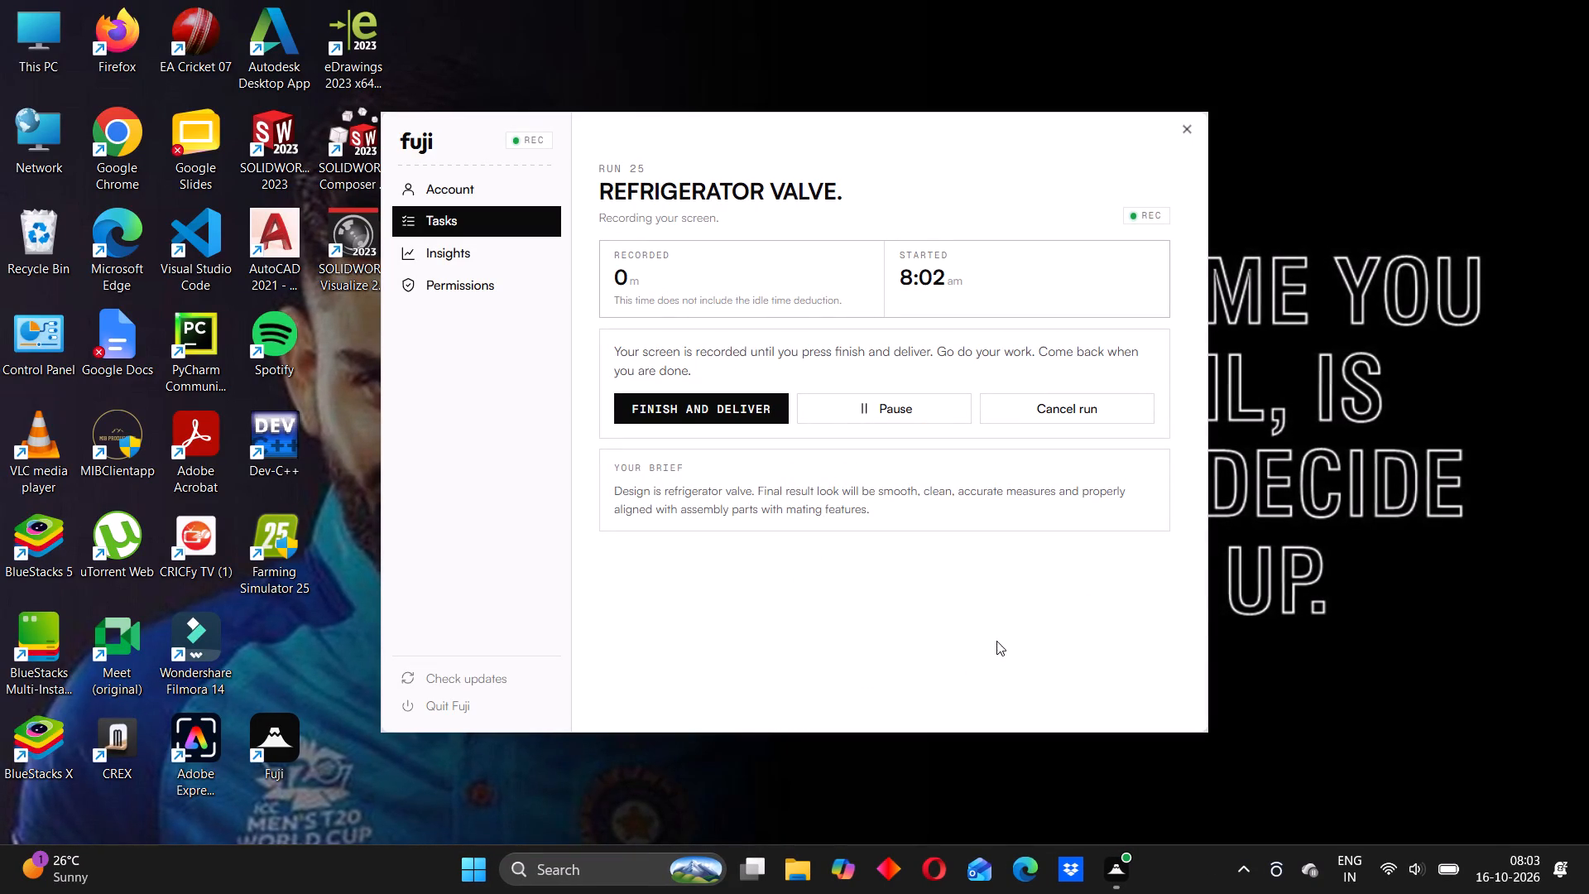
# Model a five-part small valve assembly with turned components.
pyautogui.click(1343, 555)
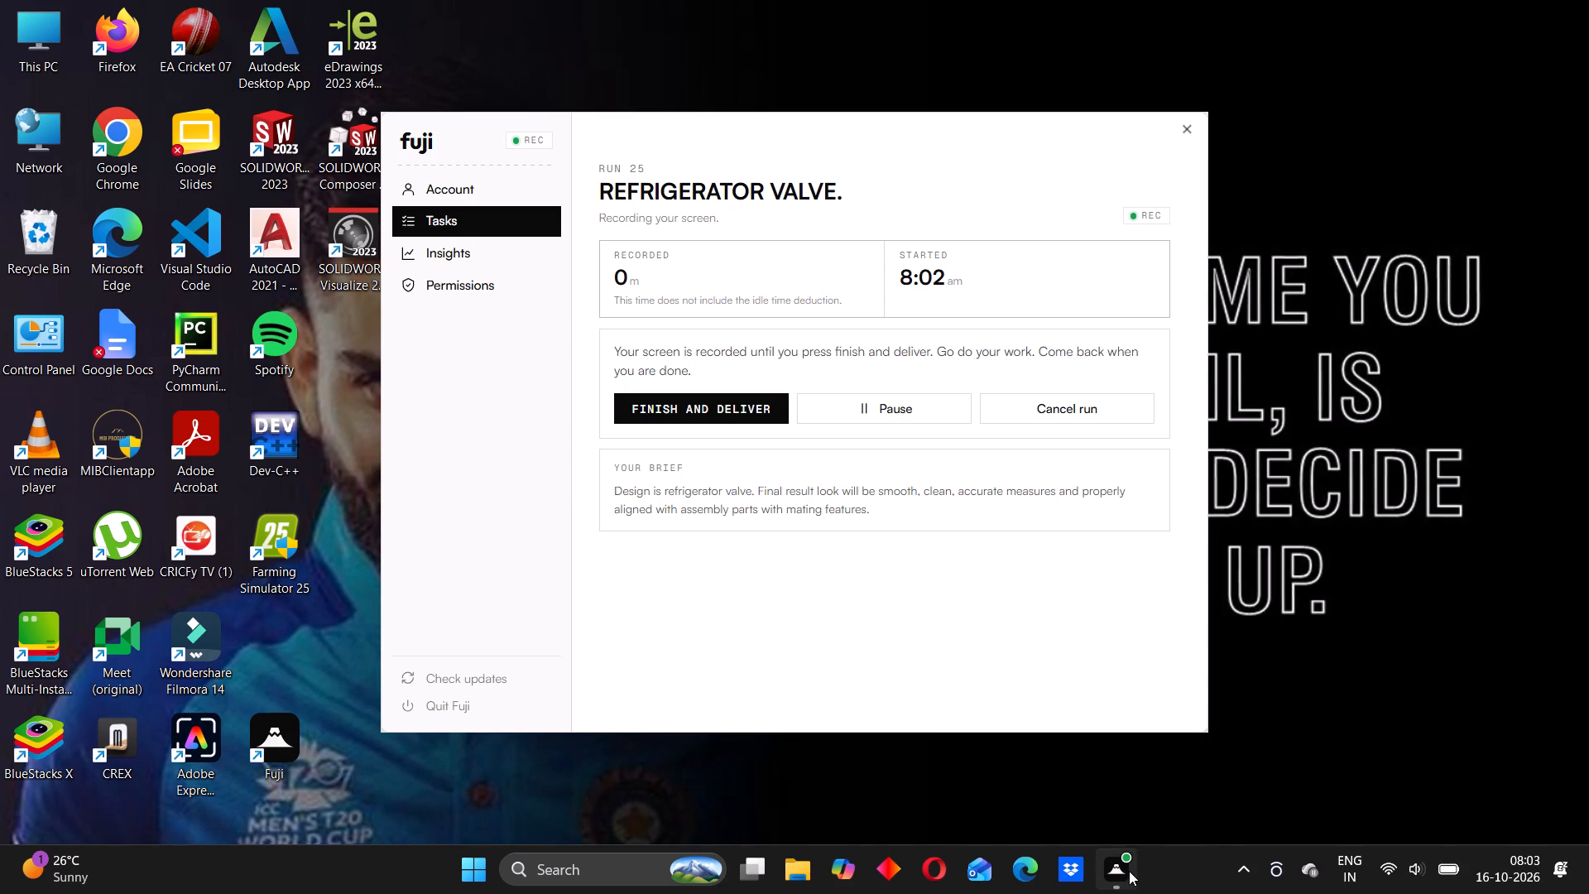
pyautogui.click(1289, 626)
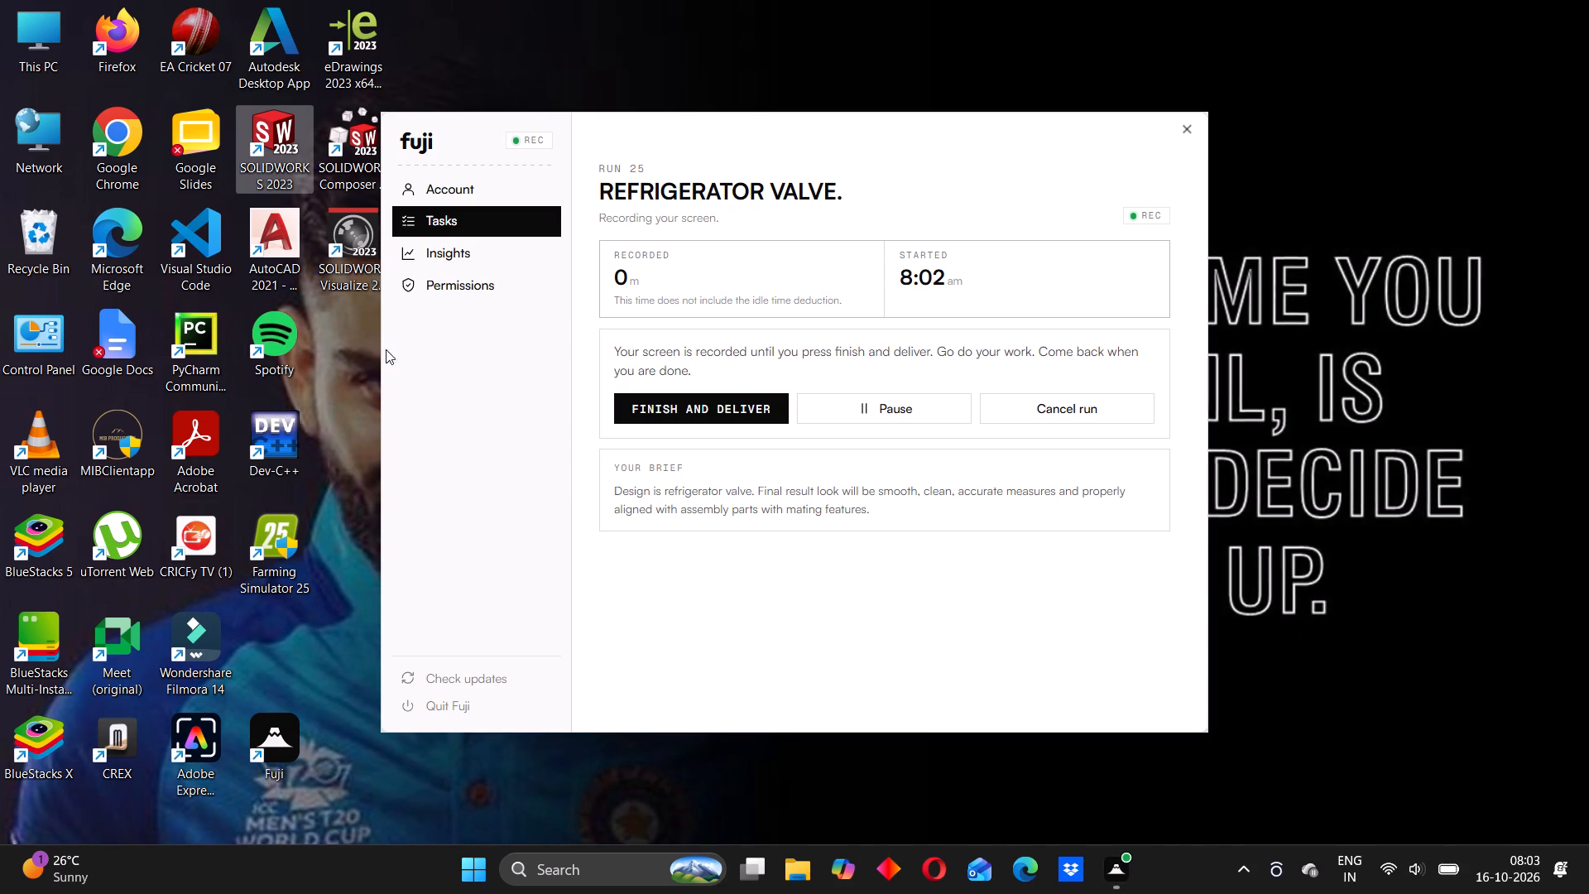
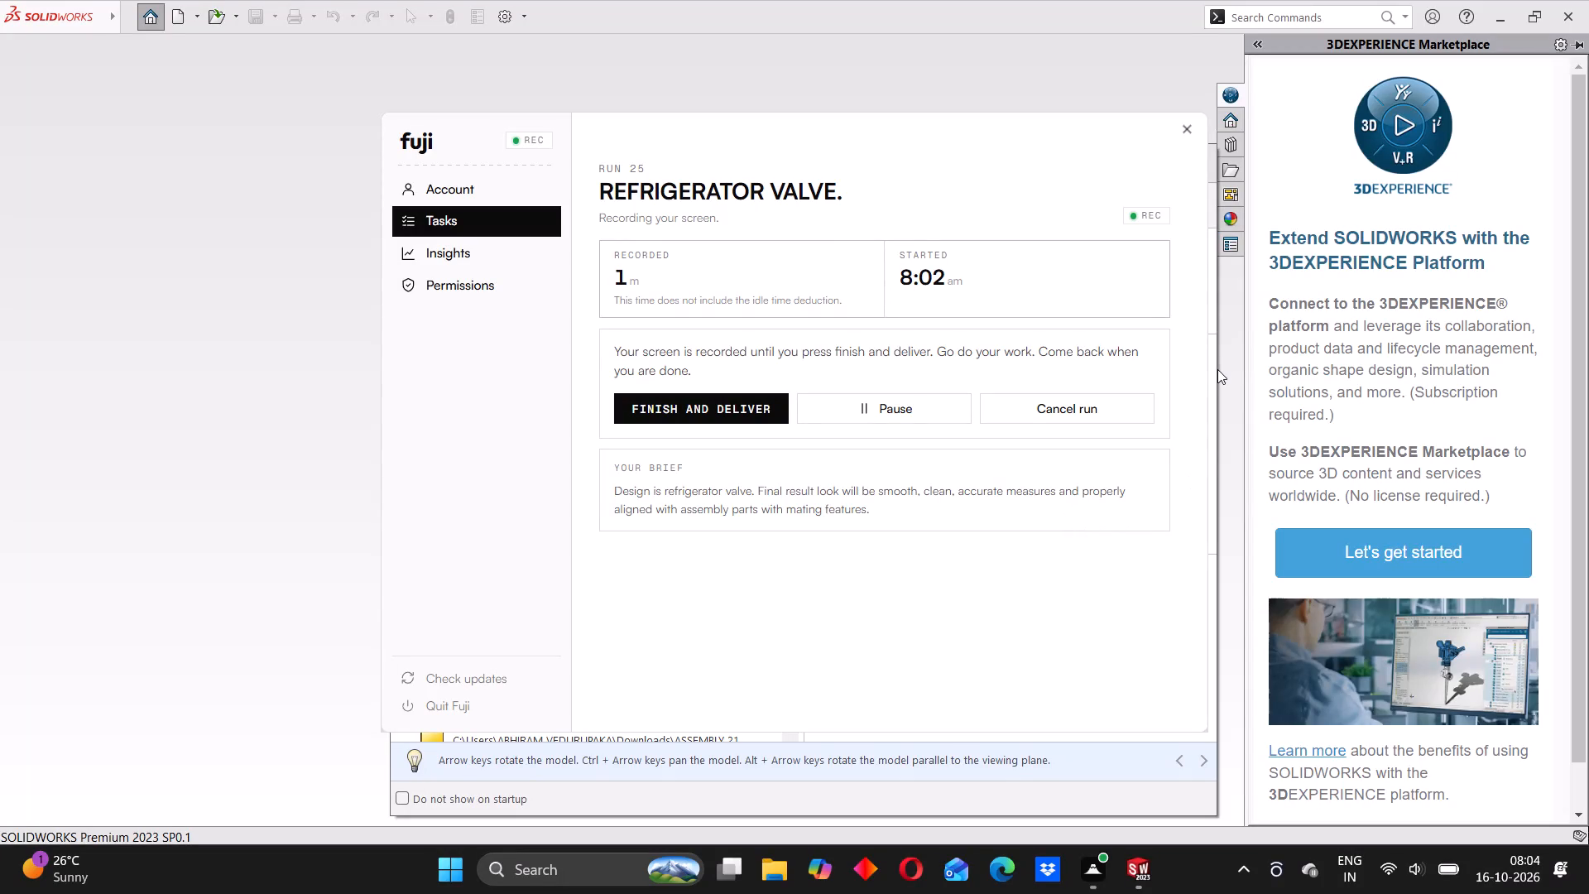
# Create a new part document.
pyautogui.click(1215, 371)
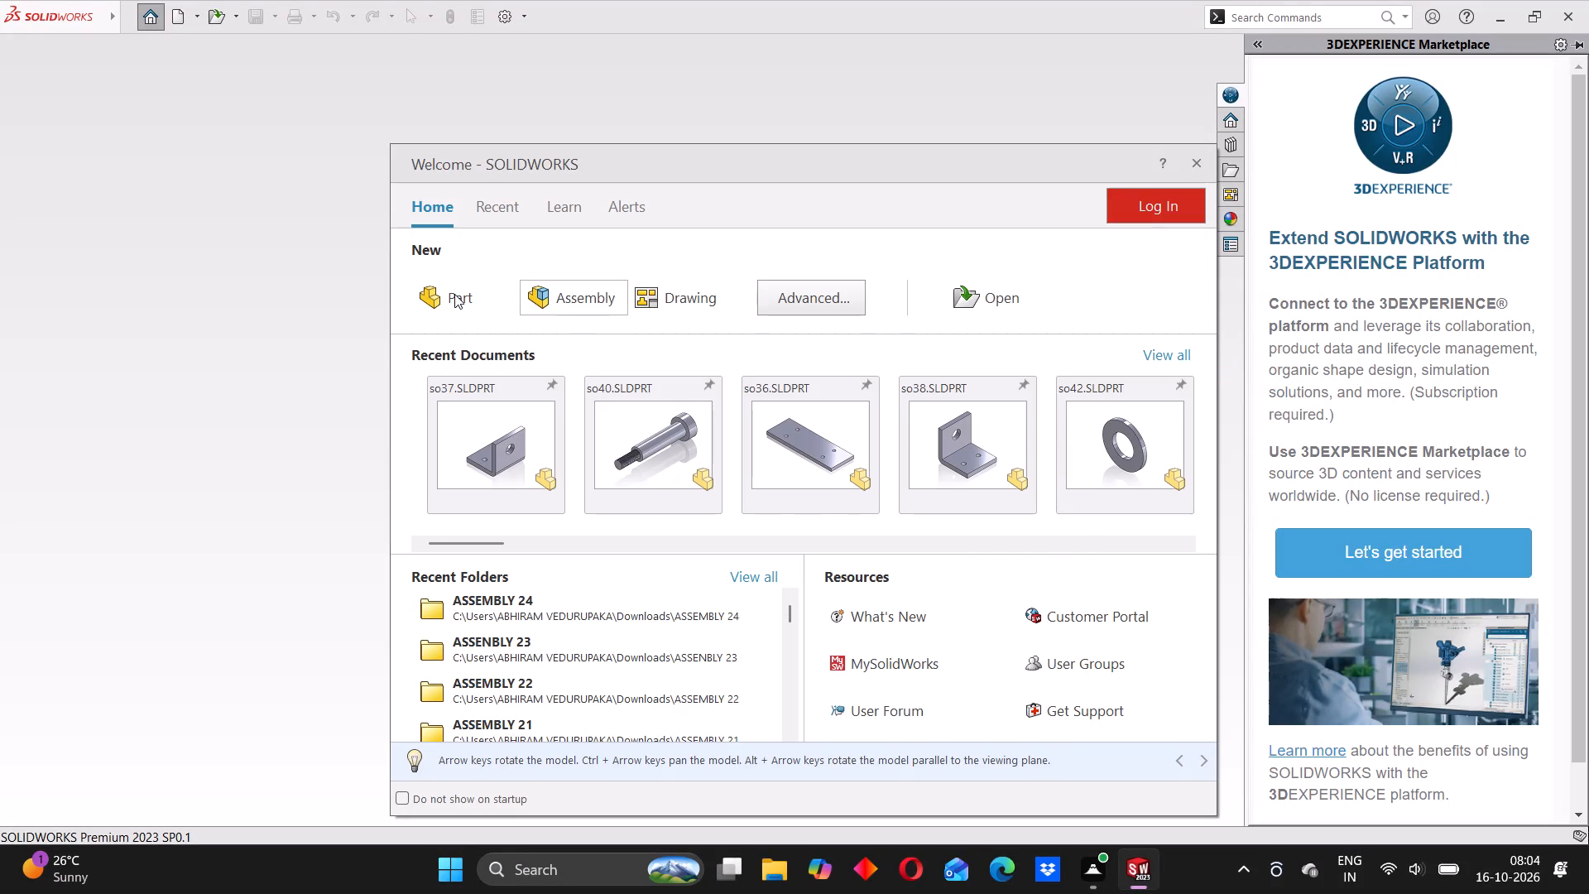
pyautogui.click(454, 294)
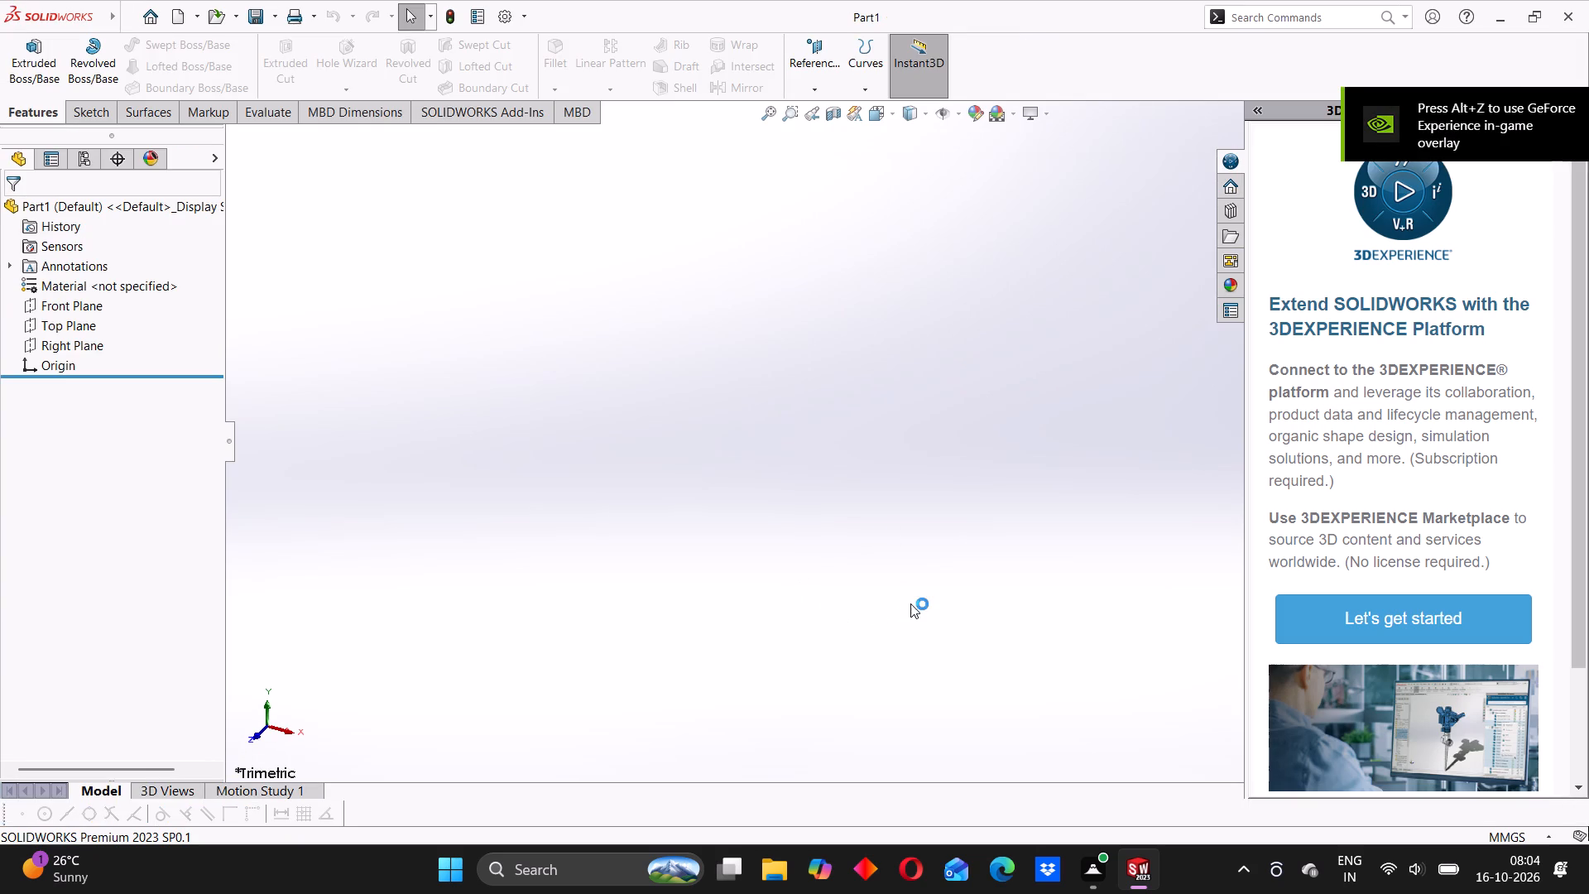
# On the Front Plane, sketch profile lines from the origin toward negative X, with steps about 10, 8 and 6 mm high and runs about 14, 75 and 35 mm.
pyautogui.click(76, 303)
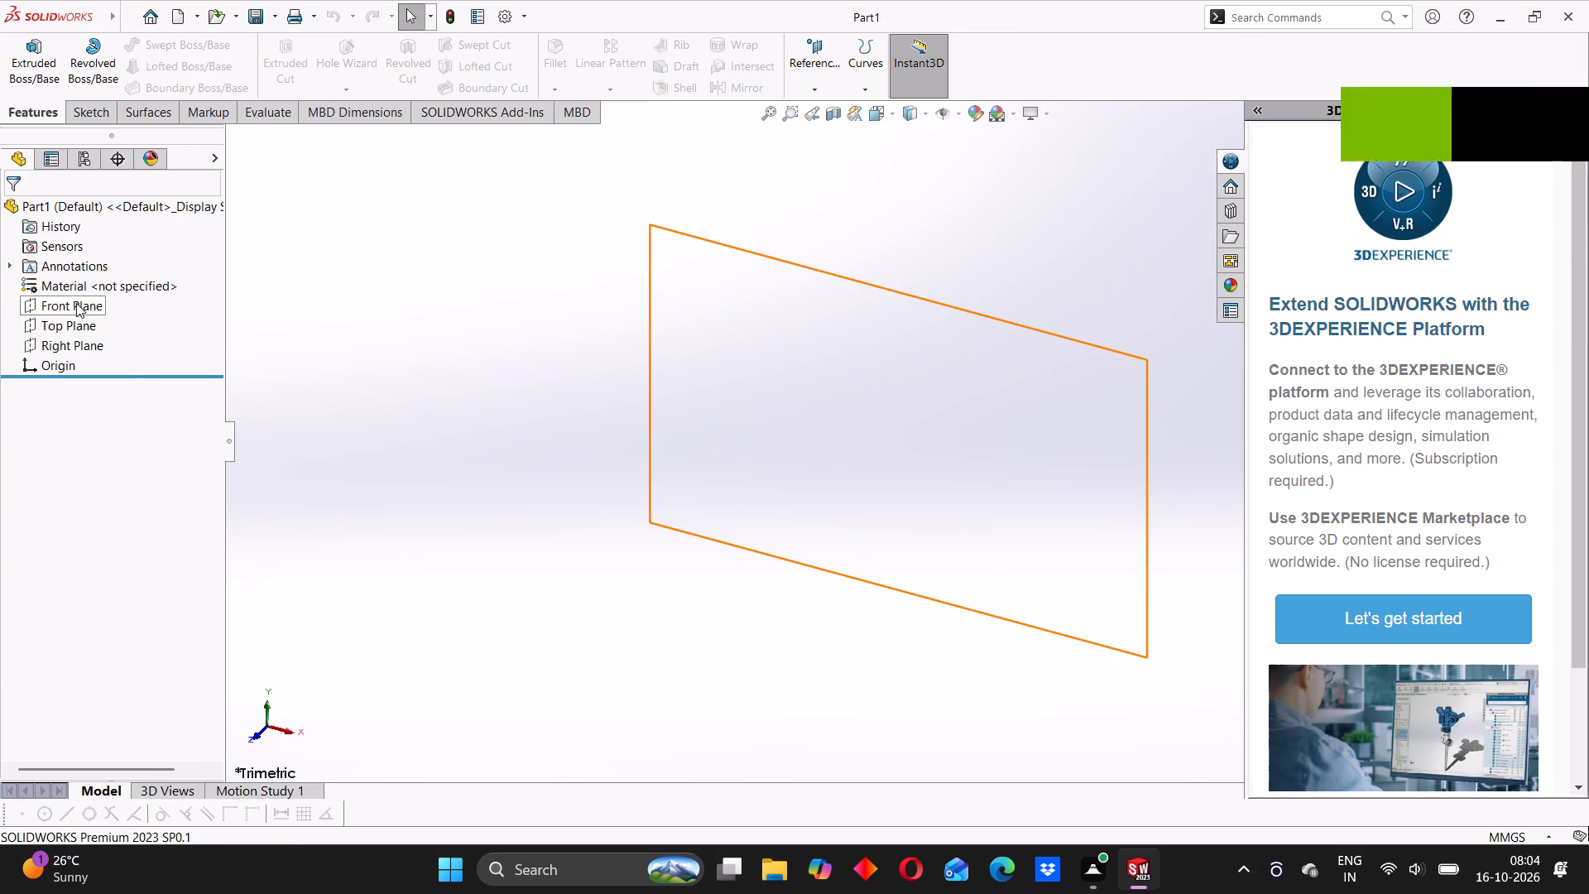
pyautogui.click(87, 272)
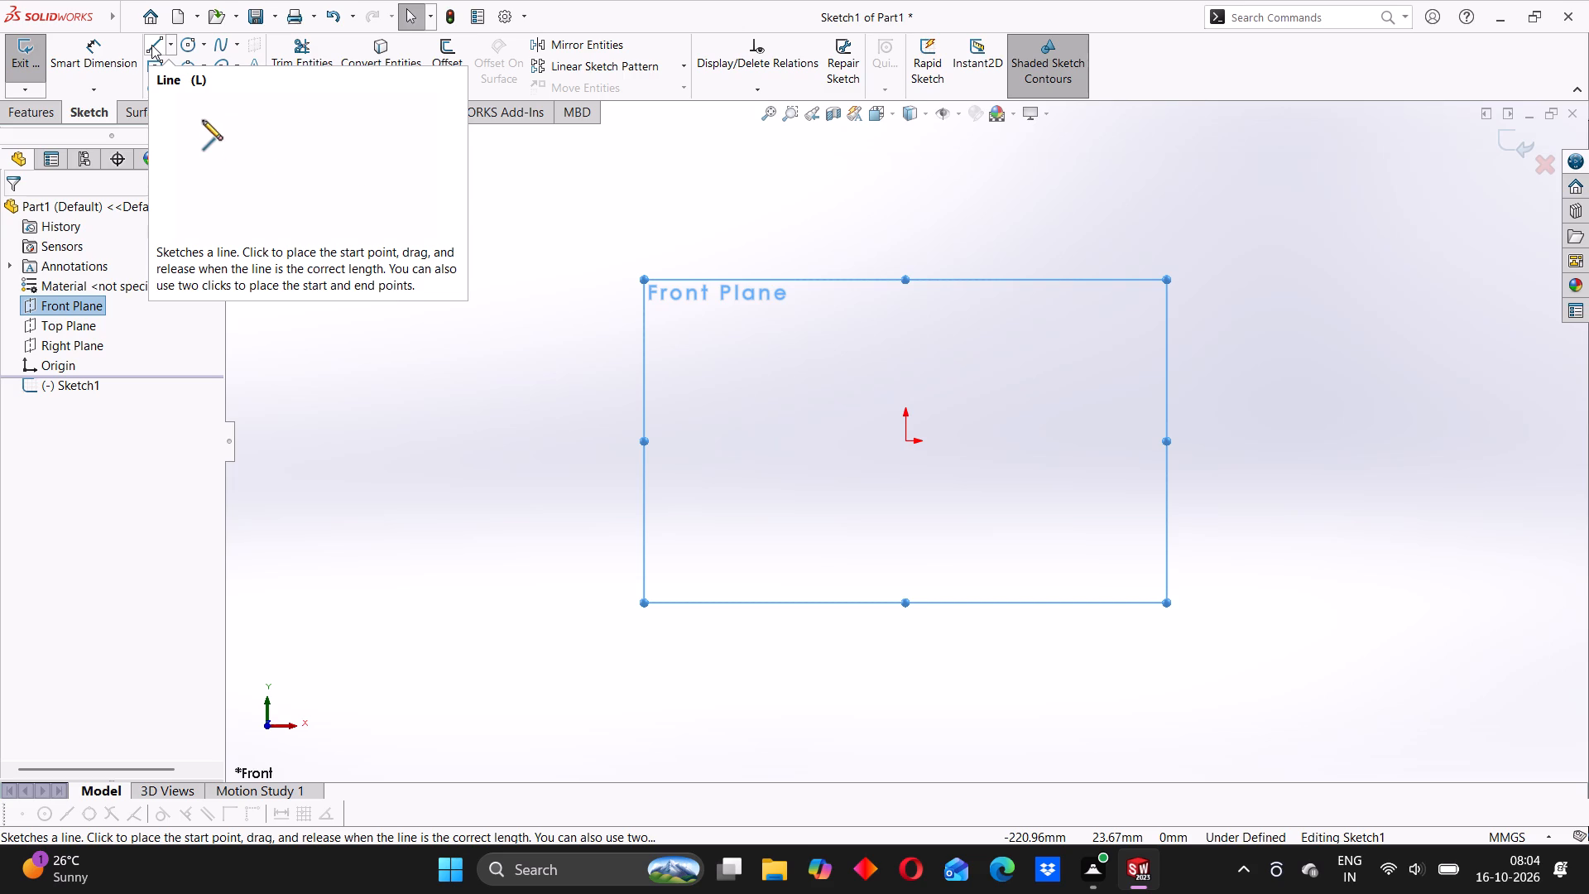
pyautogui.click(151, 45)
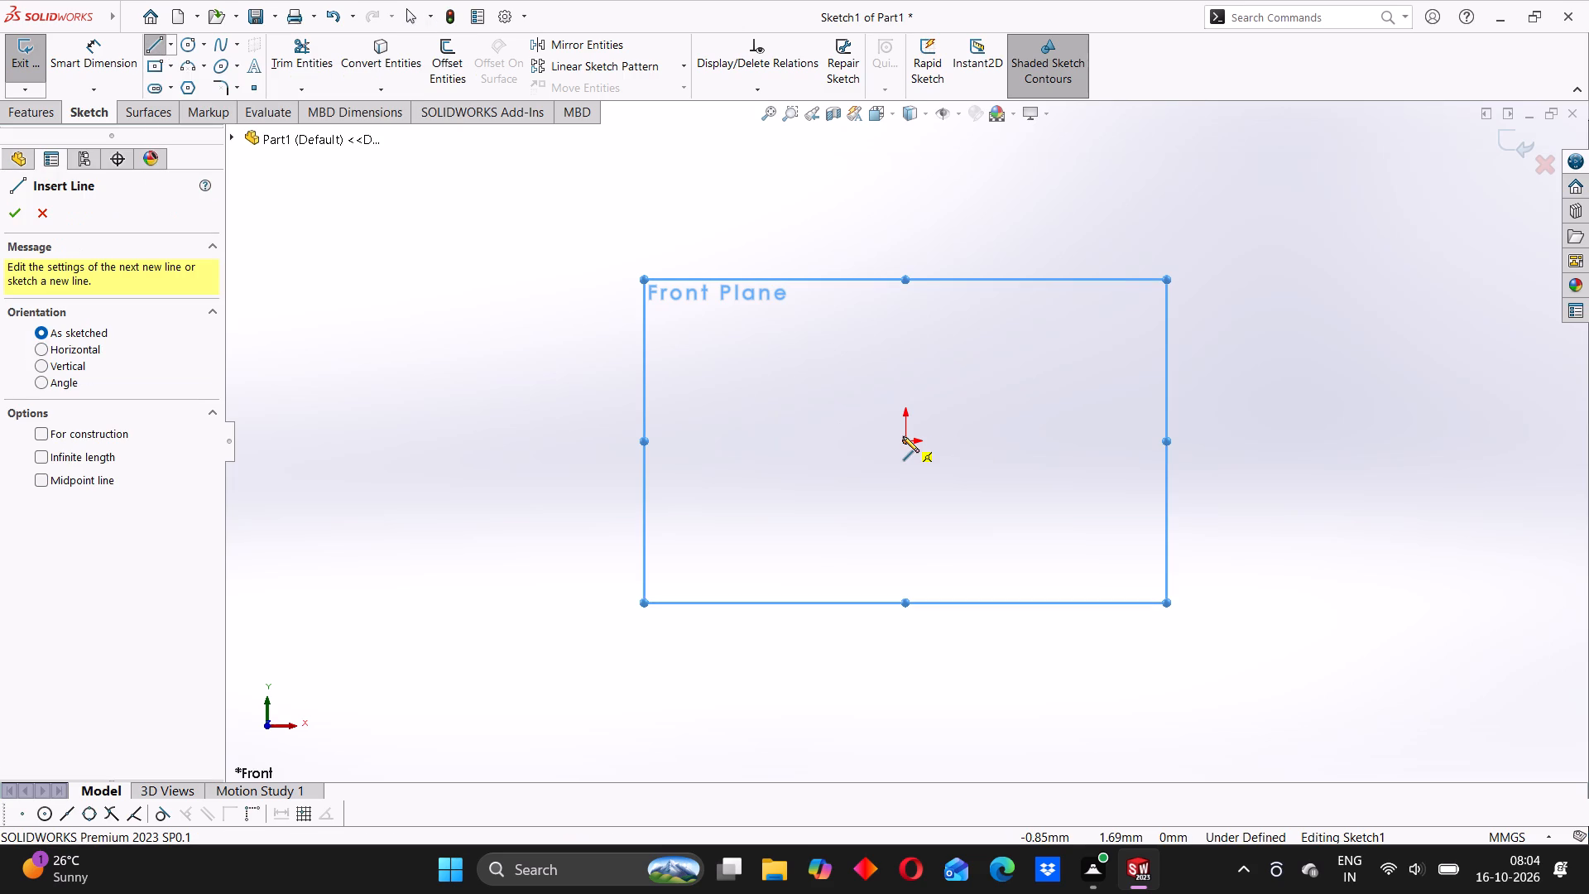
pyautogui.click(905, 441)
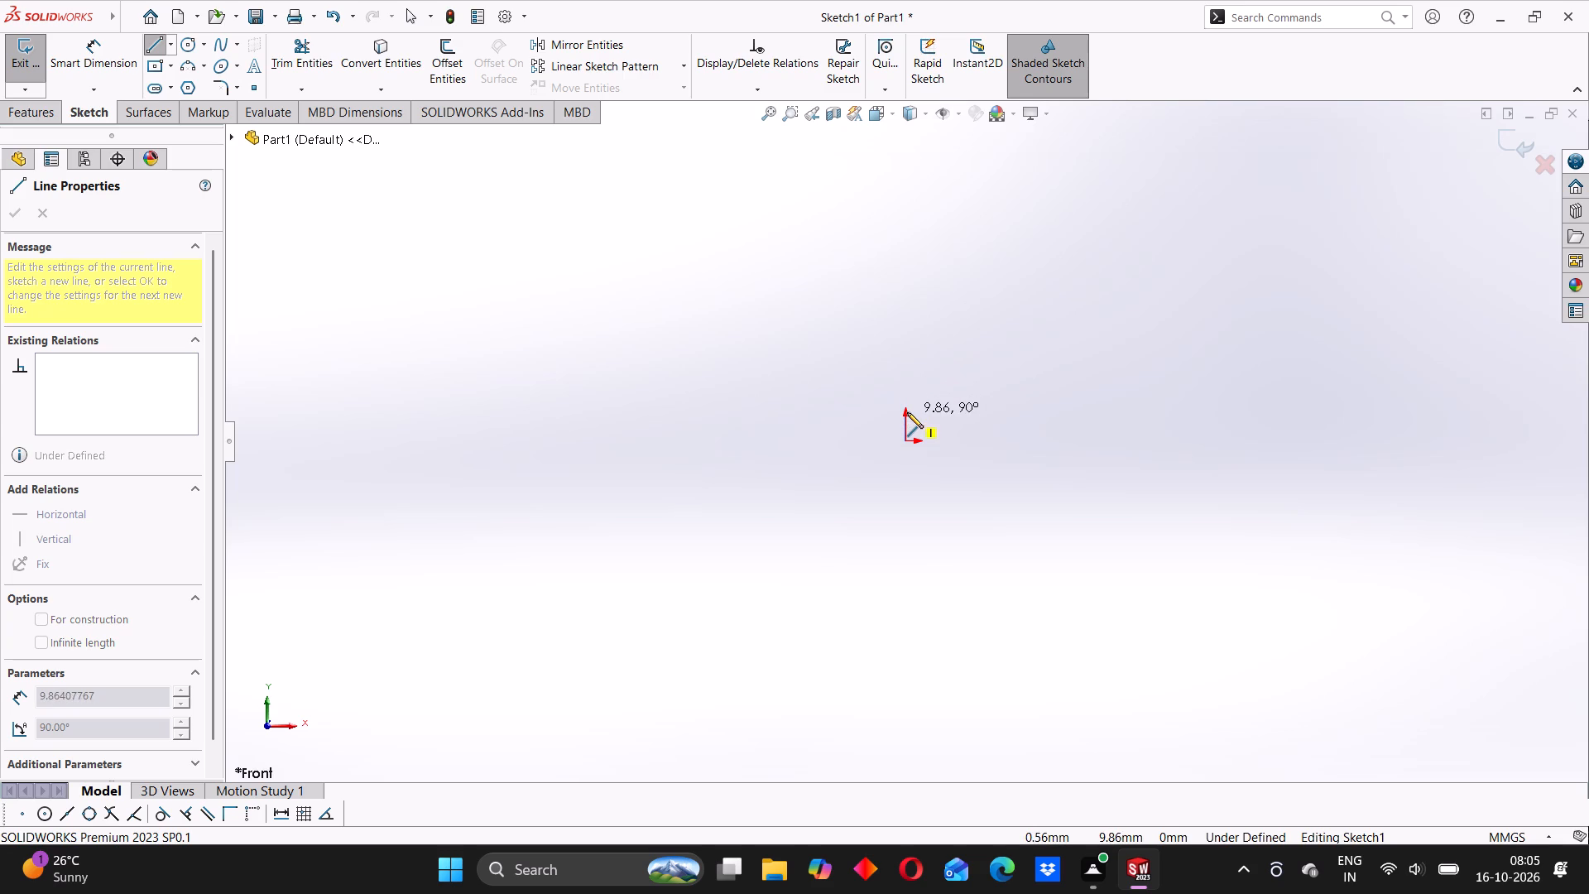
pyautogui.click(909, 414)
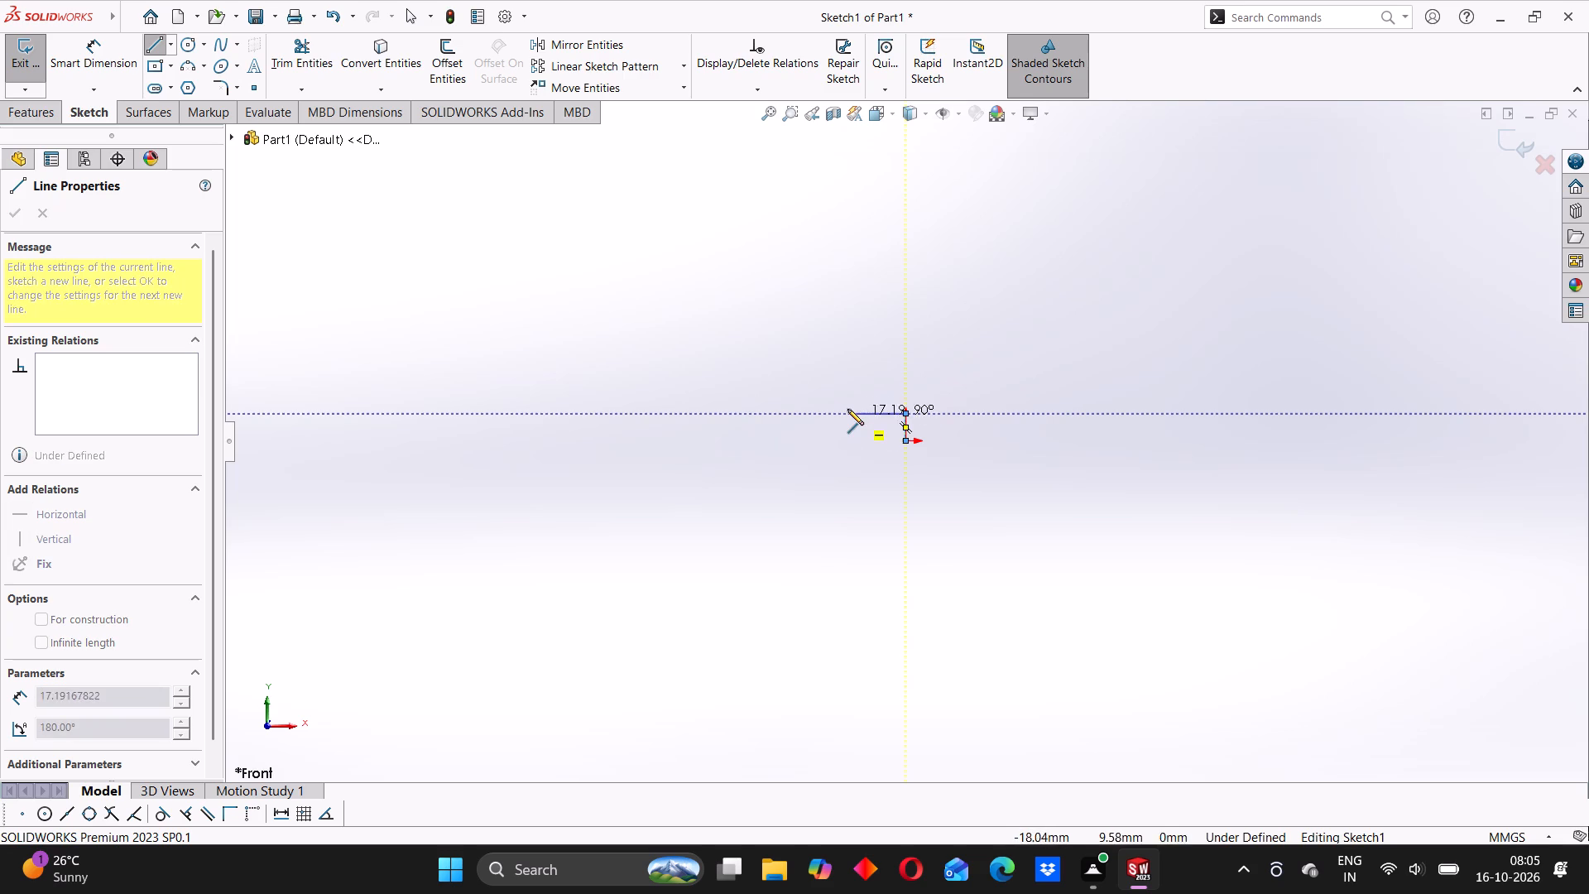
pyautogui.click(865, 413)
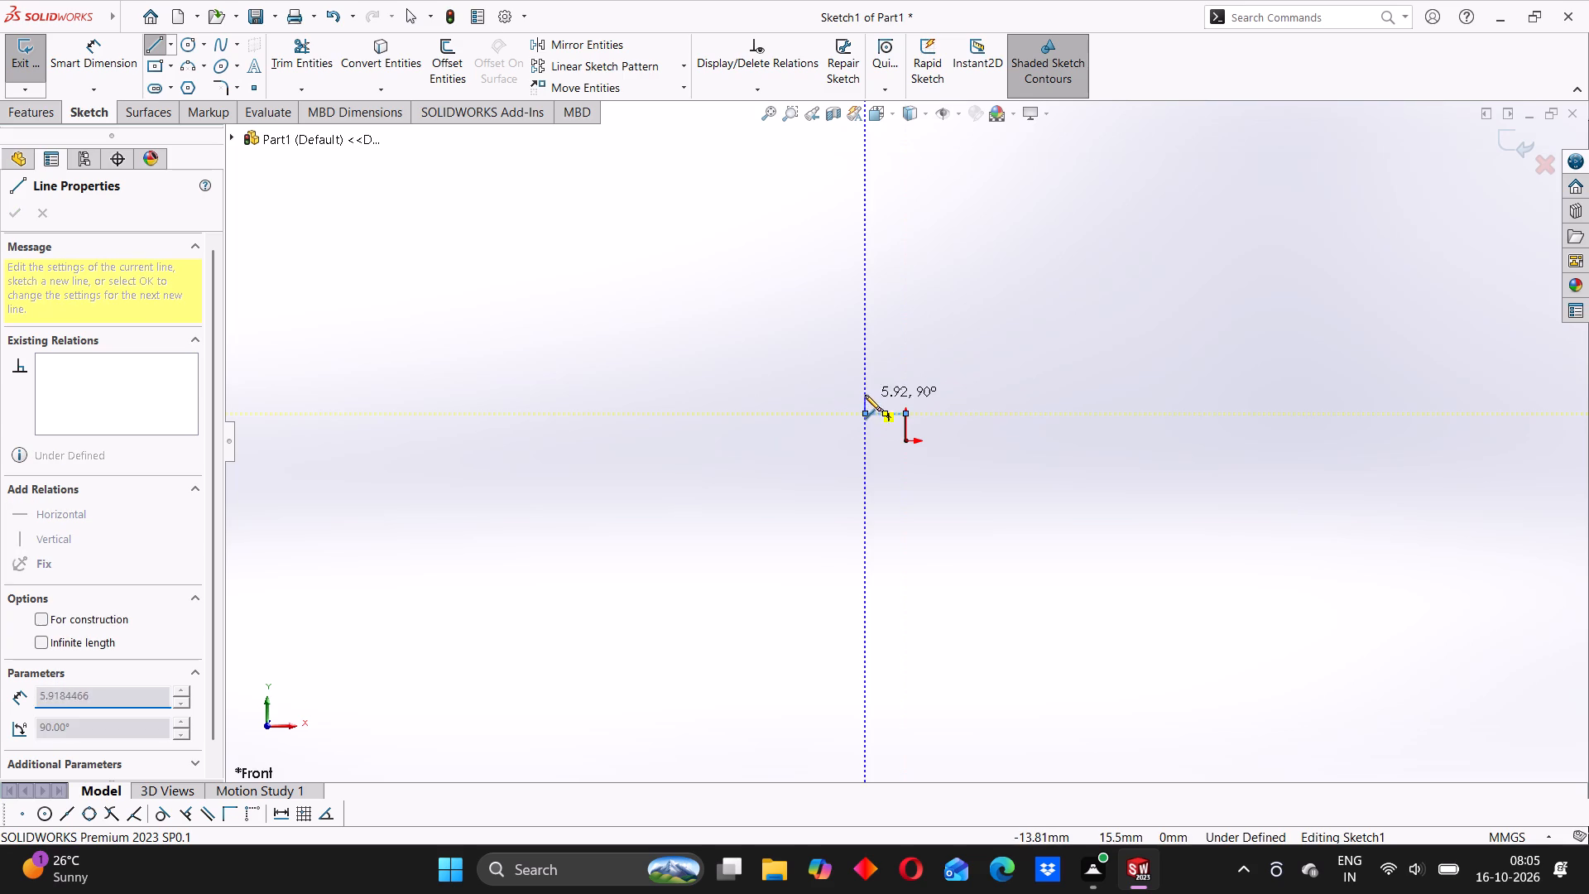
pyautogui.click(864, 392)
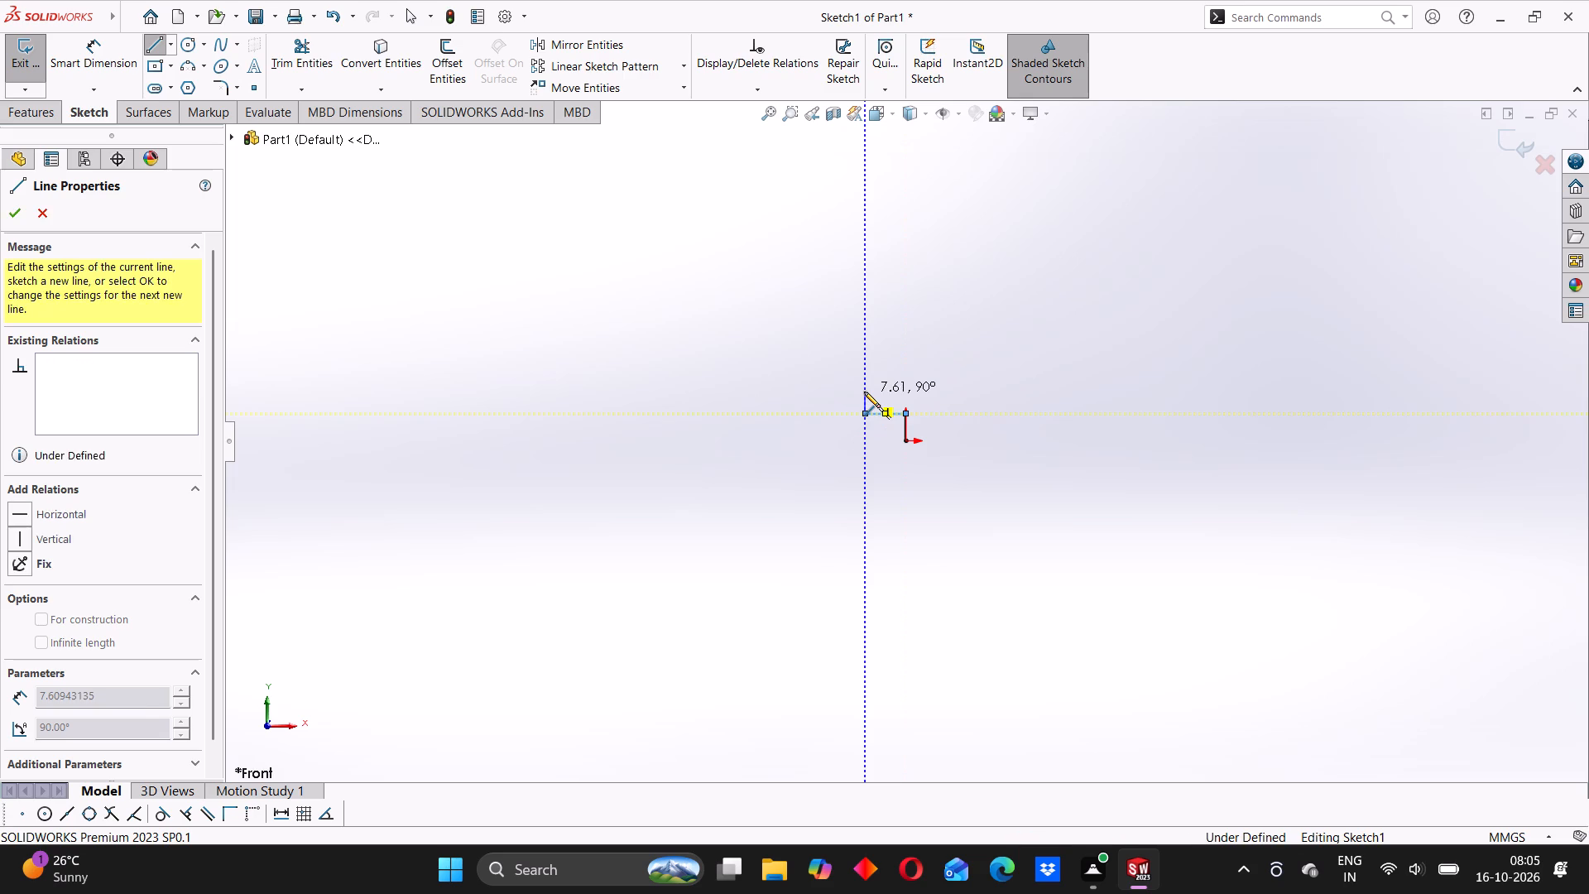
pyautogui.click(643, 389)
pyautogui.click(643, 372)
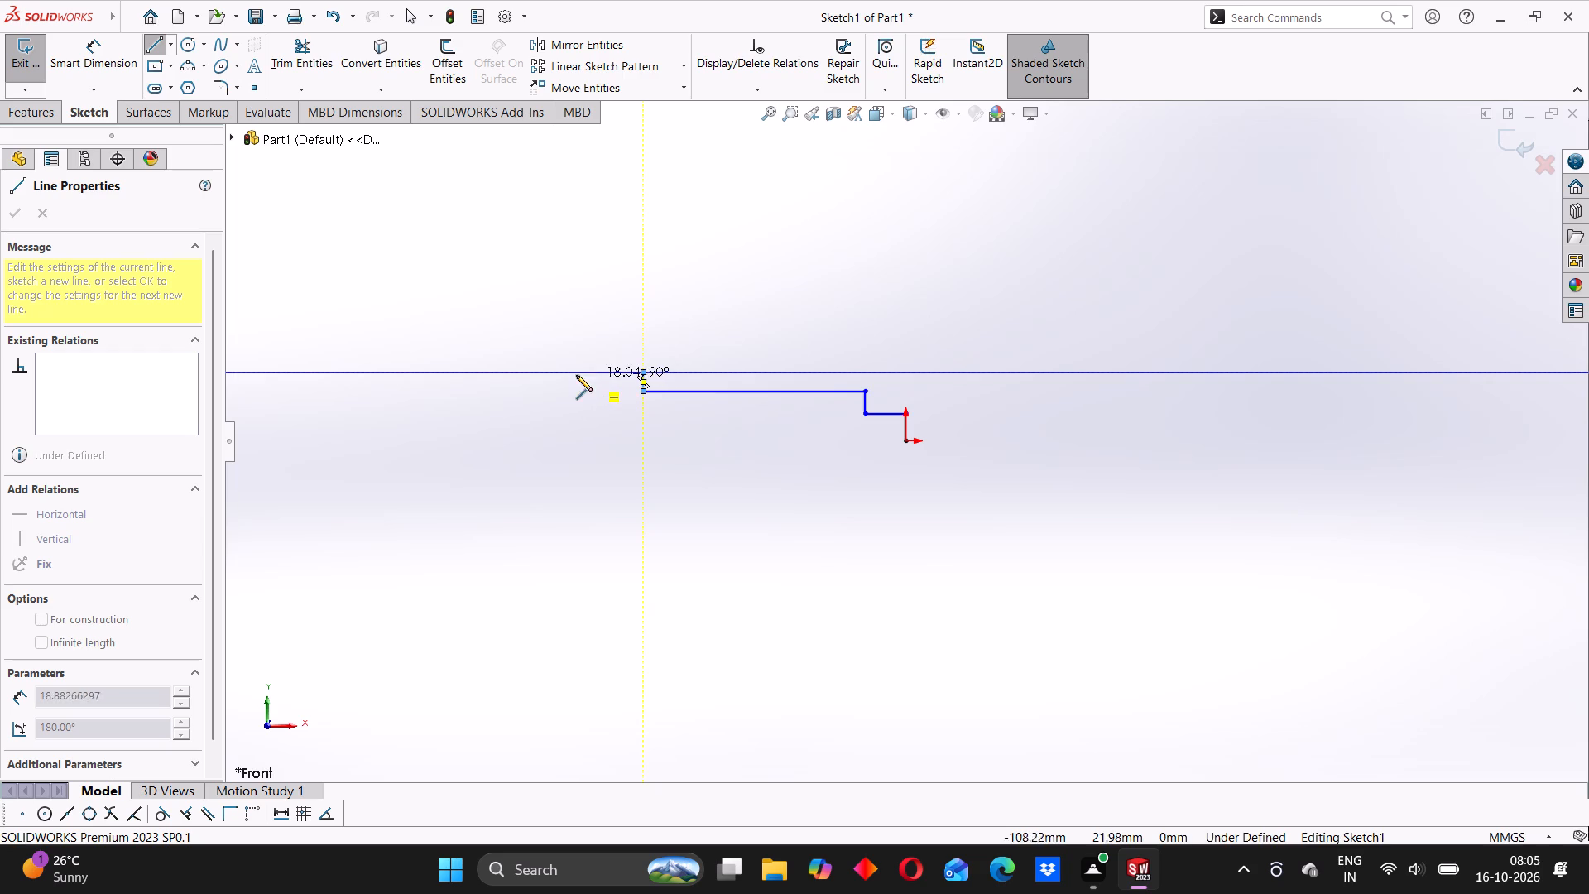
pyautogui.click(540, 371)
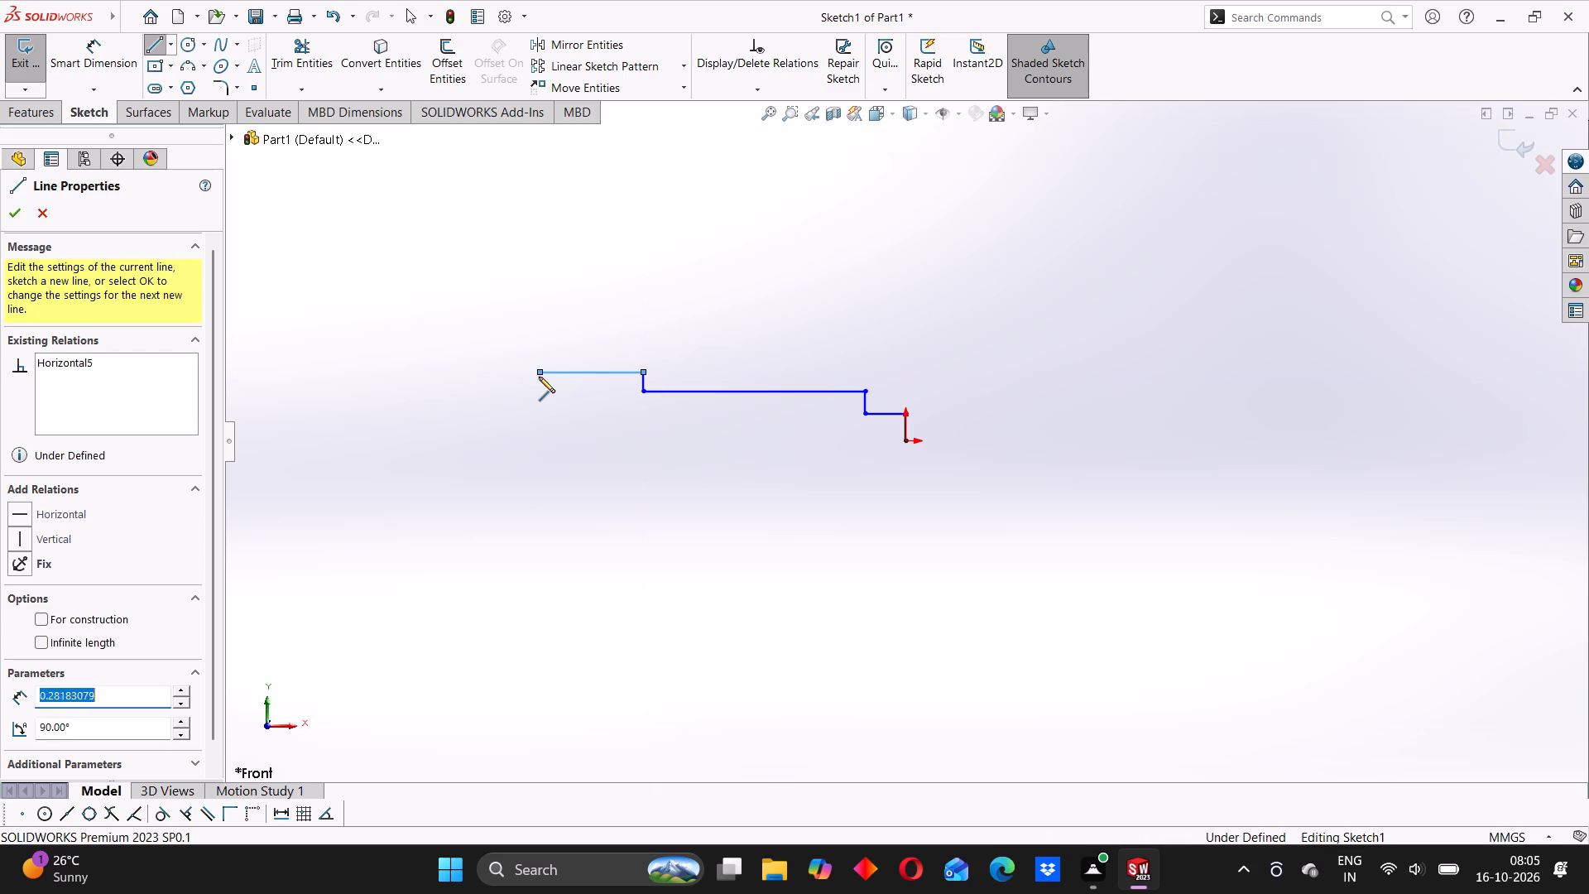
# Continue the profile with a drop of about 6 mm, a 26 mm horizontal run, a short upward slope and a 7 mm flat.
pyautogui.click(536, 392)
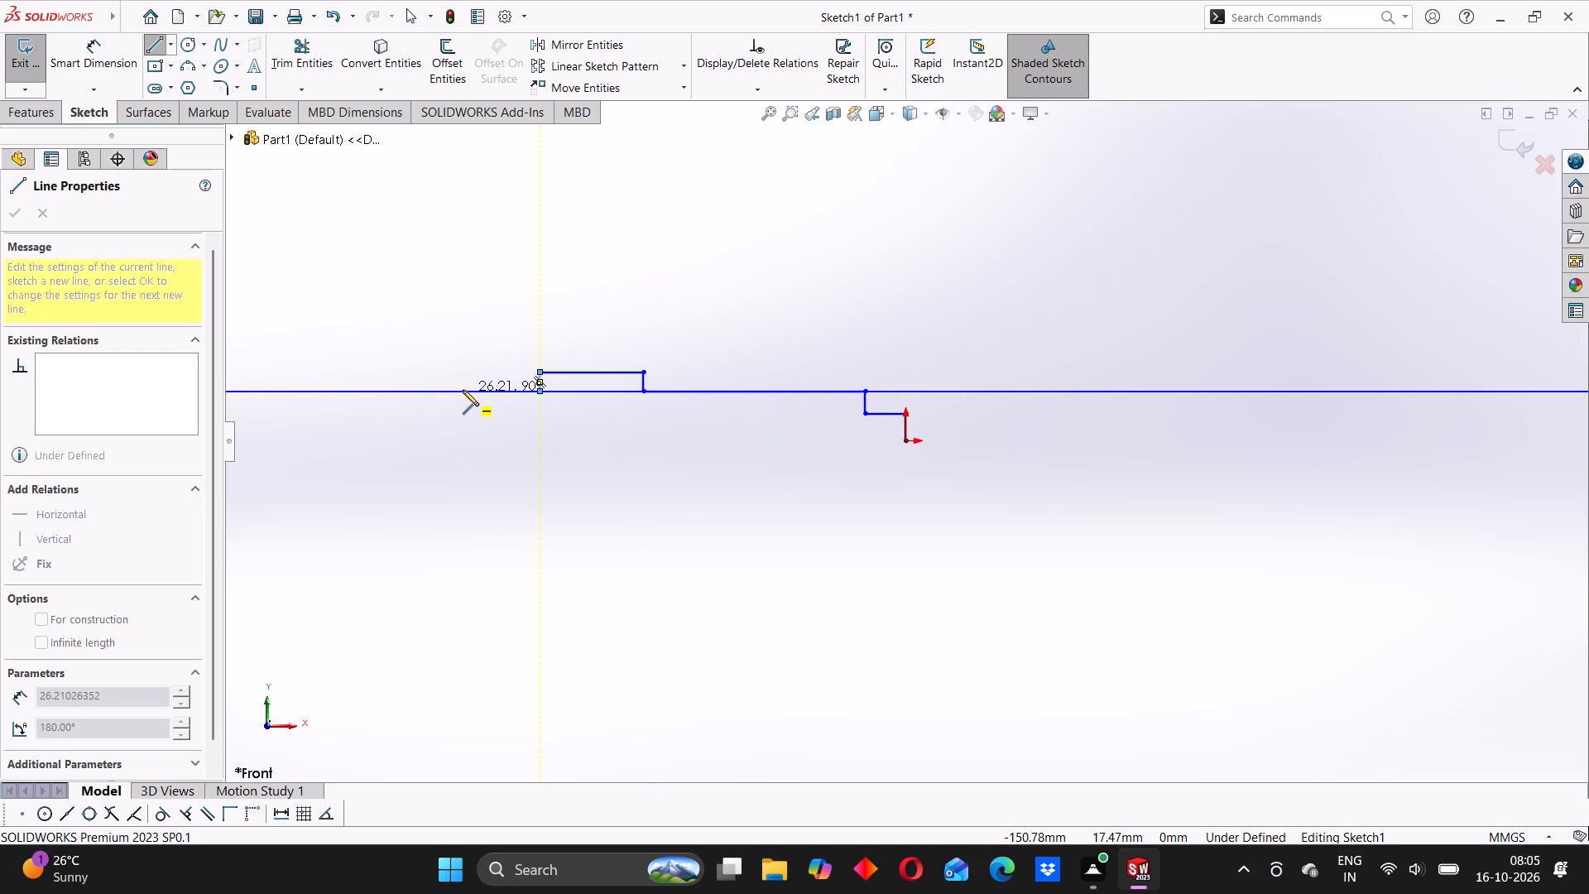
pyautogui.click(463, 390)
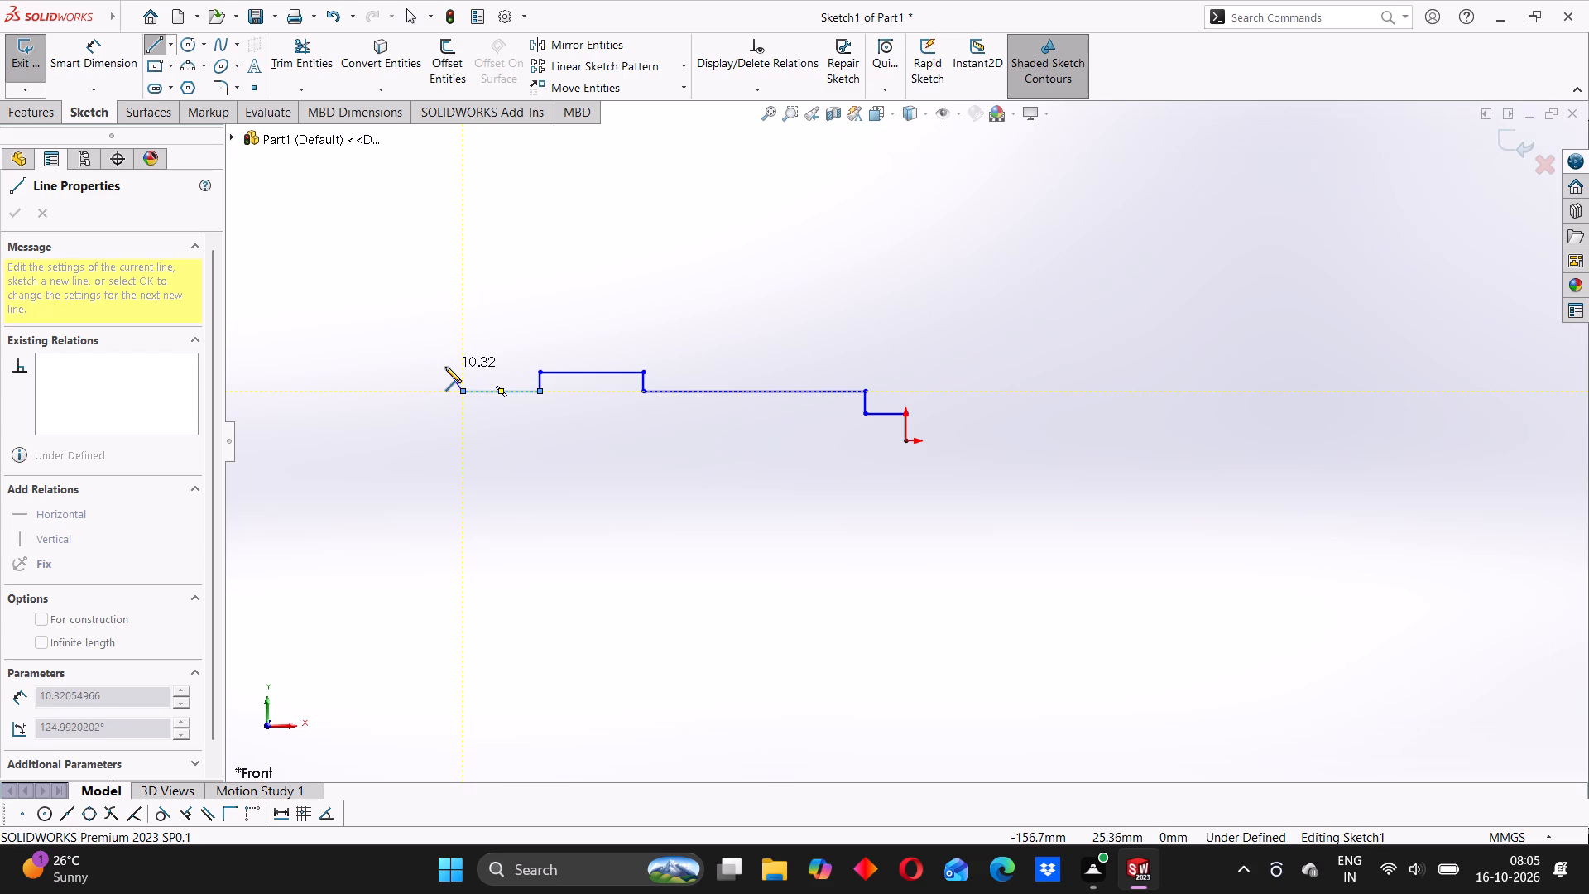
pyautogui.click(442, 363)
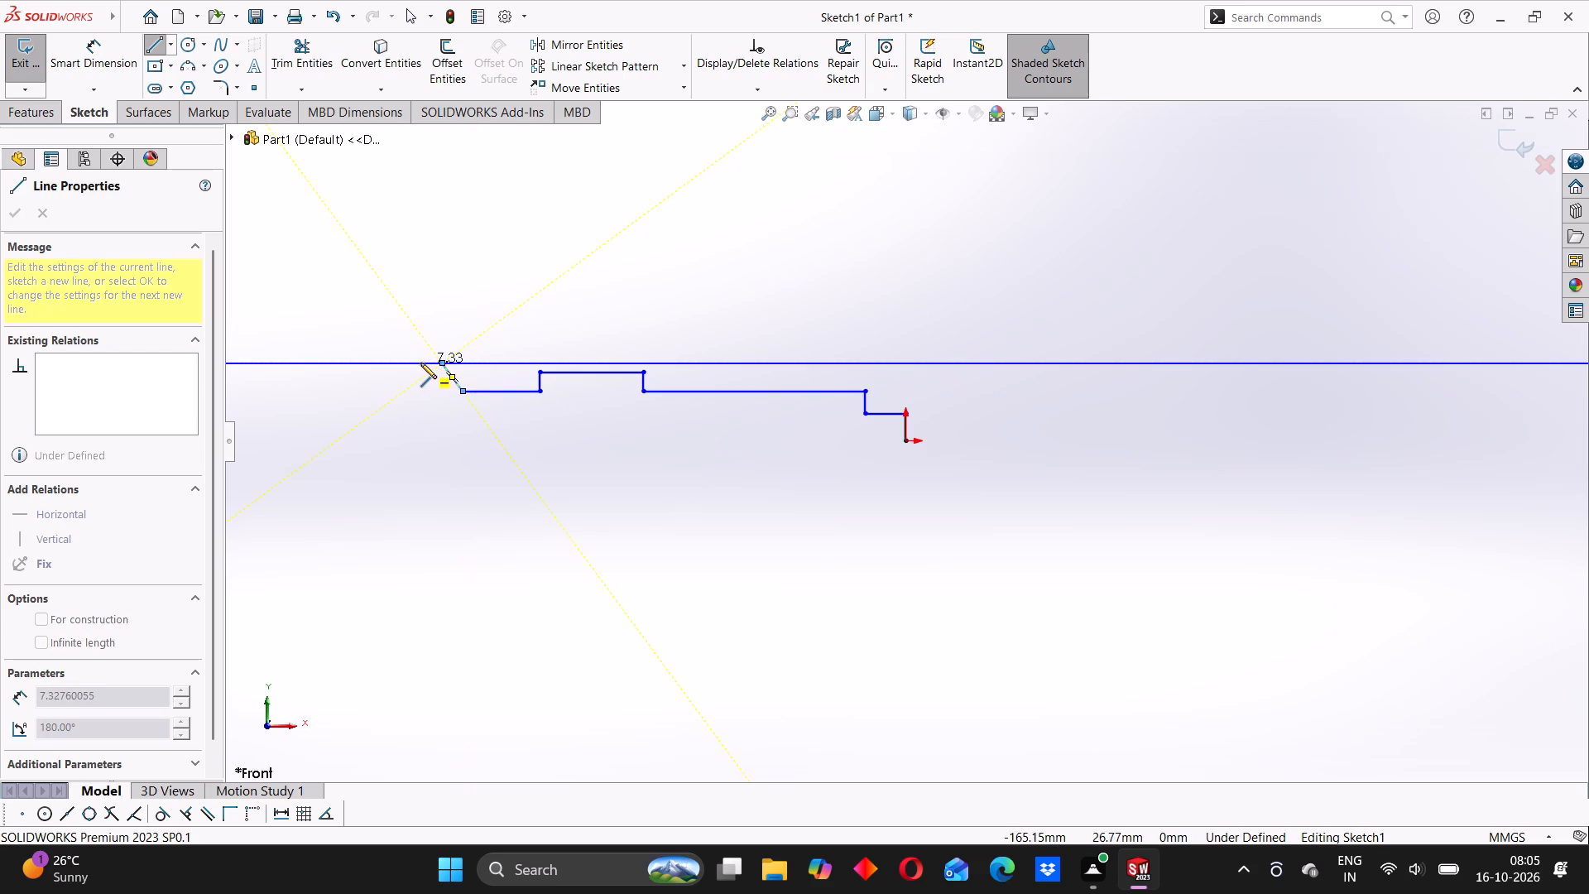
pyautogui.click(420, 362)
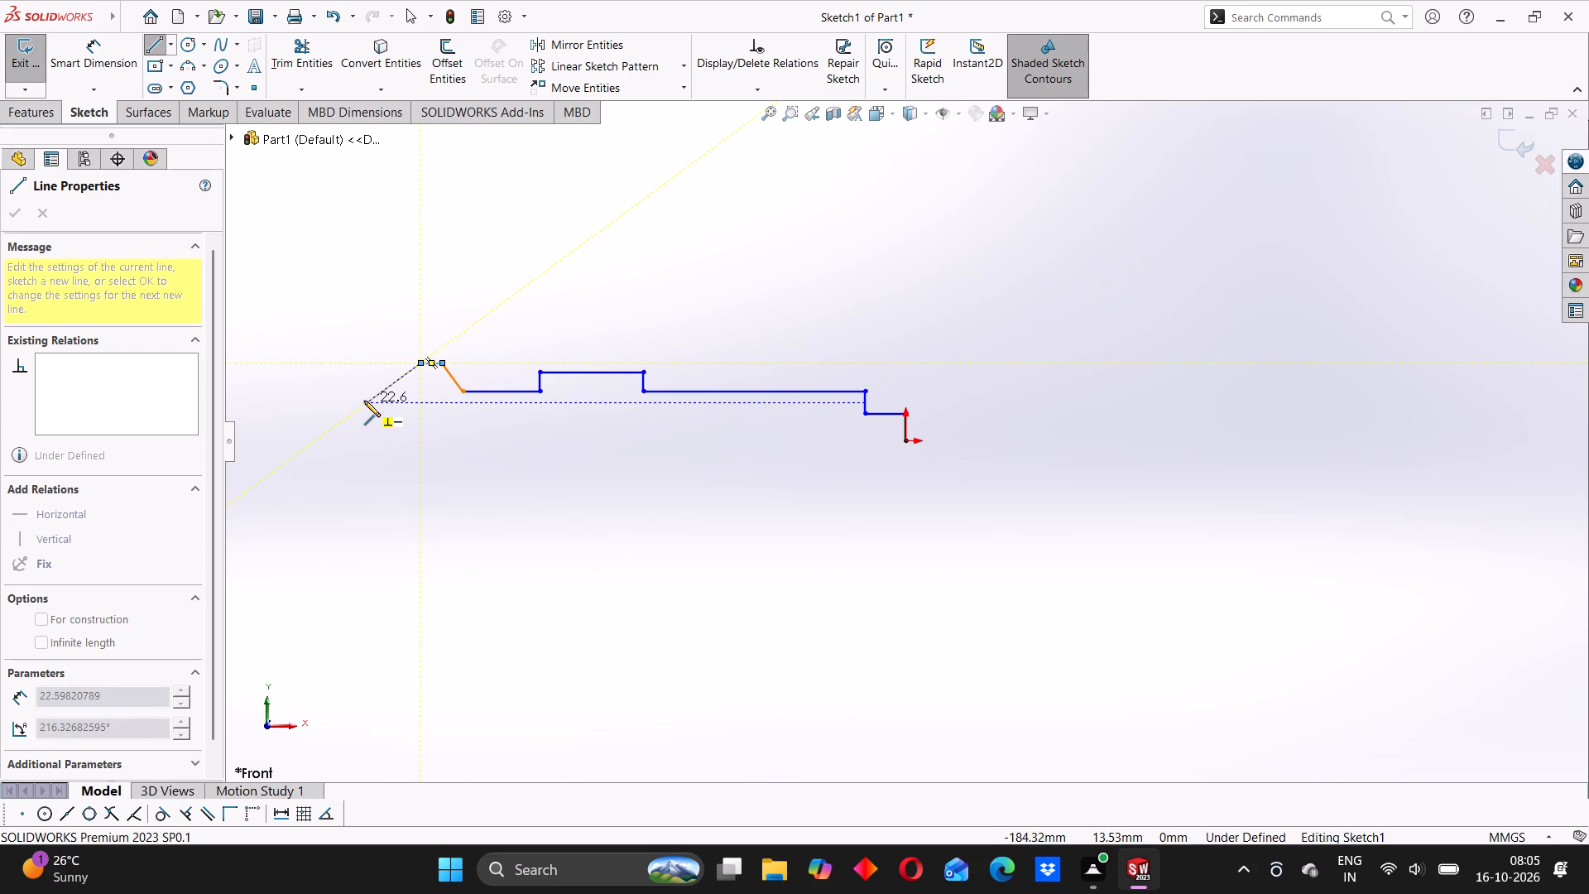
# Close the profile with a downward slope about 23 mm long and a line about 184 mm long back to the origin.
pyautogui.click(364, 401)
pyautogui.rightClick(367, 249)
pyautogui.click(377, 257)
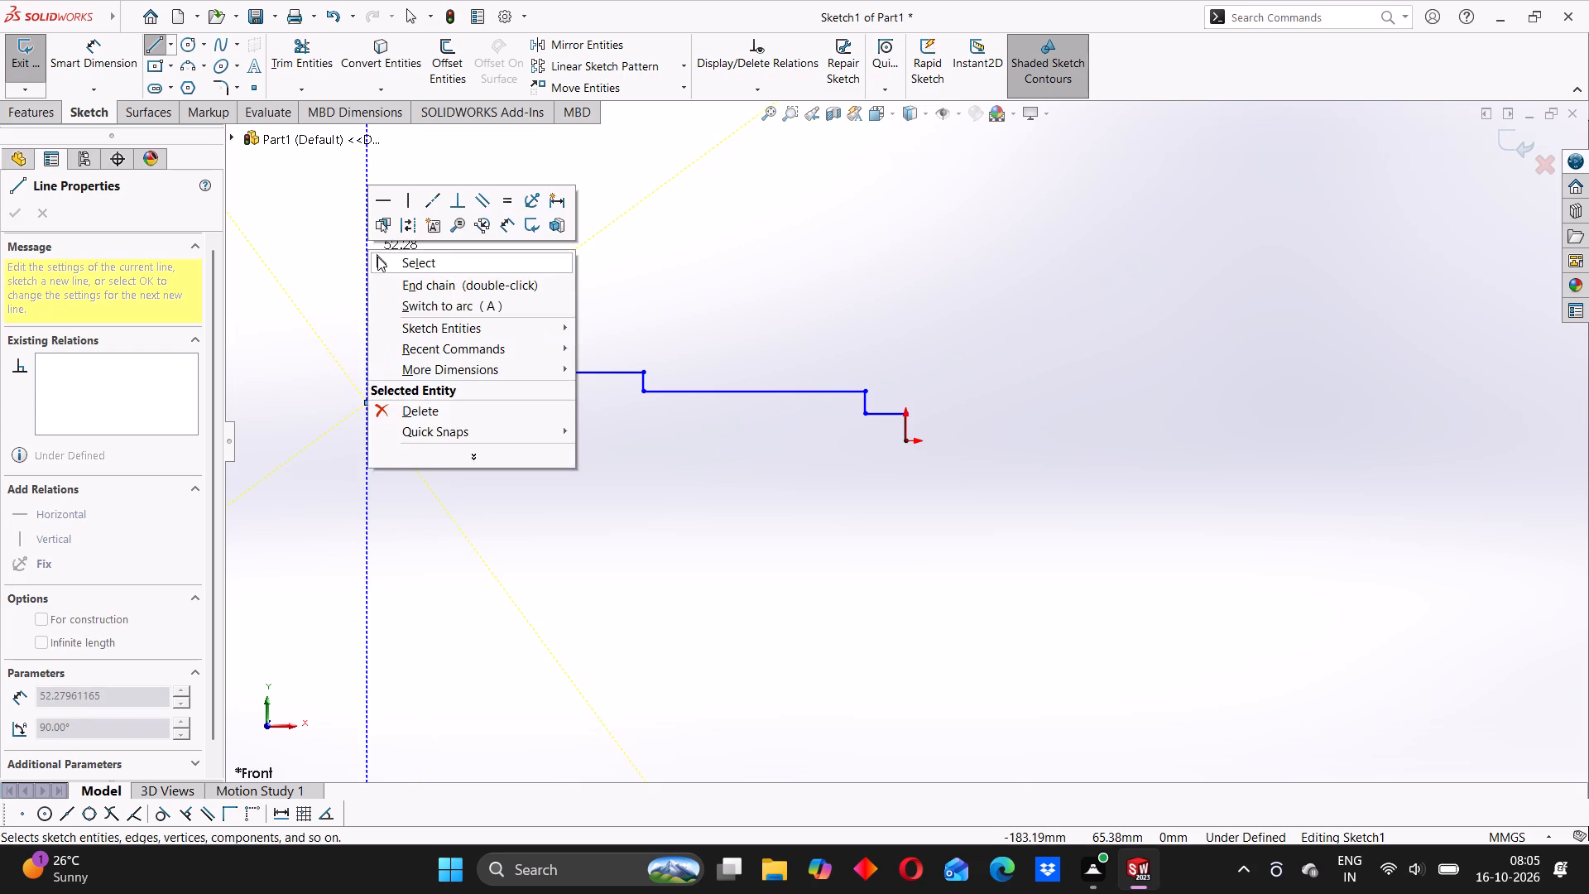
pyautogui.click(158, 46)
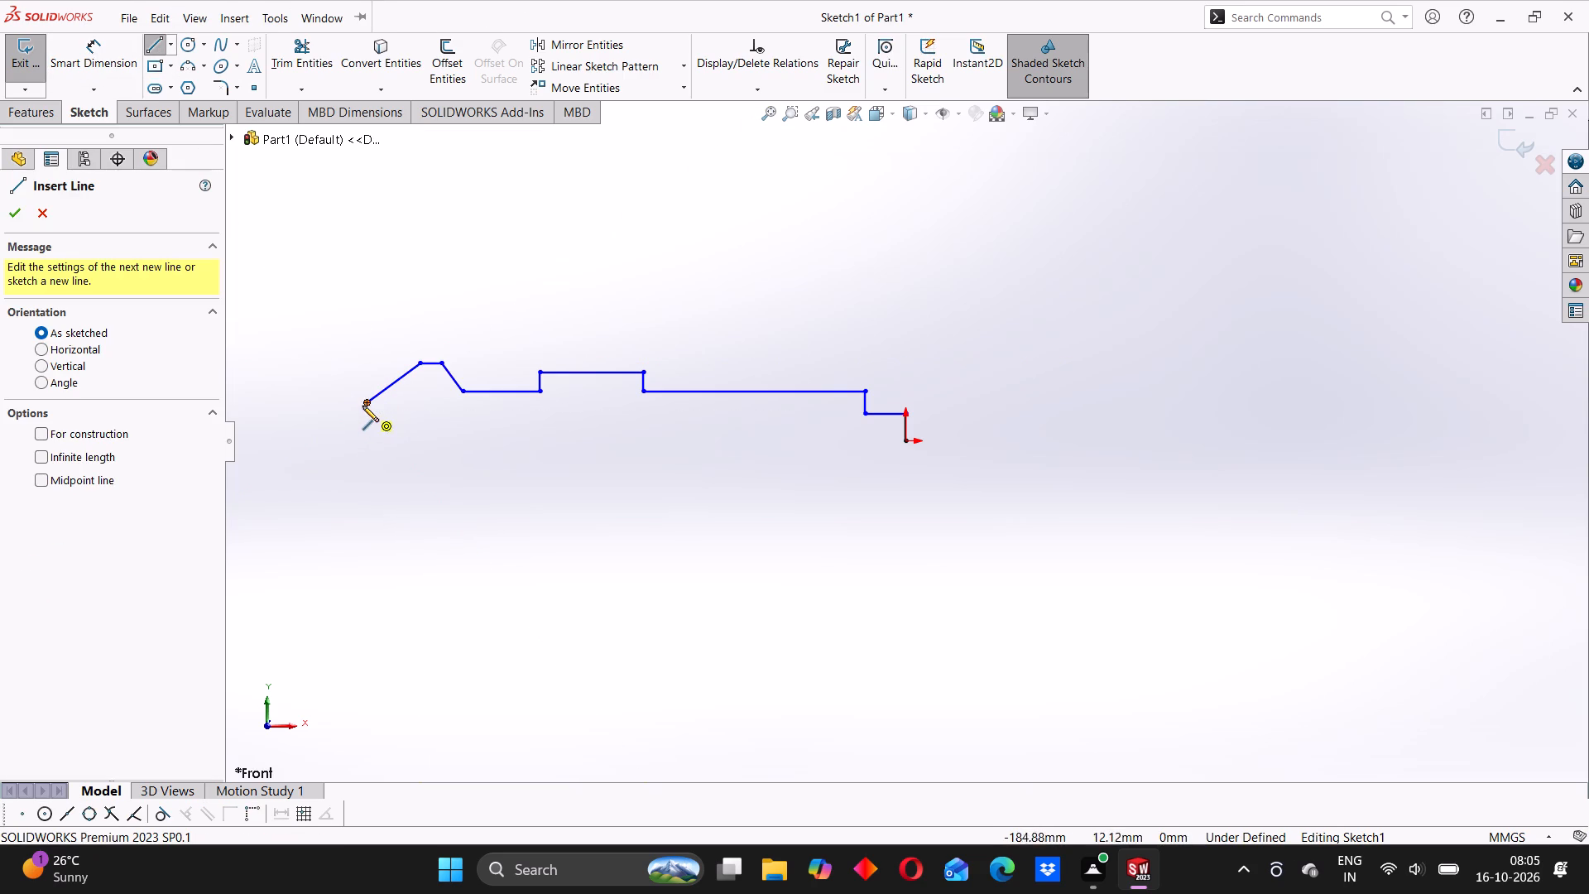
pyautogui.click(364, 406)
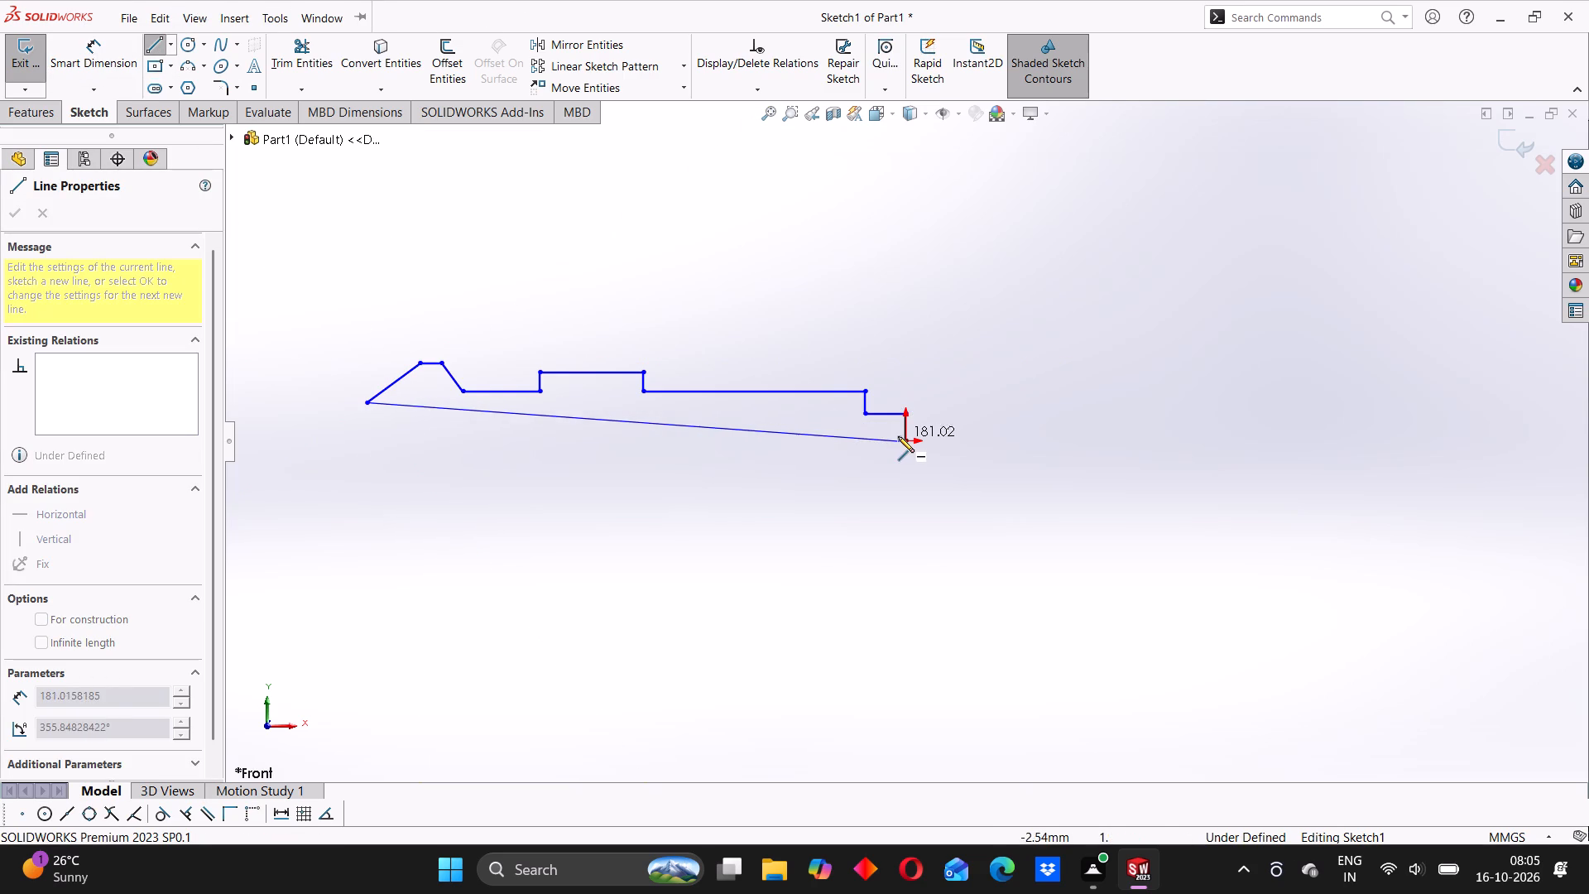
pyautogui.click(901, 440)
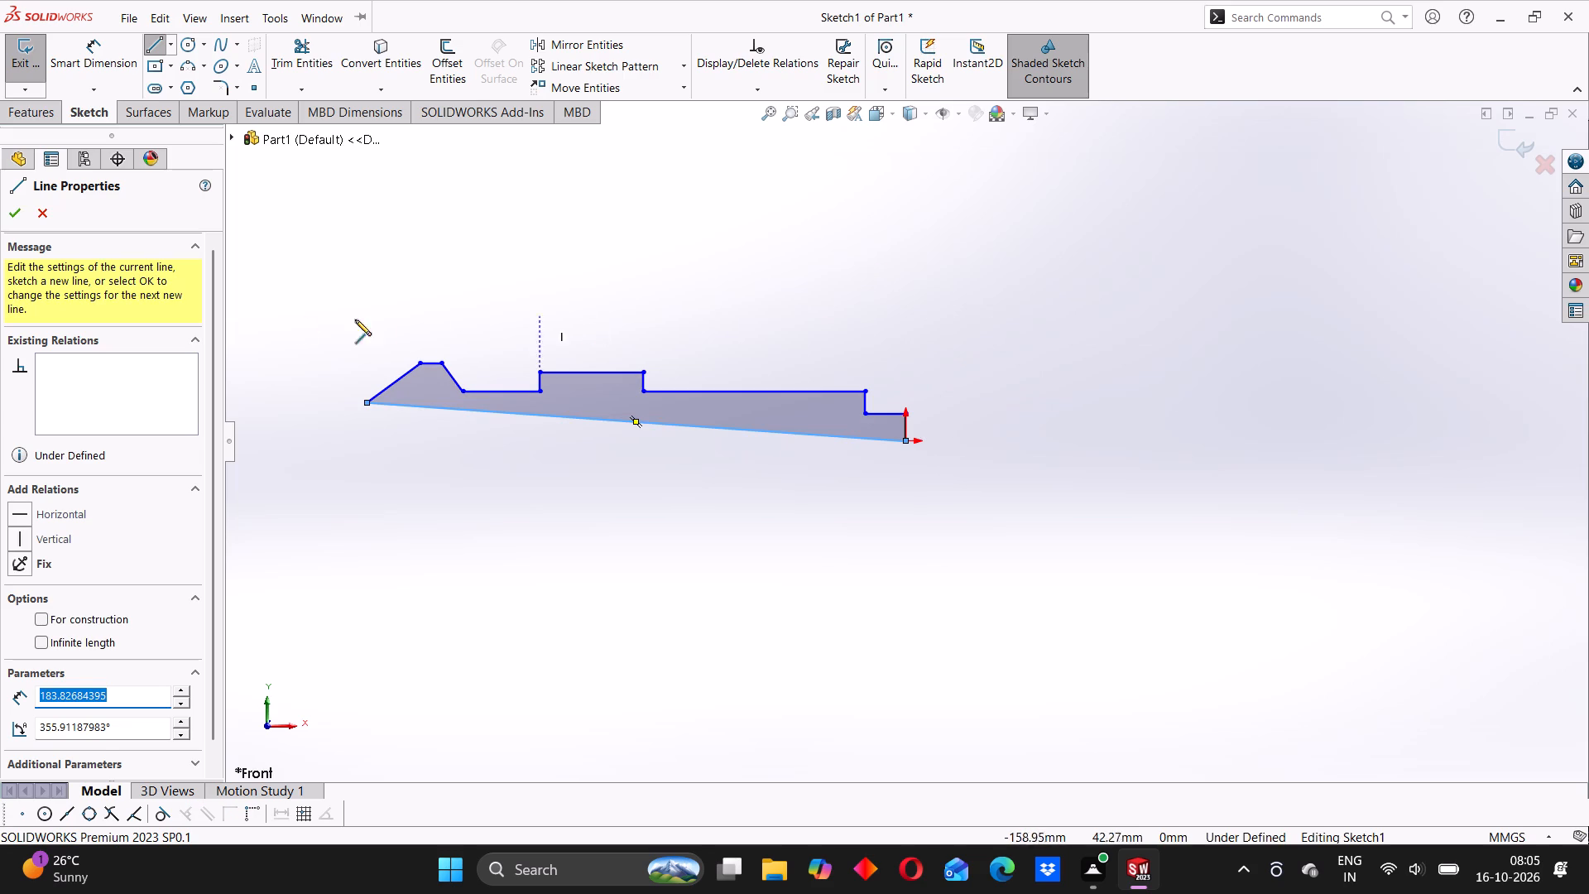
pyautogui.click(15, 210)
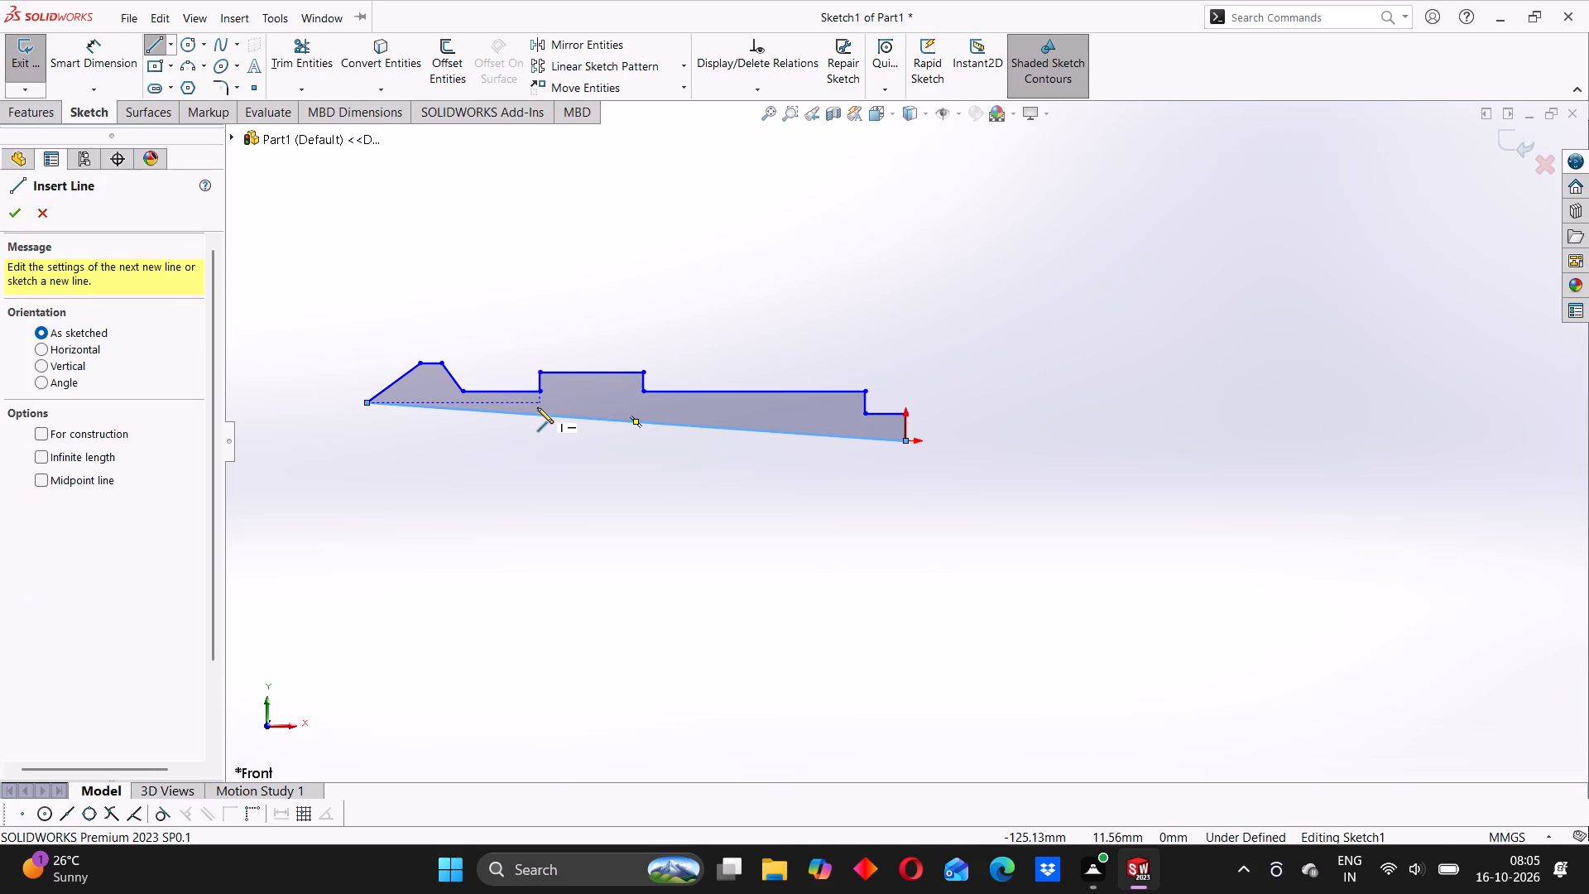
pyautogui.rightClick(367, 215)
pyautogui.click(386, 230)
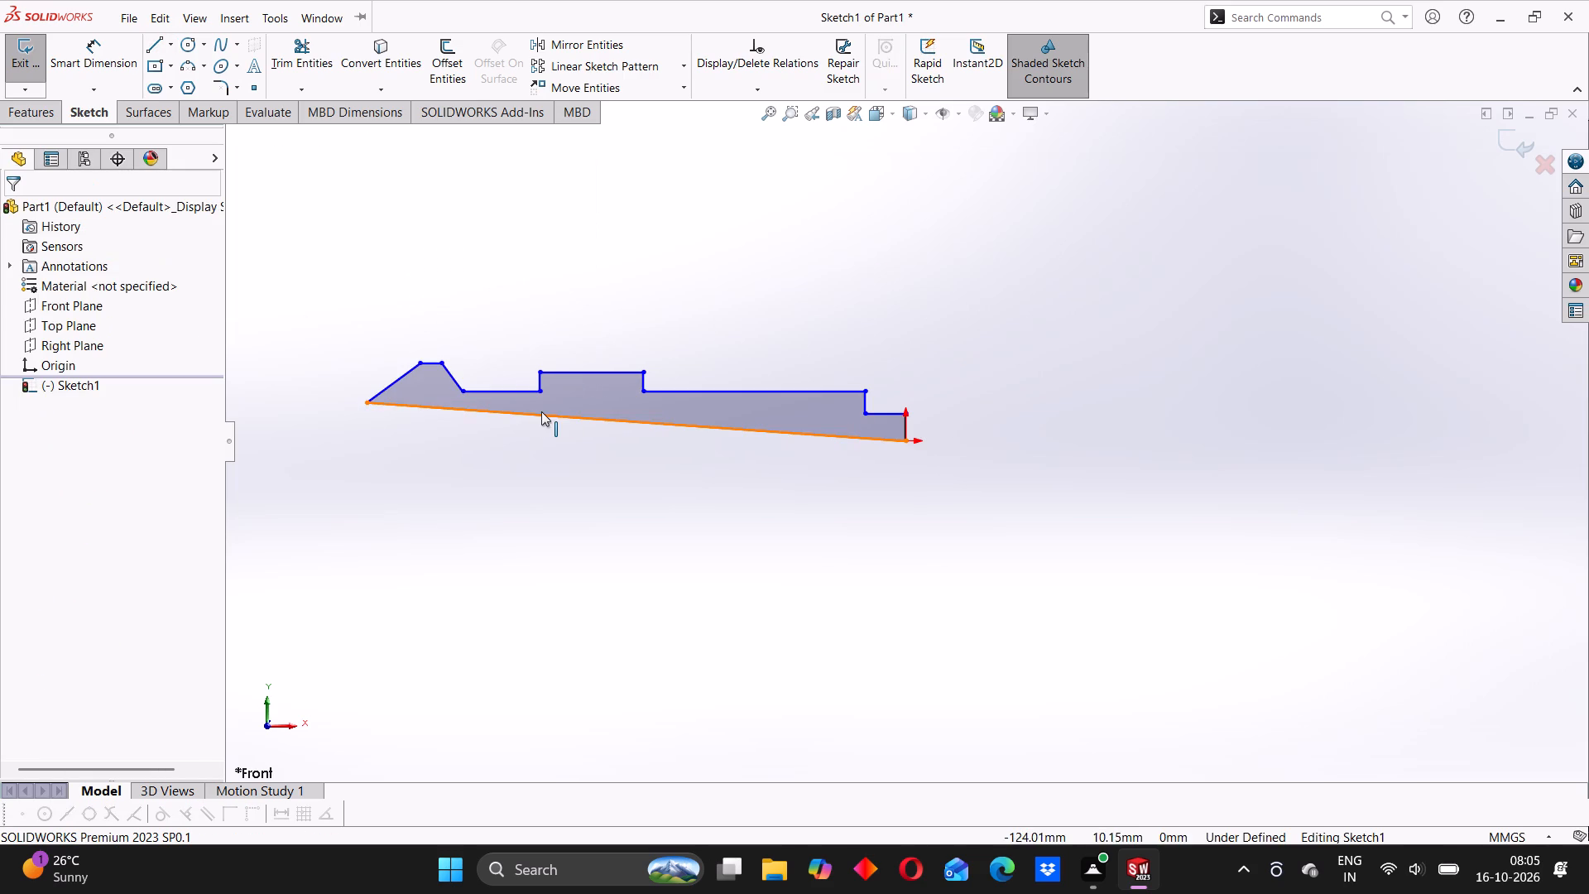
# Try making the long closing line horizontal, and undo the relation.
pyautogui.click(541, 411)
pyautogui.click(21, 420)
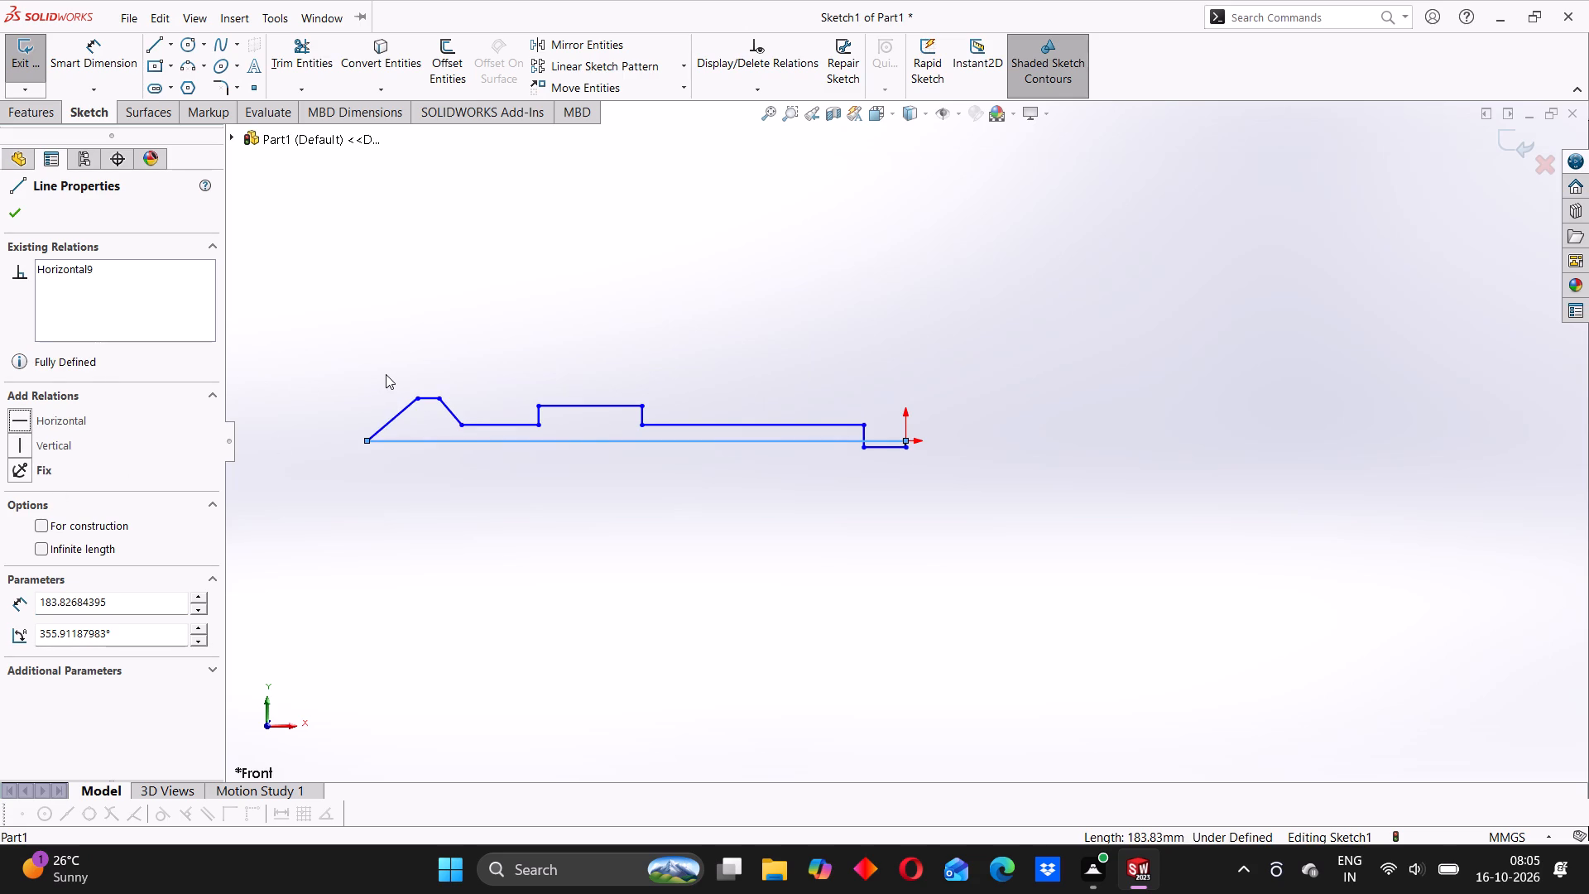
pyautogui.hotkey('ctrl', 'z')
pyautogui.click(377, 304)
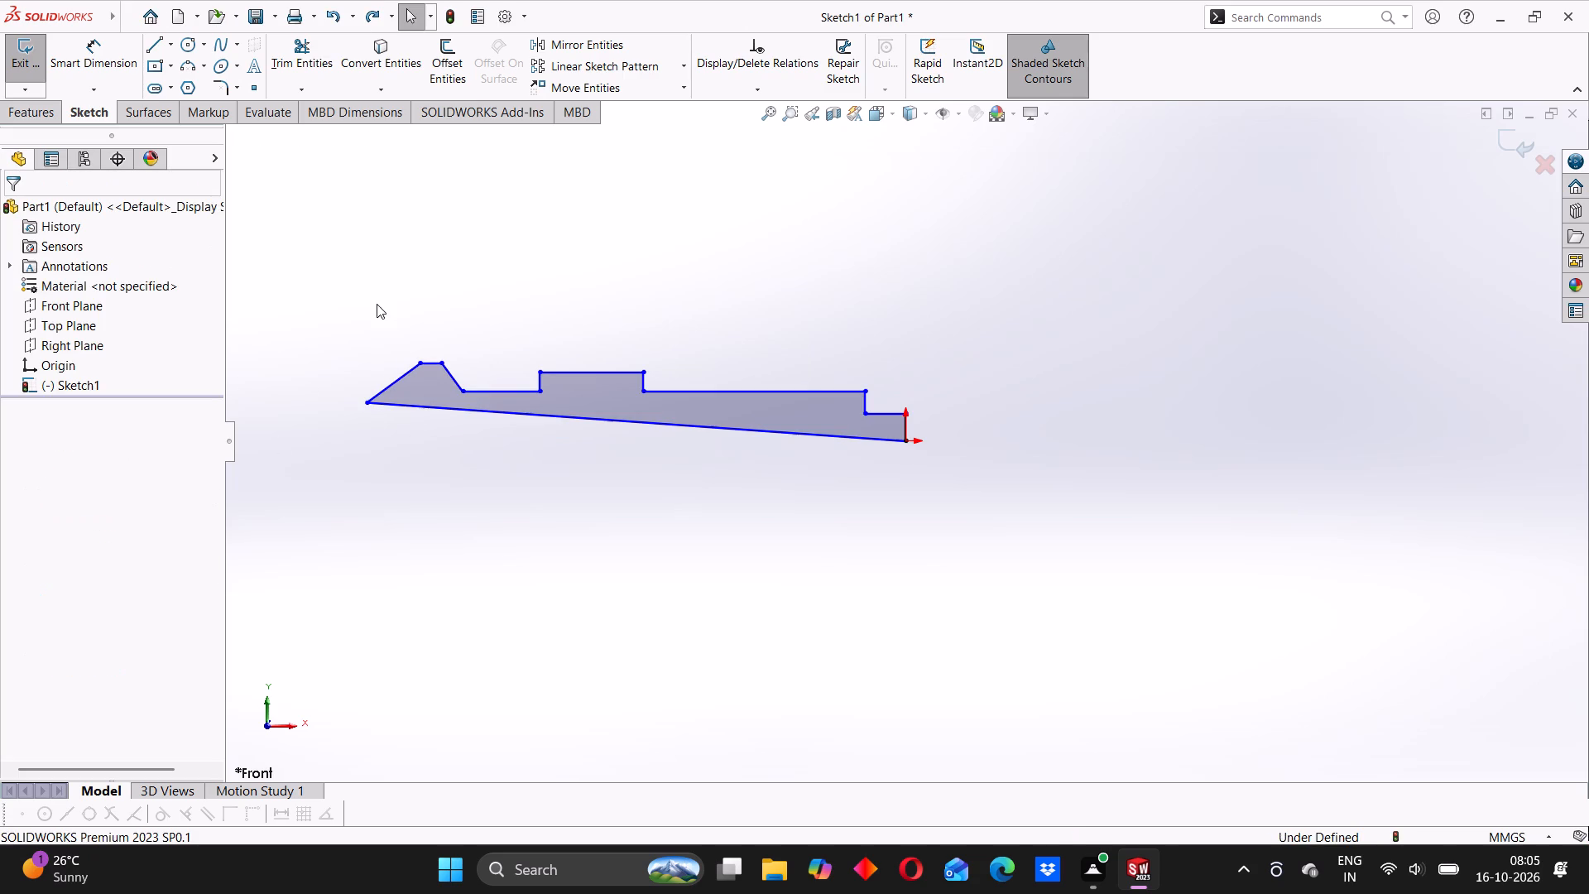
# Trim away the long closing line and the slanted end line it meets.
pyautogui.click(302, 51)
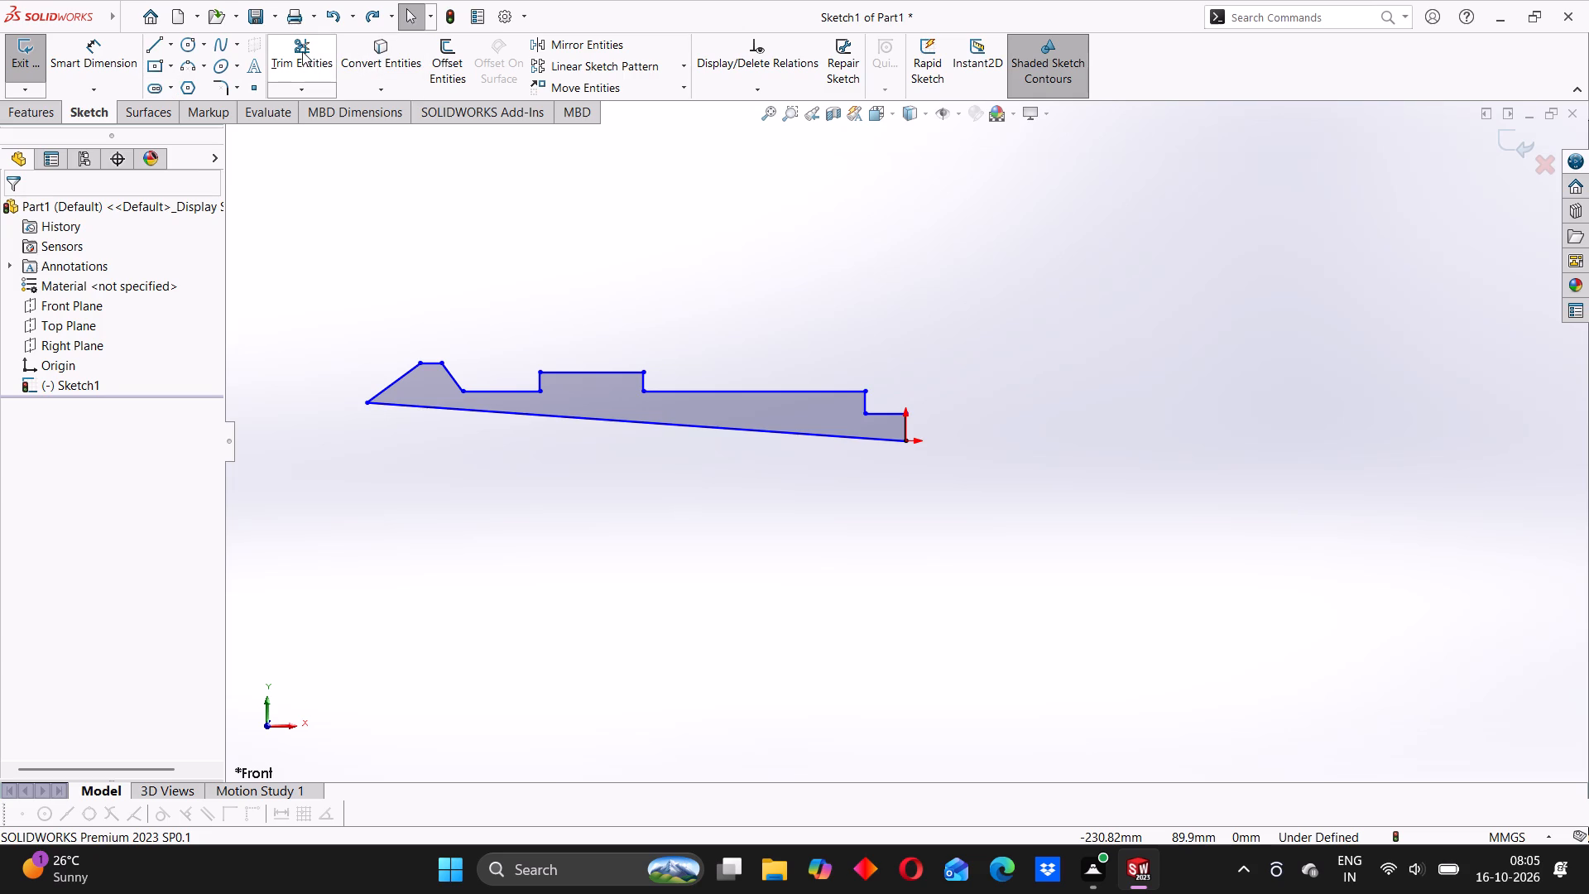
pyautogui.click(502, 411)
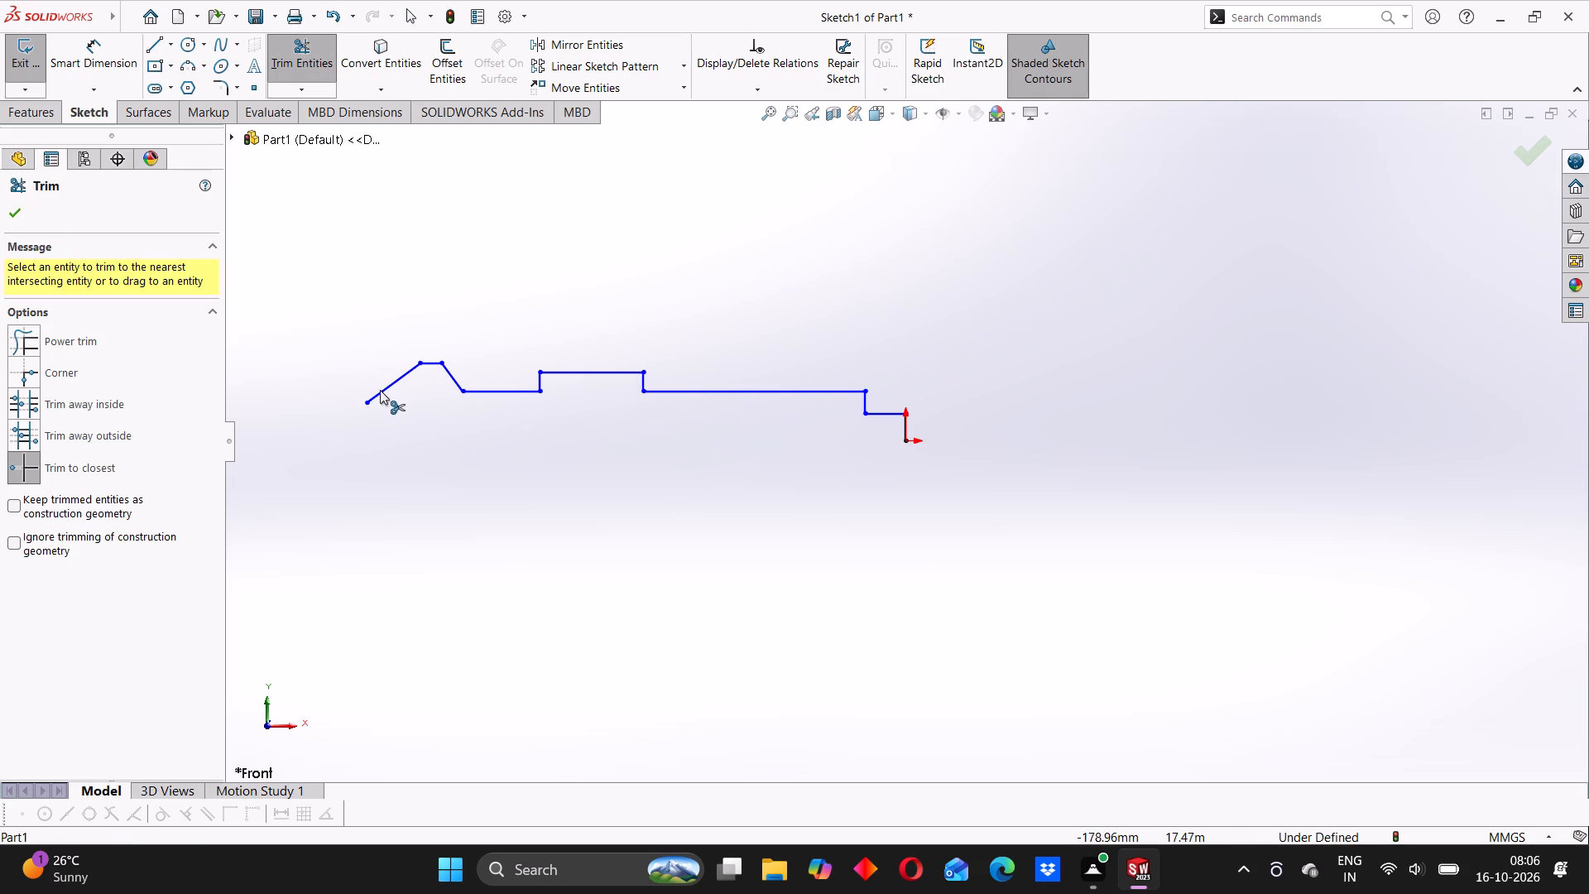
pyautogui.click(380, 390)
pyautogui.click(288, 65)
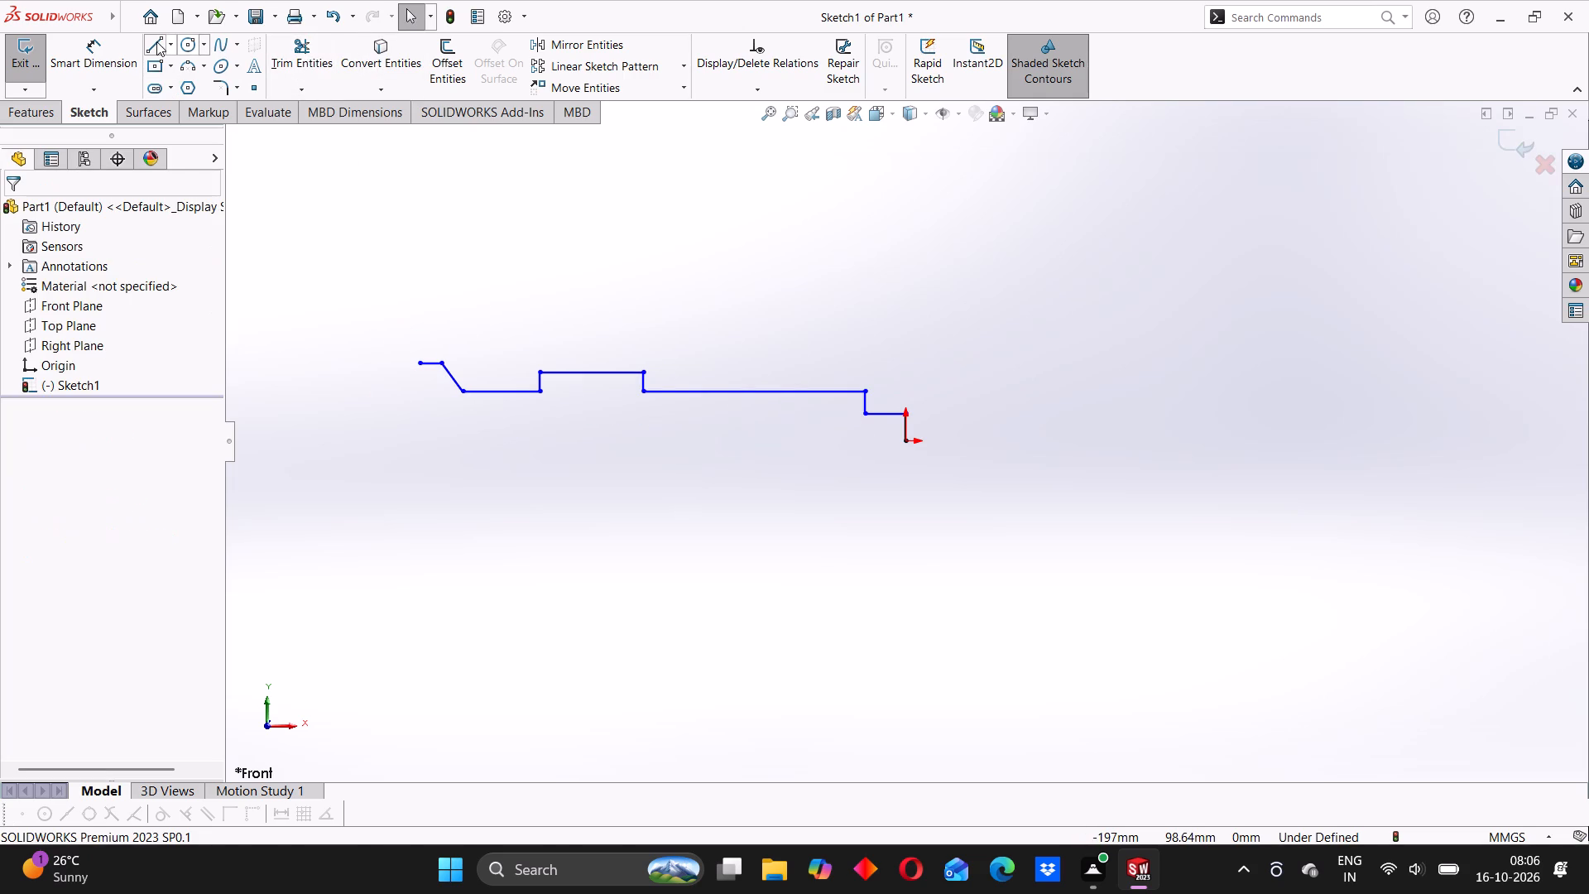
# Draw a horizontal base line about 196 mm long from the origin toward negative X, extending past the profile's open end.
pyautogui.click(154, 41)
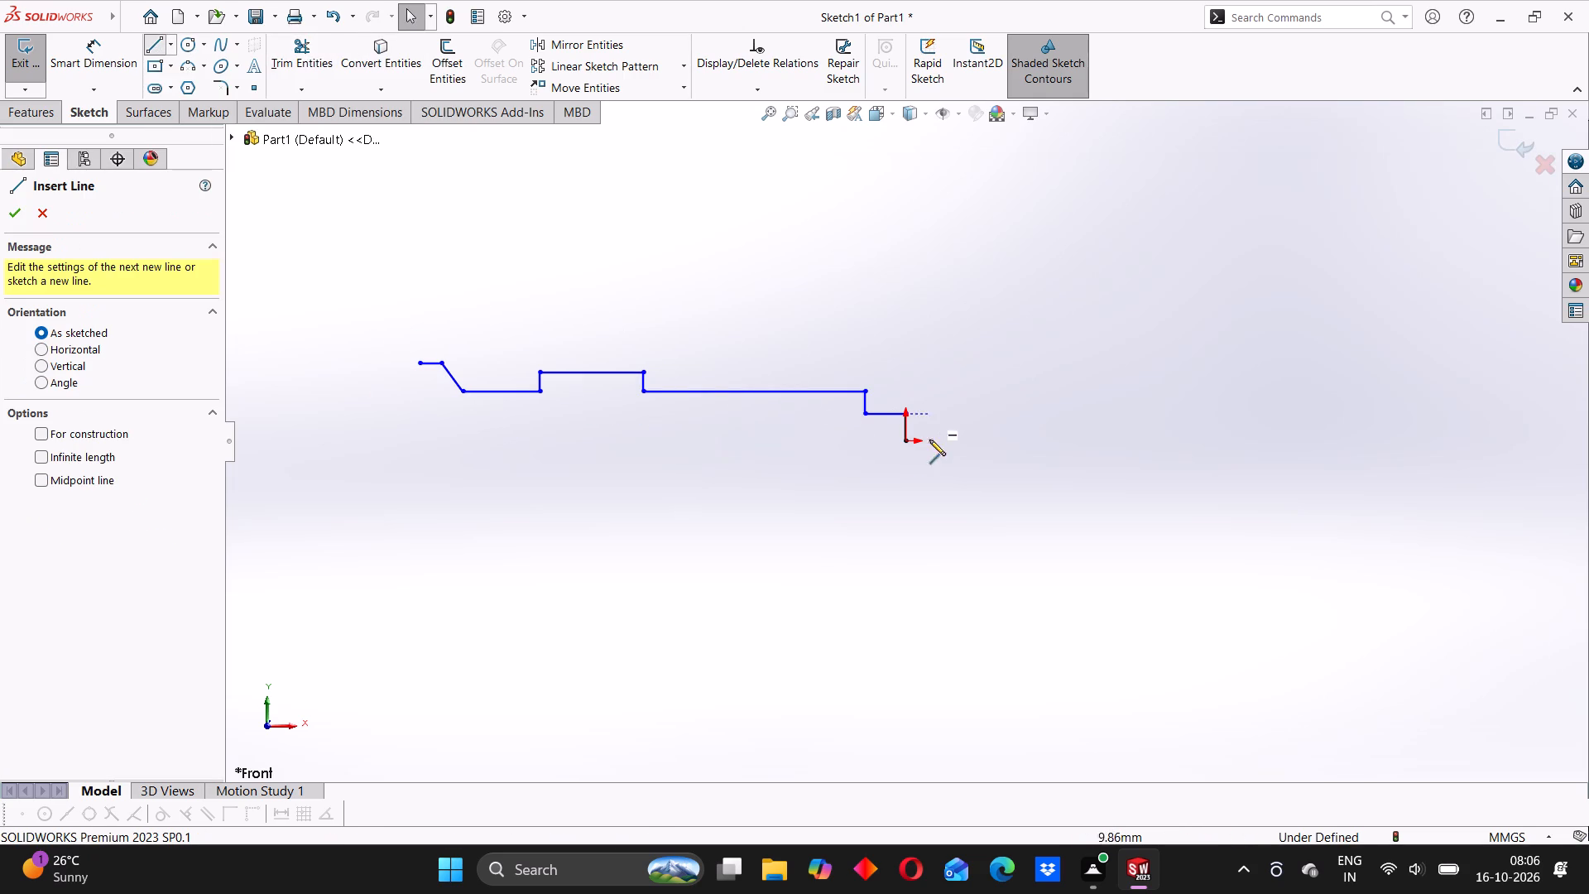
pyautogui.click(905, 441)
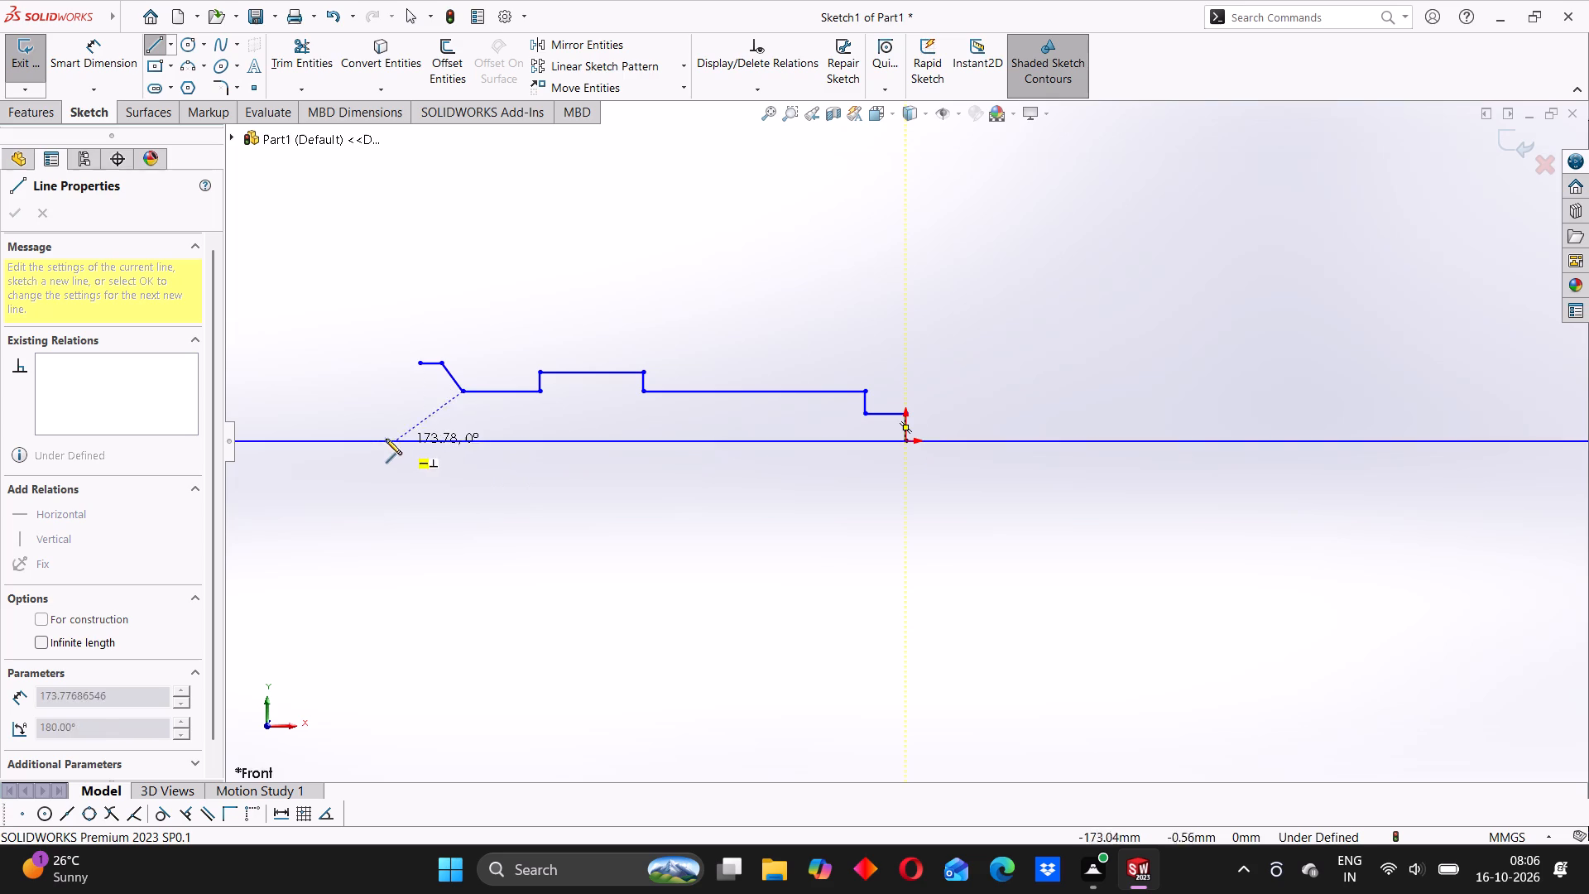
pyautogui.click(329, 438)
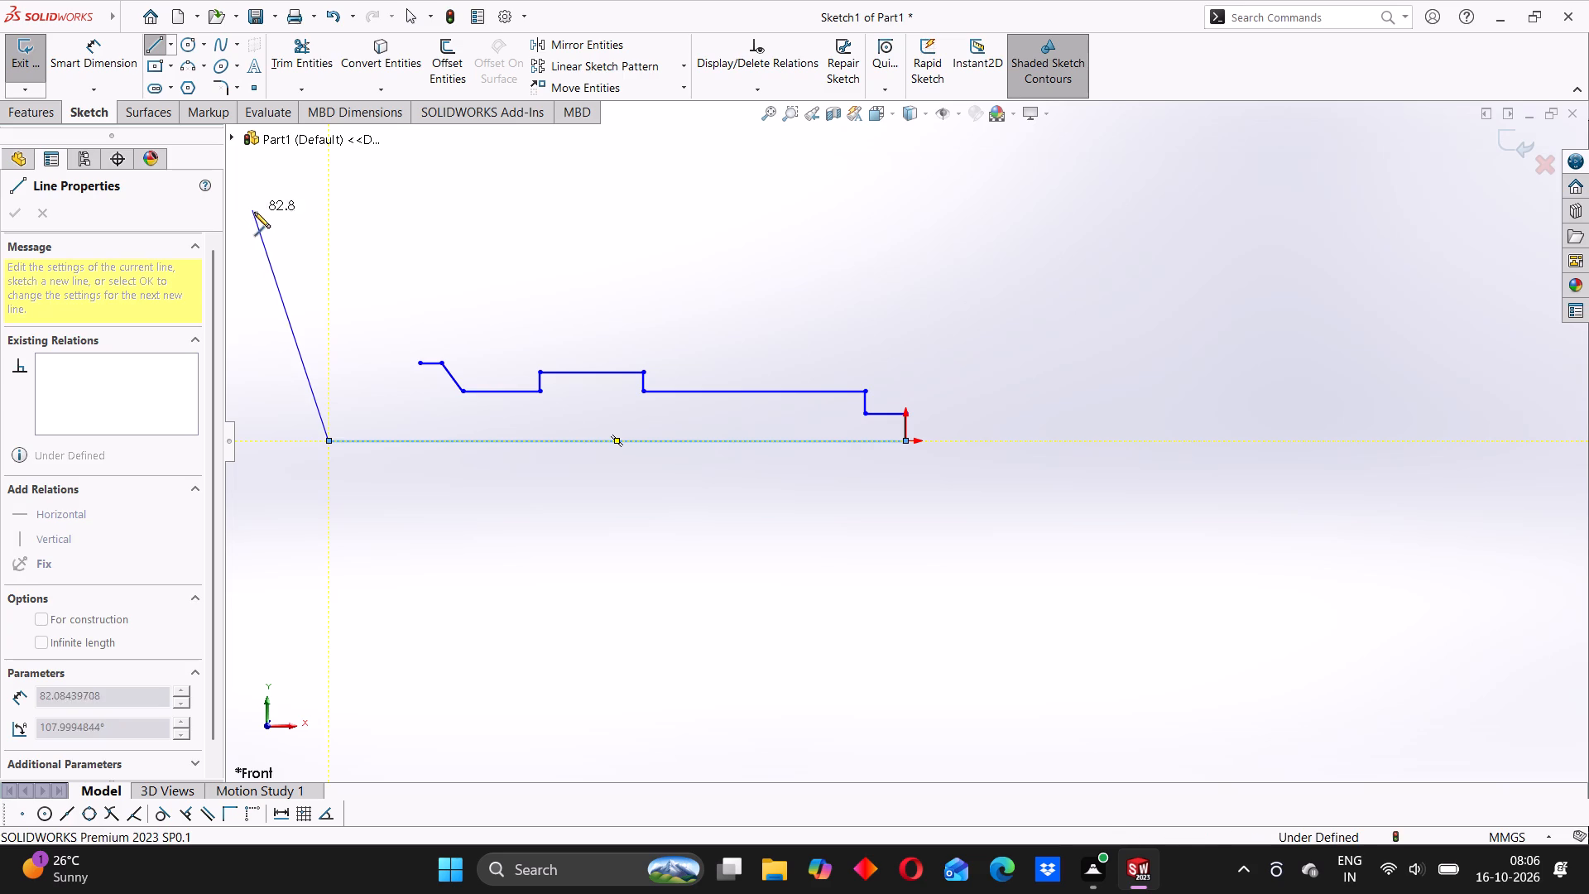
pyautogui.press('Escape')
# Close the profile with a slanted line about 41 mm long from its open upper end to the base line's free end.
pyautogui.click(151, 47)
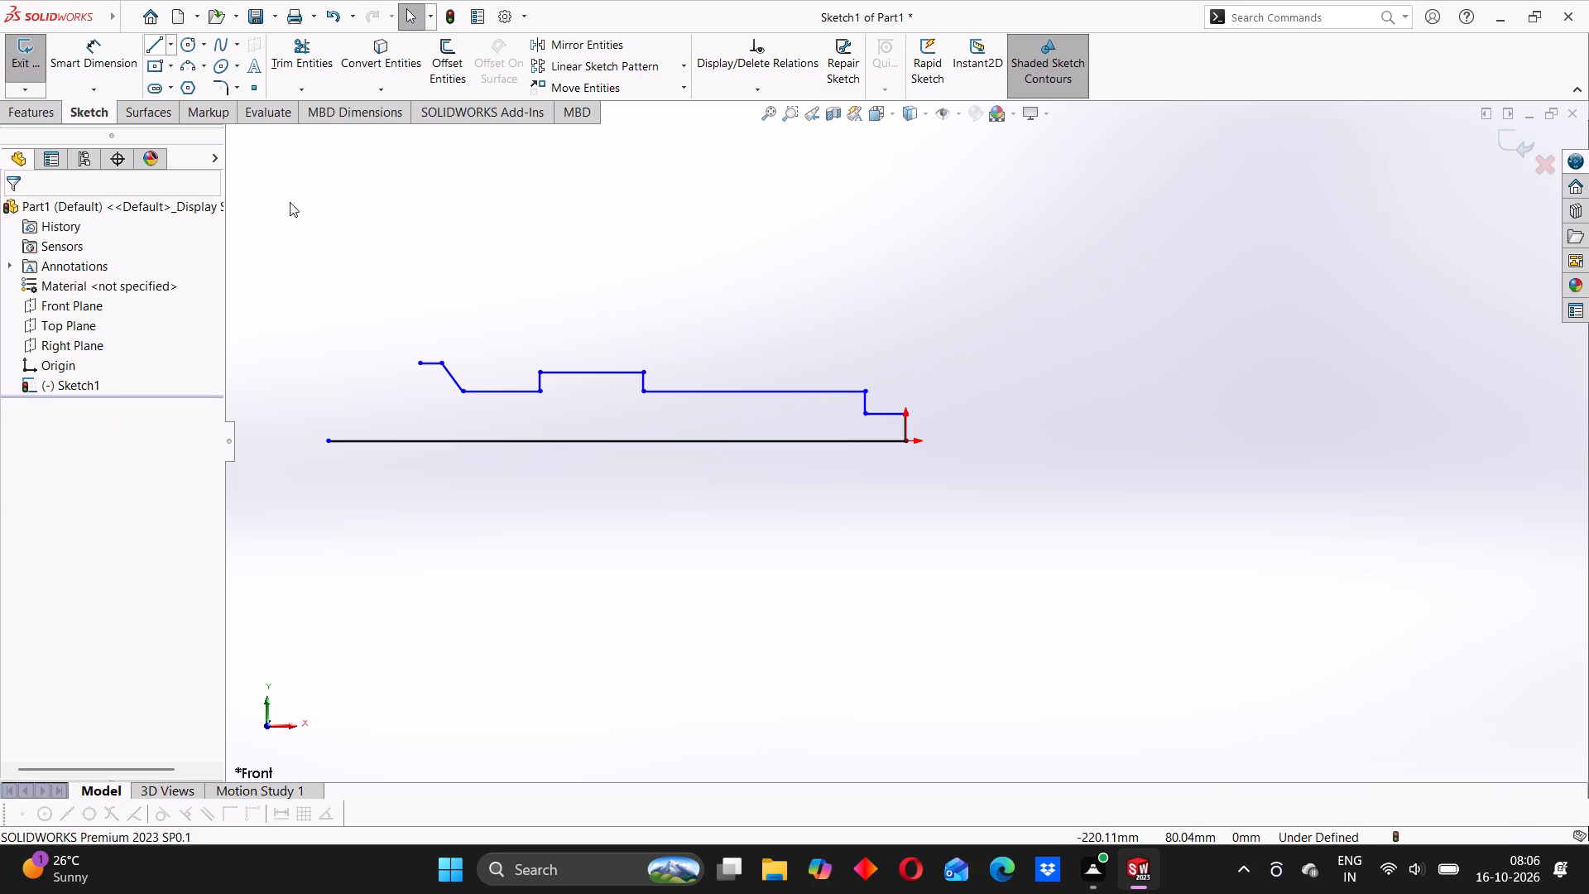
pyautogui.click(417, 362)
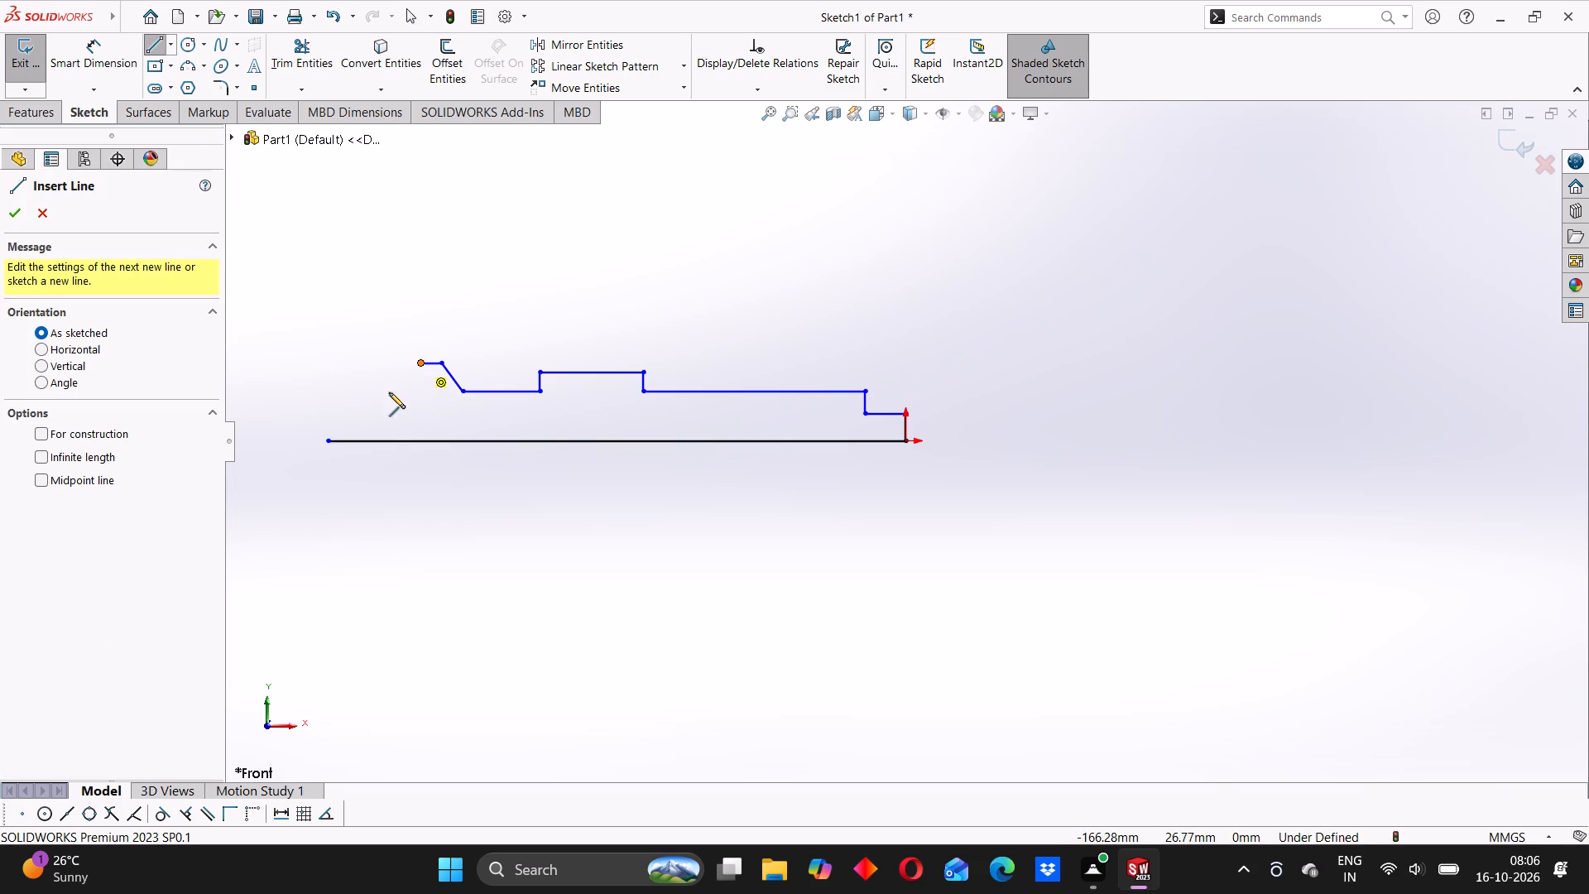
pyautogui.click(331, 436)
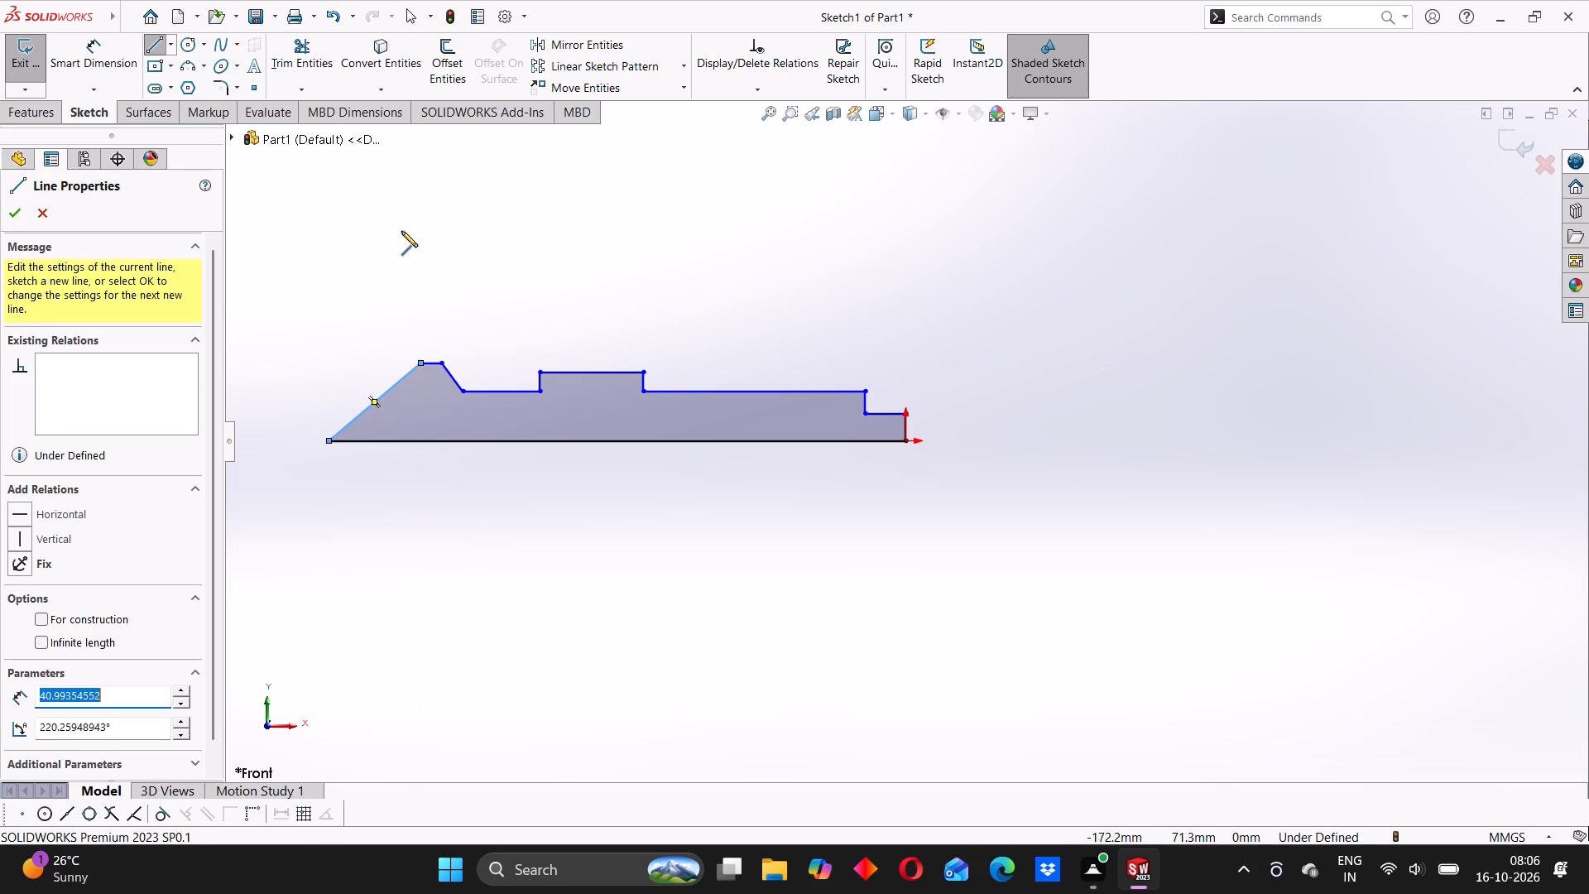
pyautogui.rightClick(402, 231)
pyautogui.click(415, 238)
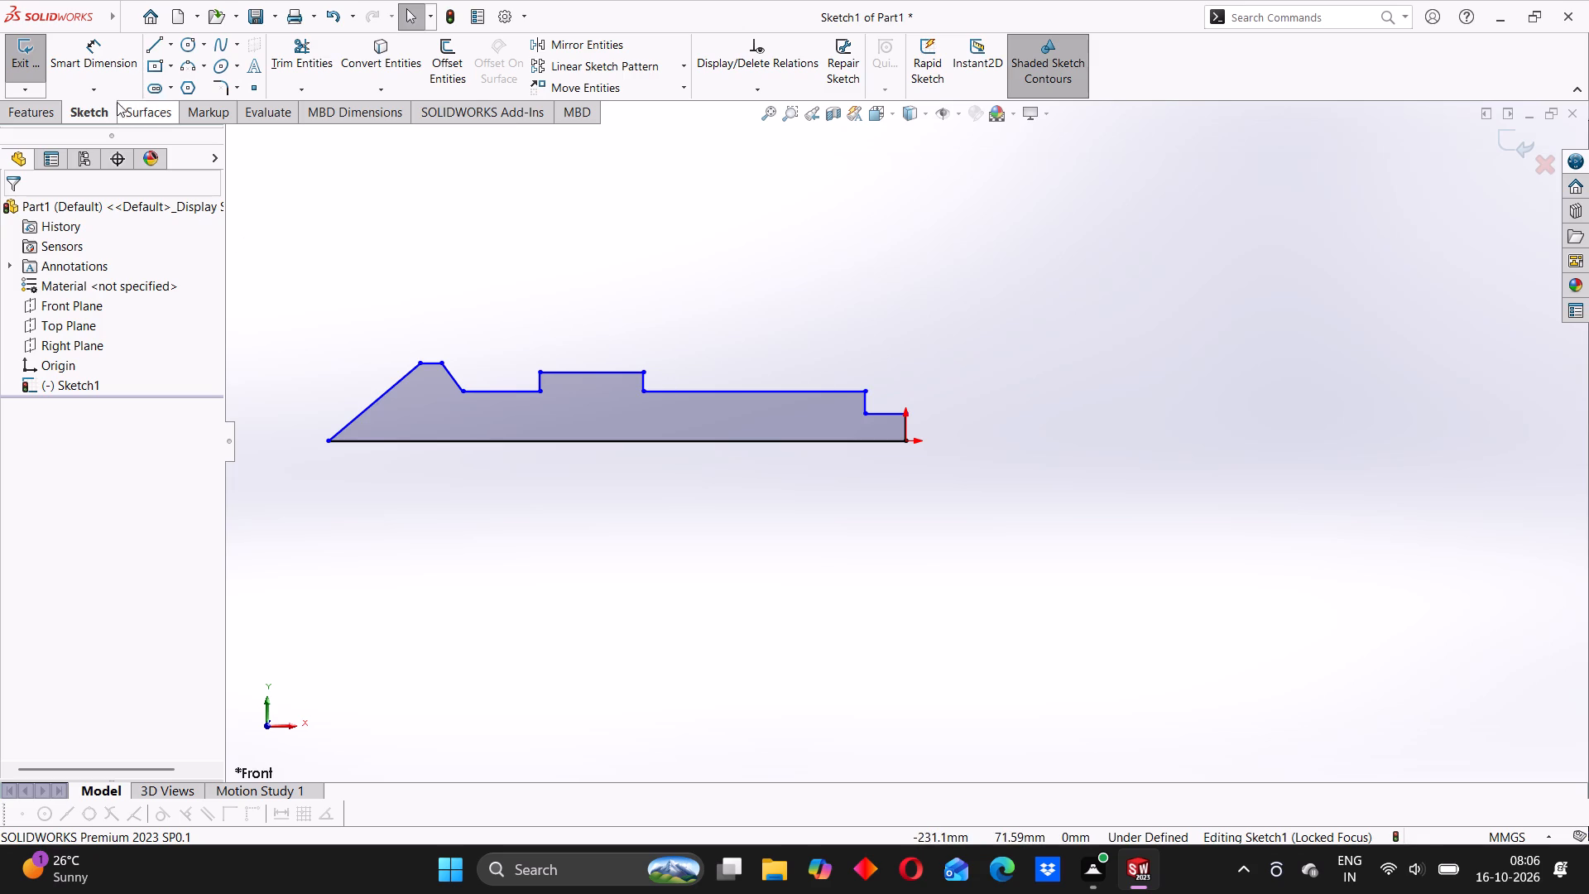
# Dimension the profile's horizontal base line to 74 mm, placing the dimension below it.
pyautogui.click(105, 66)
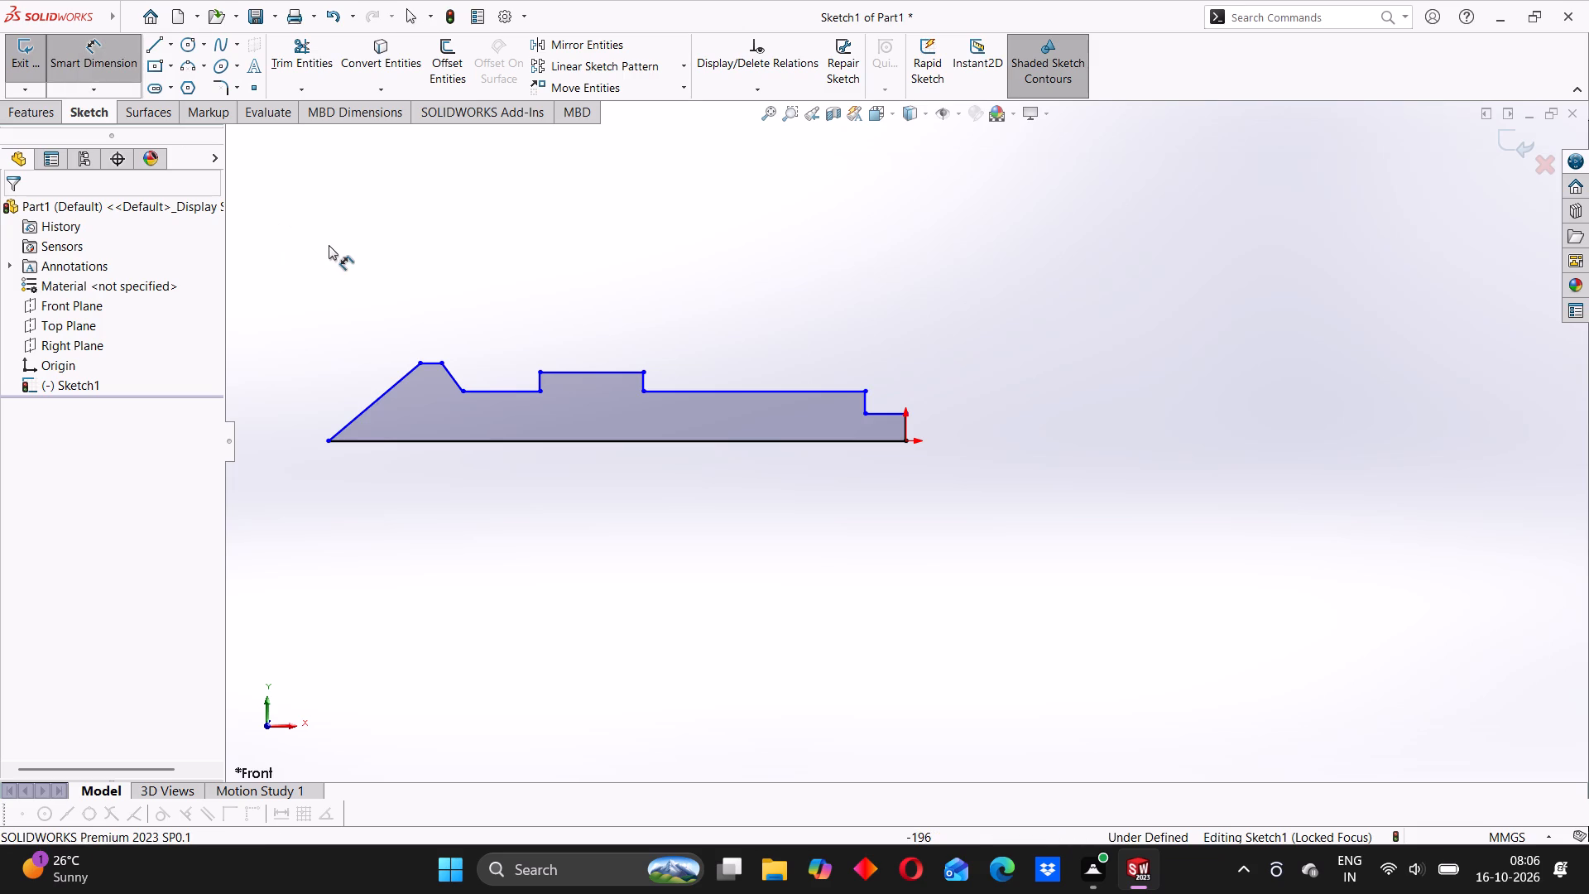
pyautogui.click(384, 440)
pyautogui.click(392, 498)
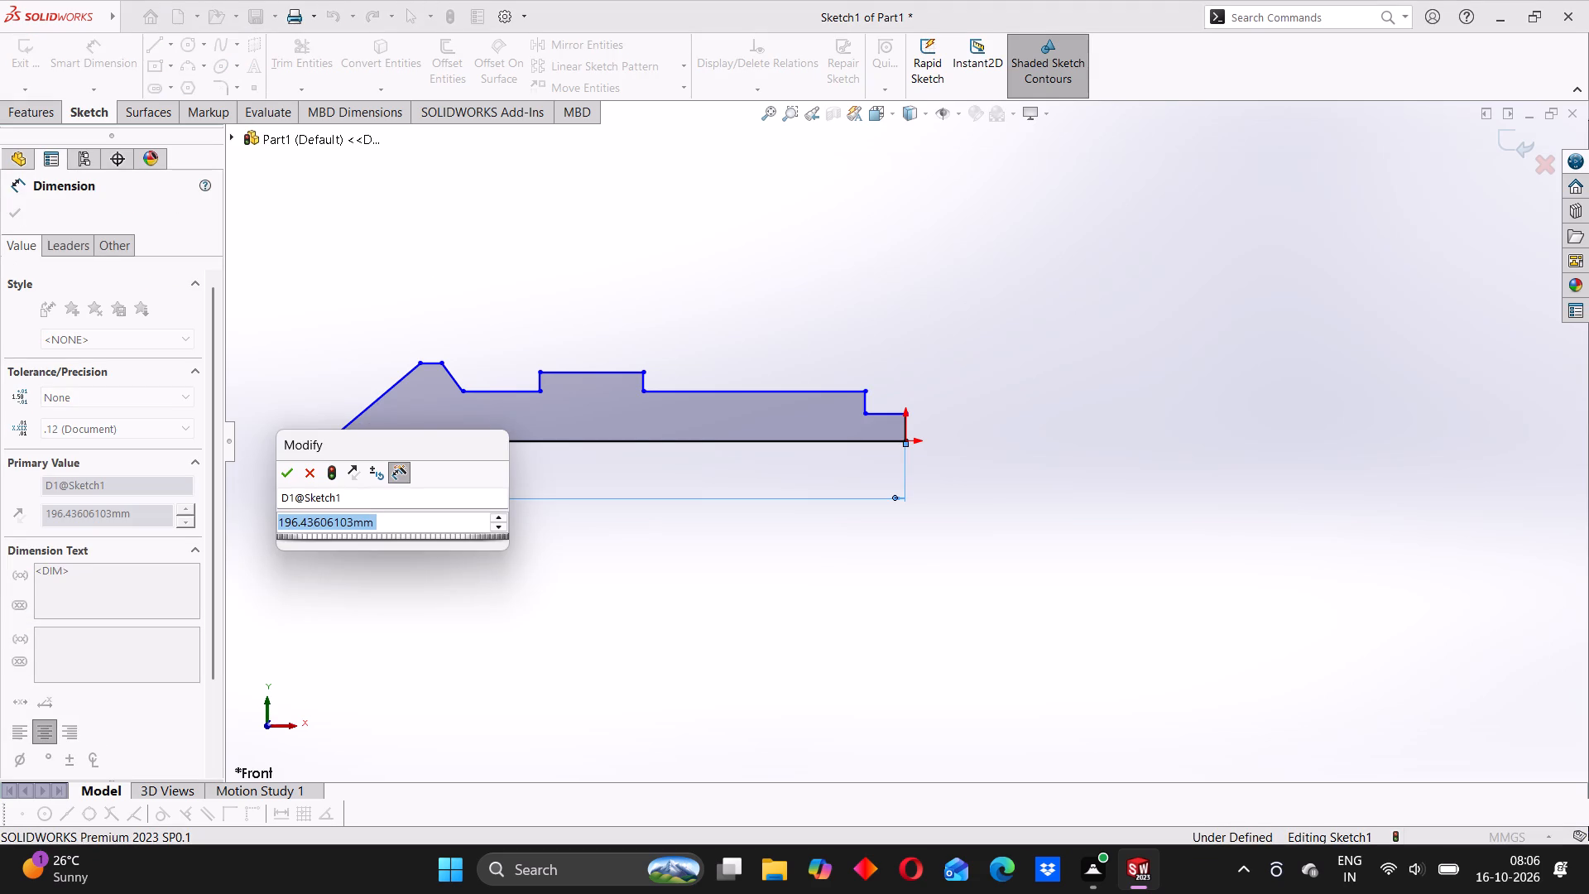
pyautogui.write('74')
pyautogui.press('Return')
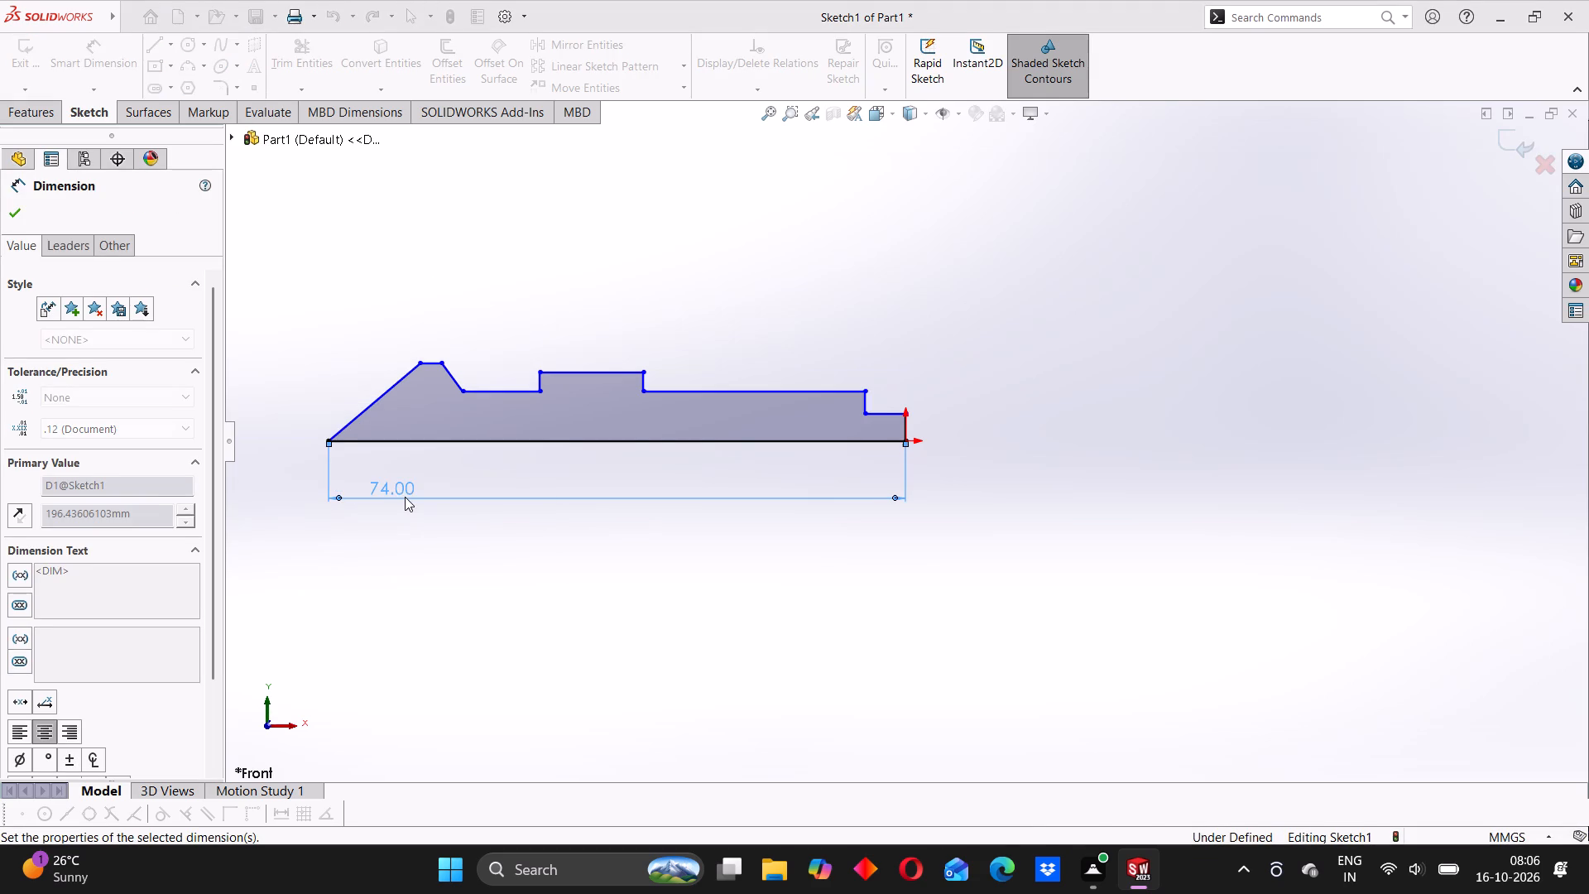
pyautogui.click(601, 196)
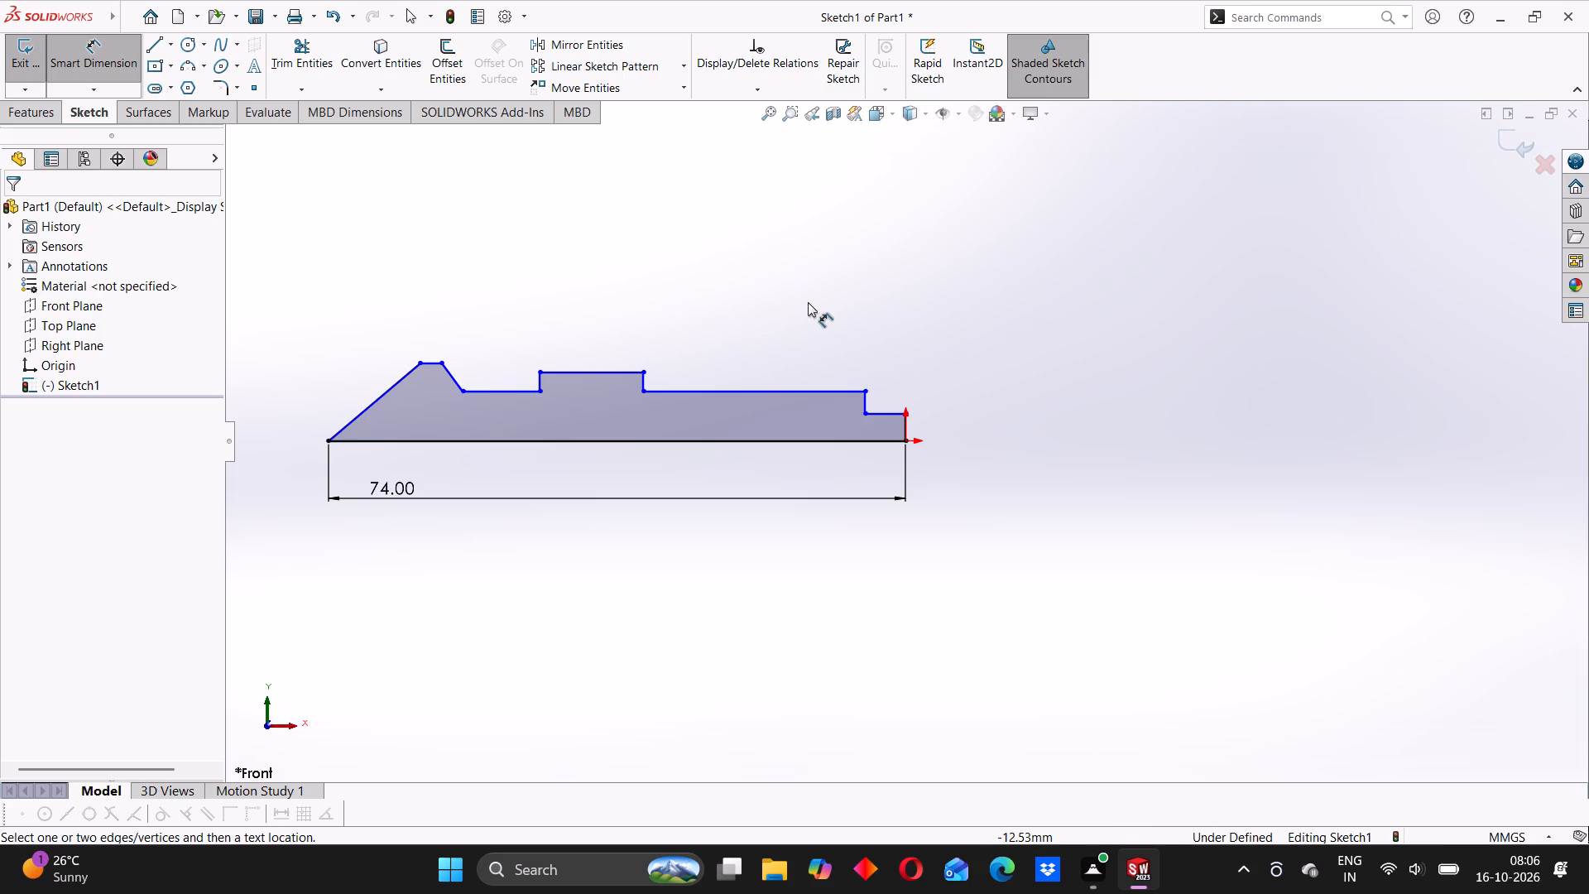
# Dimension the short horizontal step line next to the origin to 6 mm, placing the dimension above the profile.
pyautogui.click(896, 413)
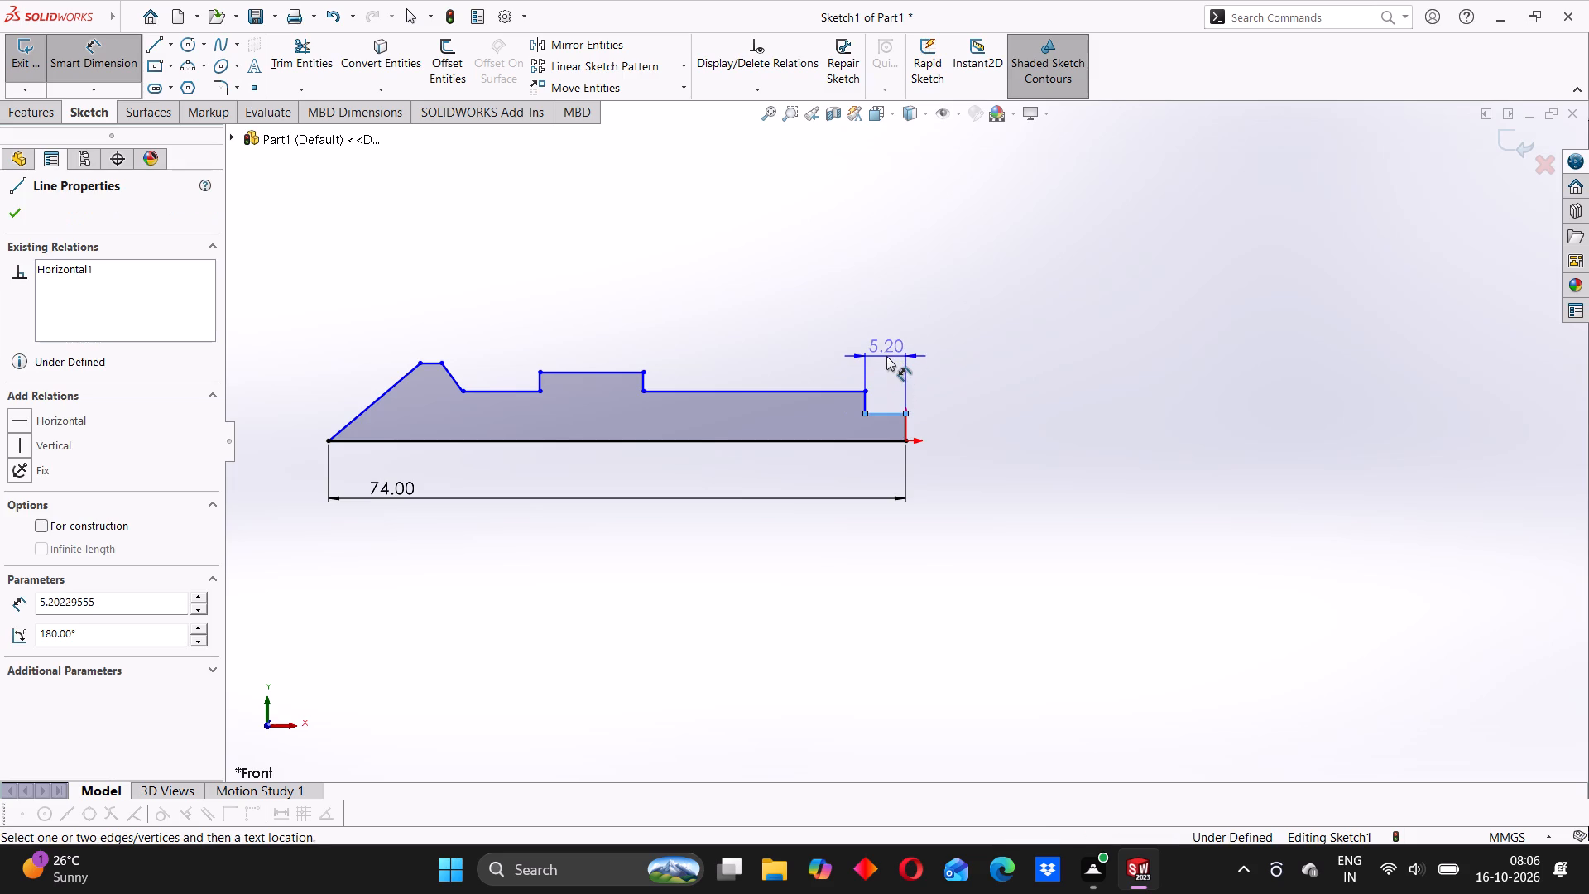
pyautogui.click(886, 356)
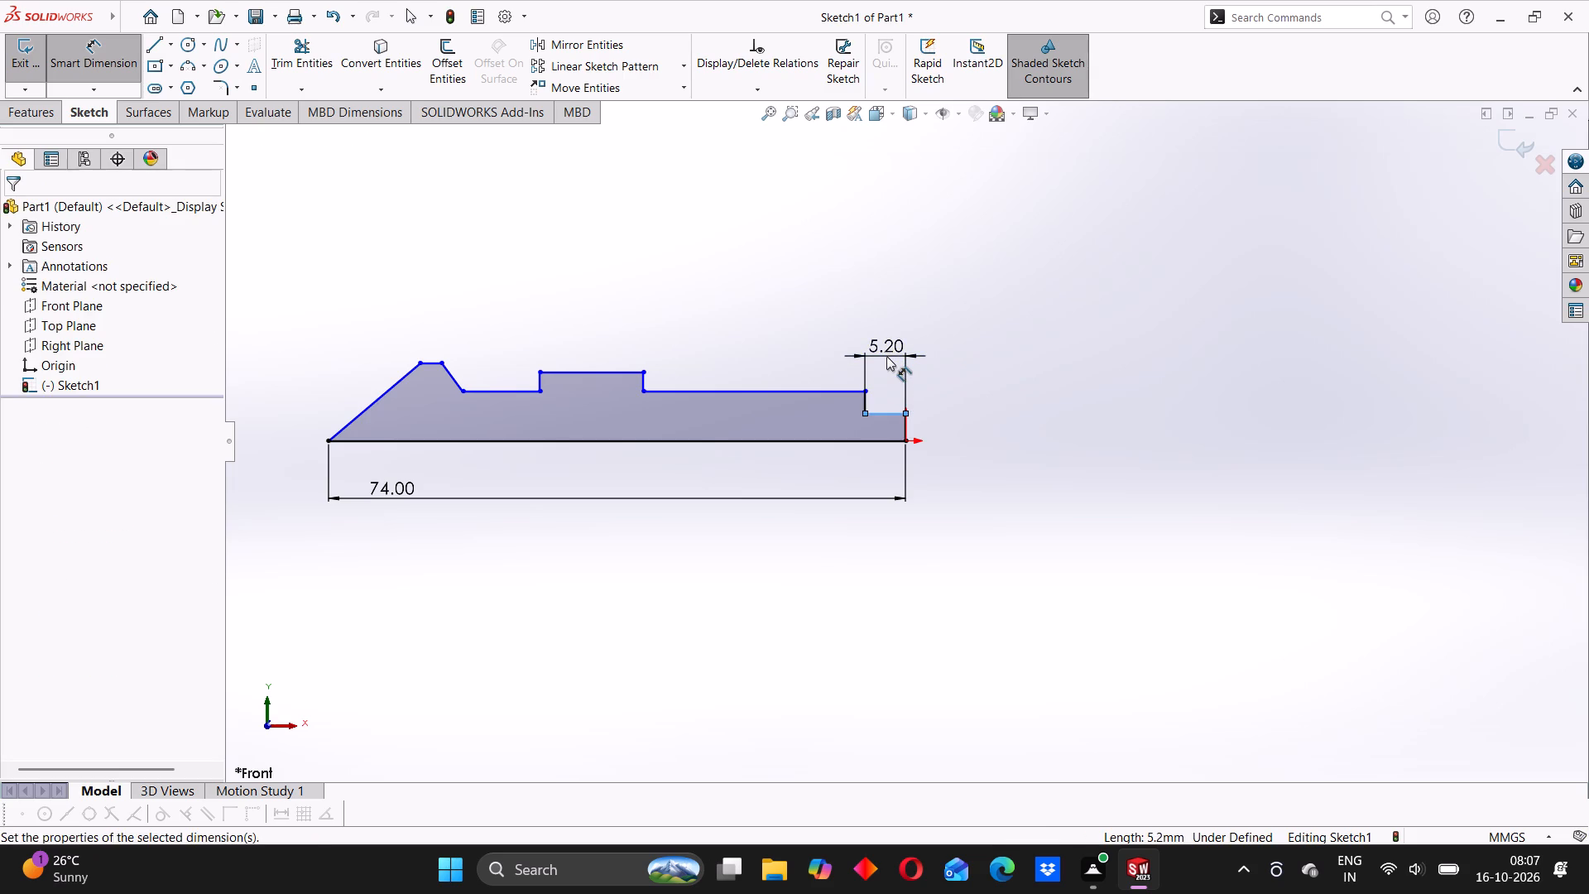
pyautogui.press('6')
pyautogui.press('Return')
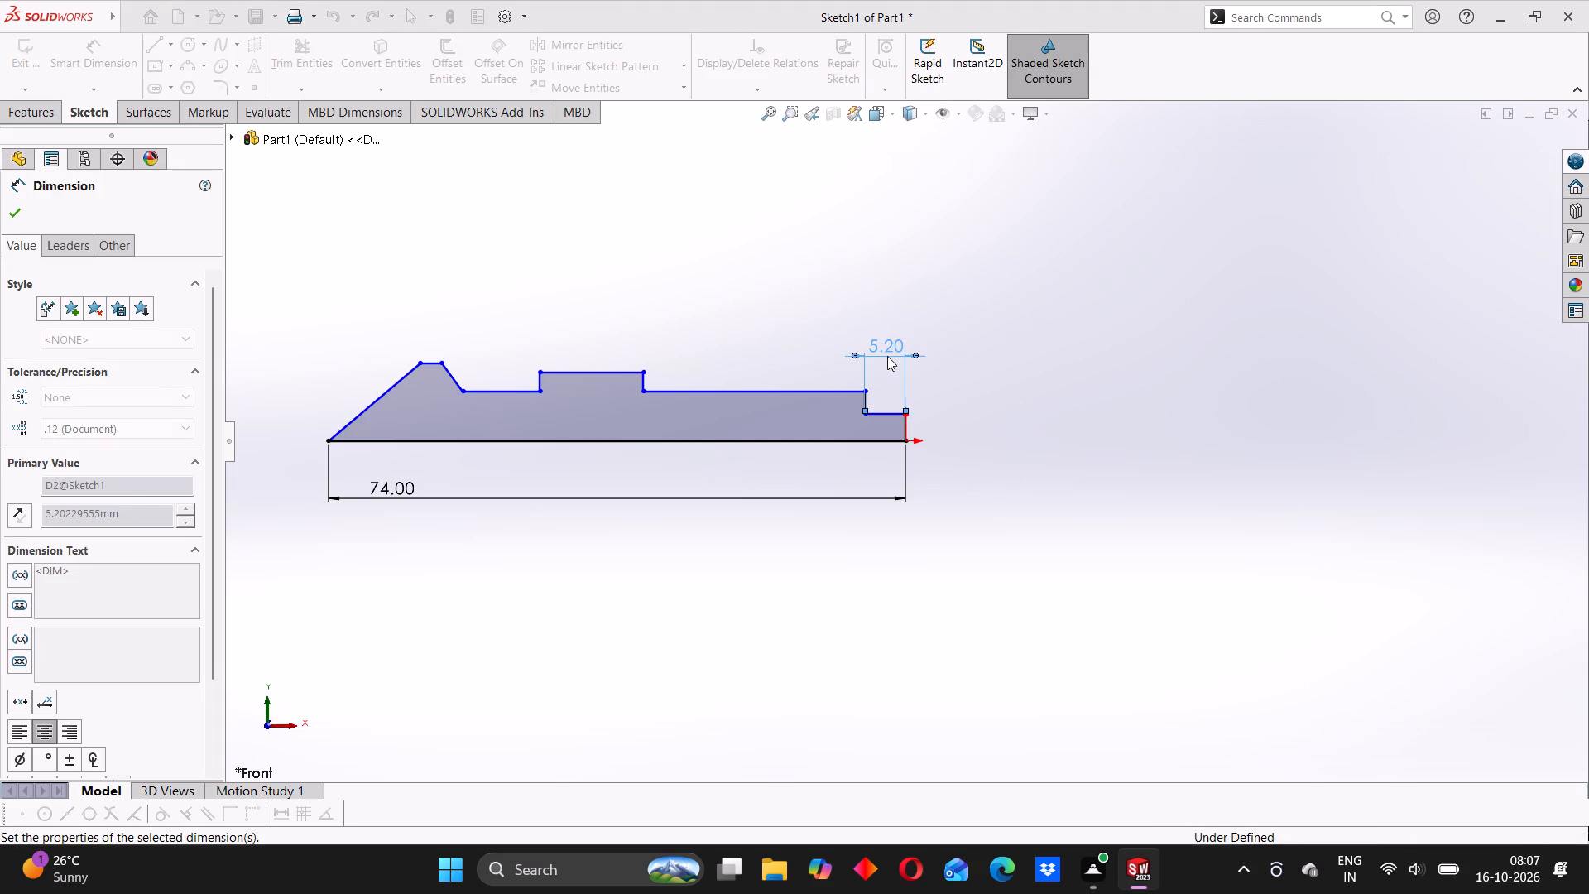
# Dimension the long horizontal line between the 6 mm step and the raised block as 44-6, giving 38 mm.
pyautogui.click(779, 388)
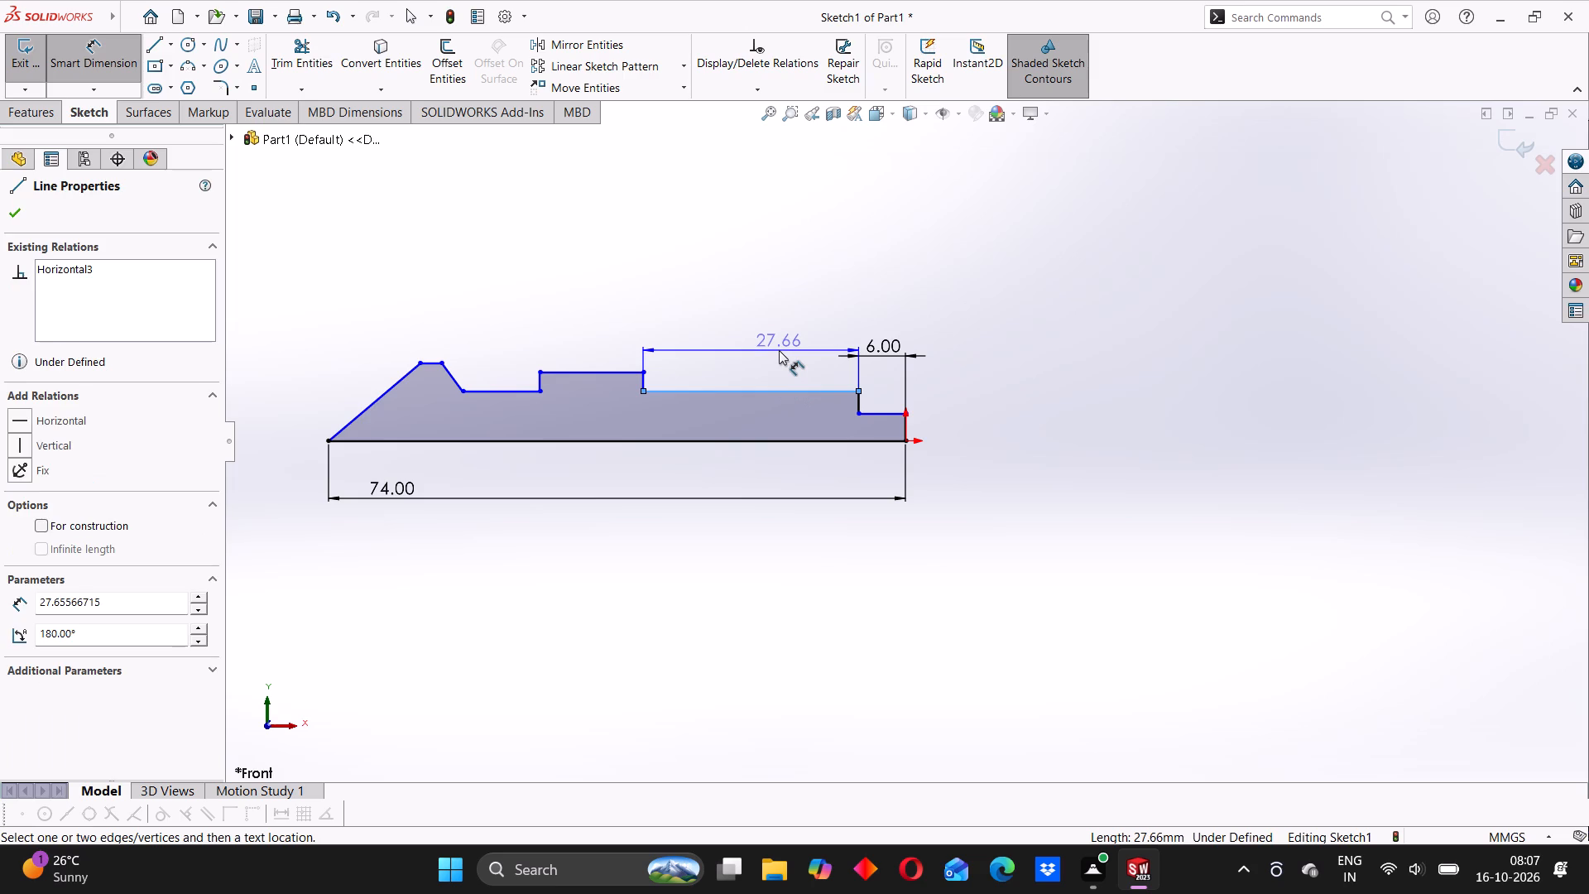
pyautogui.click(779, 350)
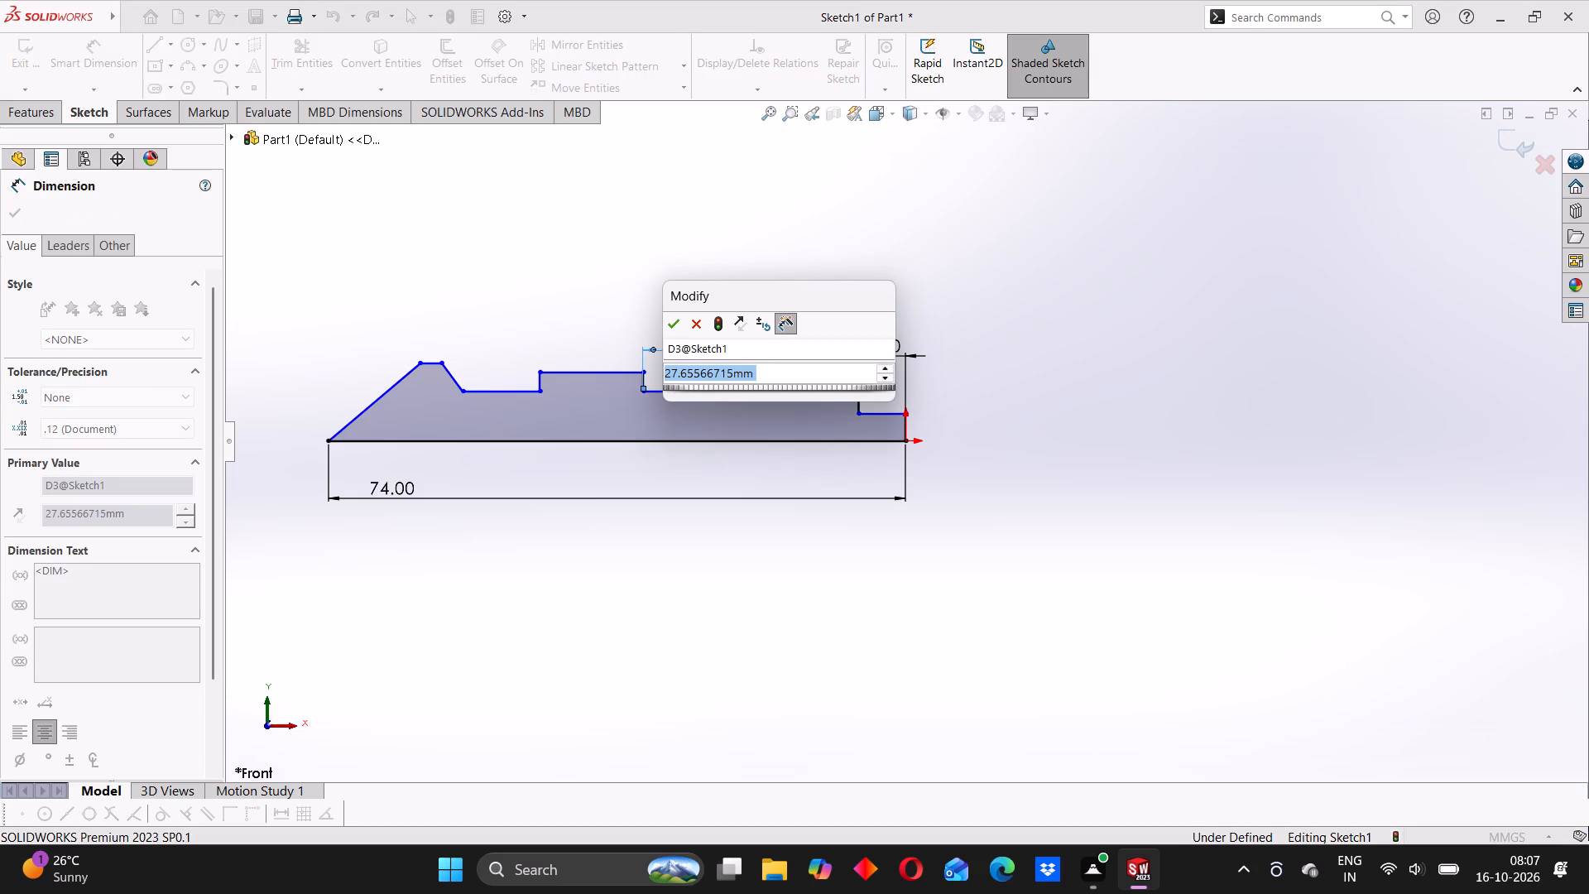
pyautogui.write('44')
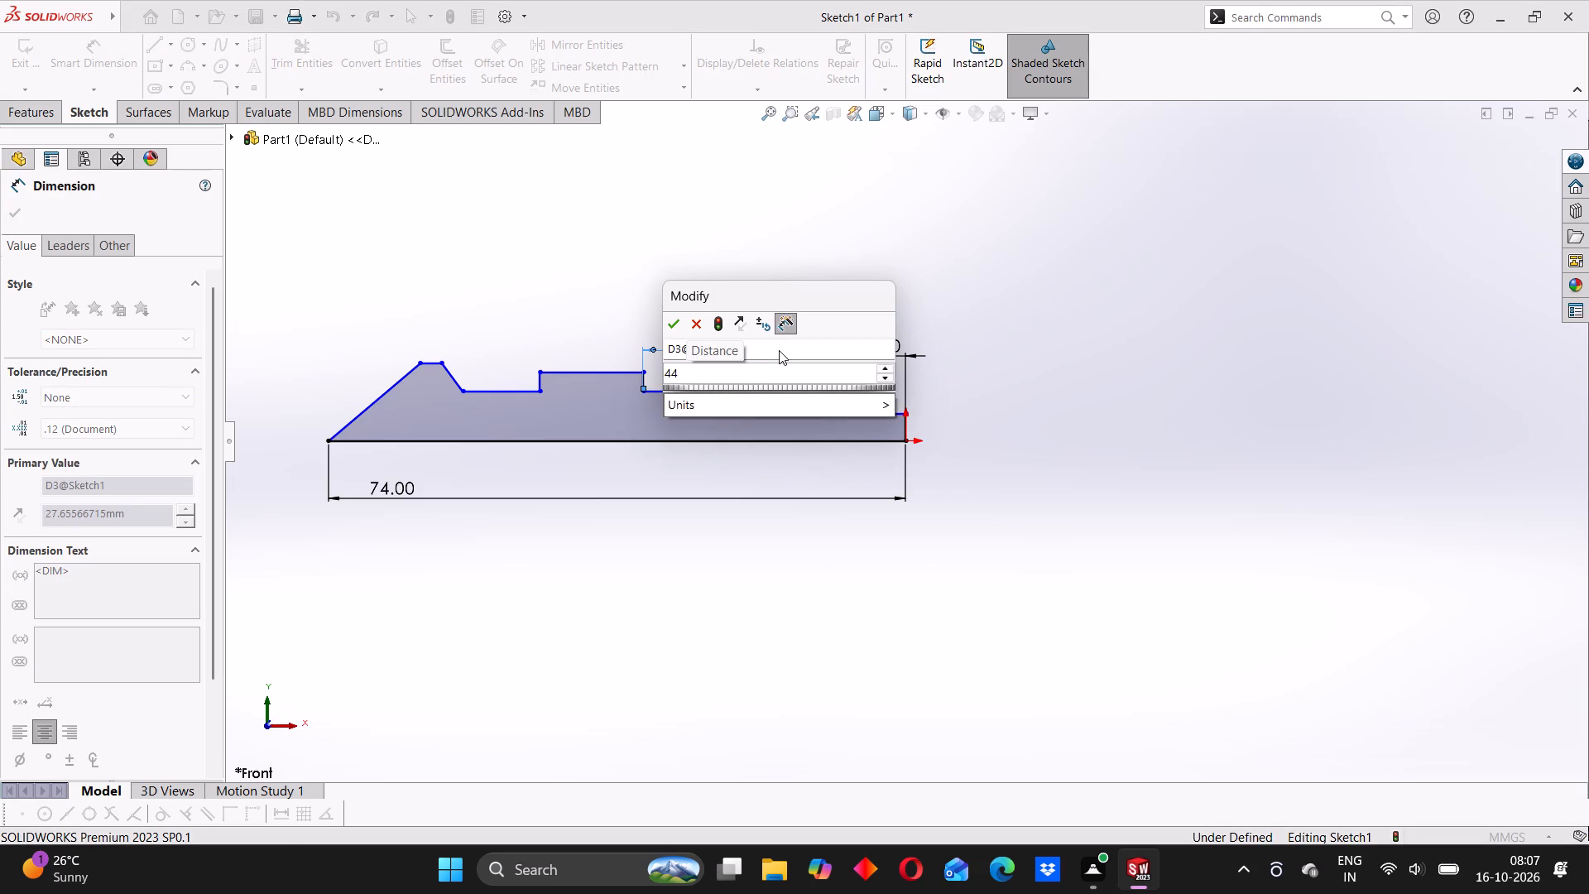
pyautogui.write('-6')
pyautogui.press('Return')
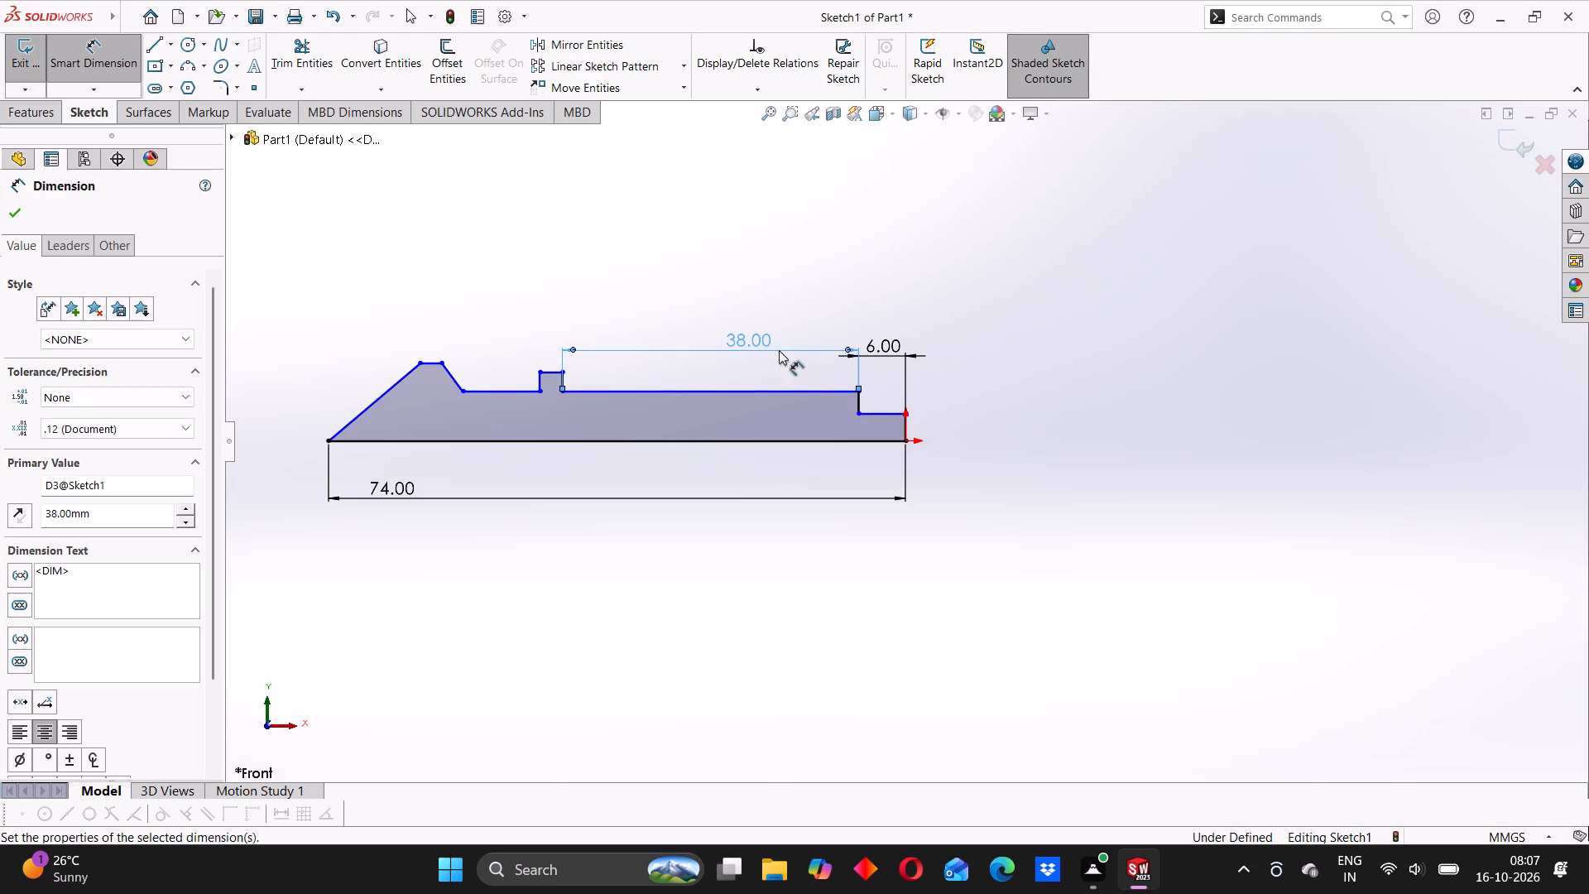
# Dimension the top line of the raised block as 56-44, giving 12 mm.
pyautogui.scroll(-1, 551, 375)
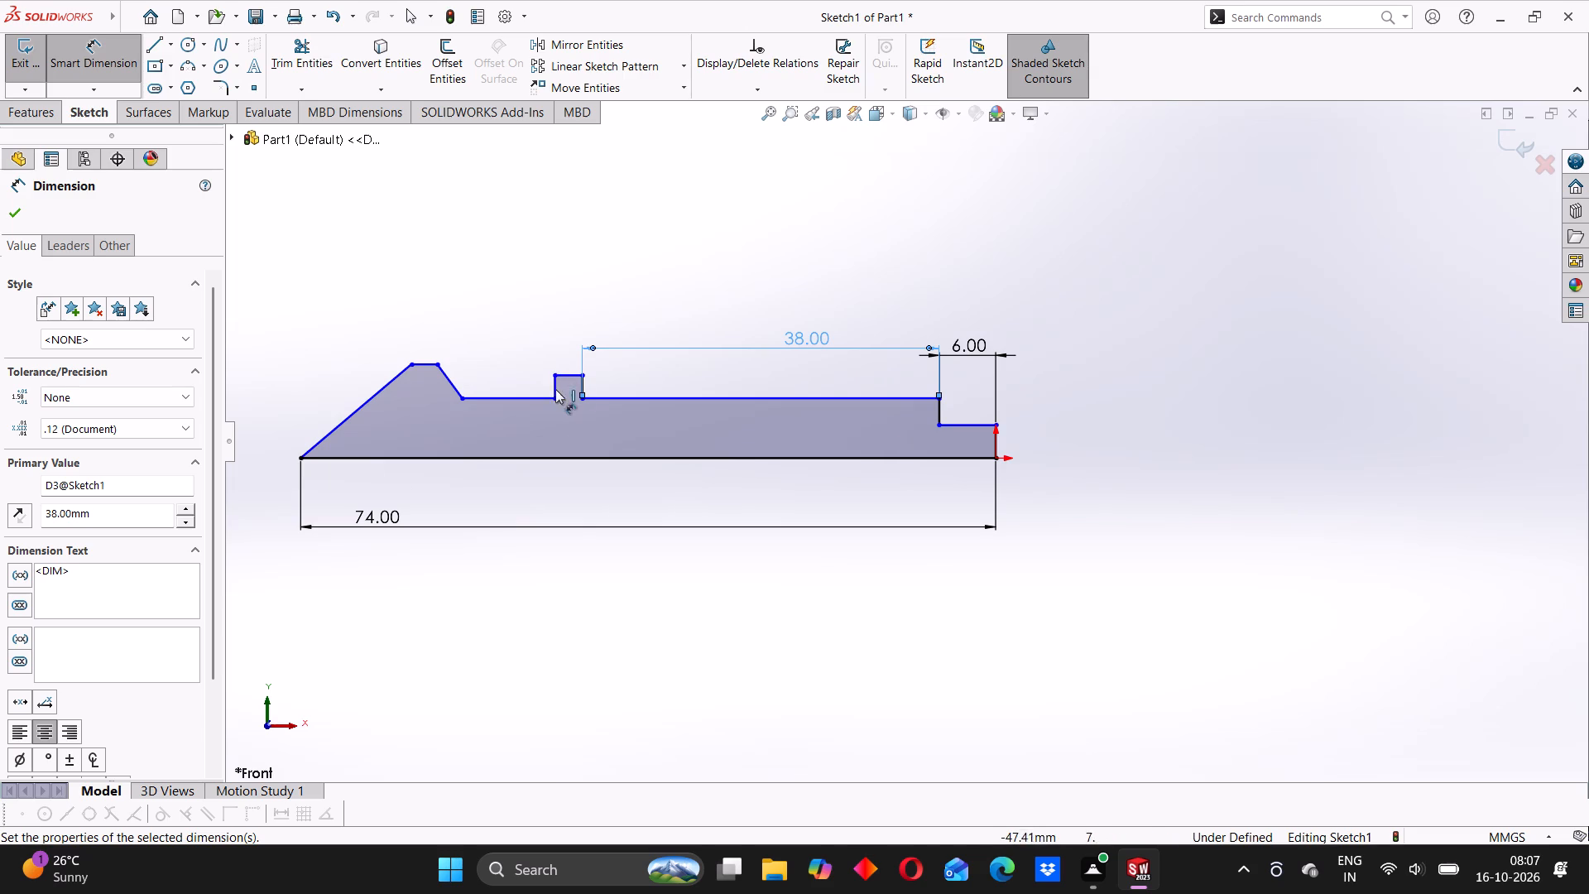
pyautogui.click(569, 378)
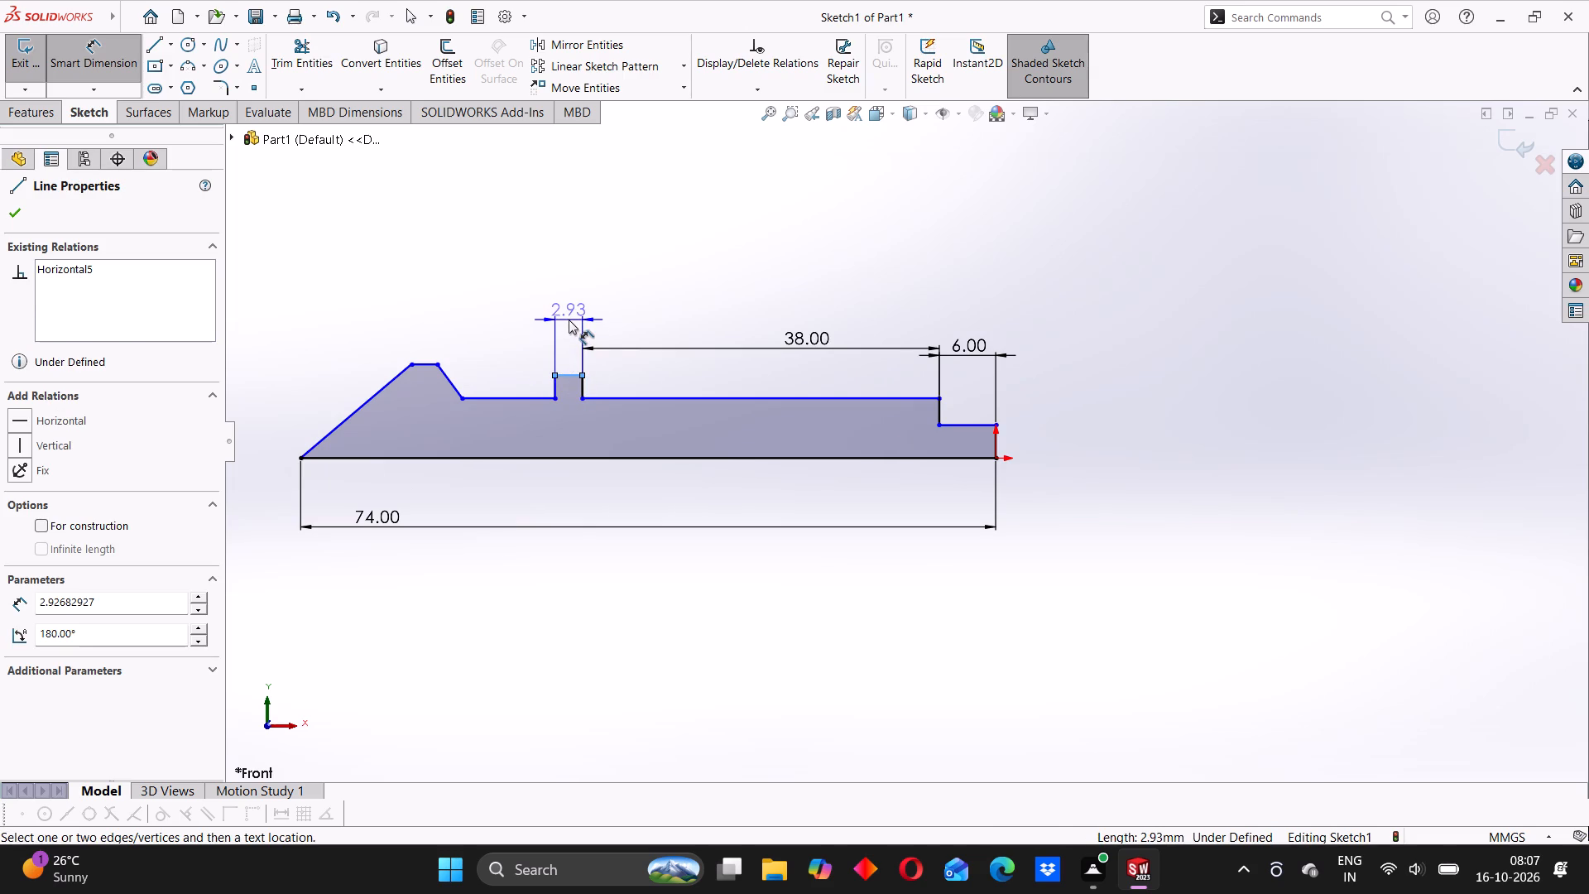
pyautogui.click(569, 320)
pyautogui.write('56-44')
pyautogui.press('Return')
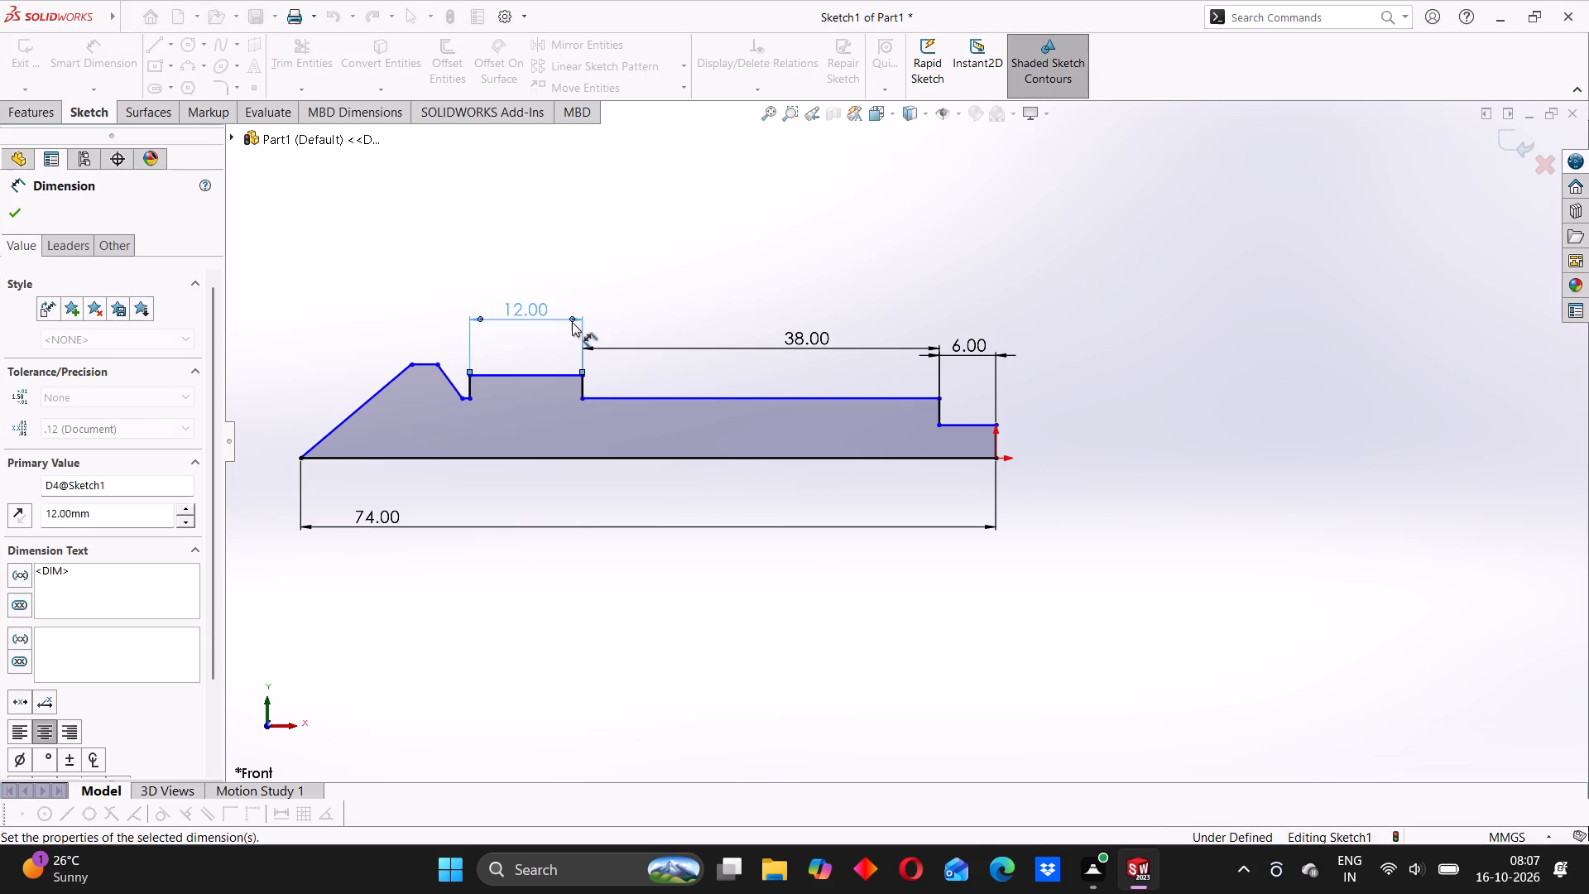
pyautogui.click(431, 232)
# Move the pointed end's two top corners toward negative X, and the groove's lower corner to about X -60.9, Y 6.3 mm.
pyautogui.scroll(-6, 448, 374)
pyautogui.scroll(3, 447, 373)
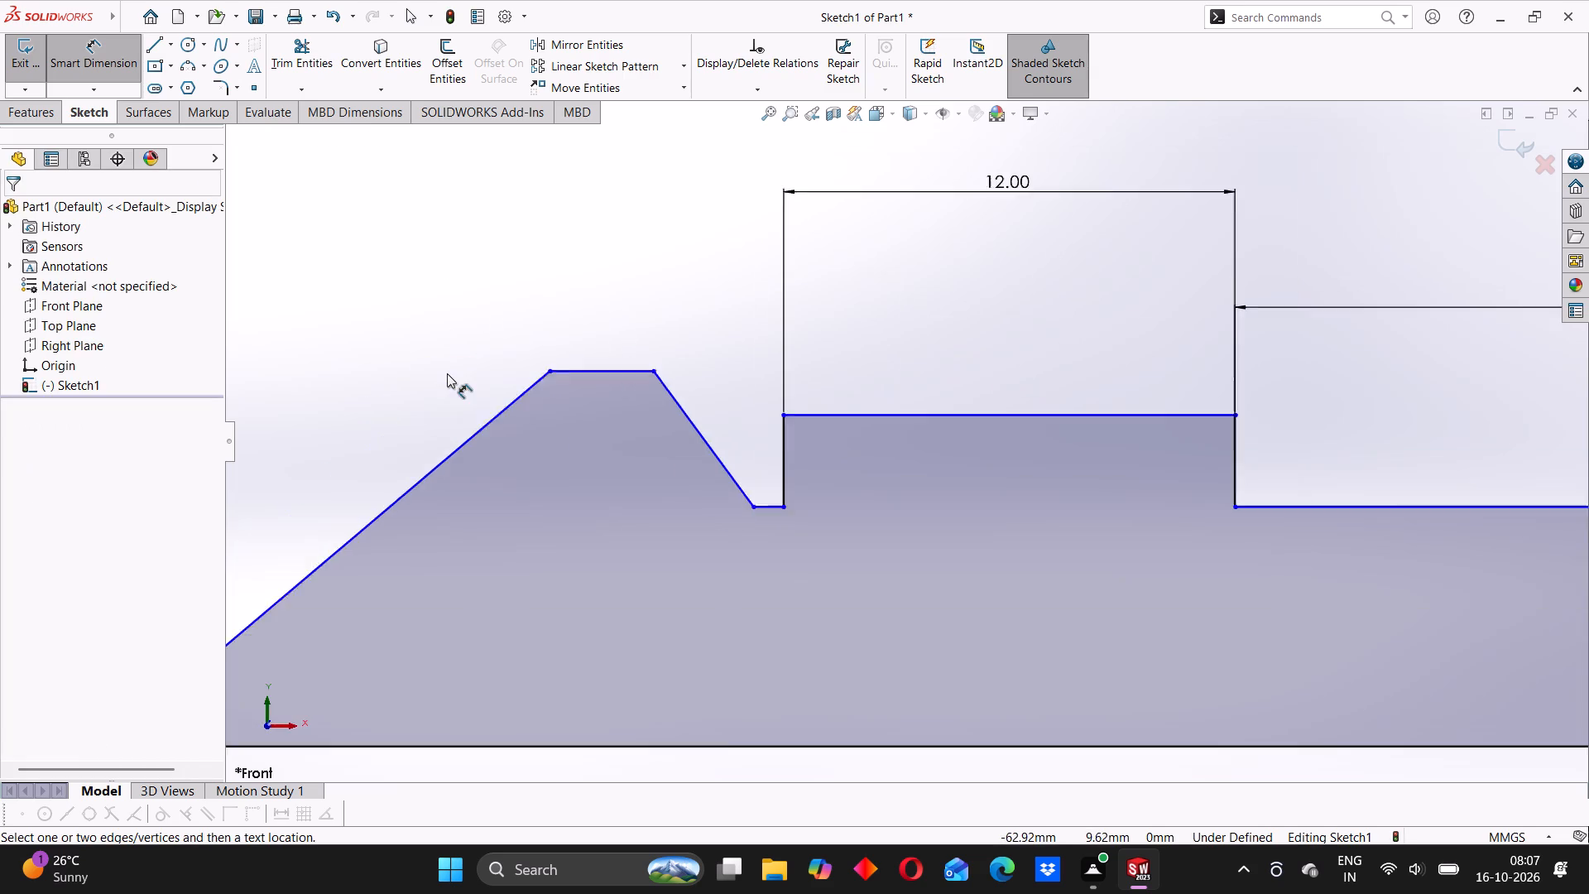
pyautogui.scroll(2, 447, 373)
pyautogui.click(105, 65)
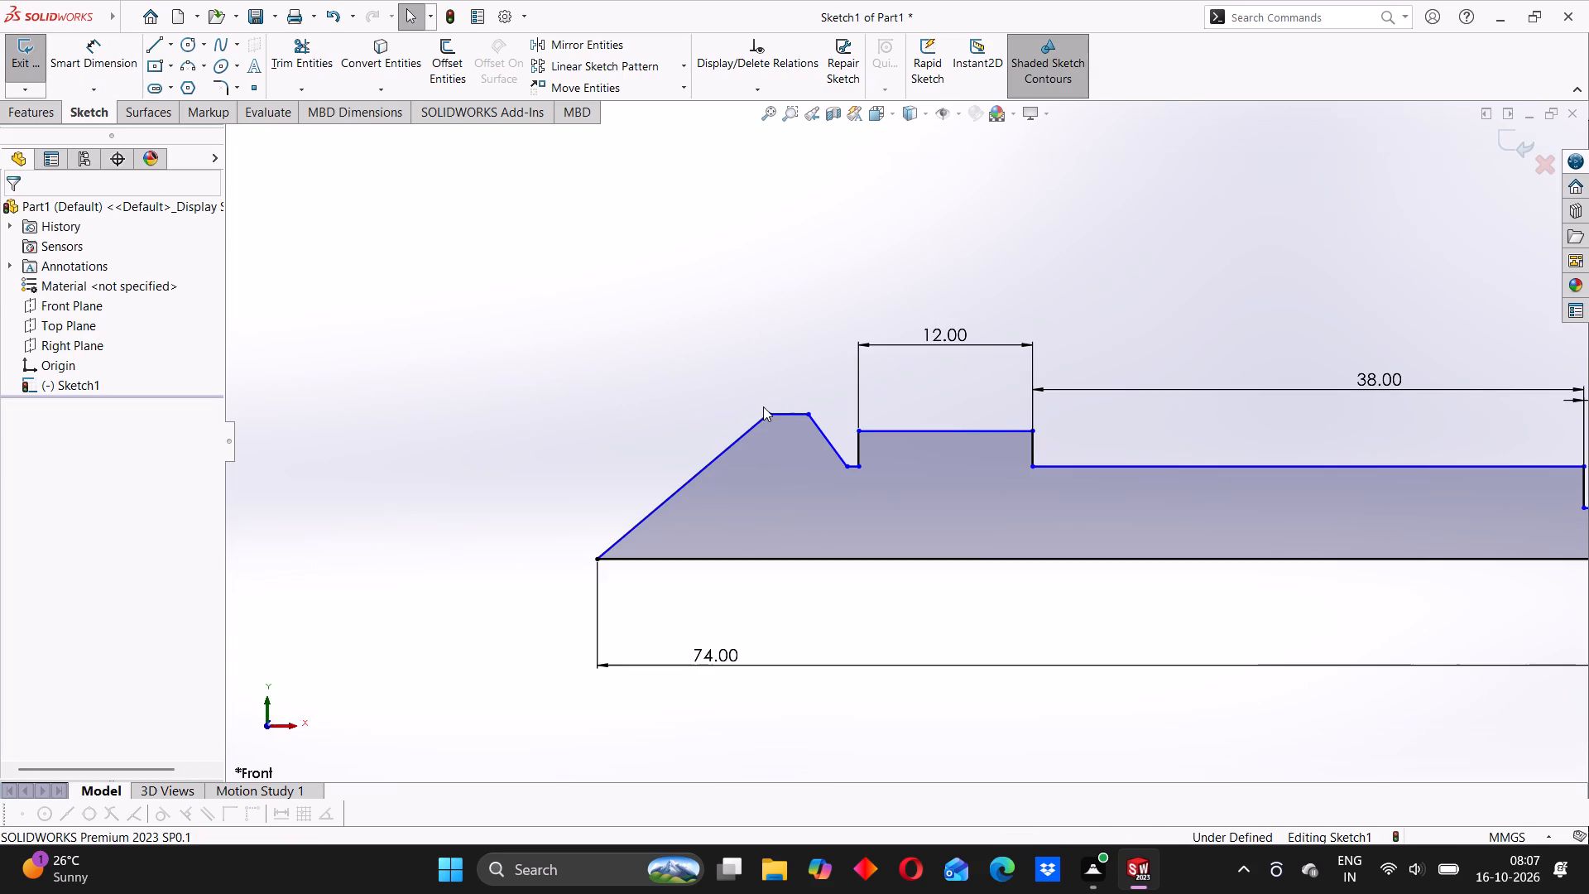
pyautogui.moveTo(768, 412); pyautogui.dragTo(697, 422)
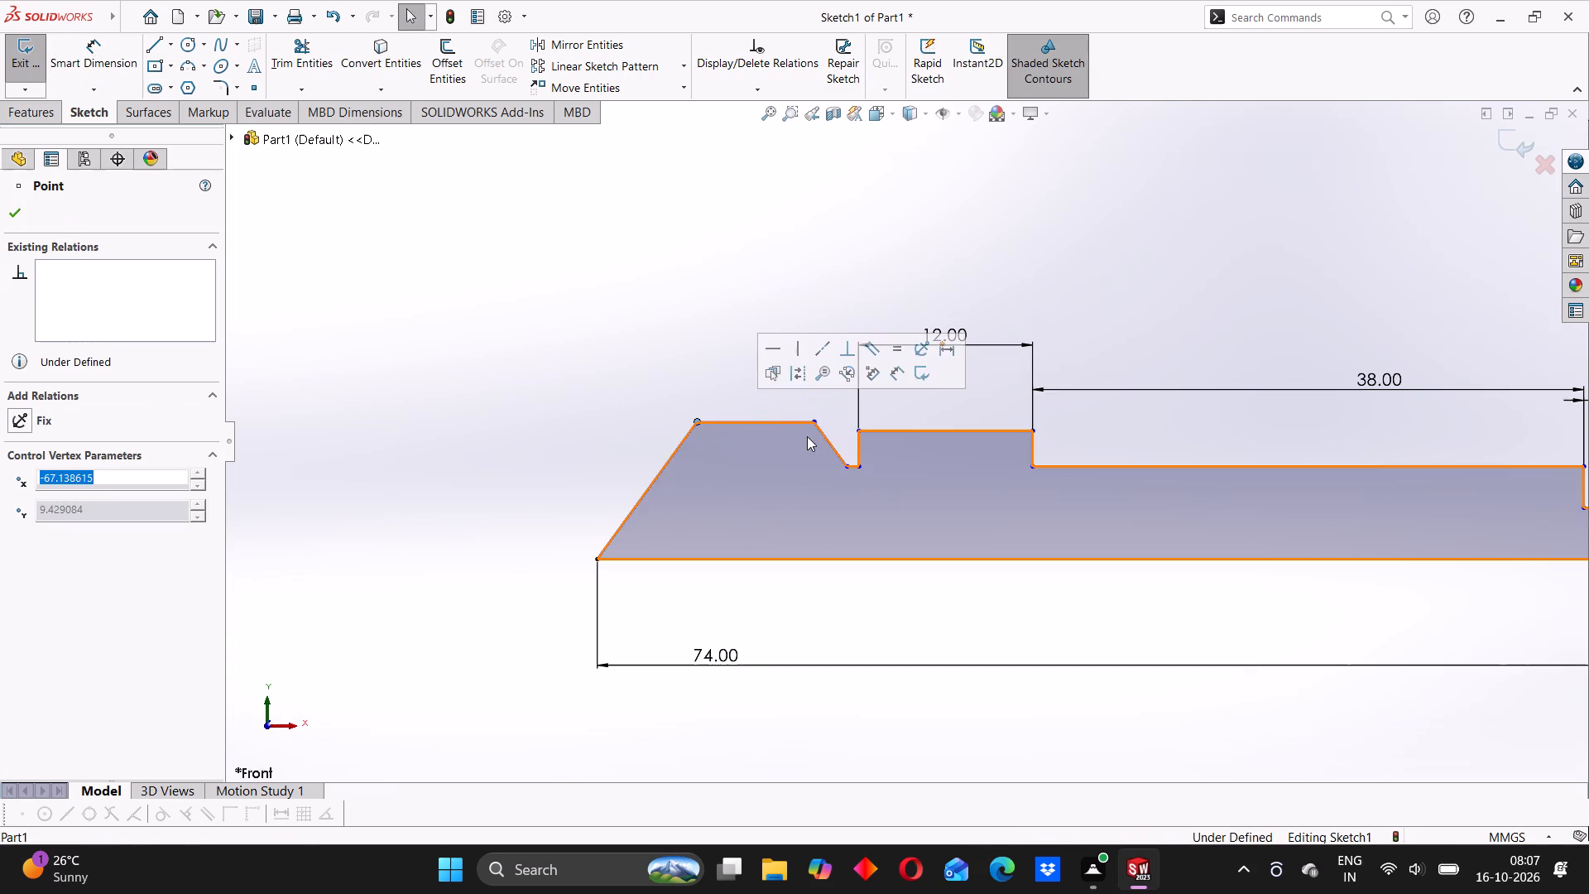
pyautogui.moveTo(814, 423); pyautogui.dragTo(768, 424)
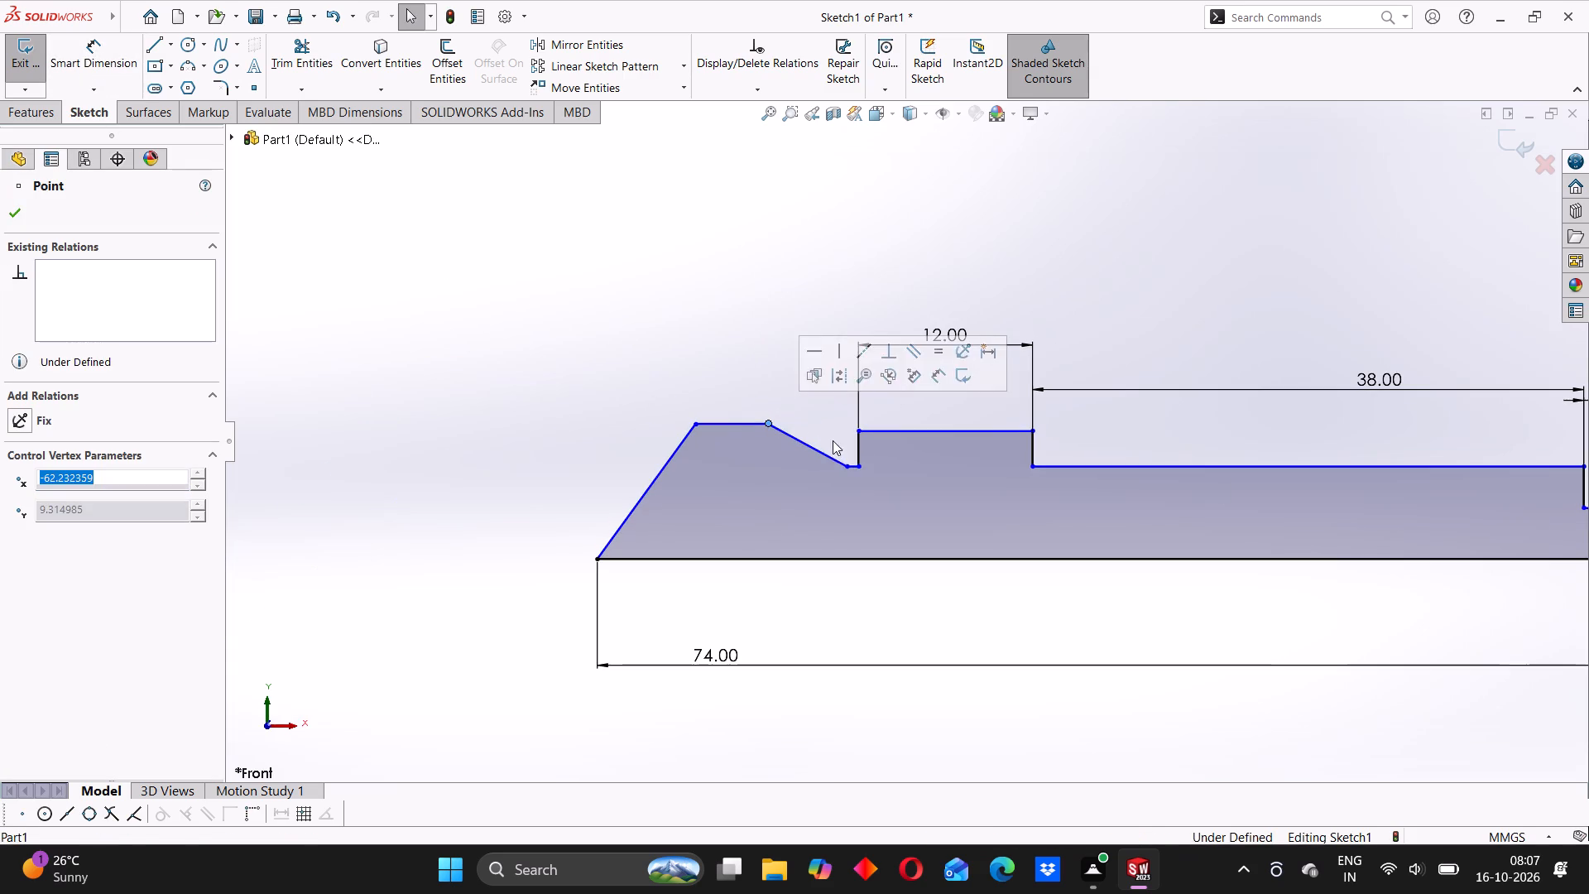
pyautogui.moveTo(843, 465); pyautogui.dragTo(794, 460)
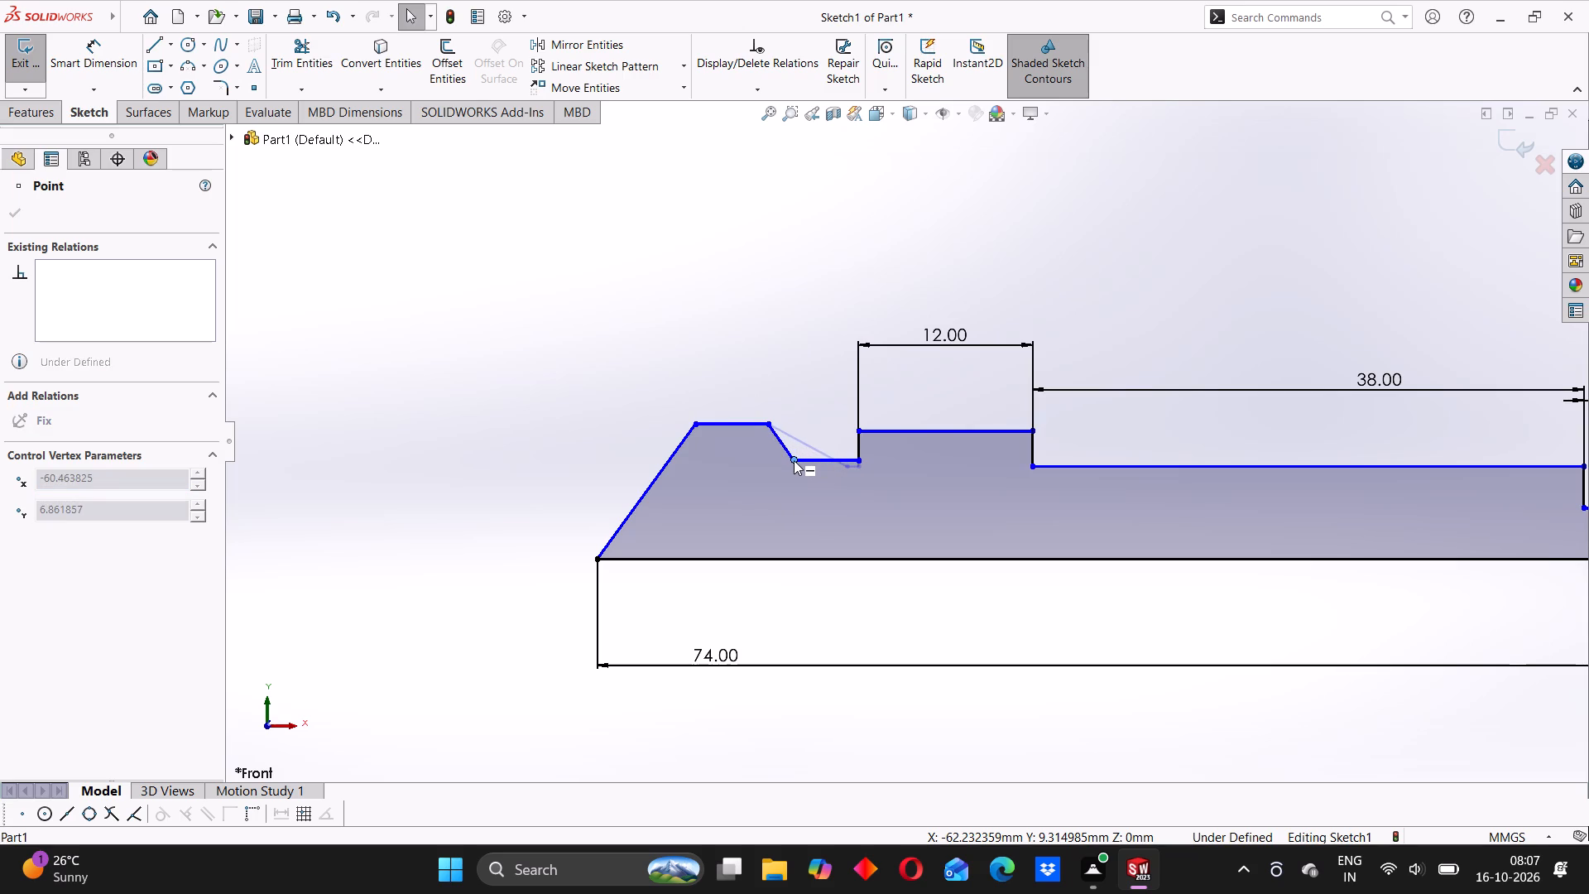
pyautogui.moveTo(794, 460); pyautogui.dragTo(788, 467)
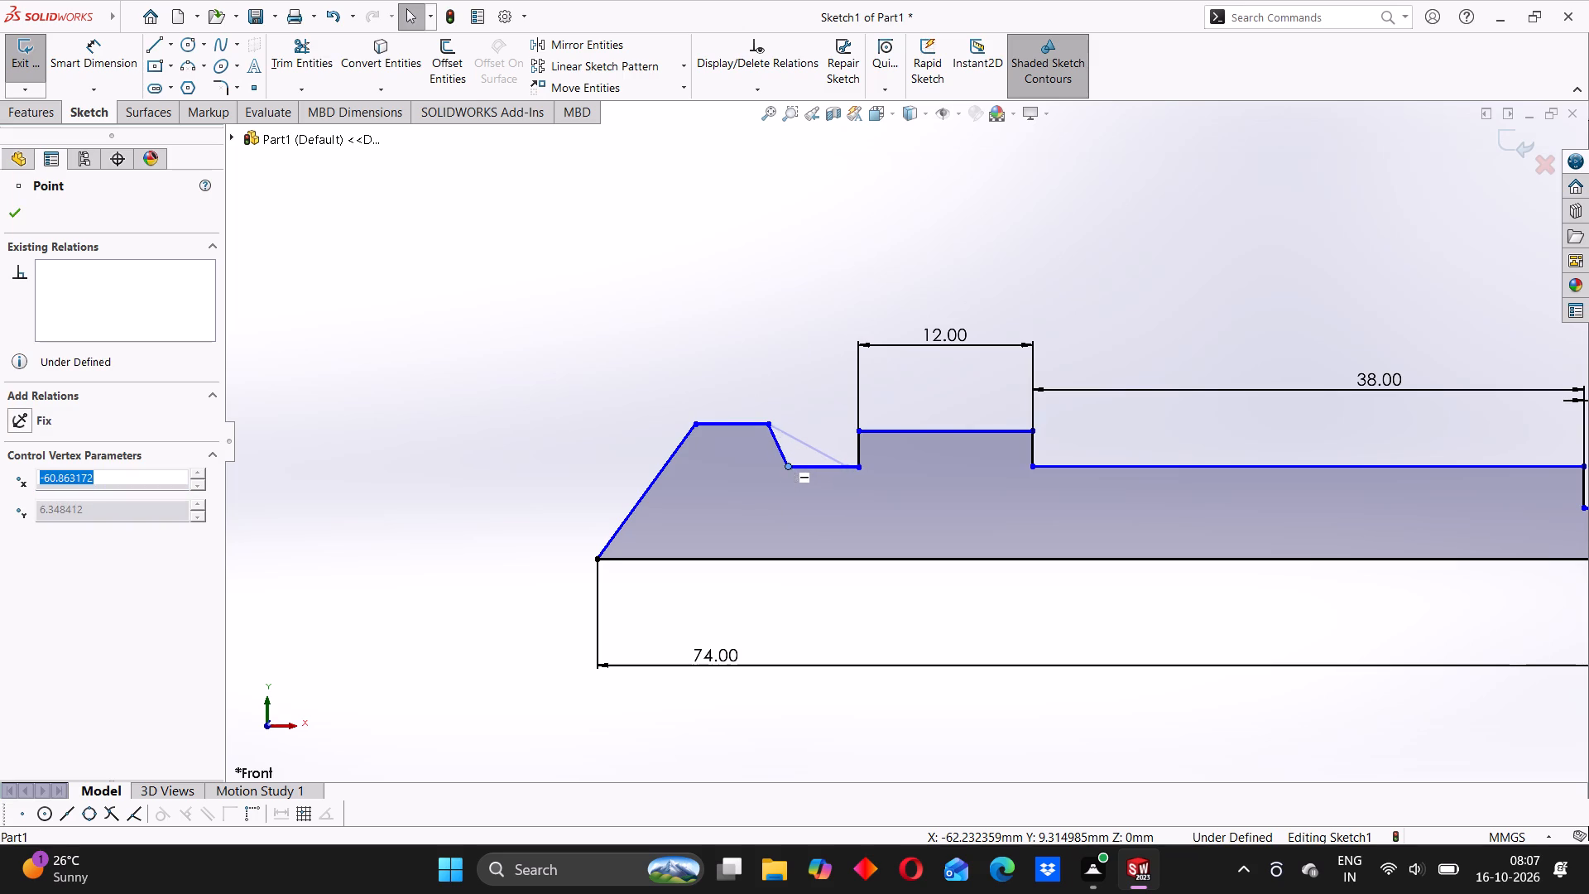
pyautogui.click(551, 346)
# Dimension the horizontal groove line between the raised block and the pointed end as 66-56, giving 10 mm.
pyautogui.click(79, 63)
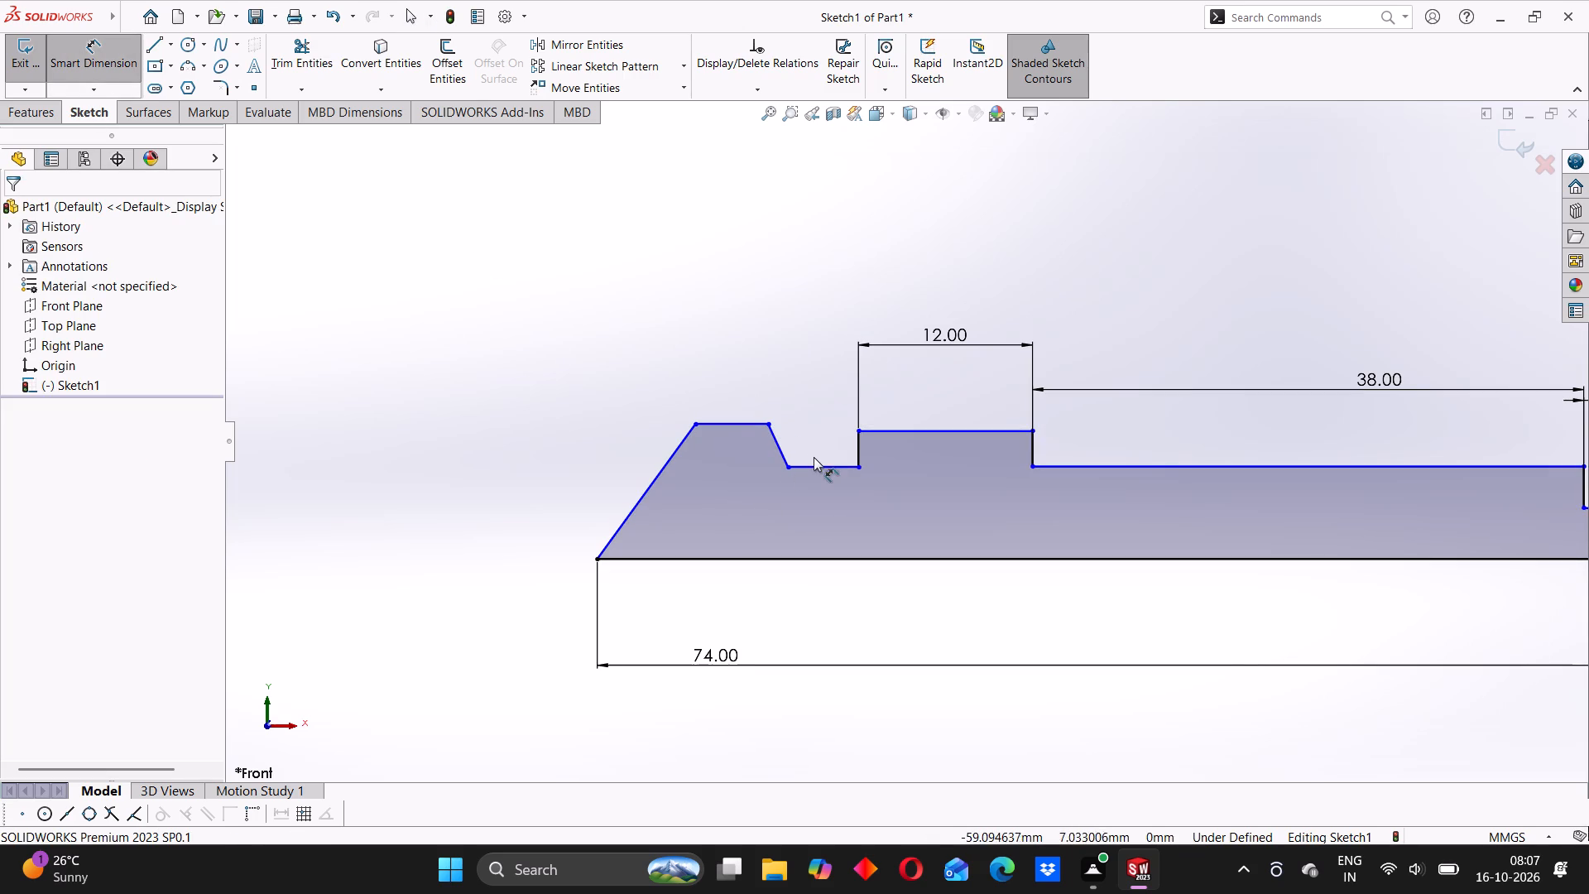
pyautogui.click(814, 466)
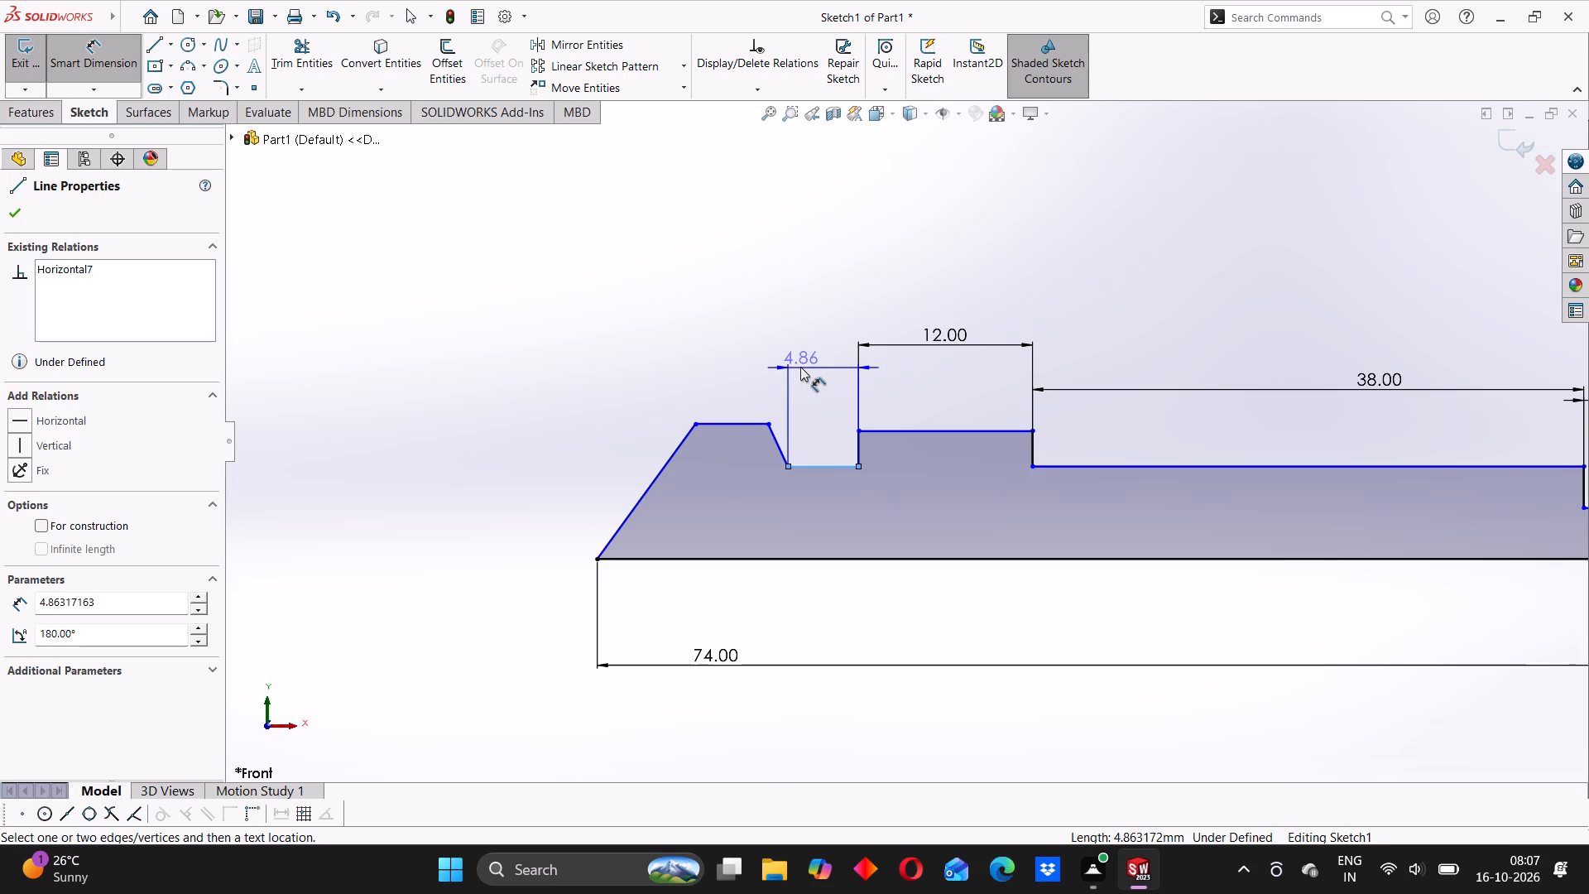
pyautogui.click(800, 367)
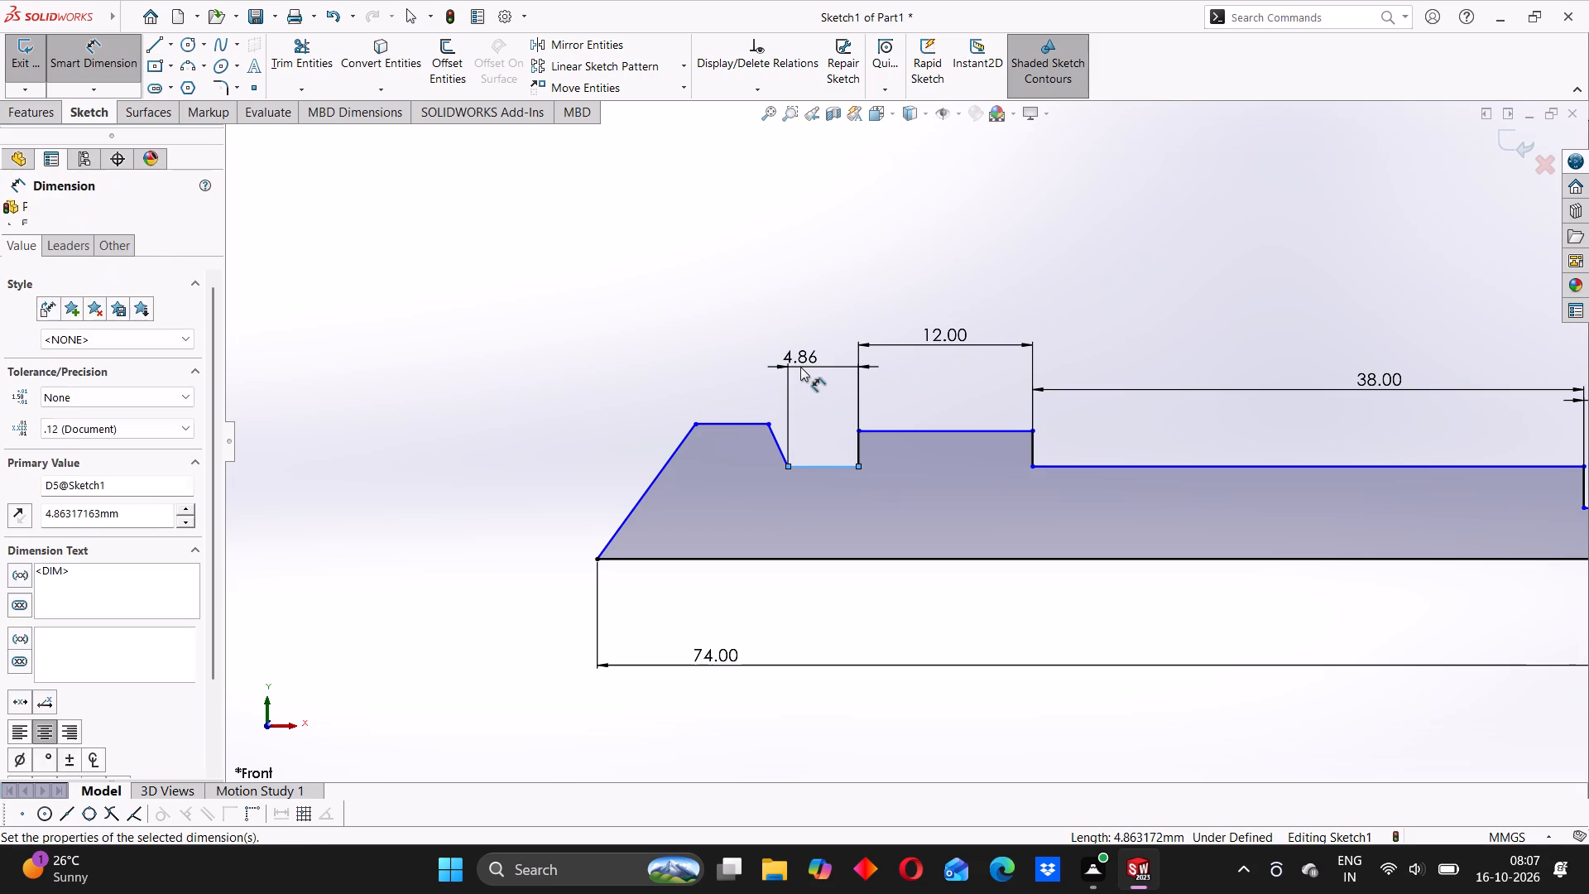
pyautogui.write('66-56')
pyautogui.press('Return')
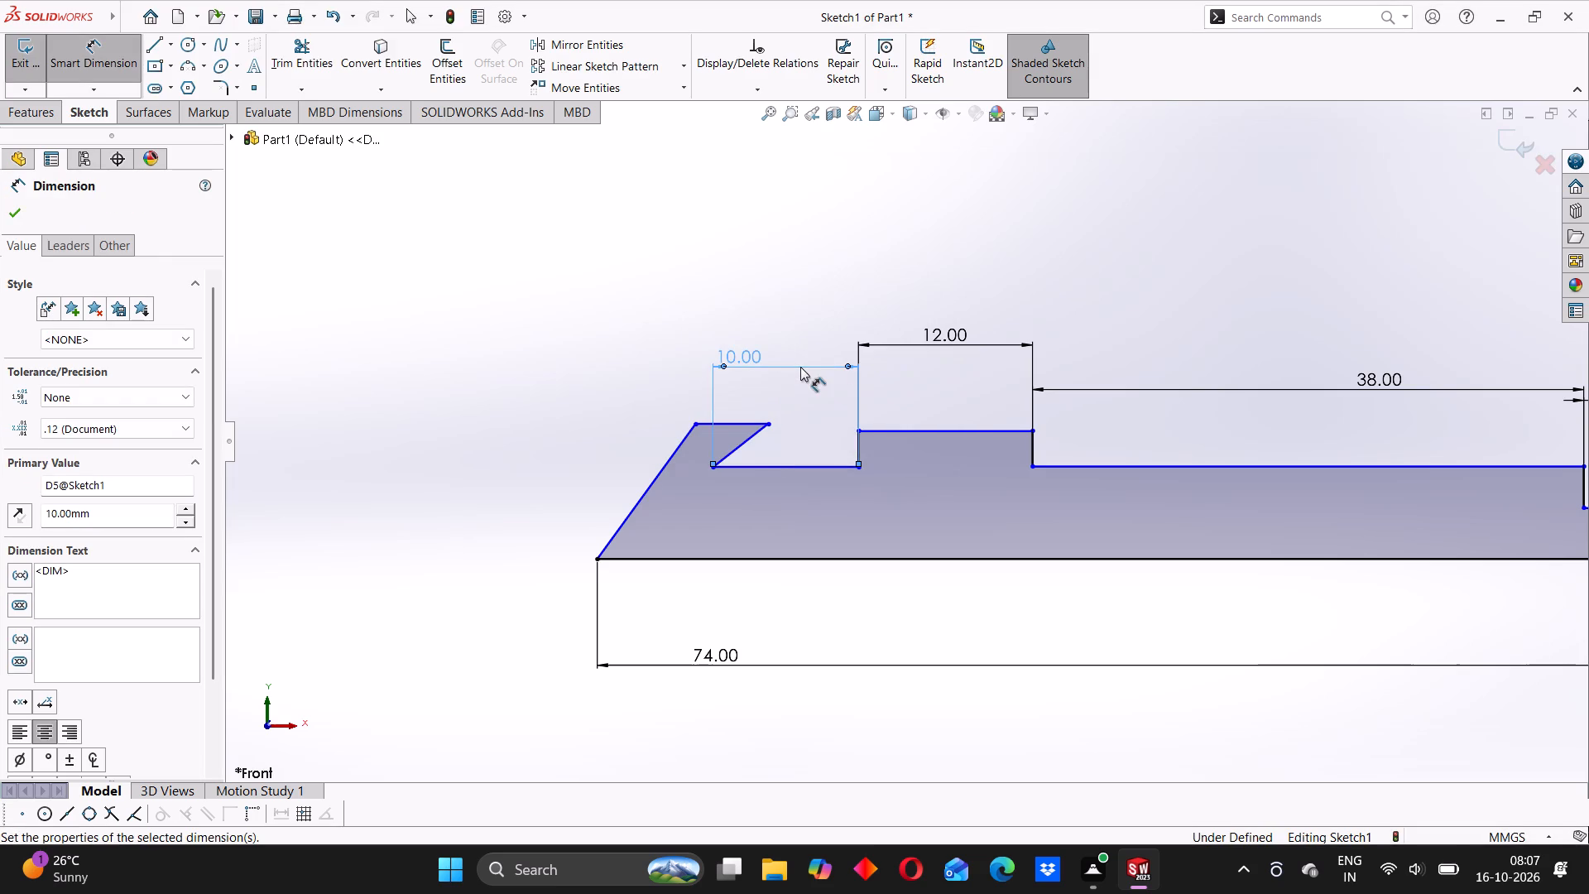
pyautogui.click(613, 388)
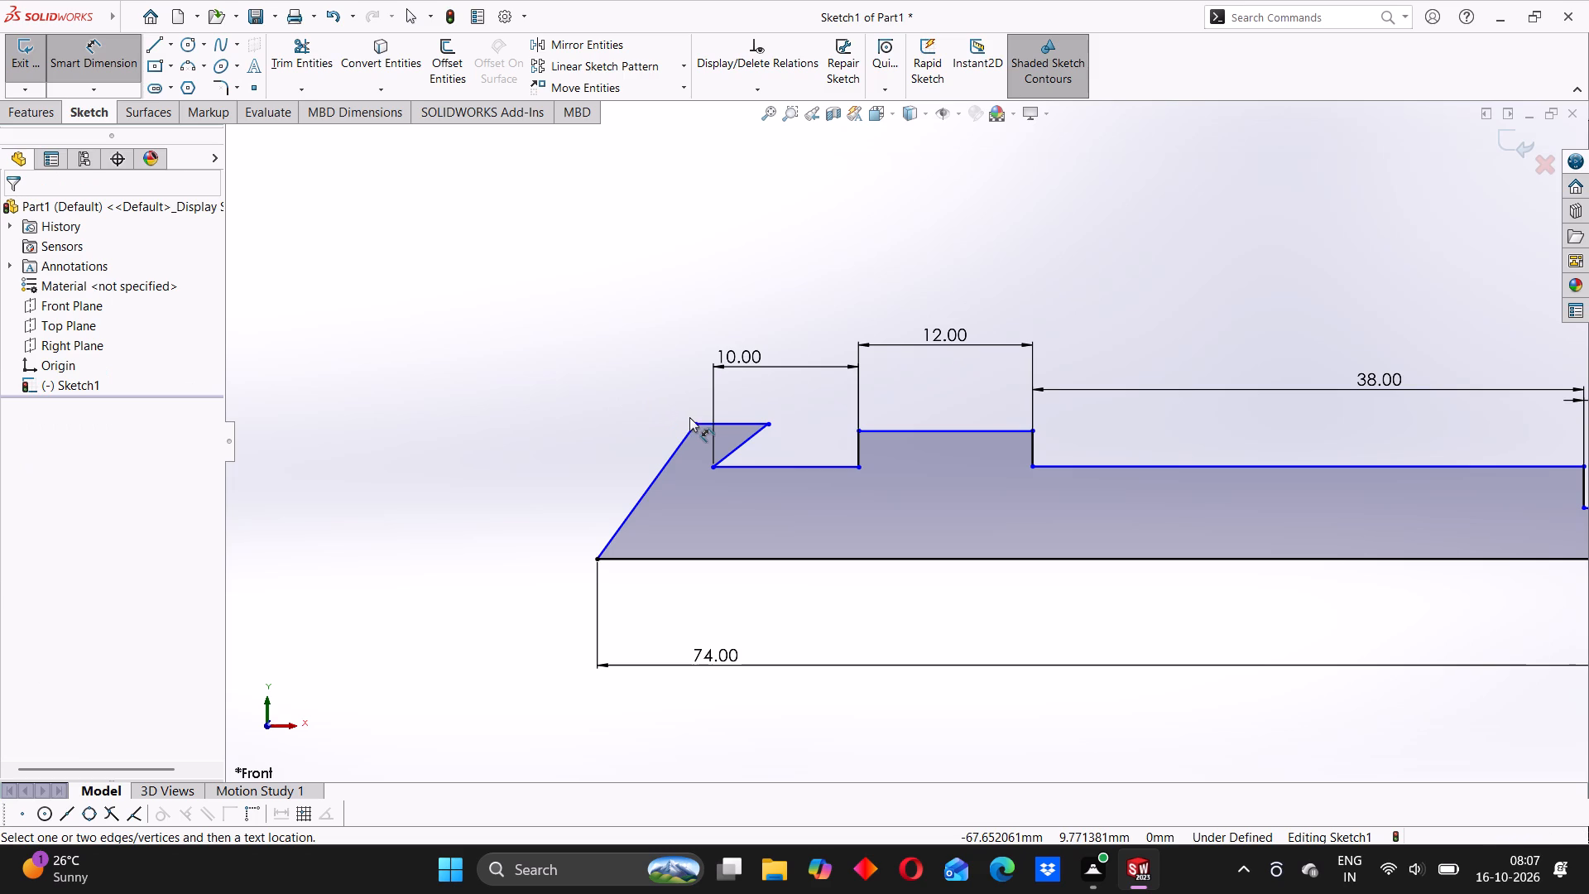
# Reshape the pointed end by moving its upper outer corner to about X -73, Y 2.7 mm, putting its short top line below the groove line.
pyautogui.moveTo(697, 423); pyautogui.dragTo(602, 443)
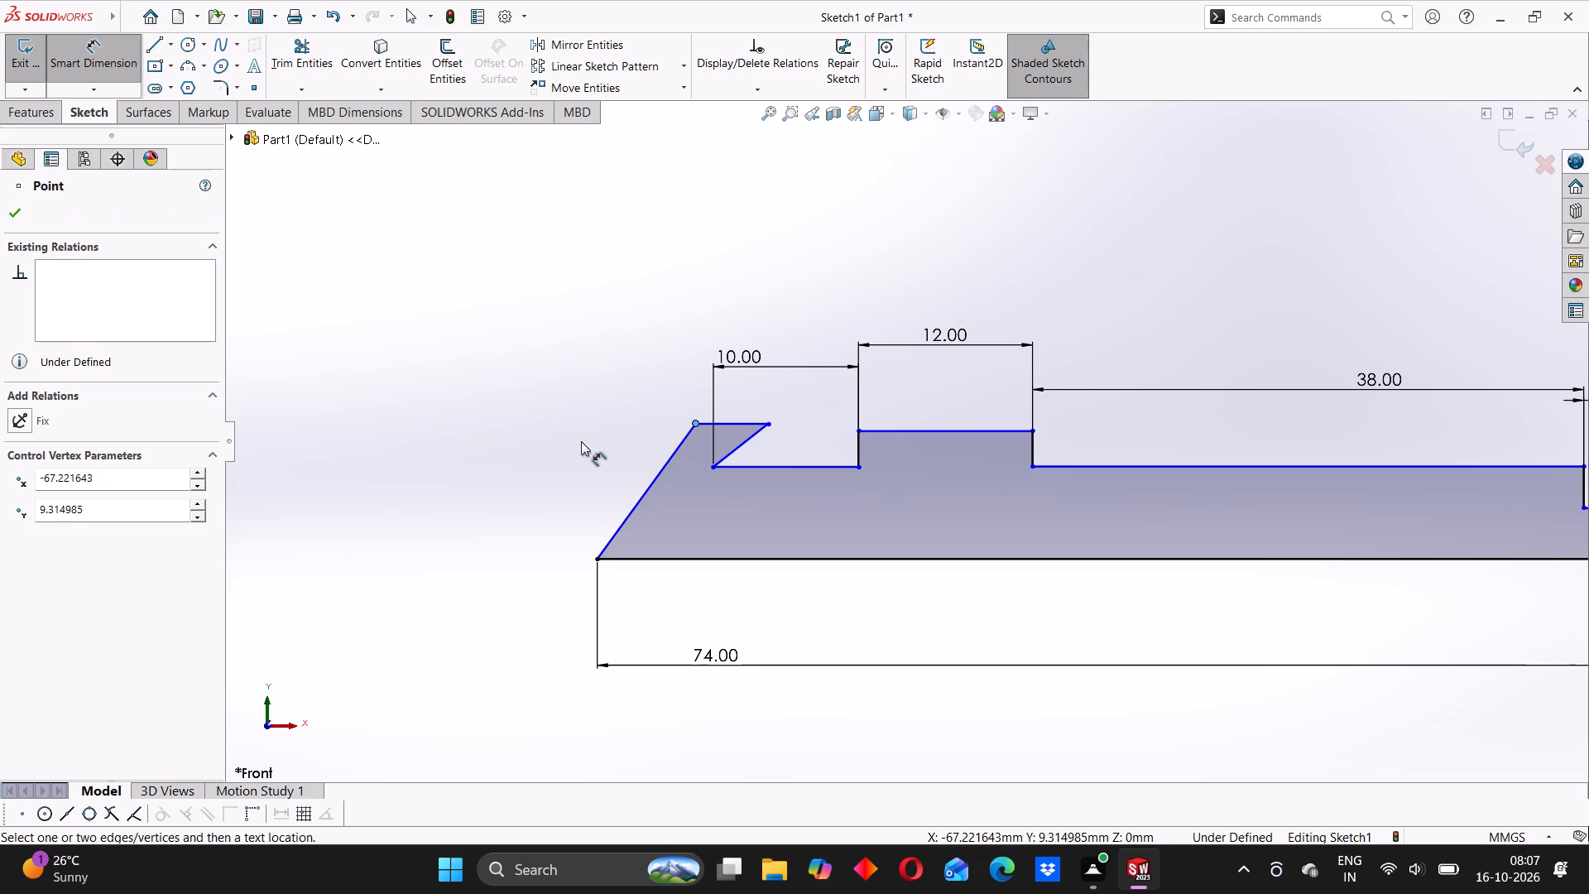
pyautogui.click(102, 41)
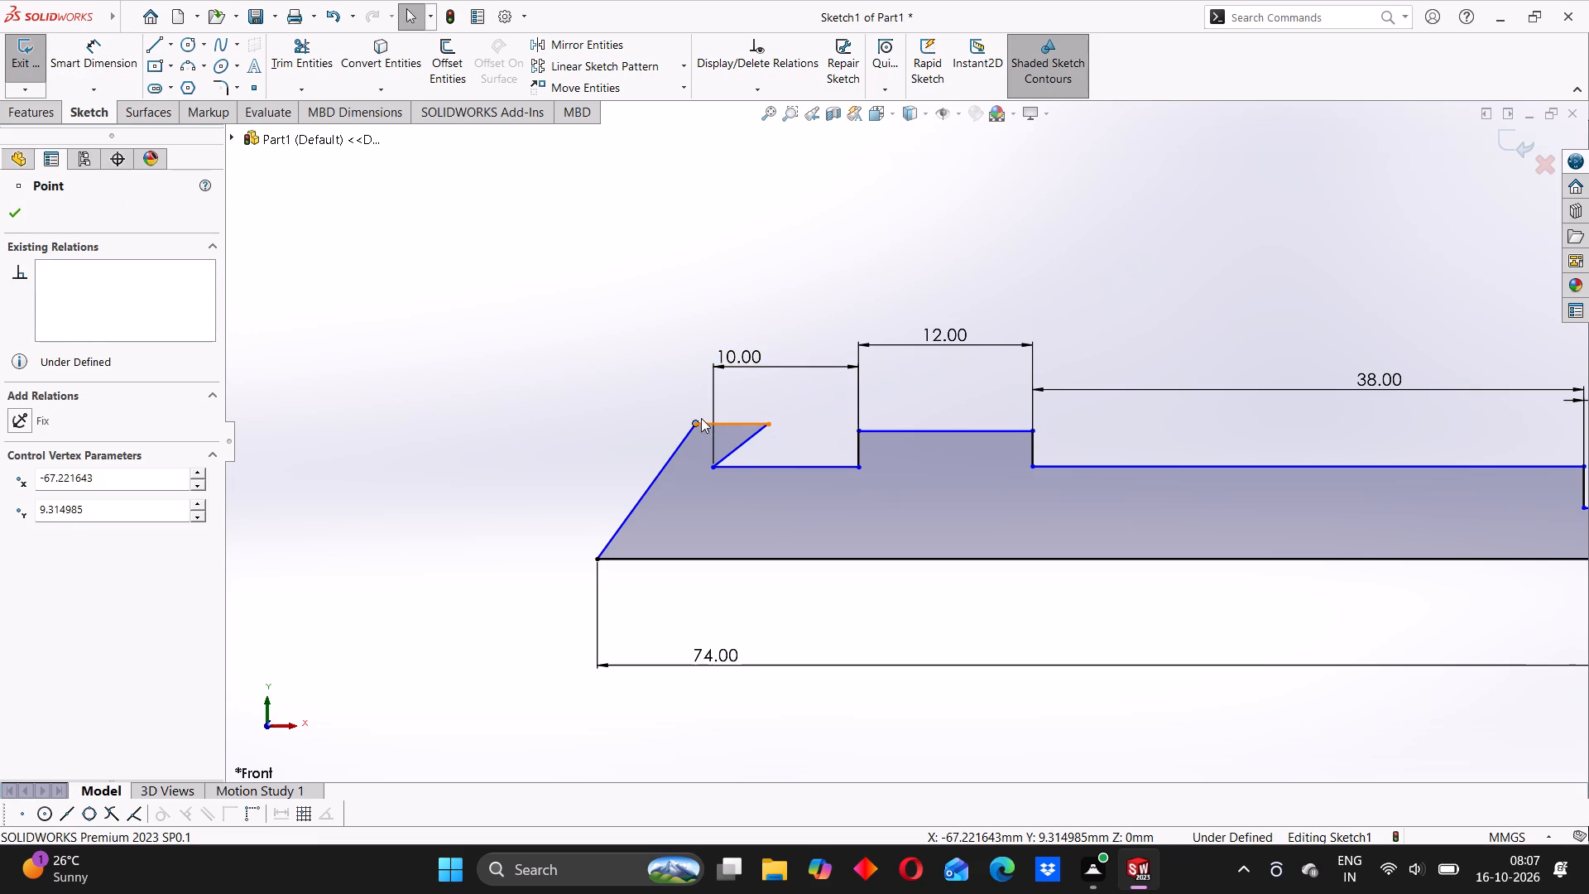
pyautogui.moveTo(698, 418); pyautogui.dragTo(662, 435)
pyautogui.click(586, 430)
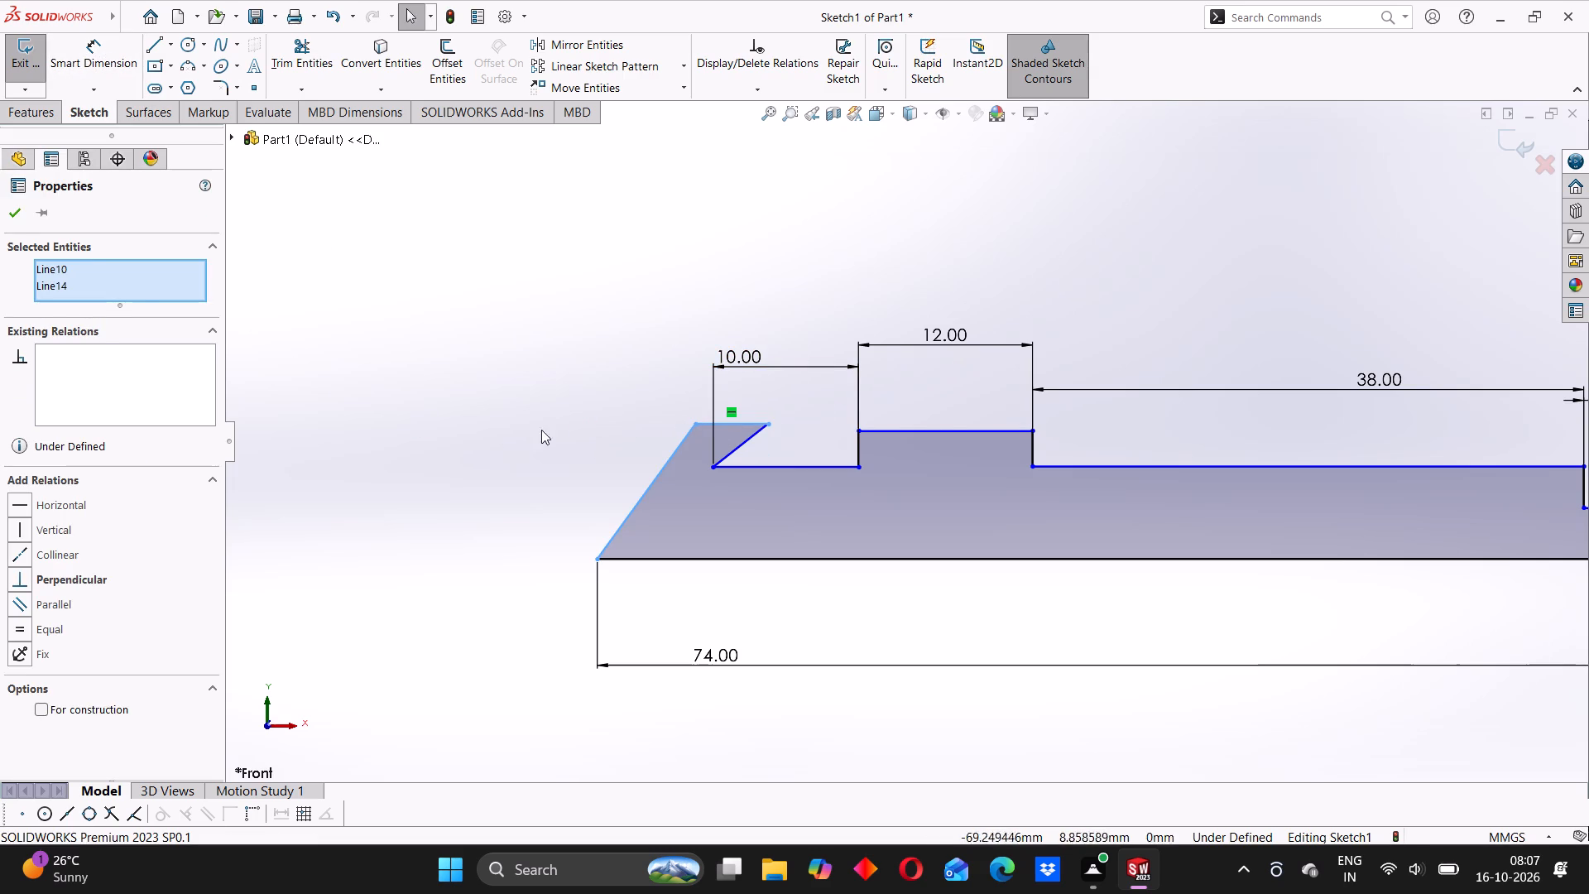
pyautogui.click(486, 430)
pyautogui.moveTo(696, 425); pyautogui.dragTo(552, 507)
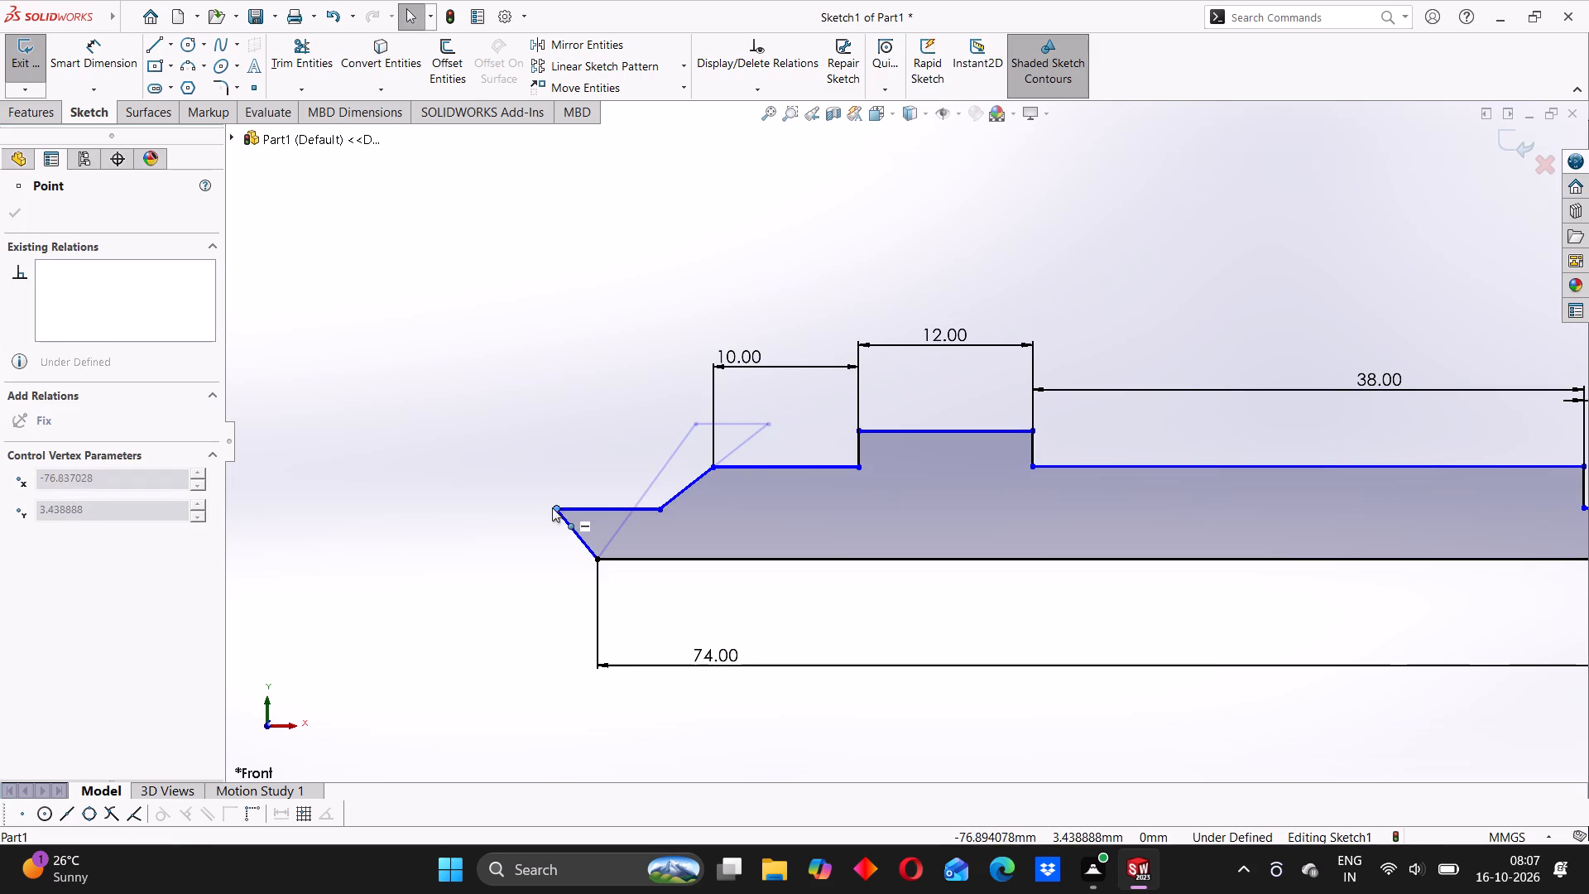
pyautogui.moveTo(552, 507); pyautogui.dragTo(553, 502)
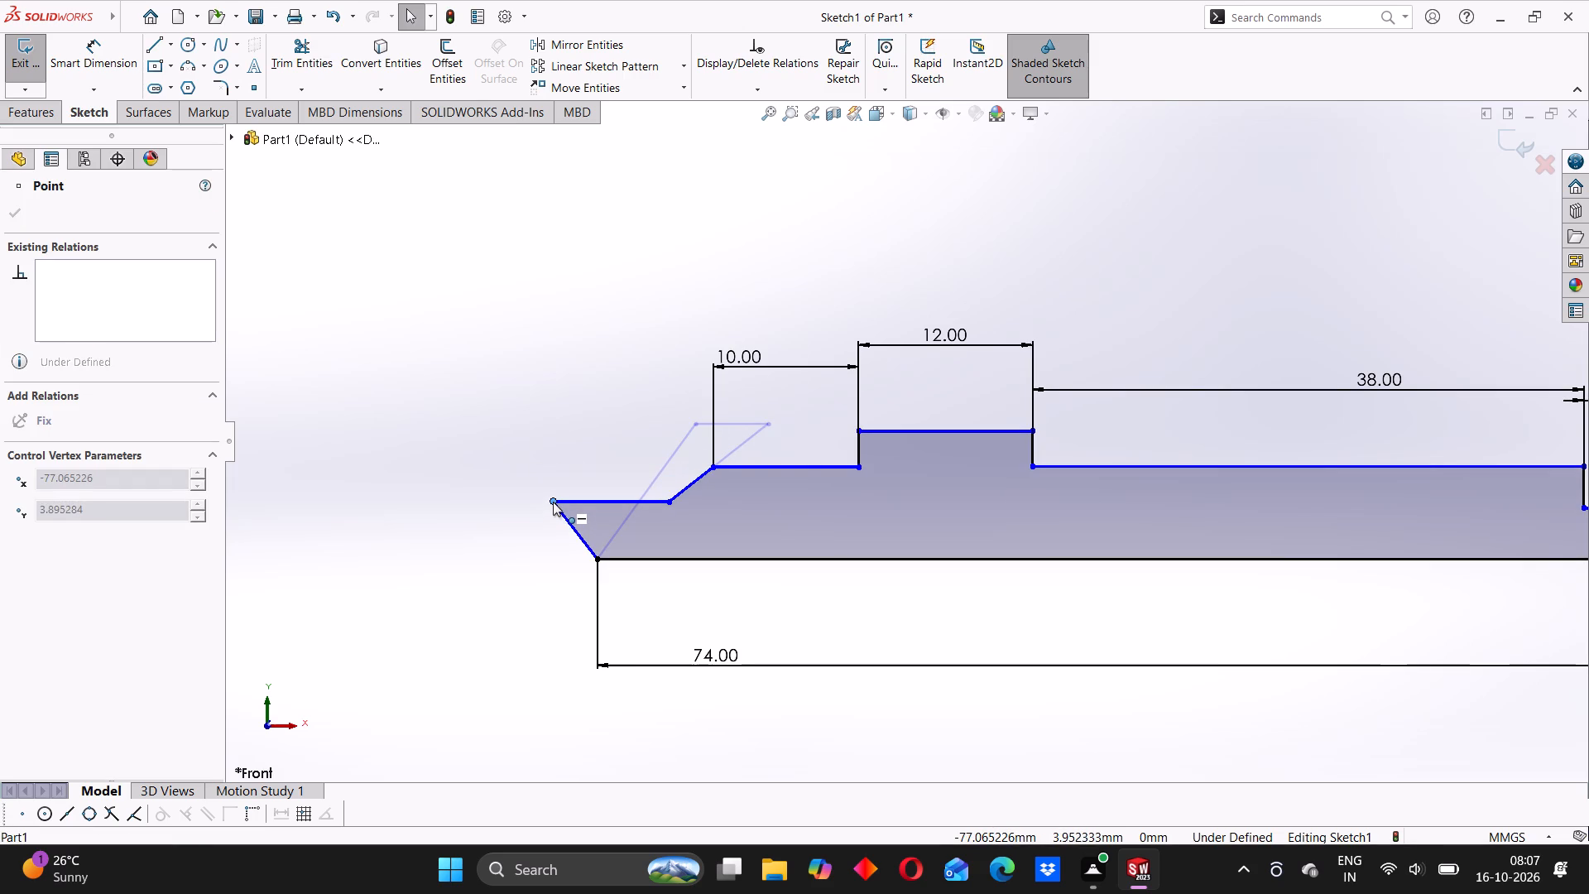
pyautogui.moveTo(553, 502); pyautogui.dragTo(562, 480)
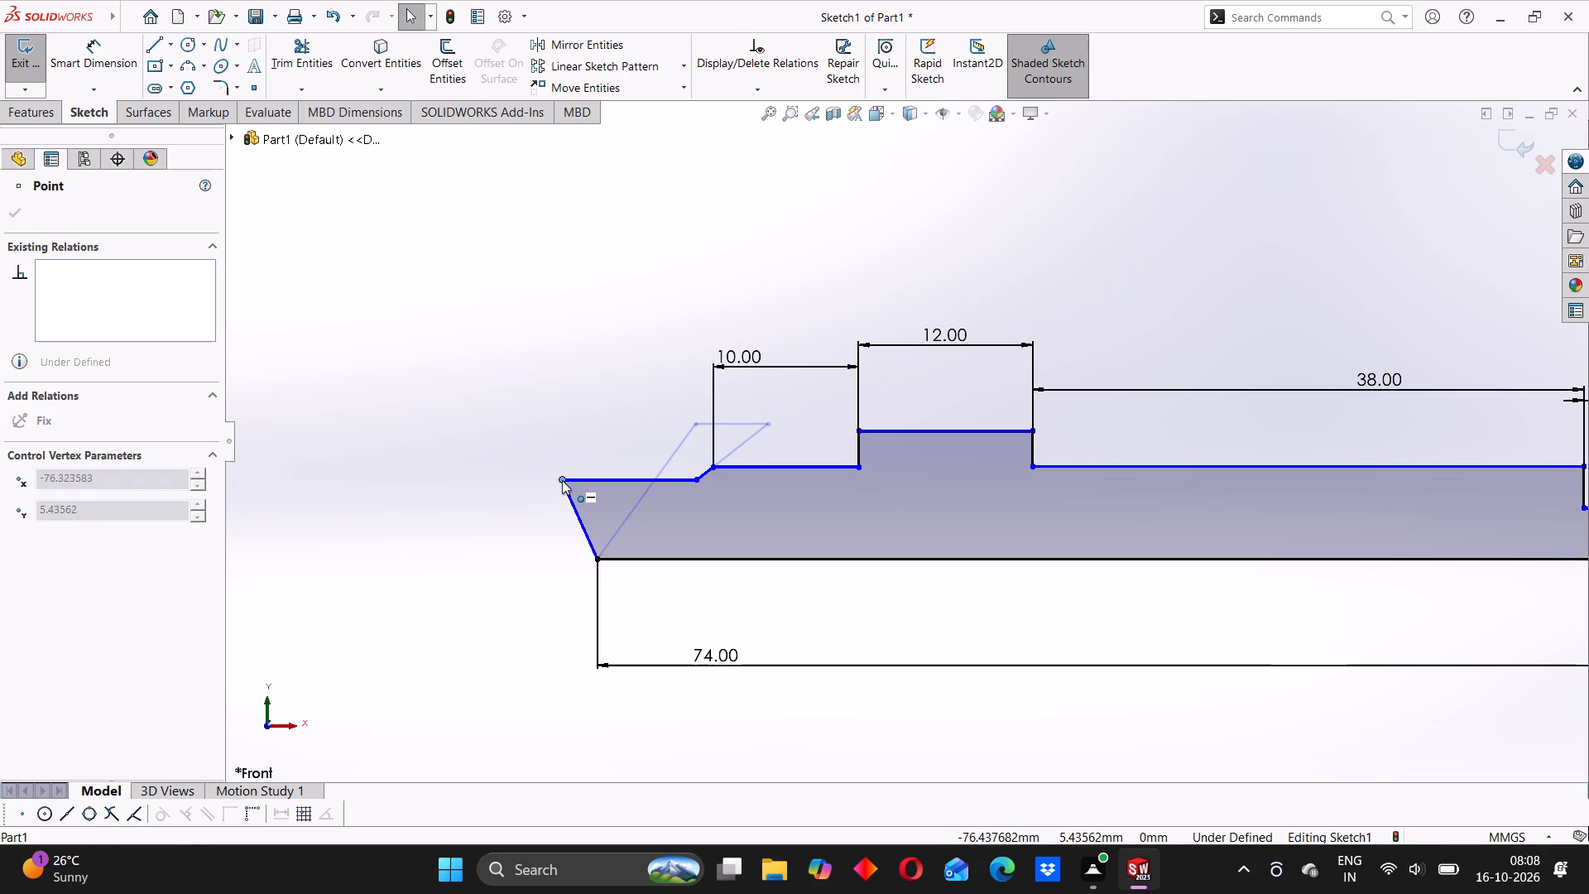
pyautogui.moveTo(562, 480); pyautogui.dragTo(613, 512)
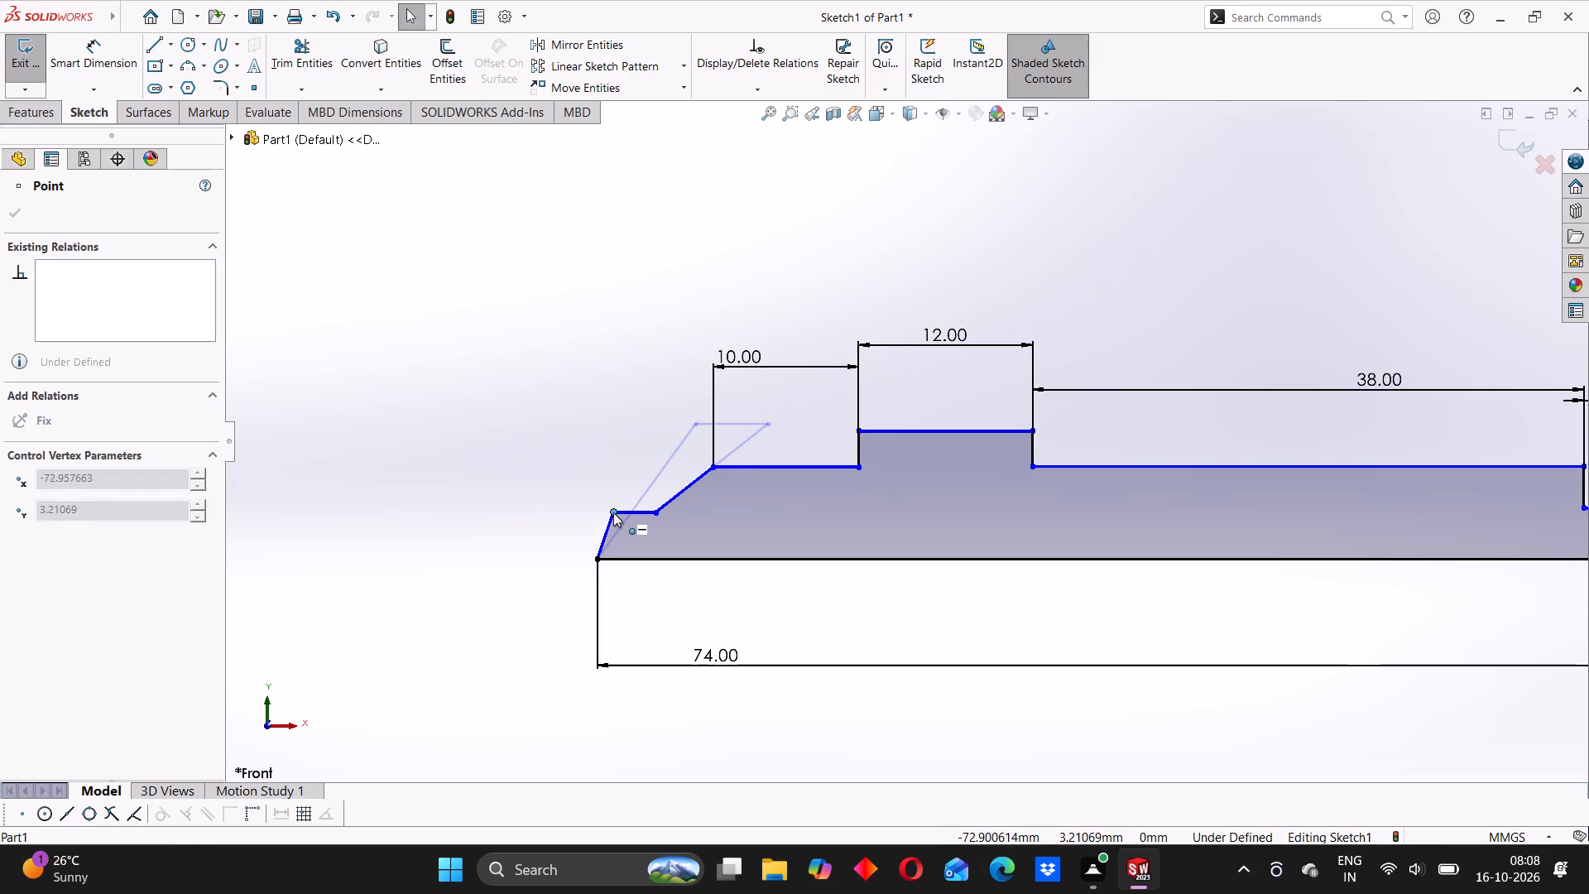
pyautogui.moveTo(613, 512); pyautogui.dragTo(612, 520)
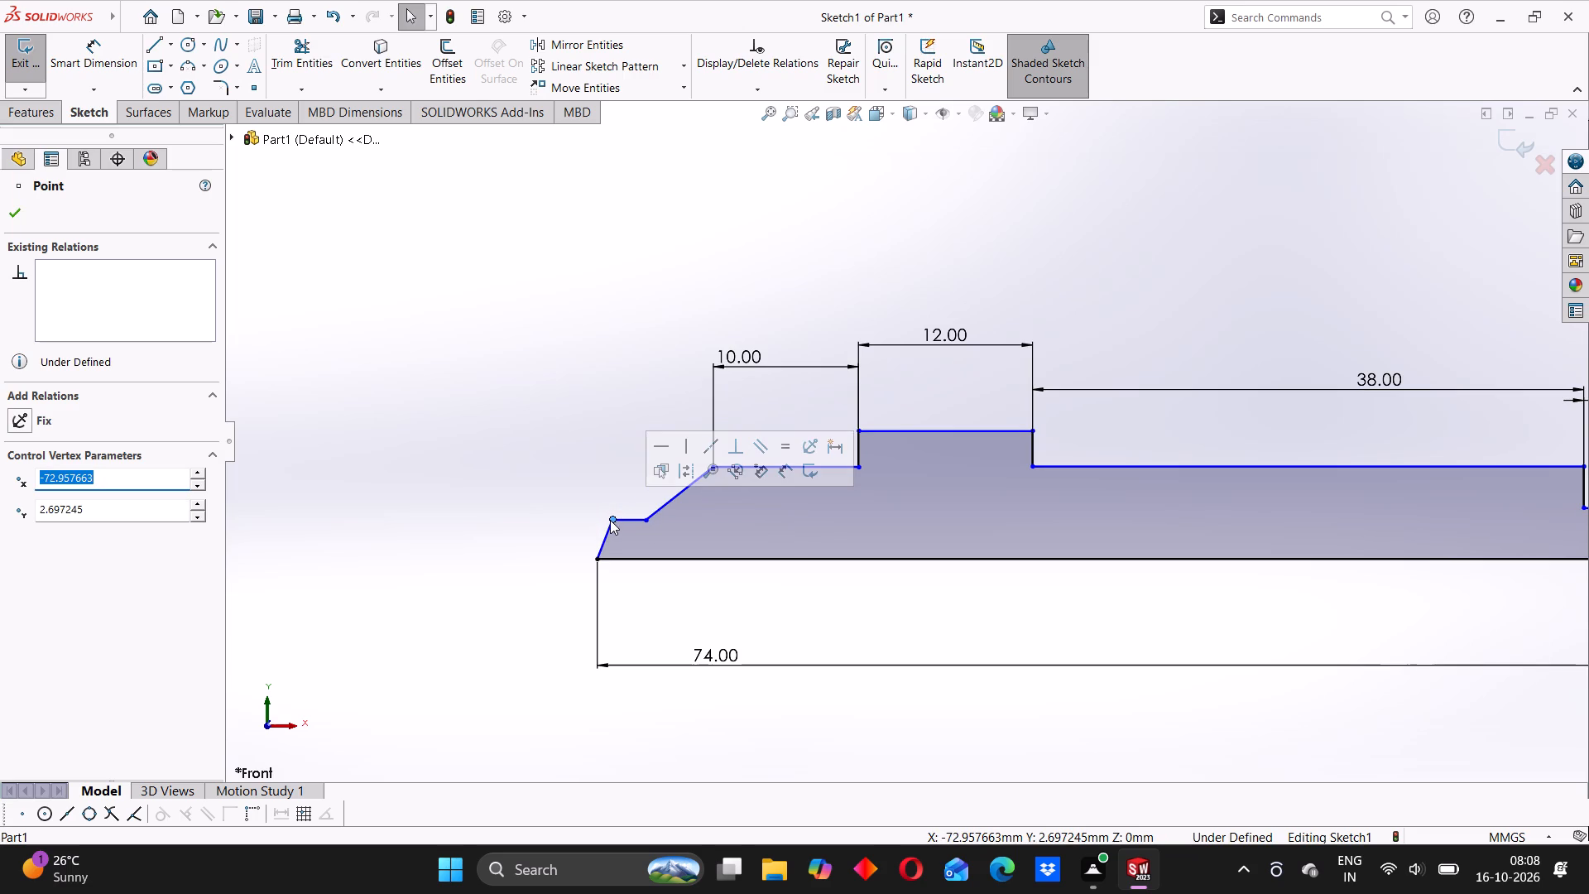
# Dimension the horizontal distance between the two ends of the sloped line beside the 10 mm groove as 2 mm.
pyautogui.click(113, 55)
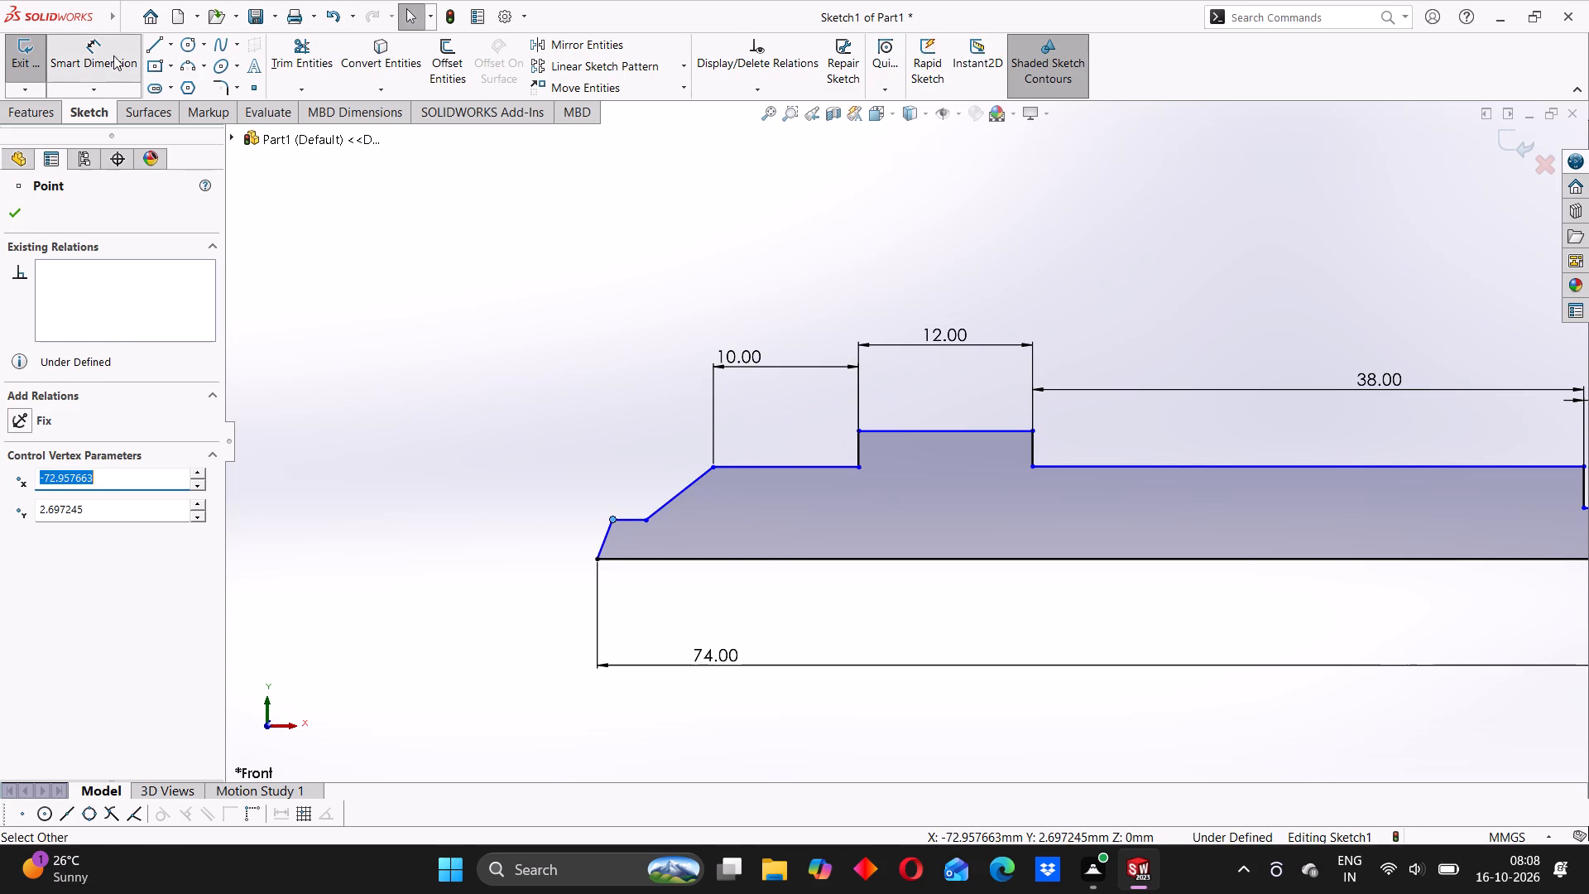
pyautogui.click(649, 519)
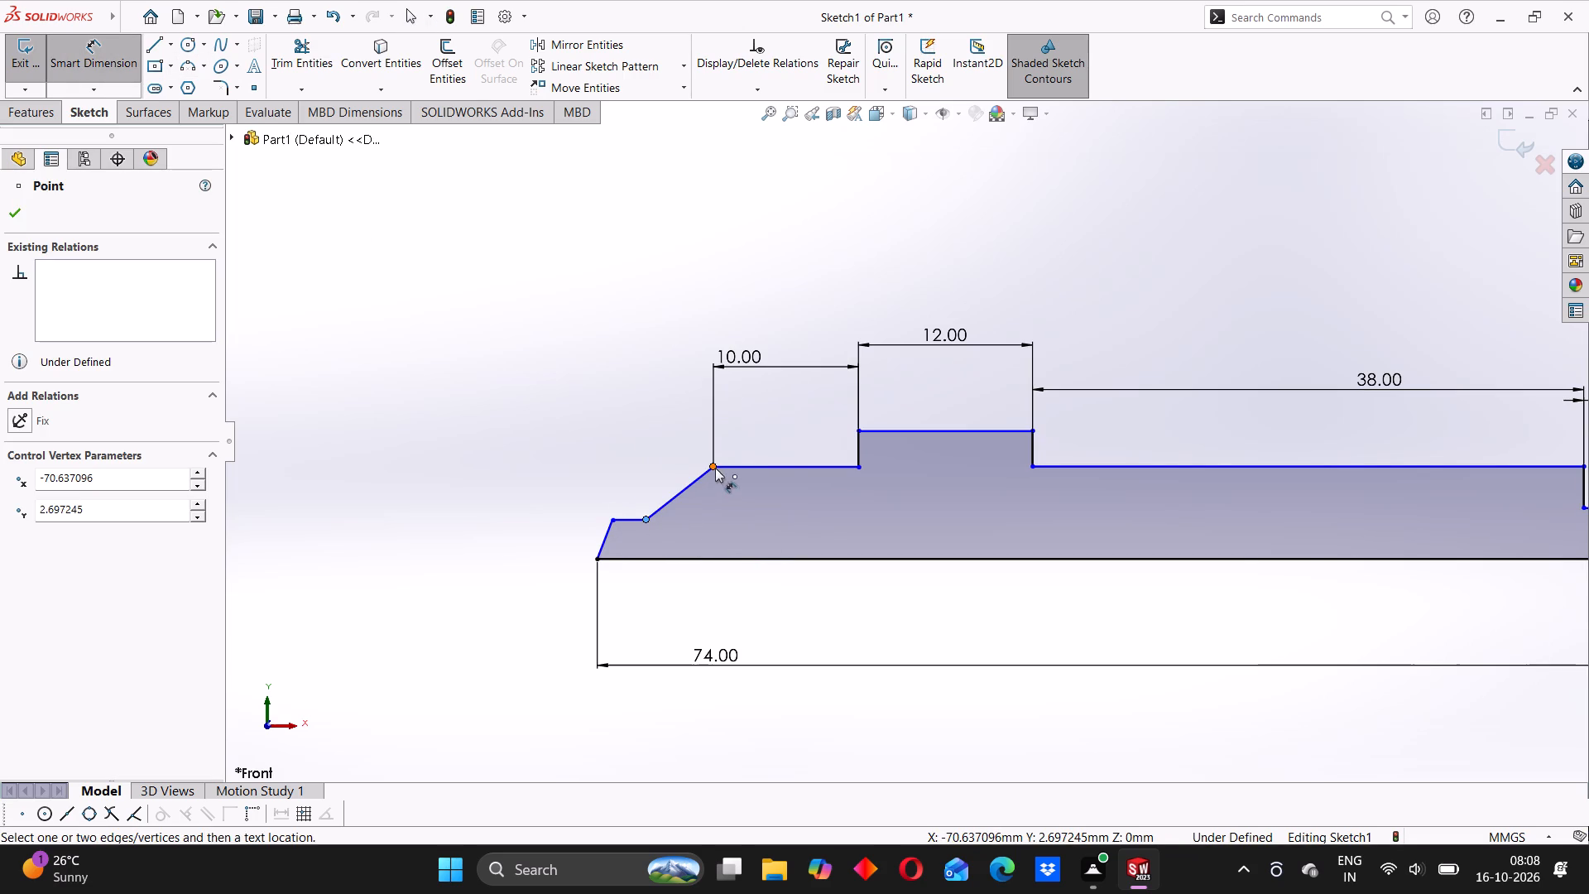
pyautogui.click(715, 466)
pyautogui.click(670, 305)
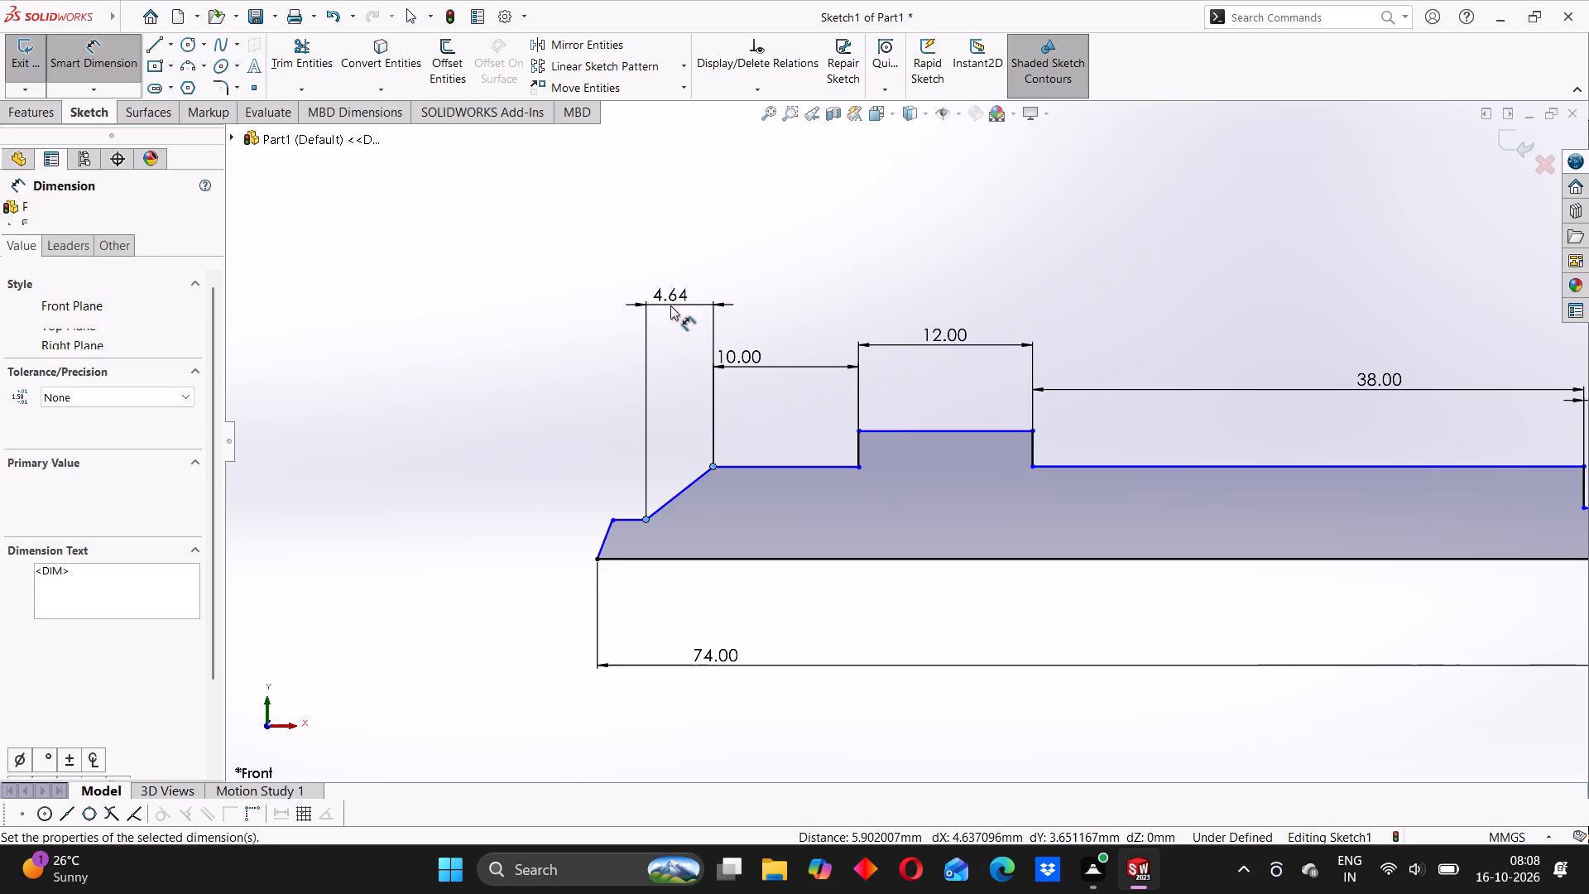
pyautogui.press('2')
pyautogui.press('Return')
pyautogui.click(586, 402)
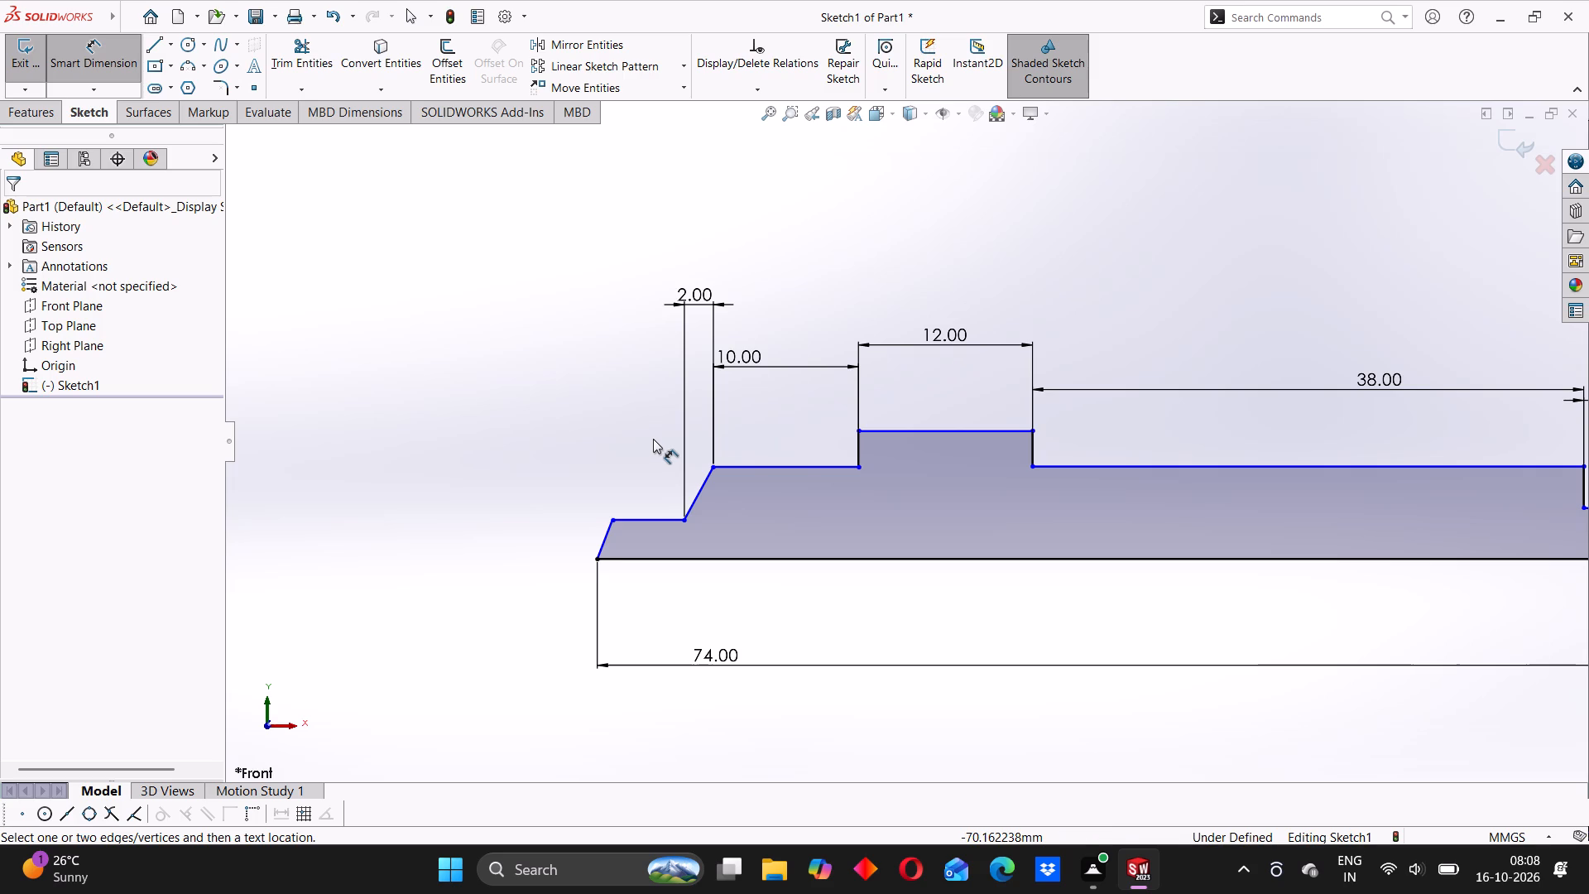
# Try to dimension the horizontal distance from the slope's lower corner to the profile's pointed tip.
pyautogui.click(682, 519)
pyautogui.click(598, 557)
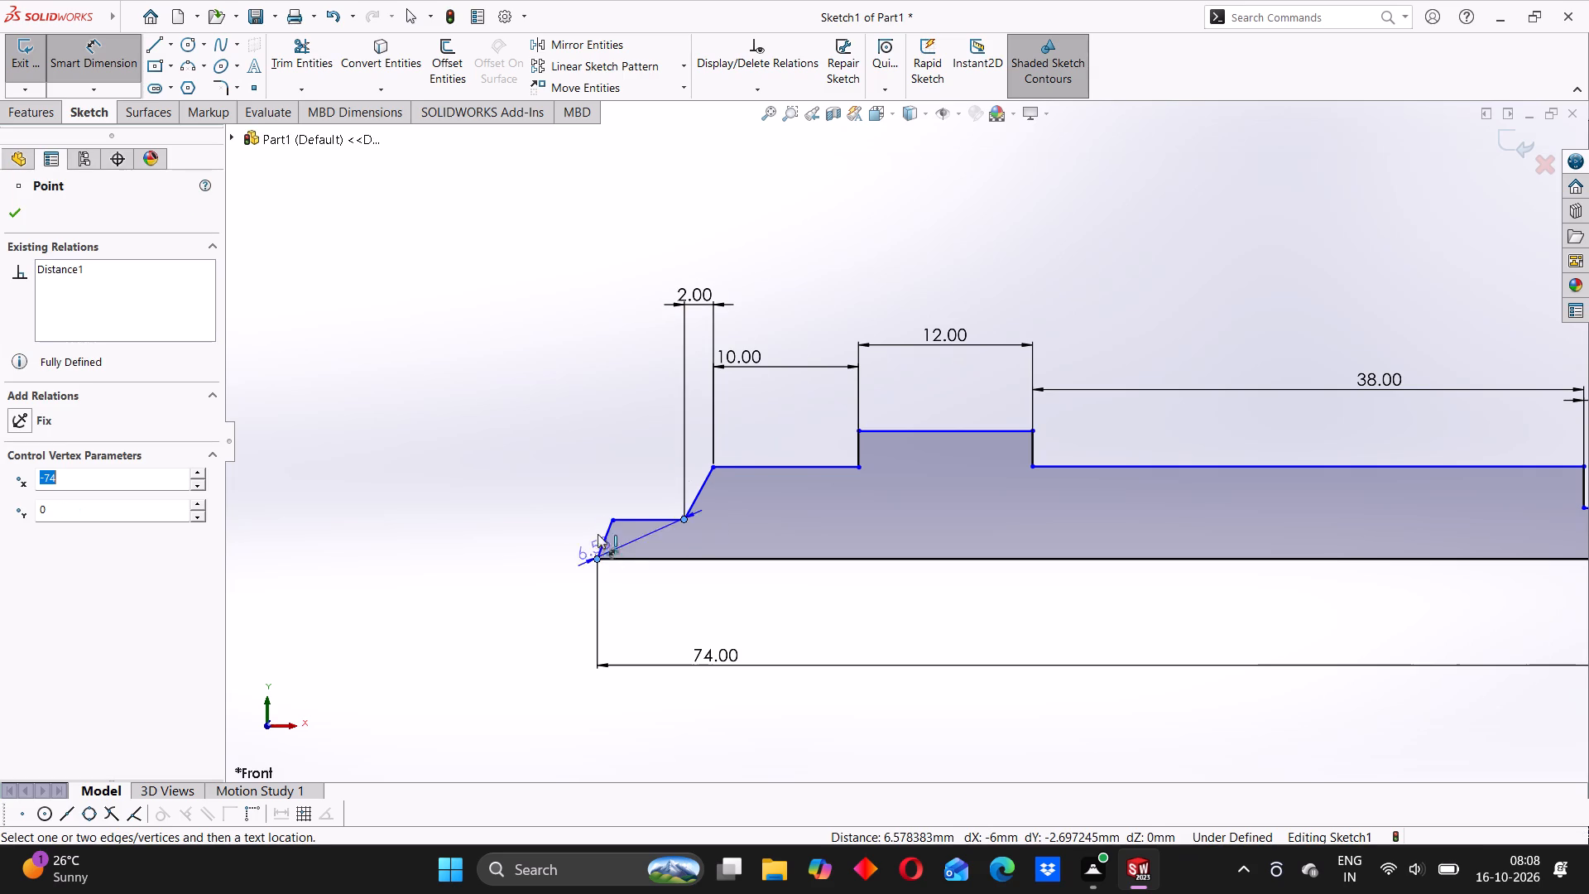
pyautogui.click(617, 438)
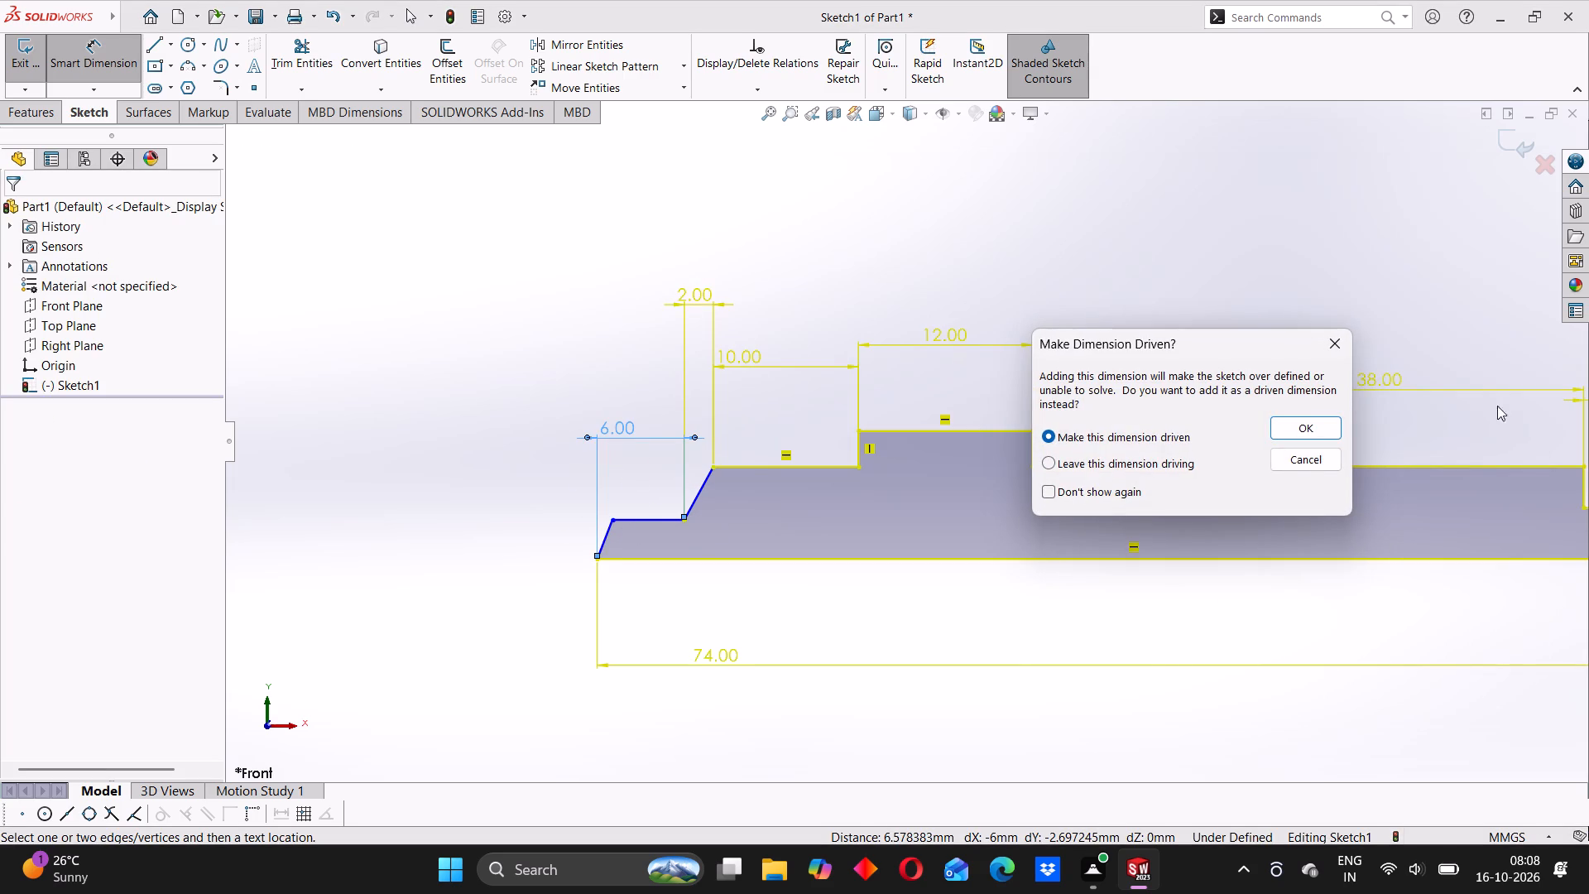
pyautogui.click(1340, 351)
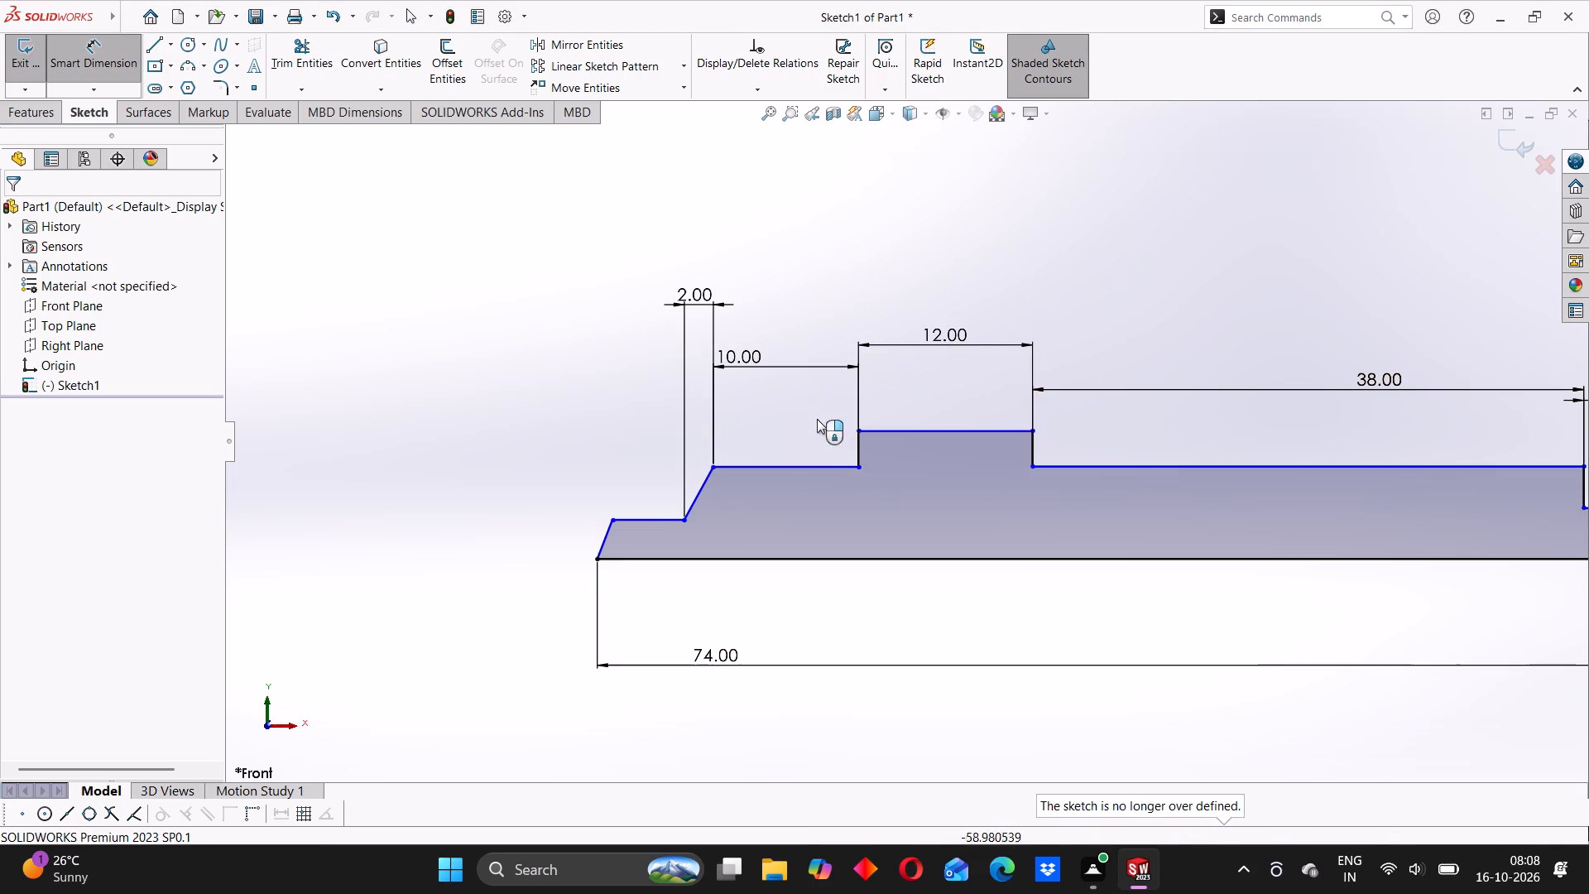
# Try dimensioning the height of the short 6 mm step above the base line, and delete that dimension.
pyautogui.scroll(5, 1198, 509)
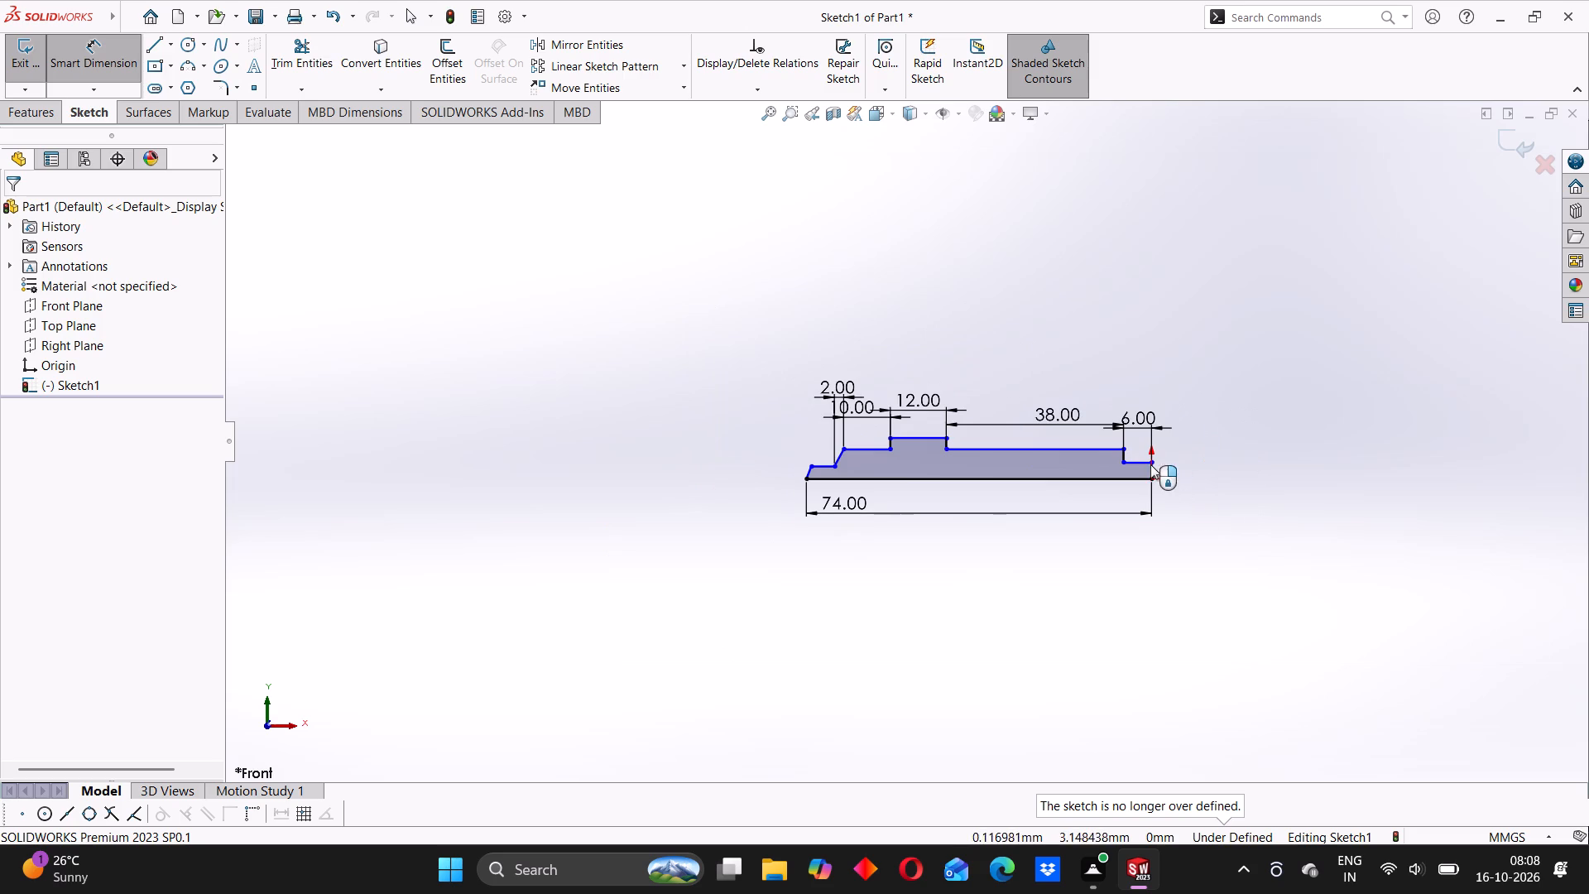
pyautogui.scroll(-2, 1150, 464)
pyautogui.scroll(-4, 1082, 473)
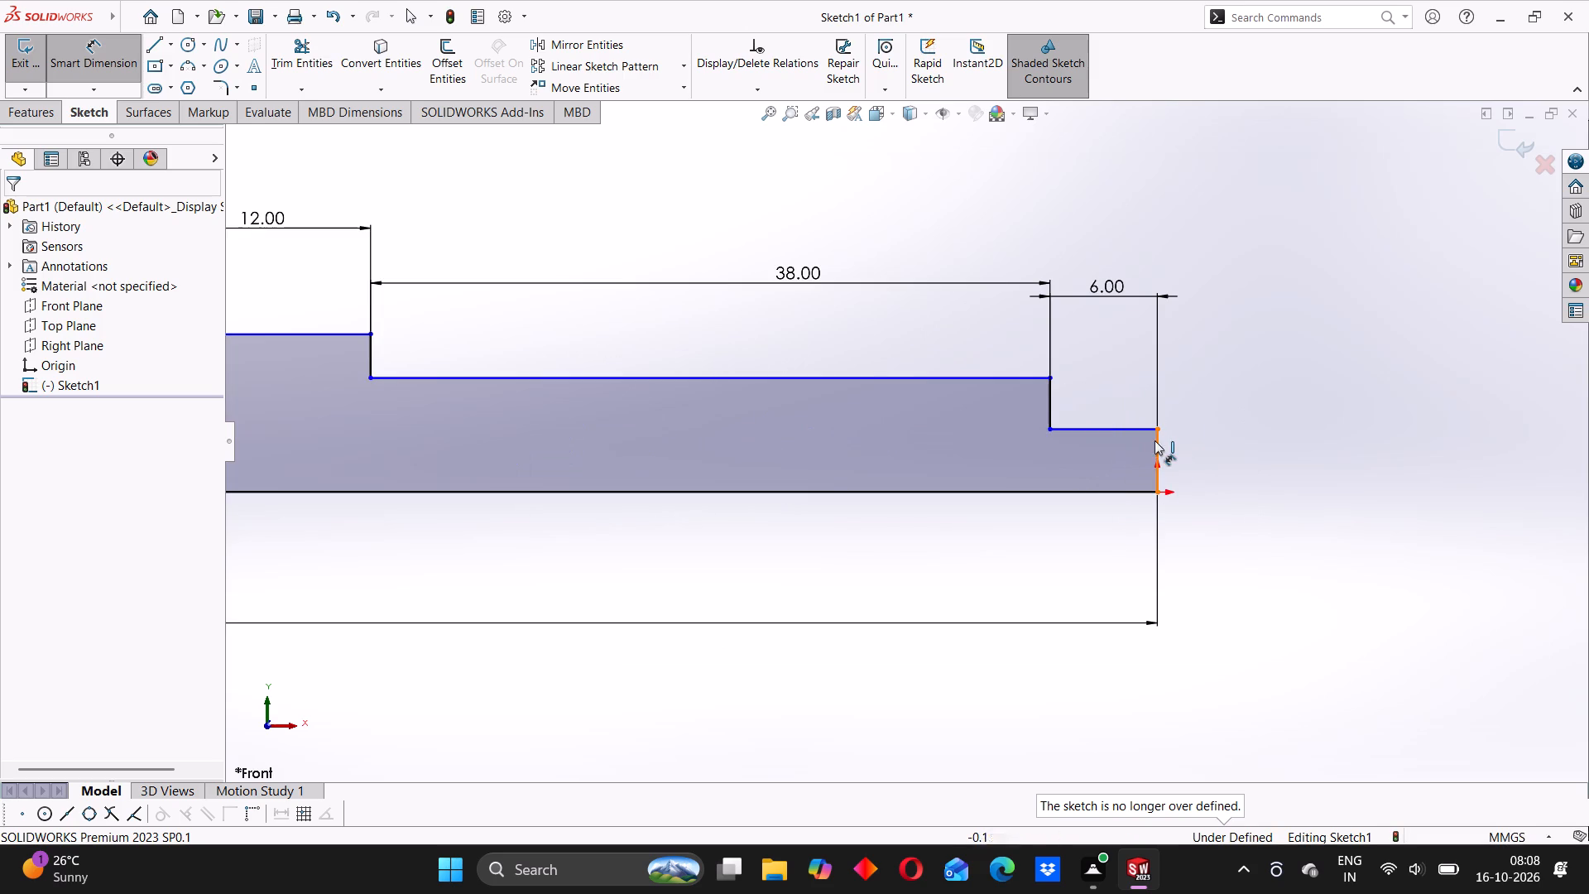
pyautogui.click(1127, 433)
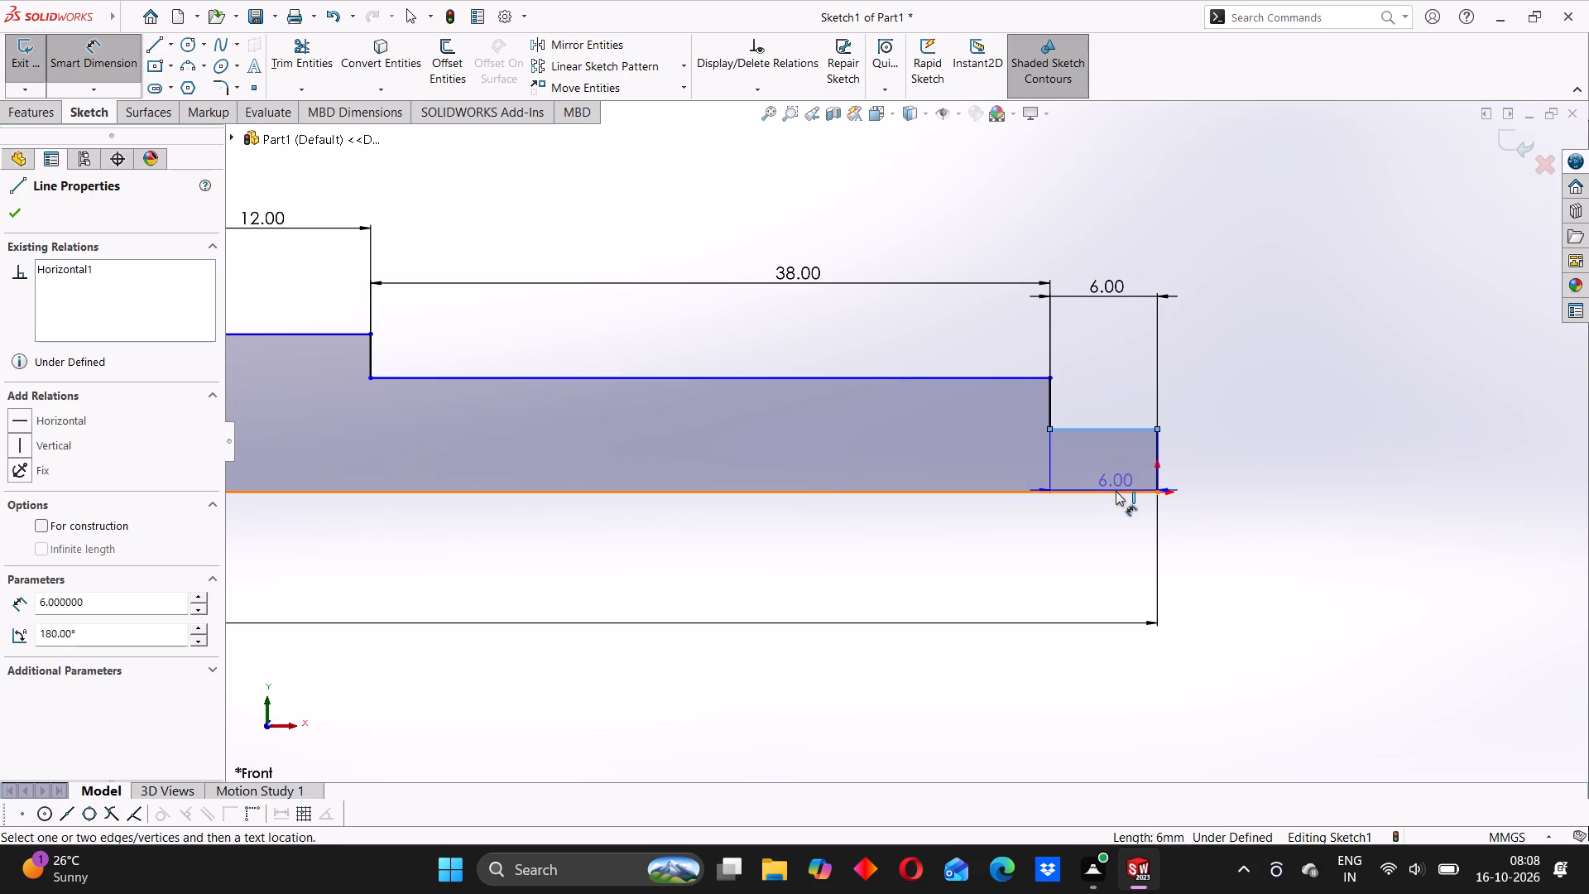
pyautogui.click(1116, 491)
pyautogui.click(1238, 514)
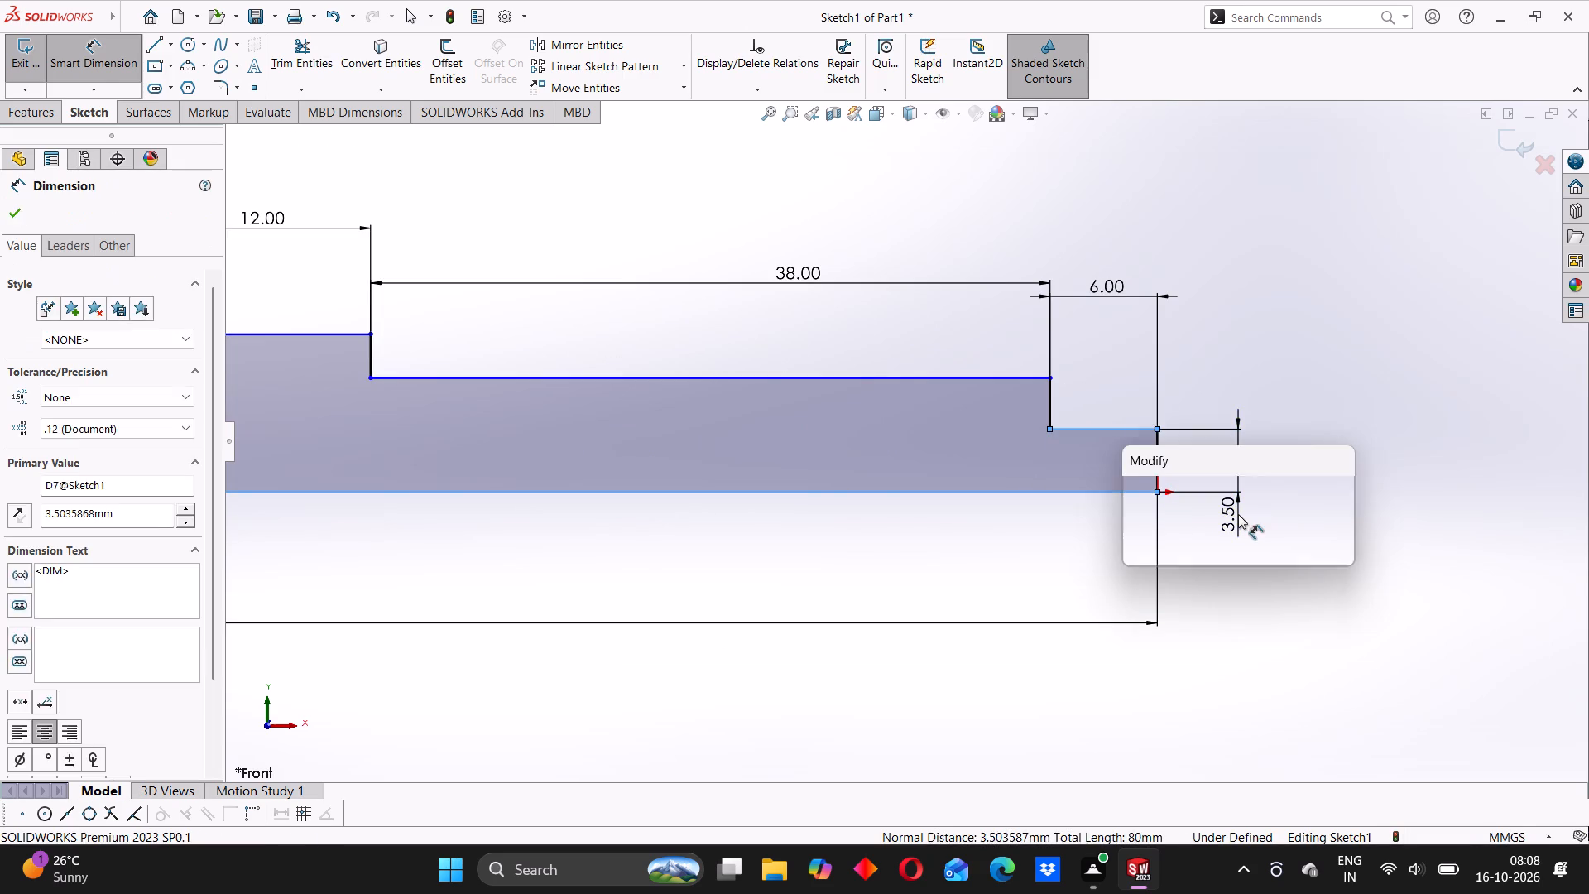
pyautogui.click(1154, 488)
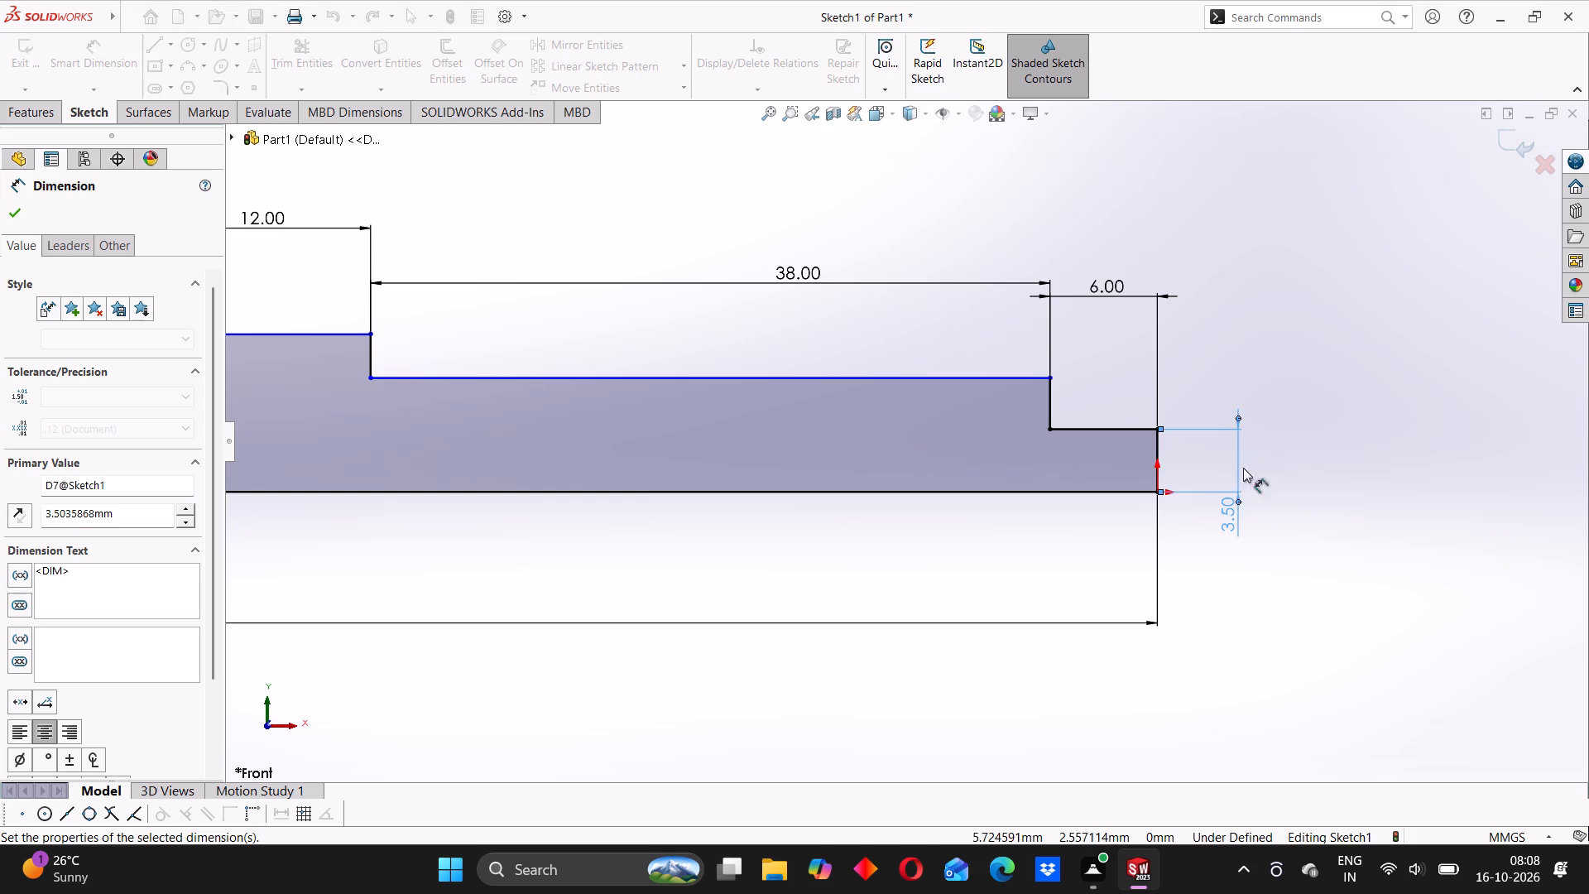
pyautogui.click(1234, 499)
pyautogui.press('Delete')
# Convert the profile's 74 mm base line to construction geometry.
pyautogui.scroll(4, 1017, 518)
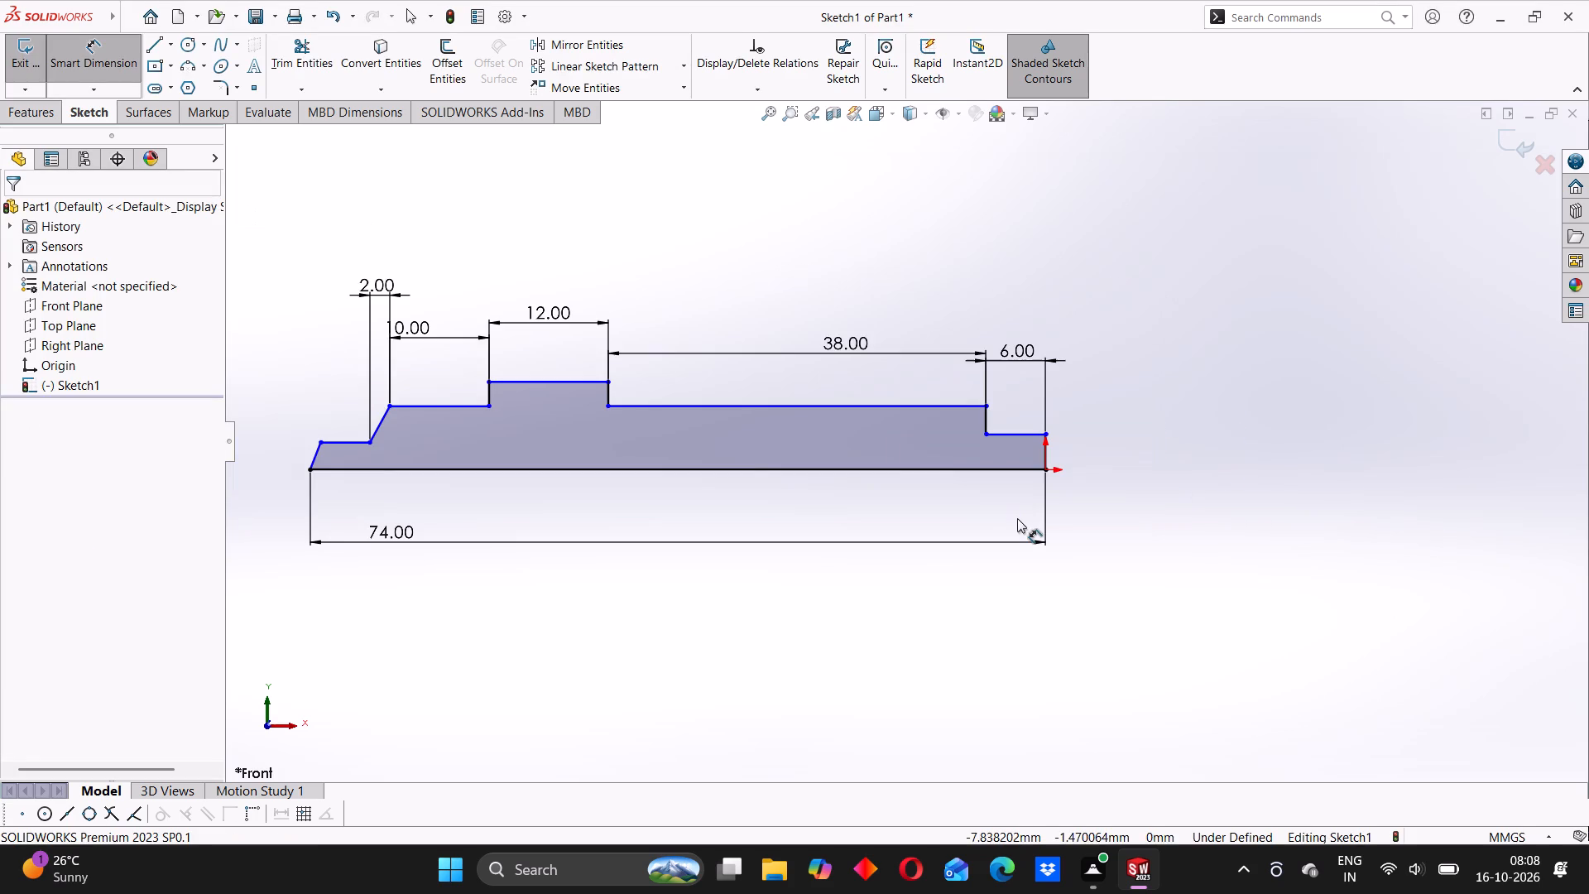
pyautogui.click(727, 469)
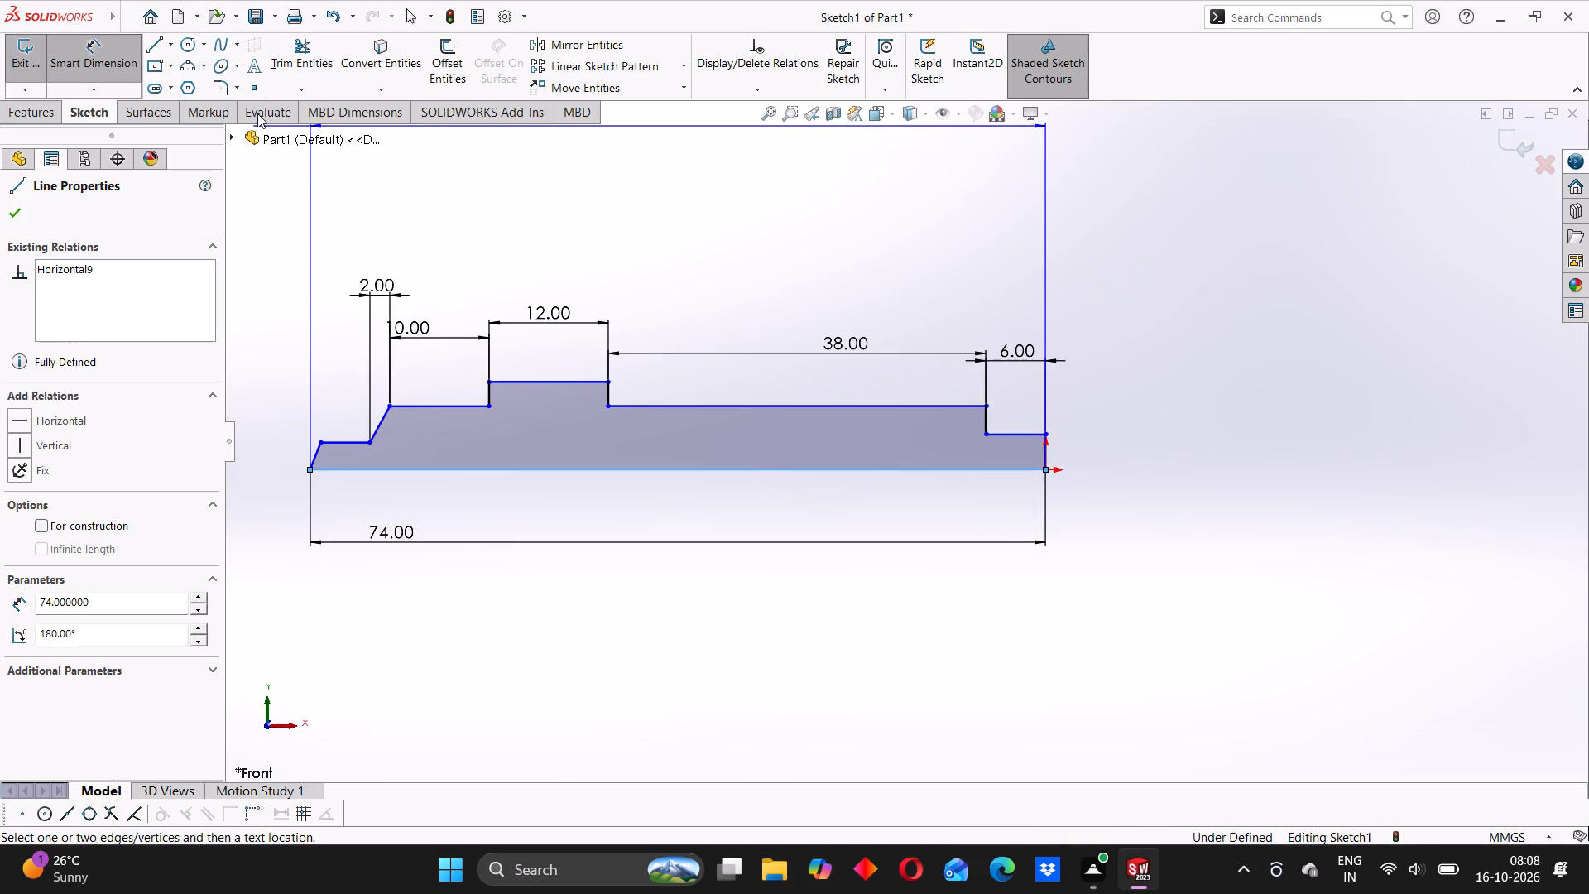
pyautogui.press('Escape')
pyautogui.press('Escape')
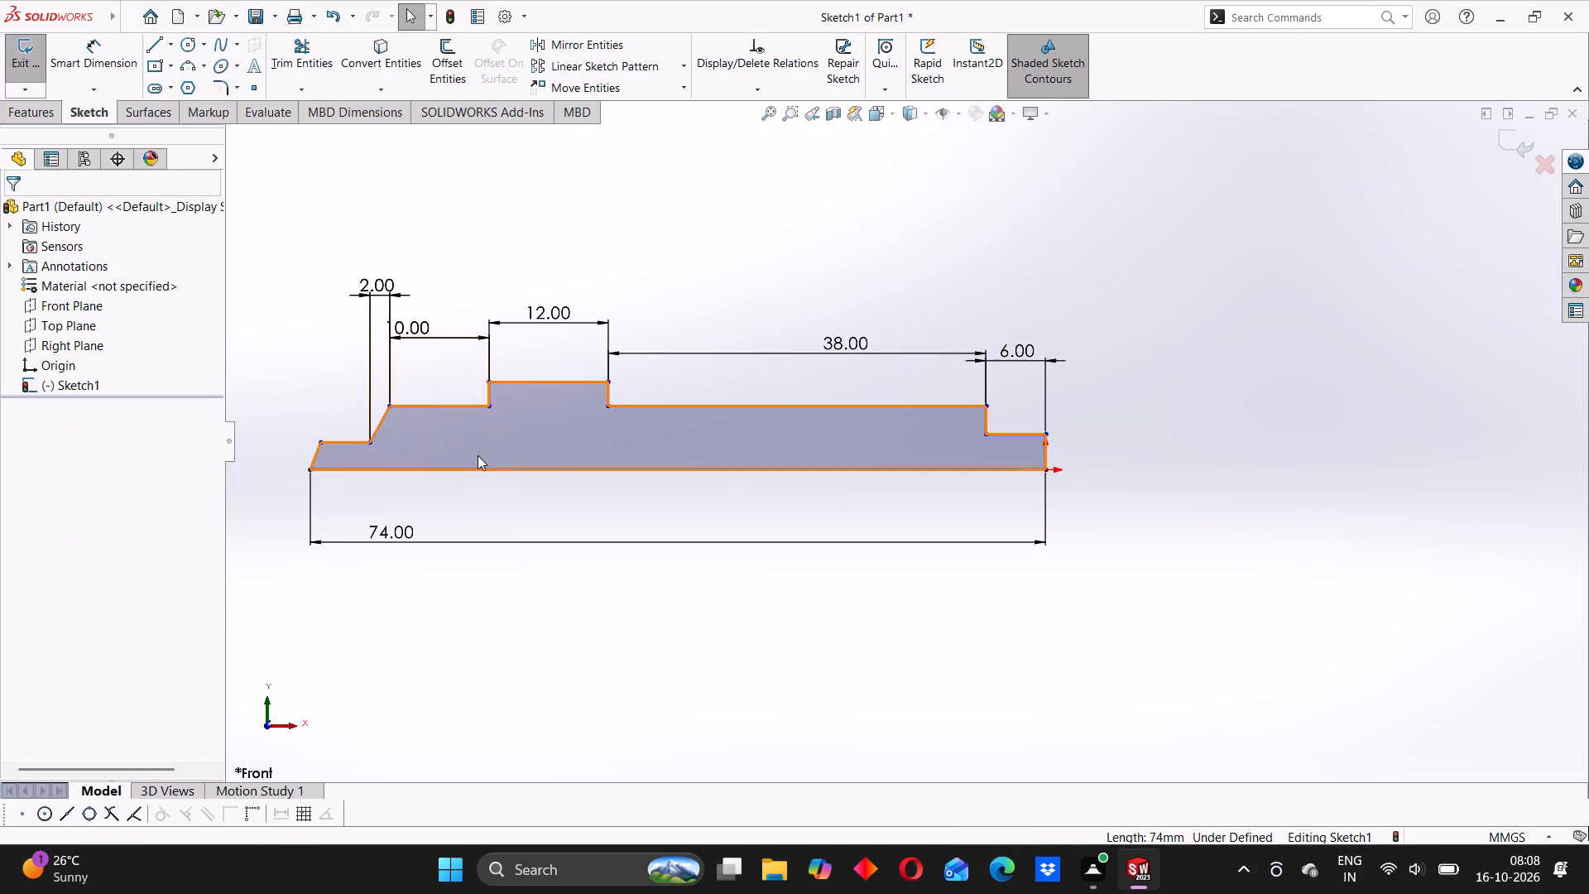
pyautogui.click(506, 469)
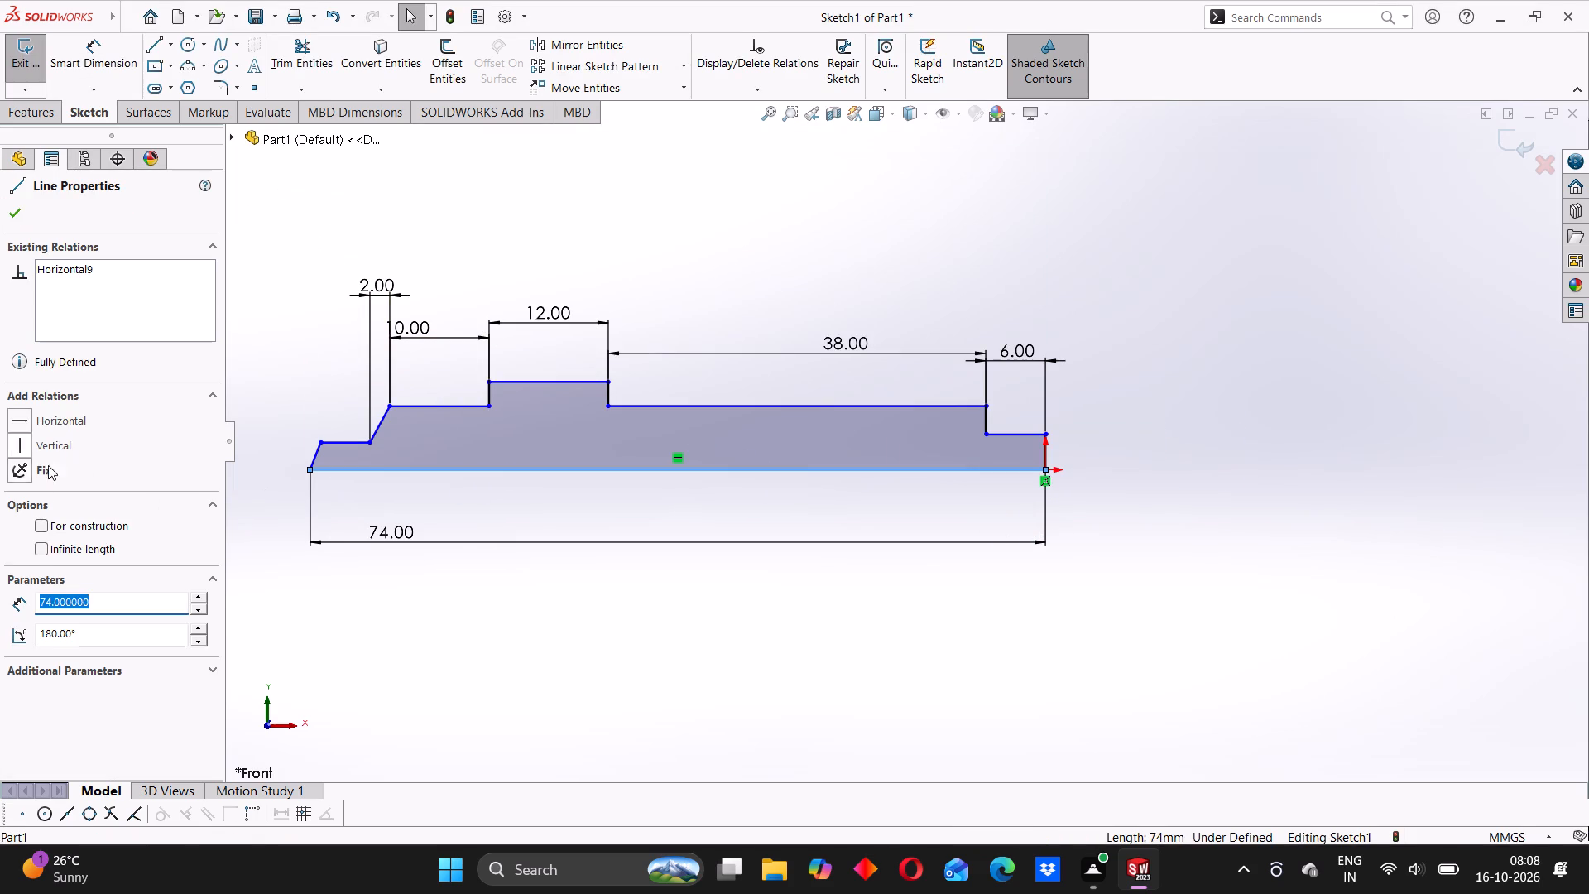
pyautogui.click(38, 524)
pyautogui.click(14, 212)
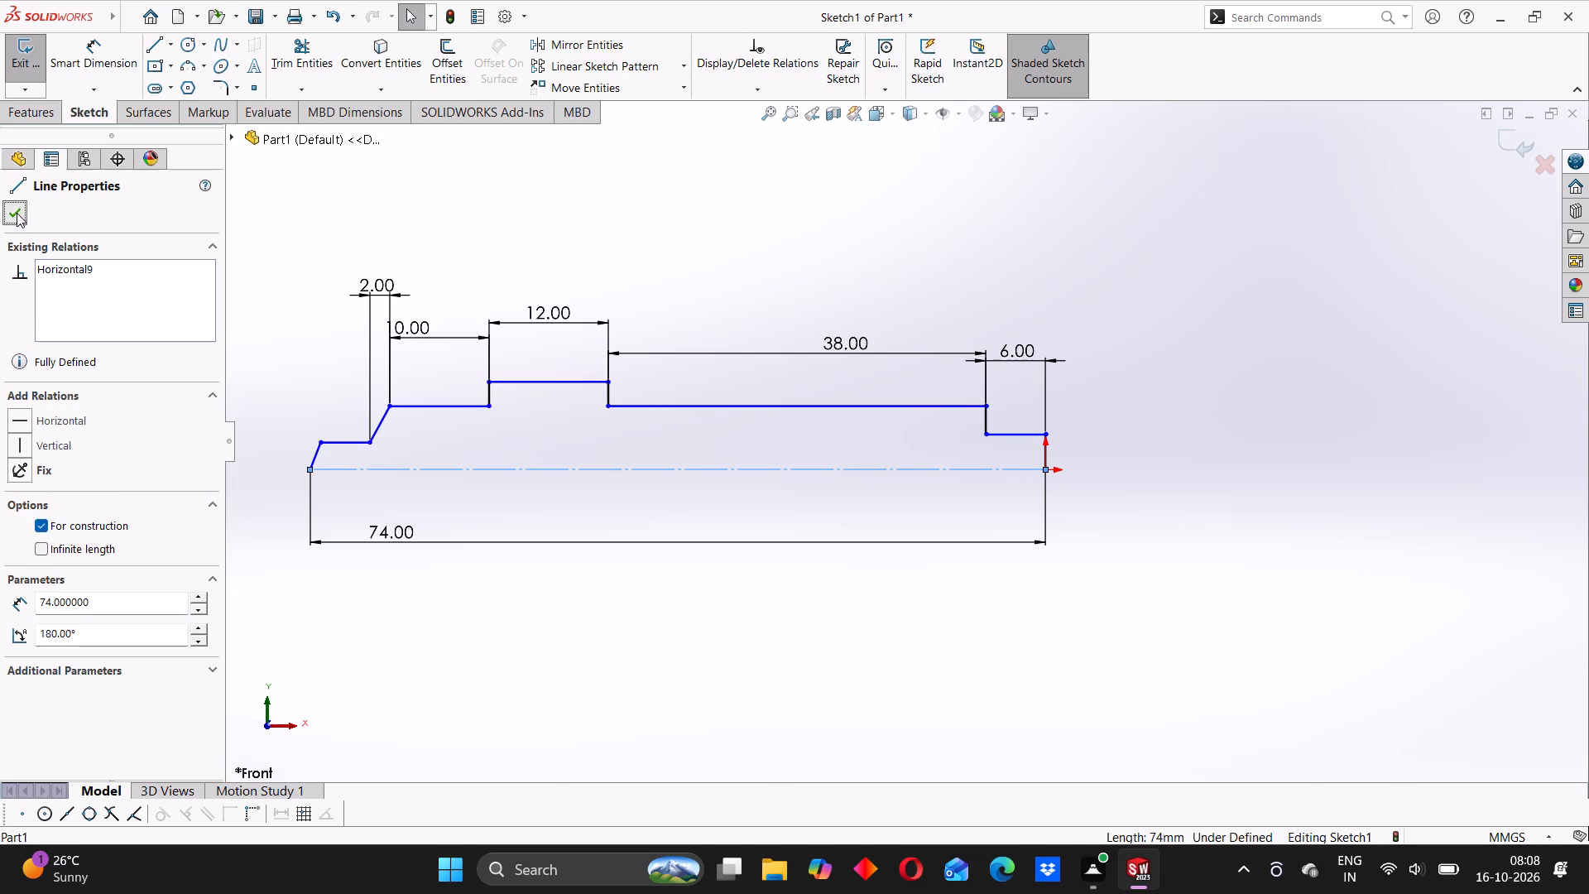
pyautogui.click(626, 248)
# Dimension the 6 mm long end step across the centerline as a 5 mm diameter.
pyautogui.click(89, 52)
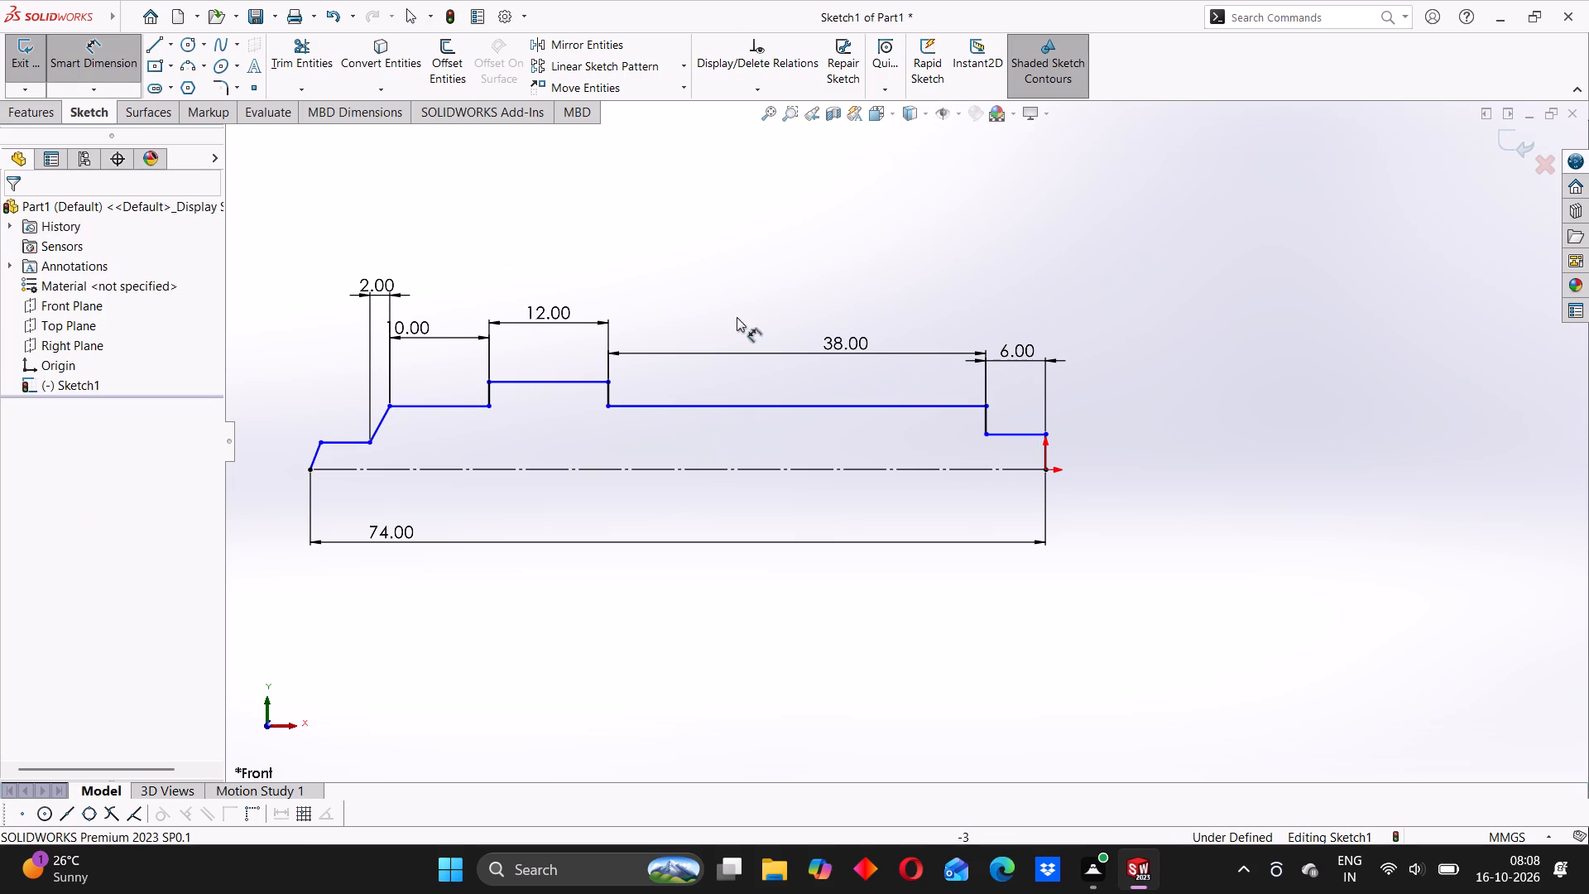
pyautogui.click(995, 435)
pyautogui.click(998, 470)
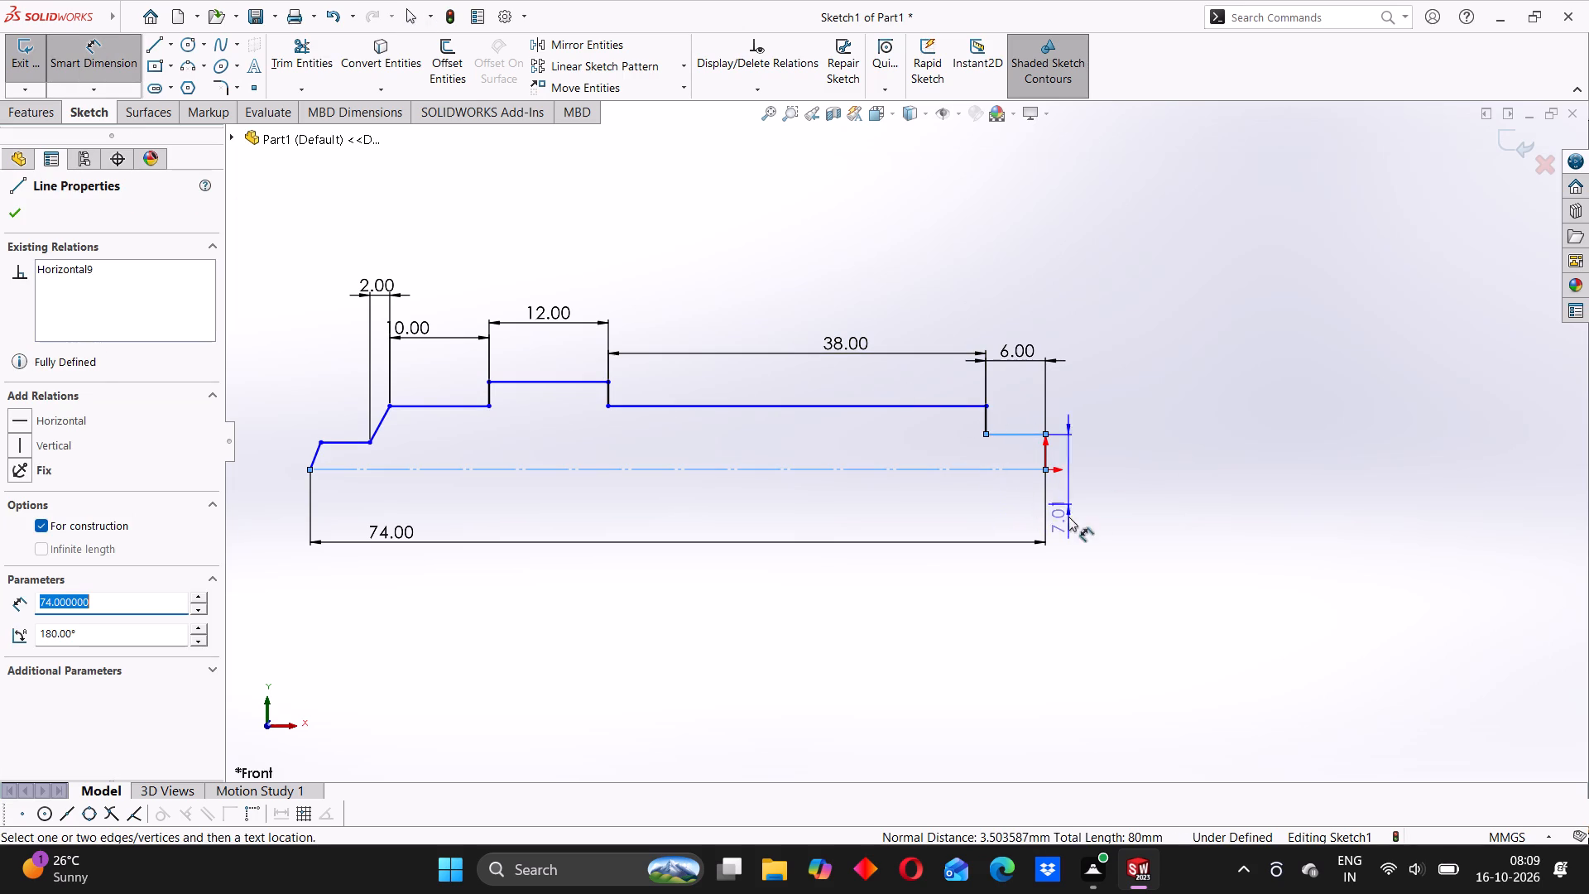
pyautogui.click(1121, 517)
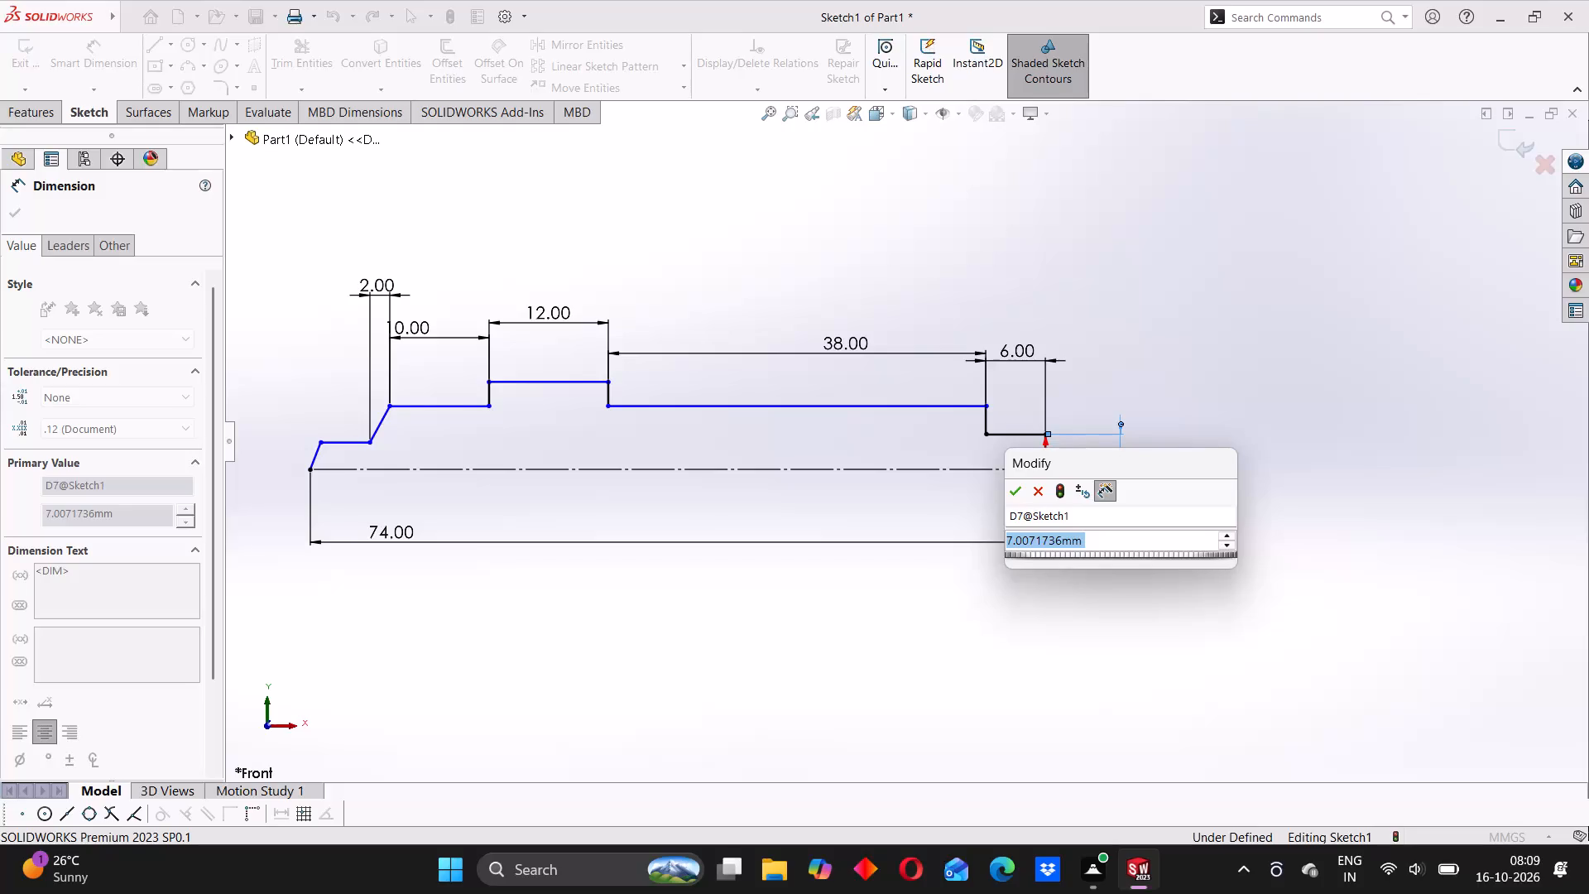
pyautogui.press('5')
pyautogui.press('Return')
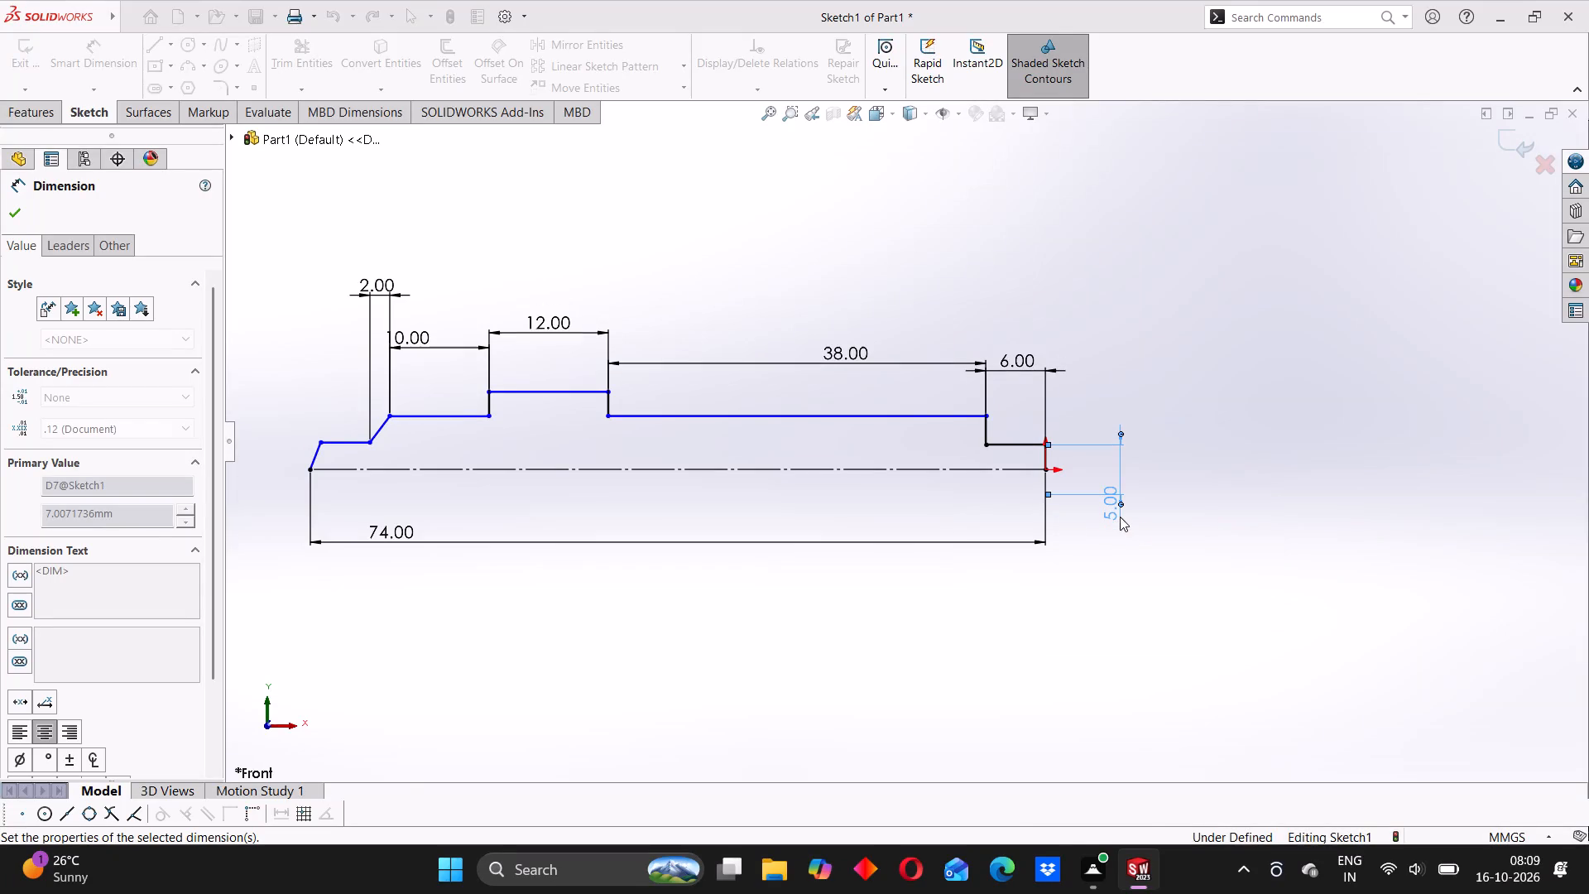
pyautogui.click(1215, 486)
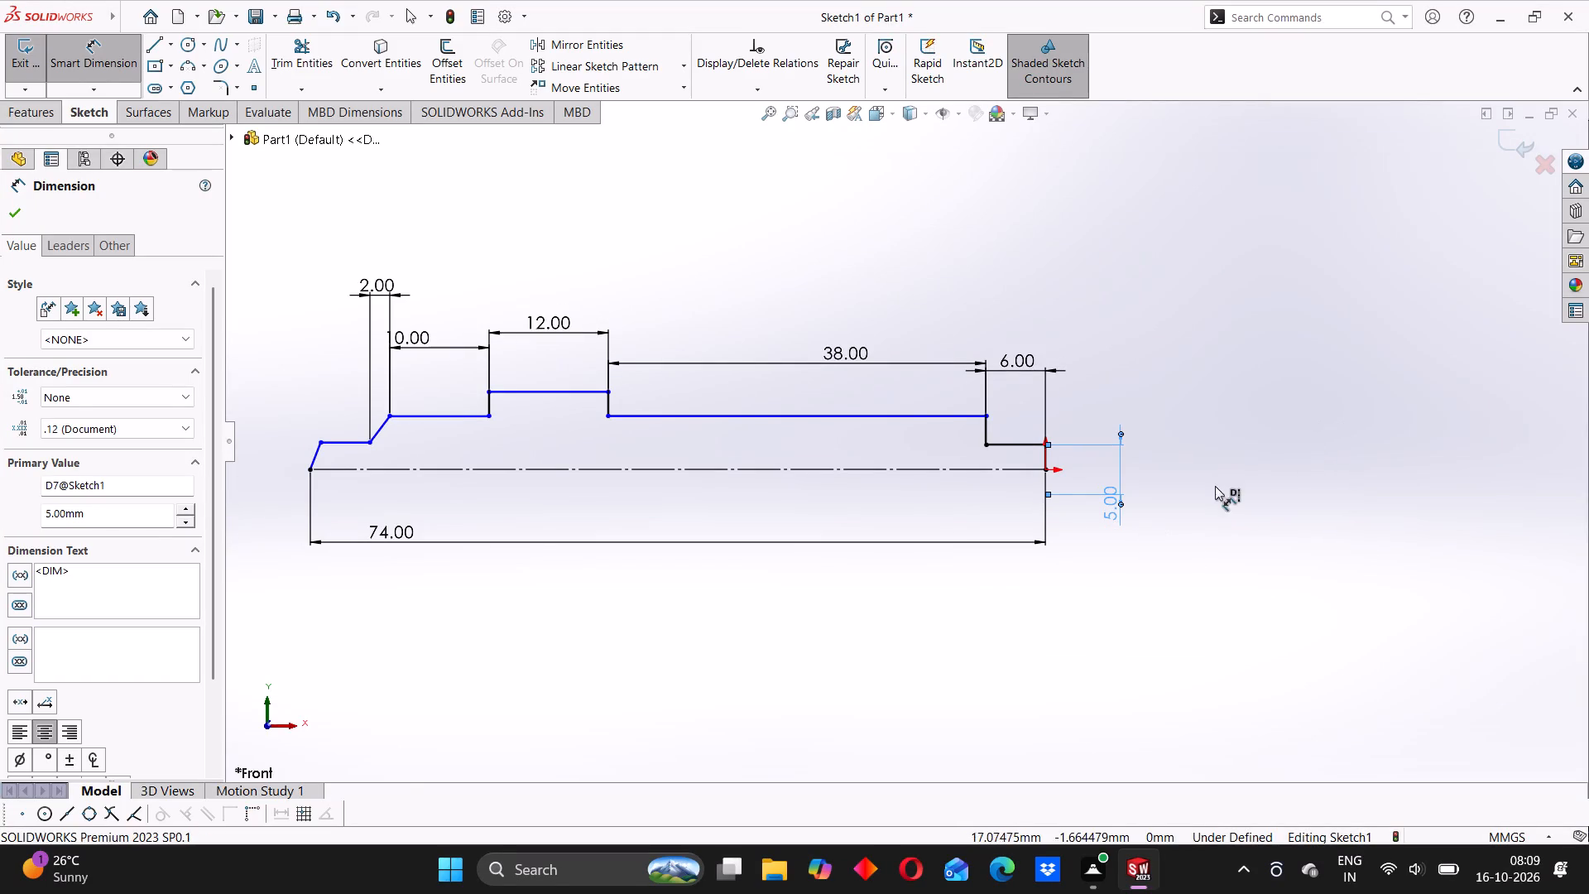
# Dimension the 38 mm long line across the centerline as a 6 mm diameter.
pyautogui.click(952, 413)
pyautogui.click(946, 469)
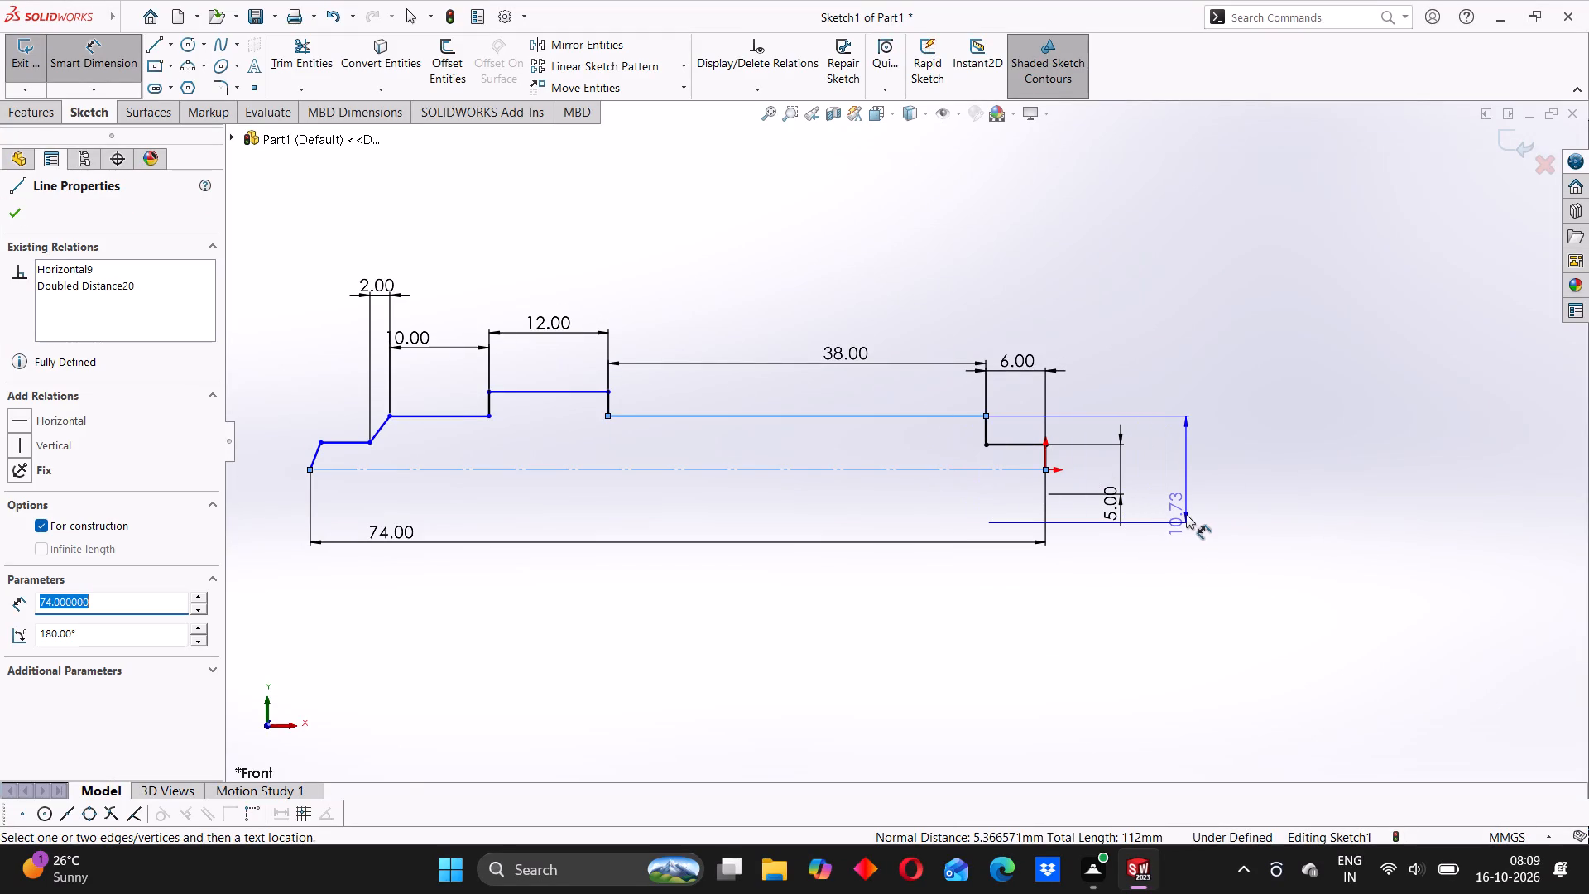
pyautogui.click(1186, 514)
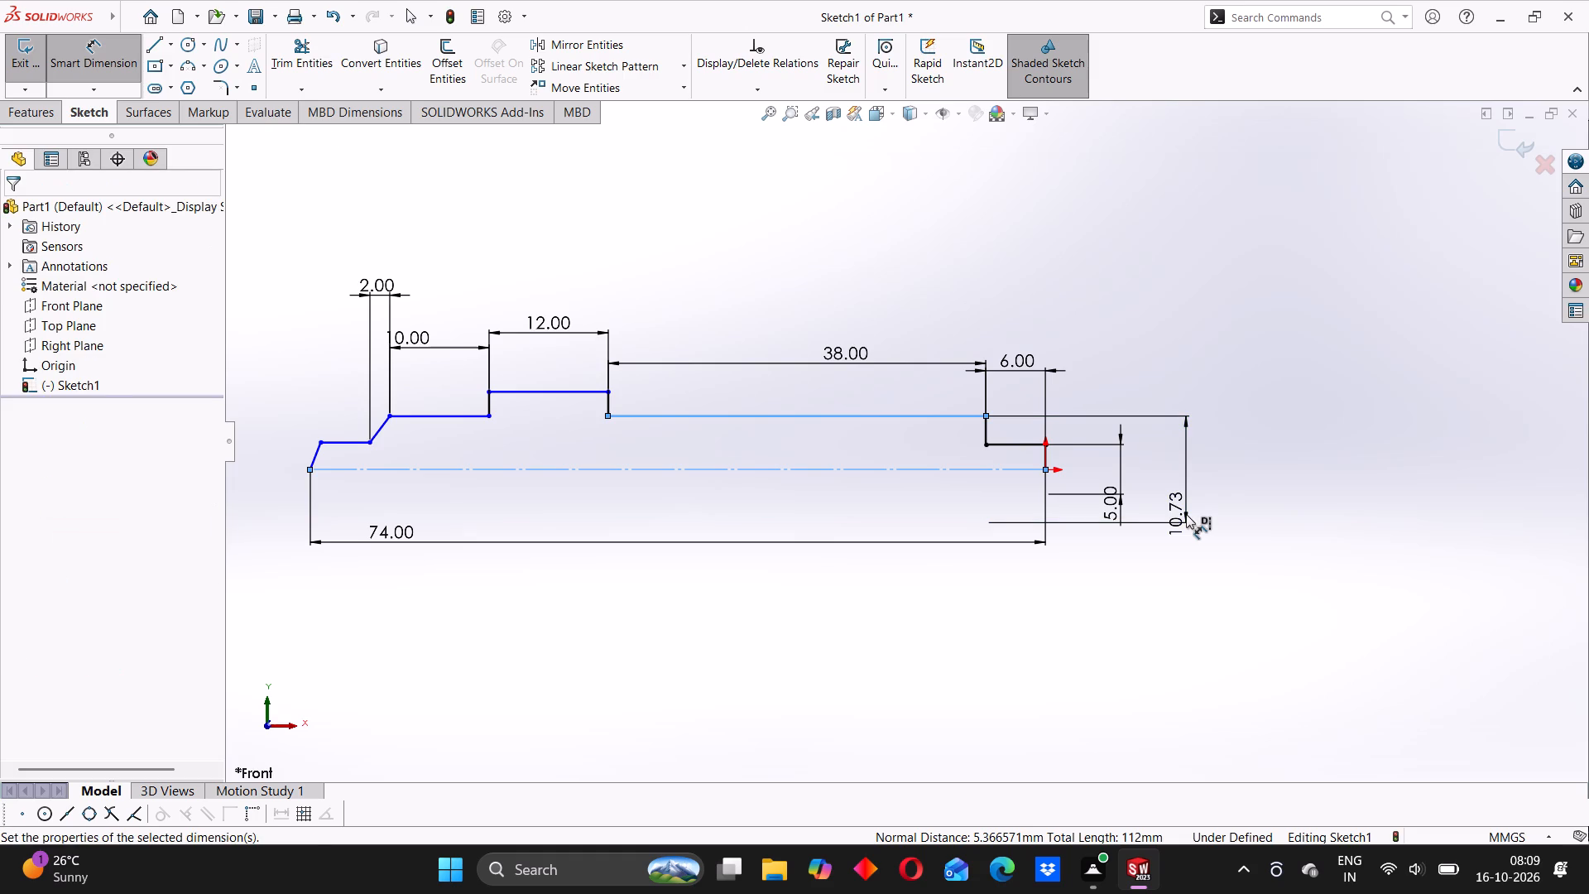
pyautogui.press('6')
pyautogui.press('Return')
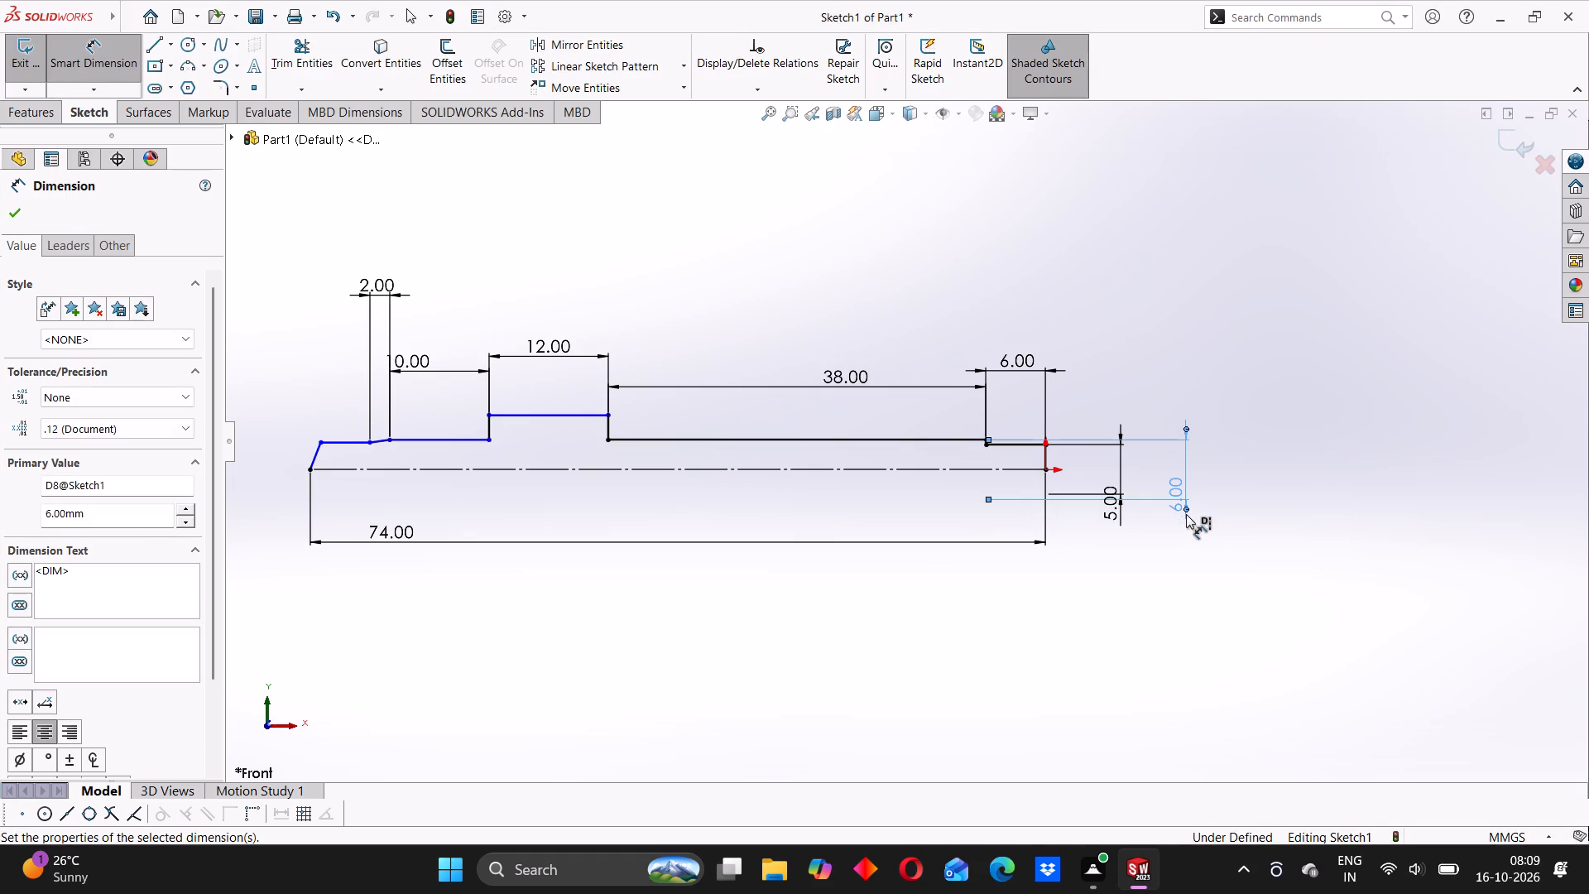
pyautogui.click(842, 536)
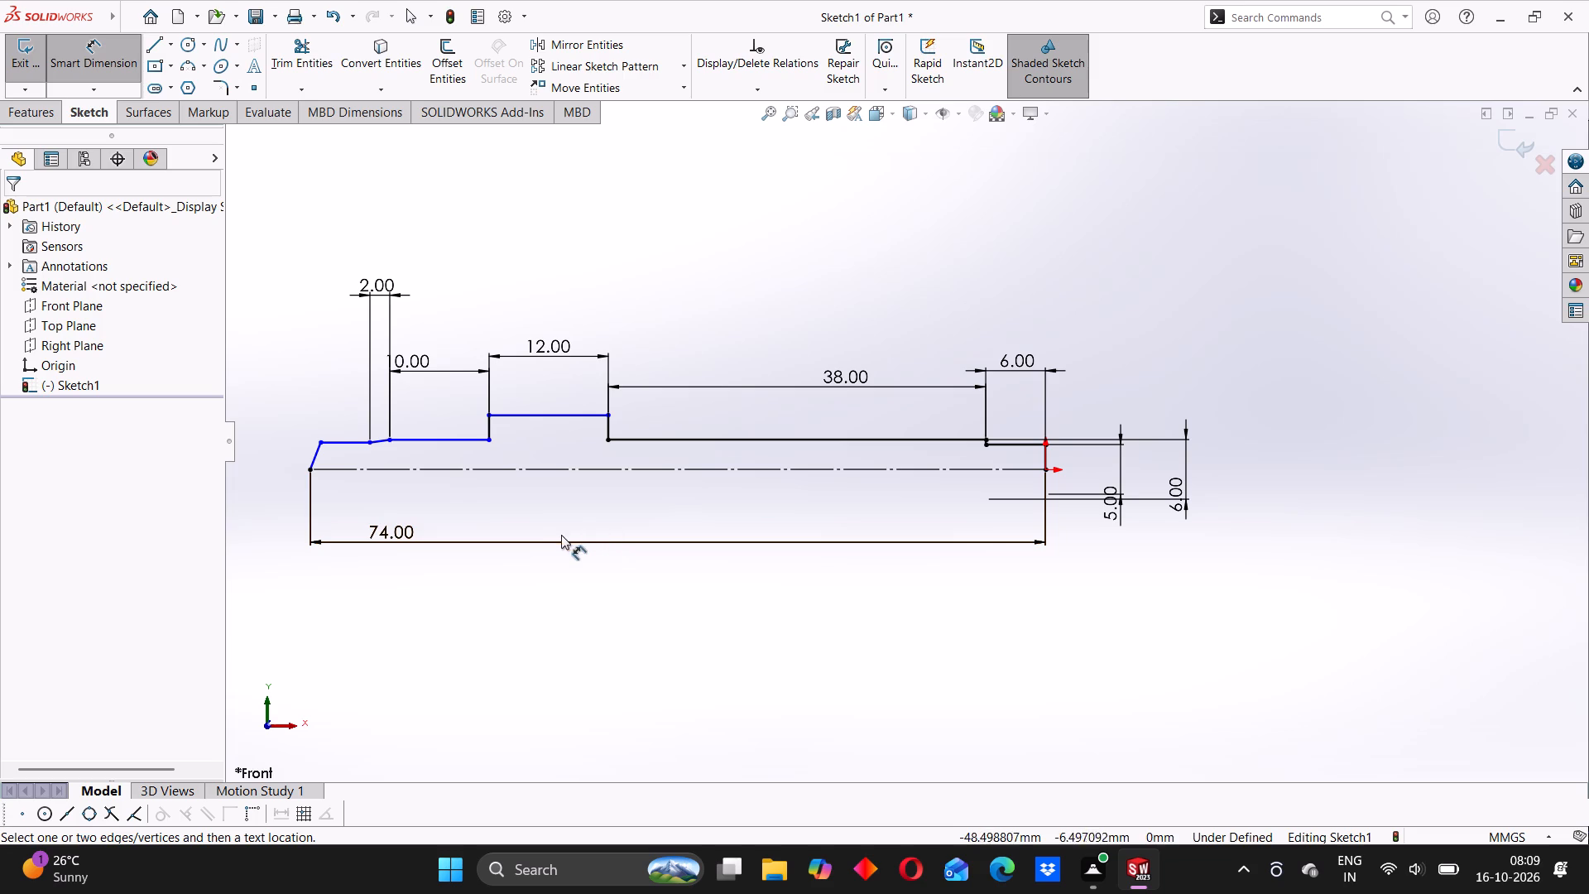
# Dimension the raised block's 12 mm top line across the centerline as an 8 mm diameter.
pyautogui.click(532, 414)
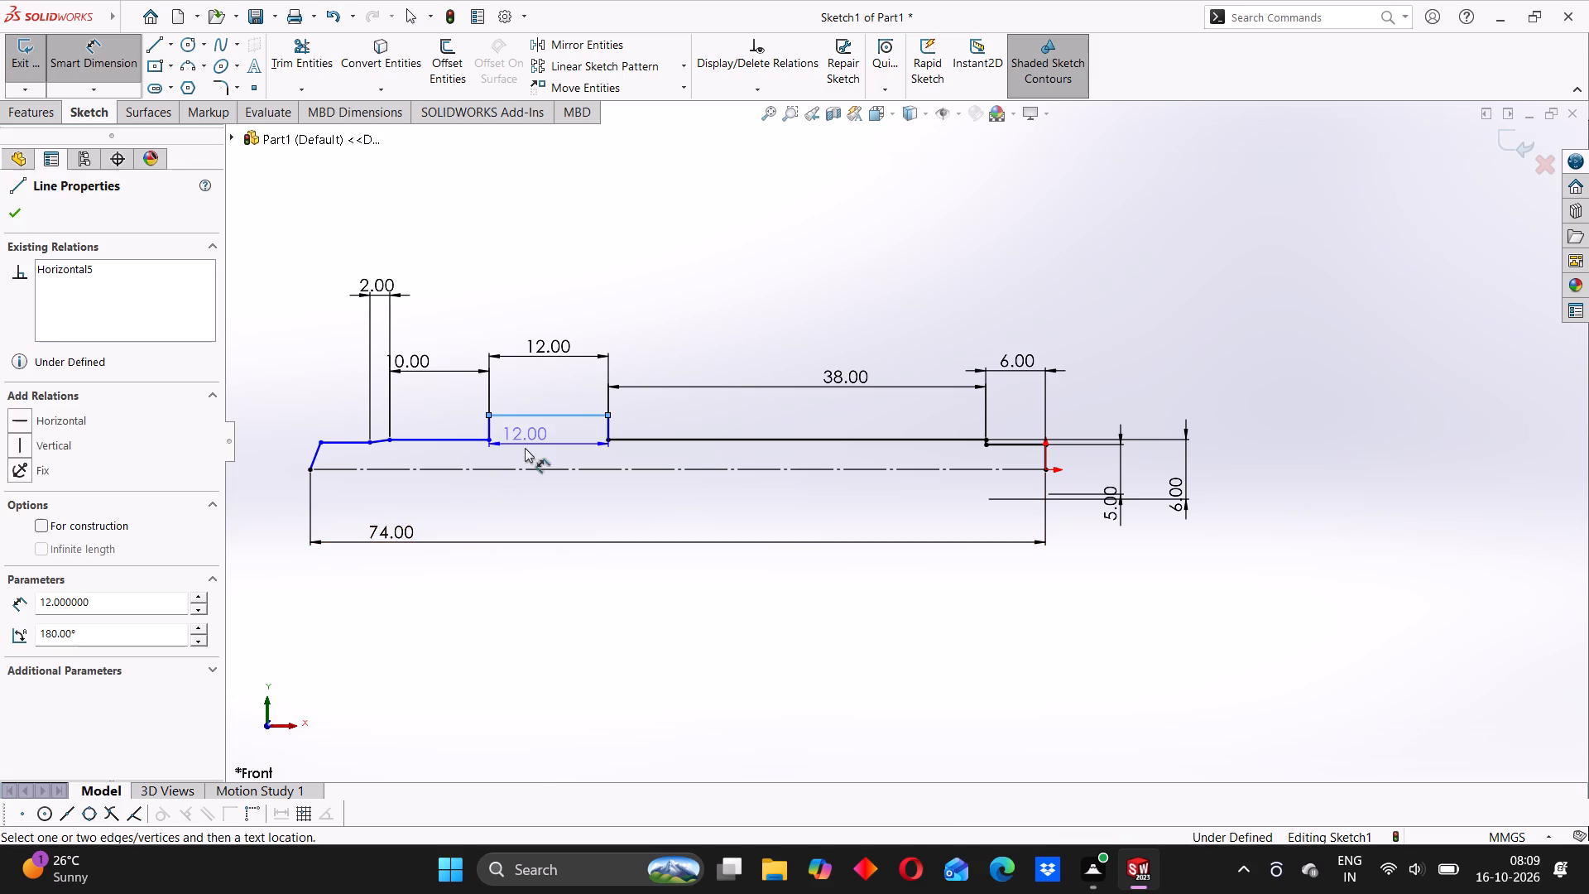
pyautogui.click(523, 468)
pyautogui.click(525, 477)
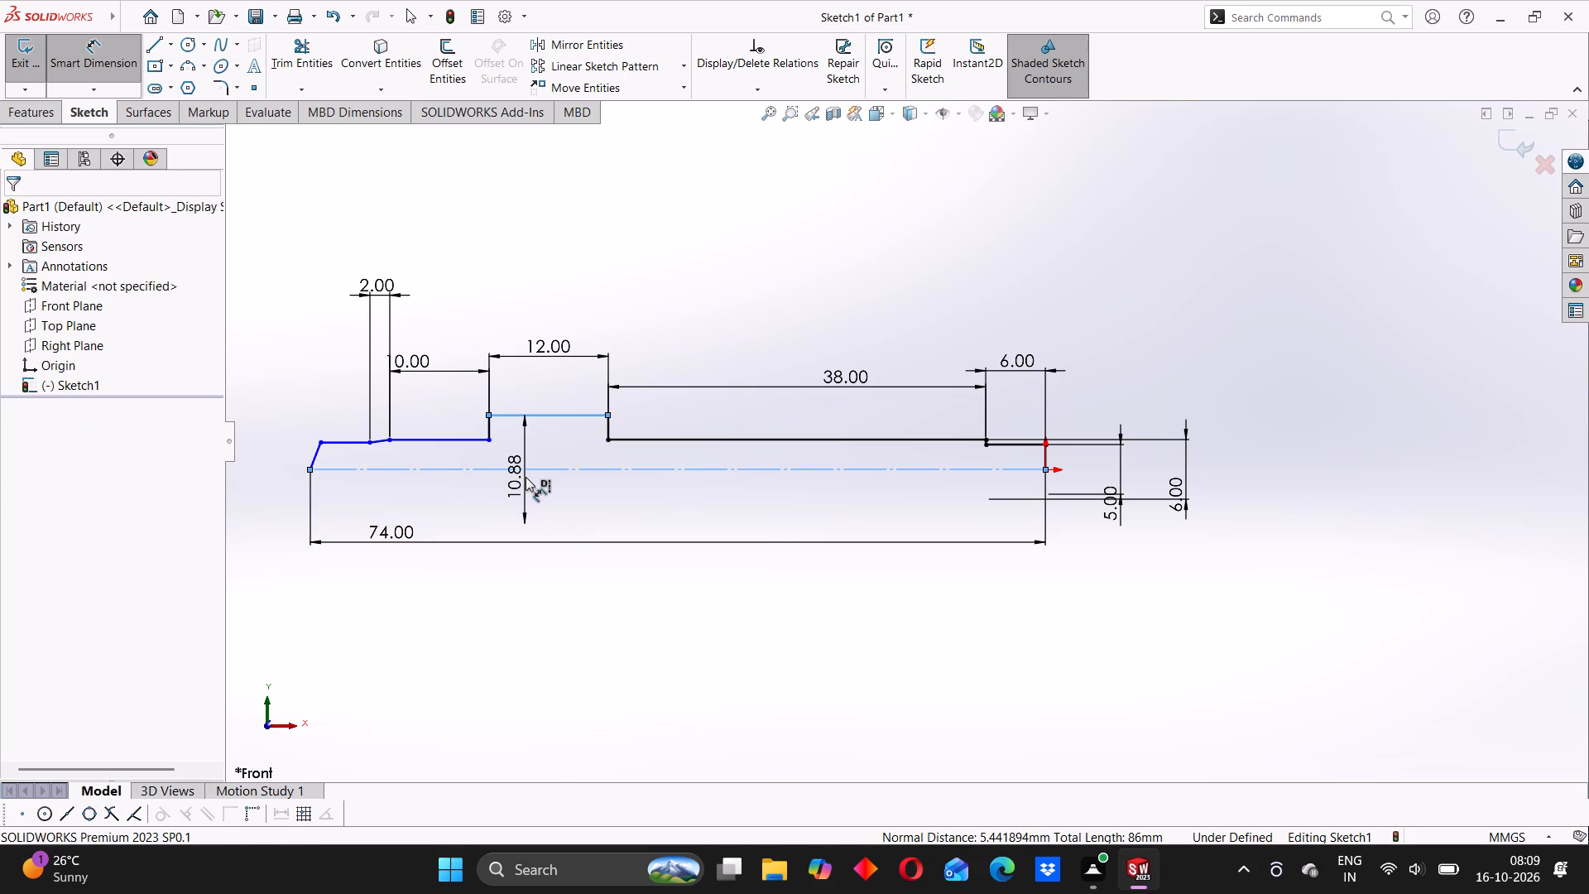
pyautogui.press('8')
pyautogui.press('Return')
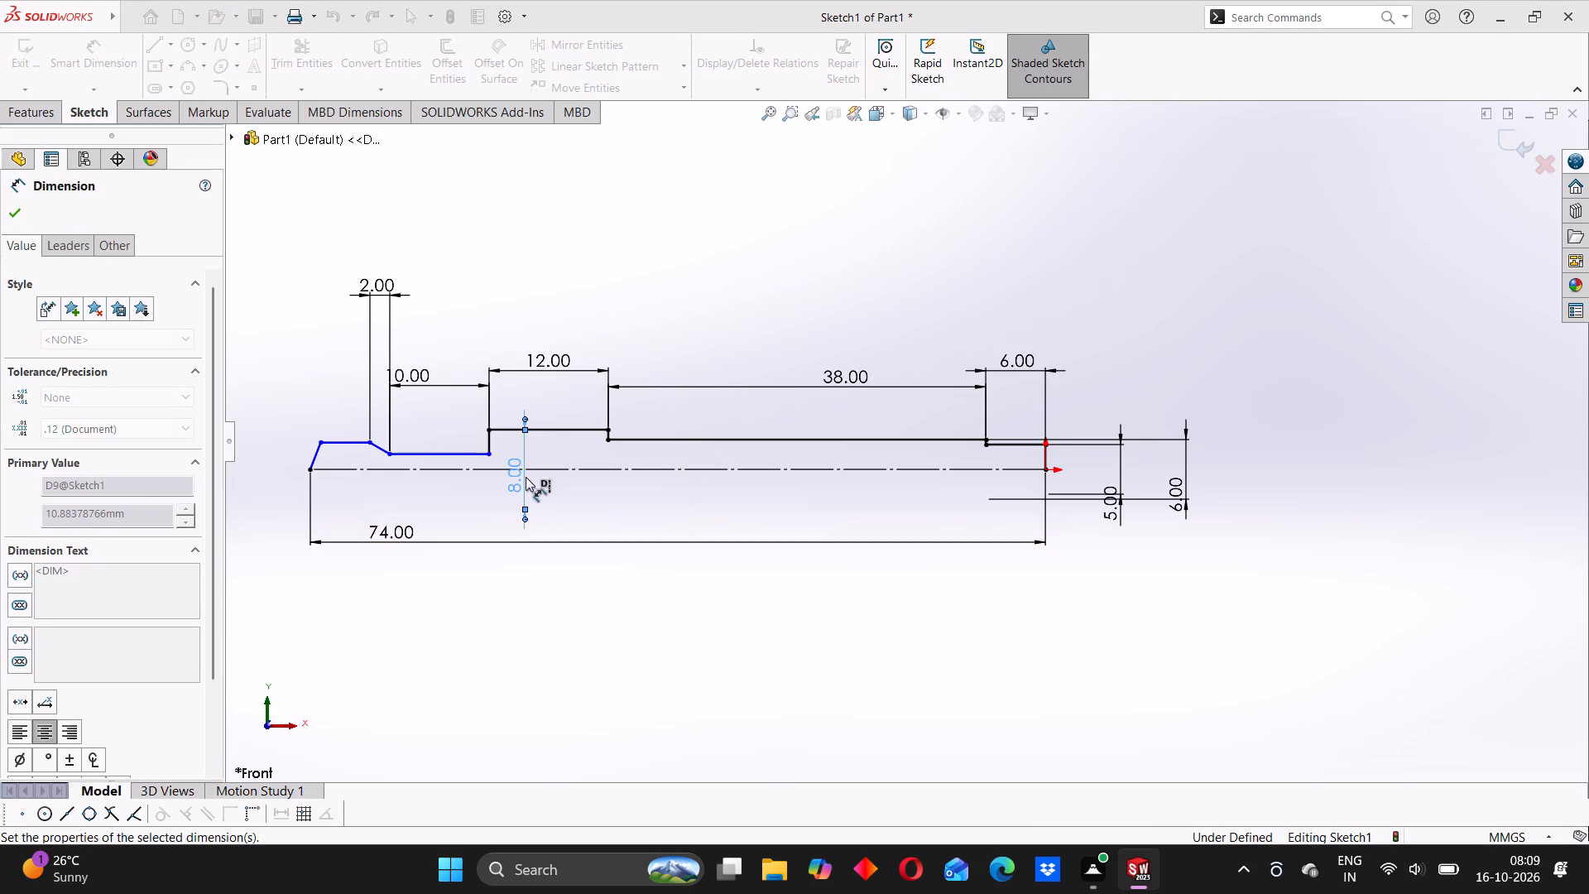
pyautogui.click(480, 257)
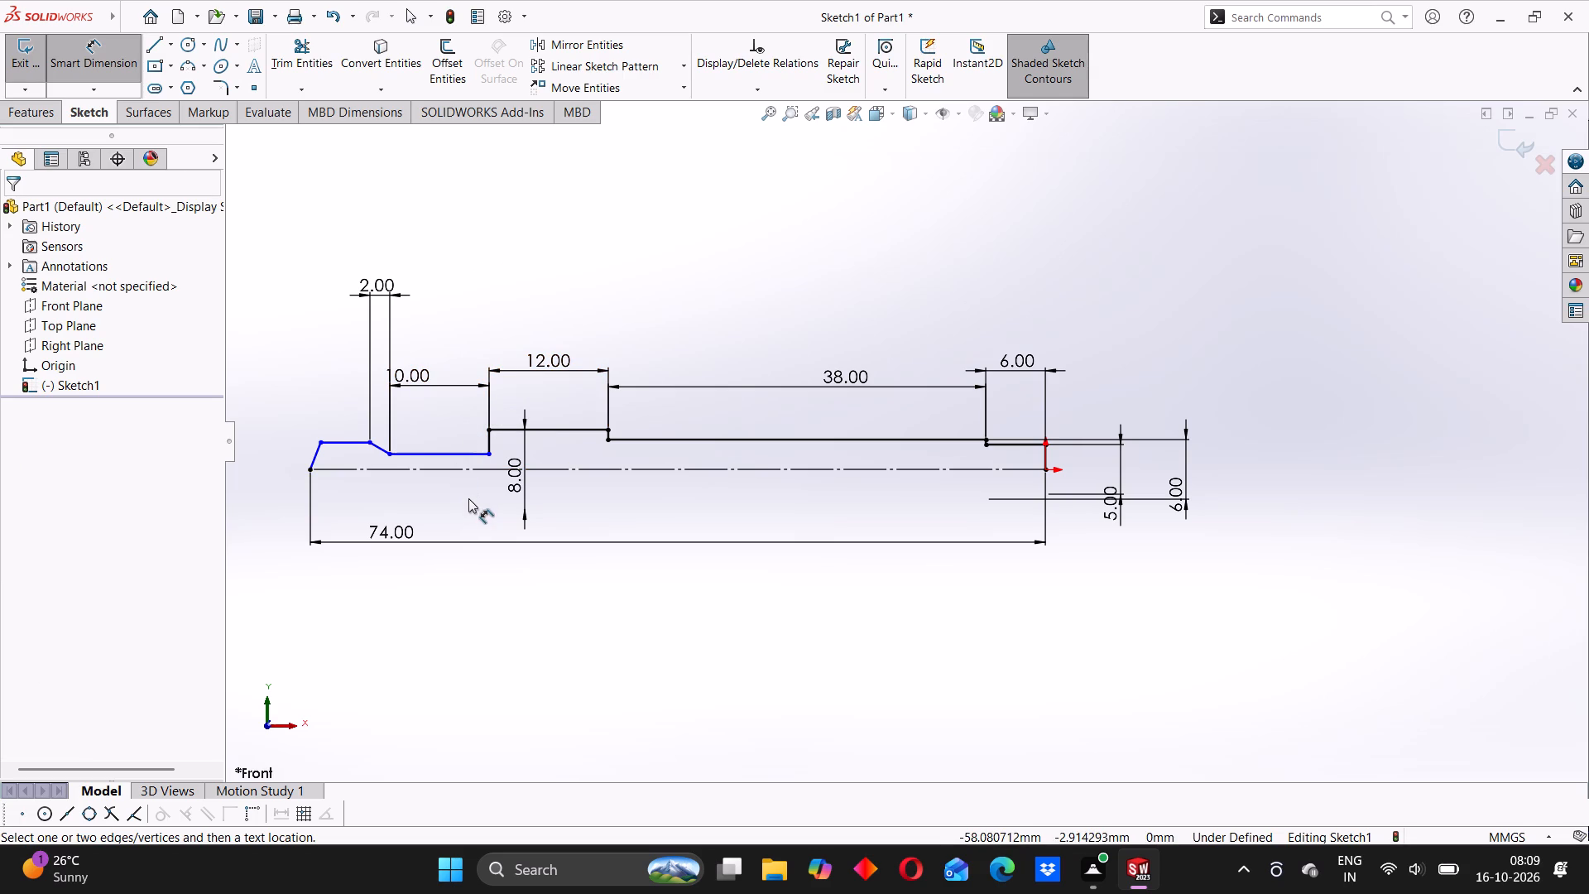
# Dimension the 10 mm groove line across the centerline as a 6 mm diameter.
pyautogui.click(446, 458)
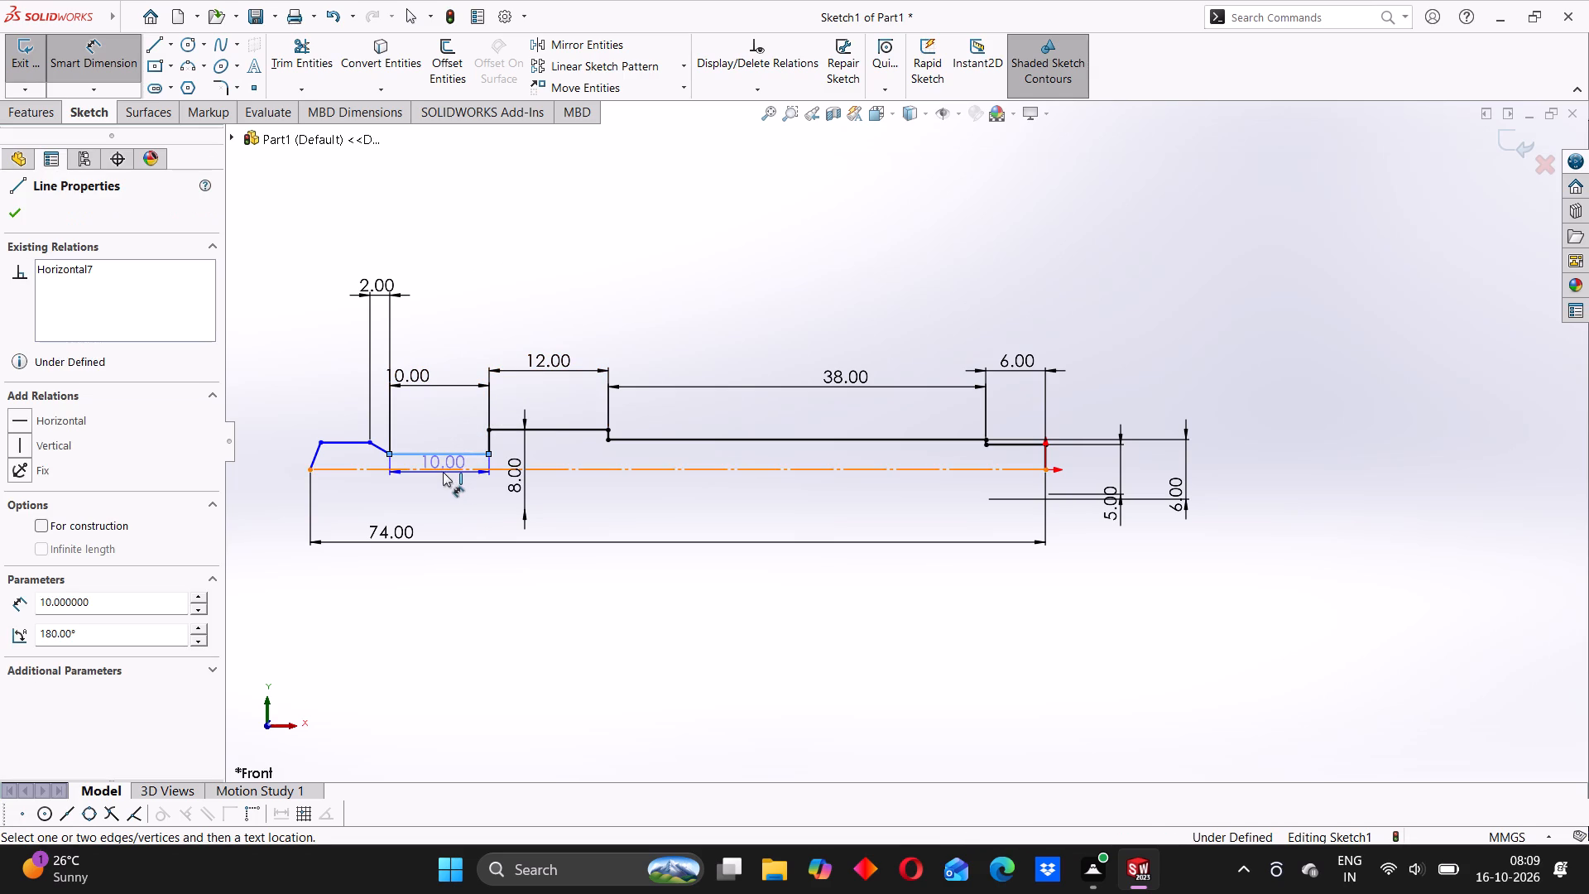
pyautogui.click(443, 472)
pyautogui.click(440, 483)
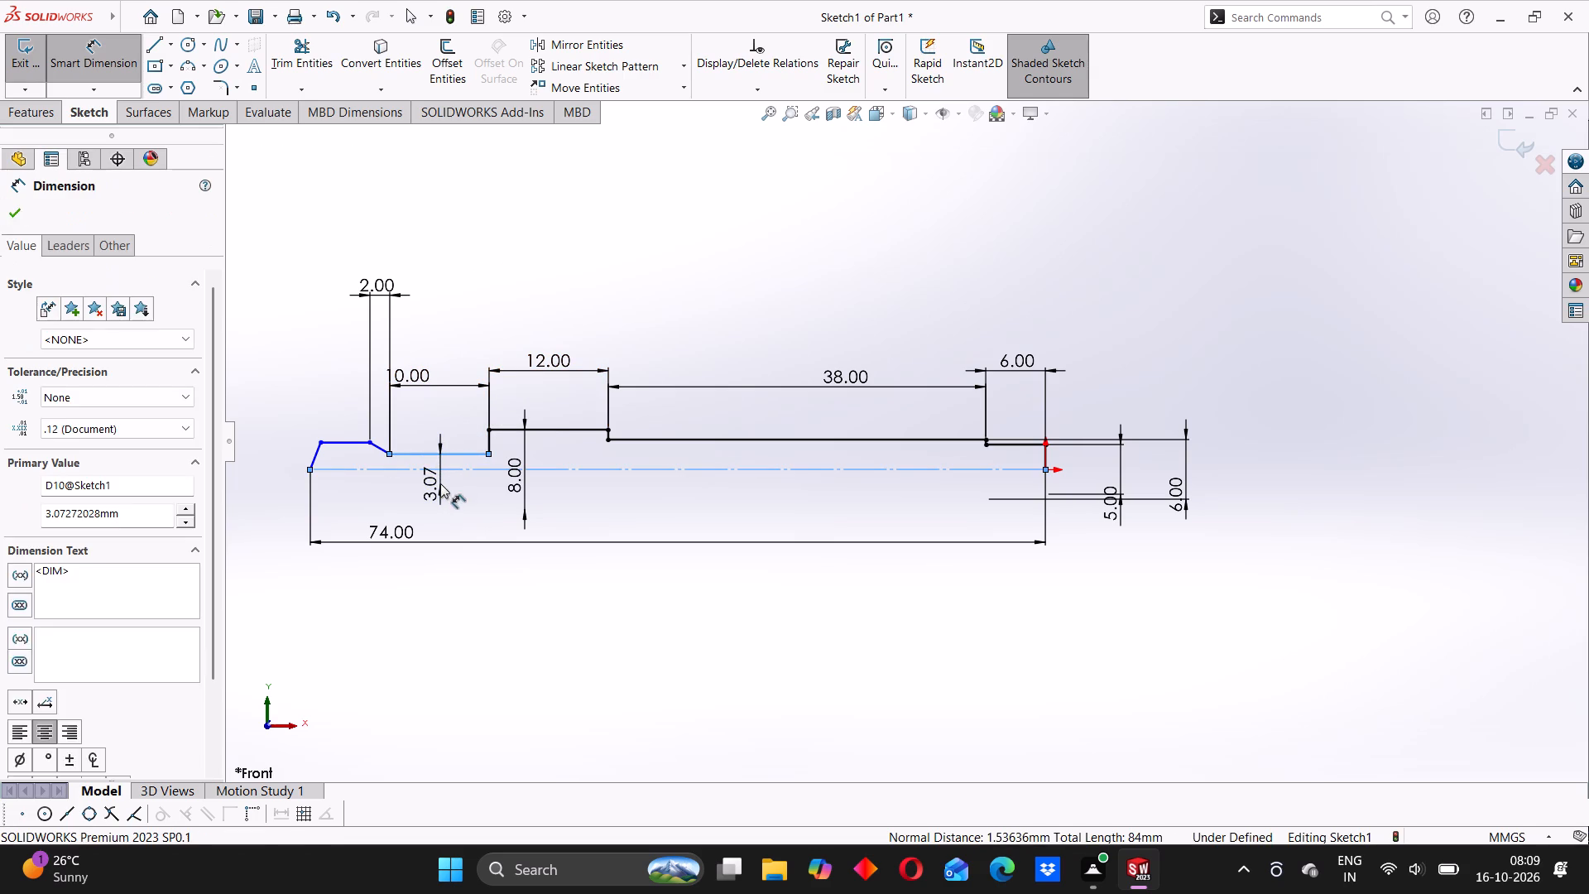
pyautogui.press('6')
pyautogui.press('Return')
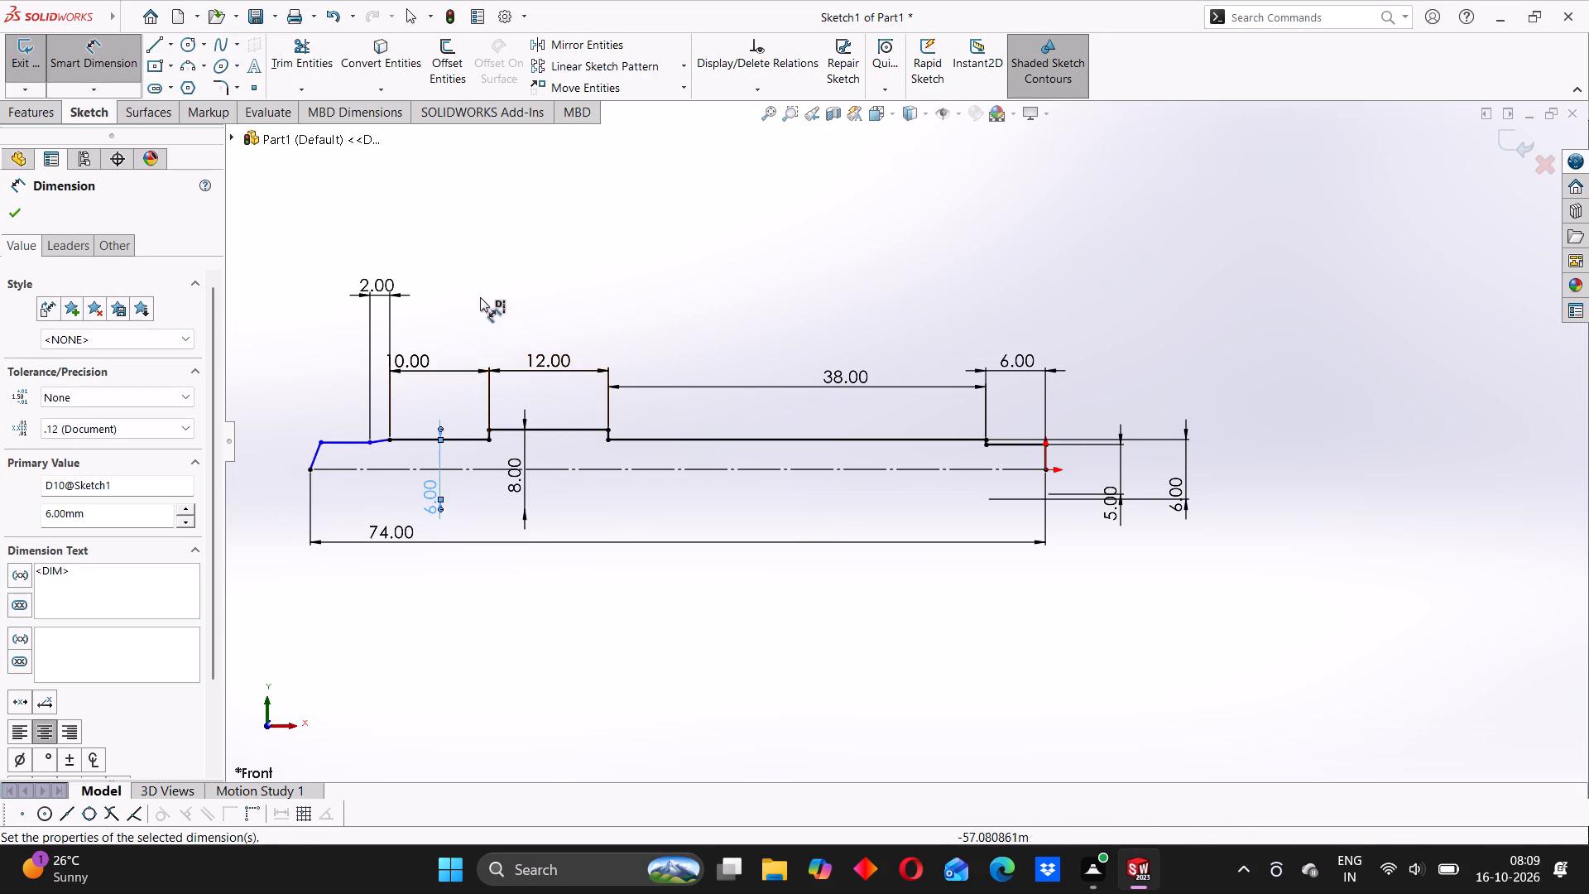
pyautogui.click(481, 296)
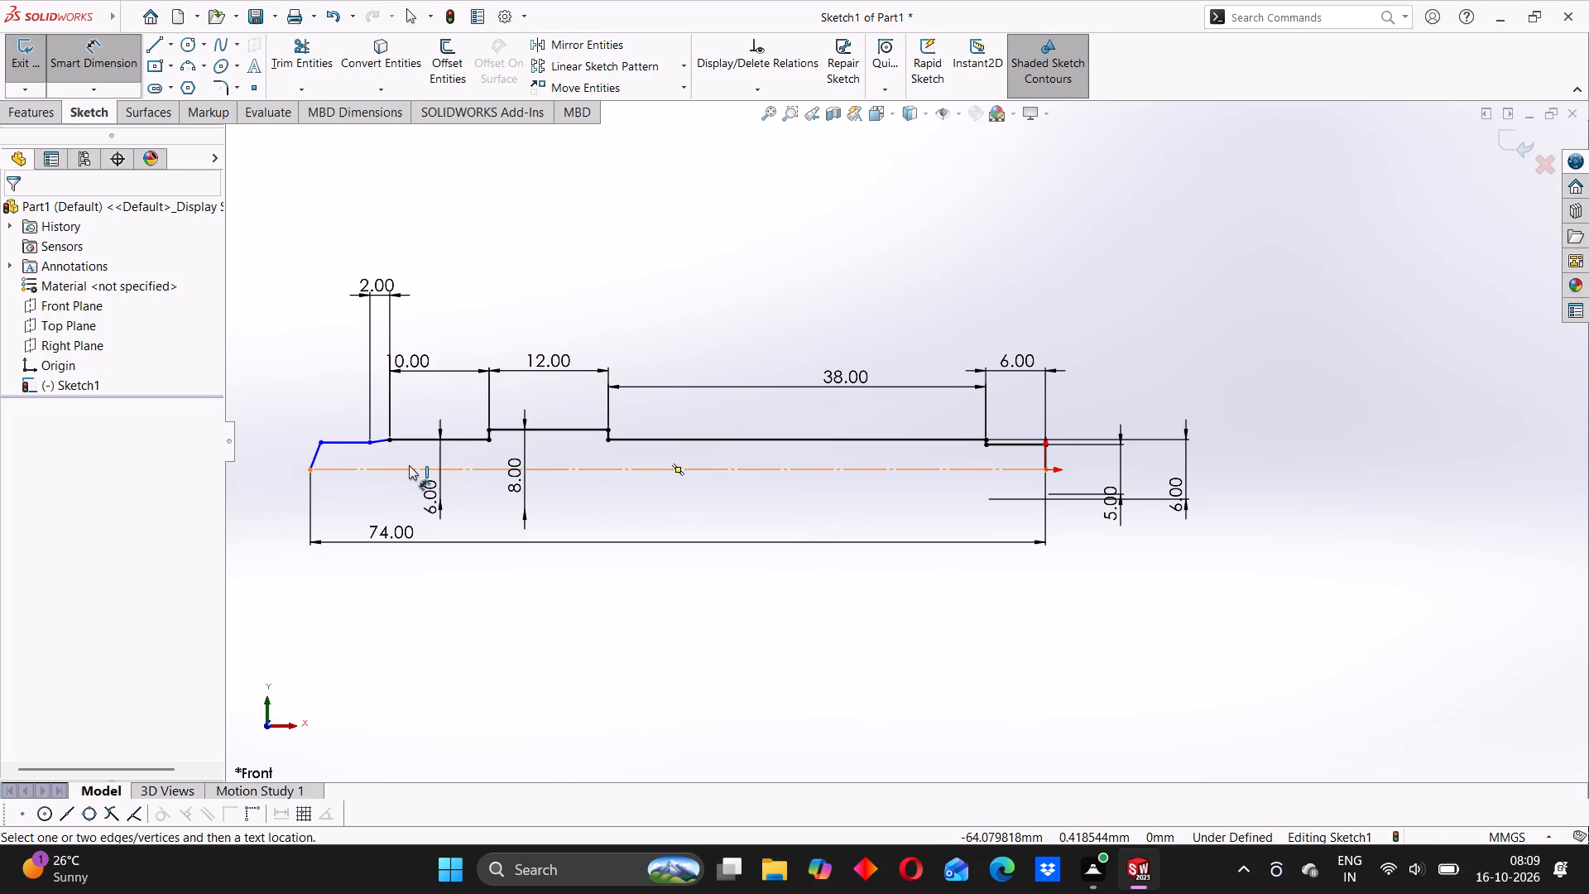
pyautogui.scroll(-3, 409, 465)
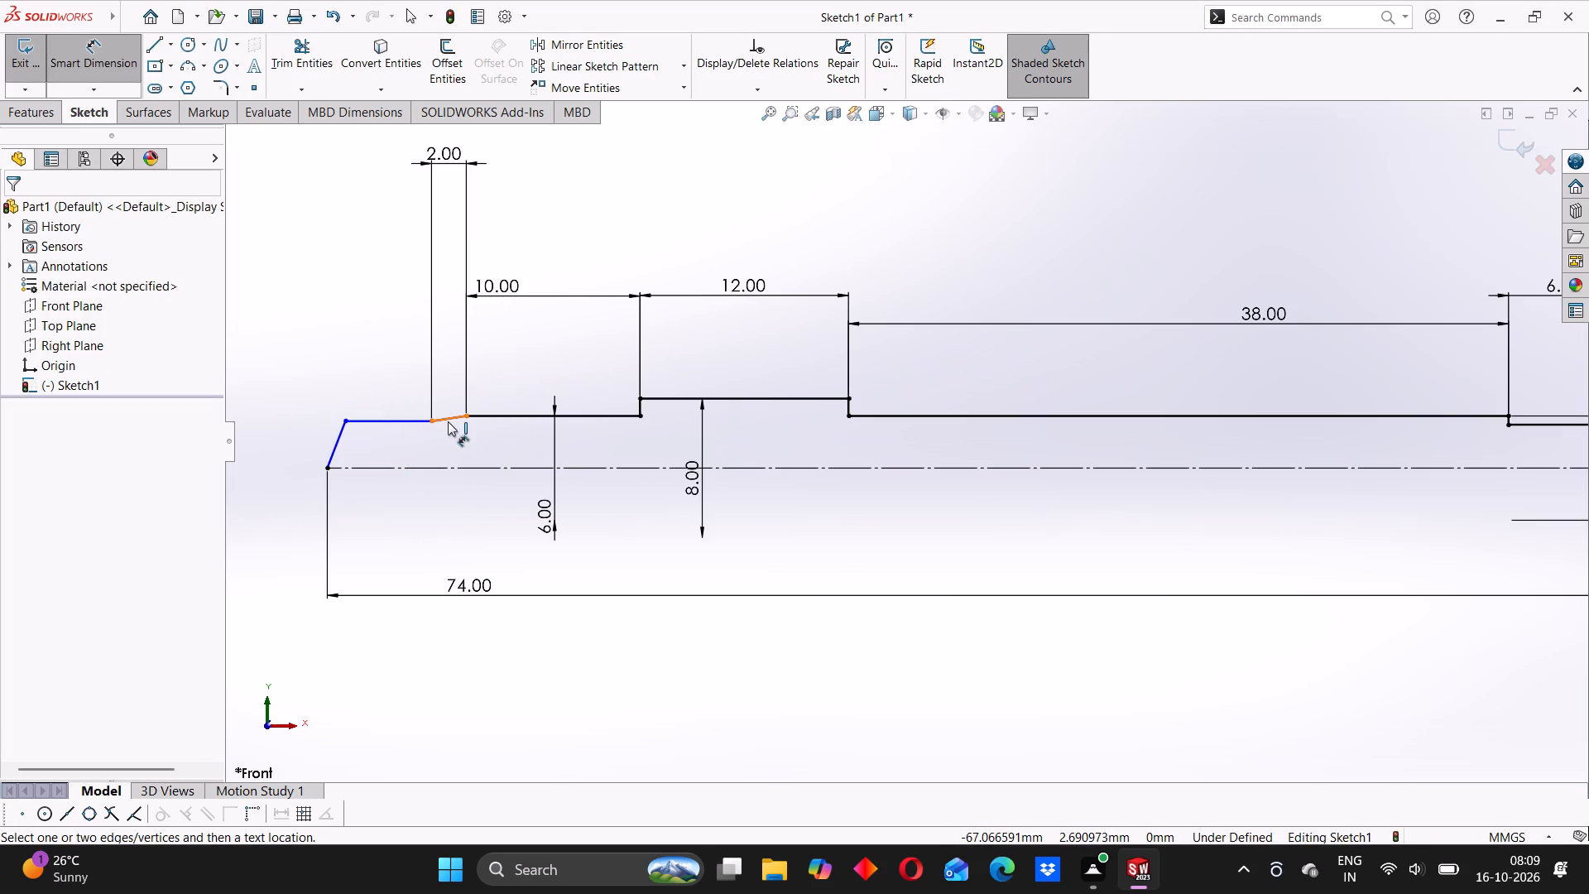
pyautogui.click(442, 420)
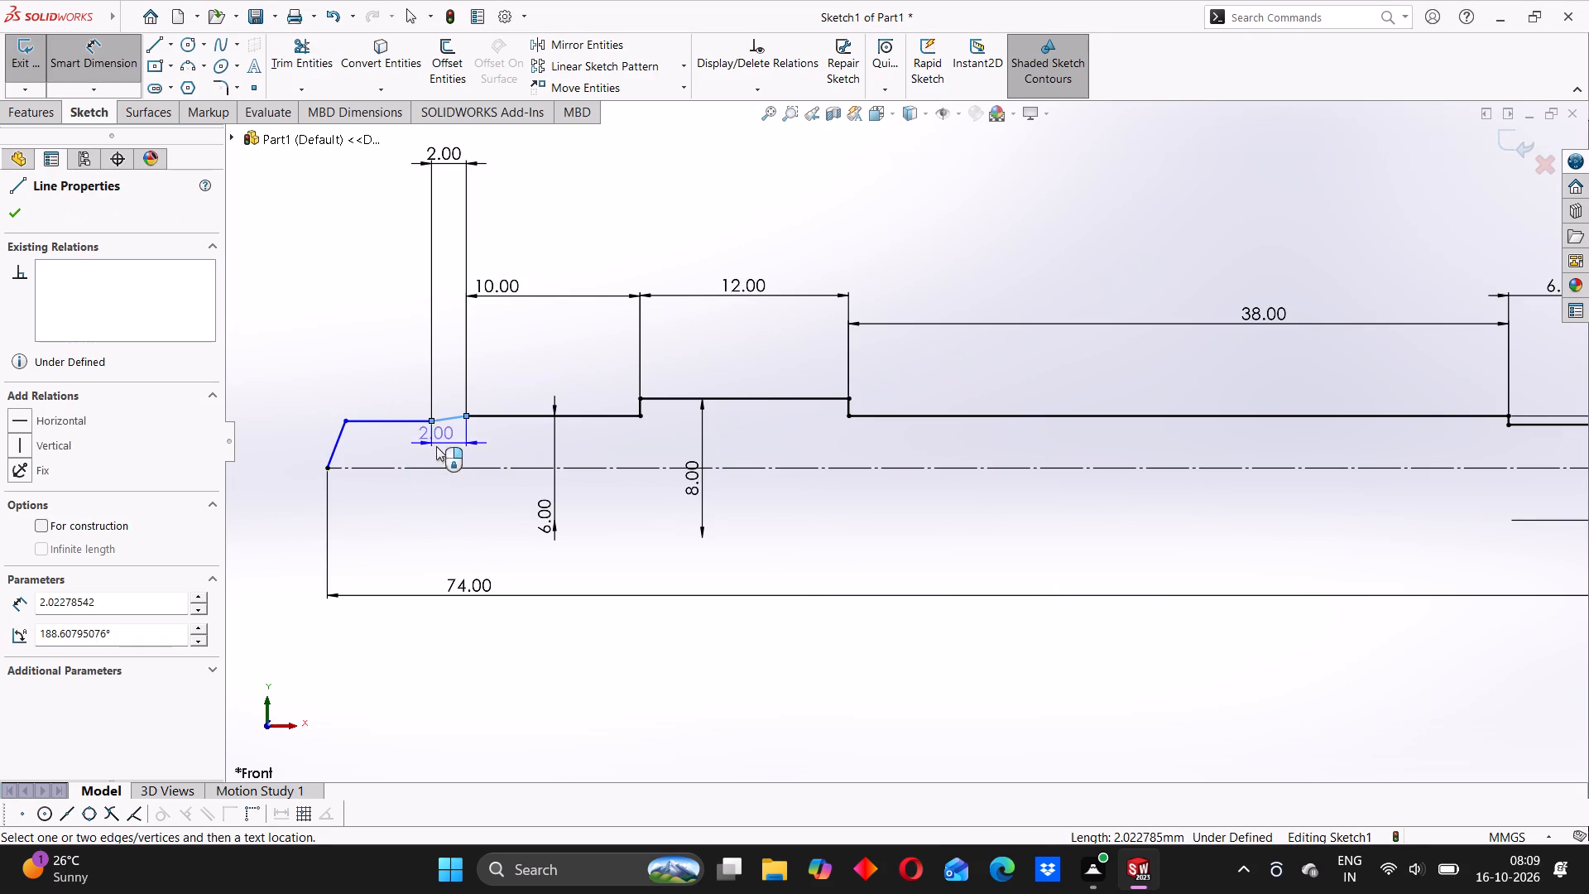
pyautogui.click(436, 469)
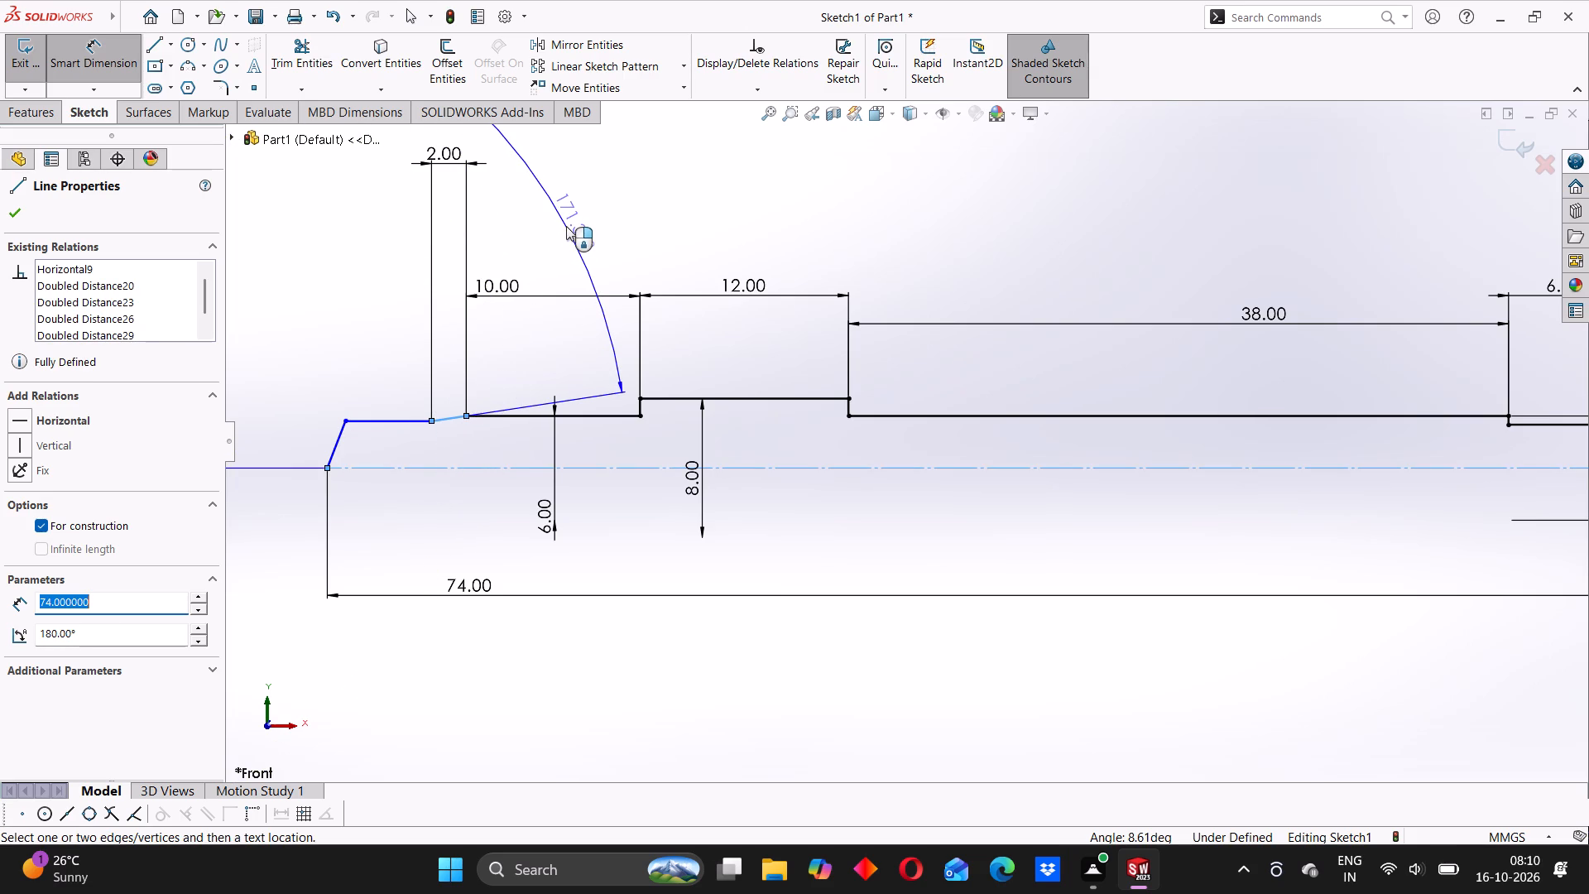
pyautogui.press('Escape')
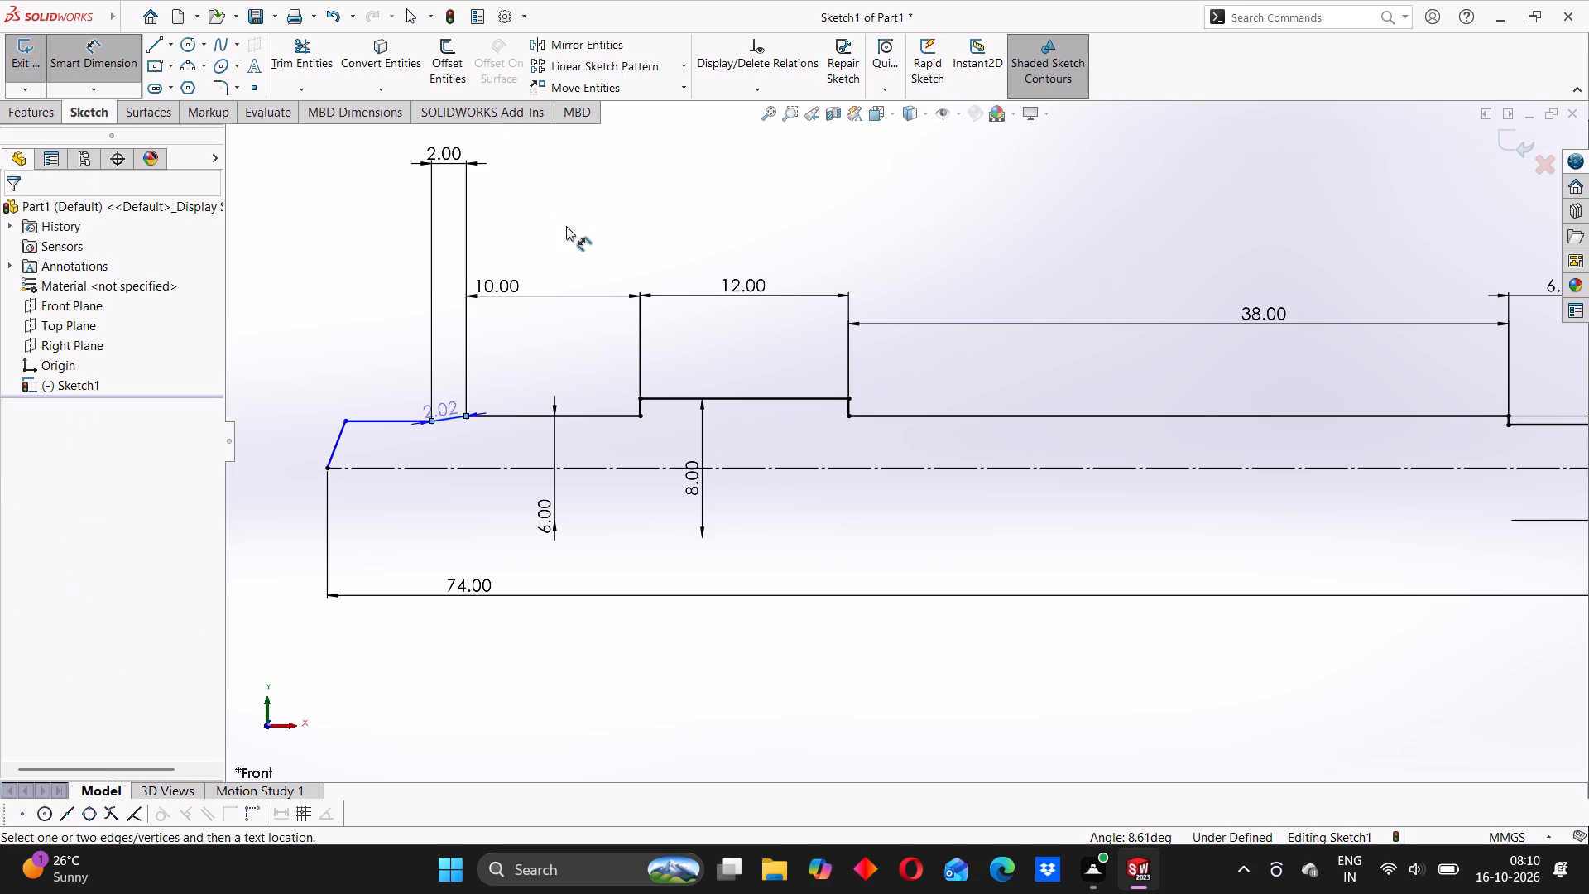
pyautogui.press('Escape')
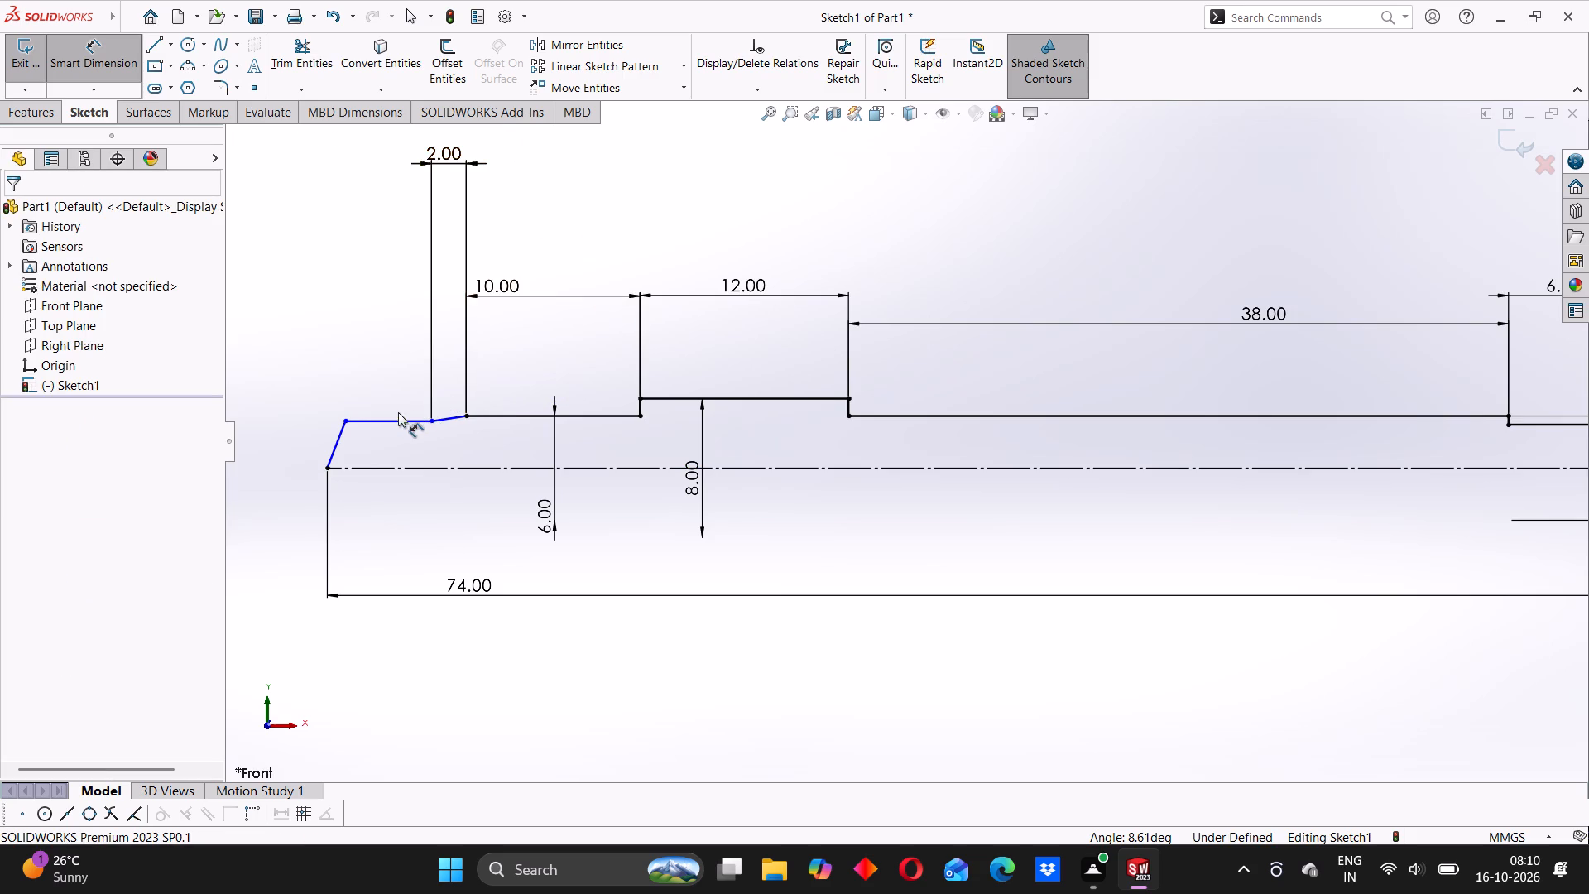
# Dimension the head's horizontal top line across the centerline as a 12 mm diameter.
pyautogui.click(398, 418)
pyautogui.click(390, 469)
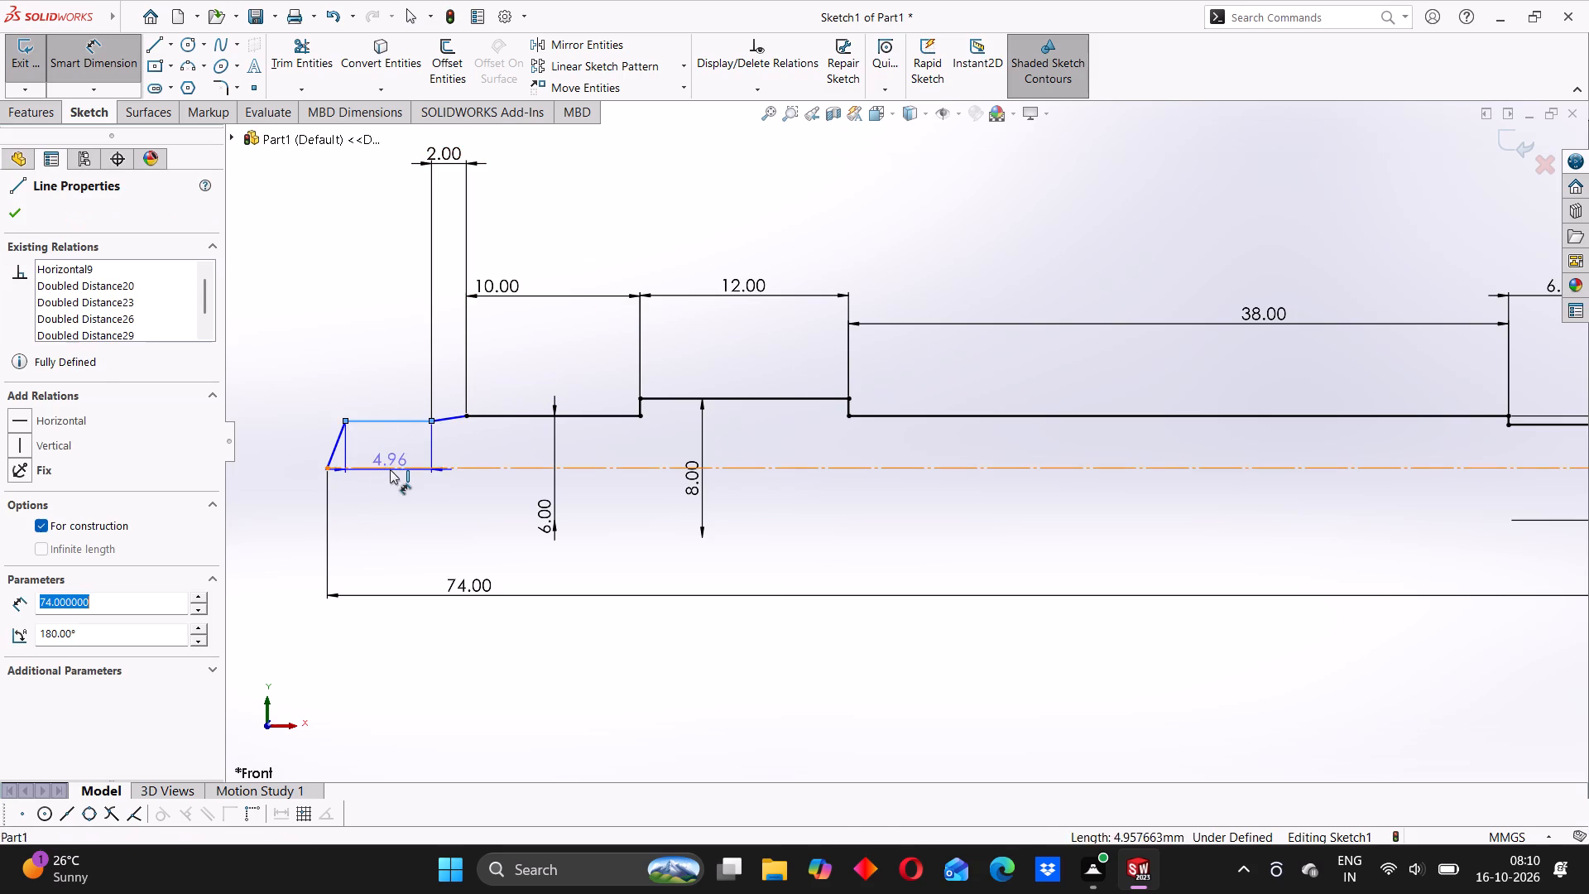
pyautogui.click(388, 477)
pyautogui.write('12')
pyautogui.press('Return')
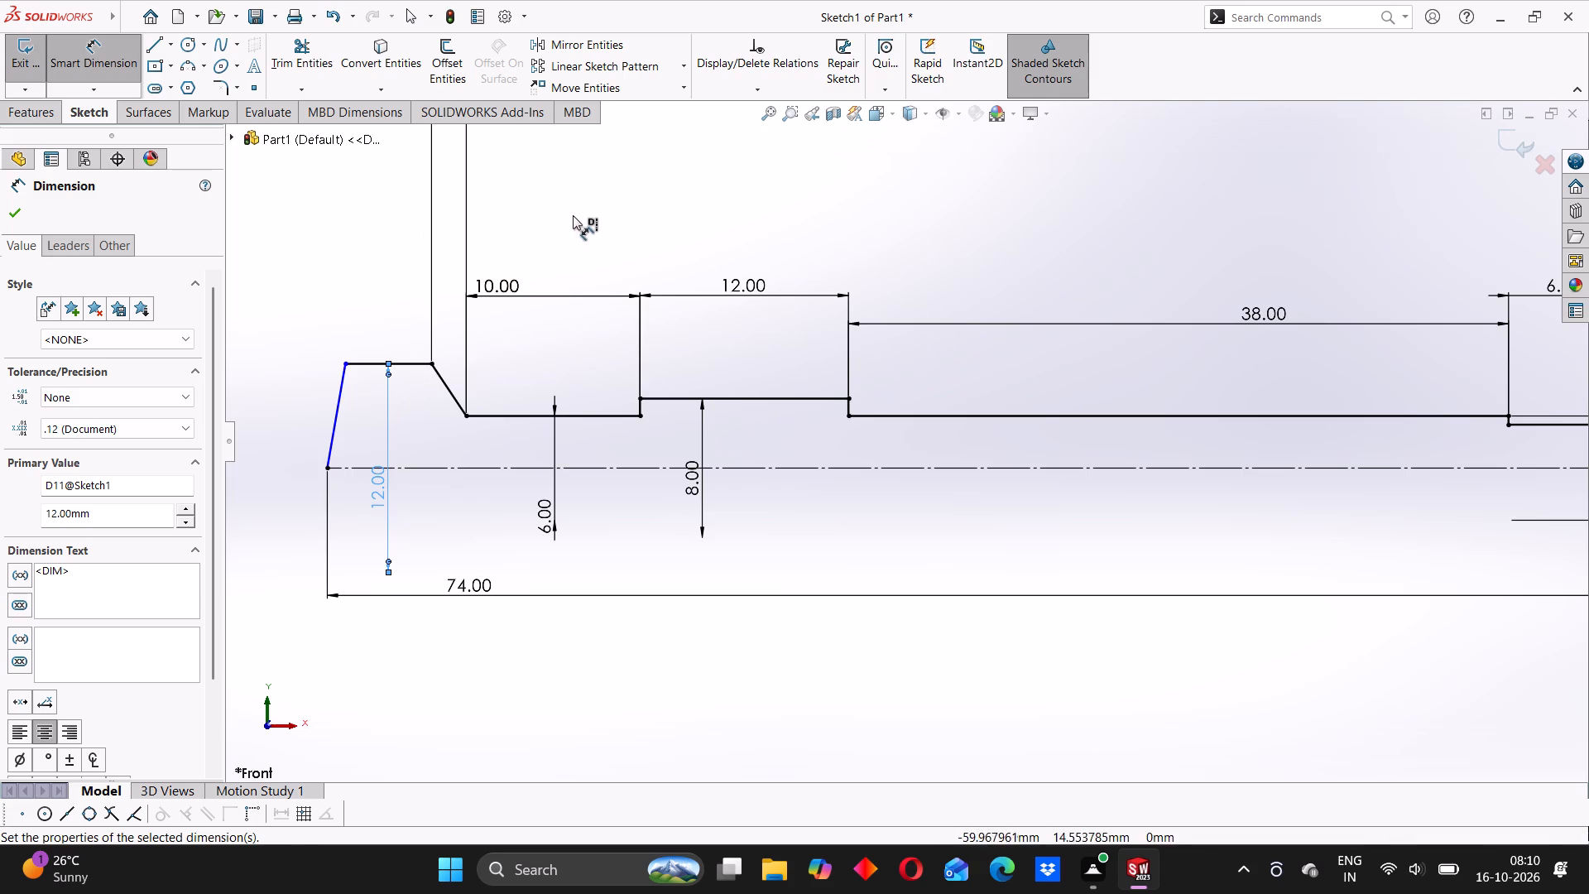
pyautogui.click(573, 215)
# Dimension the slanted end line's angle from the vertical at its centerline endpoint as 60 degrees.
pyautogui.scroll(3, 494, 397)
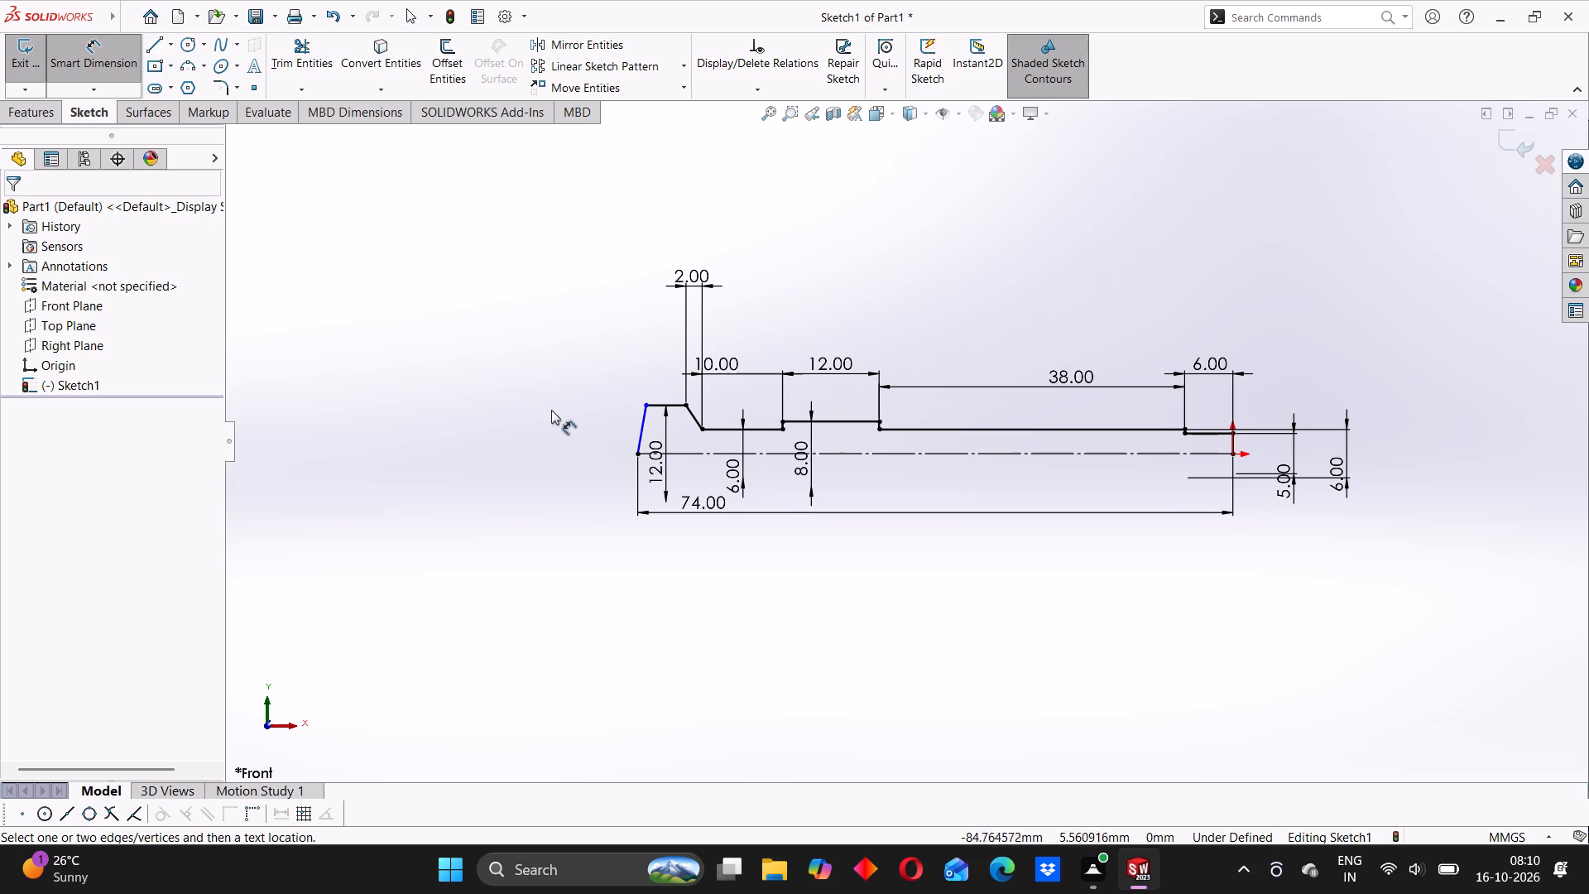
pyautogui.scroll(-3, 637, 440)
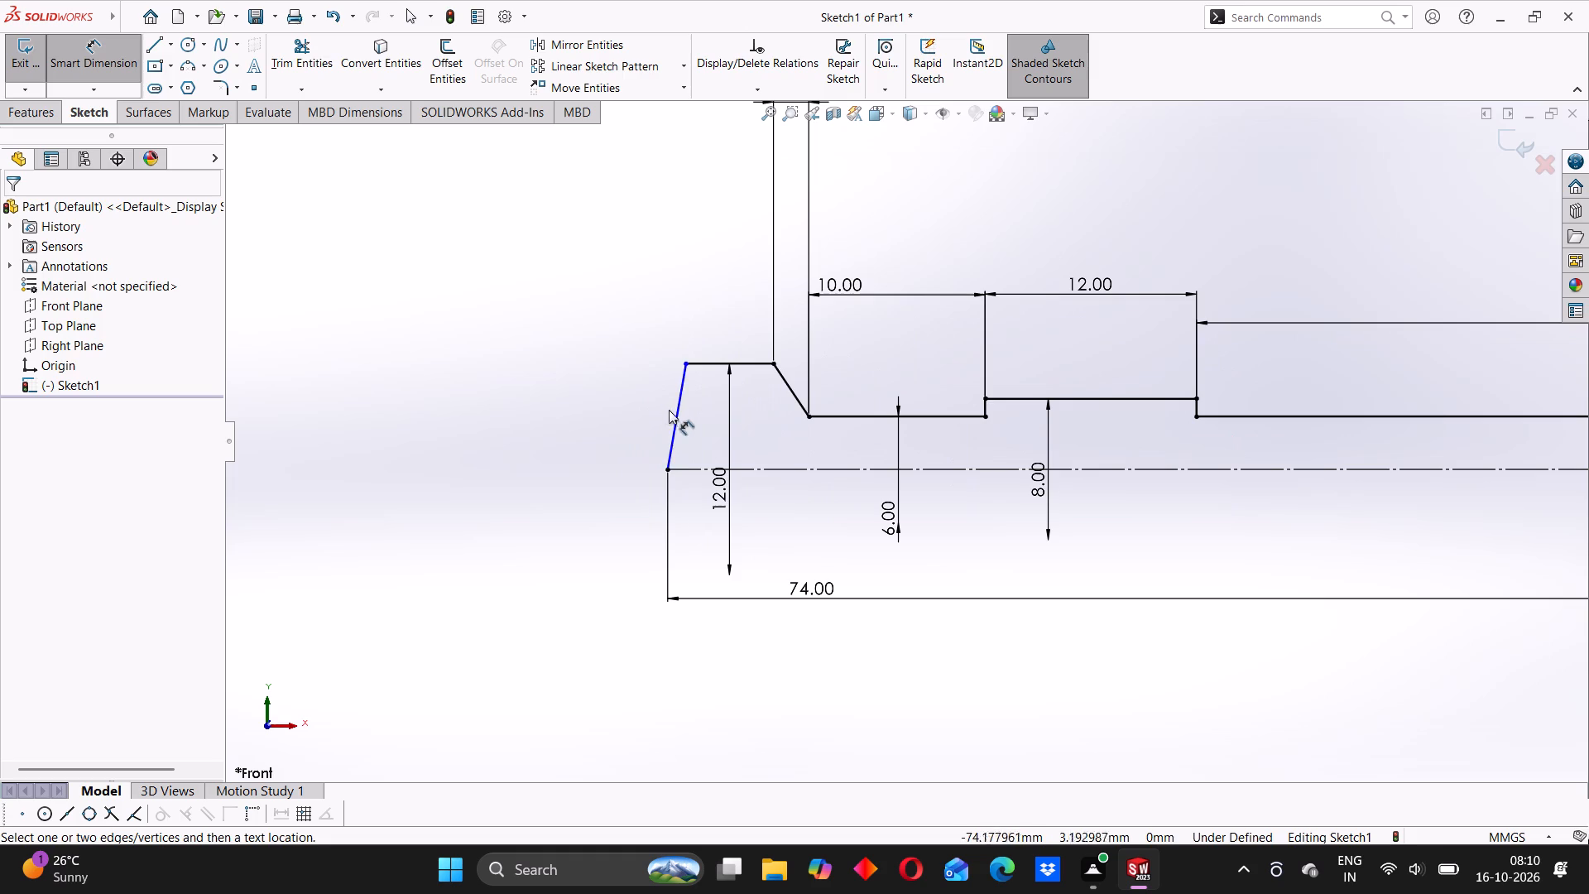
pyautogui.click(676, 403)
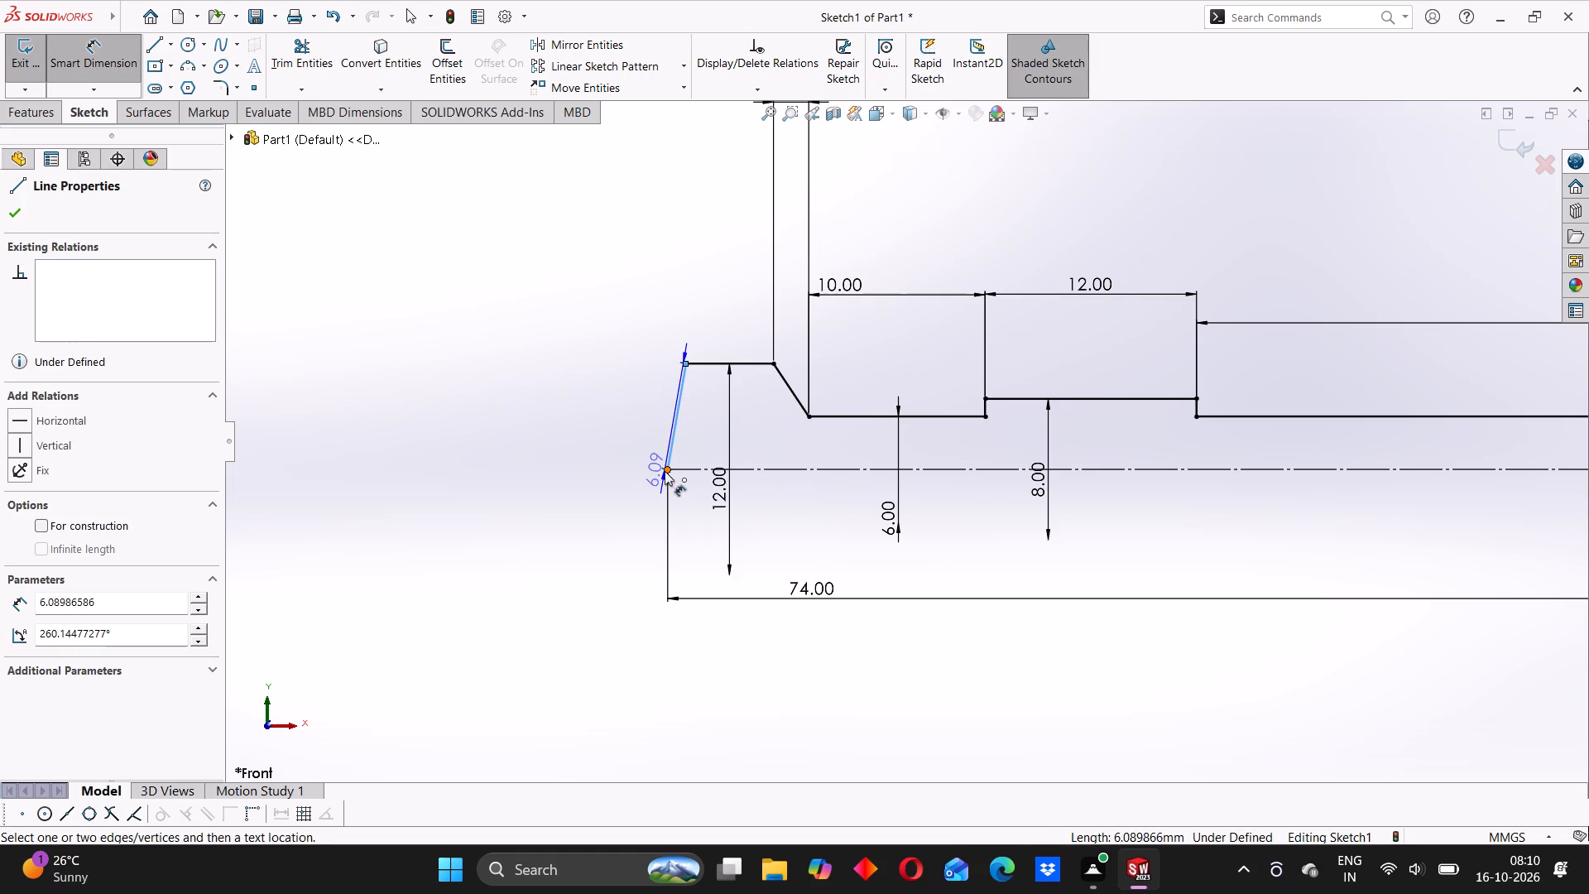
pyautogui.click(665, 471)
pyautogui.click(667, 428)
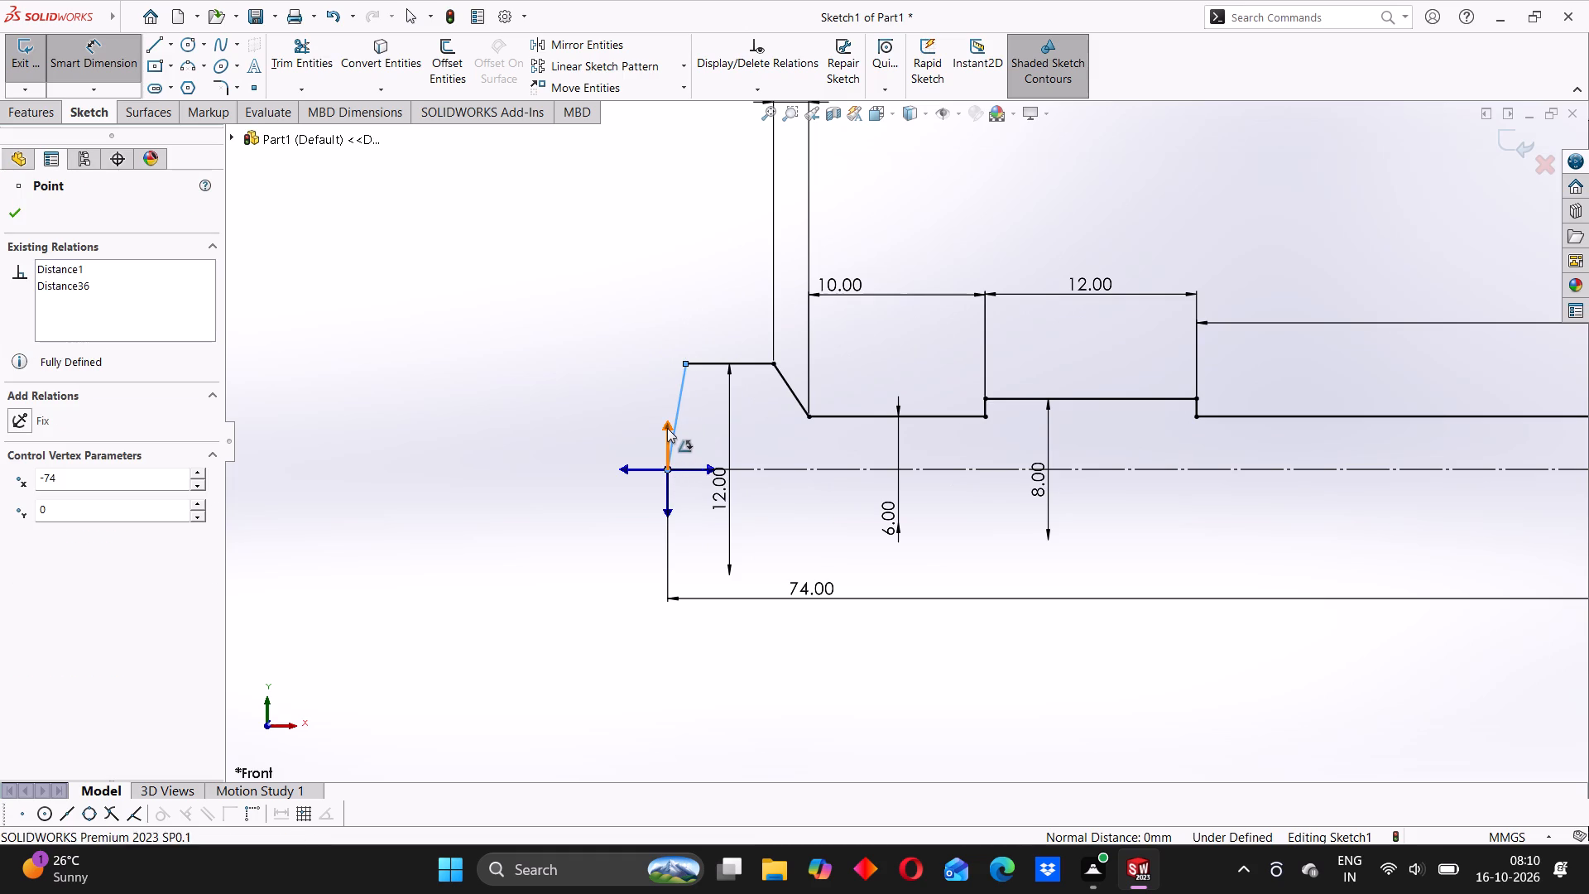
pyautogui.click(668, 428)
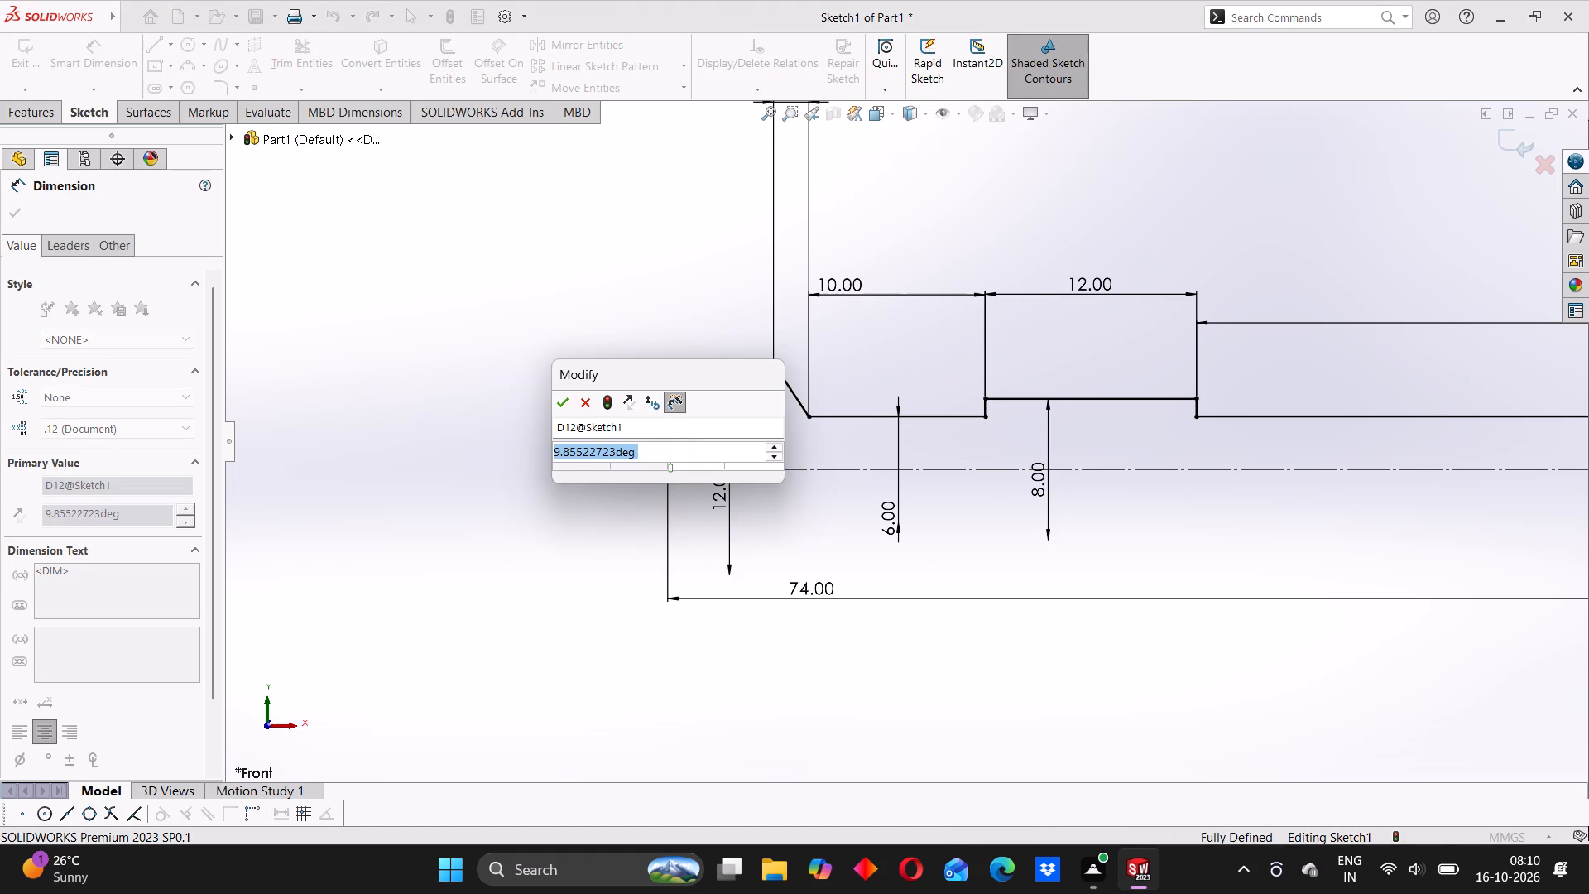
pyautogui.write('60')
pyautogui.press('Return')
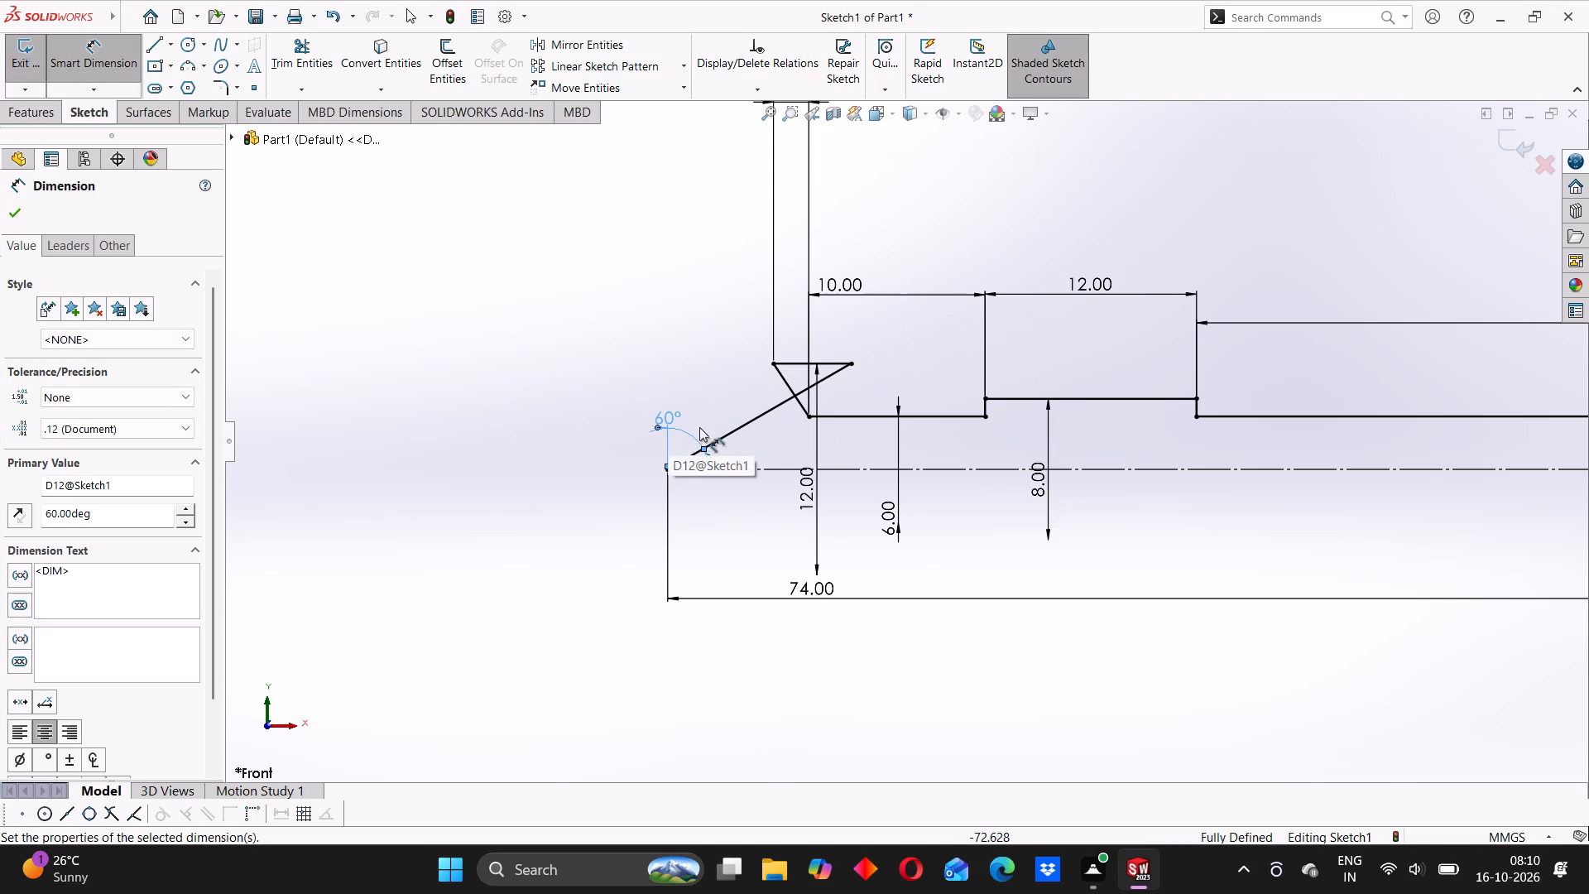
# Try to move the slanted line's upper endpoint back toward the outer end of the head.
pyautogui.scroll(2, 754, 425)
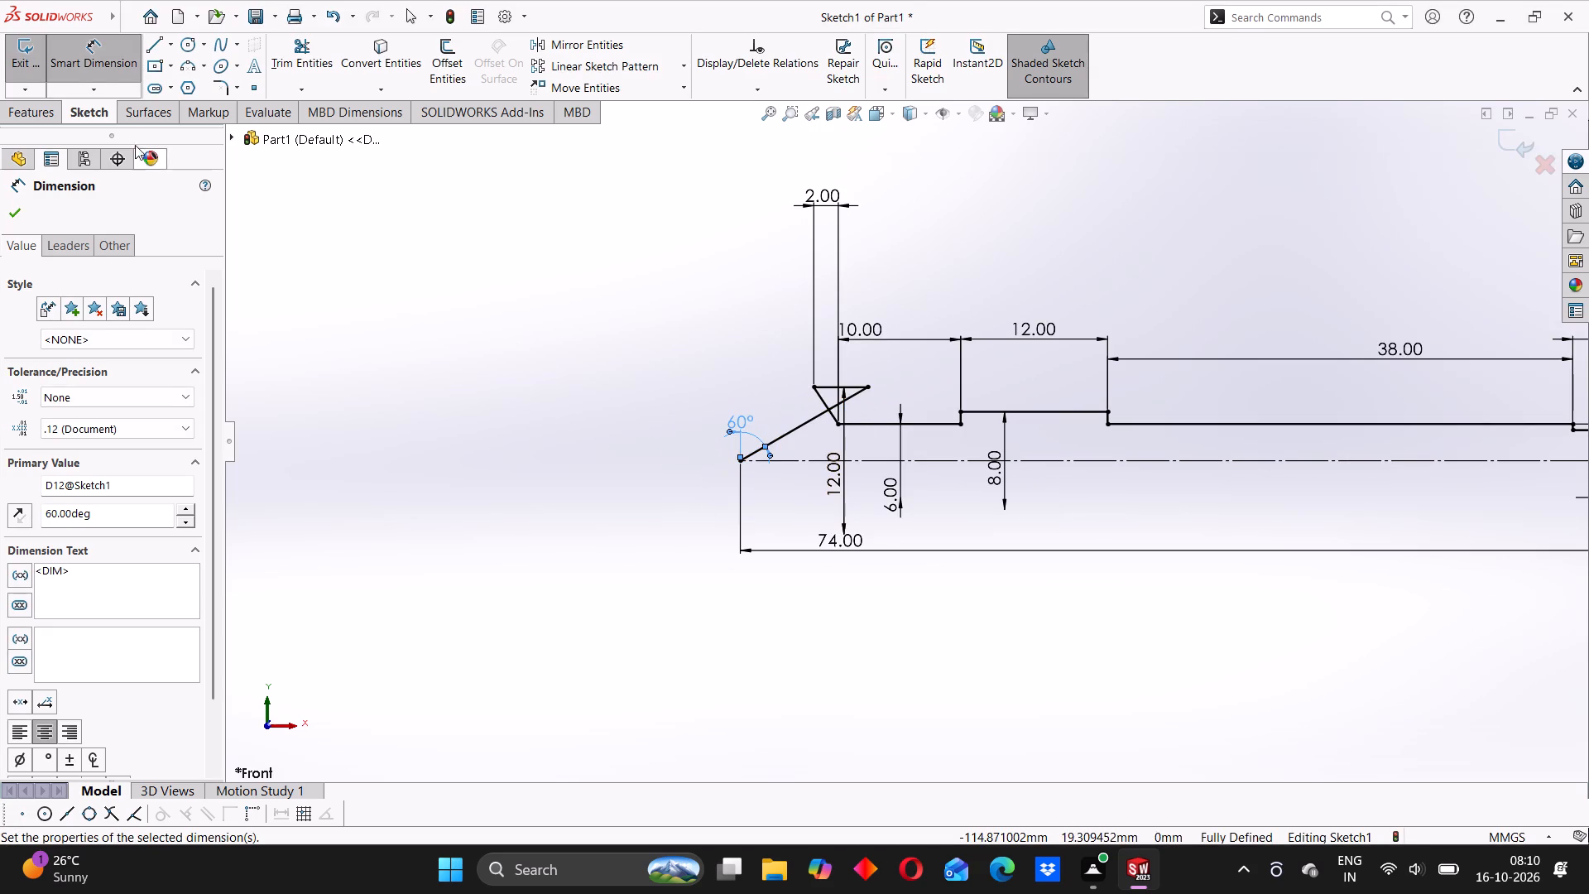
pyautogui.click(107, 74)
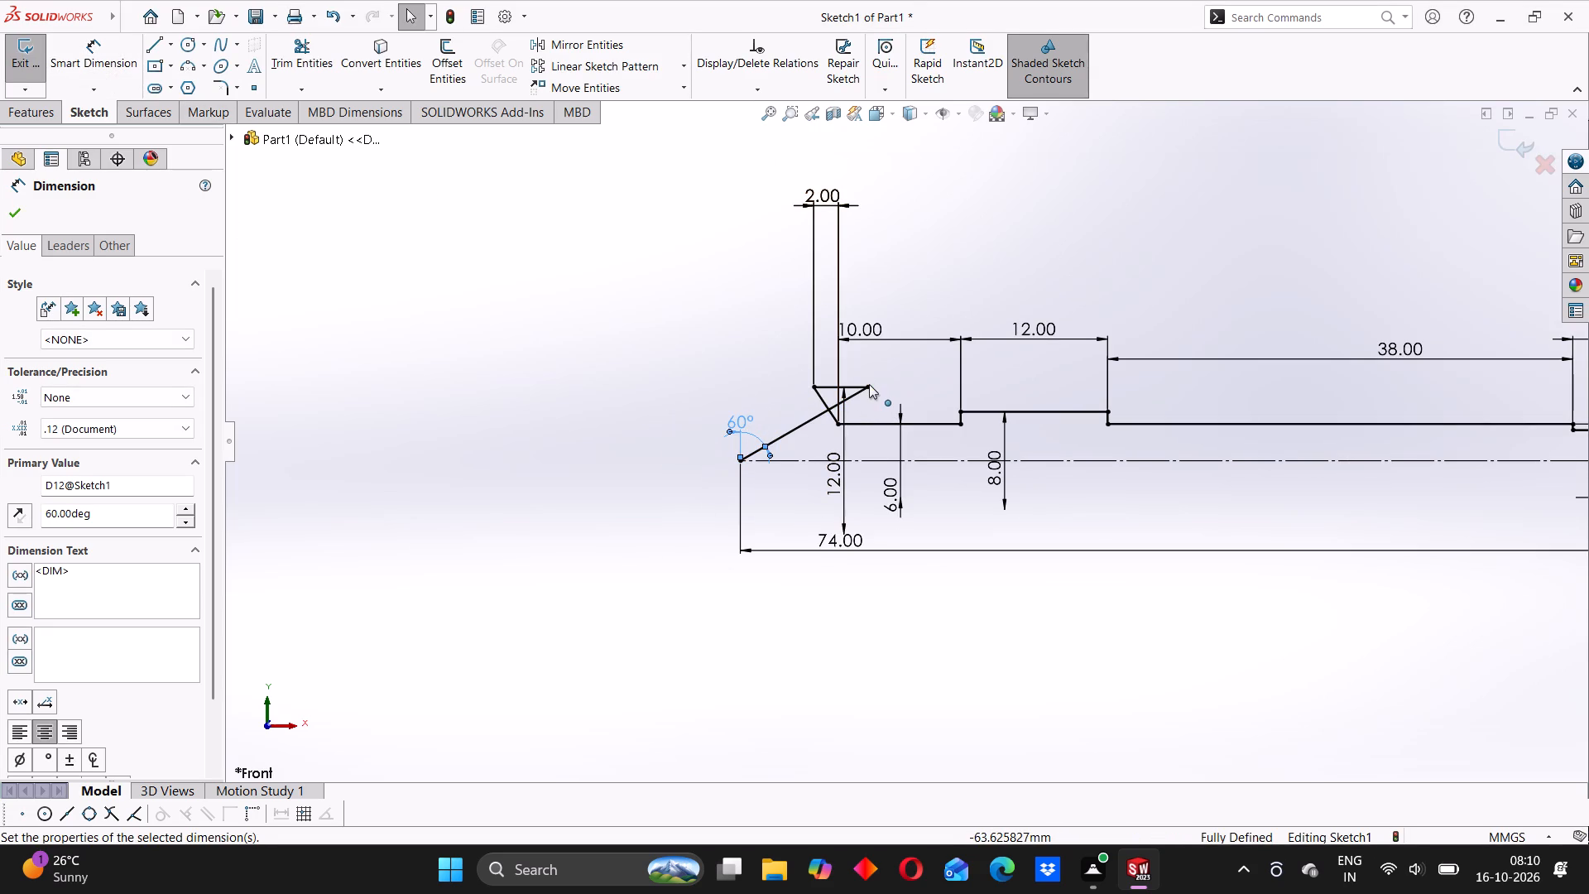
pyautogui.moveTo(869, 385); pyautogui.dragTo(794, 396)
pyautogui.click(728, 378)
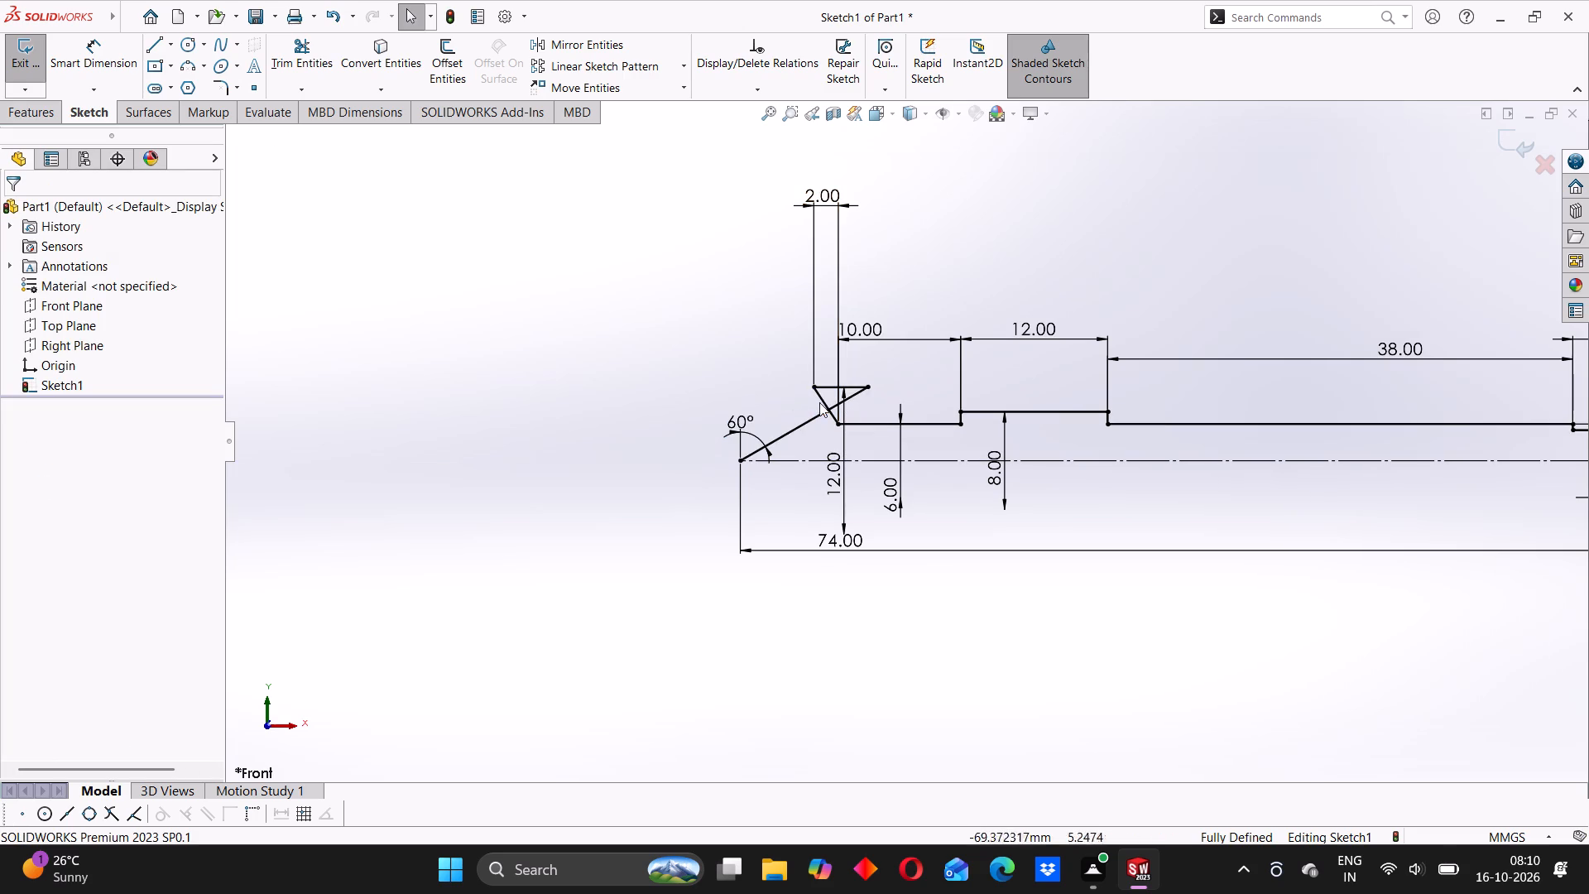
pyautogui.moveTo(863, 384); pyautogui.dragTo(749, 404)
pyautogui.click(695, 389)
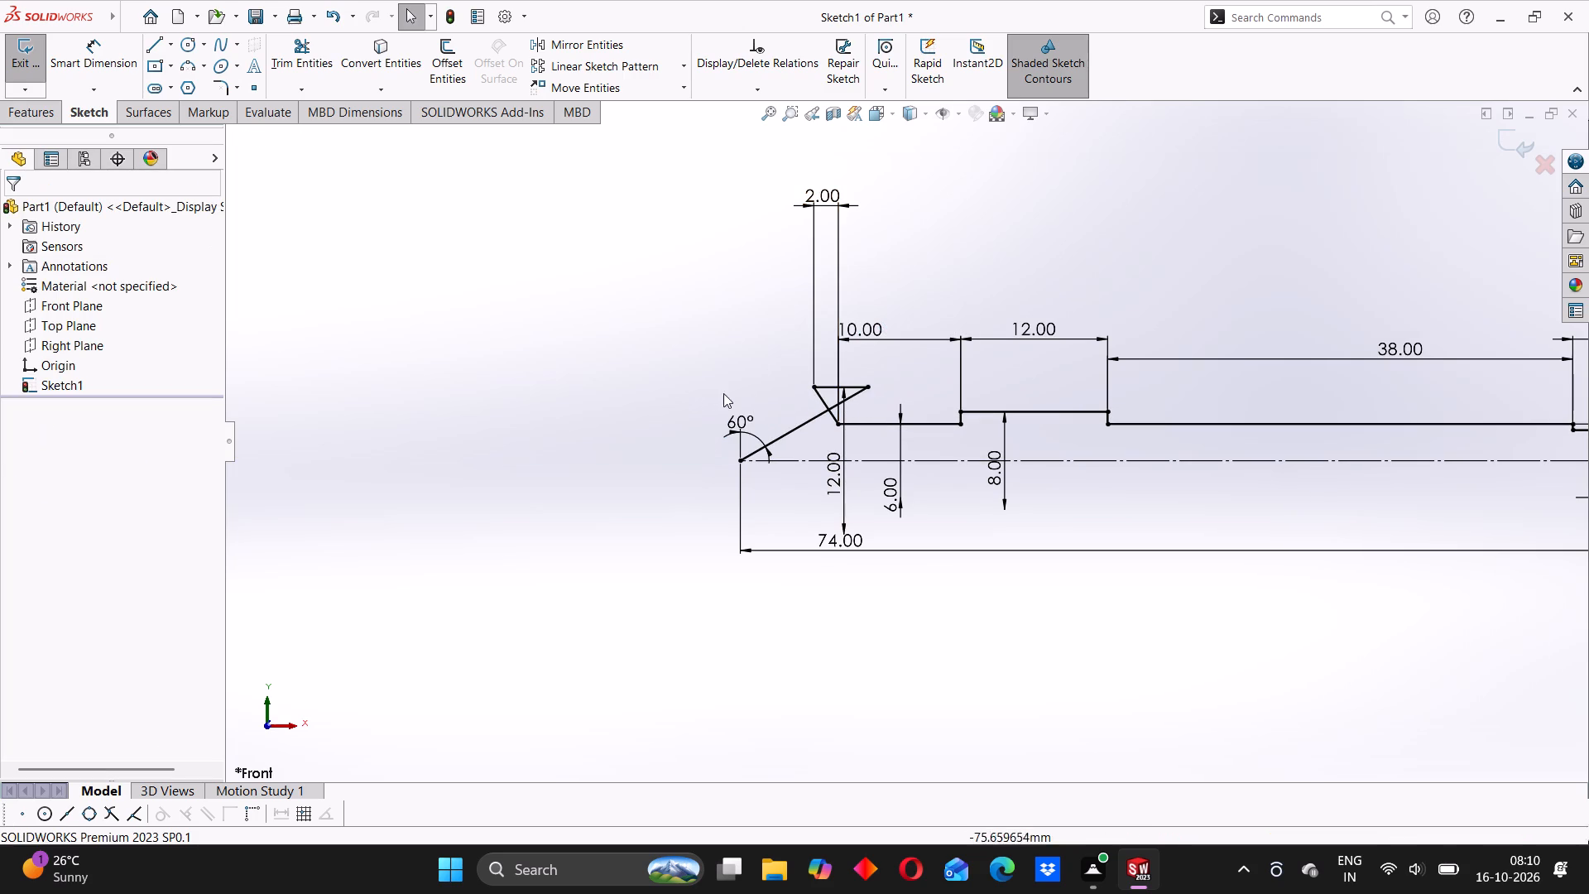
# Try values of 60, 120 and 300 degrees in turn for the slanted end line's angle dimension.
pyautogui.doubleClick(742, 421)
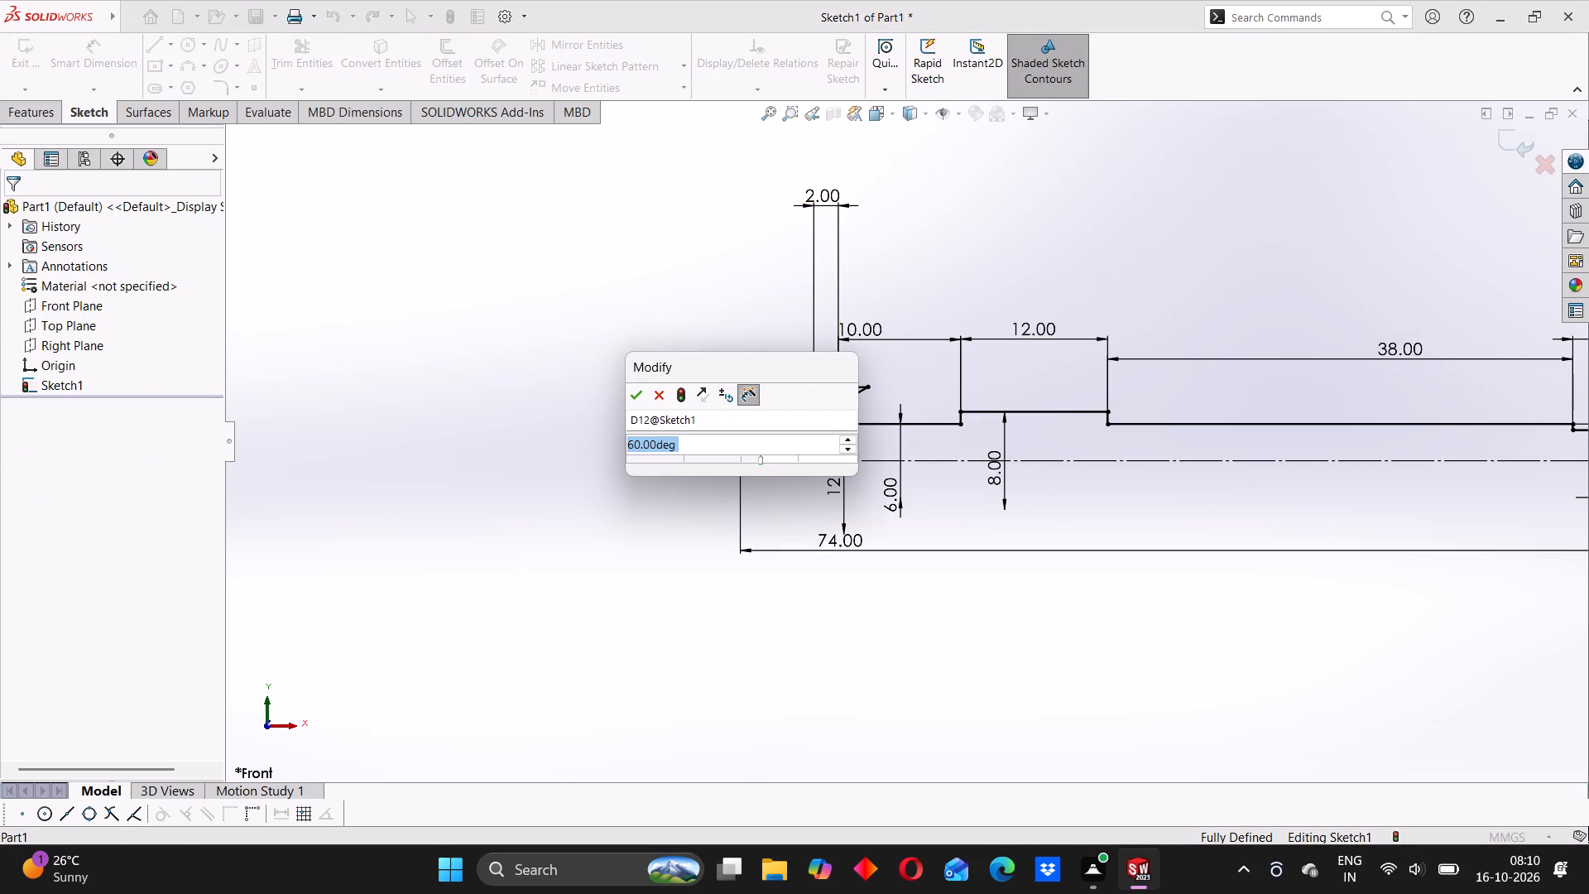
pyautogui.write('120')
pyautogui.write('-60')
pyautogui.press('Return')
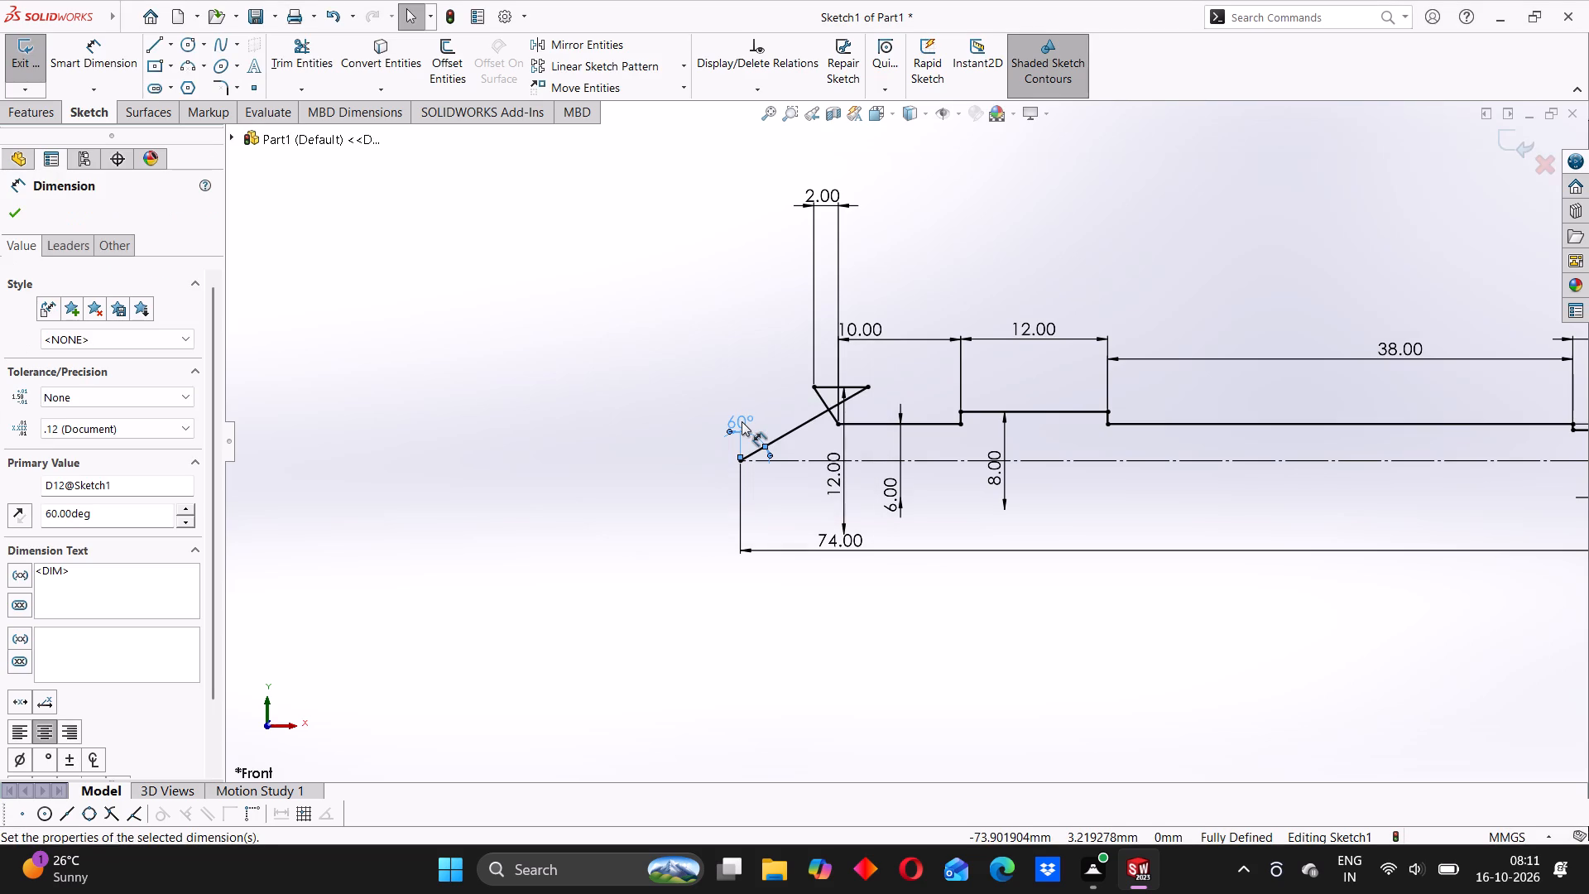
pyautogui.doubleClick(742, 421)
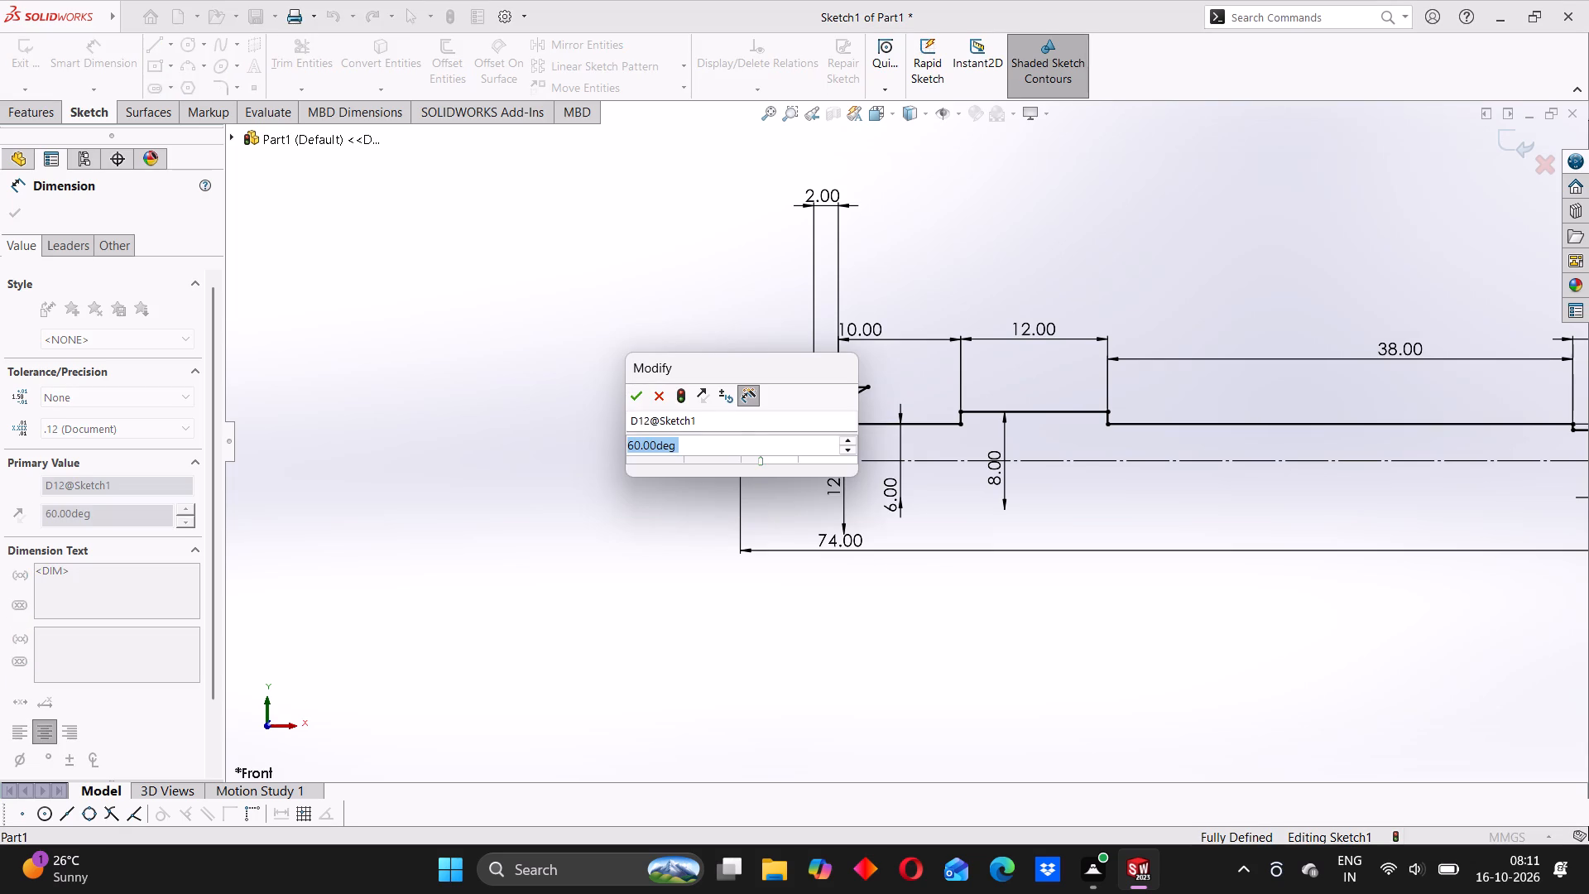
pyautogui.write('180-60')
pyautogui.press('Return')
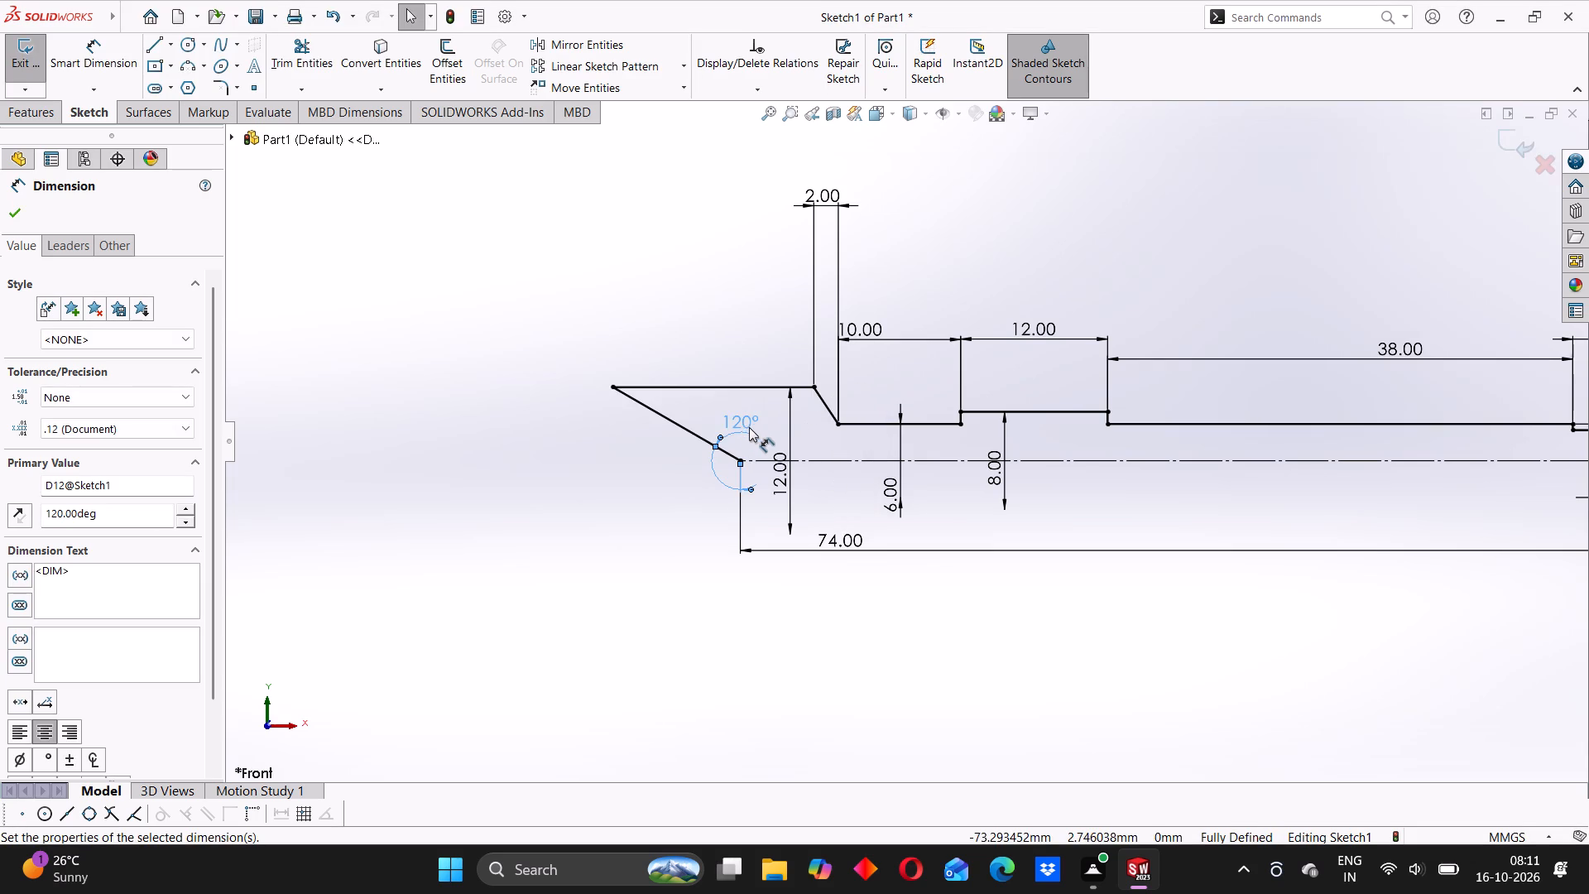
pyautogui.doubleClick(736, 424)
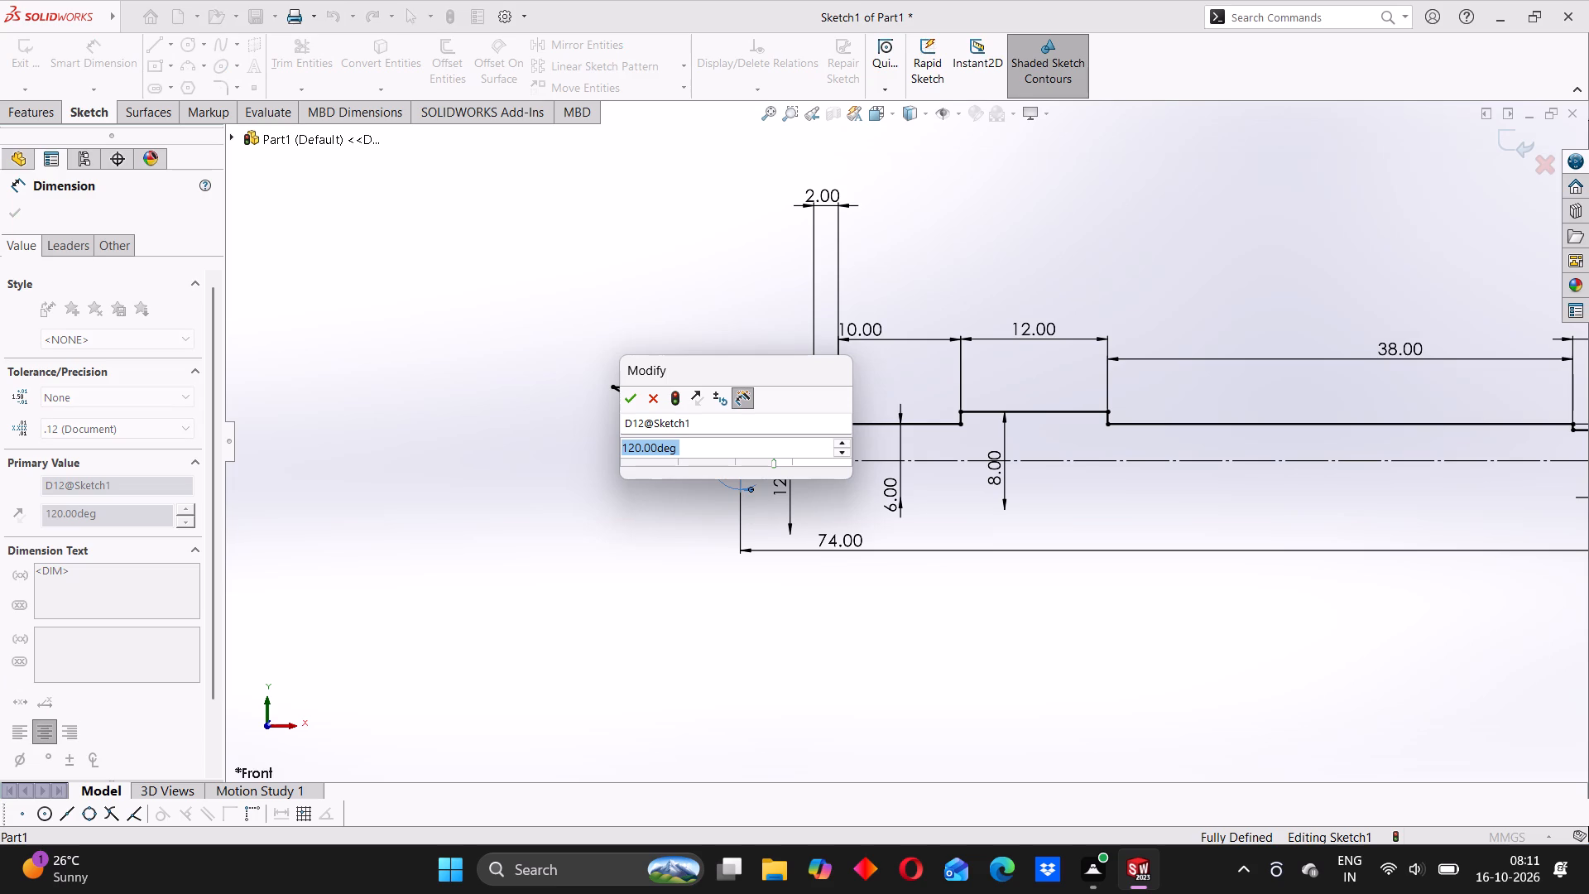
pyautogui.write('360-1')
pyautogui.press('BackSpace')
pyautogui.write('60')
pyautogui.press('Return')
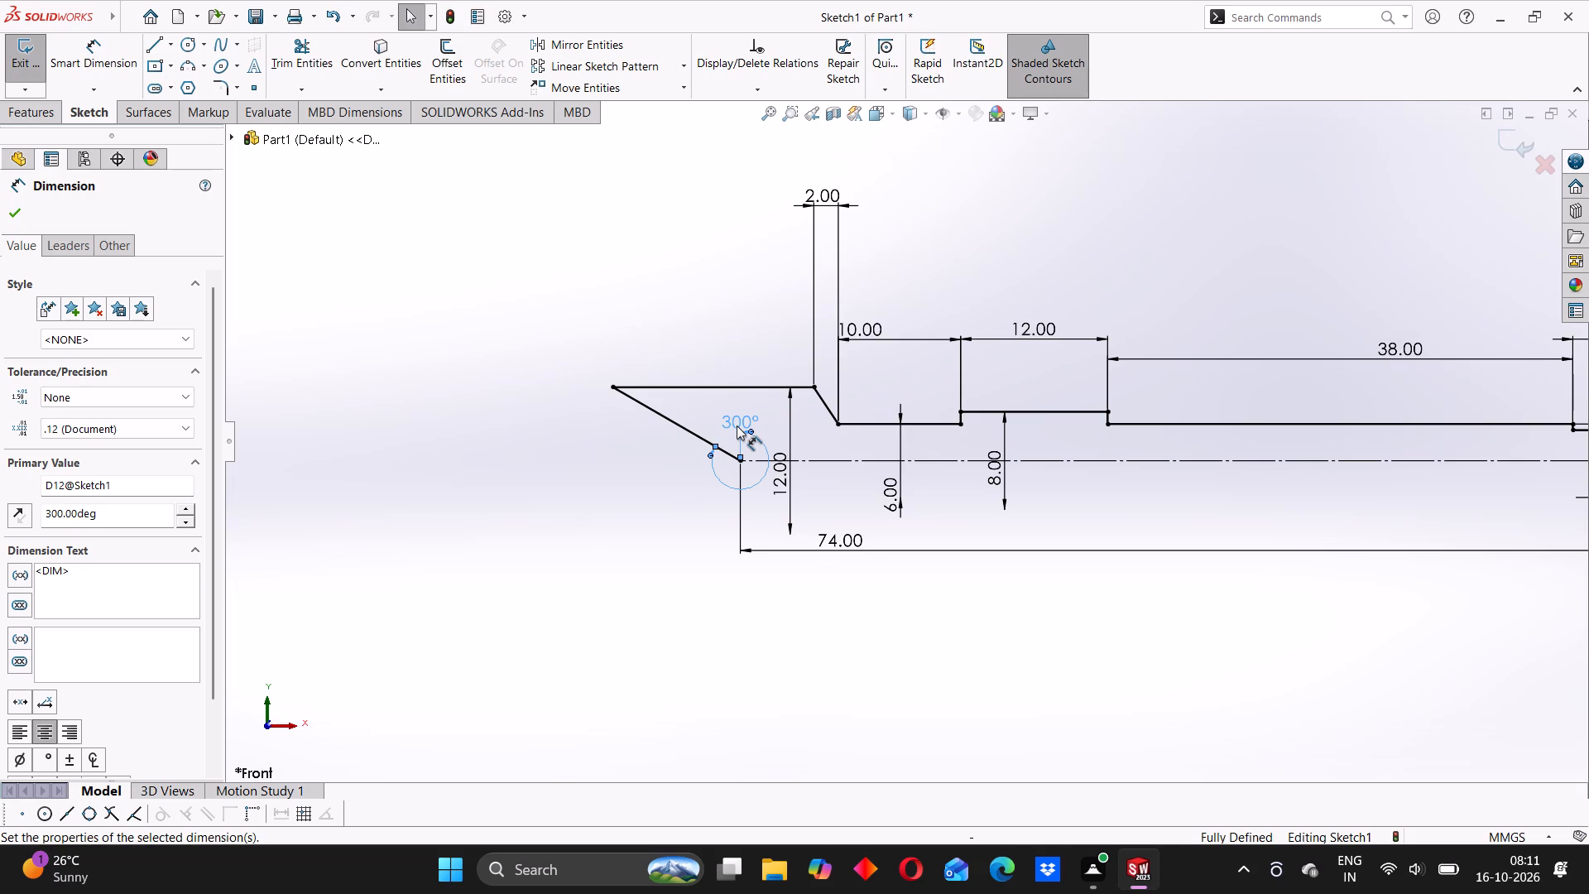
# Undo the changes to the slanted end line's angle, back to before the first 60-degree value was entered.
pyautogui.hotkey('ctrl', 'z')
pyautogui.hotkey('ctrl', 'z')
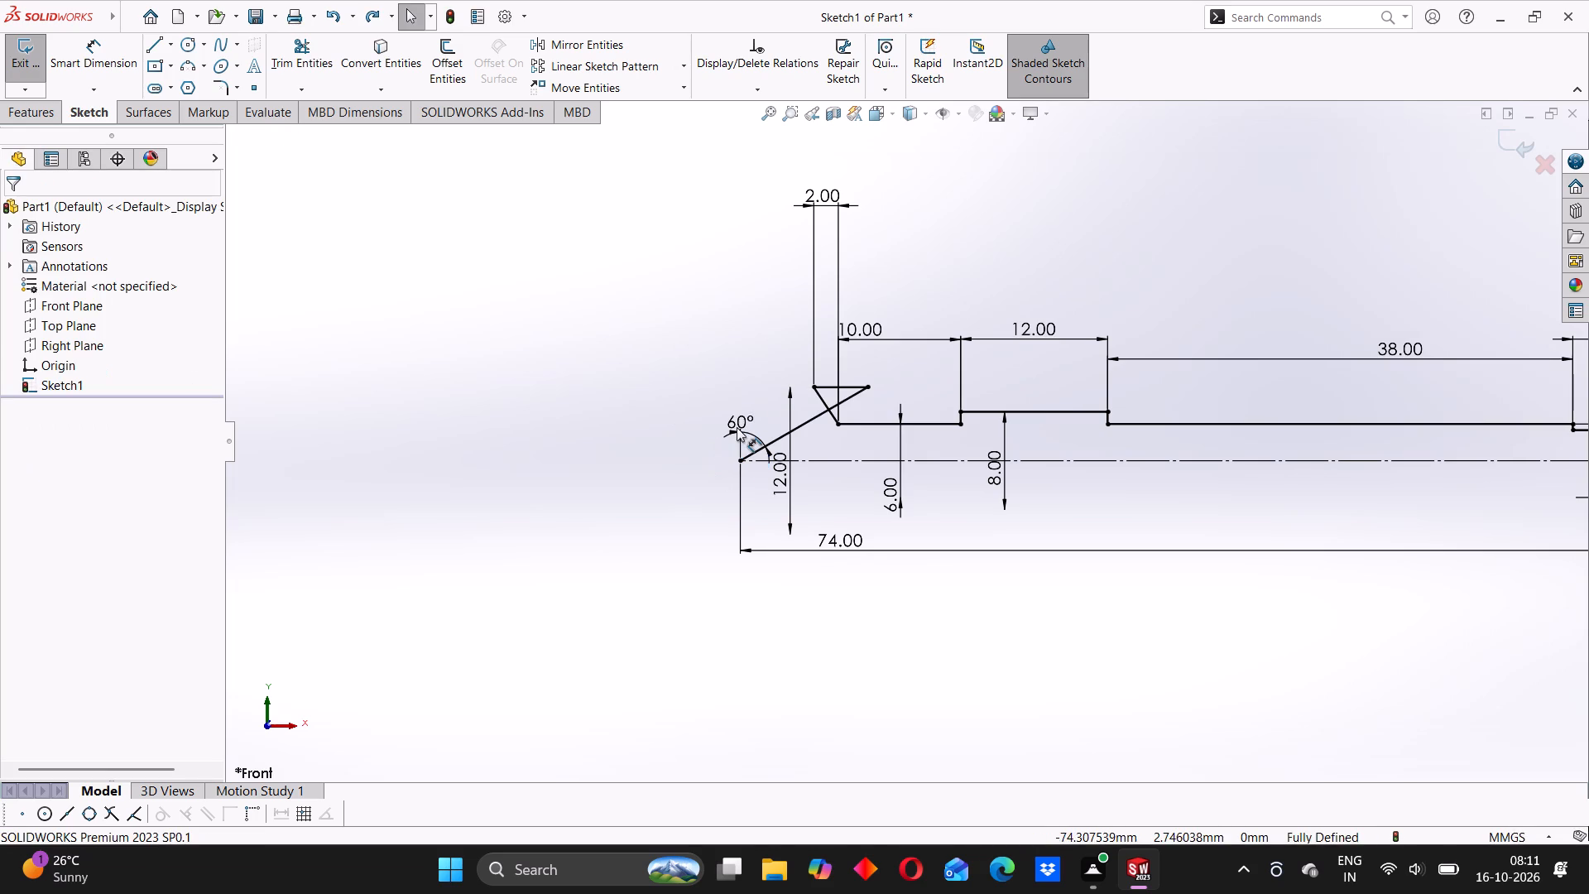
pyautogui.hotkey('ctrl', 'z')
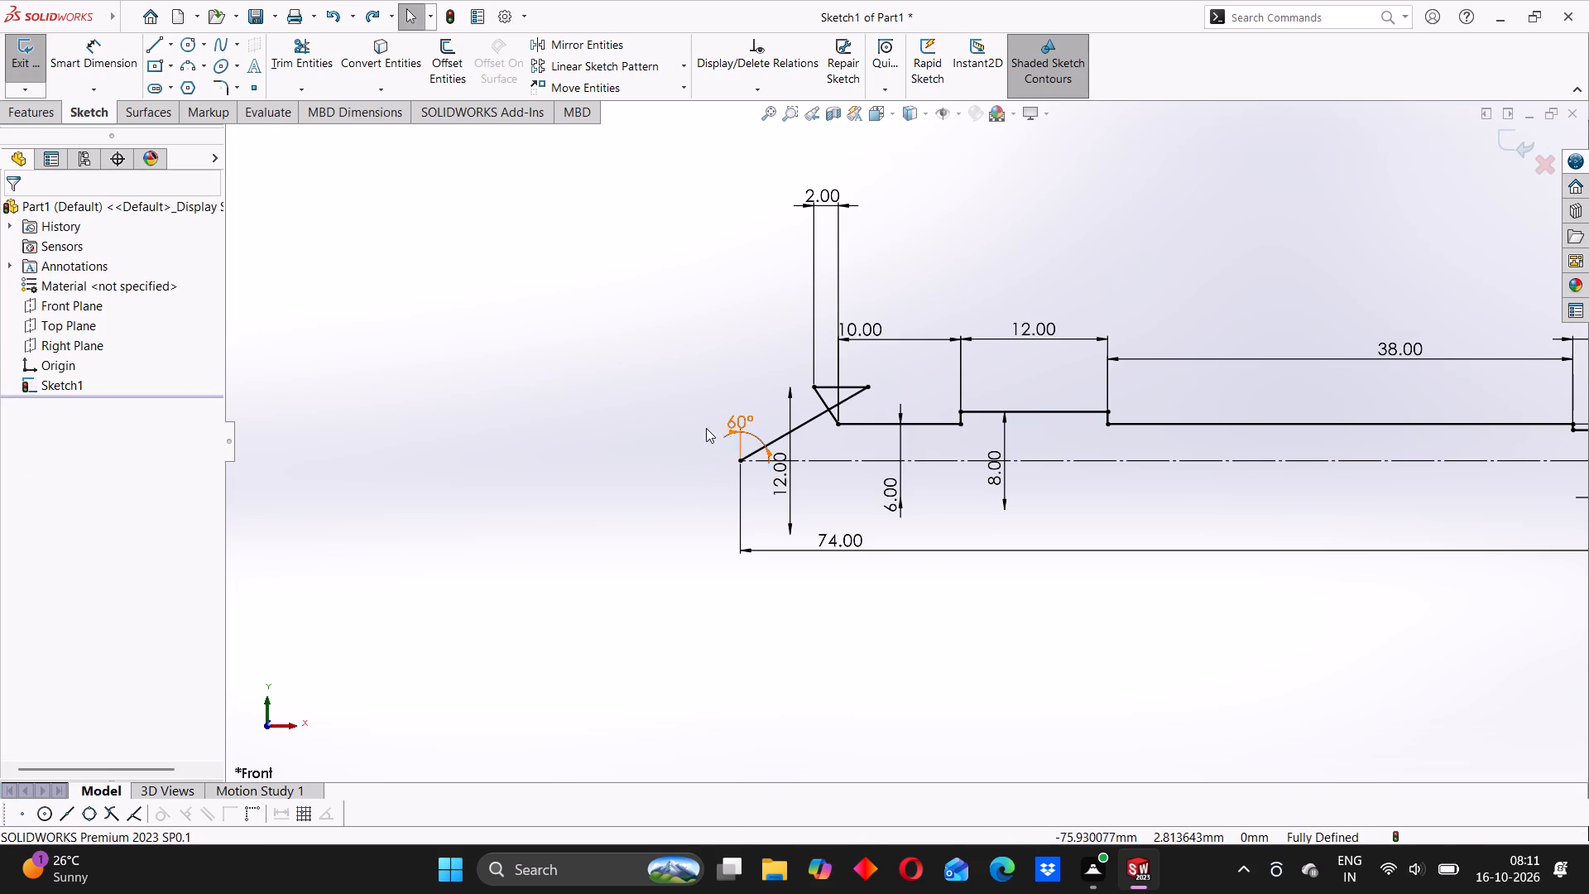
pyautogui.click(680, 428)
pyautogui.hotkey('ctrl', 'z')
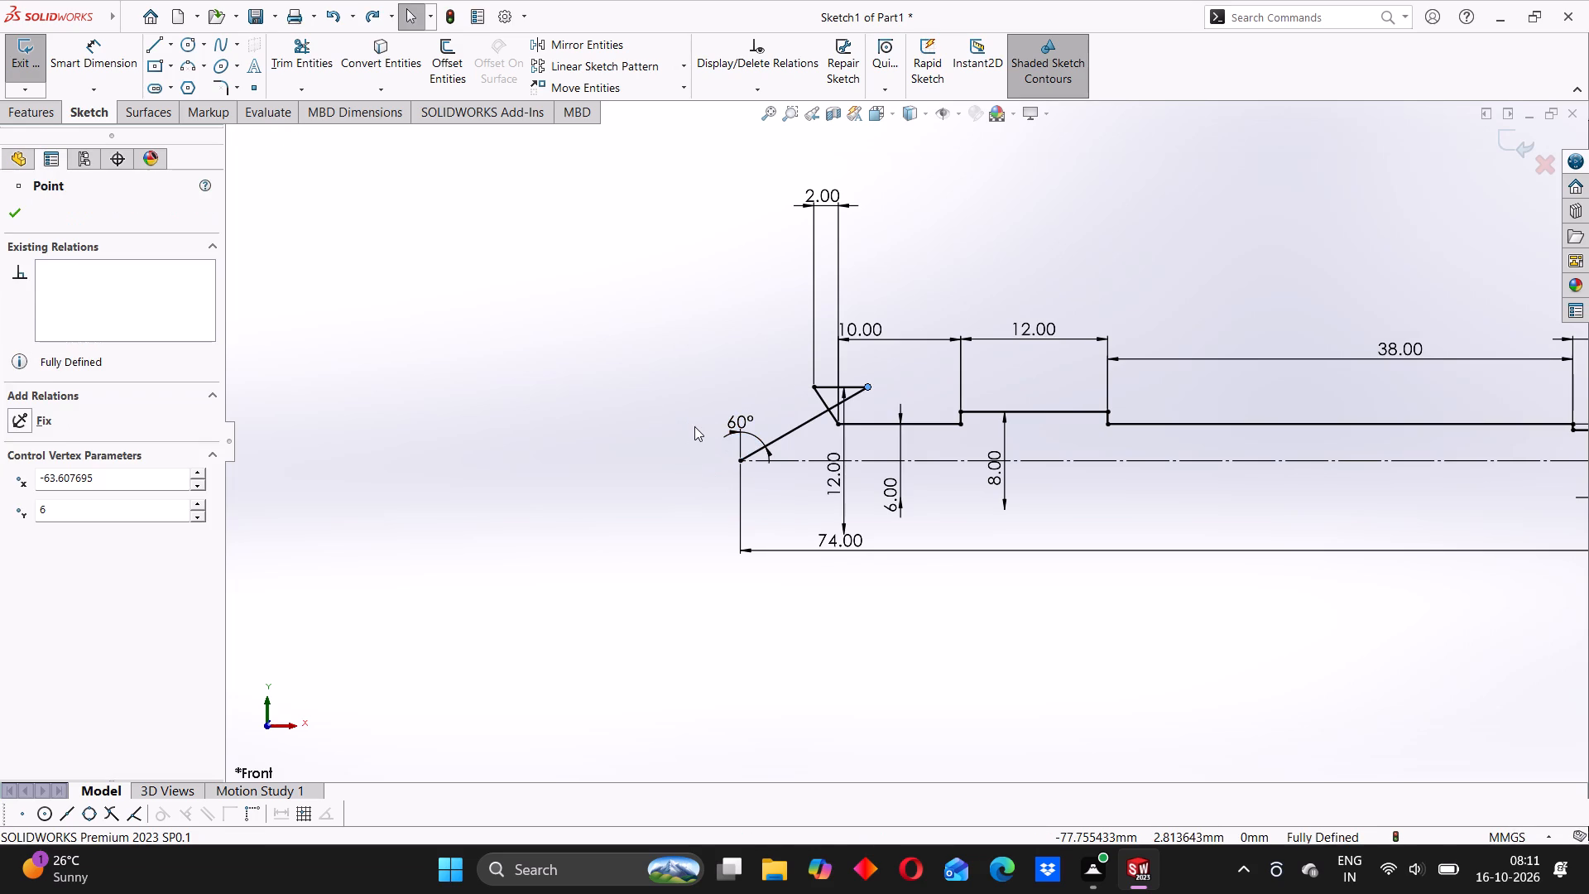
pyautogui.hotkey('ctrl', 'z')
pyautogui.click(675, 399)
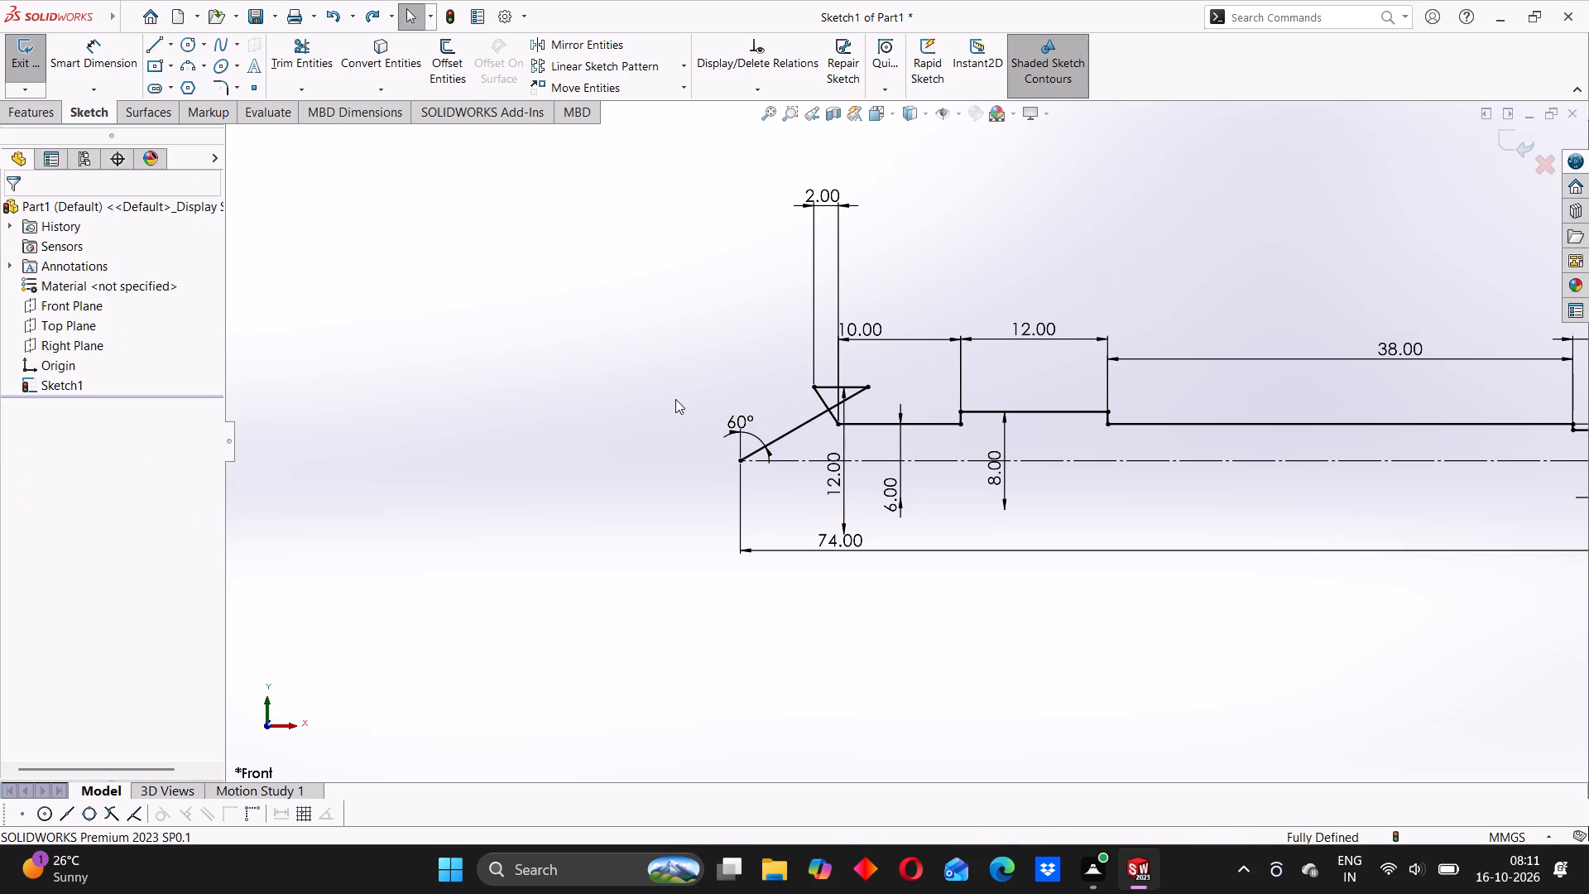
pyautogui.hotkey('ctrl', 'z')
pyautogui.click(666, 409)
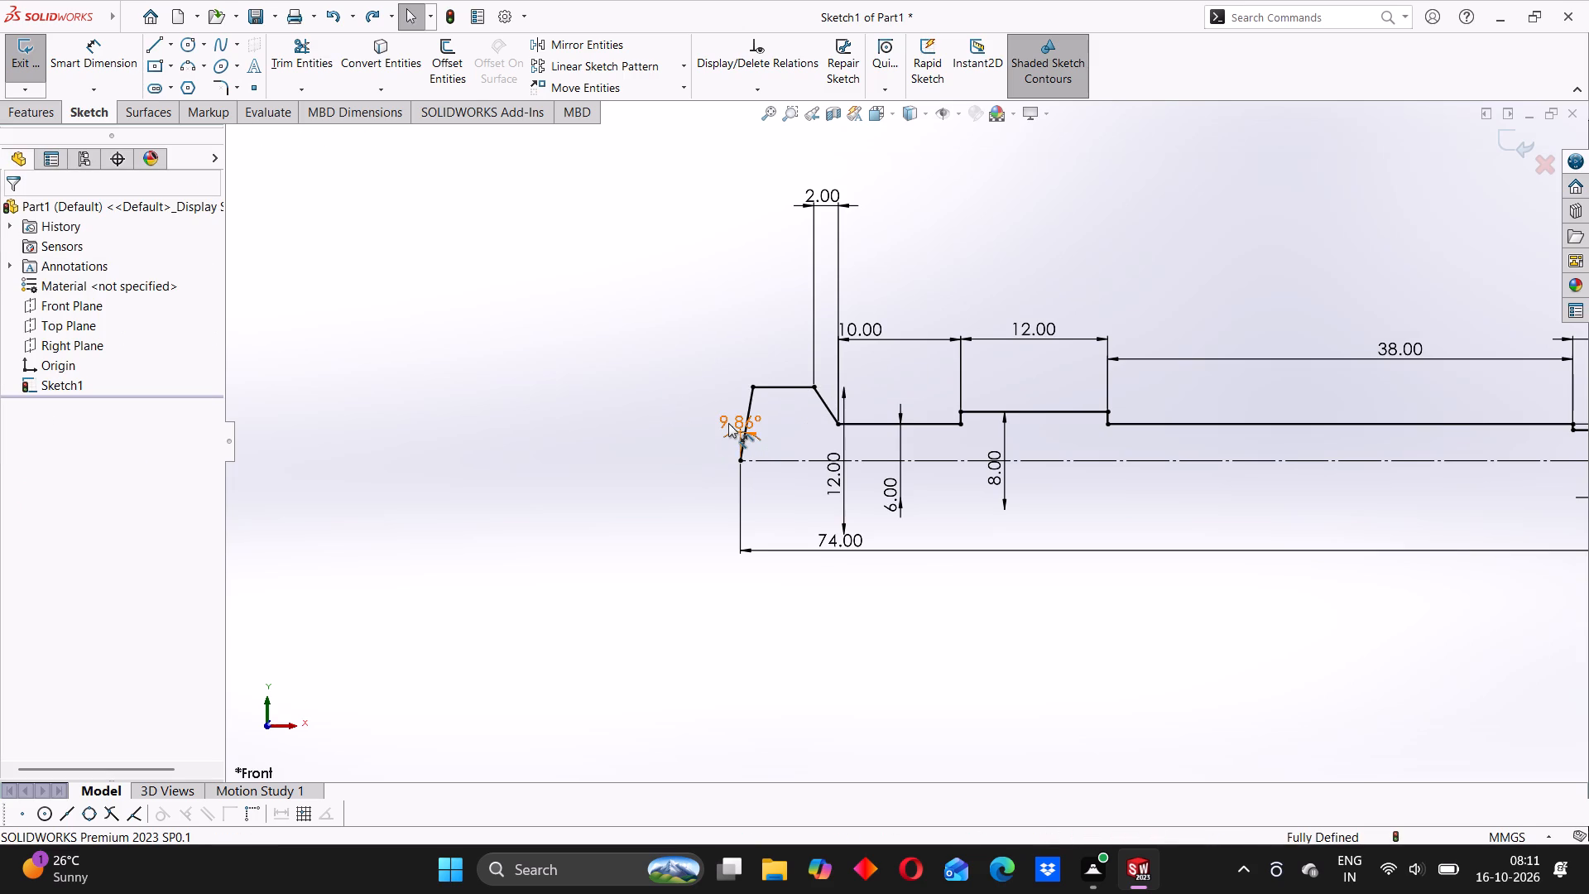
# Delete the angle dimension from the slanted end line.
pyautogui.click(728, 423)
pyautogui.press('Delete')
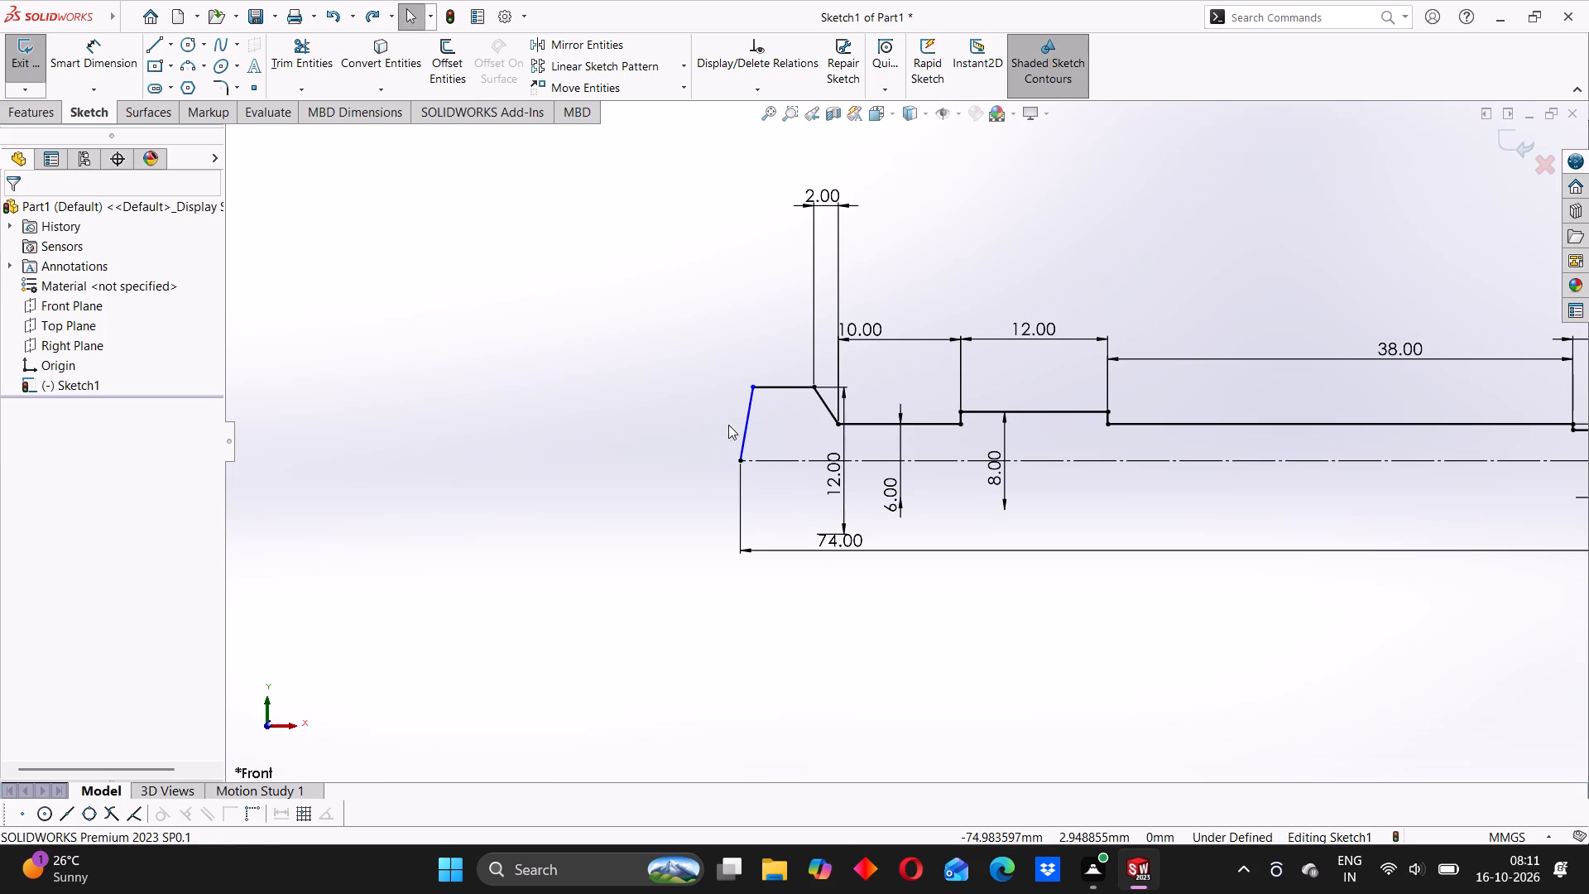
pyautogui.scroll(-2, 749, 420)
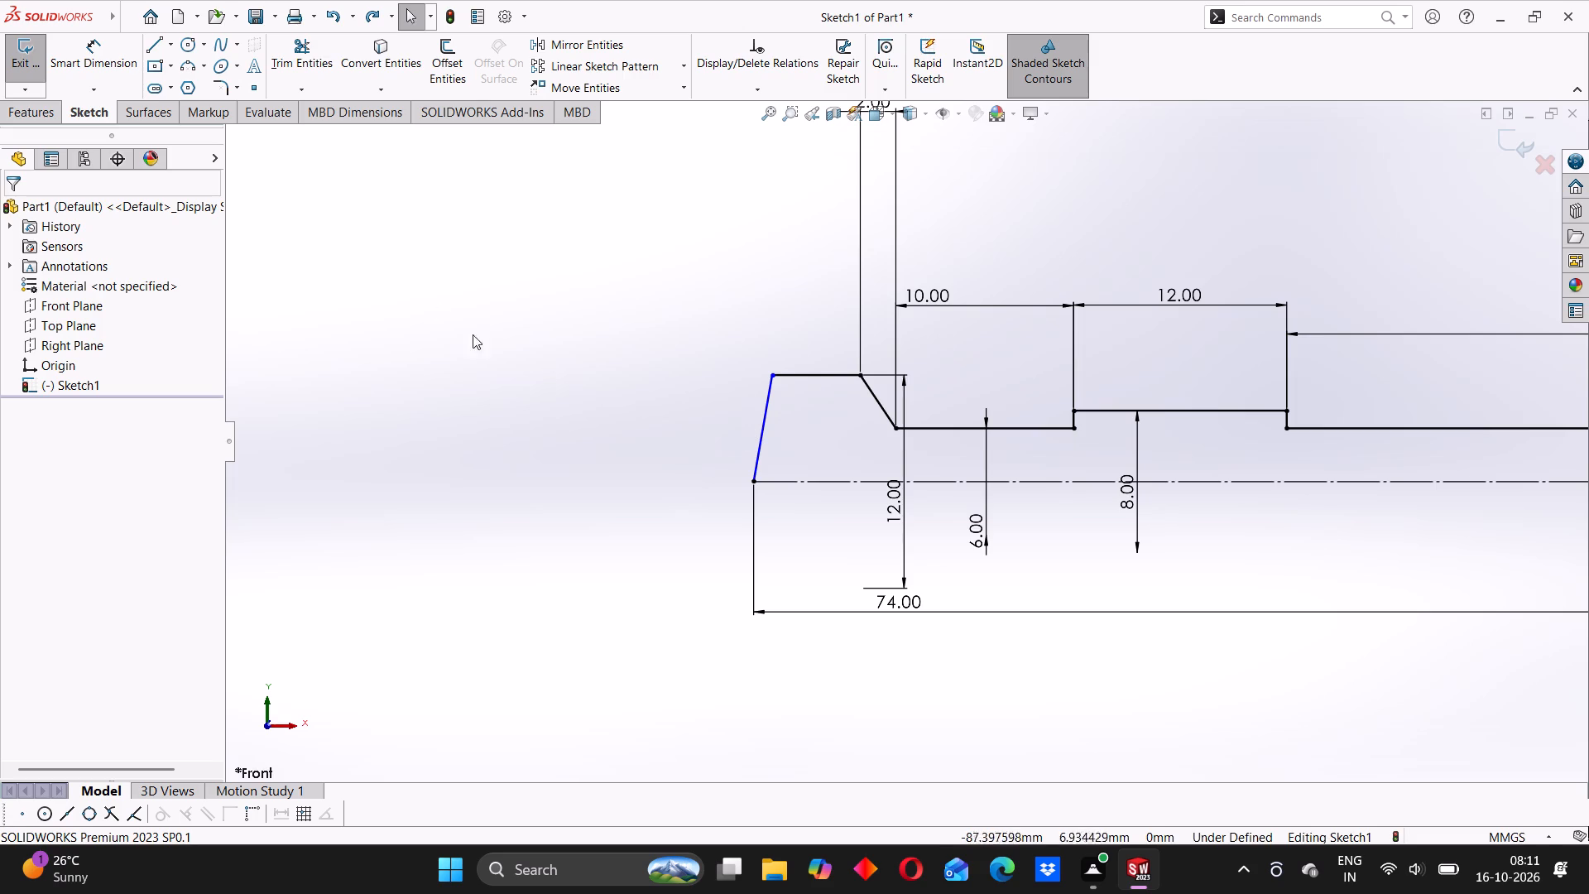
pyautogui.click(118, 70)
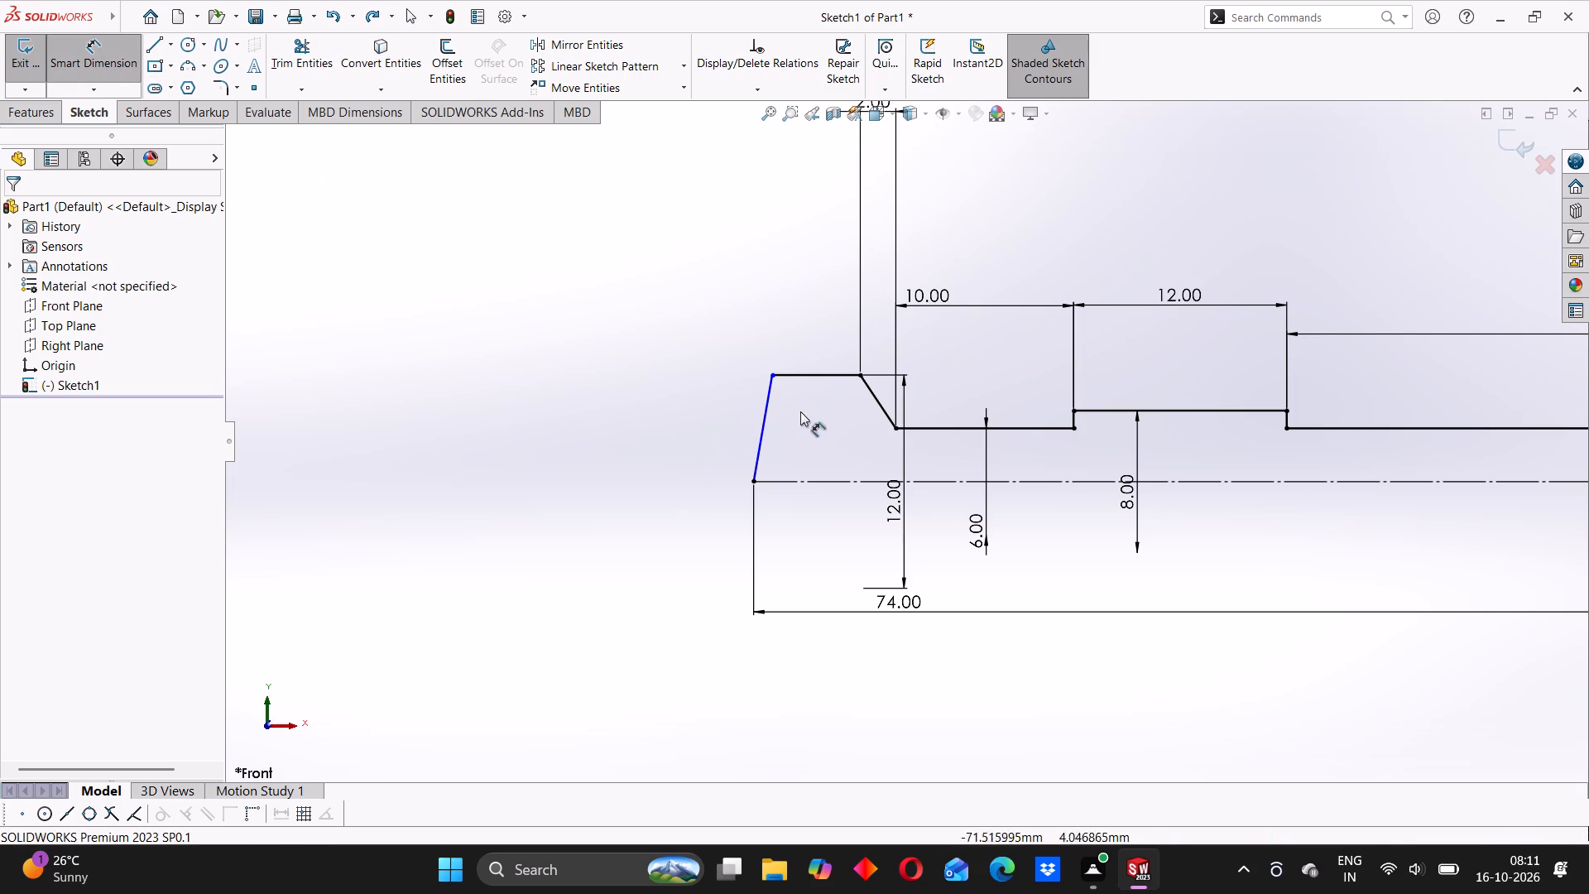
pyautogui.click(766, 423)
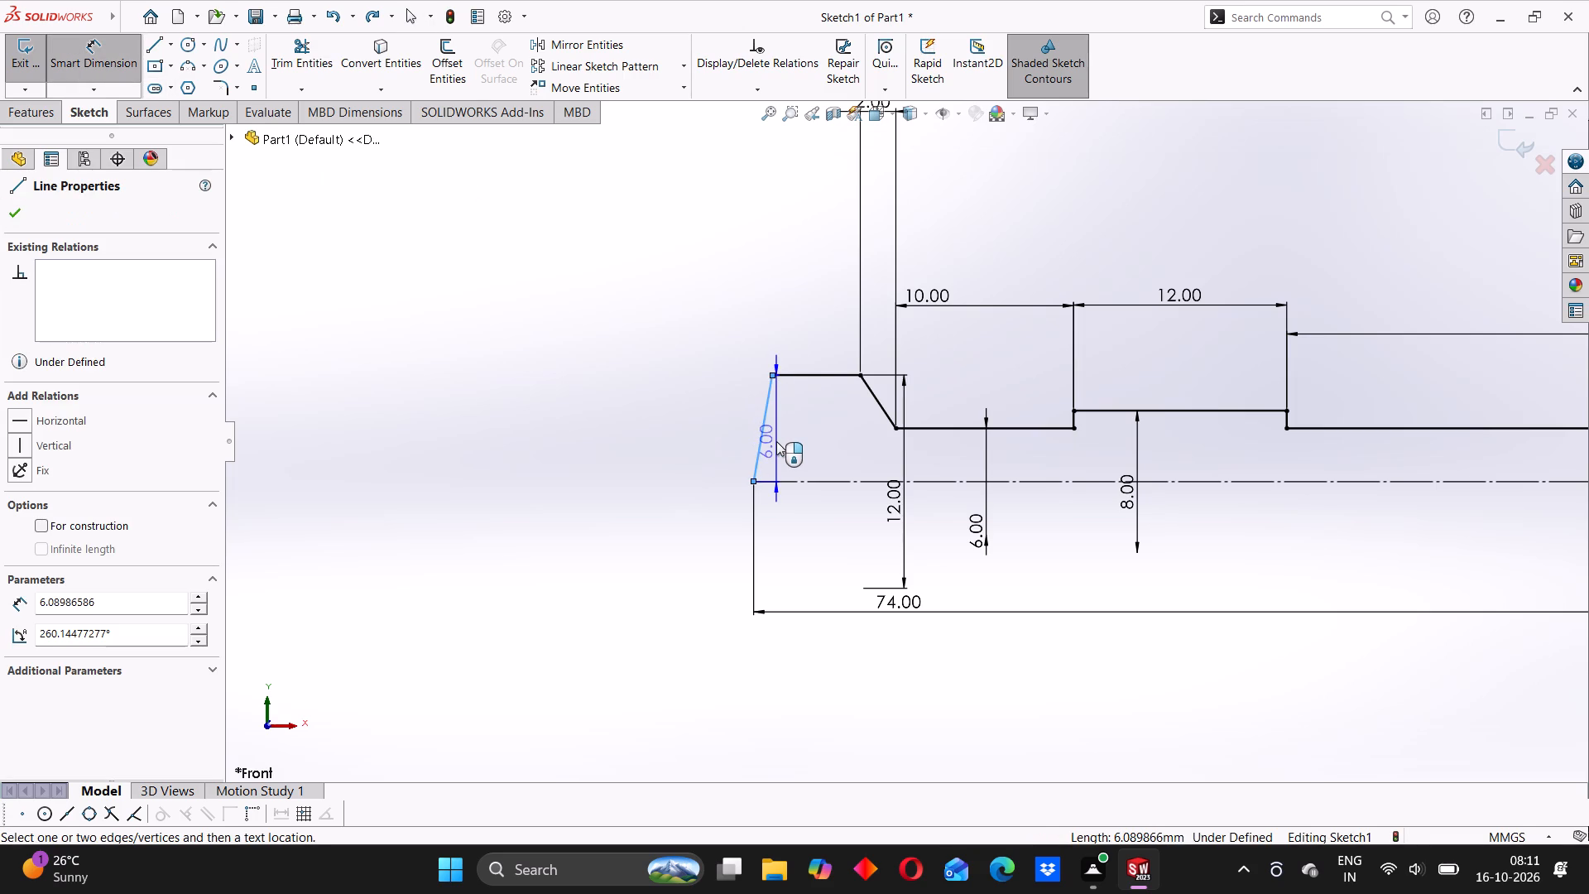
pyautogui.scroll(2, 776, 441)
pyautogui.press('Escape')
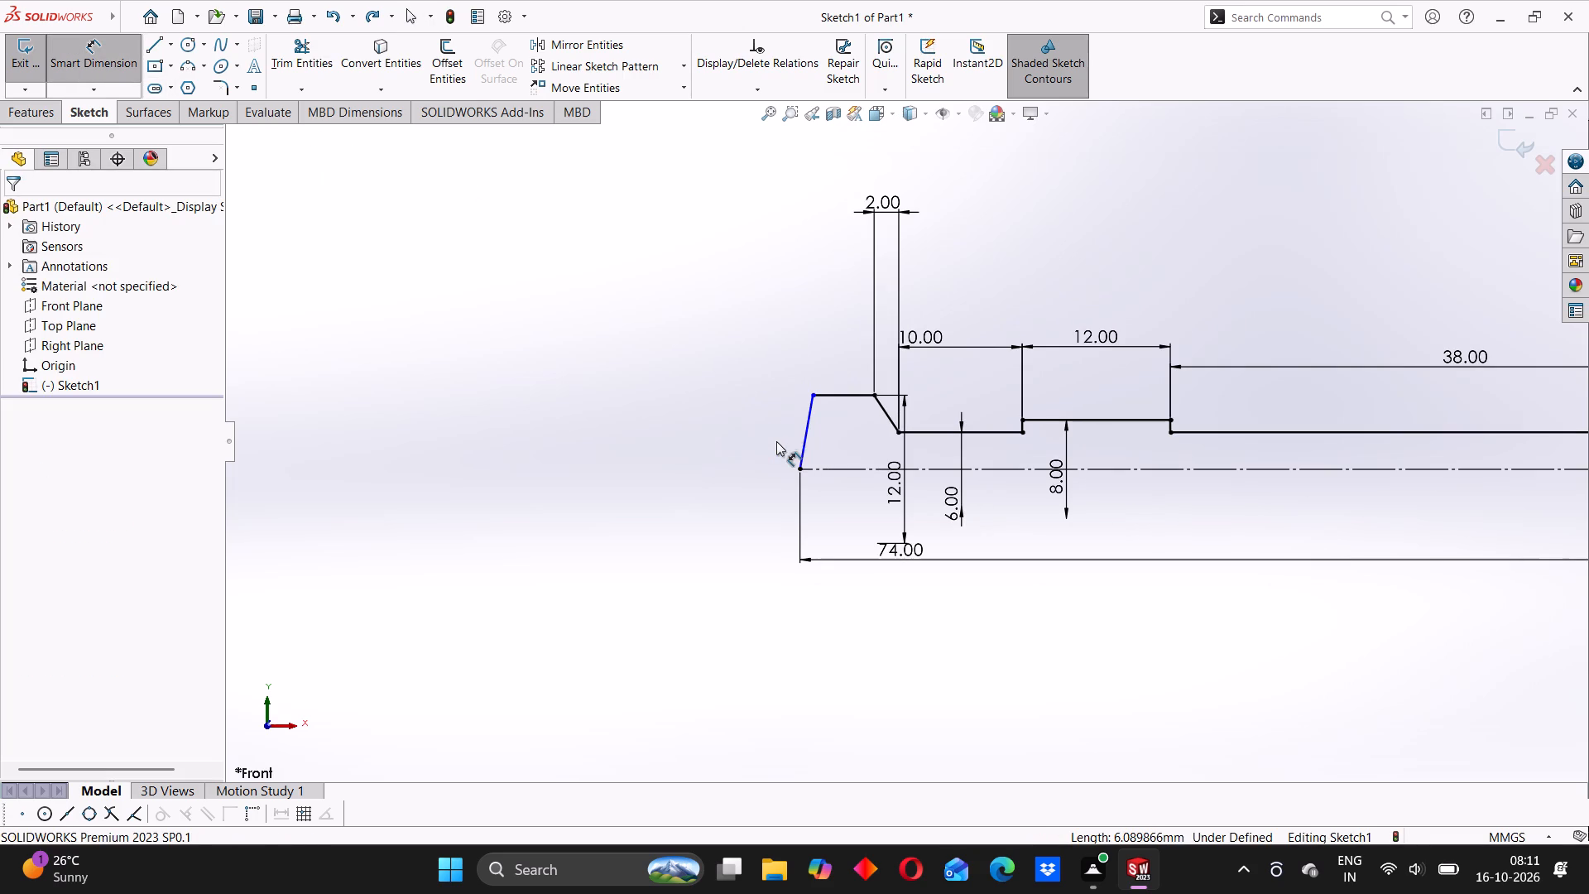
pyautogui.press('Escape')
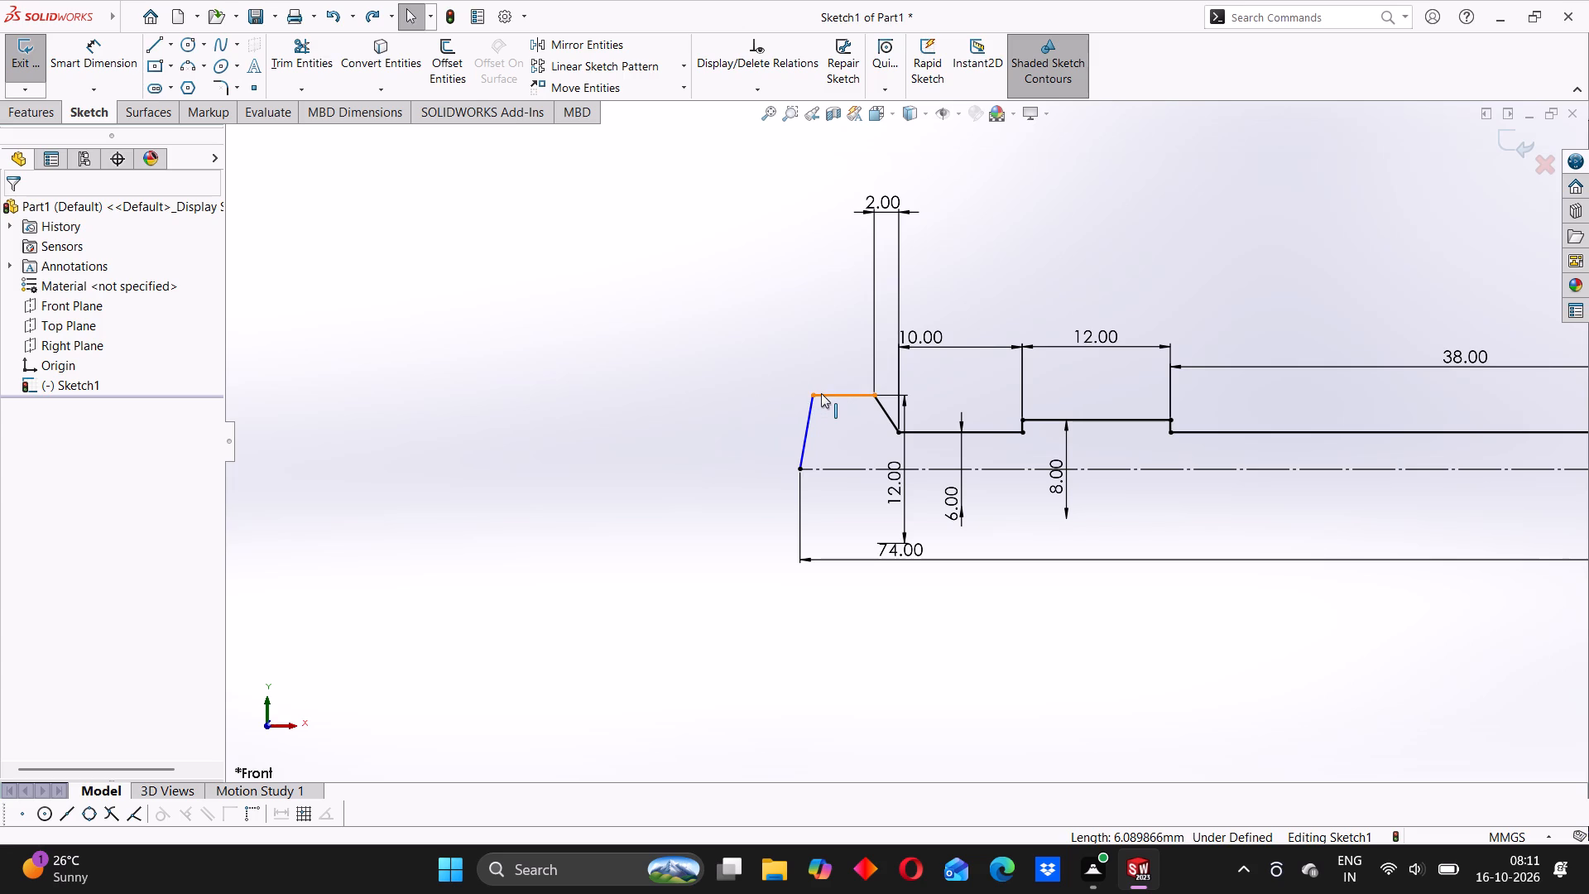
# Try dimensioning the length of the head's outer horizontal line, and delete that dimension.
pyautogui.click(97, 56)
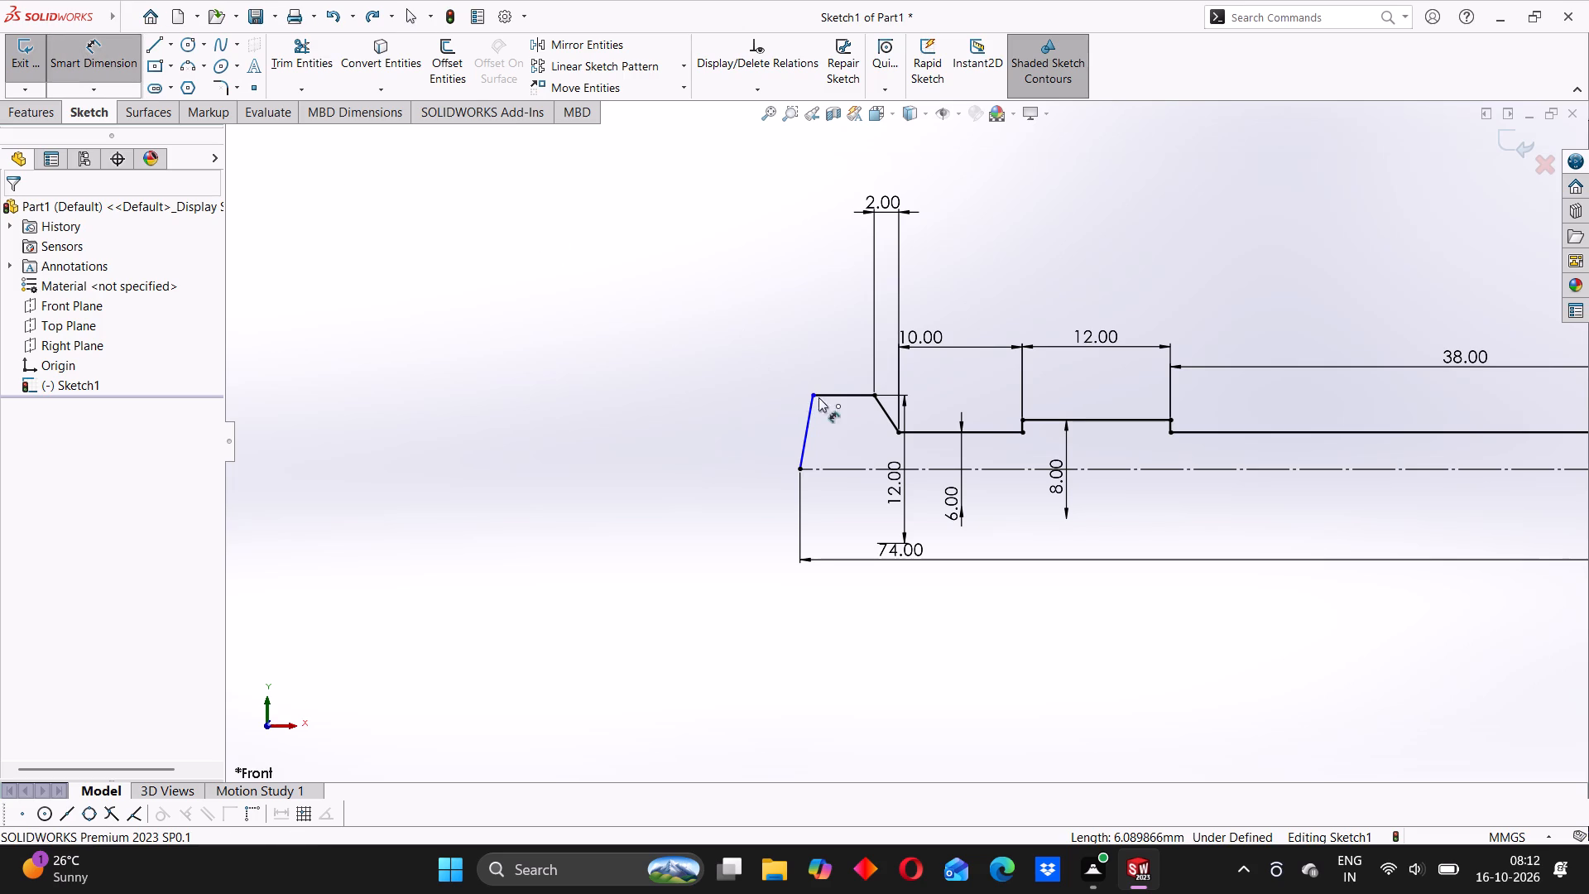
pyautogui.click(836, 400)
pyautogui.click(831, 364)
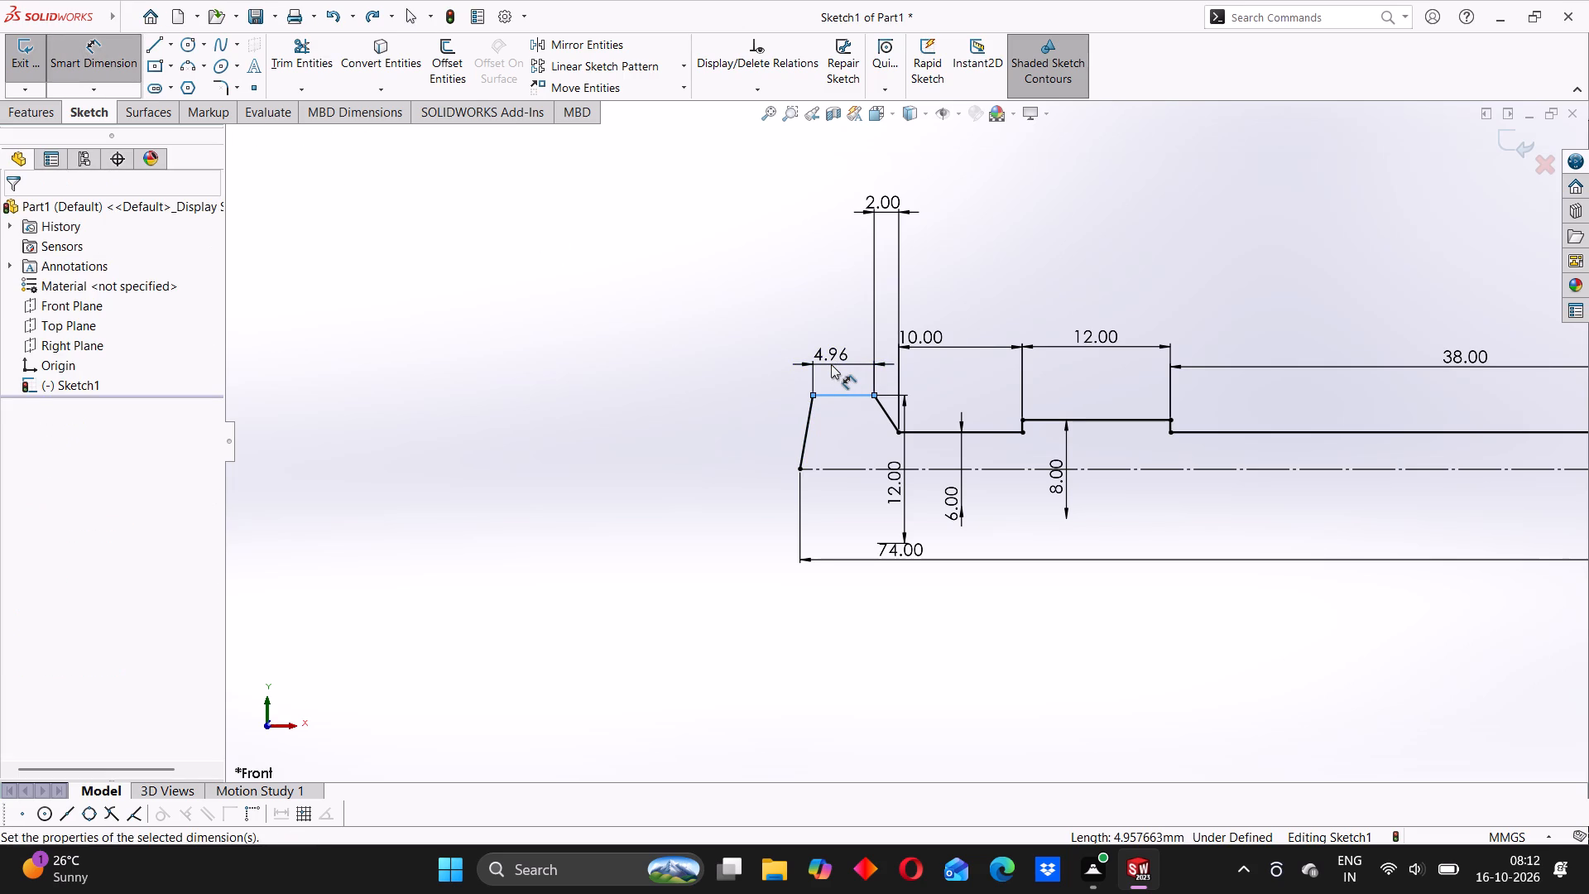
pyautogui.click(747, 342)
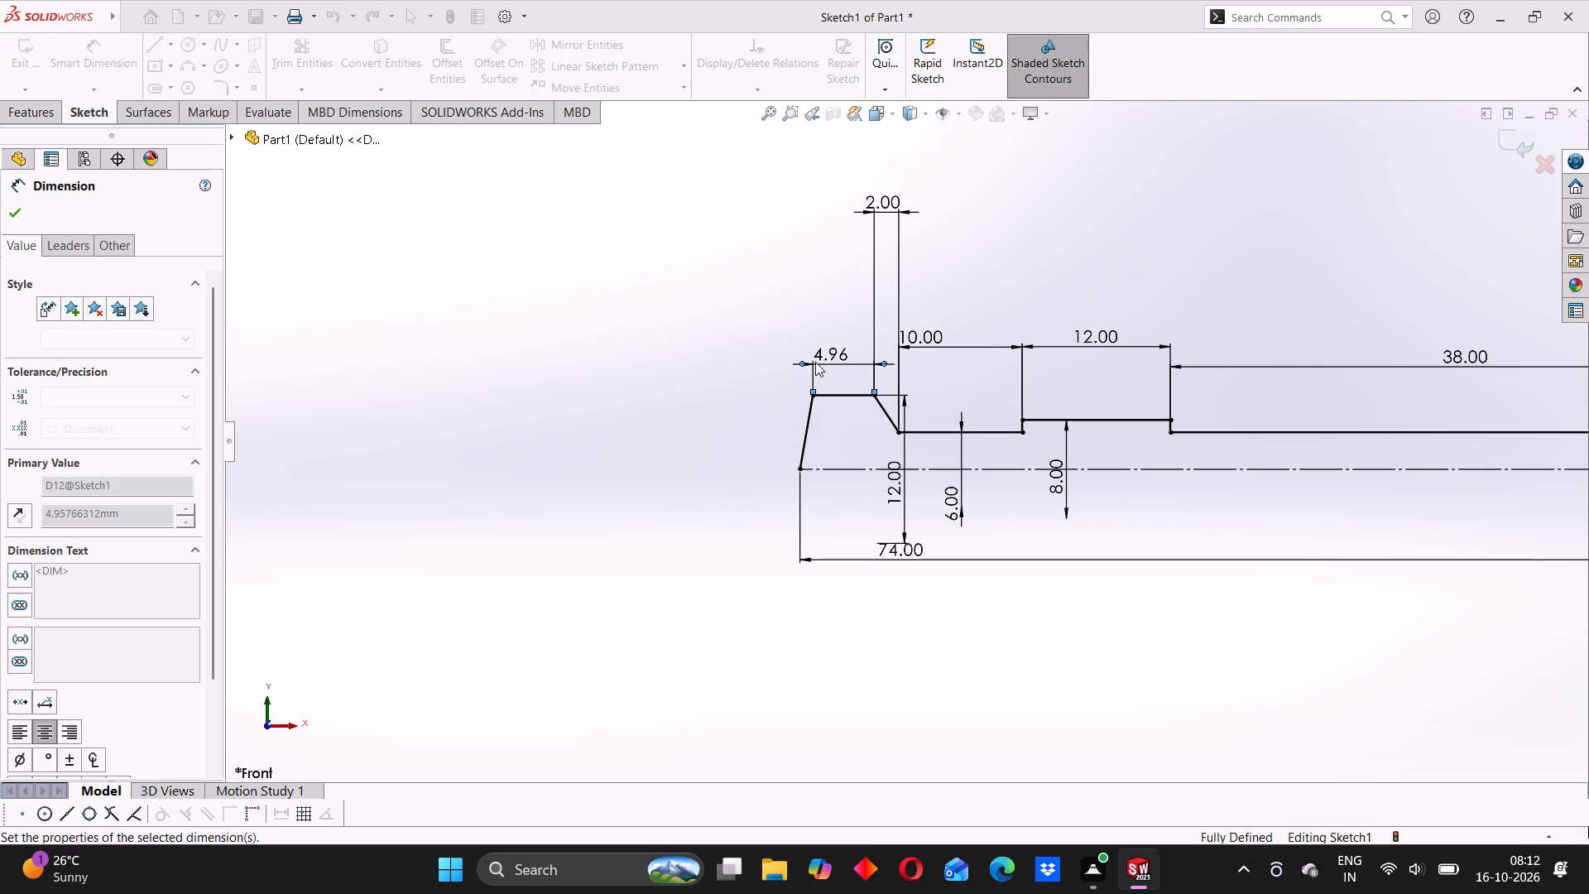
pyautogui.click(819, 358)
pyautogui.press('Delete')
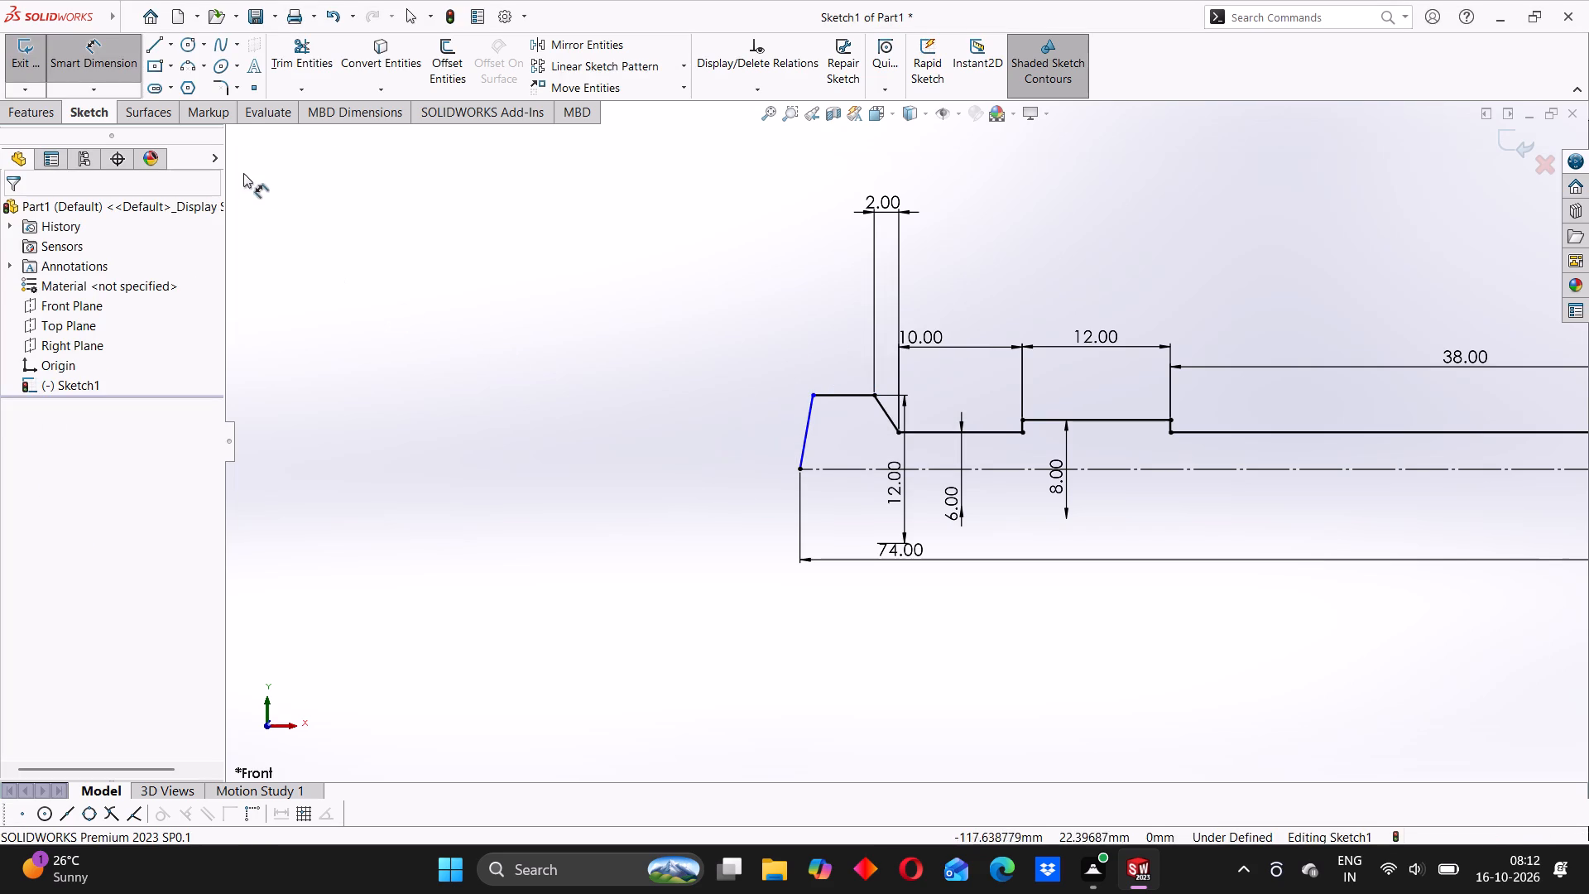
# Dimension the angle between the head's slanted end line and the centerline as 60 degrees.
pyautogui.click(806, 429)
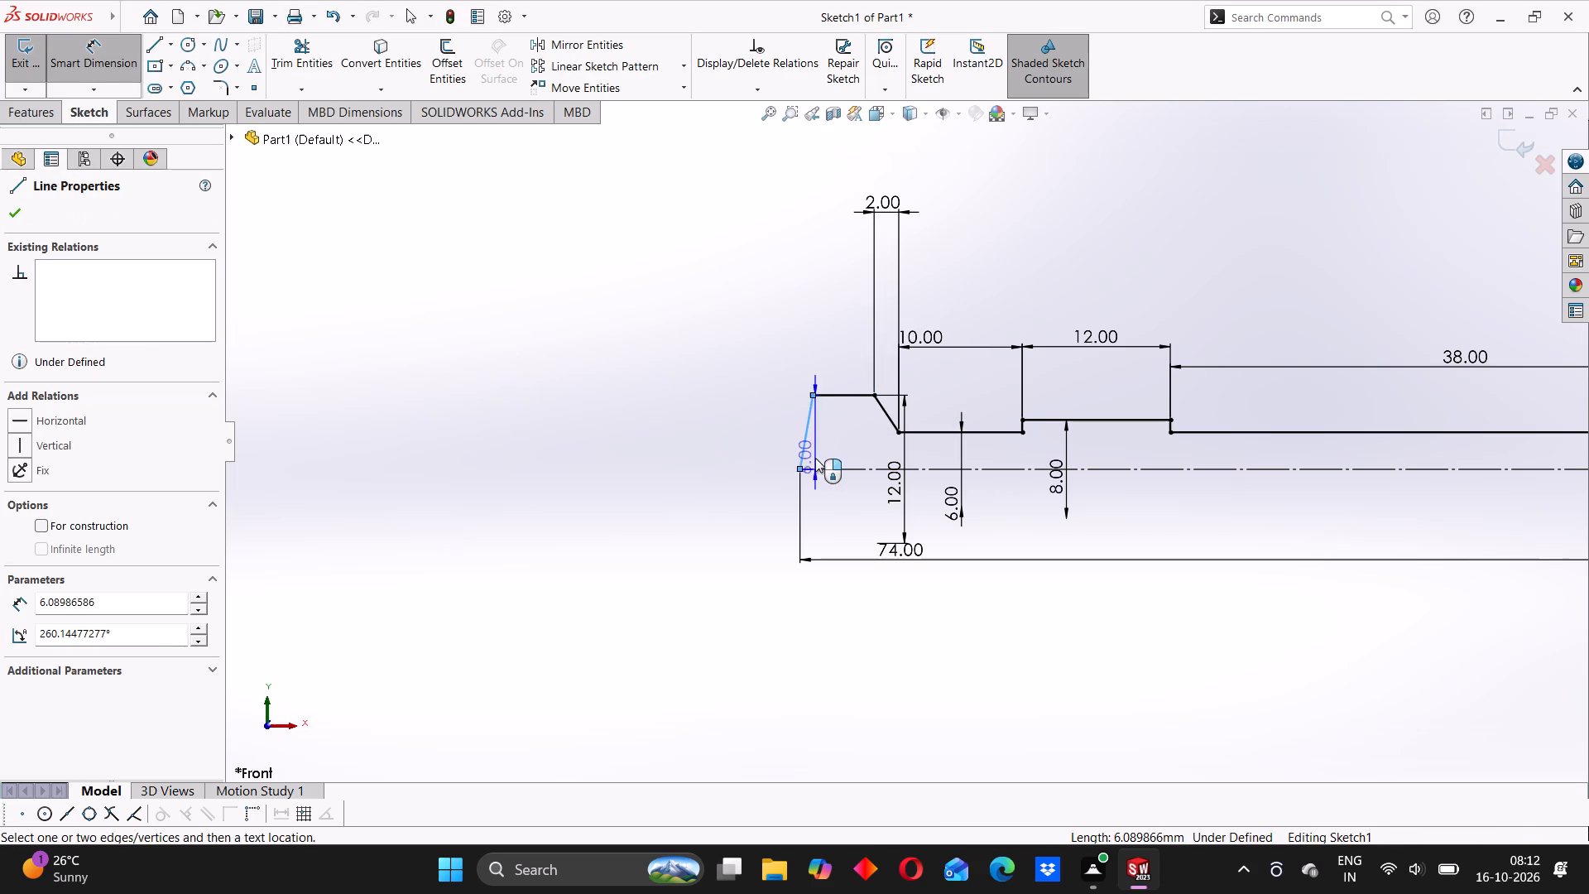
pyautogui.click(821, 467)
pyautogui.click(822, 456)
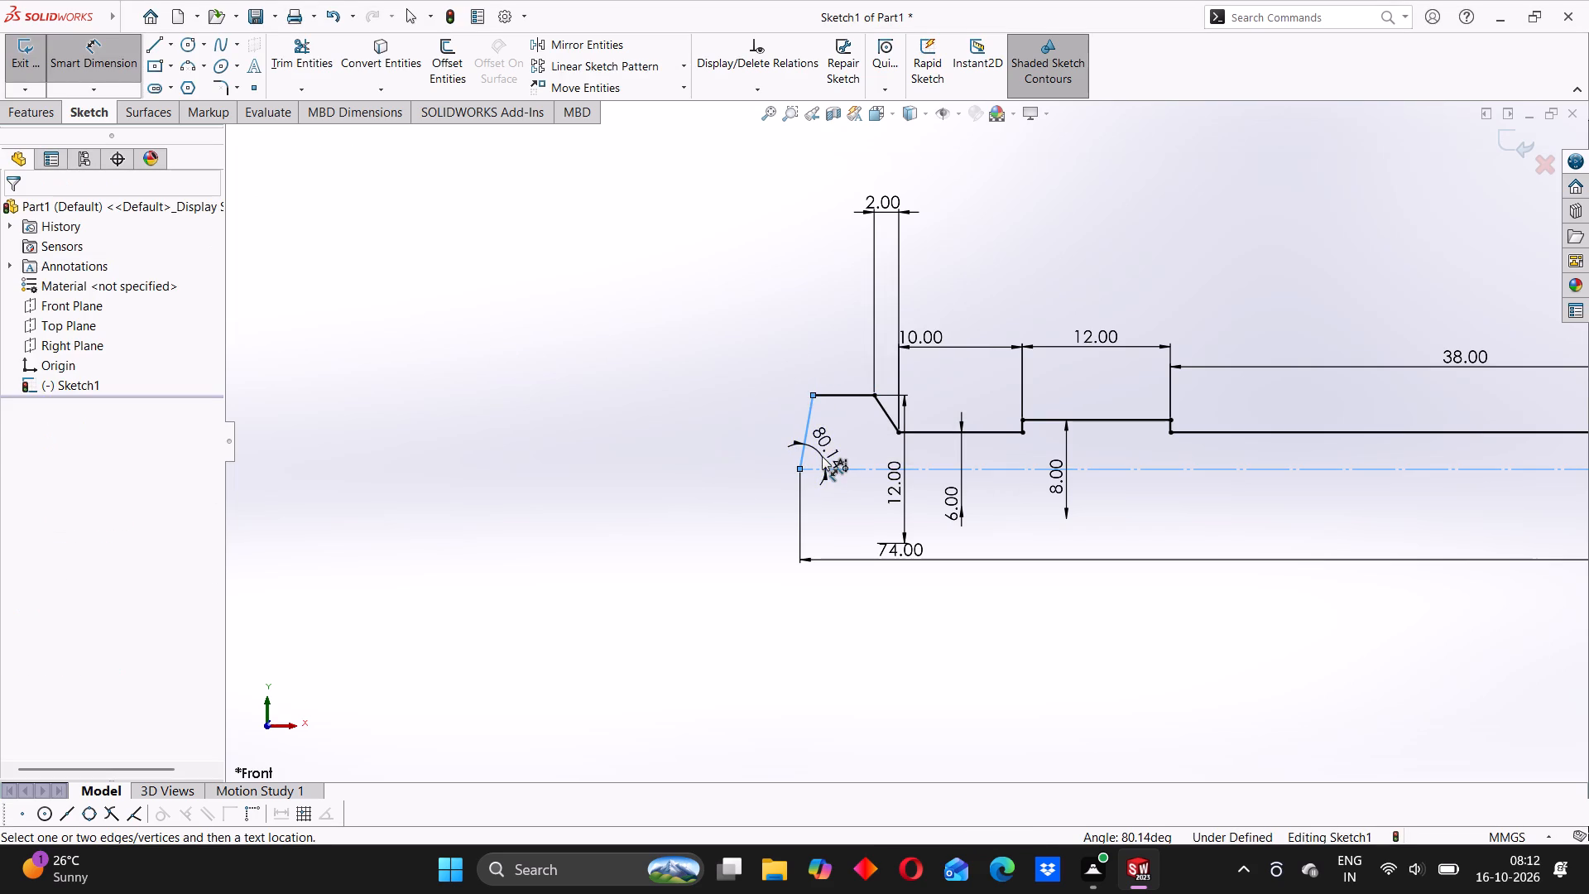
pyautogui.write('60')
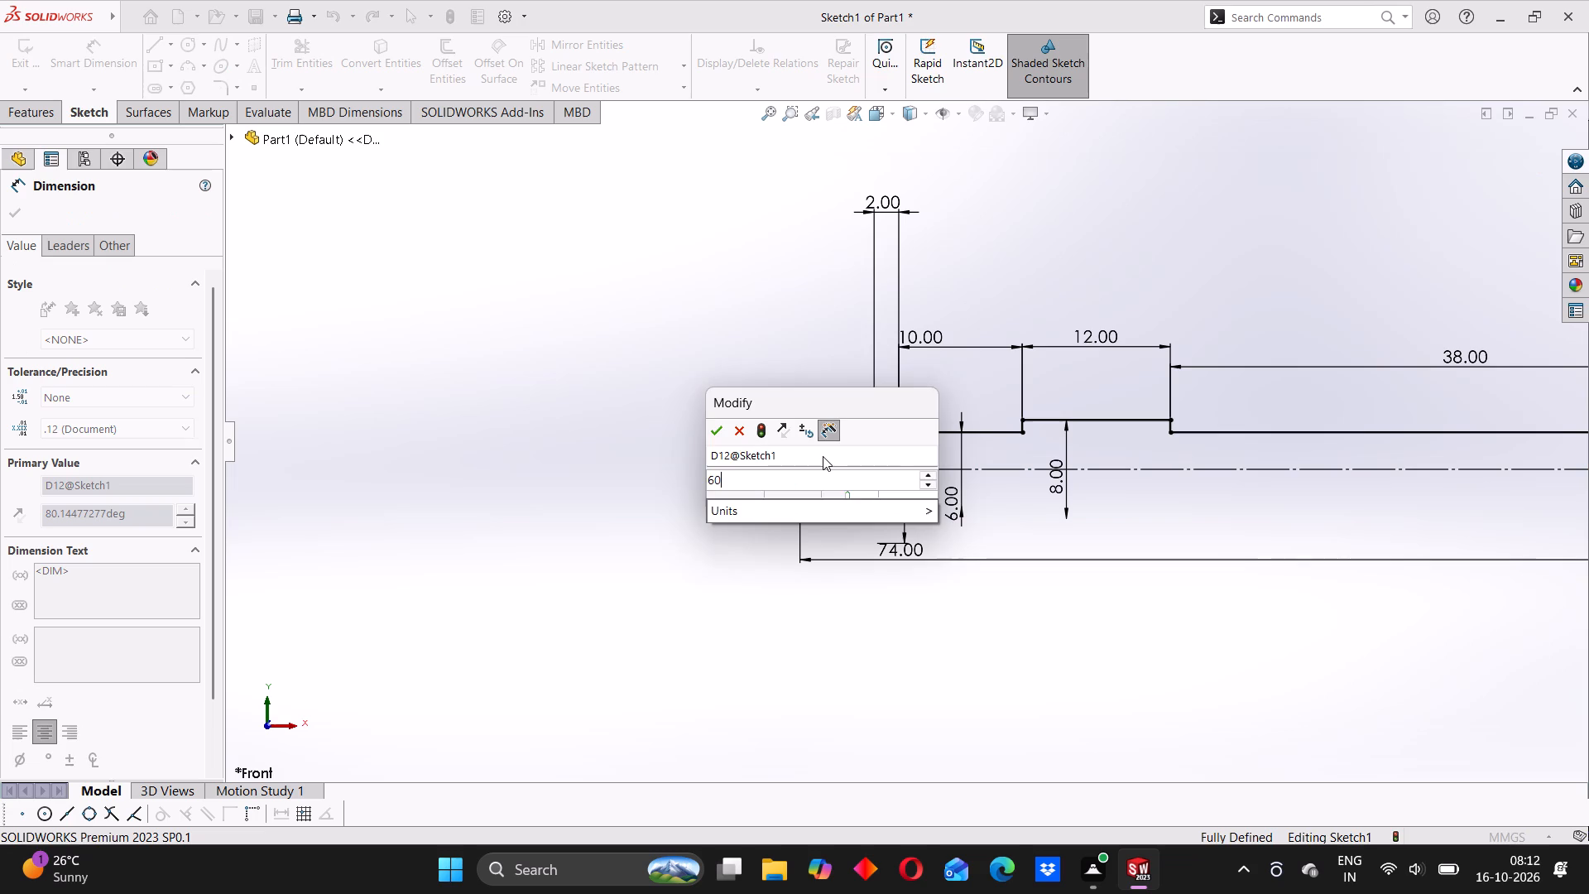
pyautogui.press('Return')
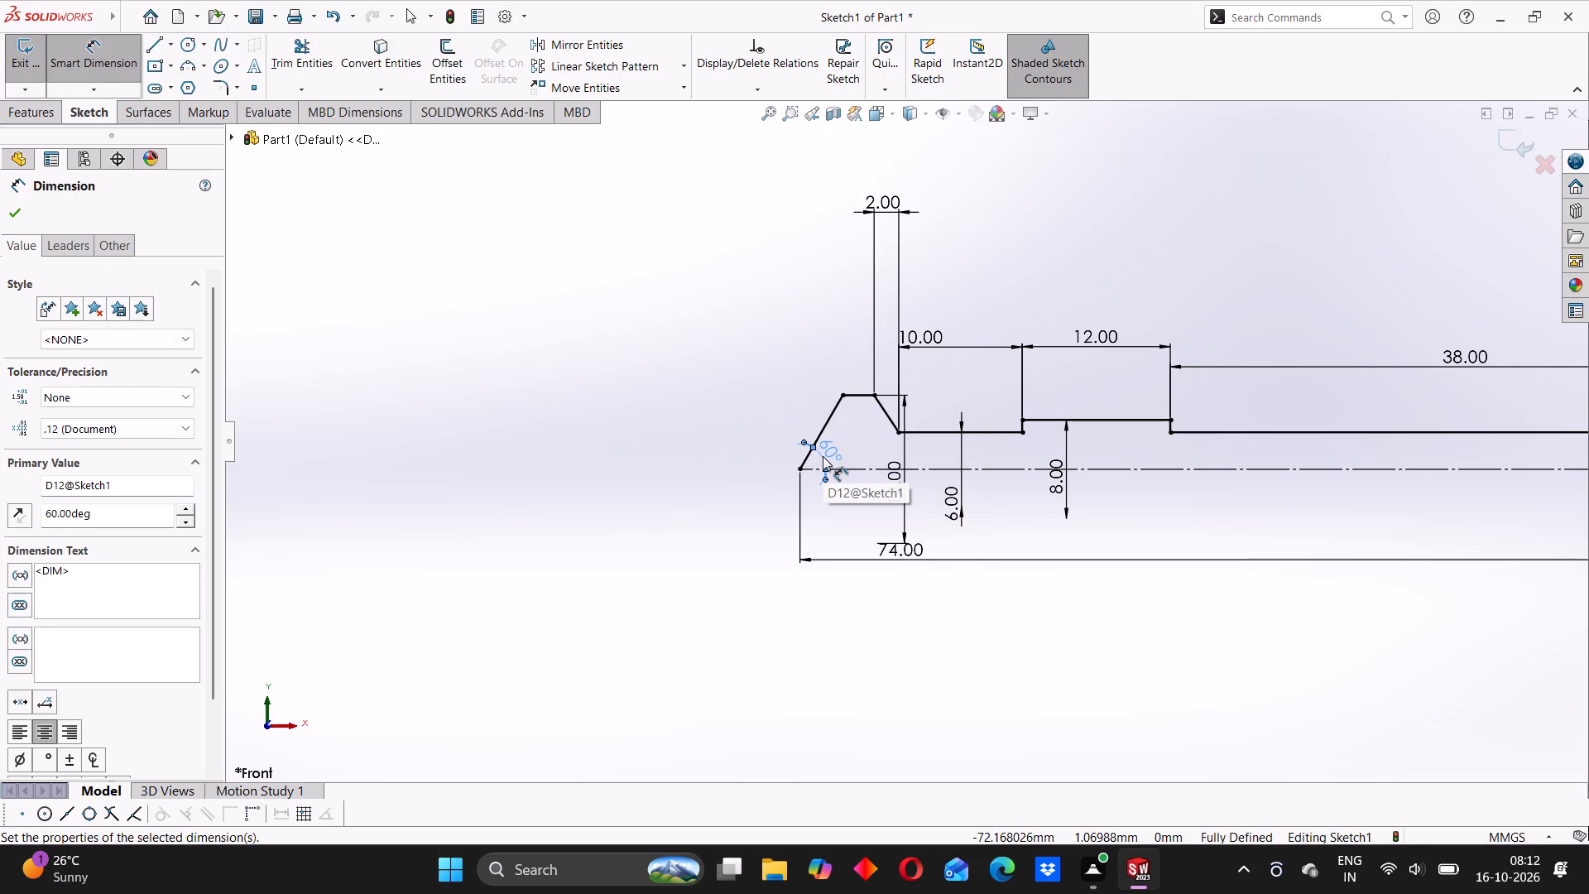
pyautogui.click(725, 442)
# Revolve the finished profile 360 degrees about the centerline into a solid stem.
pyautogui.scroll(3, 955, 394)
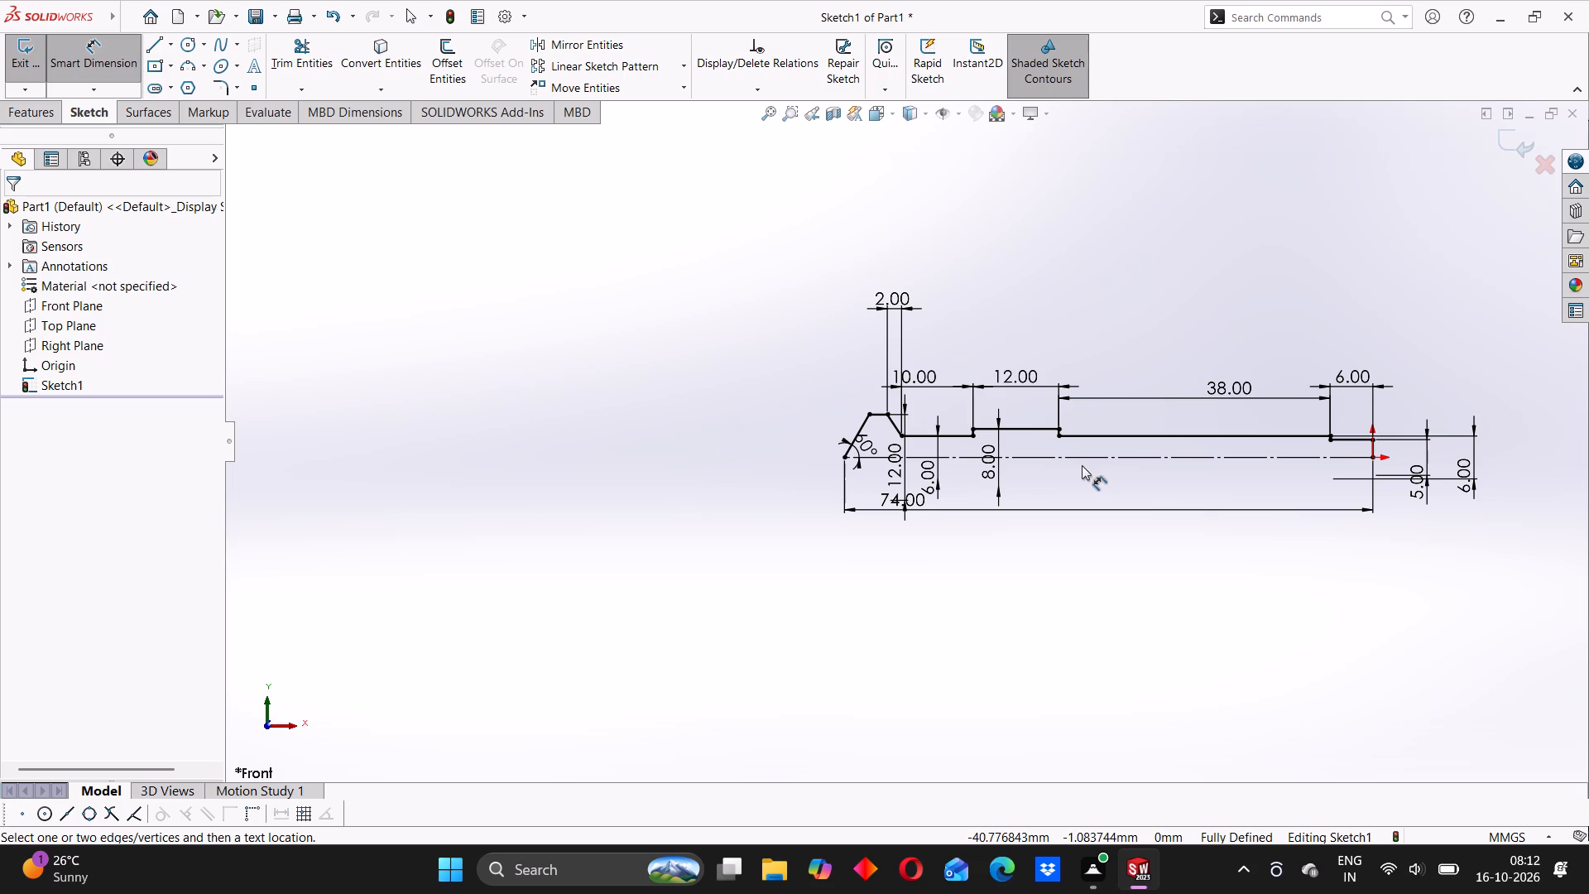
pyautogui.click(116, 67)
pyautogui.click(0, 122)
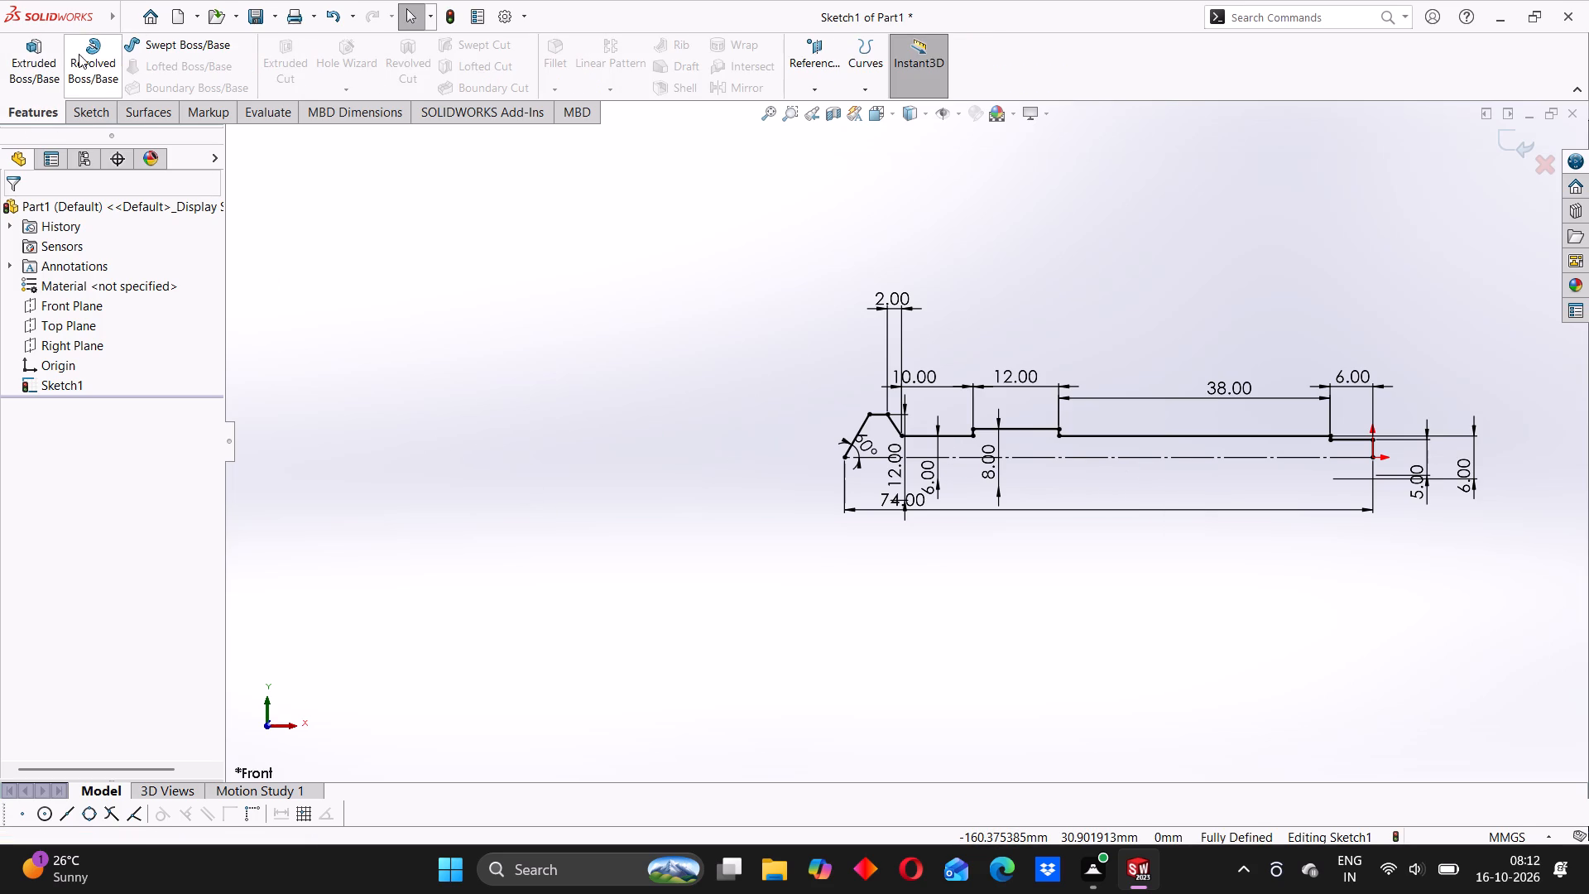
pyautogui.click(79, 54)
pyautogui.click(822, 436)
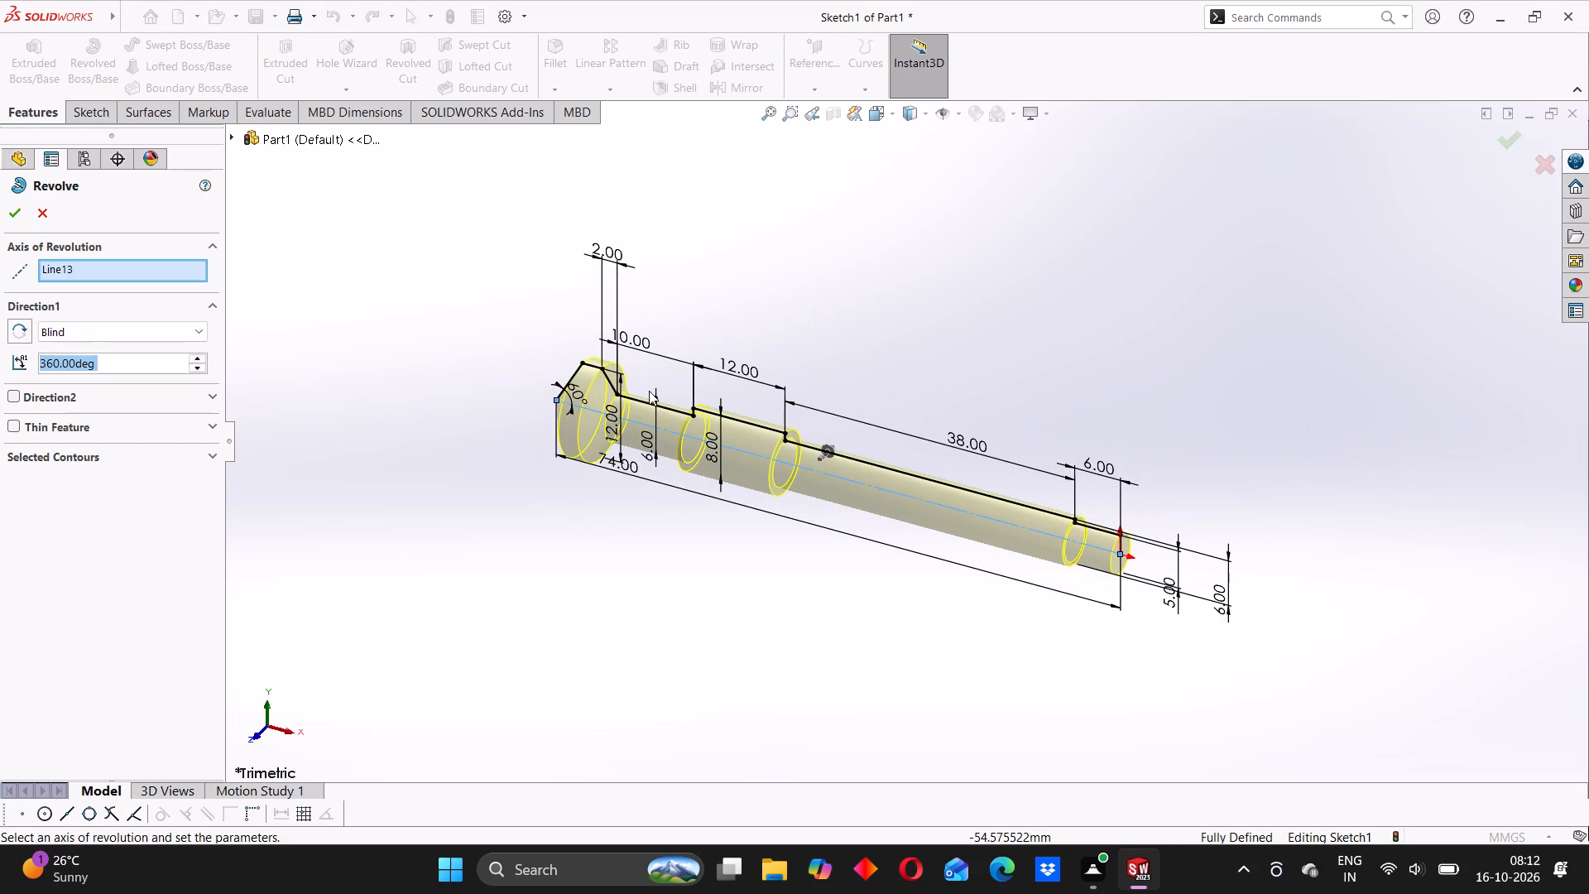
pyautogui.click(21, 208)
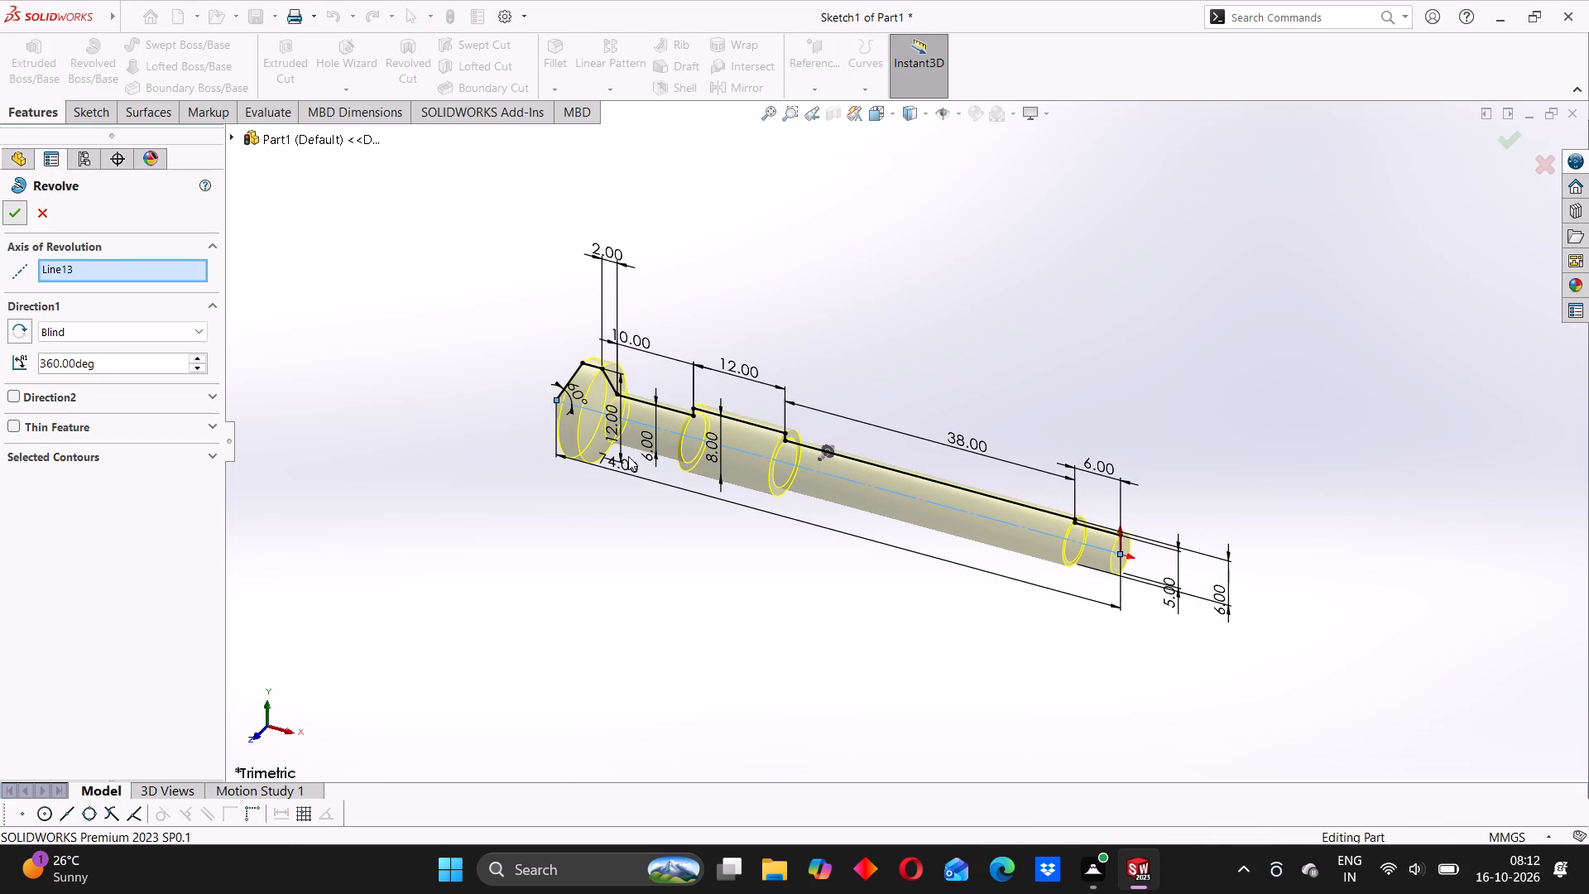
pyautogui.moveTo(628, 460); pyautogui.dragTo(692, 429, button='middle')
pyautogui.click(589, 334)
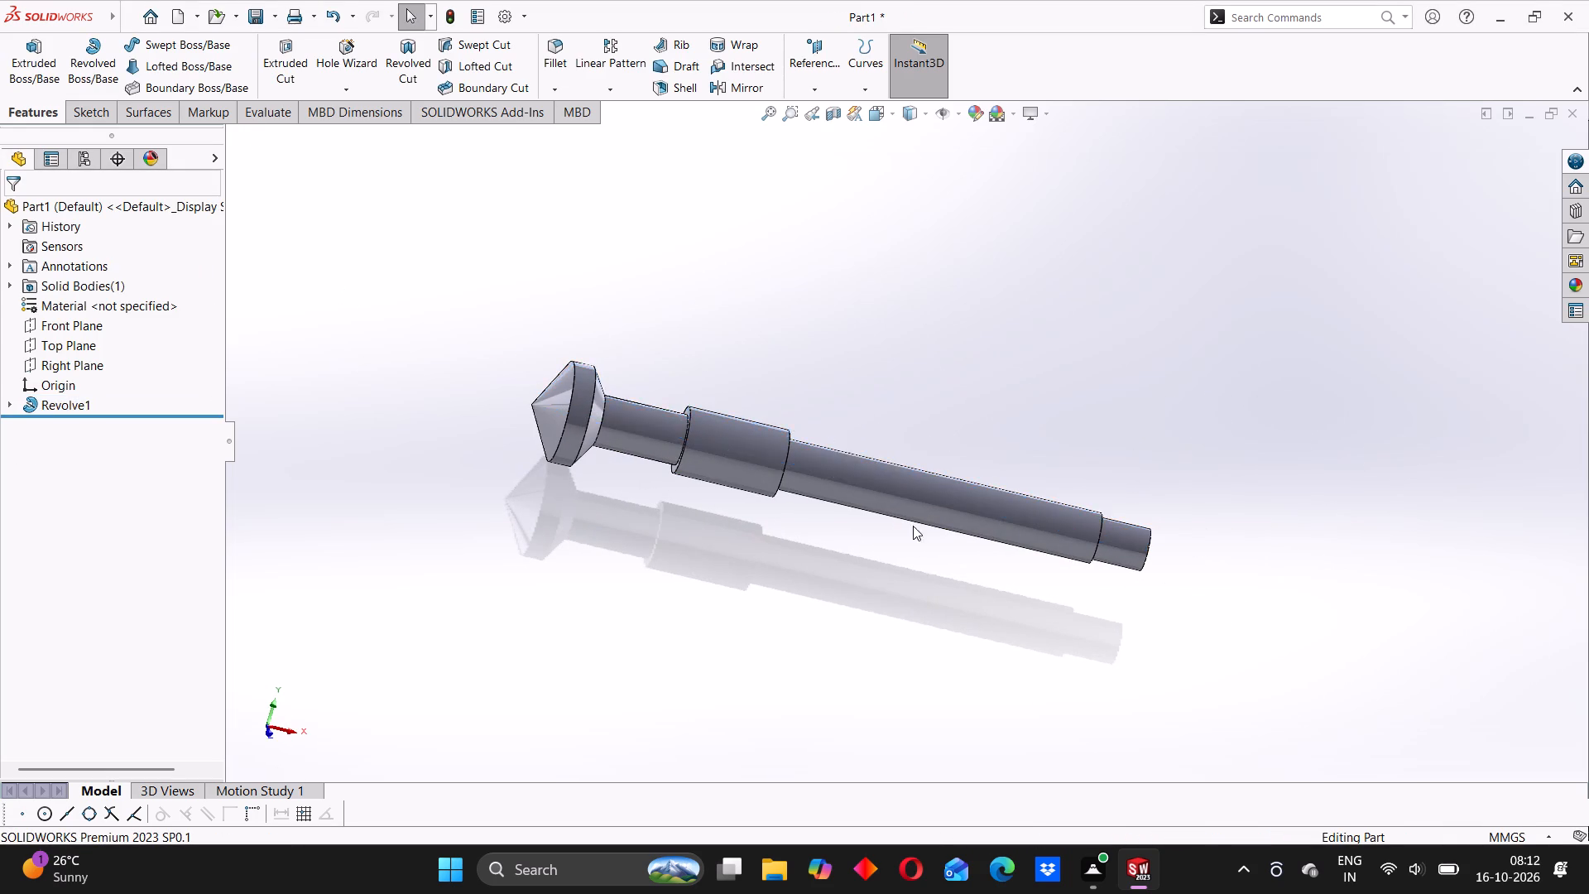
# Start a sketch on the stem's small round end face and draw a center rectangle from the origin, about 5.5 by 5 mm.
pyautogui.scroll(2, 914, 526)
pyautogui.moveTo(1000, 524); pyautogui.dragTo(900, 447, button='middle')
pyautogui.scroll(-2, 899, 469)
pyautogui.moveTo(978, 539); pyautogui.dragTo(981, 532, button='middle')
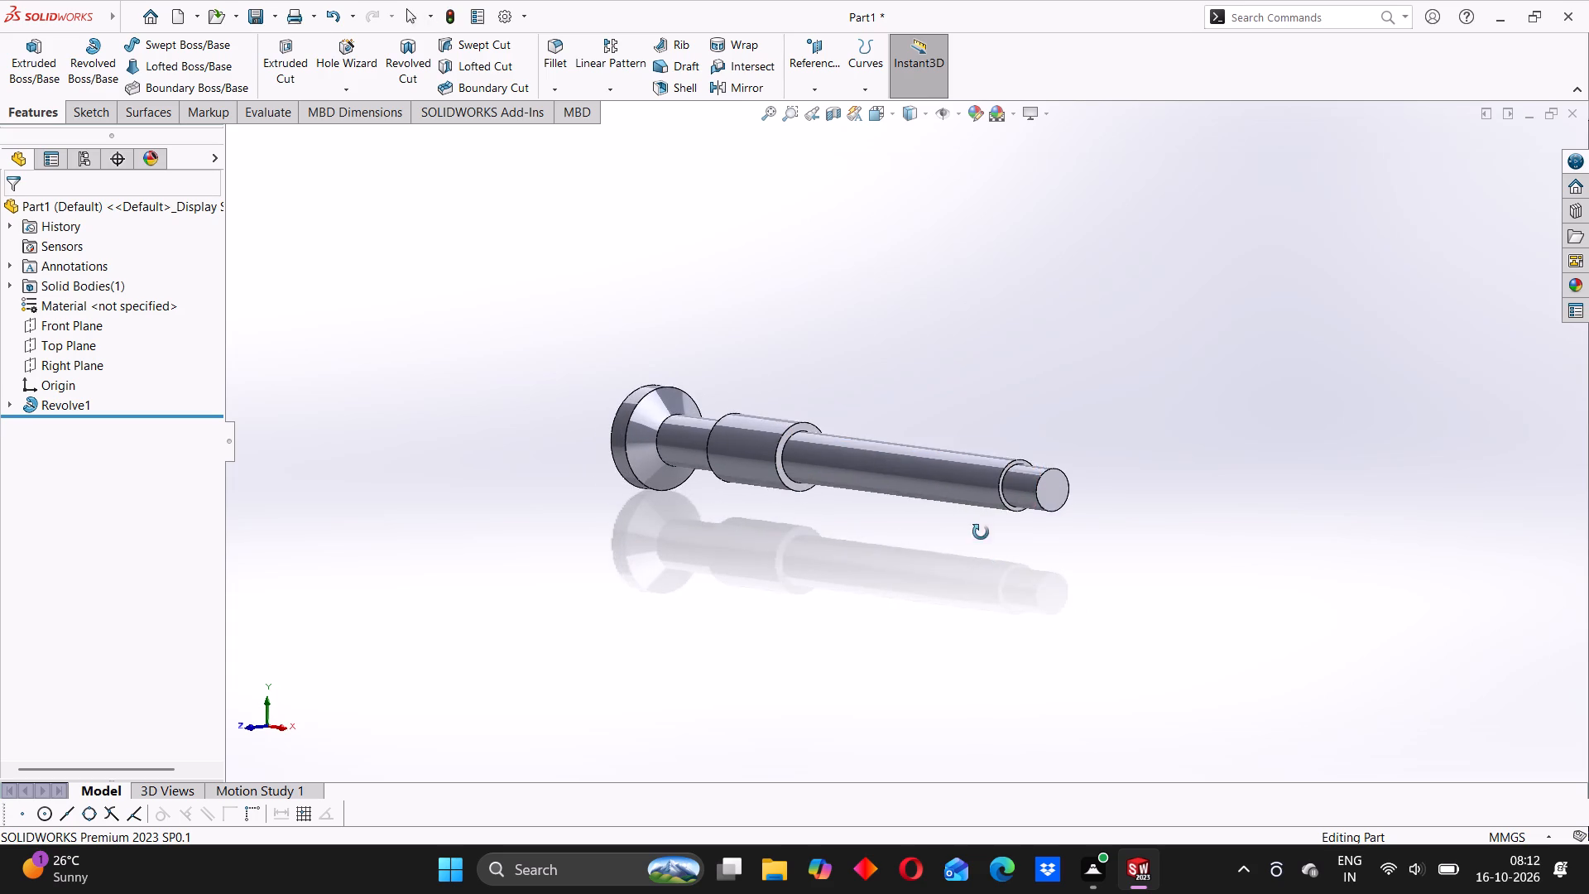
pyautogui.moveTo(981, 532); pyautogui.dragTo(992, 497, button='middle')
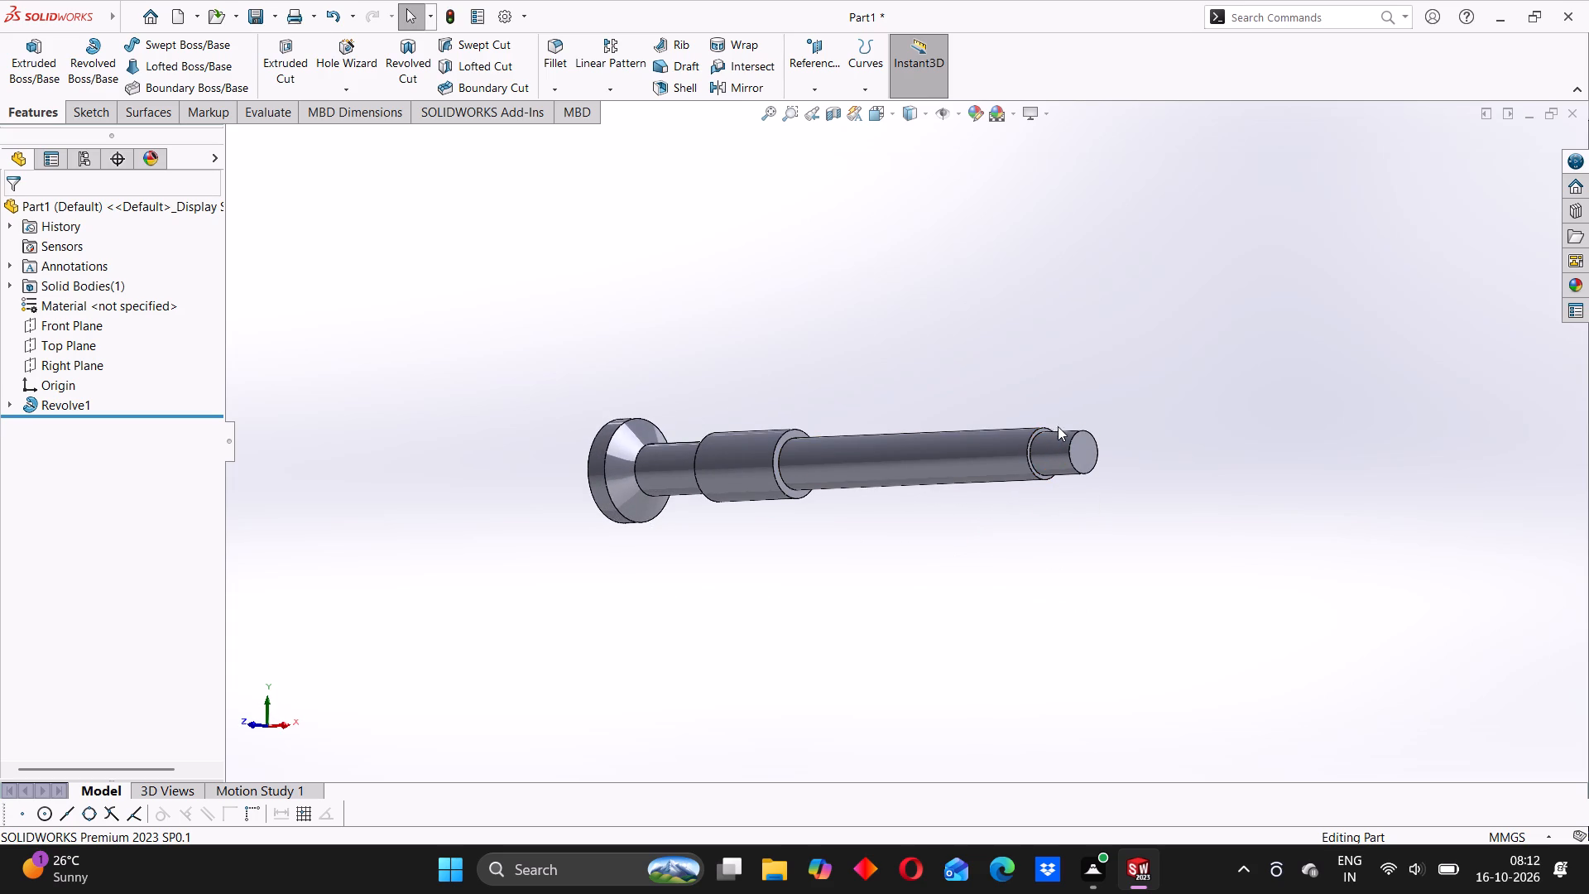
pyautogui.click(1078, 448)
pyautogui.click(1148, 397)
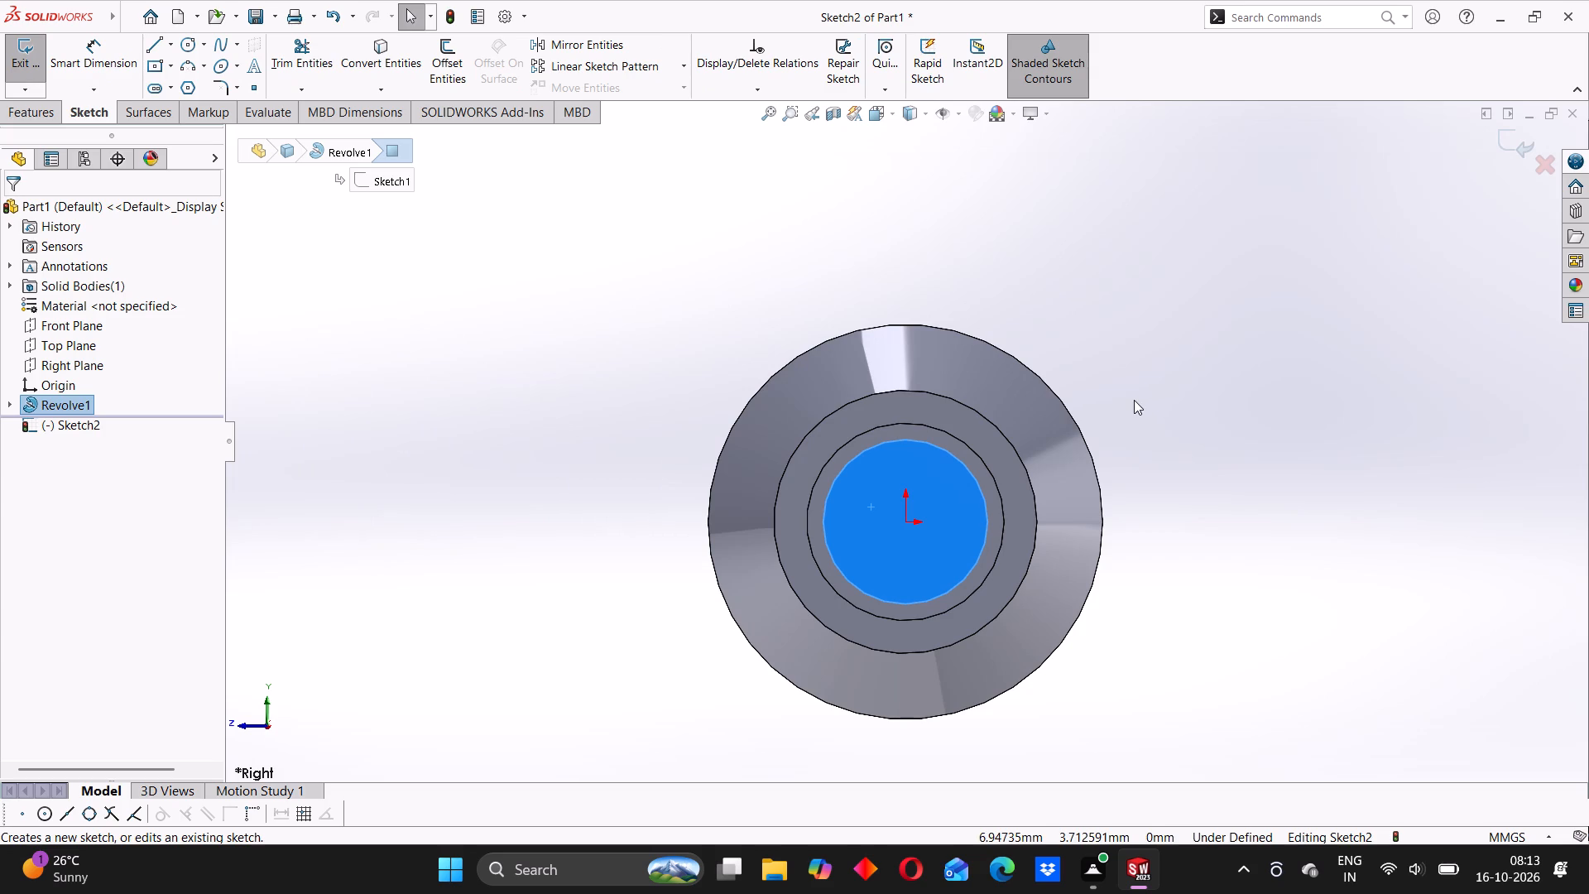
pyautogui.click(152, 66)
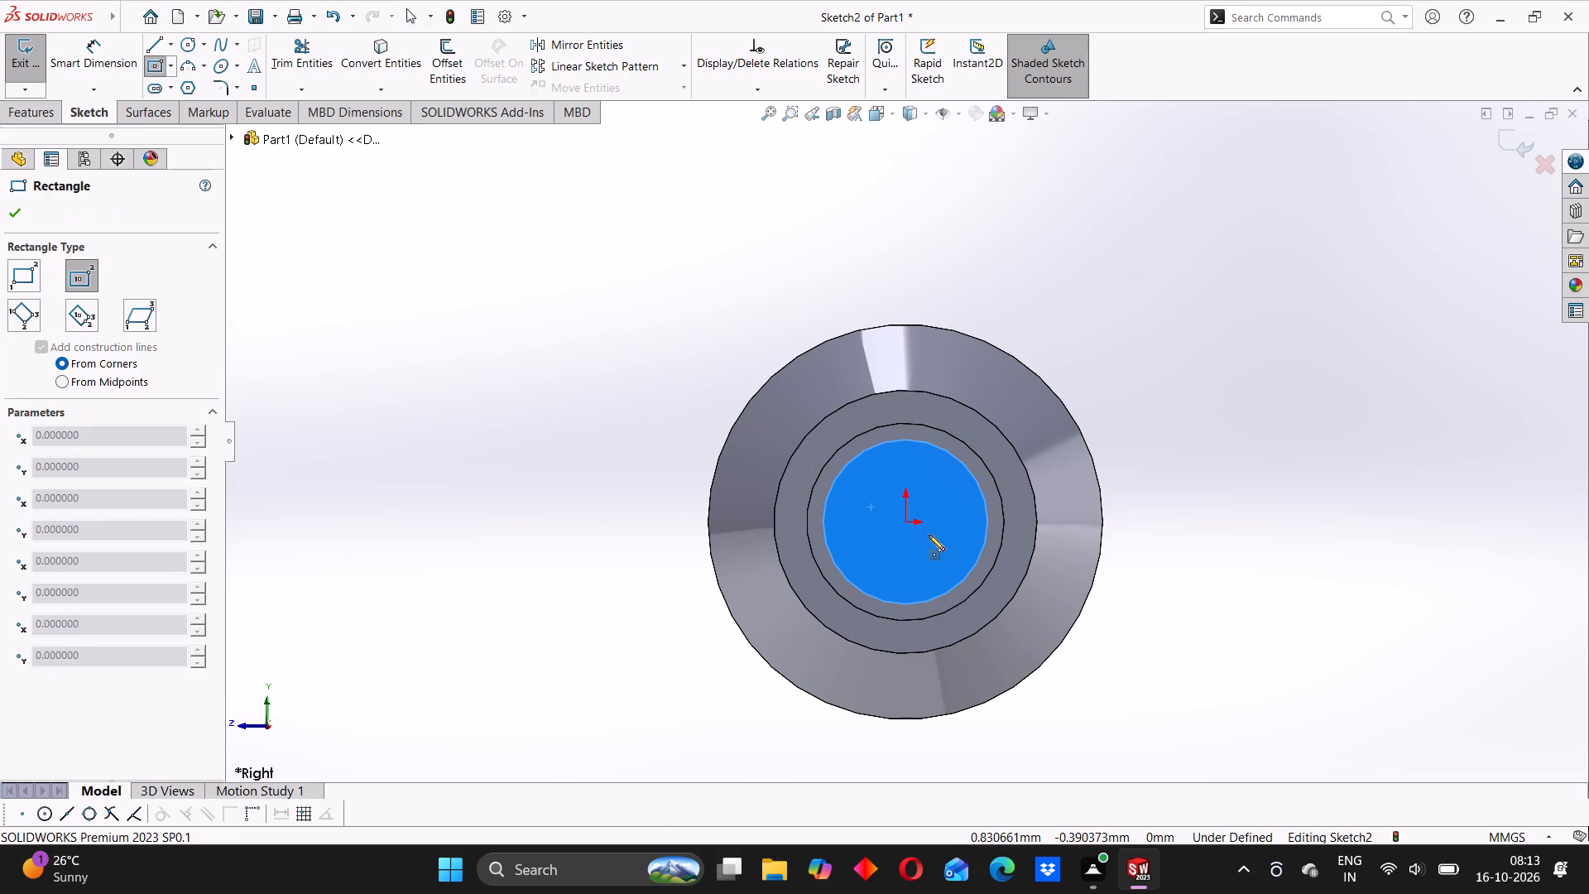
pyautogui.click(907, 523)
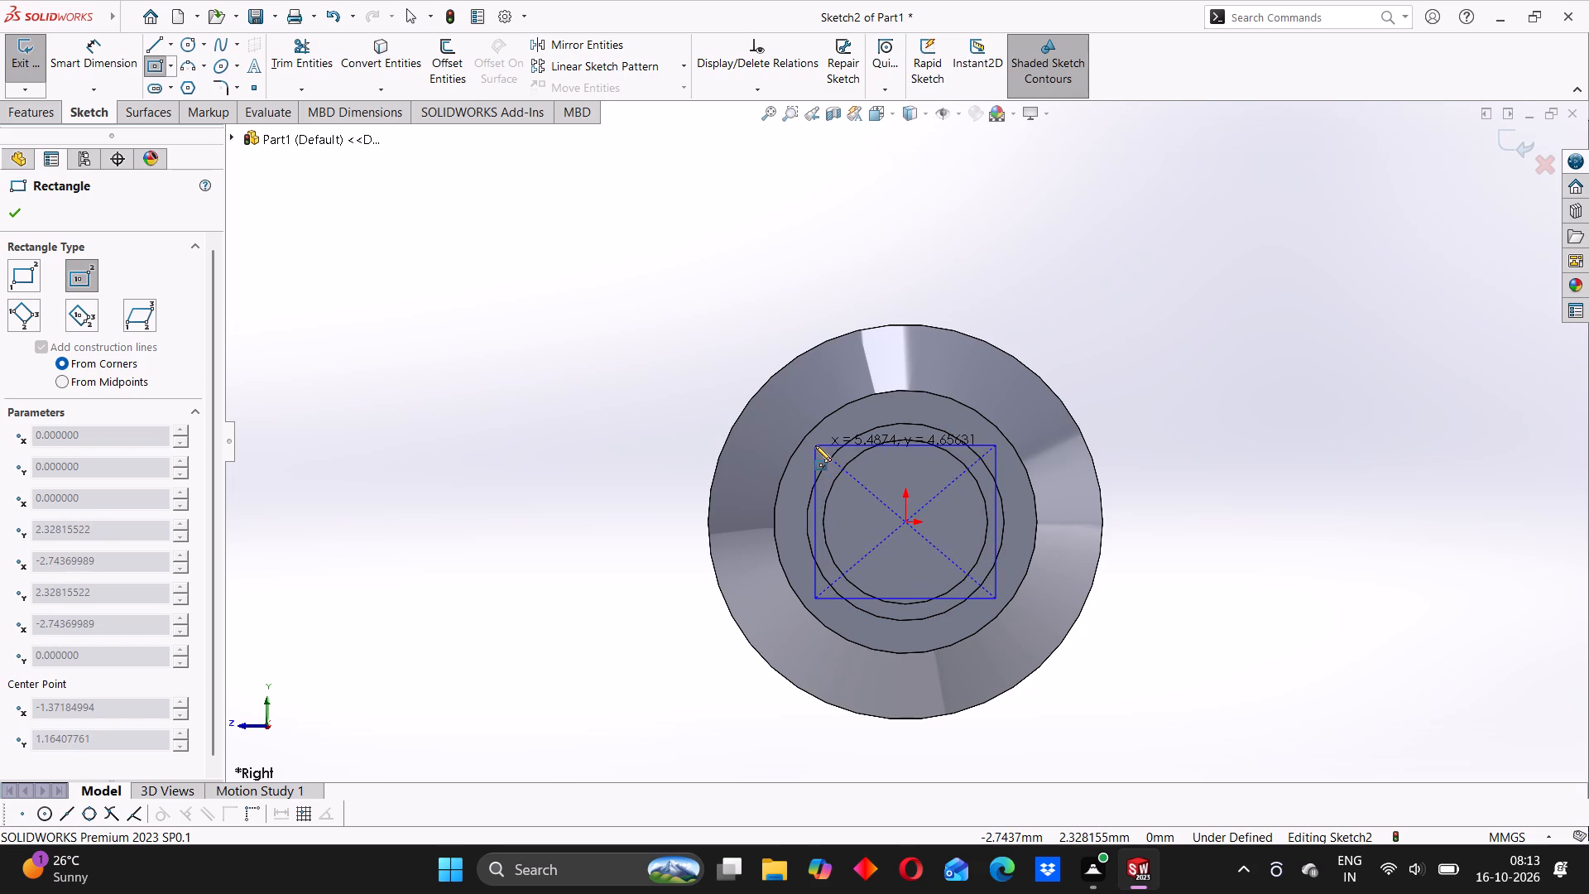
pyautogui.click(815, 443)
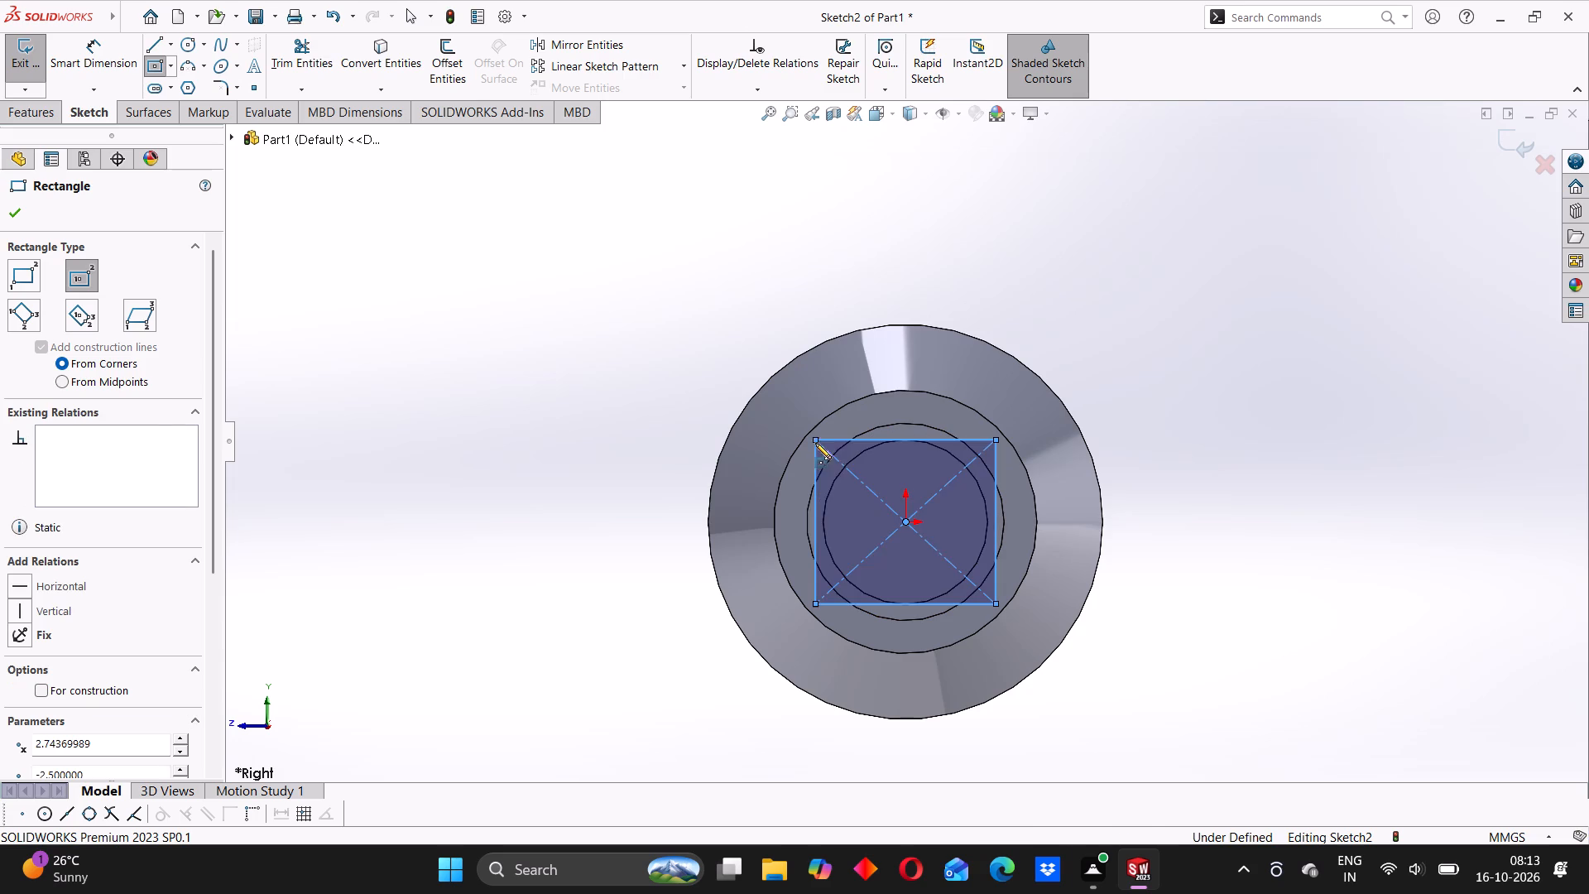
# Examine from several angles how the rectangle sits around the stem's round end.
pyautogui.scroll(2, 901, 527)
pyautogui.moveTo(860, 526); pyautogui.dragTo(917, 517, button='middle')
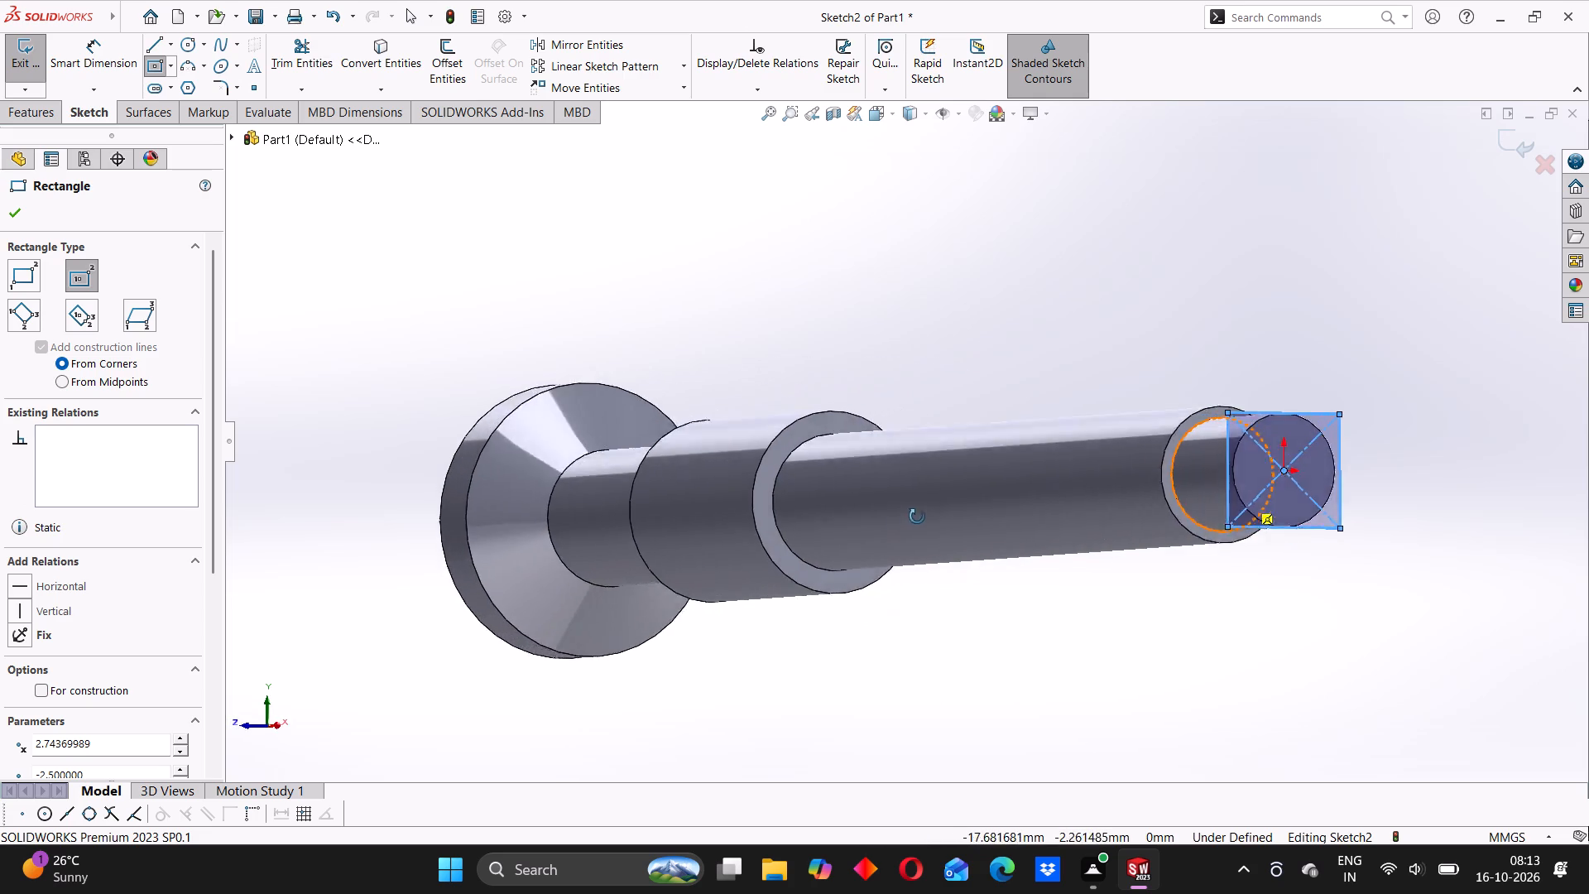
pyautogui.moveTo(917, 517); pyautogui.dragTo(938, 524, button='middle')
pyautogui.scroll(-4, 1513, 430)
pyautogui.scroll(-4, 1297, 489)
pyautogui.moveTo(1155, 513); pyautogui.dragTo(1207, 521, button='middle')
pyautogui.scroll(5, 1207, 521)
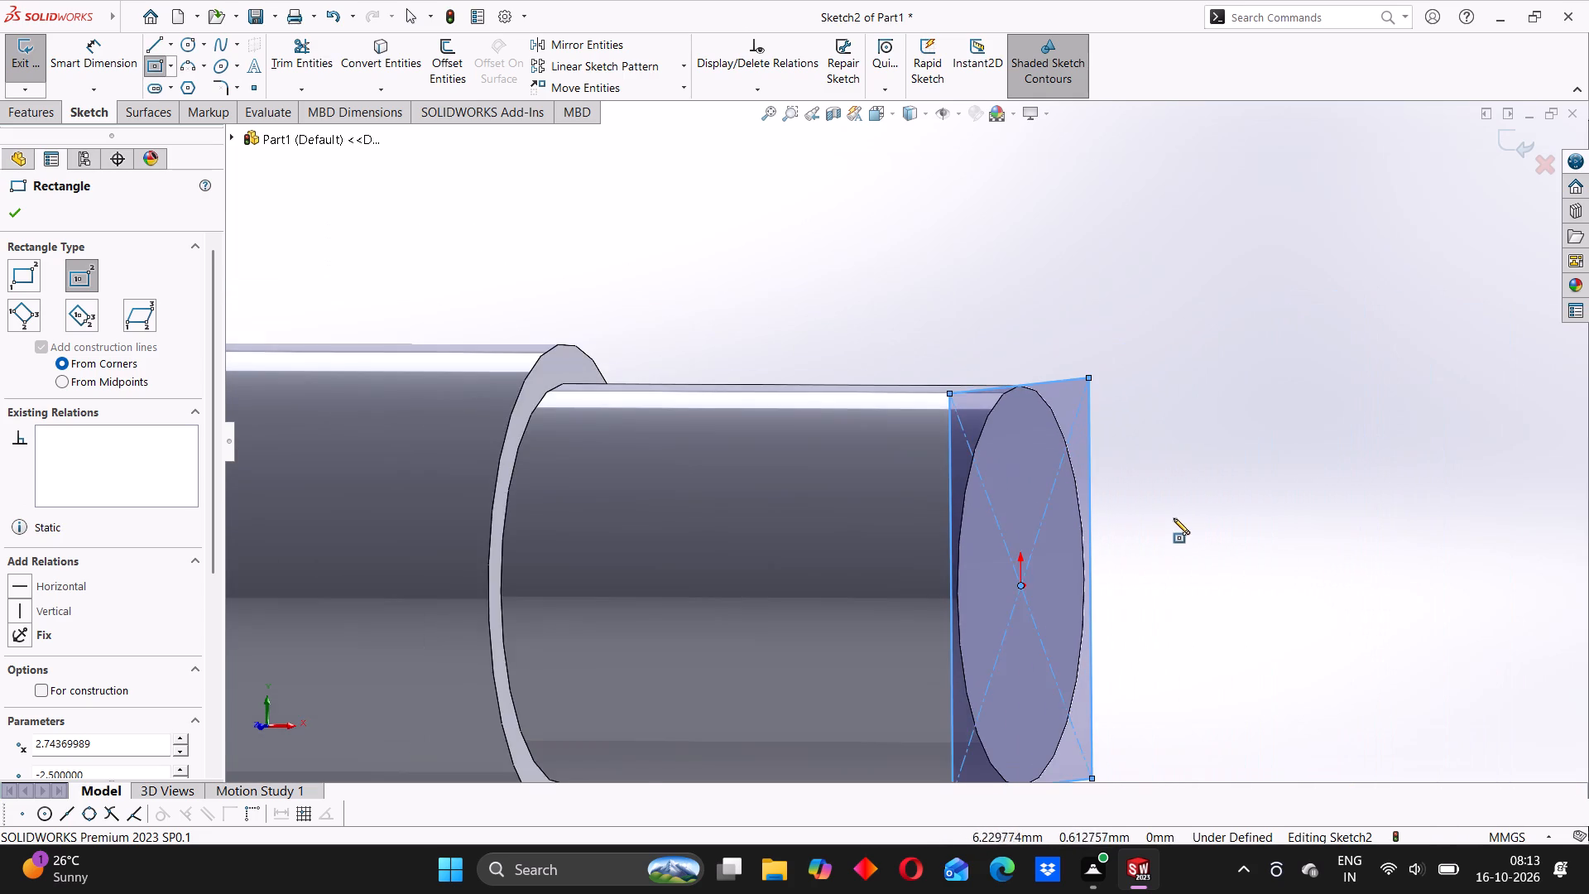
pyautogui.scroll(2, 1136, 518)
pyautogui.moveTo(1004, 502); pyautogui.dragTo(1057, 531, button='middle')
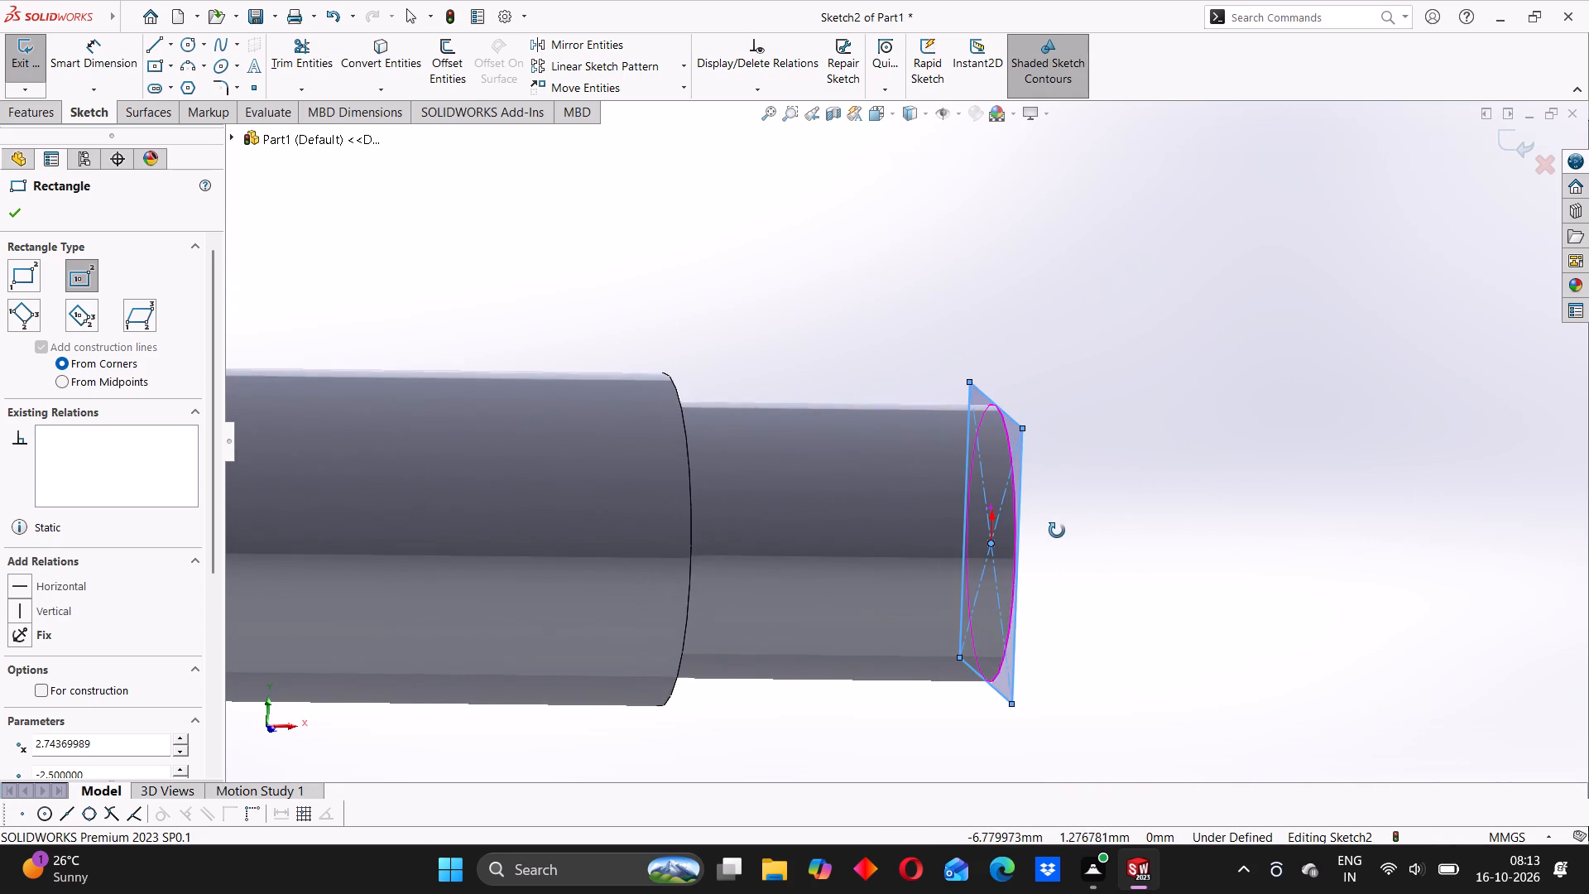
pyautogui.moveTo(1057, 531); pyautogui.dragTo(900, 506, button='middle')
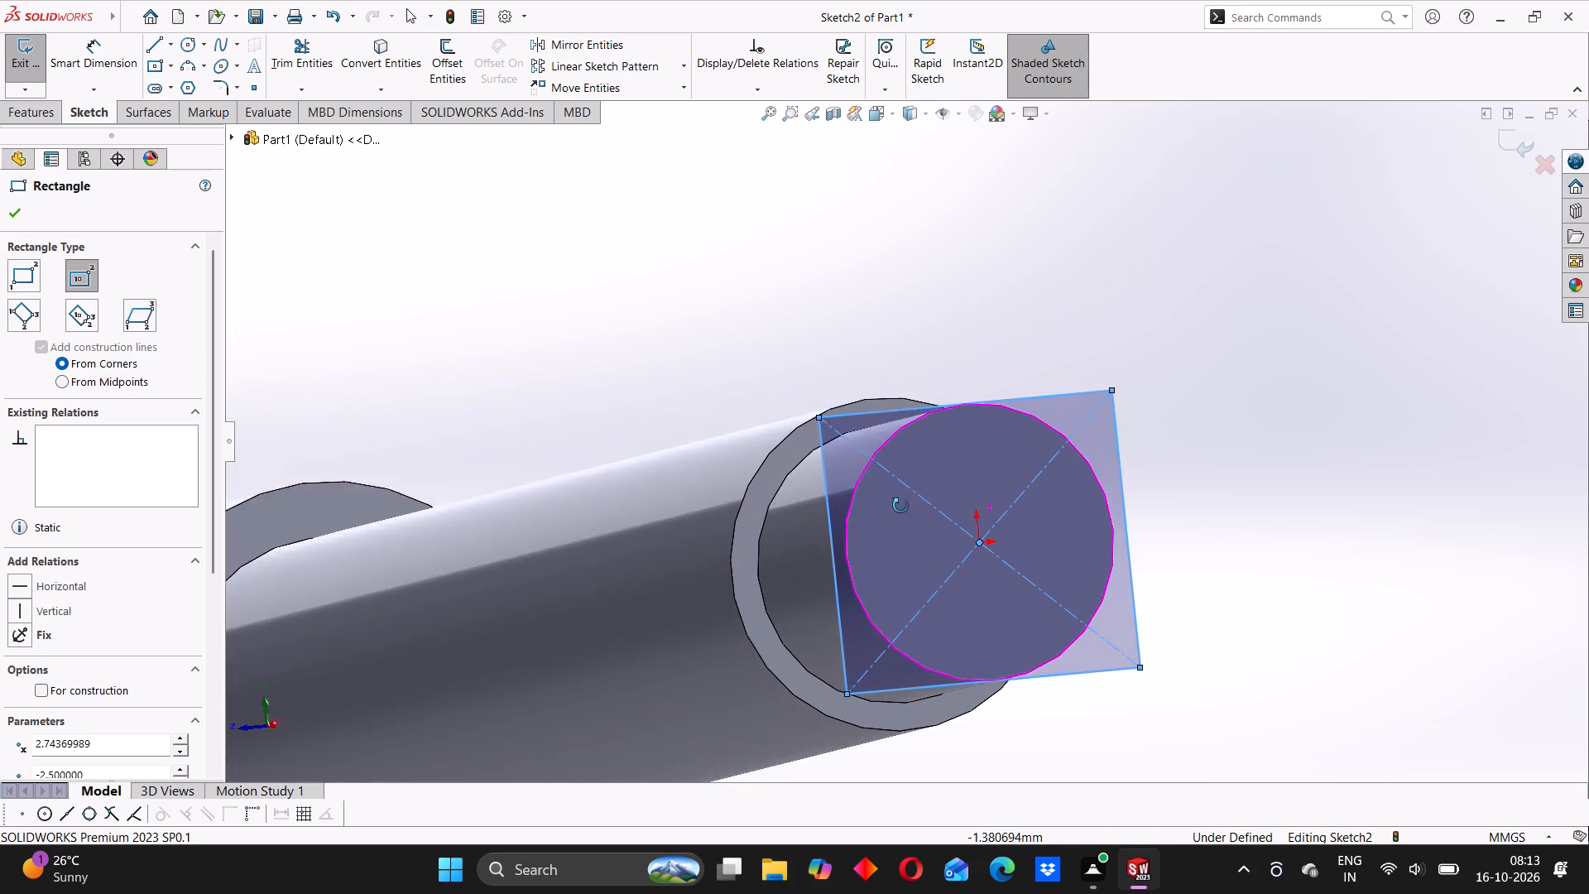
pyautogui.moveTo(900, 506); pyautogui.dragTo(872, 510, button='middle')
pyautogui.scroll(4, 902, 513)
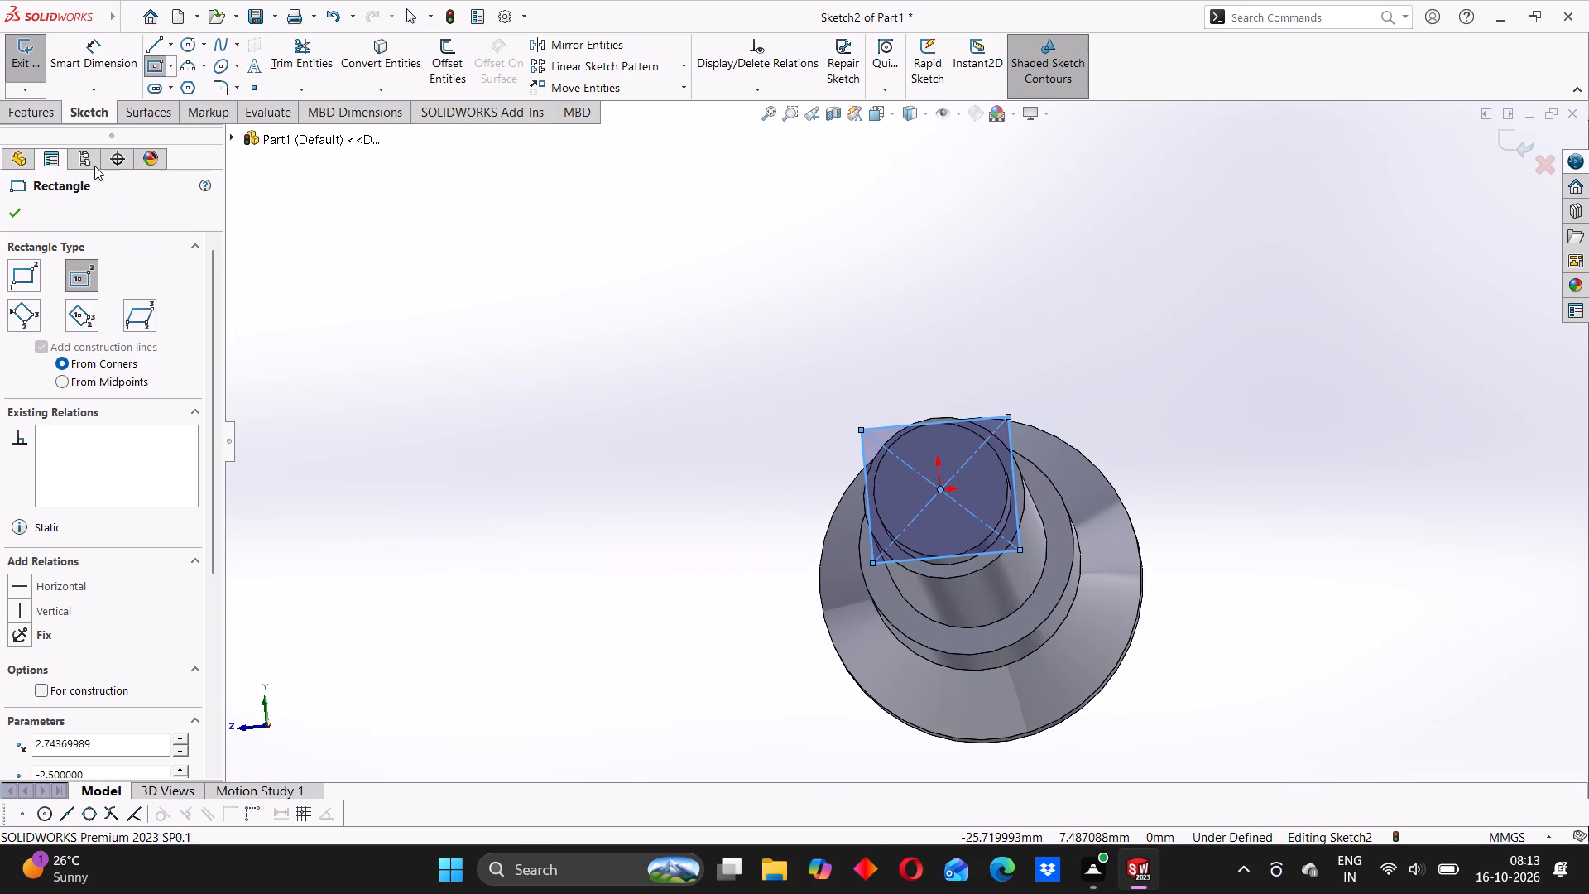
# Dimension the rectangle on the end face as 5 mm wide and 5 mm high.
pyautogui.click(88, 84)
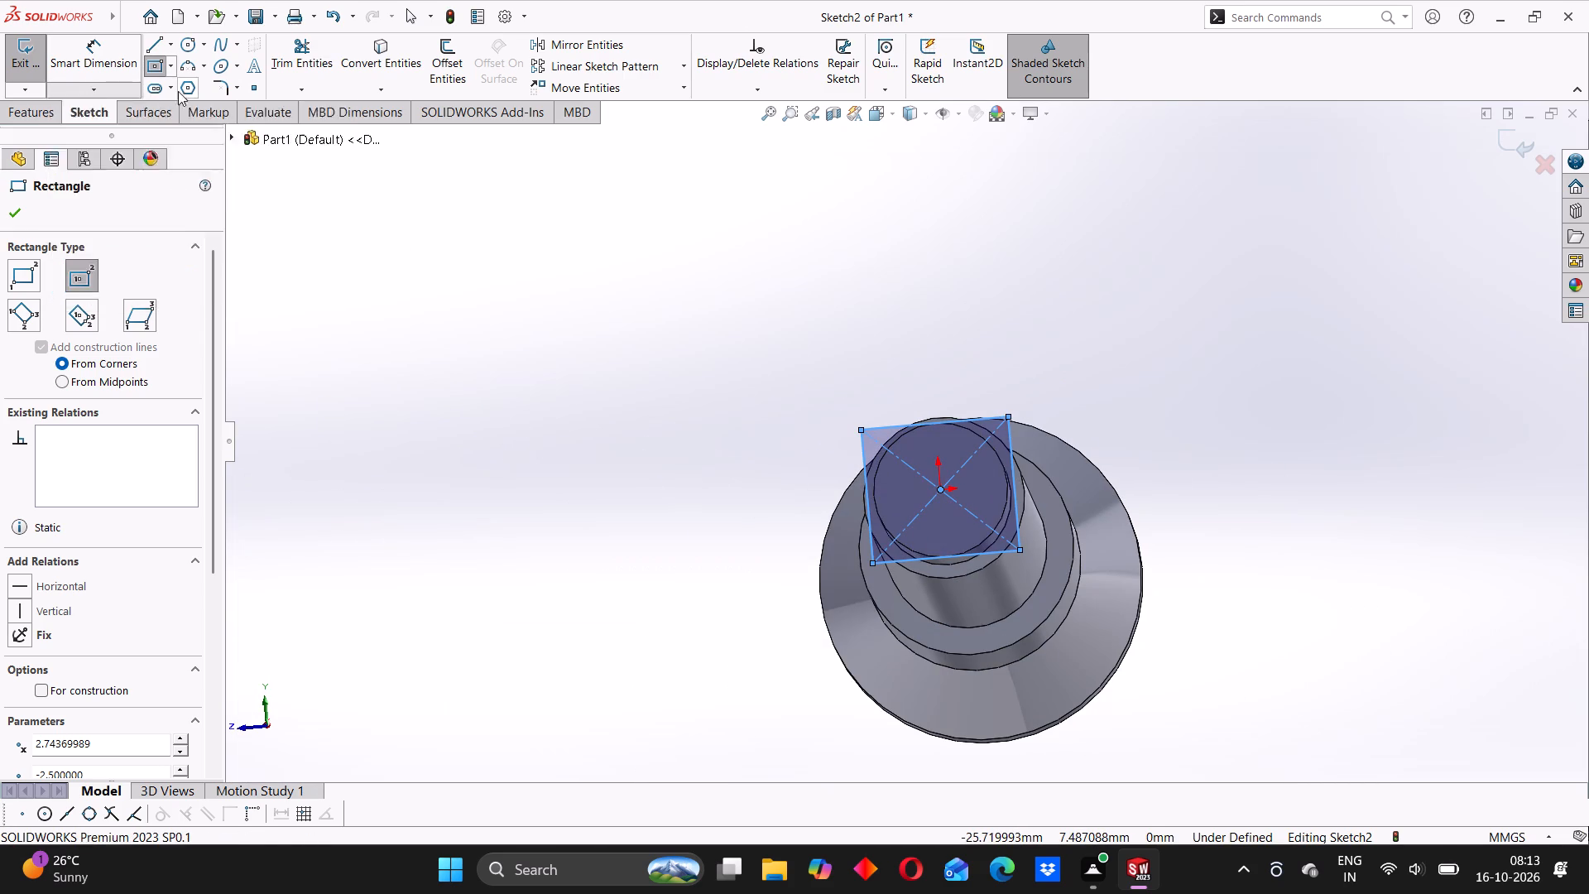
pyautogui.click(133, 55)
pyautogui.click(986, 415)
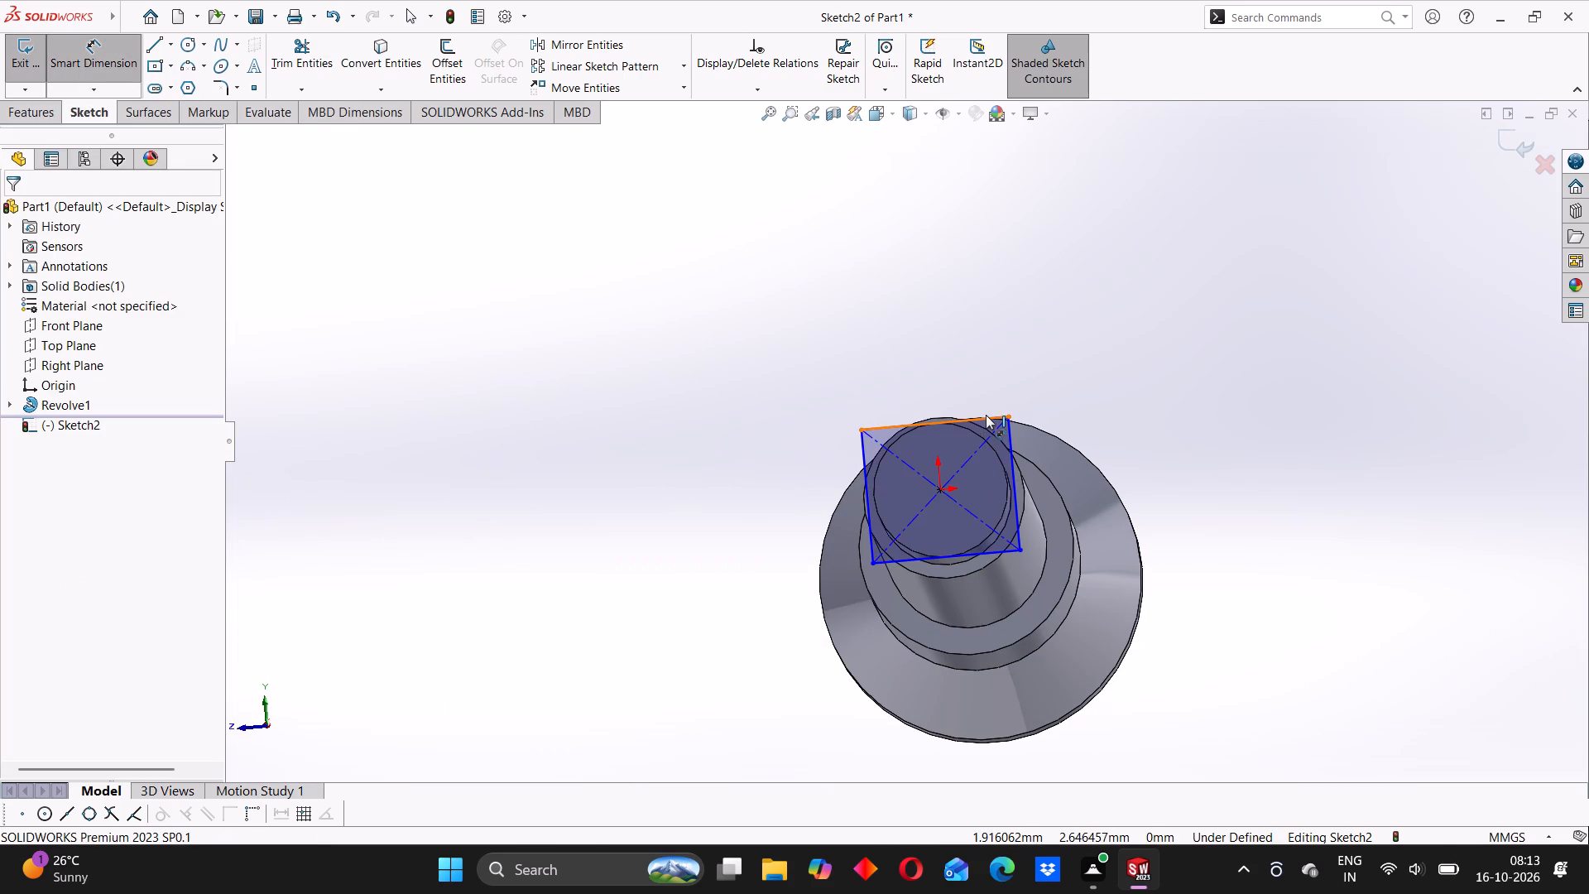
pyautogui.click(982, 376)
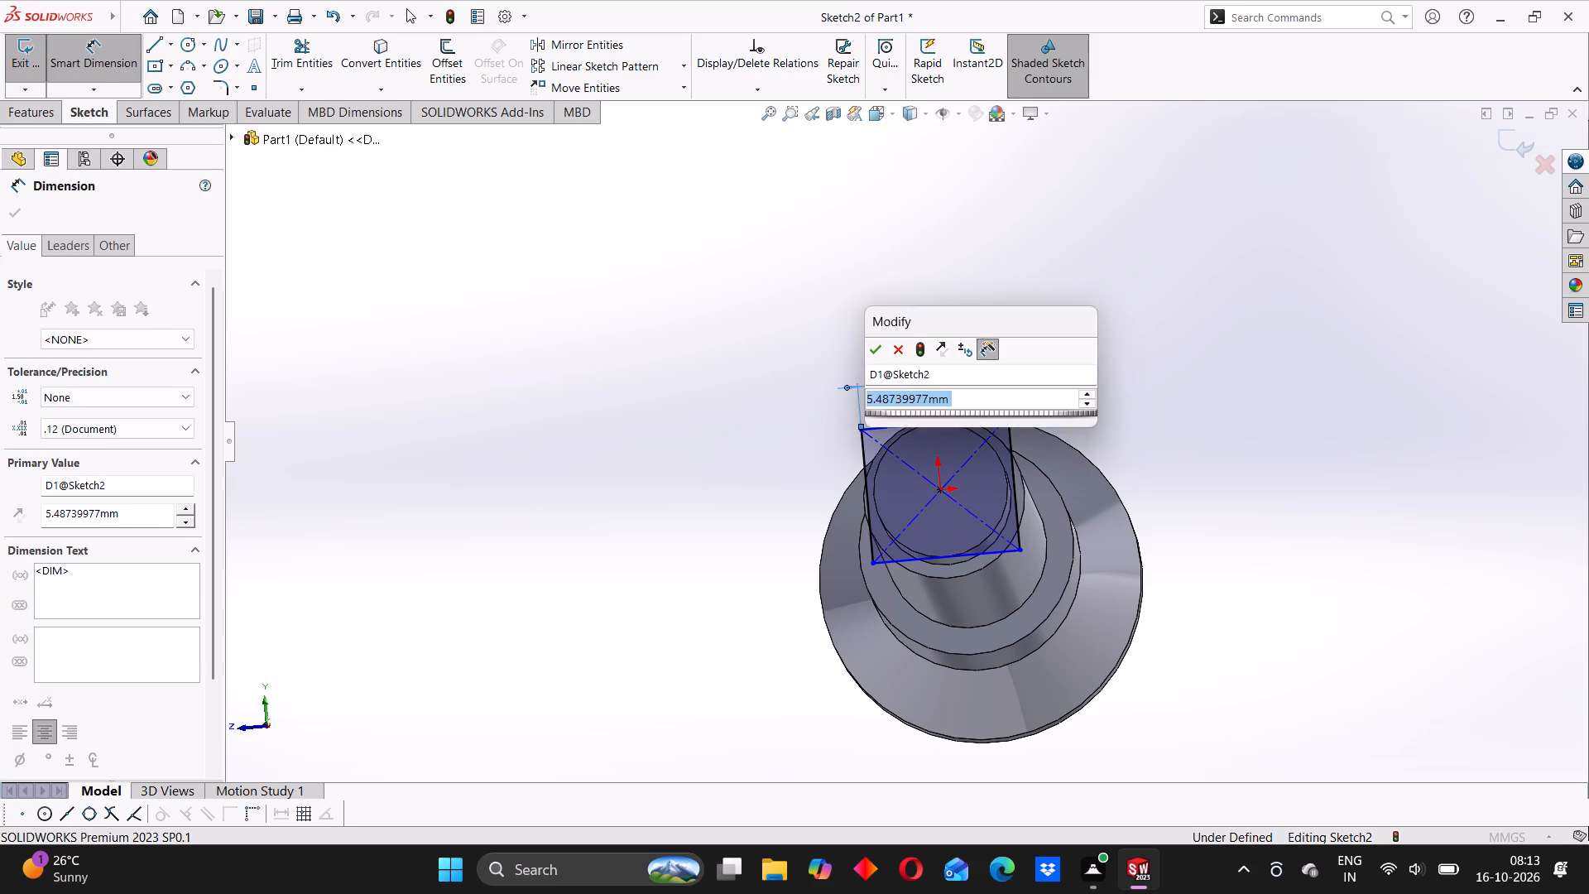
pyautogui.press('5')
pyautogui.press('Return')
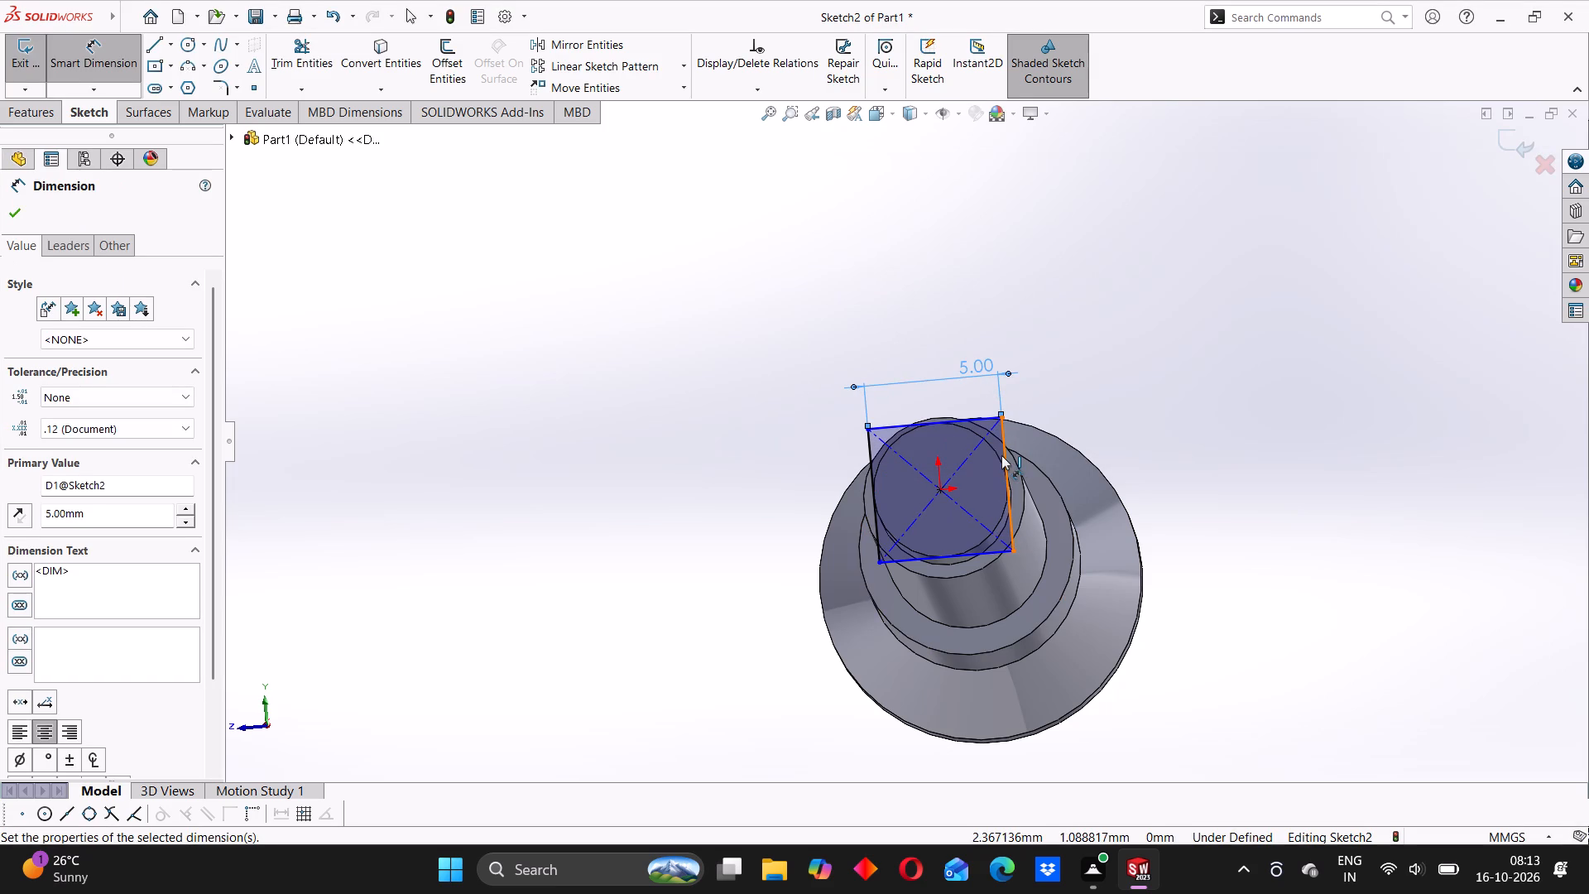
pyautogui.click(1001, 455)
pyautogui.click(1159, 449)
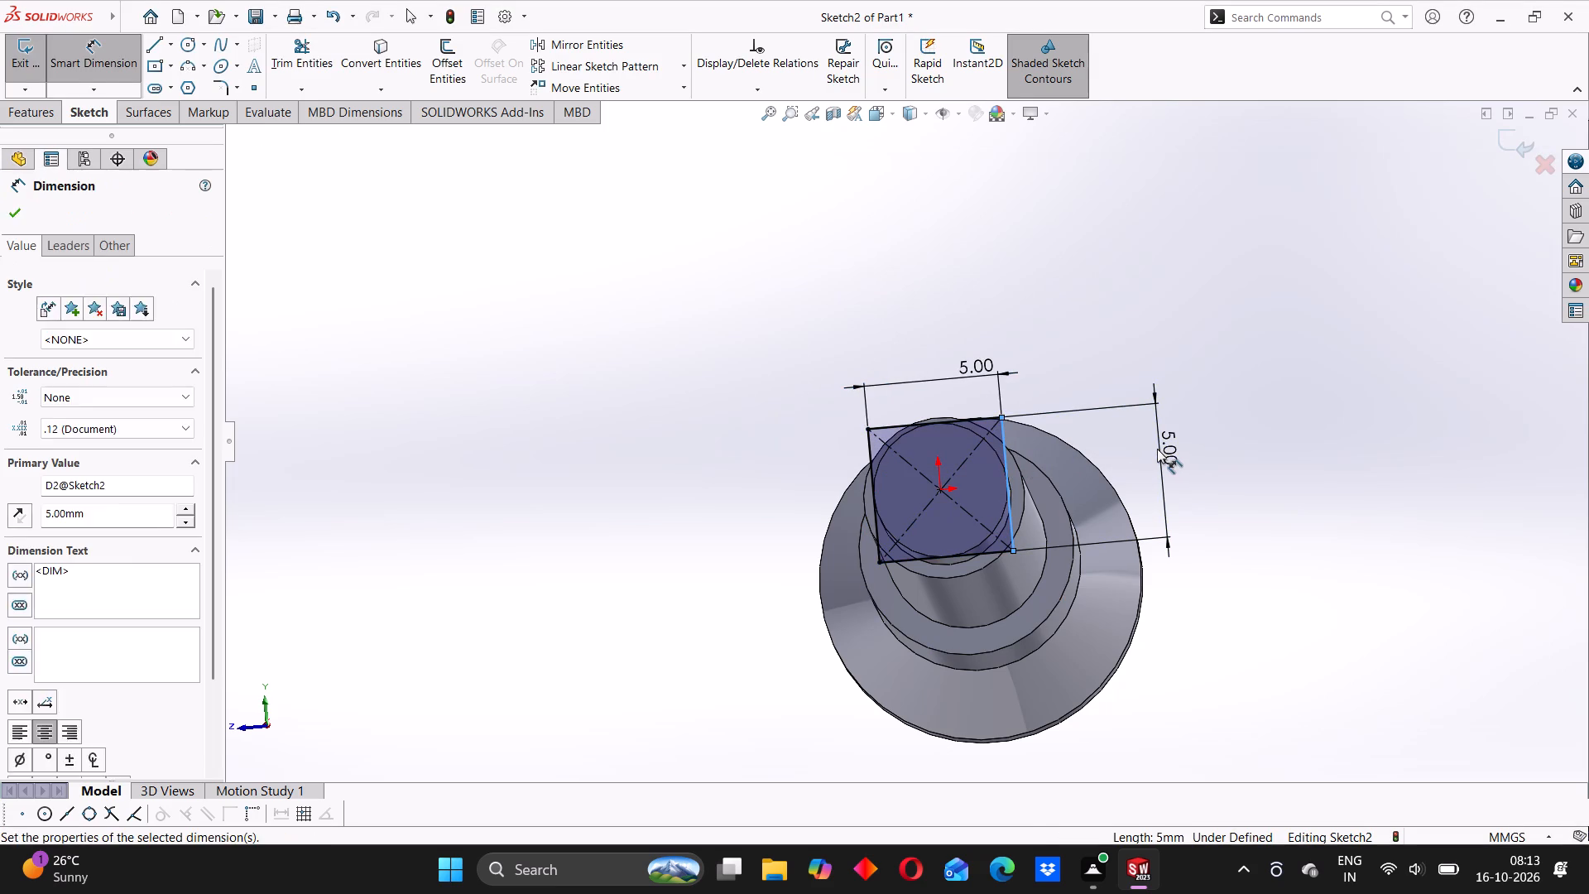
pyautogui.press('5')
pyautogui.press('Return')
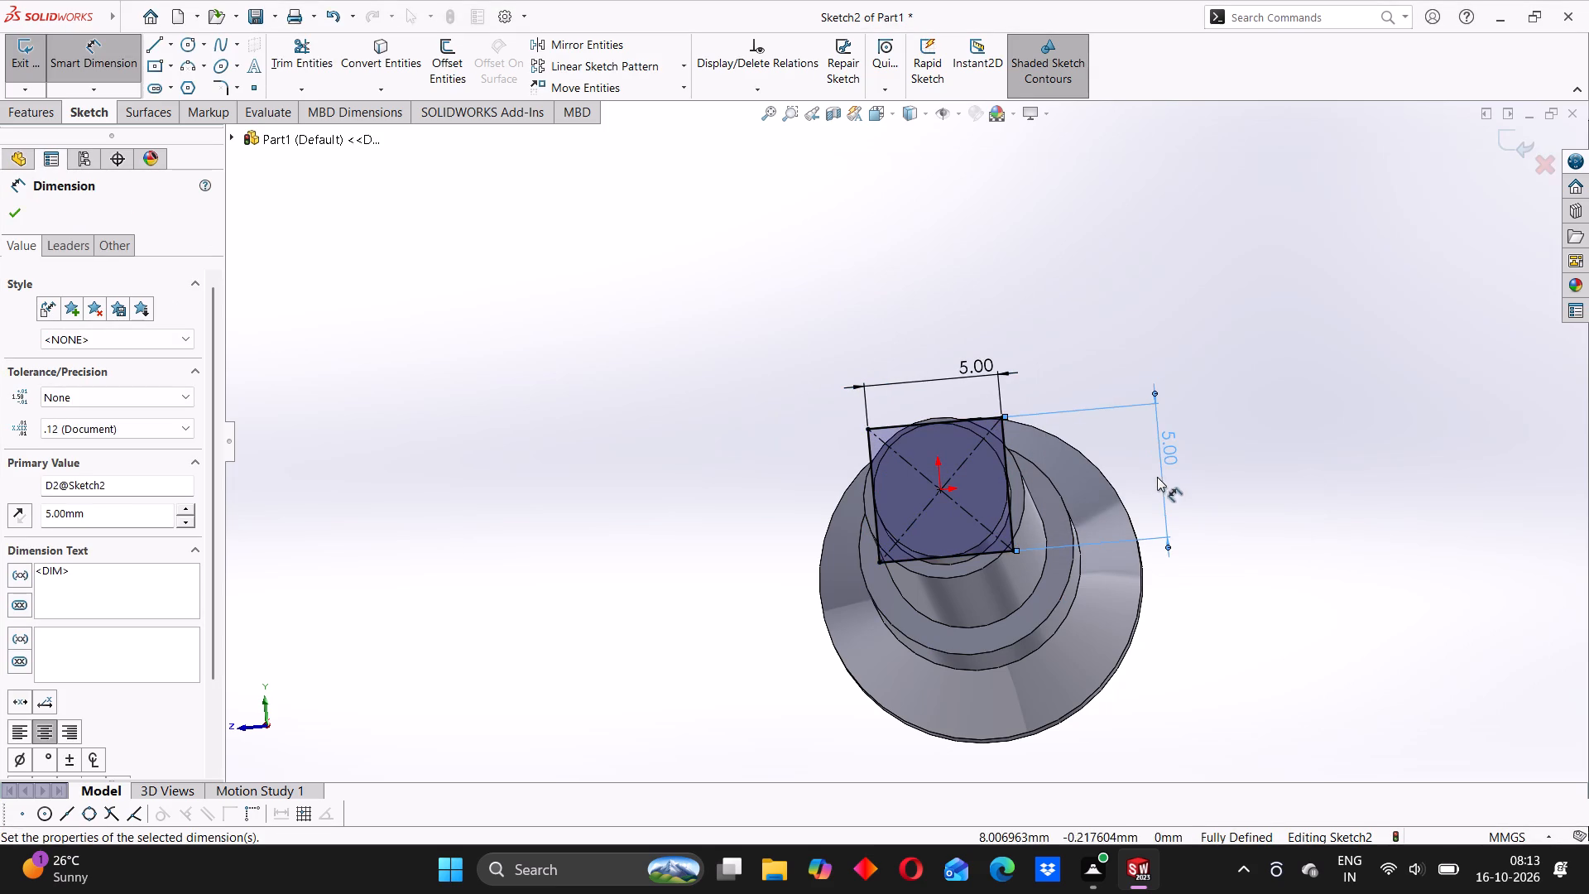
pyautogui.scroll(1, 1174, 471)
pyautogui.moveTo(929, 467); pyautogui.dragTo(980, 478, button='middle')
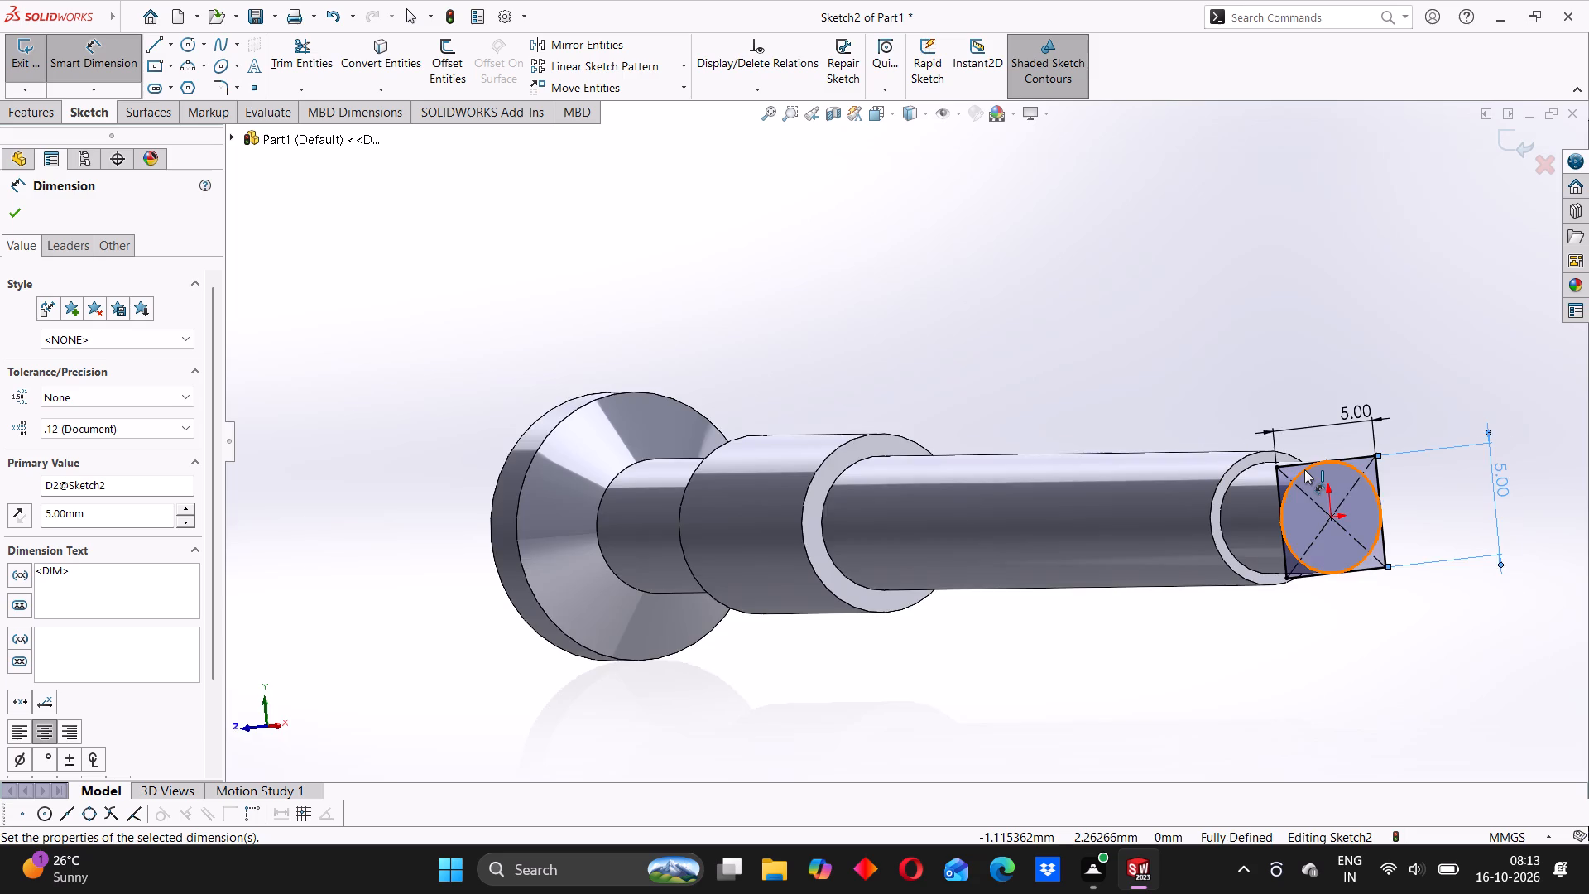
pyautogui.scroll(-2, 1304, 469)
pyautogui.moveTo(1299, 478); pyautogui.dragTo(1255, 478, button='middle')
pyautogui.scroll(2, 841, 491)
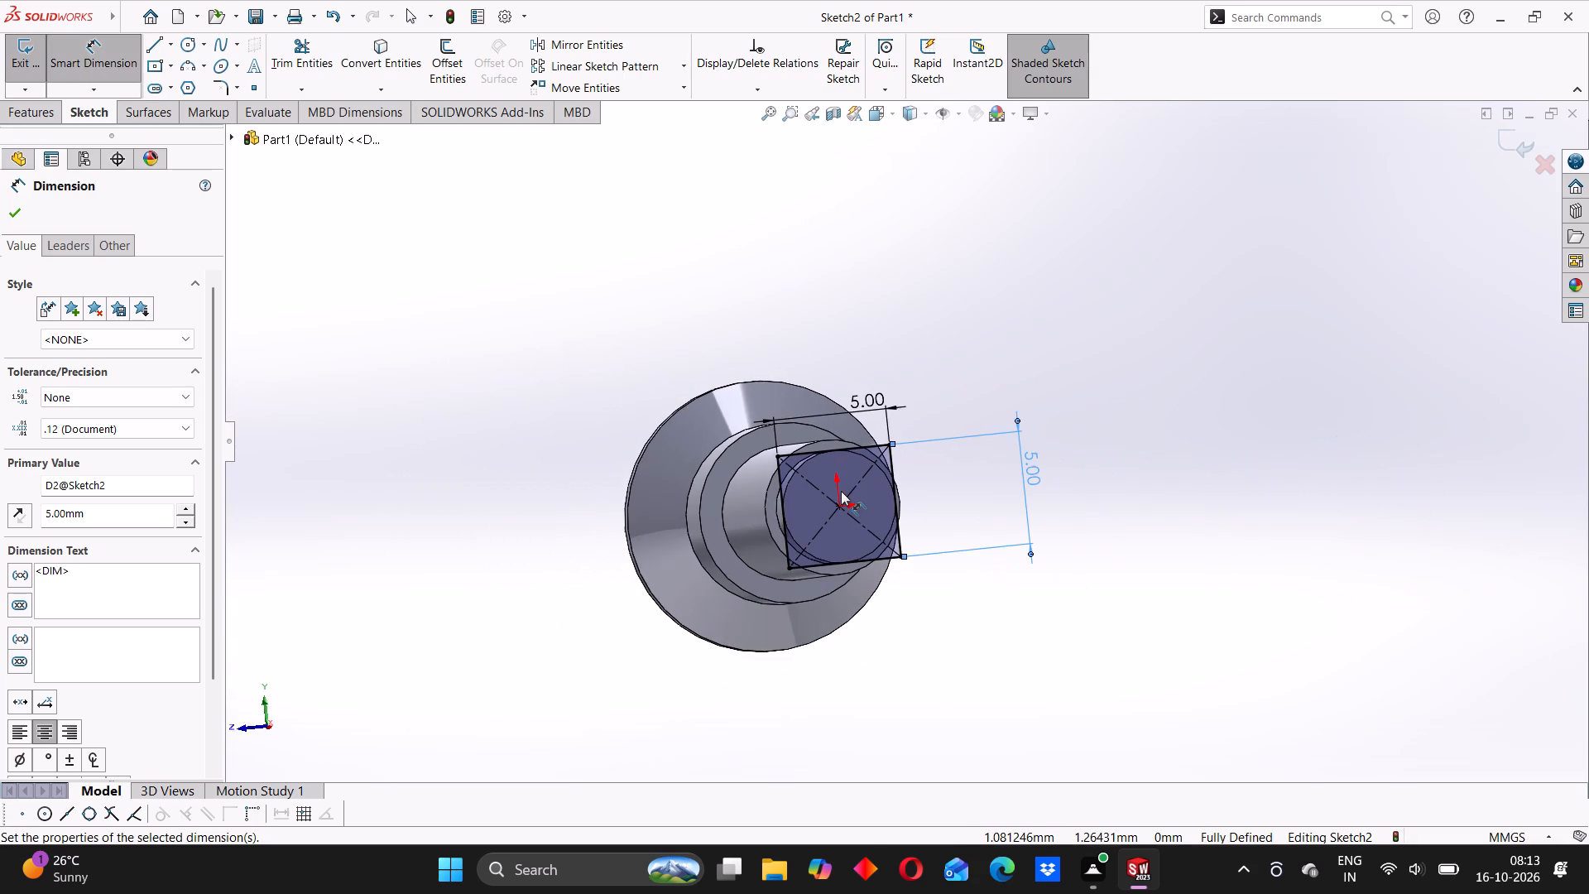
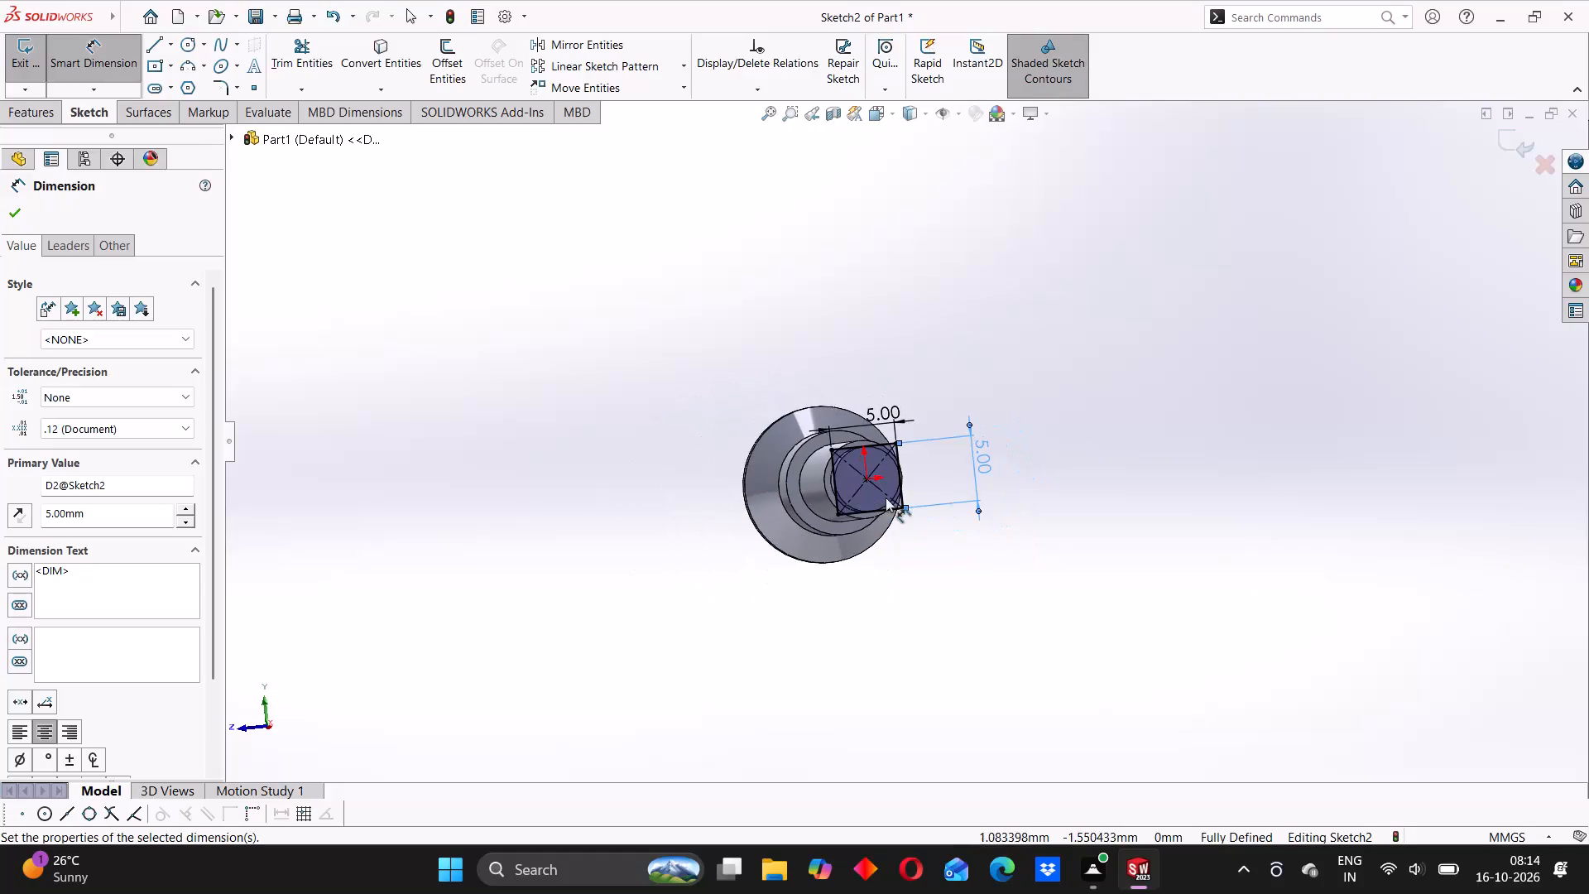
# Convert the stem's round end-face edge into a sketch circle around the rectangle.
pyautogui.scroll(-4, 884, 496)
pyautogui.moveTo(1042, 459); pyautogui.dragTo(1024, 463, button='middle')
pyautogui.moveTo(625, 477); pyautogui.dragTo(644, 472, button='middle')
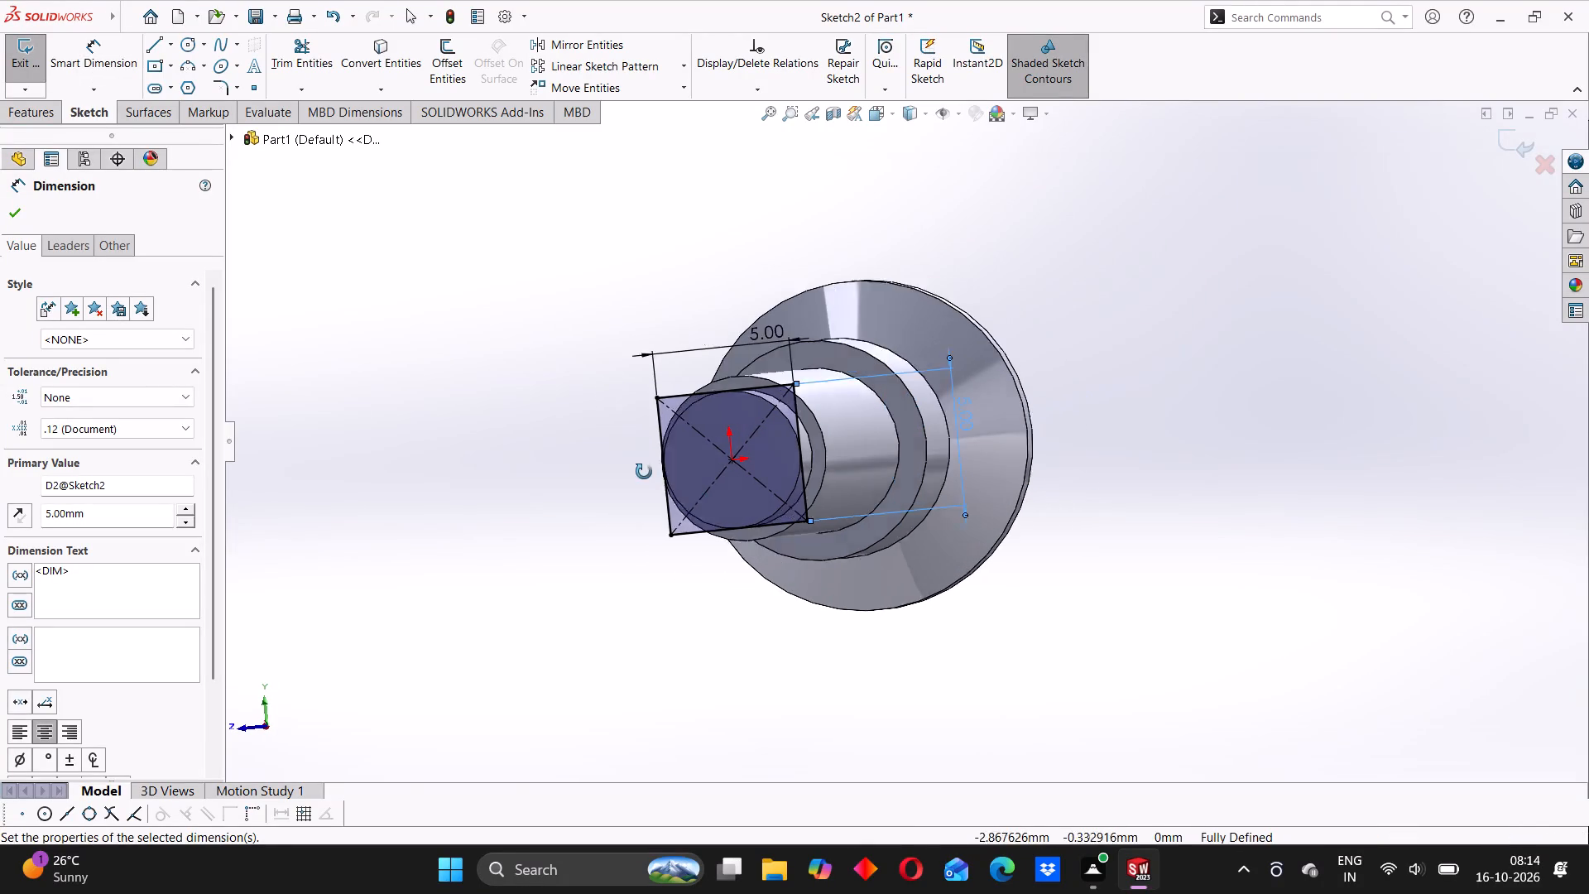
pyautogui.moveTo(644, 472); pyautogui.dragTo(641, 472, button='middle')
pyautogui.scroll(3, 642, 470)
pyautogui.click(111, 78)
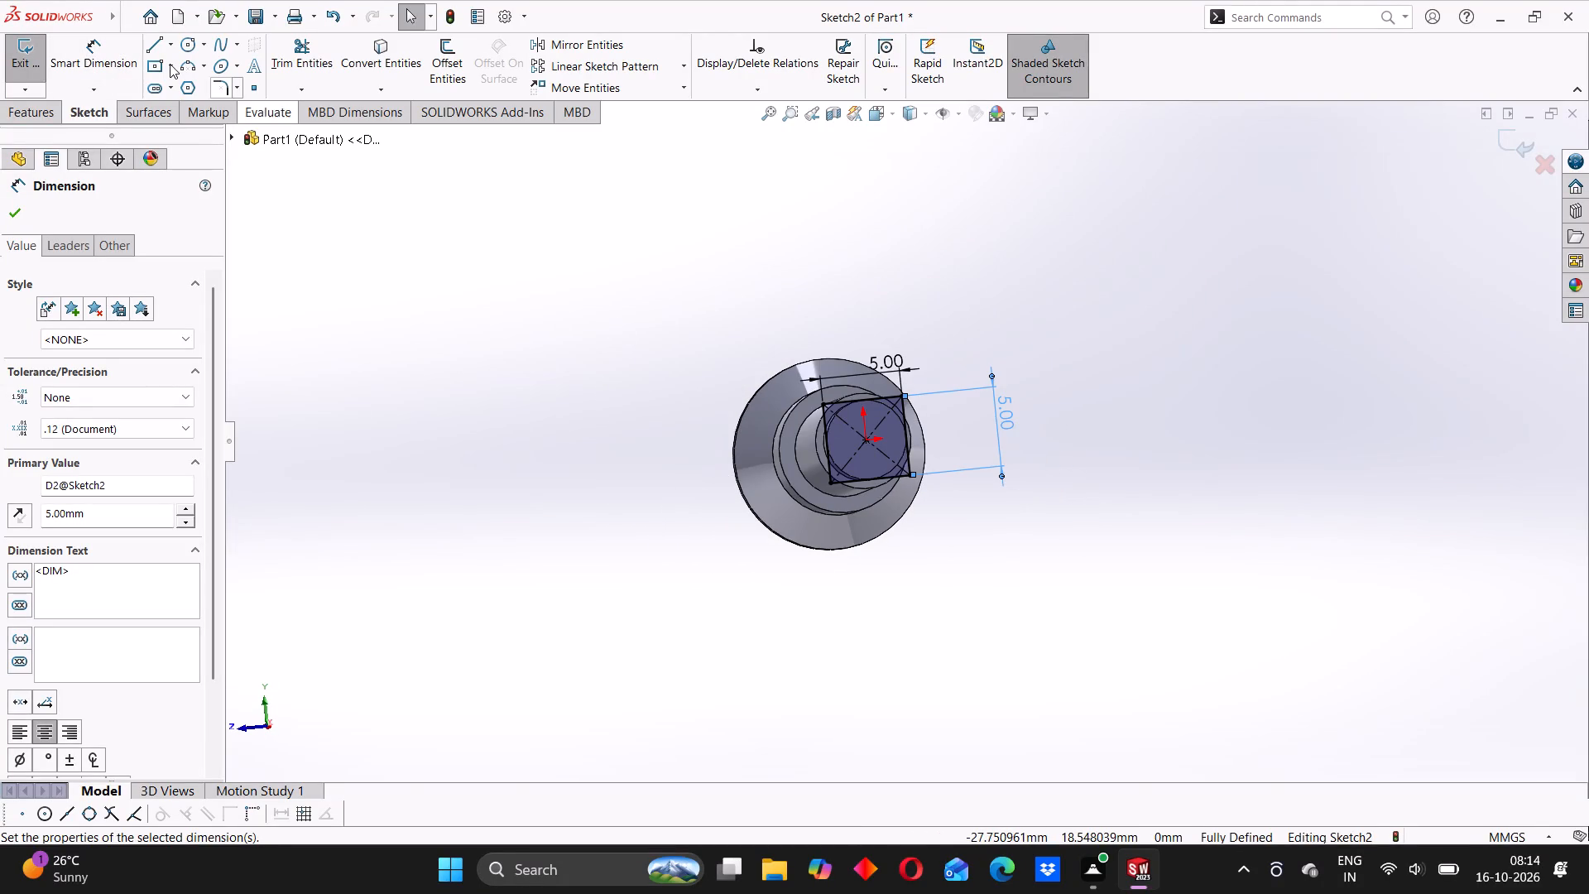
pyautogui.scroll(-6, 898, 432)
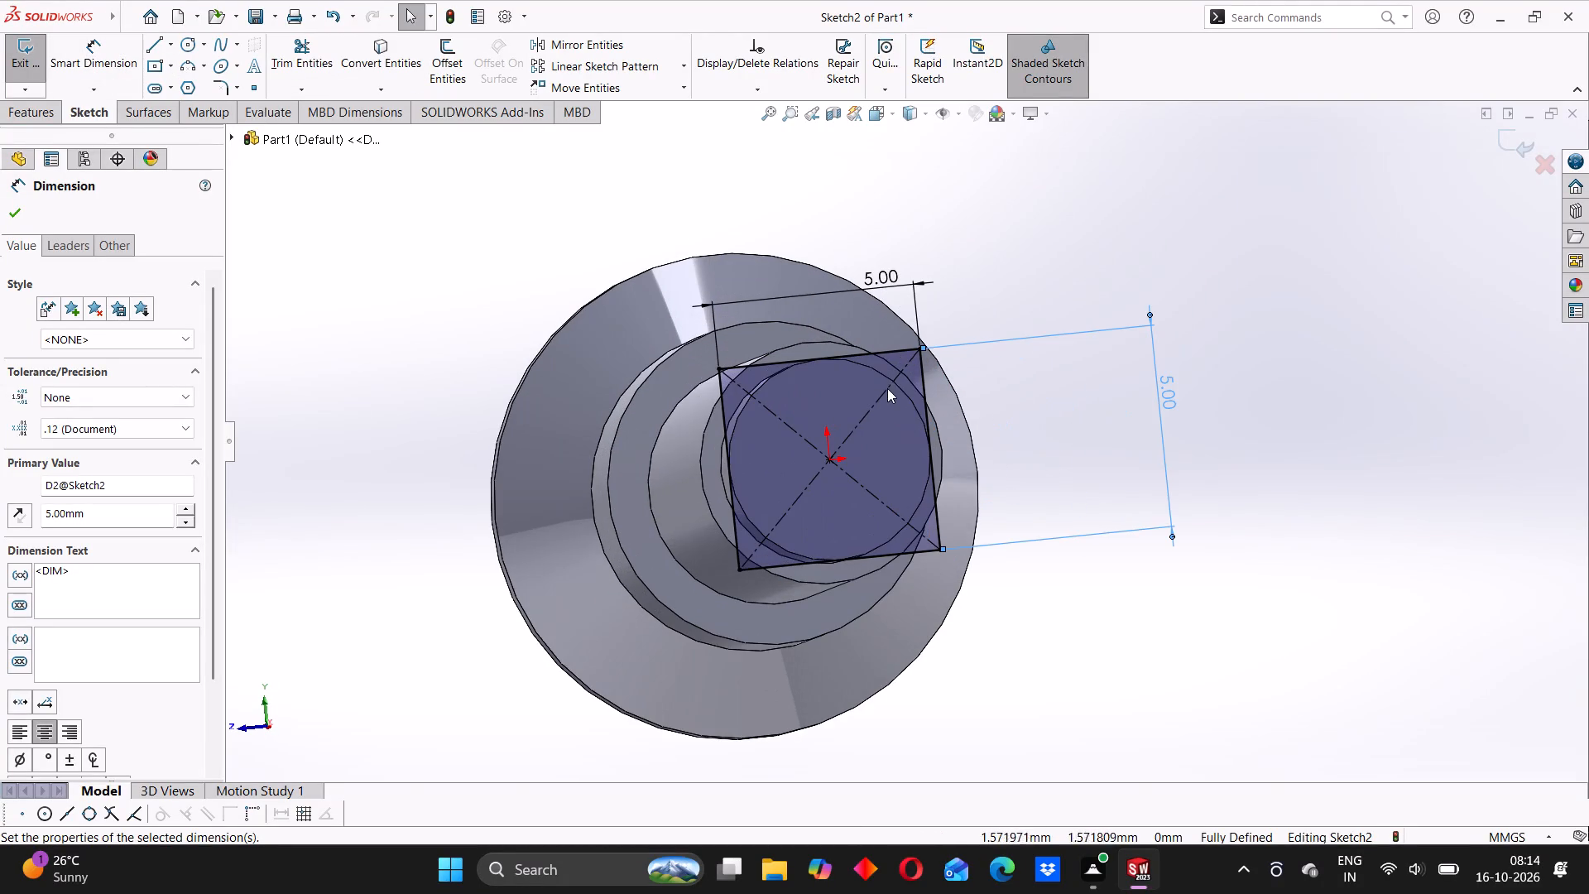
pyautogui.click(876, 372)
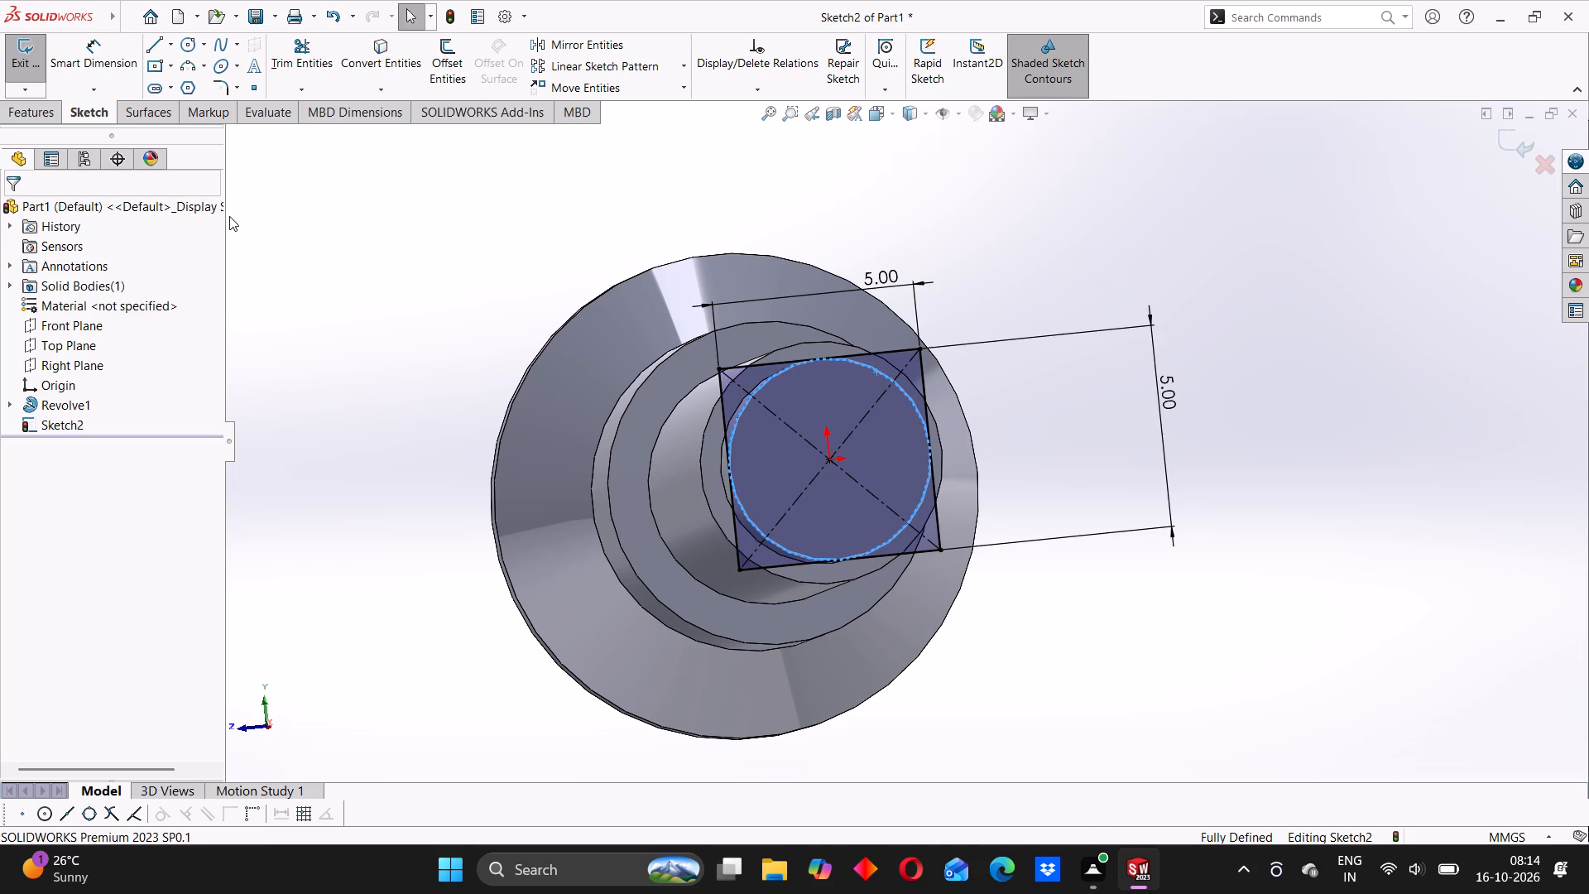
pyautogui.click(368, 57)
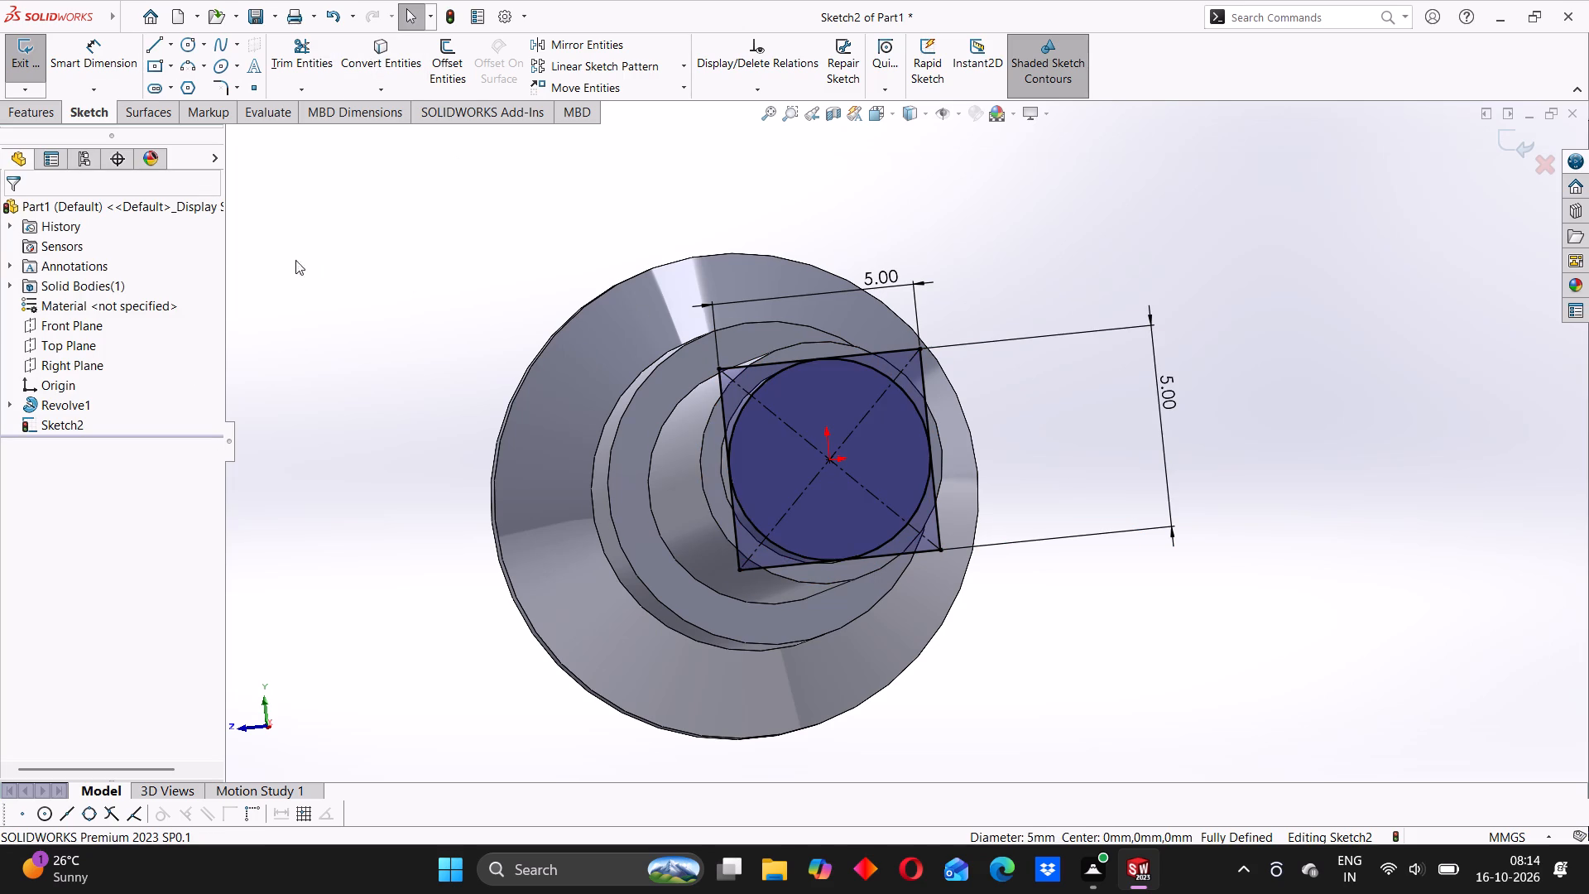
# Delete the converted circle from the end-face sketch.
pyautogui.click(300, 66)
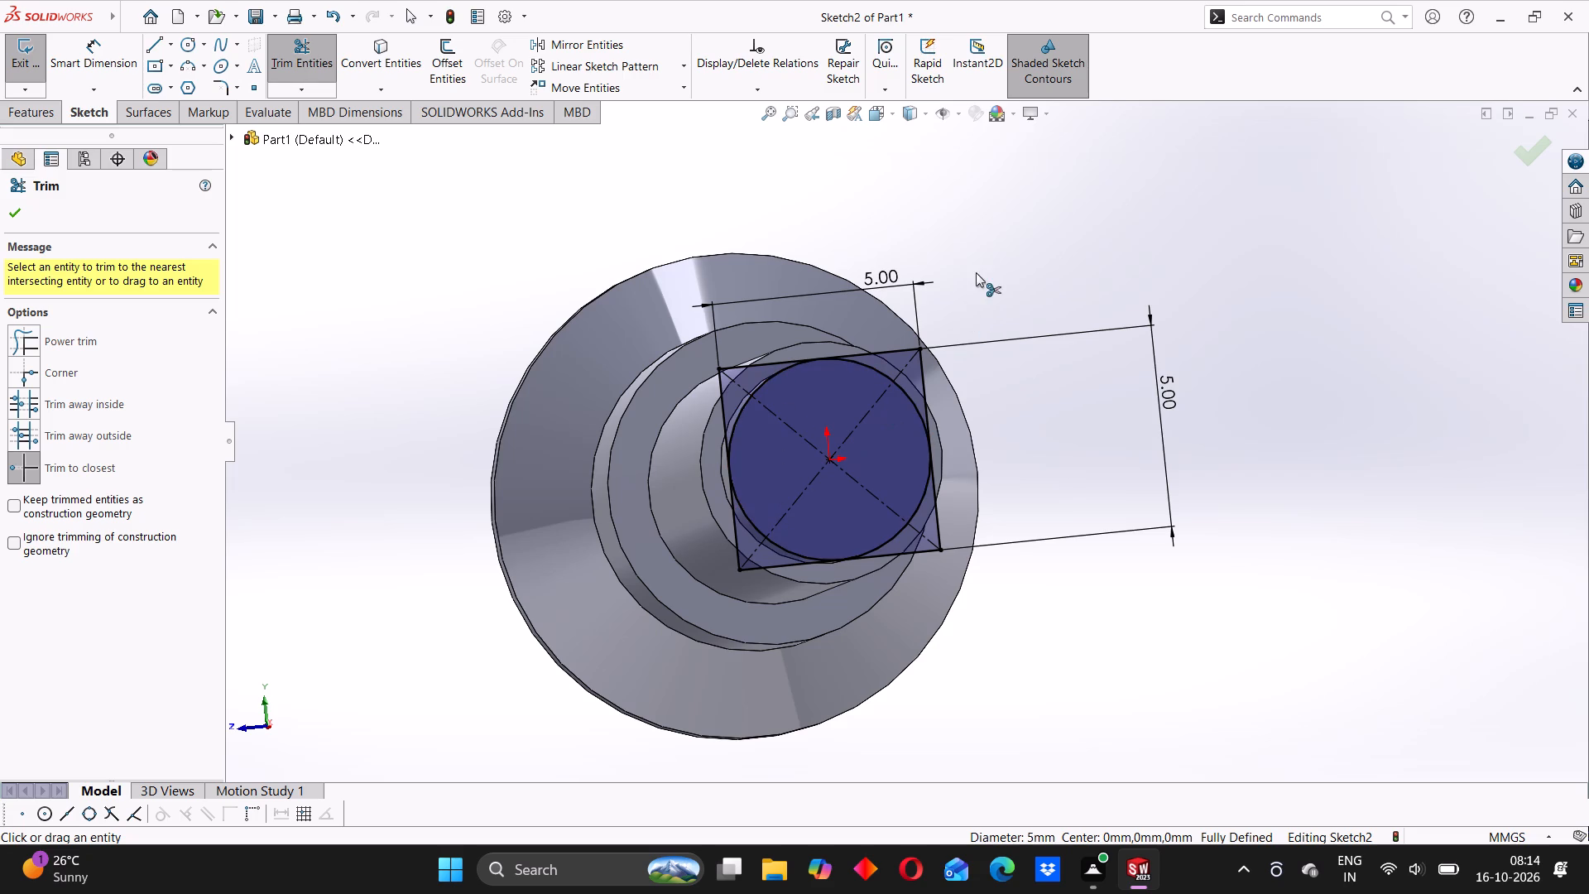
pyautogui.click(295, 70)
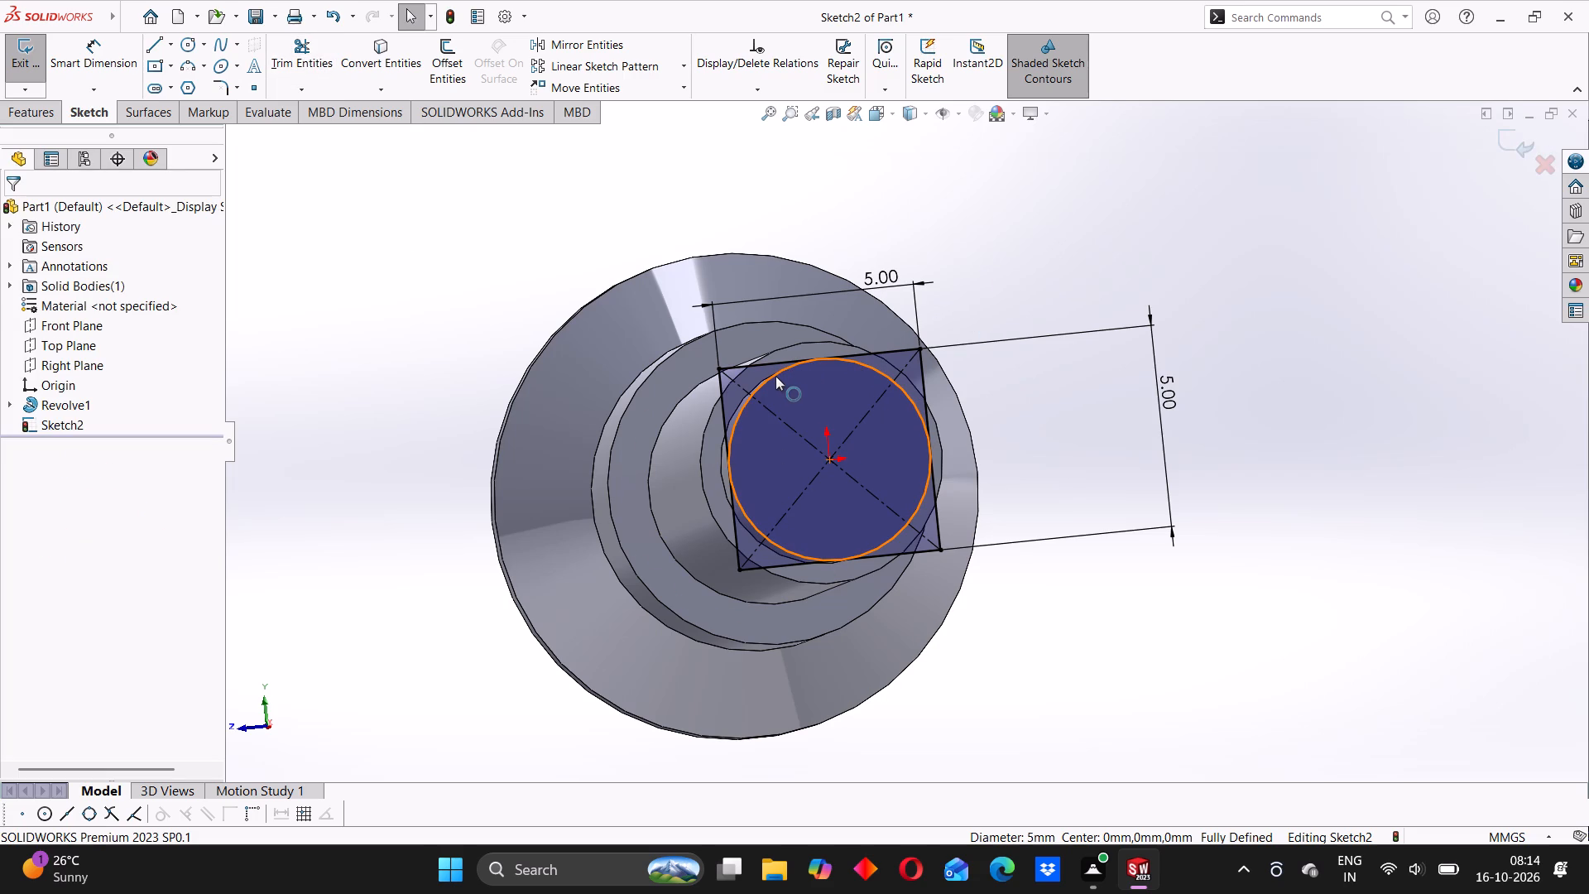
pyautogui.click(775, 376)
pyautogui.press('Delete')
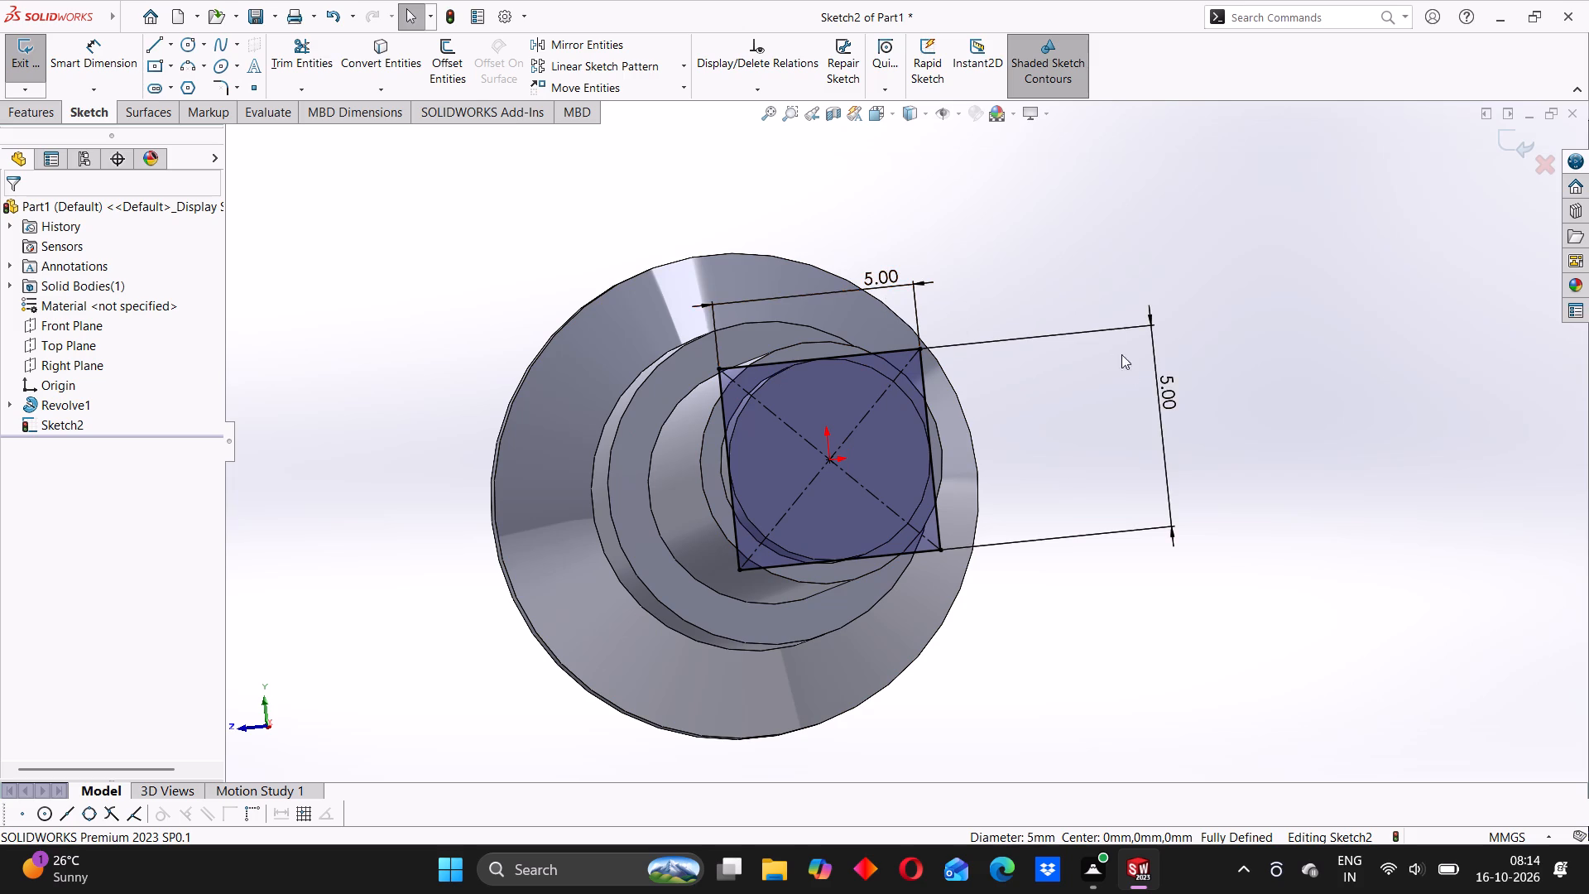
# Delete the rectangle's width and height dimensions.
pyautogui.click(884, 283)
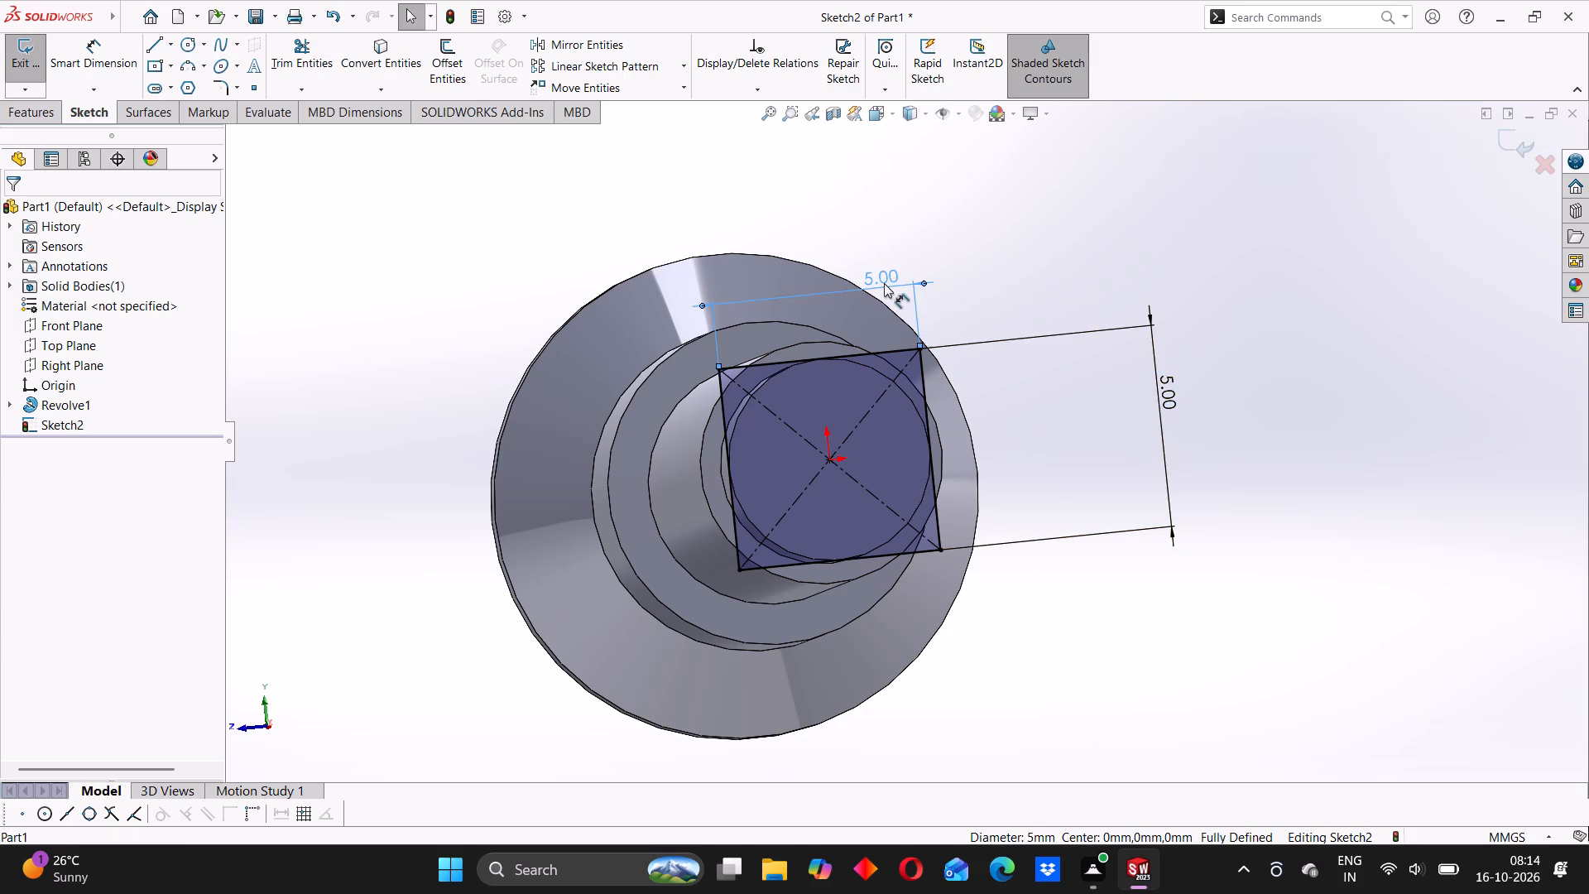
pyautogui.press('Delete')
pyautogui.click(1160, 392)
pyautogui.press('Delete')
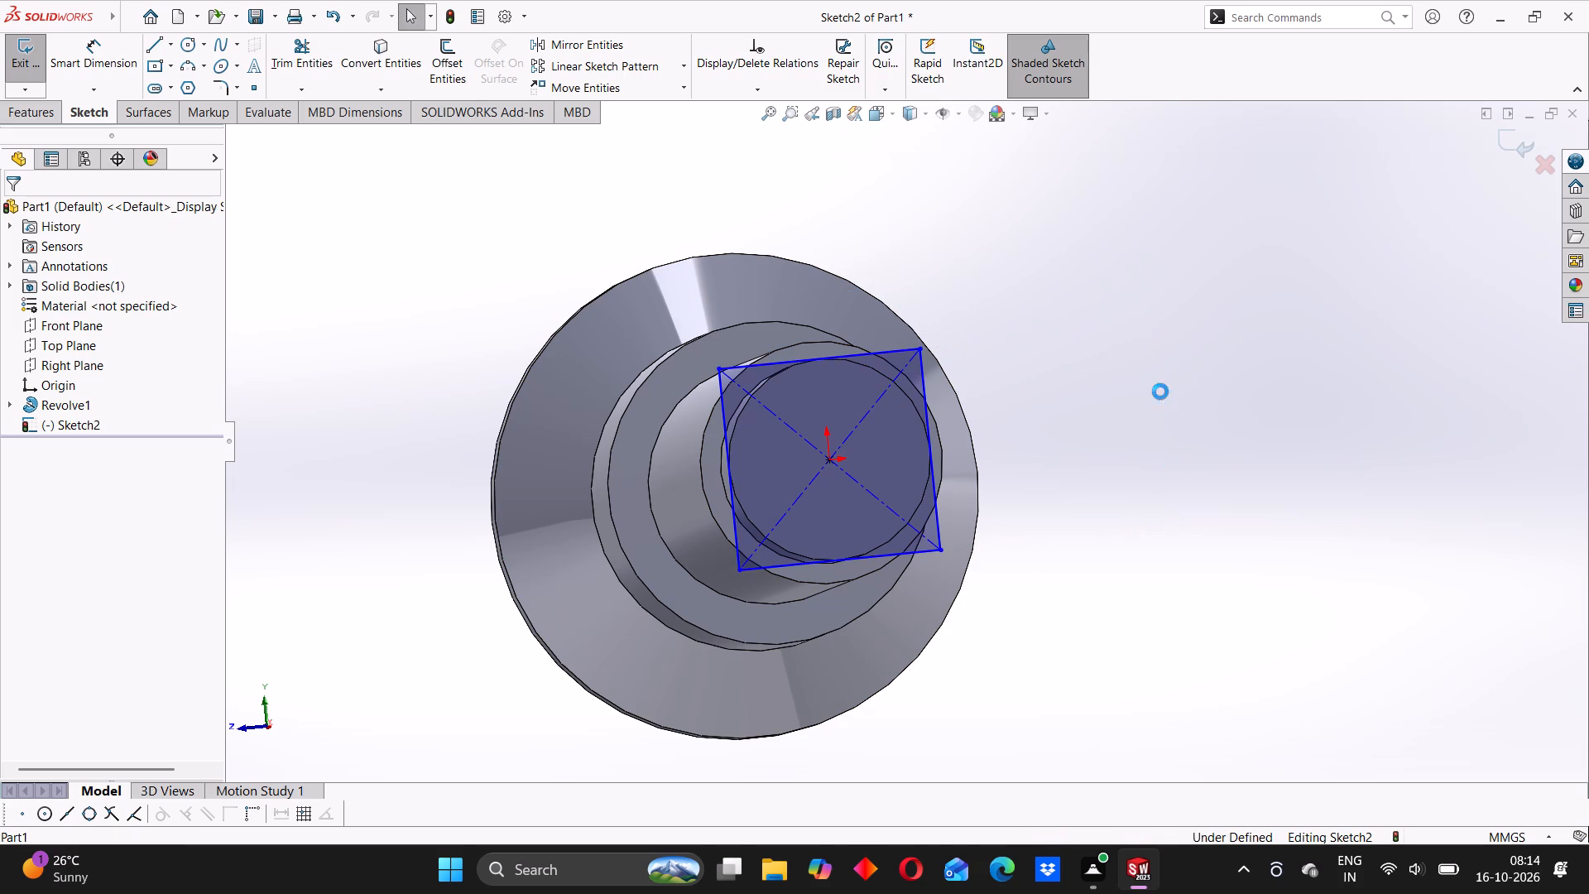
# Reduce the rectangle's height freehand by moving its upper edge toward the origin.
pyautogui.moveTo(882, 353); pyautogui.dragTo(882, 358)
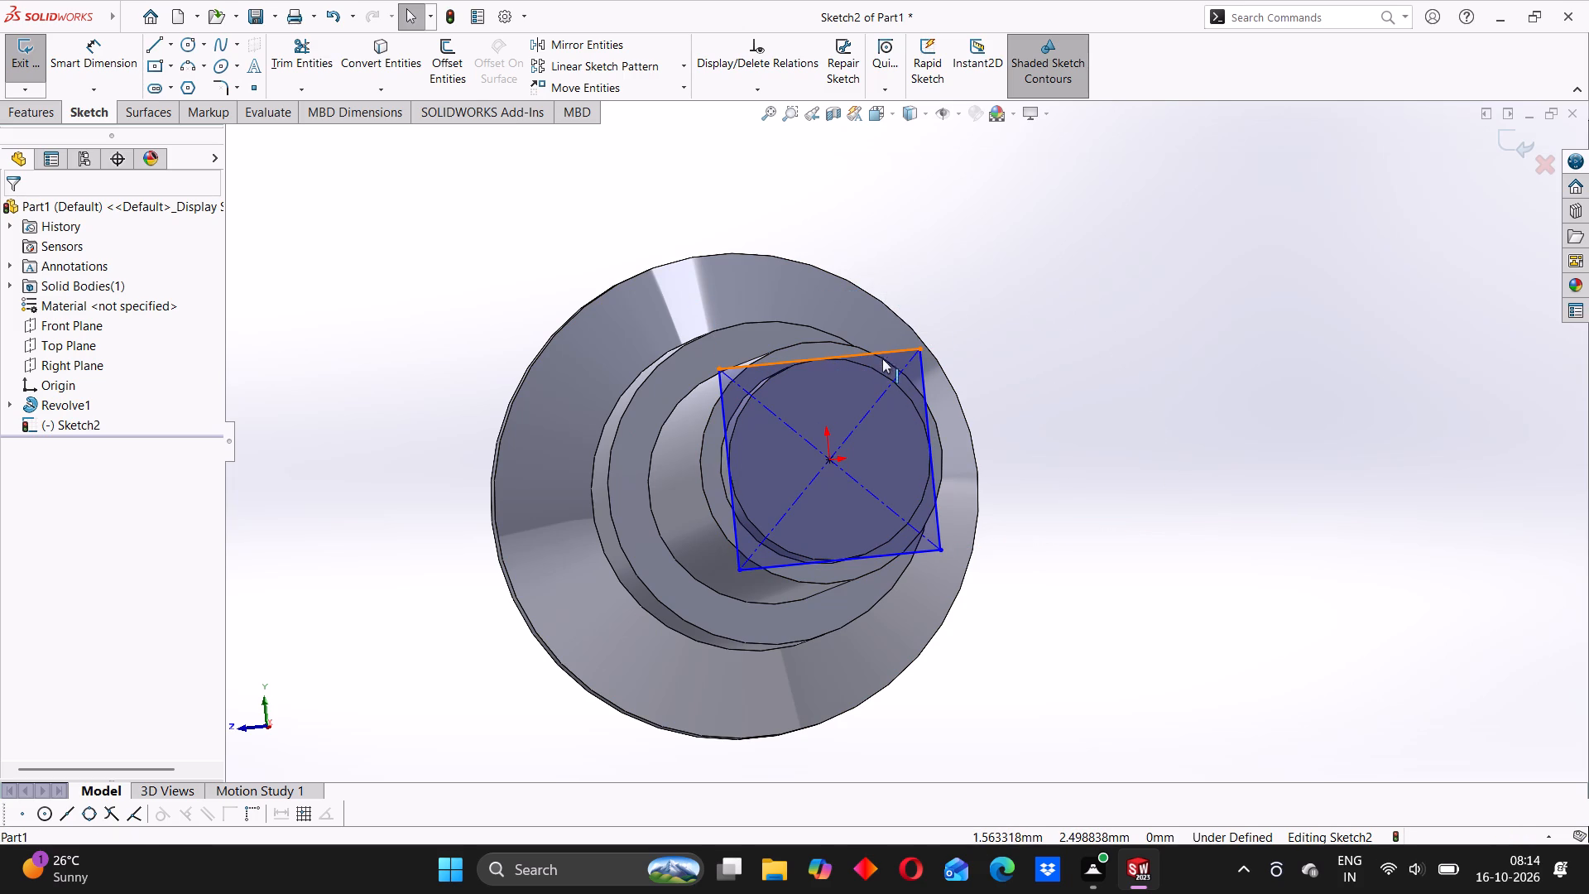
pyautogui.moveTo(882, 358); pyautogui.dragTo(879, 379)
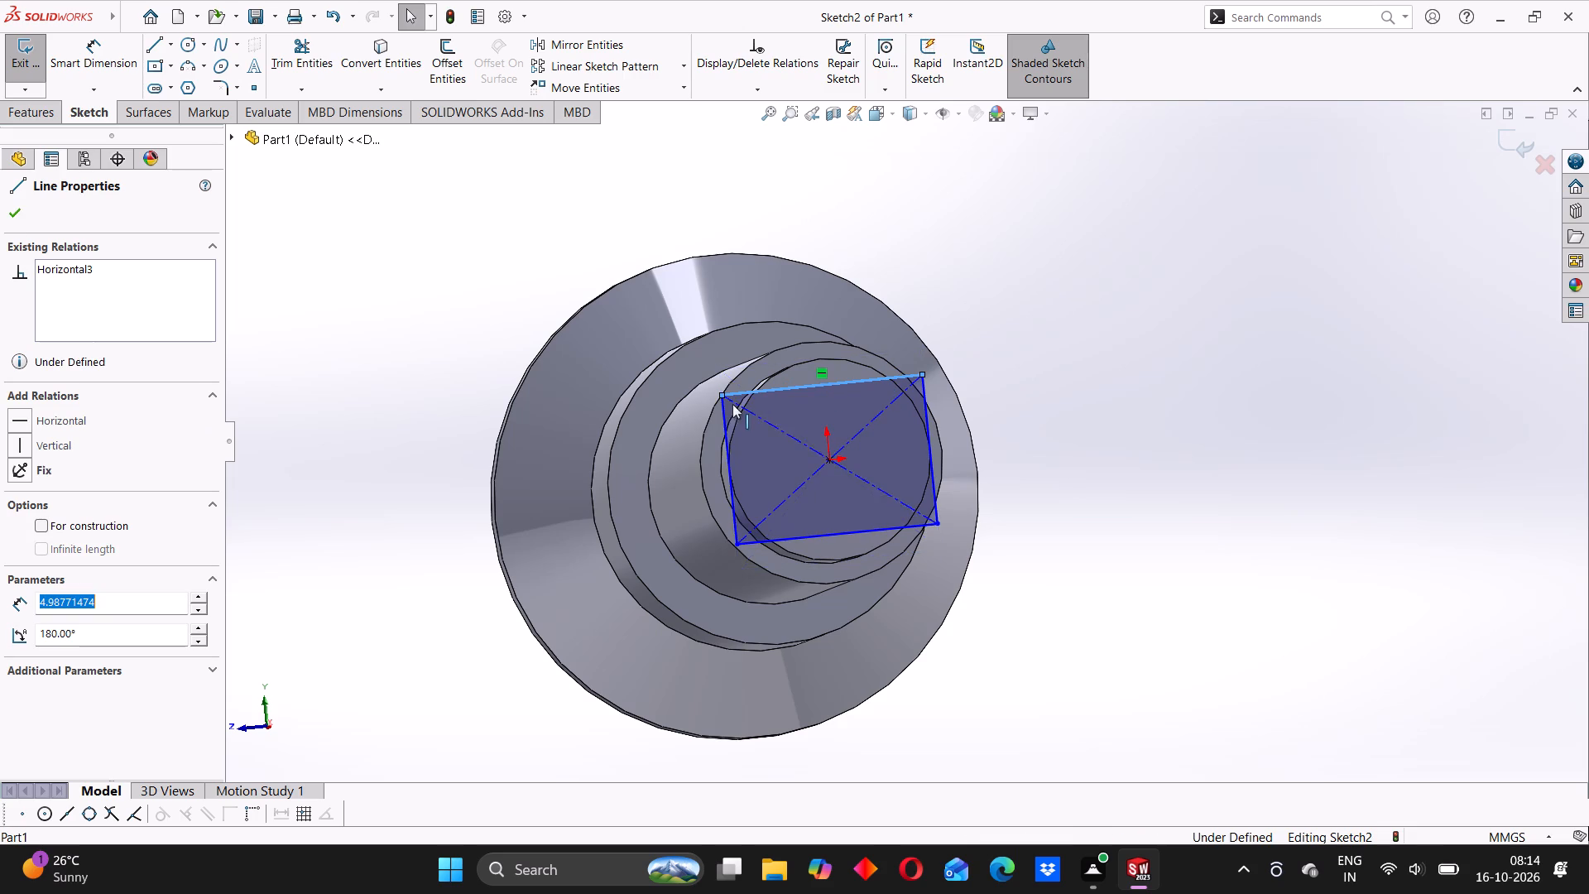
# Delete the entire rectangle with its diagonal construction lines from the end-face sketch.
pyautogui.moveTo(853, 445); pyautogui.dragTo(840, 443, button='middle')
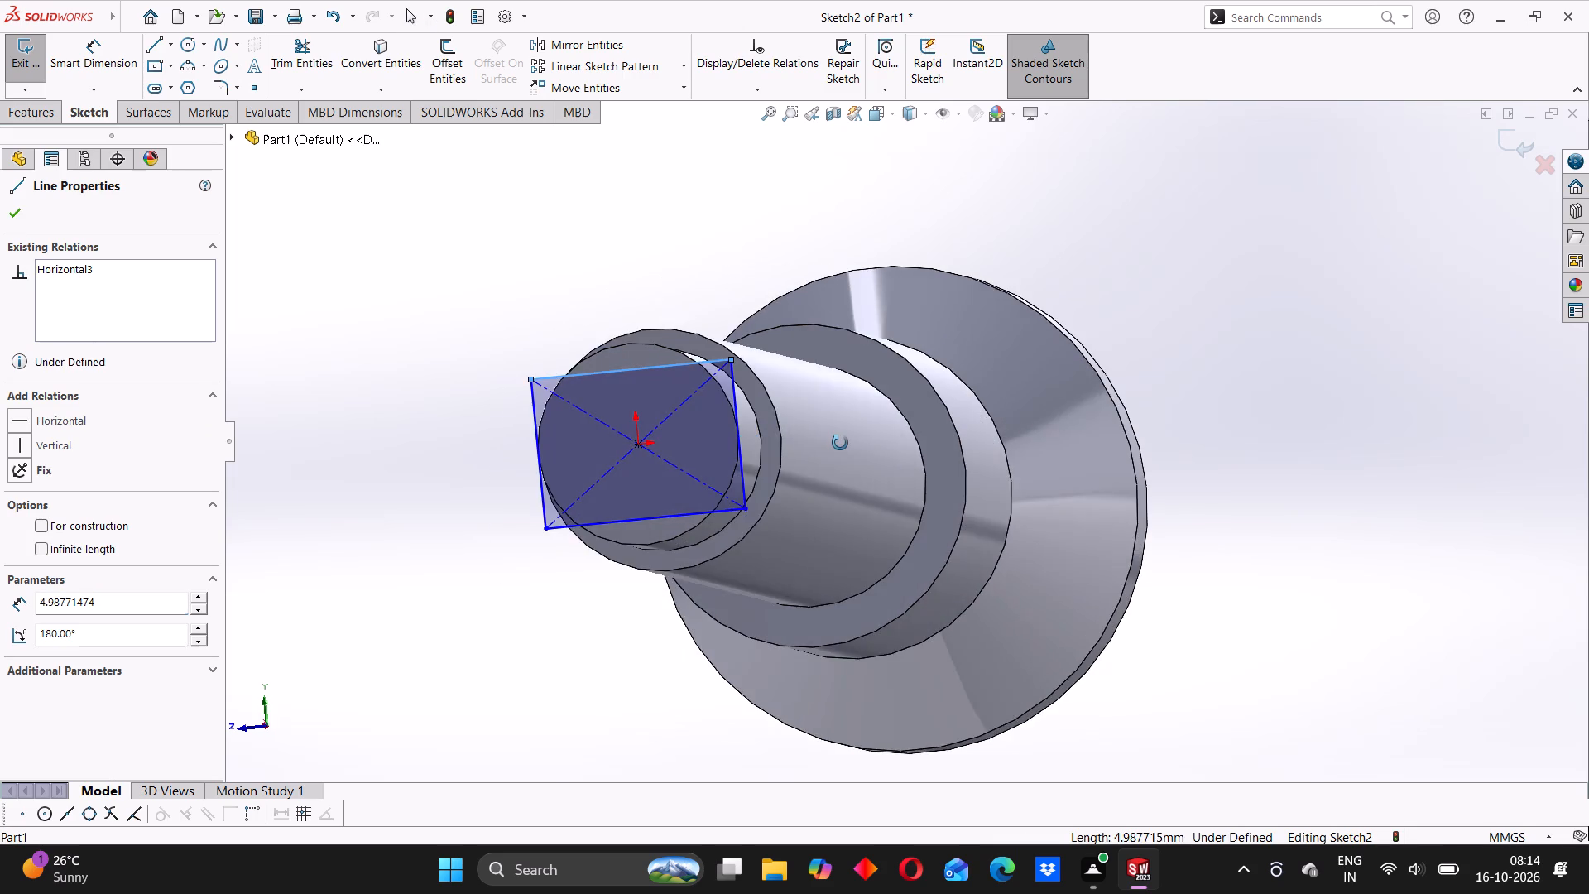
pyautogui.moveTo(840, 443); pyautogui.dragTo(840, 453, button='middle')
pyautogui.moveTo(455, 328); pyautogui.dragTo(759, 480)
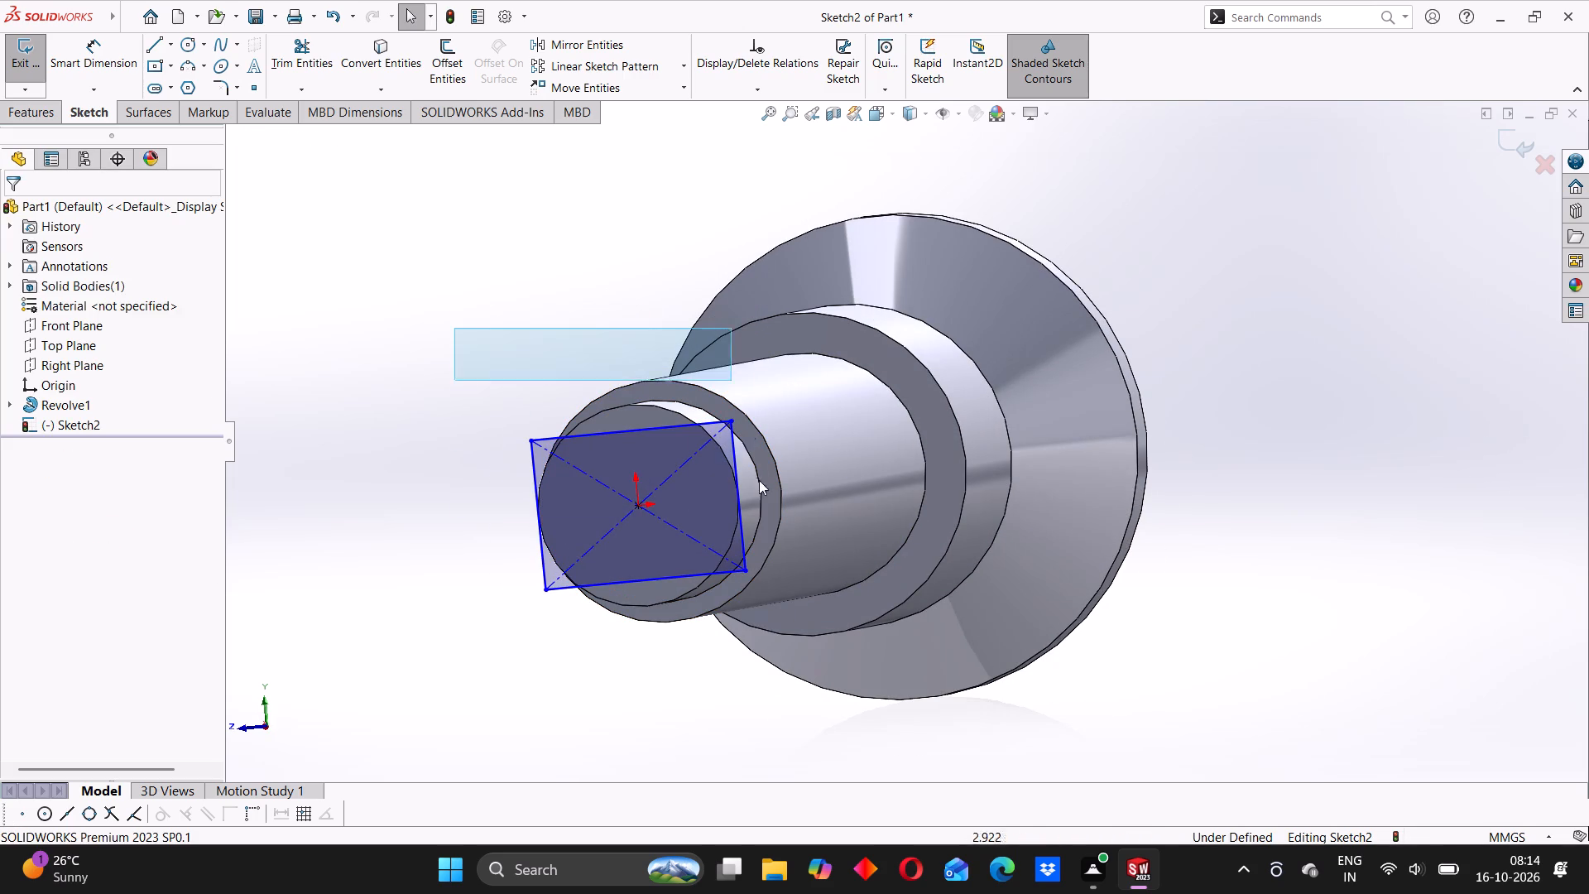
pyautogui.moveTo(759, 480); pyautogui.dragTo(850, 606)
pyautogui.press('Delete')
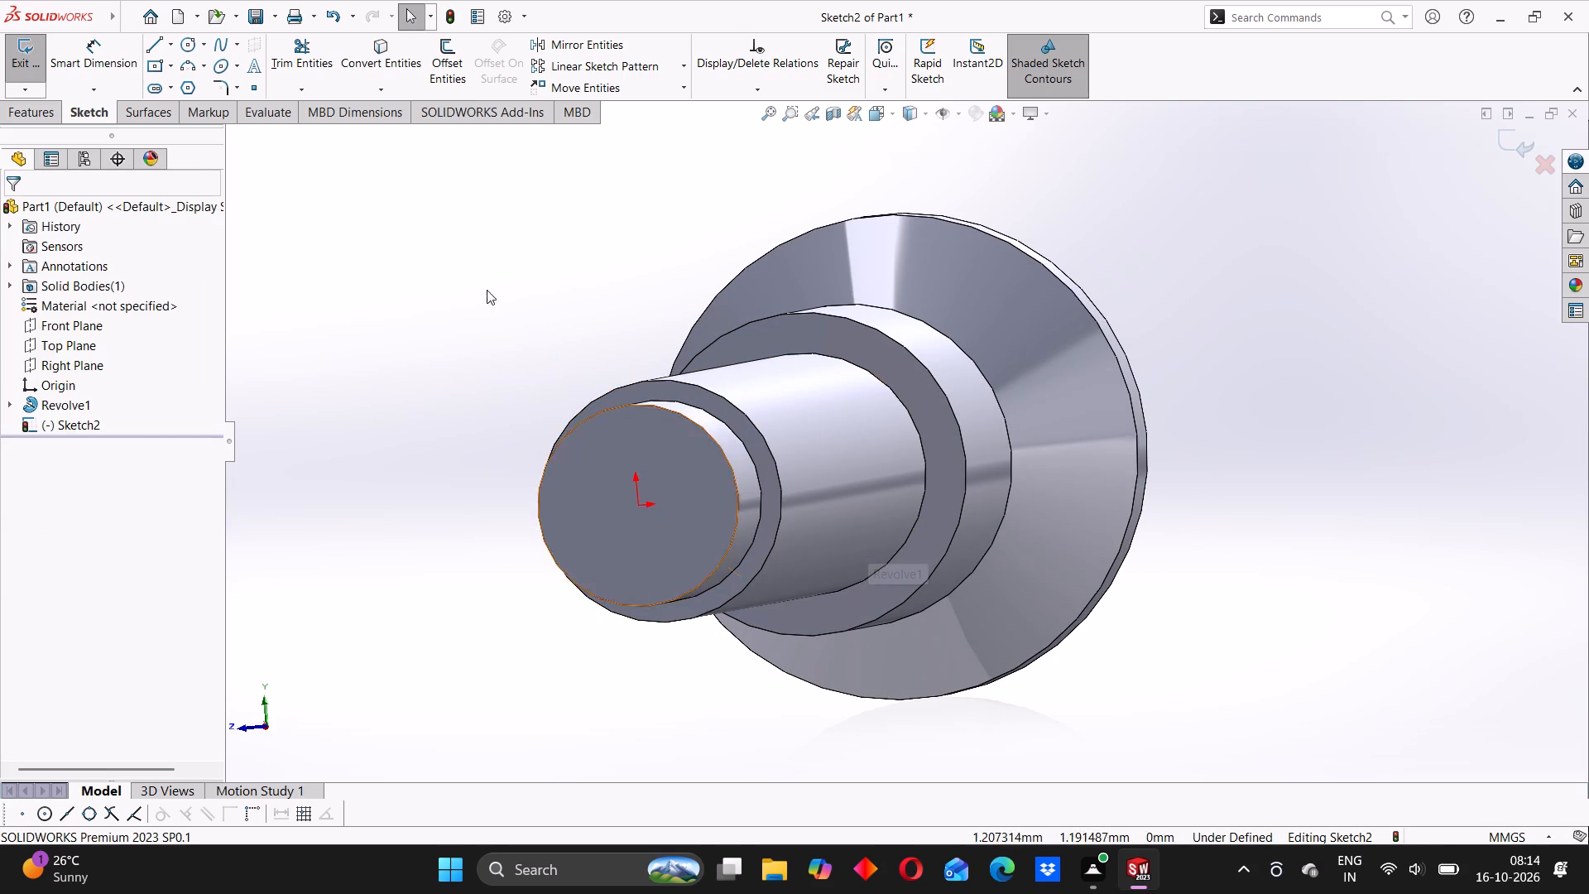
# In the Right view, draw a center rectangle from the origin with its corner on the end face's round edge, about 3.9 by 3.1 mm.
pyautogui.click(154, 67)
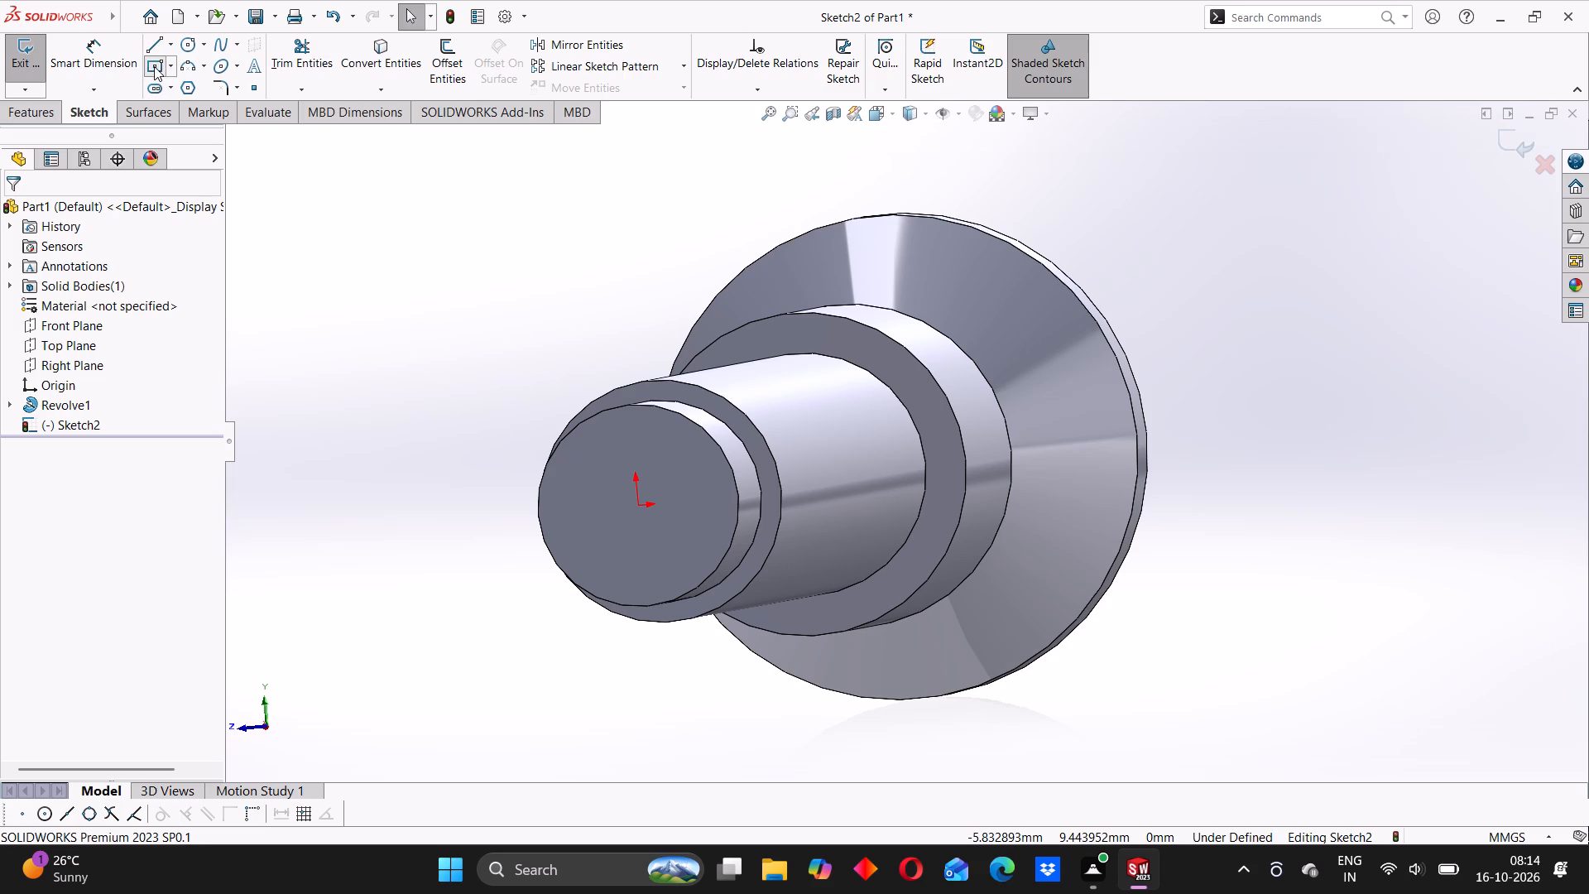
pyautogui.click(892, 111)
pyautogui.click(972, 207)
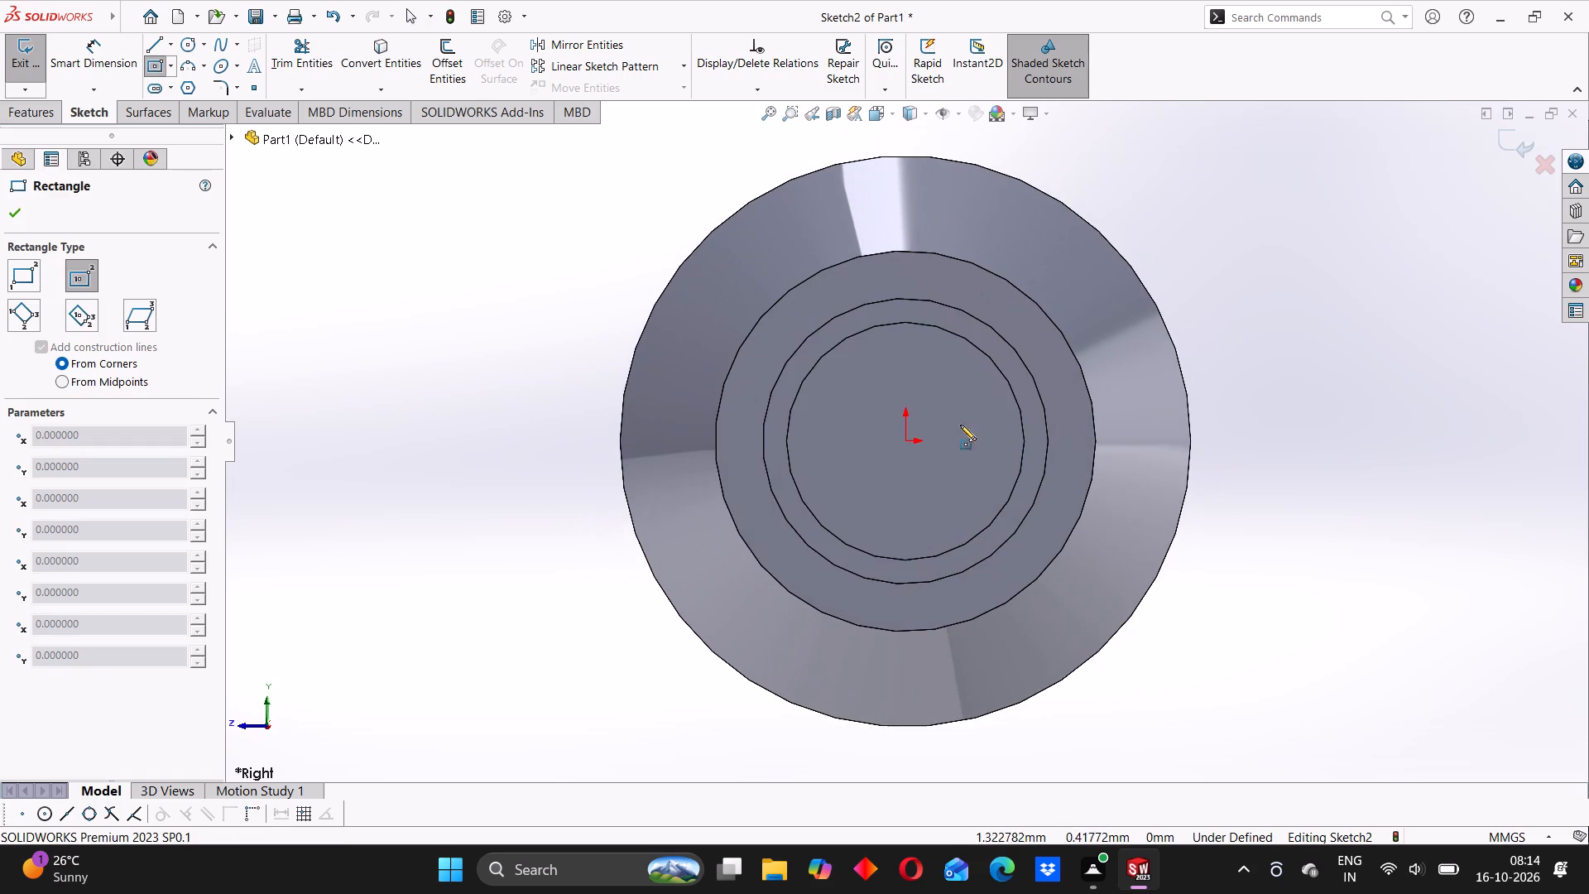
pyautogui.click(905, 445)
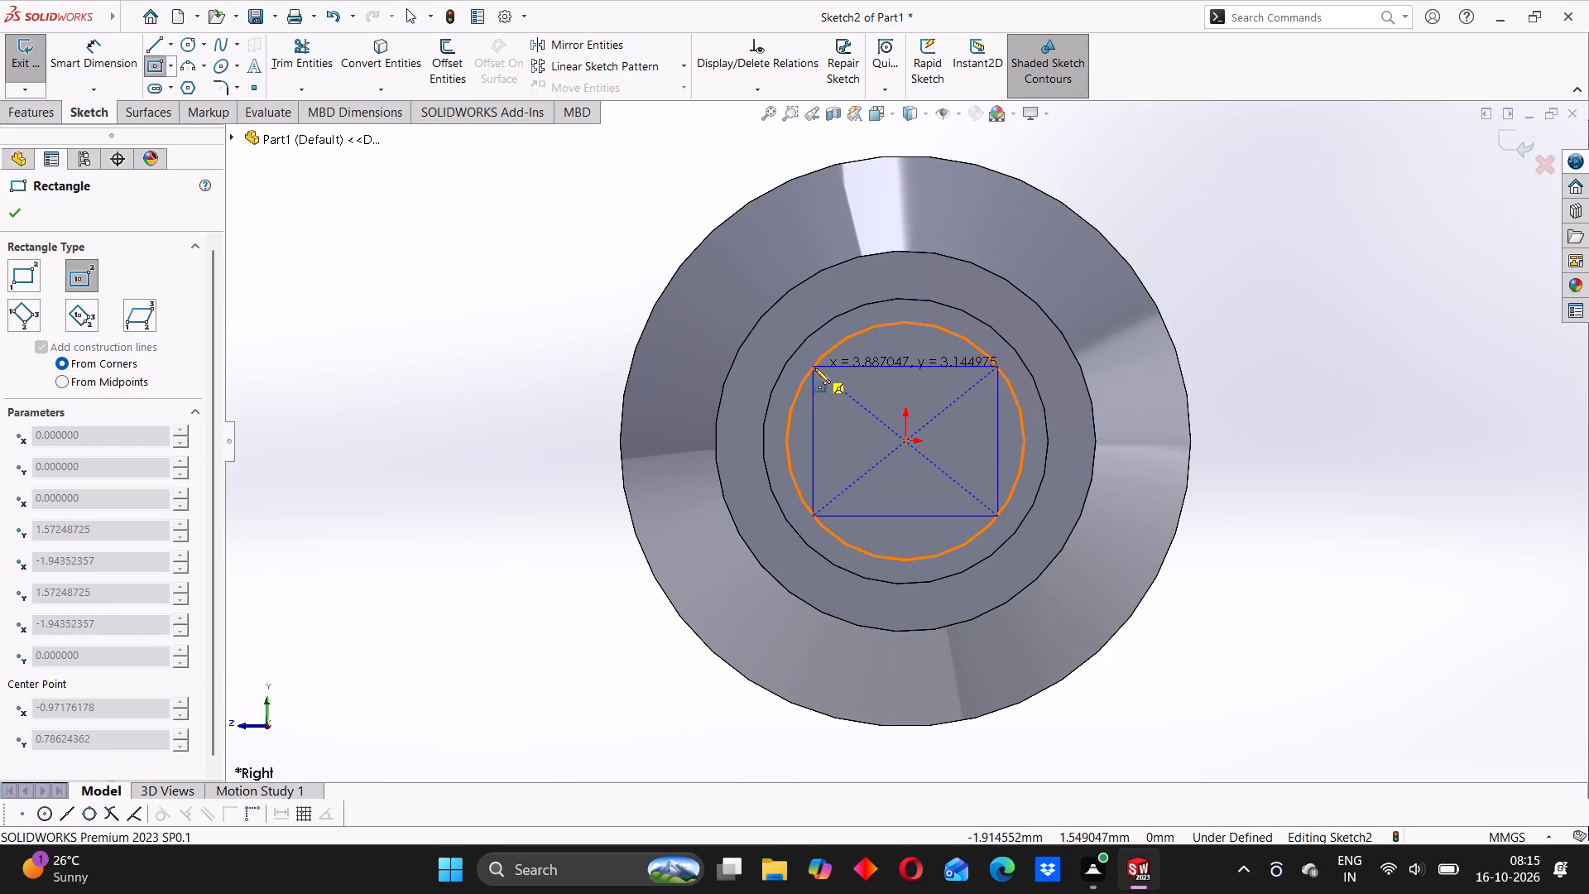
pyautogui.click(814, 368)
pyautogui.rightClick(377, 215)
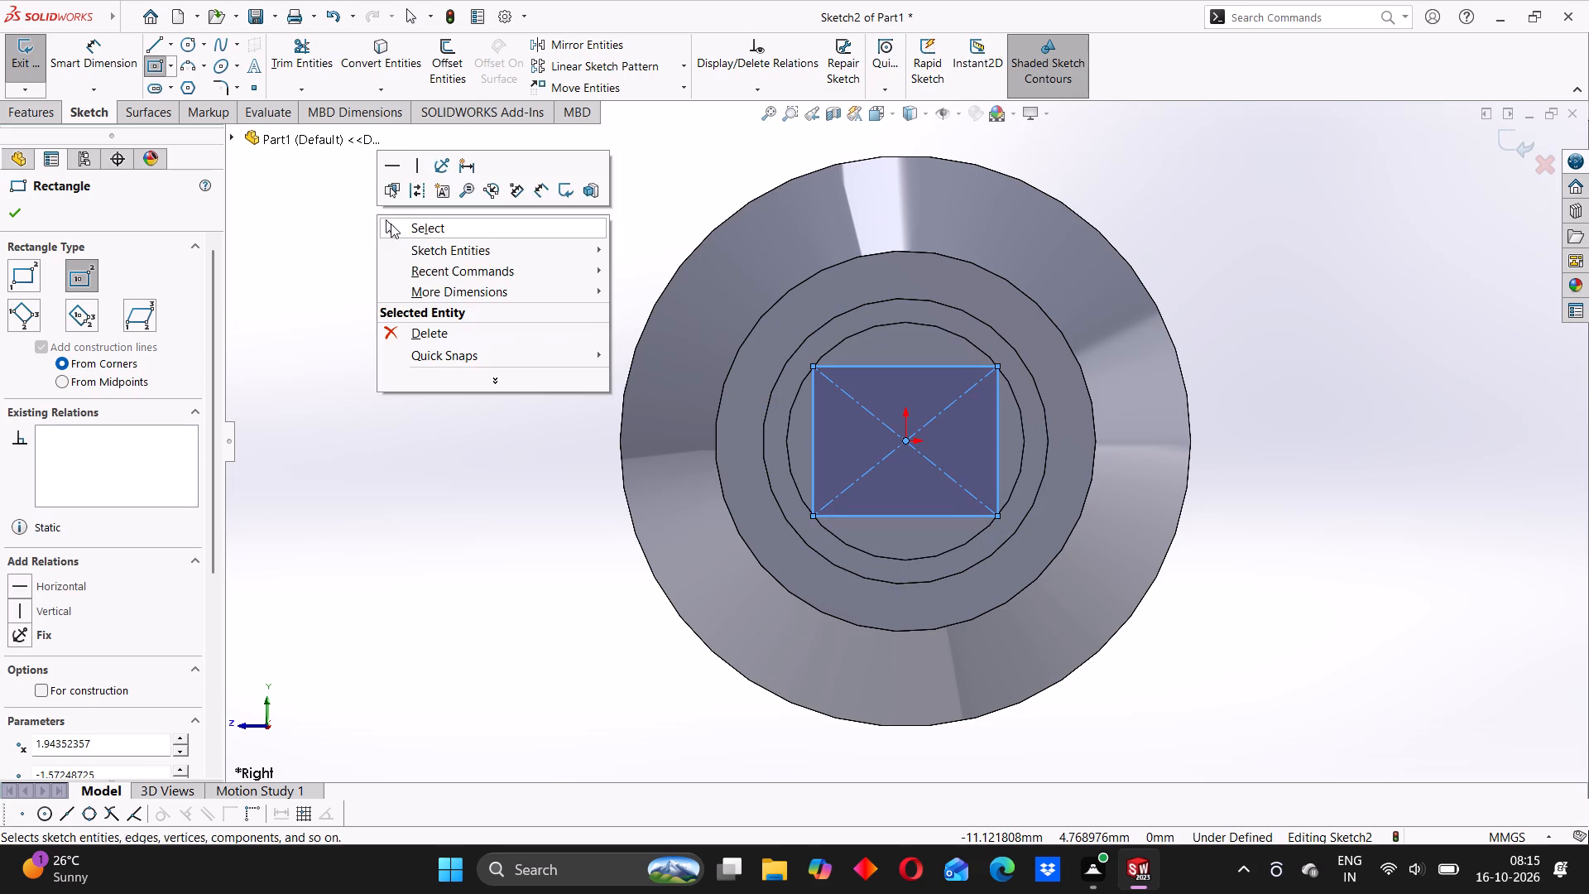
pyautogui.click(398, 229)
# Dimension the new rectangle's width between its two upper corners as 2.5 mm.
pyautogui.click(89, 56)
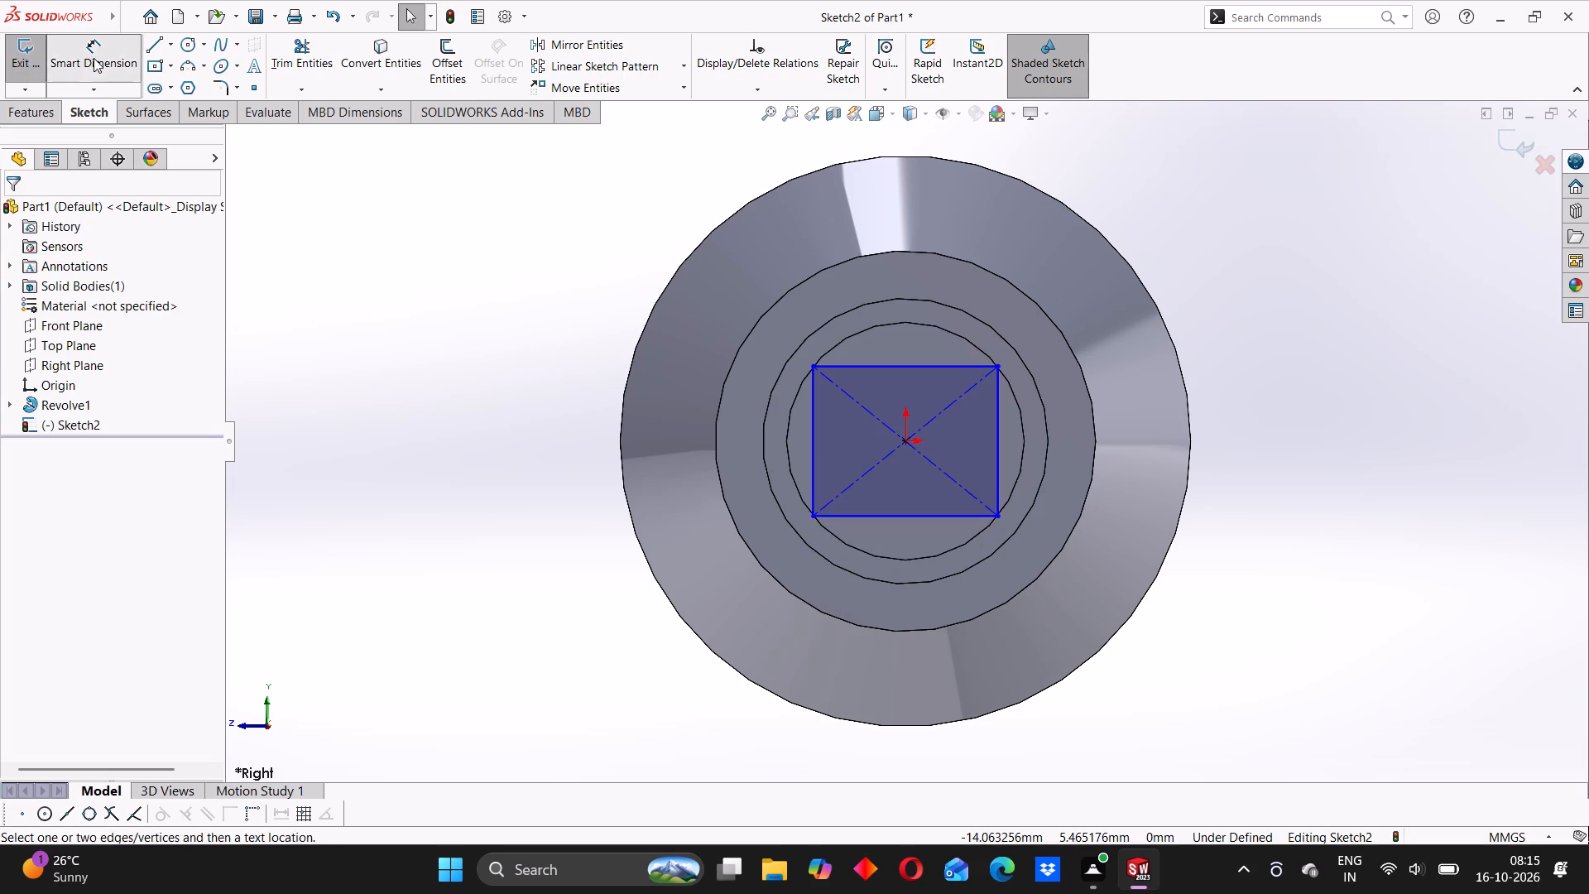
pyautogui.click(811, 363)
pyautogui.click(999, 365)
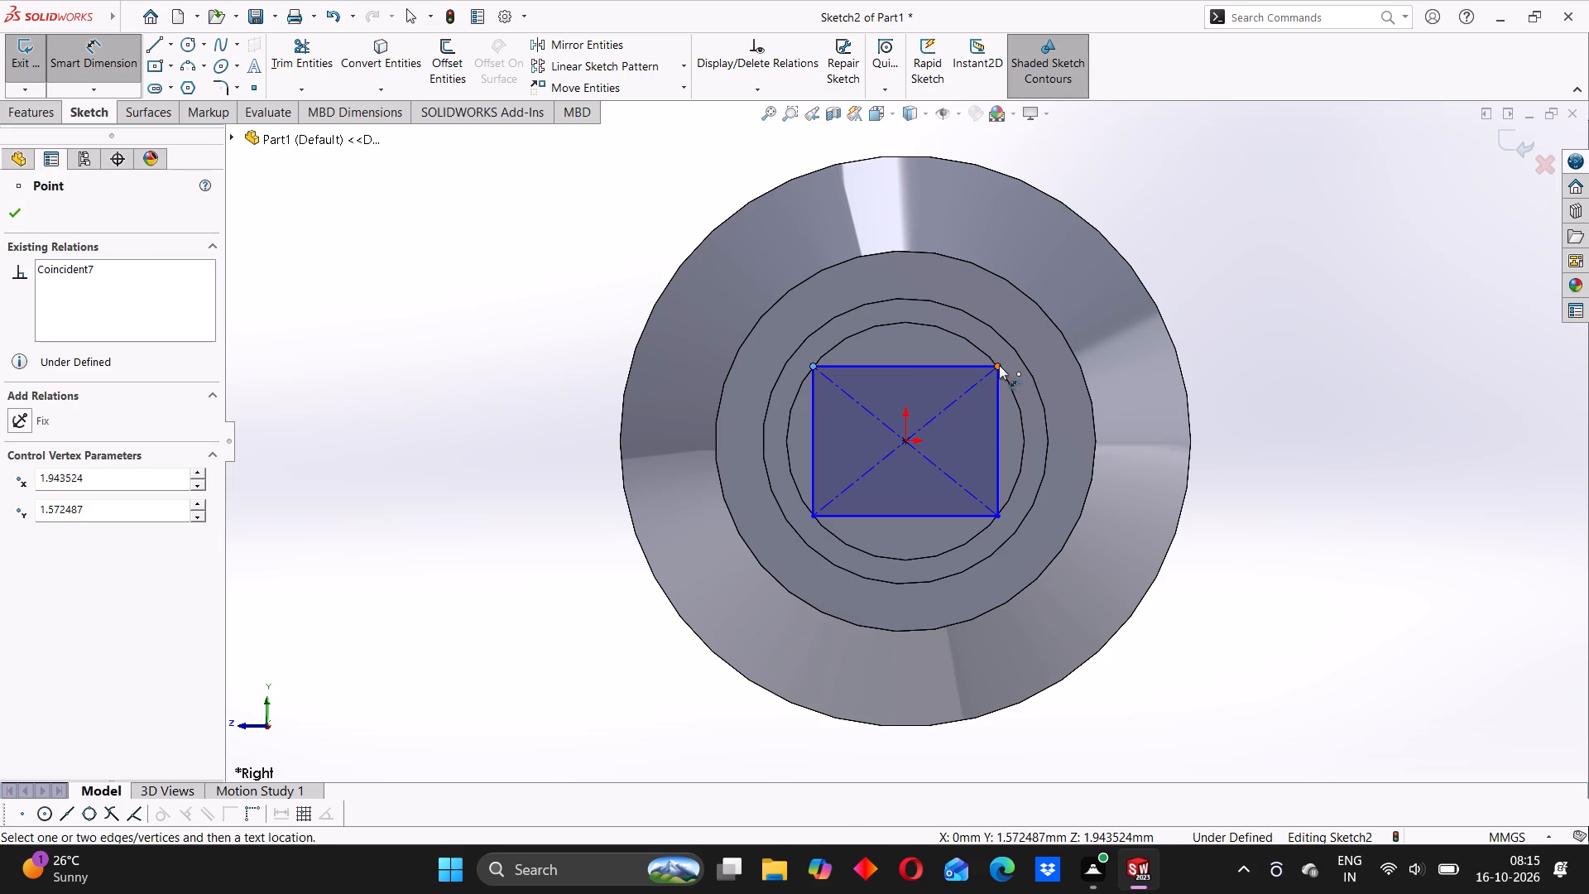
pyautogui.click(951, 288)
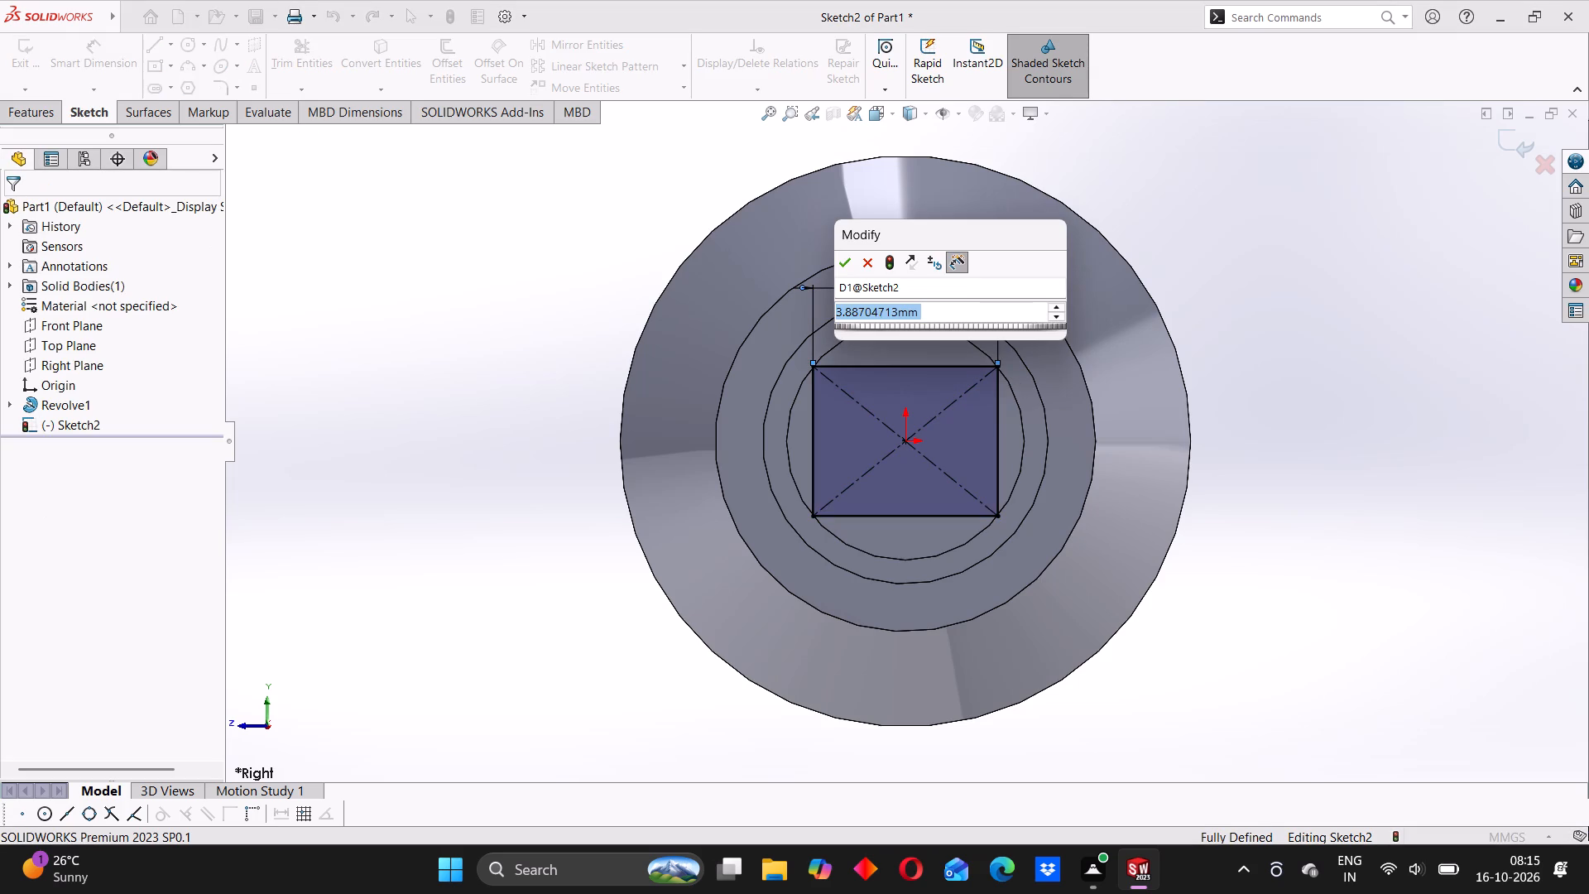
pyautogui.write('2.5')
pyautogui.press('Return')
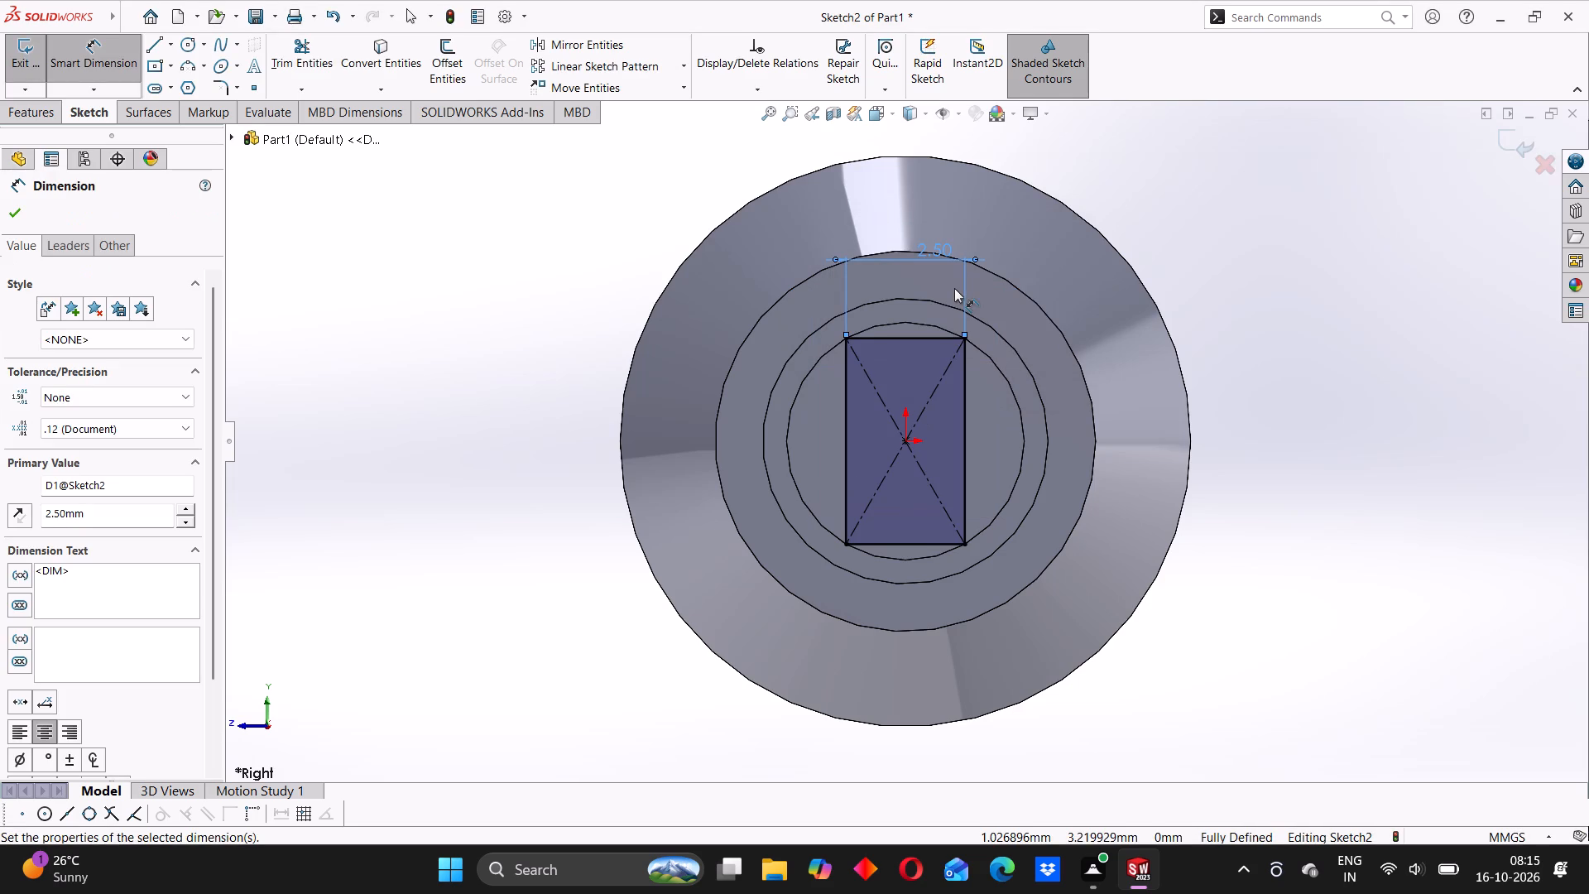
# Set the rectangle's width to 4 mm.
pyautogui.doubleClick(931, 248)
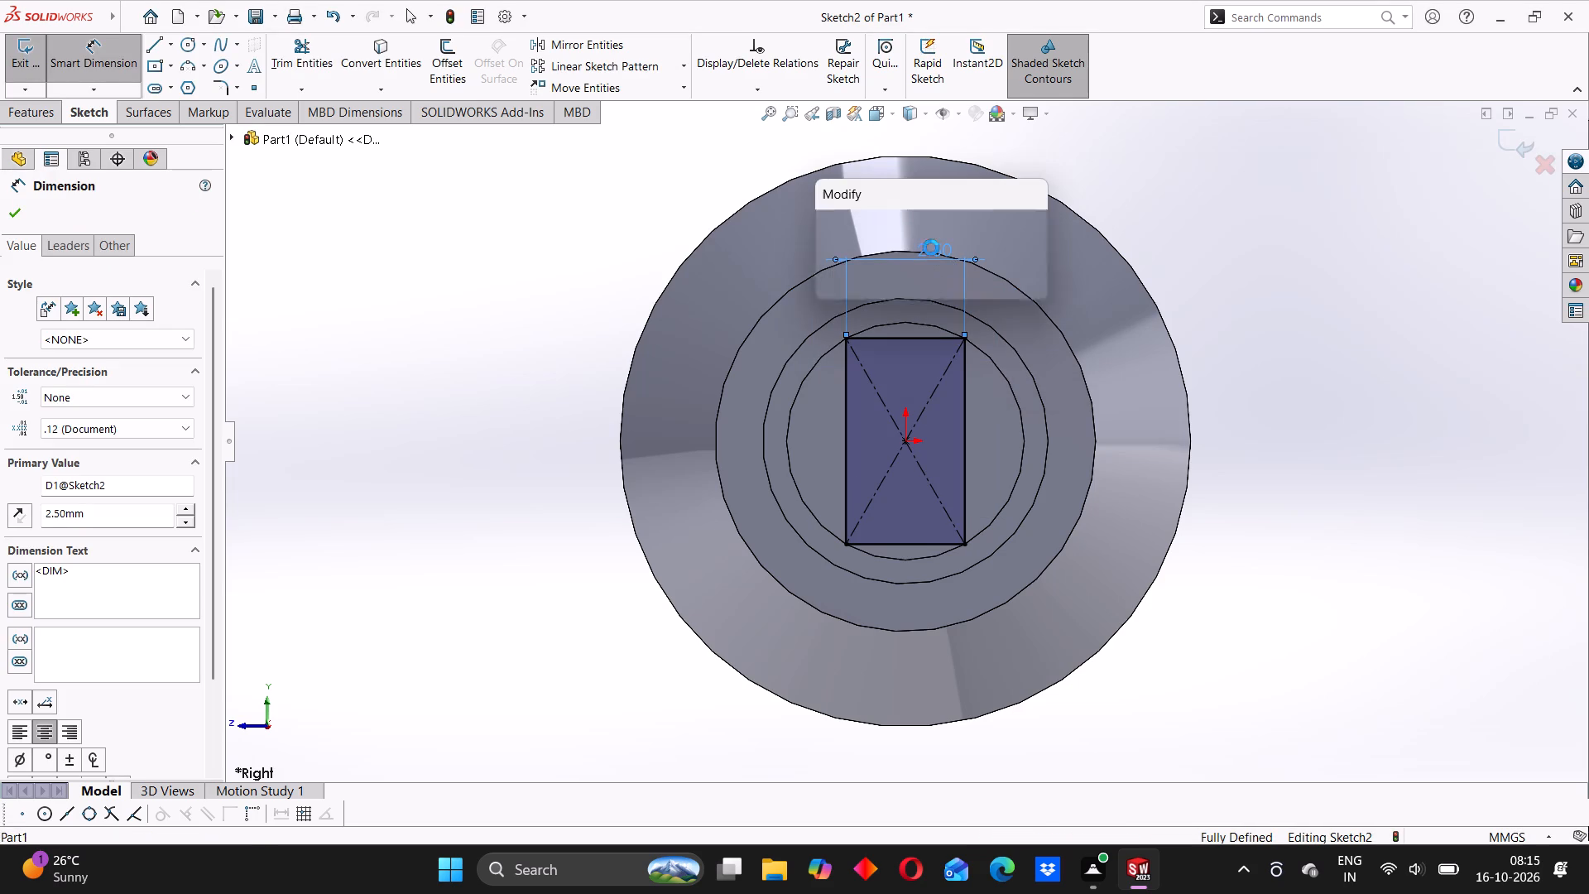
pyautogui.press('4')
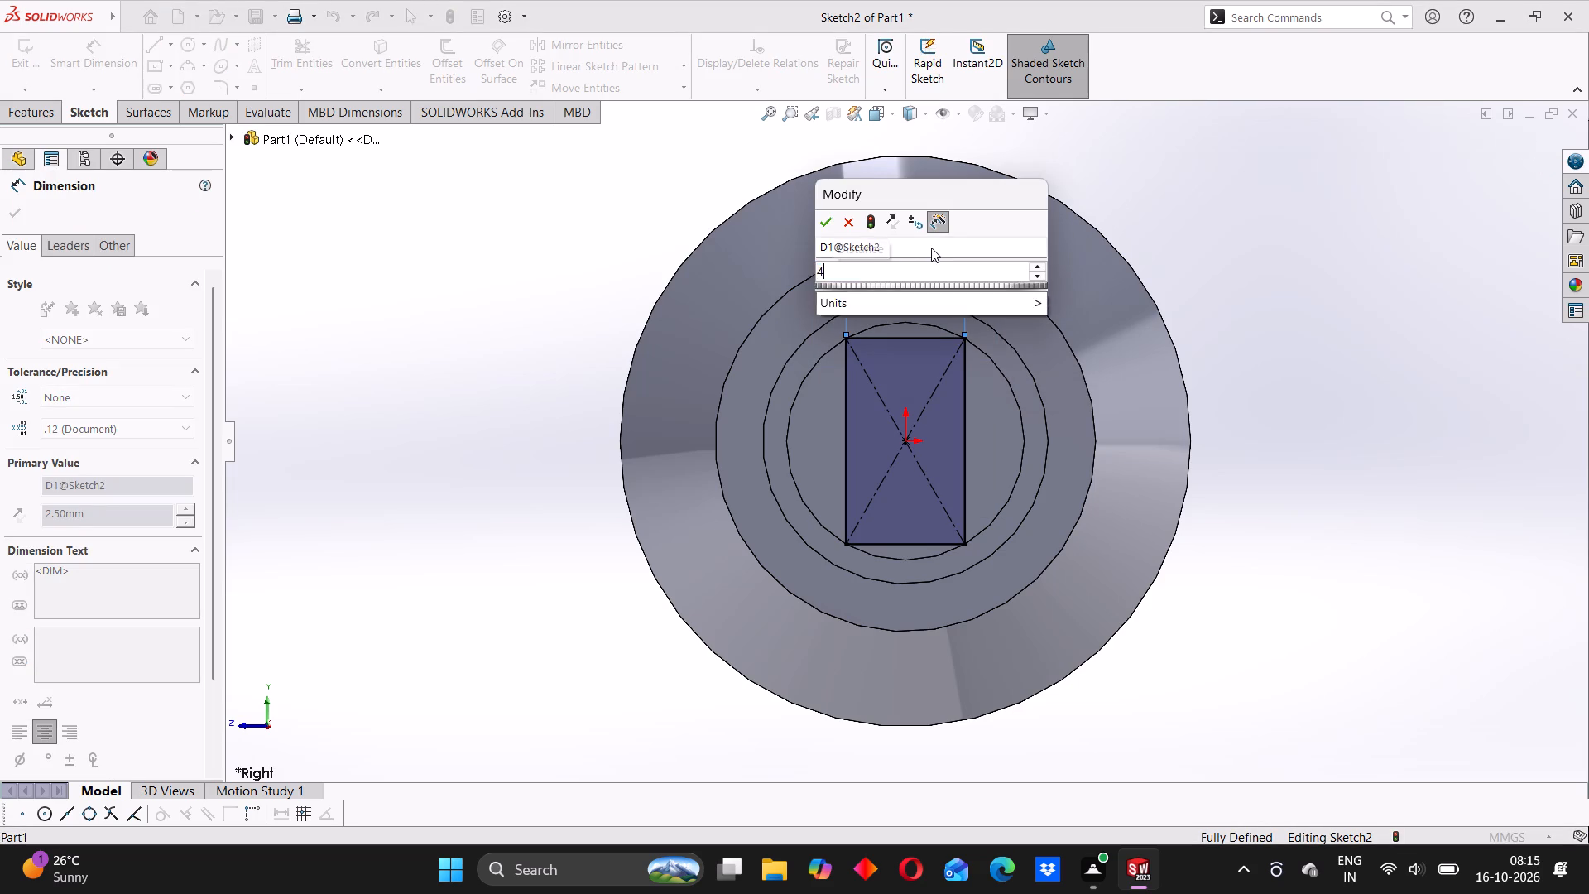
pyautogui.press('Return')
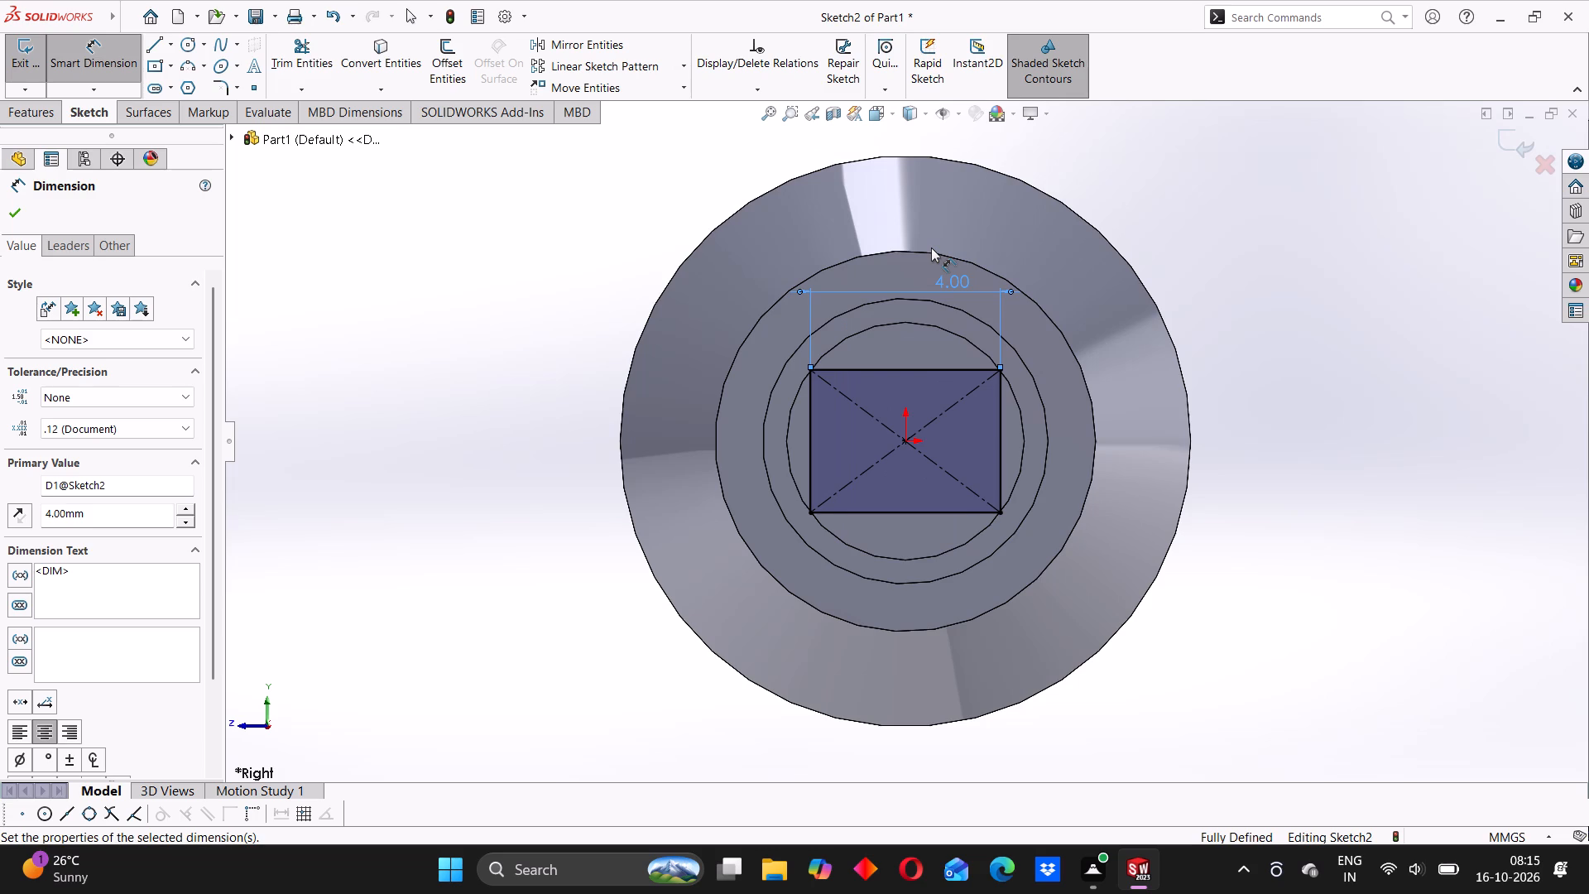
# Set the rectangle's width to 3.5 mm.
pyautogui.doubleClick(966, 289)
pyautogui.press('3')
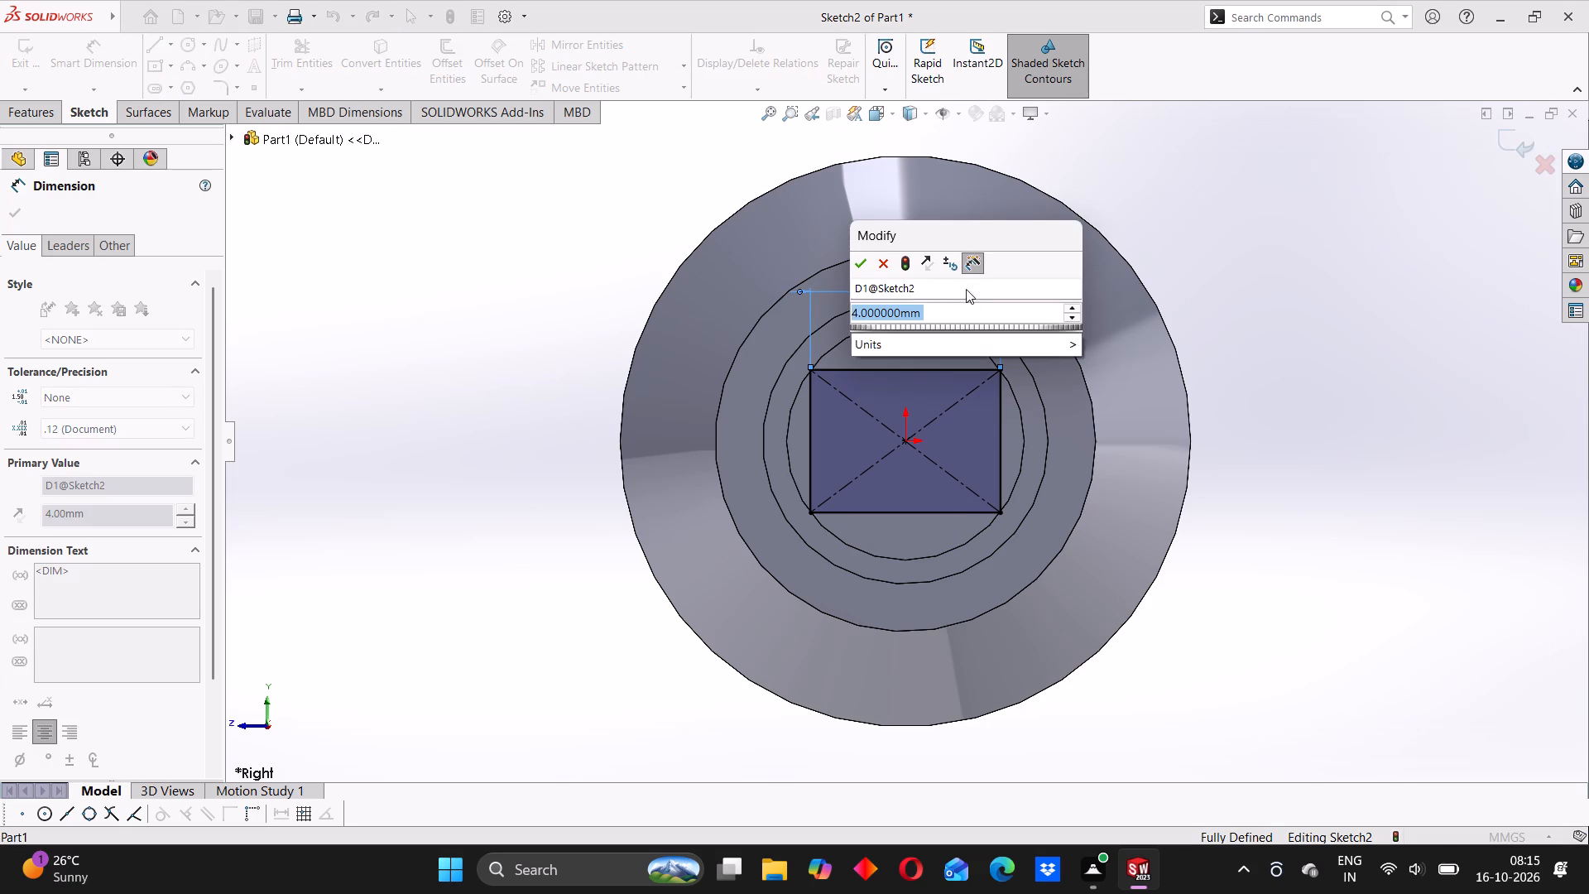
pyautogui.press('.')
pyautogui.press('5')
pyautogui.press('Return')
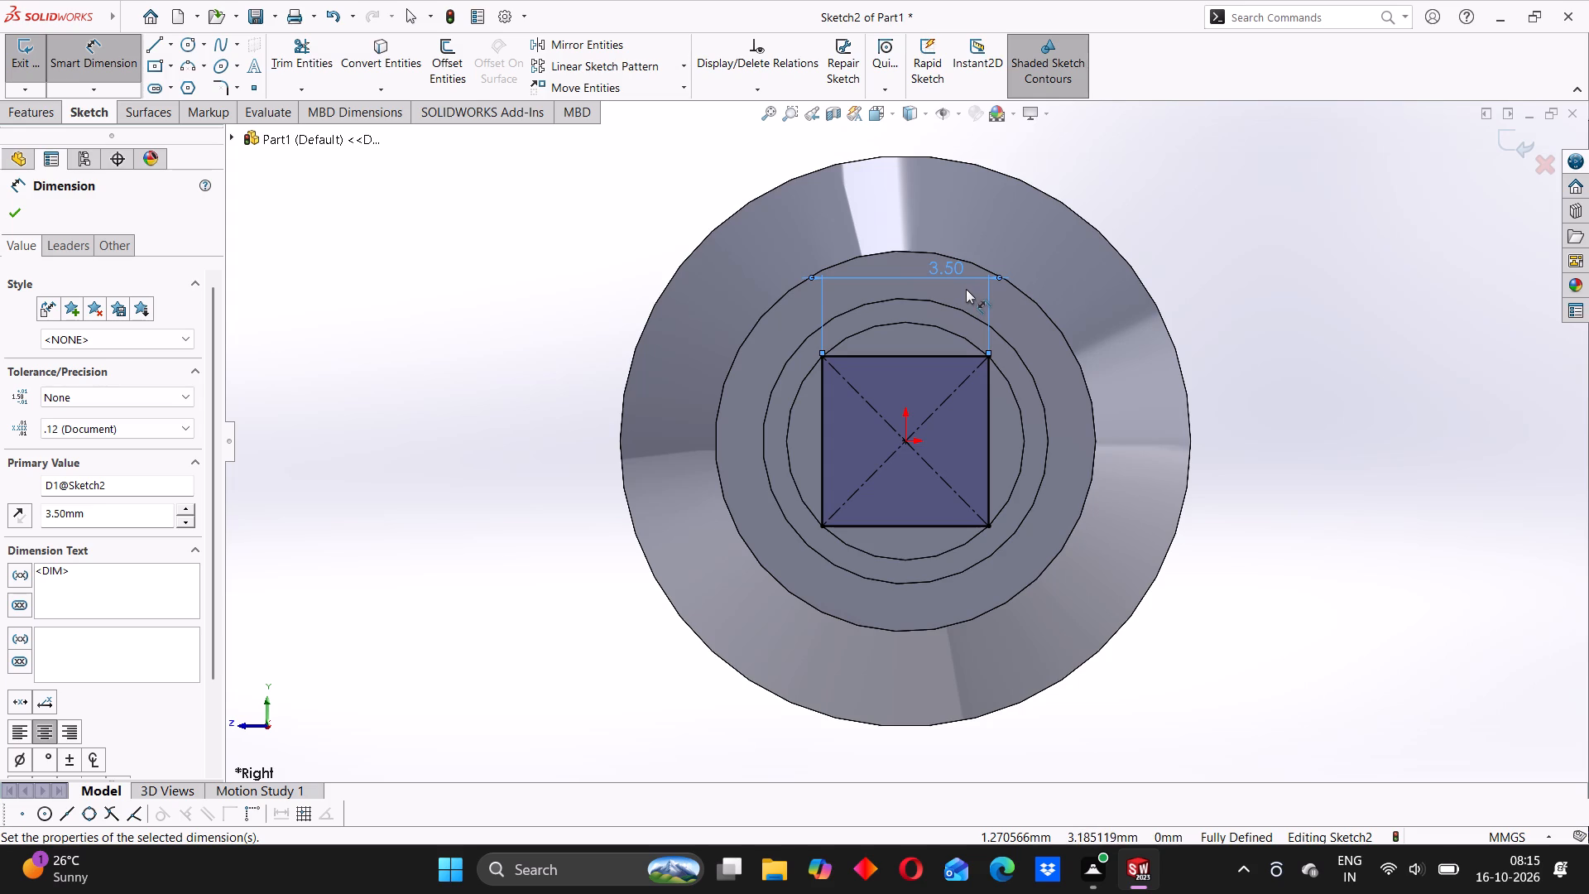
pyautogui.click(1210, 186)
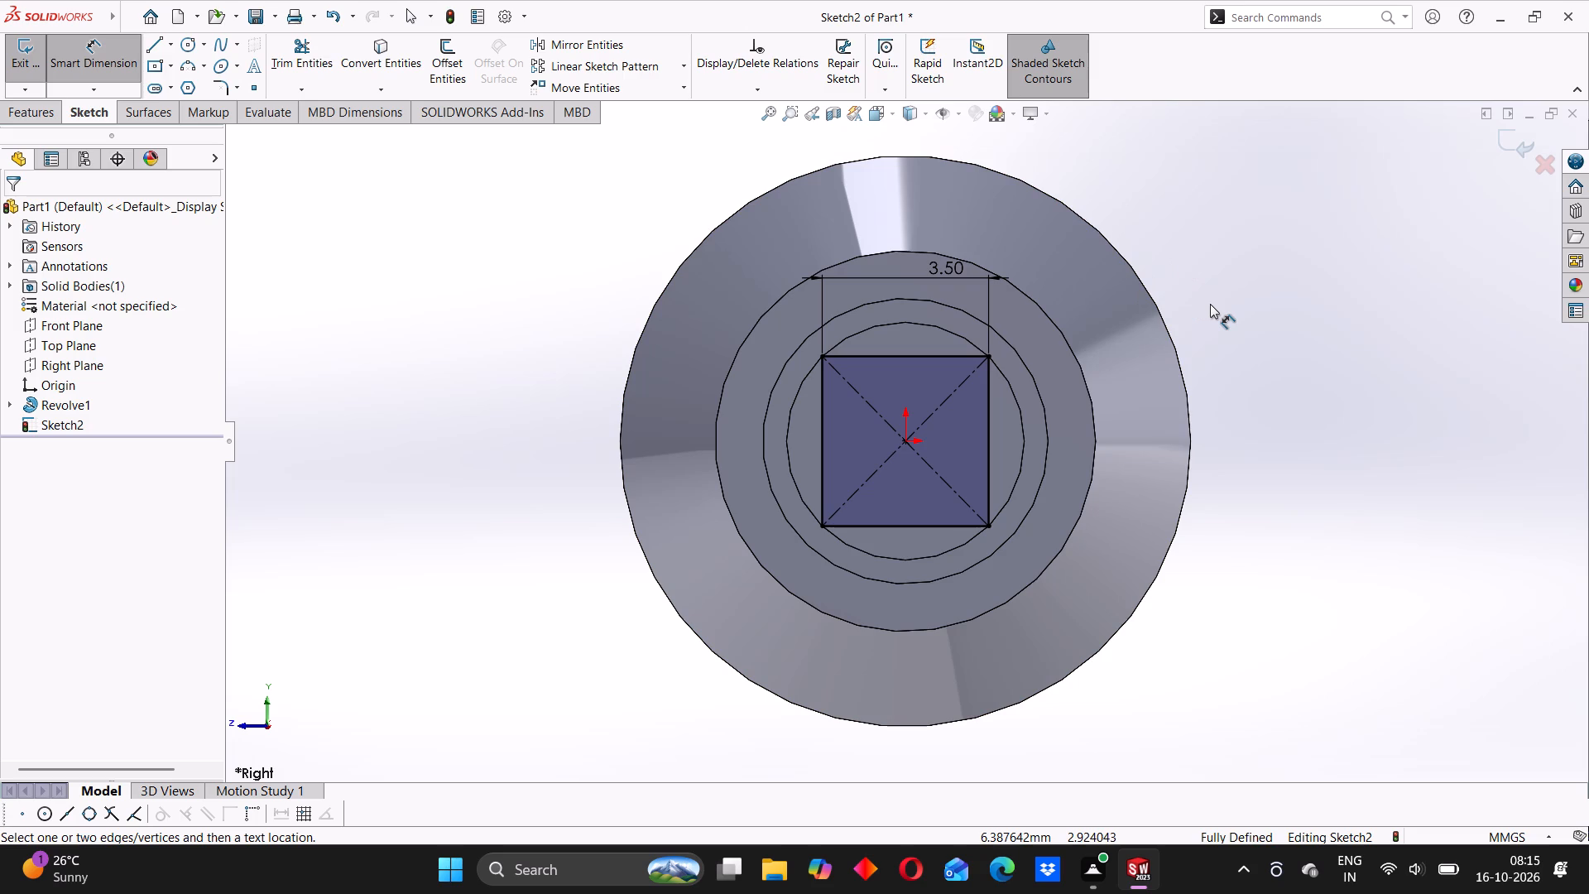
# Examine from several angles how the rectangle fits within the stem's round end face.
pyautogui.scroll(1, 1043, 464)
pyautogui.moveTo(958, 488); pyautogui.dragTo(960, 487, button='middle')
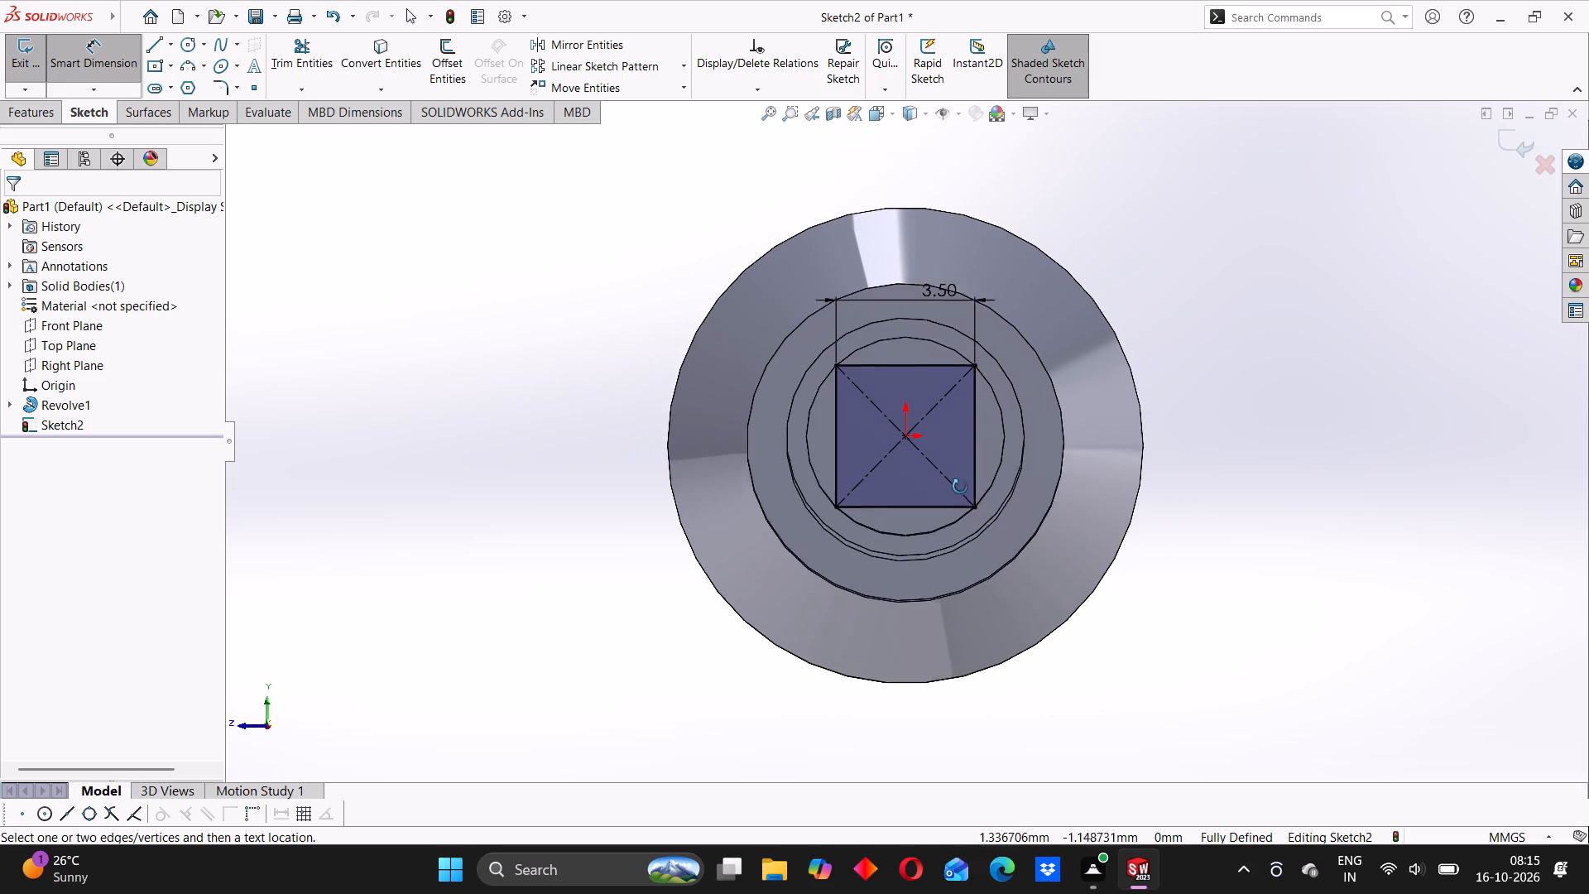
pyautogui.moveTo(960, 487); pyautogui.dragTo(1009, 473, button='middle')
pyautogui.scroll(5, 1139, 439)
pyautogui.scroll(-2, 1178, 395)
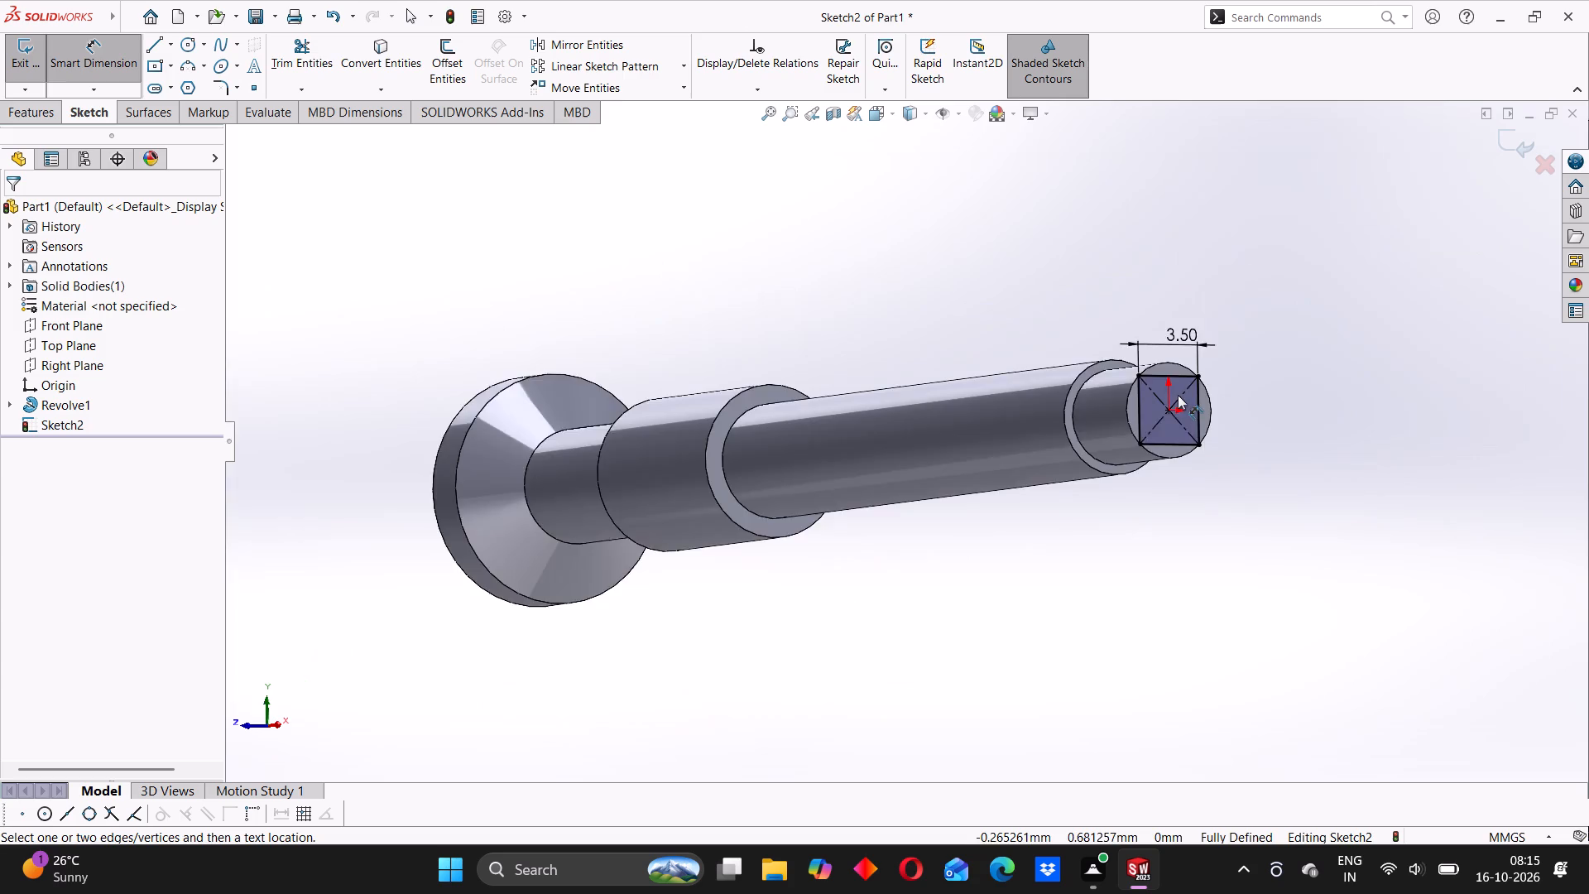
pyautogui.scroll(-2, 1178, 395)
pyautogui.moveTo(1149, 432); pyautogui.dragTo(1110, 440, button='middle')
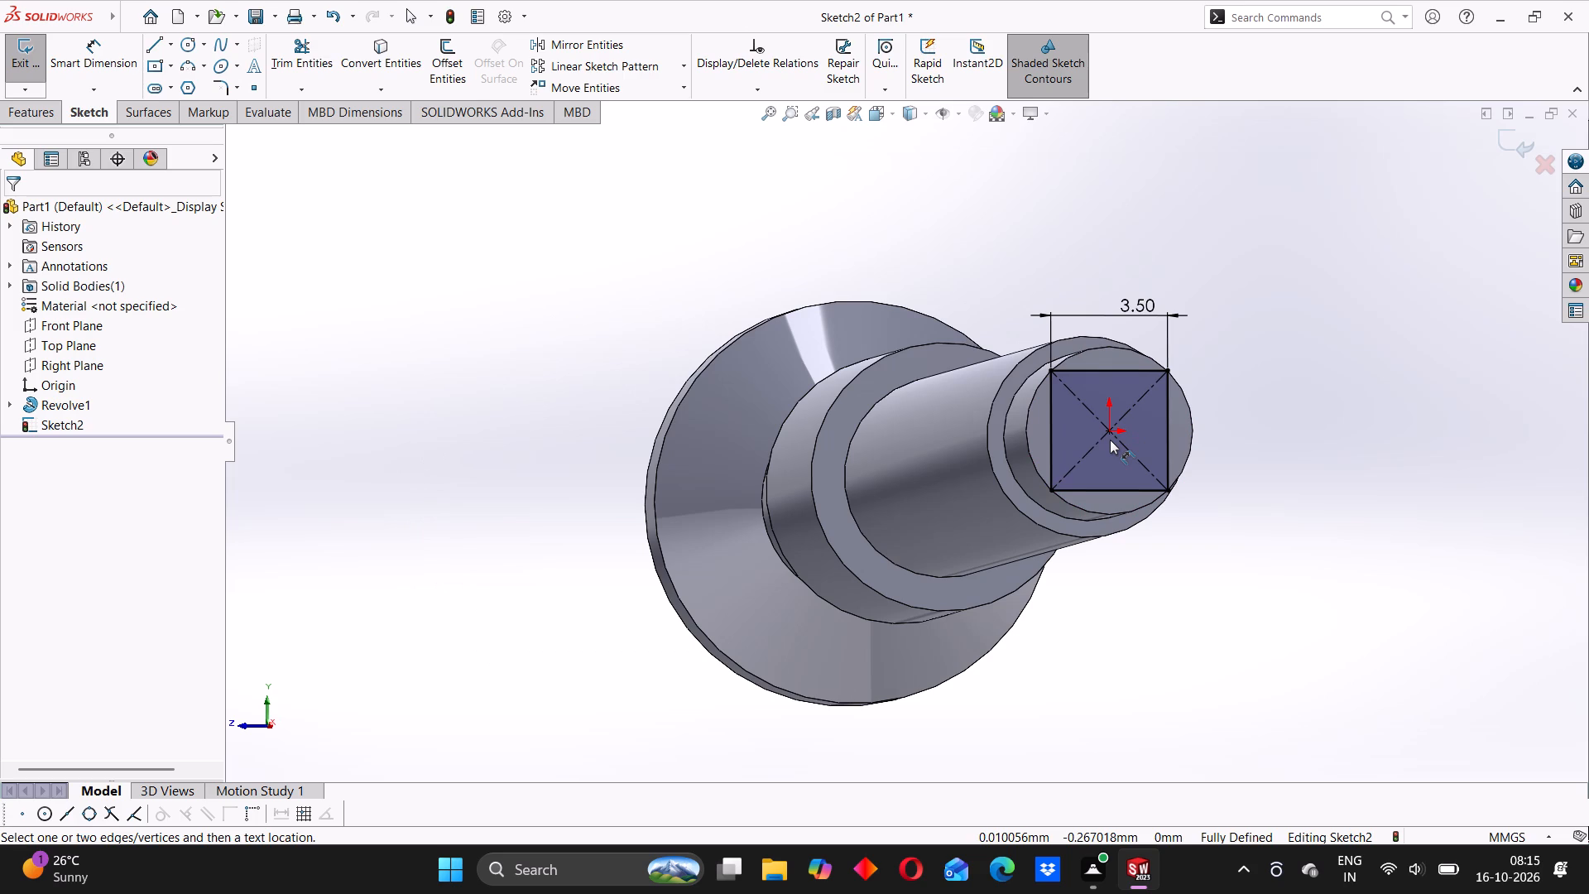
pyautogui.scroll(-1, 1094, 377)
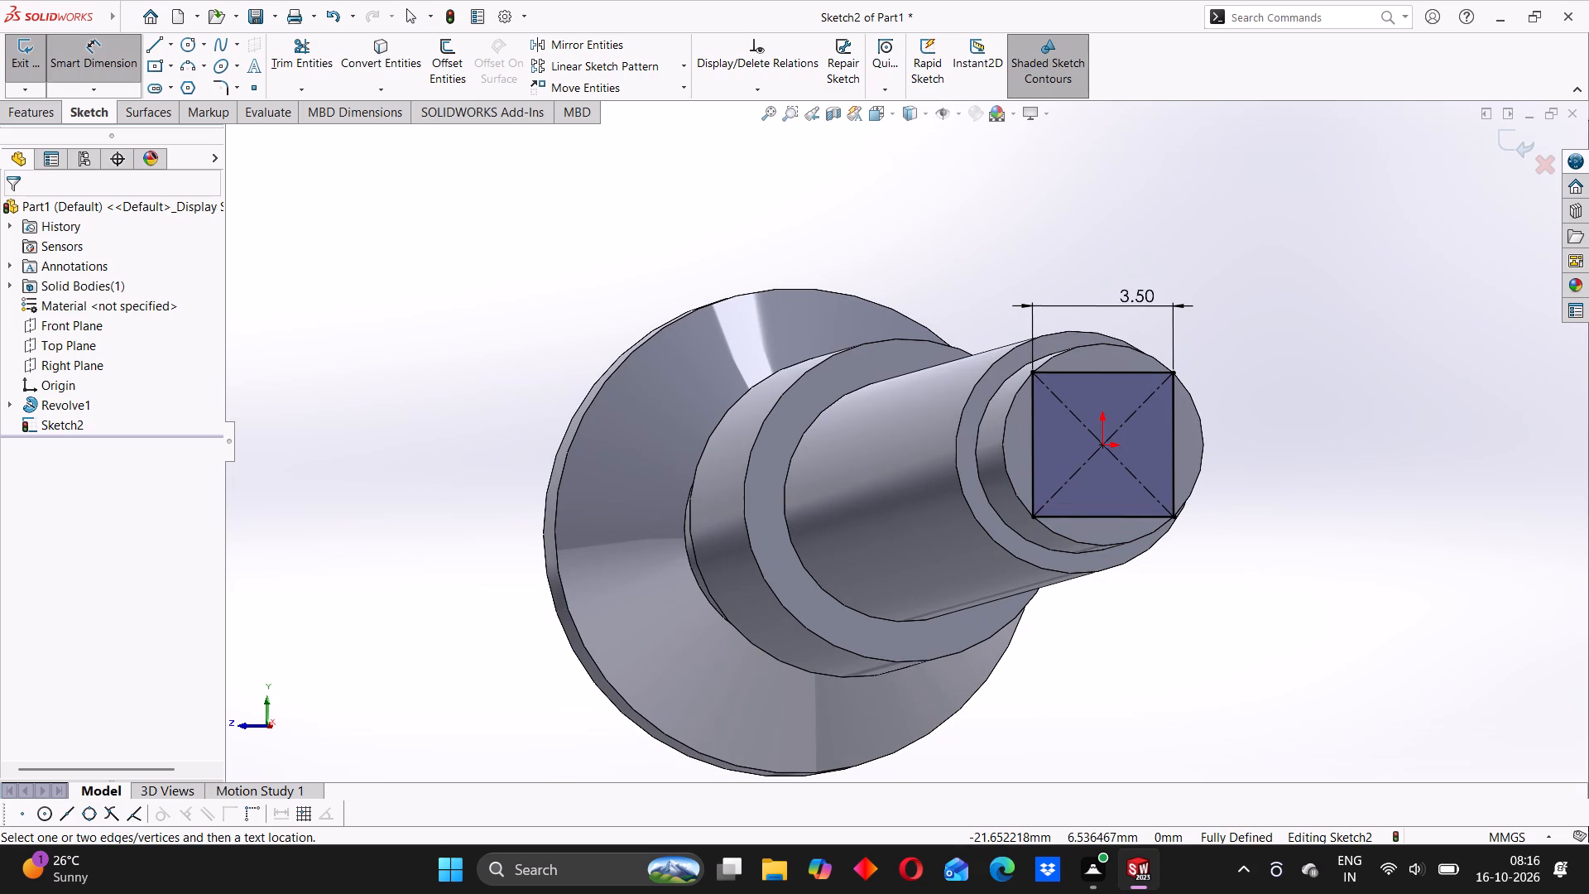
# Start an extruded cut from the 3.5 mm rectangle sketch, flipping the side to cut so material outside the rectangle is removed.
pyautogui.click(111, 63)
pyautogui.click(17, 115)
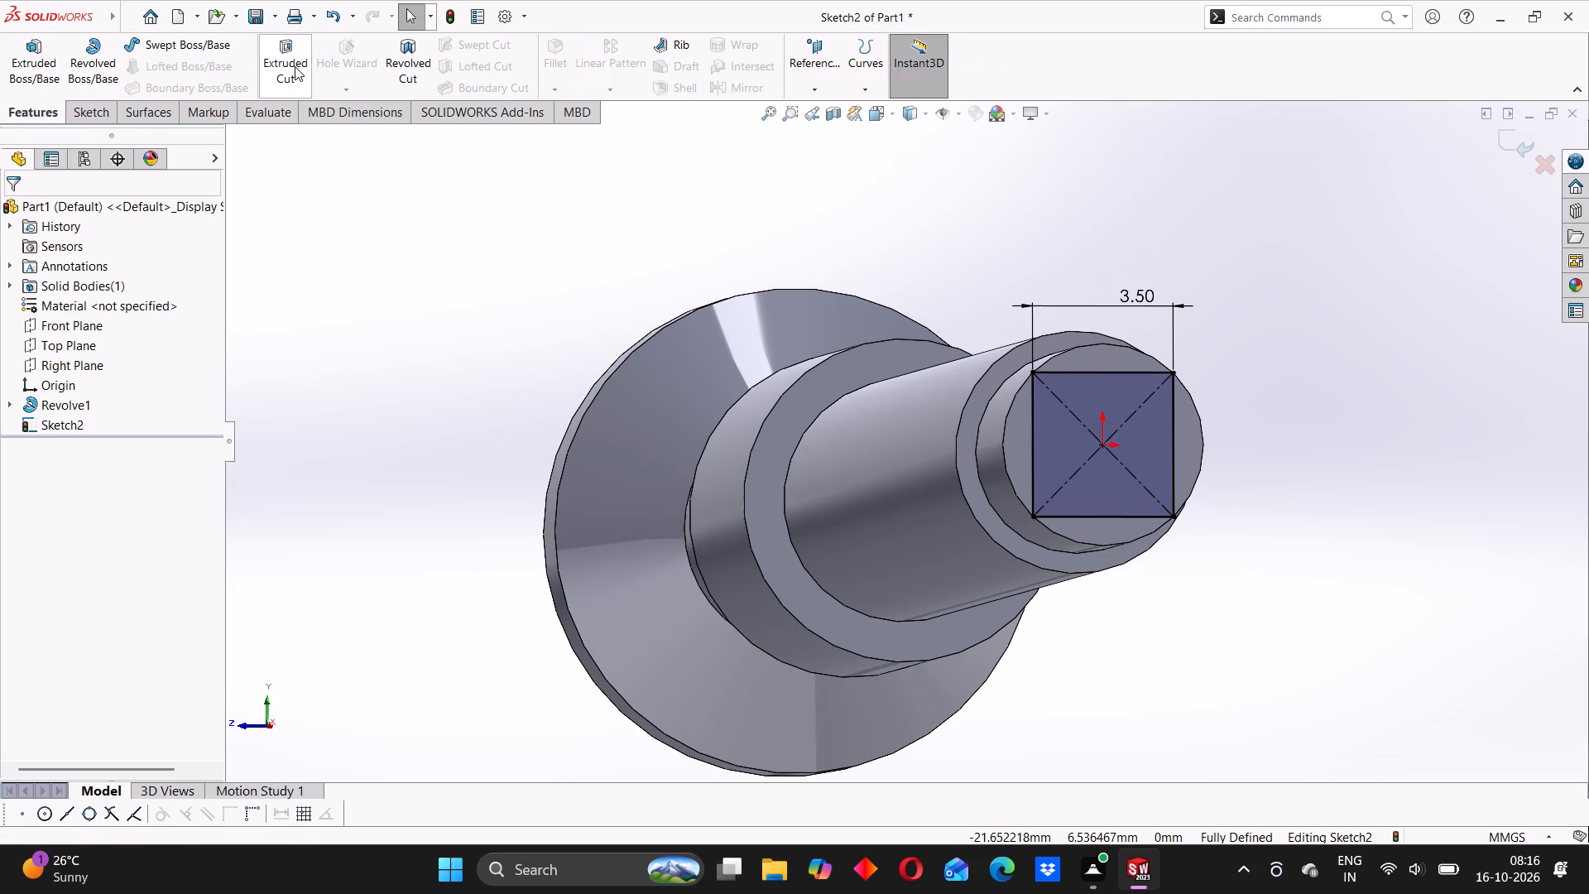
pyautogui.click(294, 65)
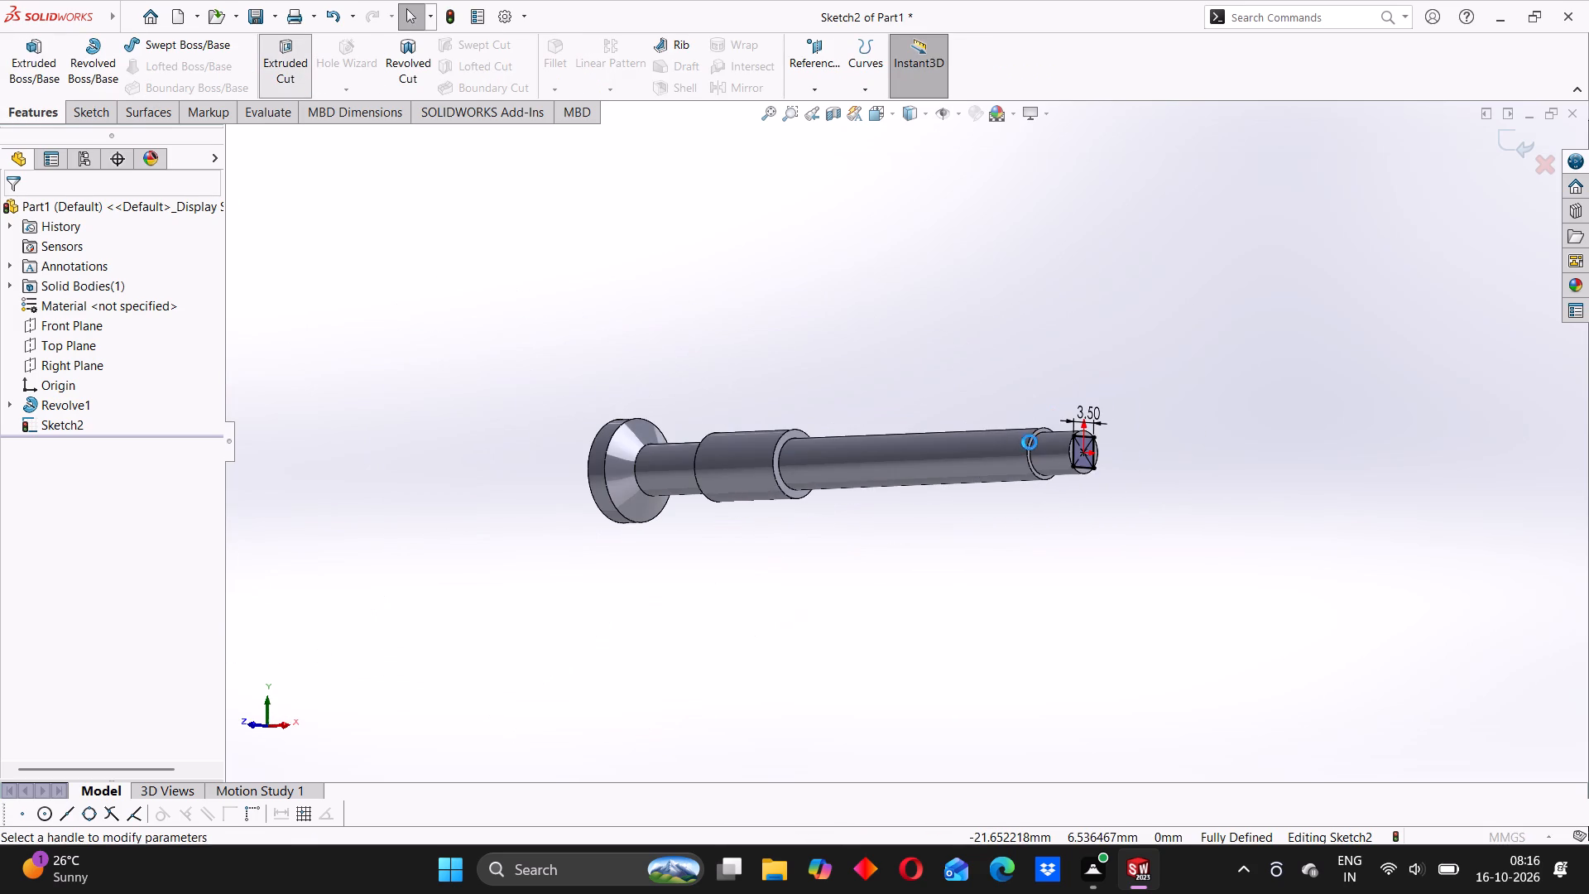
pyautogui.scroll(-6, 1087, 443)
pyautogui.moveTo(1075, 461); pyautogui.dragTo(1032, 467, button='middle')
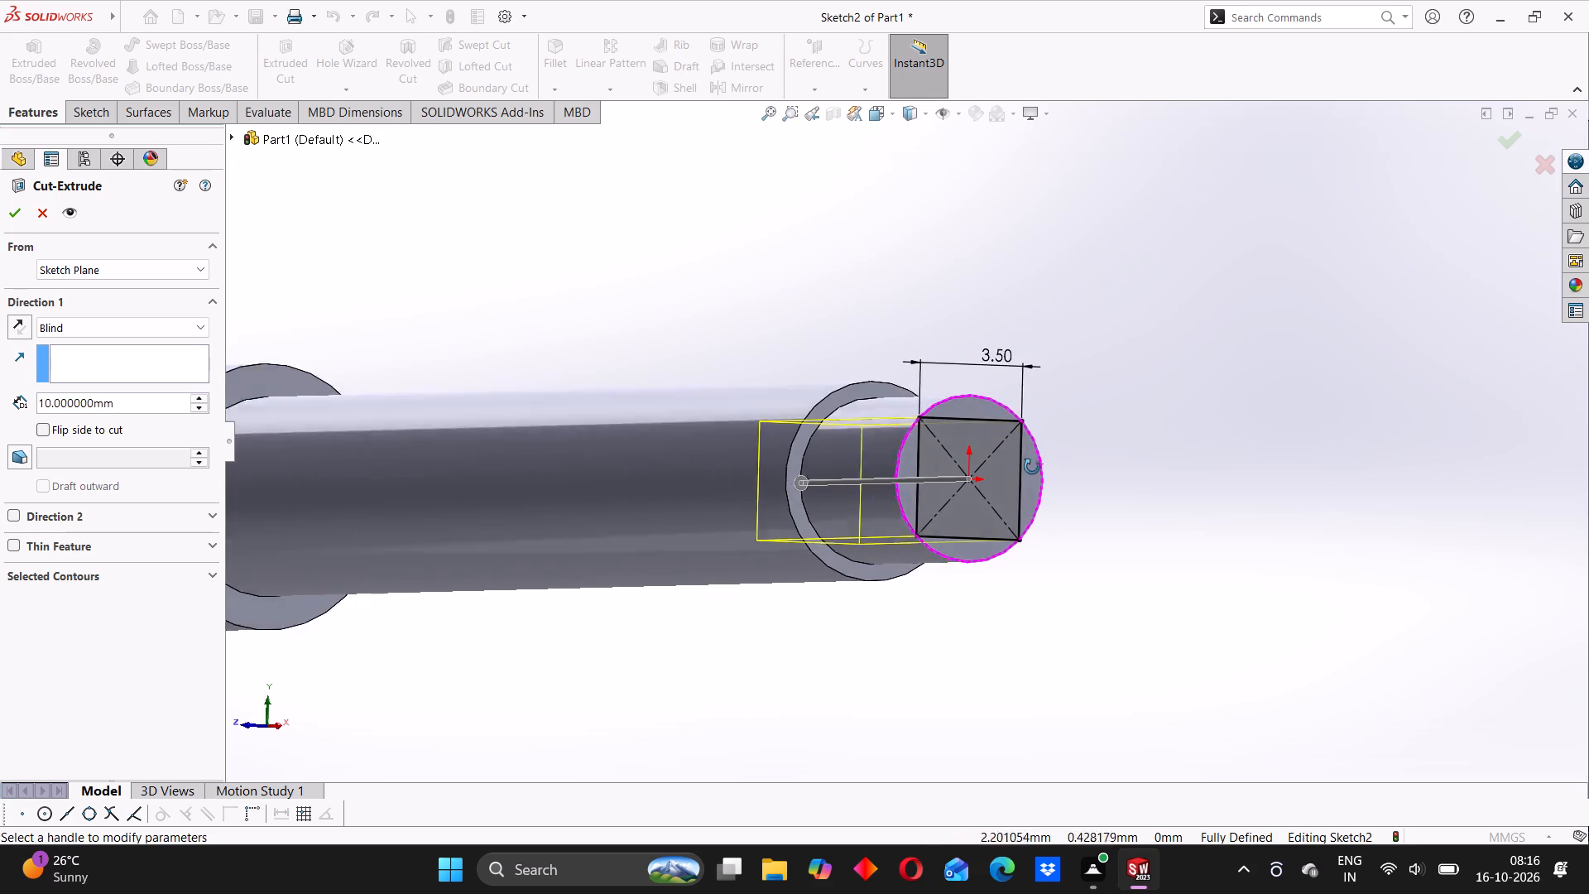
pyautogui.moveTo(1032, 467); pyautogui.dragTo(992, 478, button='middle')
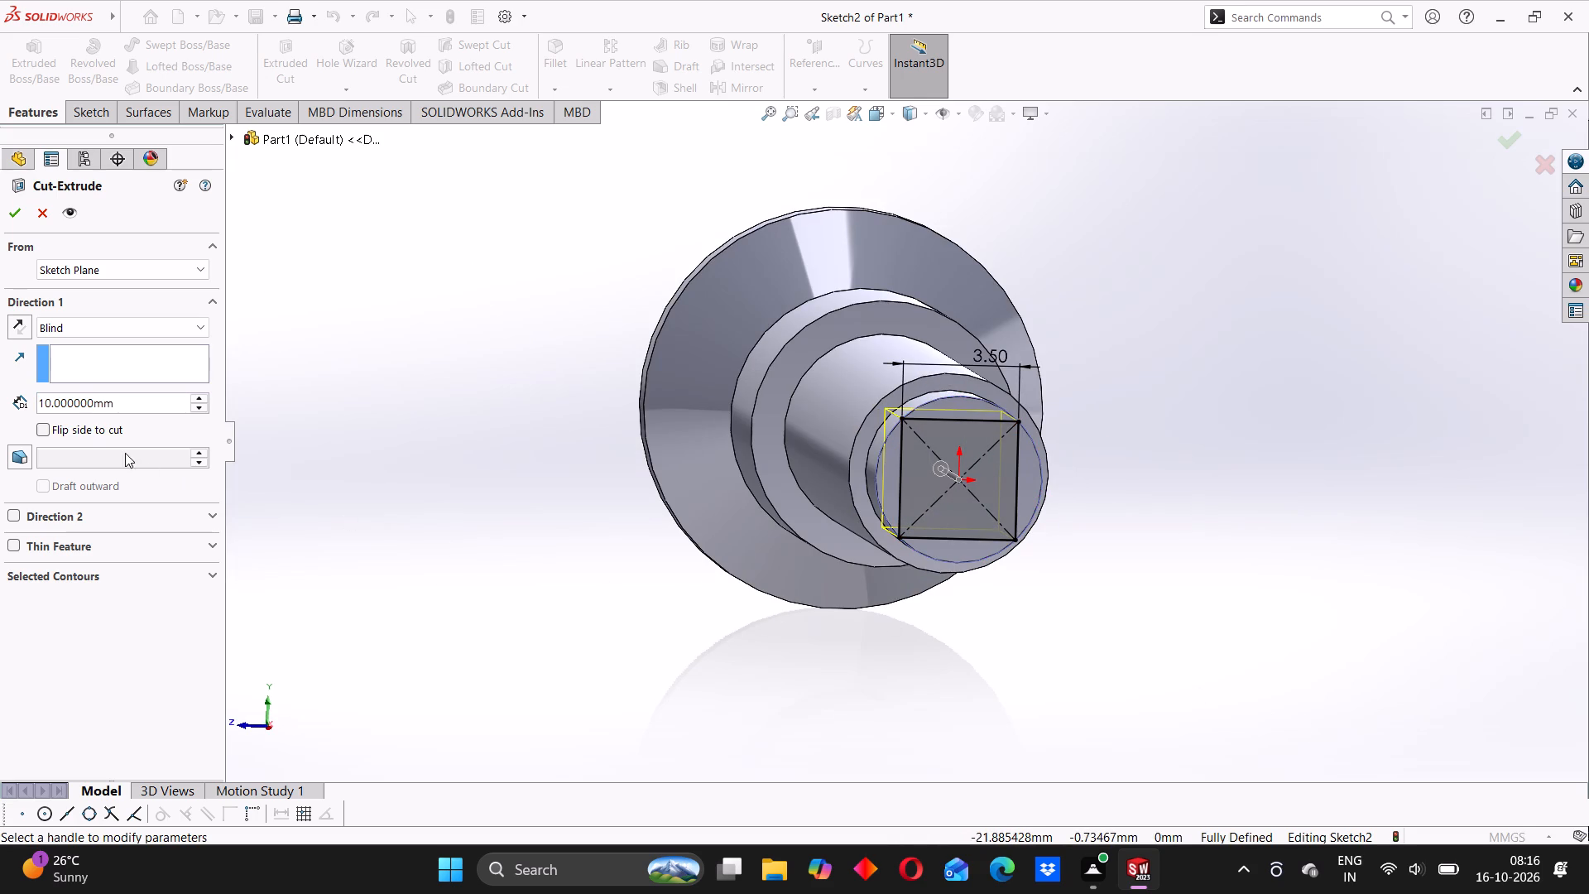
pyautogui.click(48, 429)
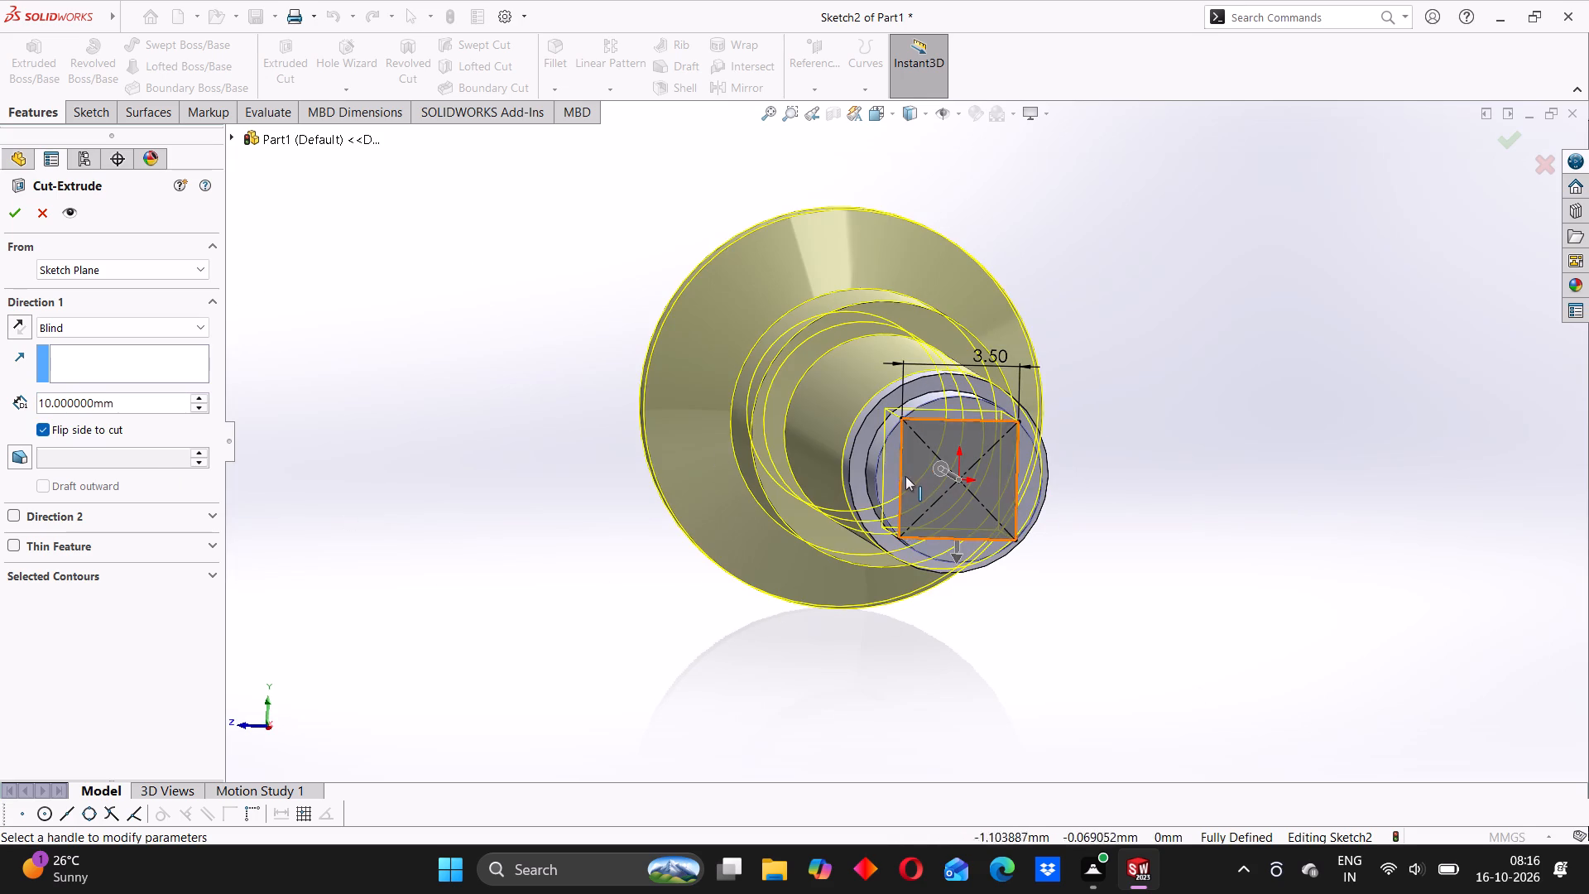
pyautogui.moveTo(905, 476); pyautogui.dragTo(918, 468, button='middle')
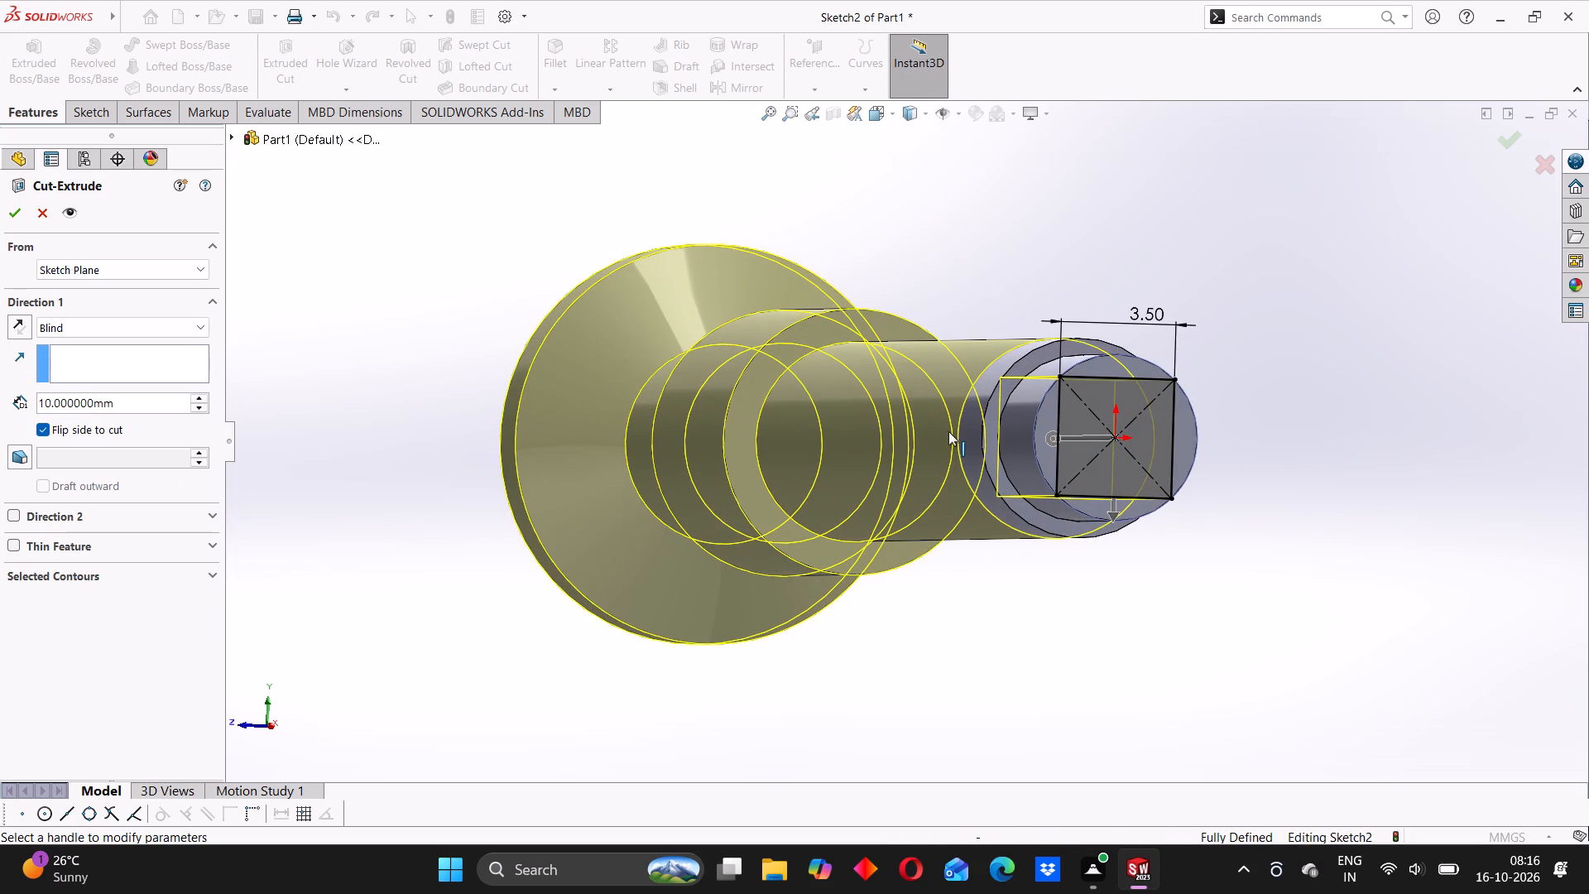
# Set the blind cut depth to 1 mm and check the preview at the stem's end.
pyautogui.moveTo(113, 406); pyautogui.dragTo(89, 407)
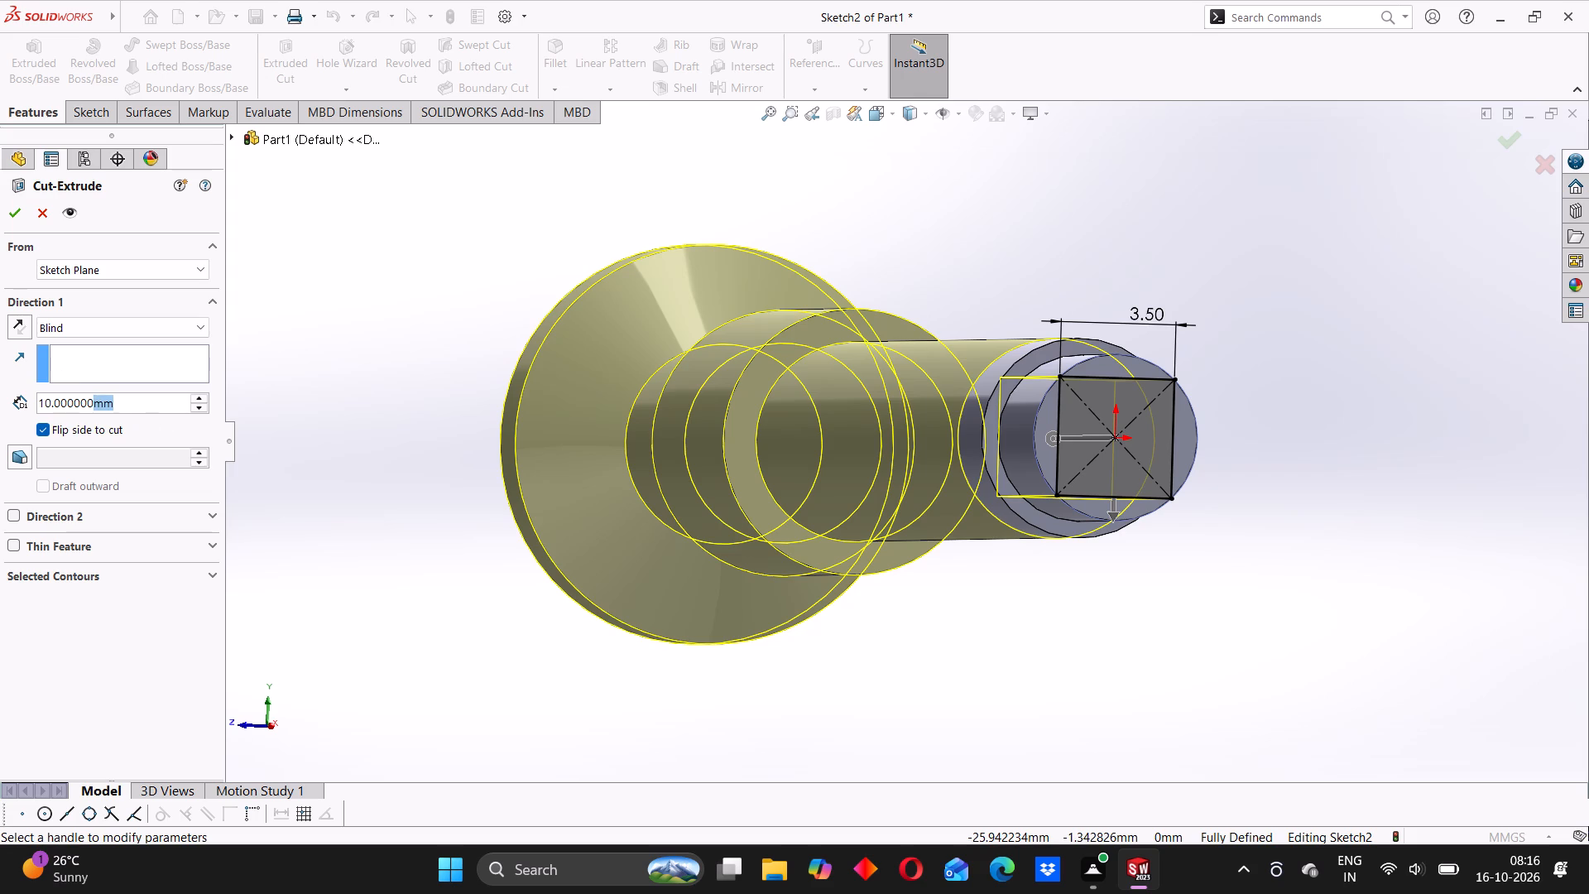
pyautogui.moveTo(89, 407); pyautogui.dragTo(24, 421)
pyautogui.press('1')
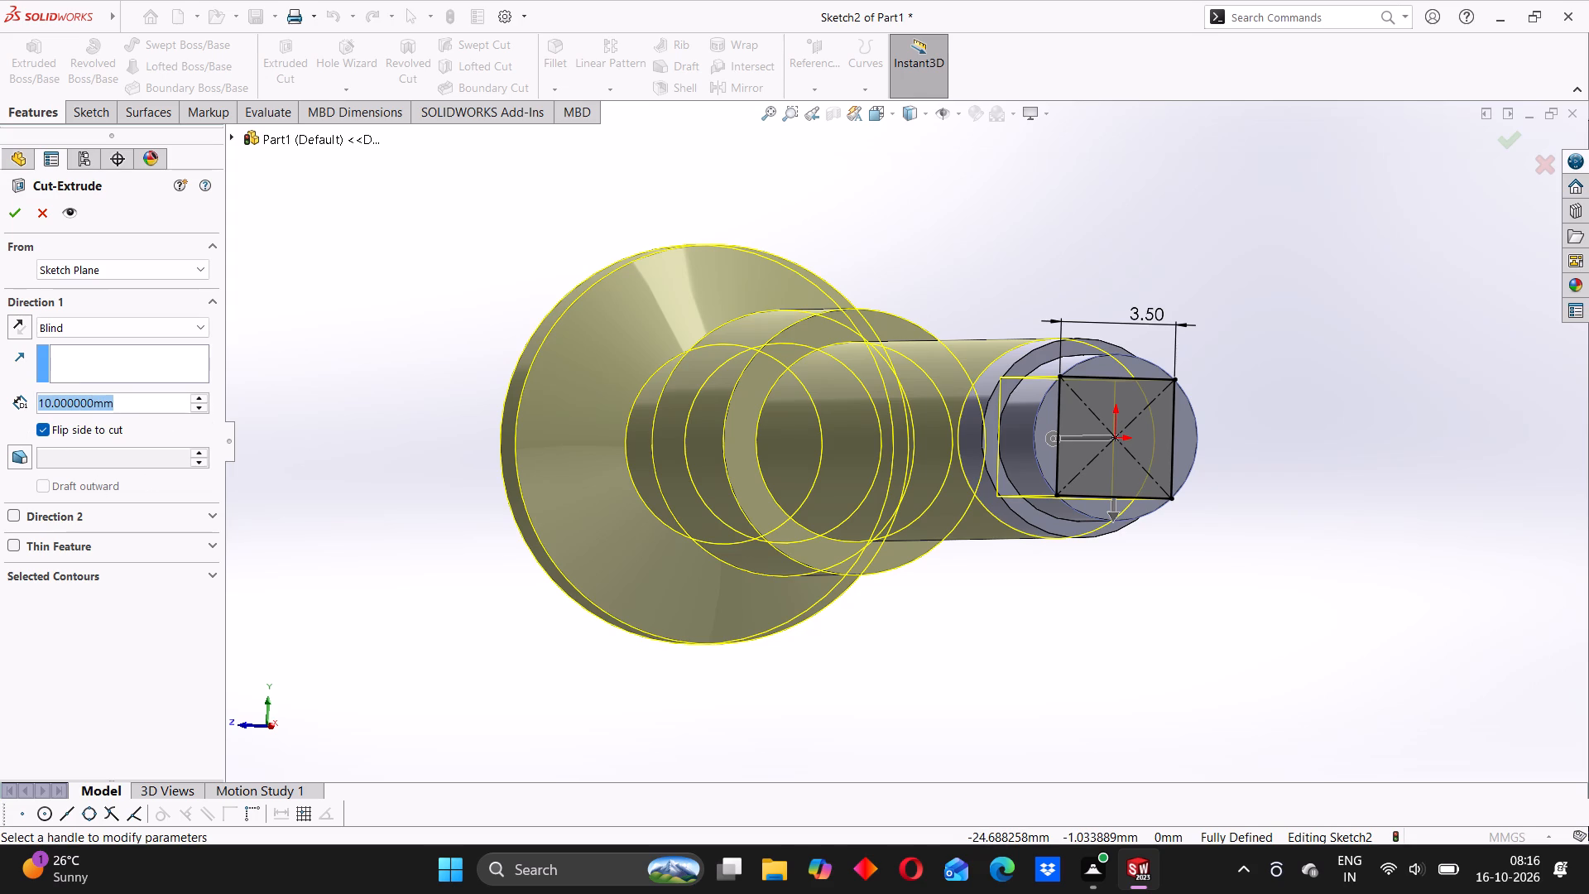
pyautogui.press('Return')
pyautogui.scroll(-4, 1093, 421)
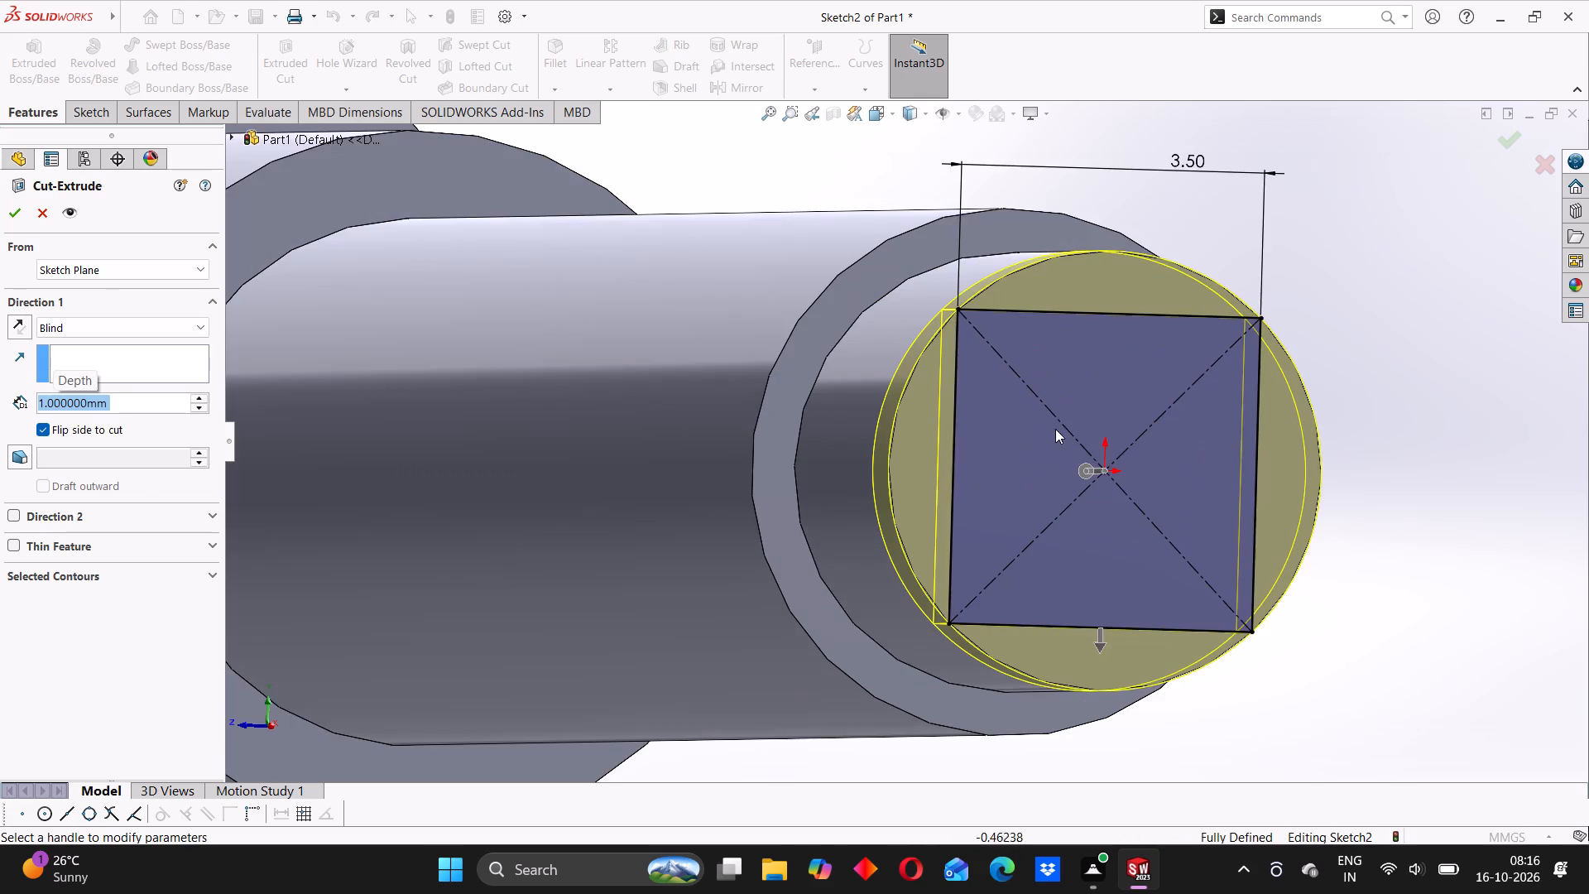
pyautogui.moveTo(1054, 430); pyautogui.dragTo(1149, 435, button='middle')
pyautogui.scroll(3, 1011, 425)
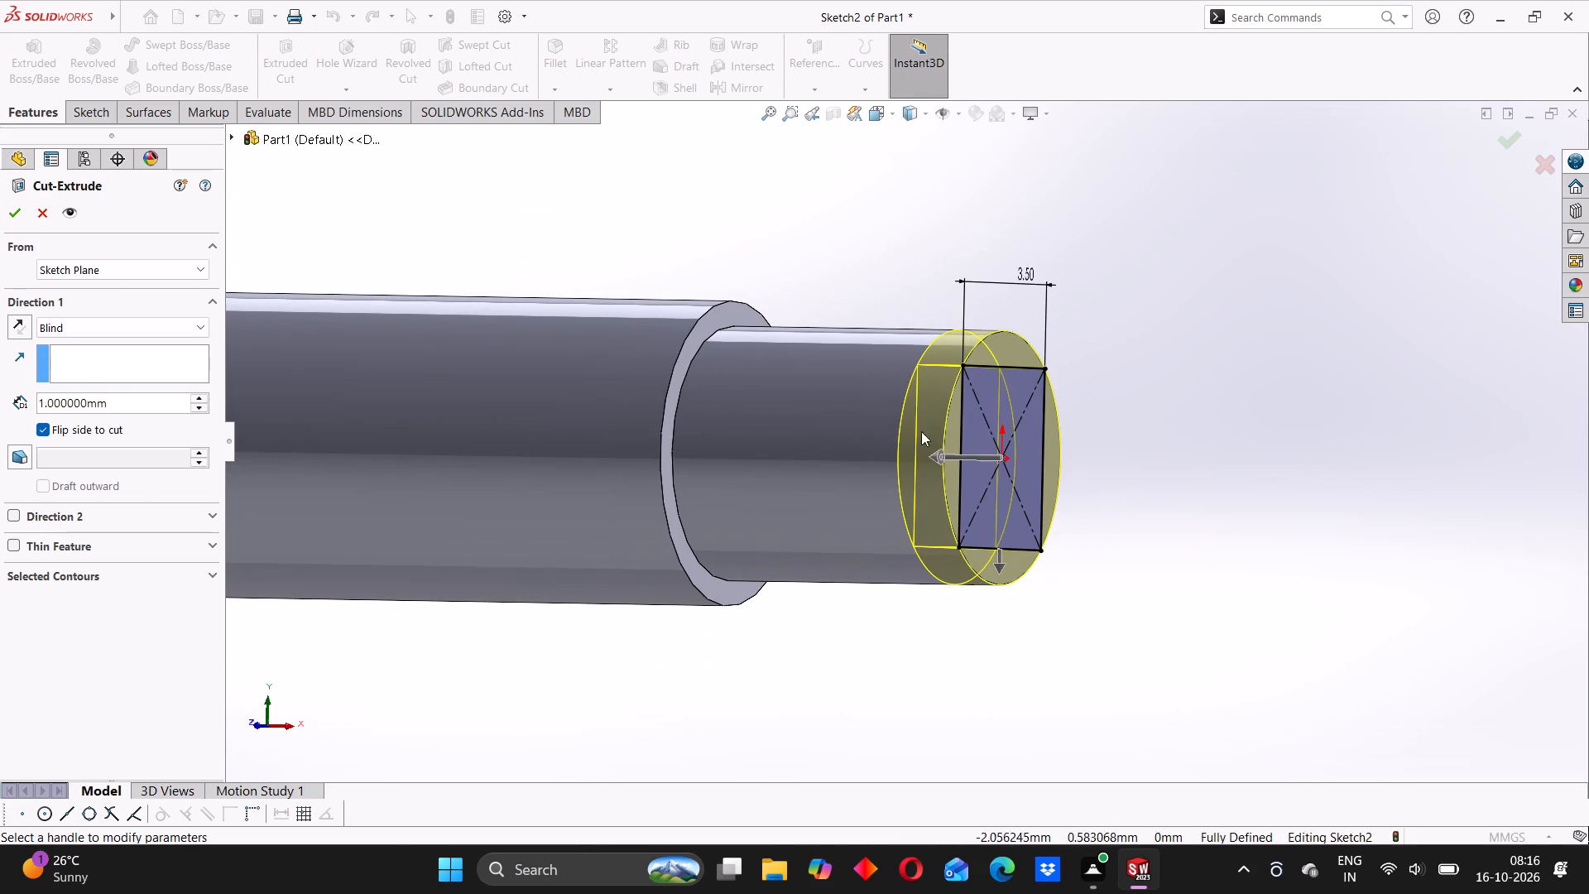
# Set the blind cut depth to 6 mm and complete the cut.
pyautogui.moveTo(116, 401); pyautogui.dragTo(94, 399)
pyautogui.press('6')
pyautogui.press('Return')
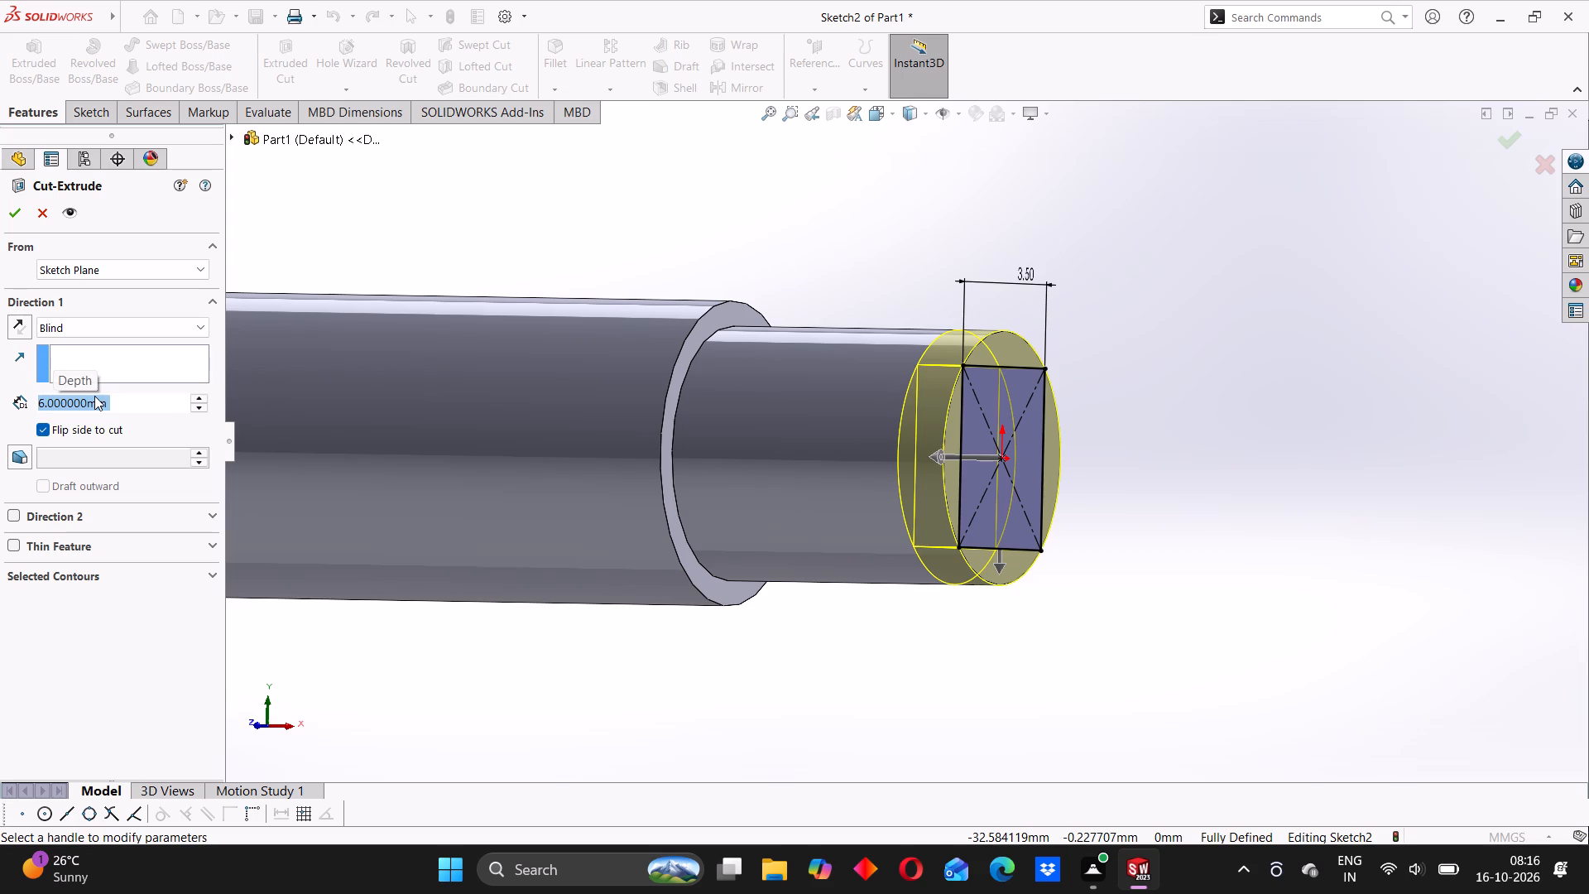
pyautogui.moveTo(990, 465); pyautogui.dragTo(899, 472, button='middle')
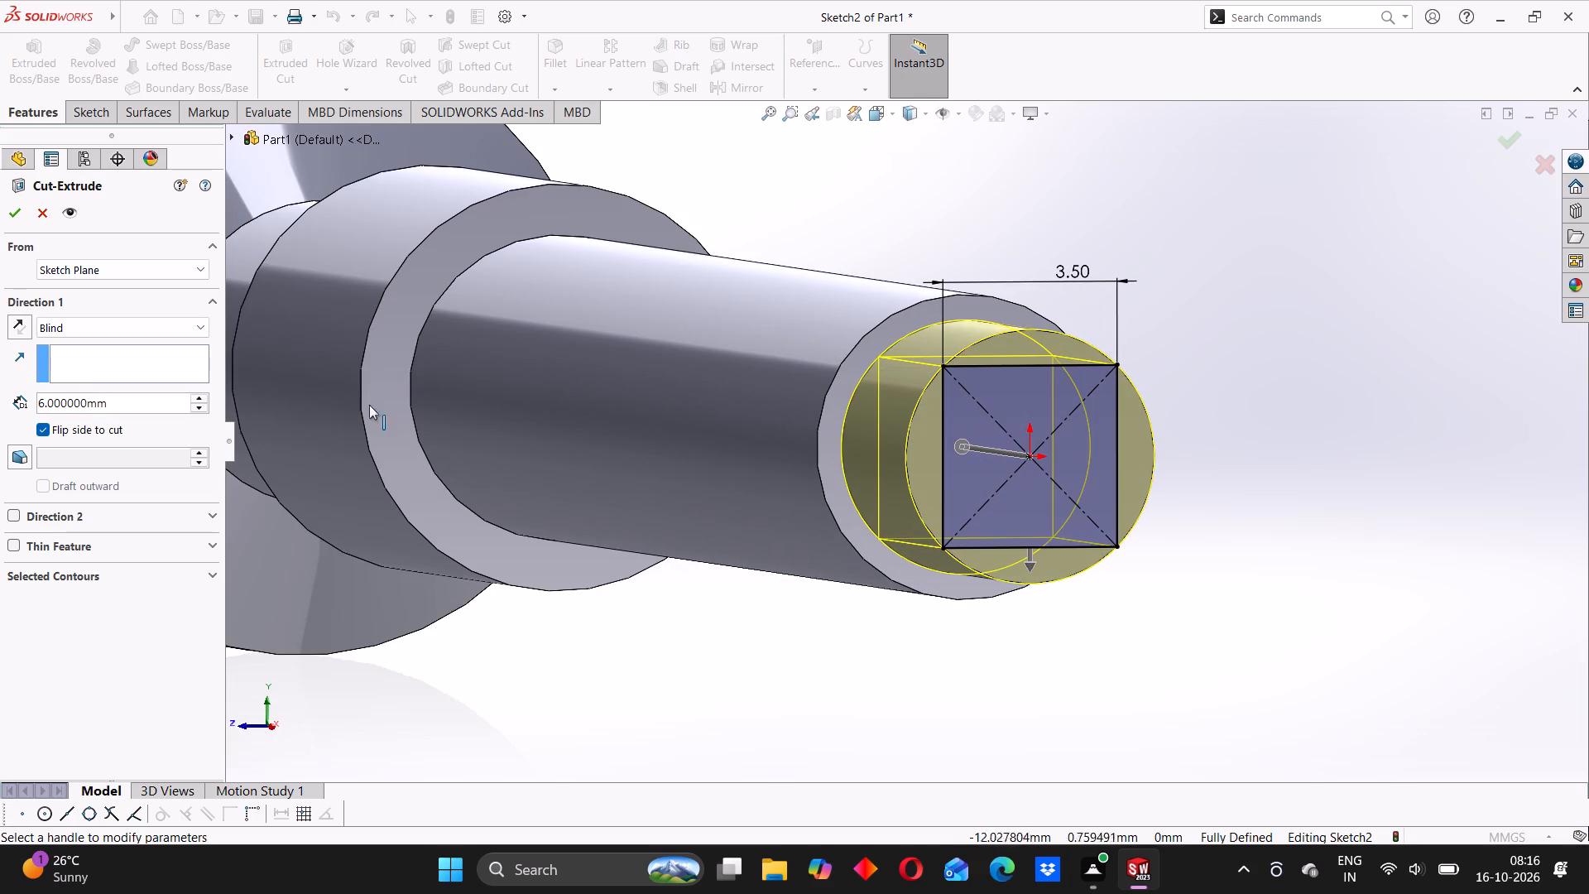
pyautogui.click(7, 207)
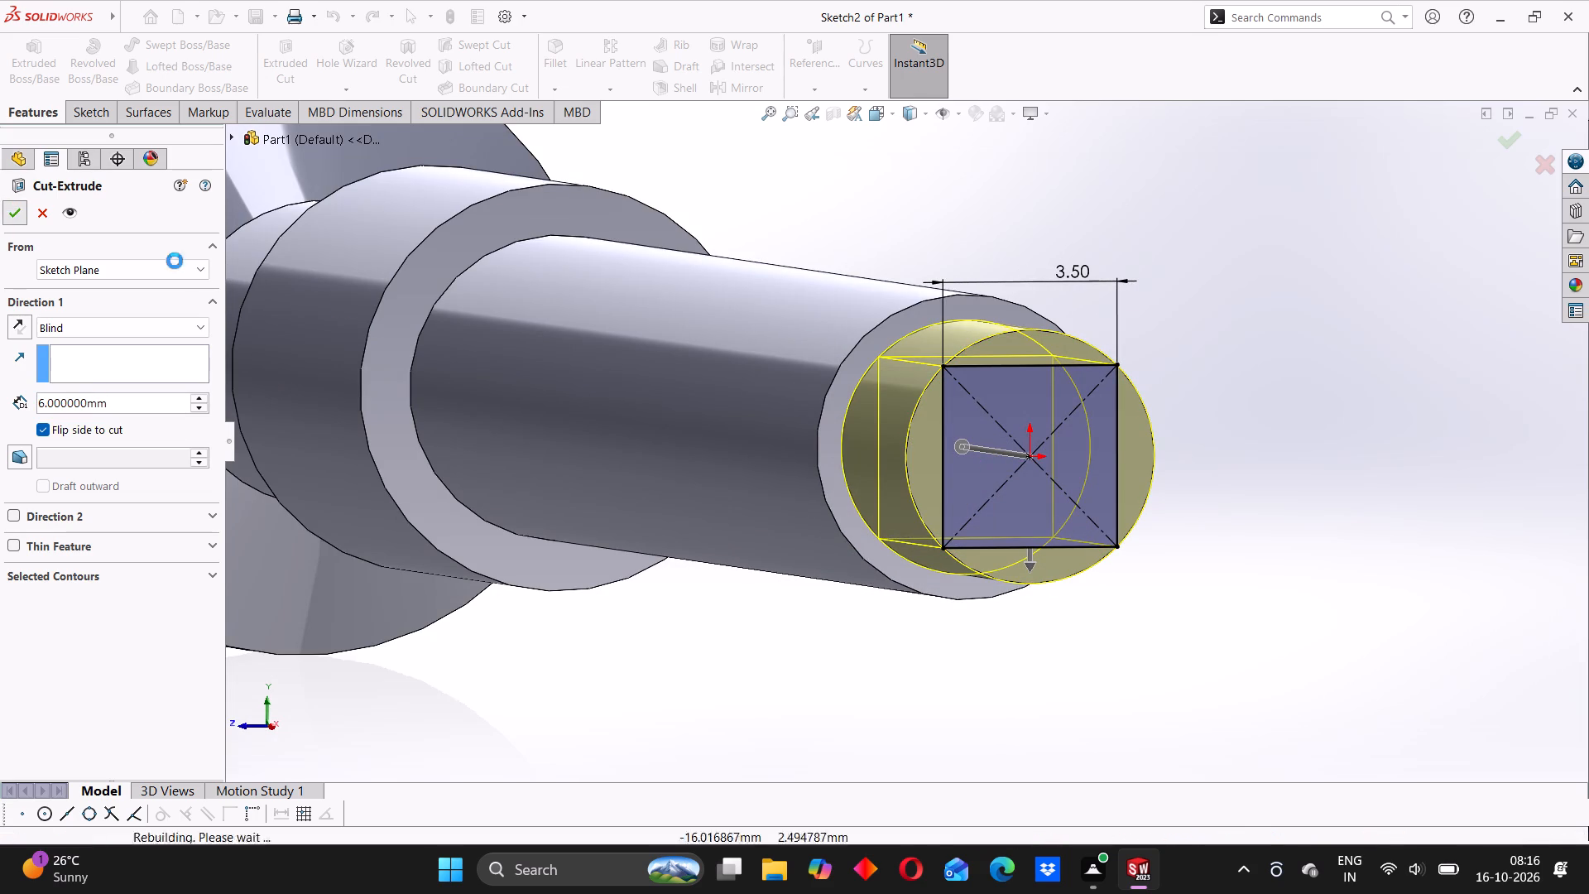
# Examine the newly cut square end of the stem from several angles.
pyautogui.scroll(3, 973, 446)
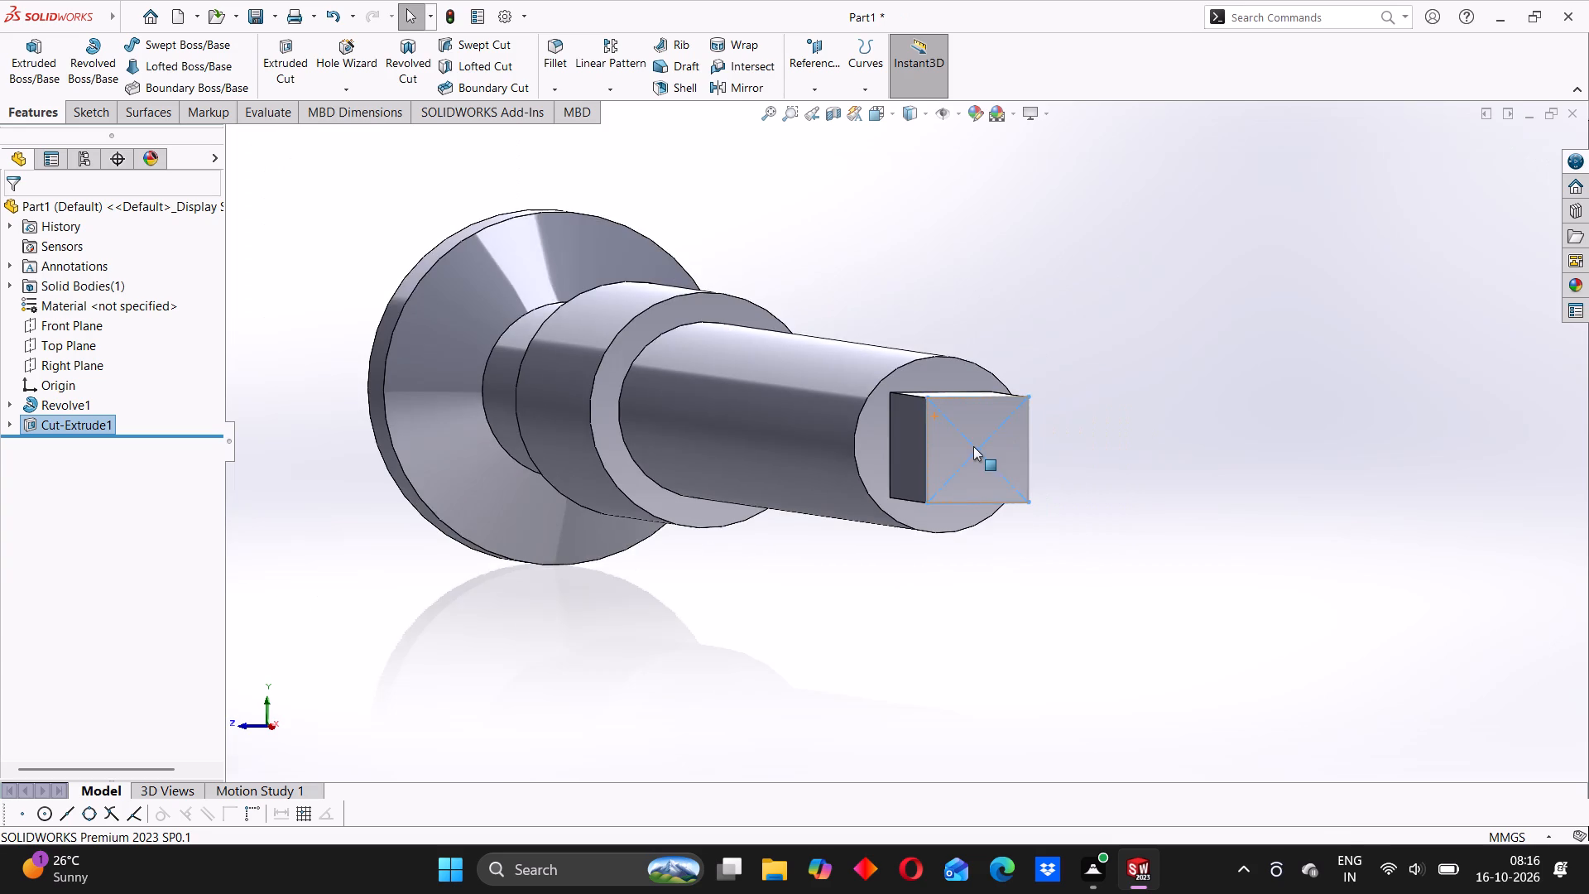
pyautogui.moveTo(962, 453); pyautogui.dragTo(946, 430, button='middle')
pyautogui.scroll(-3, 828, 337)
pyautogui.moveTo(783, 350); pyautogui.dragTo(803, 355, button='middle')
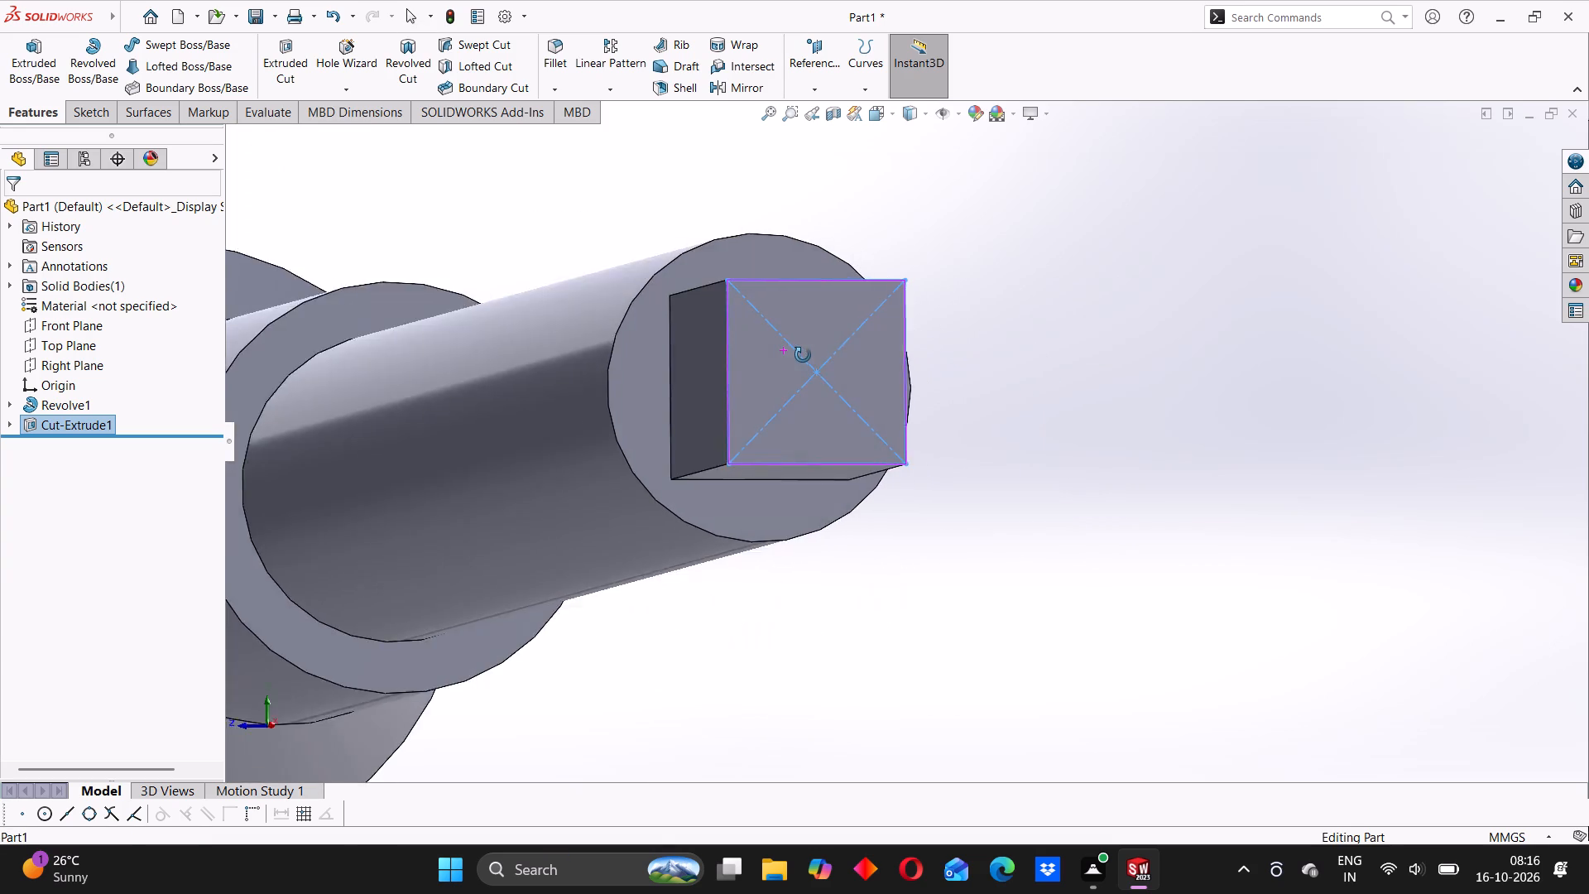
pyautogui.moveTo(803, 355); pyautogui.dragTo(814, 371, button='middle')
pyautogui.scroll(2, 816, 371)
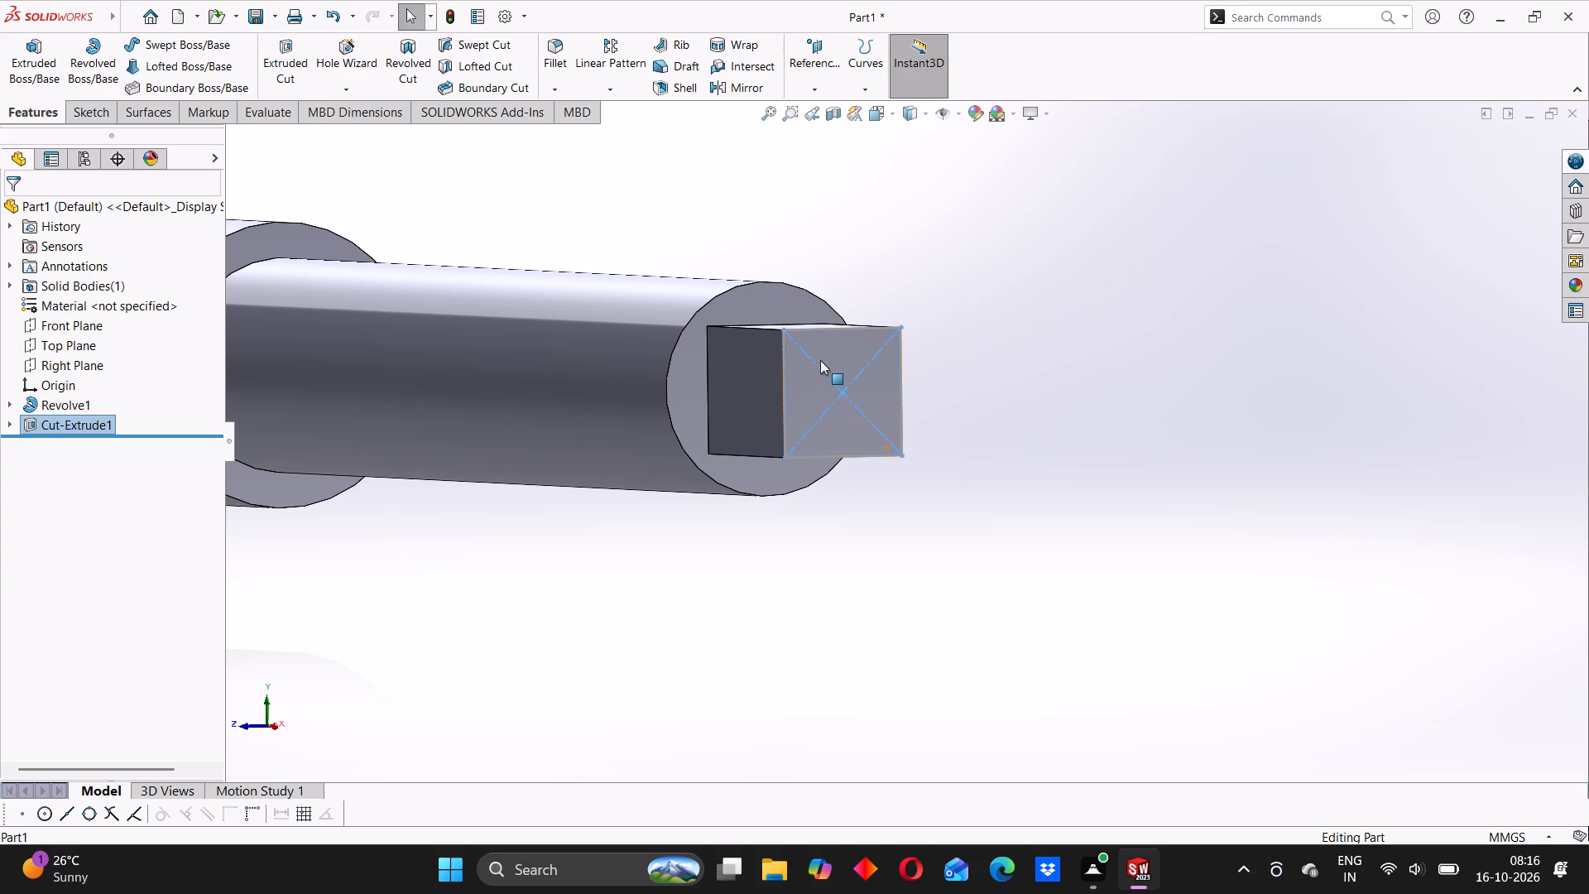
pyautogui.scroll(2, 834, 371)
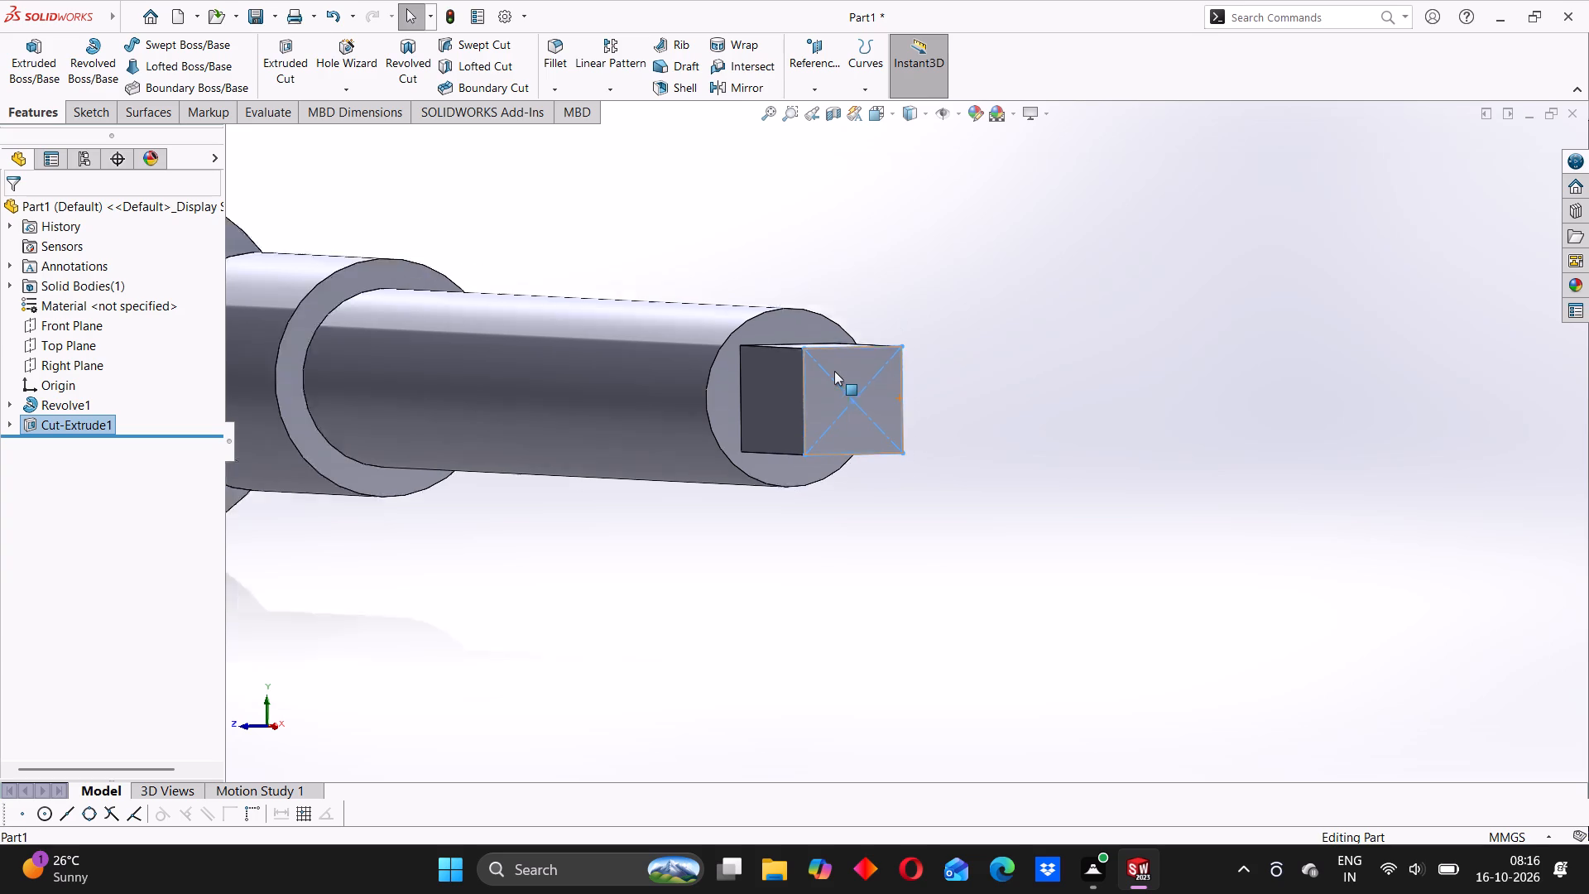
pyautogui.scroll(1, 834, 371)
pyautogui.moveTo(870, 395); pyautogui.dragTo(841, 401, button='middle')
pyautogui.click(844, 399)
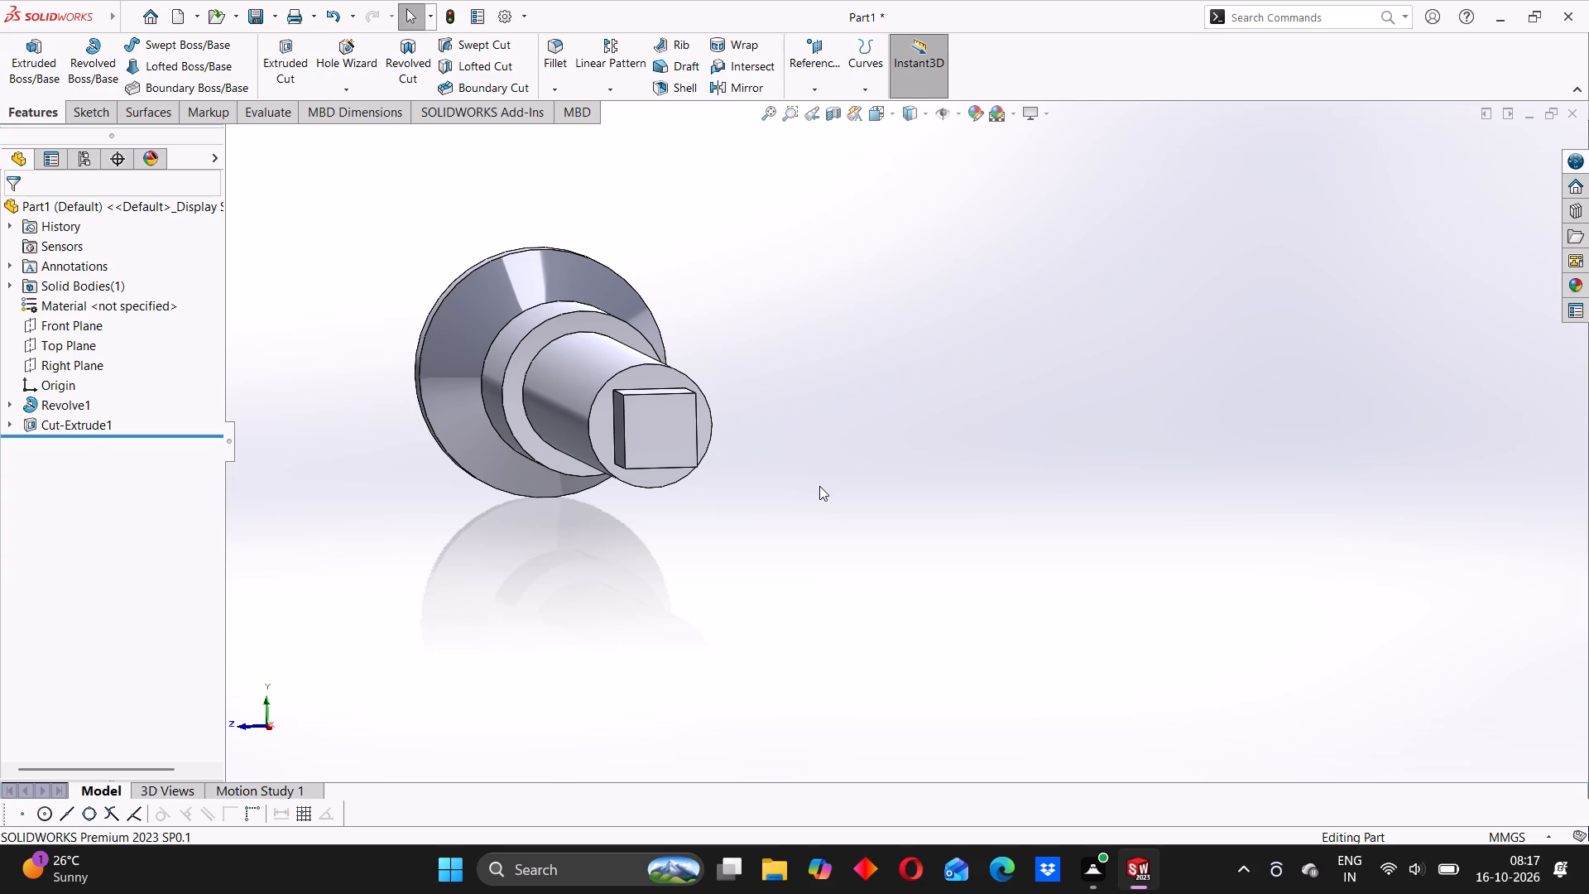
# Open the sketch of the square-end cut for editing.
pyautogui.click(7, 425)
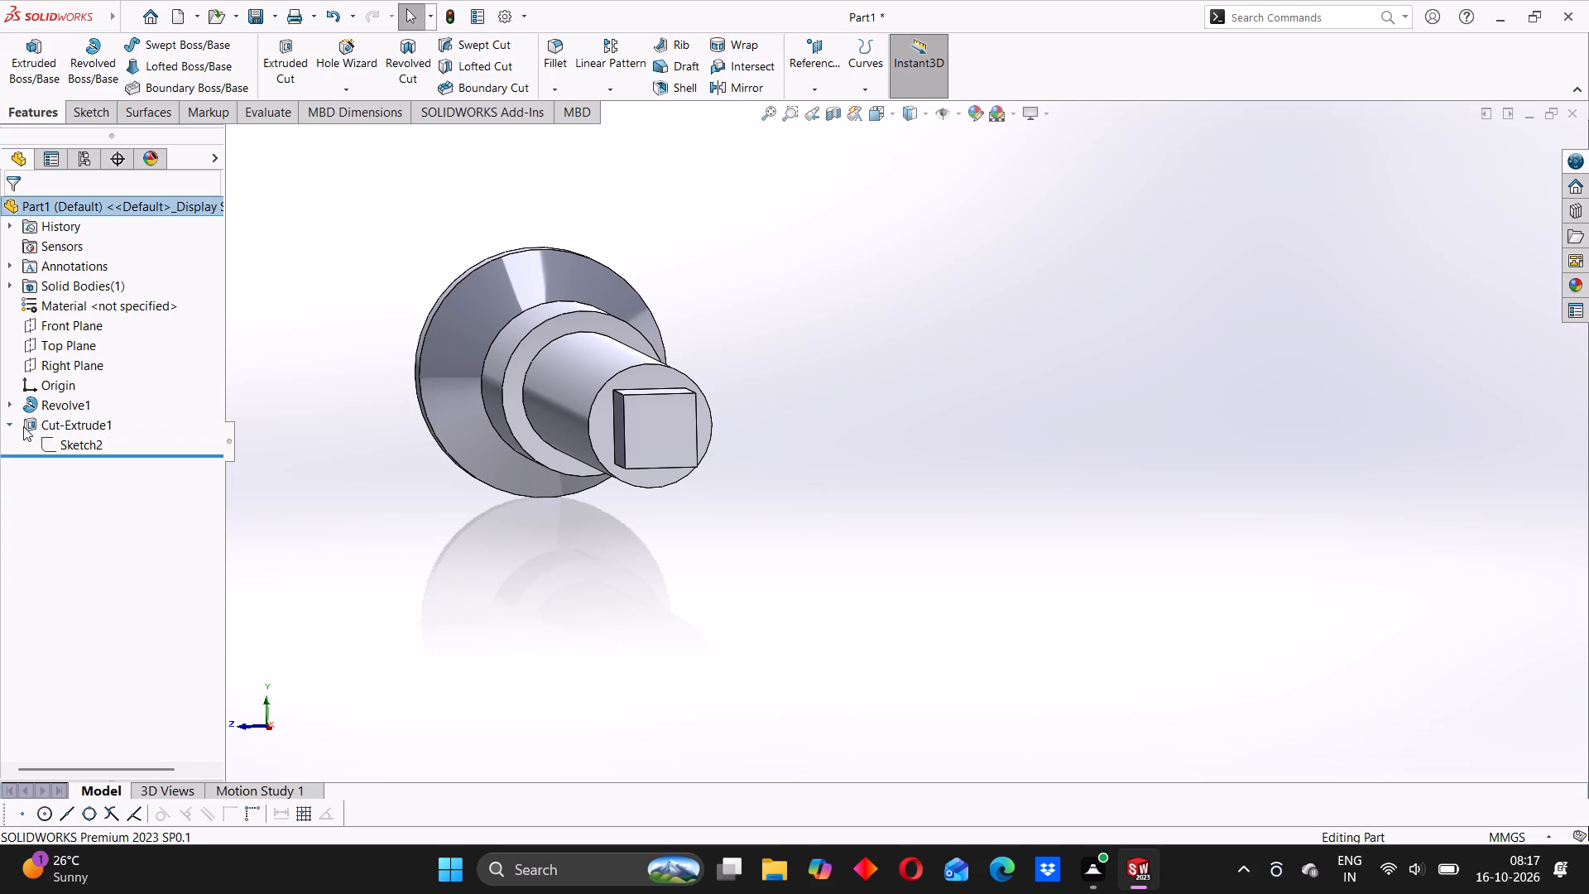
pyautogui.rightClick(50, 444)
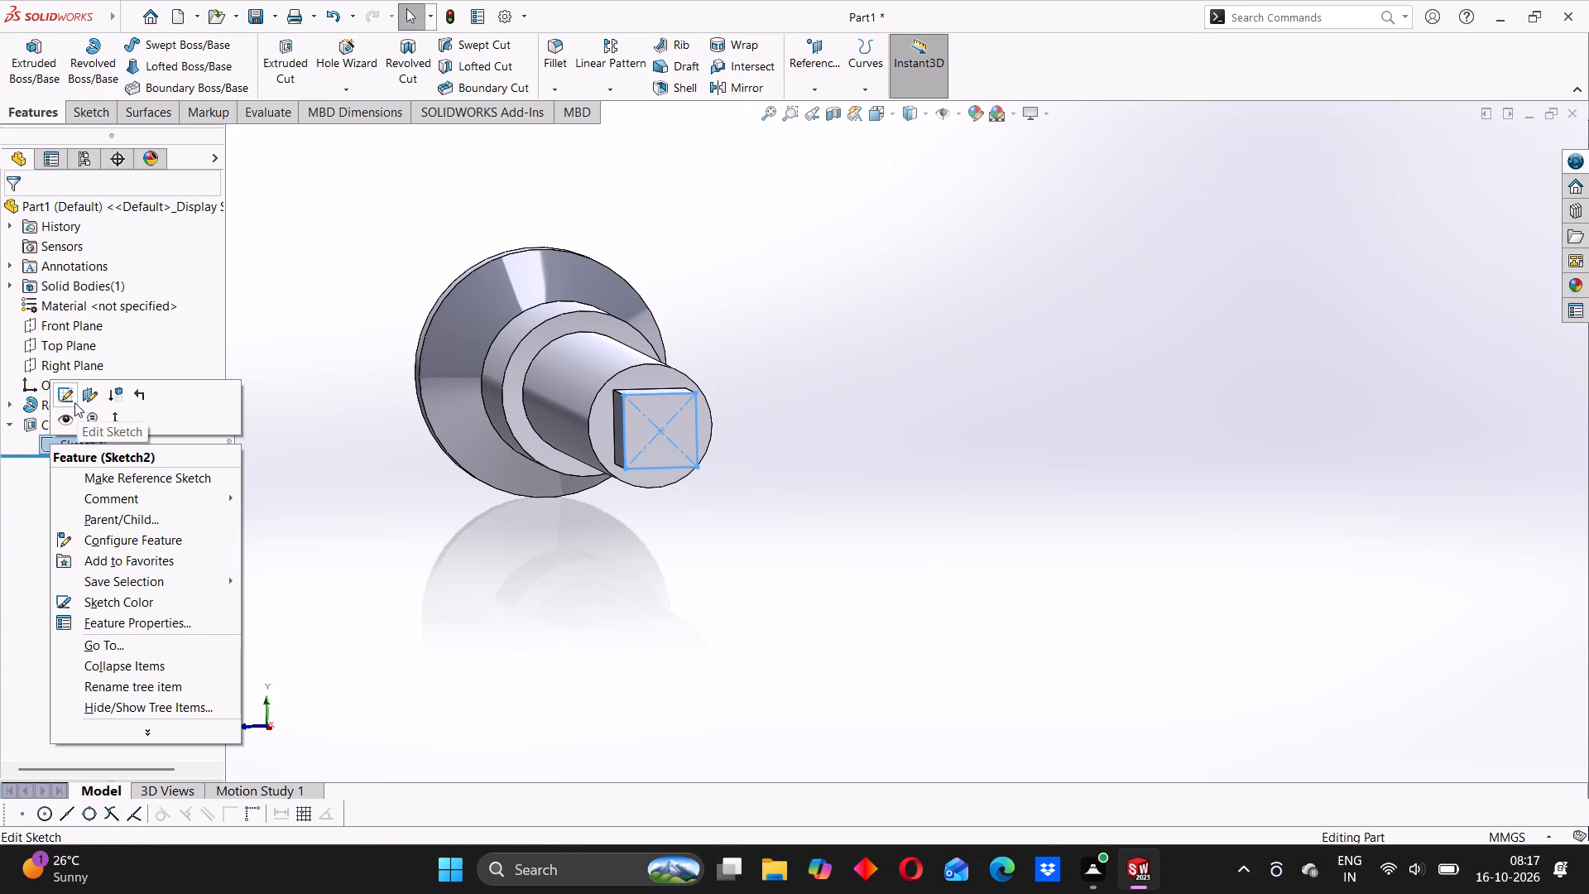
pyautogui.click(71, 401)
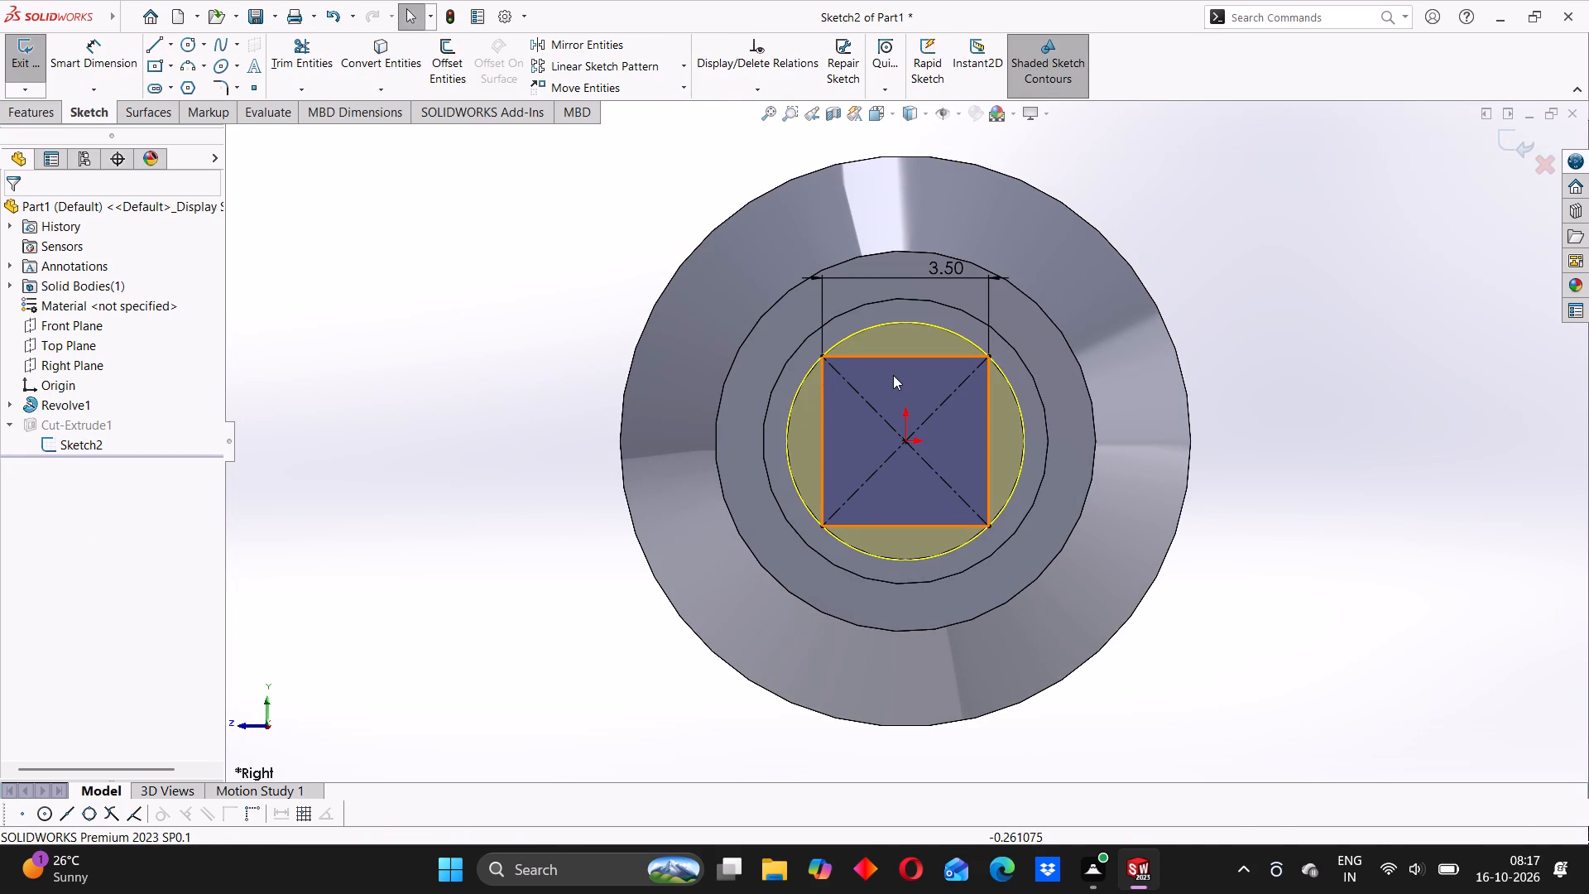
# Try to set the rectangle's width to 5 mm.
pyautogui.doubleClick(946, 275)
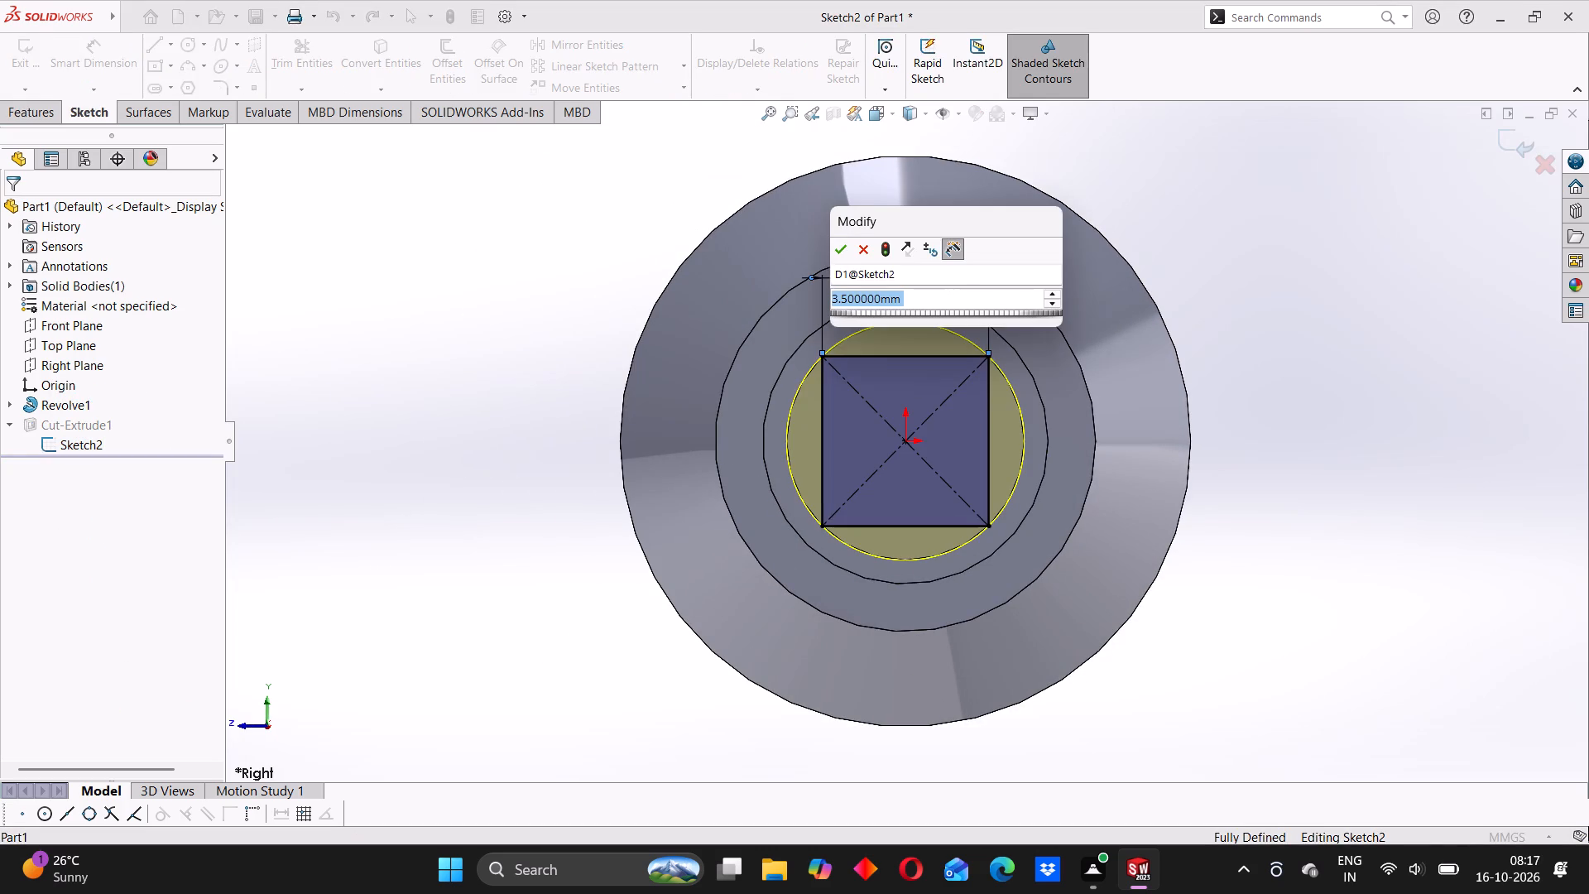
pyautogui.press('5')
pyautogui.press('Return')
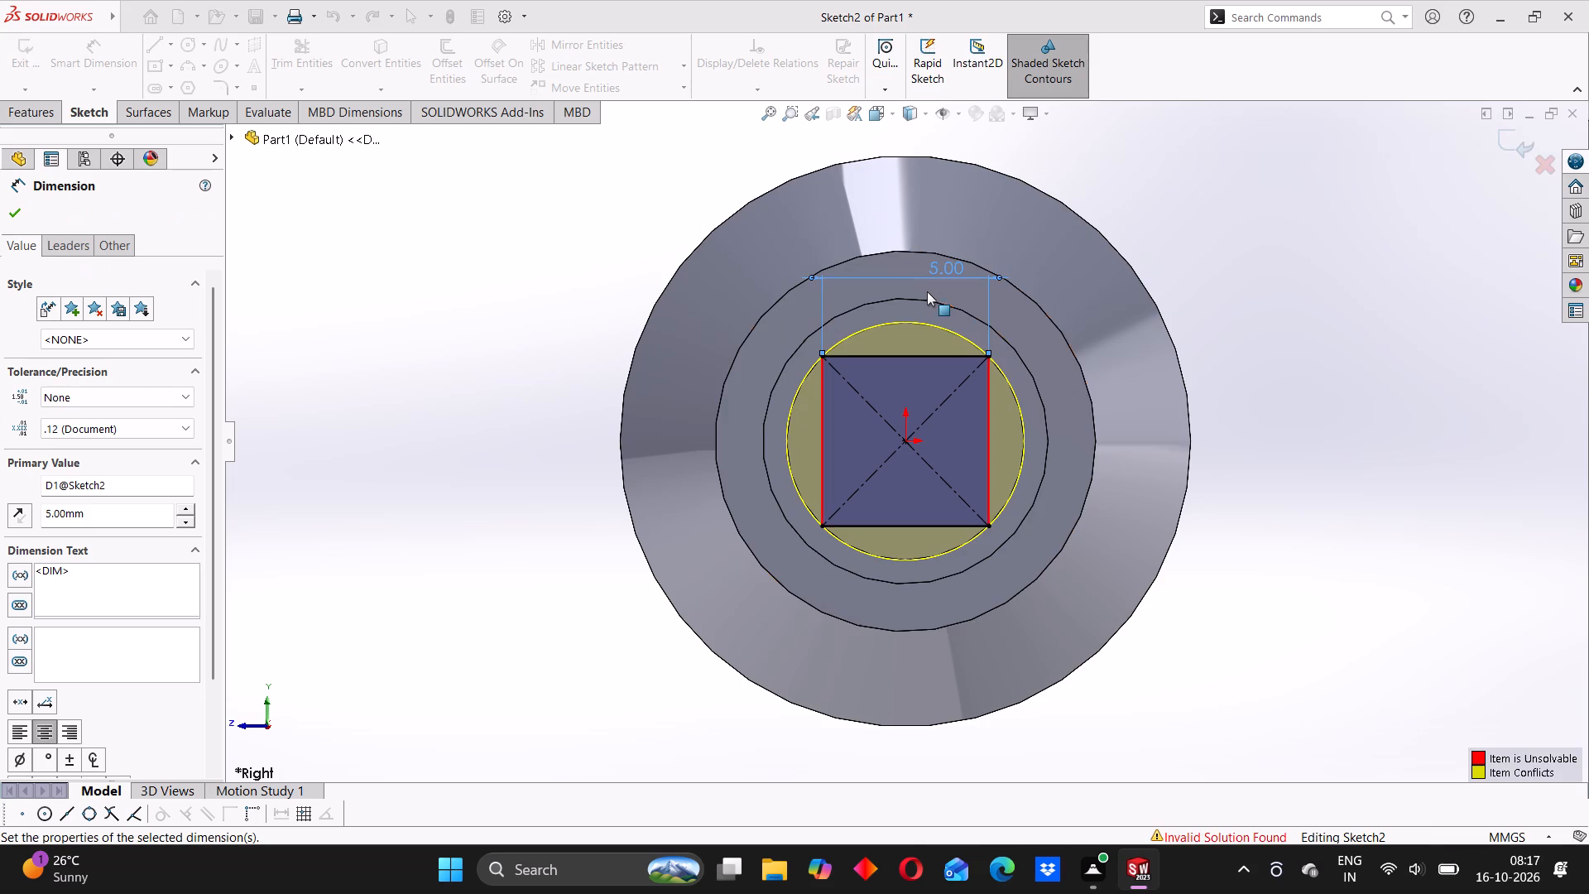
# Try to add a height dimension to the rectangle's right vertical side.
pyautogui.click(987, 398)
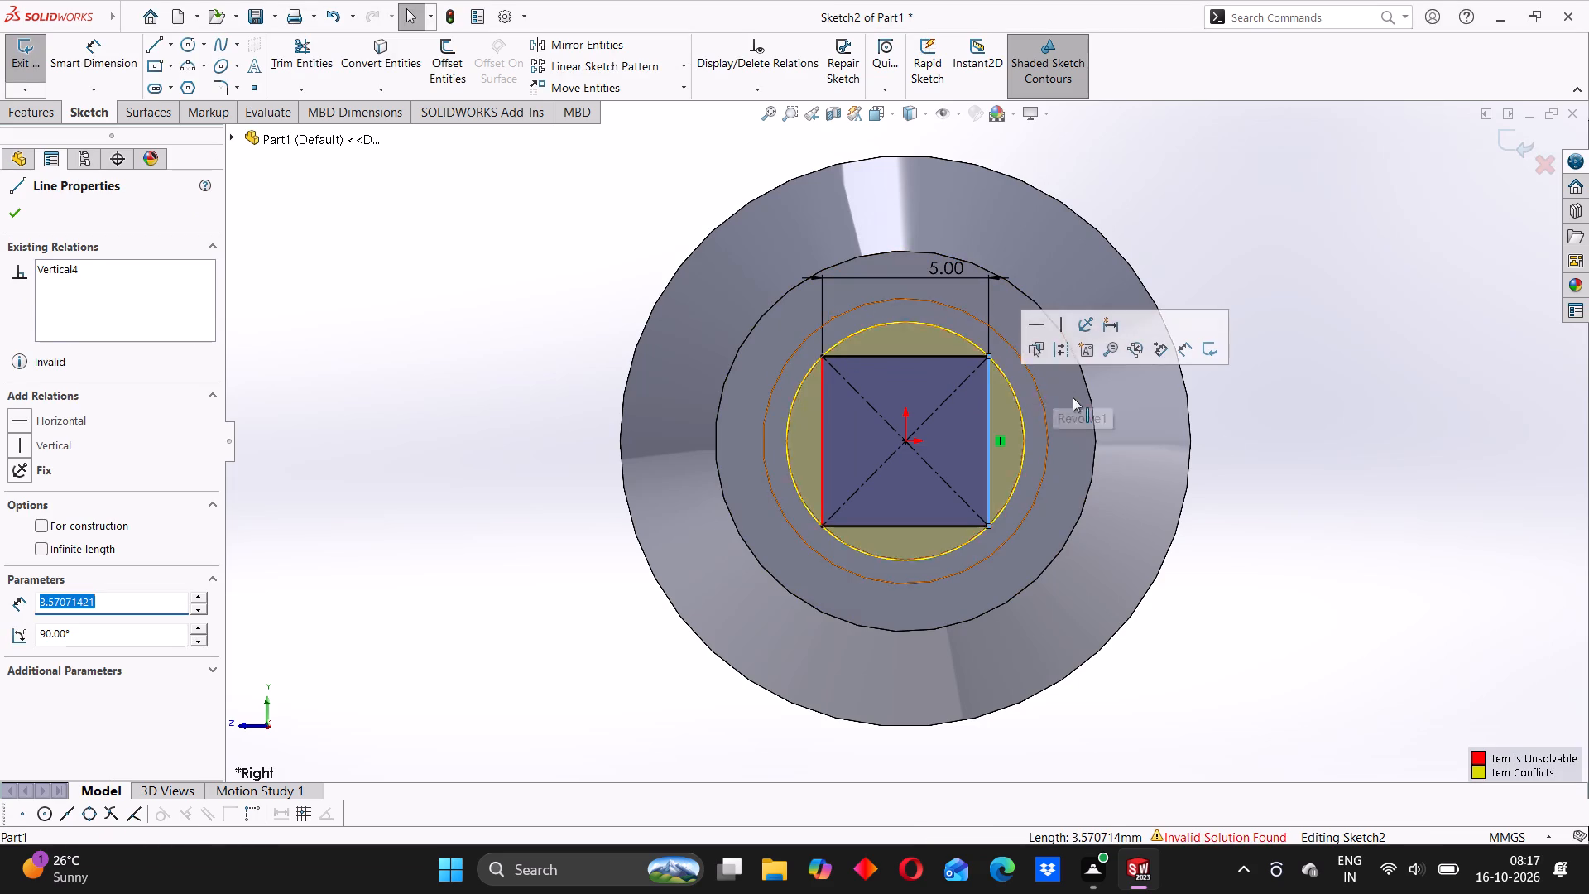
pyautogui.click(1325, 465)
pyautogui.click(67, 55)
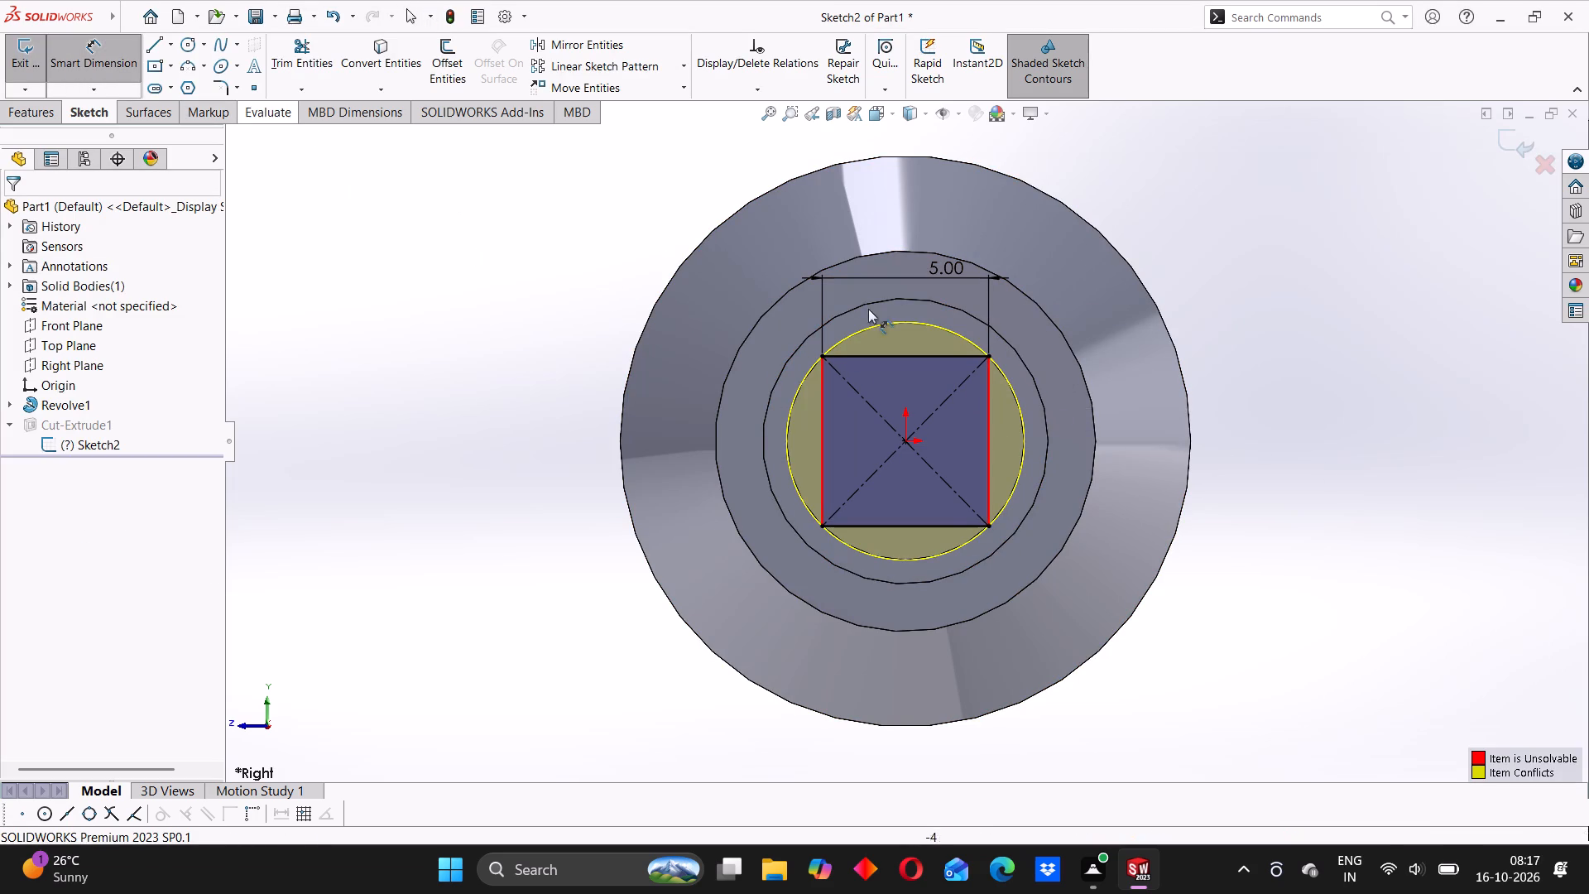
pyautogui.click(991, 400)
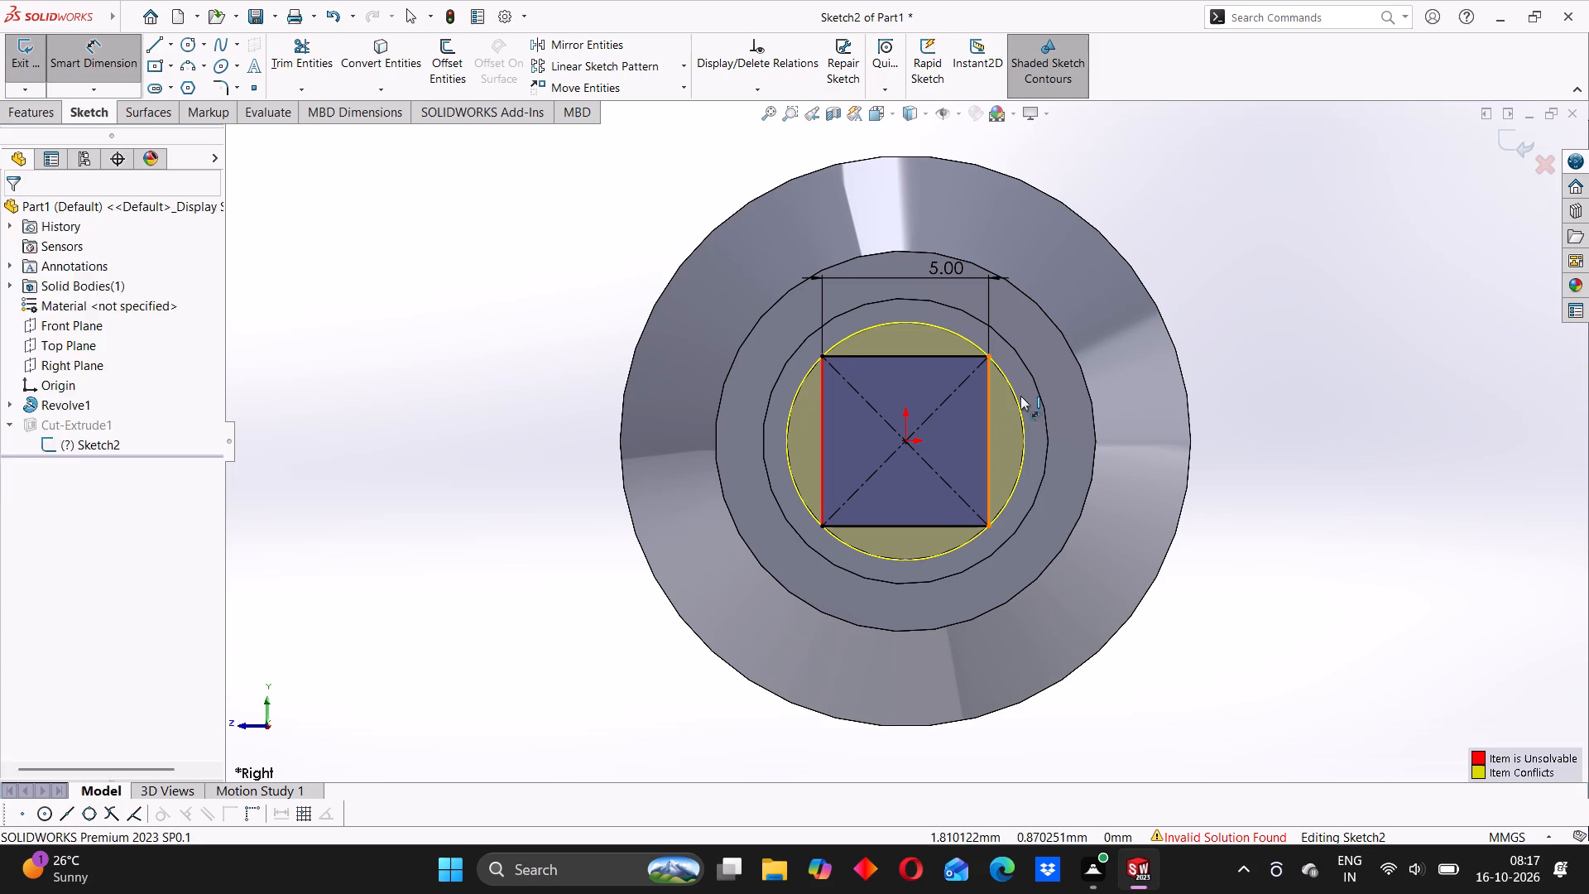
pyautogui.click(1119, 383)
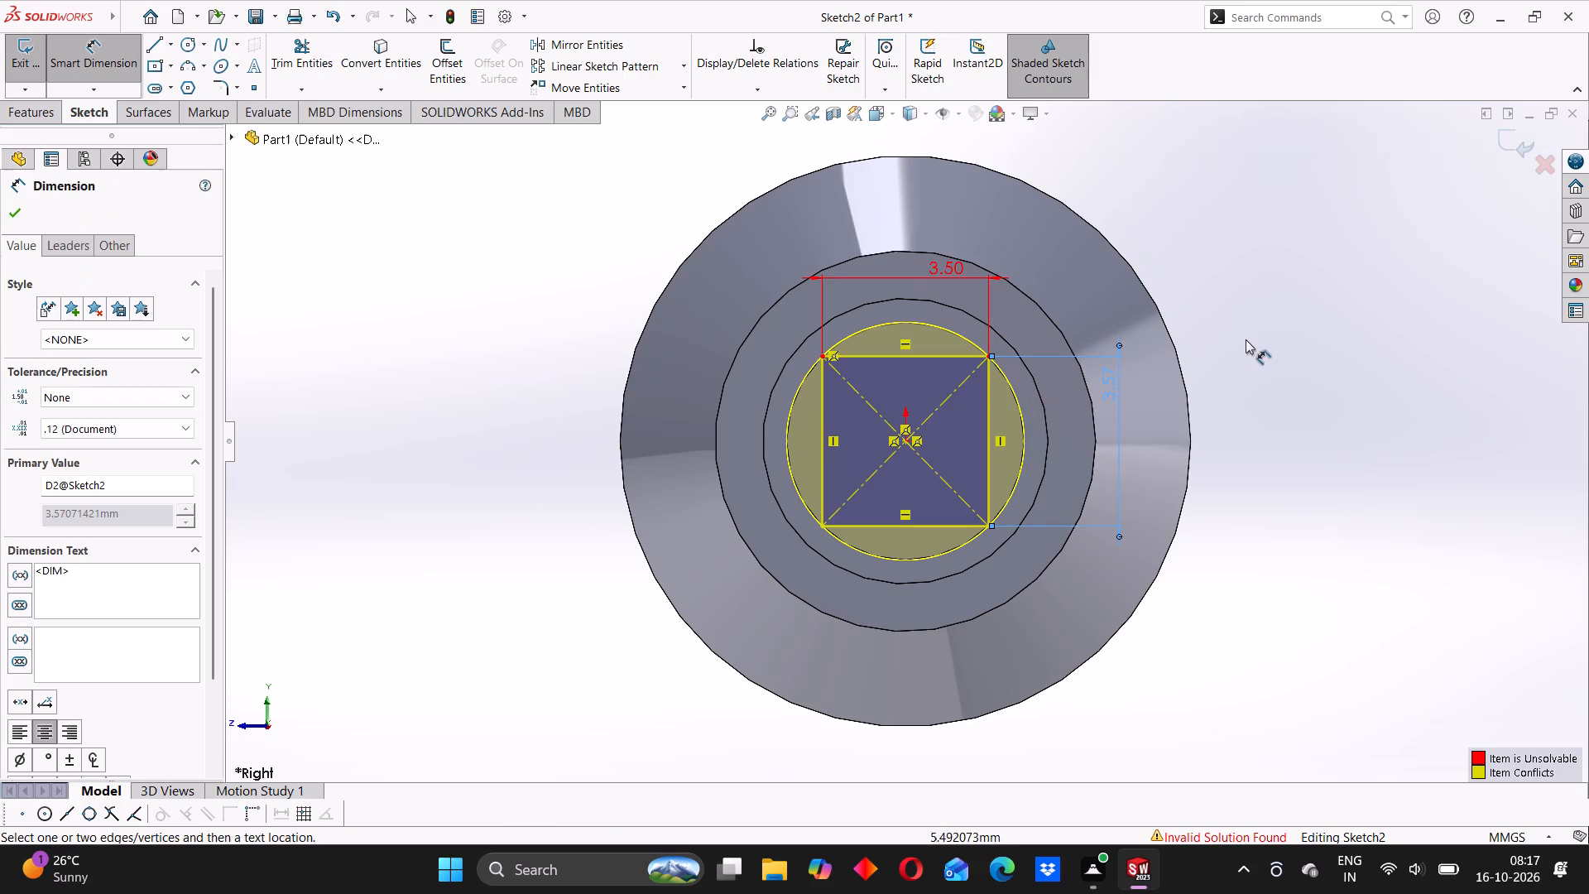
# Delete the rectangle's height dimension and its 3.50 width dimension from the sketch.
pyautogui.rightClick(1114, 379)
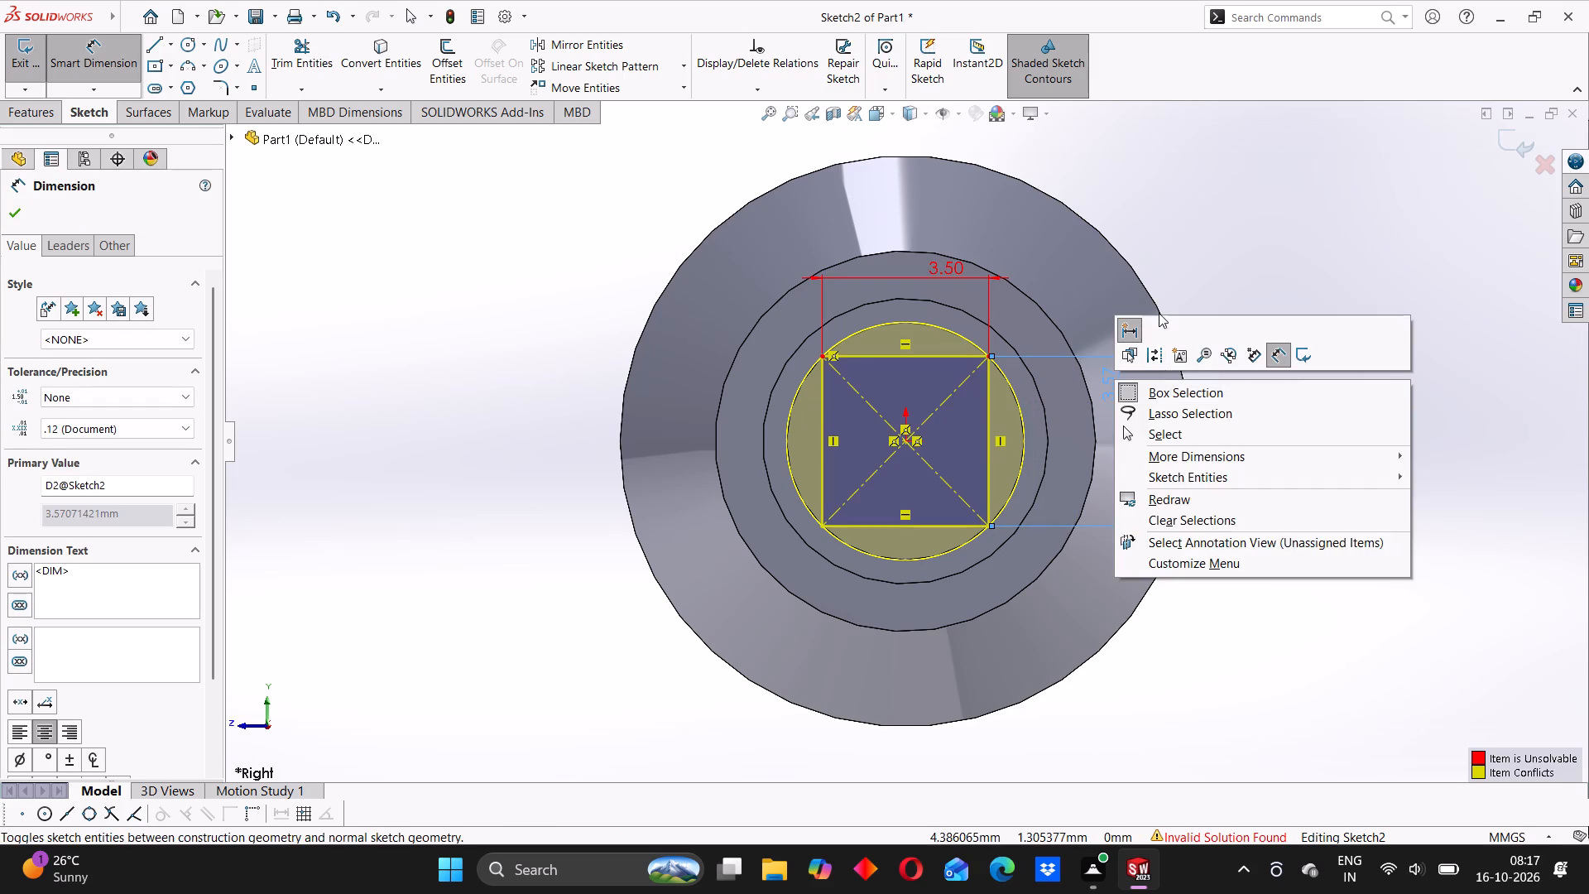
pyautogui.click(1217, 247)
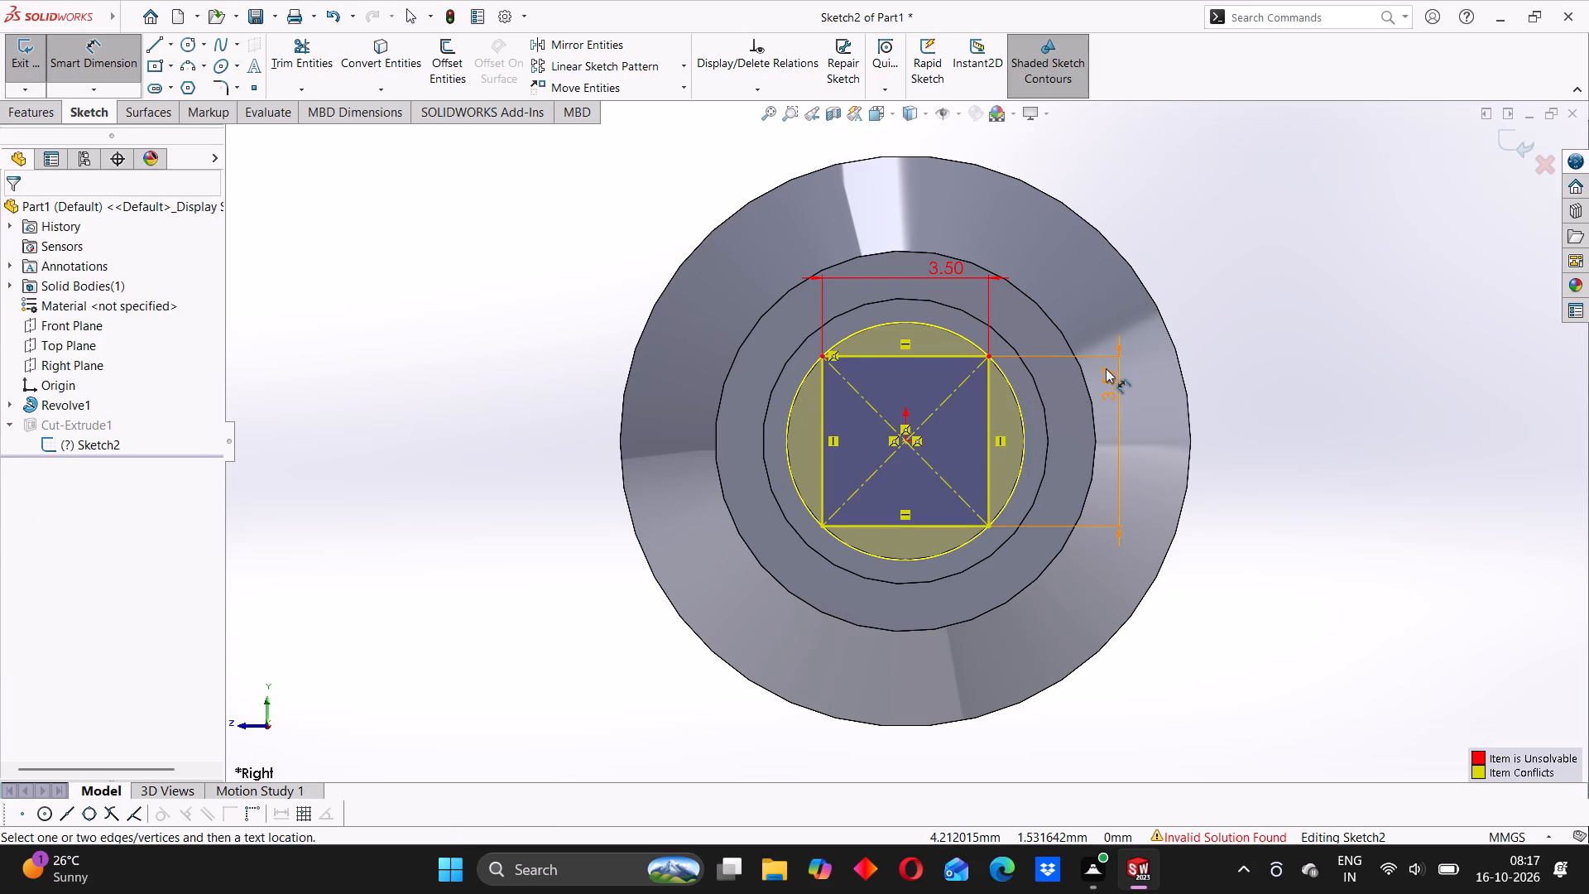
pyautogui.click(1106, 368)
pyautogui.press('Delete')
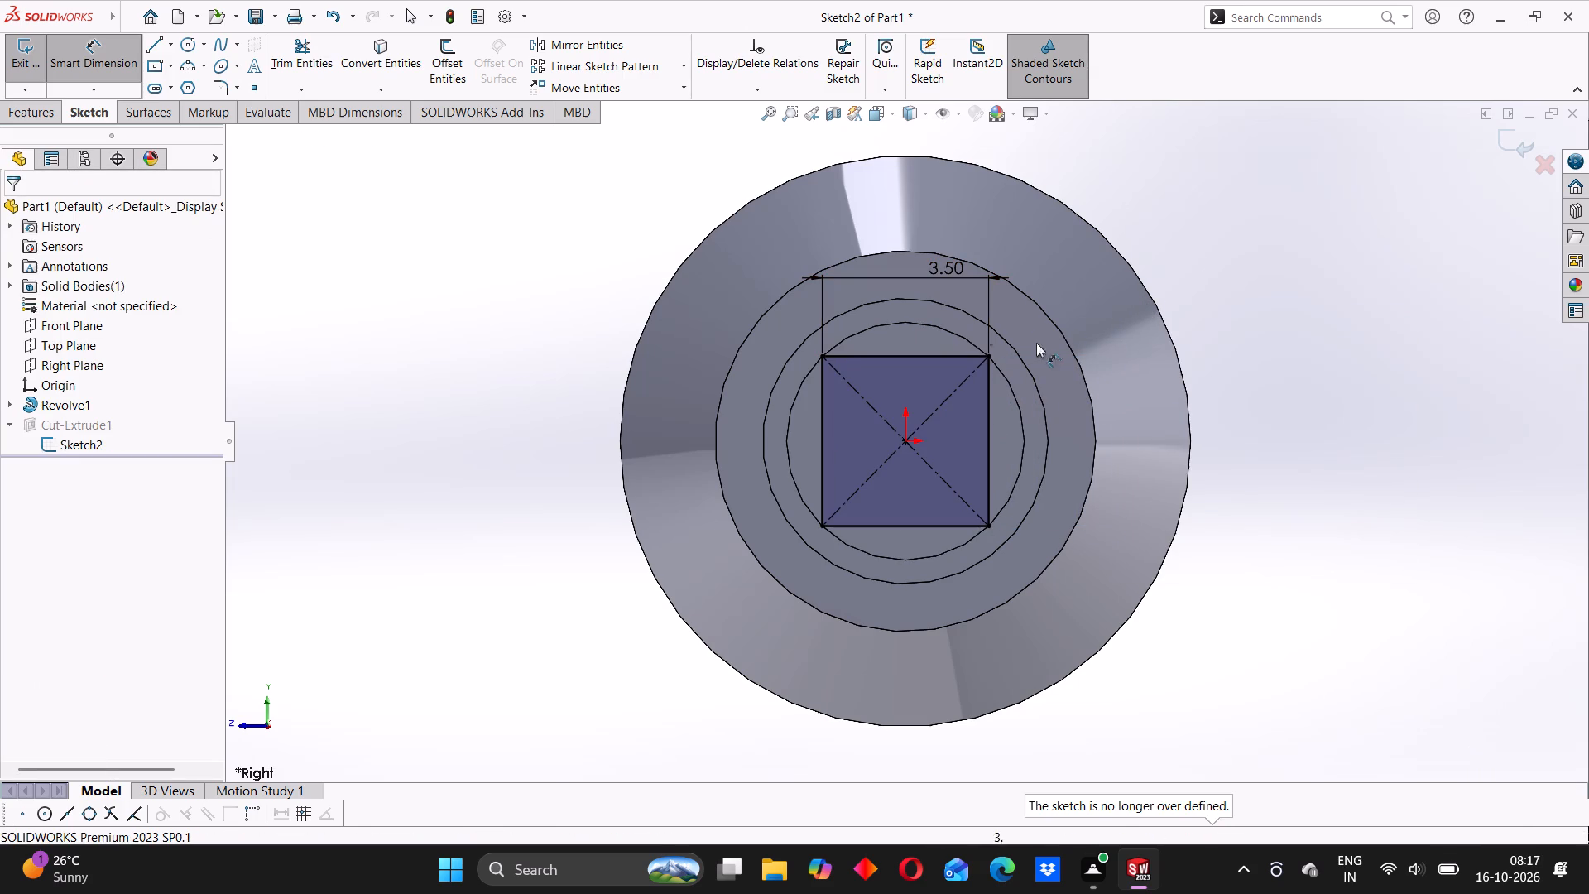
pyautogui.click(950, 276)
pyautogui.press('Delete')
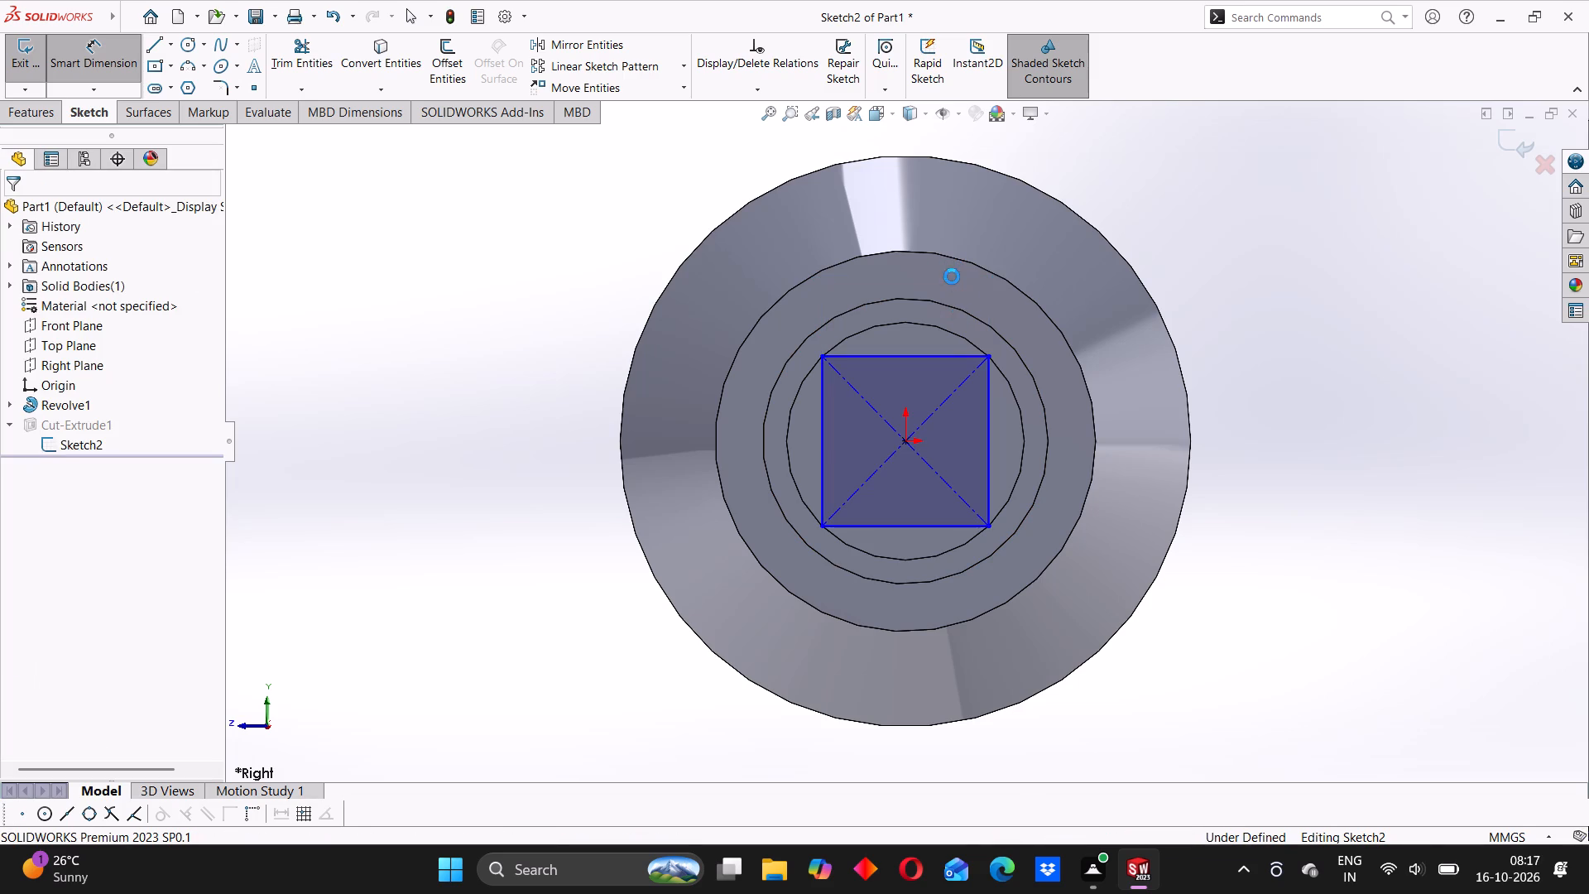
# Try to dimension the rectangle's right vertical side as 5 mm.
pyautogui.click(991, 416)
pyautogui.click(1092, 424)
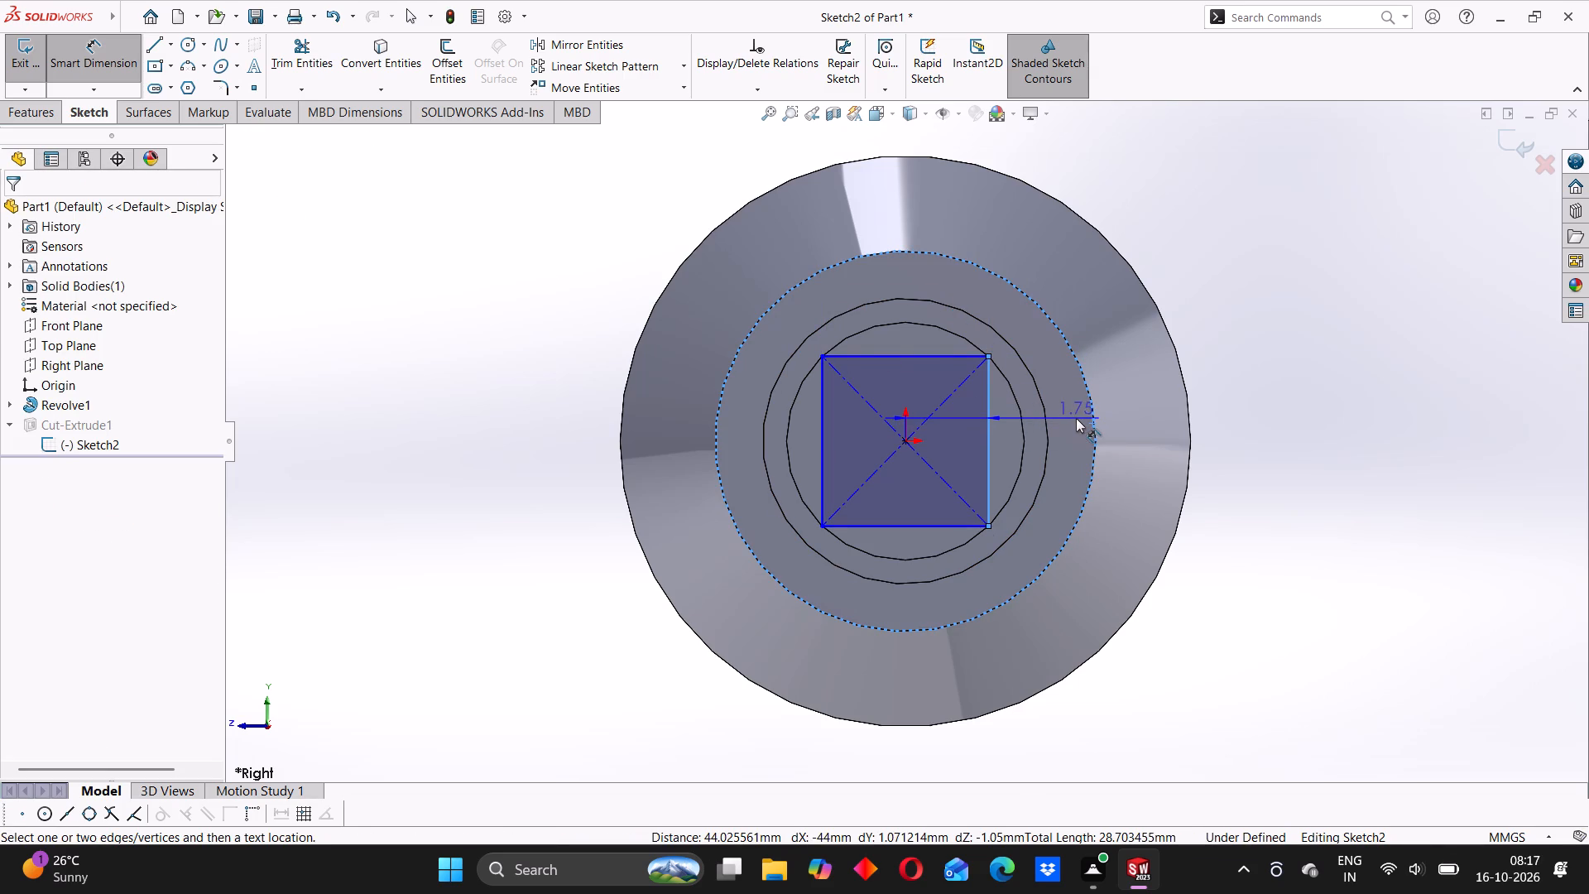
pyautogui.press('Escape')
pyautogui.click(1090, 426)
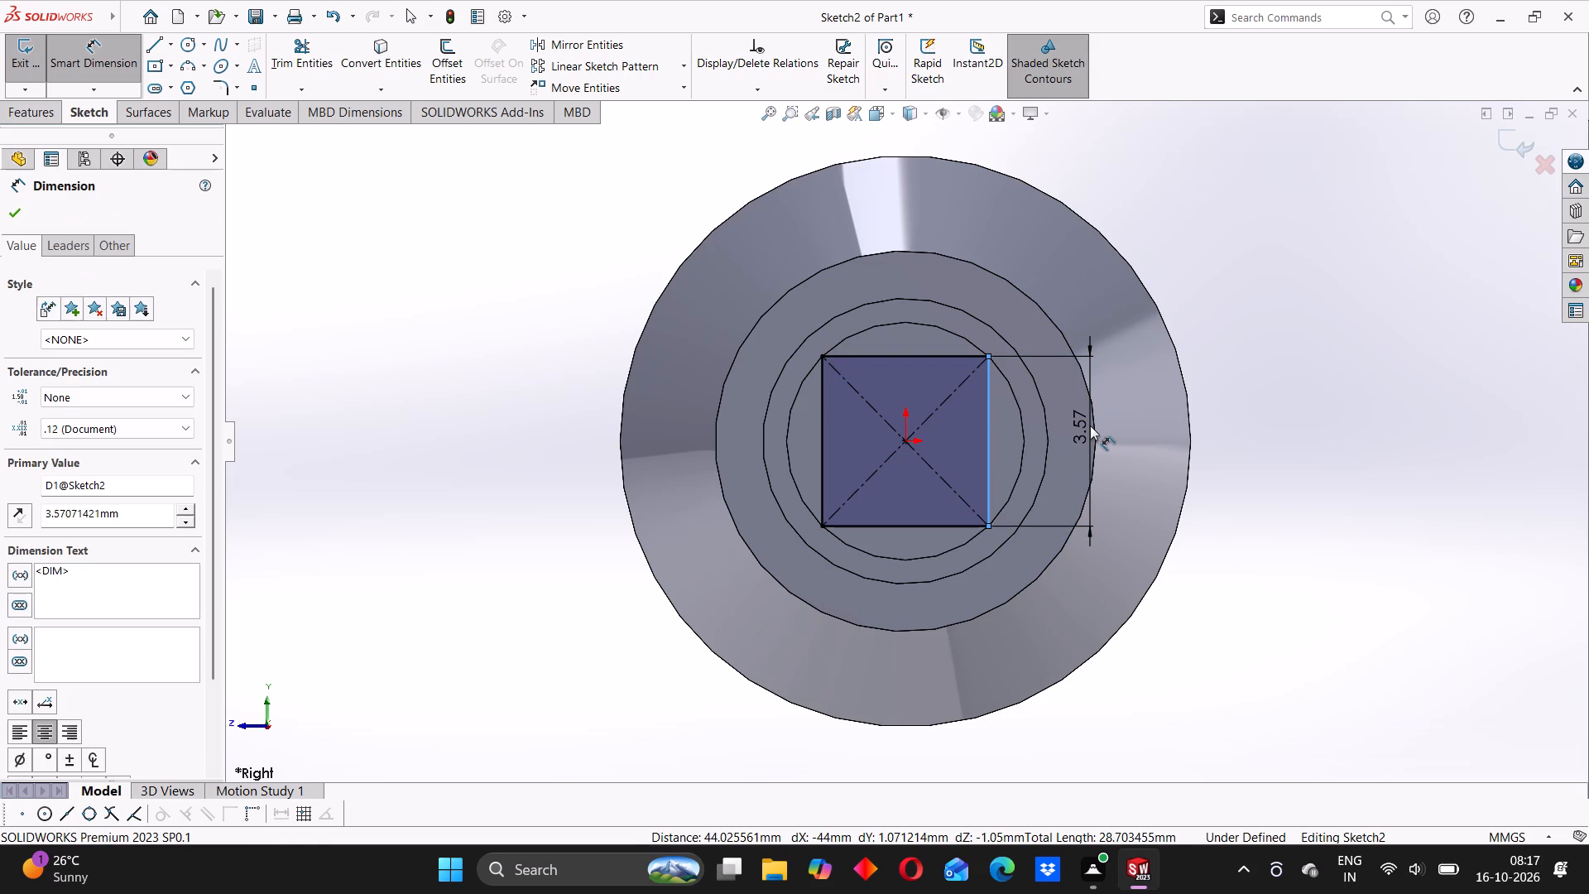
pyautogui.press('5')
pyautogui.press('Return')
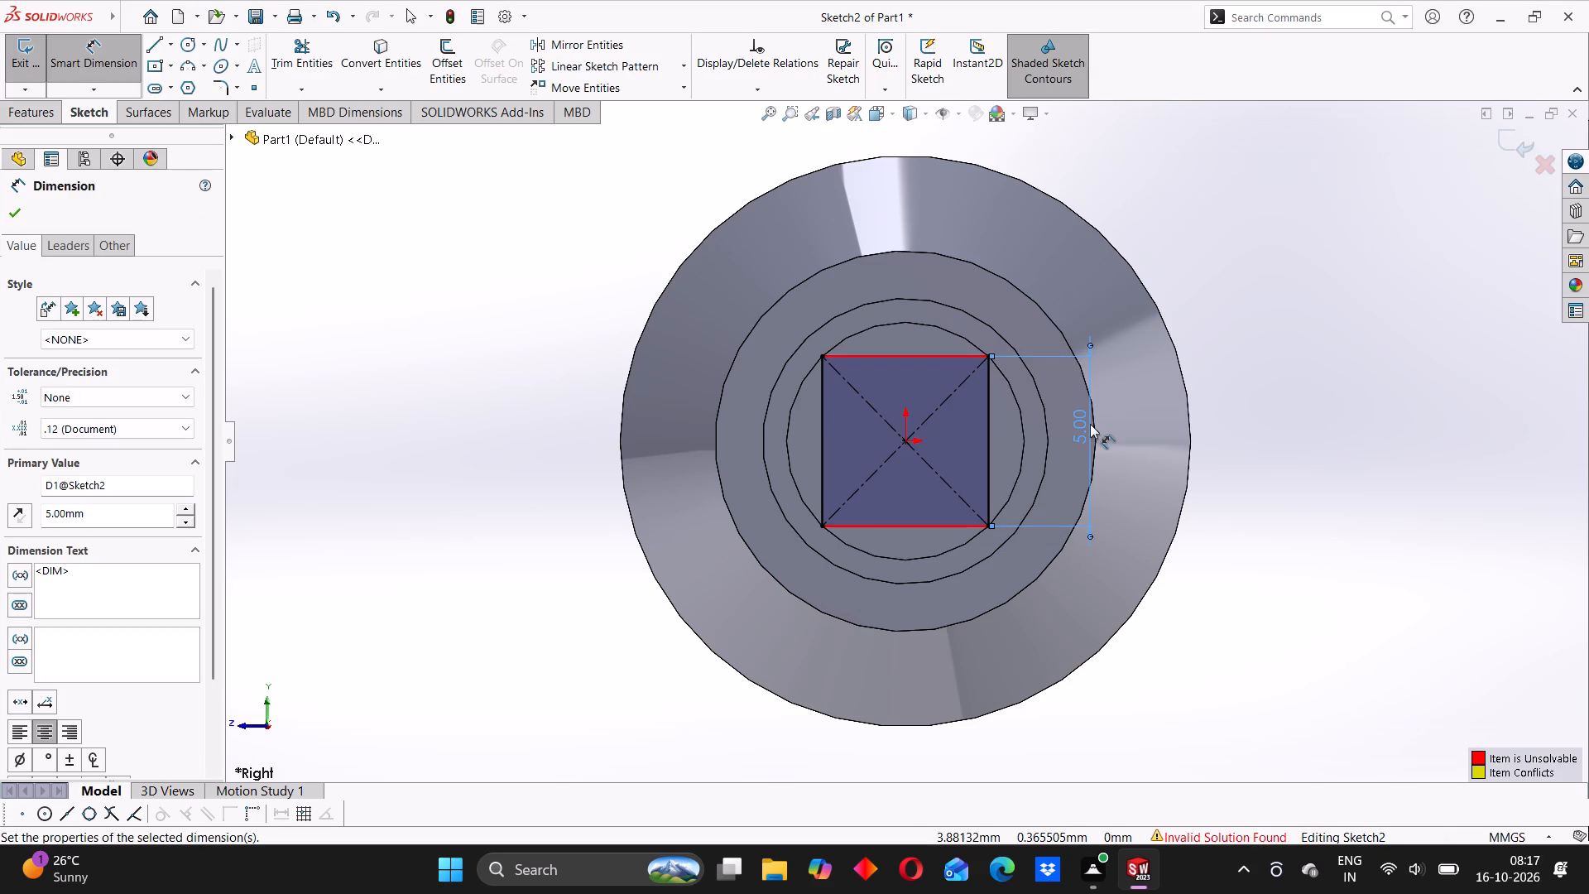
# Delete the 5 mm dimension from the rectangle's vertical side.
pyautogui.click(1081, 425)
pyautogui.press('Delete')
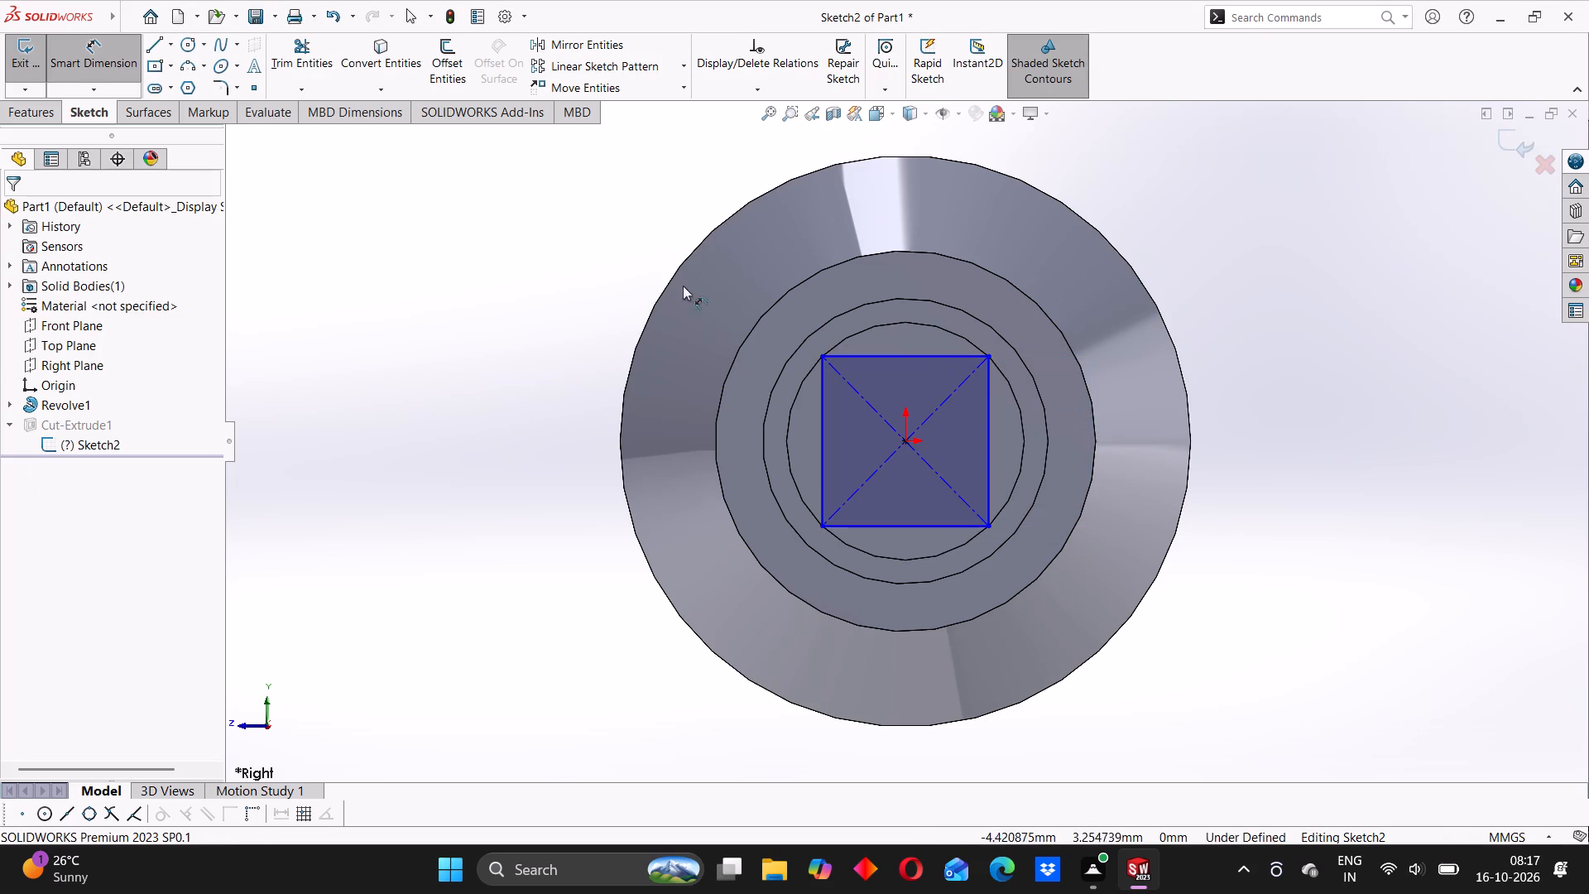
# Delete the entire existing centre rectangle from the square-end sketch.
pyautogui.click(77, 70)
pyautogui.moveTo(564, 237); pyautogui.dragTo(949, 286)
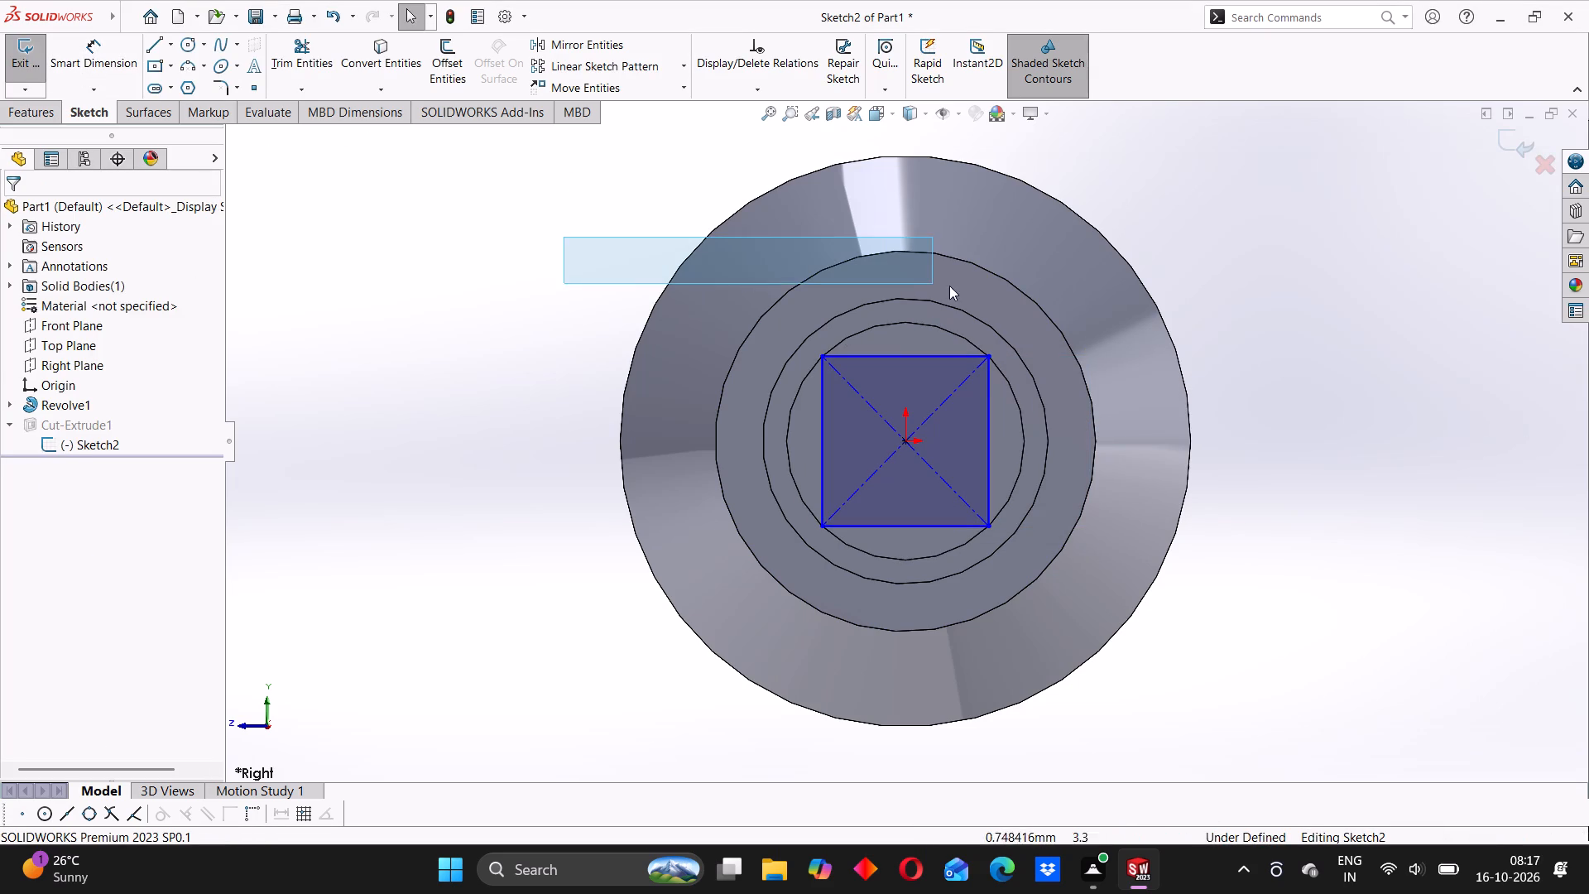
pyautogui.moveTo(949, 286); pyautogui.dragTo(1087, 613)
pyautogui.press('Delete')
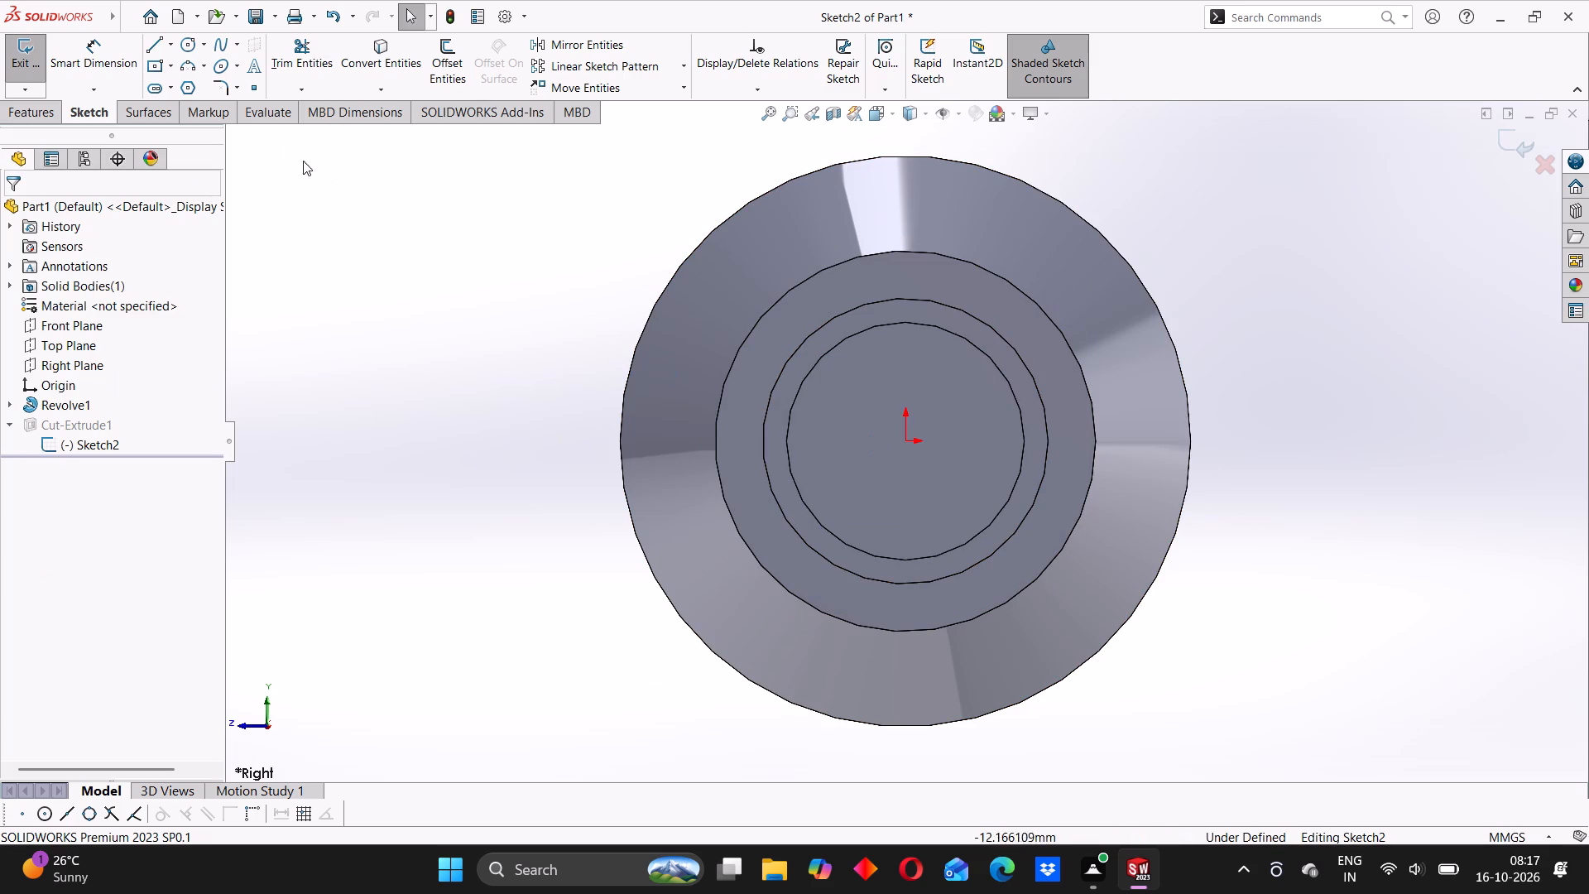
# Sketch a centre rectangle from the origin on the stem's end face, about 4.25 mm wide and 3.90 mm high.
pyautogui.click(151, 67)
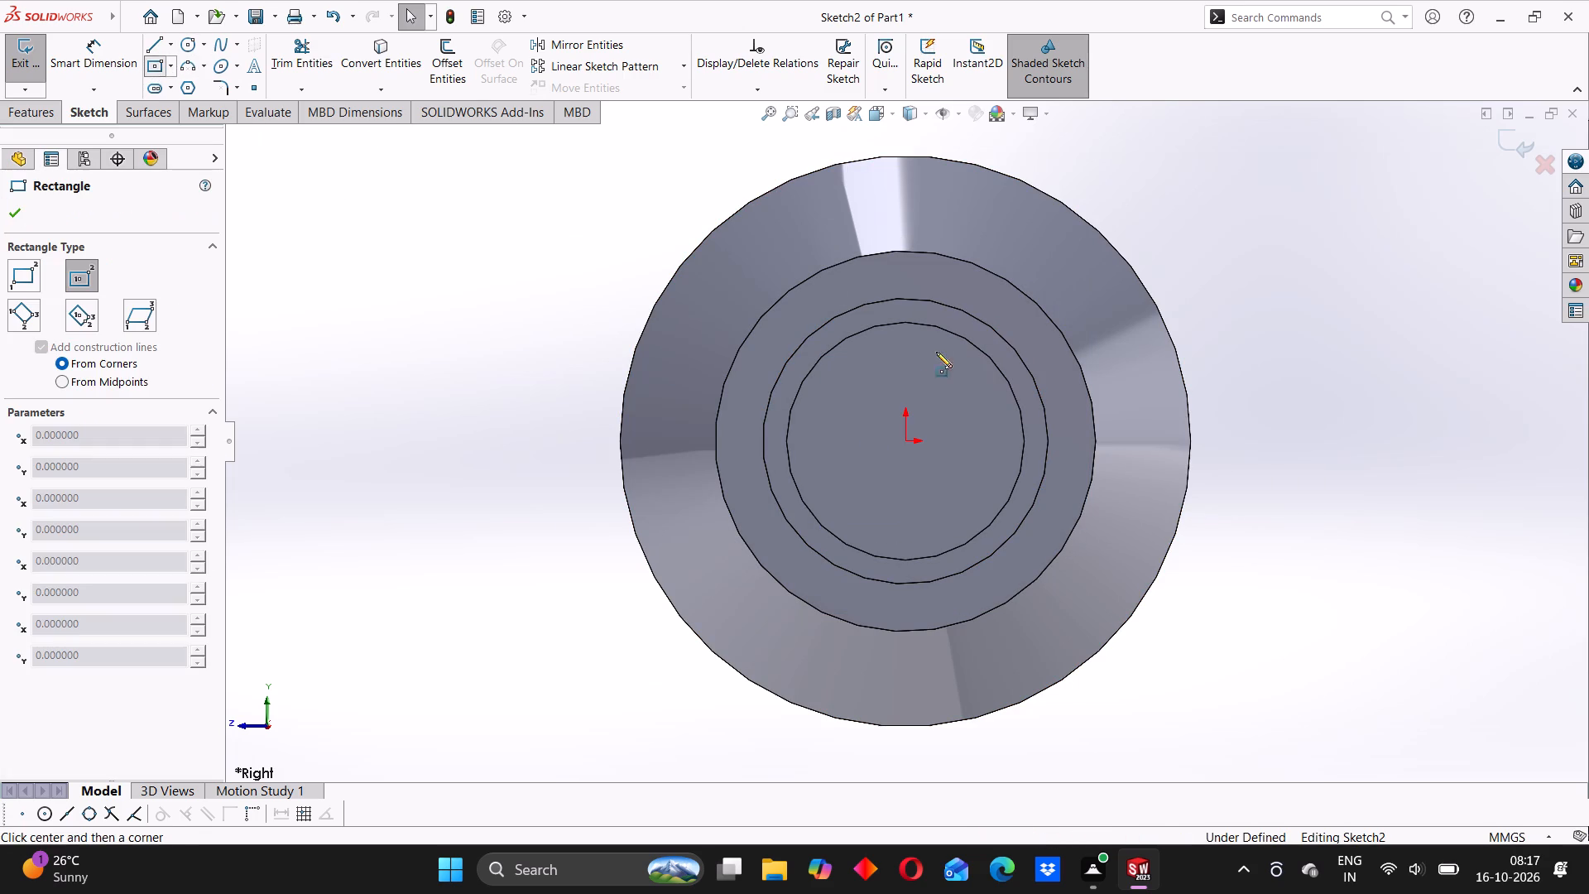
pyautogui.click(905, 444)
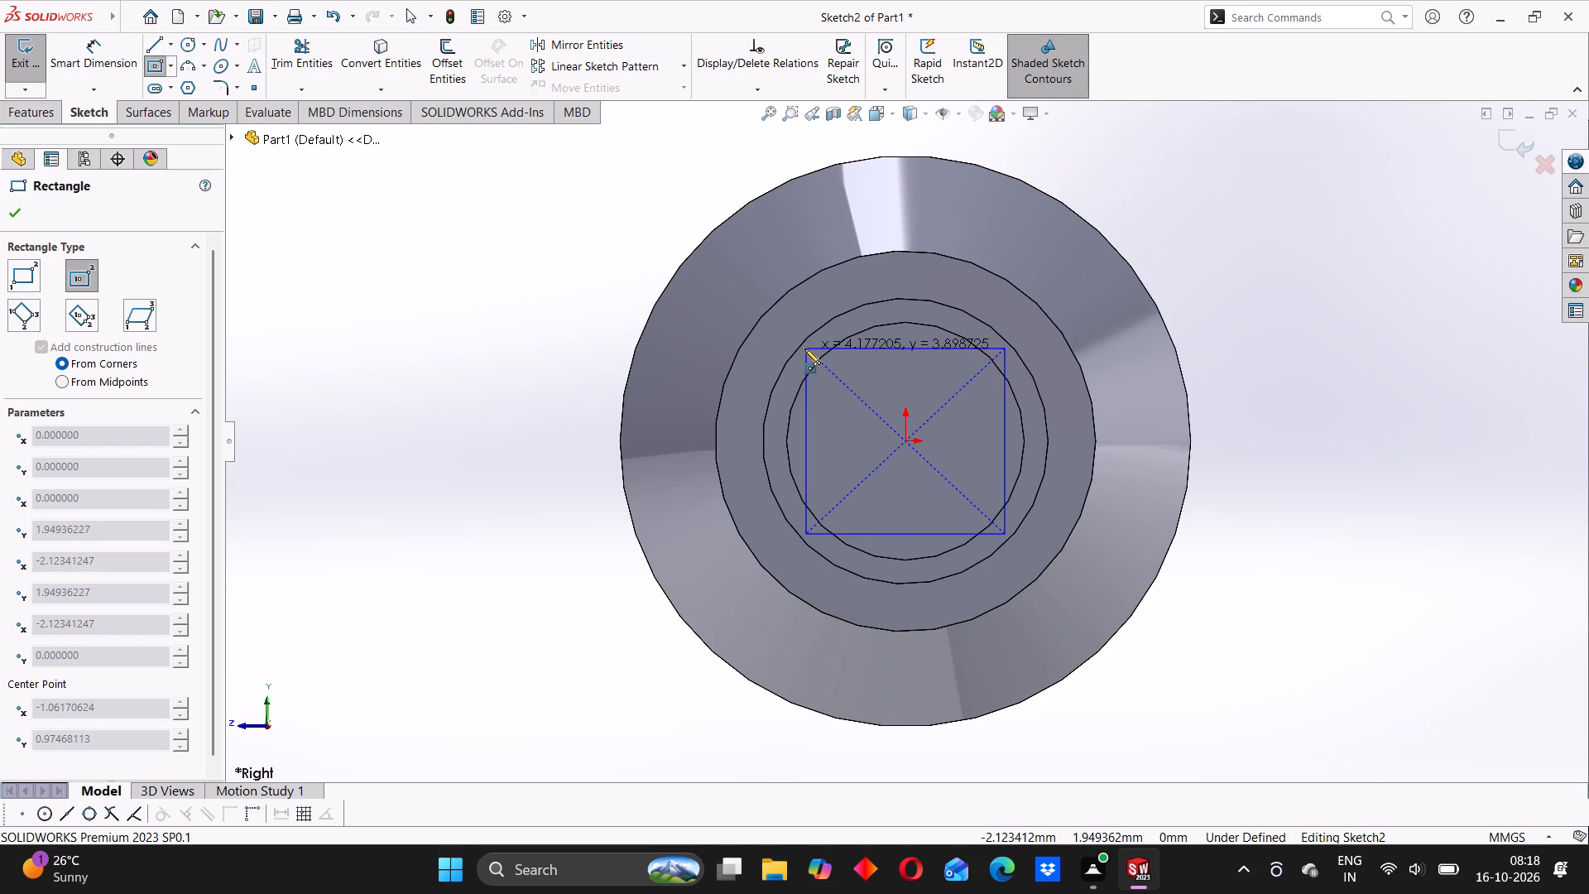
pyautogui.click(804, 348)
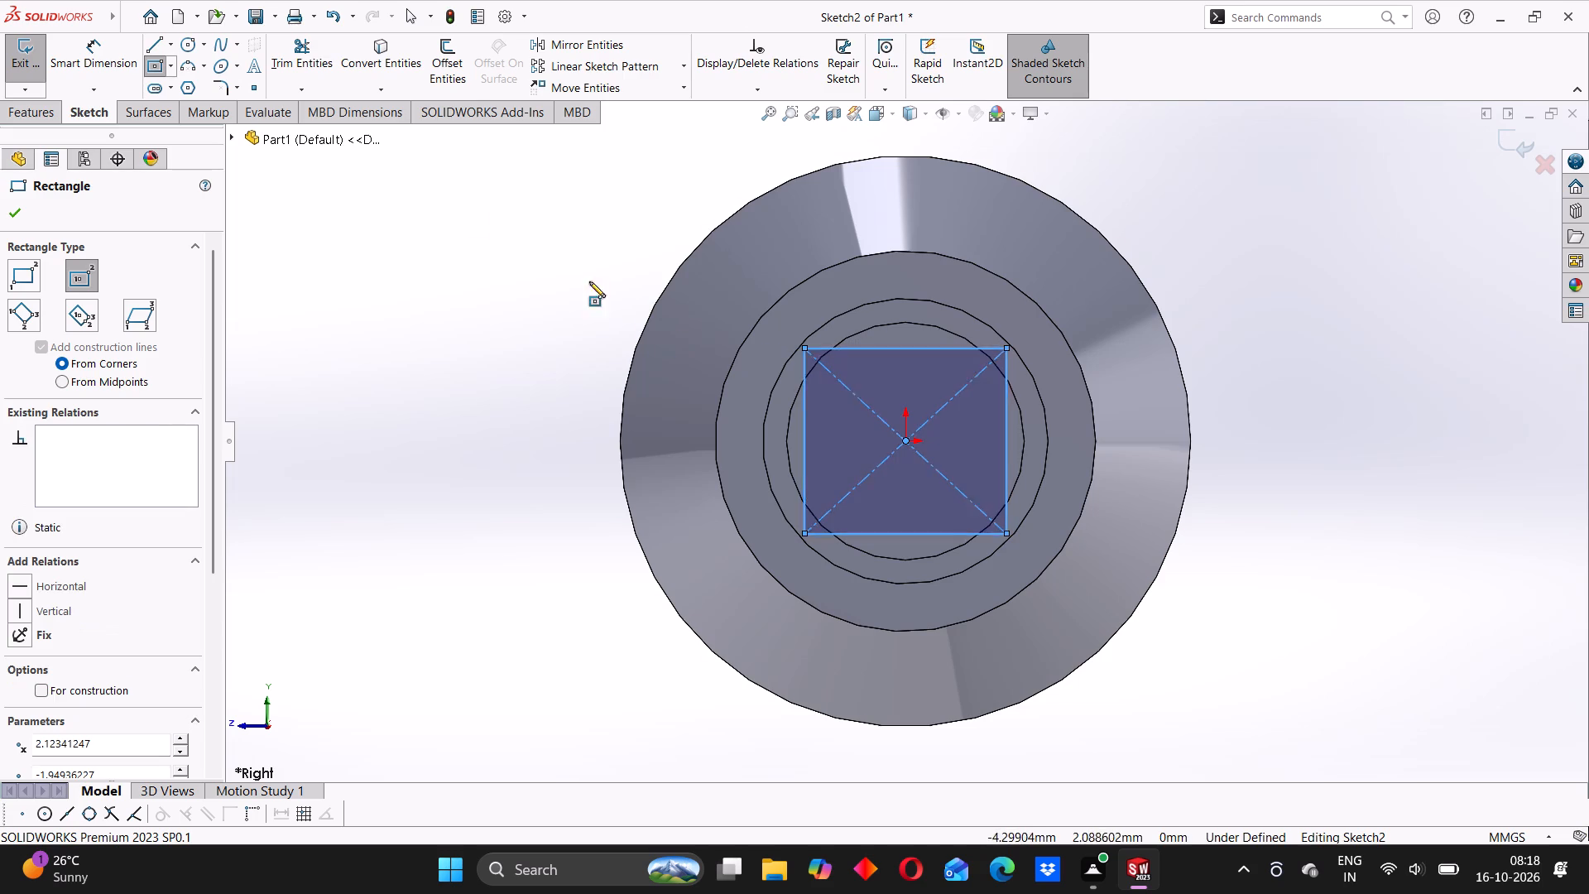
# Dimension the rectangle's upper horizontal side as 5 mm.
pyautogui.click(79, 64)
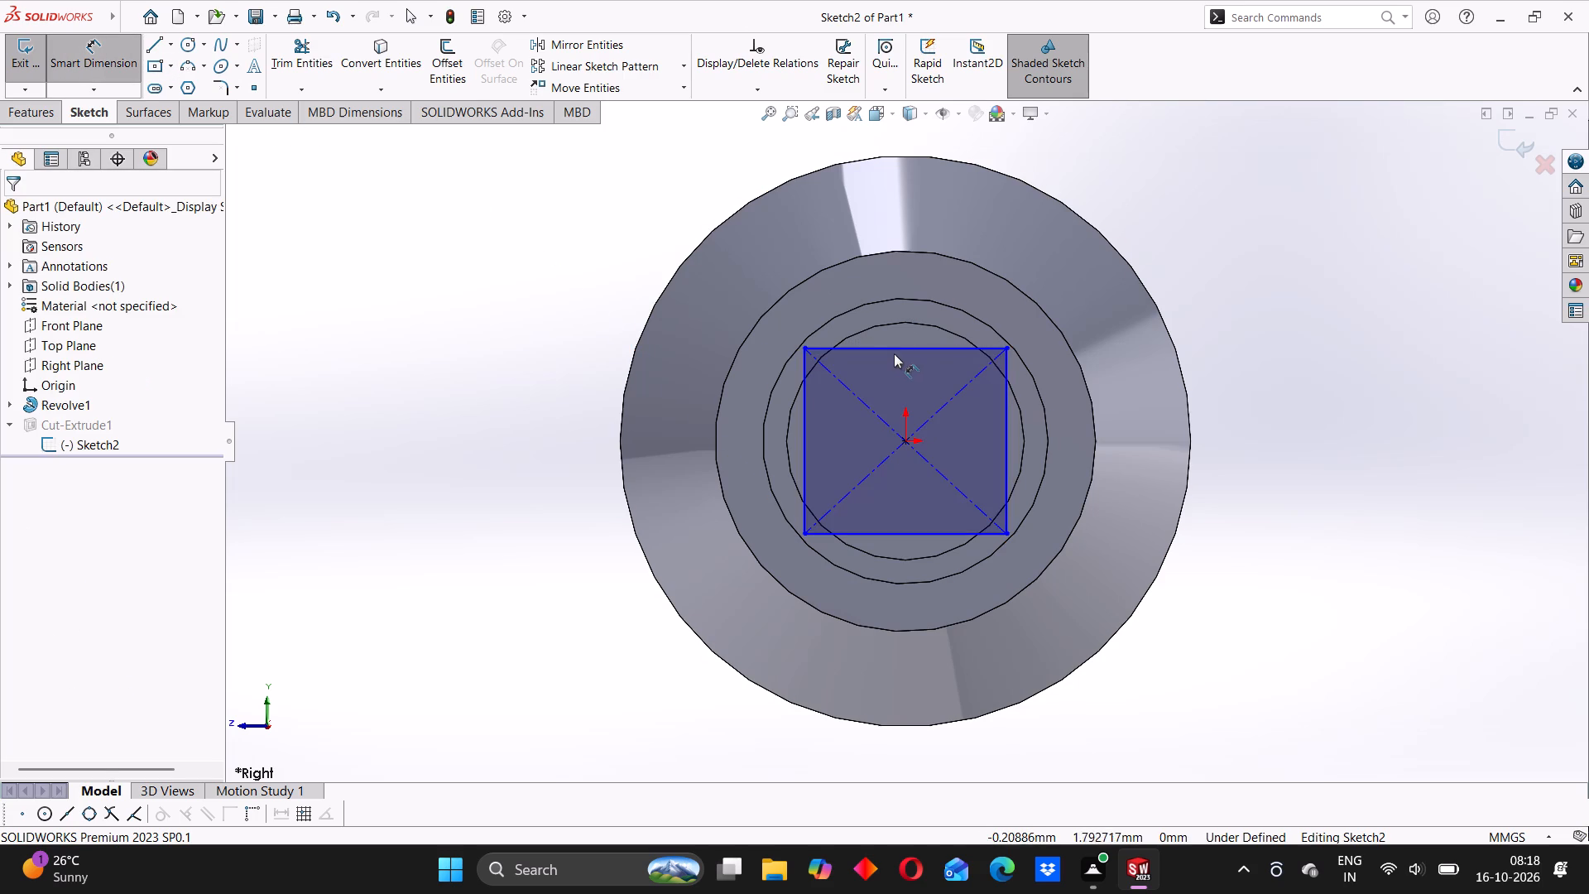
pyautogui.click(894, 352)
pyautogui.click(895, 296)
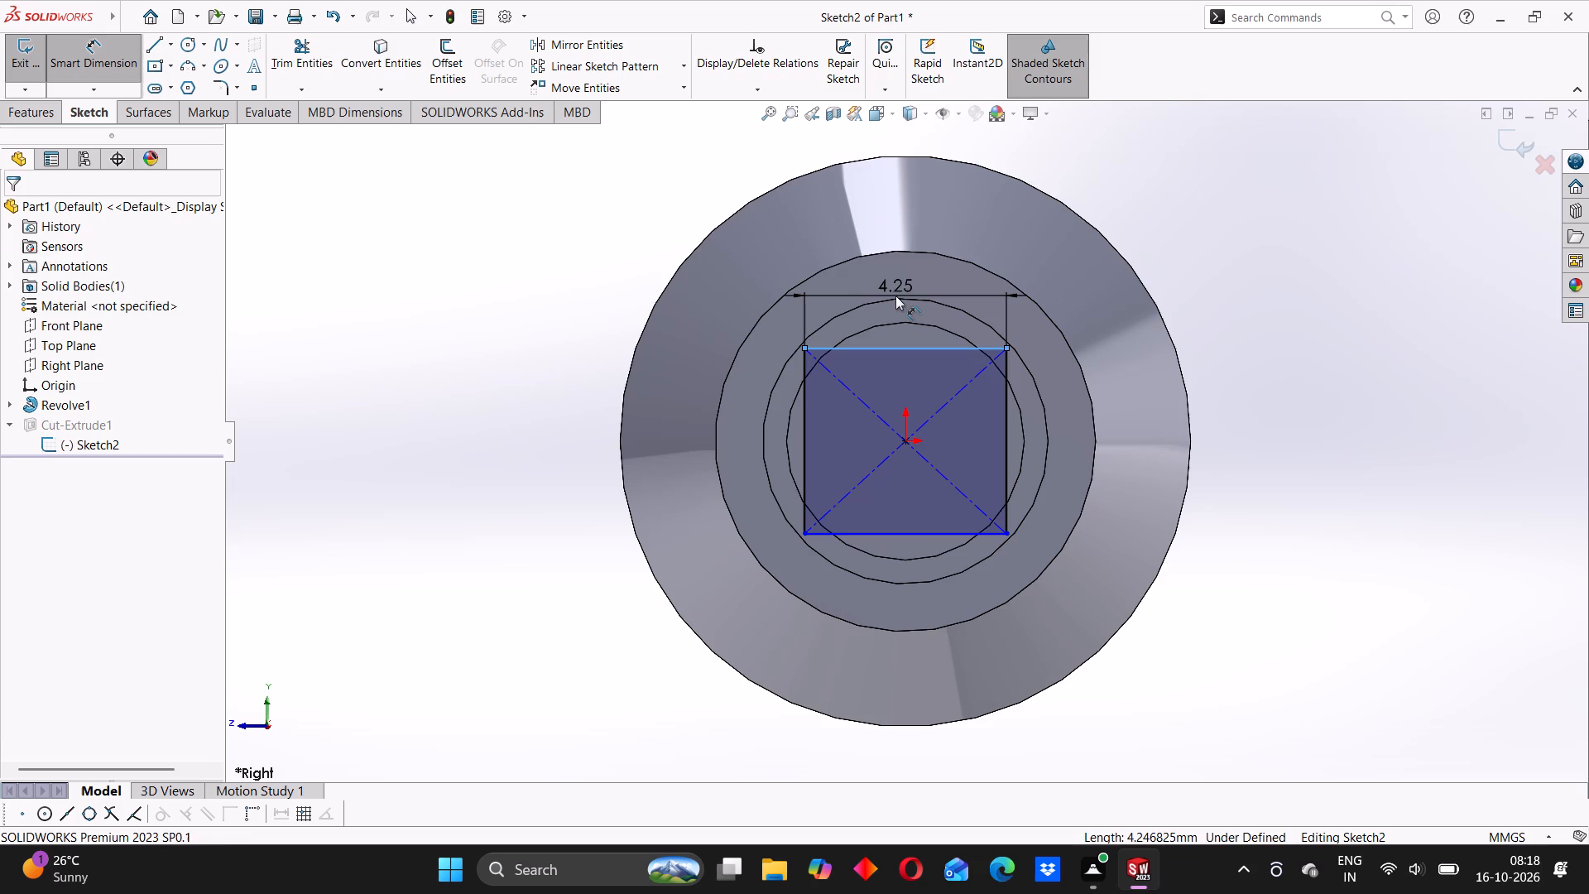
pyautogui.press('5')
pyautogui.press('Return')
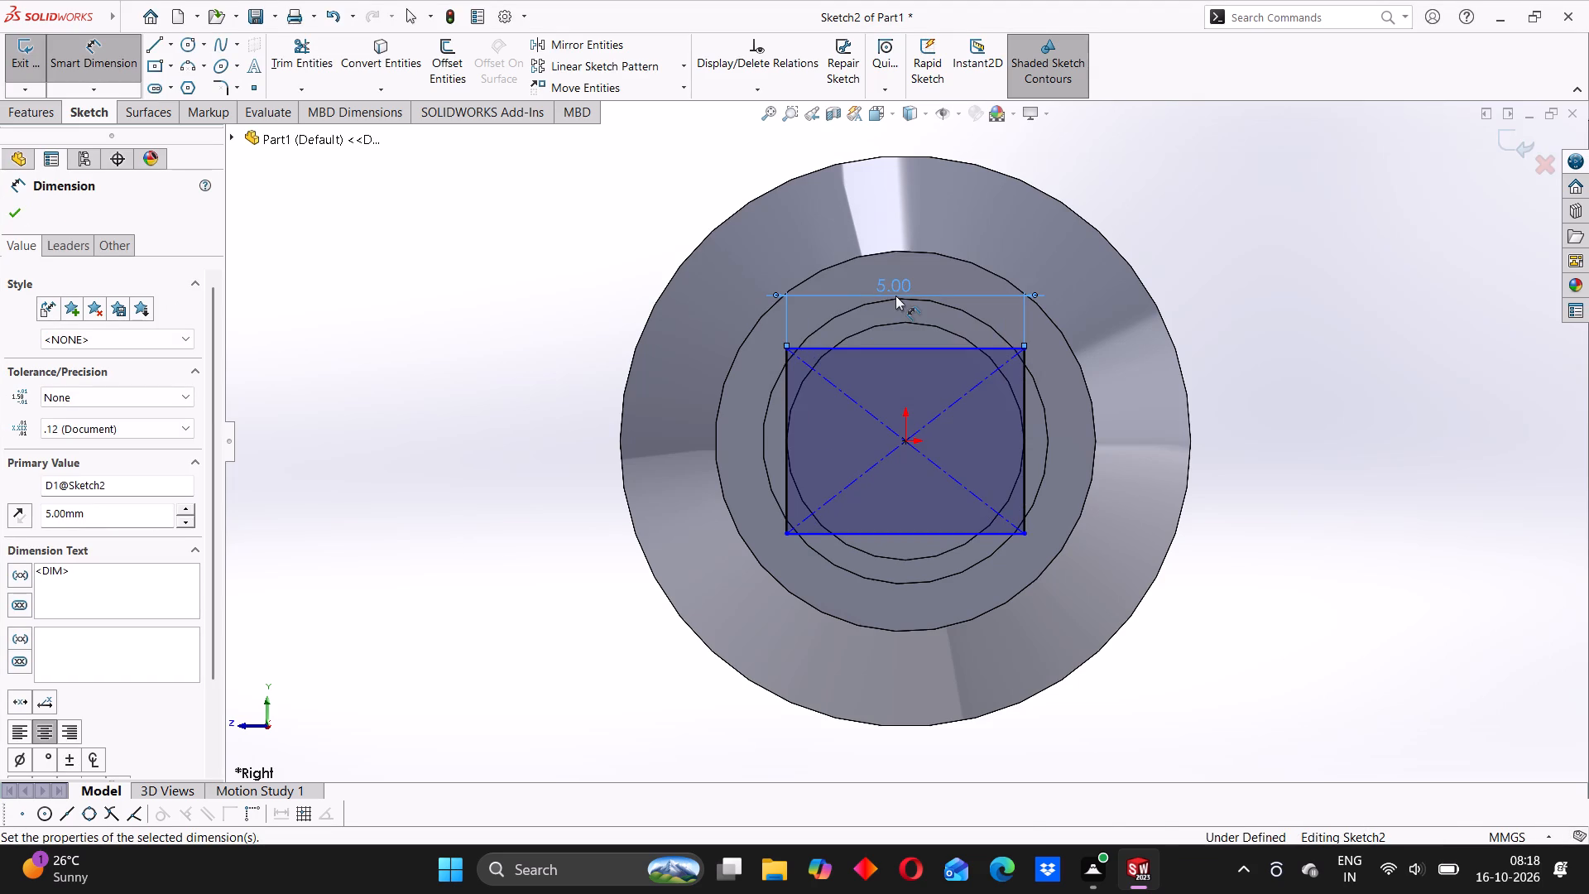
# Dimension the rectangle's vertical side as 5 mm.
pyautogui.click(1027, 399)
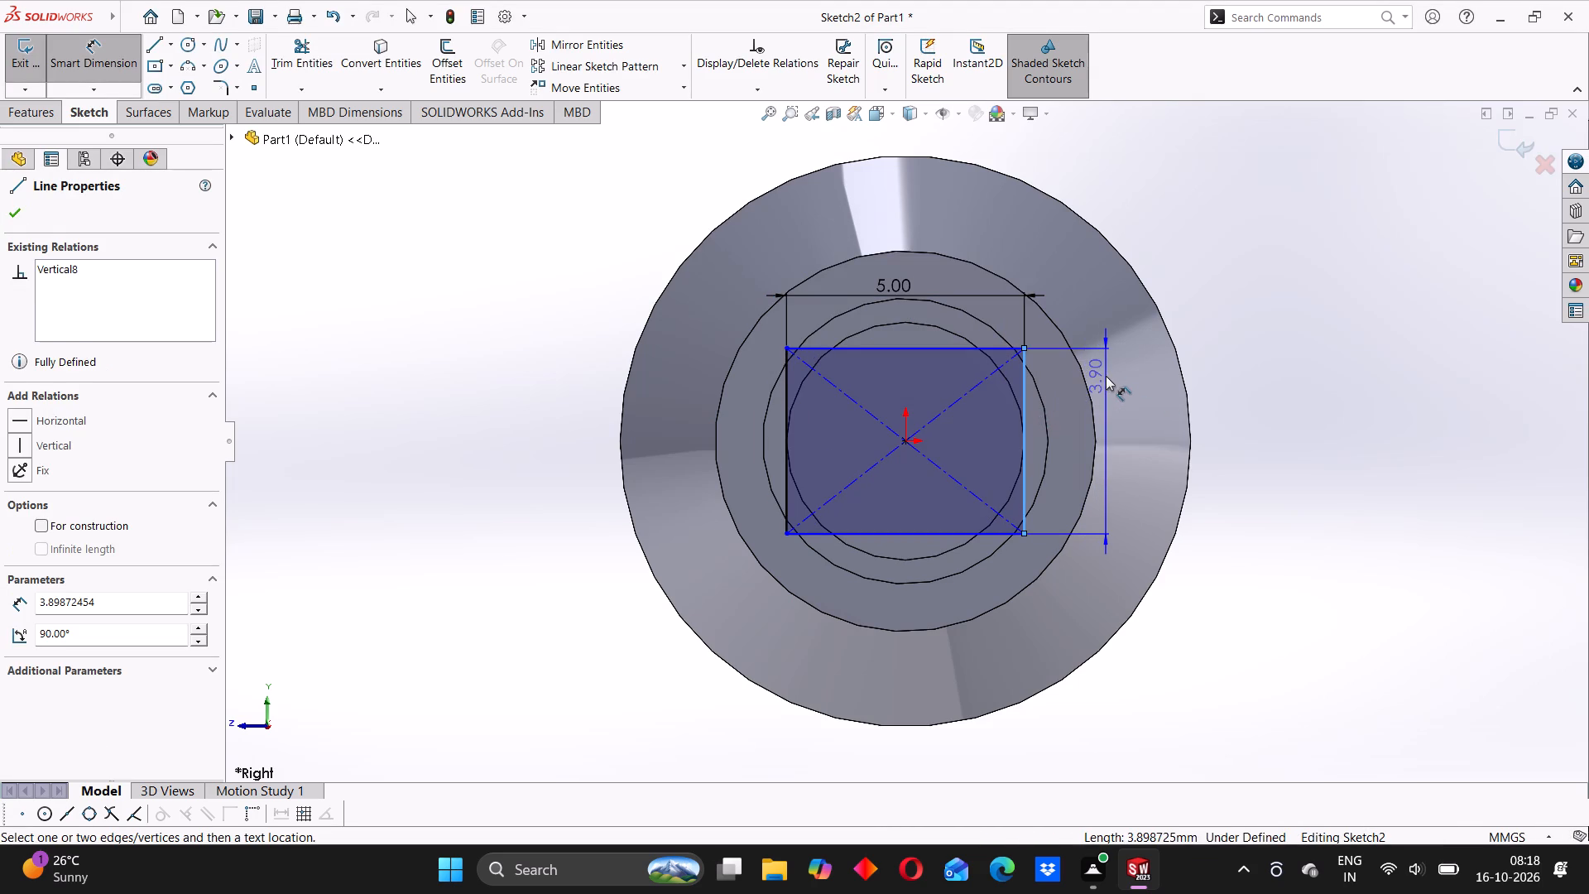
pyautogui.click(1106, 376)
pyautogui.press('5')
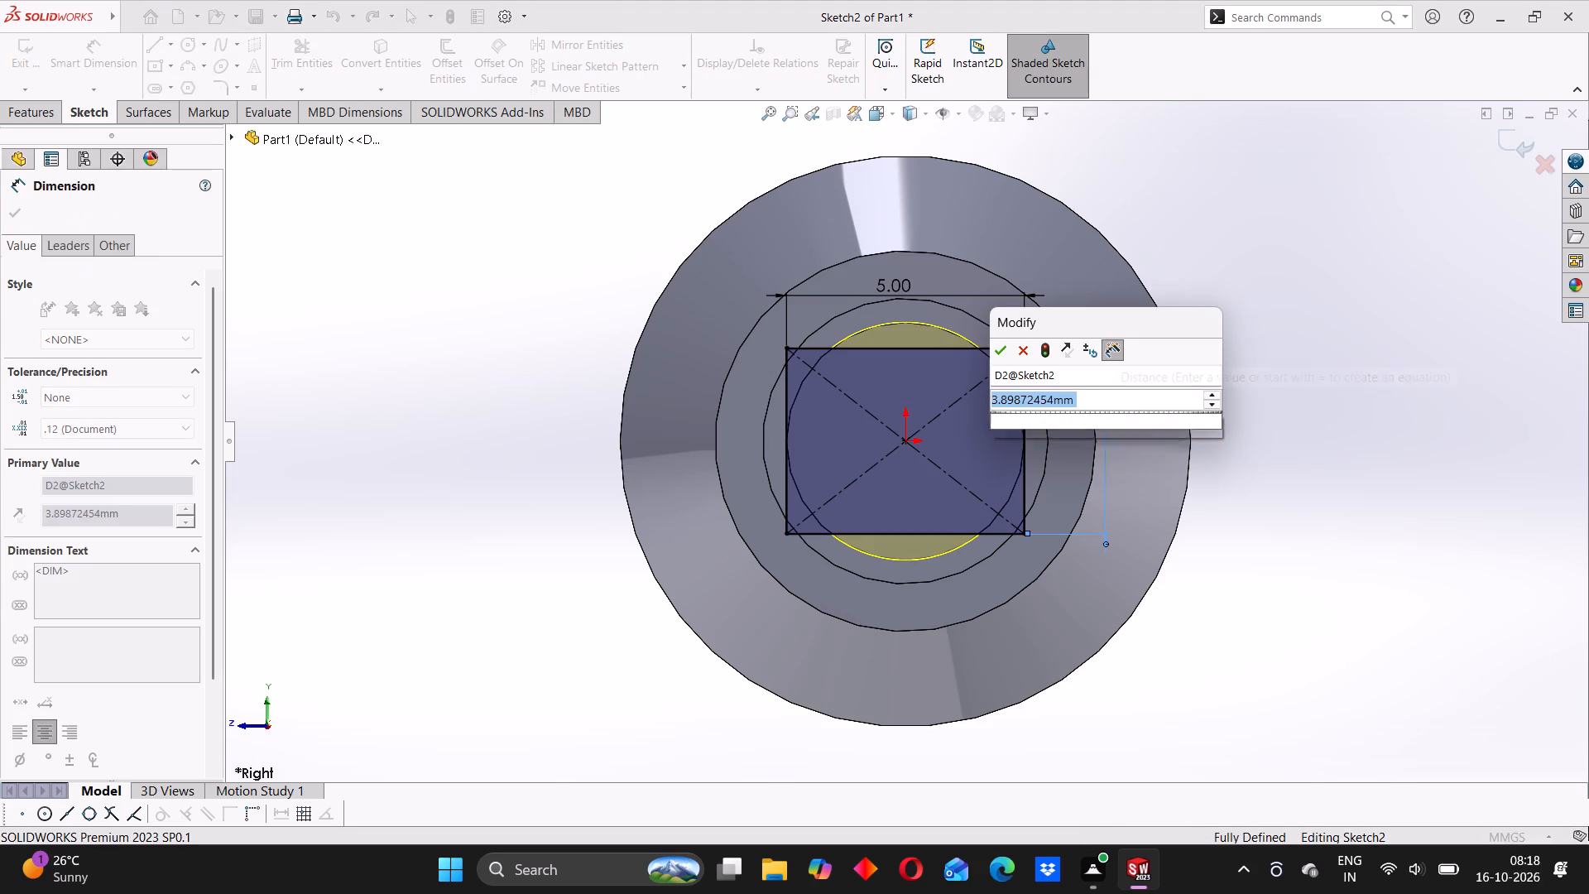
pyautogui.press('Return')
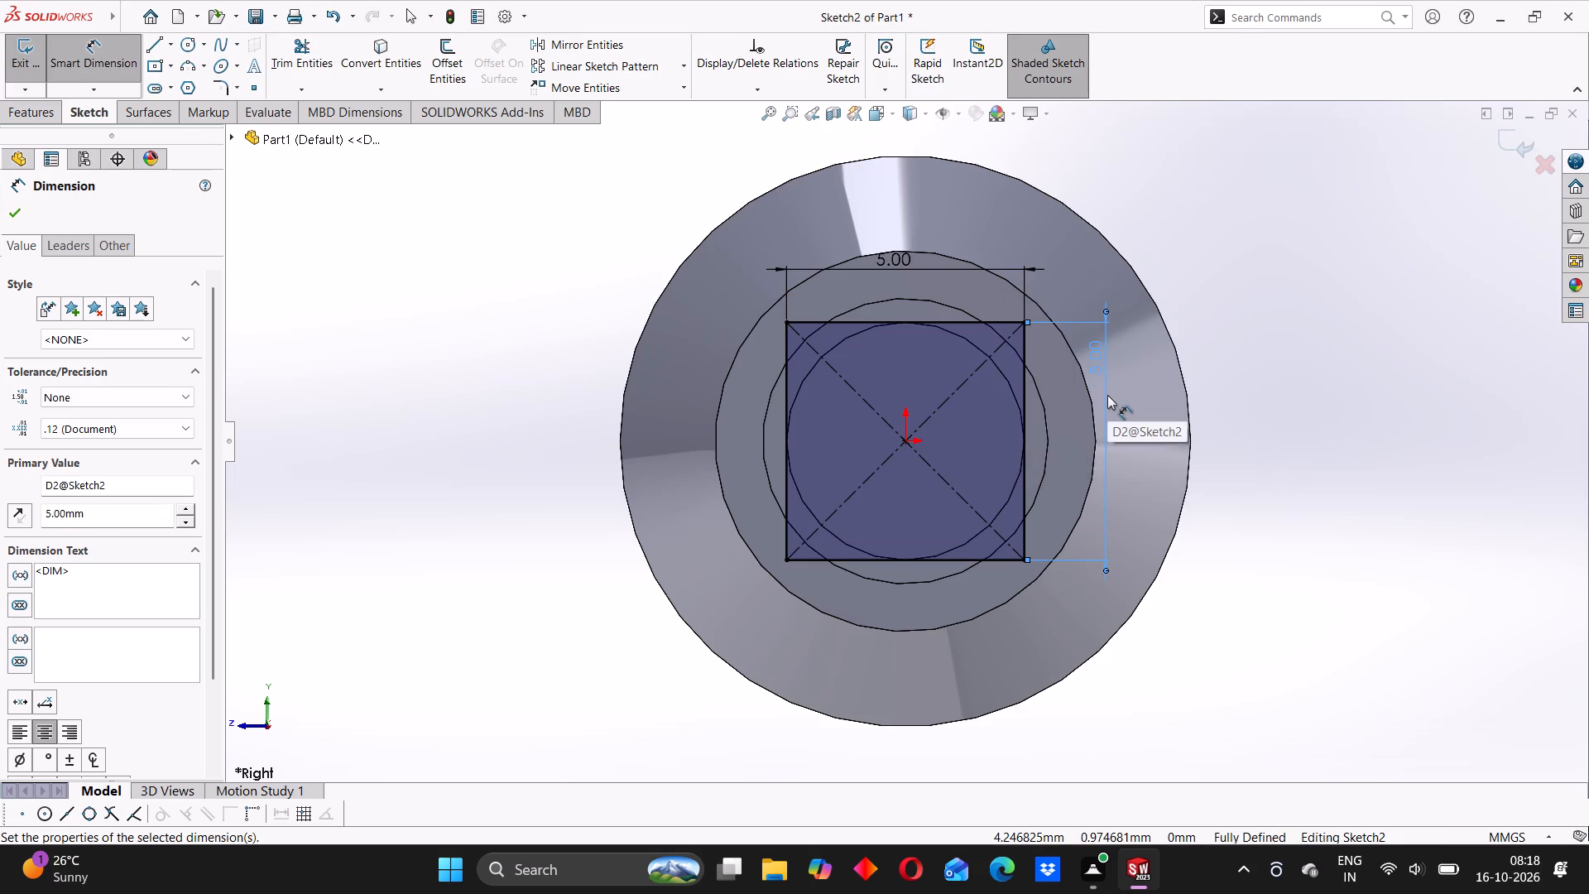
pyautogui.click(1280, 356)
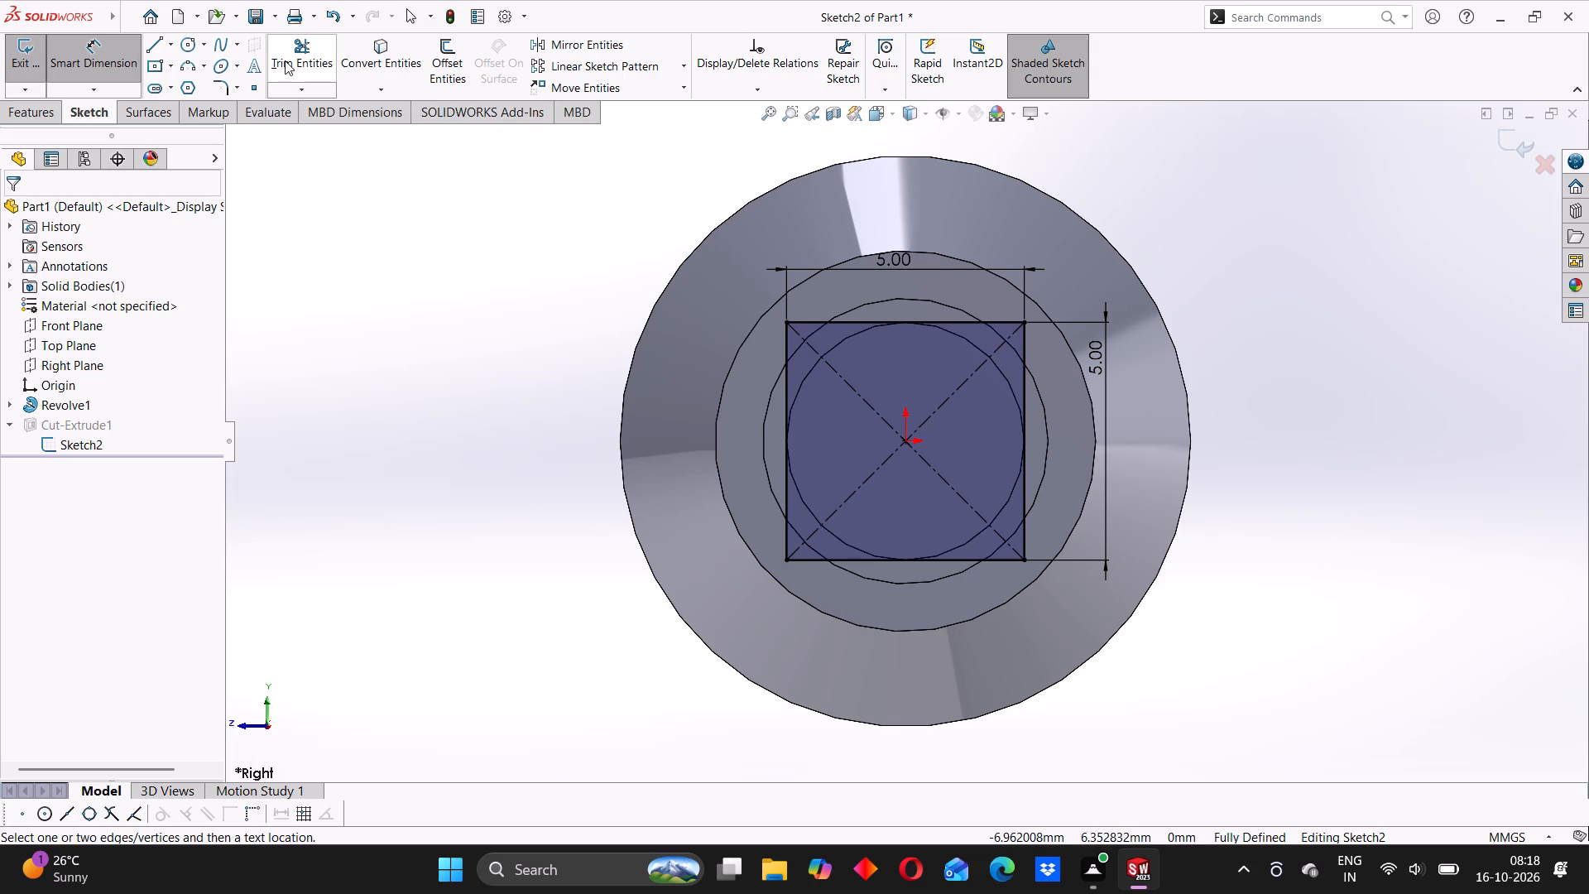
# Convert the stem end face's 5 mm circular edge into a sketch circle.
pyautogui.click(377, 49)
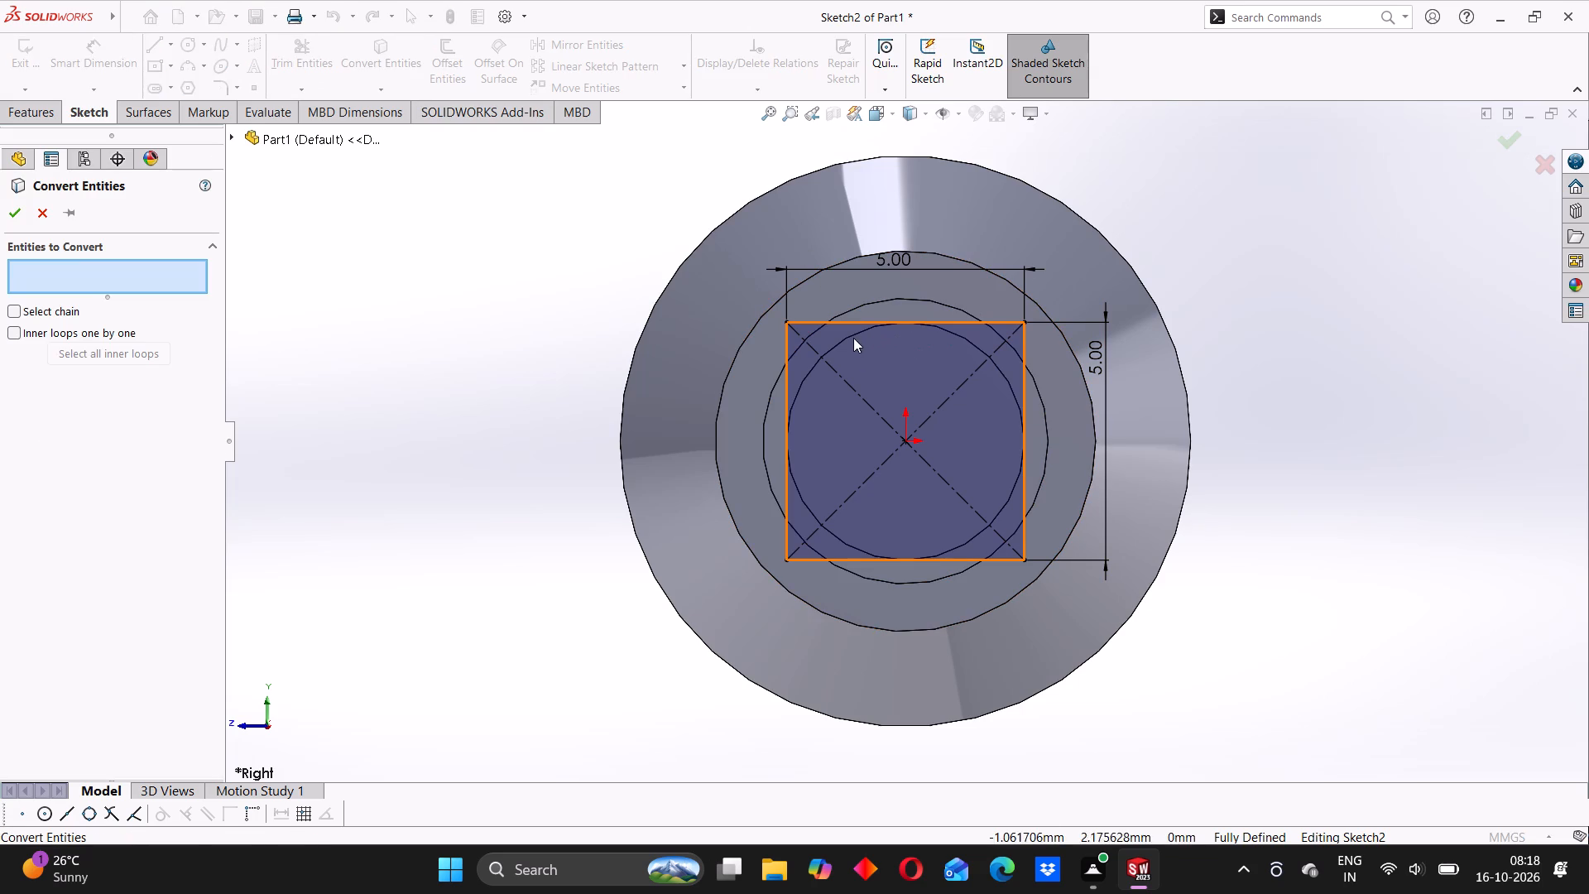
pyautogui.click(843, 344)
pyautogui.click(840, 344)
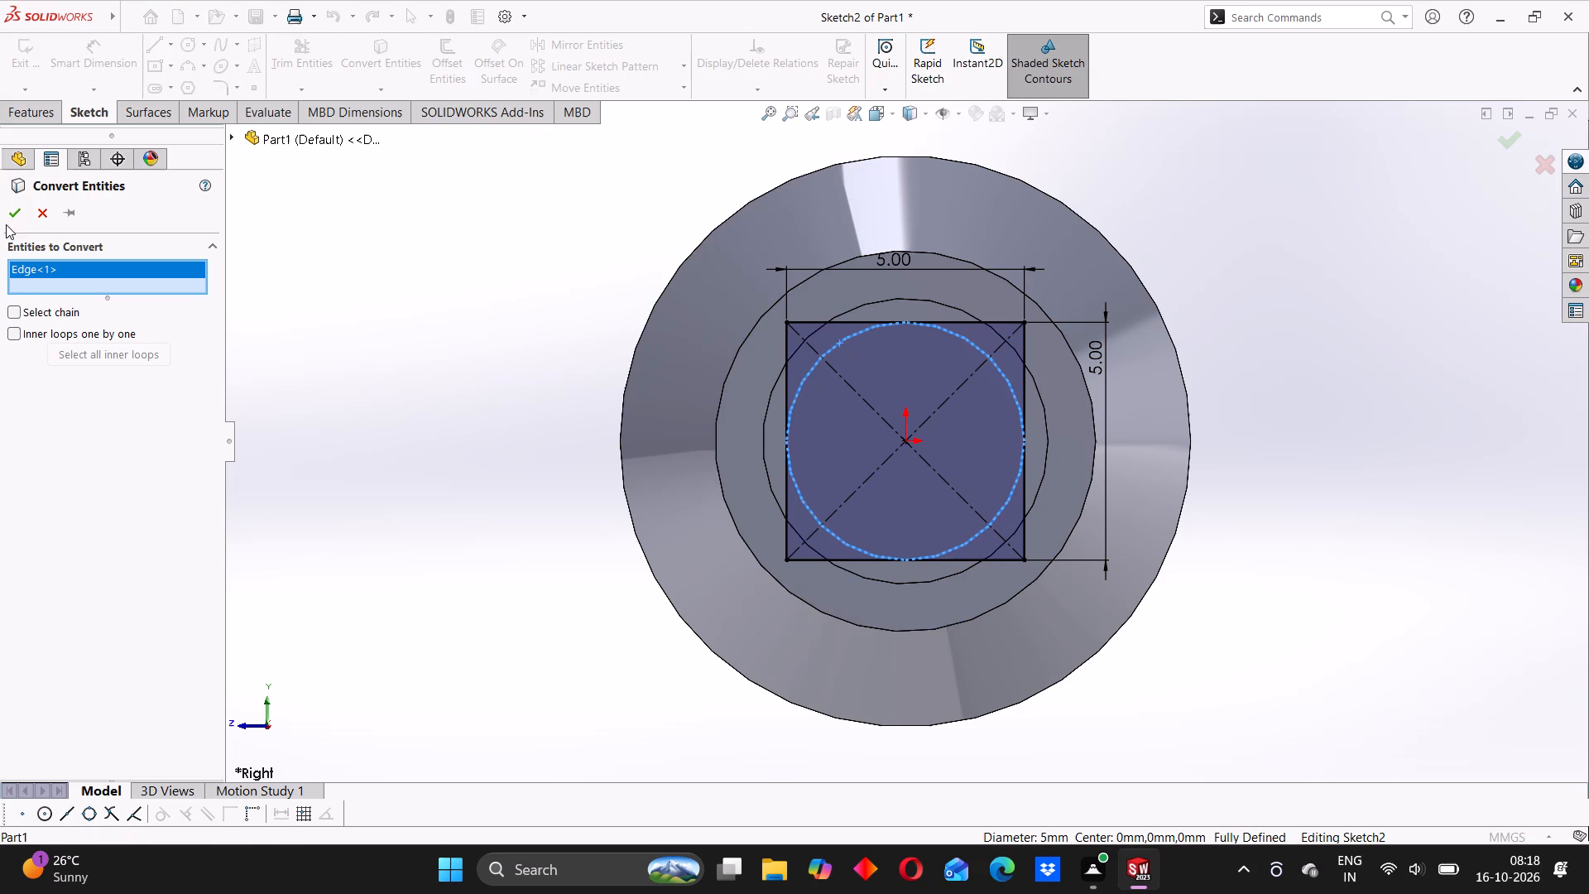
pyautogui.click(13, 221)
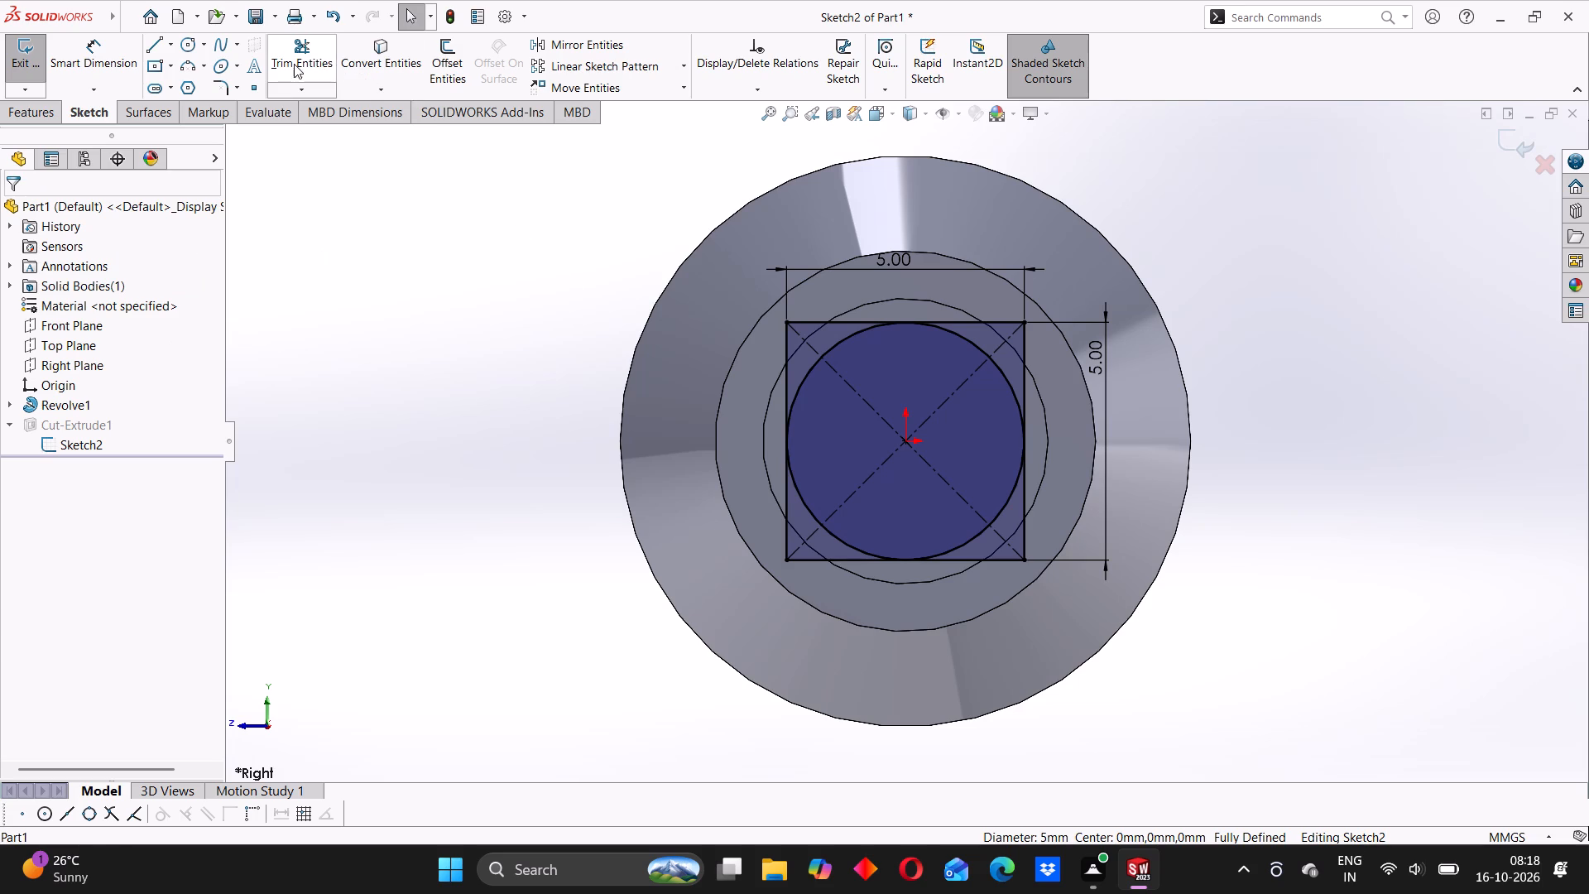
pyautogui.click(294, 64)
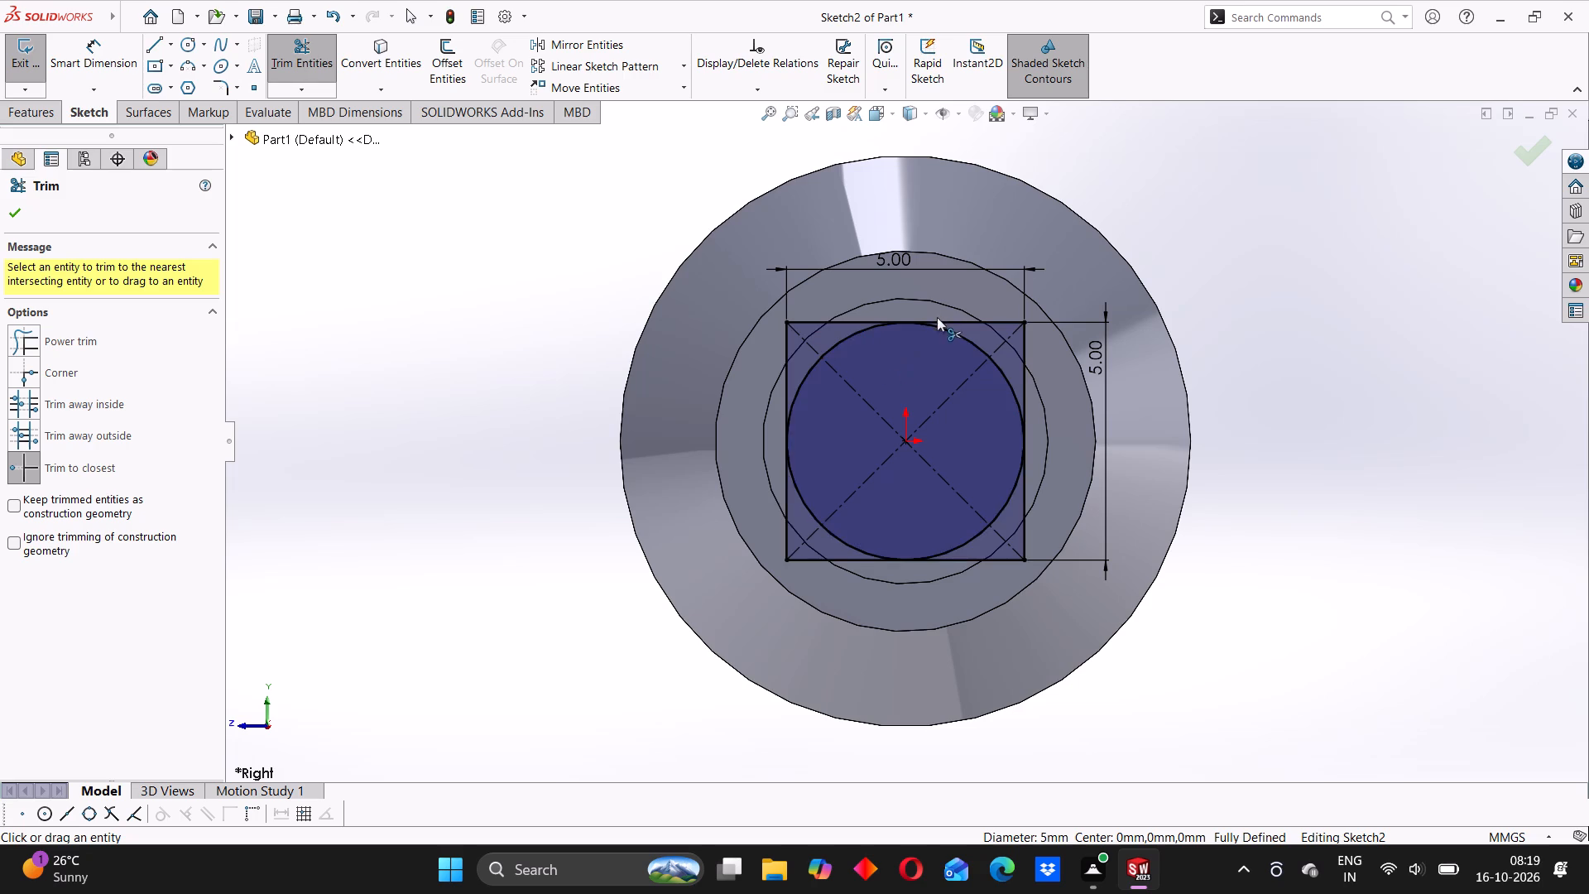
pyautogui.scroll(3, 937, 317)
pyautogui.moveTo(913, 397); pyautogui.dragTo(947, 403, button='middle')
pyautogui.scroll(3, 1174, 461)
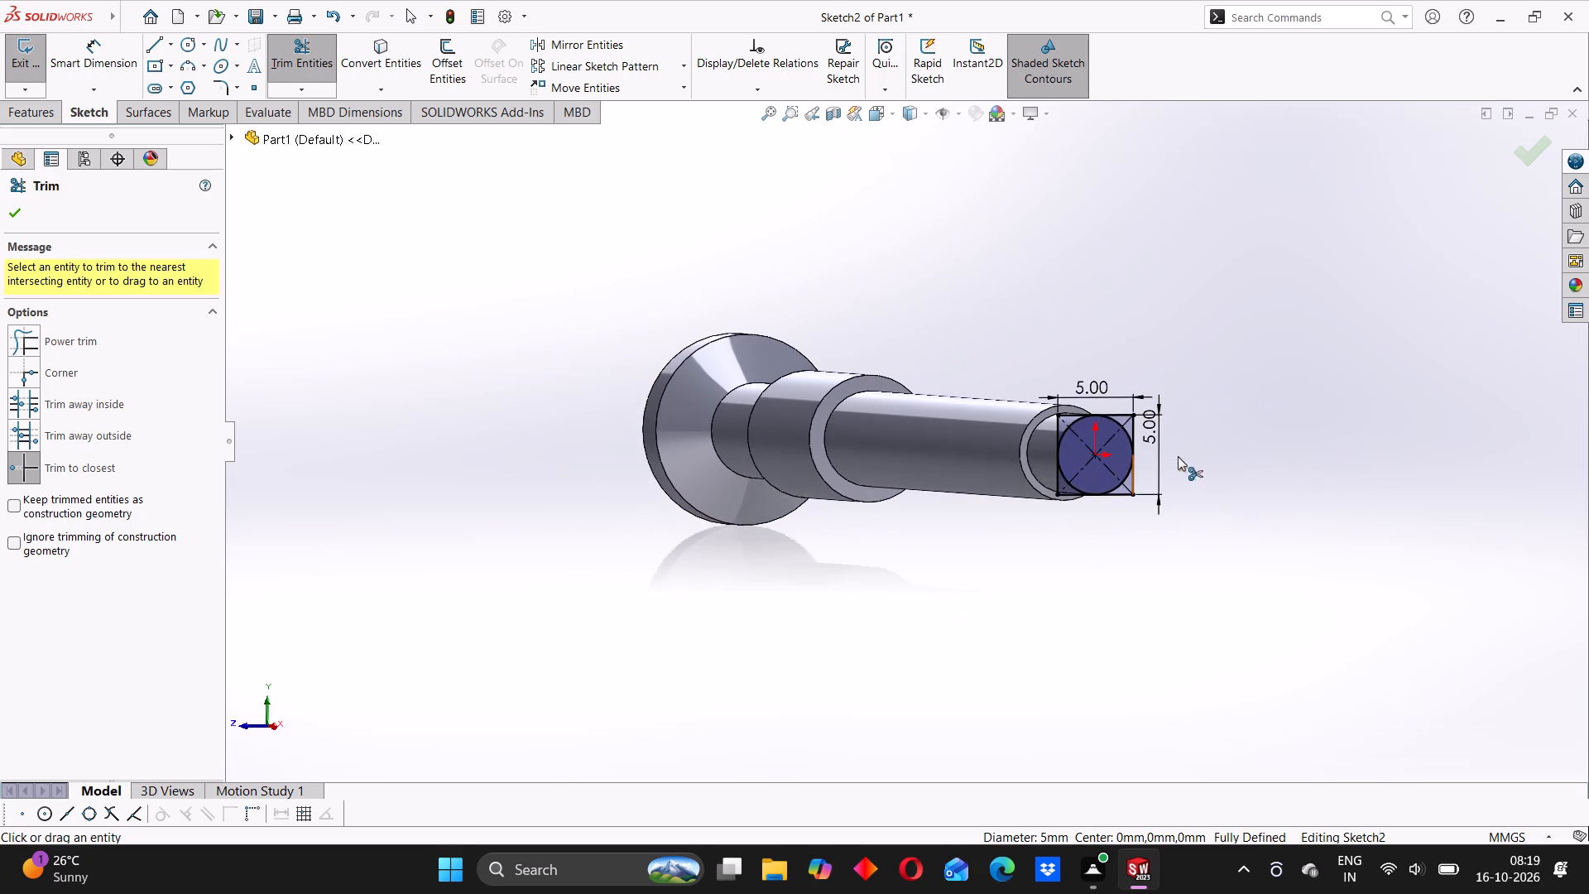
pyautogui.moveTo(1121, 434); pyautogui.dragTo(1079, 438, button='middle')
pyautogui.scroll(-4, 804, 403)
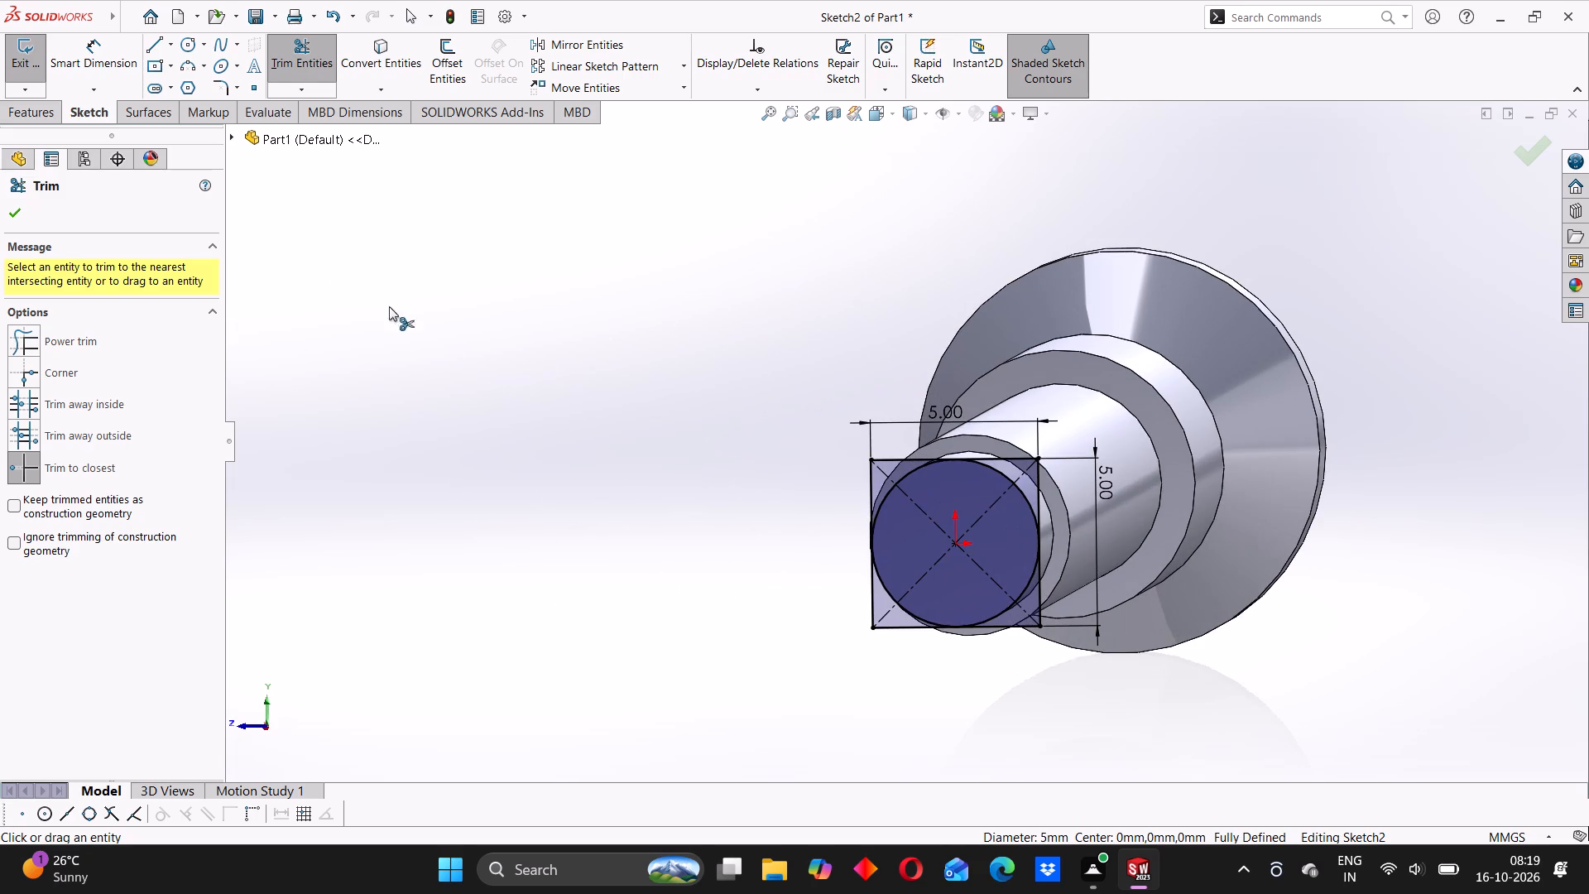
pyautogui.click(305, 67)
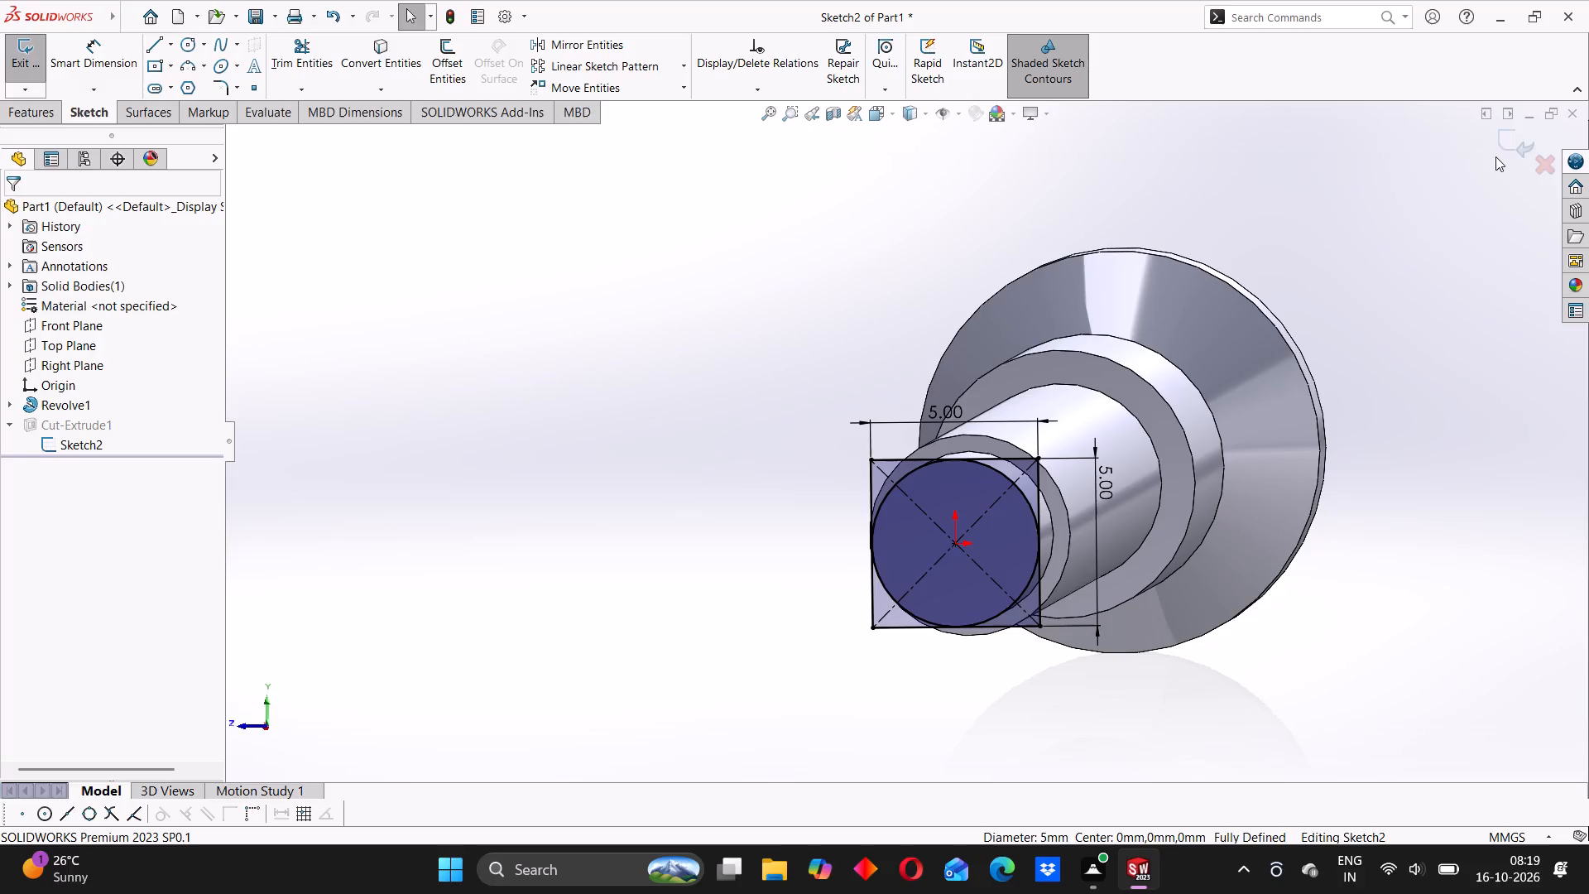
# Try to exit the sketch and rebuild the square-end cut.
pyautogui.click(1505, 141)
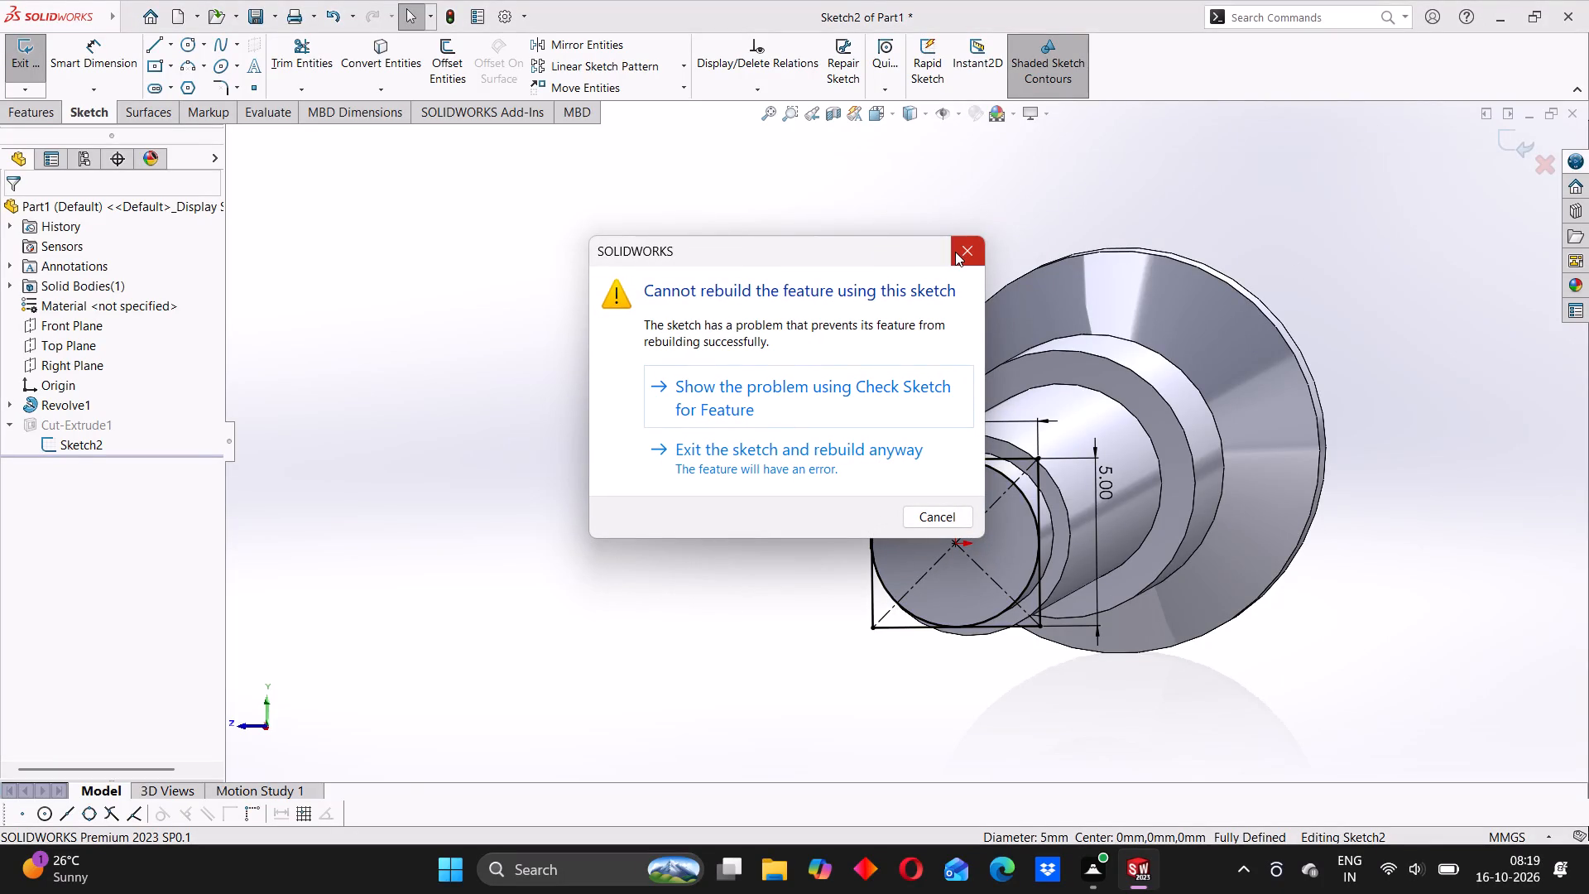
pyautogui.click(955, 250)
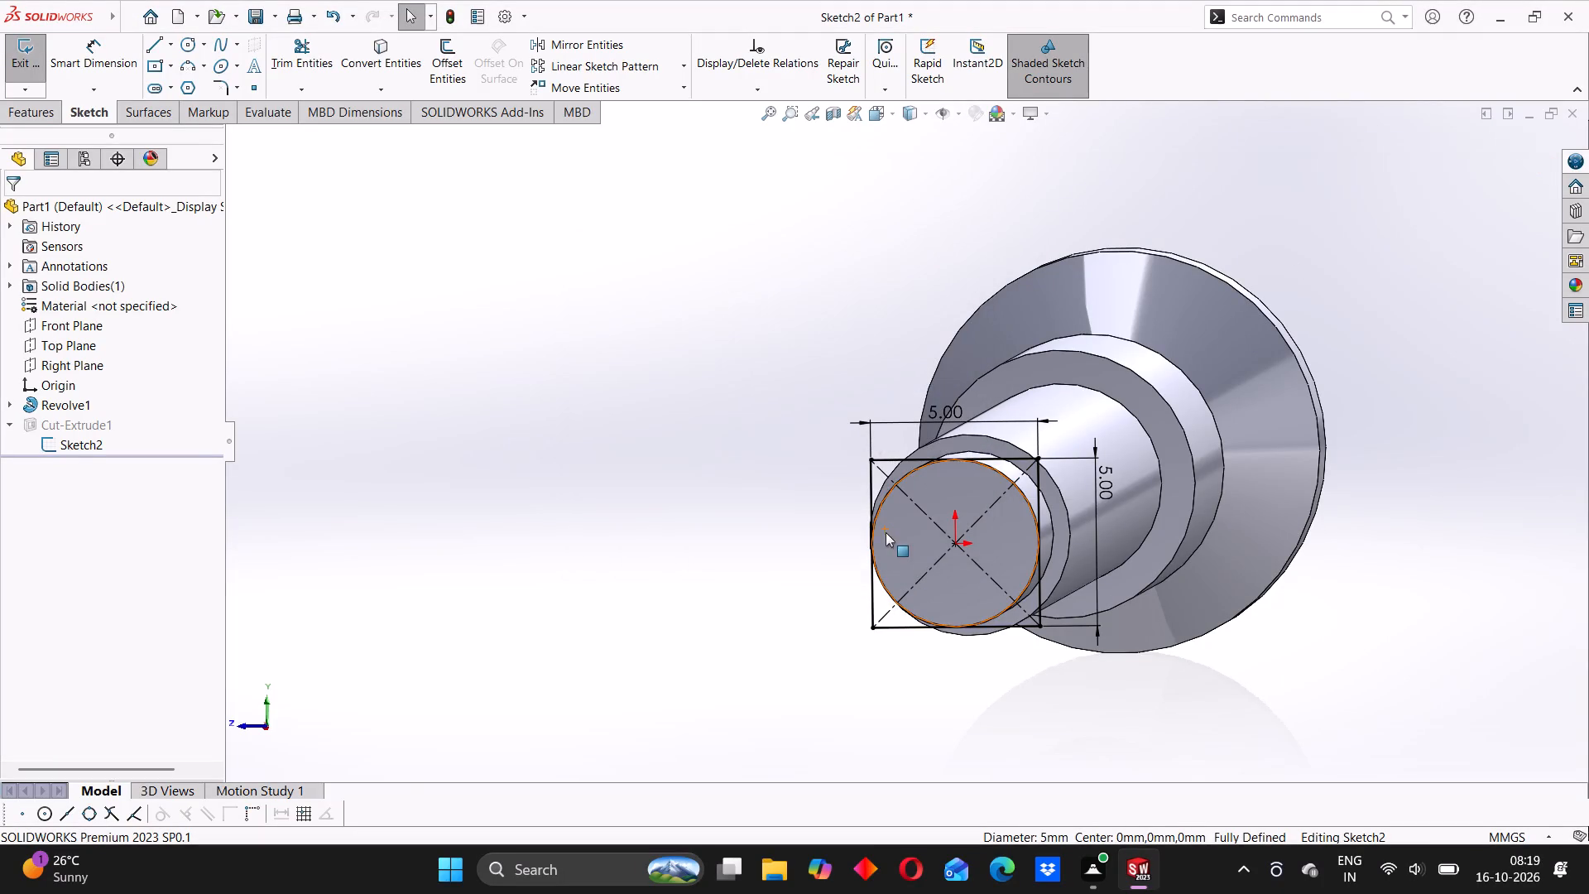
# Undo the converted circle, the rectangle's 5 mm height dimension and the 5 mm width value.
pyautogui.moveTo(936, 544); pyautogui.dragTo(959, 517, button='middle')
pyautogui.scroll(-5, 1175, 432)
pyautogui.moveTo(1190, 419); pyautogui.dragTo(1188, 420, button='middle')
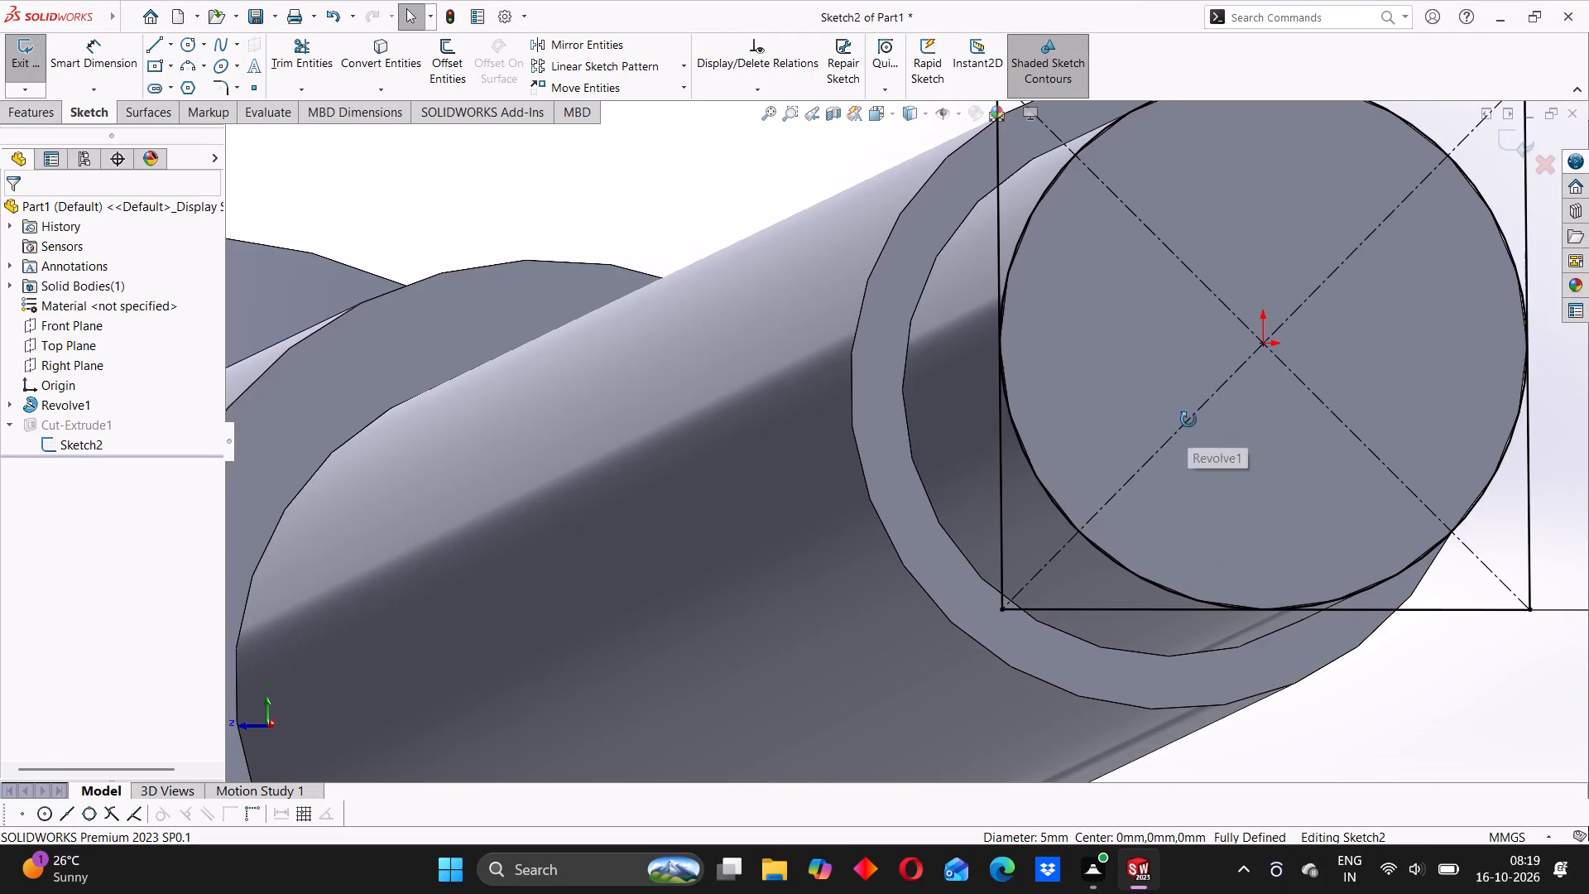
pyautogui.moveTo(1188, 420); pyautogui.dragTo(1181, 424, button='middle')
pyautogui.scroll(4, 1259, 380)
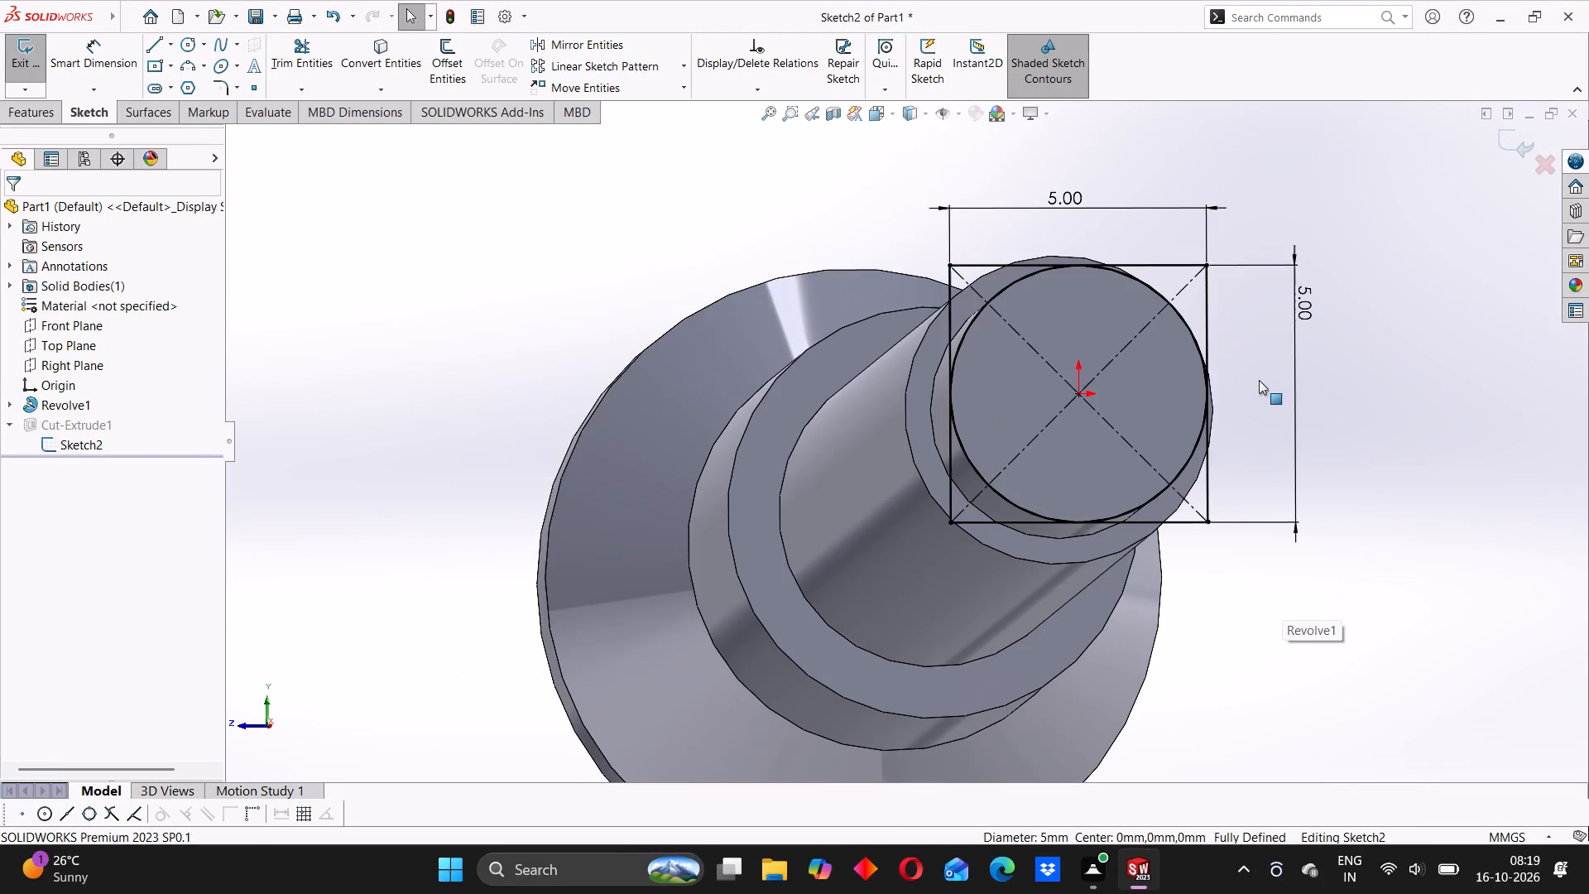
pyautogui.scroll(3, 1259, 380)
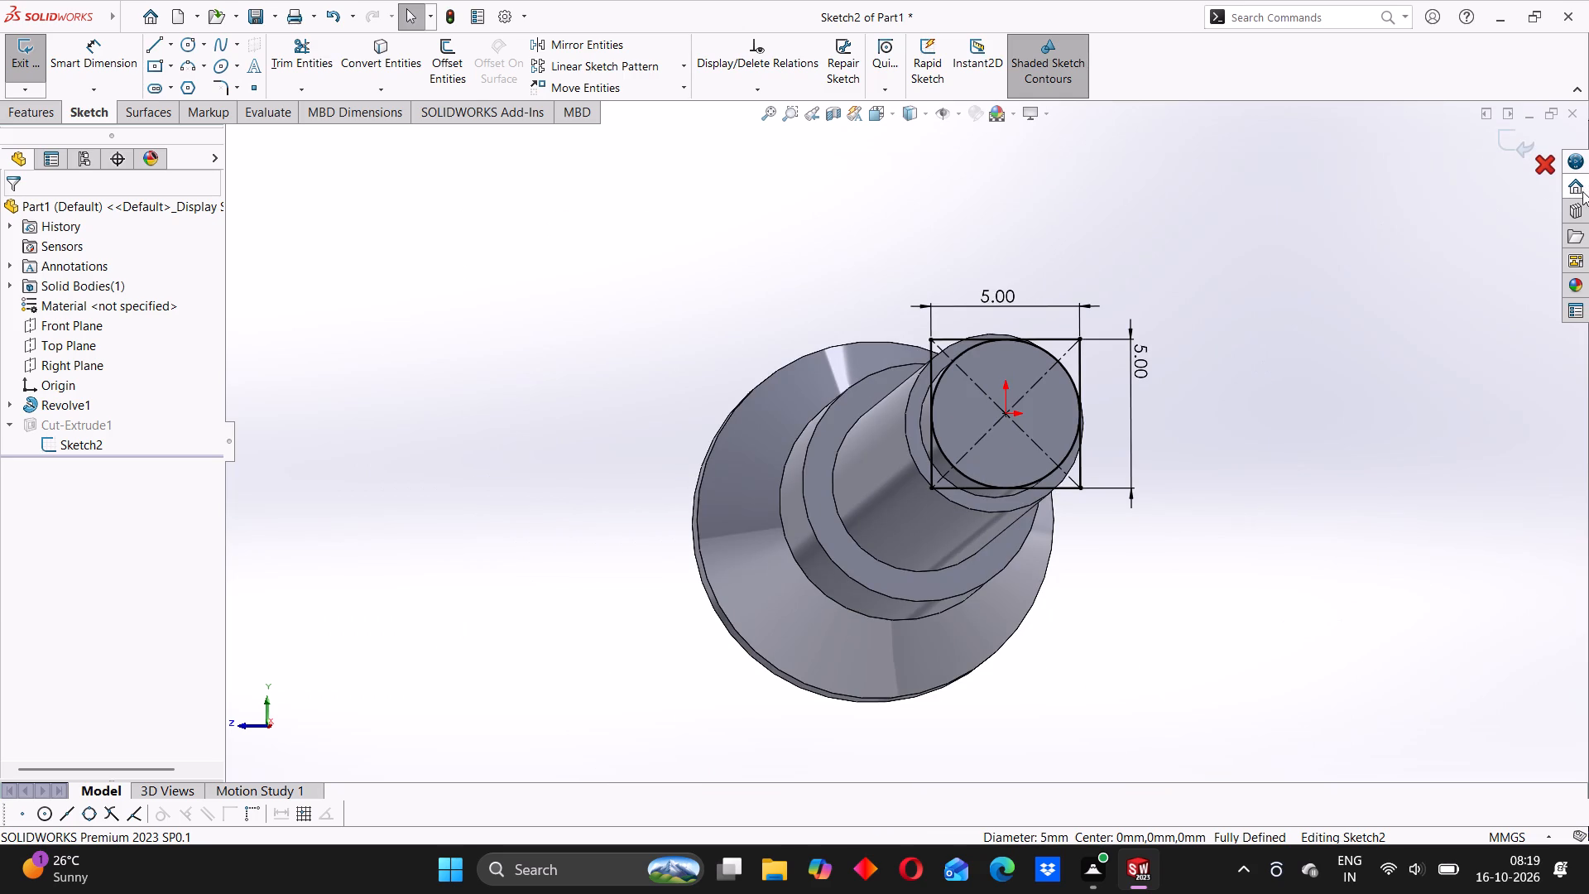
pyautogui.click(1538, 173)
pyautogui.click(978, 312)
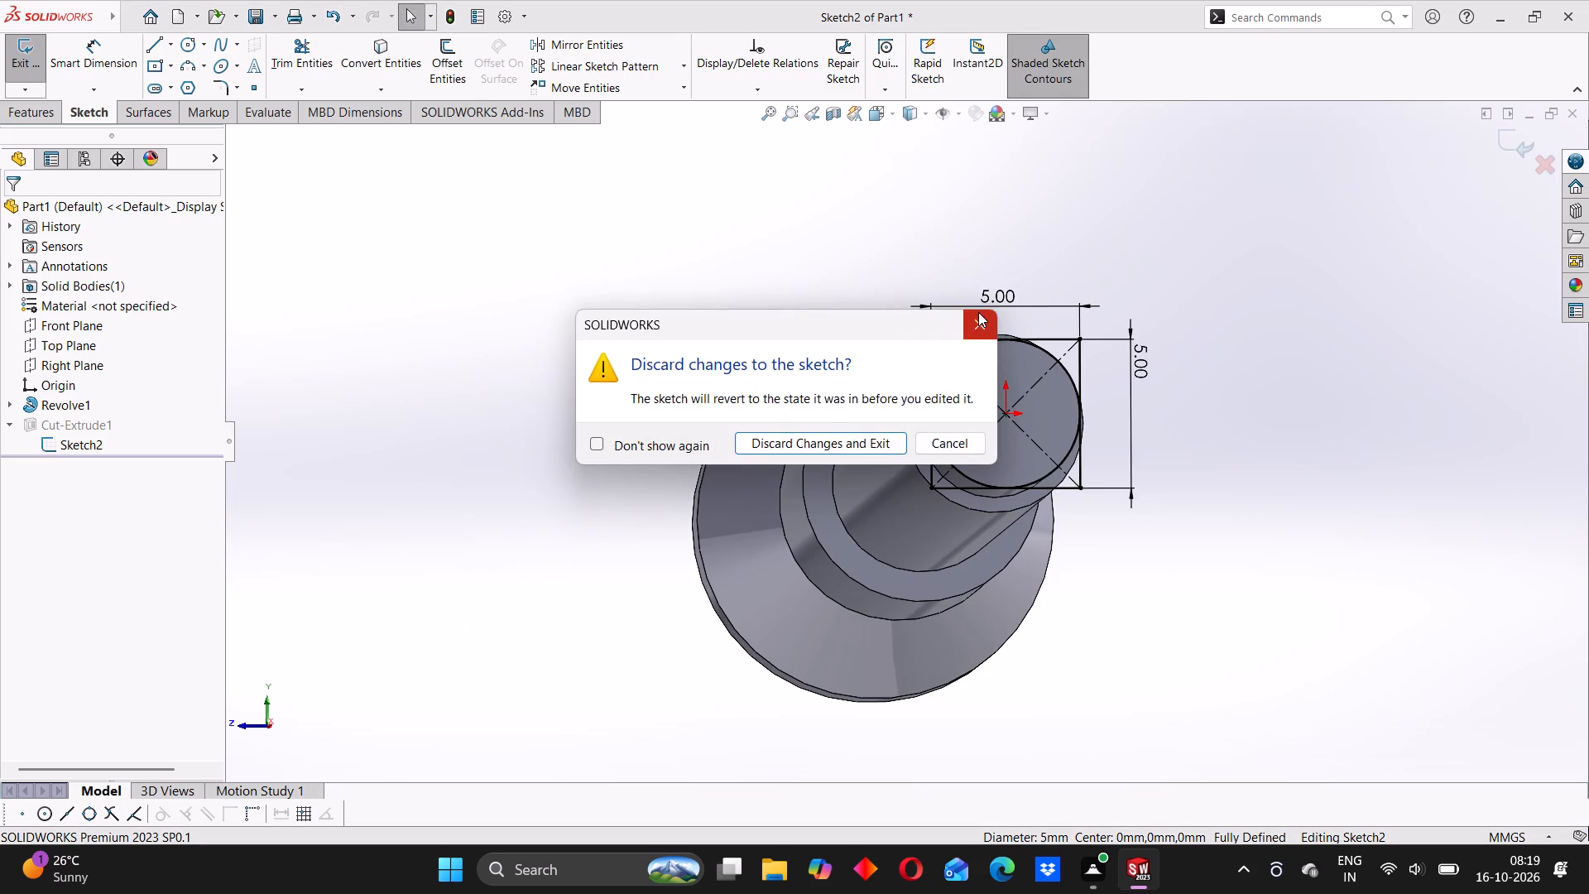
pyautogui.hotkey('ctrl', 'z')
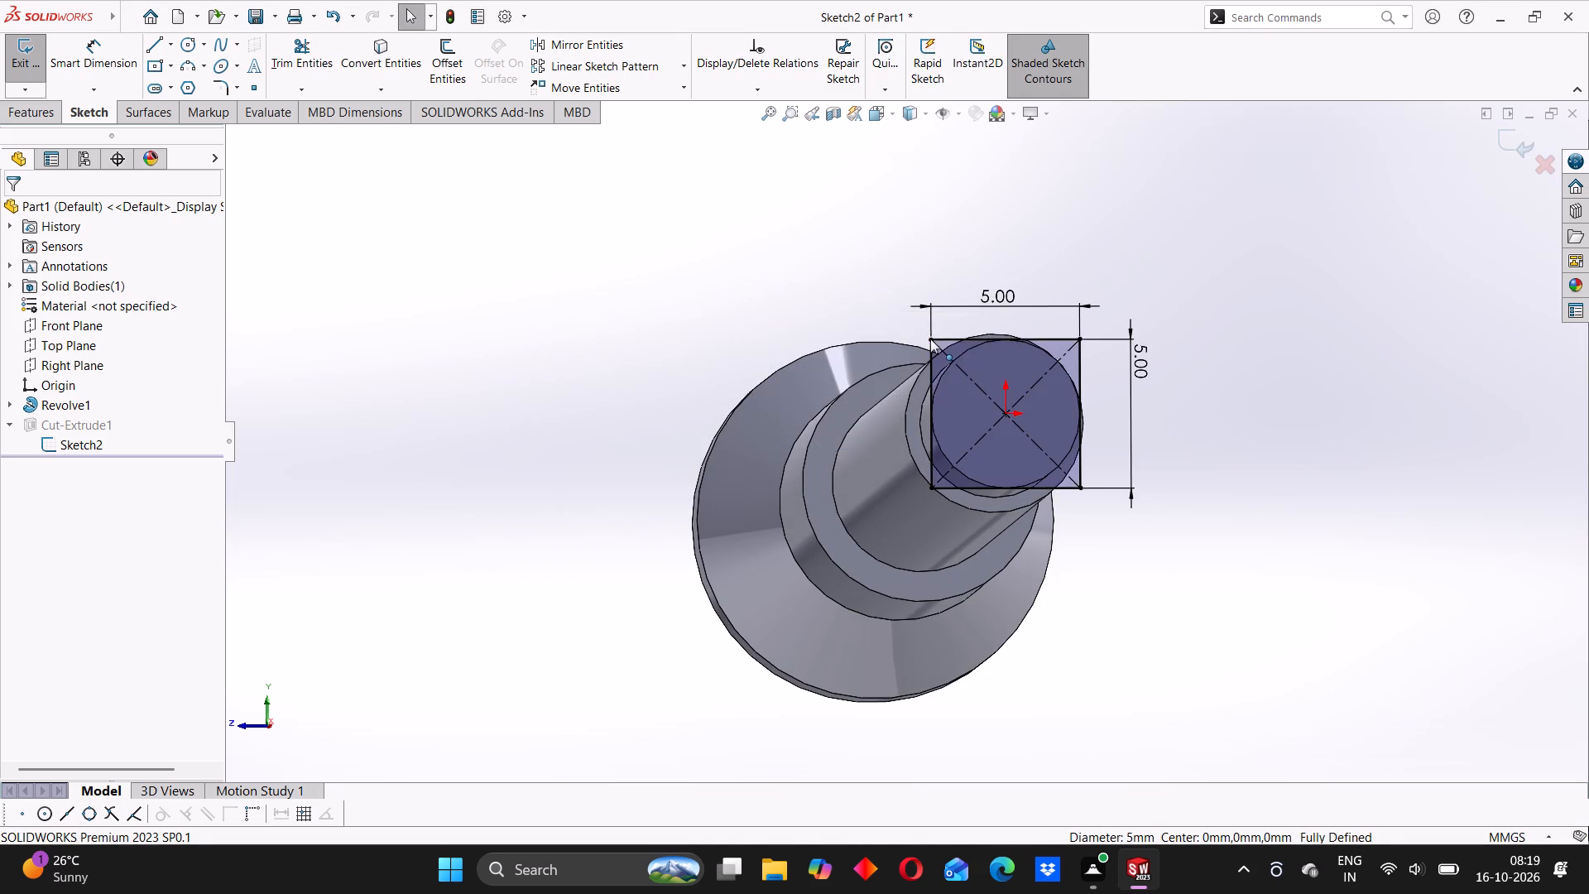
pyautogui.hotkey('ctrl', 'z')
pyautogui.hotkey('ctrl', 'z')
# Examine the cut preview around the rectangle at the stem's end from several angles.
pyautogui.scroll(-6, 1025, 387)
pyautogui.moveTo(847, 418); pyautogui.dragTo(933, 420, button='middle')
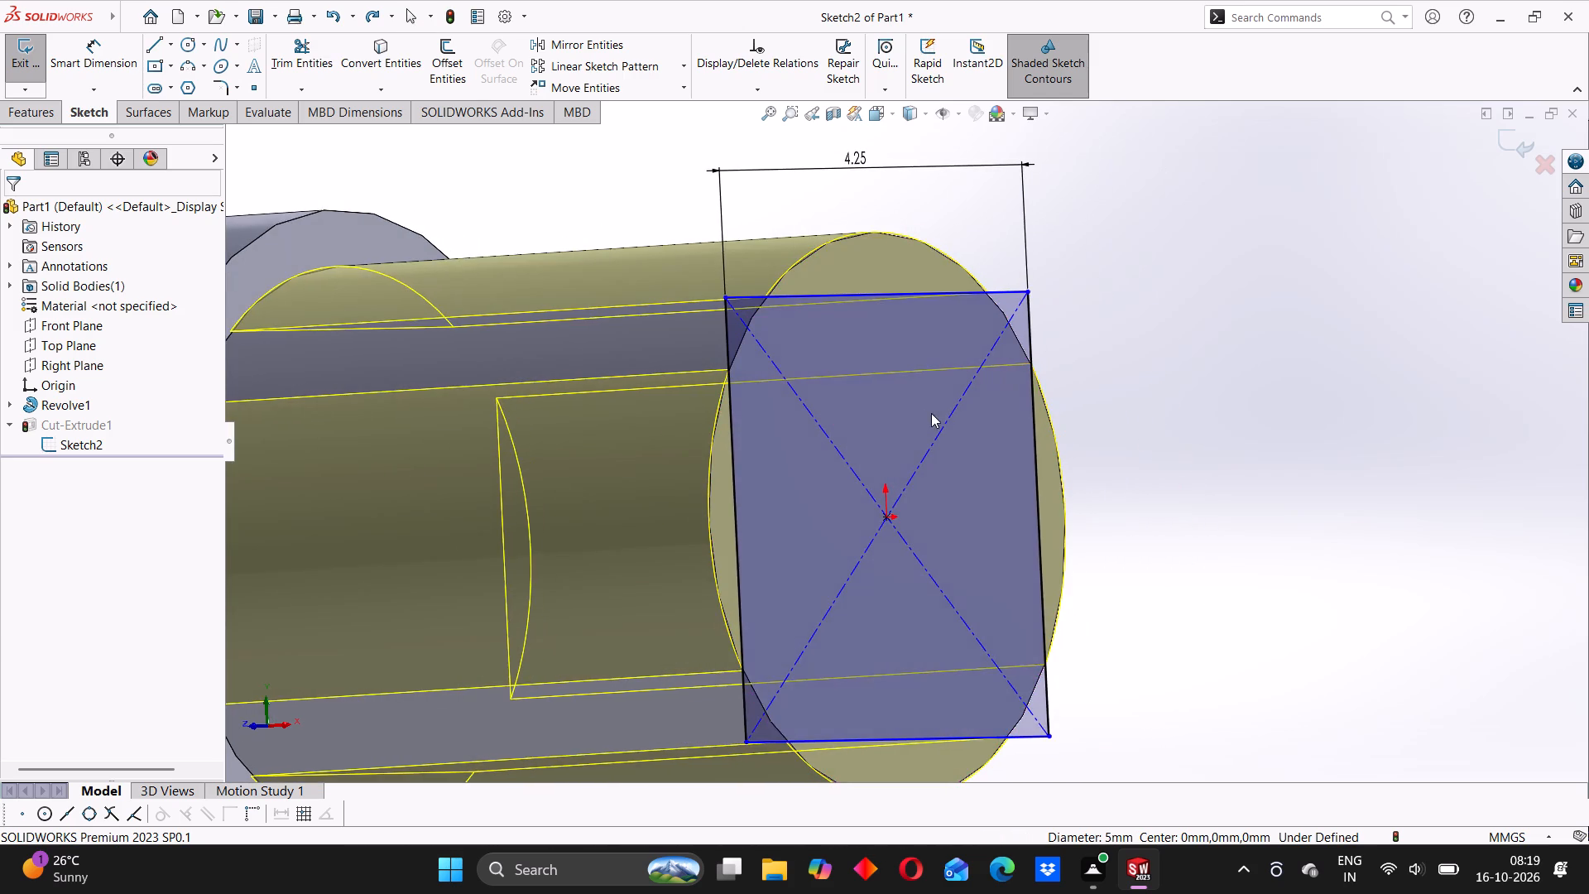
pyautogui.scroll(2, 871, 421)
pyautogui.moveTo(871, 416); pyautogui.dragTo(795, 418, button='middle')
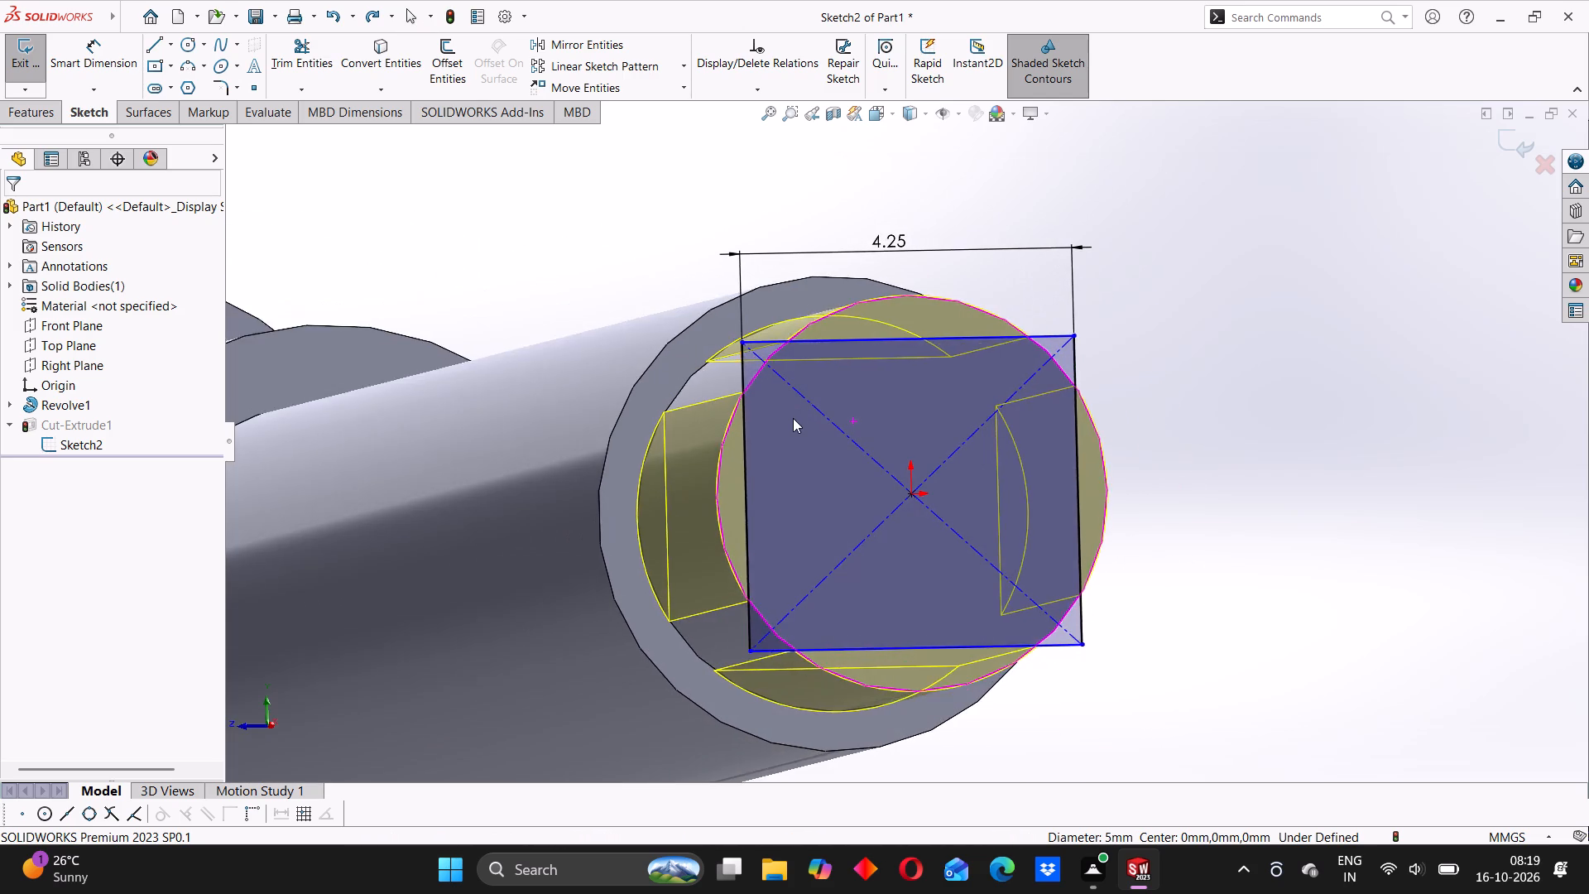
pyautogui.scroll(1, 790, 415)
pyautogui.moveTo(782, 418); pyautogui.dragTo(767, 421, button='middle')
pyautogui.scroll(-3, 843, 405)
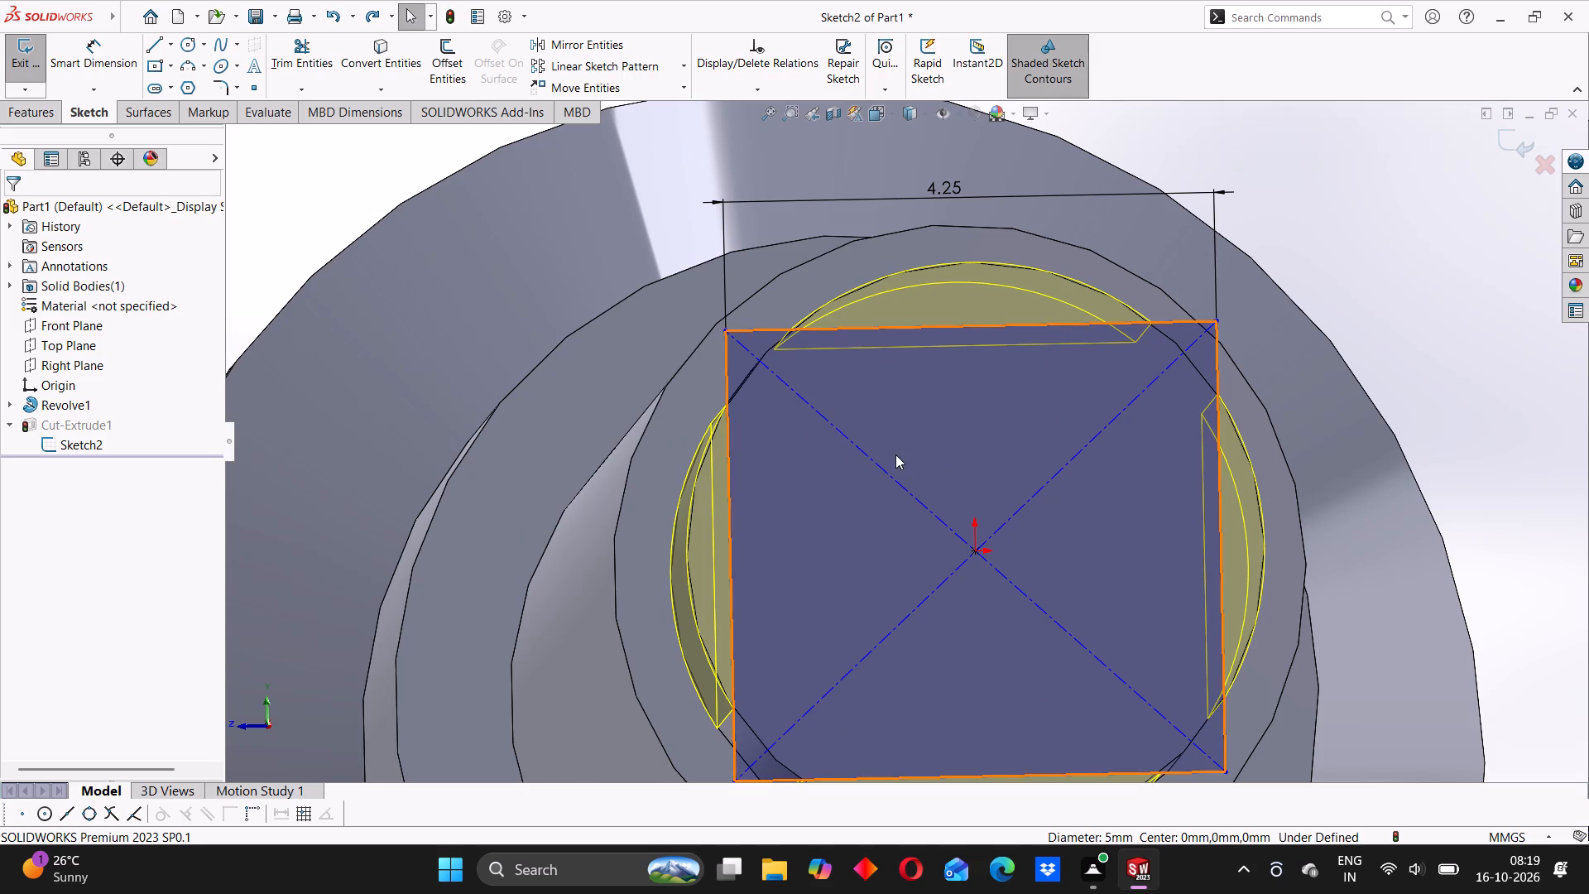
pyautogui.scroll(6, 940, 510)
pyautogui.scroll(-2, 941, 498)
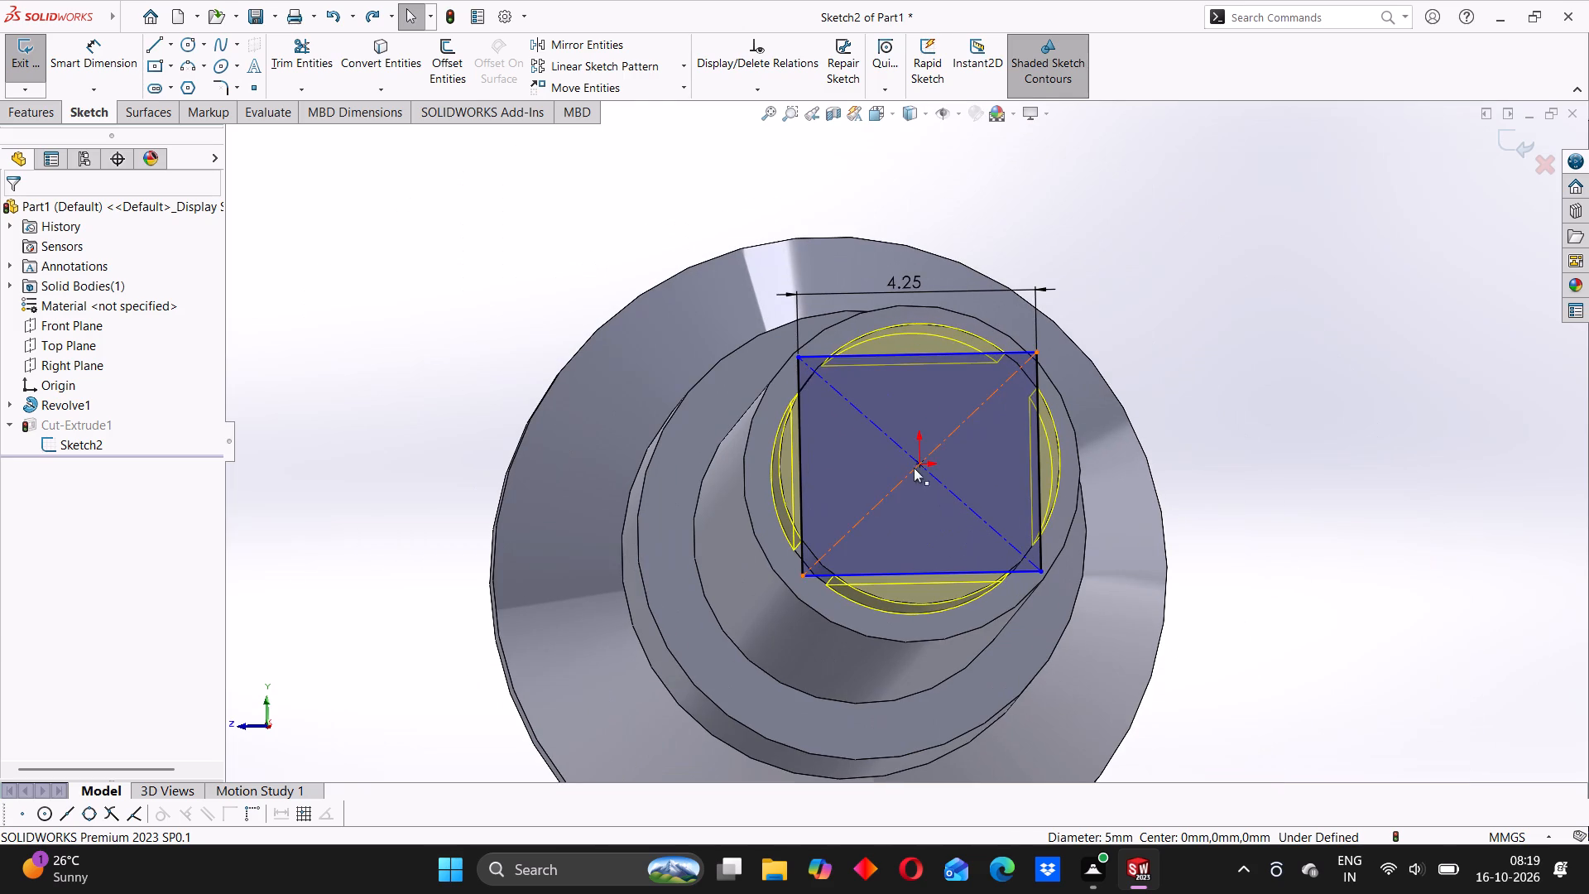
pyautogui.scroll(-2, 911, 468)
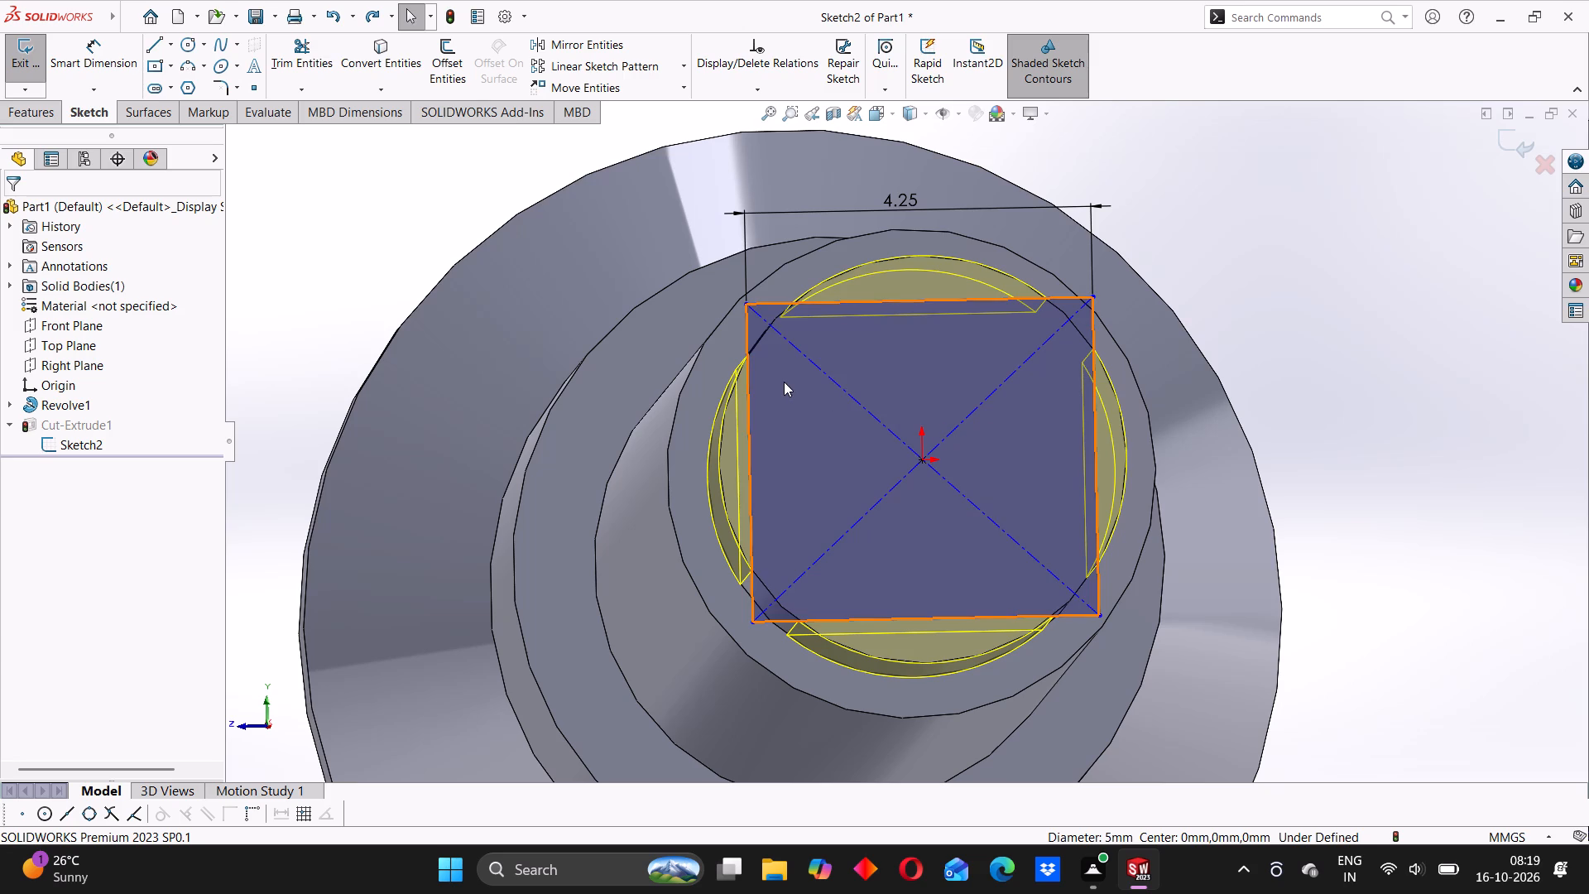
pyautogui.scroll(2, 772, 389)
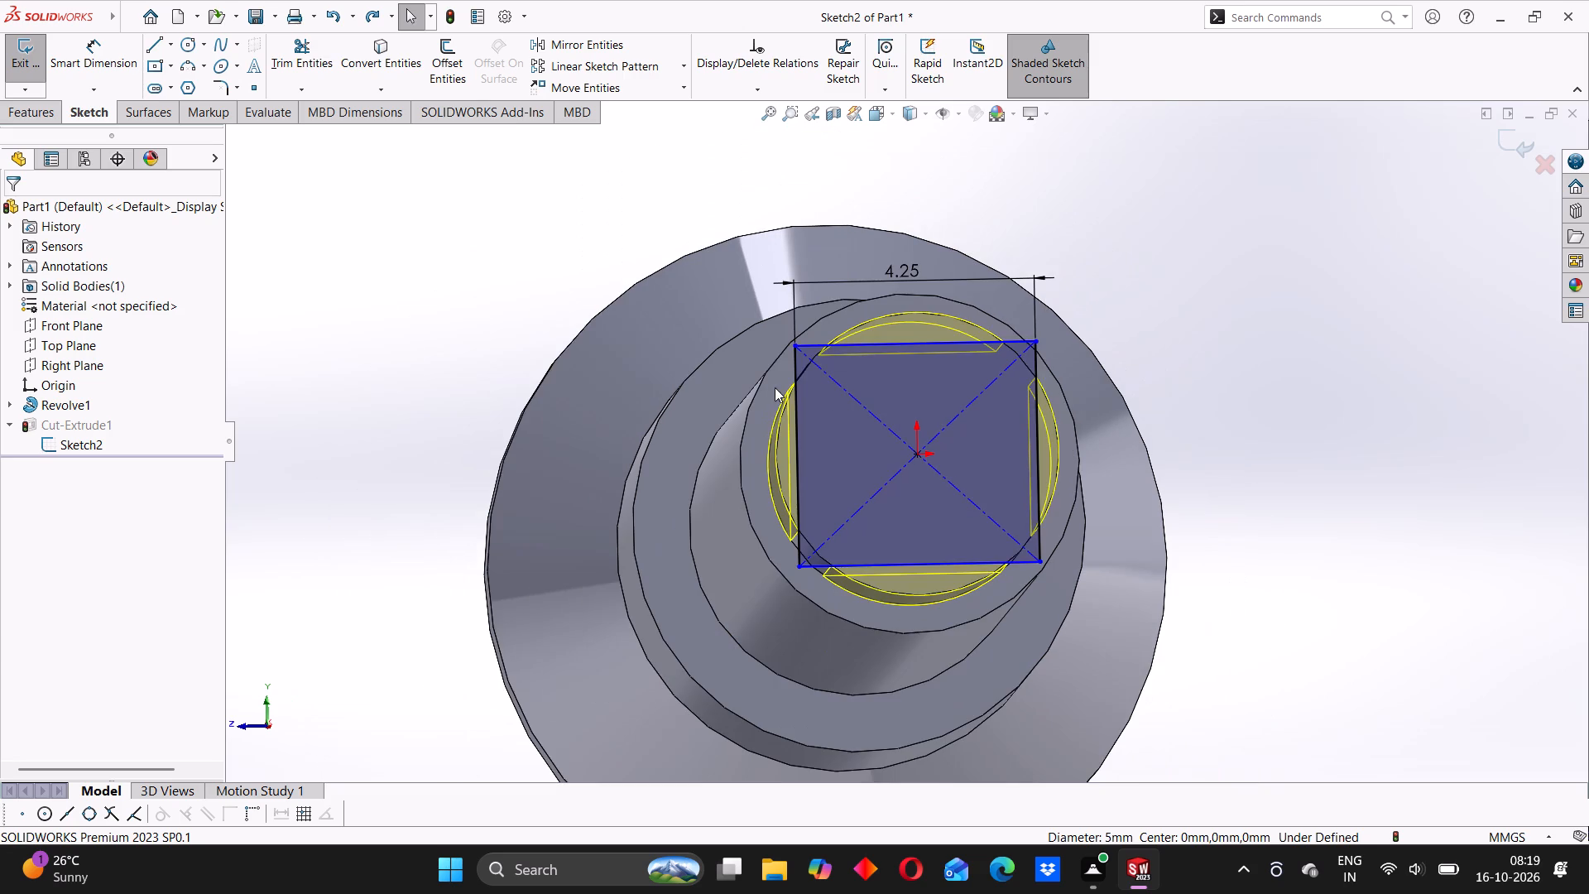
pyautogui.scroll(-3, 832, 360)
pyautogui.middleClick(805, 405)
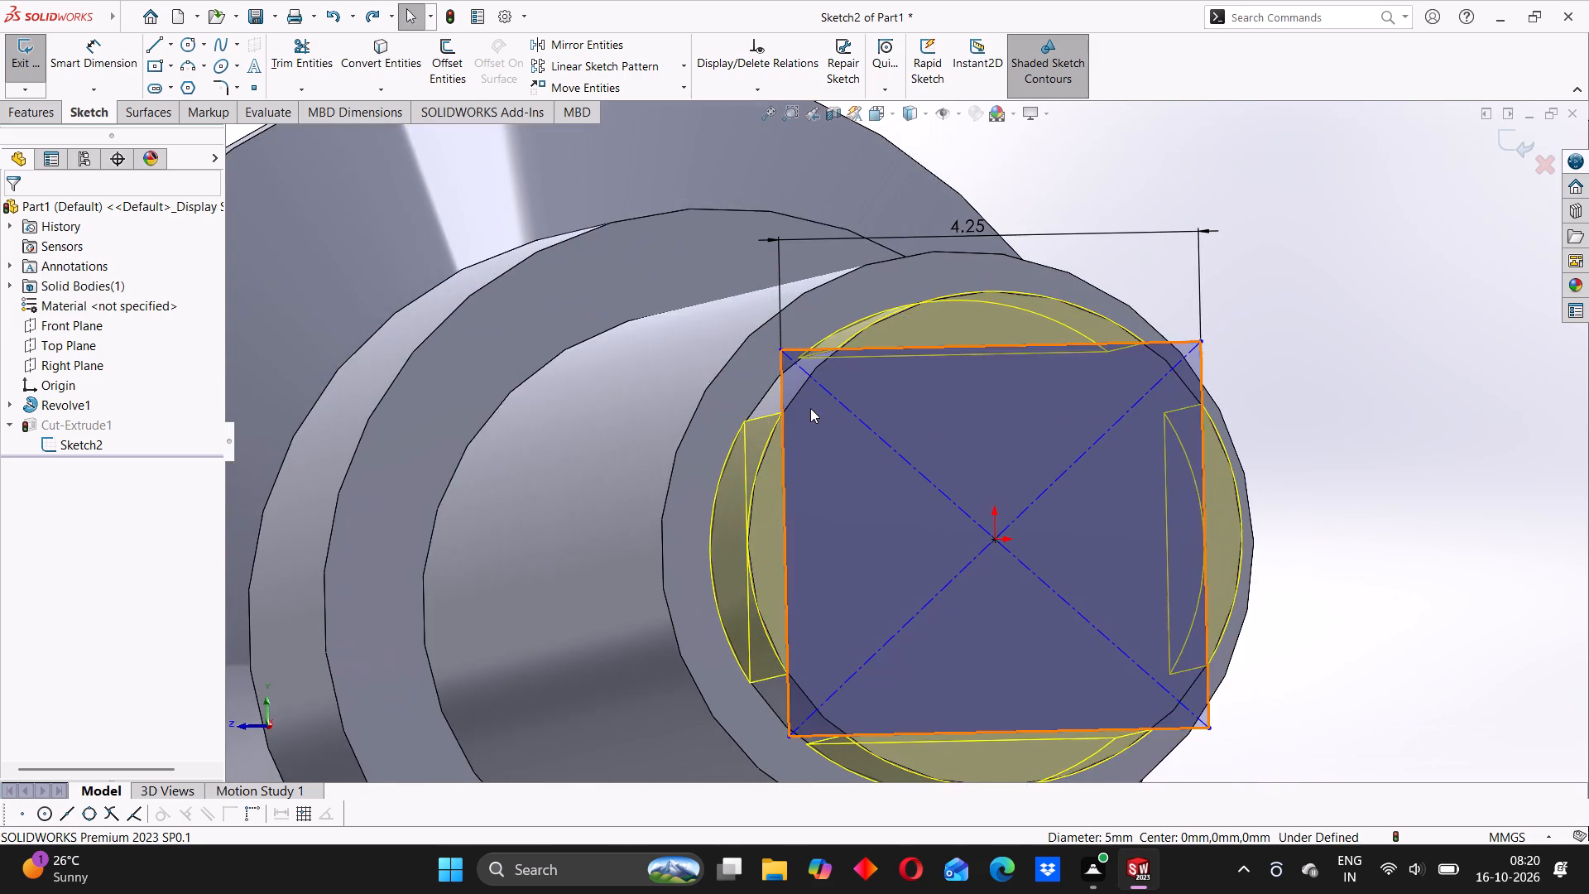
pyautogui.scroll(4, 815, 408)
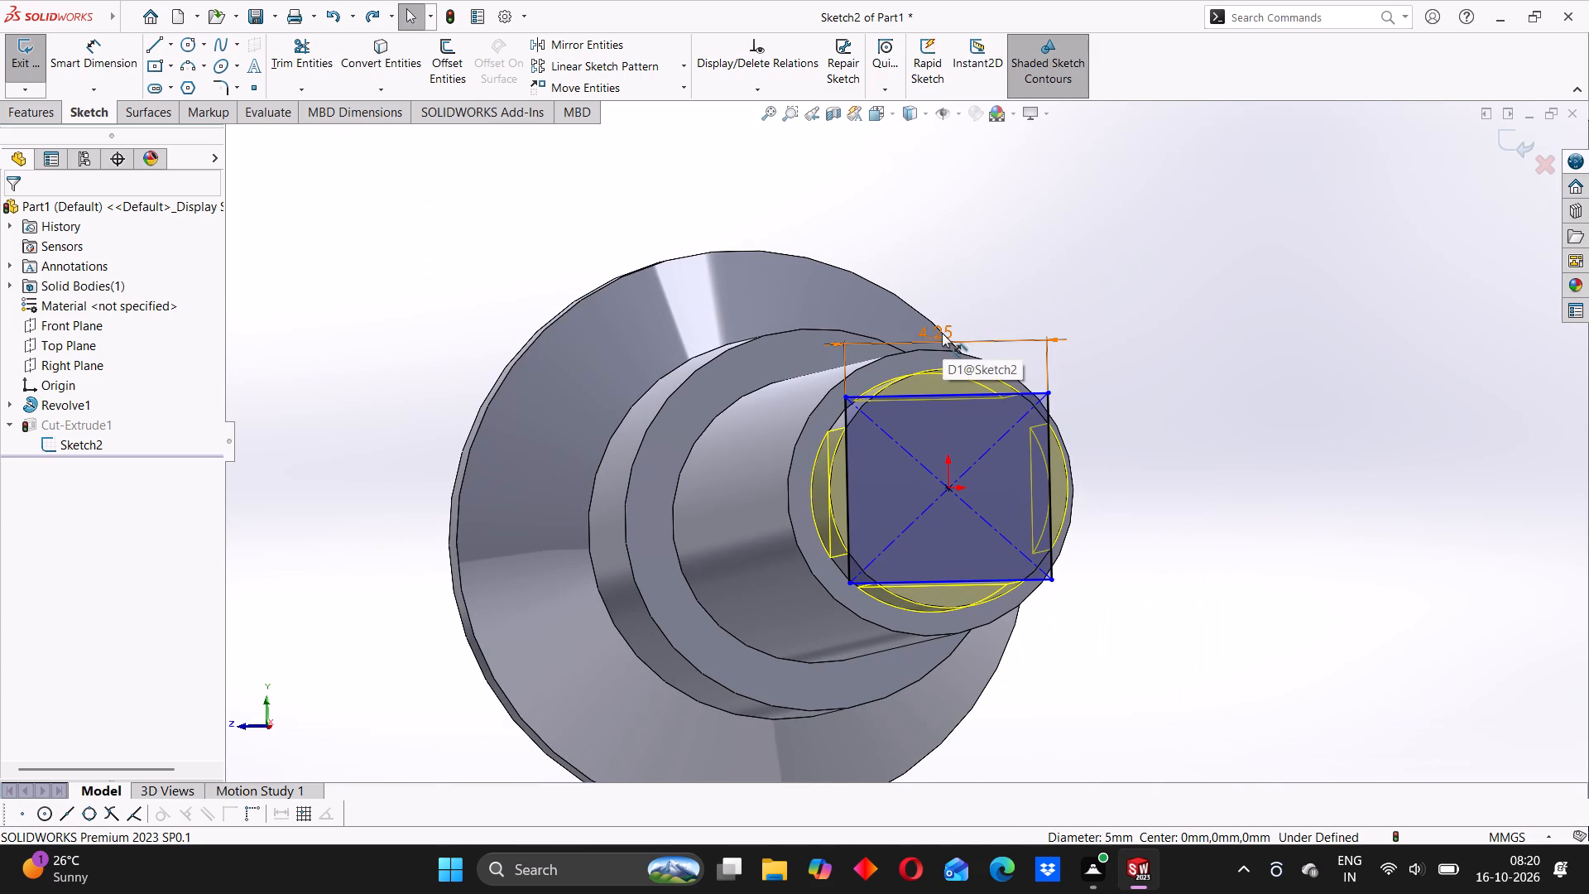
# Set the width of the rectangle on the stem's end face to 5 mm.
pyautogui.doubleClick(934, 335)
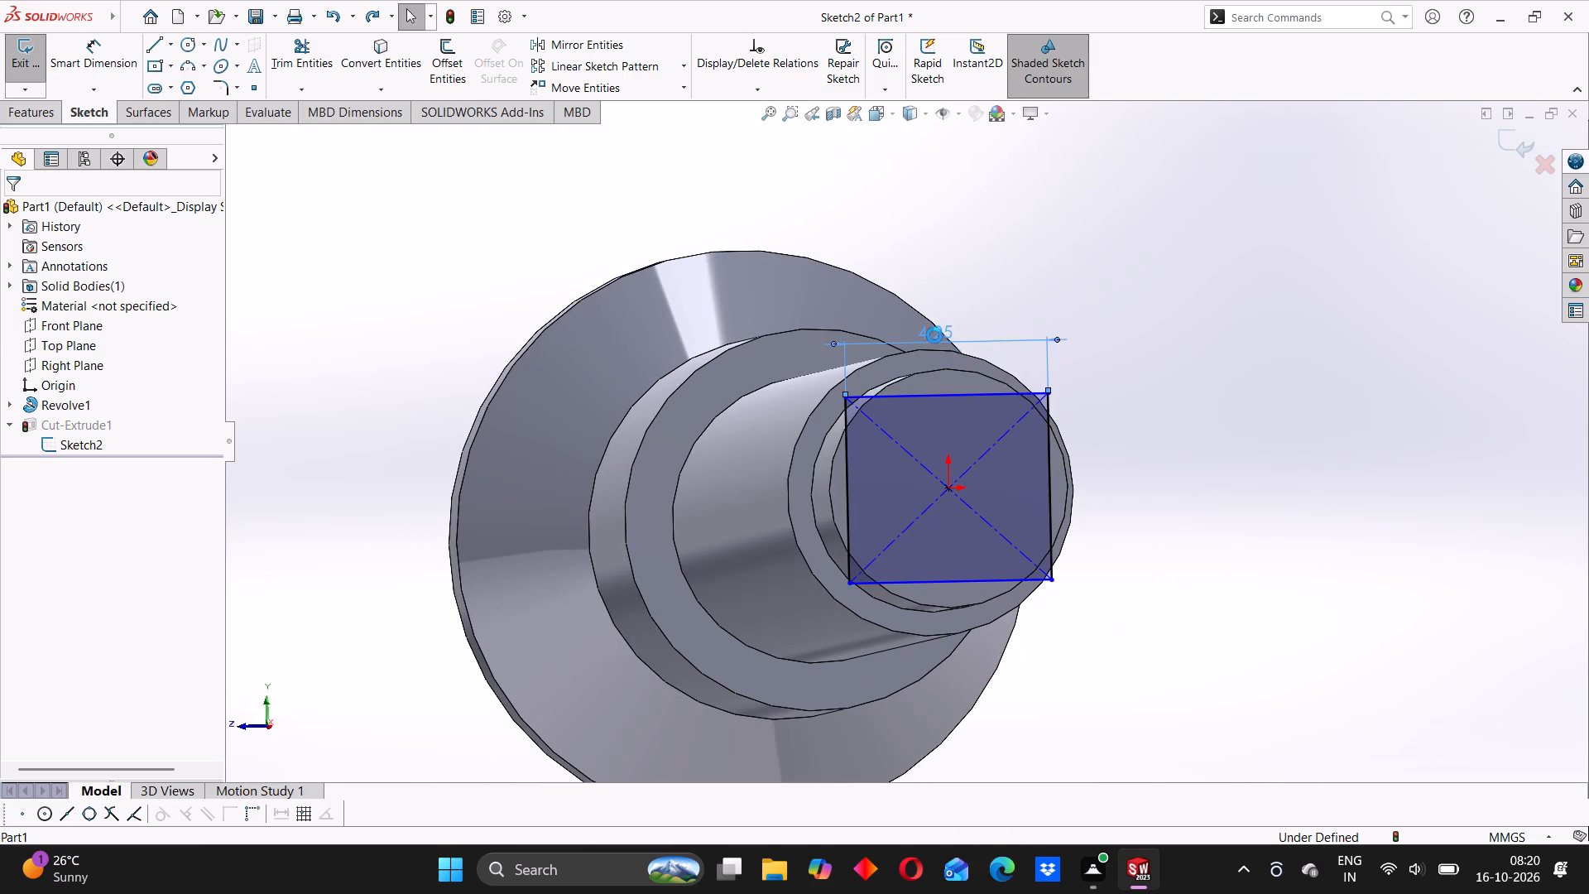
pyautogui.press('5')
pyautogui.press('Return')
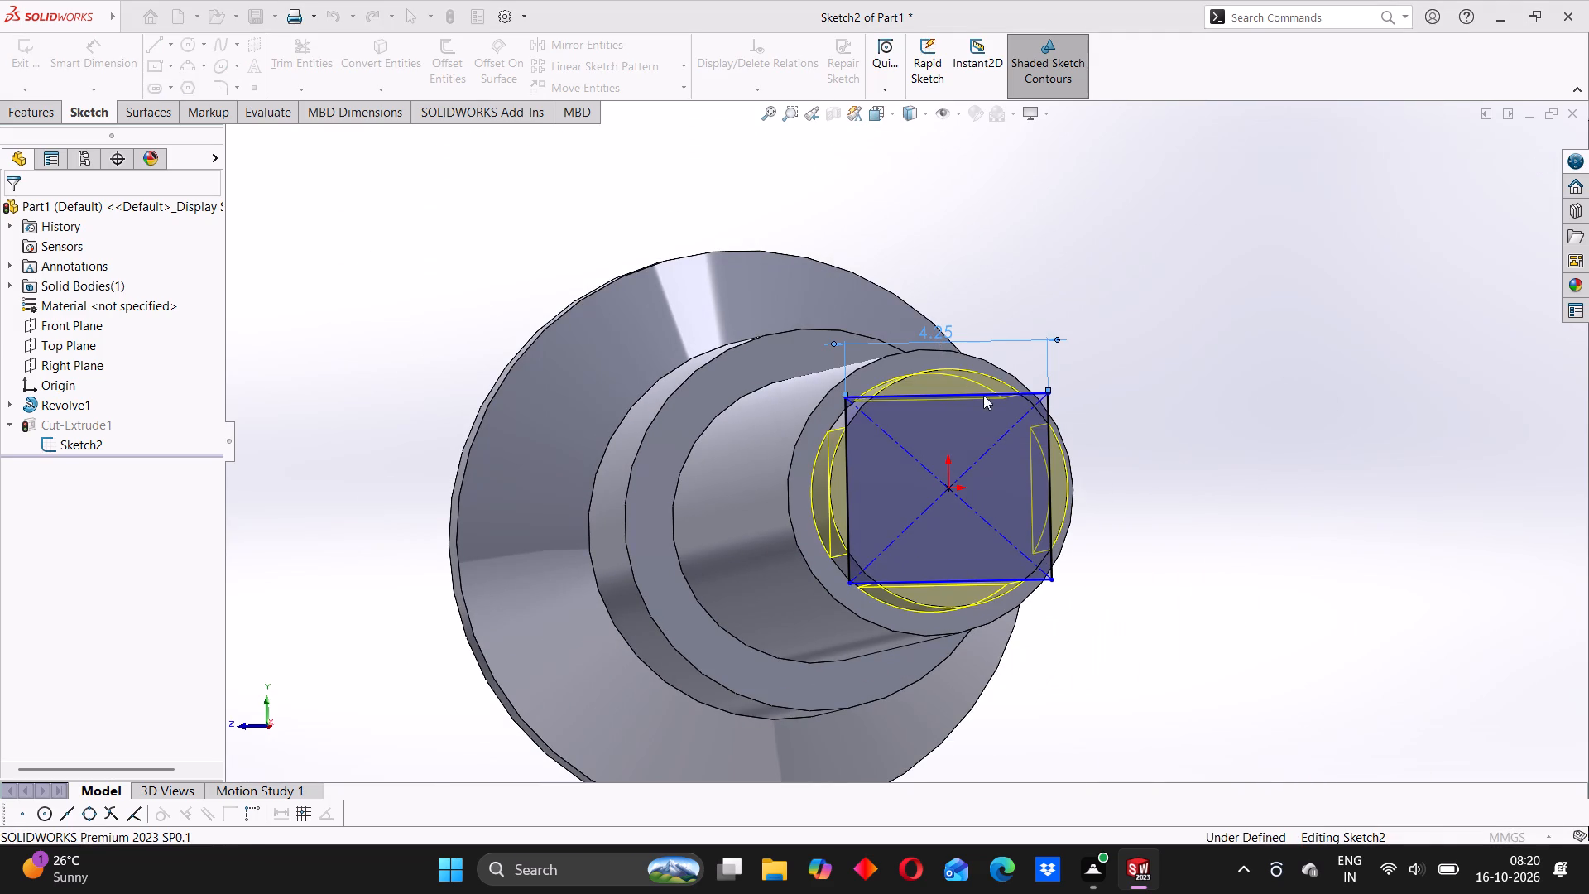
pyautogui.moveTo(1111, 446); pyautogui.dragTo(1095, 450, button='middle')
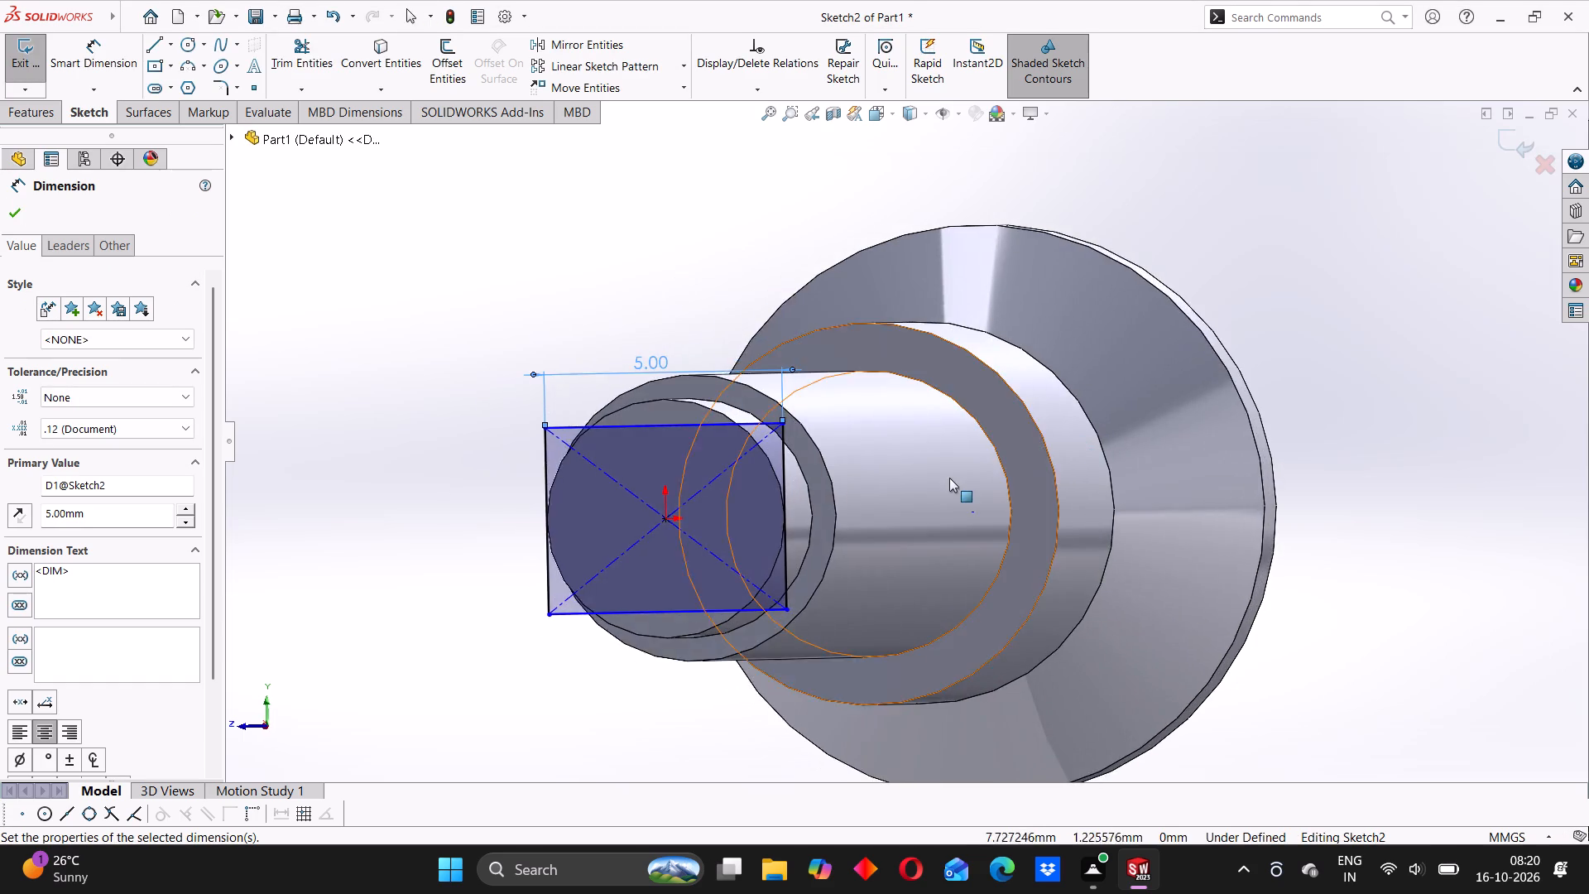
pyautogui.scroll(3, 948, 478)
pyautogui.moveTo(819, 498); pyautogui.dragTo(828, 493, button='middle')
pyautogui.scroll(-3, 862, 453)
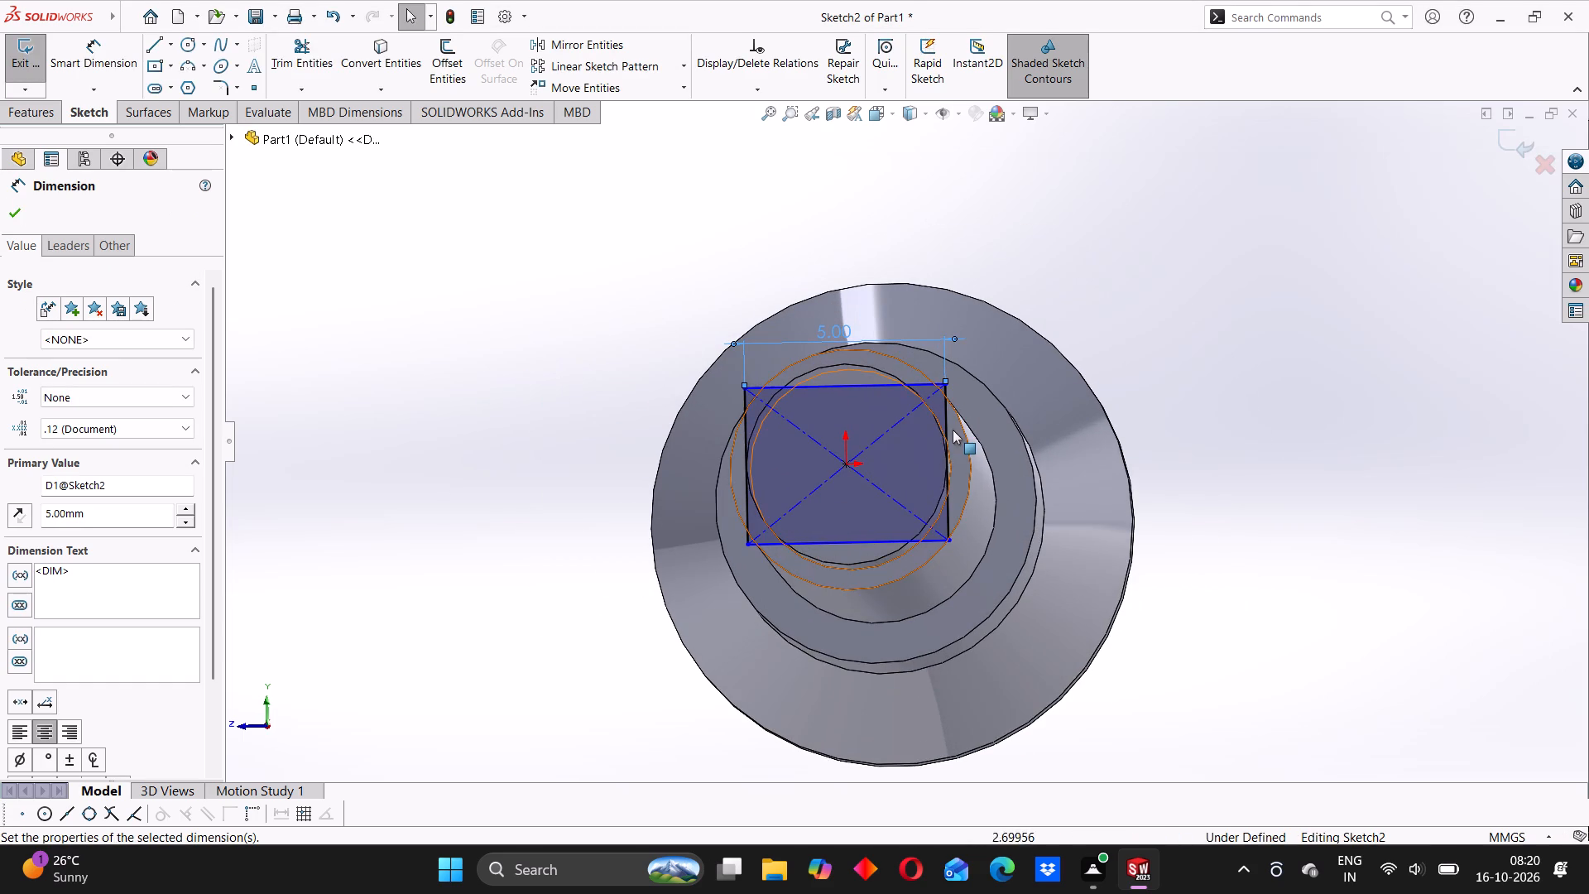
# Dimension the vertical side of the rectangle on the stem's end face as 5 mm.
pyautogui.click(948, 413)
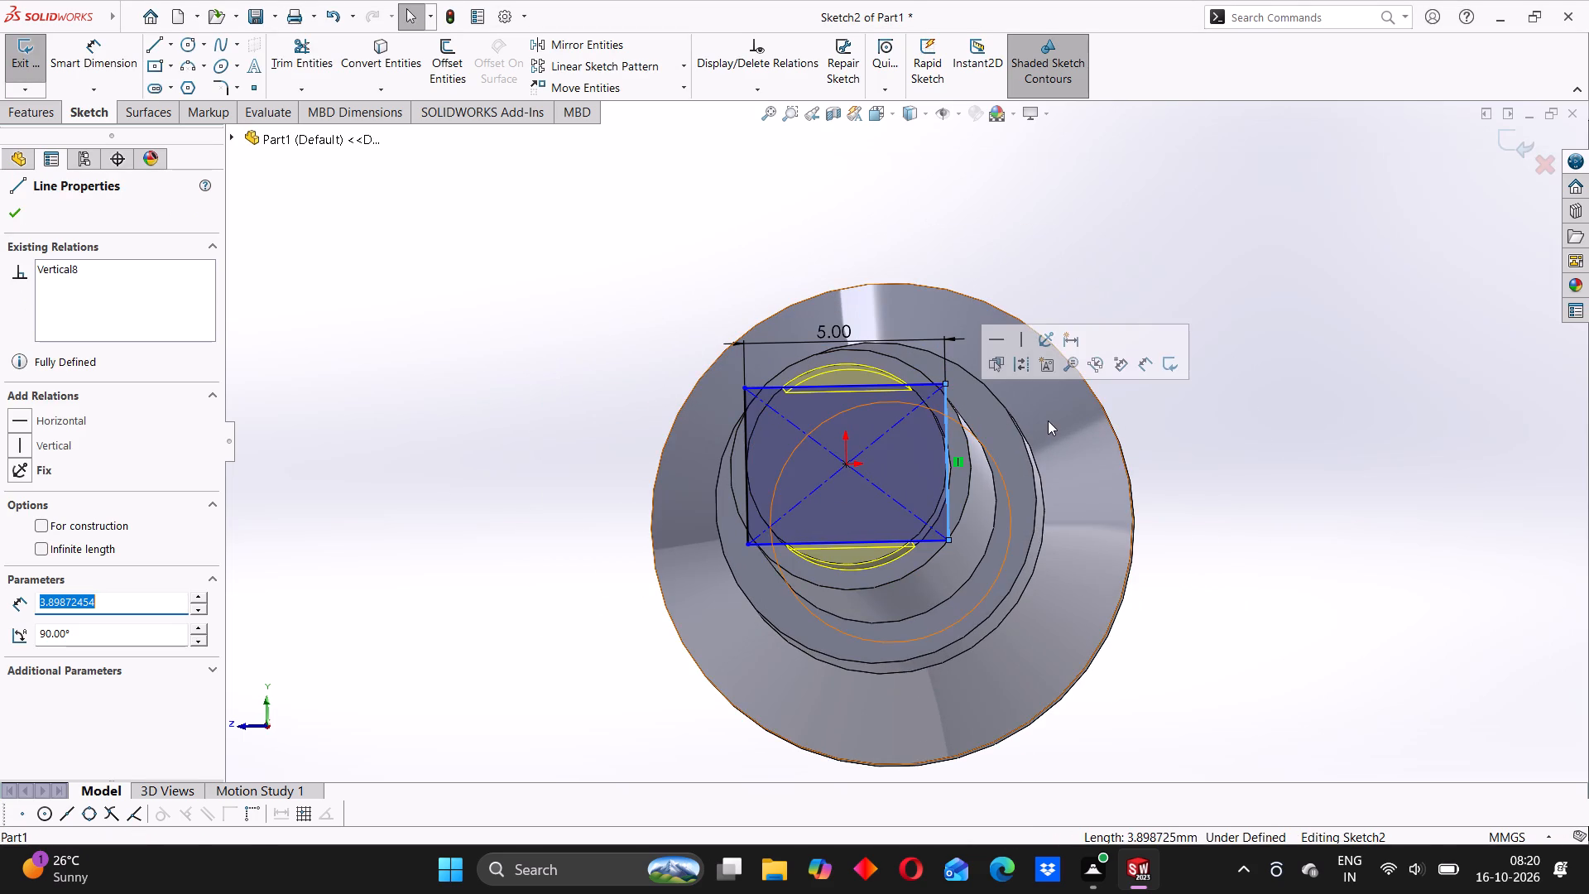
pyautogui.click(768, 226)
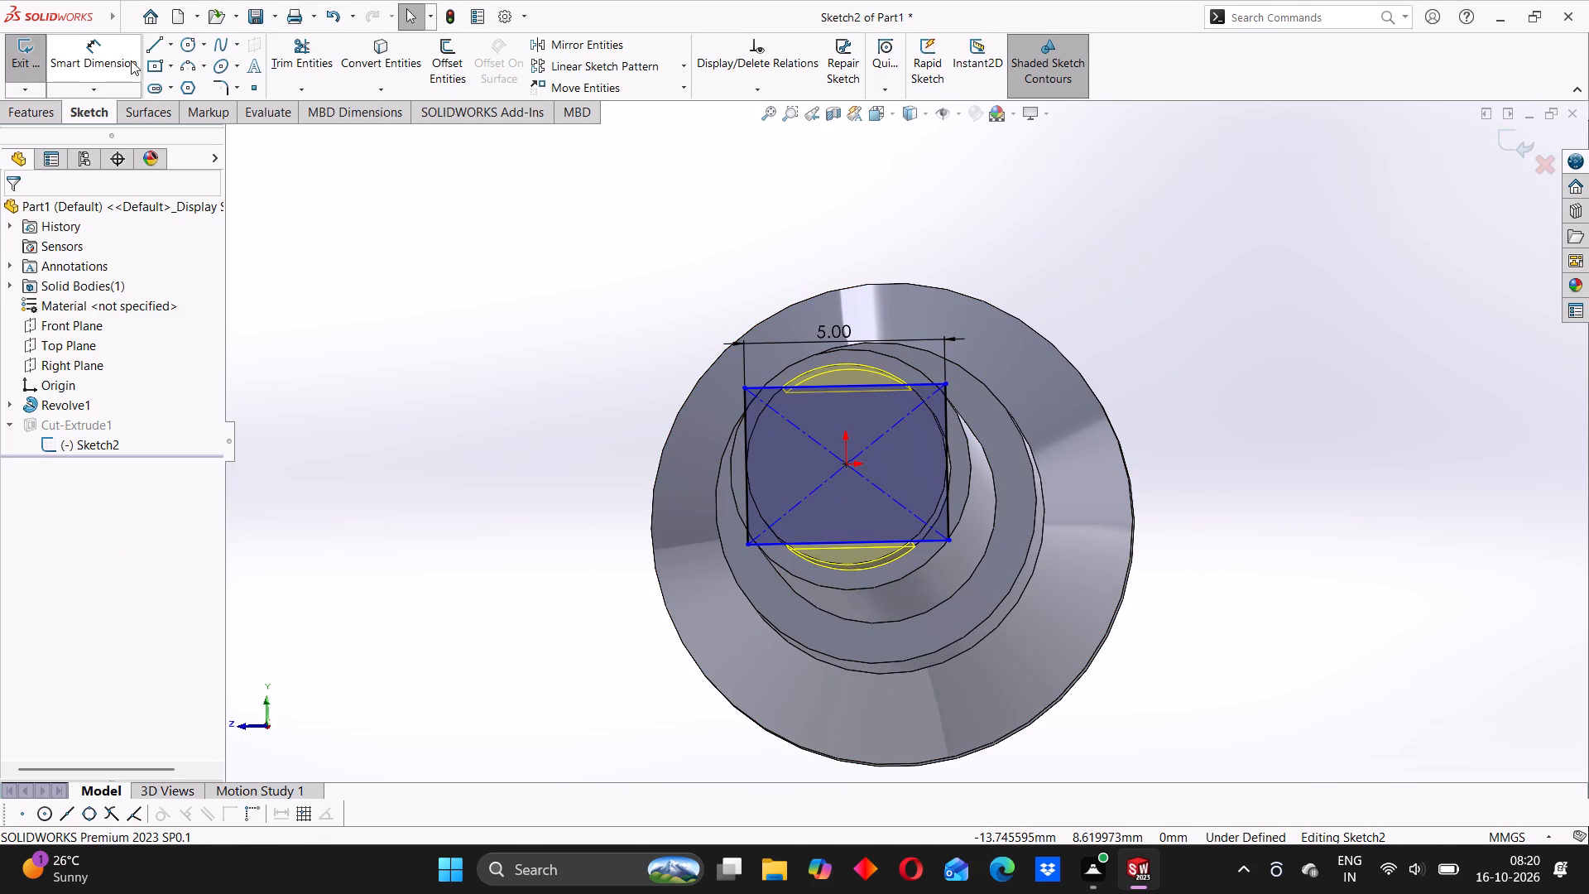
pyautogui.click(131, 60)
pyautogui.moveTo(942, 405); pyautogui.dragTo(943, 405)
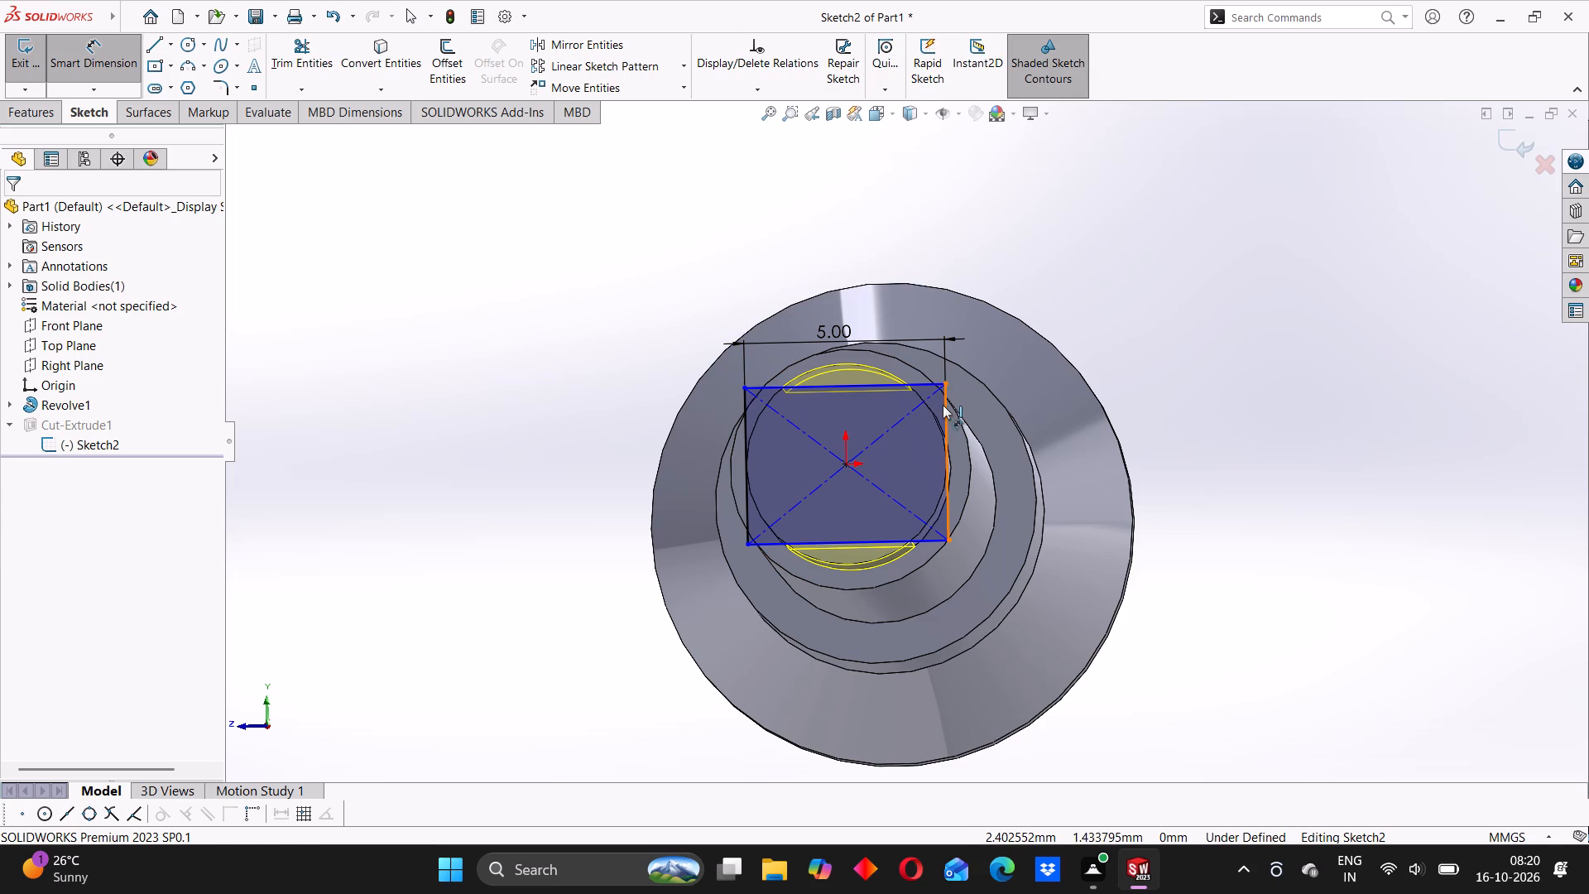
pyautogui.moveTo(943, 405); pyautogui.dragTo(955, 408)
pyautogui.click(1054, 413)
pyautogui.press('5')
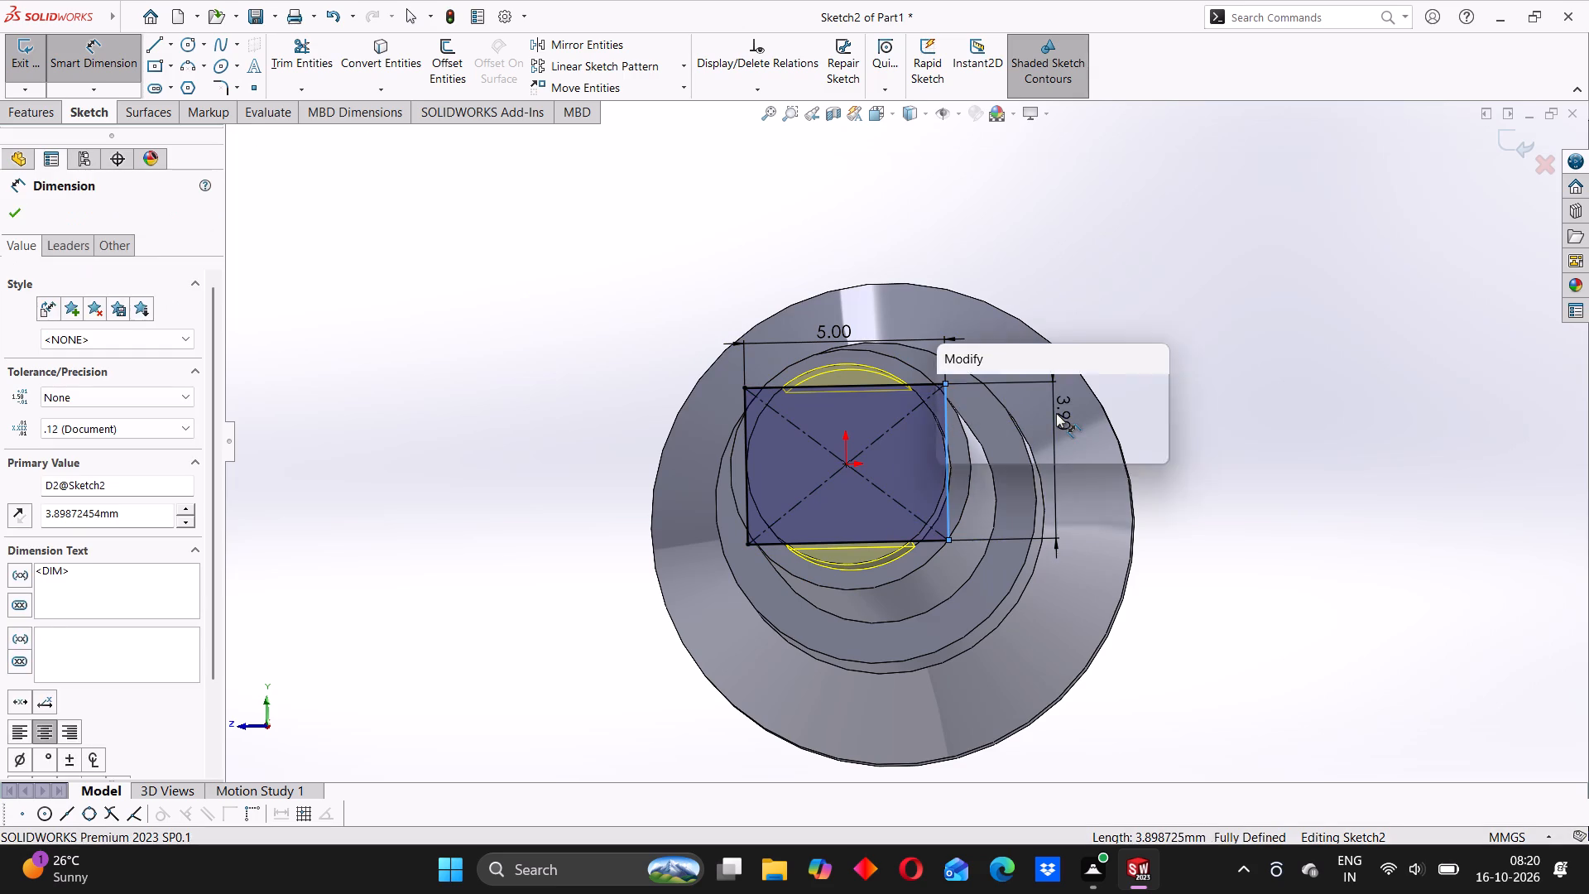
pyautogui.press('Return')
pyautogui.click(1145, 348)
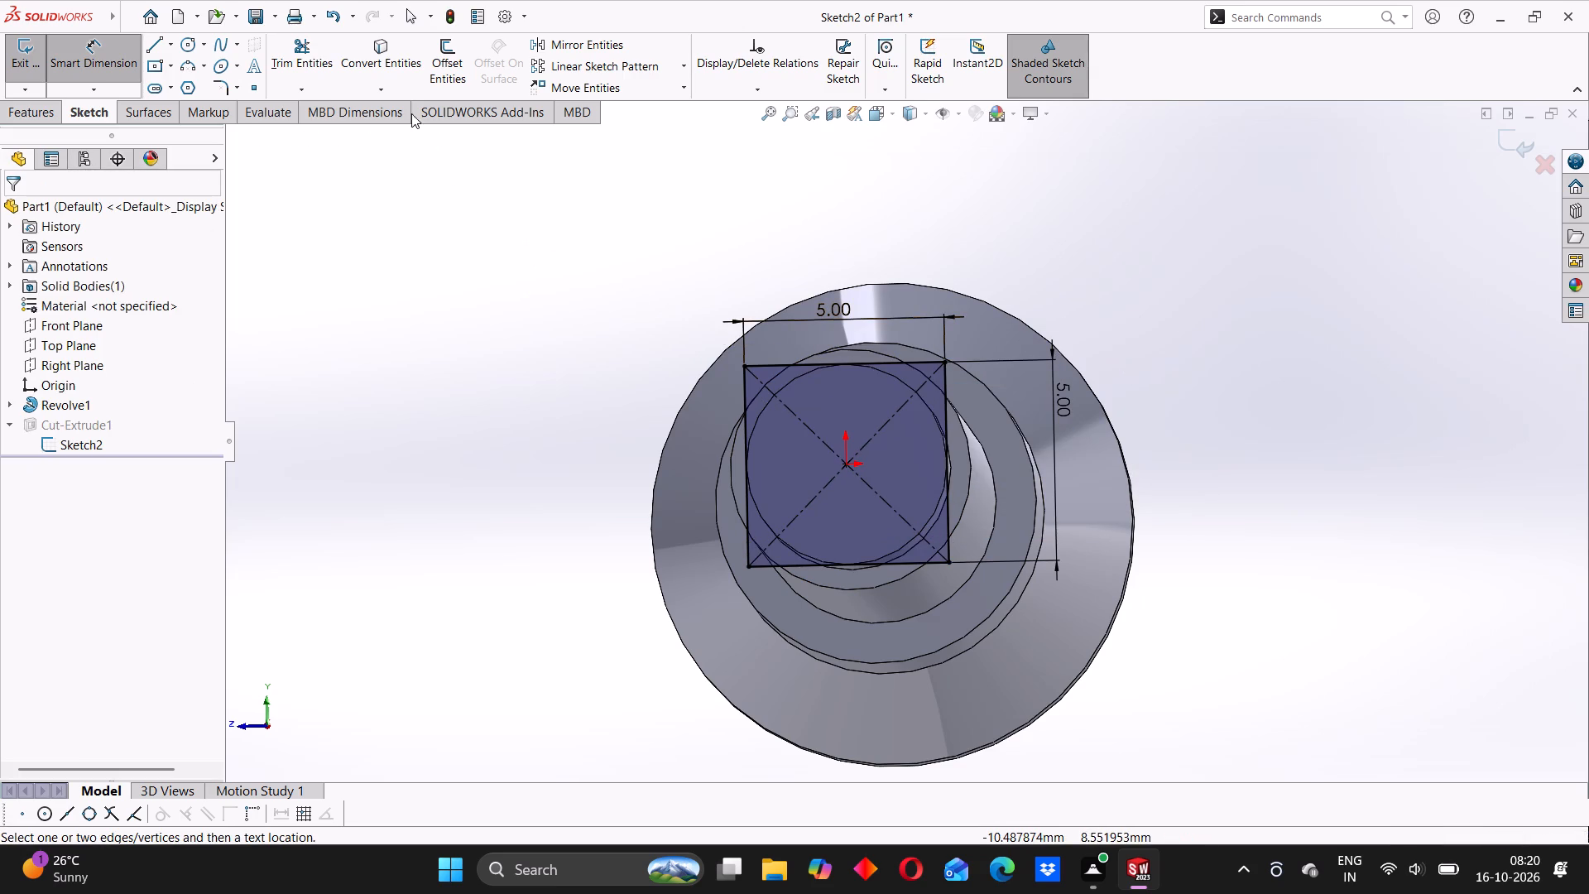
pyautogui.click(107, 55)
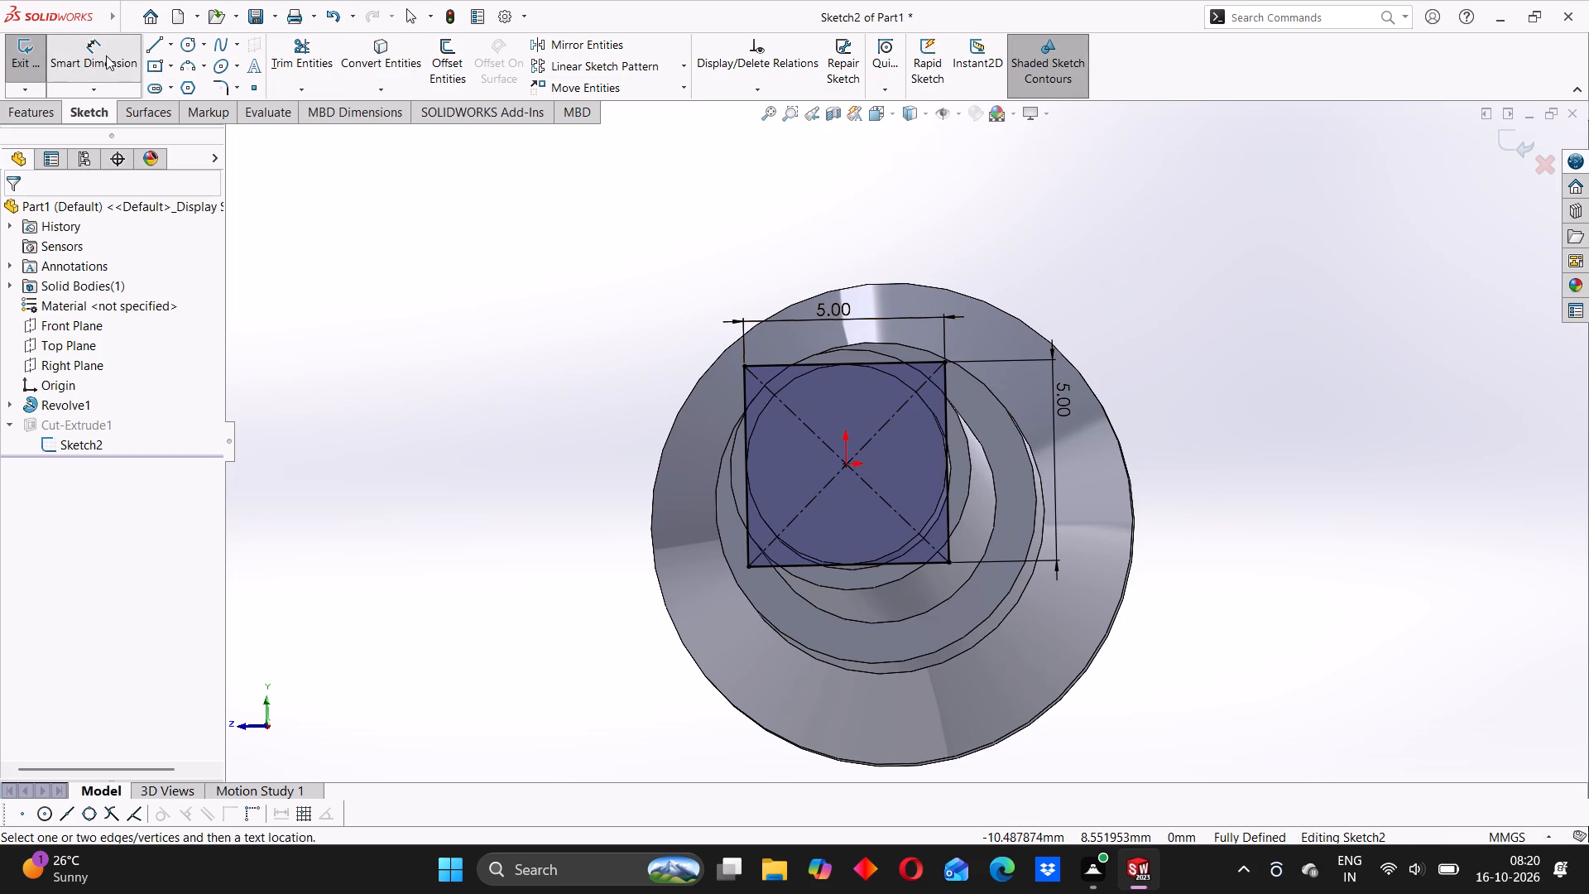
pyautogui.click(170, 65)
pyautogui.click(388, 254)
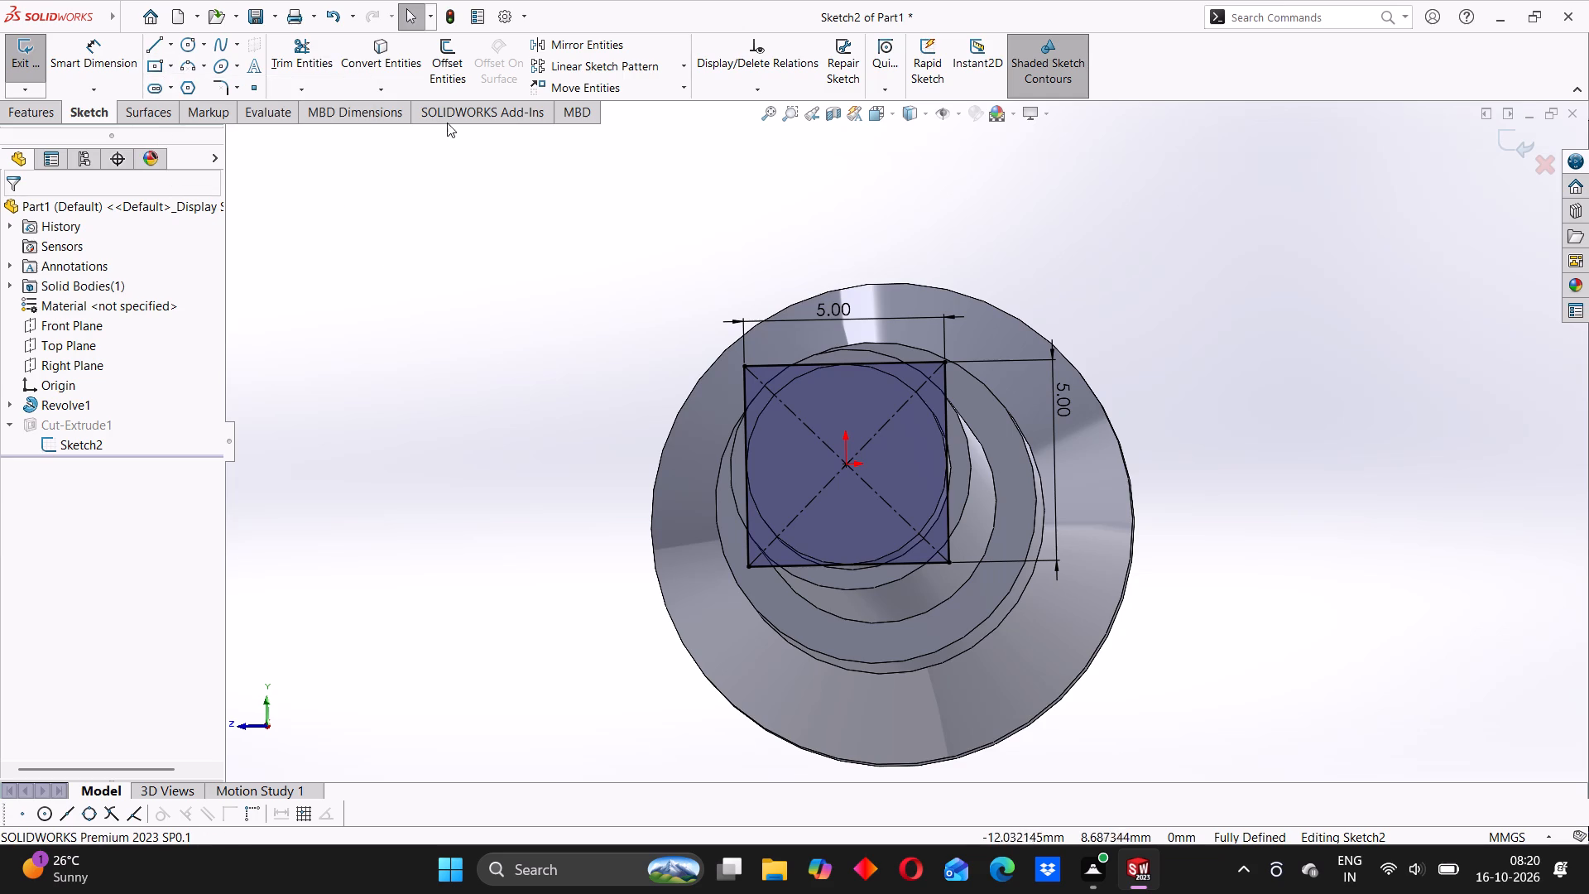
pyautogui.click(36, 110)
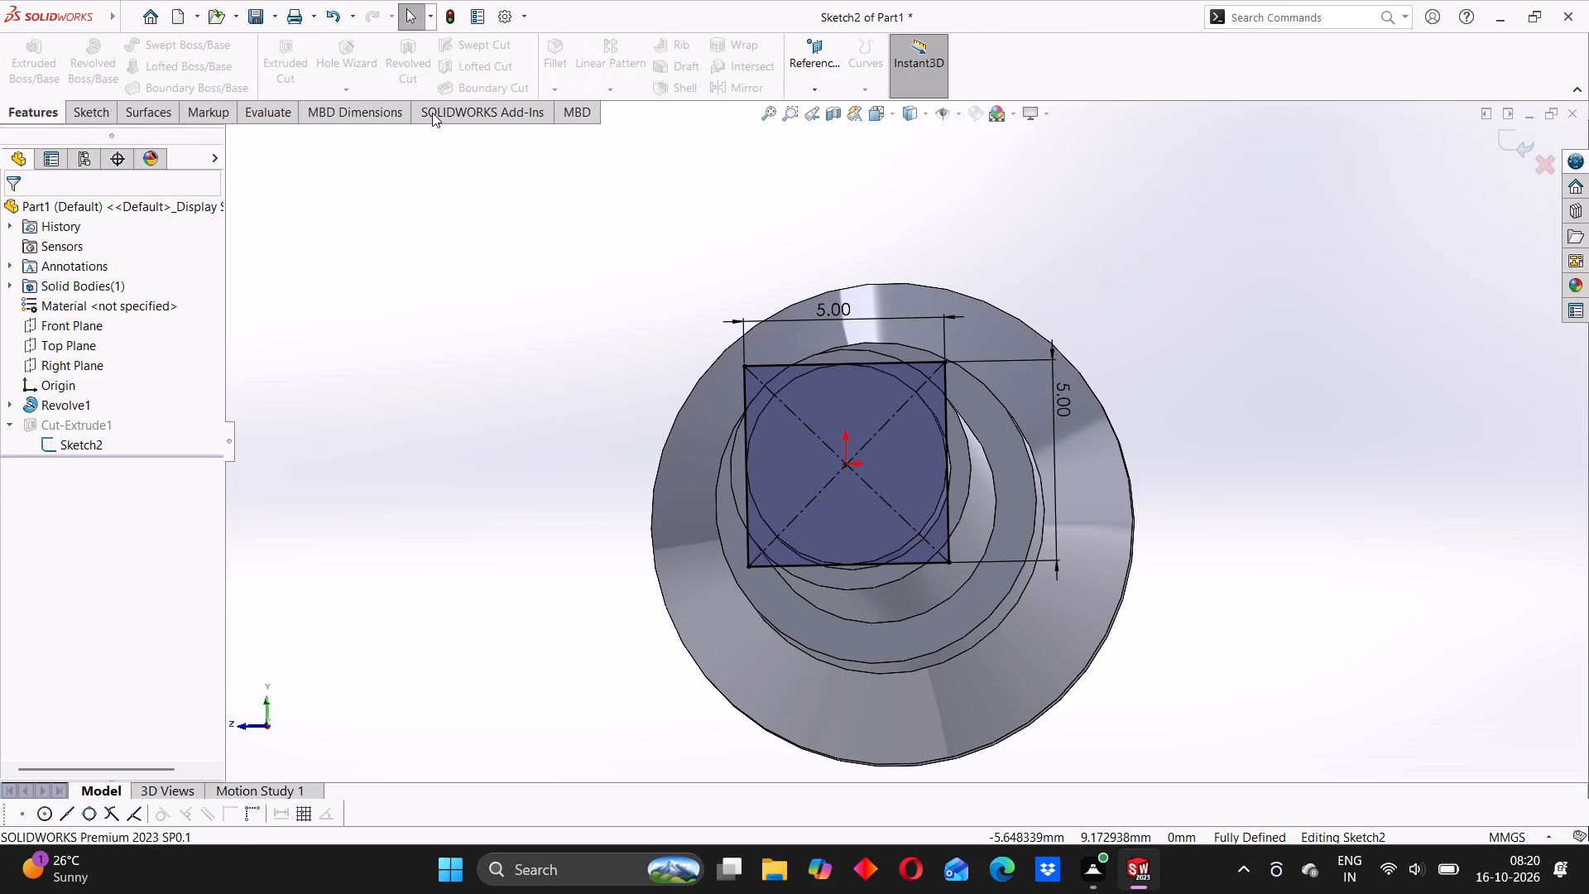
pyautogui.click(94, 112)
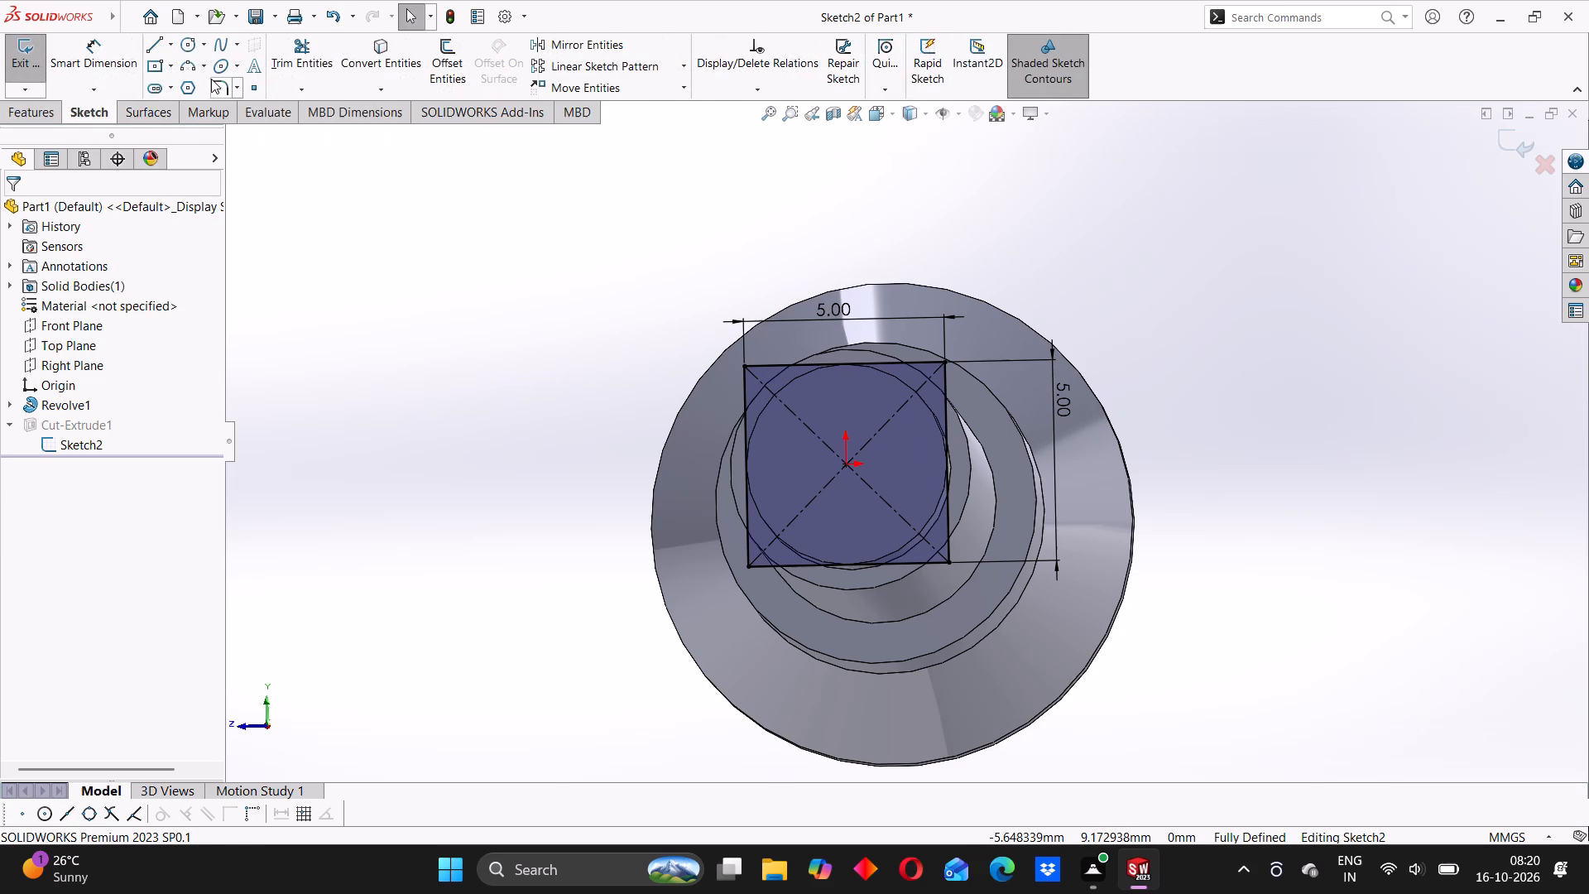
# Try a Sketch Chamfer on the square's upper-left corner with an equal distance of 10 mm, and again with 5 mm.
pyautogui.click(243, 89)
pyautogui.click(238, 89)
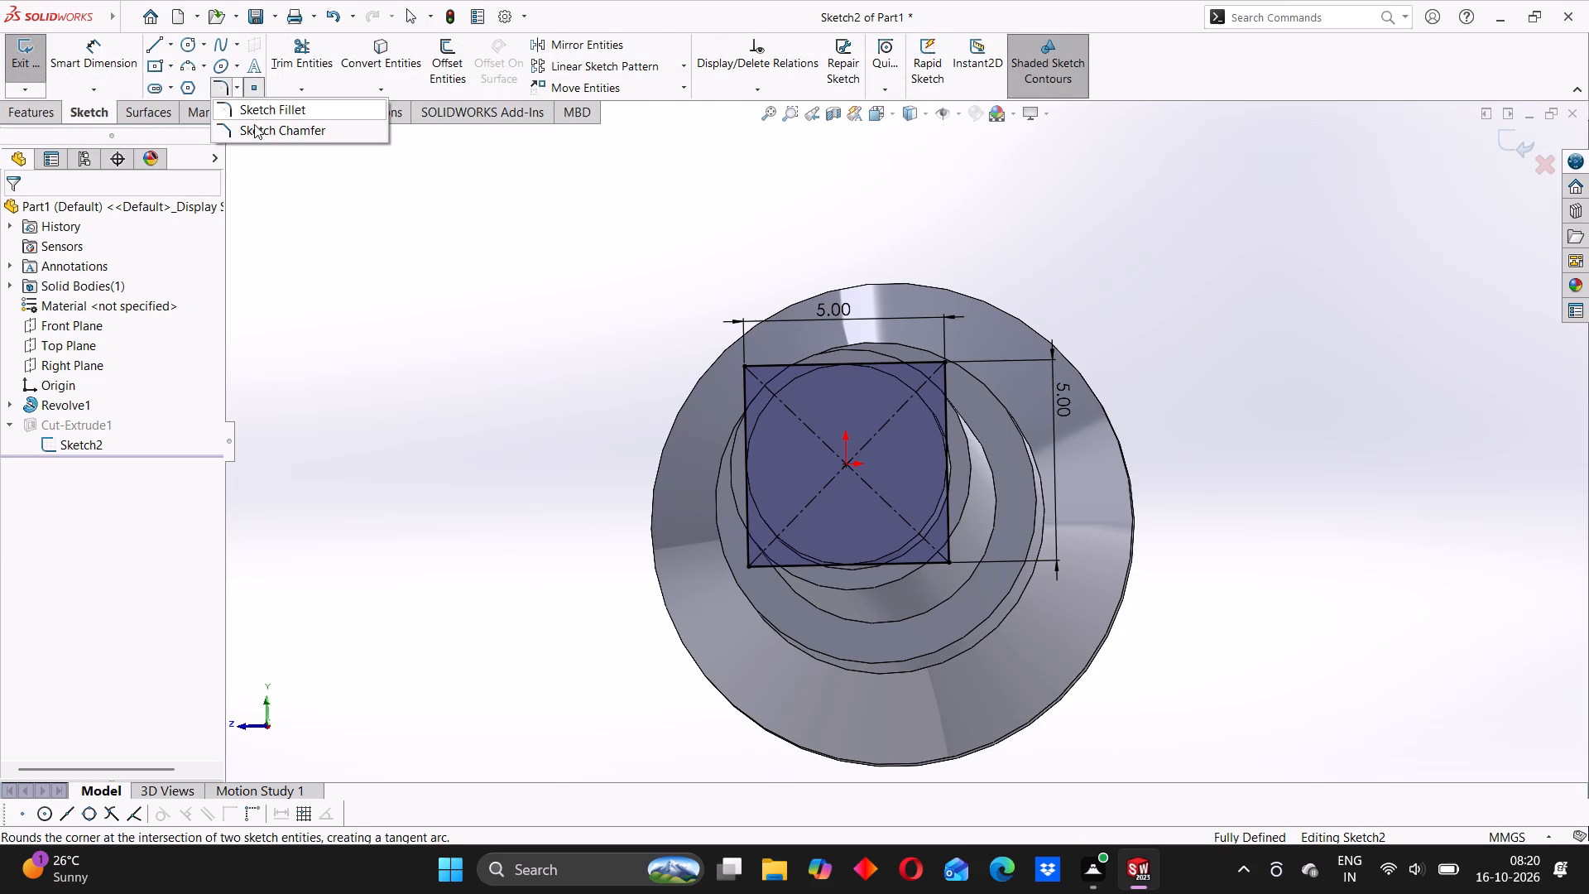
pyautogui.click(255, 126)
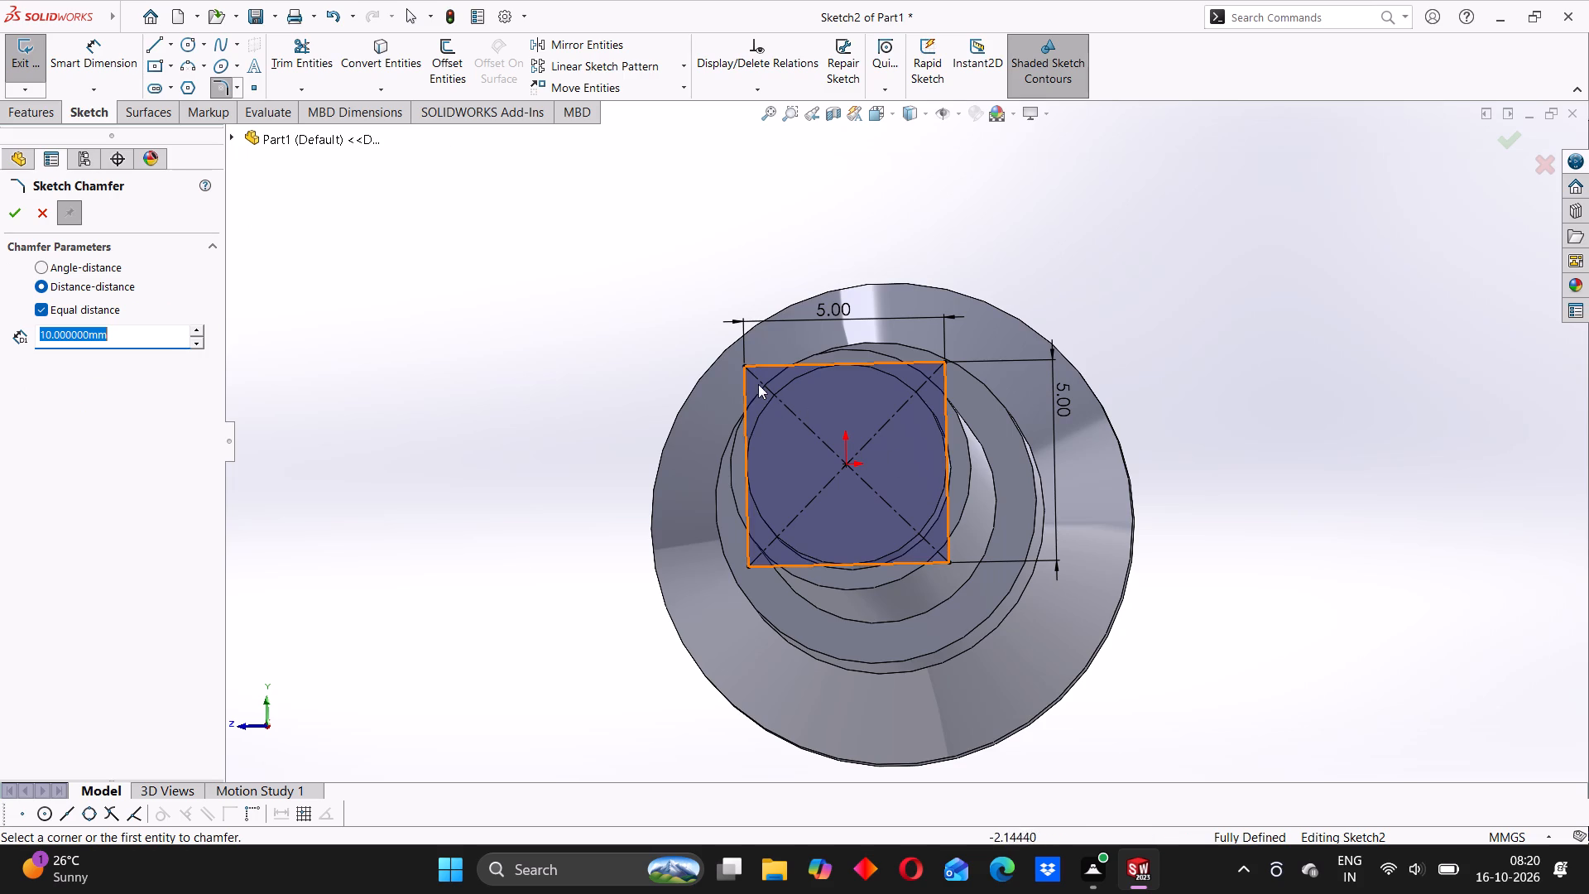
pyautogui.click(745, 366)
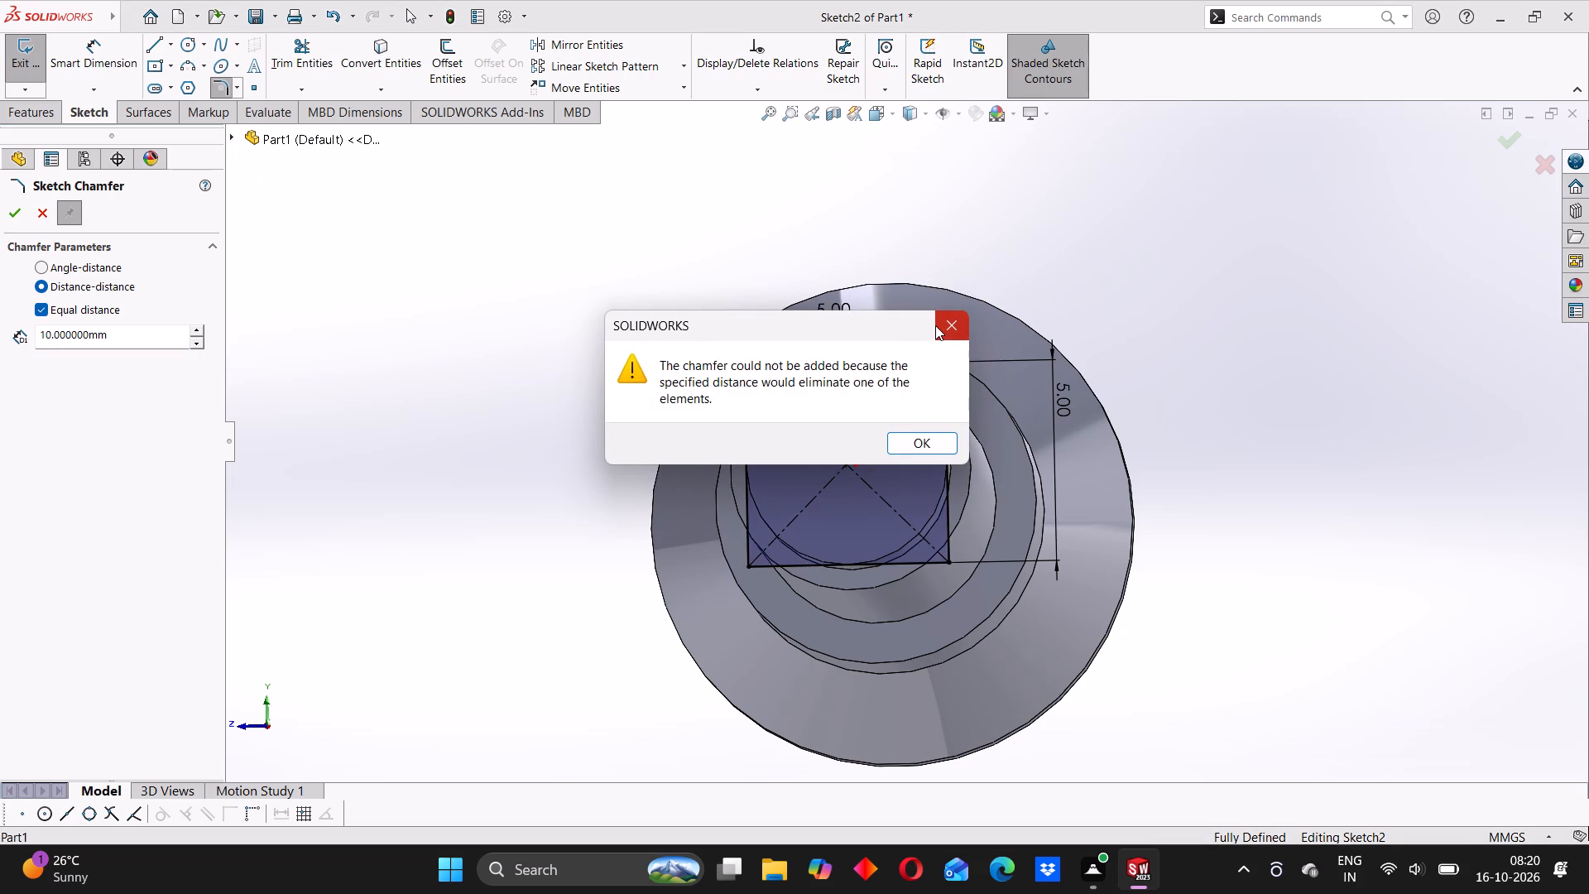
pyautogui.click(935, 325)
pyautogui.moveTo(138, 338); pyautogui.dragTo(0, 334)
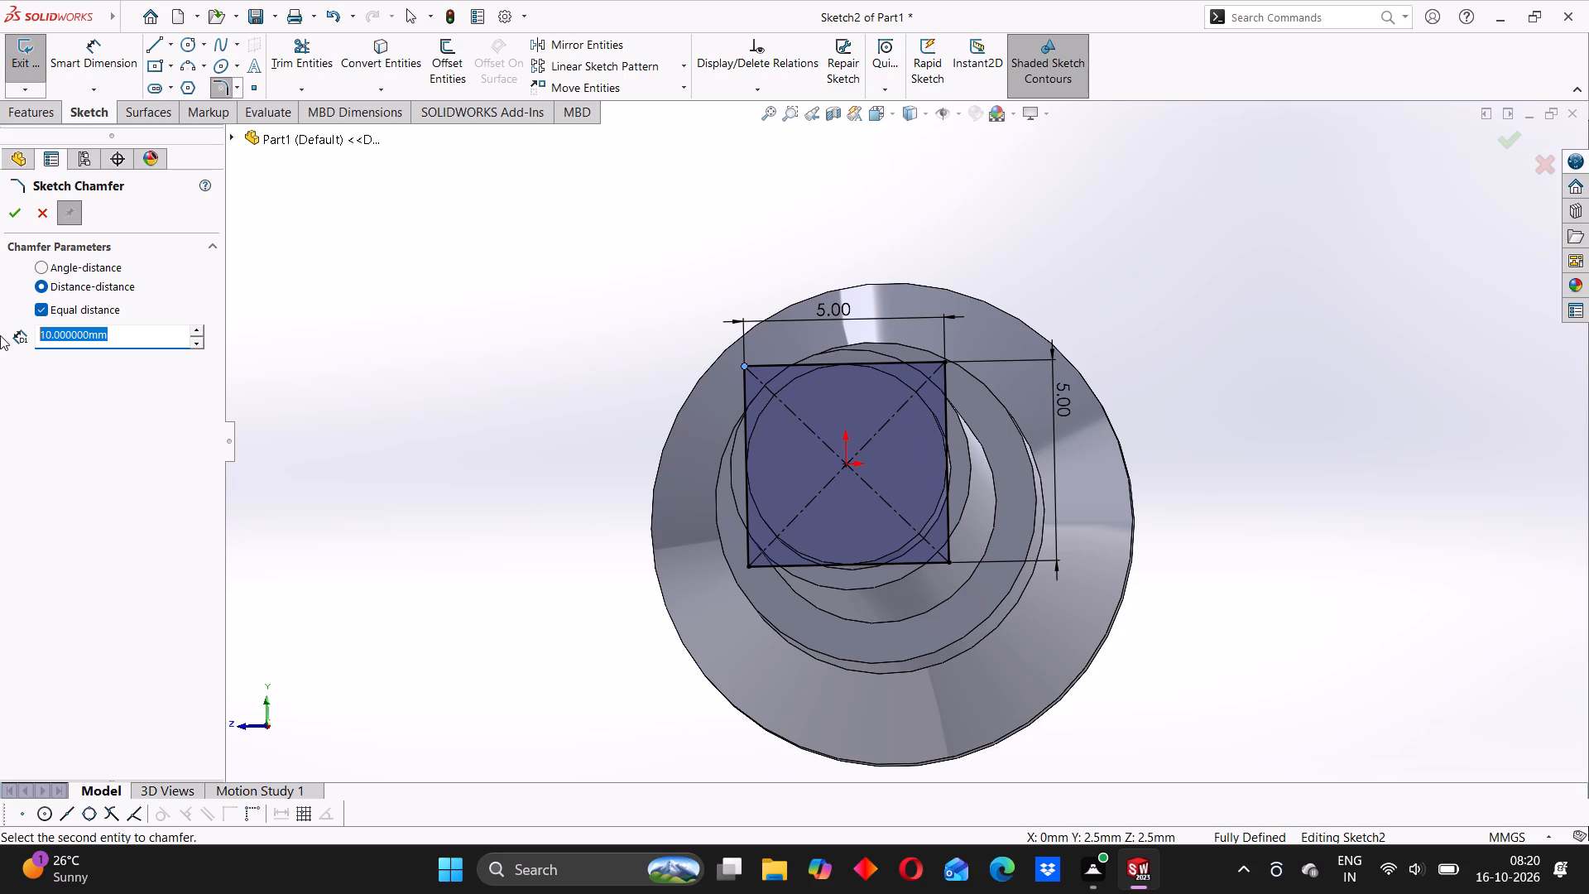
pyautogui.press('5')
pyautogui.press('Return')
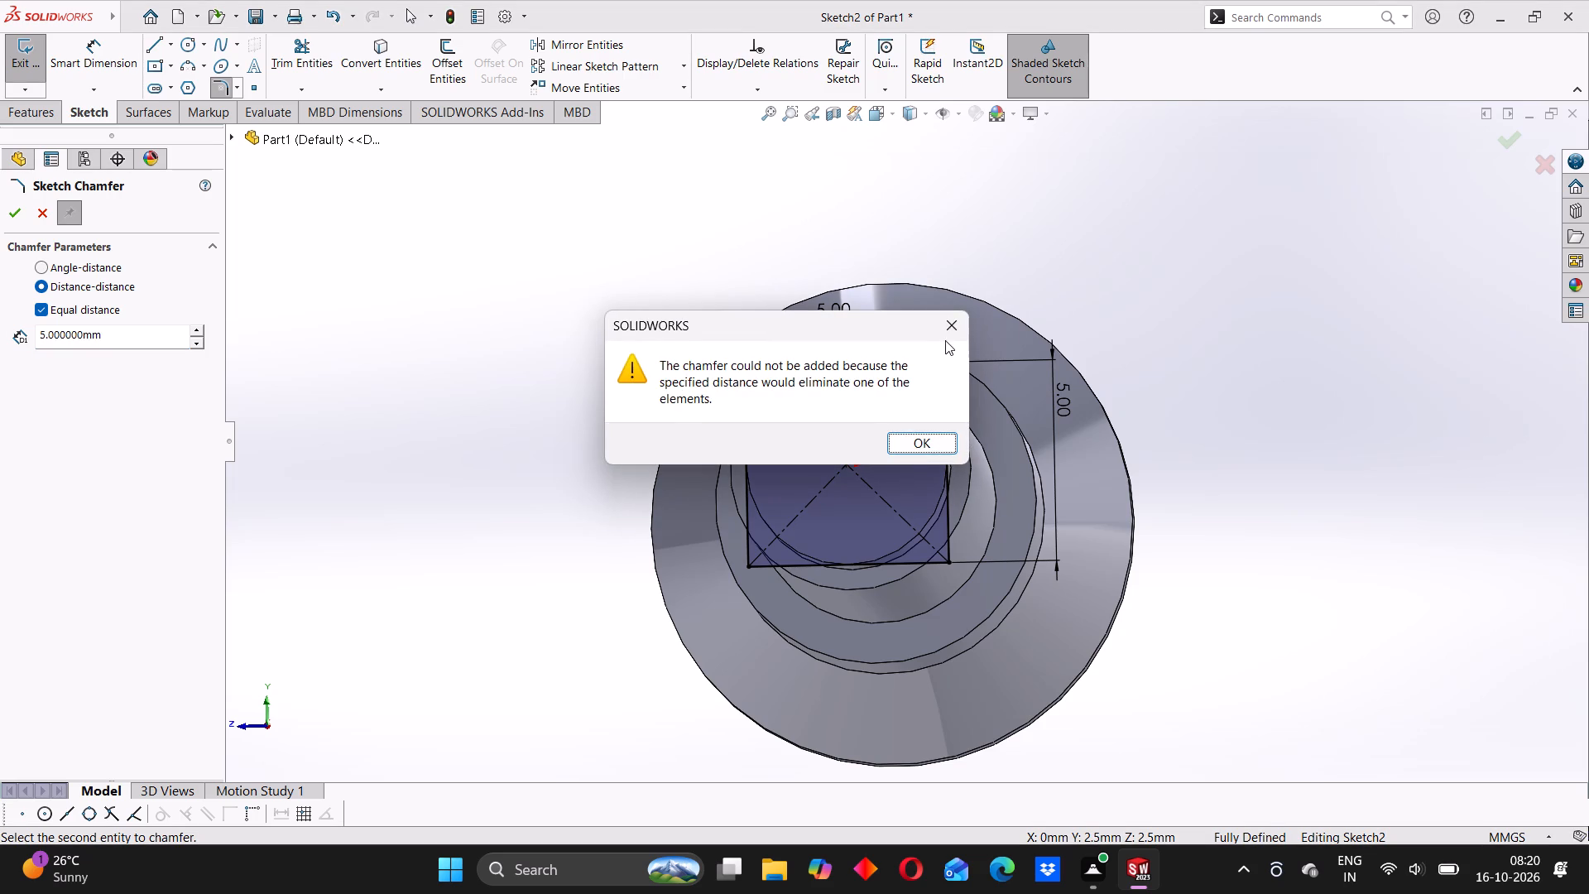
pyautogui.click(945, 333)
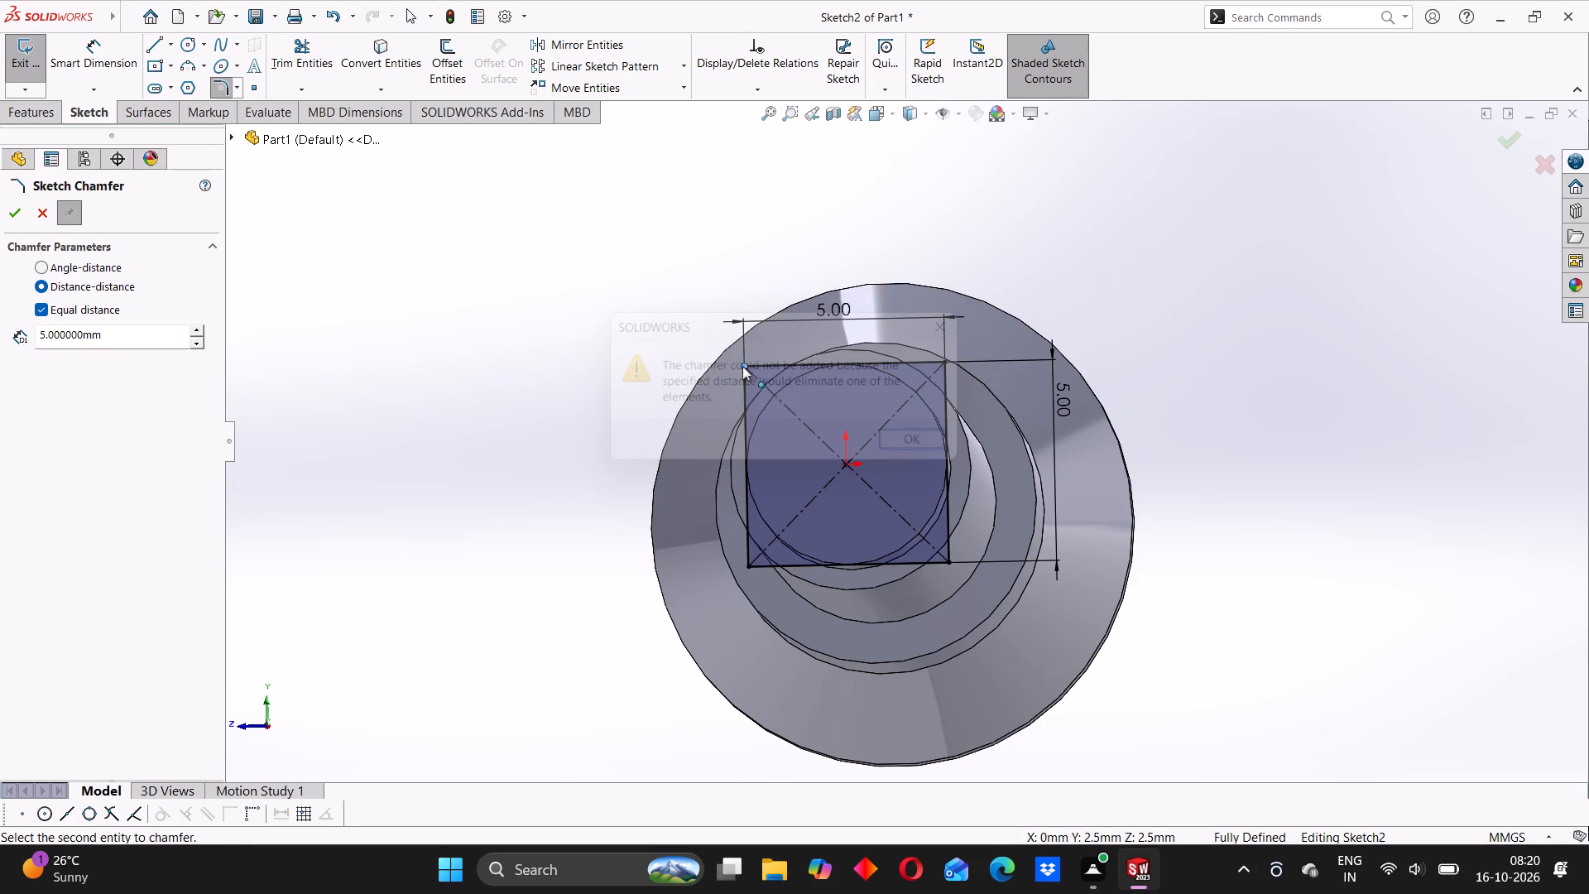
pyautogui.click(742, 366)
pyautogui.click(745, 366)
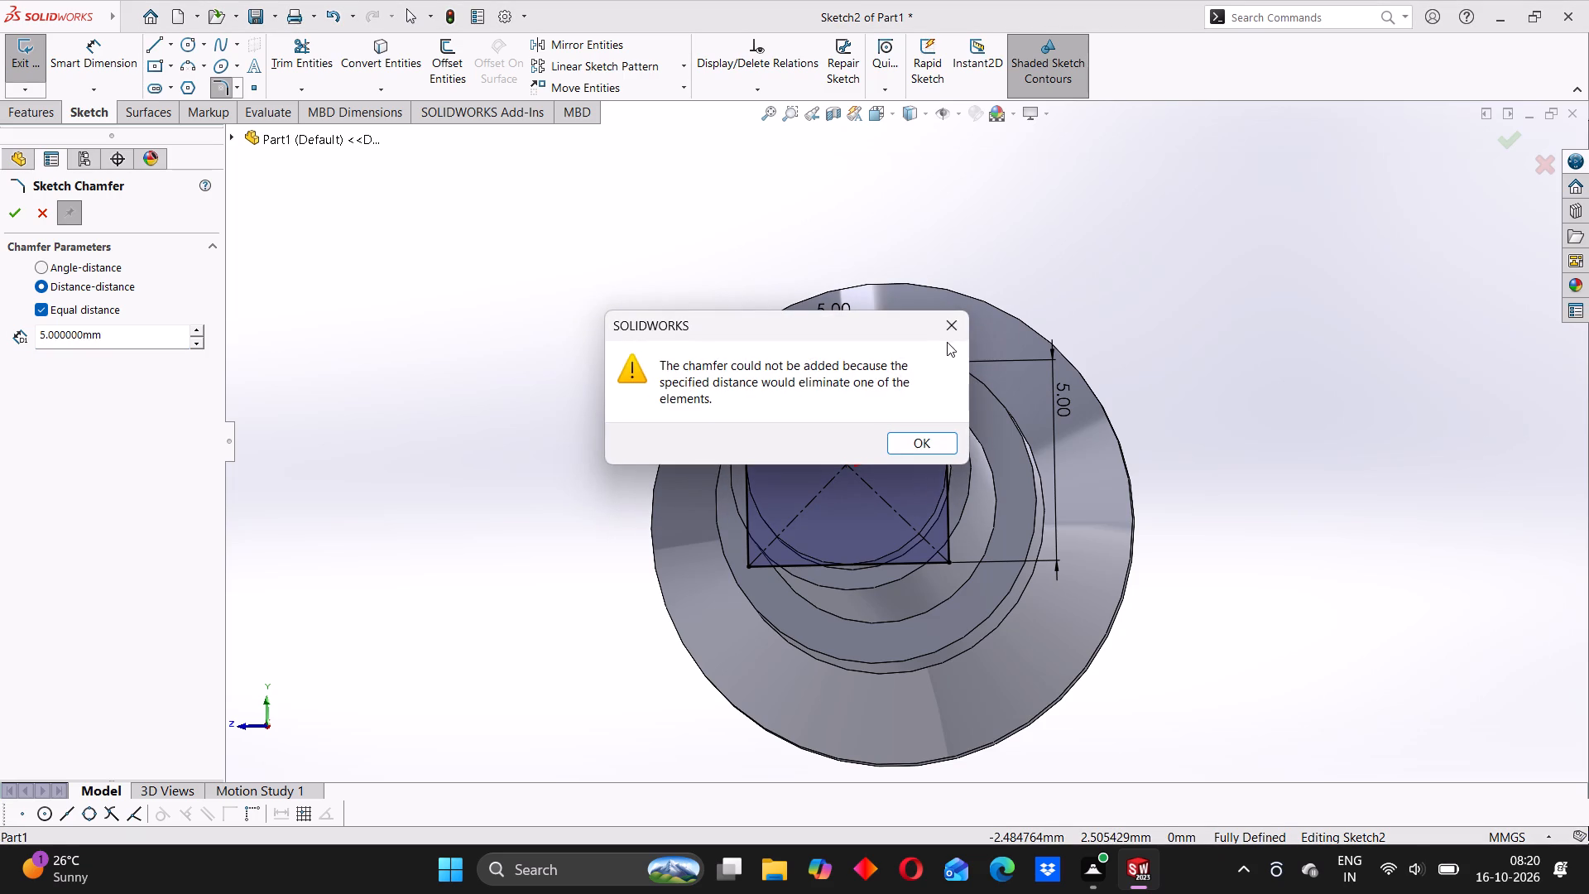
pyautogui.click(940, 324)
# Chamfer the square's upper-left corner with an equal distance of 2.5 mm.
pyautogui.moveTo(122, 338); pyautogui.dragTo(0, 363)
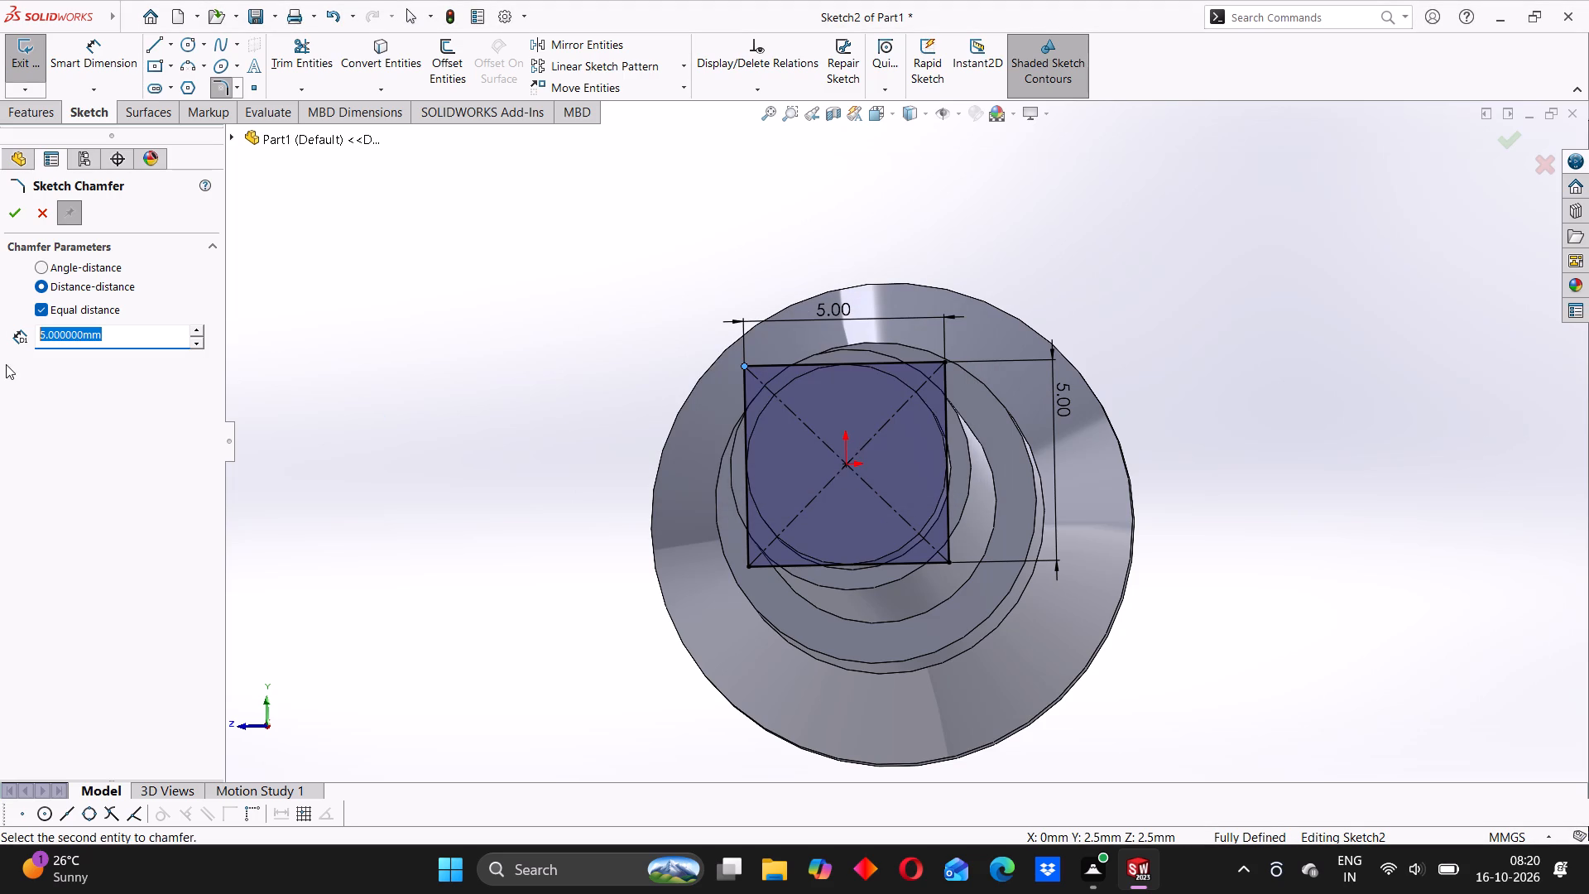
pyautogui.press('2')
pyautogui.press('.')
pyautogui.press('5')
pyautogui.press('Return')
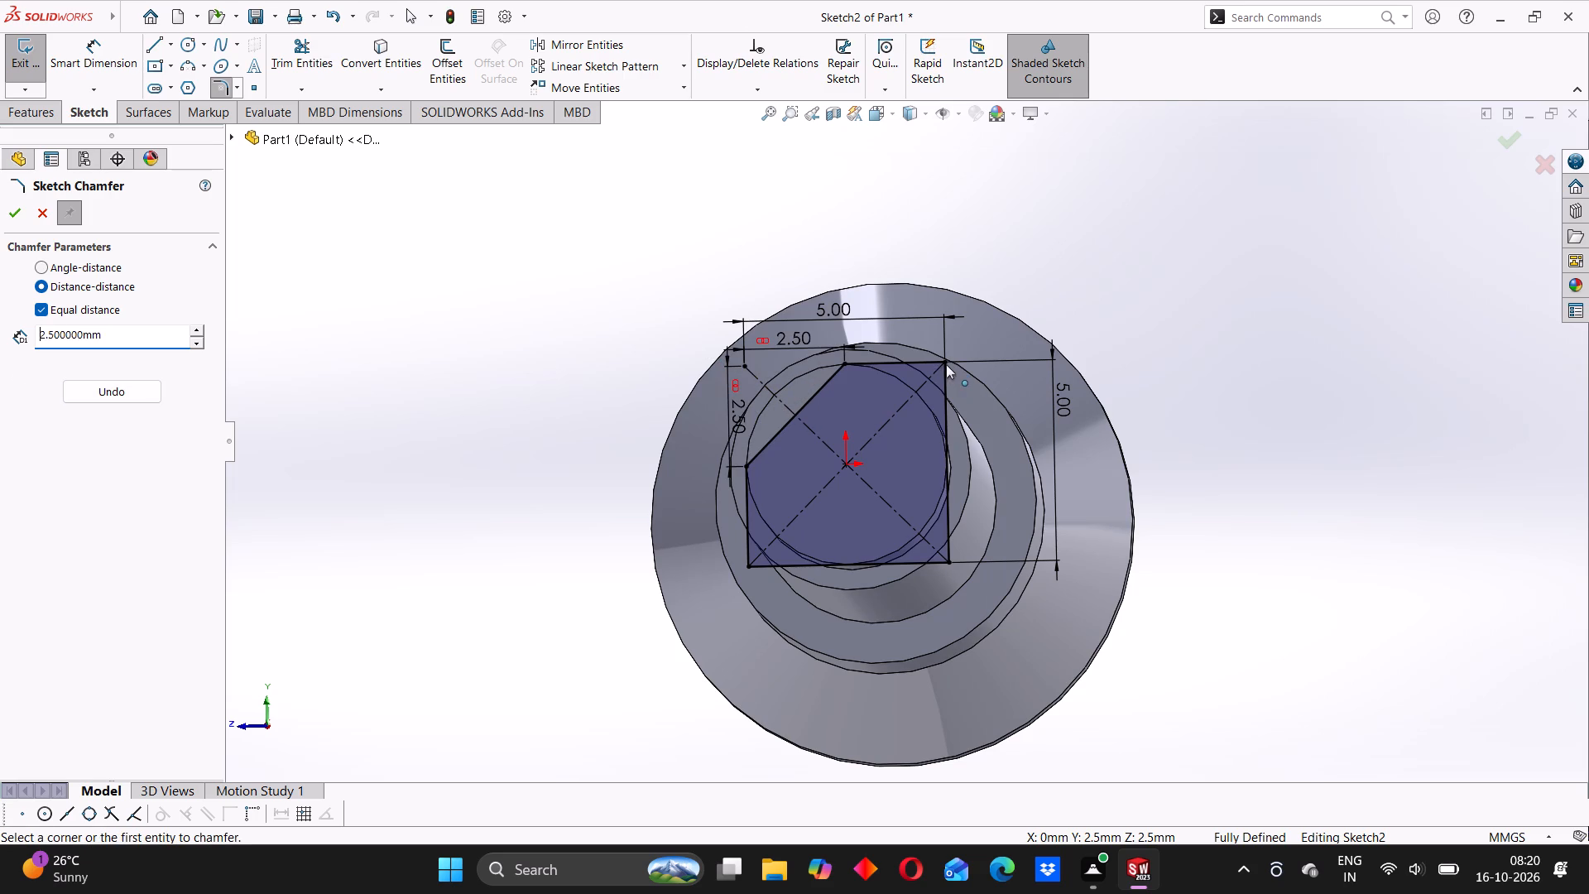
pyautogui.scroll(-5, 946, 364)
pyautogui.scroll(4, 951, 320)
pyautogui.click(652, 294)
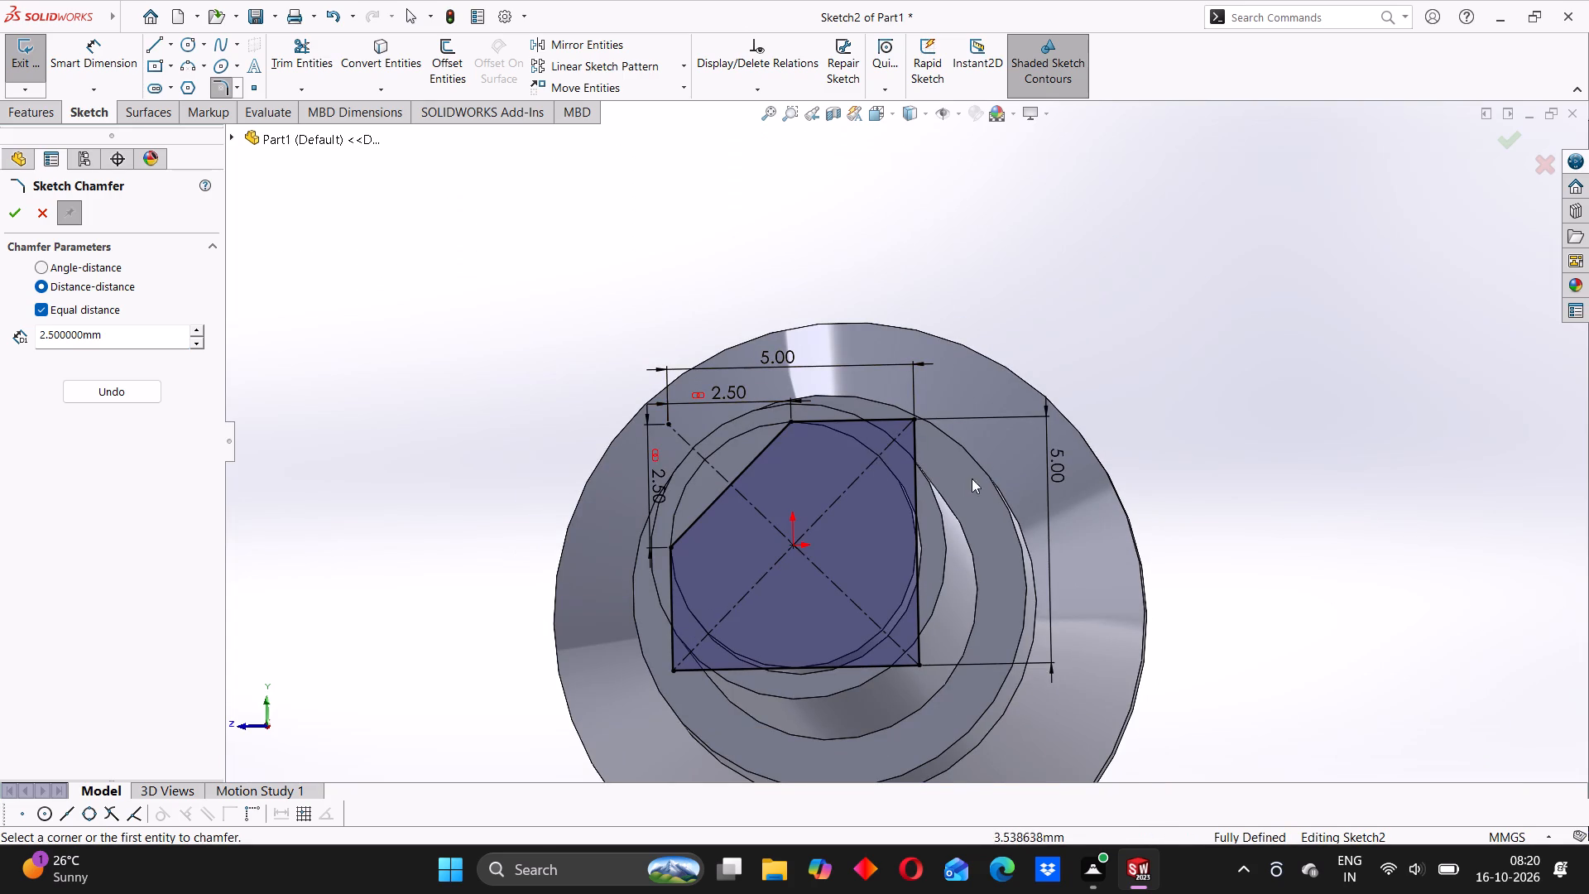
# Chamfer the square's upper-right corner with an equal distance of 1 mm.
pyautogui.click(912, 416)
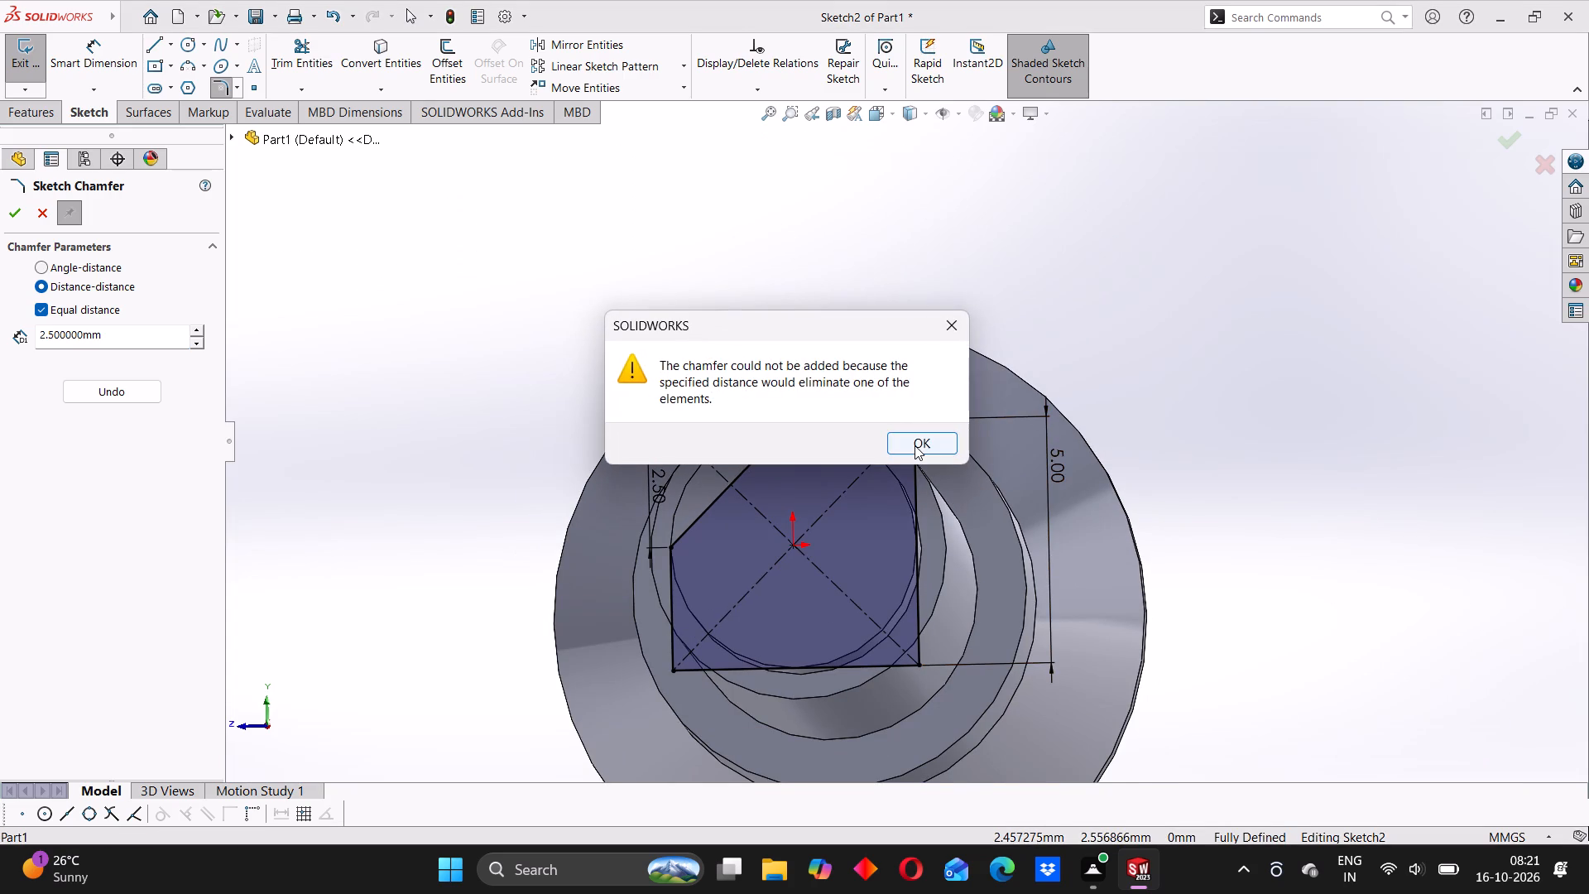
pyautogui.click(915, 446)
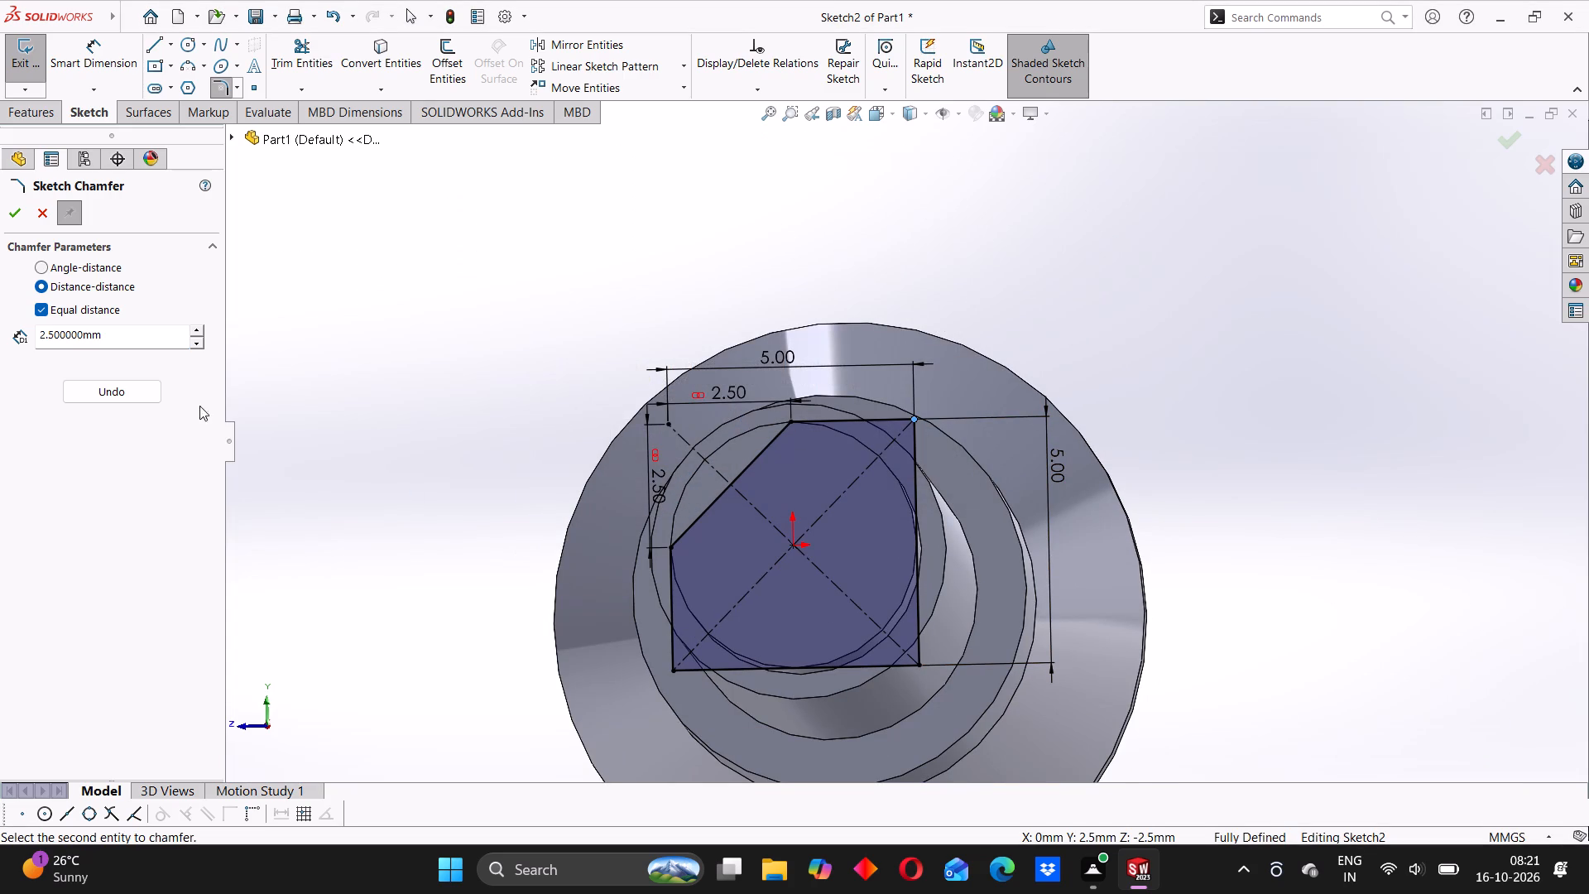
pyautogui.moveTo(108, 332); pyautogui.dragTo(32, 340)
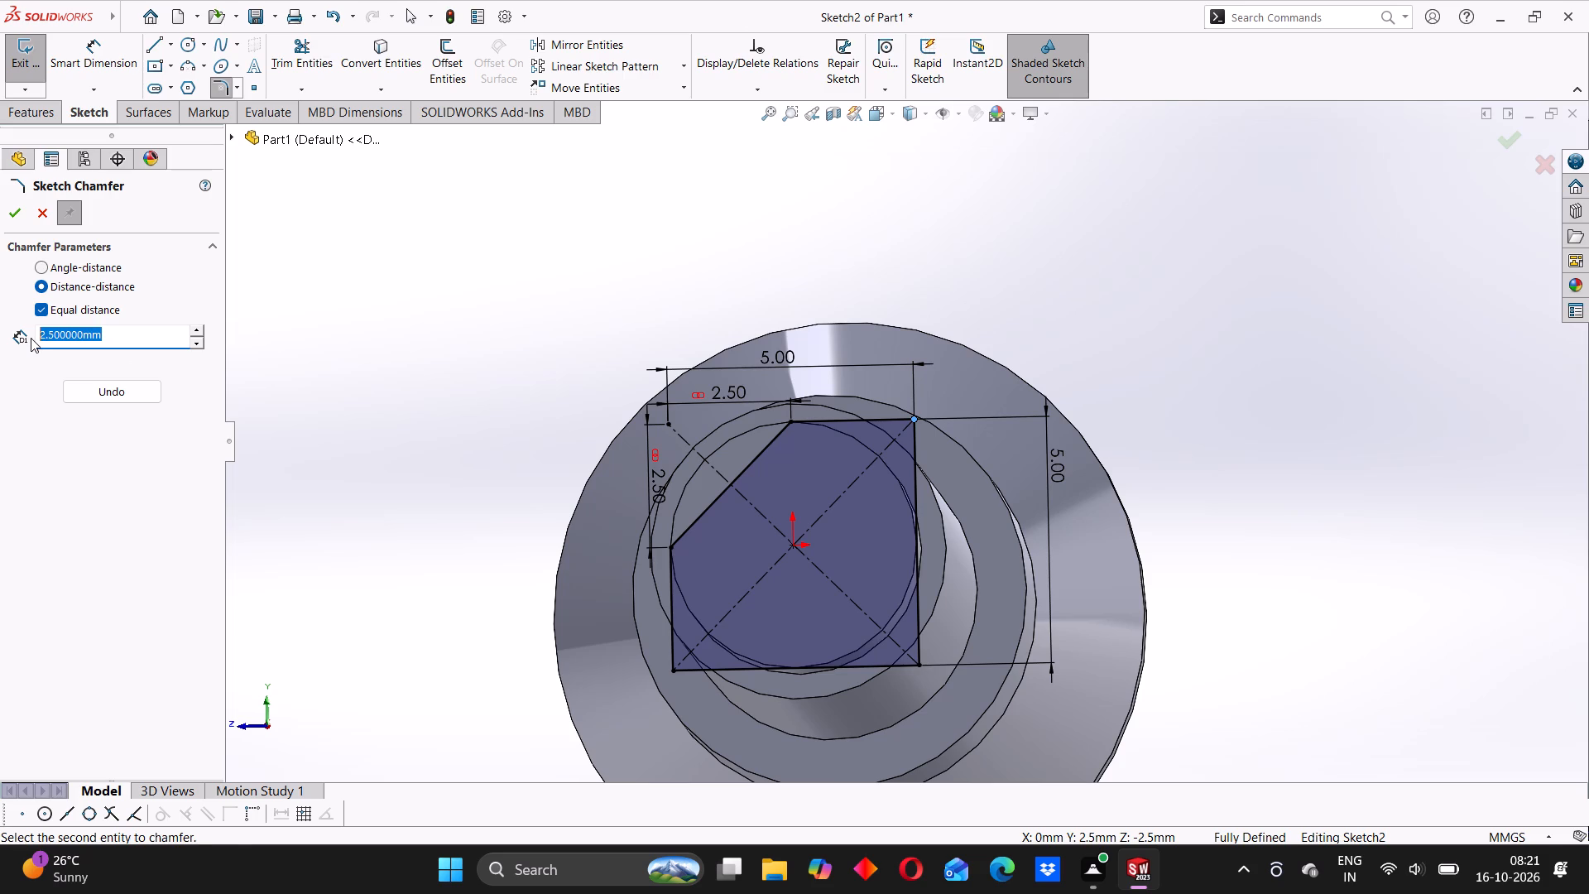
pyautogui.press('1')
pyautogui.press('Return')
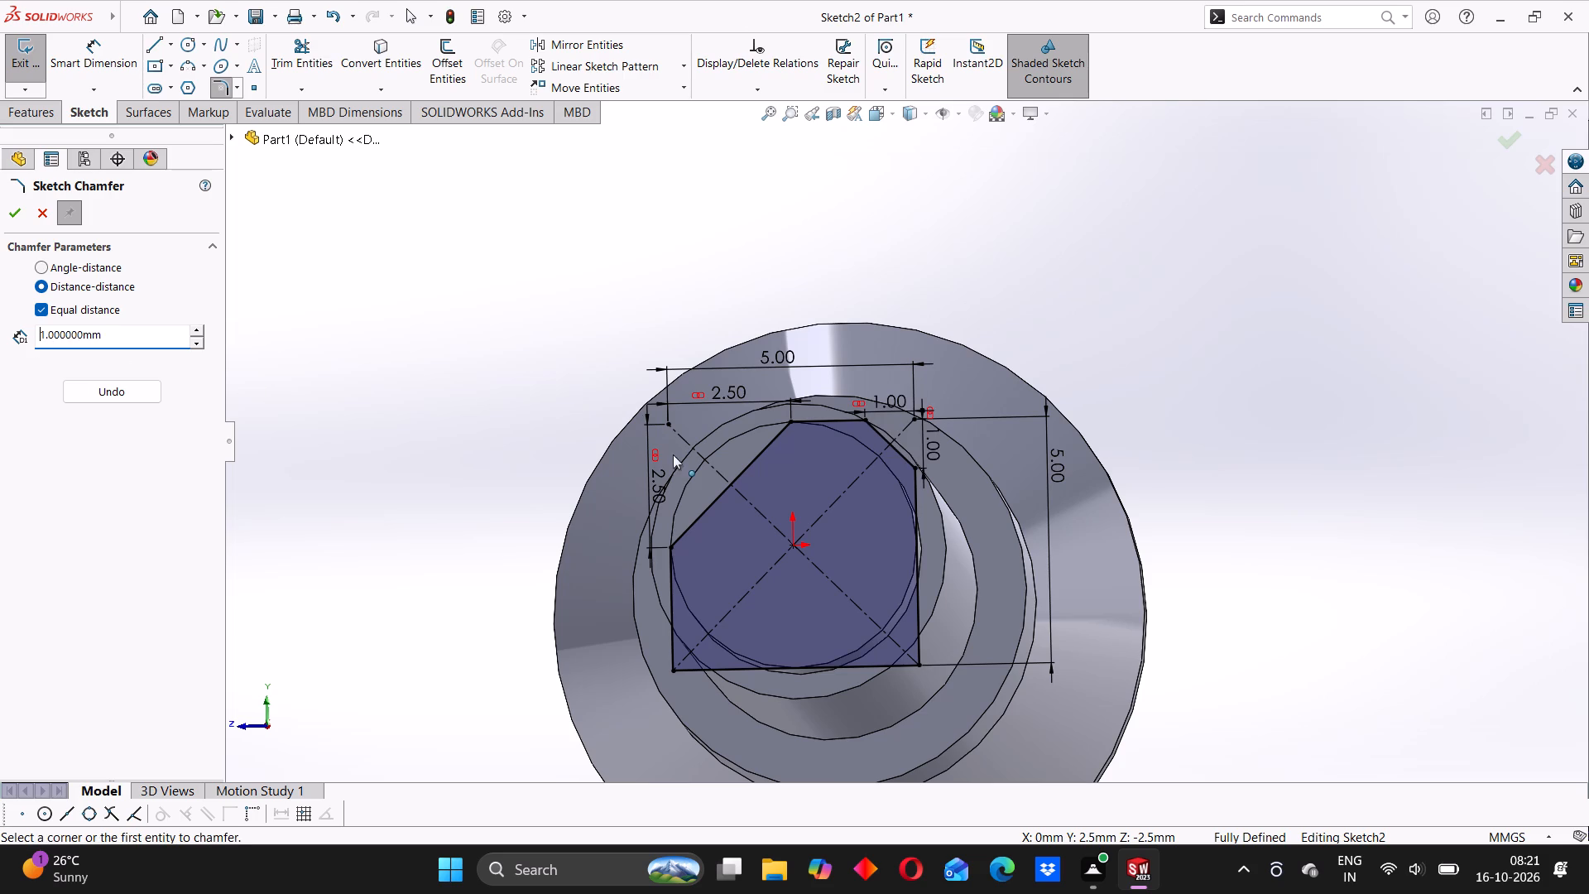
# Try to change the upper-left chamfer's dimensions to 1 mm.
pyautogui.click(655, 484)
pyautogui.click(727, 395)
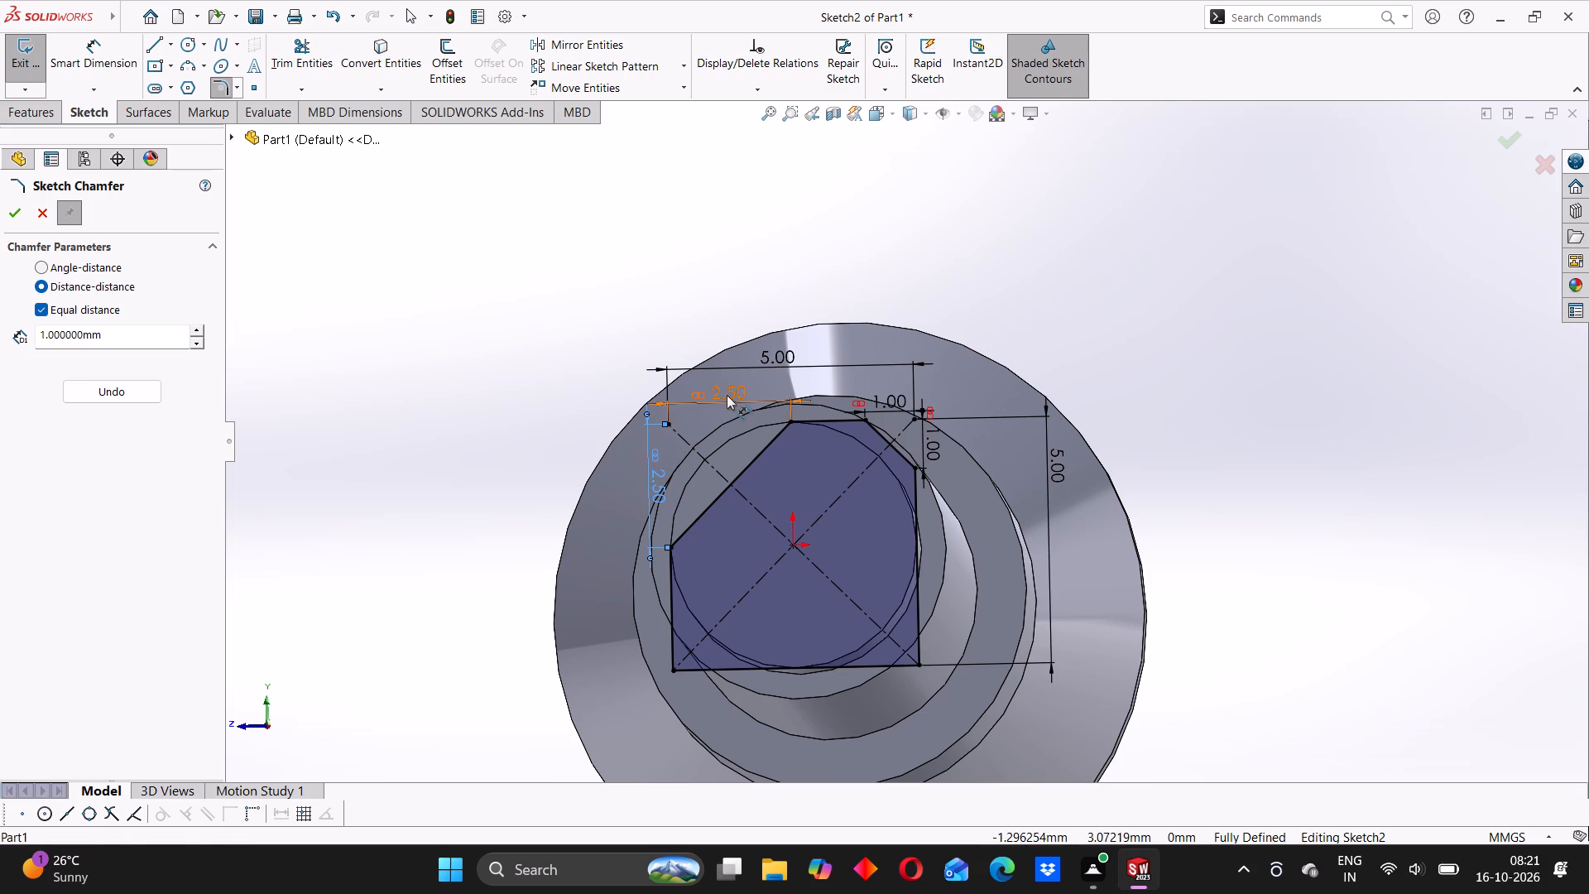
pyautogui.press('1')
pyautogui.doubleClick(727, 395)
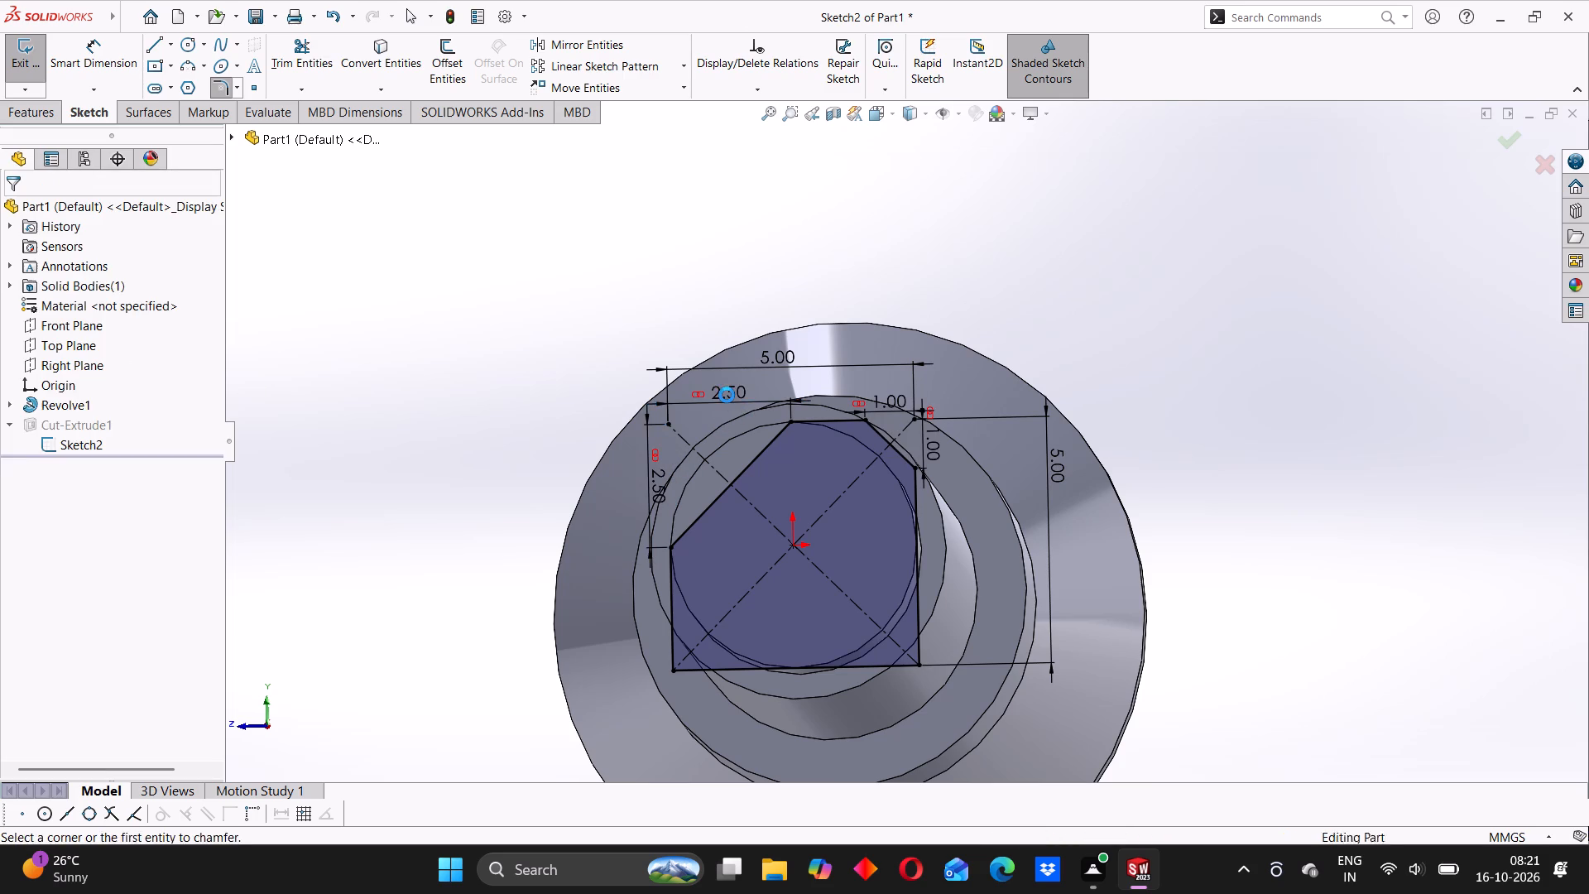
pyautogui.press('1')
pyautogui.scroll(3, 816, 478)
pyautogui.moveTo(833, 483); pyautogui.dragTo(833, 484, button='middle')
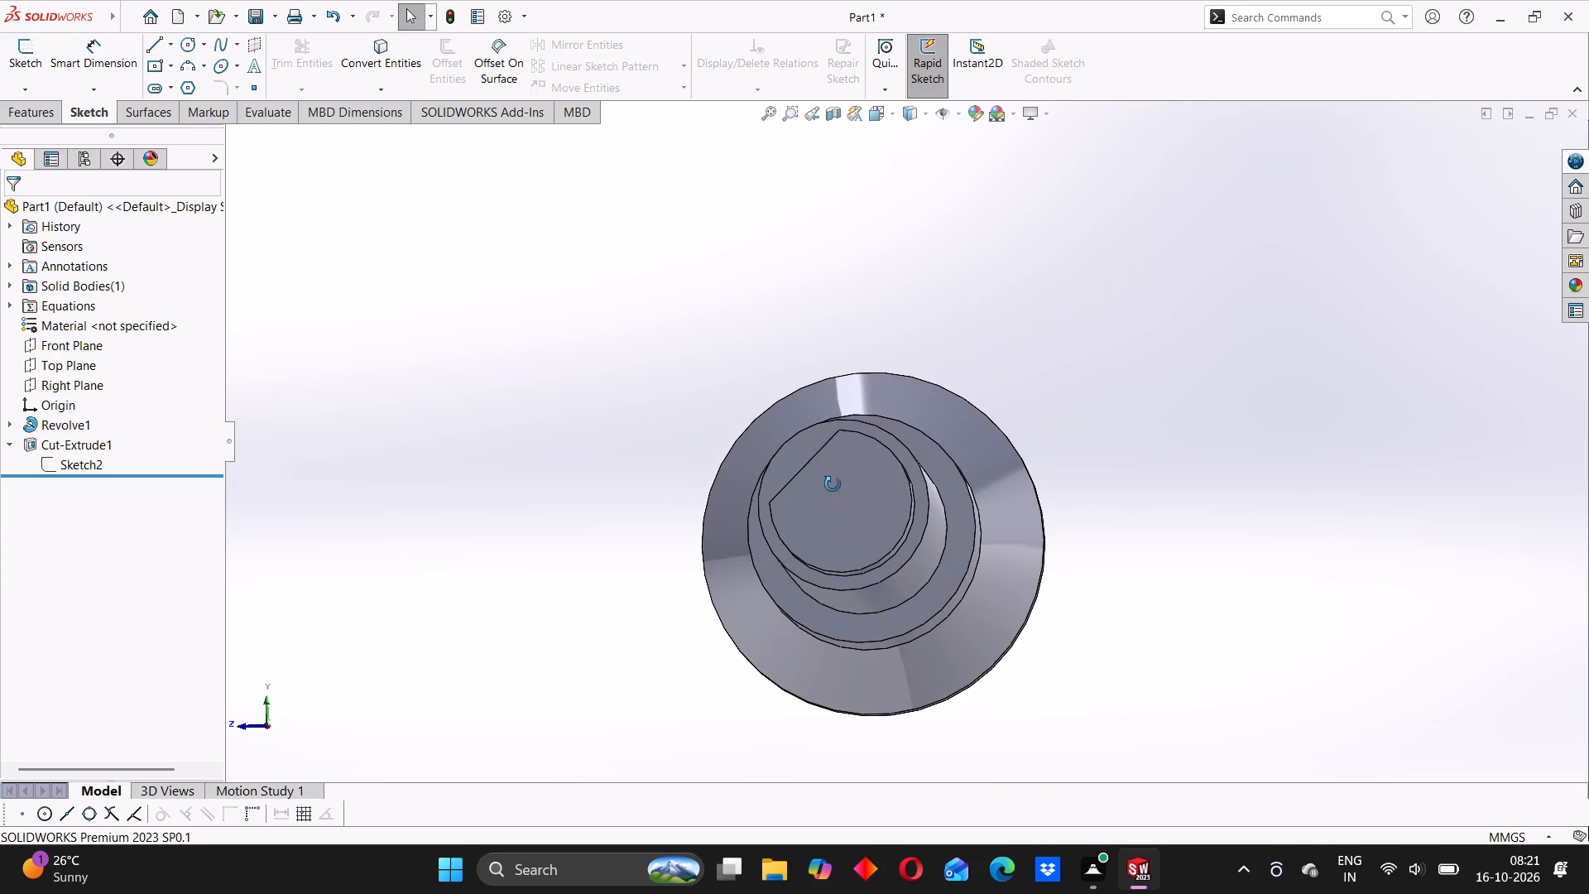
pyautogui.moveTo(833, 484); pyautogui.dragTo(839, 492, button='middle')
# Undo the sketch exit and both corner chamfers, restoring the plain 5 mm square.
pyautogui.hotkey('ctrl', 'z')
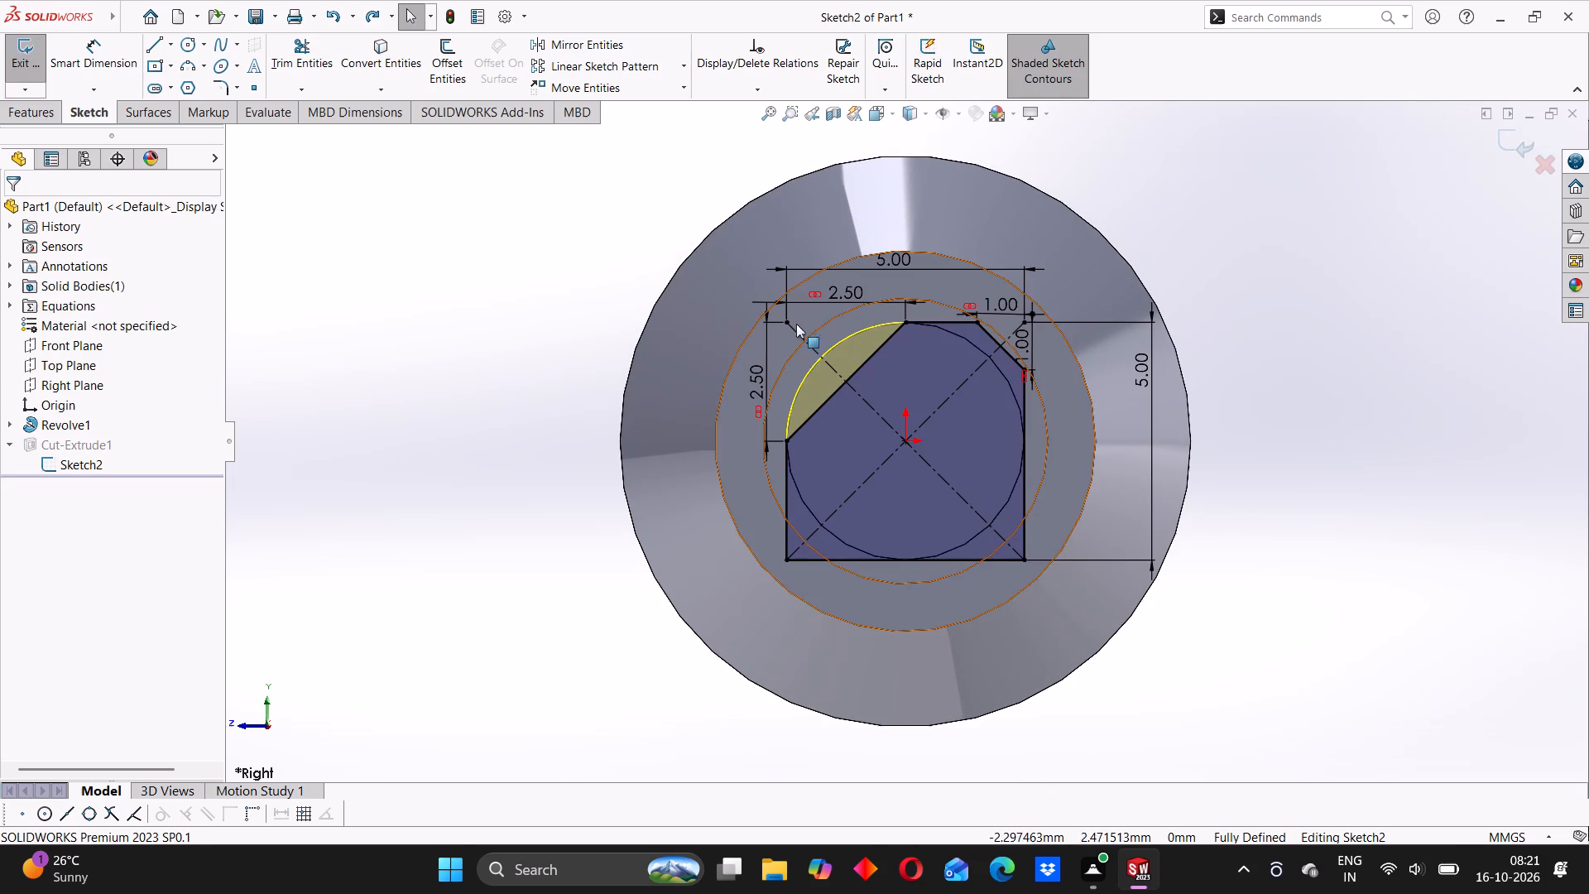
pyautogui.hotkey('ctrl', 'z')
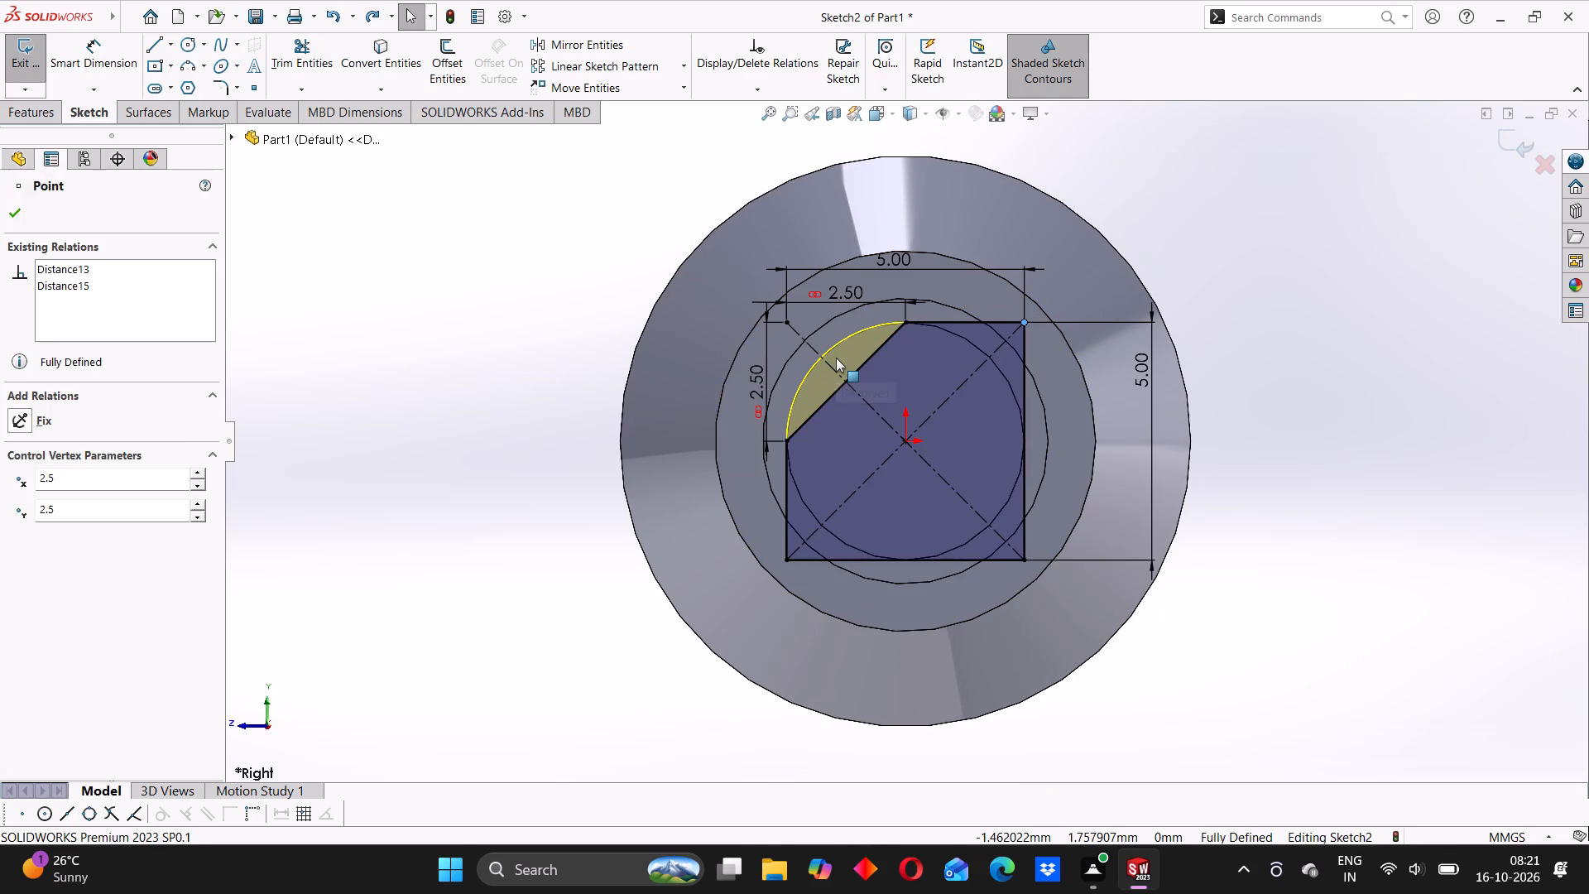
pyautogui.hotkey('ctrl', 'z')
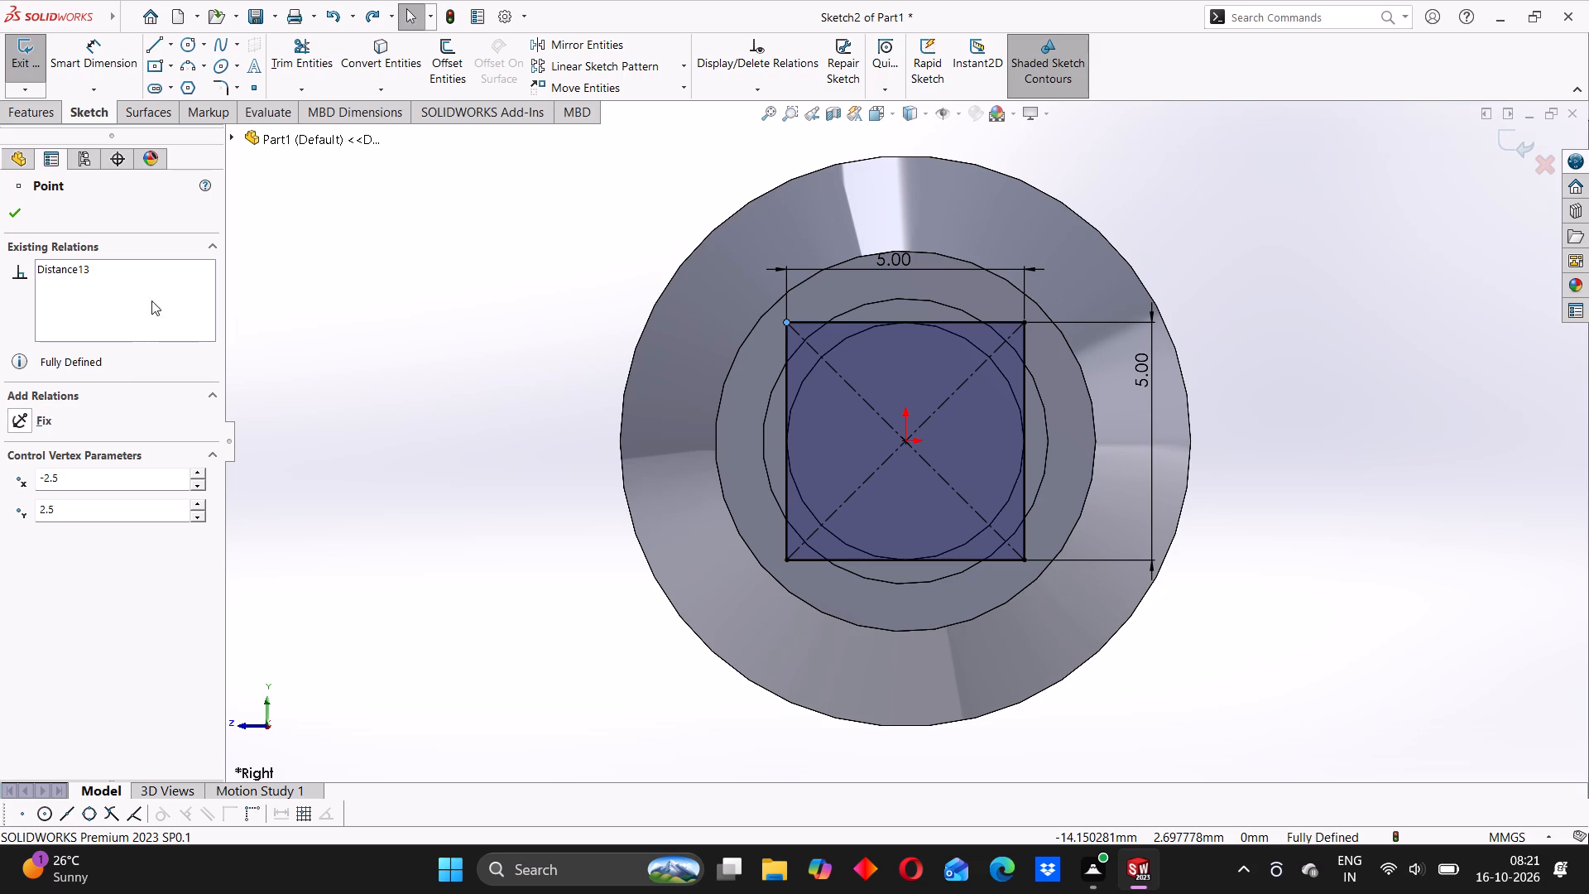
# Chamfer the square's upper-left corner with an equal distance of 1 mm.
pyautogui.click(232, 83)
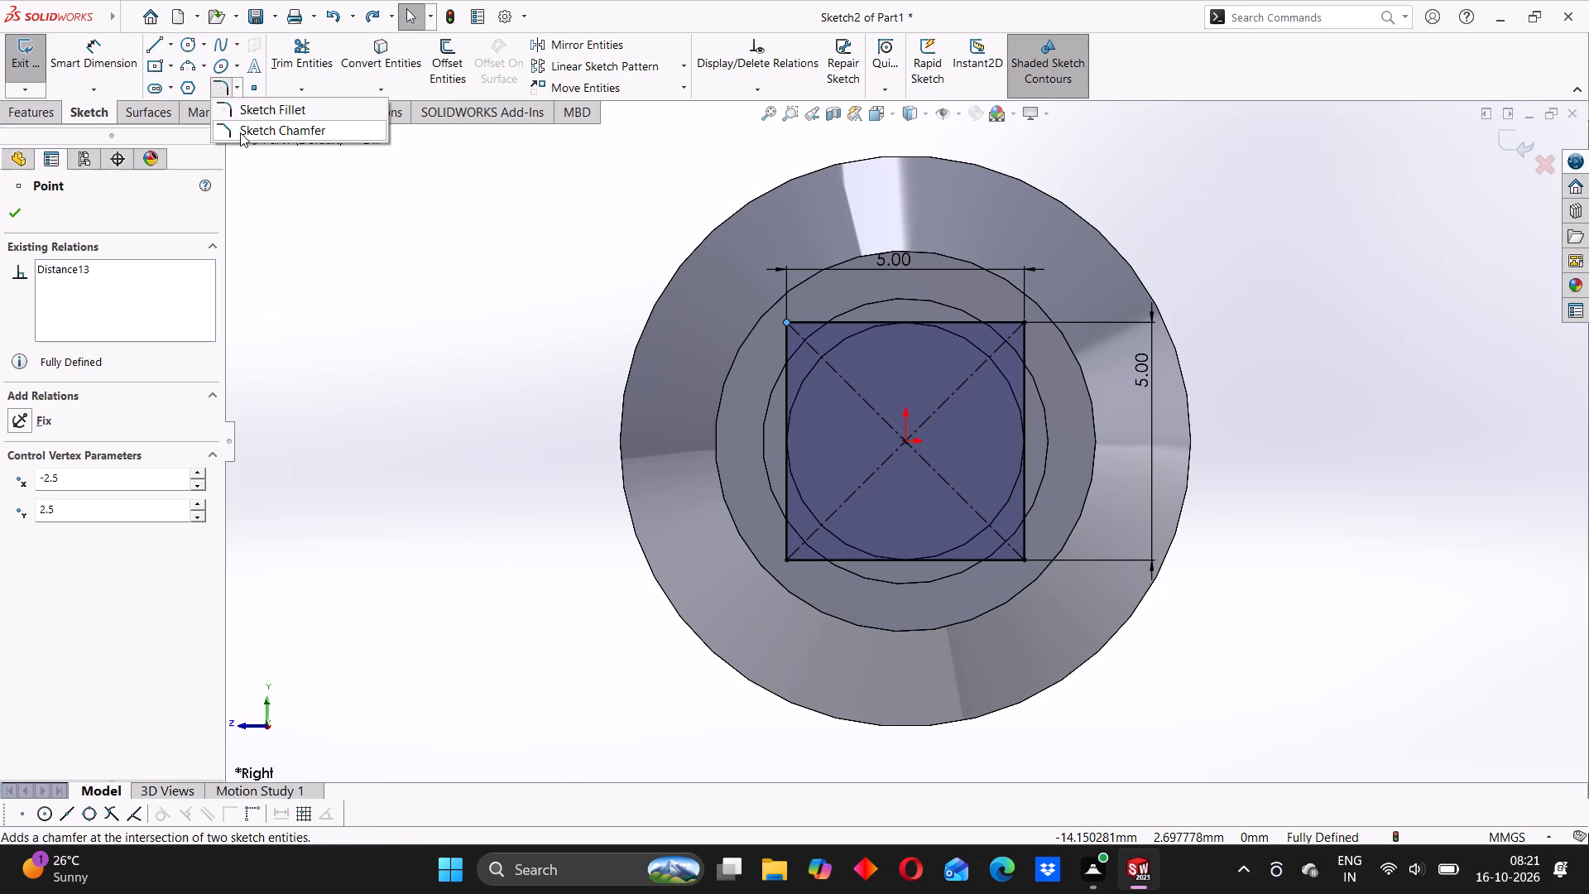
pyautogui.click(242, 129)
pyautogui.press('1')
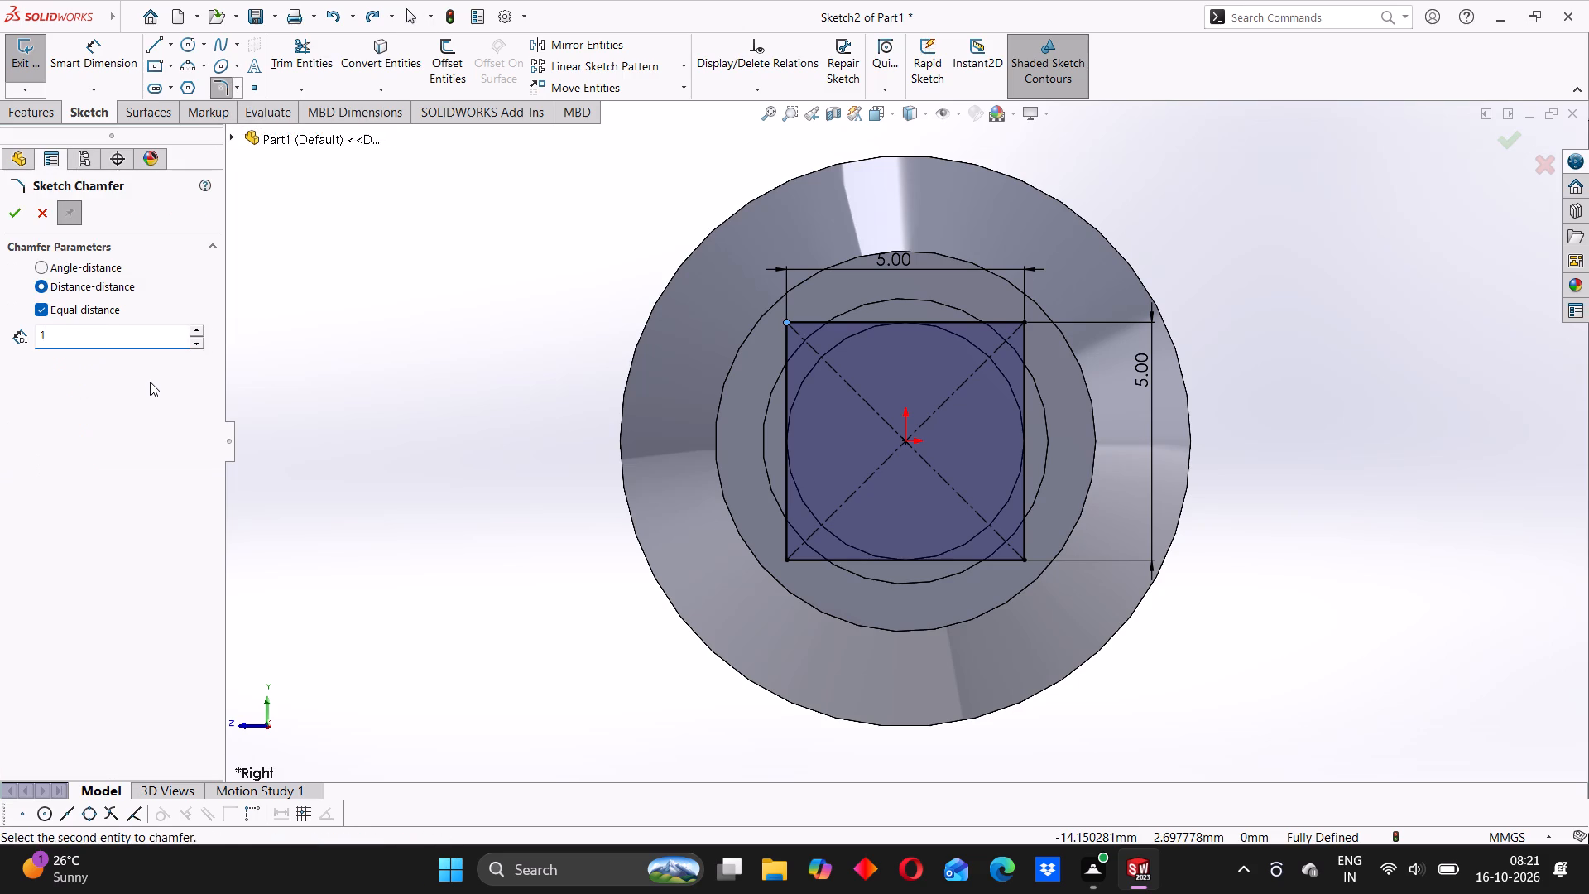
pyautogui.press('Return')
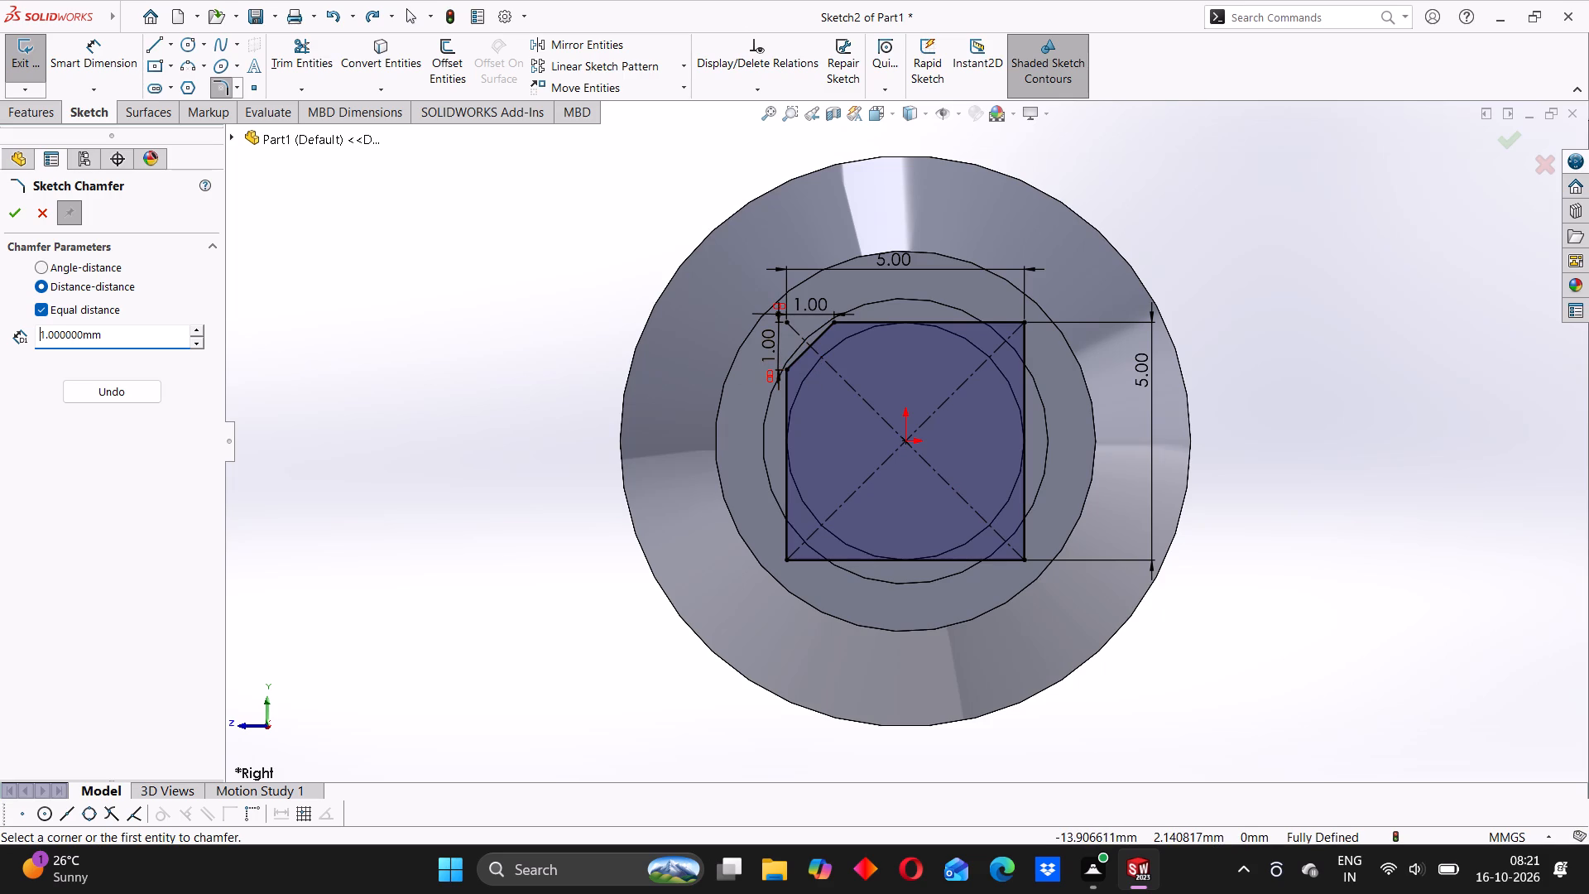
# Replace the upper-left 1 mm chamfer with equal-distance 2 mm chamfers on all four corners of the square.
pyautogui.moveTo(118, 337); pyautogui.dragTo(20, 344)
pyautogui.press('2')
pyautogui.press('Return')
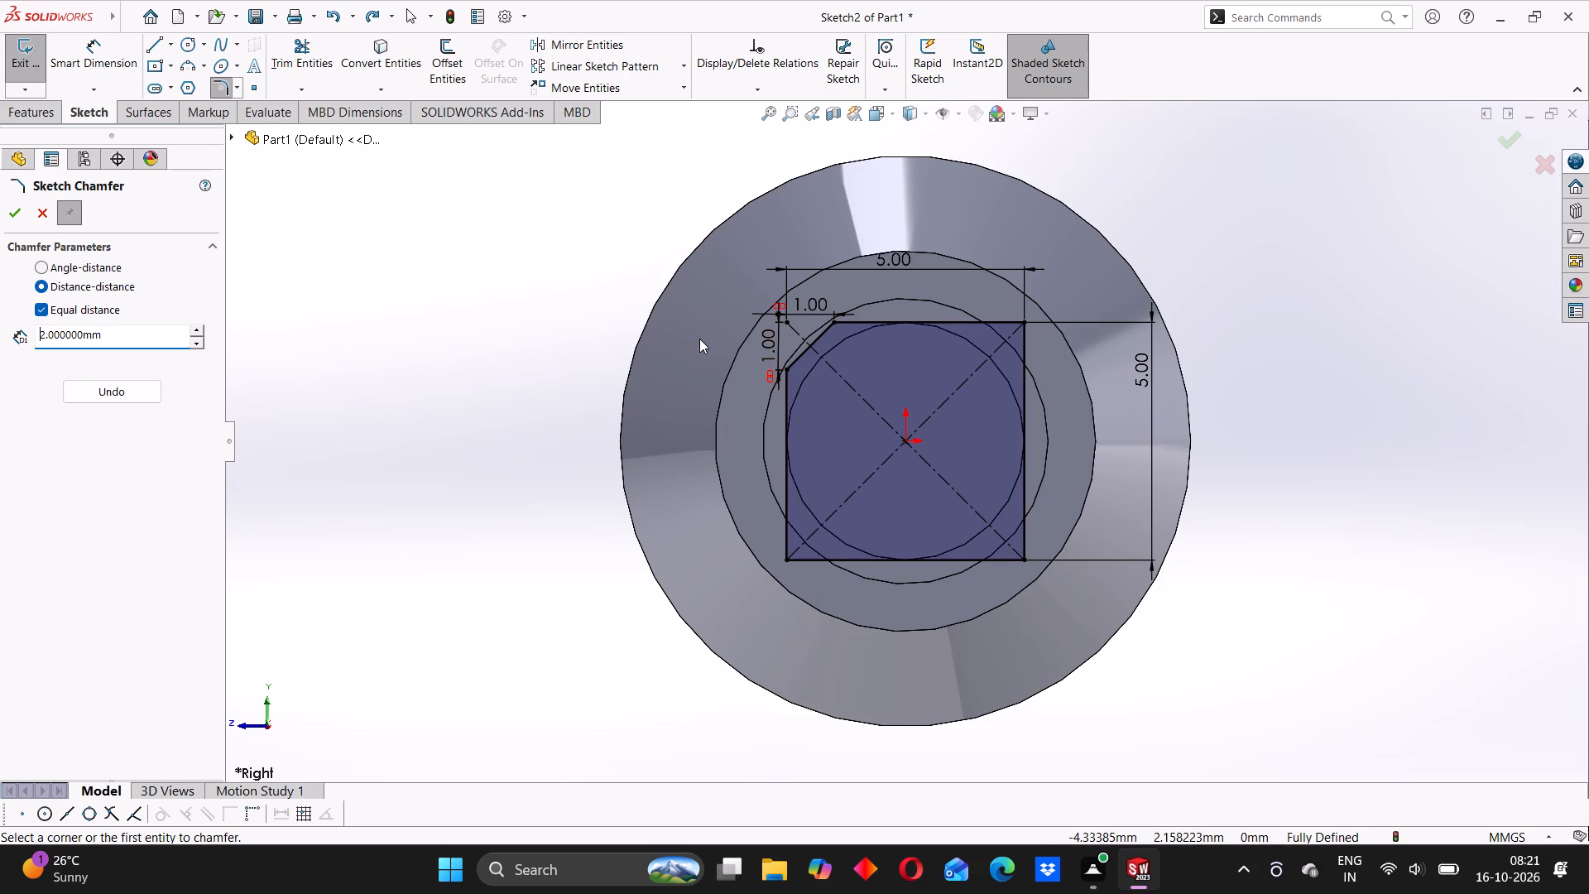
pyautogui.hotkey('ctrl', 'z')
pyautogui.hotkey('ctrl', 'z')
pyautogui.click(81, 389)
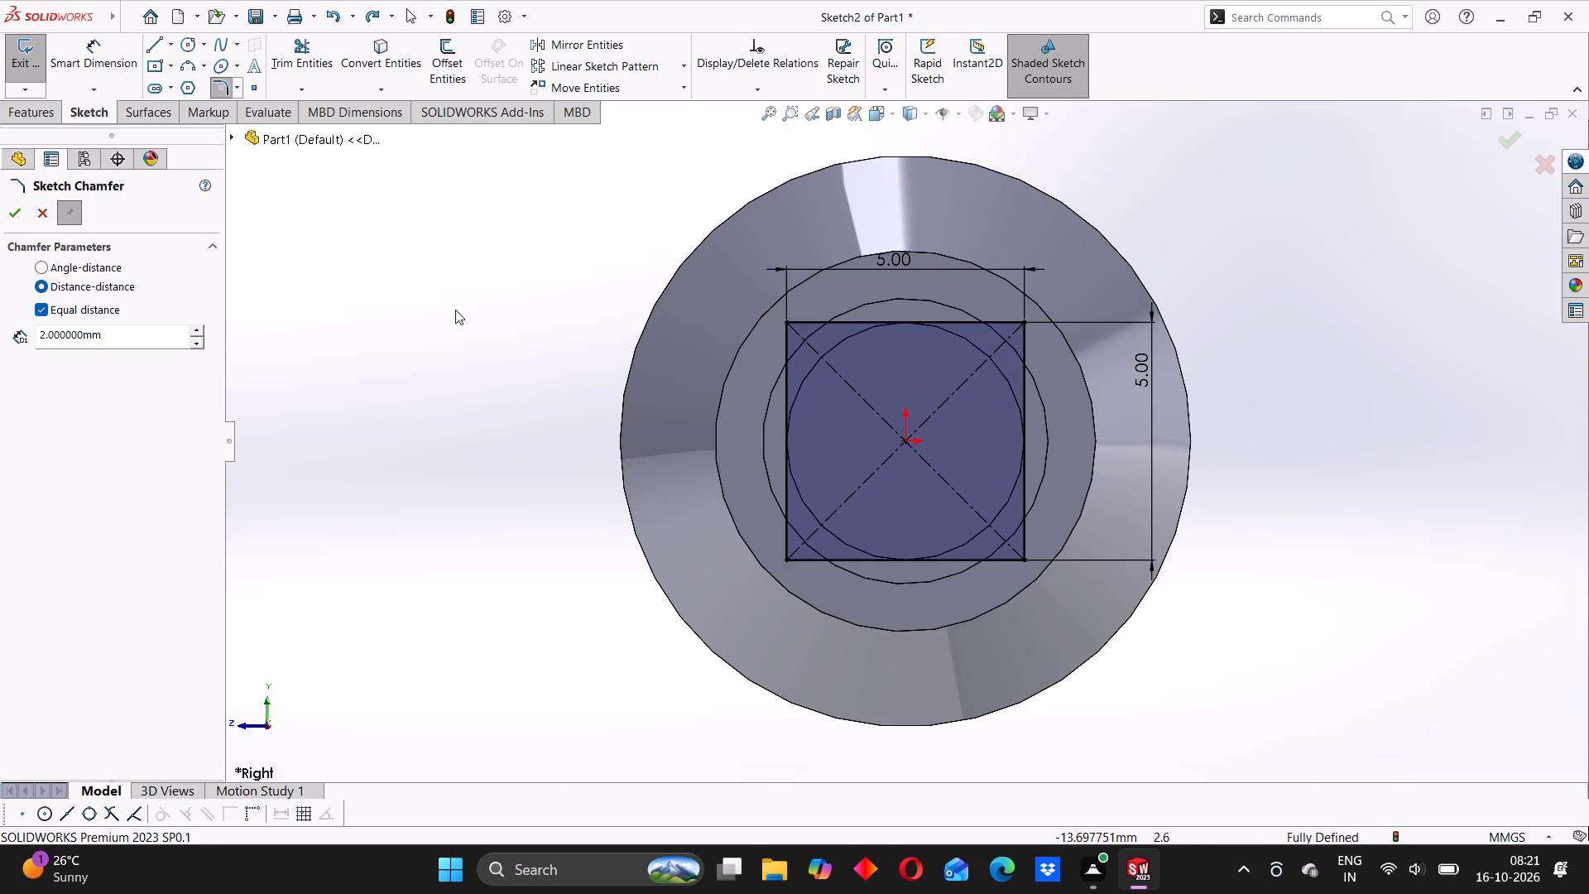
pyautogui.click(785, 320)
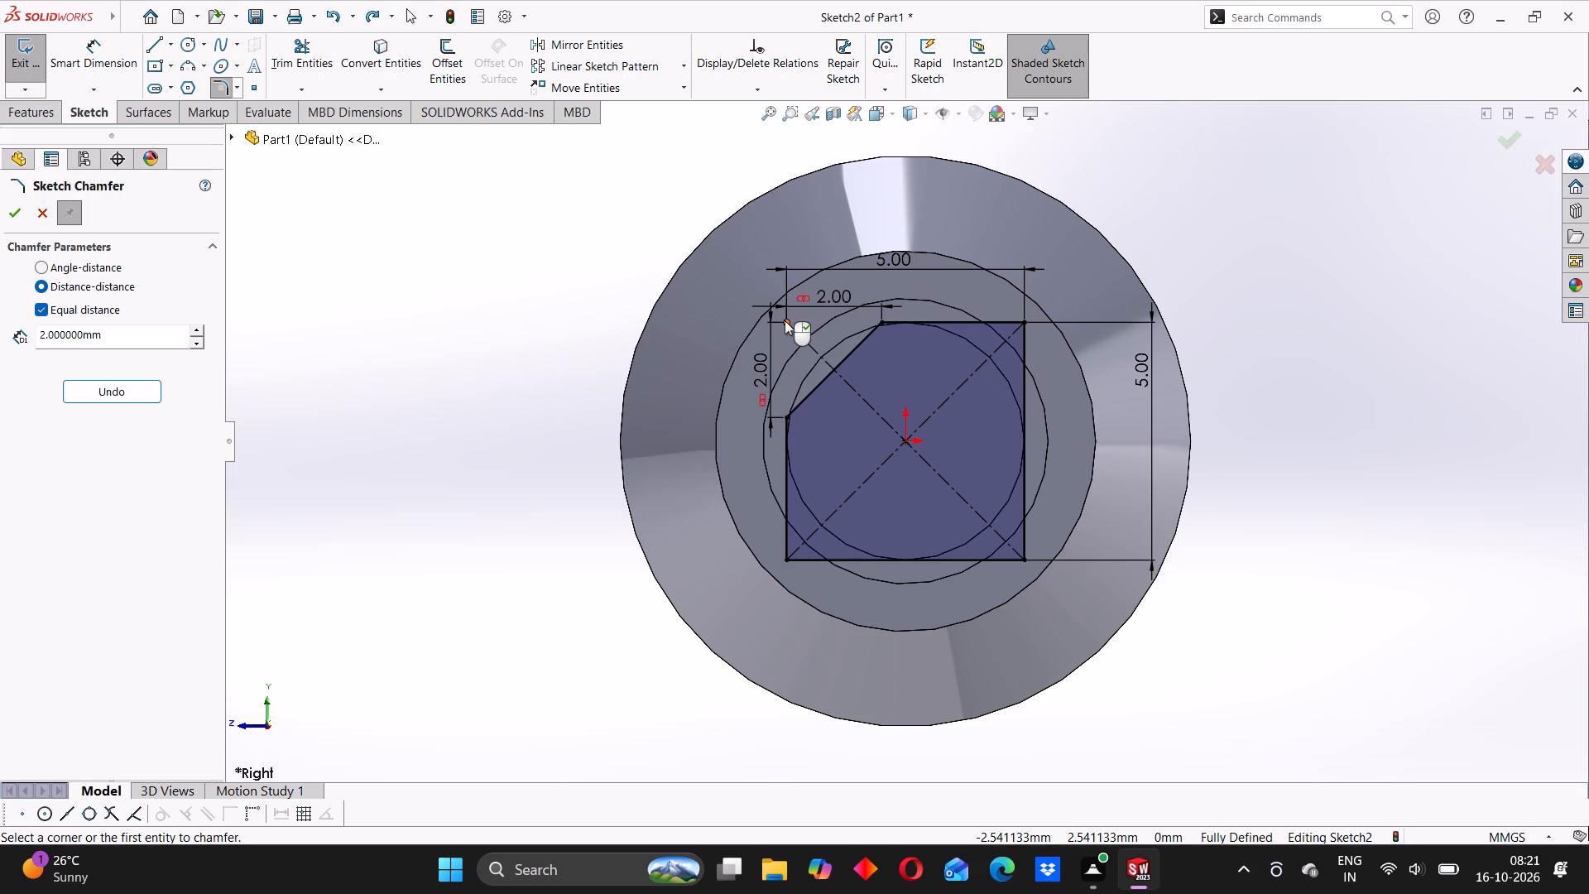
pyautogui.click(1025, 320)
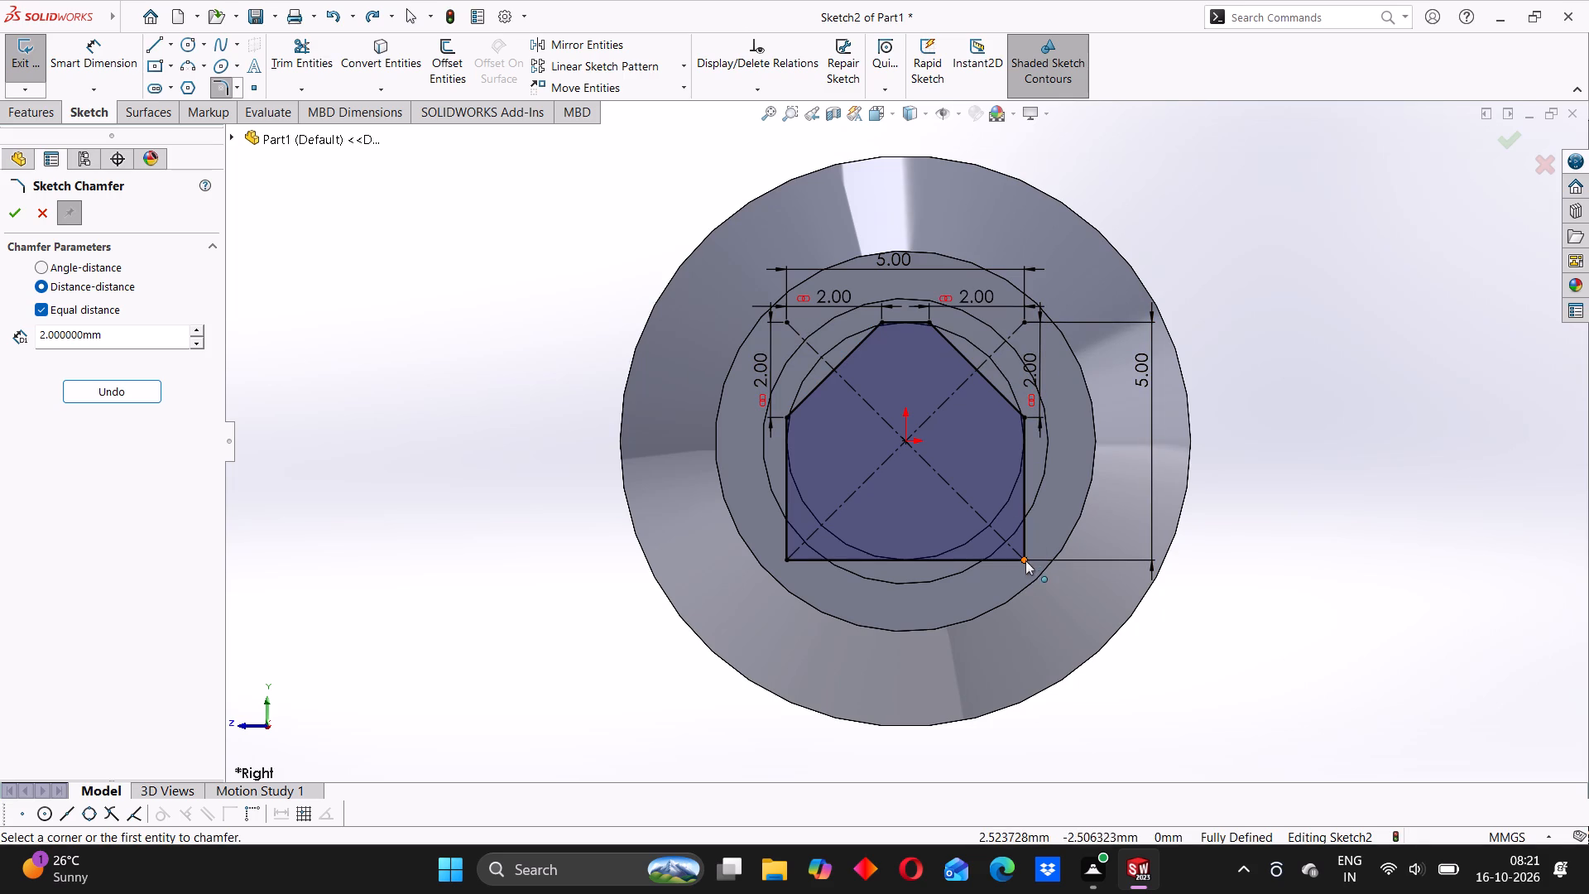
pyautogui.click(1025, 560)
pyautogui.click(786, 554)
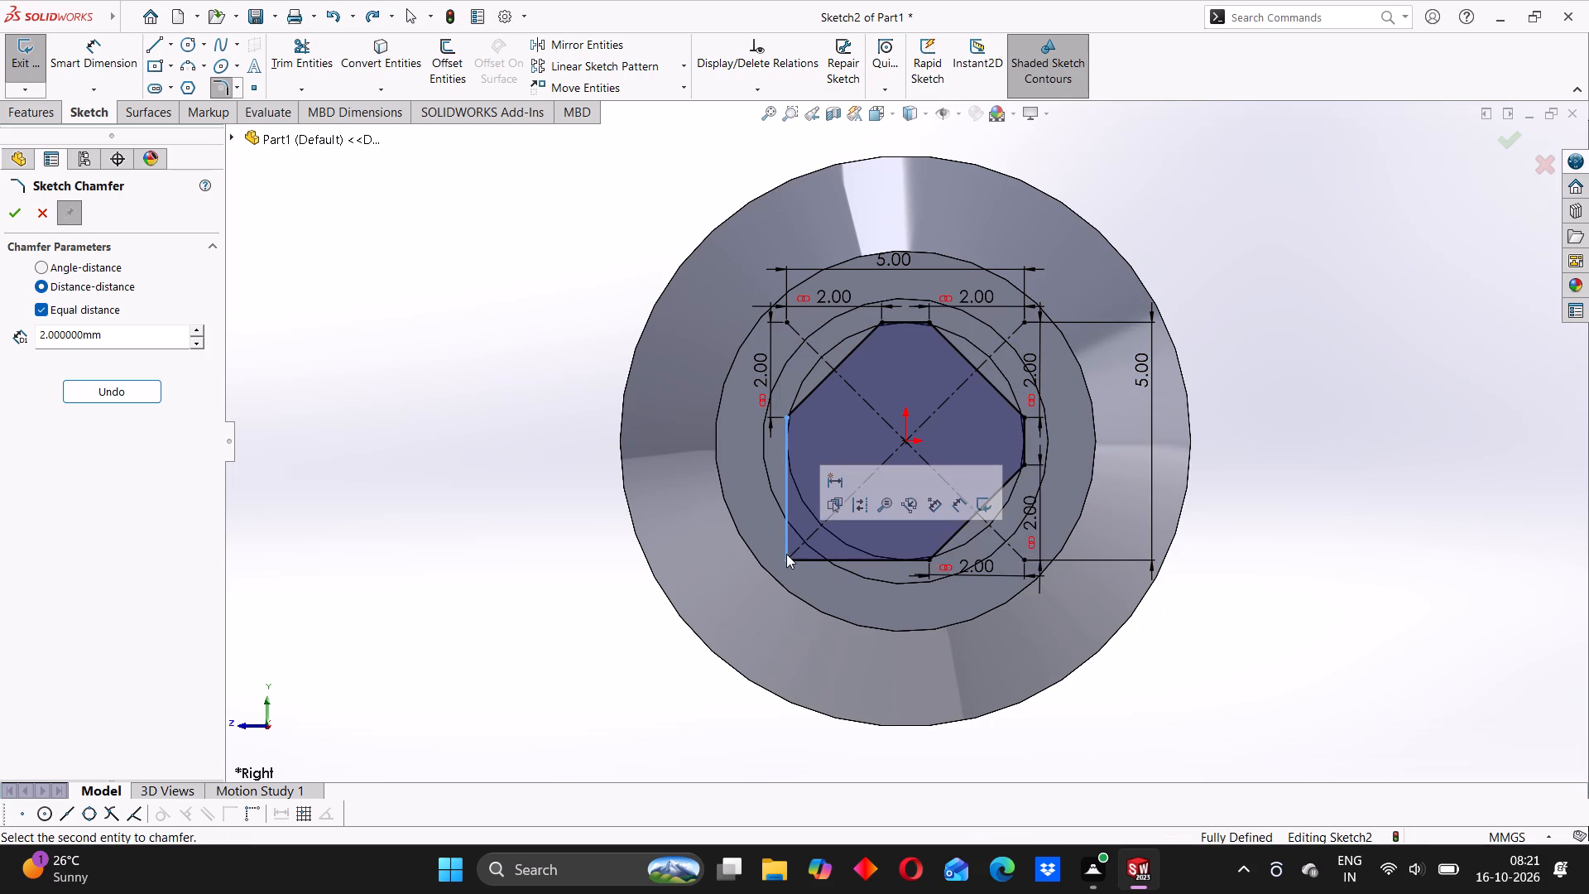
pyautogui.click(786, 560)
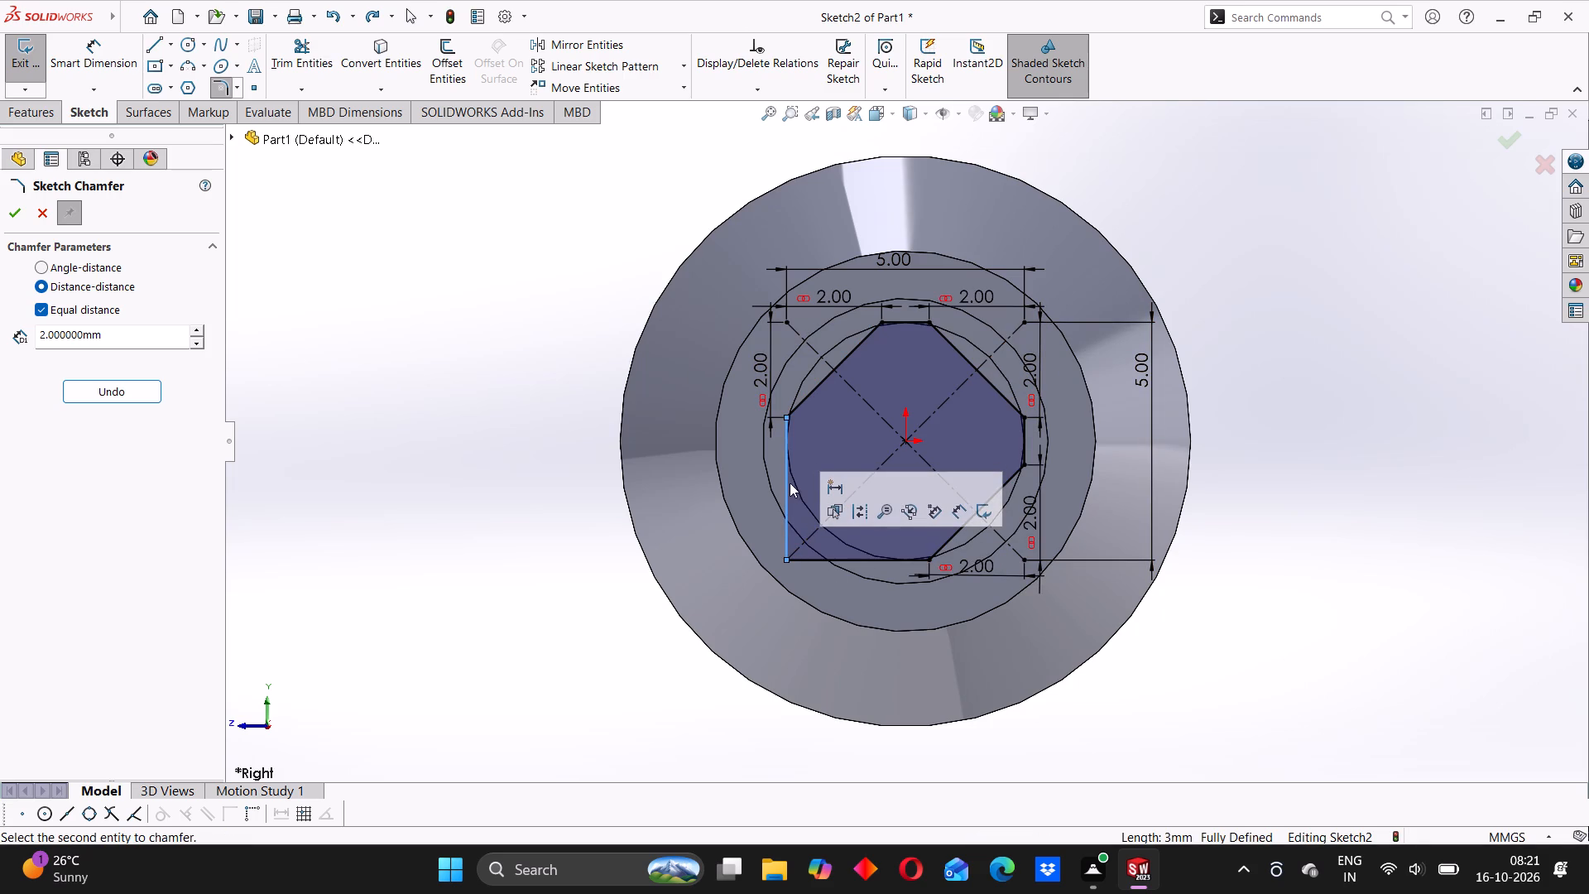
pyautogui.click(787, 475)
pyautogui.click(789, 560)
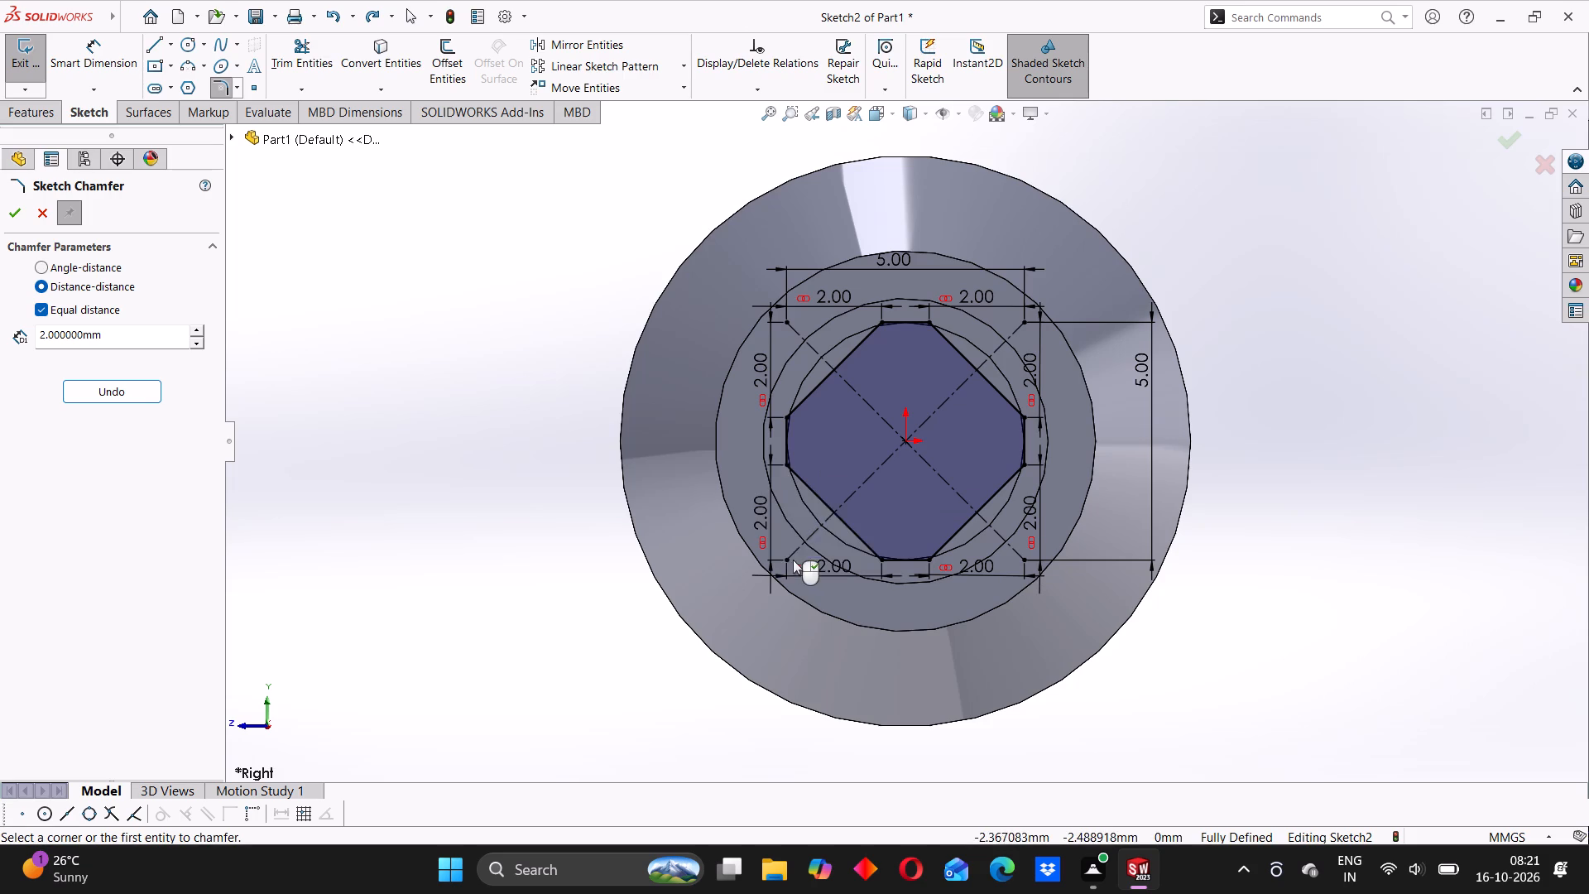
# Finish chamfering and exit the sketch to rebuild the stem's end cut with the chamfered square profile.
pyautogui.scroll(2, 883, 478)
pyautogui.scroll(-2, 878, 426)
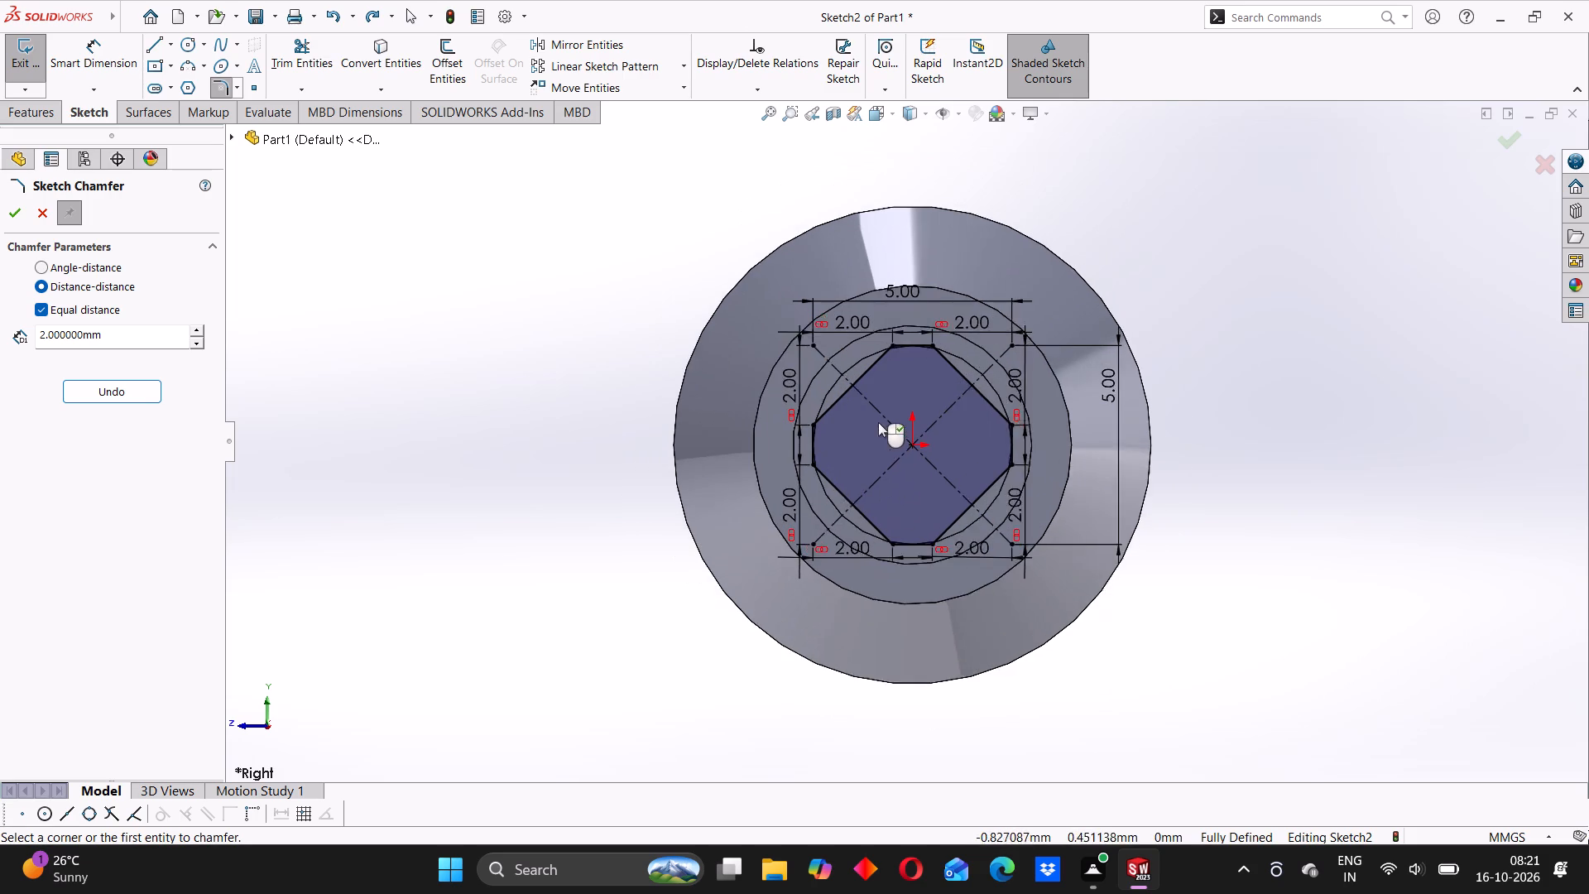
pyautogui.moveTo(840, 427); pyautogui.dragTo(870, 424, button='middle')
pyautogui.scroll(4, 1255, 439)
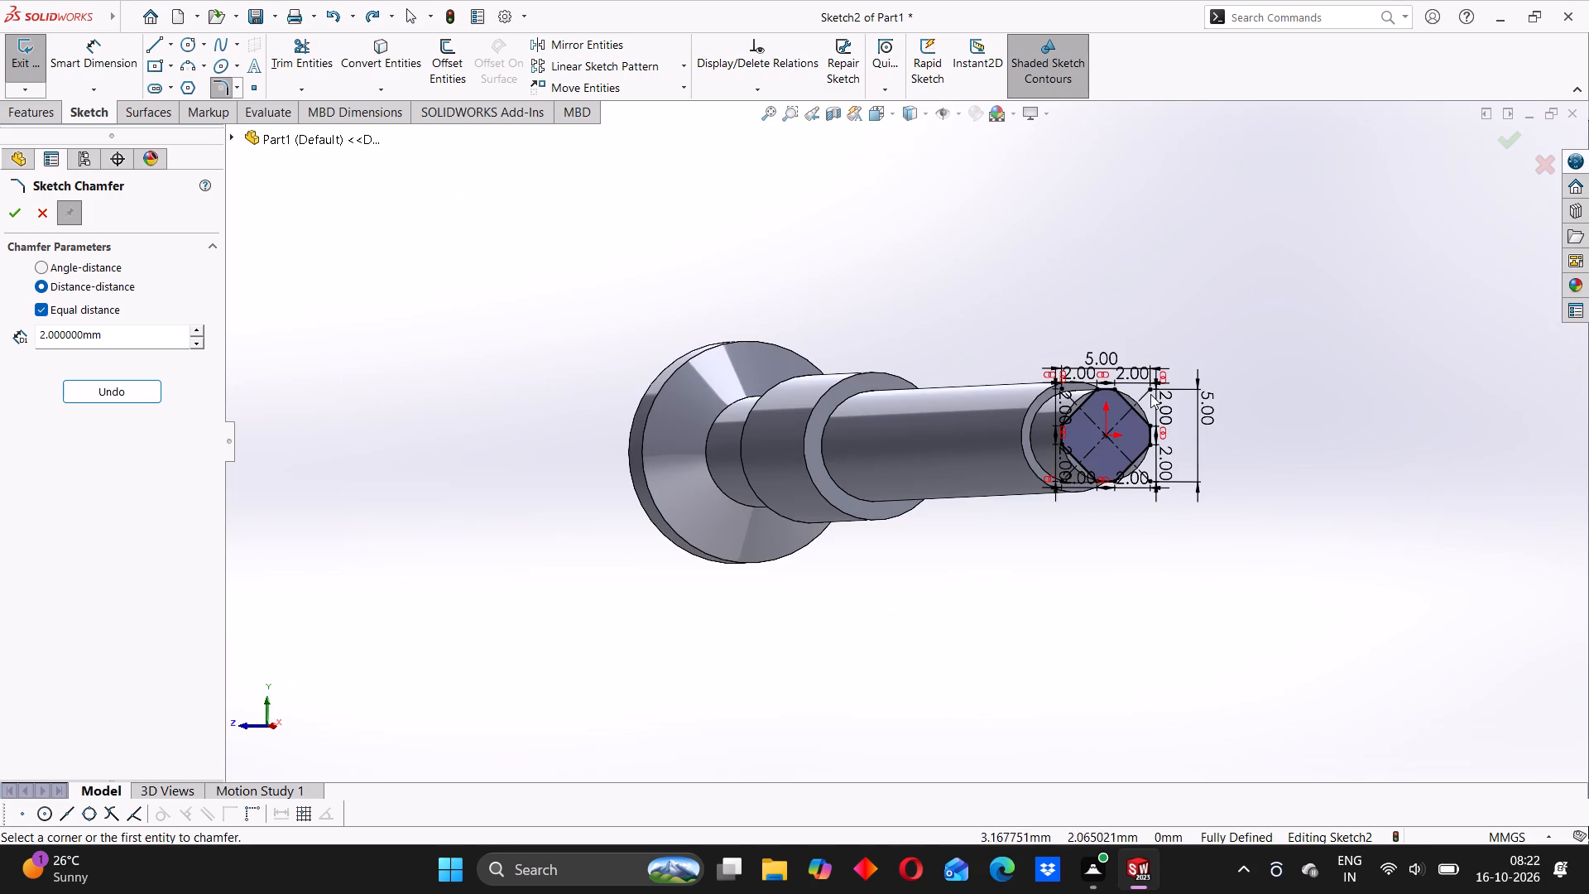
pyautogui.moveTo(1102, 397); pyautogui.dragTo(1072, 406, button='middle')
pyautogui.scroll(-8, 921, 421)
pyautogui.scroll(4, 943, 477)
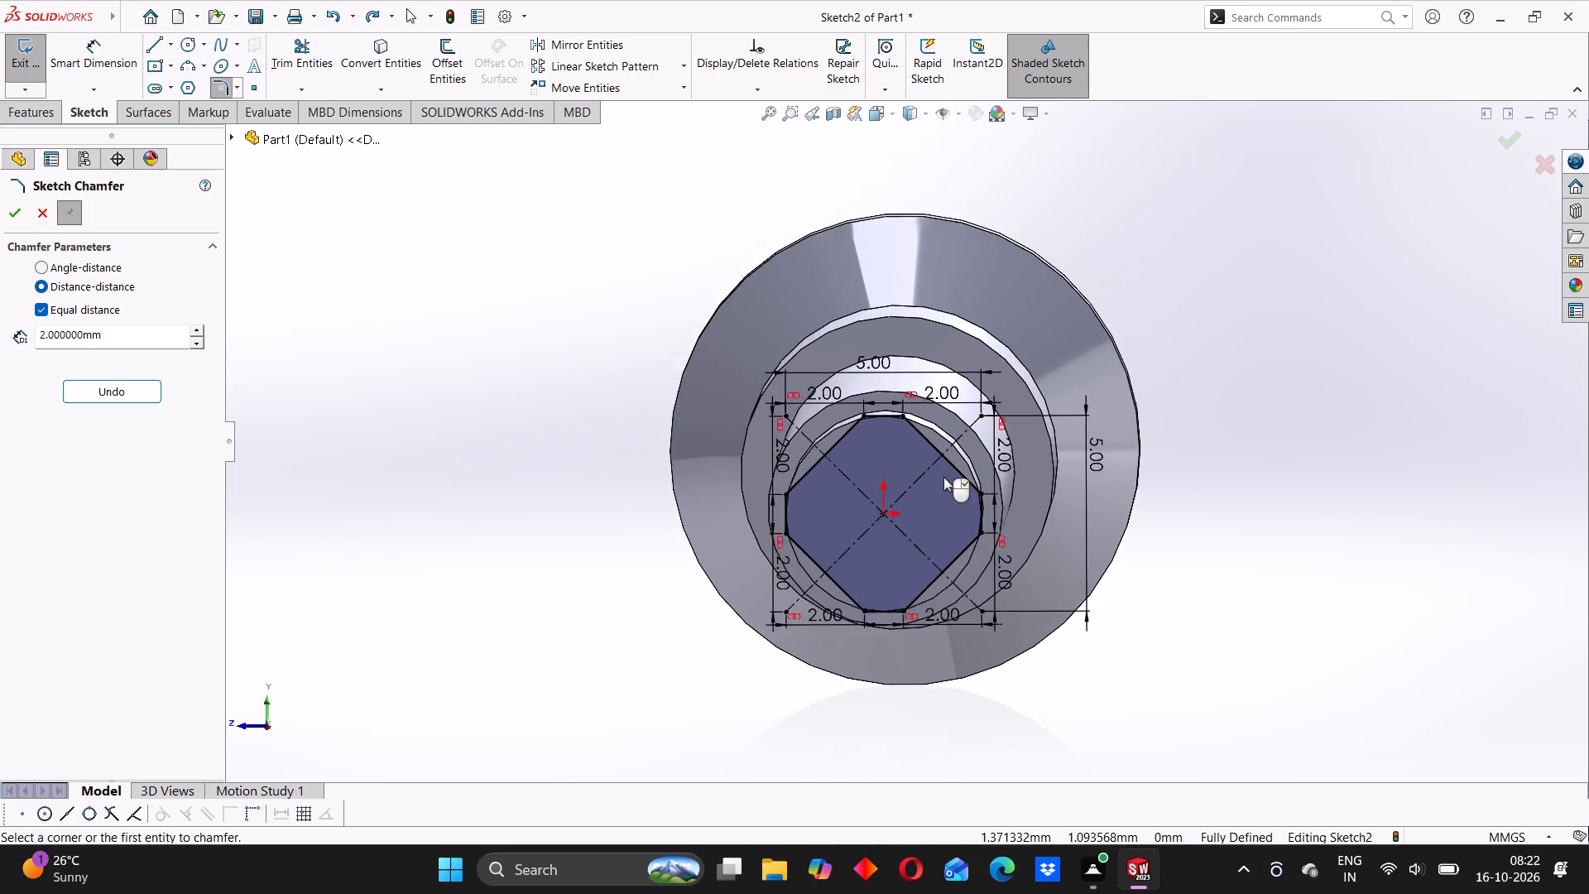
pyautogui.moveTo(932, 500); pyautogui.dragTo(940, 468, button='middle')
pyautogui.scroll(-6, 915, 375)
pyautogui.middleClick(937, 363)
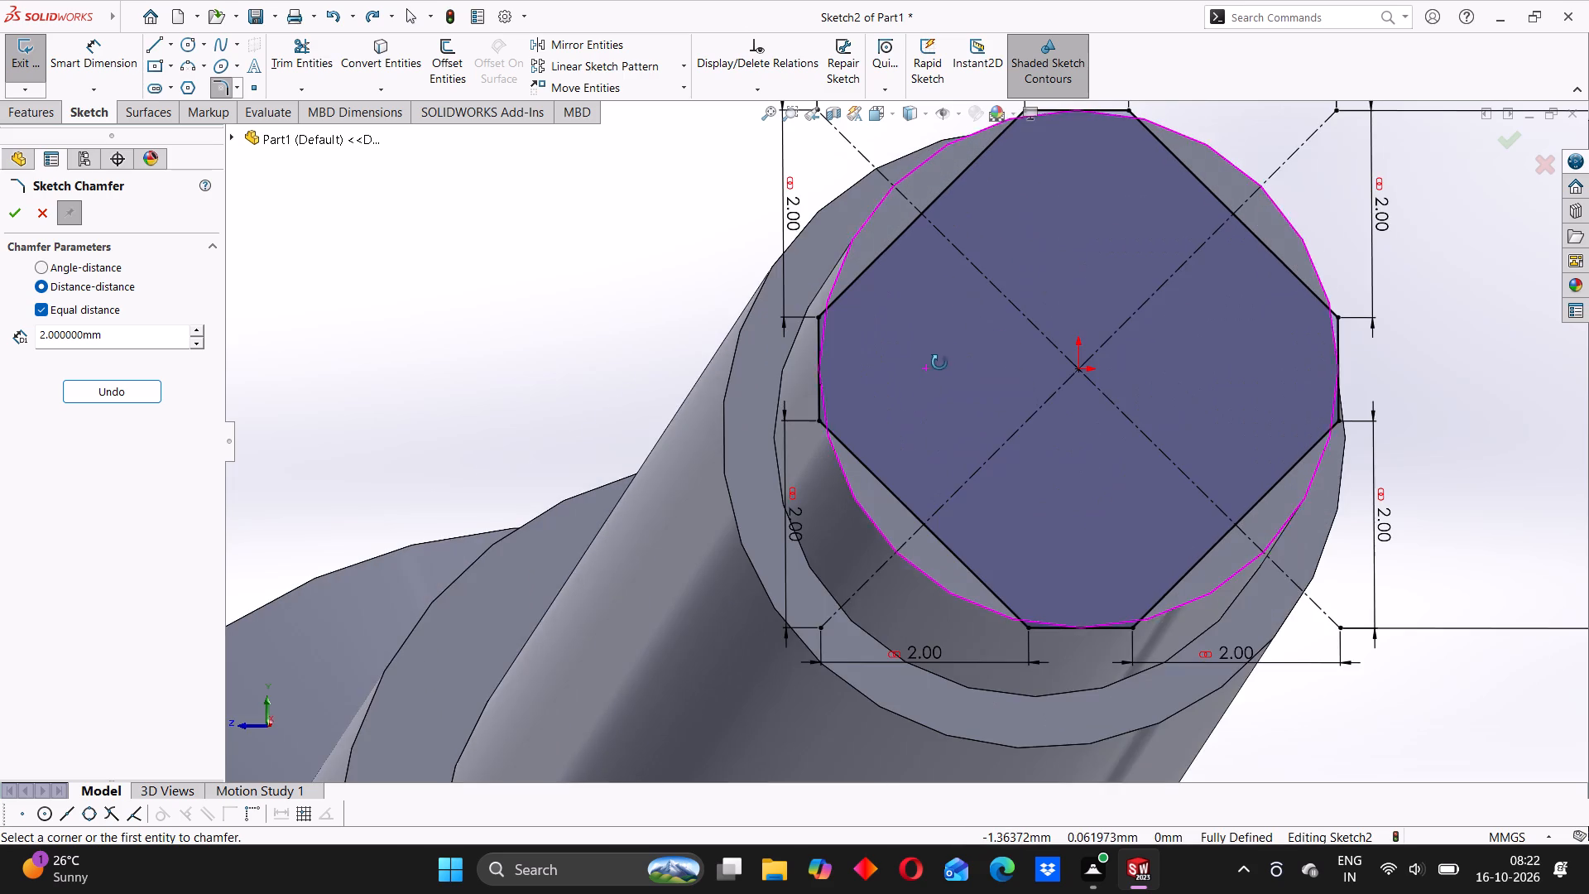
pyautogui.scroll(4, 989, 358)
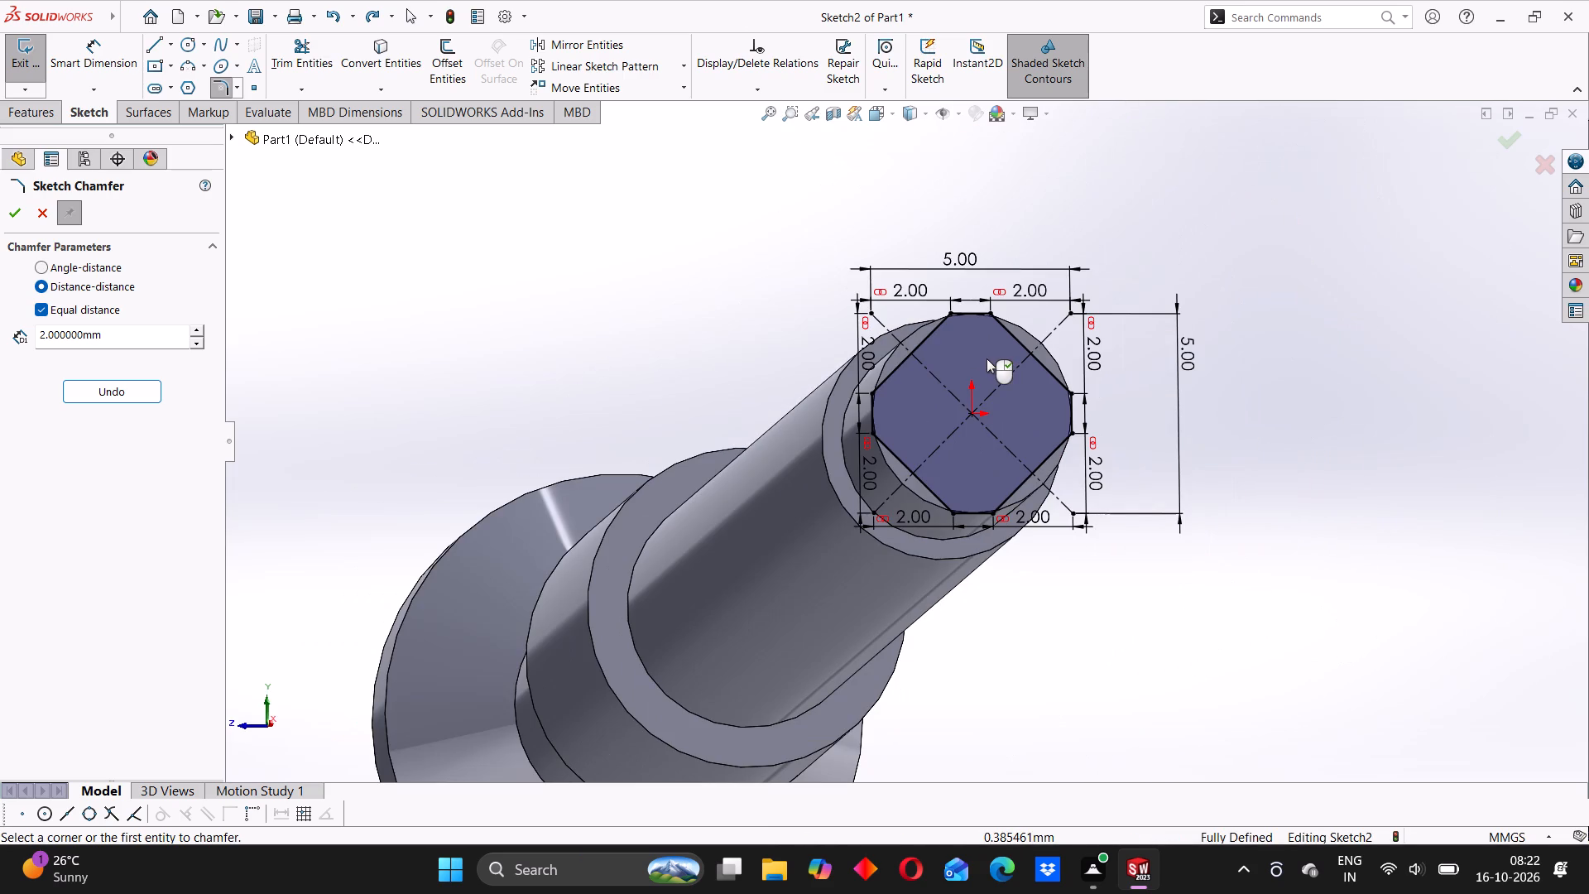
pyautogui.click(1500, 142)
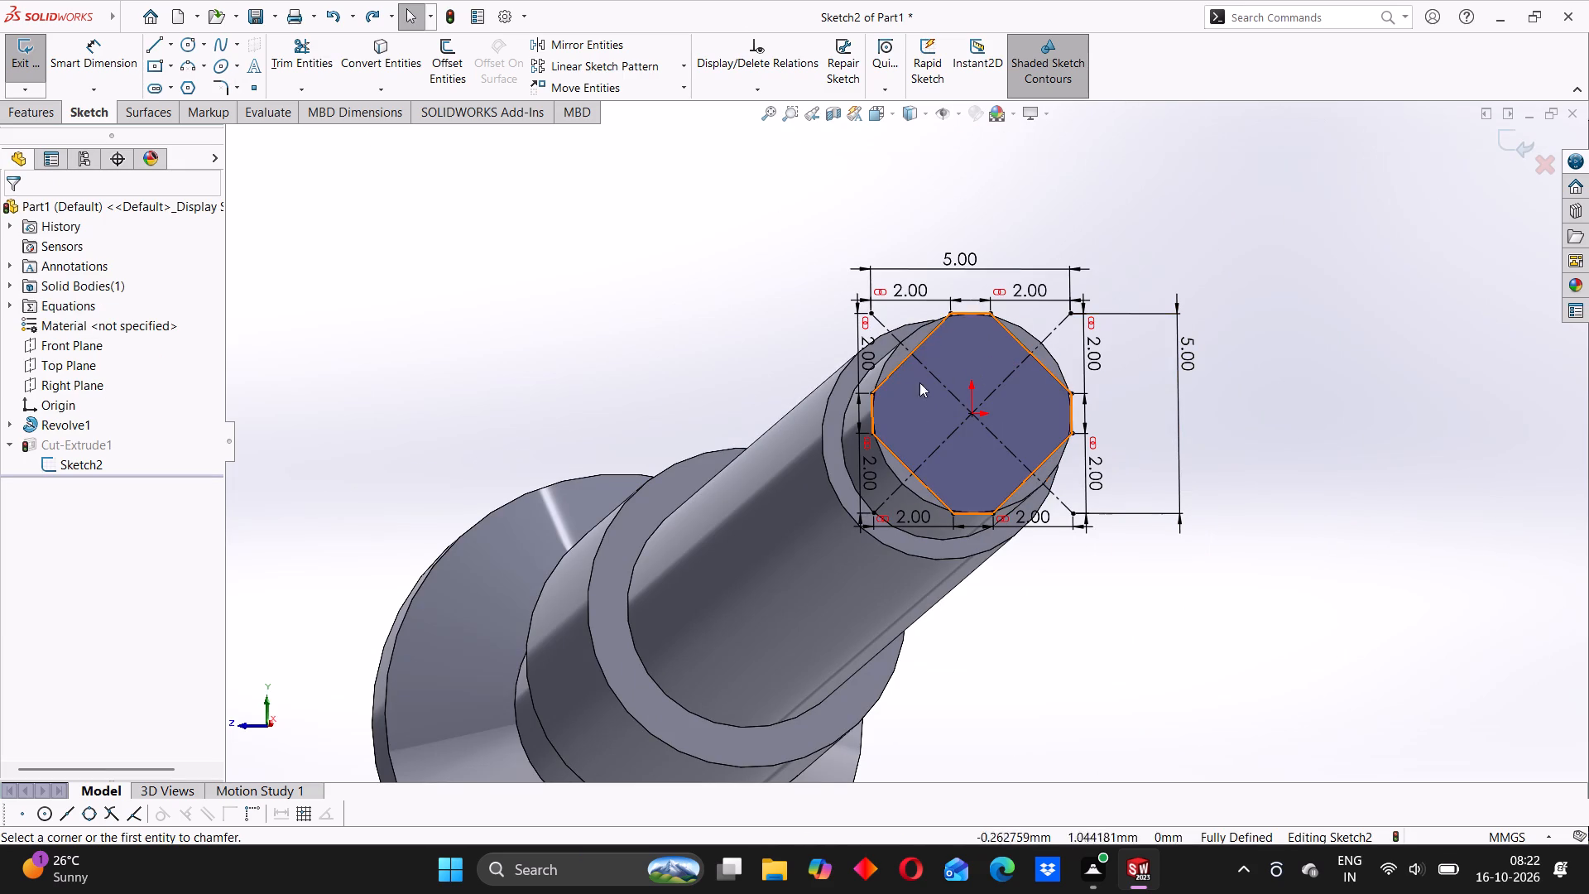
pyautogui.click(1506, 150)
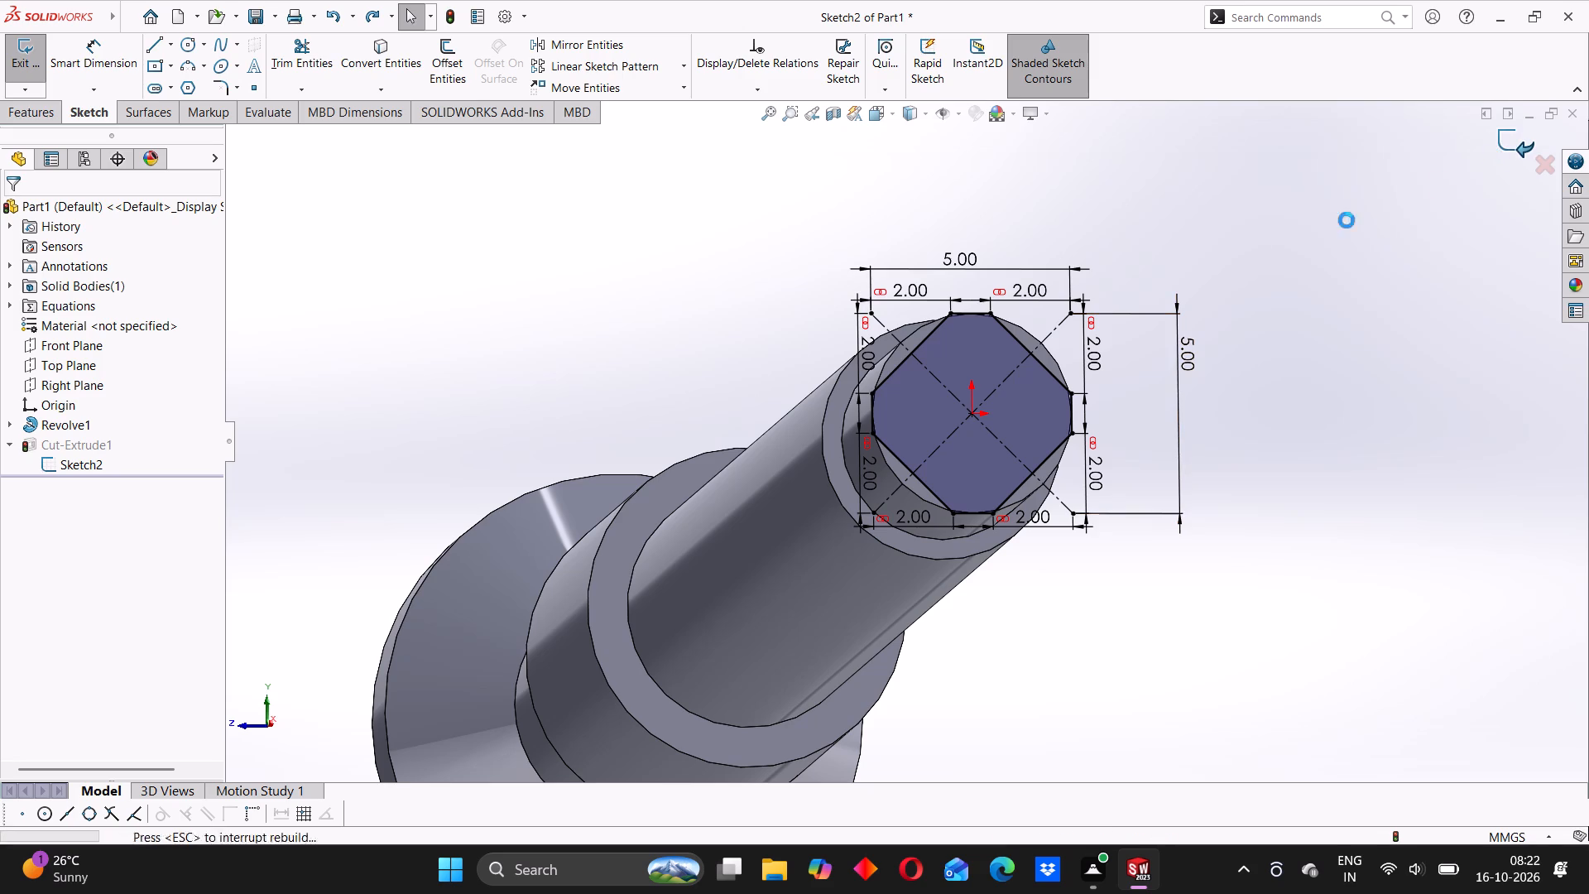
# Examine the rebuilt square end's flats and chamfered corners, and the whole stem, from several angles.
pyautogui.moveTo(925, 393); pyautogui.dragTo(928, 405, button='middle')
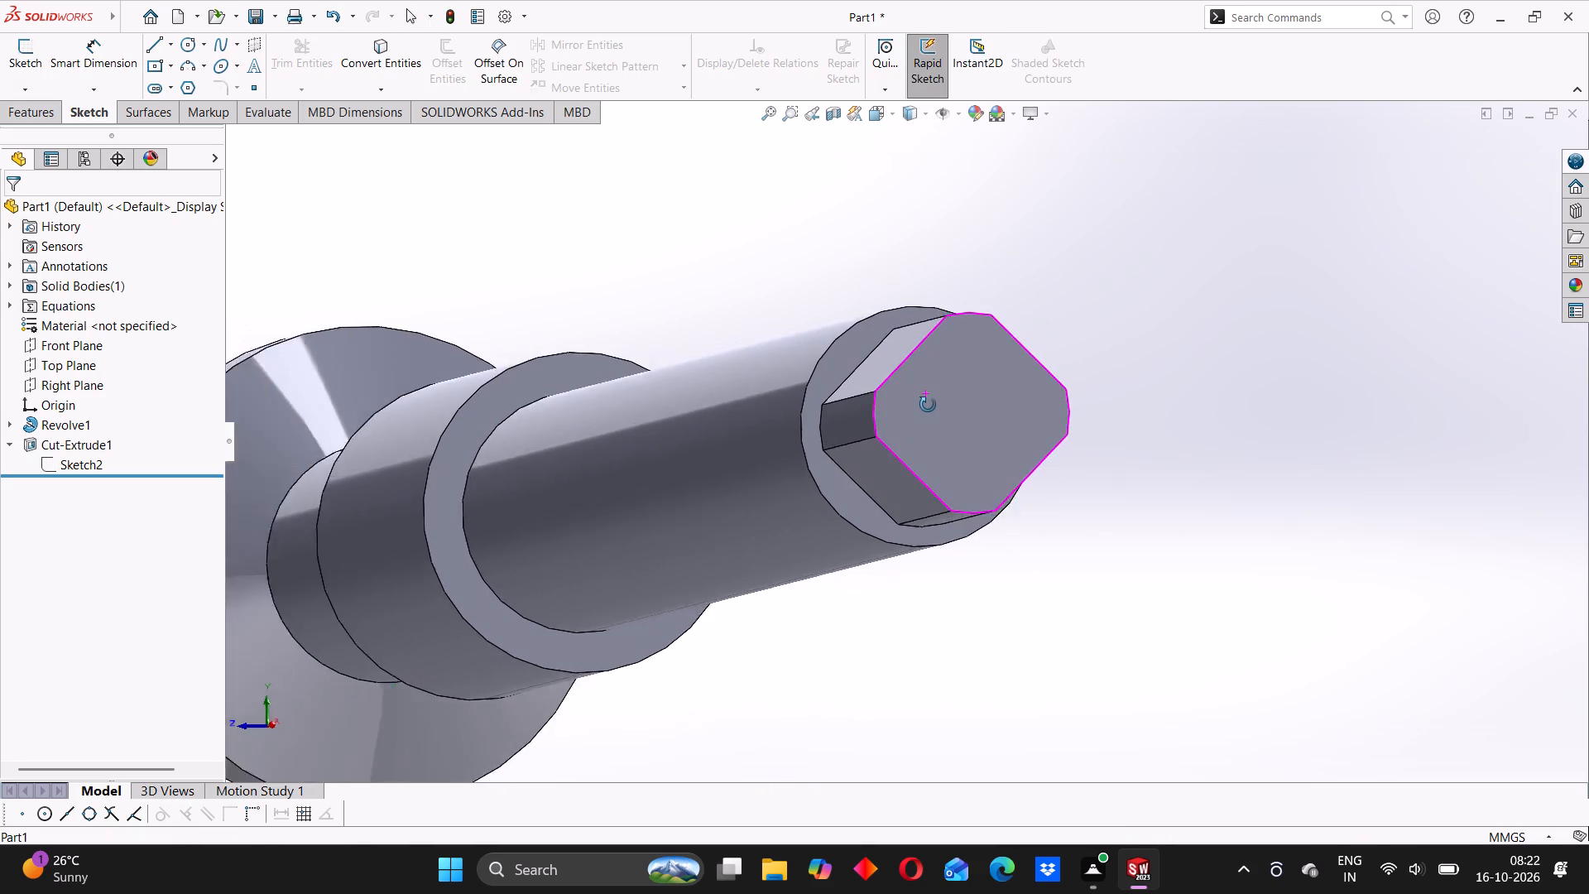
pyautogui.moveTo(928, 405); pyautogui.dragTo(913, 397, button='middle')
pyautogui.scroll(2, 992, 405)
pyautogui.scroll(-3, 952, 393)
pyautogui.moveTo(953, 394); pyautogui.dragTo(953, 406, button='middle')
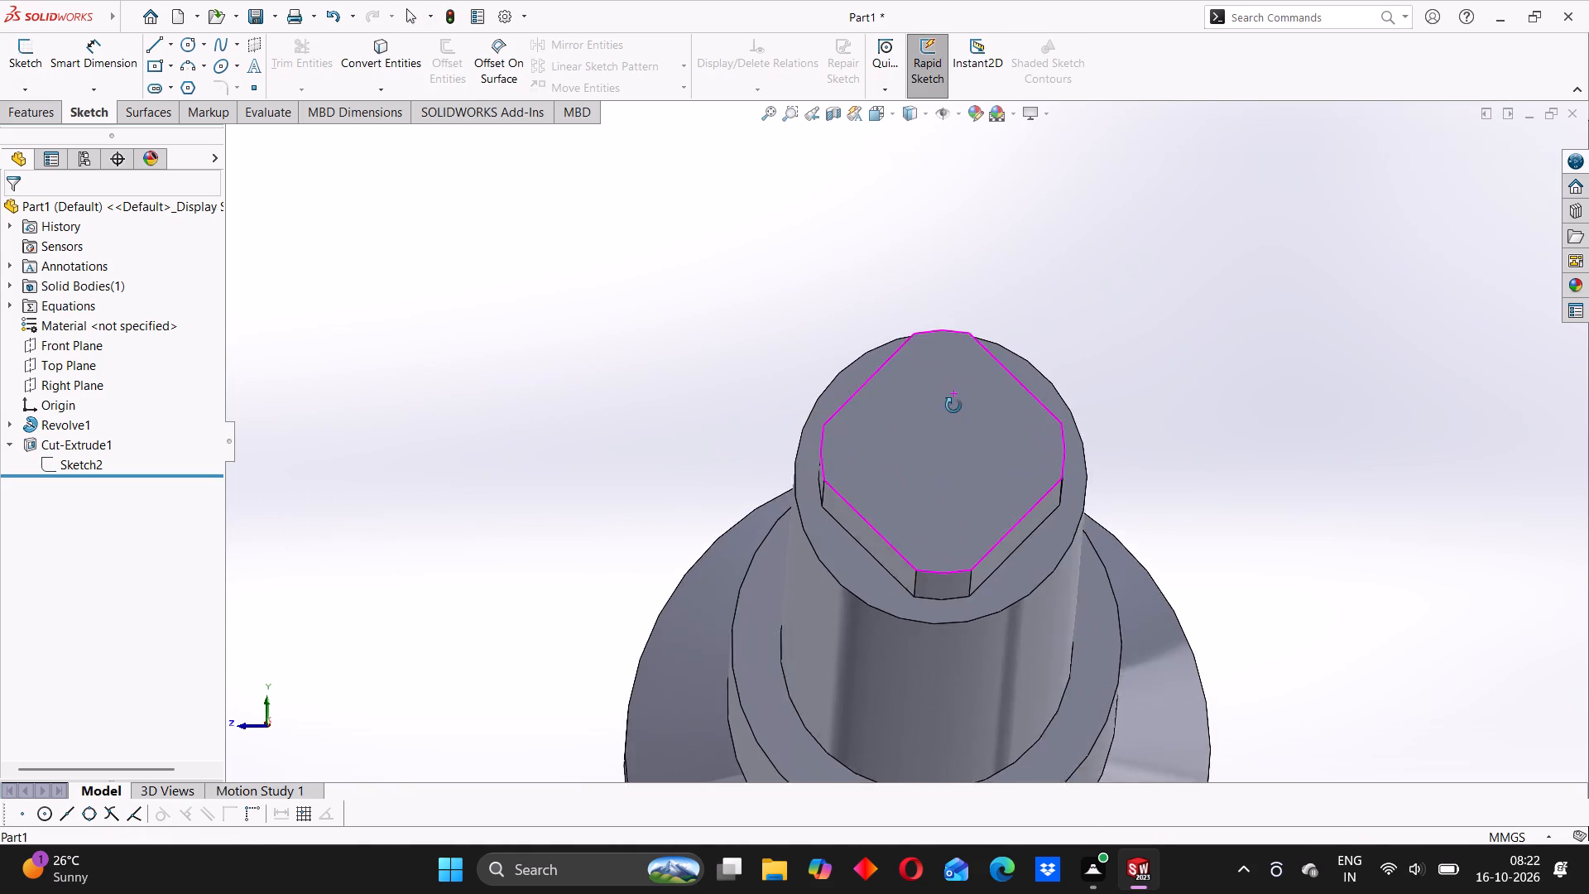
pyautogui.moveTo(953, 406); pyautogui.dragTo(948, 423, button='middle')
pyautogui.scroll(4, 943, 426)
pyautogui.moveTo(902, 442); pyautogui.dragTo(990, 441, button='middle')
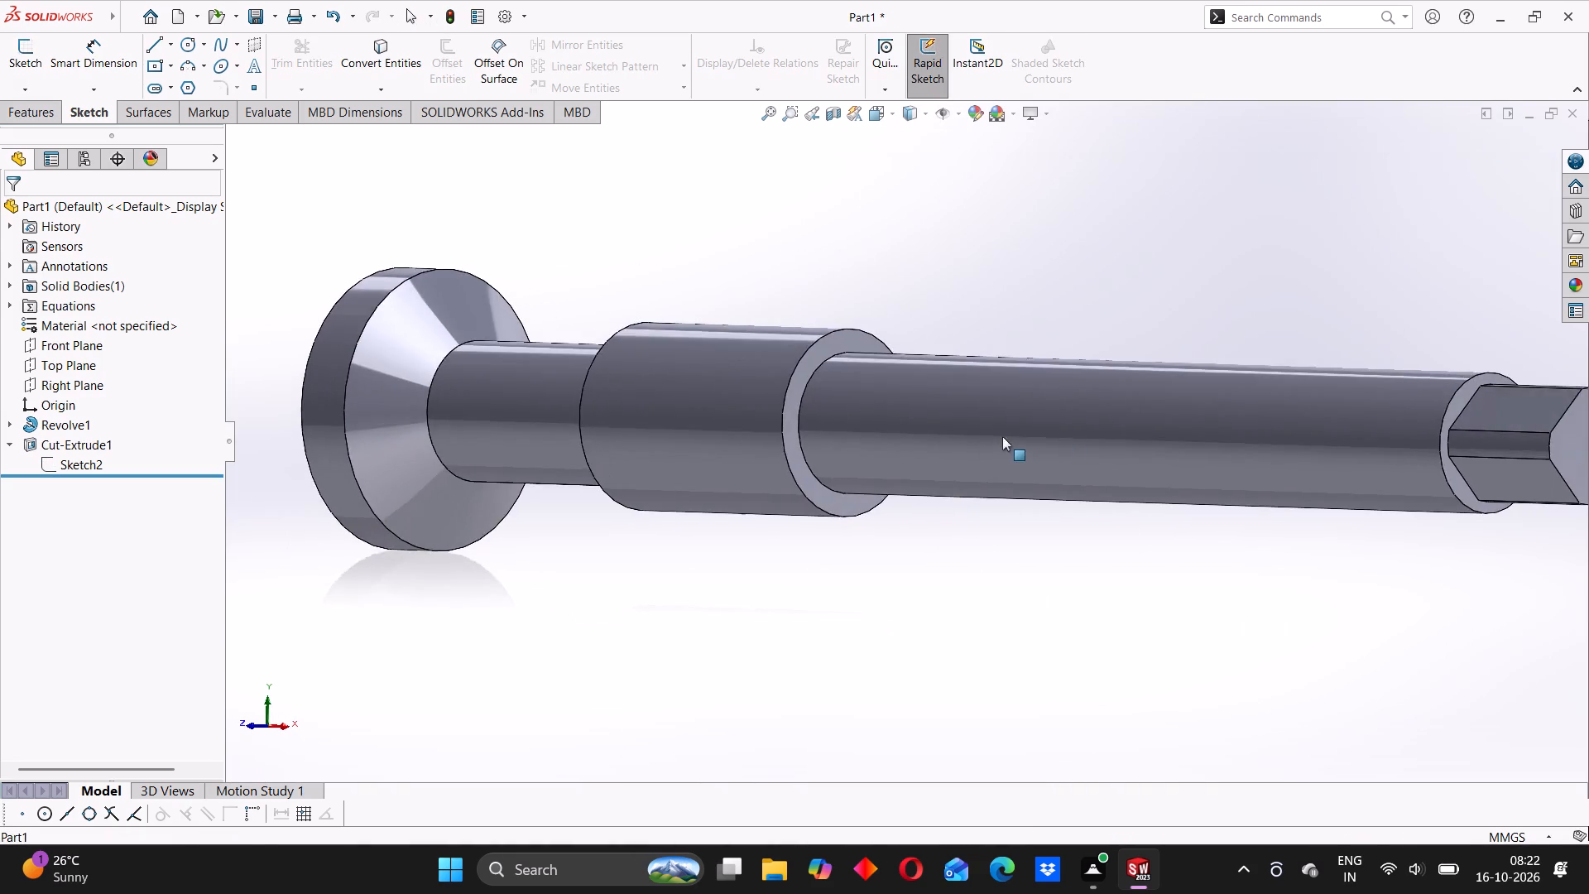
pyautogui.scroll(4, 1203, 411)
pyautogui.scroll(-4, 1212, 445)
pyautogui.moveTo(1130, 402); pyautogui.dragTo(1020, 404, button='middle')
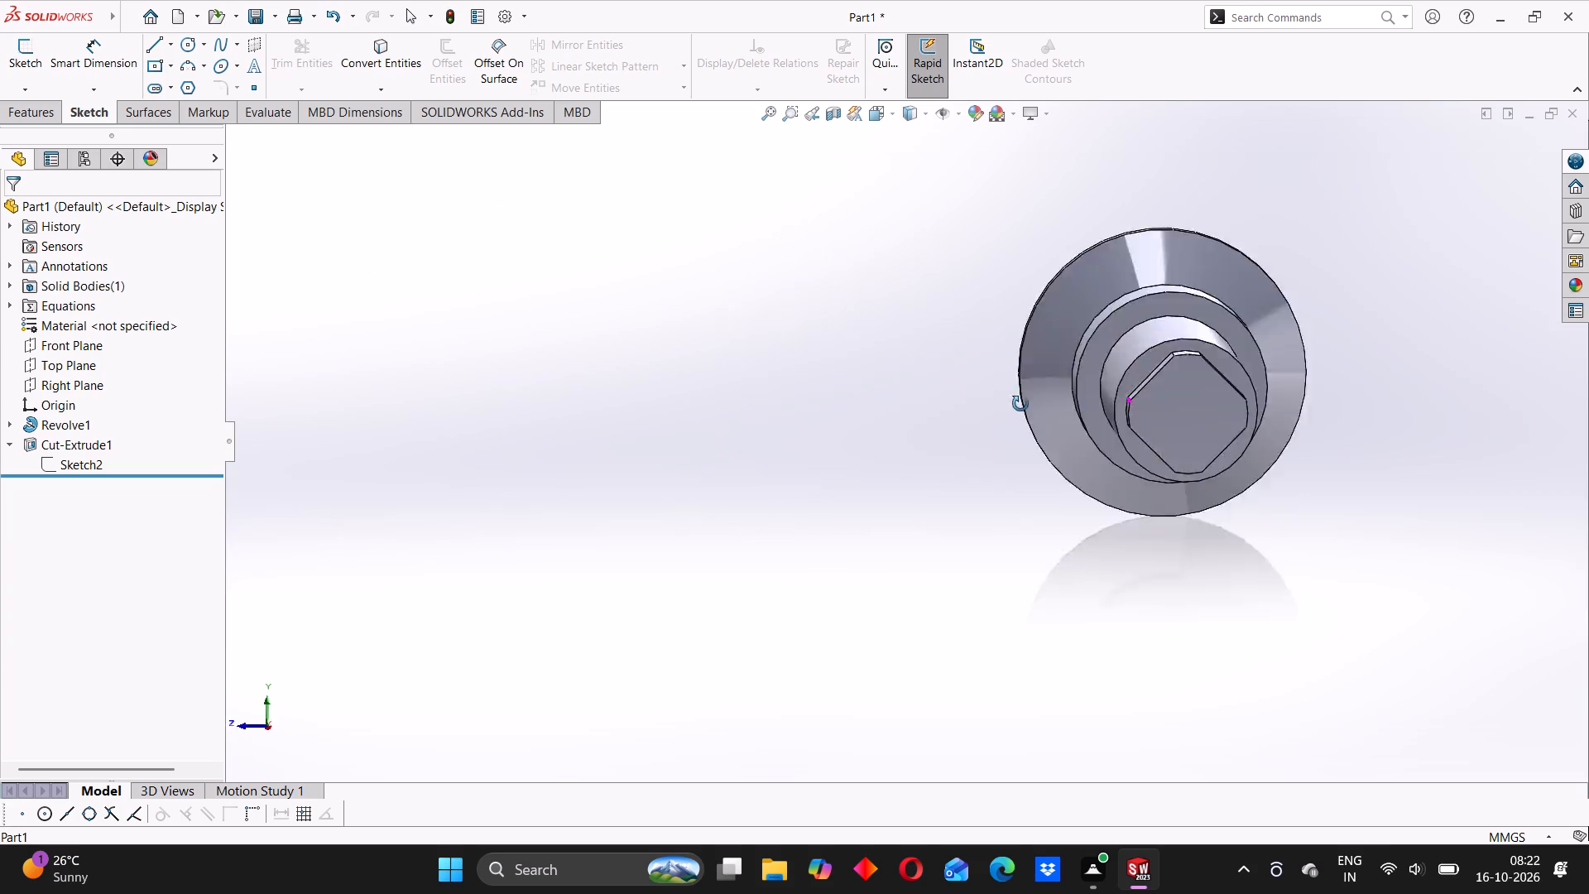
pyautogui.moveTo(1020, 404); pyautogui.dragTo(1032, 430, button='middle')
pyautogui.scroll(4, 1203, 377)
pyautogui.moveTo(1054, 436); pyautogui.dragTo(1081, 400, button='middle')
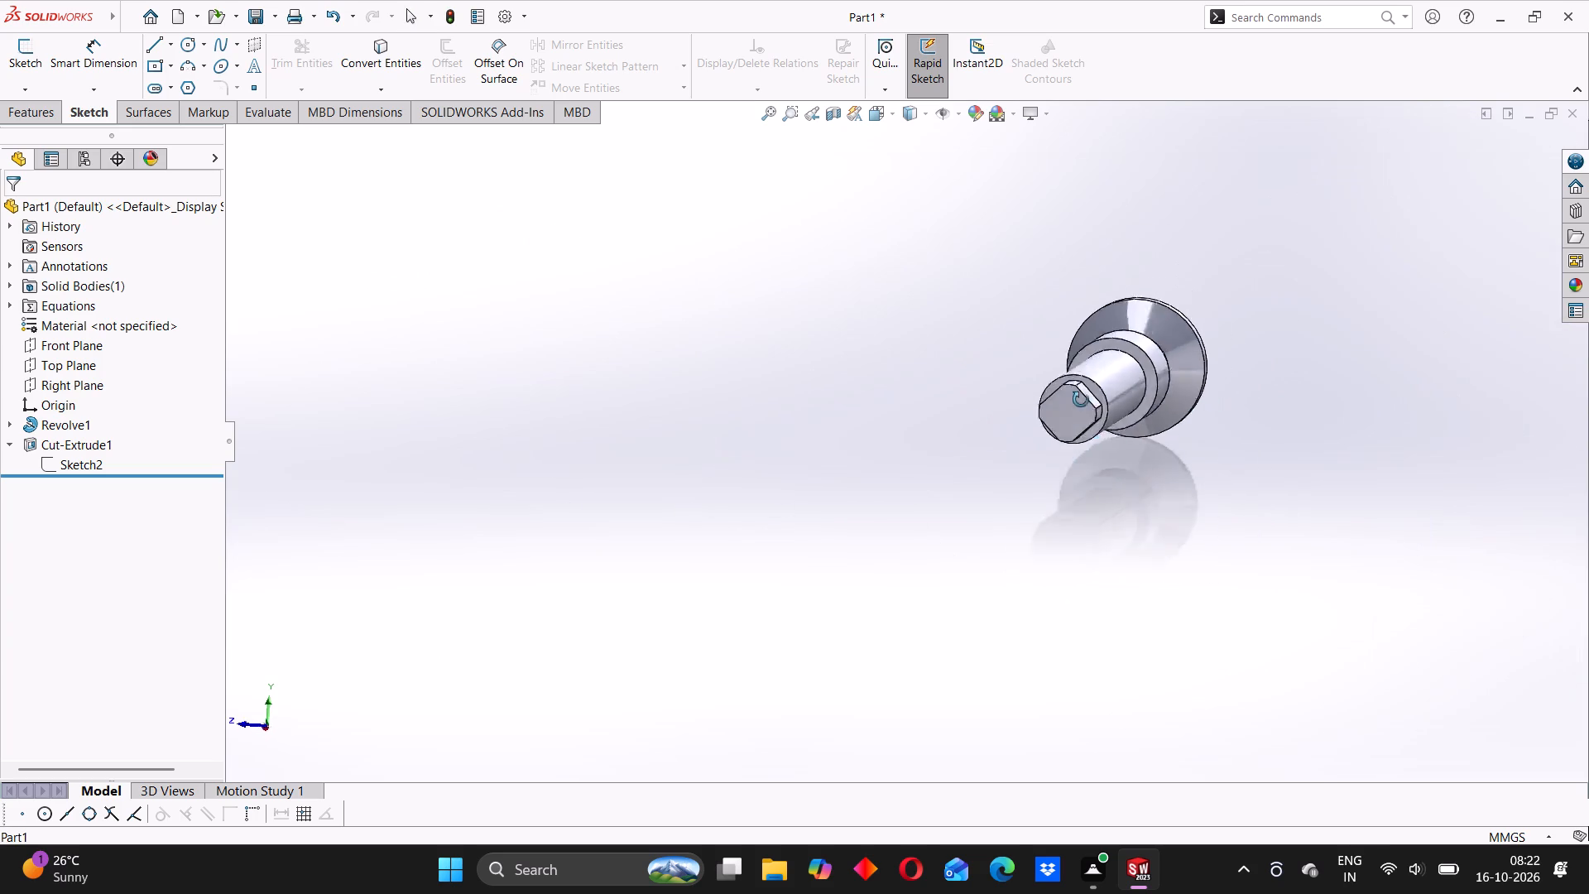
pyautogui.moveTo(1081, 400); pyautogui.dragTo(1088, 392, button='middle')
pyautogui.scroll(1, 1088, 392)
pyautogui.scroll(-9, 1088, 382)
pyautogui.moveTo(1127, 368); pyautogui.dragTo(1114, 373, button='middle')
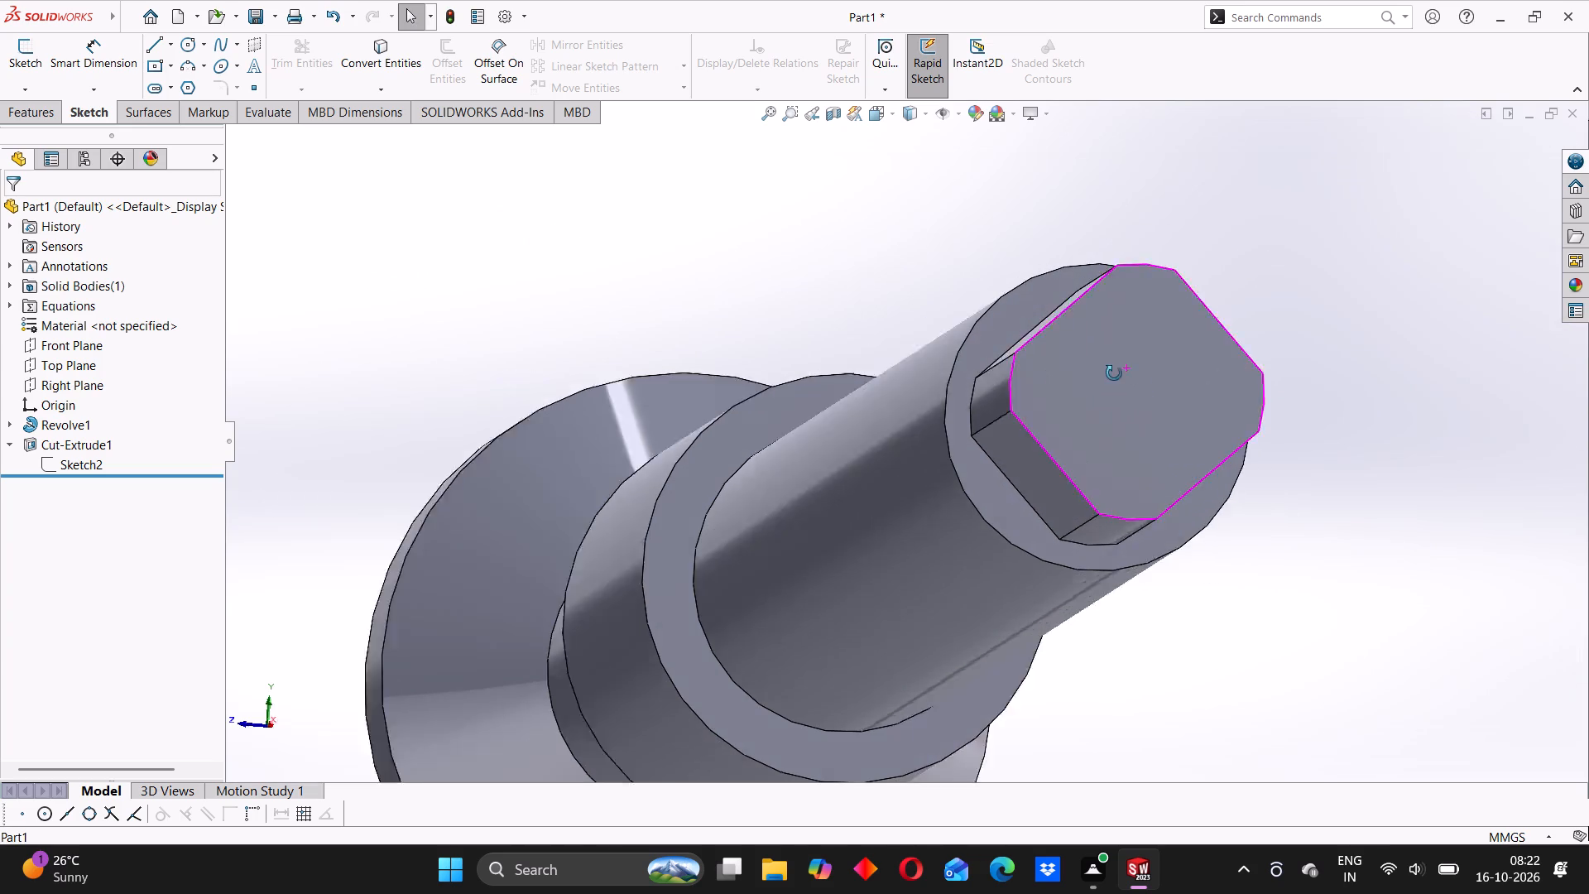
pyautogui.moveTo(1114, 373); pyautogui.dragTo(1106, 378, button='middle')
pyautogui.scroll(3, 1109, 377)
pyautogui.scroll(-3, 1073, 392)
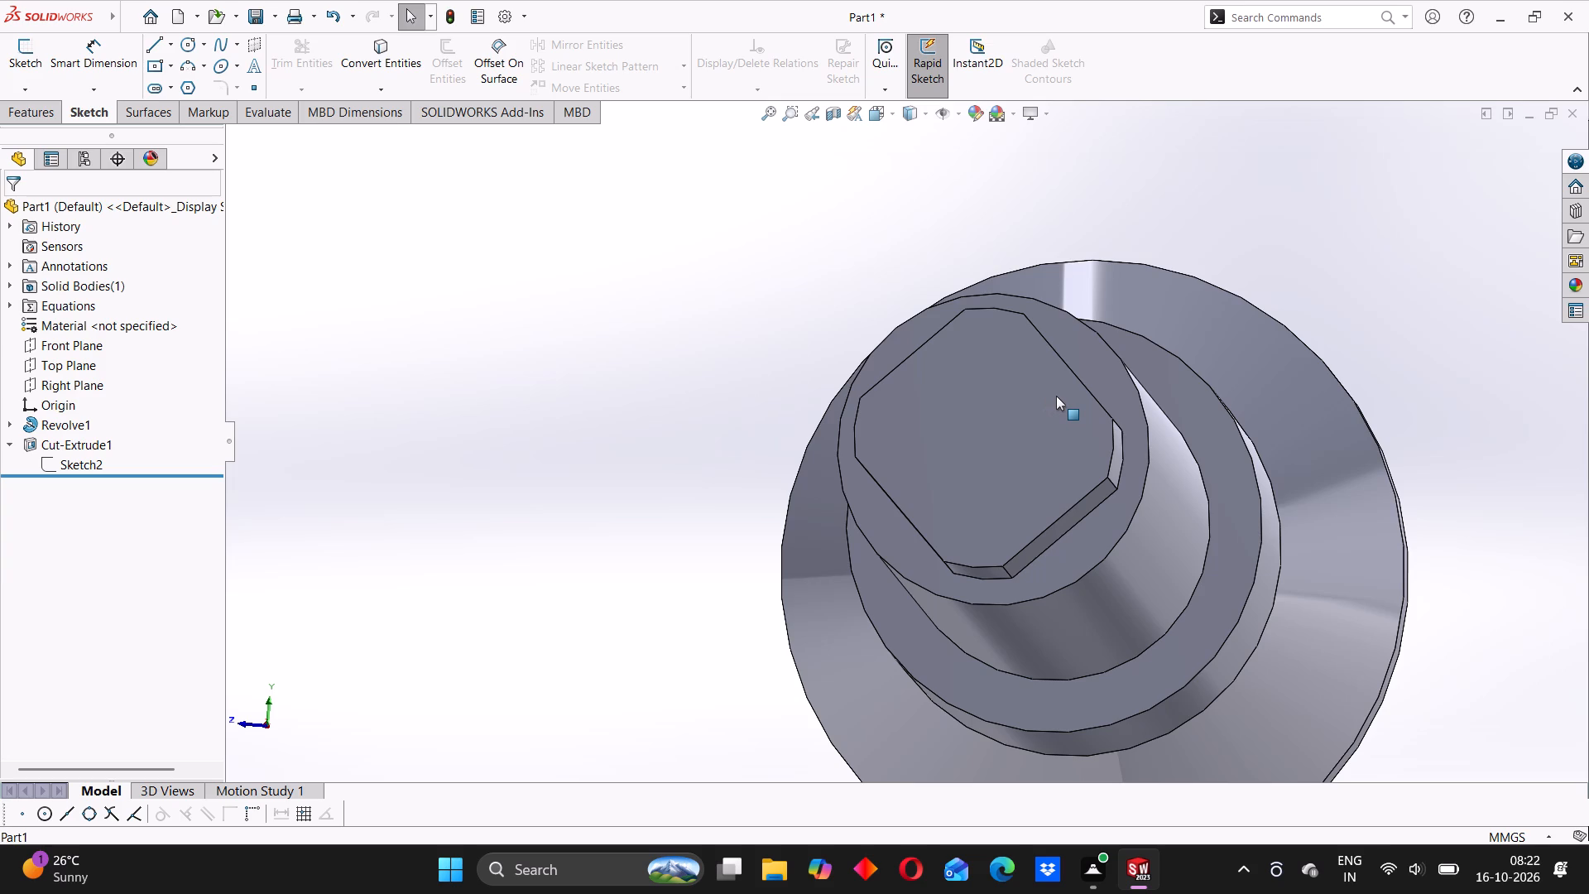
pyautogui.scroll(3, 1038, 373)
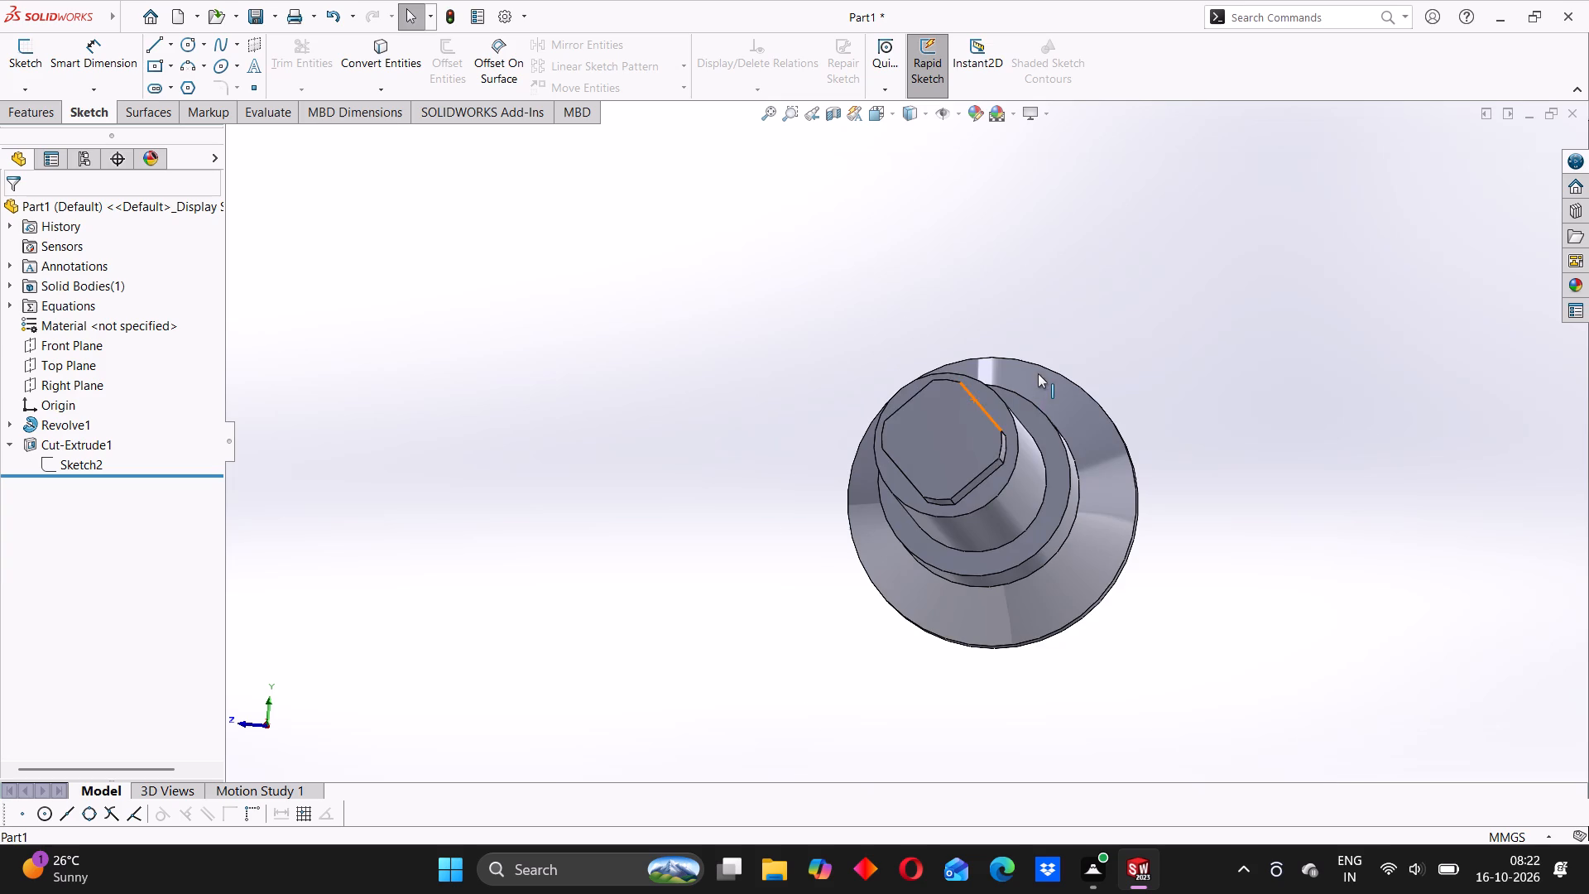
pyautogui.moveTo(966, 450); pyautogui.dragTo(981, 438, button='middle')
pyautogui.scroll(-3, 1051, 382)
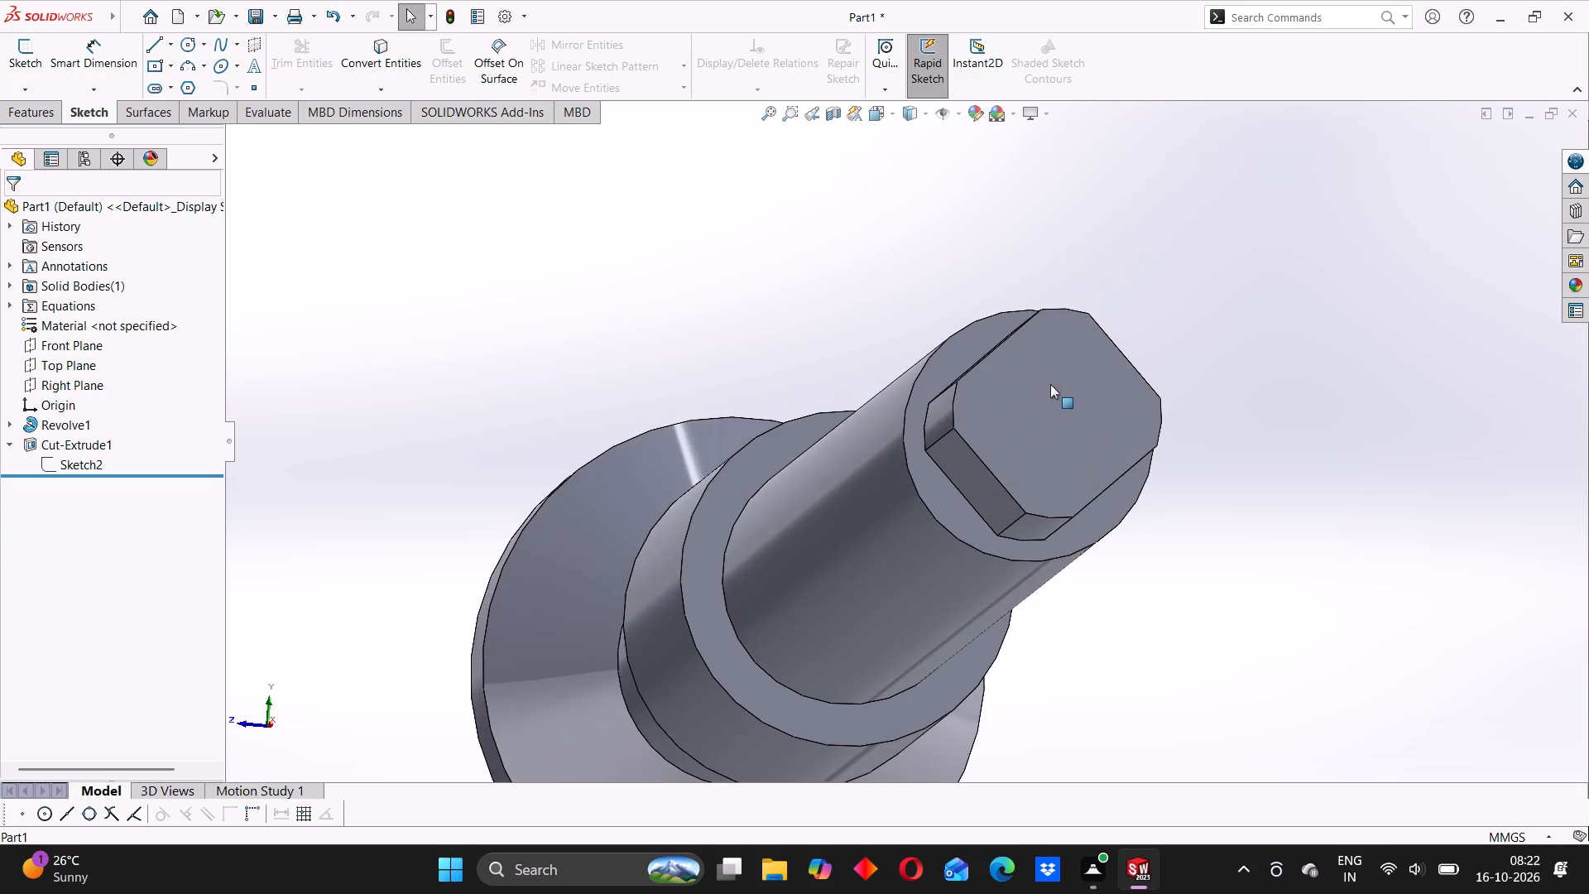
pyautogui.moveTo(1046, 392); pyautogui.dragTo(1038, 396, button='middle')
pyautogui.scroll(4, 1032, 406)
pyautogui.moveTo(1001, 427); pyautogui.dragTo(986, 438, button='middle')
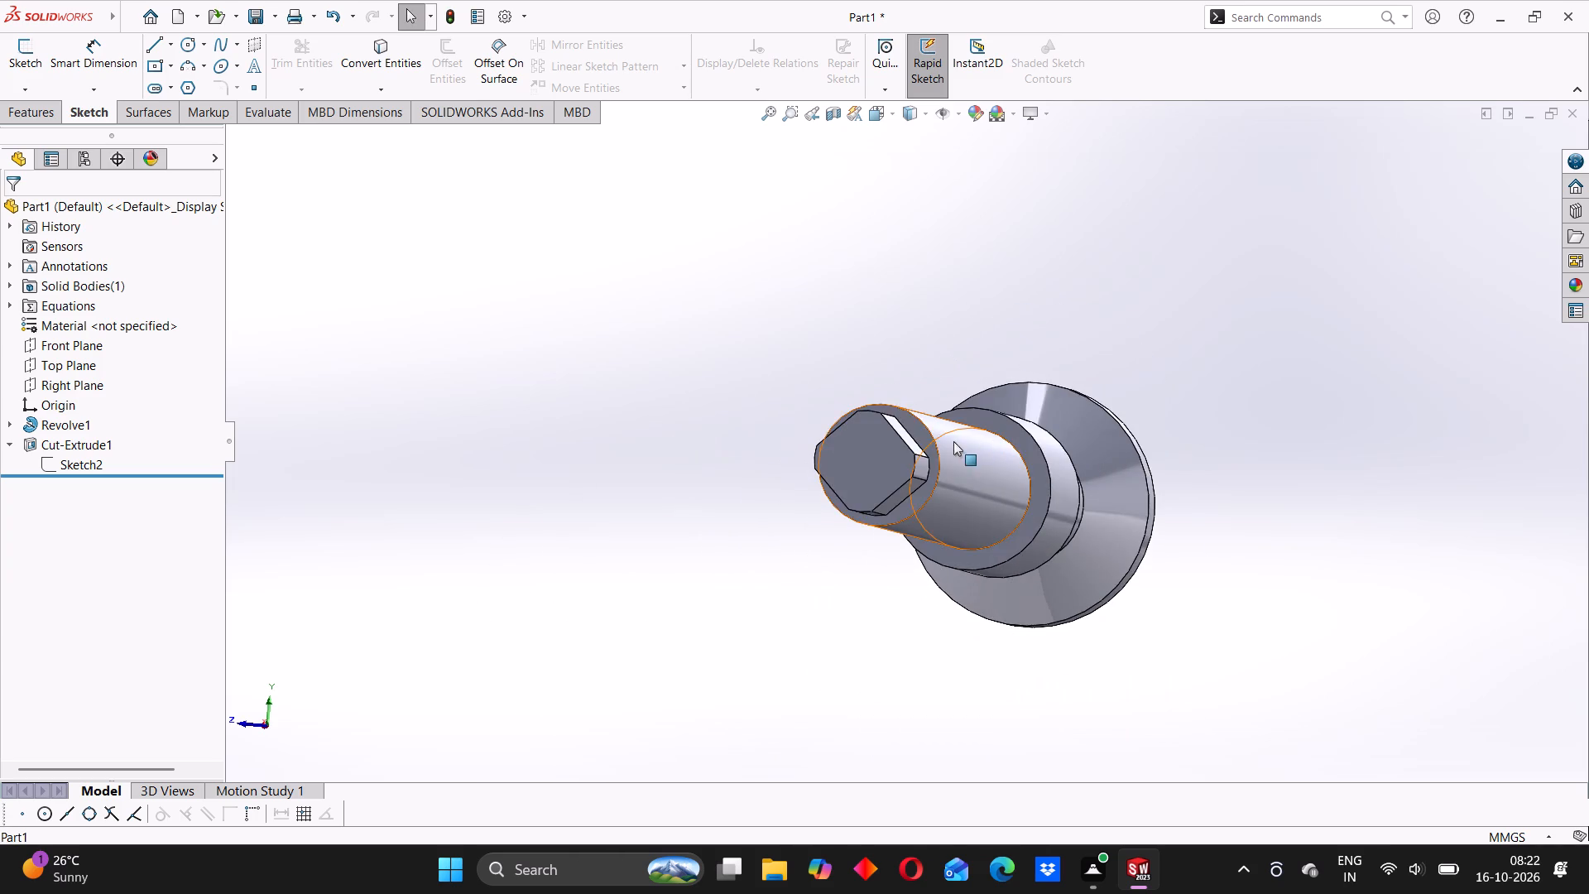
pyautogui.scroll(-5, 896, 445)
pyautogui.moveTo(1080, 445); pyautogui.dragTo(1052, 458, button='middle')
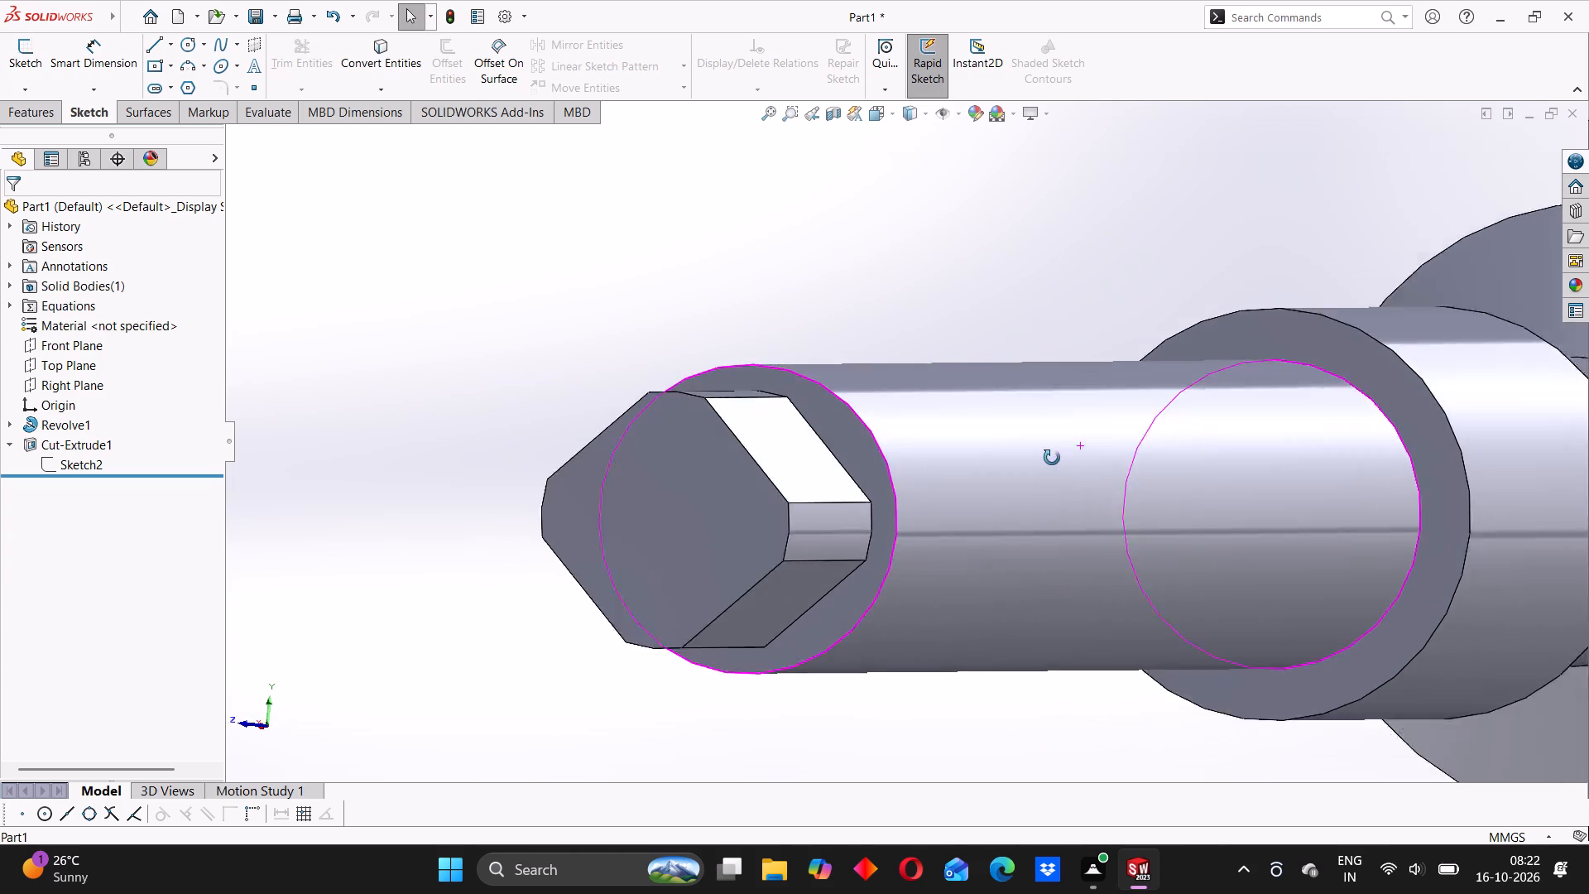
pyautogui.moveTo(1052, 458); pyautogui.dragTo(1036, 462, button='middle')
pyautogui.scroll(5, 1030, 463)
pyautogui.scroll(3, 940, 473)
pyautogui.moveTo(927, 459); pyautogui.dragTo(899, 498, button='middle')
pyautogui.scroll(1, 899, 498)
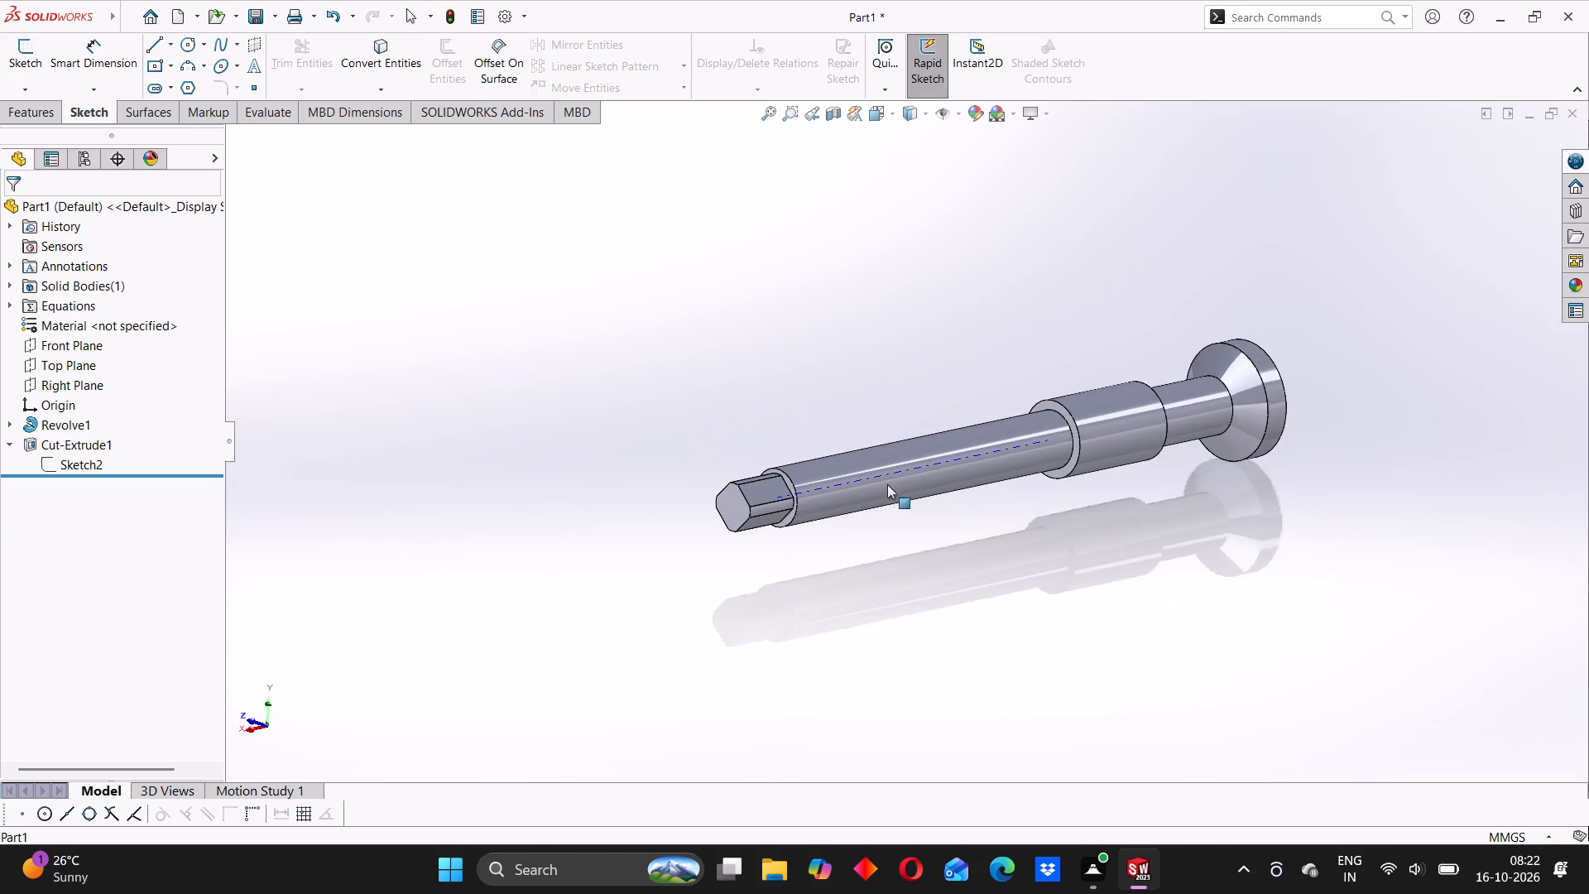
pyautogui.scroll(-3, 882, 482)
pyautogui.moveTo(723, 450); pyautogui.dragTo(960, 409, button='middle')
pyautogui.scroll(4, 998, 431)
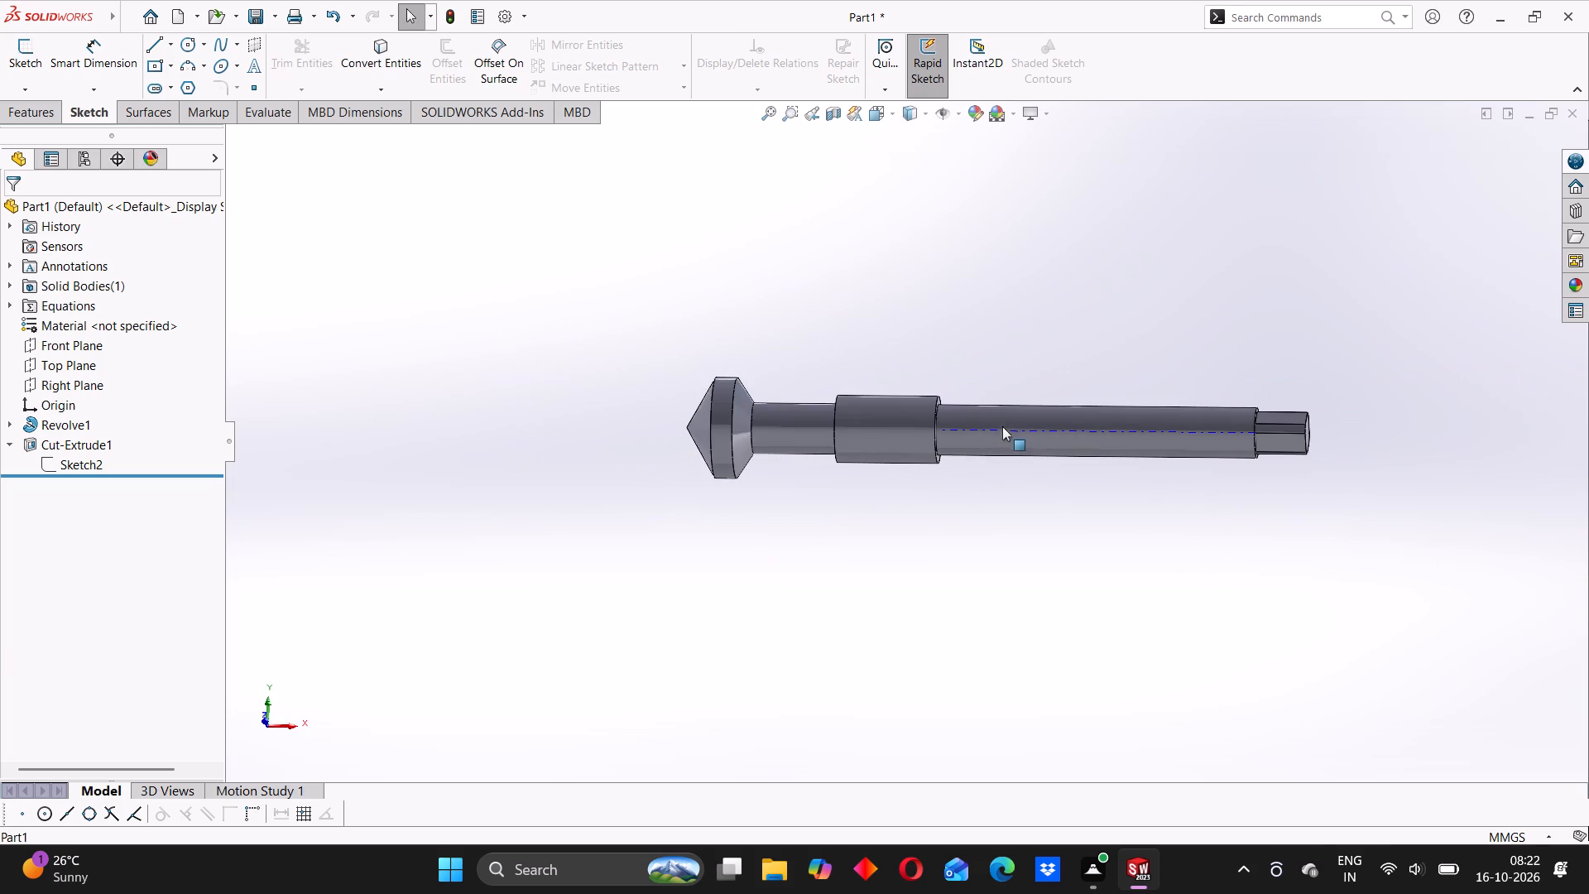
pyautogui.scroll(-4, 1286, 424)
pyautogui.moveTo(1314, 437); pyautogui.dragTo(1295, 448, button='middle')
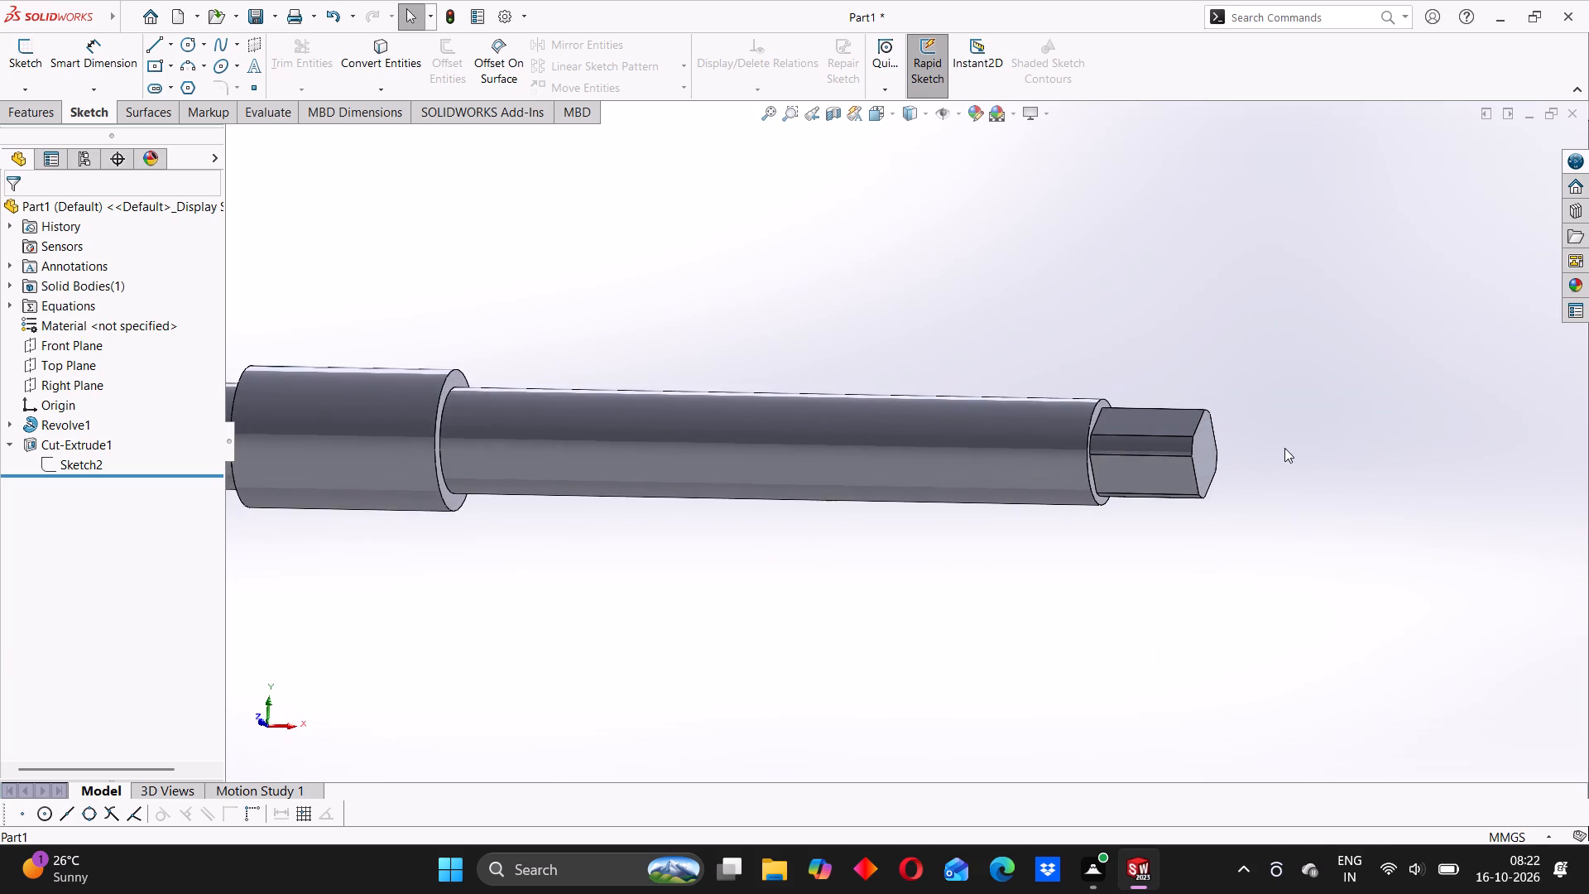
pyautogui.moveTo(1275, 448); pyautogui.dragTo(1173, 447, button='middle')
pyautogui.scroll(-5, 766, 420)
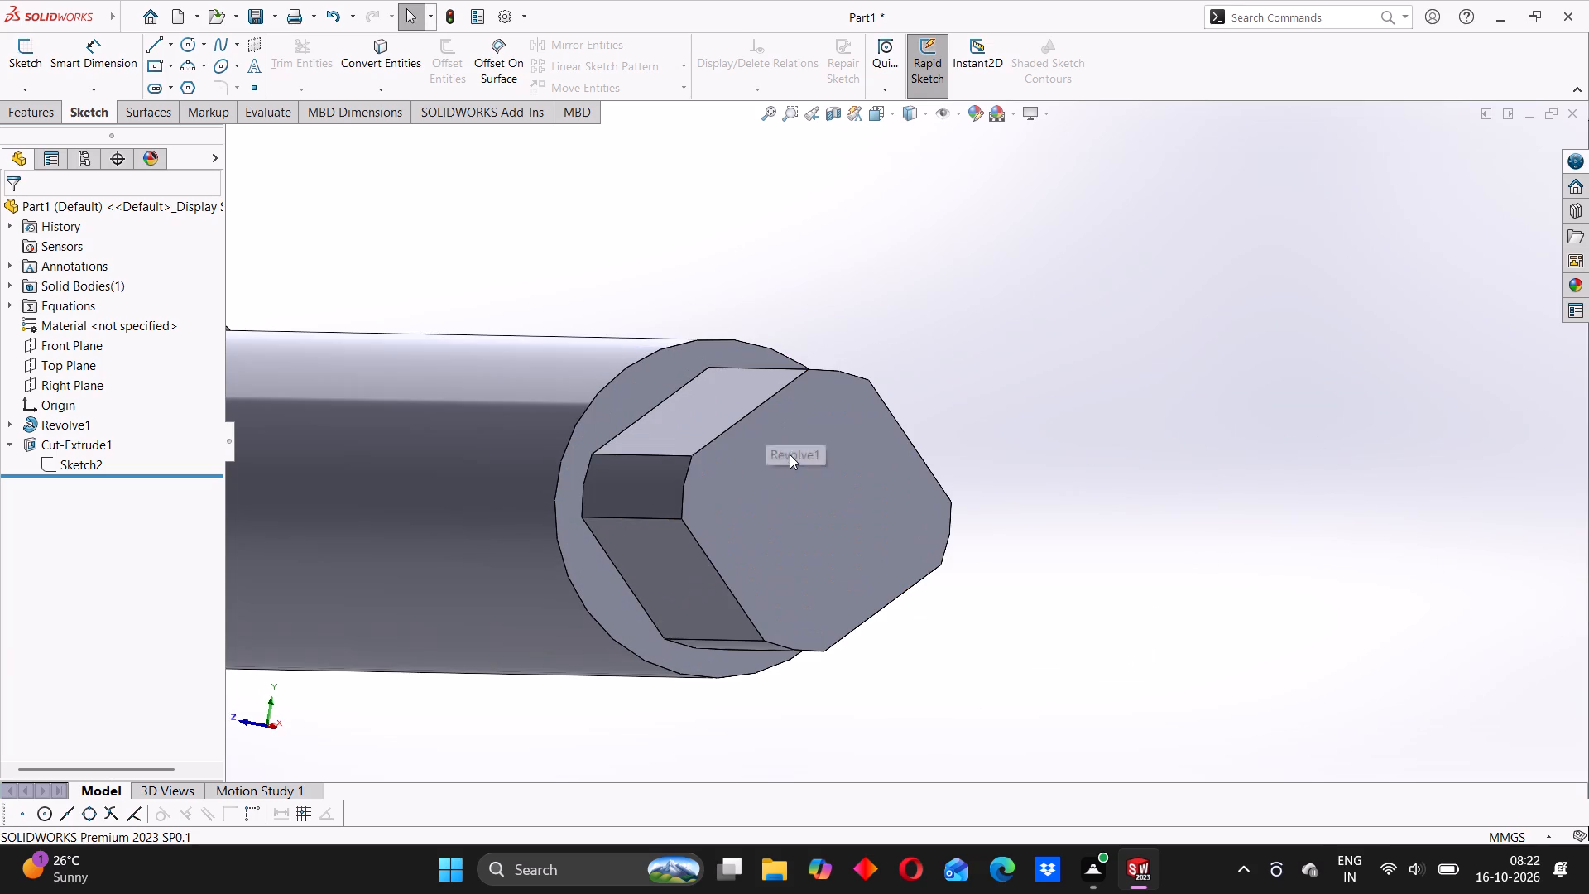
pyautogui.click(1114, 401)
pyautogui.click(857, 471)
pyautogui.click(1139, 318)
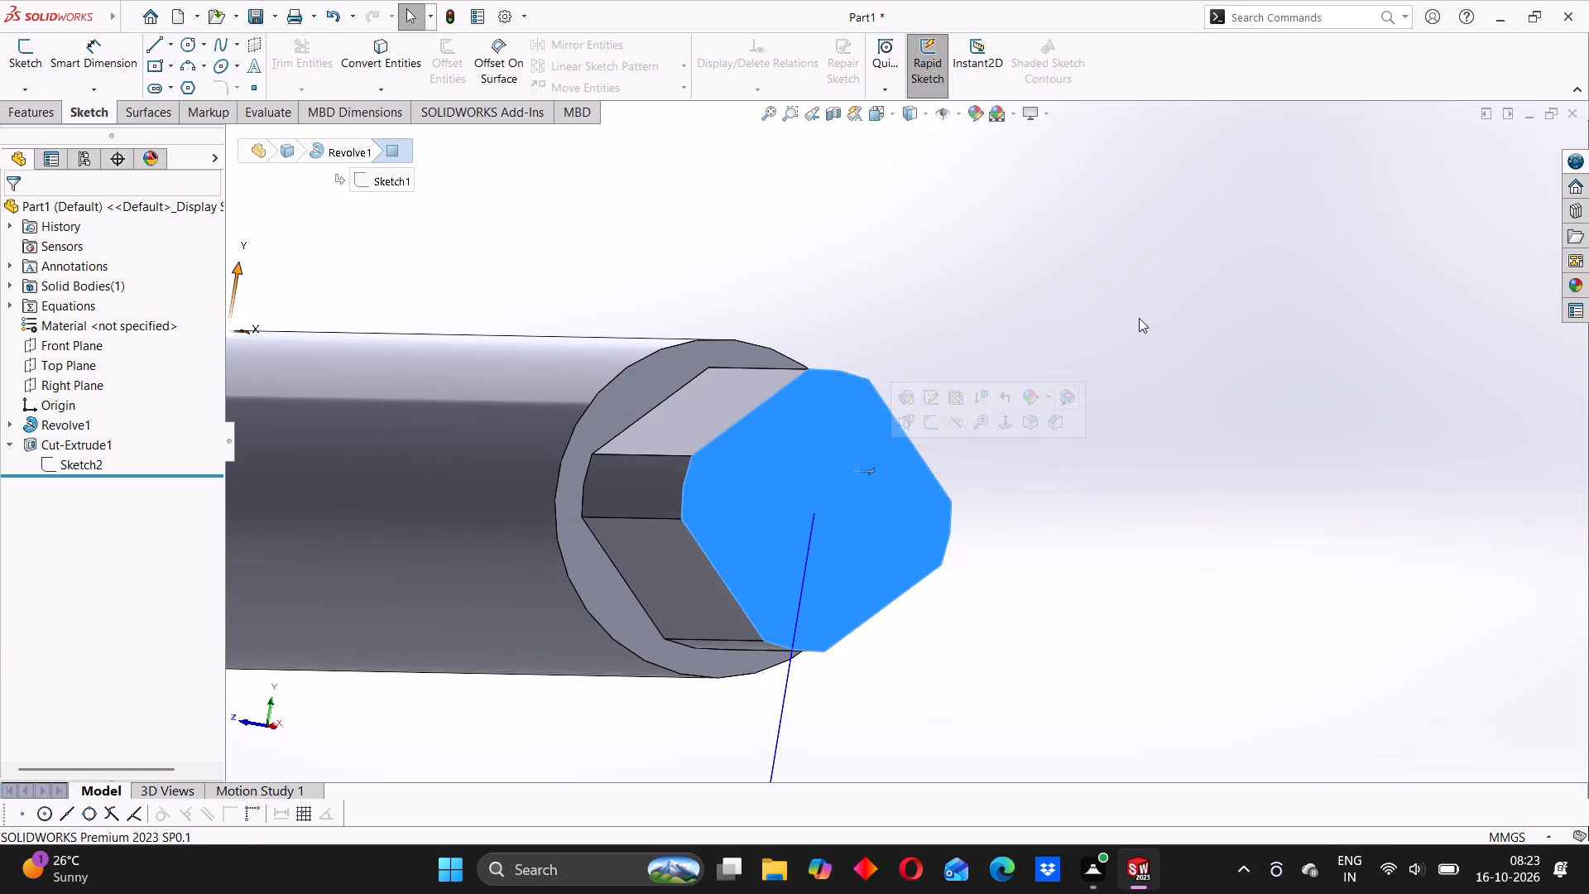
# Examine the whole stem from several angles, including the conical head, the collar, the long shaft and the chamfered square end.
pyautogui.scroll(4, 786, 473)
pyautogui.scroll(2, 635, 470)
pyautogui.moveTo(635, 469); pyautogui.dragTo(654, 462, button='middle')
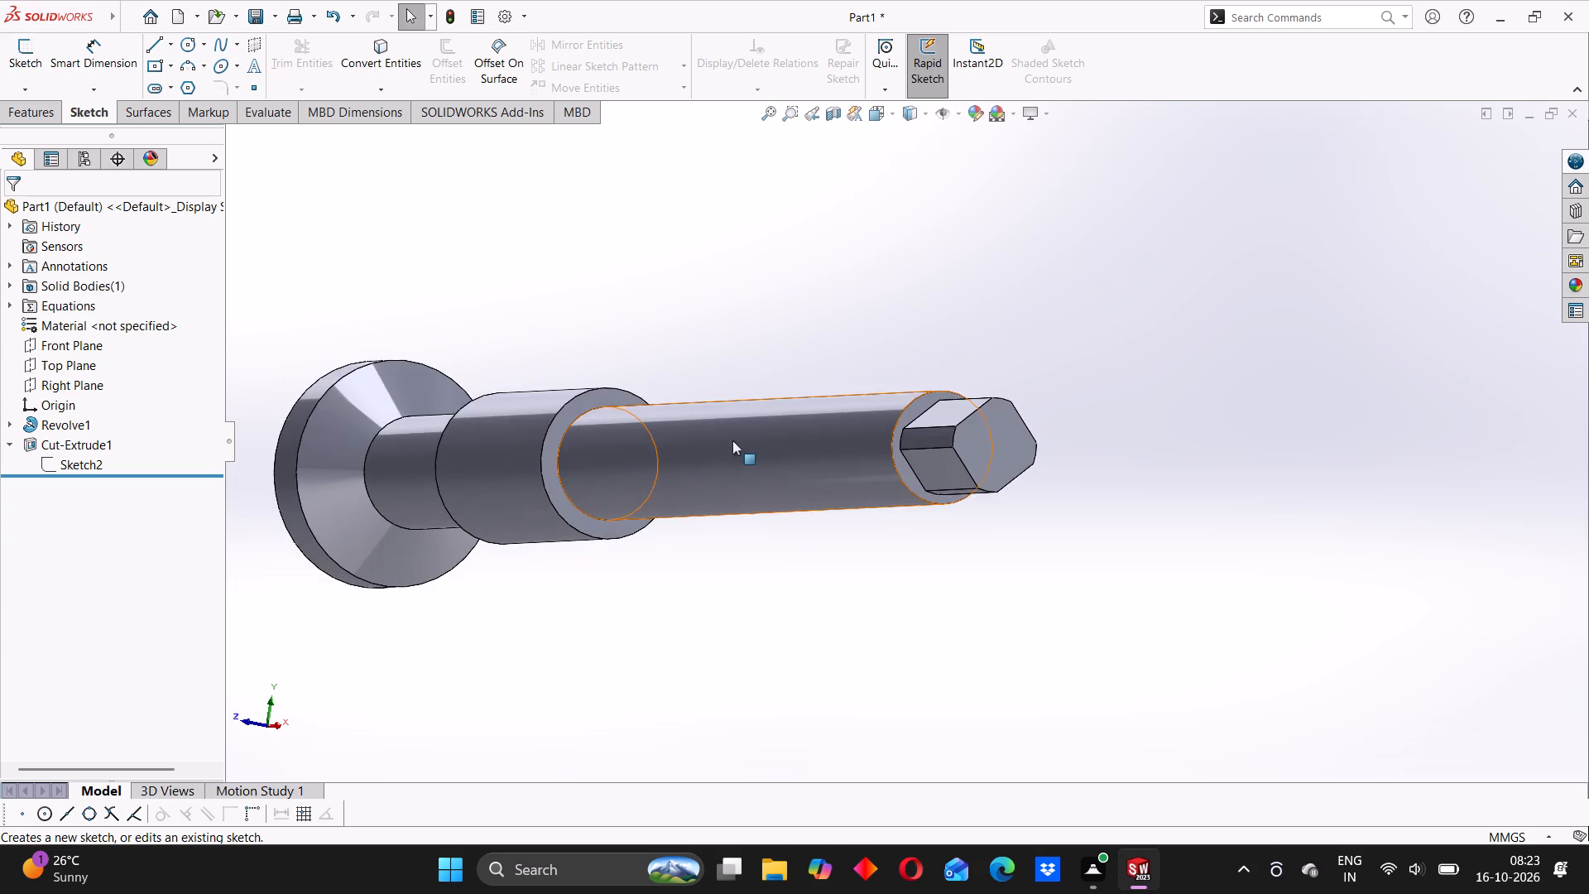
pyautogui.scroll(4, 776, 438)
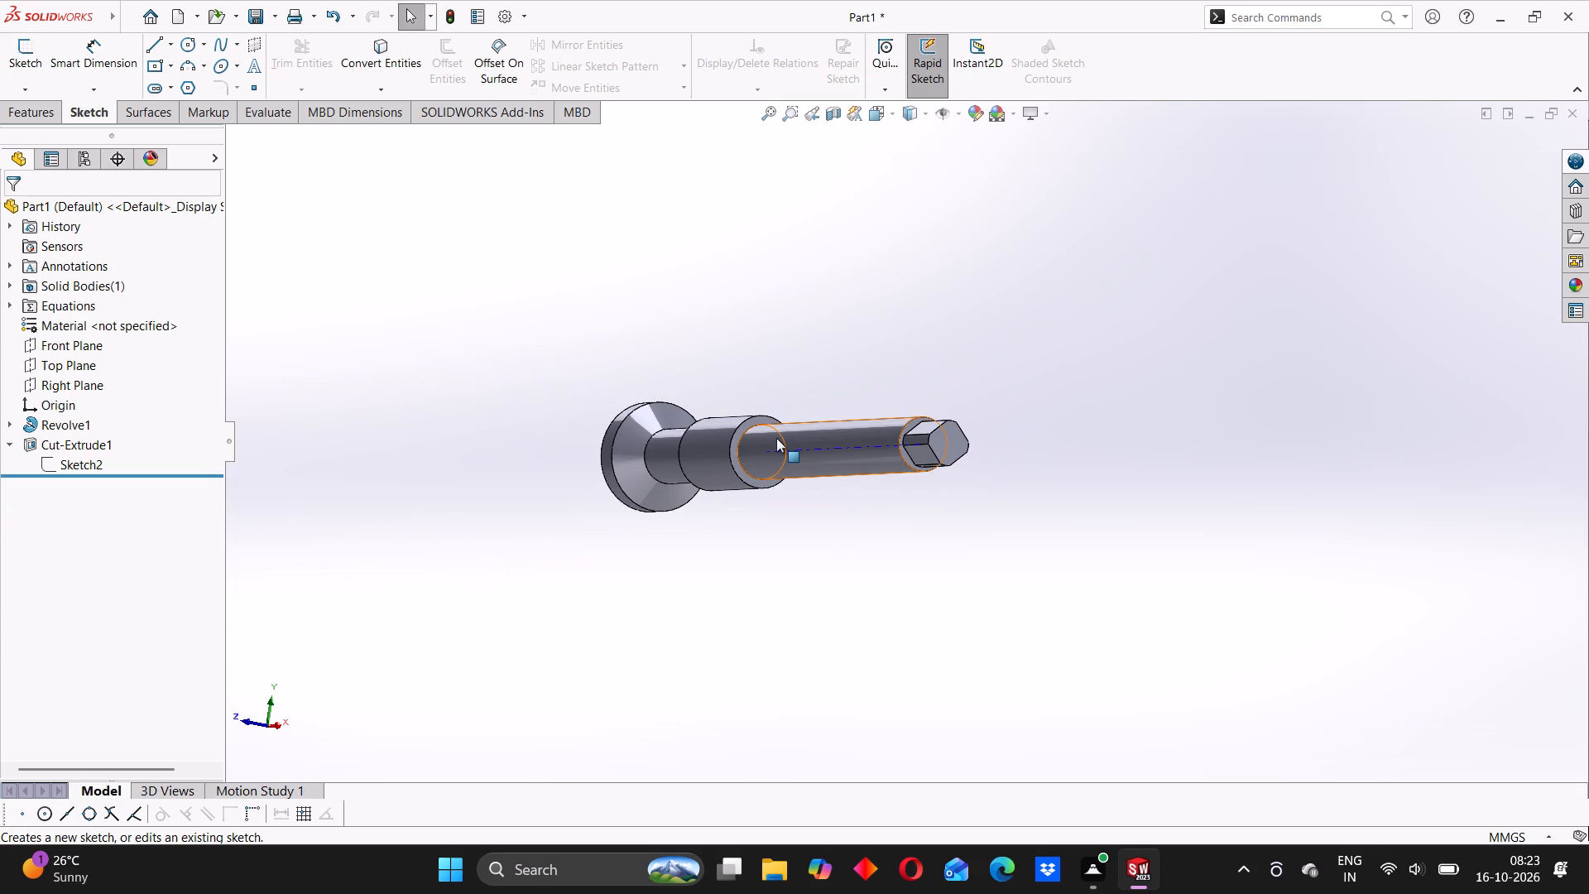
pyautogui.scroll(-5, 777, 424)
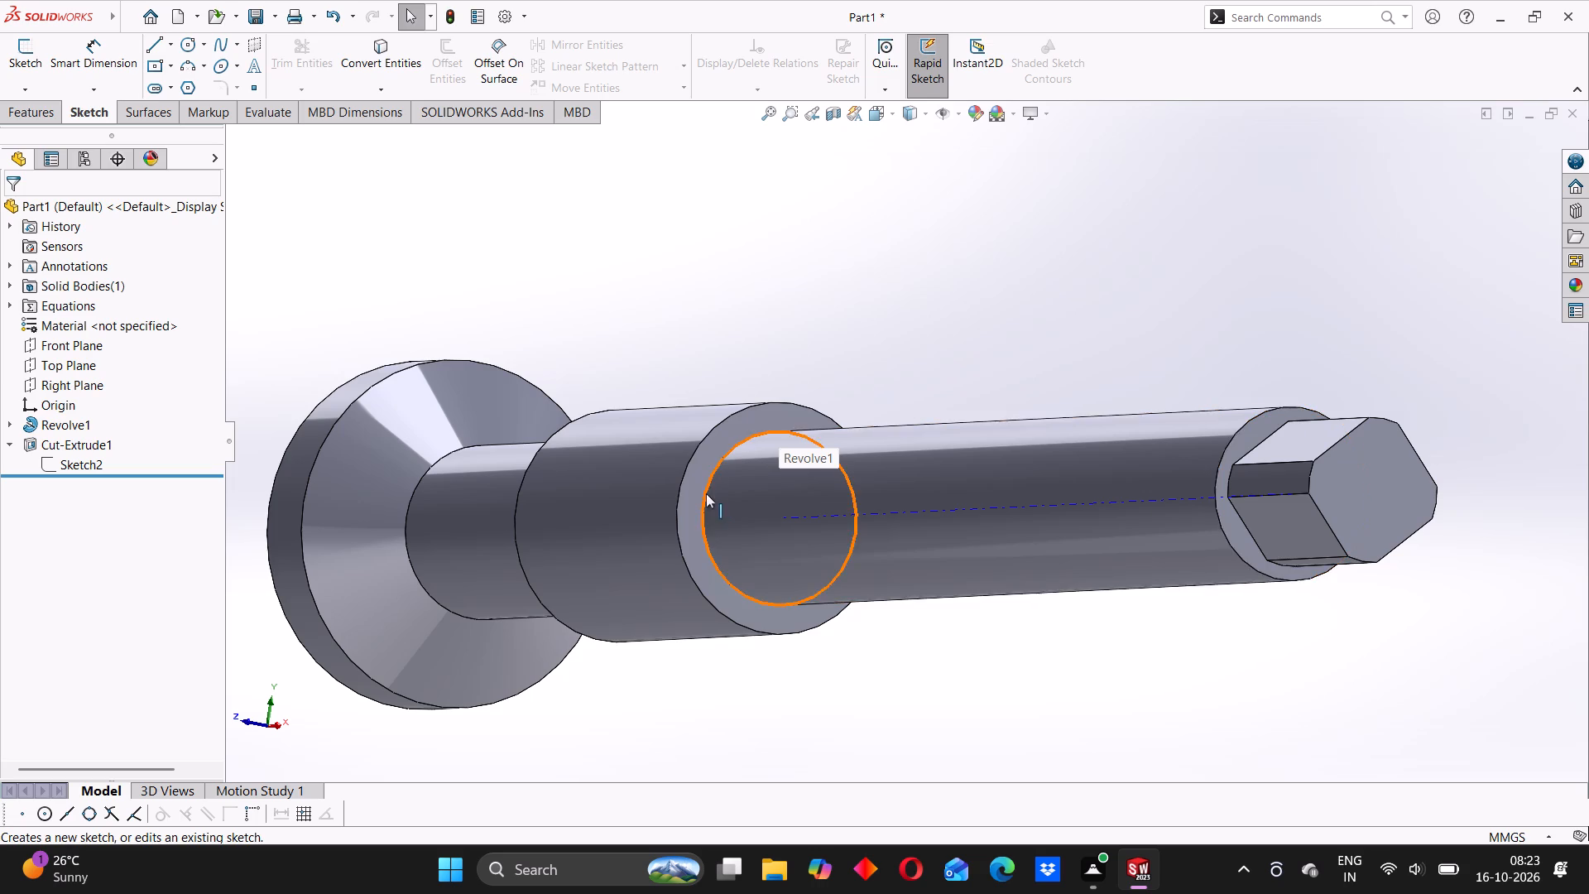
pyautogui.scroll(6, 716, 483)
pyautogui.moveTo(717, 478); pyautogui.dragTo(751, 471, button='middle')
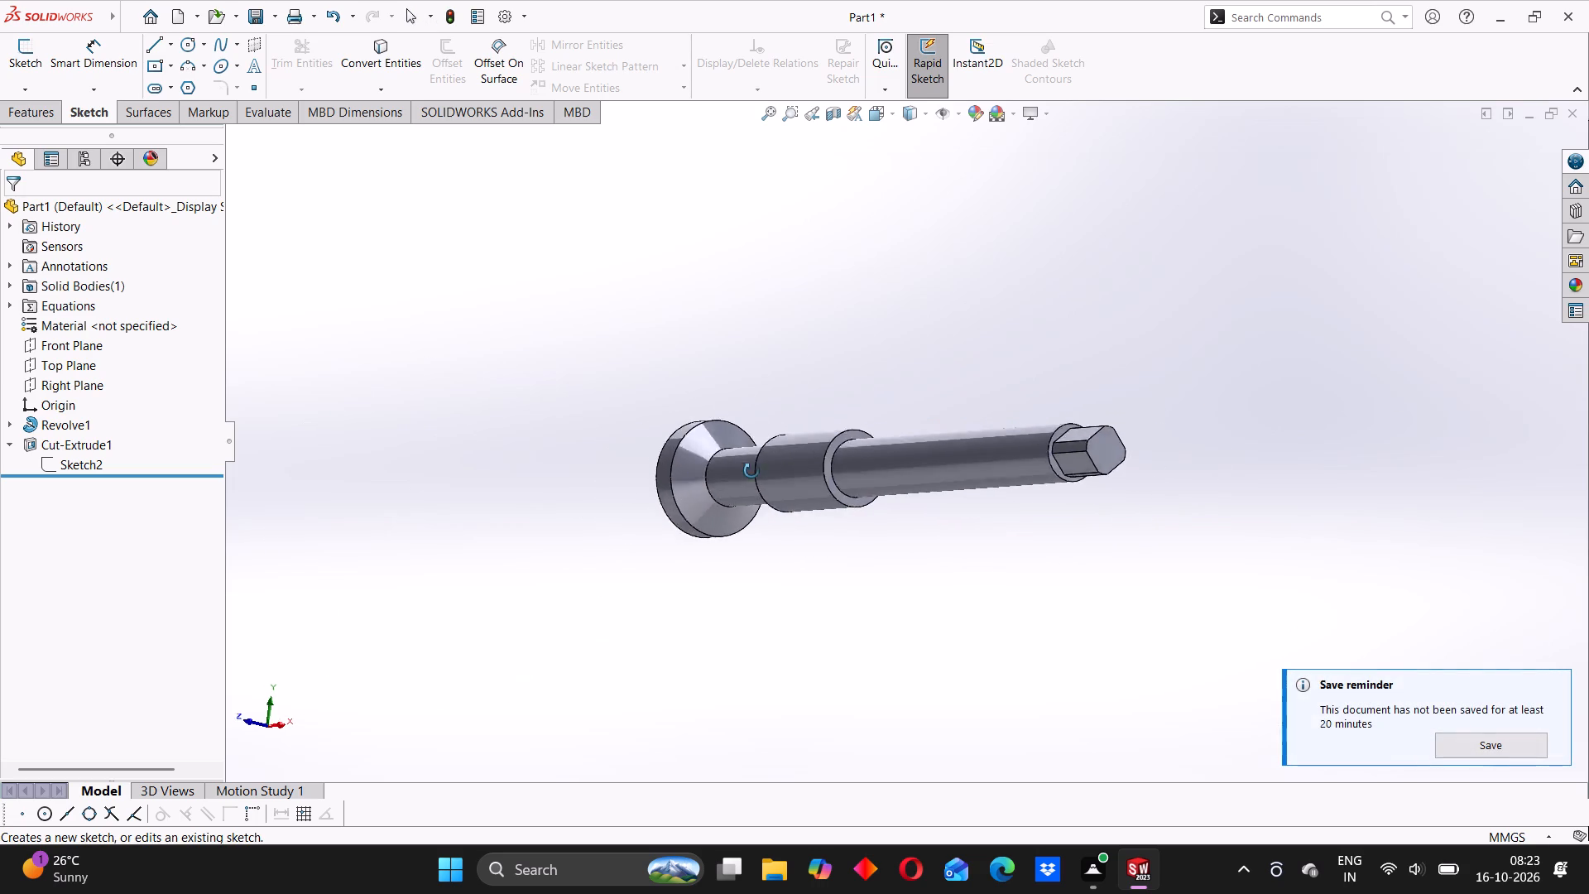
pyautogui.moveTo(751, 471); pyautogui.dragTo(801, 467, button='middle')
pyautogui.moveTo(714, 478); pyautogui.dragTo(740, 474, button='middle')
pyautogui.click(881, 374)
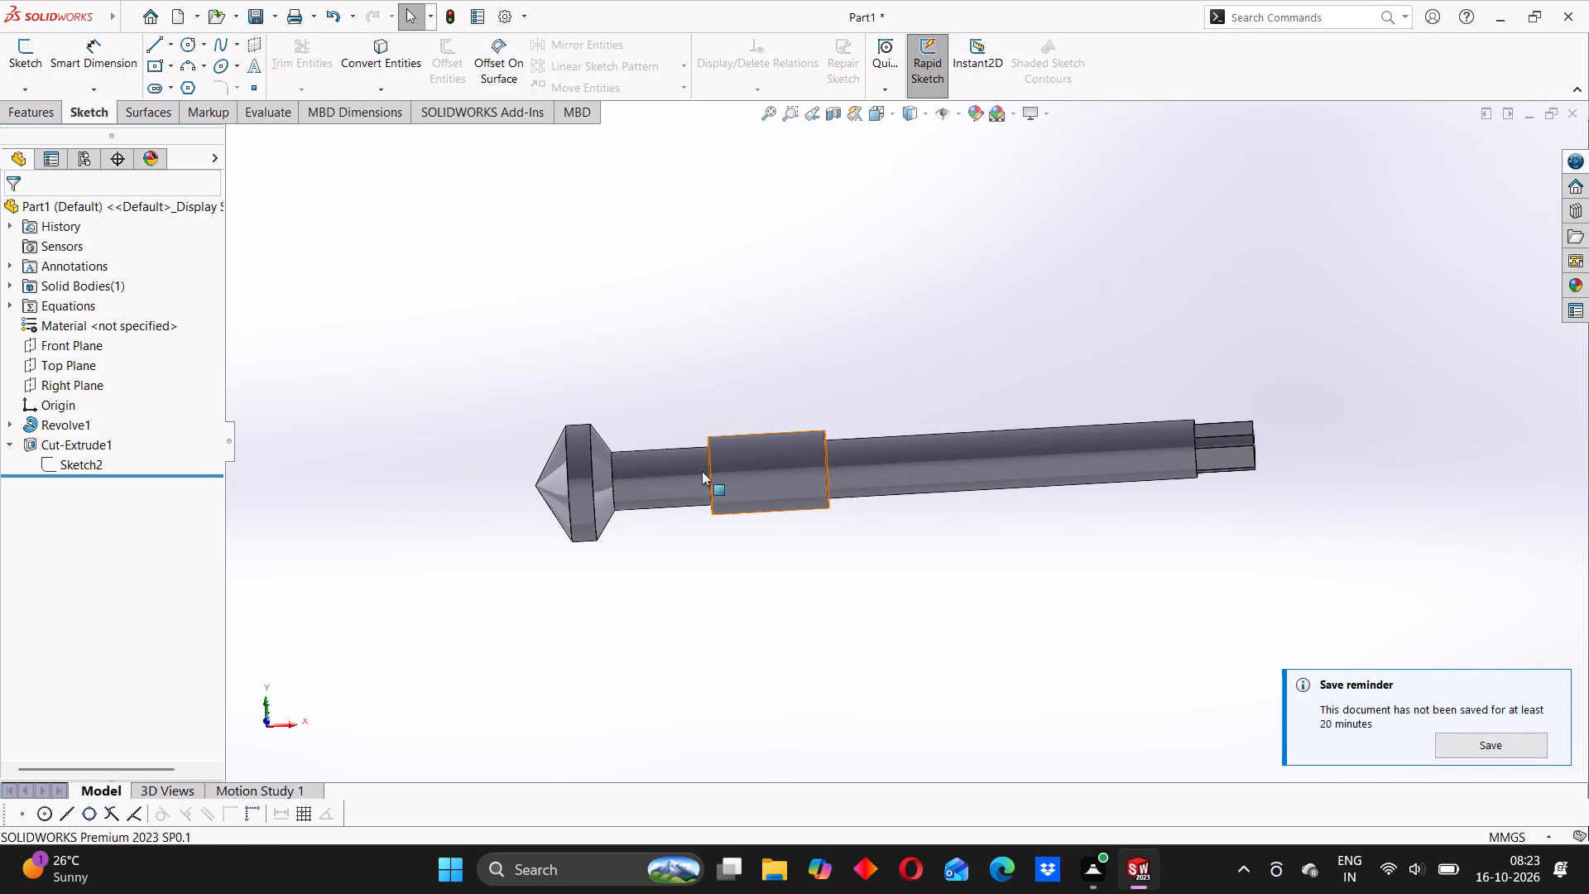
pyautogui.scroll(-4, 585, 445)
pyautogui.scroll(3, 1418, 552)
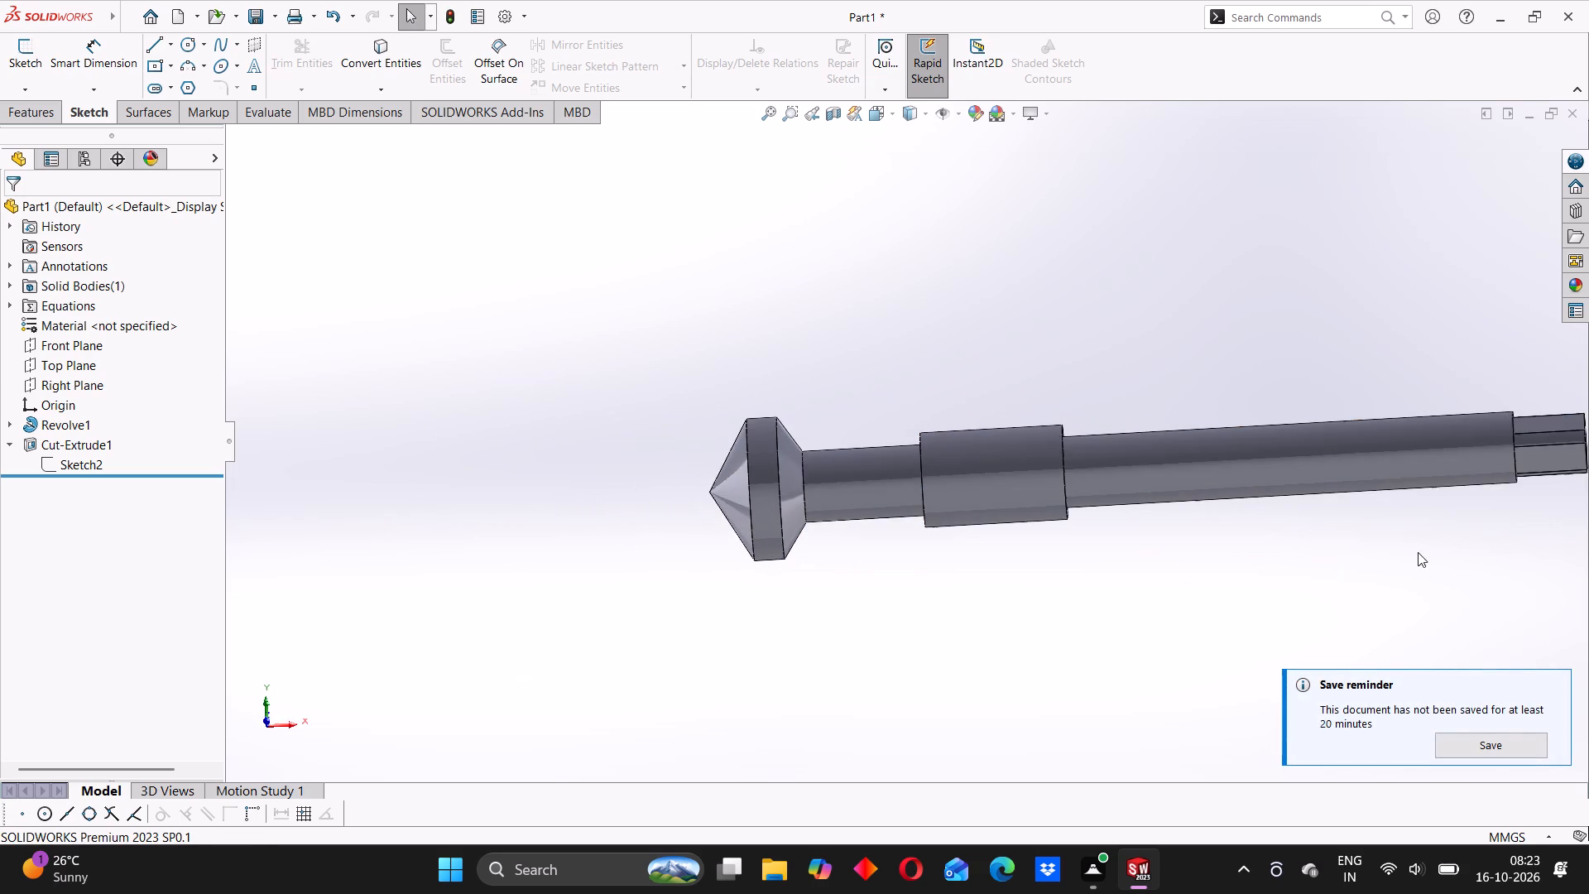
pyautogui.scroll(1, 1418, 552)
pyautogui.scroll(3, 1299, 506)
pyautogui.scroll(-6, 1228, 459)
pyautogui.scroll(-5, 1015, 406)
pyautogui.scroll(1, 1217, 430)
pyautogui.moveTo(1193, 416); pyautogui.dragTo(1135, 435, button='middle')
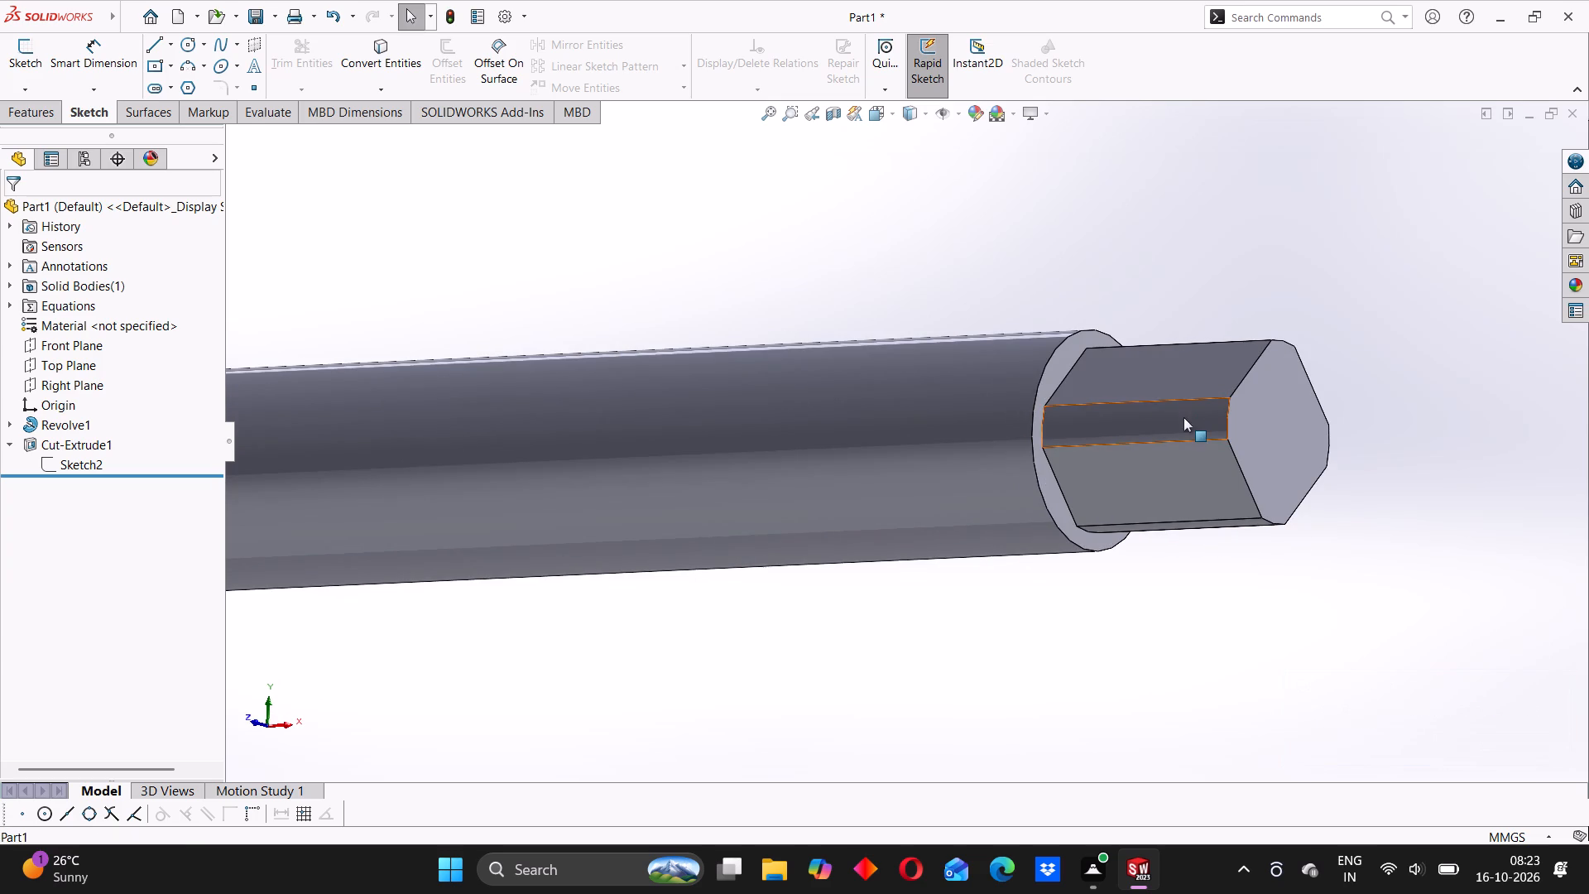
pyautogui.scroll(-2, 1168, 400)
pyautogui.scroll(1, 1139, 425)
pyautogui.middleClick(1112, 440)
pyautogui.scroll(1, 1127, 432)
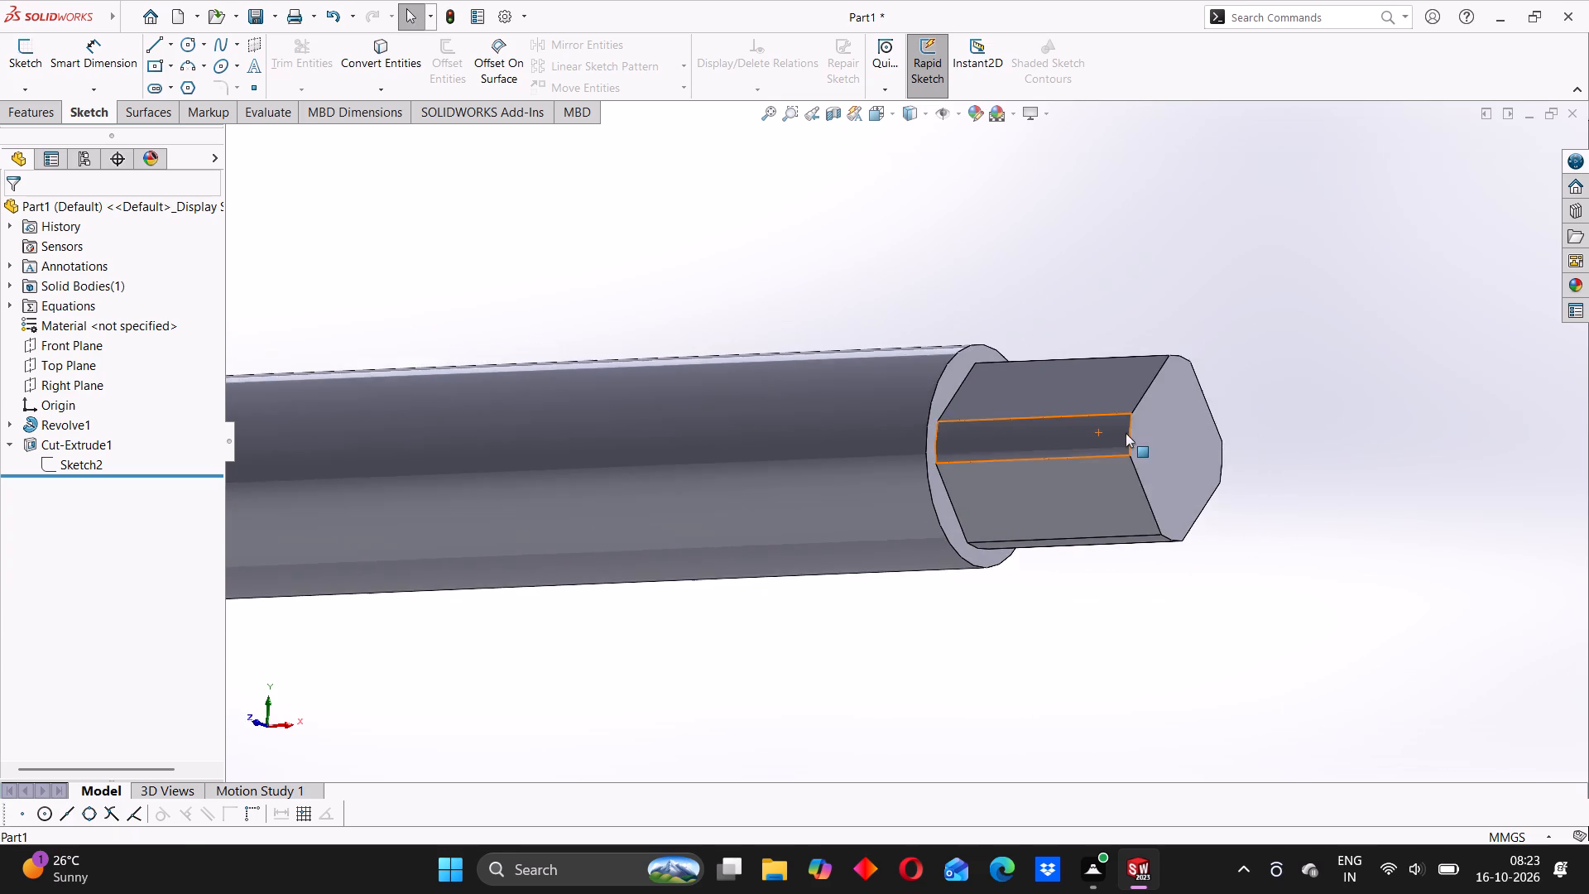
pyautogui.moveTo(1126, 433); pyautogui.dragTo(1146, 421, button='middle')
pyautogui.scroll(4, 1150, 418)
pyautogui.middleClick(921, 449)
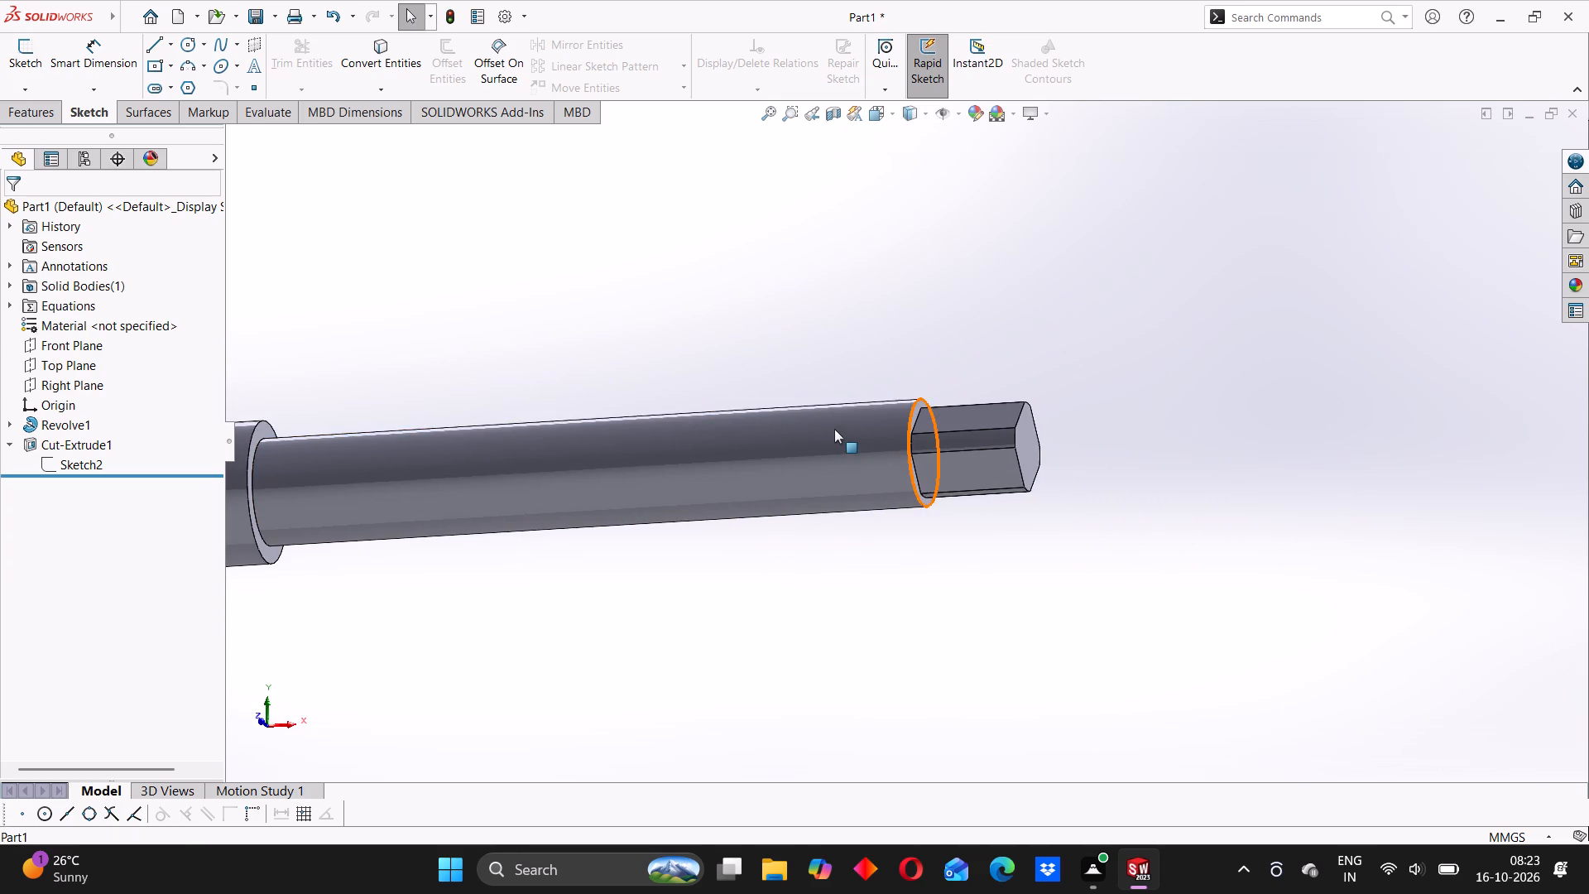
pyautogui.scroll(-2, 834, 429)
pyautogui.scroll(3, 834, 429)
pyautogui.moveTo(744, 448); pyautogui.dragTo(755, 440, button='middle')
pyautogui.scroll(4, 744, 446)
pyautogui.scroll(-3, 685, 459)
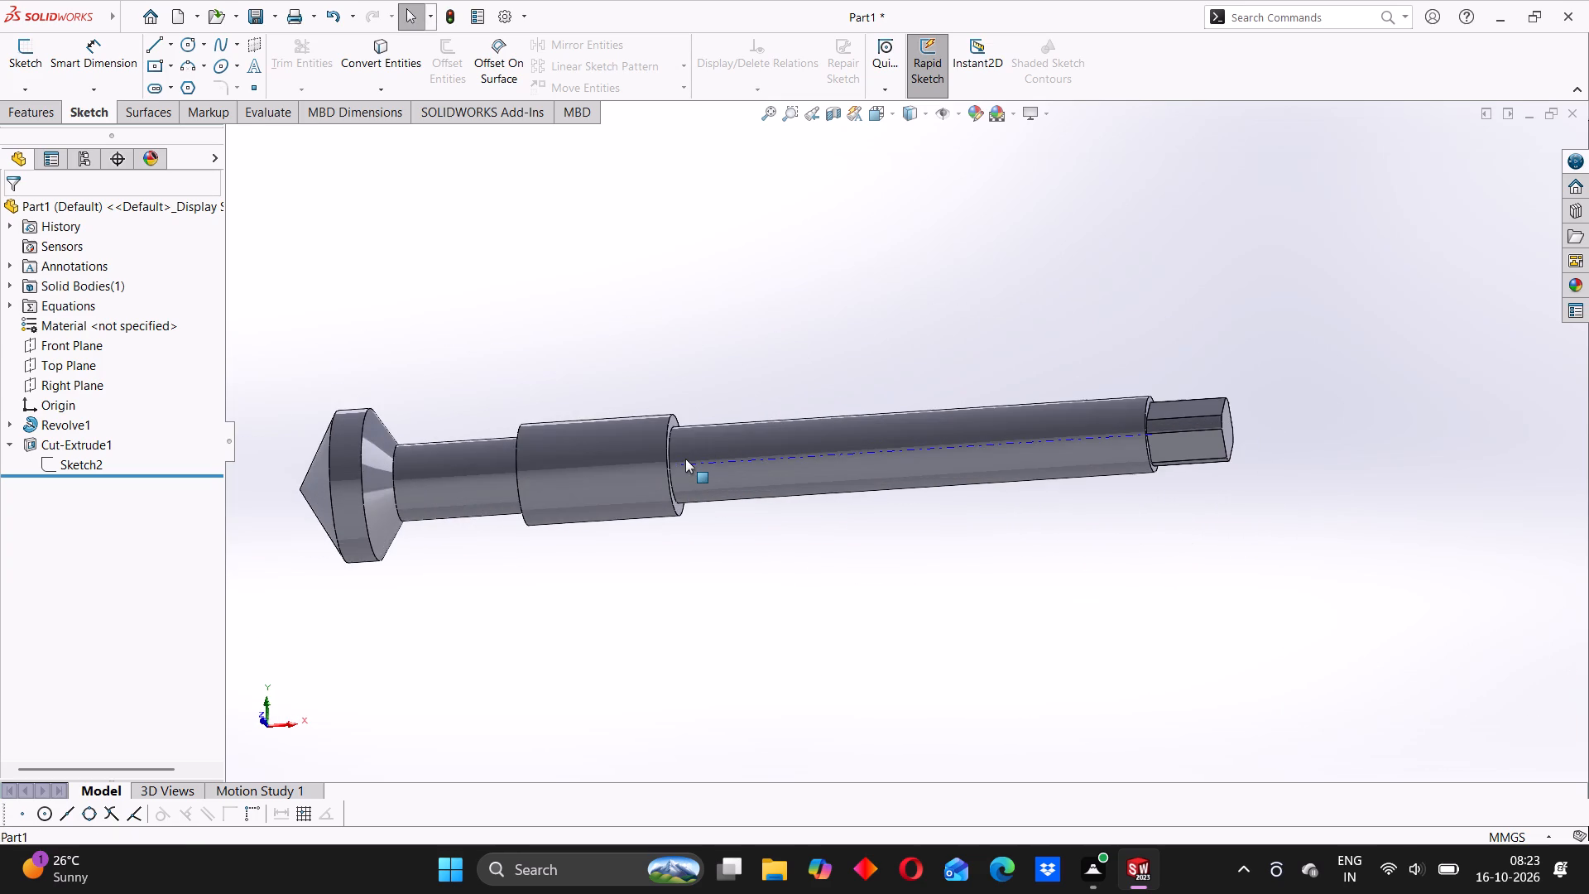
pyautogui.middleClick(685, 459)
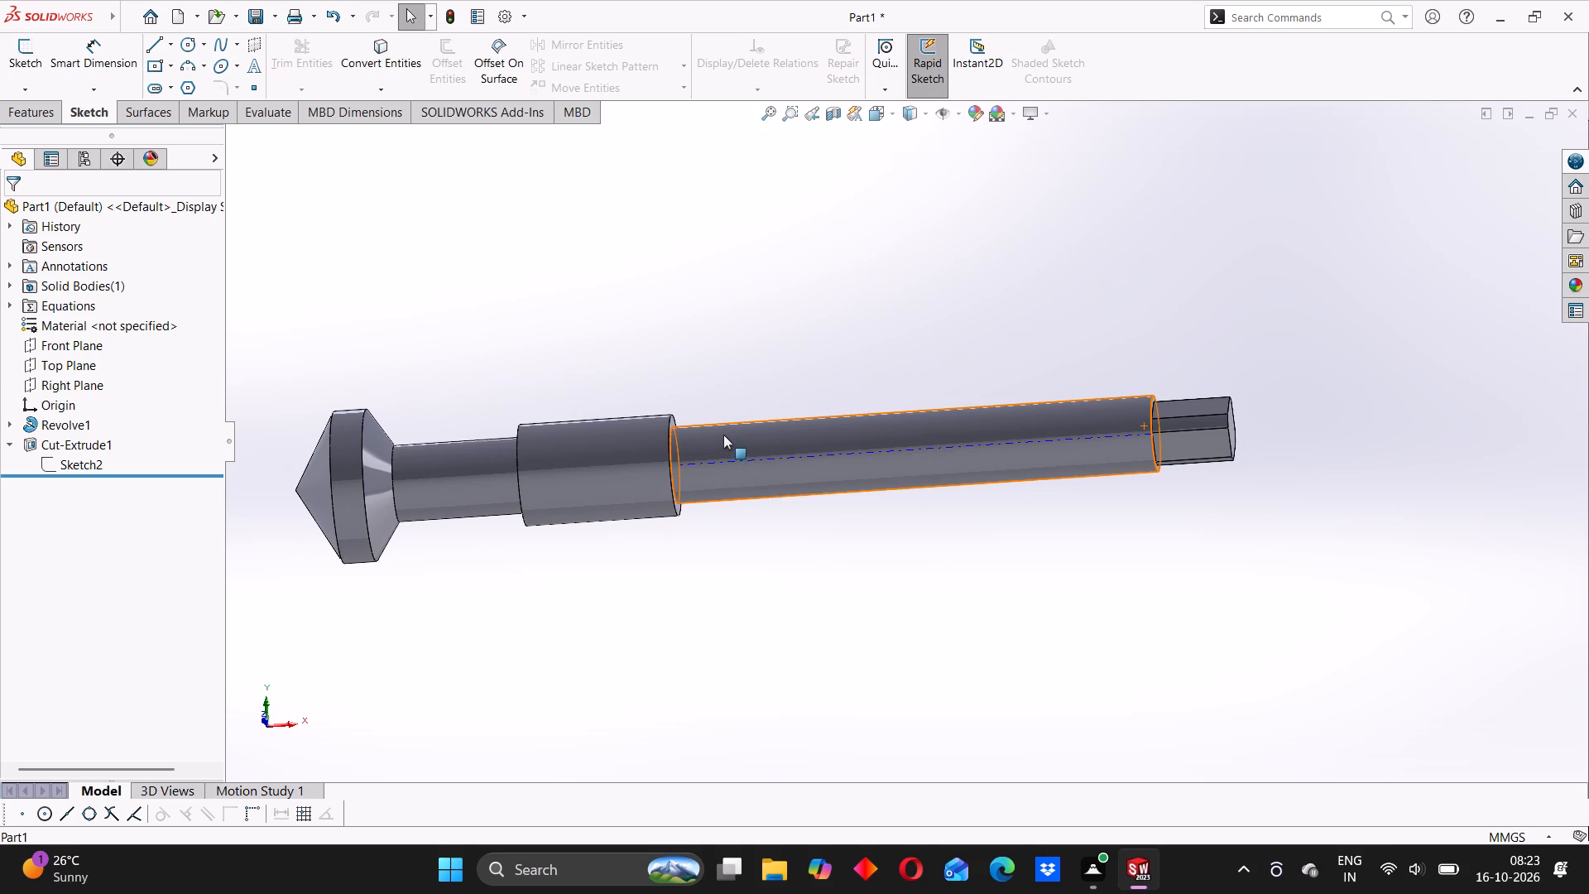
pyautogui.click(1285, 417)
pyautogui.scroll(-3, 1060, 445)
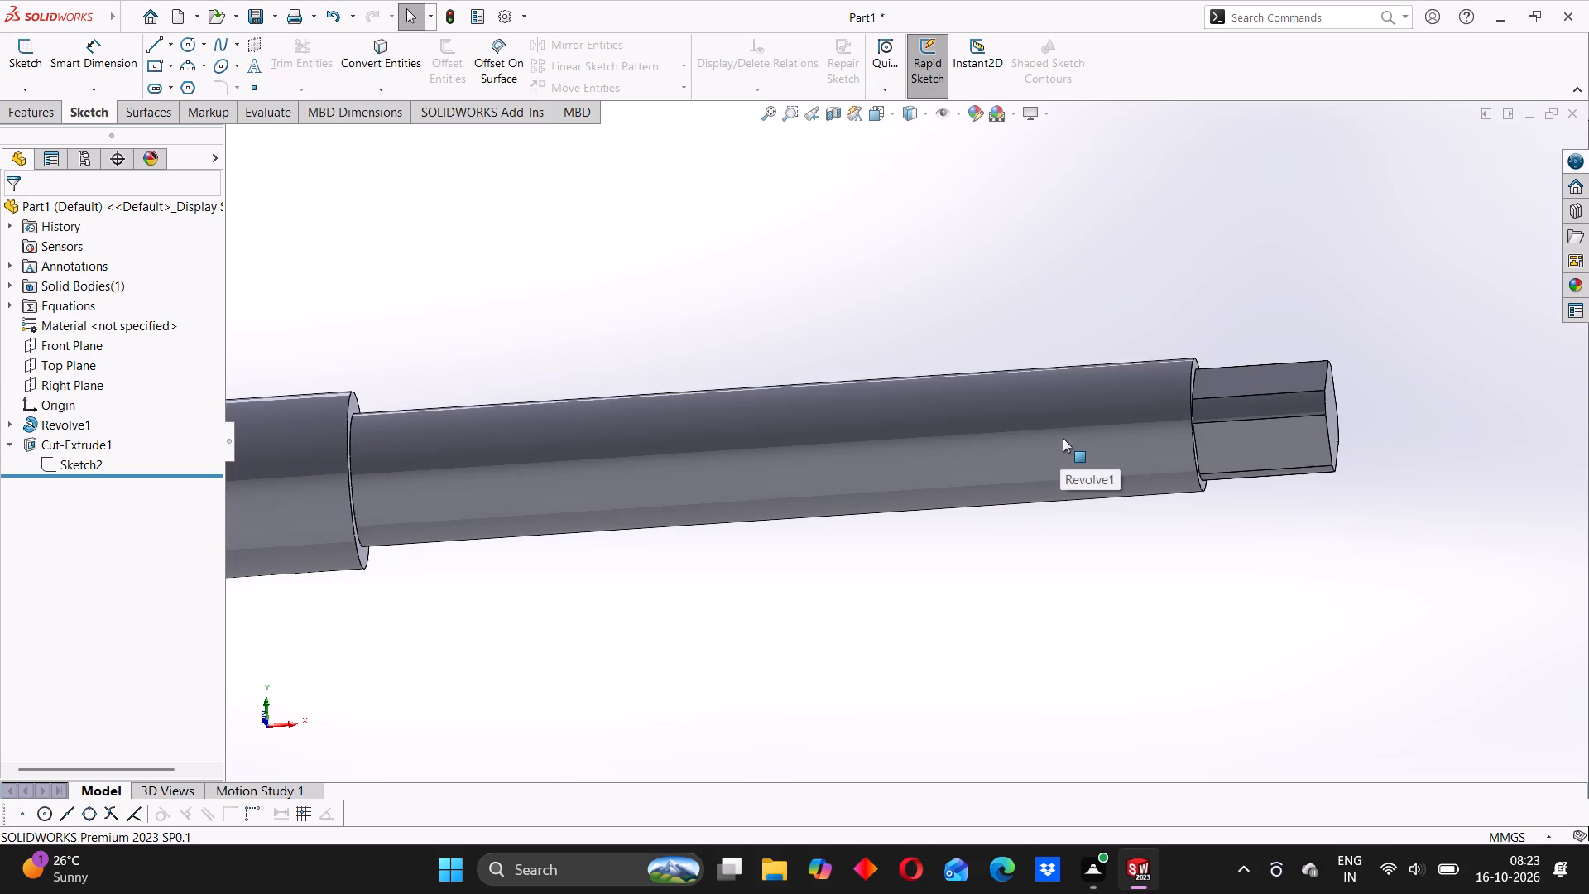
pyautogui.scroll(3, 1063, 438)
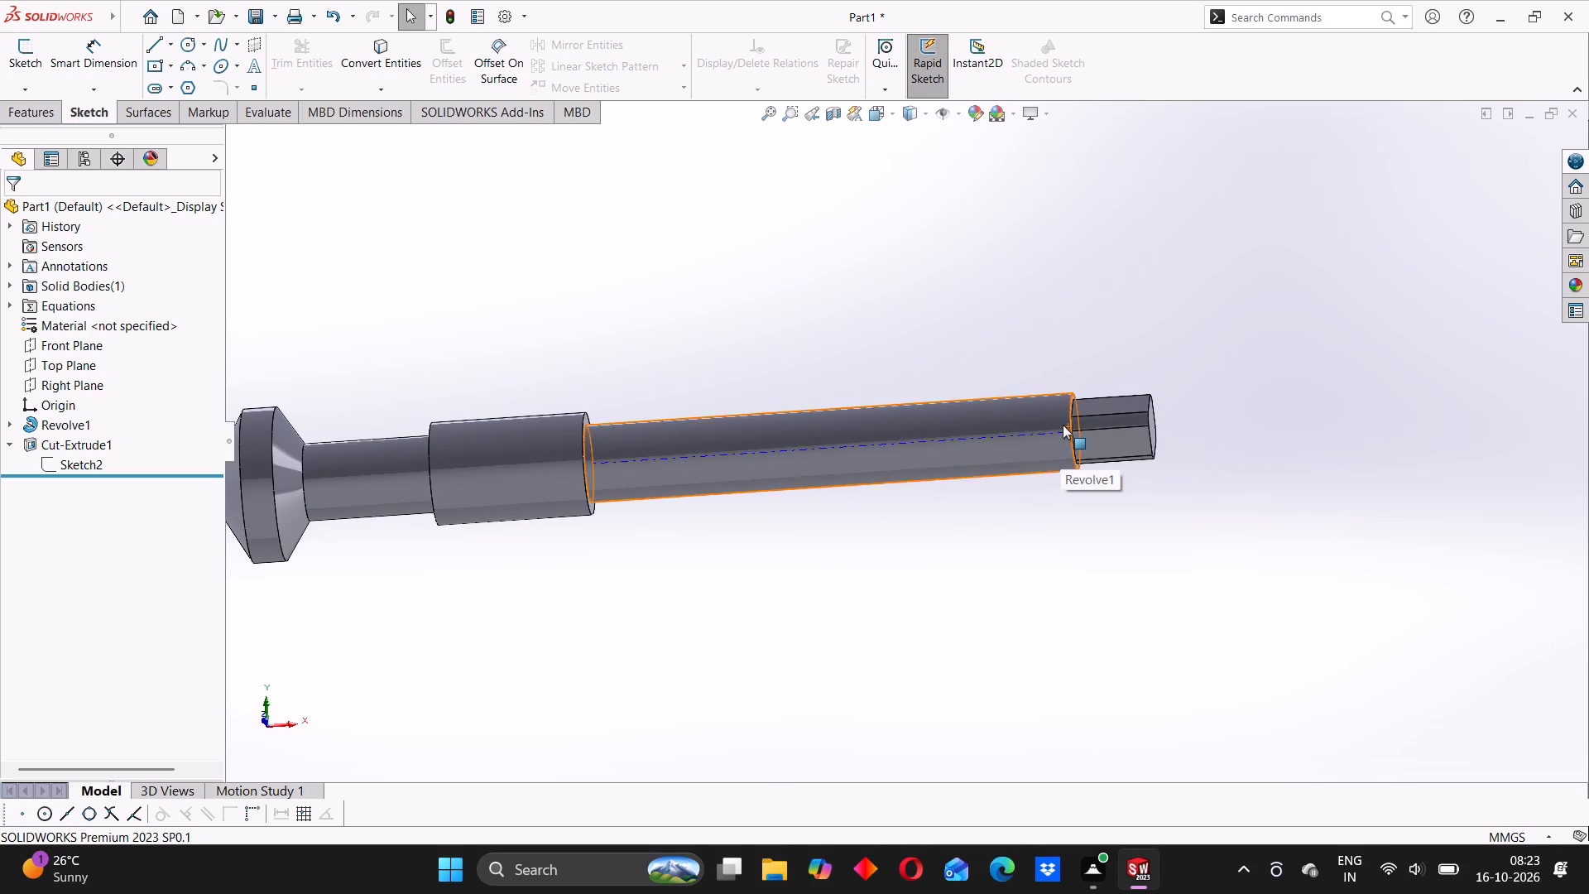
pyautogui.scroll(3, 454, 448)
pyautogui.scroll(-3, 570, 429)
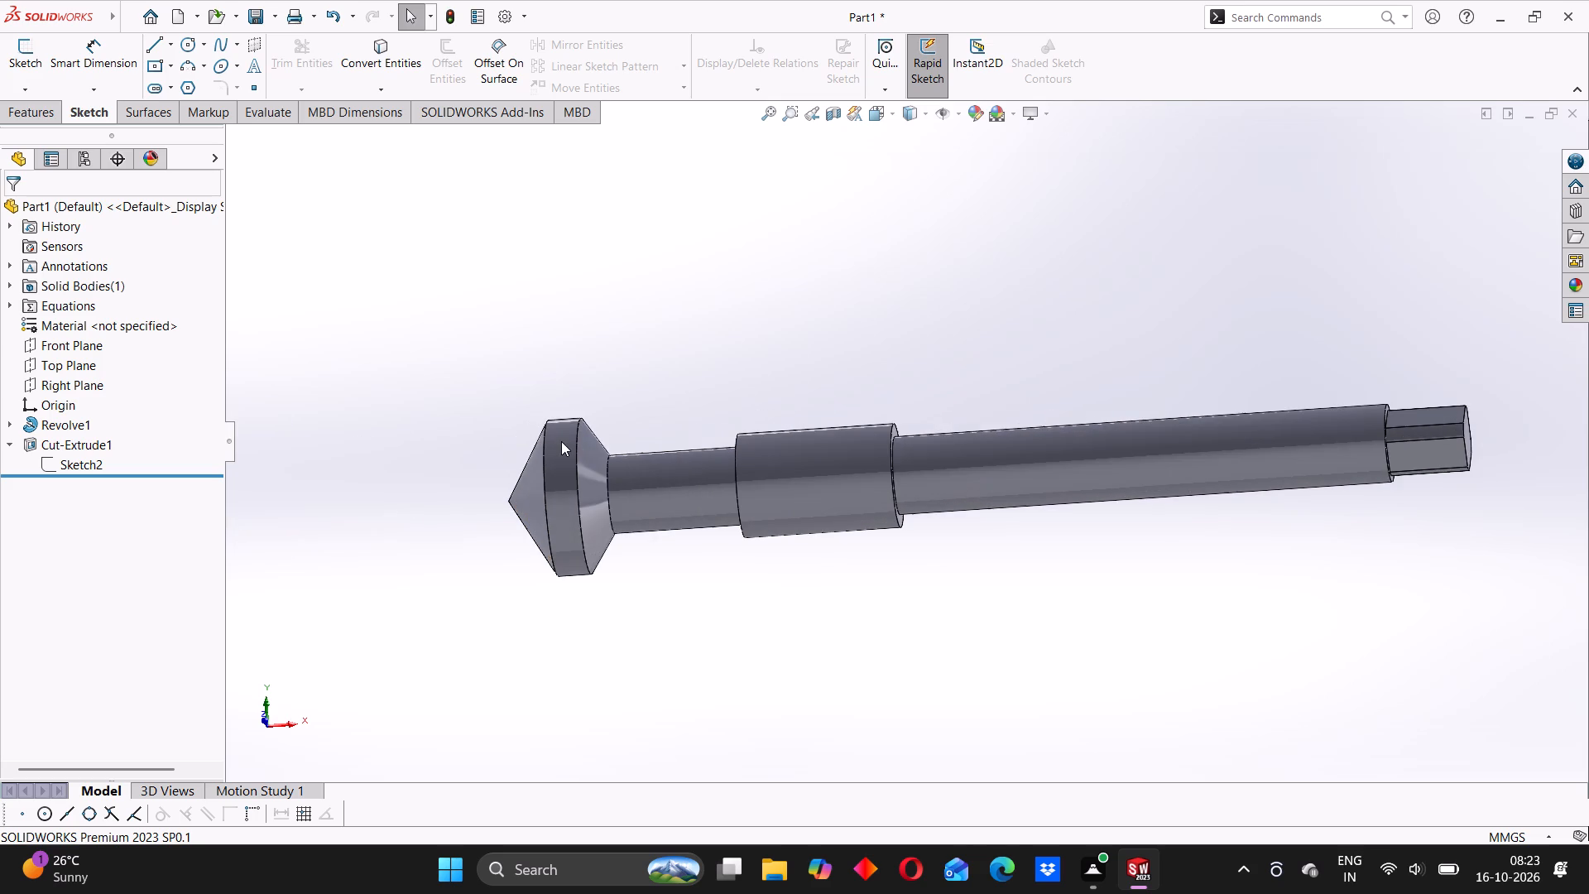
pyautogui.moveTo(560, 446); pyautogui.dragTo(638, 396, button='middle')
pyautogui.moveTo(1105, 462); pyautogui.dragTo(1103, 461, button='middle')
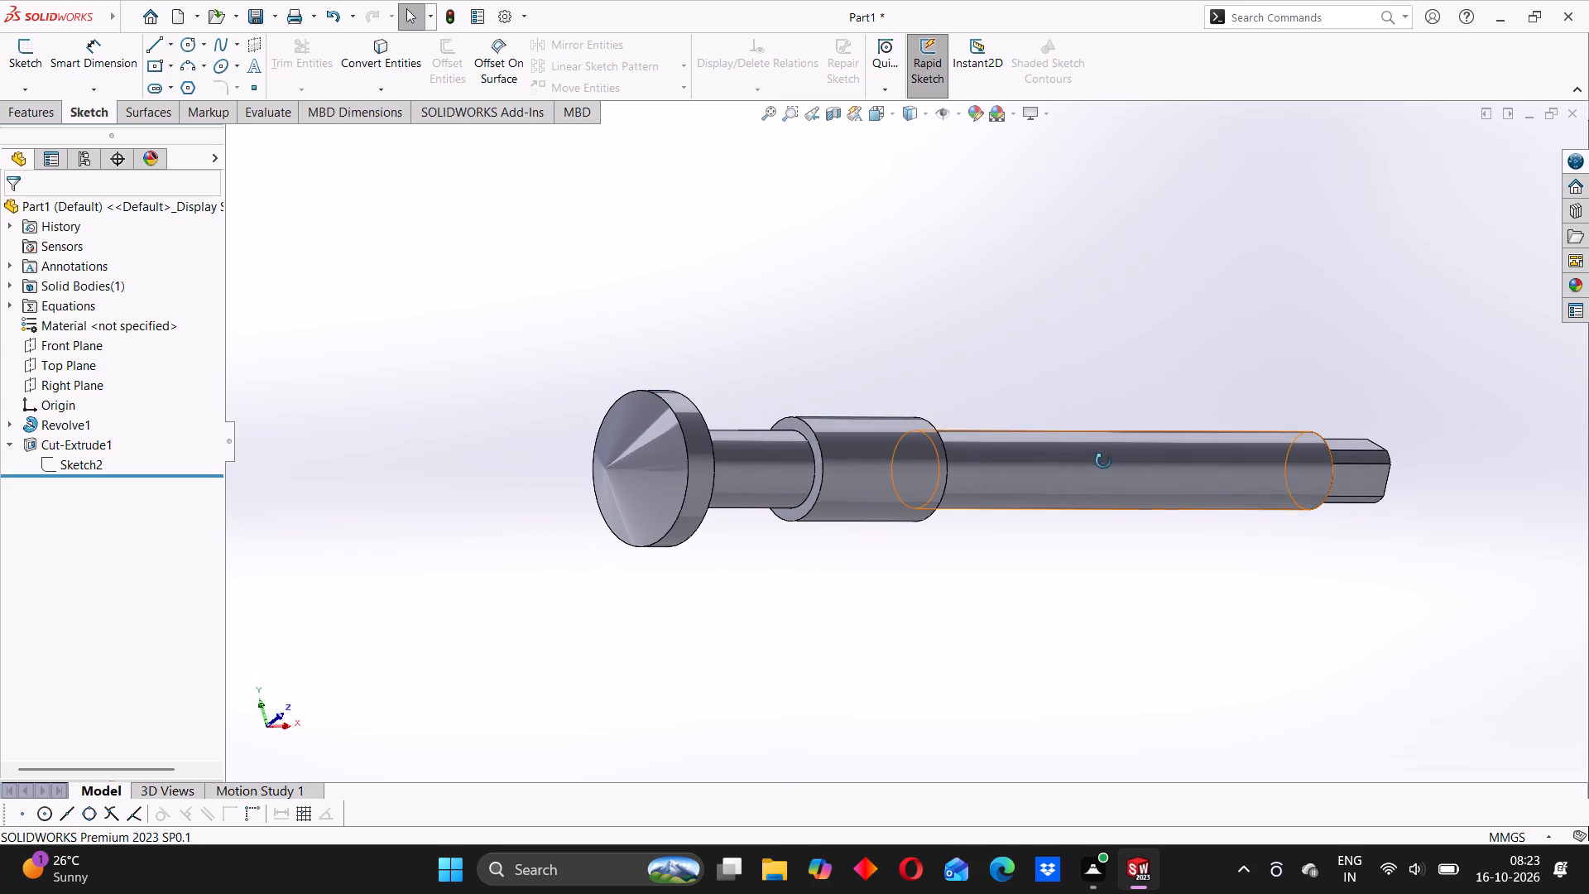
pyautogui.moveTo(1103, 461); pyautogui.dragTo(1019, 489, button='middle')
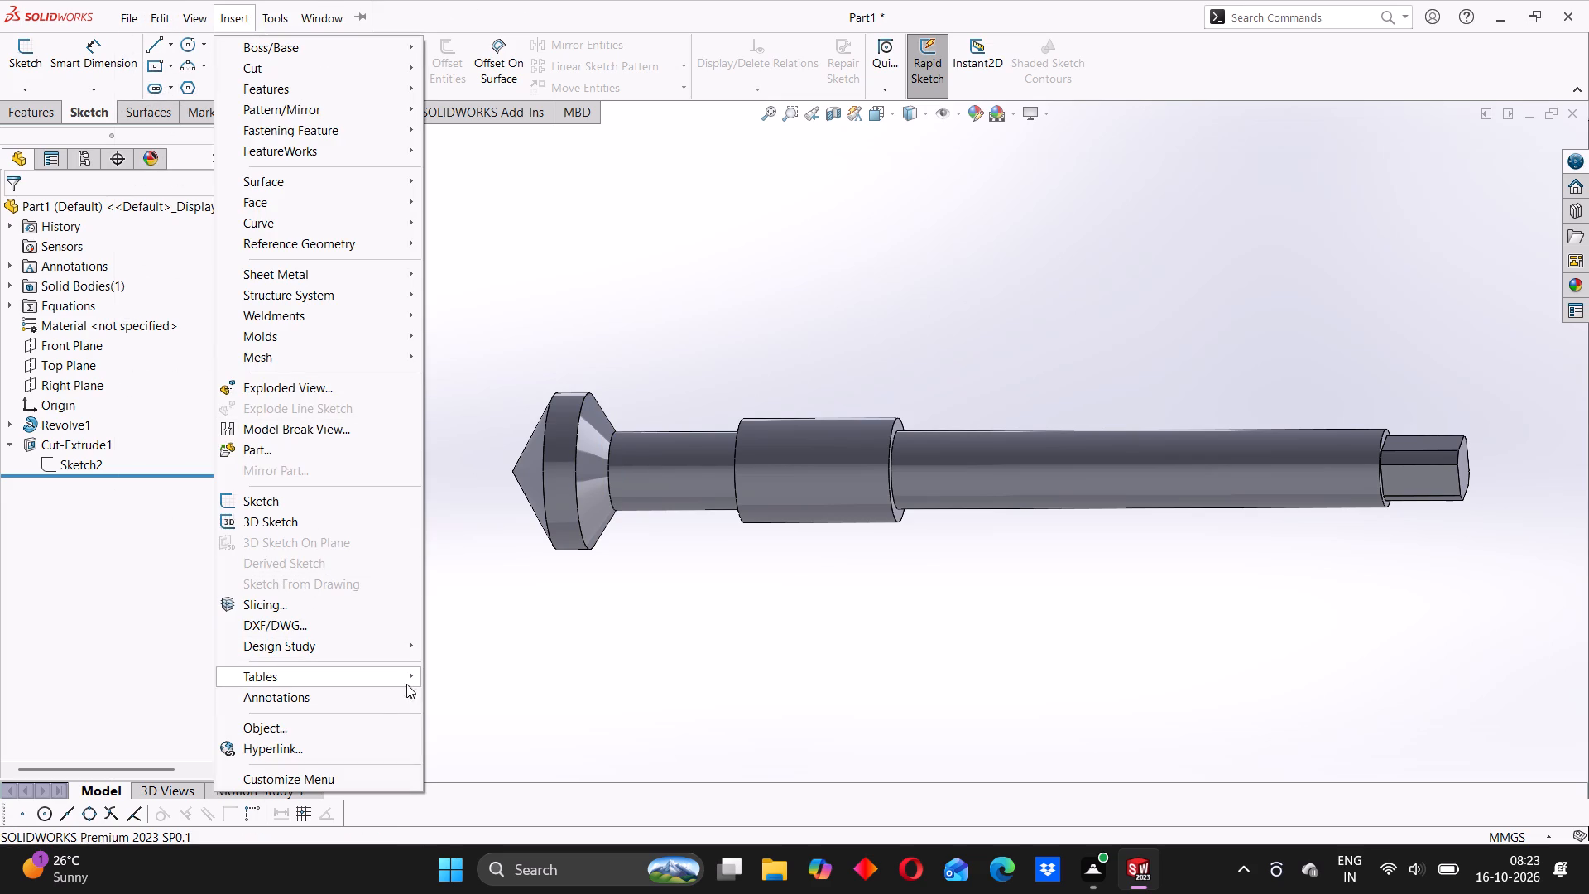
# Add a DIN Machine Threads M8 cosmetic thread, Up to Next, on the collar's outer circular edge facing the square end.
pyautogui.click(490, 620)
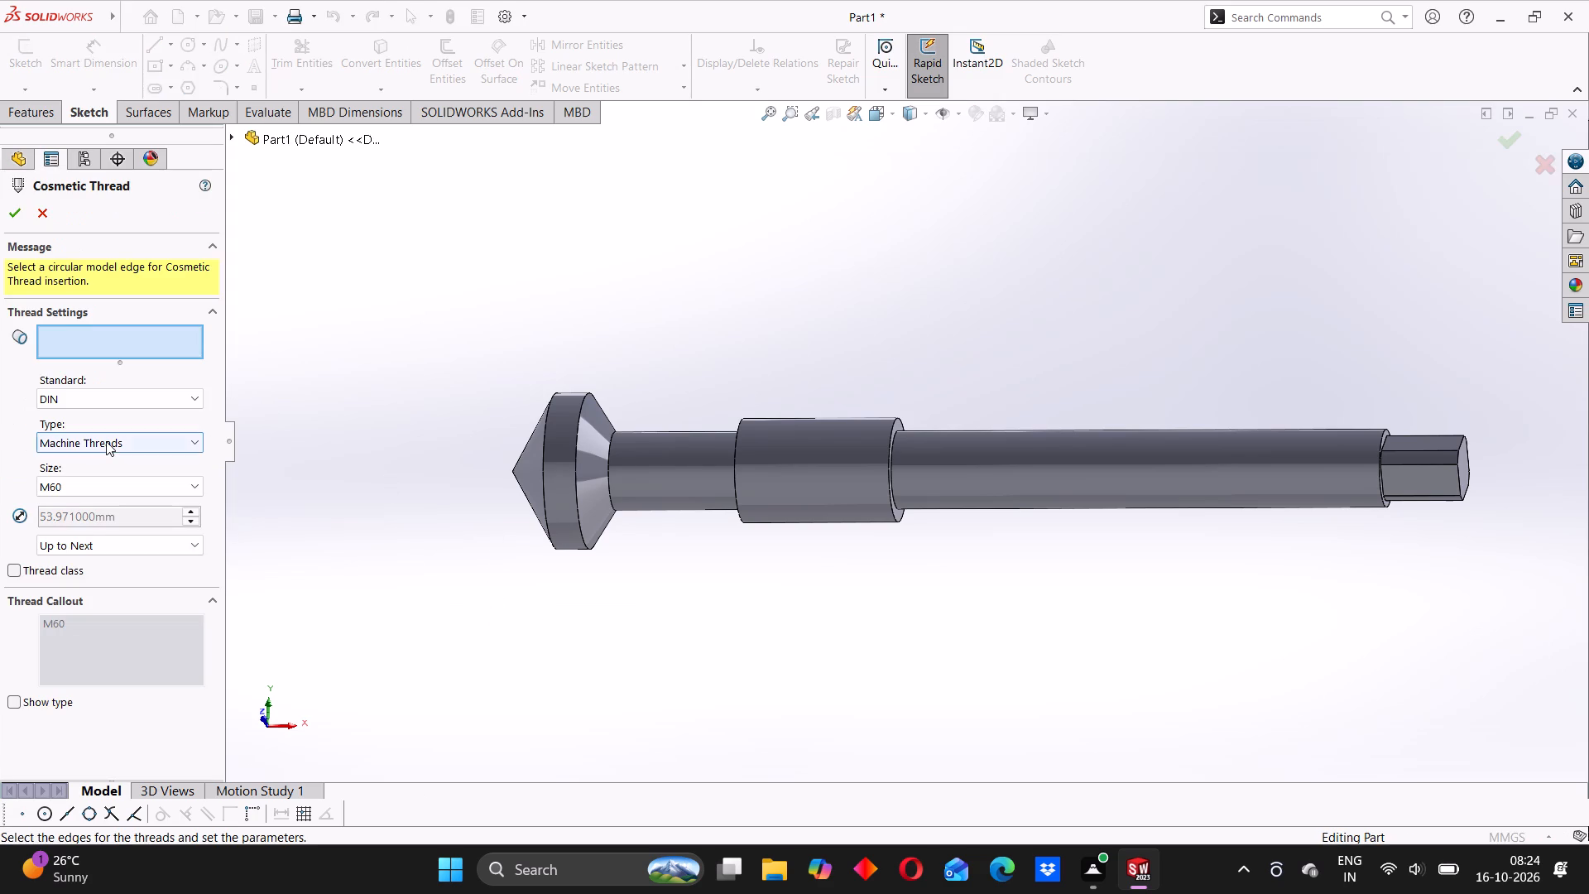
pyautogui.click(106, 443)
pyautogui.click(108, 438)
pyautogui.click(98, 492)
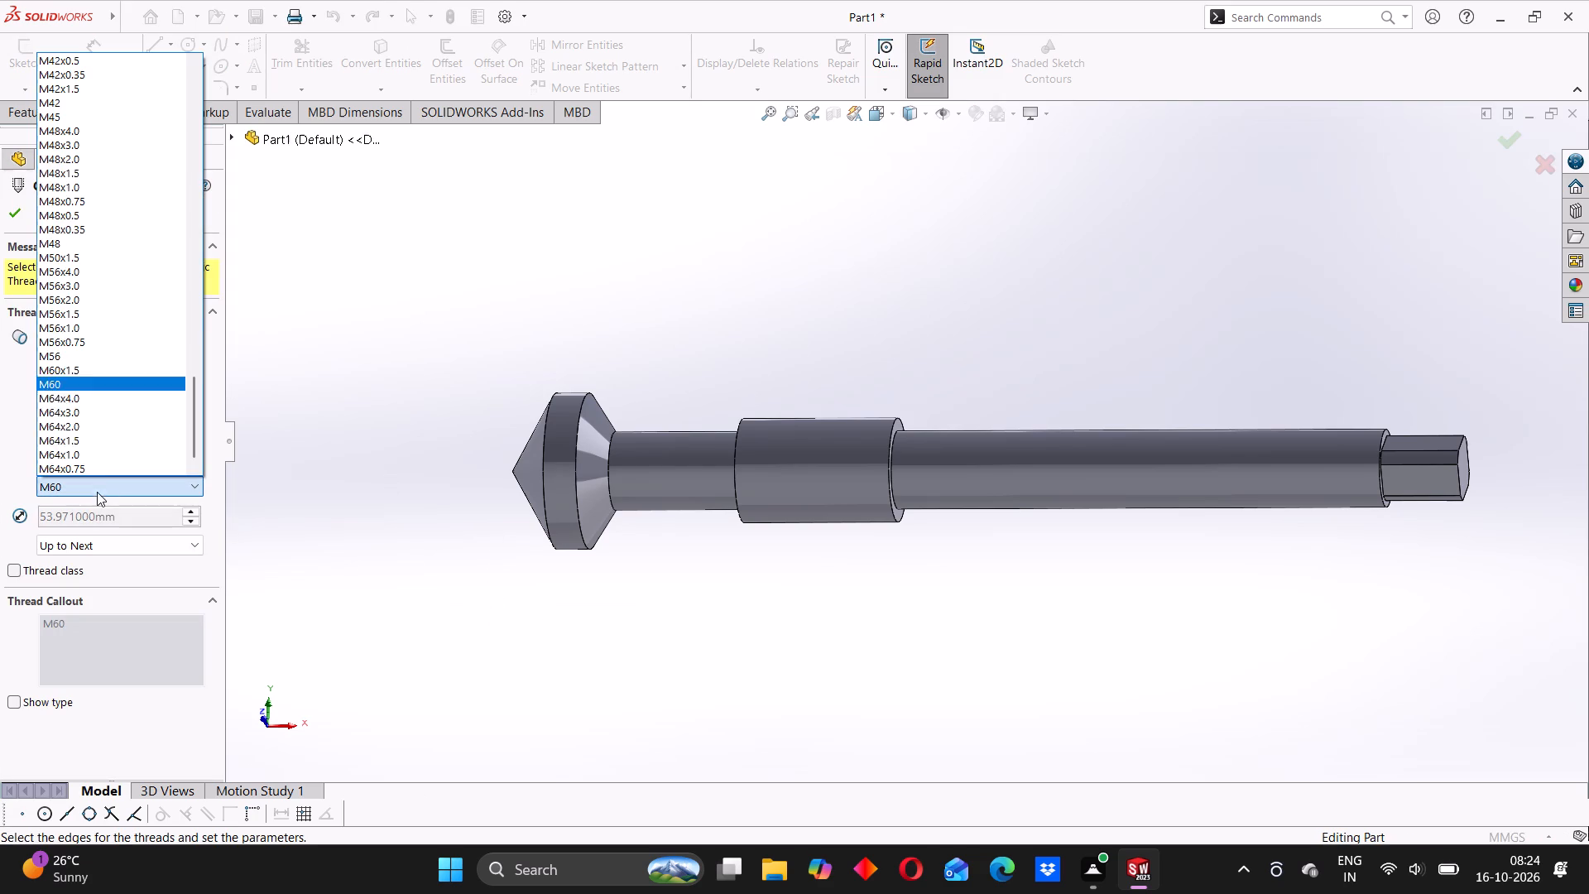
pyautogui.scroll(12, 100, 154)
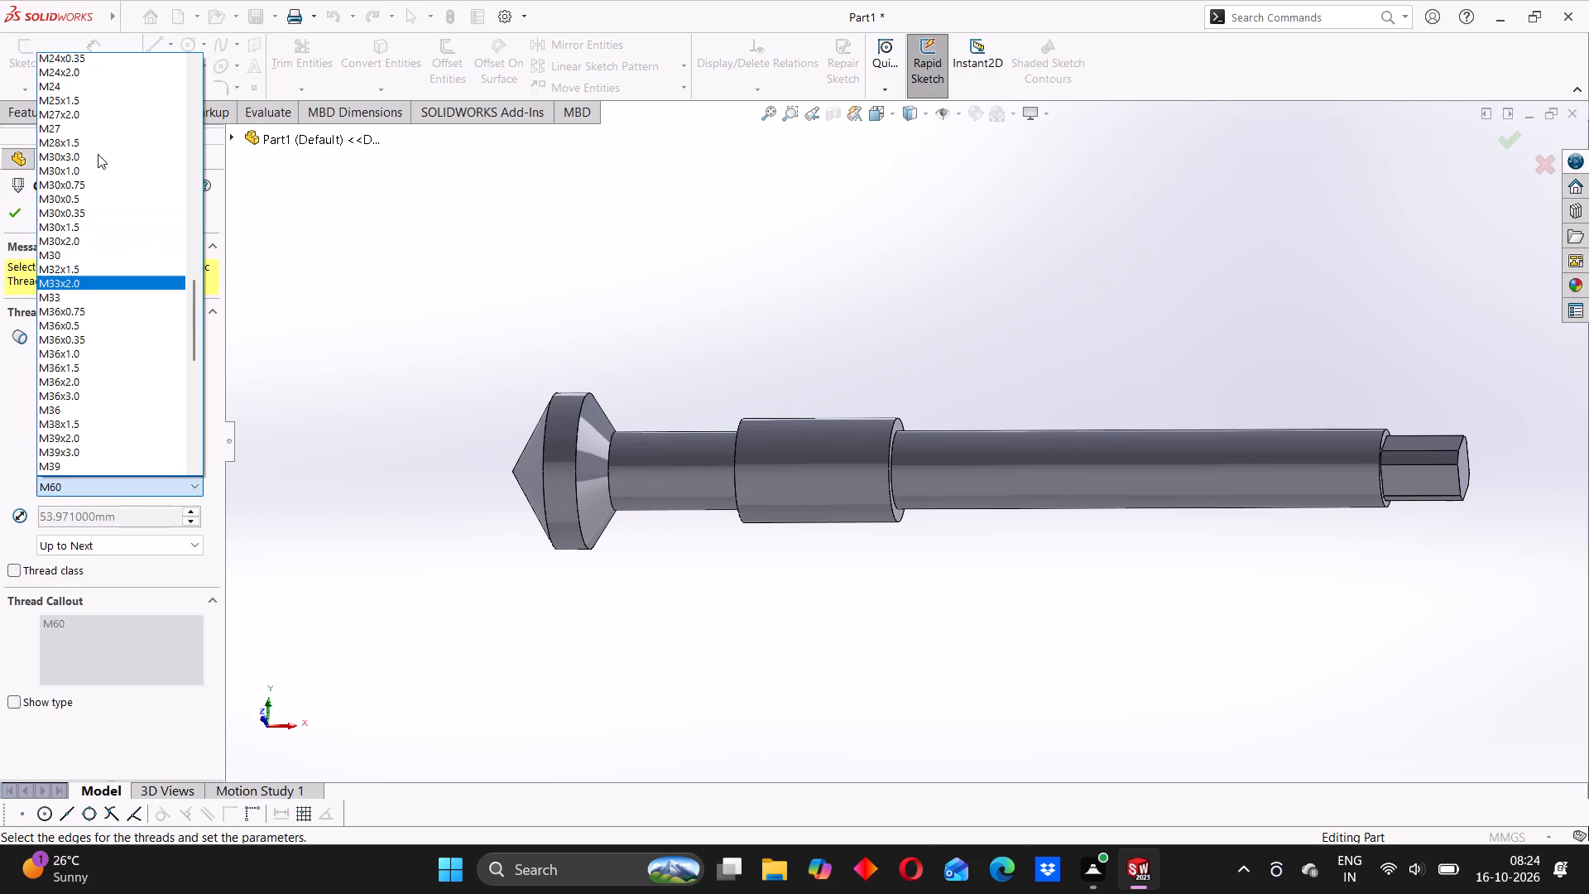
pyautogui.click(353, 416)
pyautogui.scroll(-3, 813, 405)
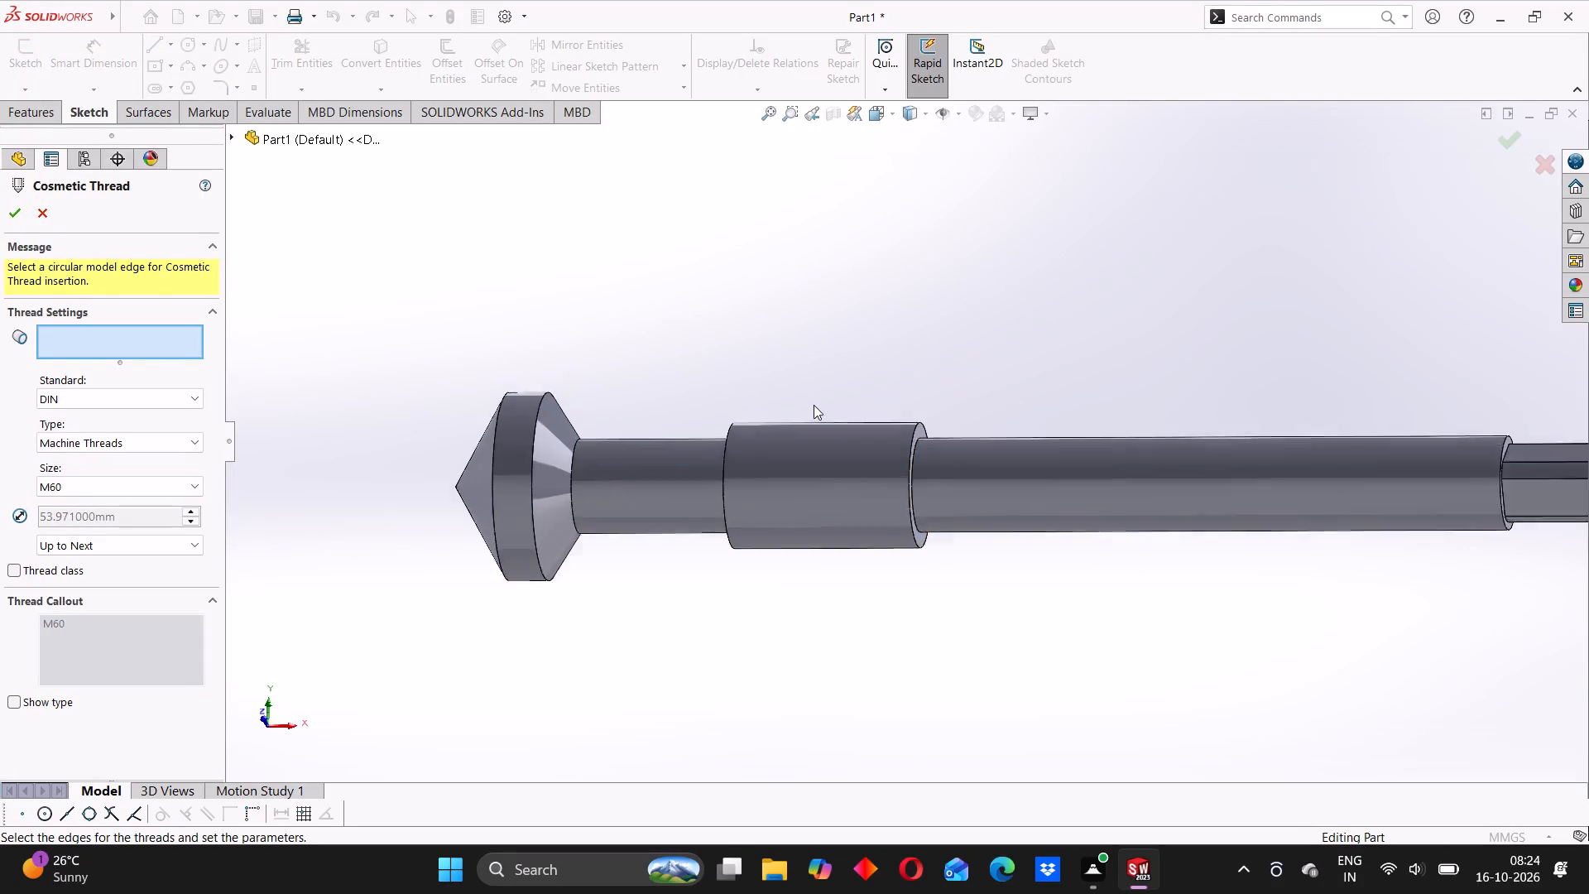
pyautogui.scroll(-2, 814, 405)
pyautogui.click(1053, 455)
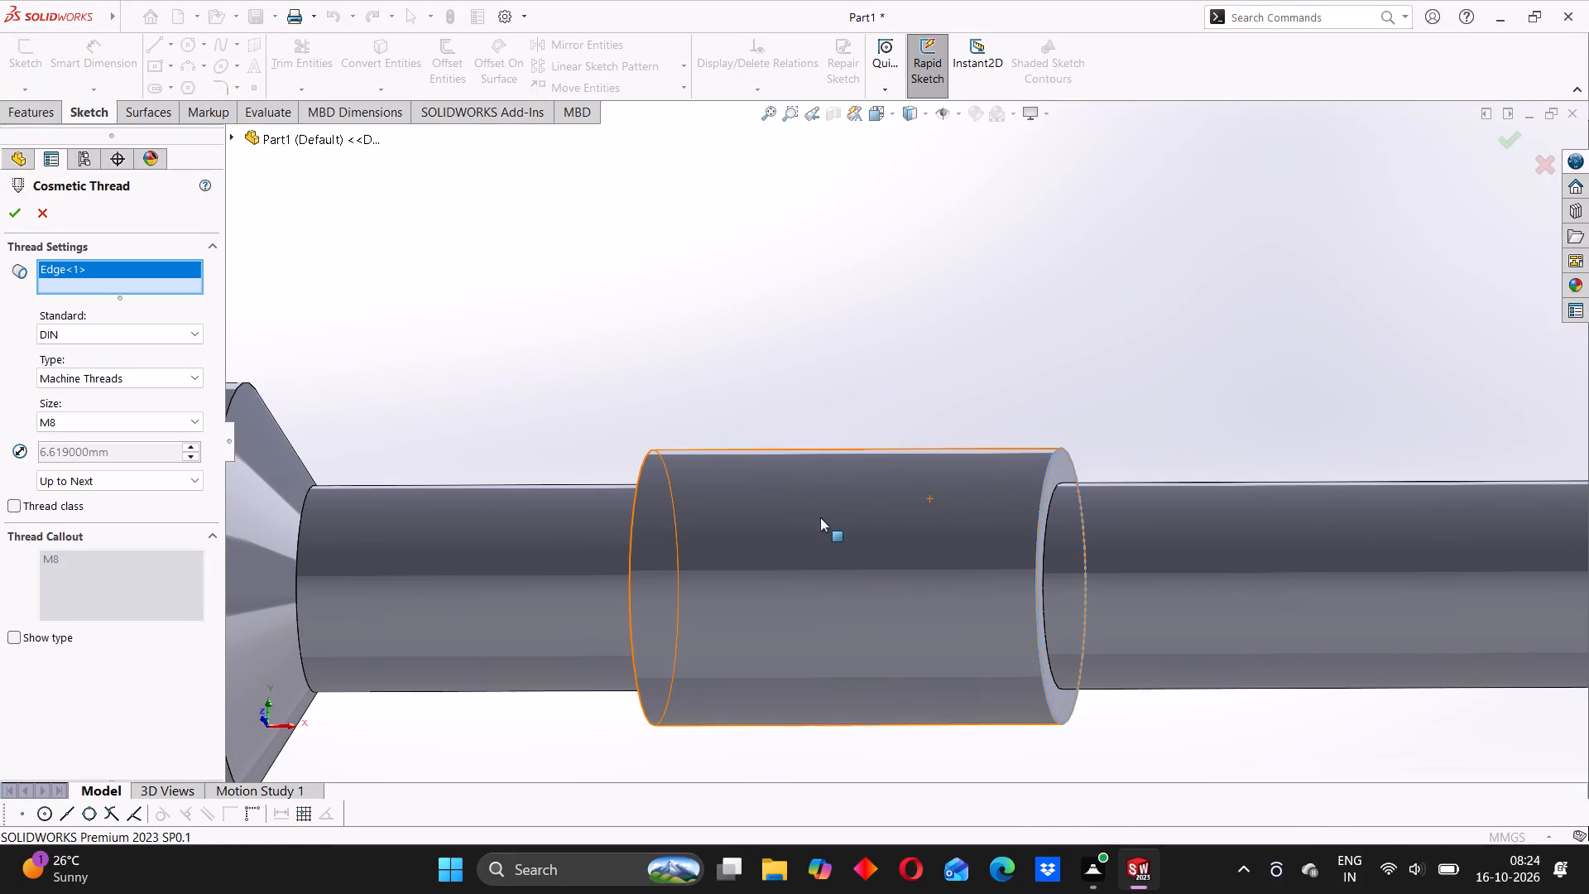
pyautogui.click(1060, 473)
pyautogui.moveTo(1033, 570); pyautogui.dragTo(1006, 570, button='middle')
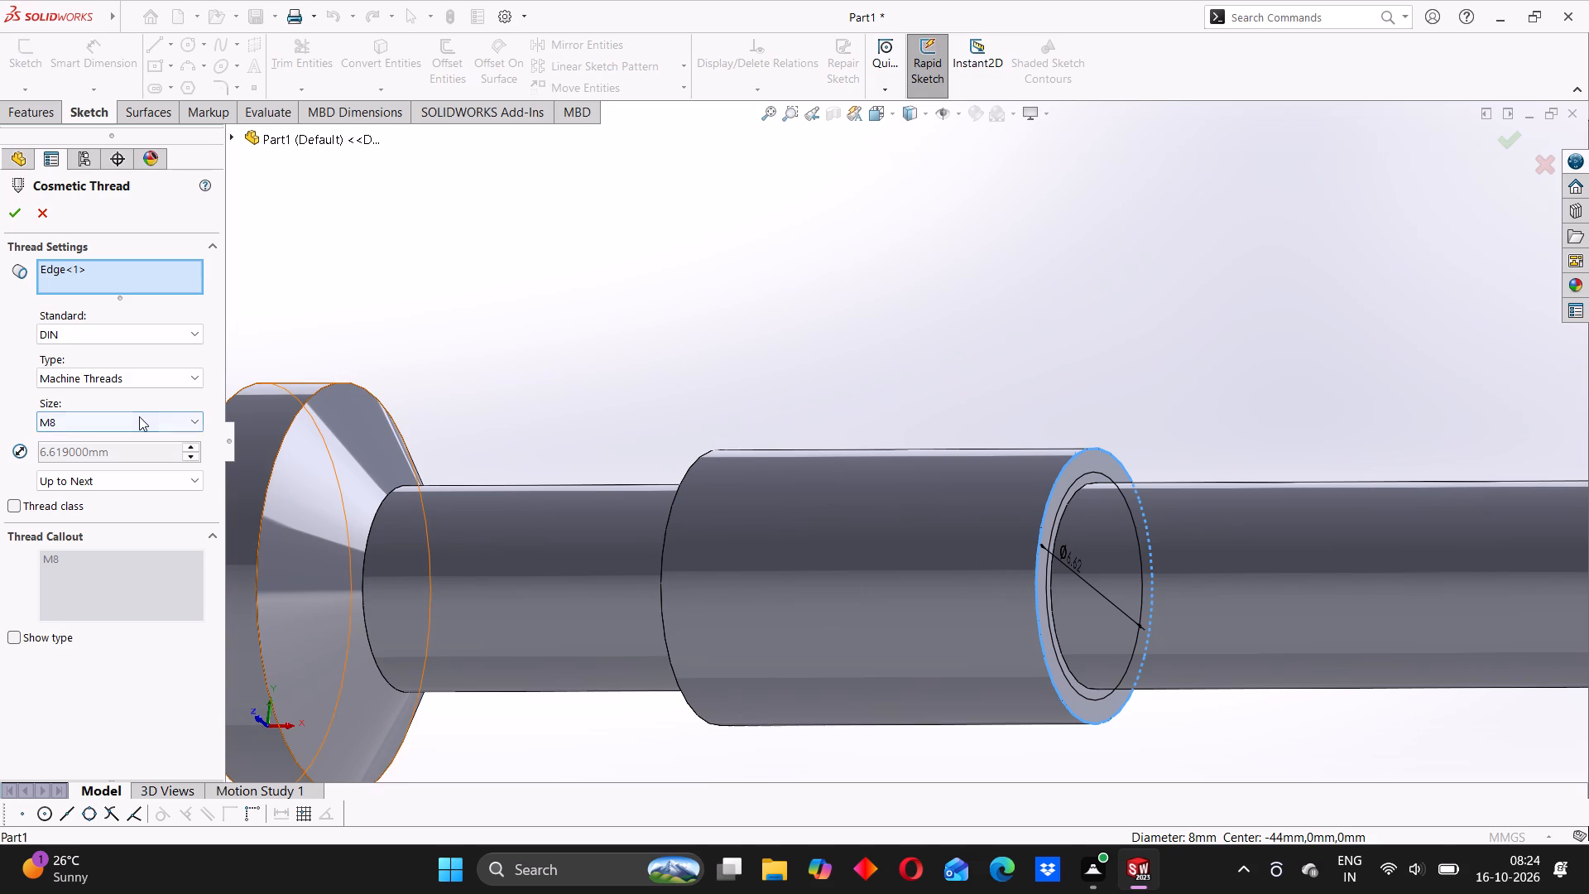
pyautogui.click(139, 416)
pyautogui.click(139, 416)
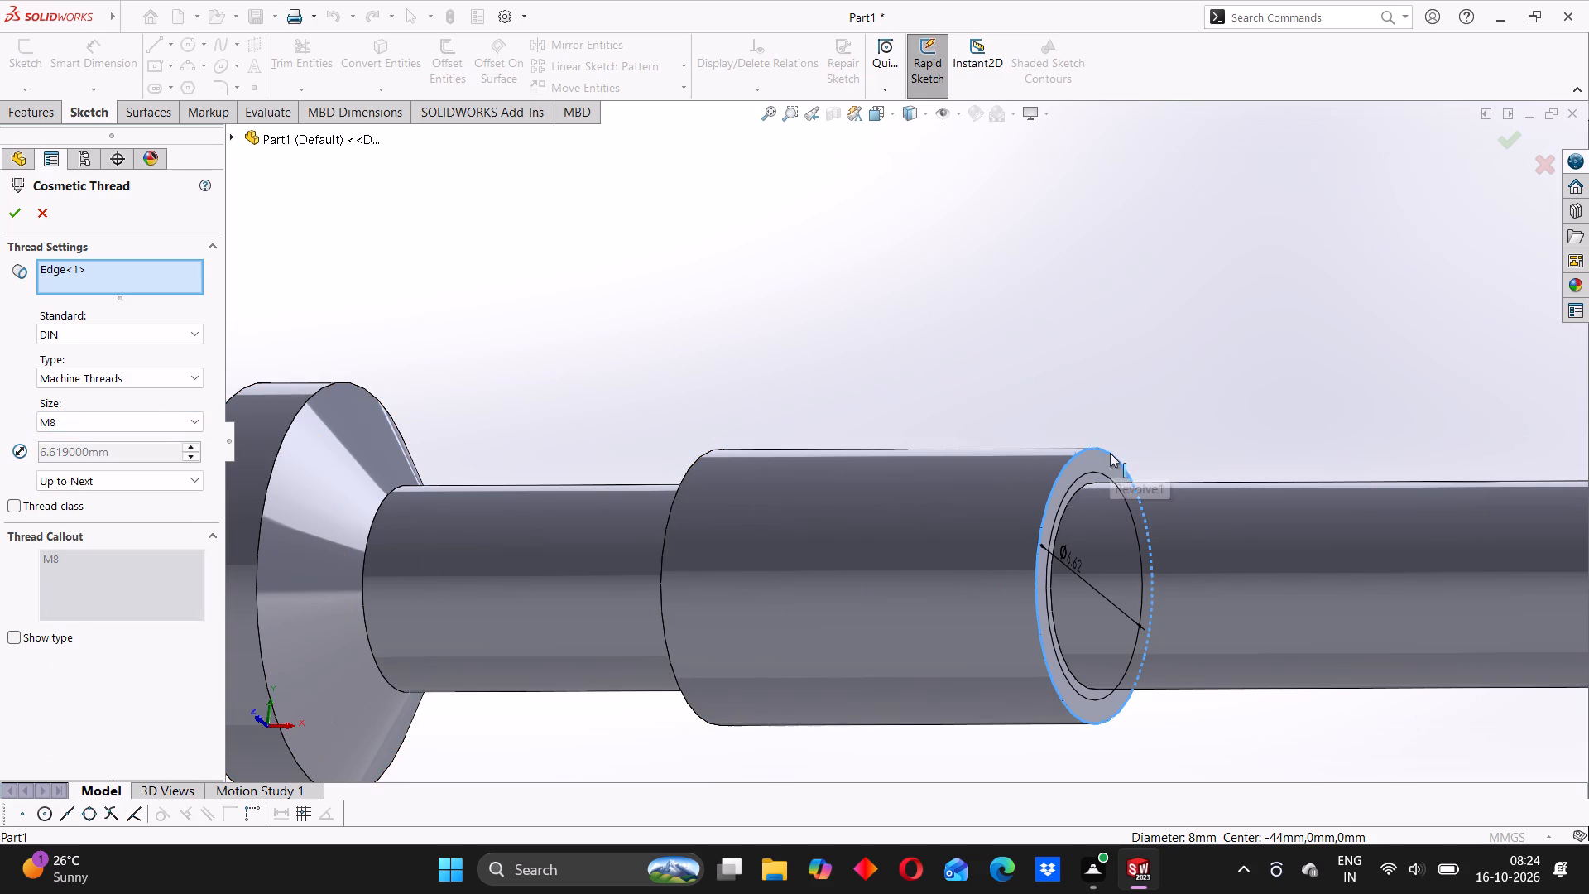
pyautogui.click(1095, 461)
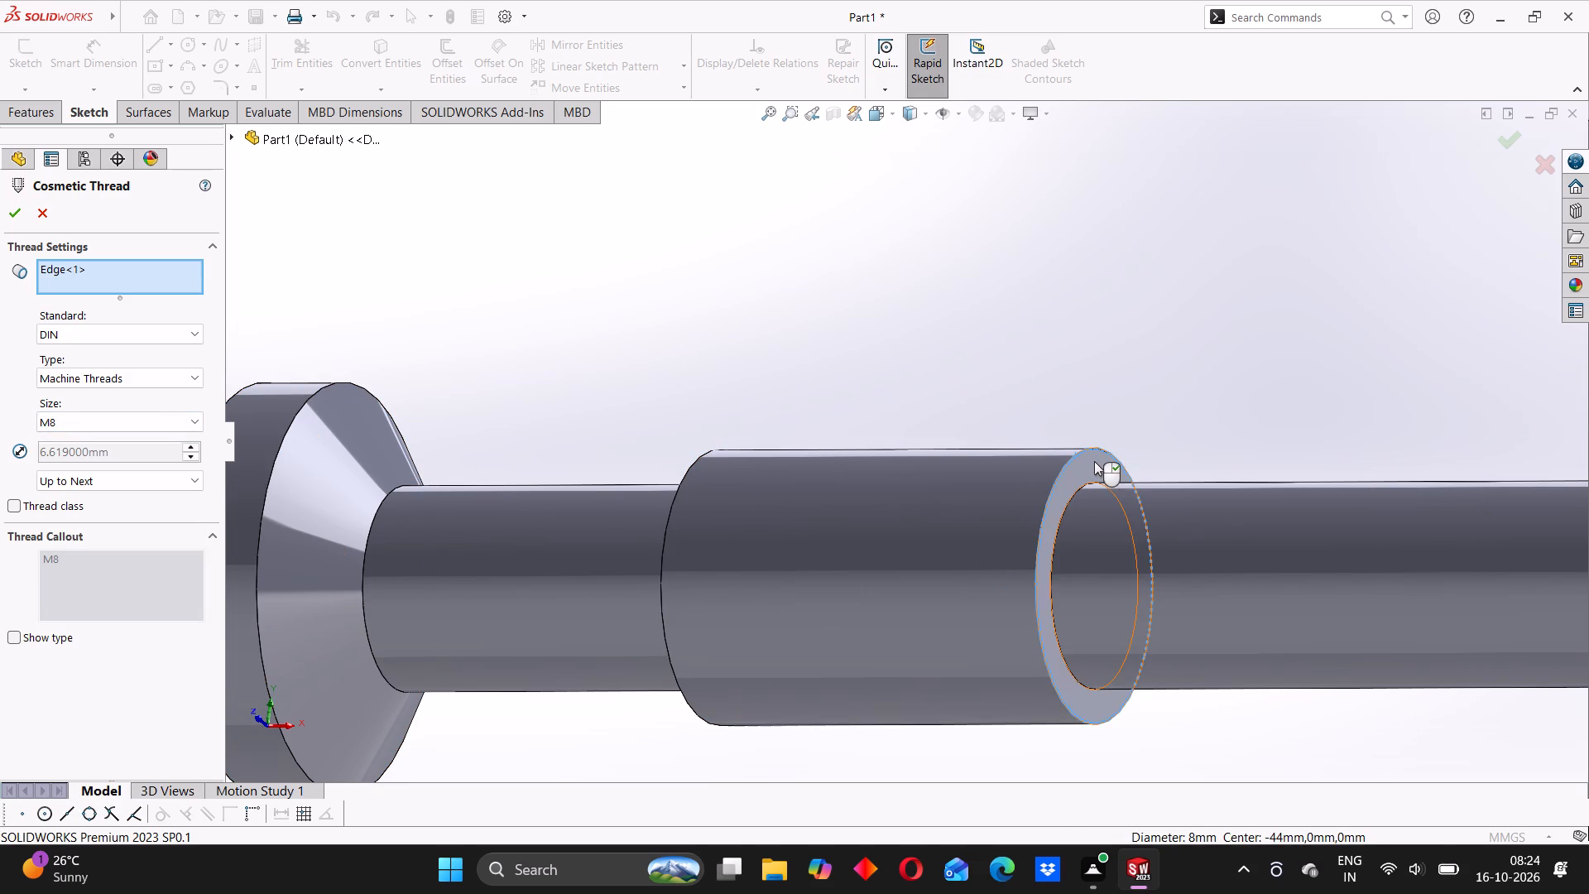
pyautogui.click(1094, 467)
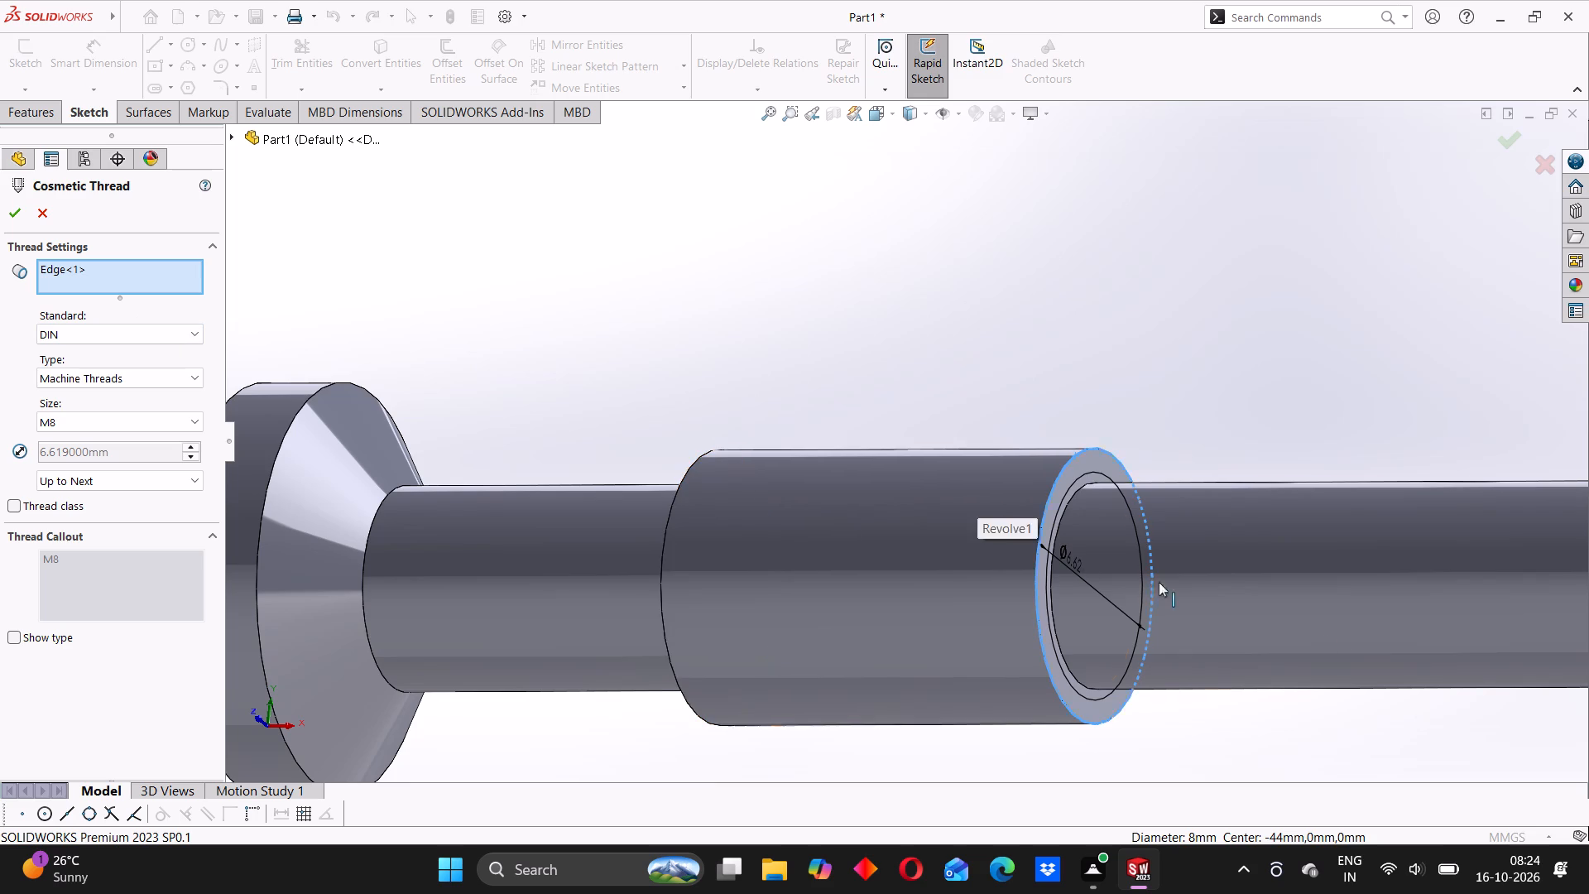
pyautogui.scroll(-6, 1106, 579)
pyautogui.scroll(5, 1002, 543)
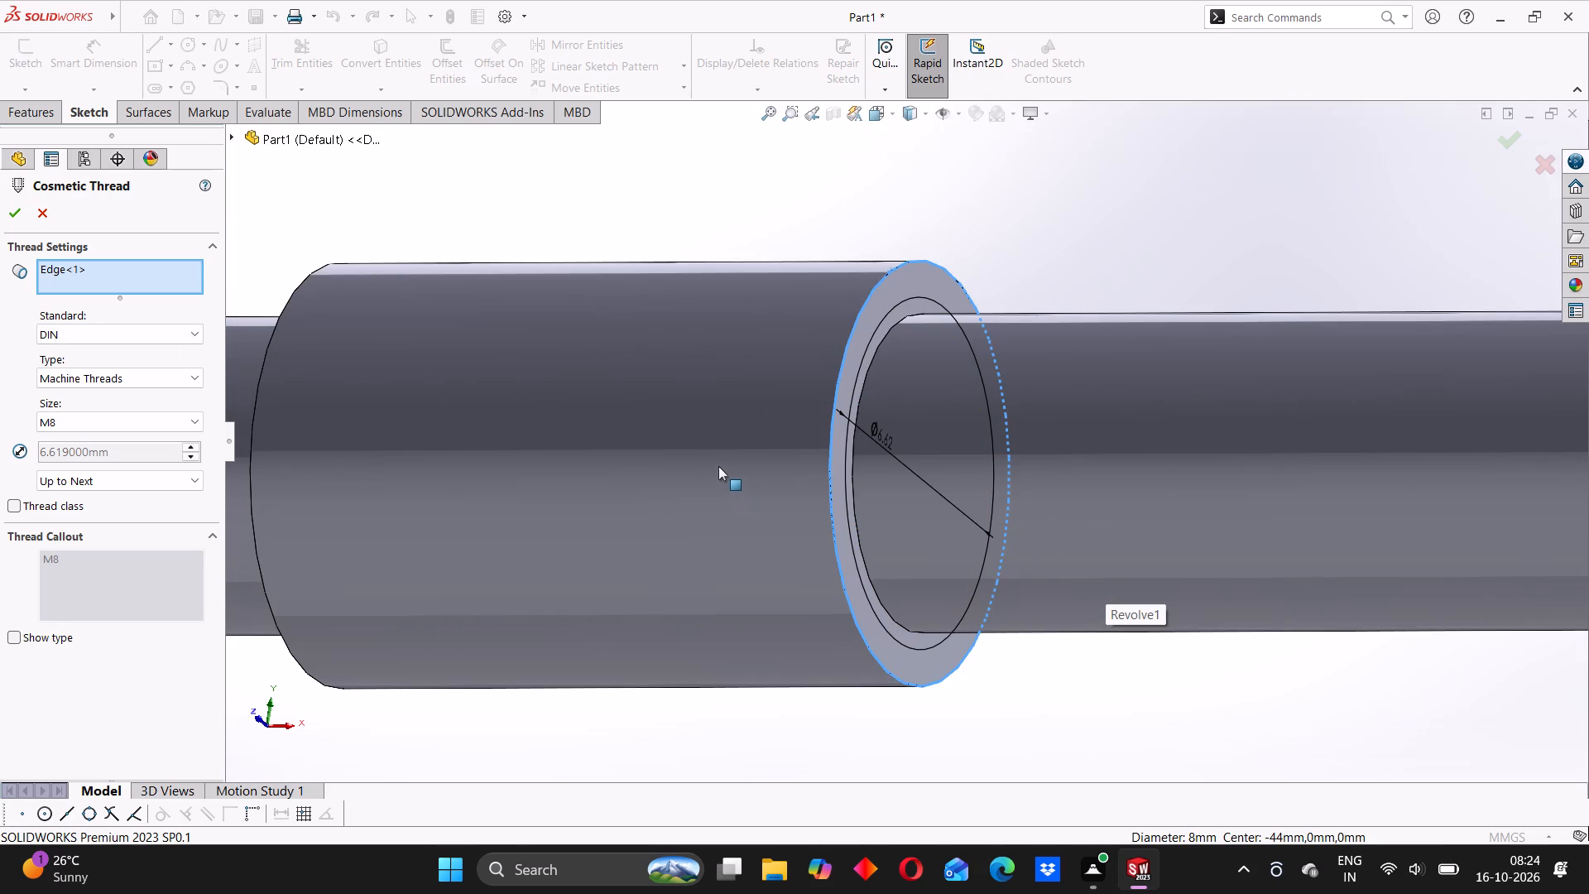
pyautogui.moveTo(876, 454); pyautogui.dragTo(797, 458, button='middle')
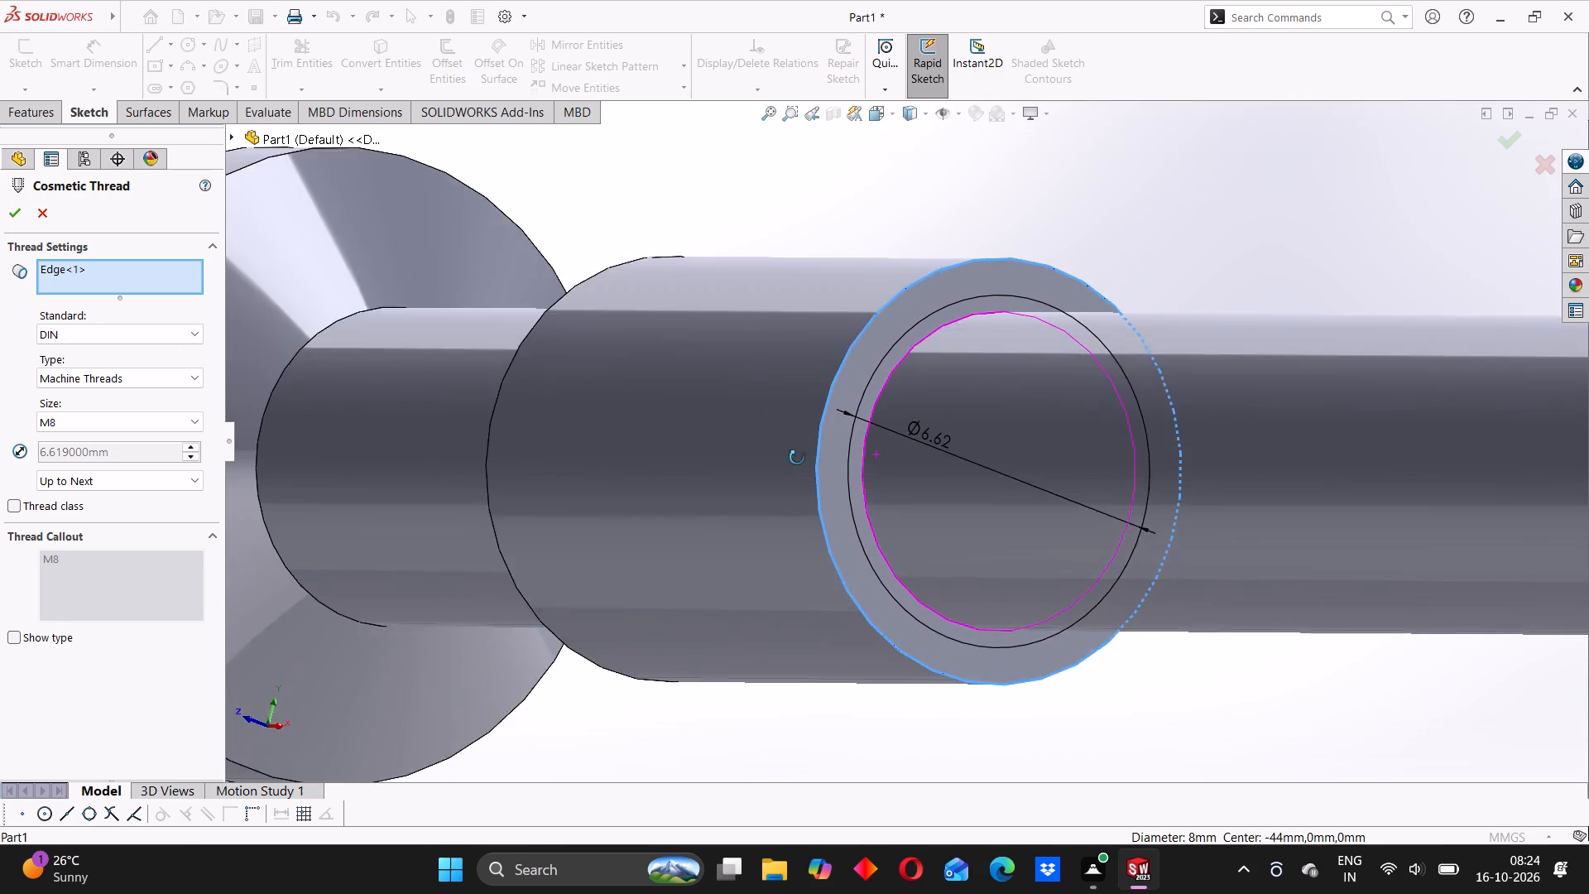
pyautogui.moveTo(797, 458); pyautogui.dragTo(889, 458, button='middle')
pyautogui.scroll(2, 767, 473)
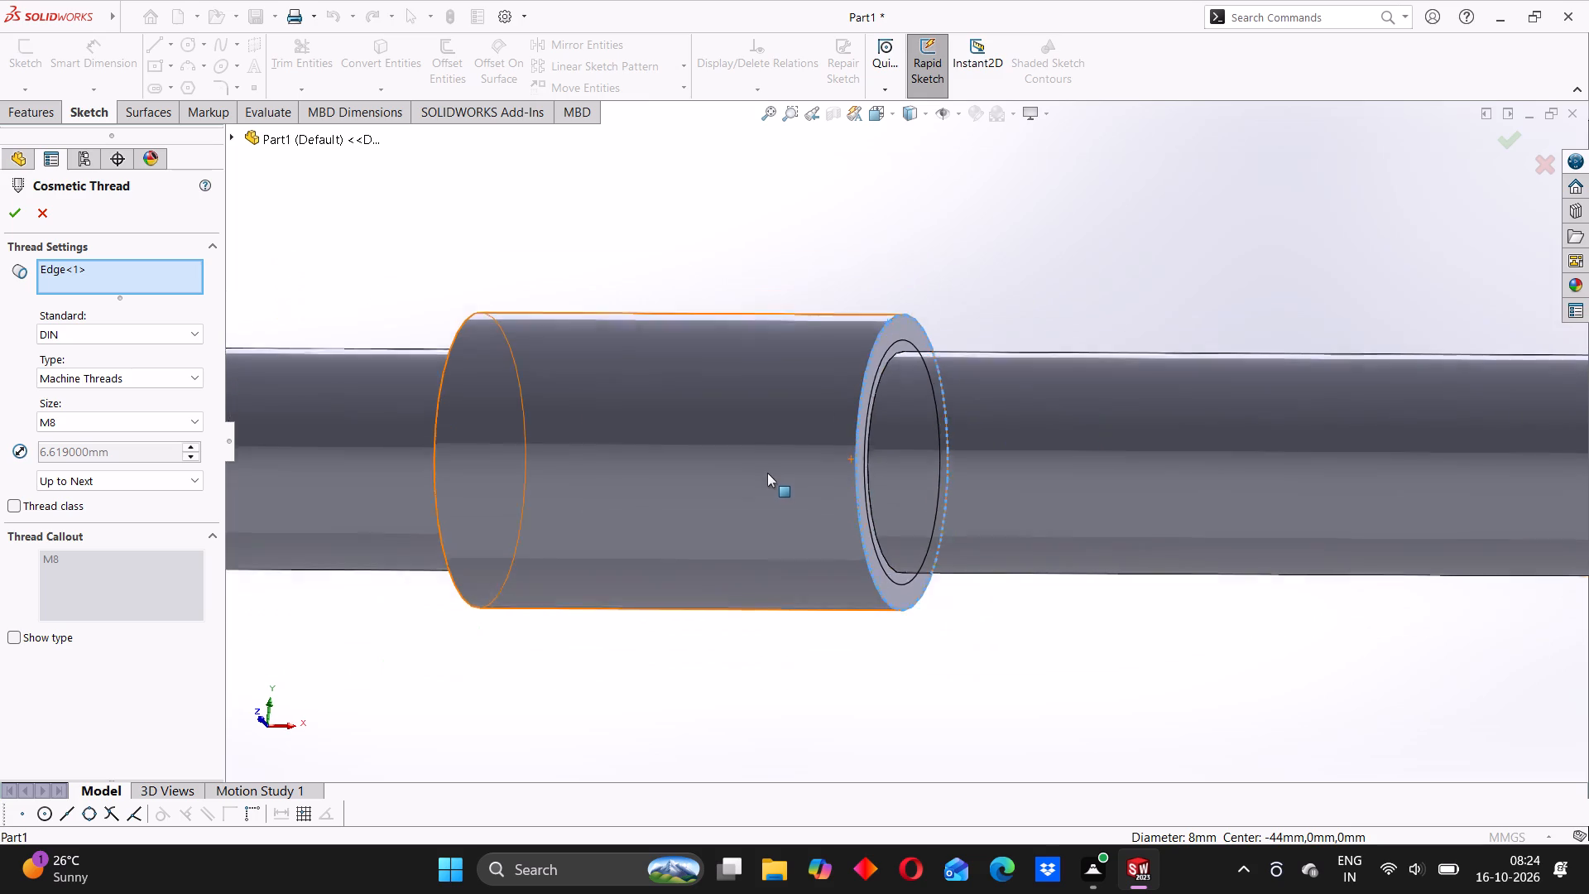
pyautogui.scroll(1, 767, 473)
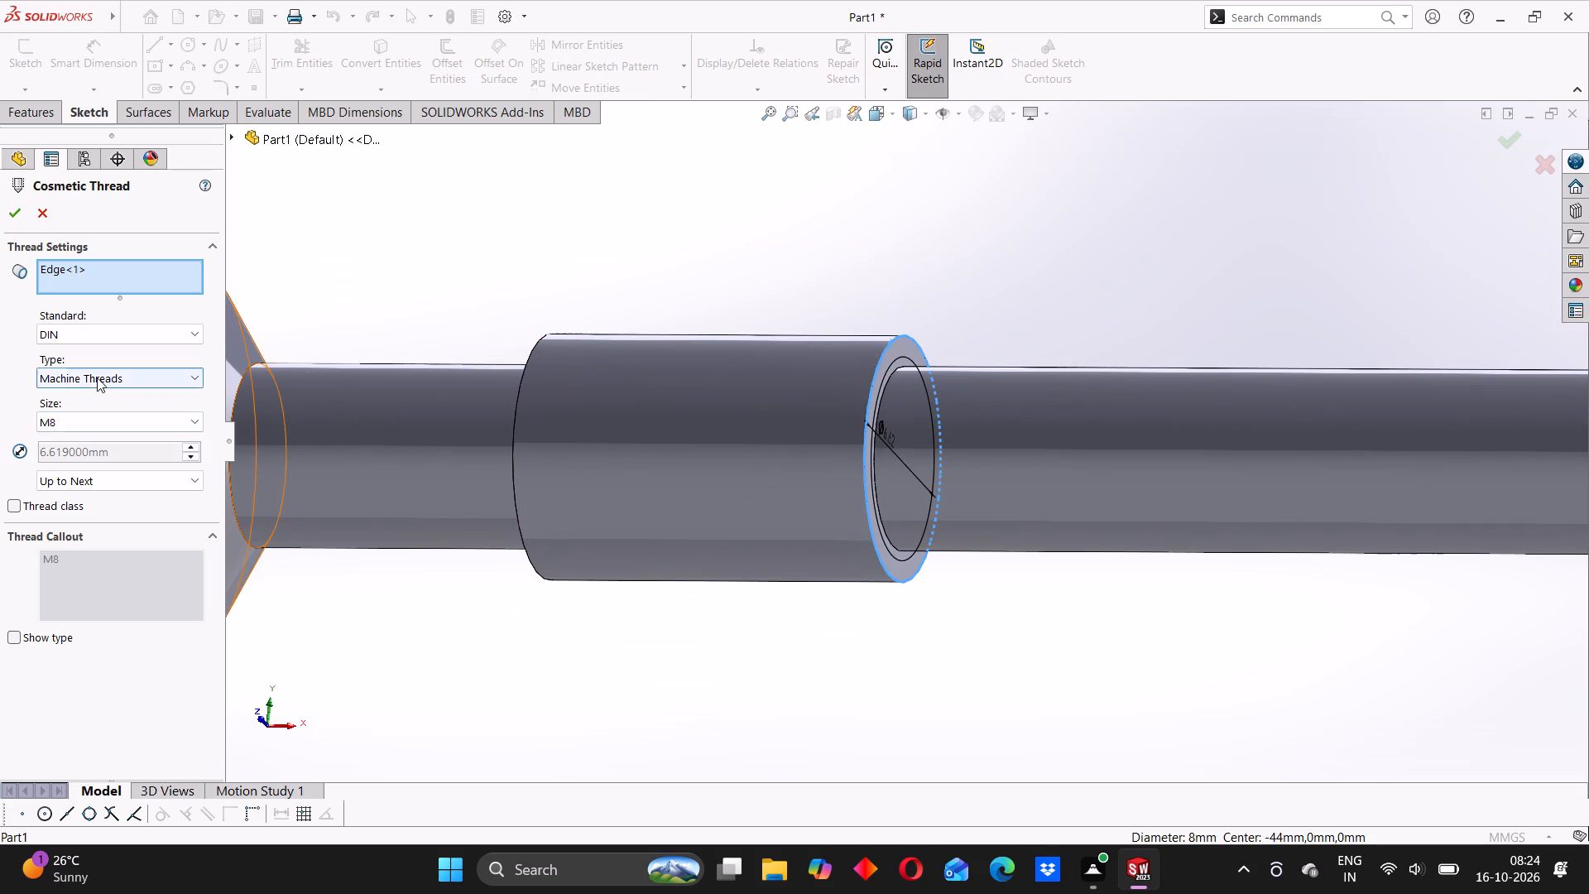
pyautogui.click(12, 220)
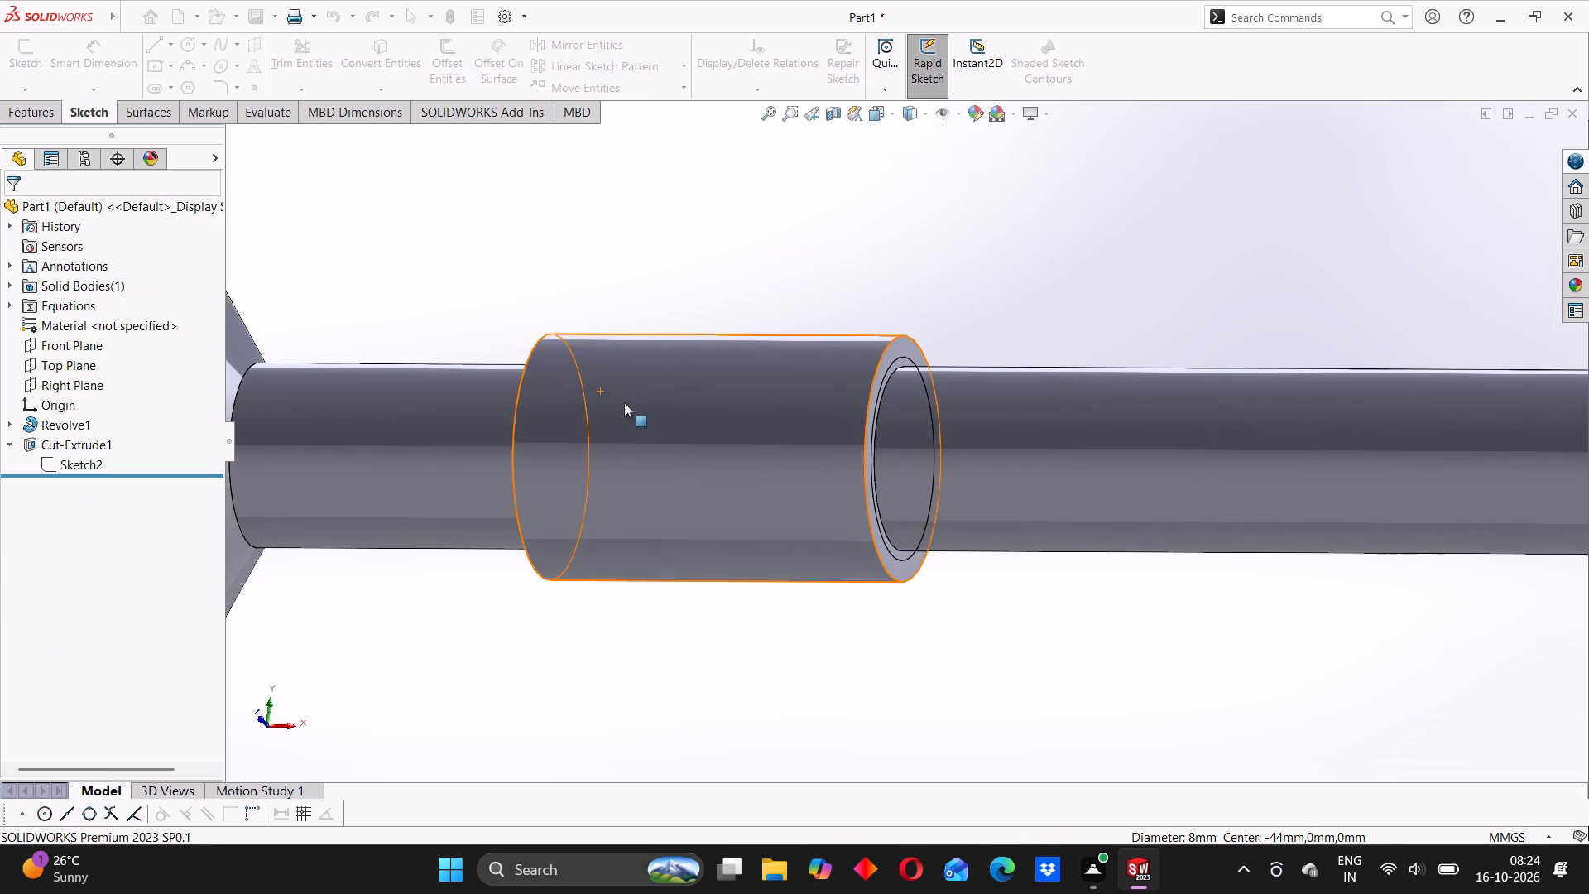
# Turn on shaded cosmetic threads in the document's Detailing properties and look over the collar's thread.
pyautogui.click(511, 8)
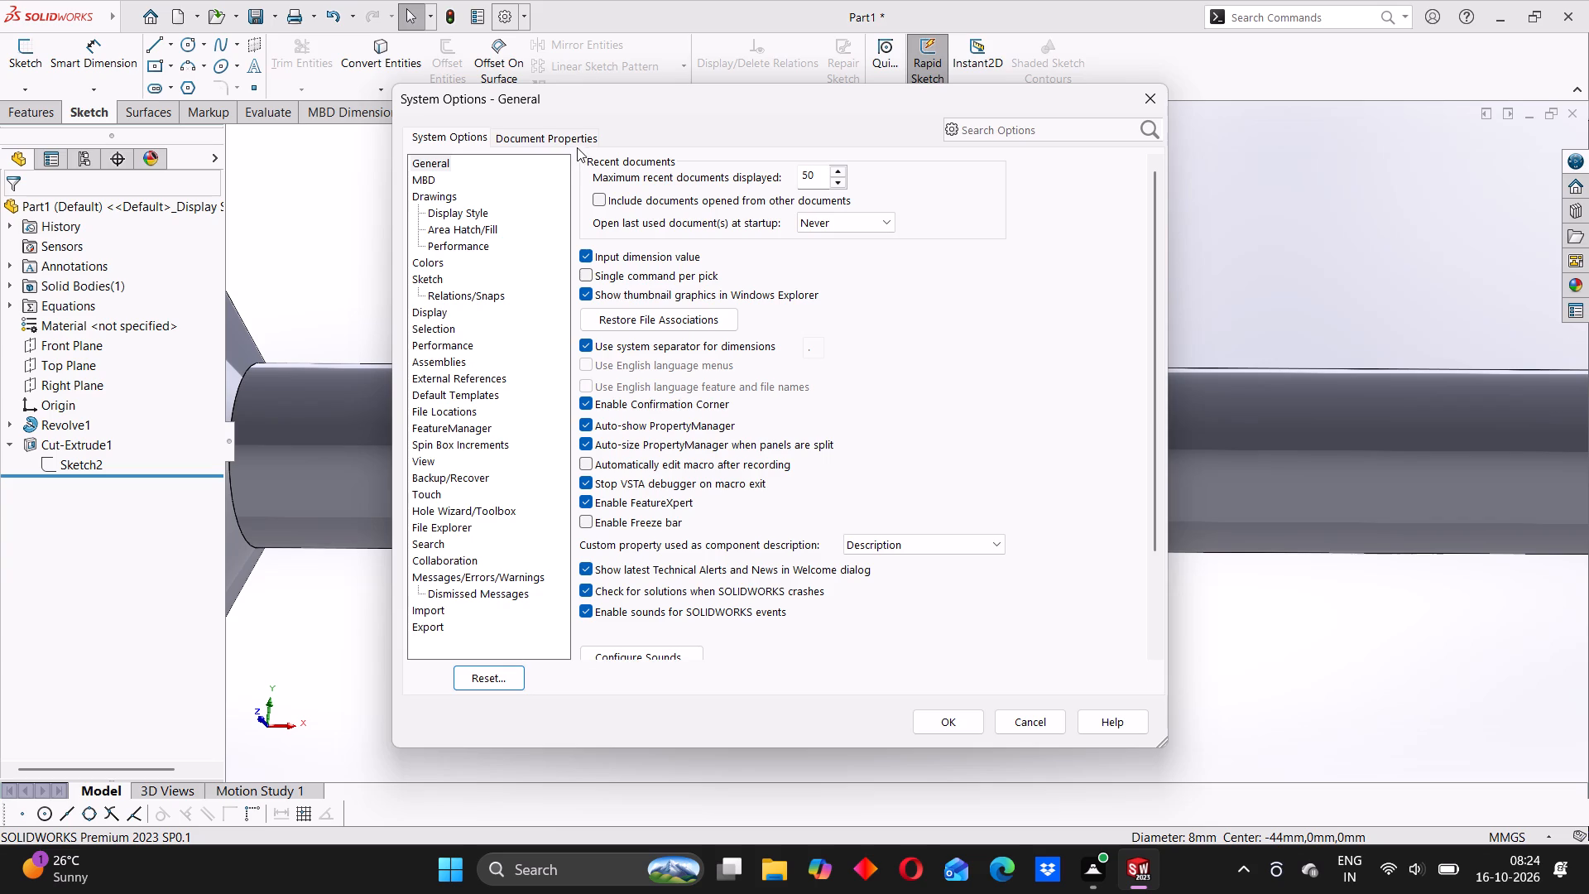
pyautogui.click(550, 126)
pyautogui.click(549, 142)
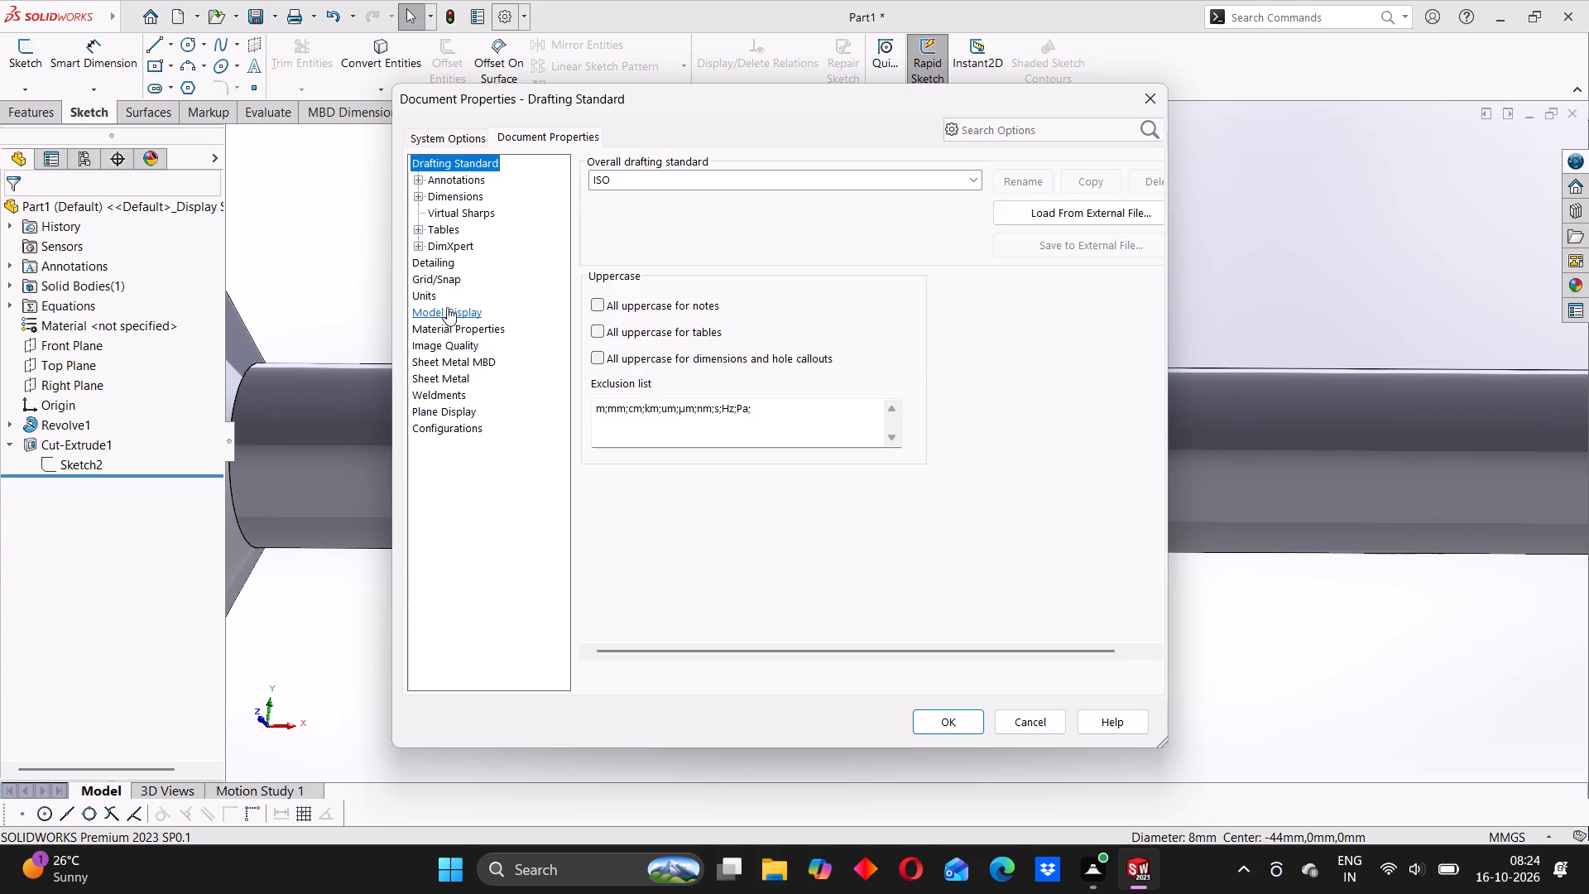
pyautogui.click(444, 263)
pyautogui.click(730, 176)
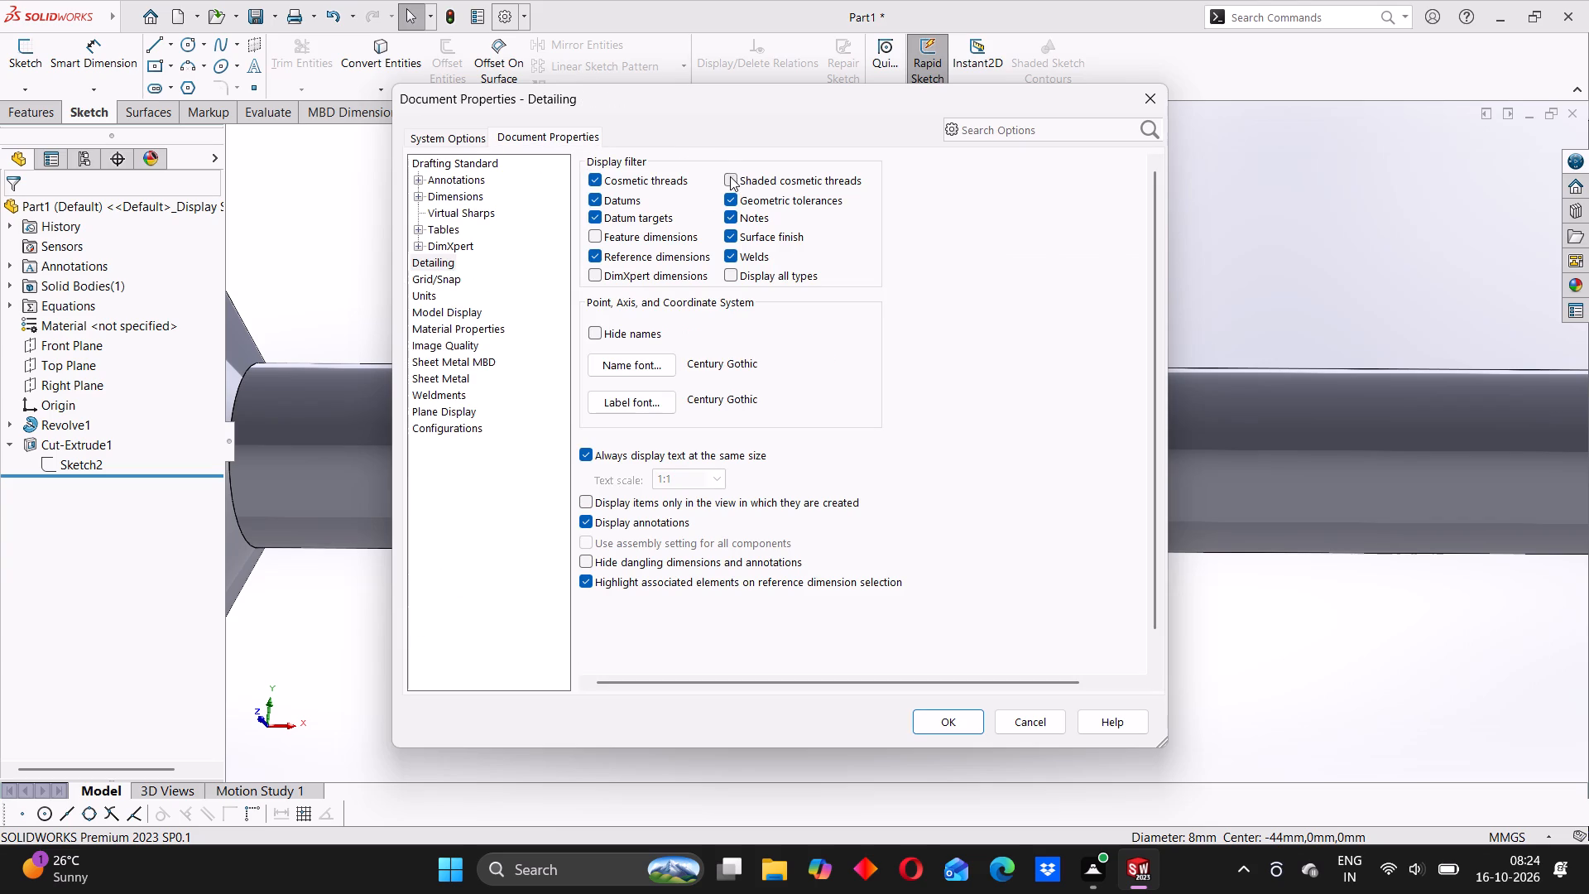
pyautogui.click(950, 729)
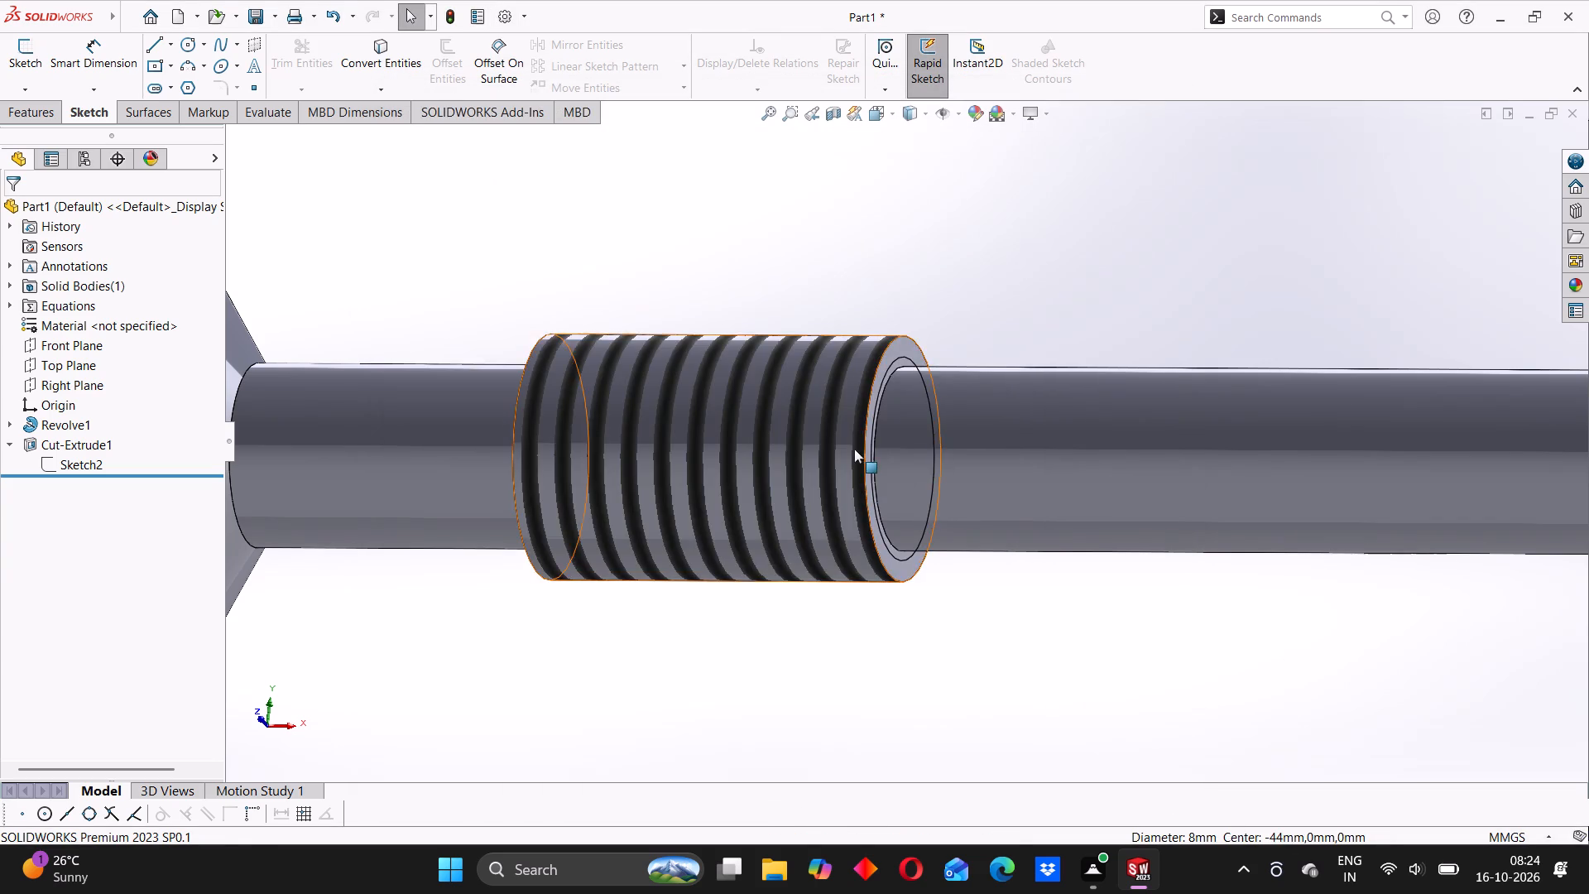
pyautogui.scroll(4, 852, 444)
pyautogui.scroll(-3, 775, 445)
pyautogui.moveTo(726, 459); pyautogui.dragTo(748, 467, button='middle')
pyautogui.scroll(3, 833, 469)
pyautogui.scroll(-2, 862, 411)
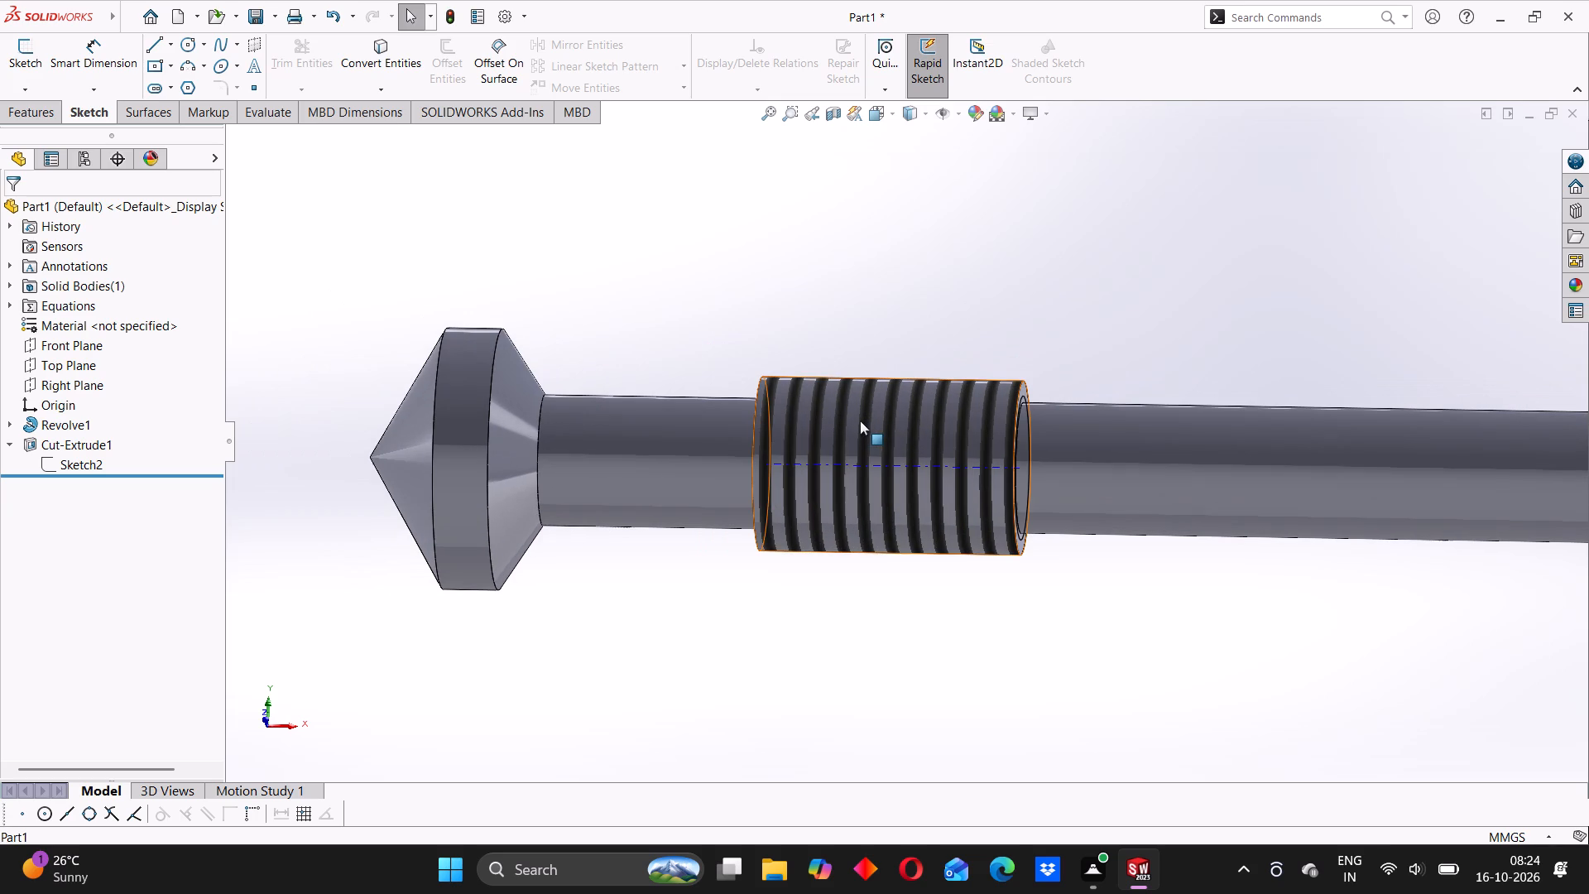
# Examine the threaded collar, conical head and square end of the stem from several angles, ending in the isometric view.
pyautogui.scroll(4, 956, 449)
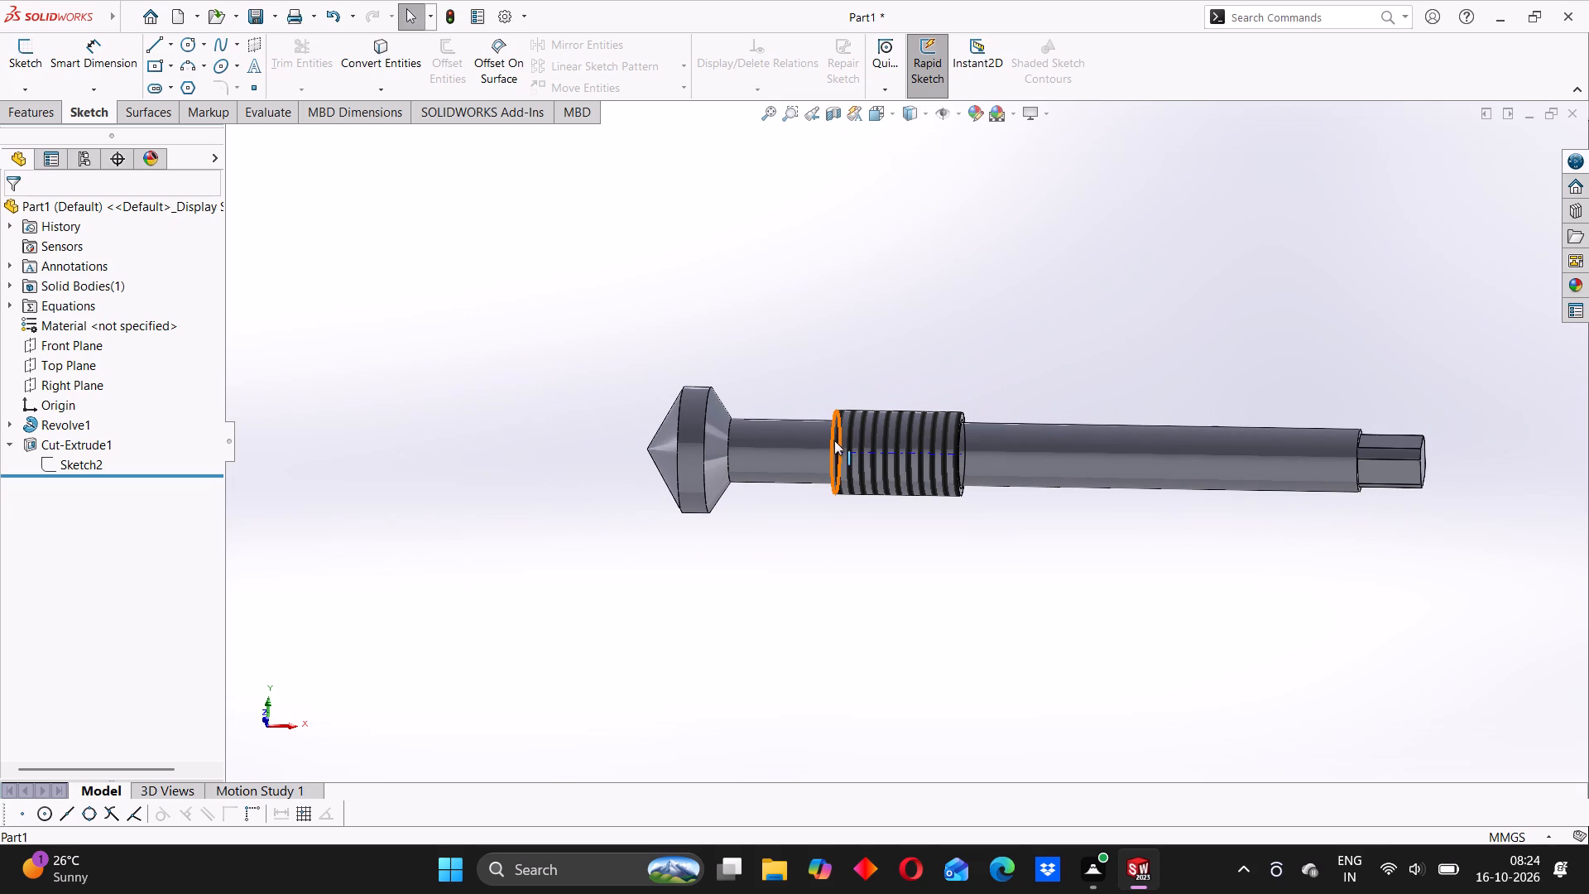
pyautogui.scroll(2, 812, 433)
pyautogui.scroll(-4, 797, 425)
pyautogui.moveTo(789, 435); pyautogui.dragTo(864, 442, button='middle')
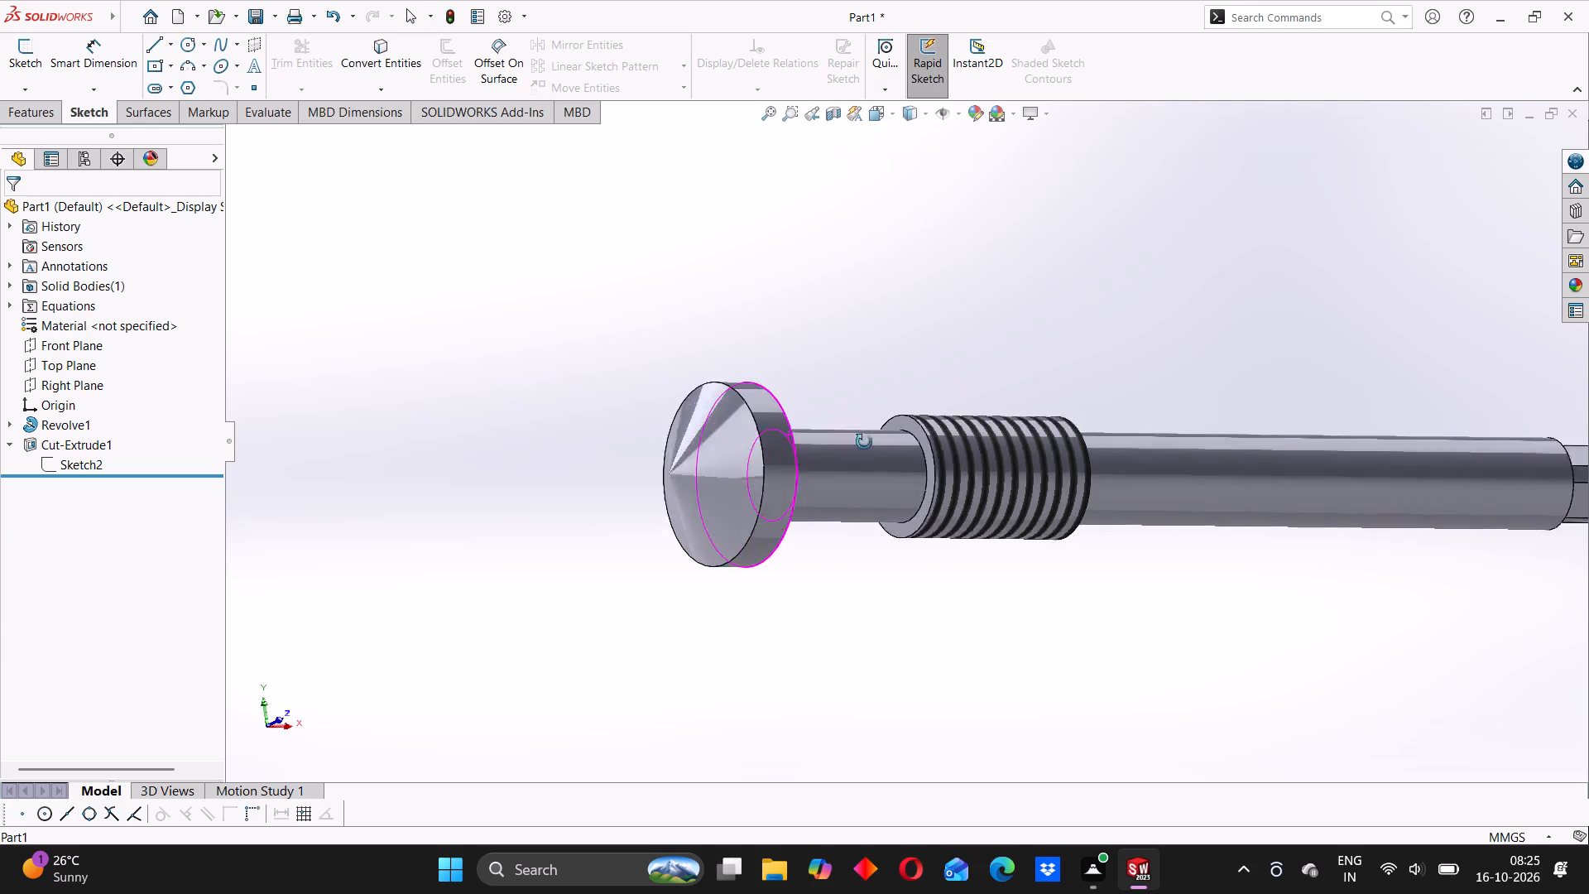
pyautogui.moveTo(864, 442); pyautogui.dragTo(844, 475, button='middle')
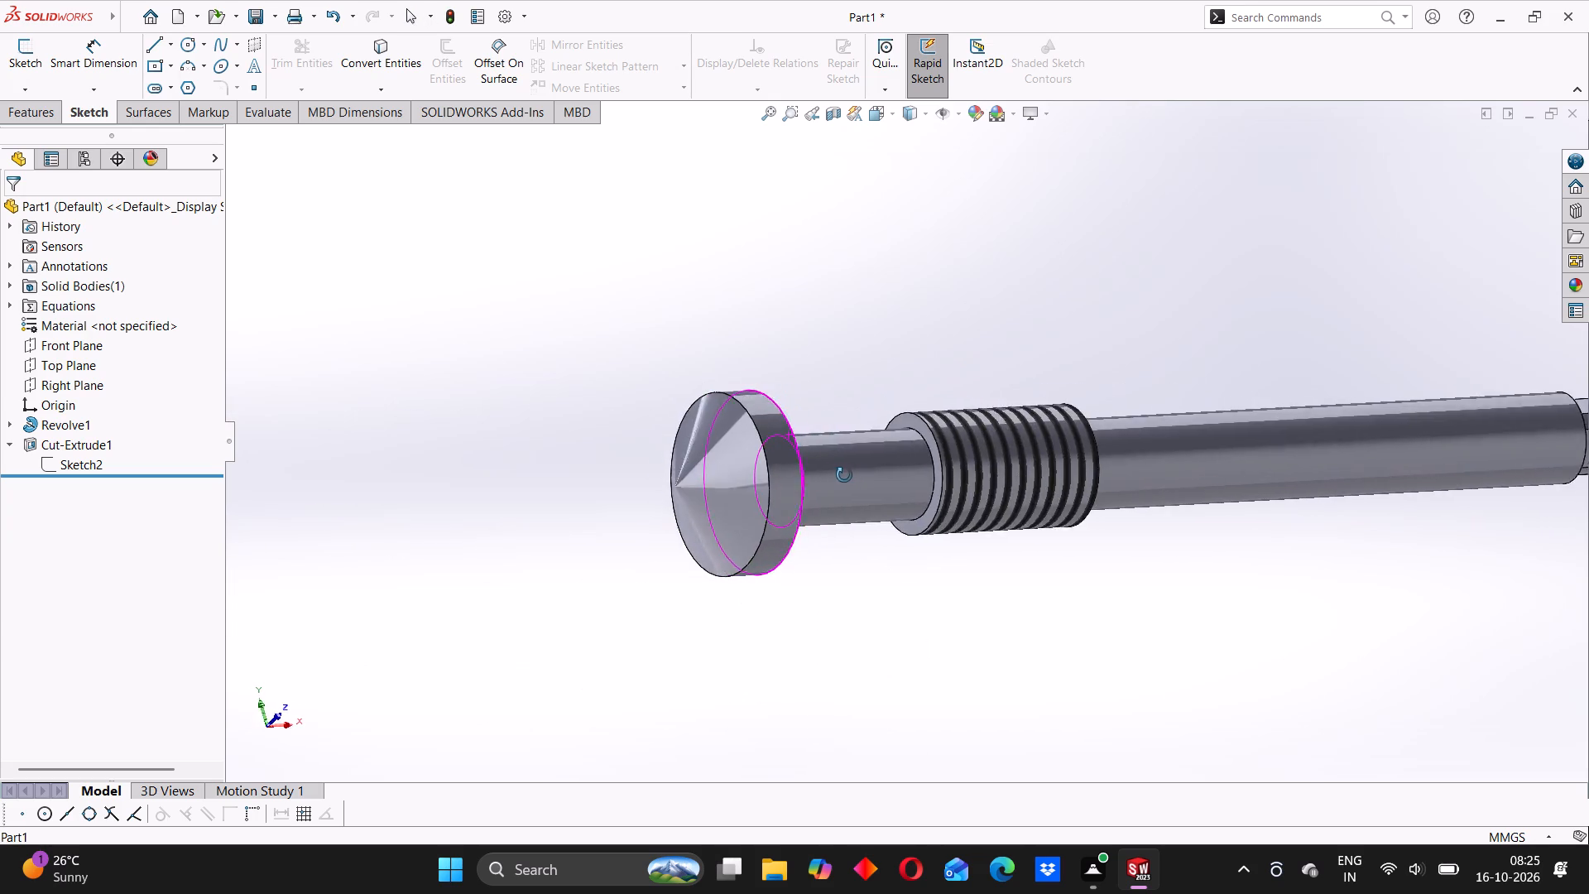
pyautogui.moveTo(844, 475); pyautogui.dragTo(818, 476, button='middle')
pyautogui.scroll(4, 1152, 531)
pyautogui.scroll(-5, 1327, 428)
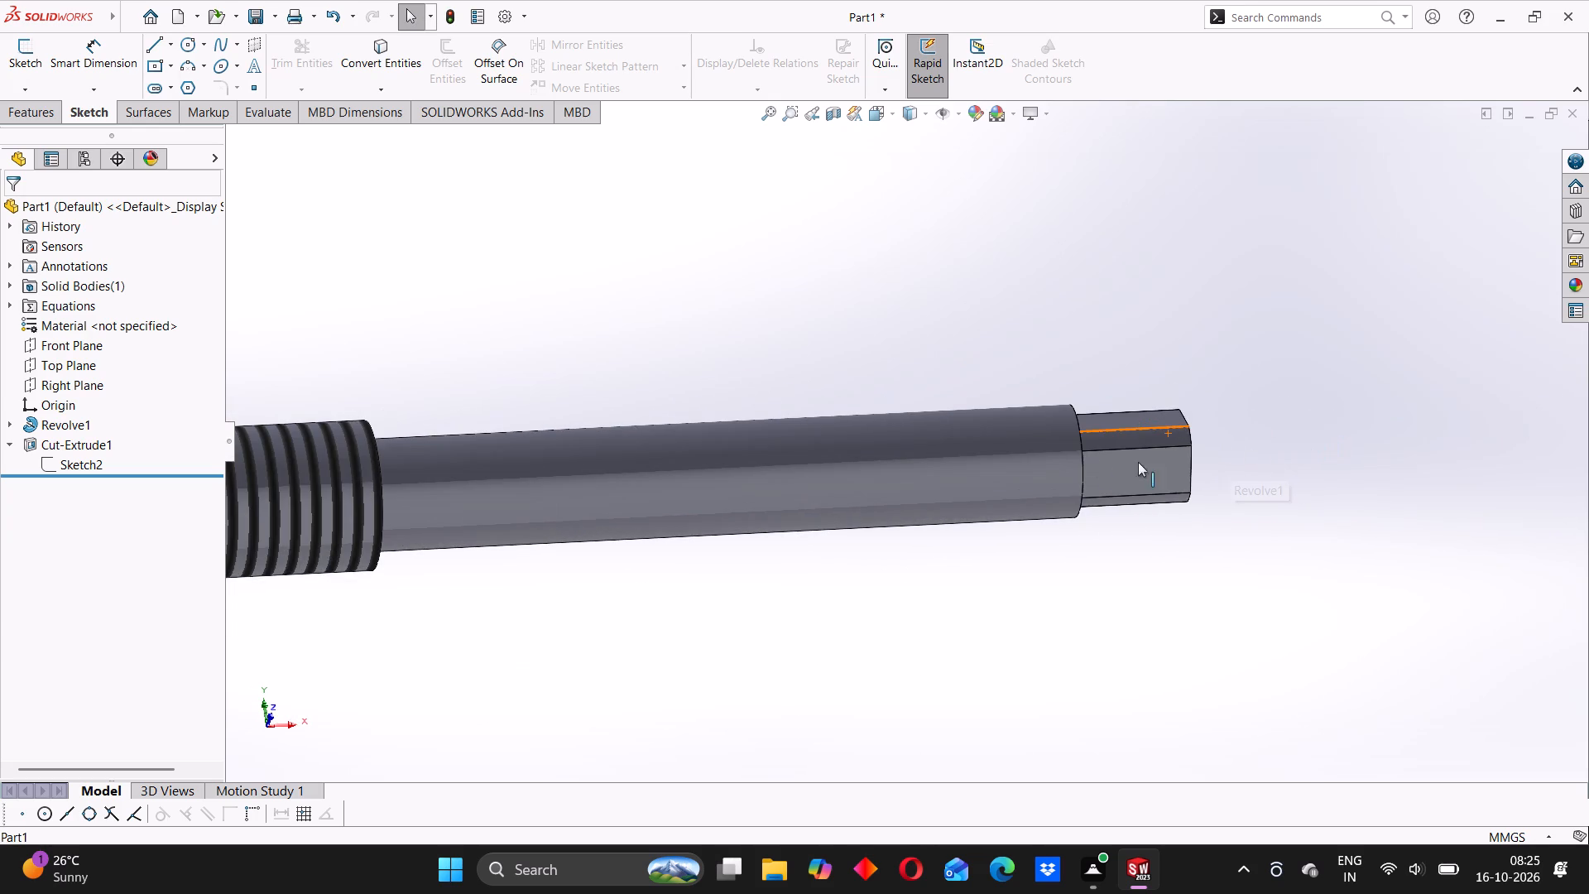
pyautogui.moveTo(1087, 459); pyautogui.dragTo(1034, 483, button='middle')
pyautogui.scroll(2, 554, 508)
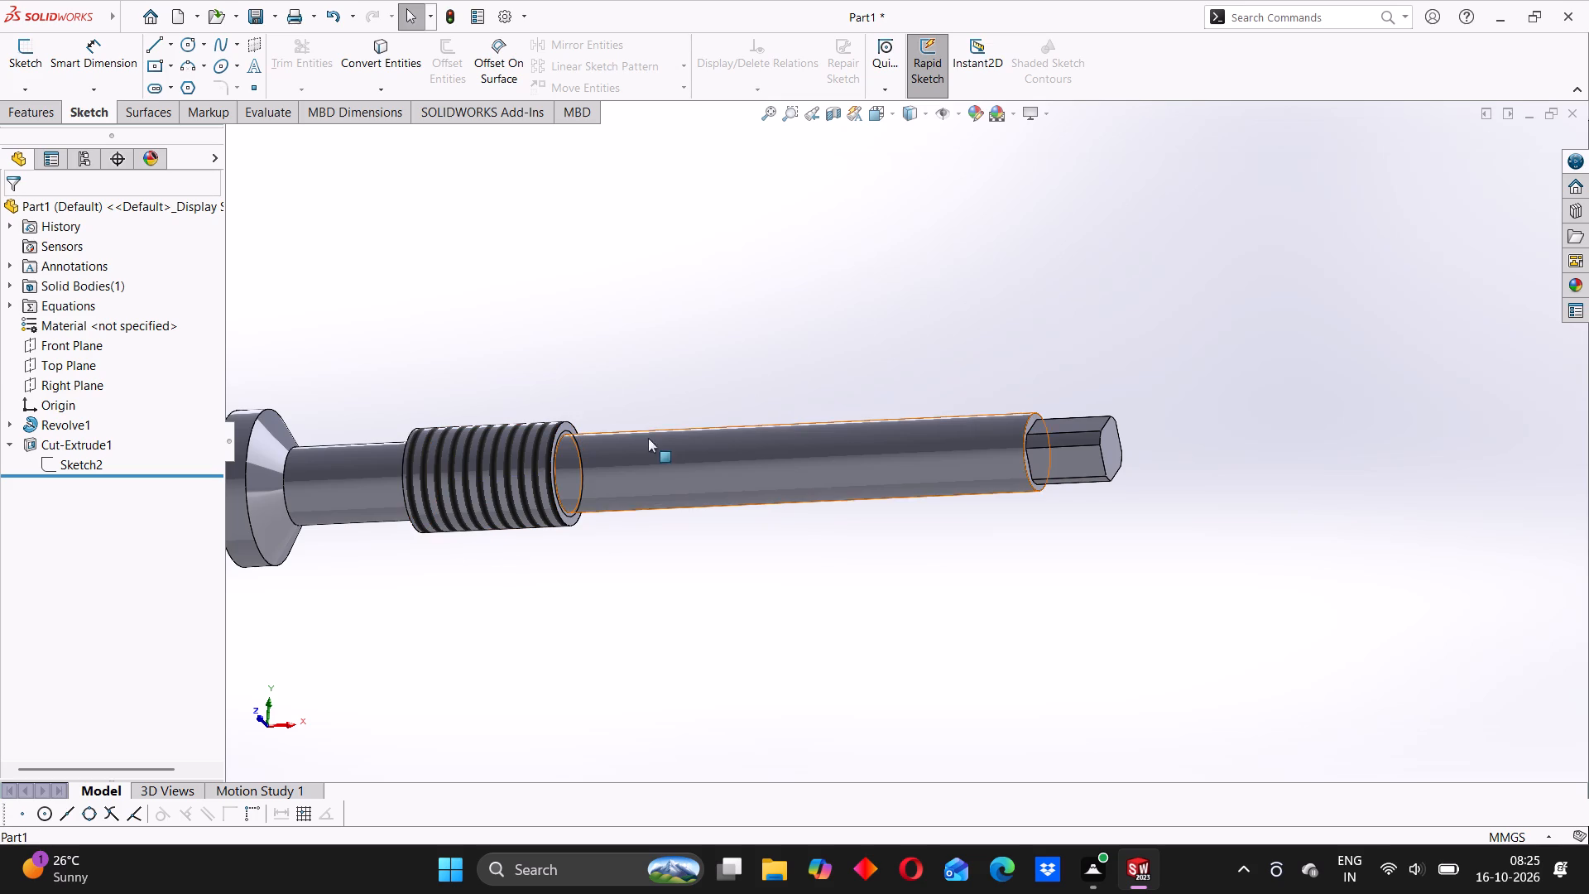
pyautogui.scroll(2, 458, 408)
pyautogui.moveTo(437, 418); pyautogui.dragTo(534, 399, button='middle')
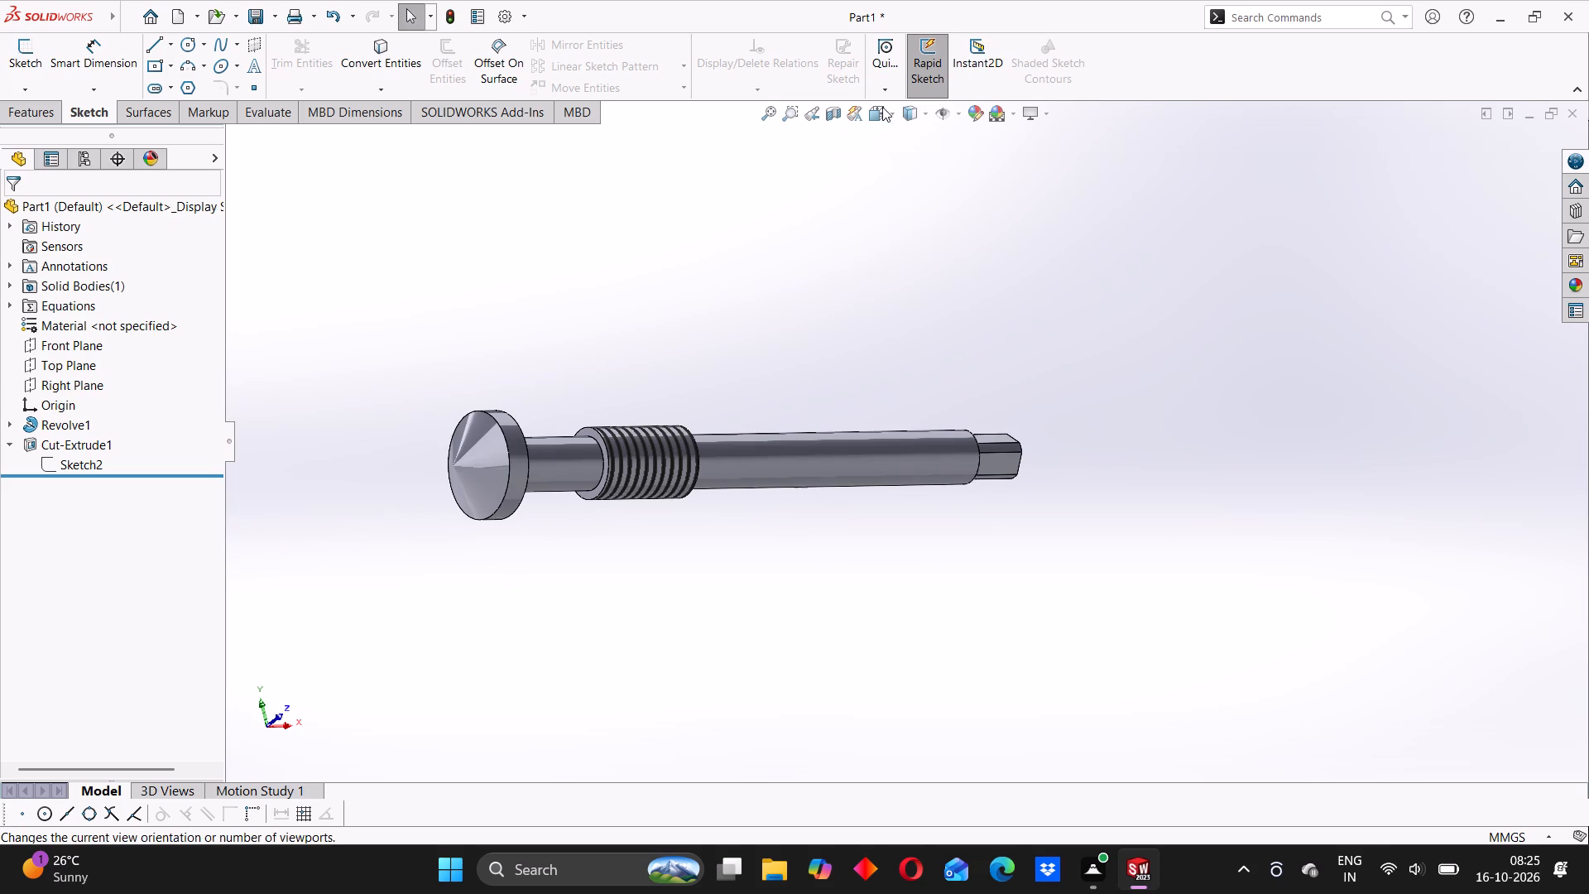
pyautogui.click(888, 110)
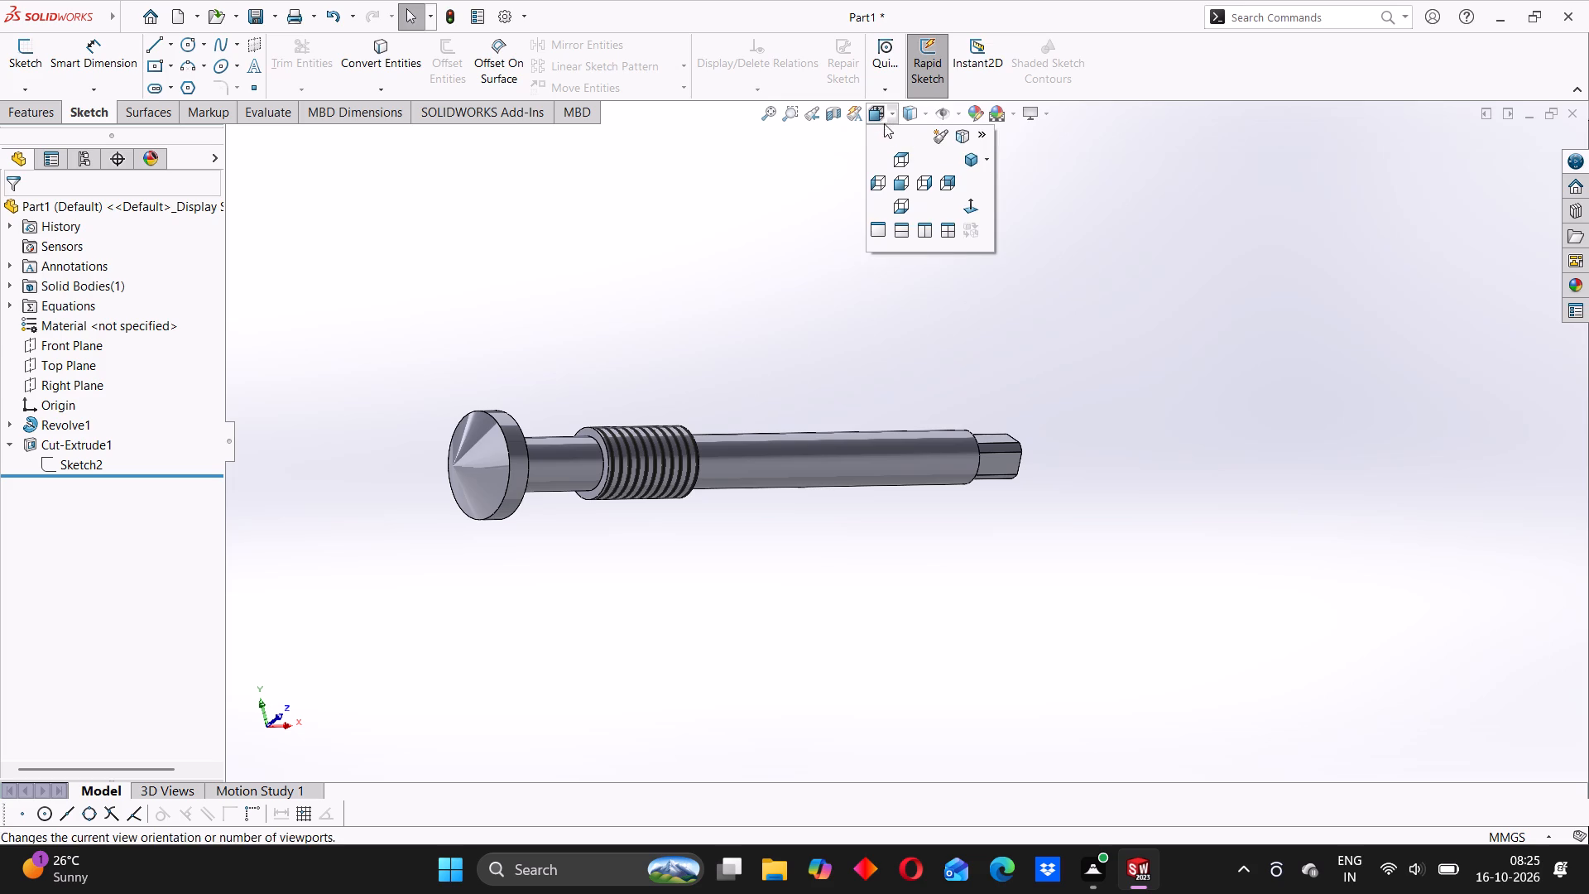
pyautogui.click(970, 161)
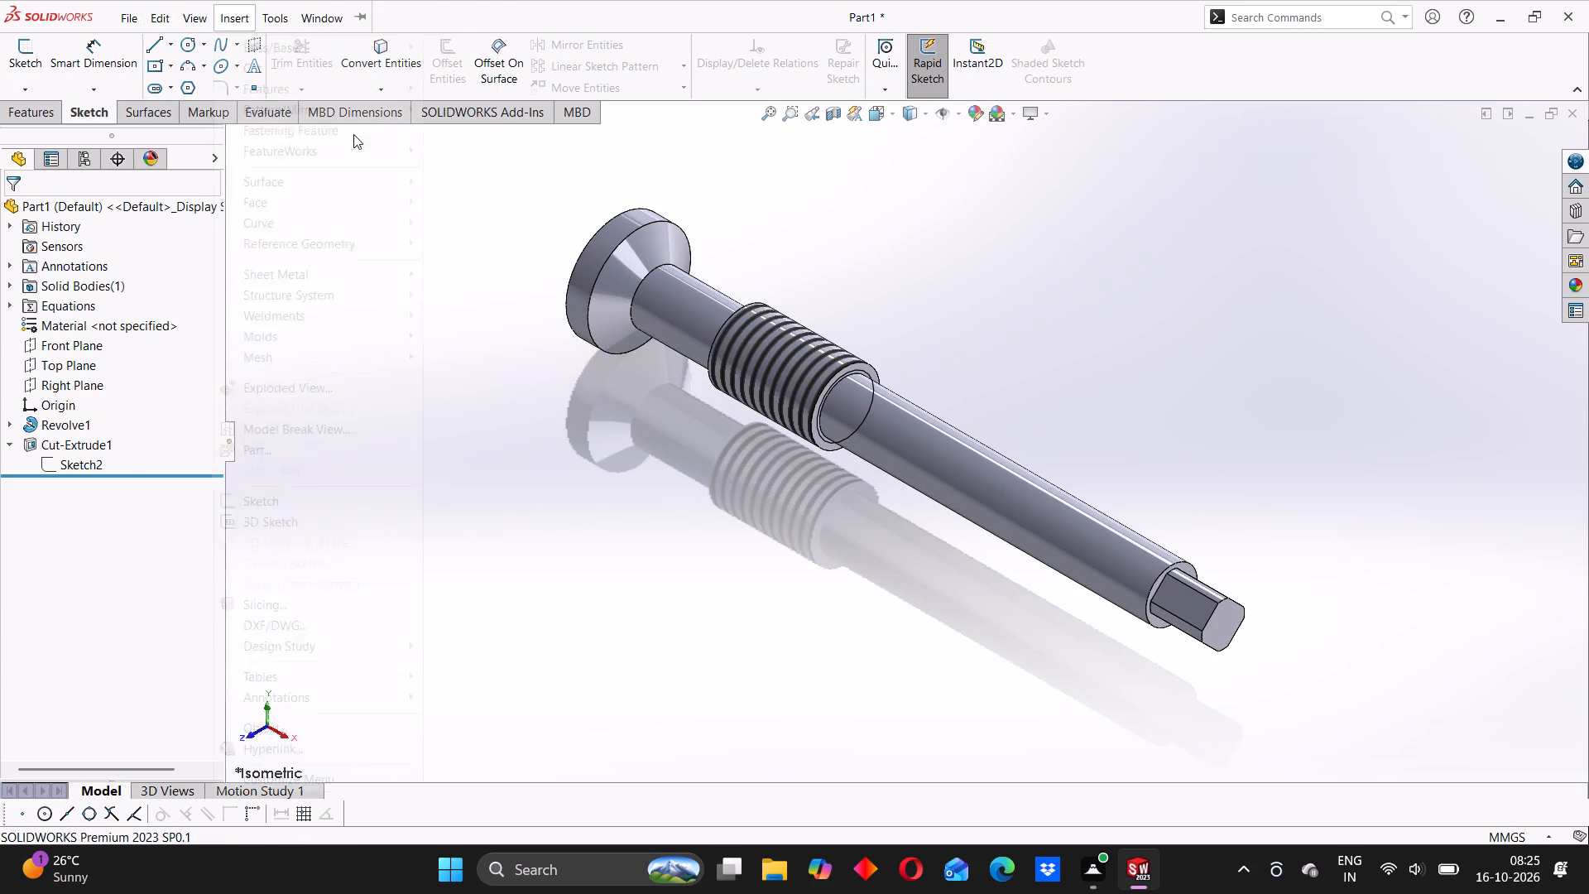
# Start saving the part under a new name and create and open a folder named ASSEMBLY 25 in Downloads.
pyautogui.click(339, 172)
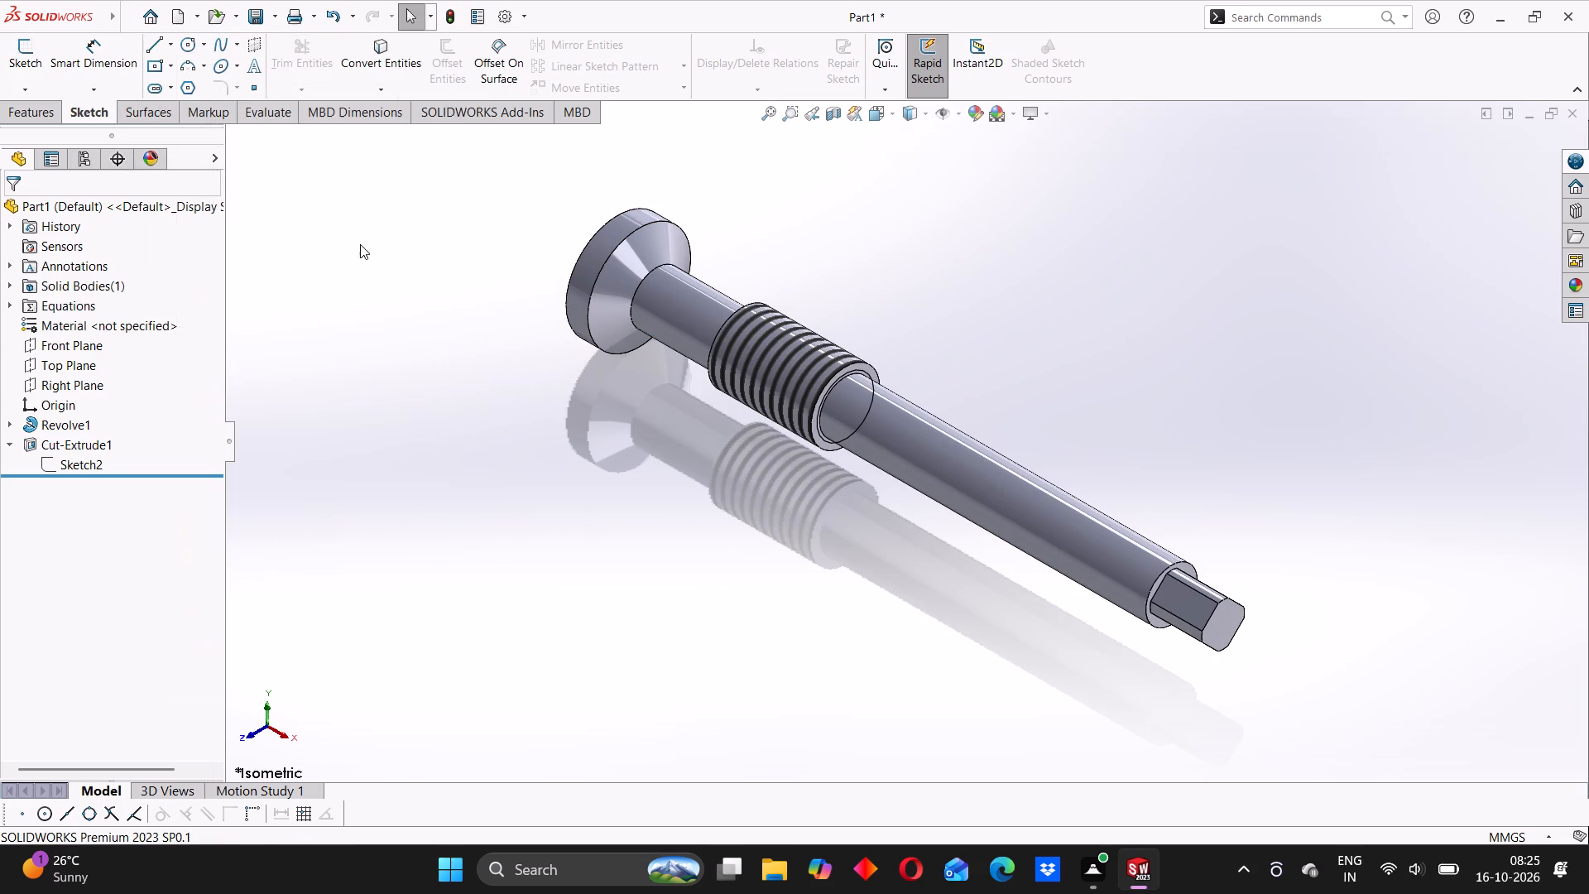
pyautogui.click(277, 14)
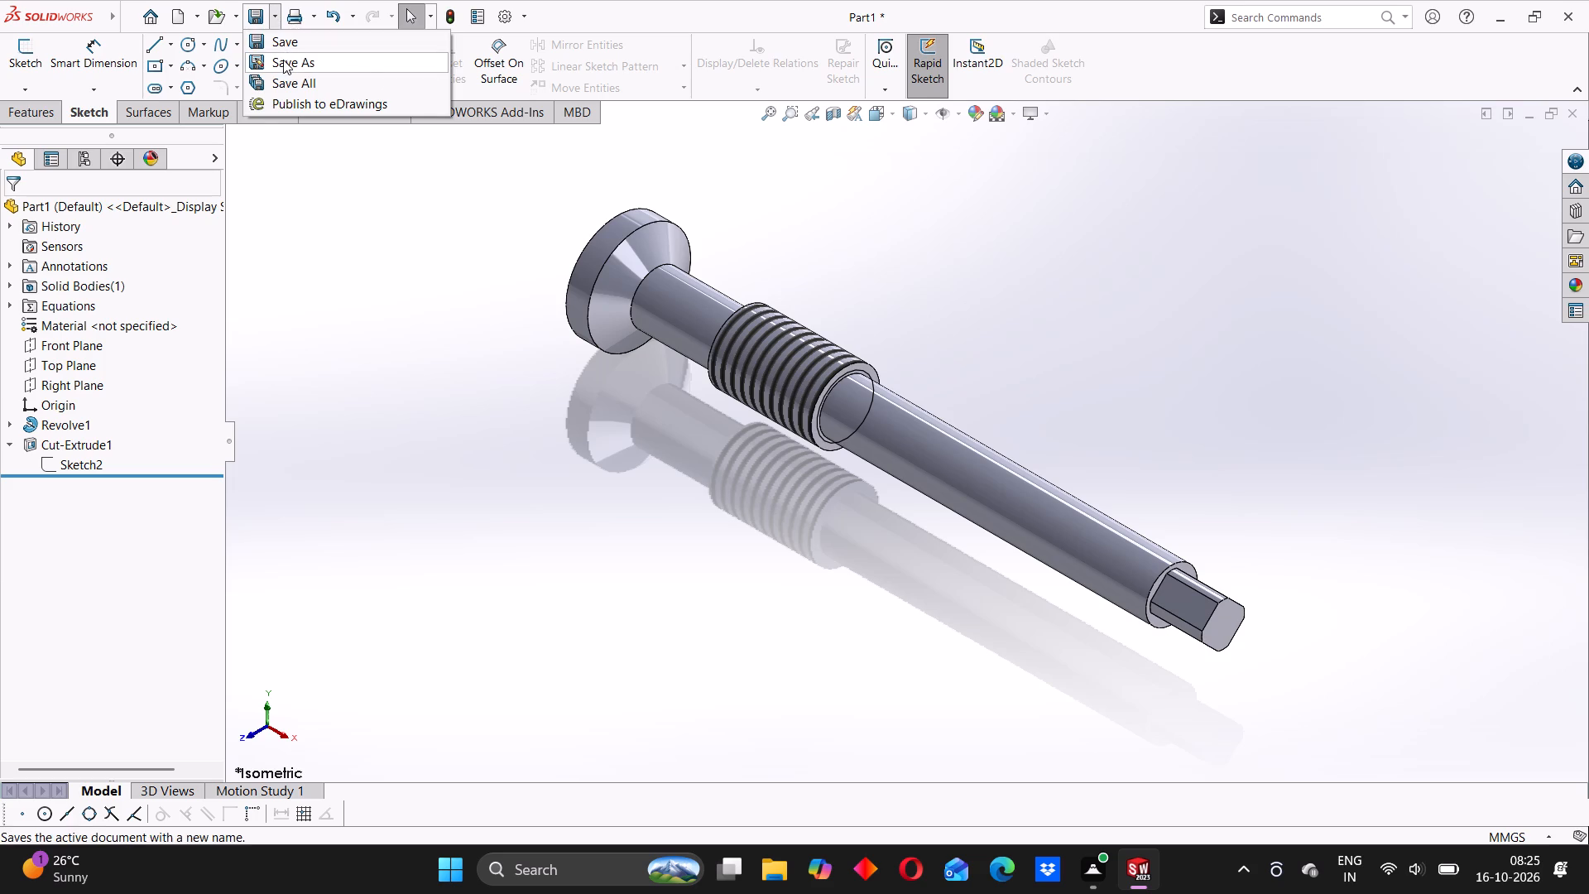
pyautogui.click(283, 60)
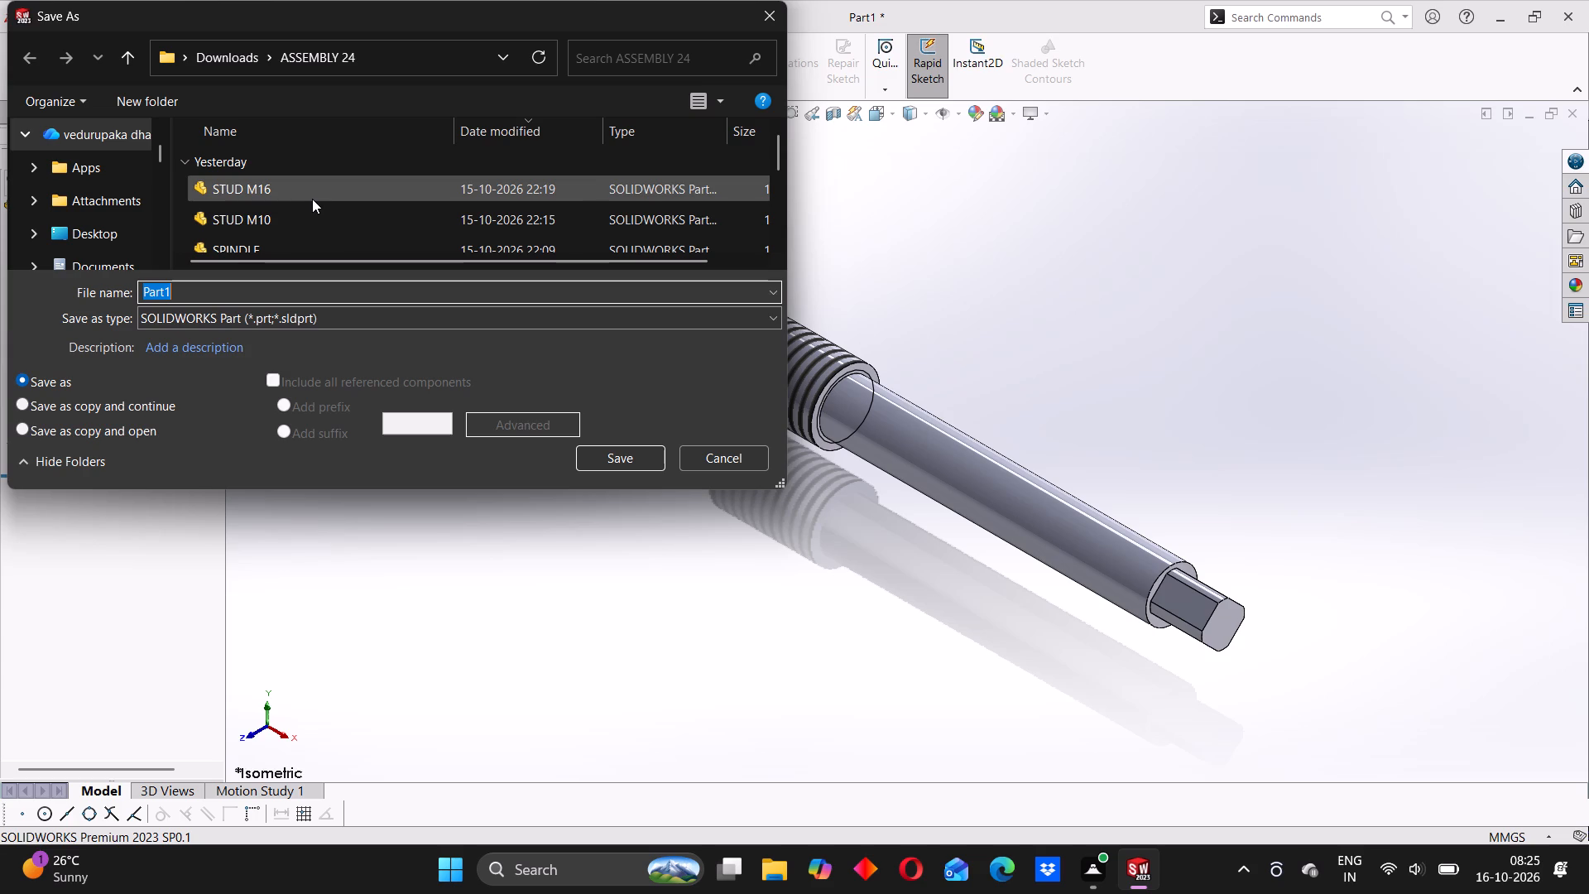
pyautogui.click(219, 60)
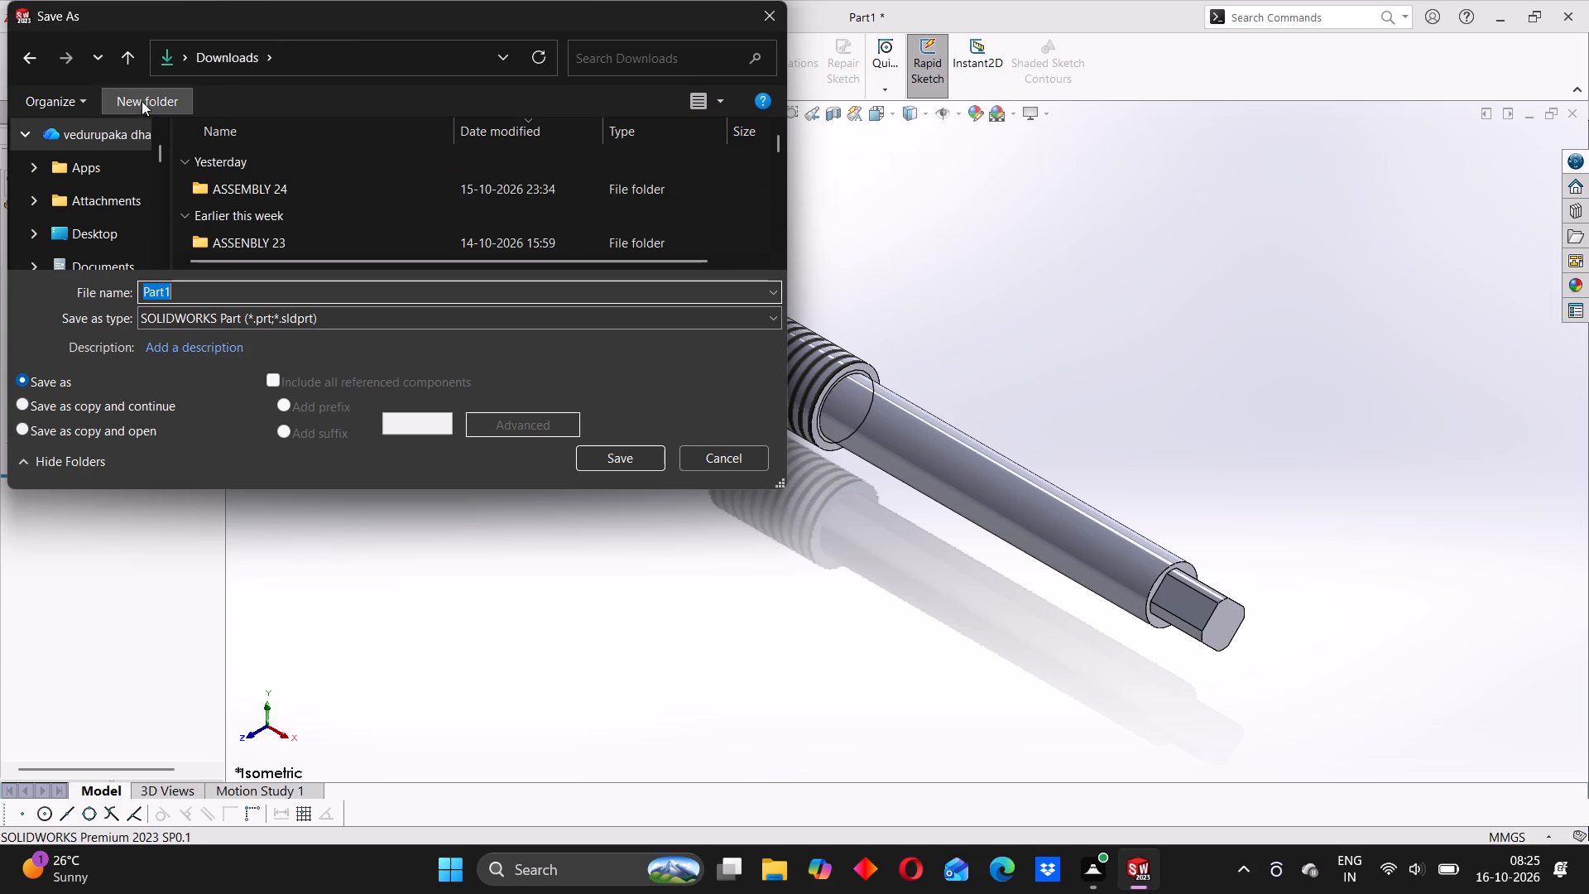
pyautogui.click(137, 108)
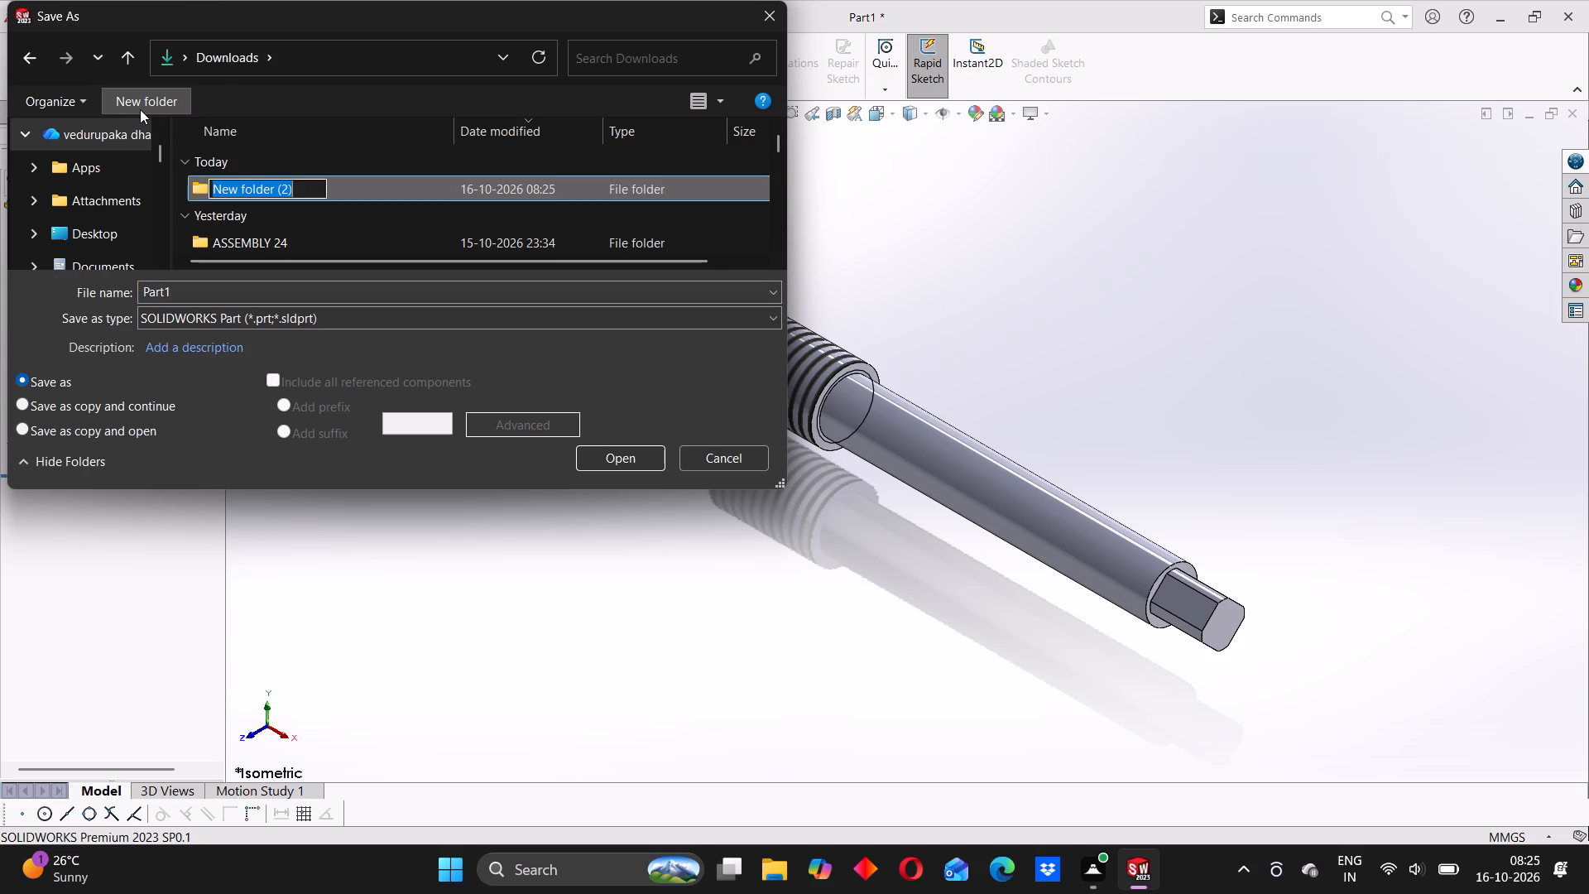
pyautogui.write('ASSEMBLY')
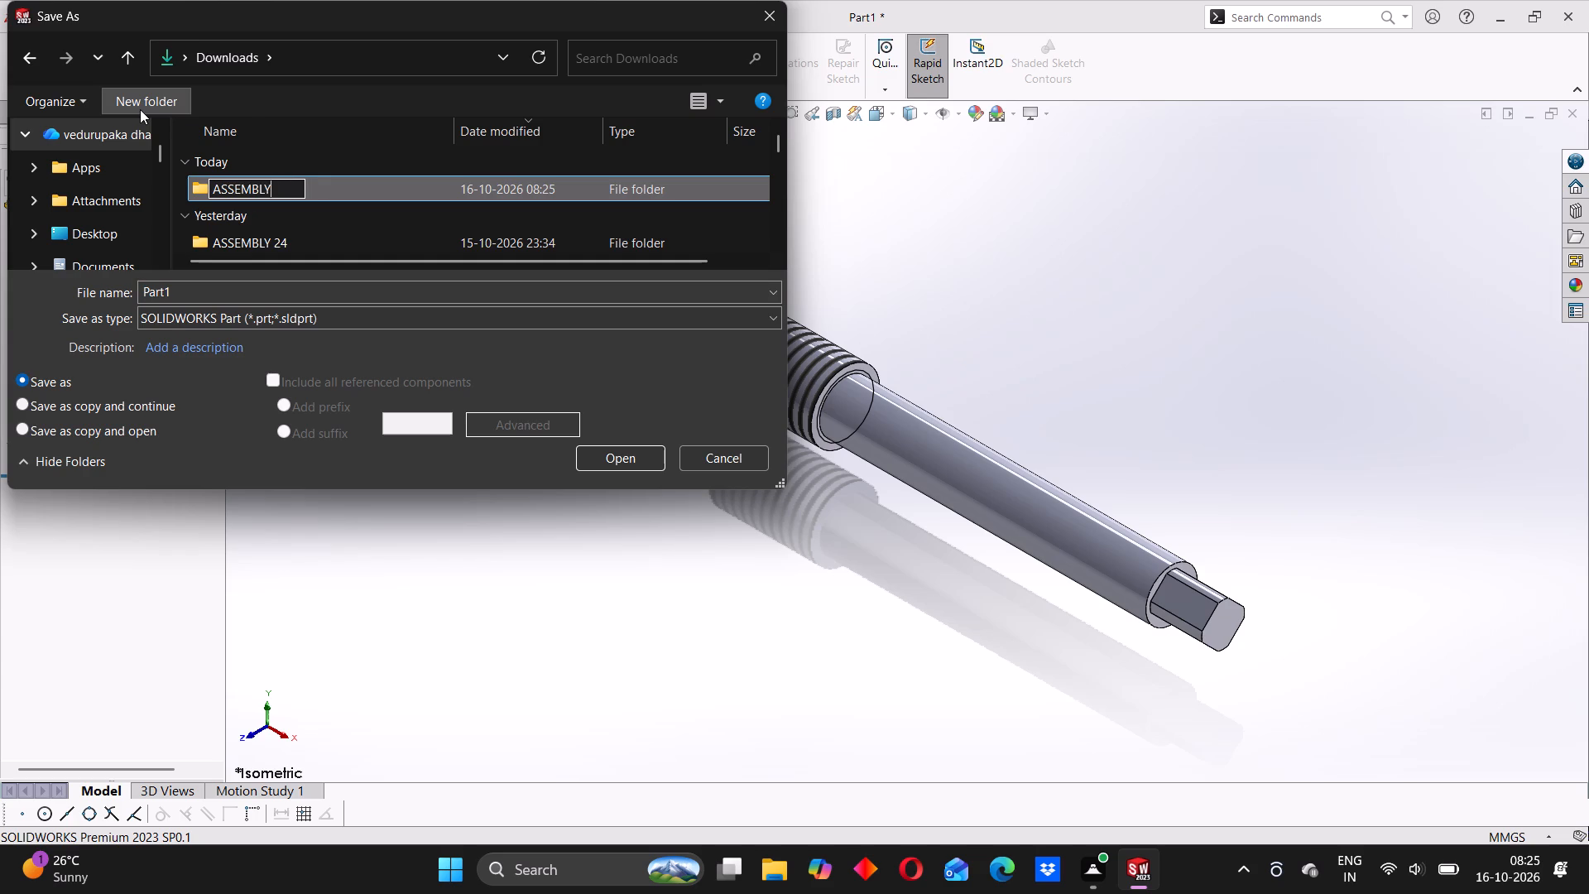
pyautogui.press('space')
pyautogui.press('2')
pyautogui.press('5')
pyautogui.click(372, 193)
pyautogui.doubleClick(365, 187)
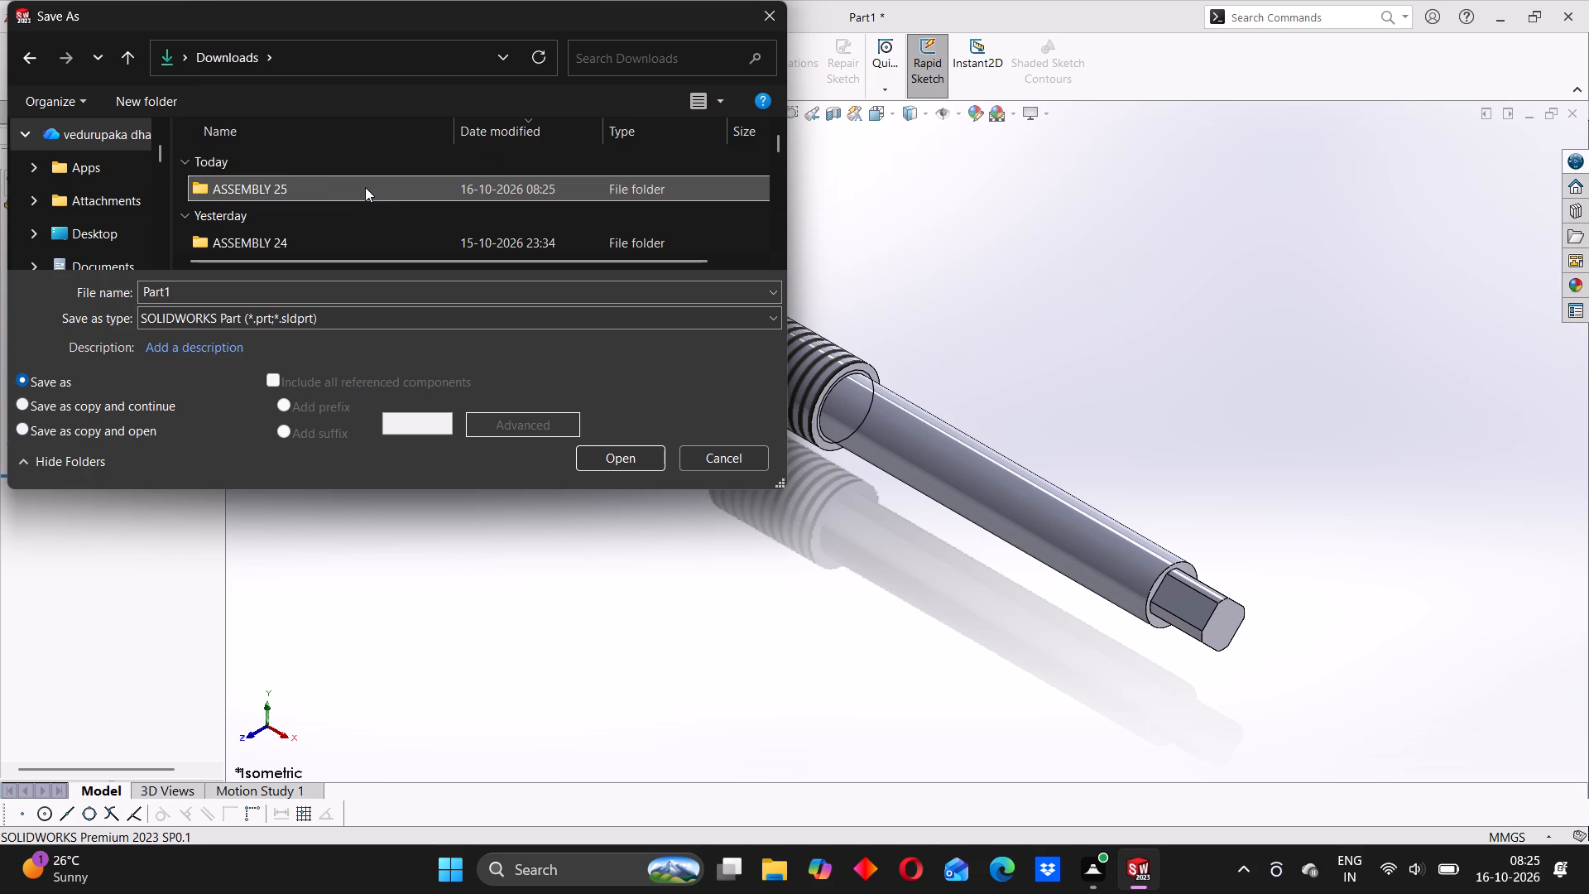
# Save the stem as a SOLIDWORKS part named SPINDLE VALVE in the ASSEMBLY 25 folder.
pyautogui.moveTo(214, 298); pyautogui.dragTo(162, 302)
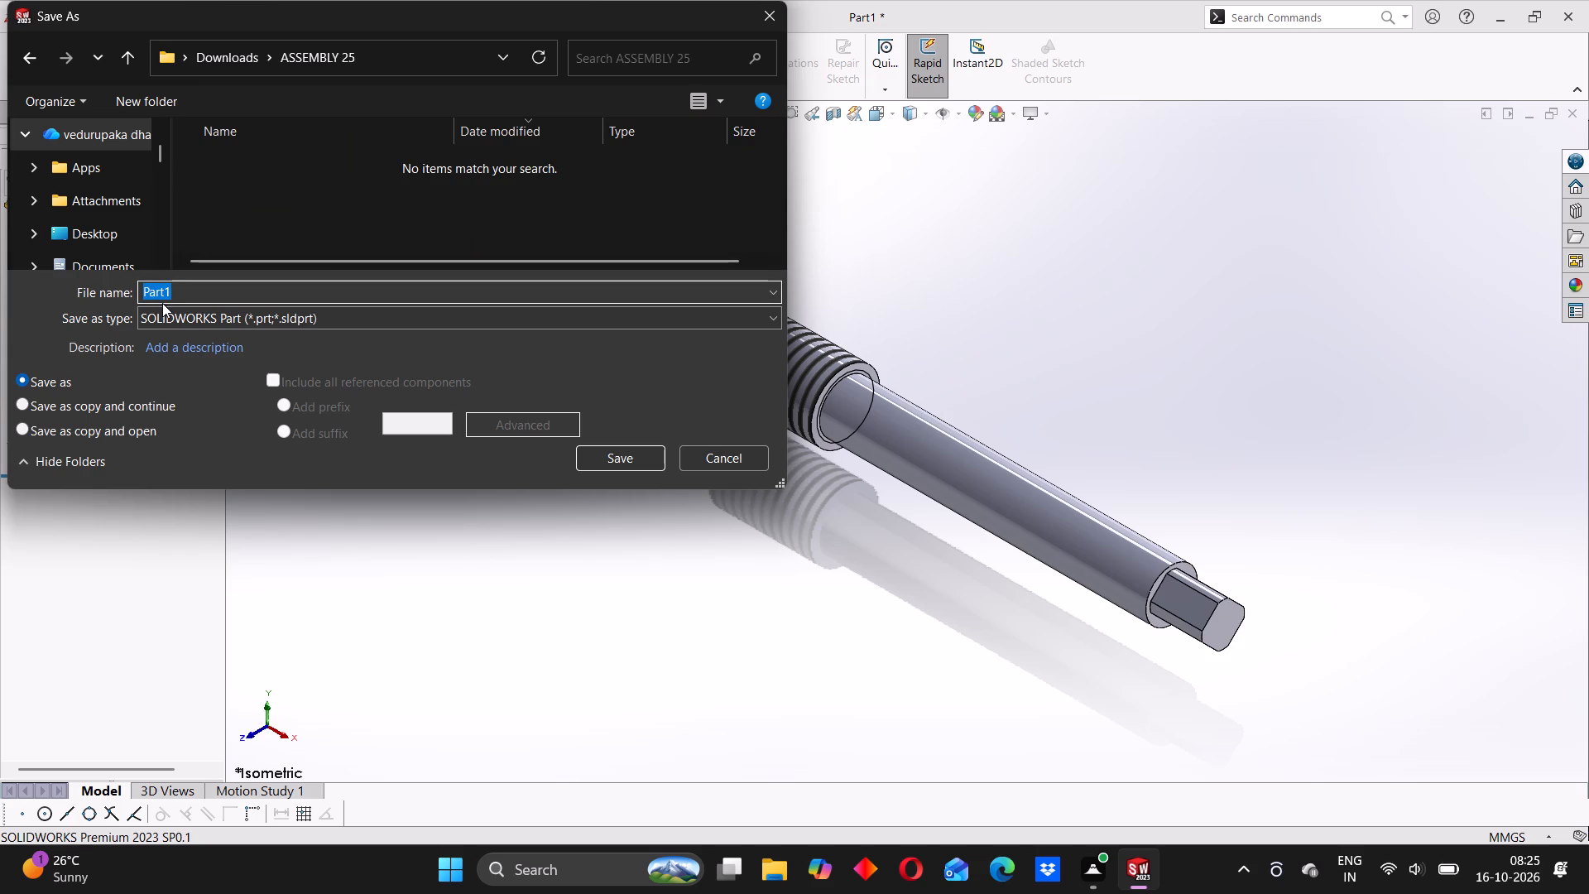
pyautogui.write('SP')
pyautogui.write('INDLE VALVE')
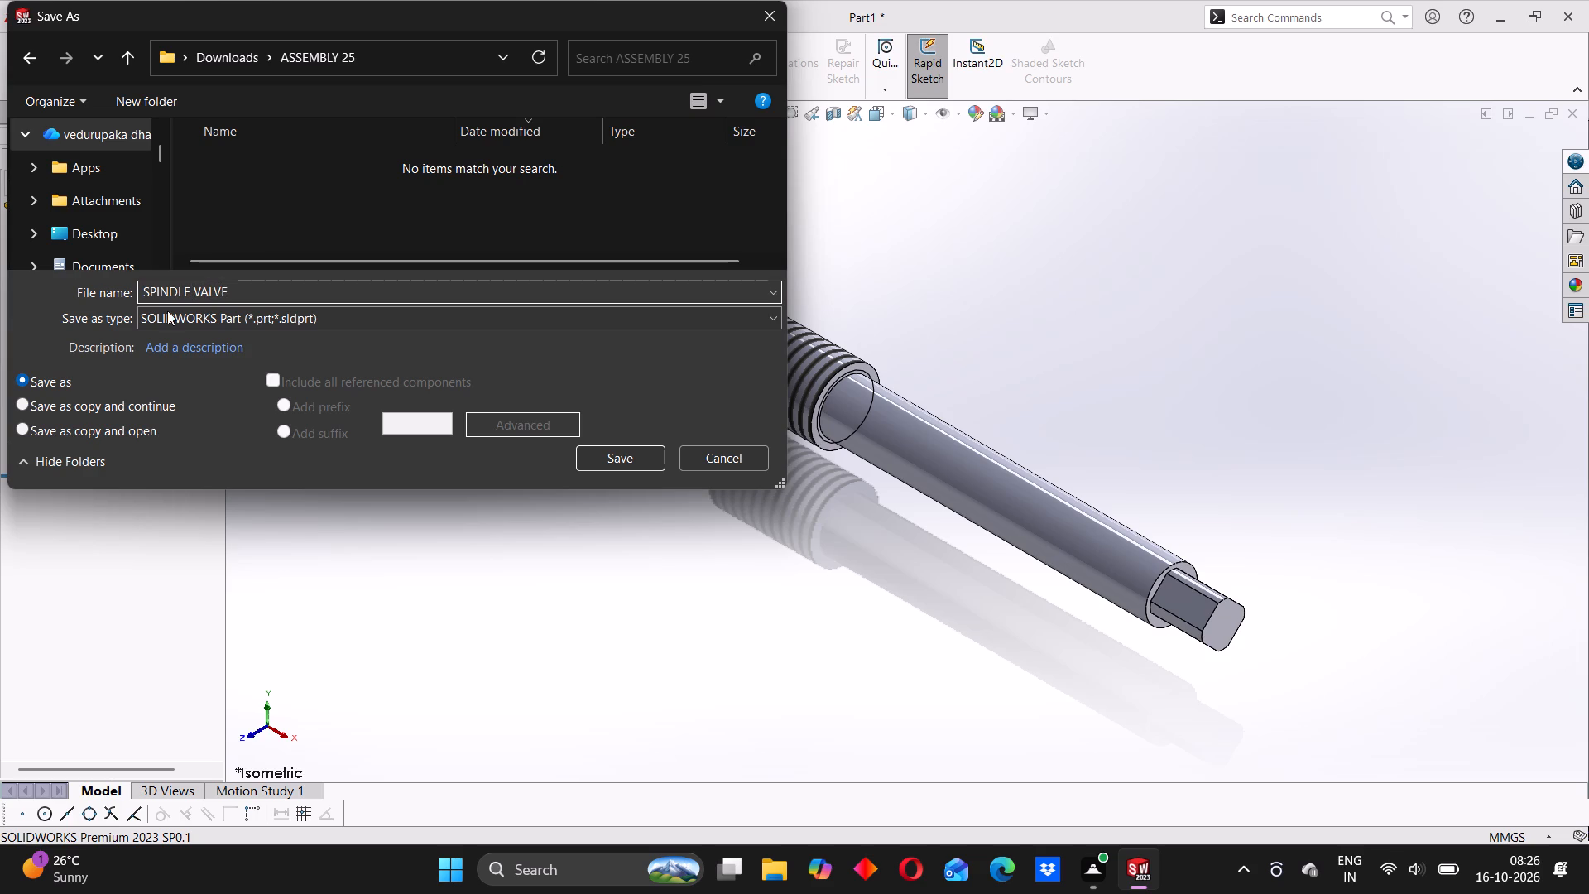
pyautogui.click(604, 459)
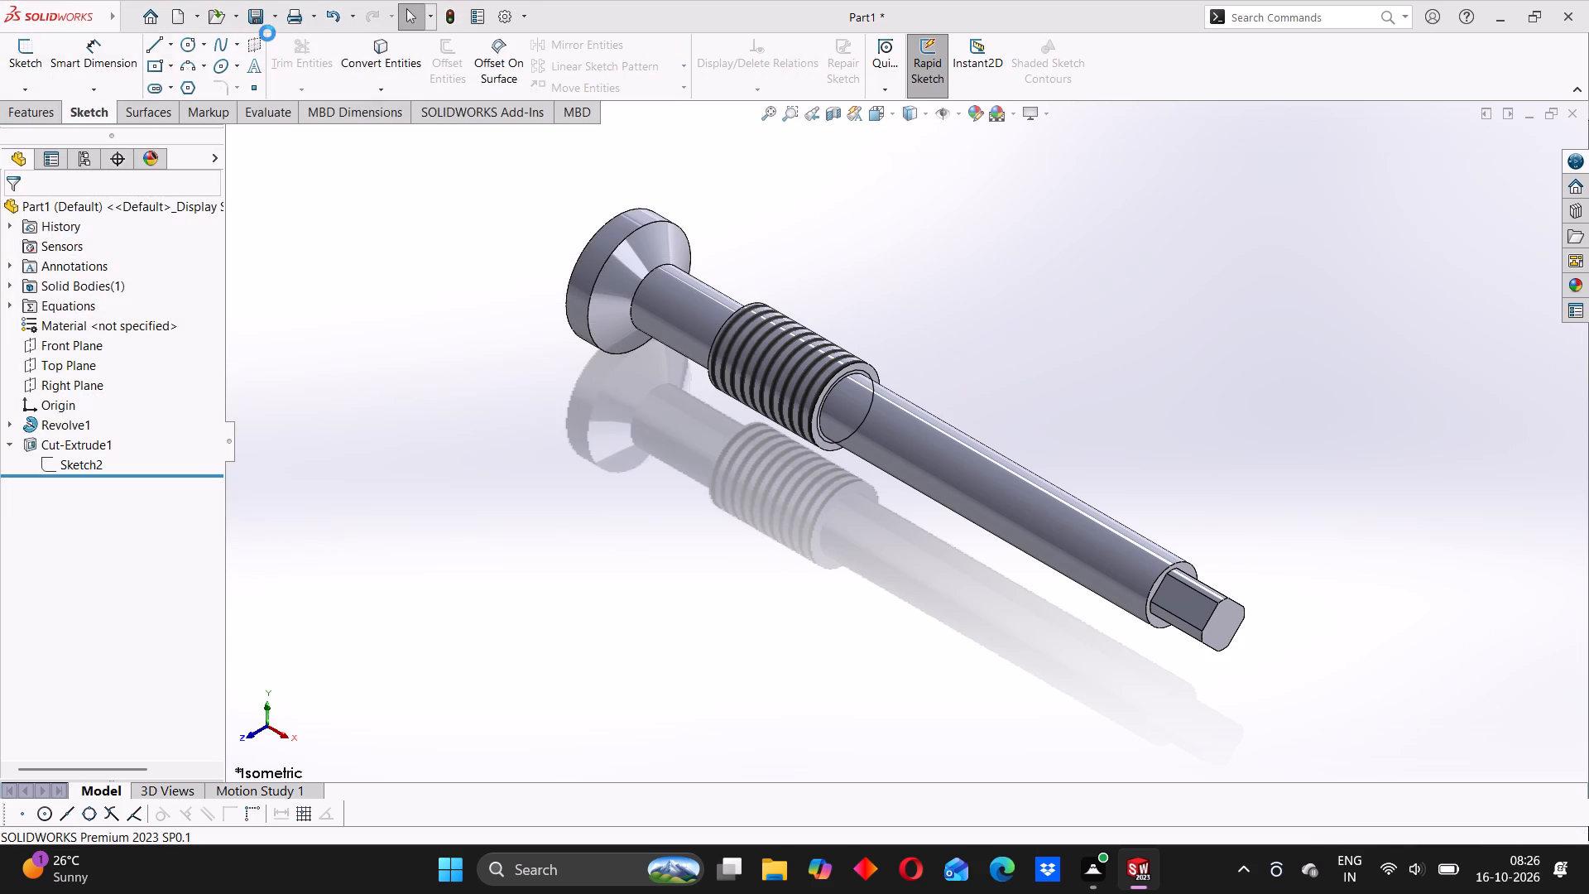
# Save a PDF copy of the part as SPINDLE VALVE in the ASSEMBLY 25 folder.
pyautogui.click(274, 23)
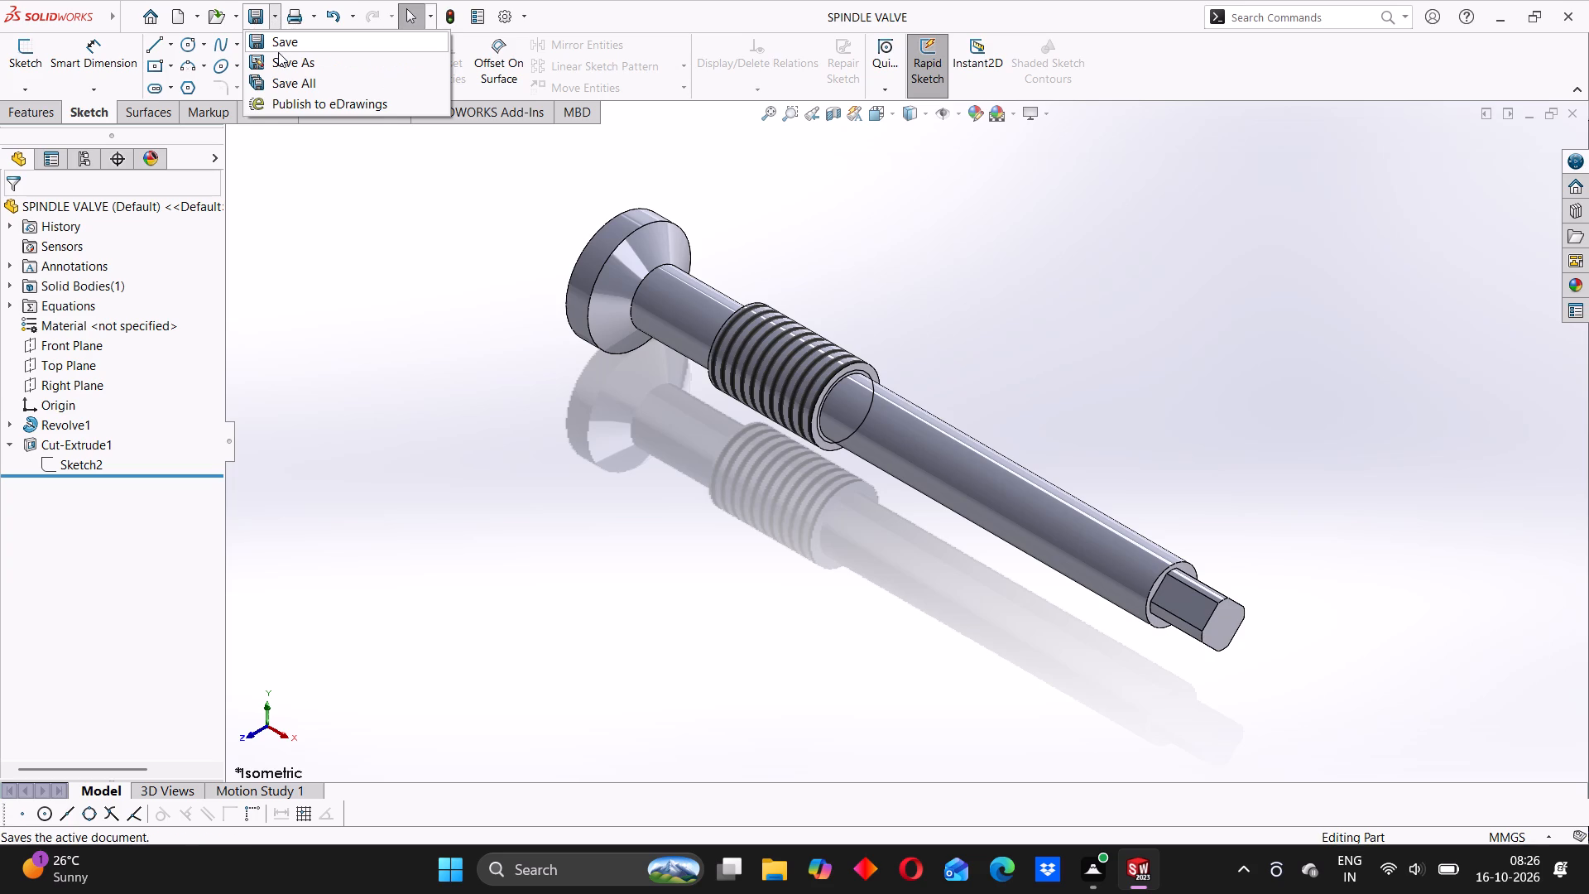
pyautogui.click(278, 53)
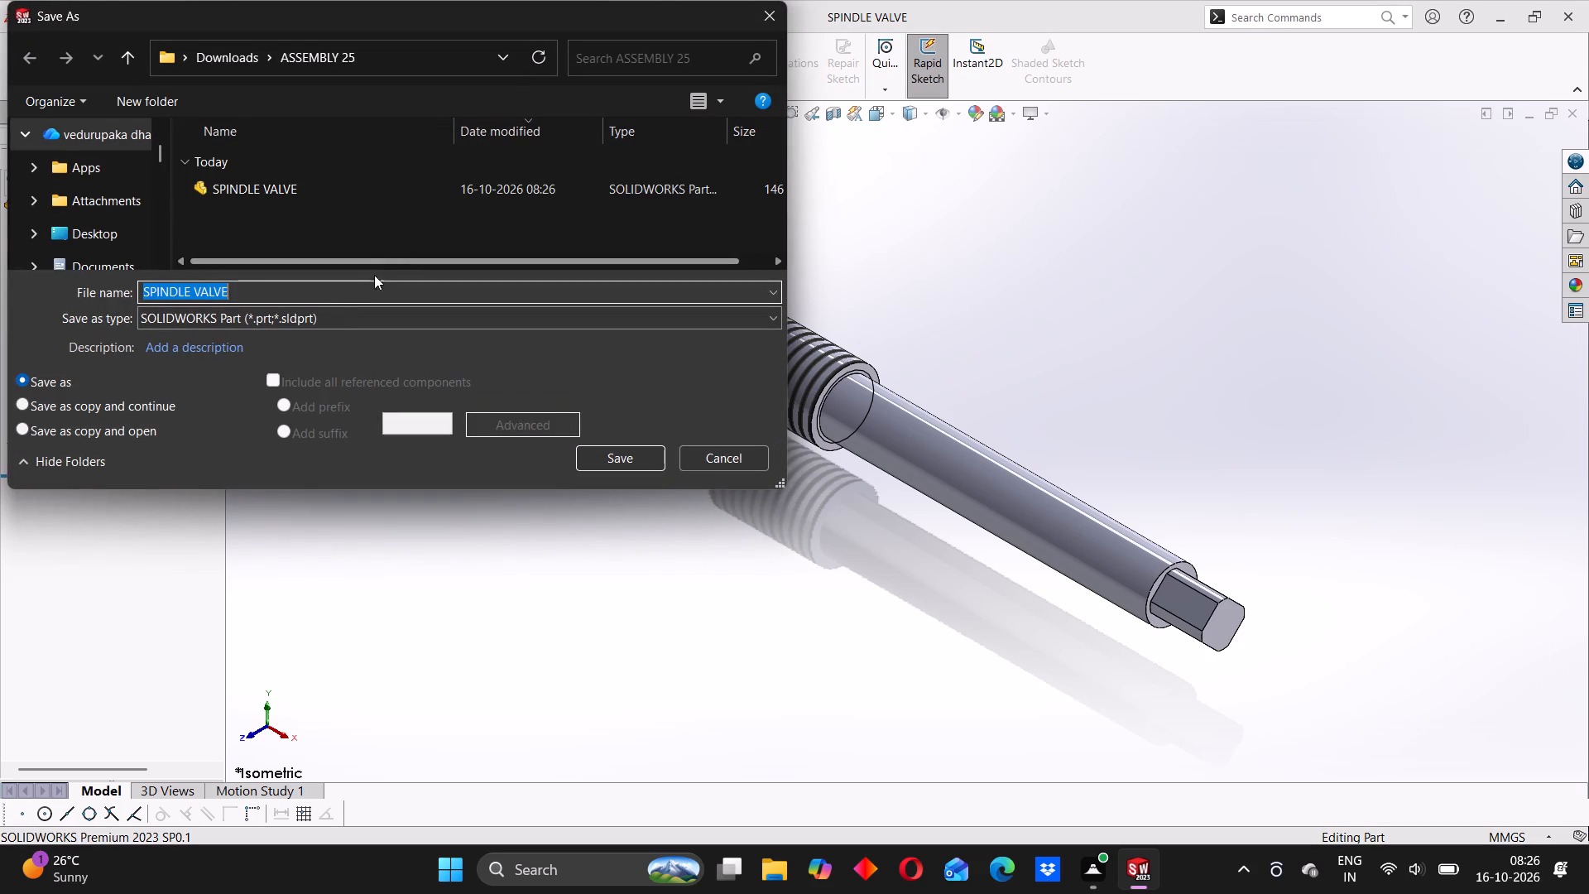
pyautogui.click(325, 314)
pyautogui.click(310, 457)
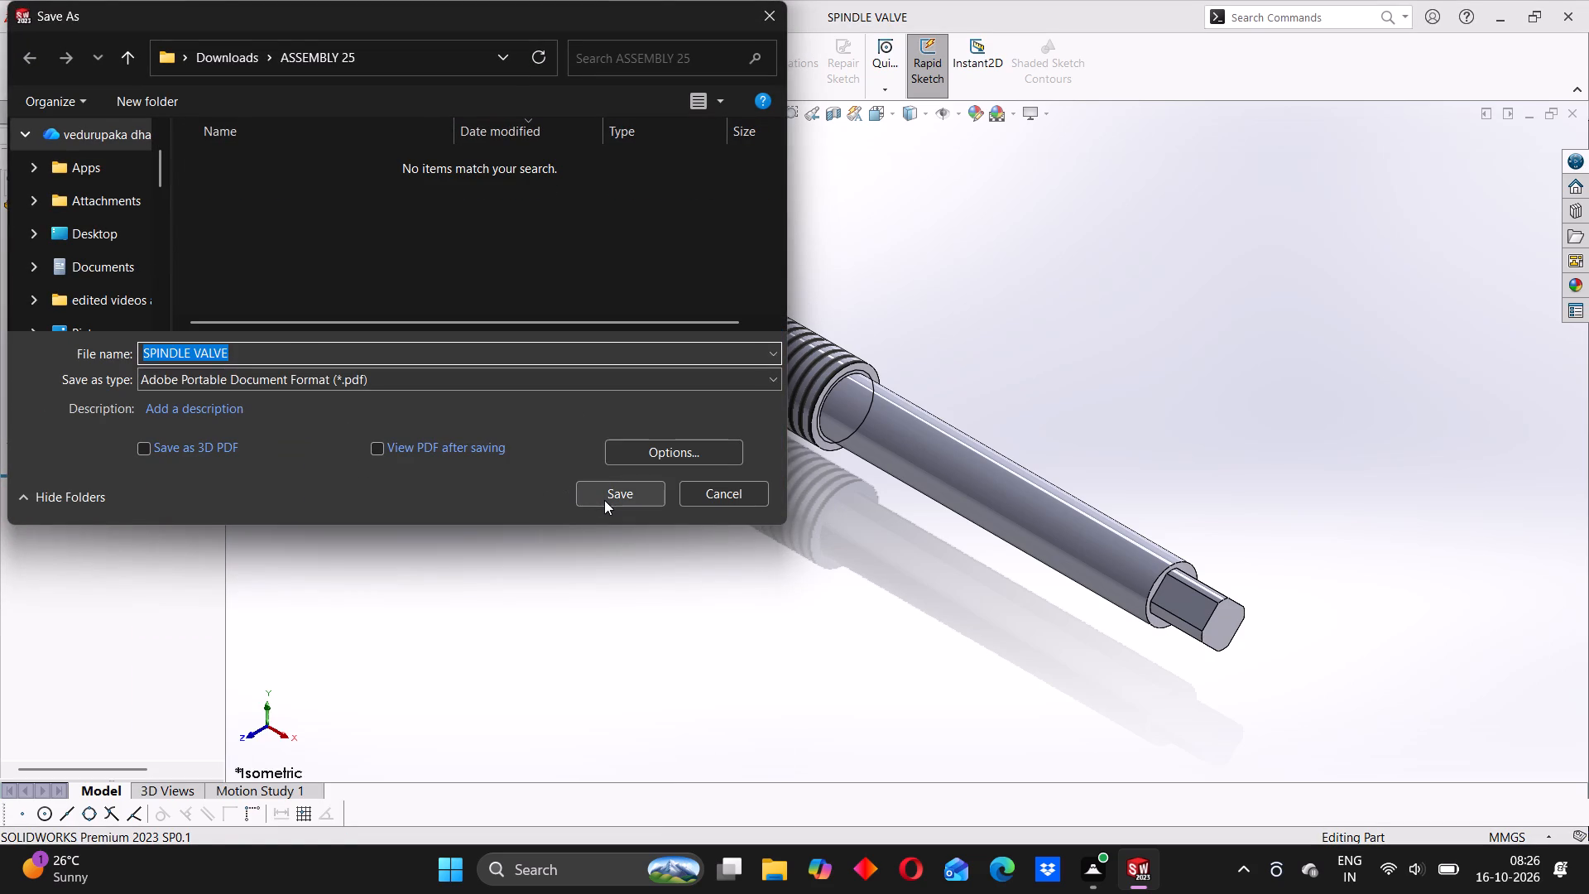
pyautogui.click(604, 499)
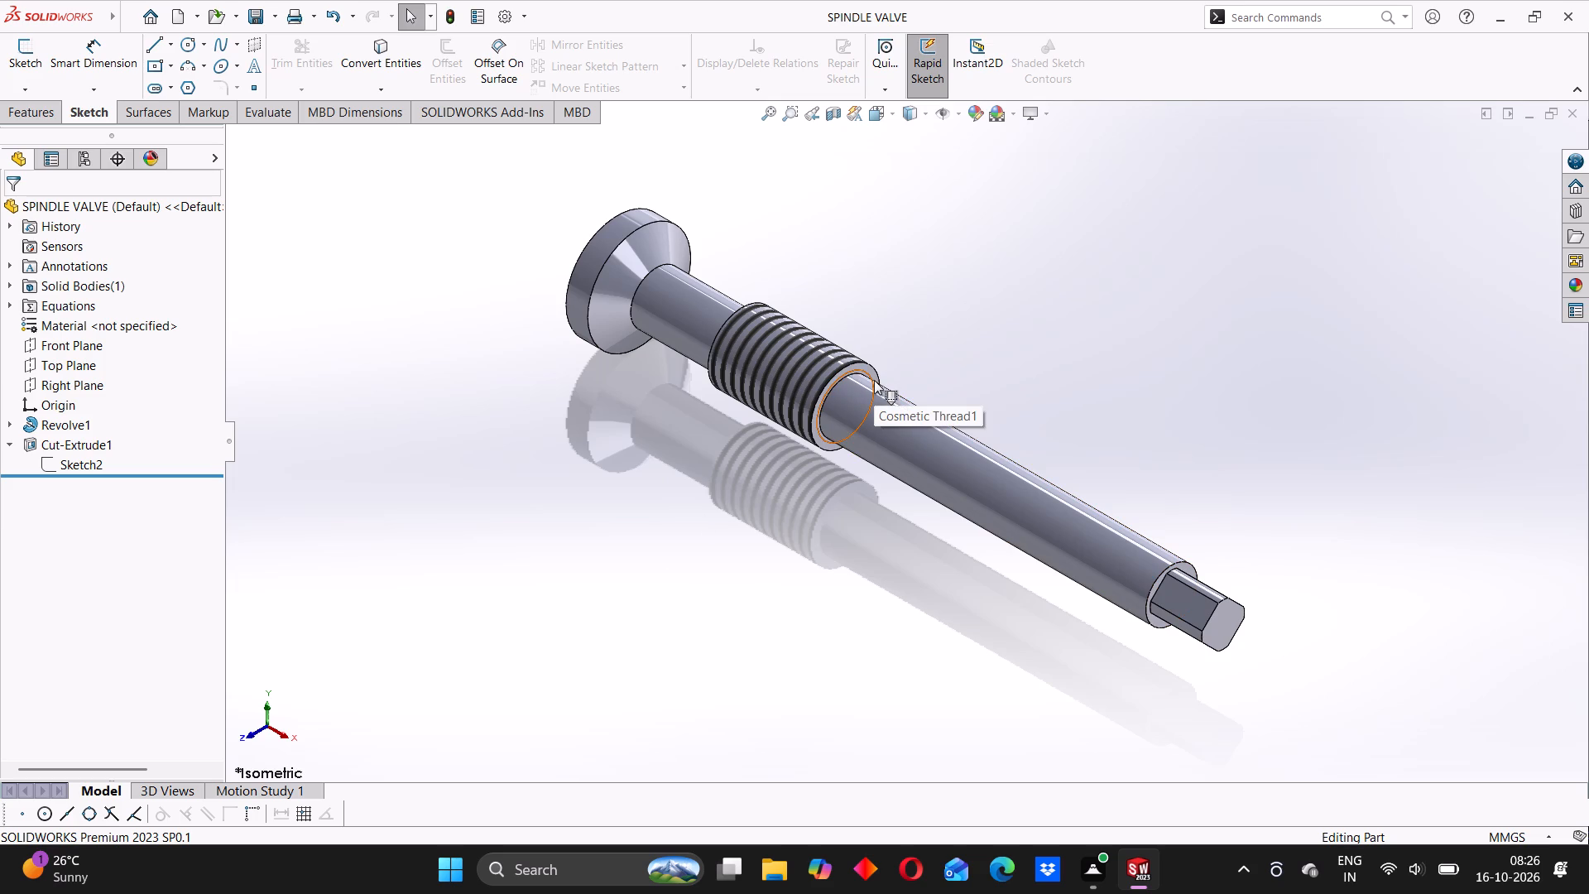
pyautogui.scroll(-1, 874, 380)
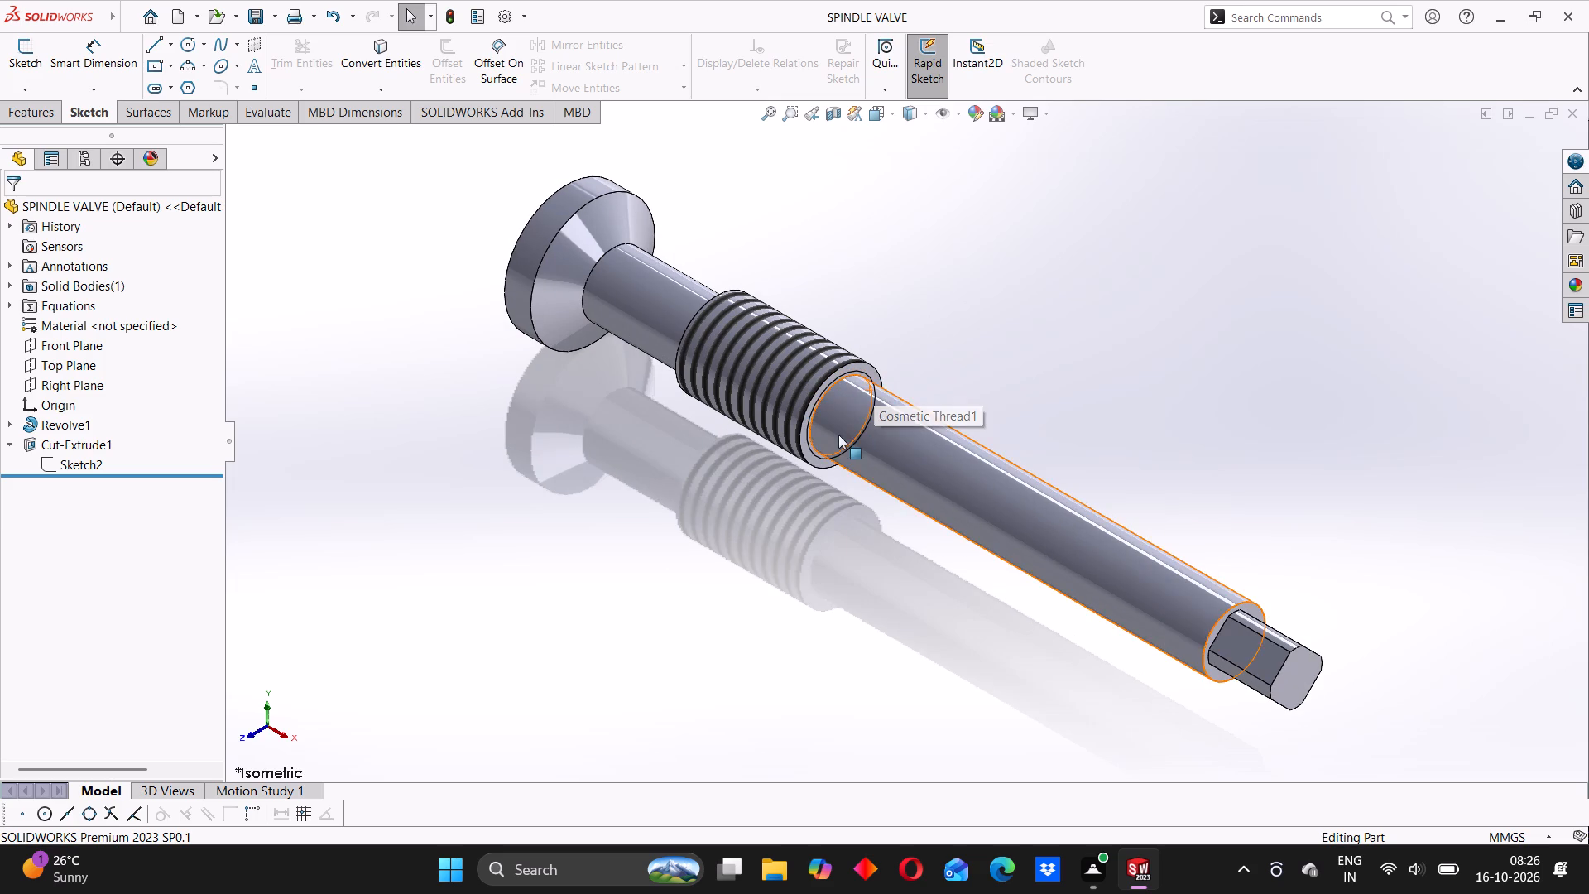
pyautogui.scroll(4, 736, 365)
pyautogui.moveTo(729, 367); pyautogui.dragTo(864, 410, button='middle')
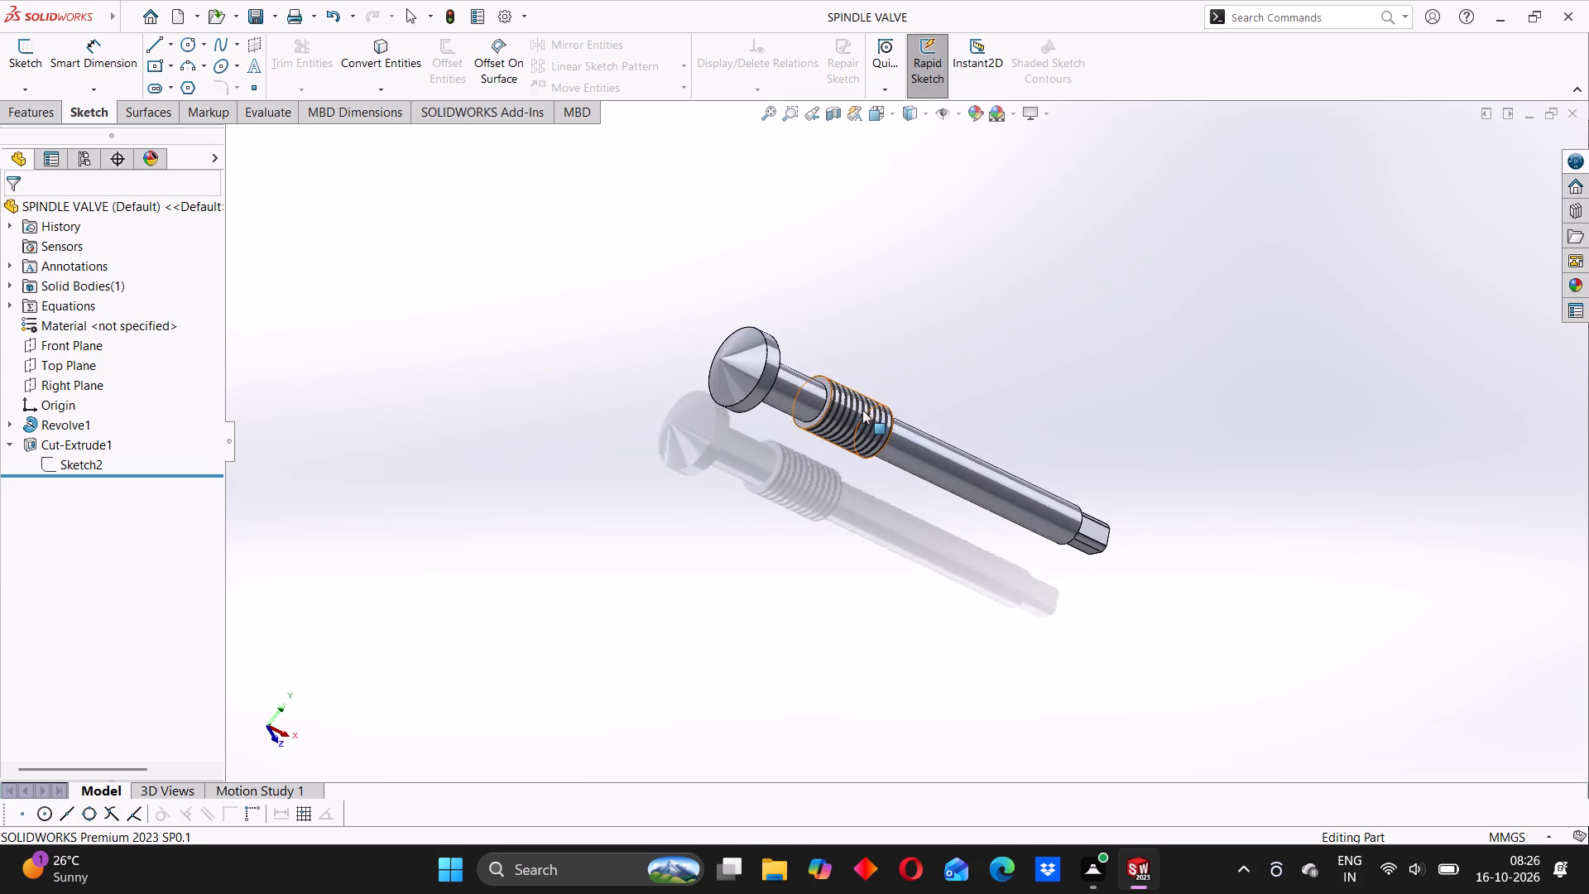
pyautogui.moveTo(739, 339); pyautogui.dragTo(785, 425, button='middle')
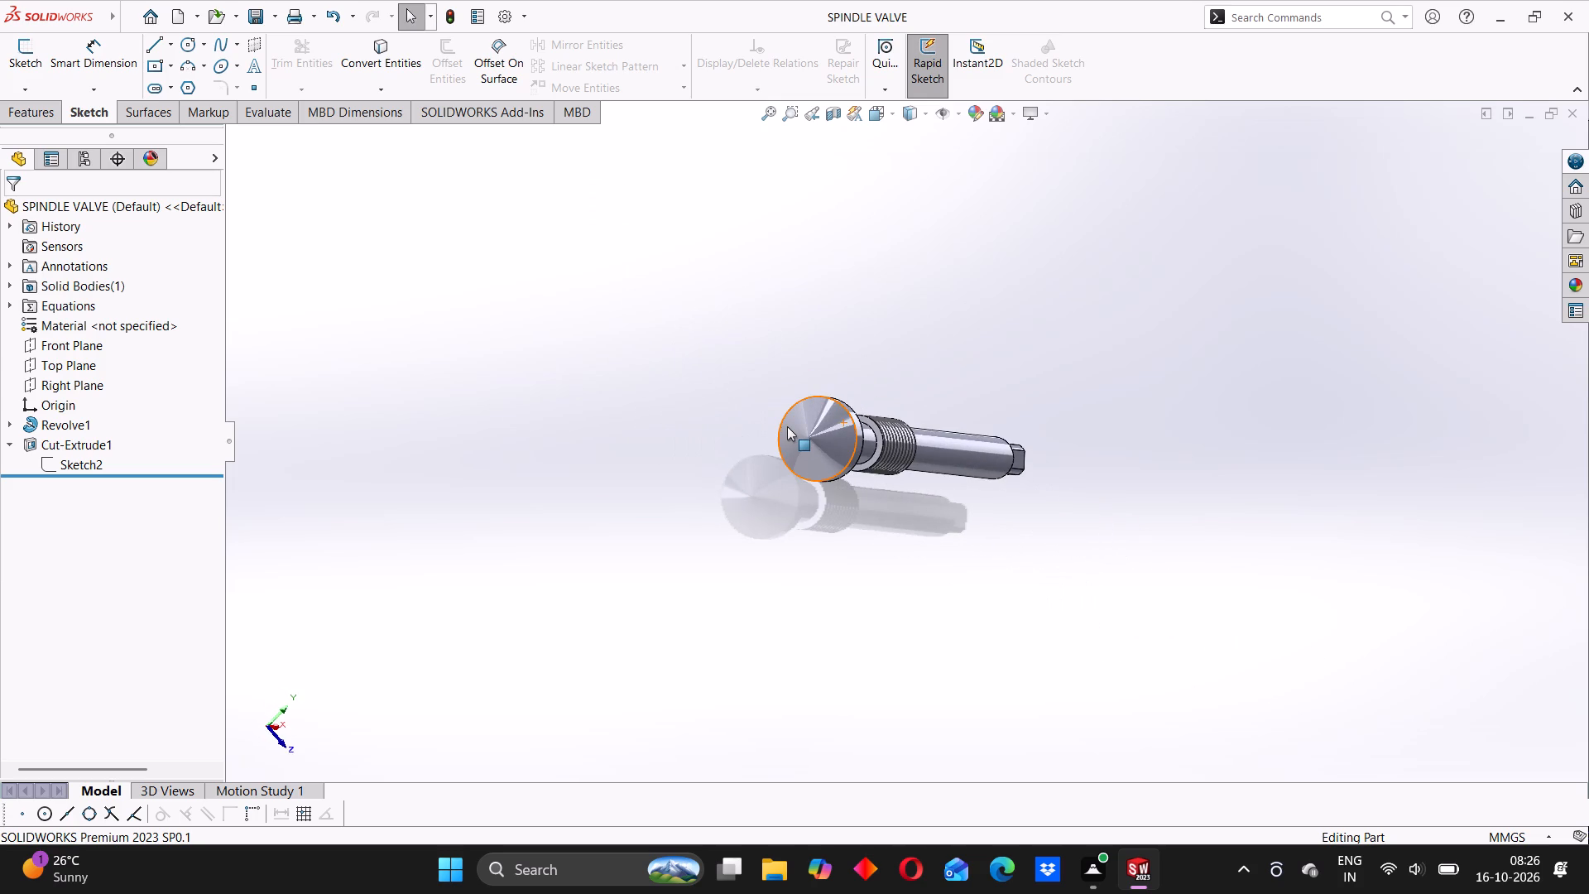
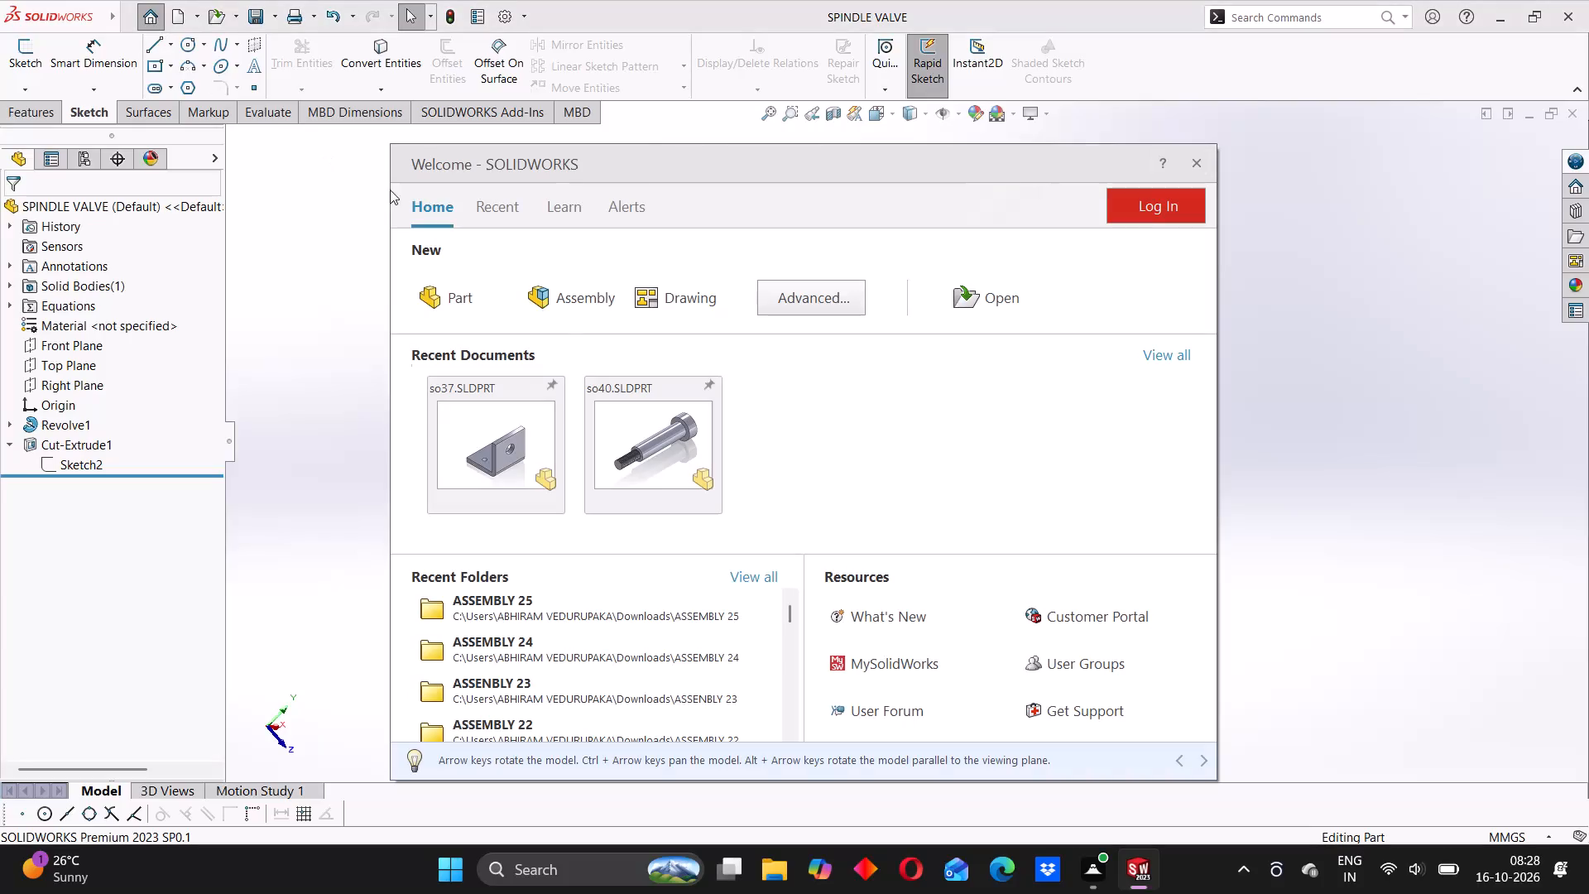
# Create a new part and close the SPINDLE VALVE part document.
pyautogui.click(461, 303)
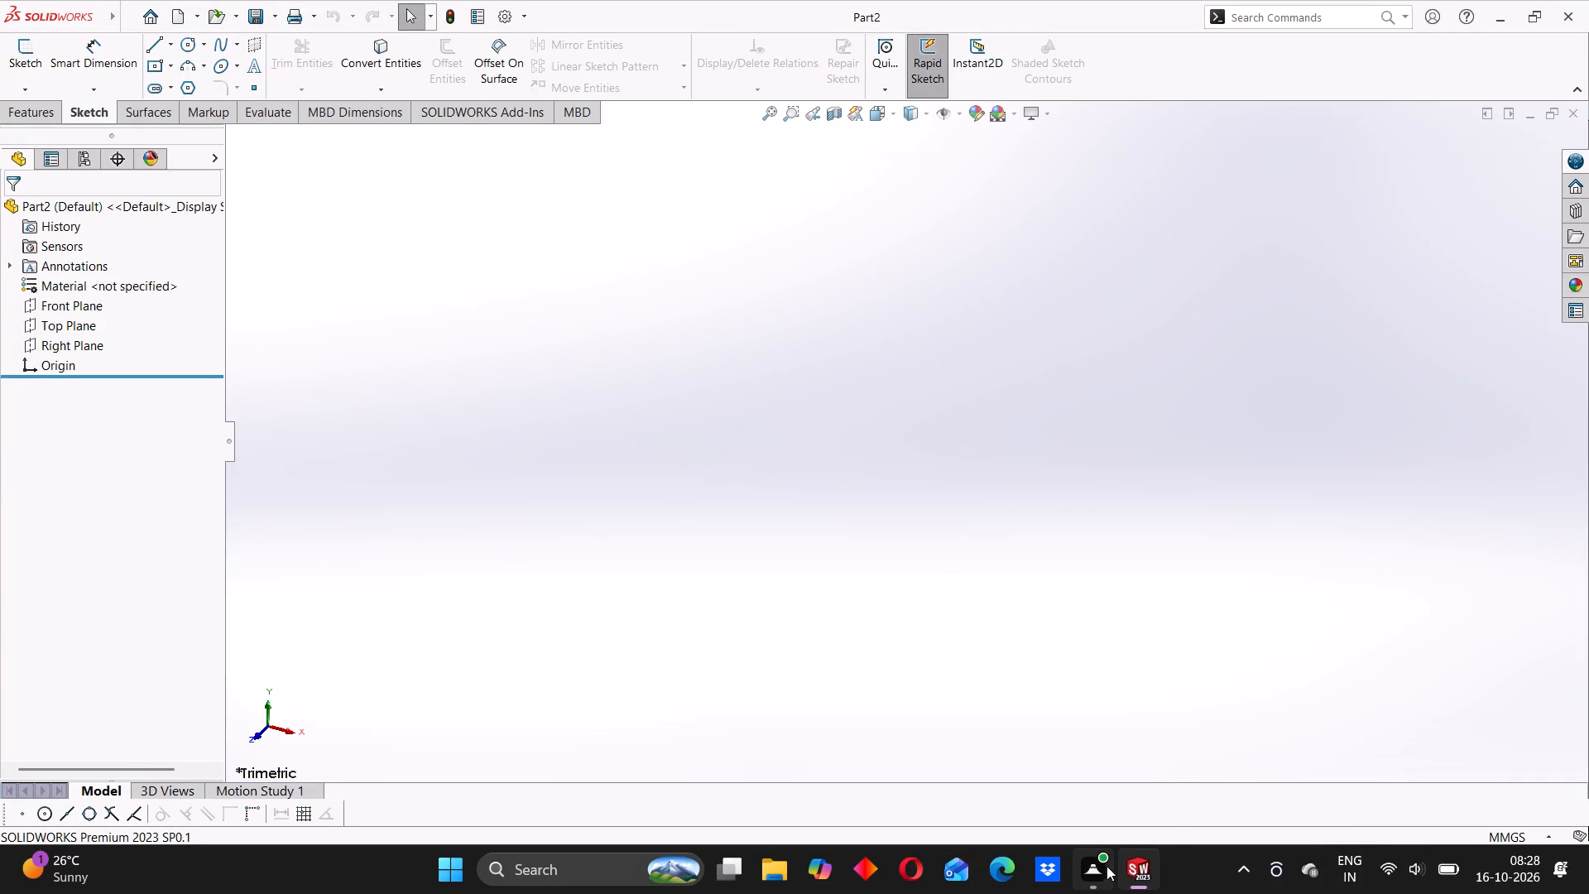
pyautogui.click(1056, 786)
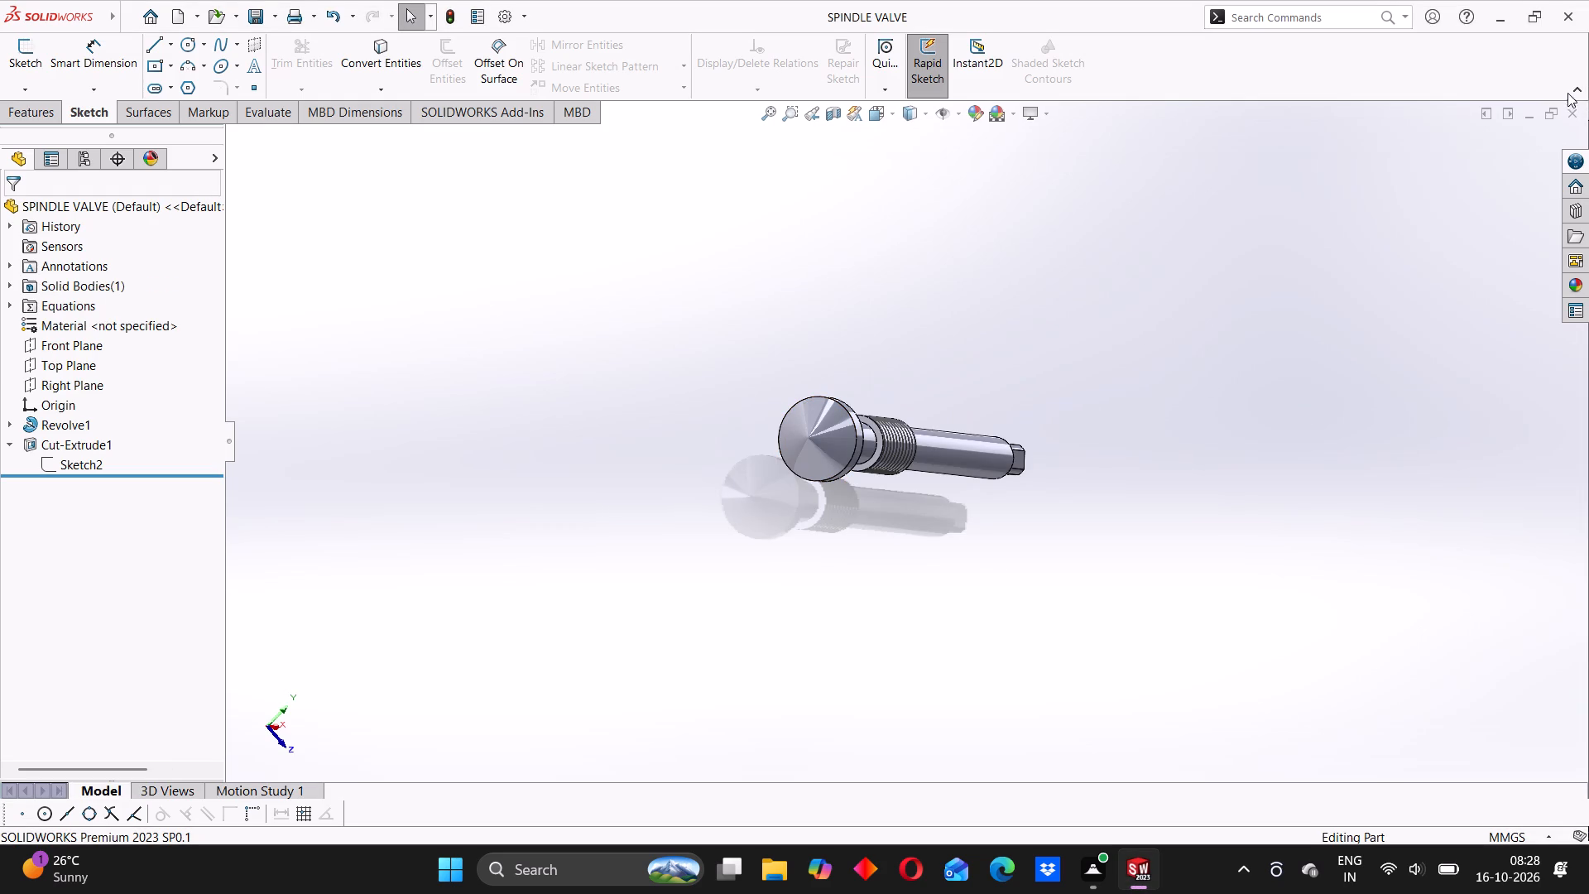
pyautogui.click(1579, 111)
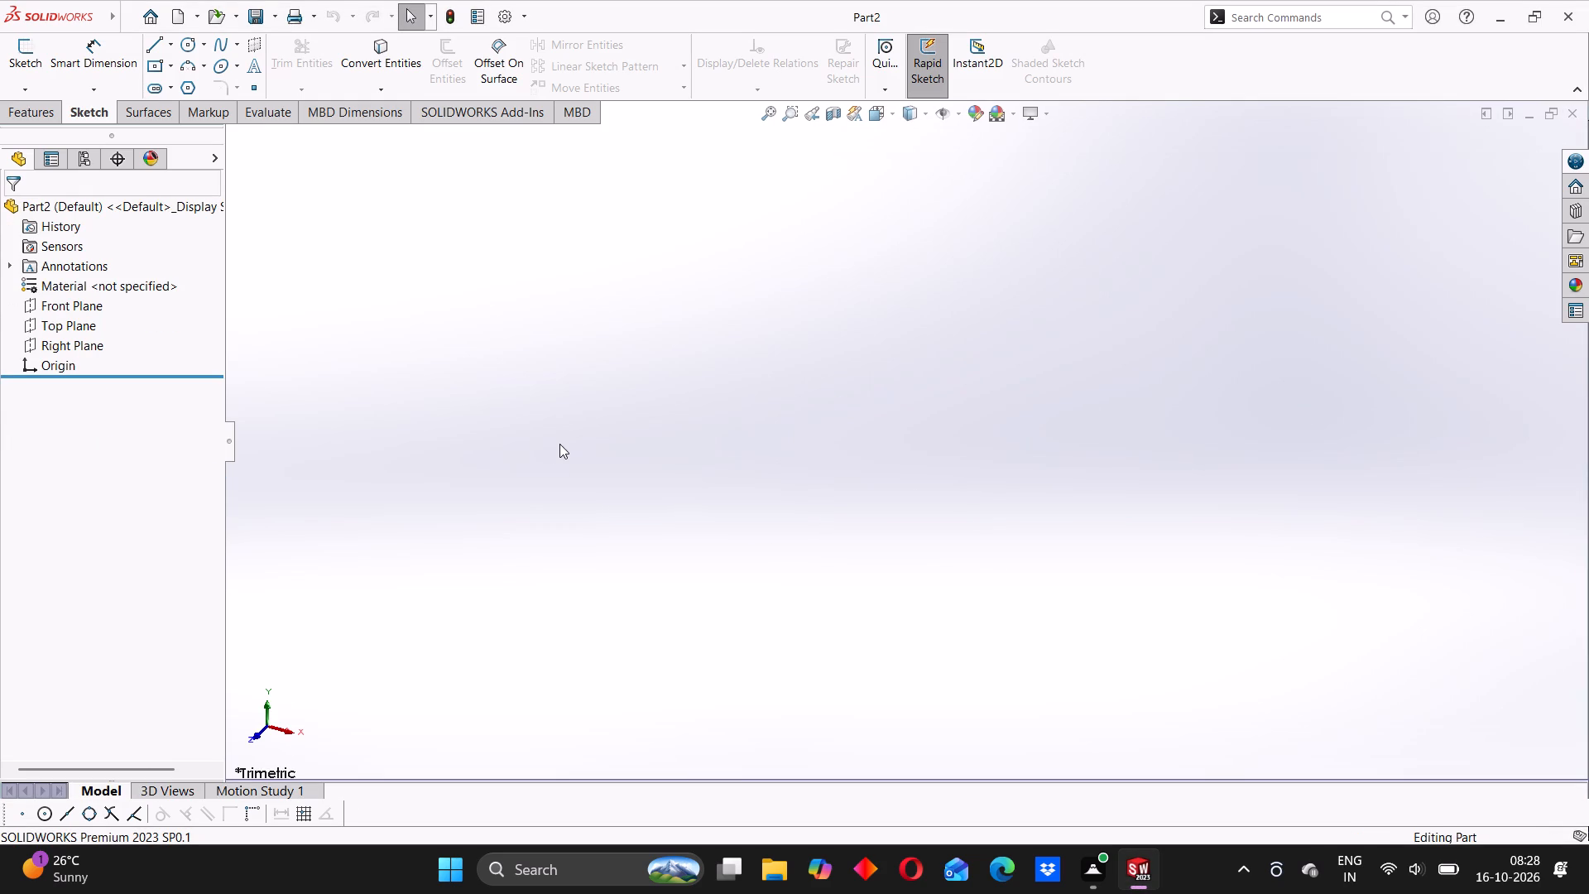
pyautogui.scroll(-4, 441, 402)
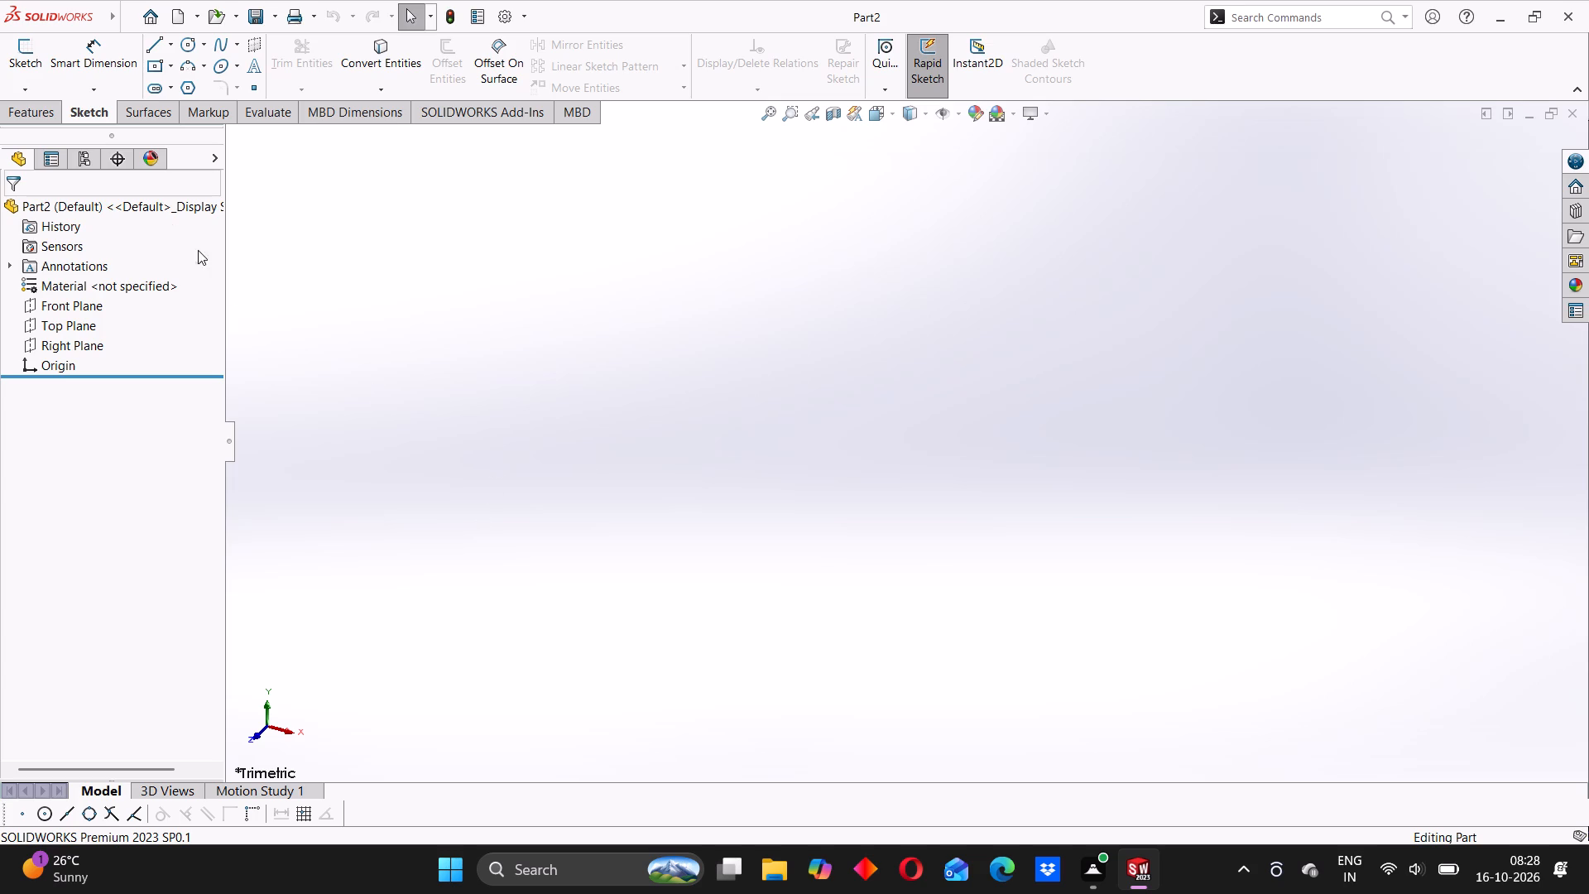
# Sketch a six-sided polygon on the Front Plane, centred on the origin, with an inscribed circle about 60 mm in diameter.
pyautogui.click(47, 113)
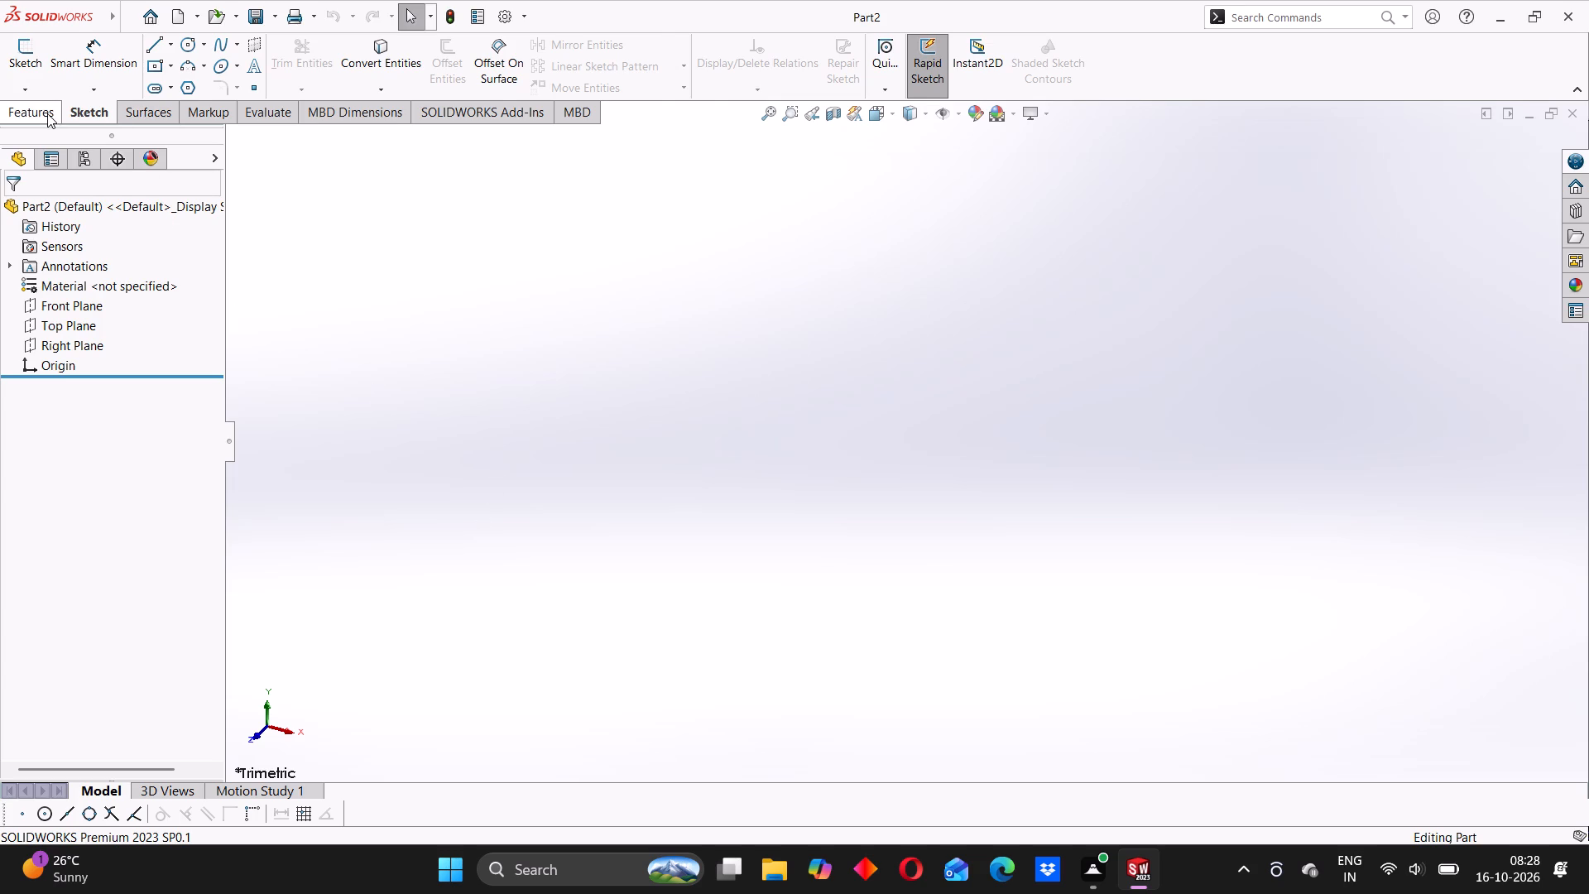
pyautogui.click(74, 301)
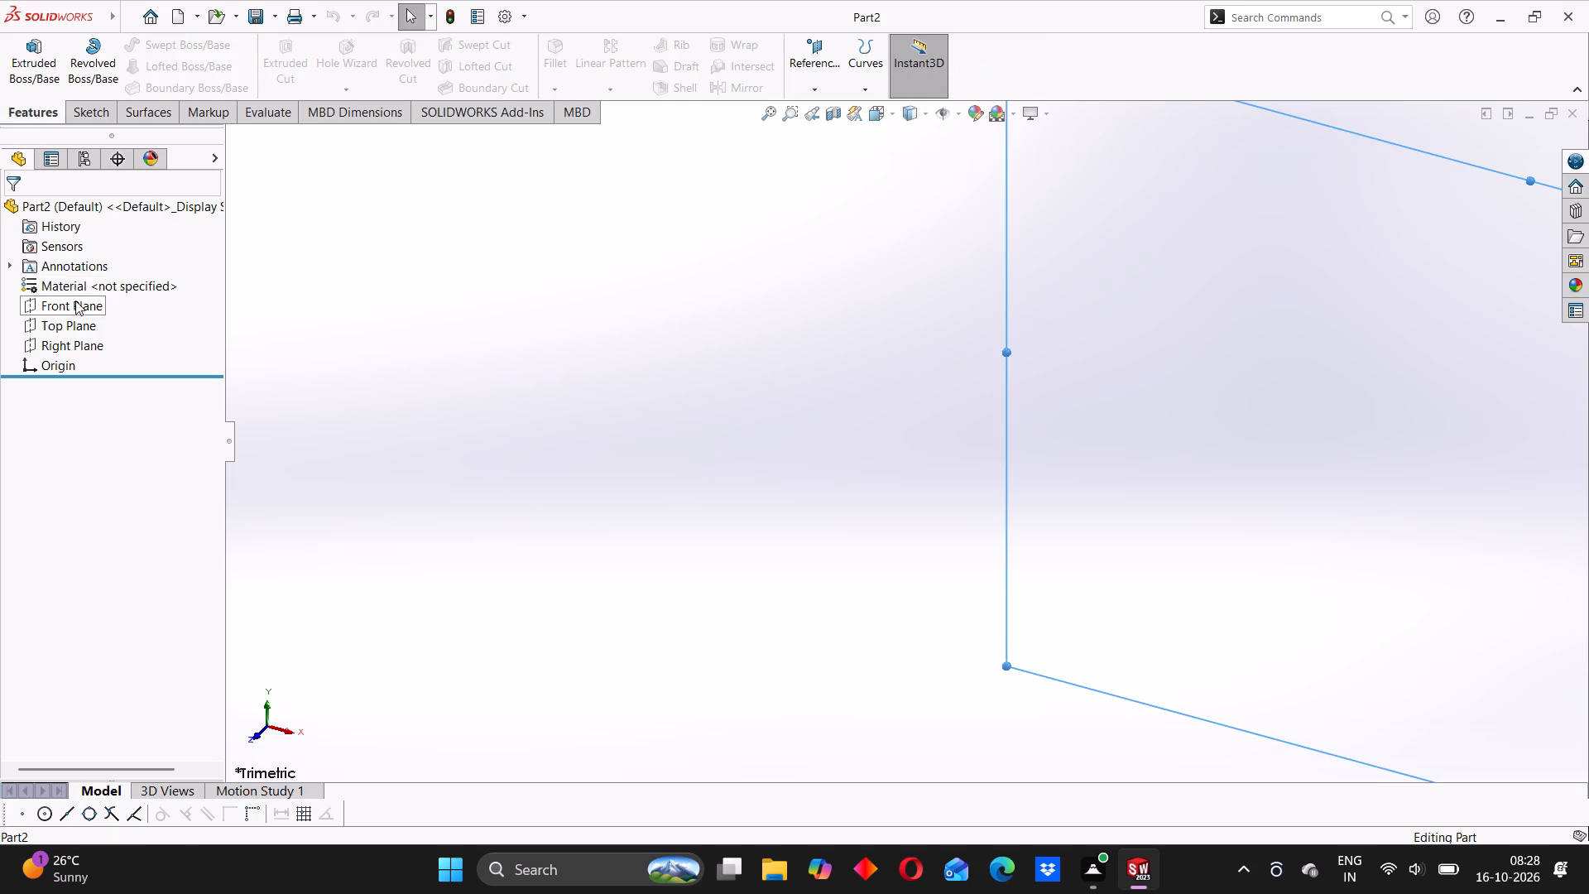
pyautogui.click(96, 275)
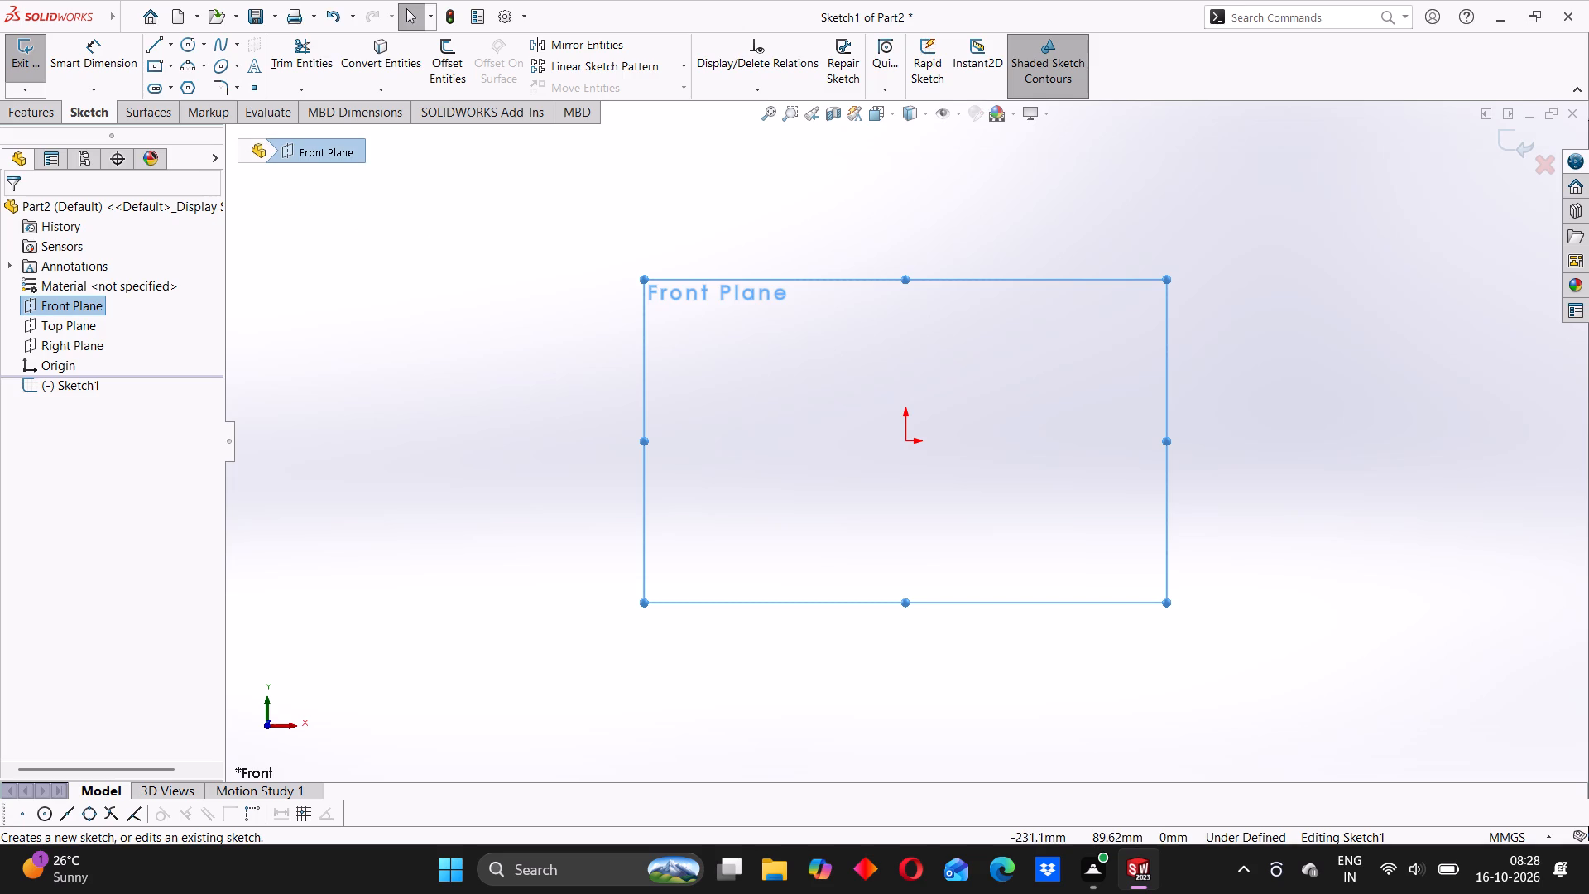
pyautogui.click(190, 83)
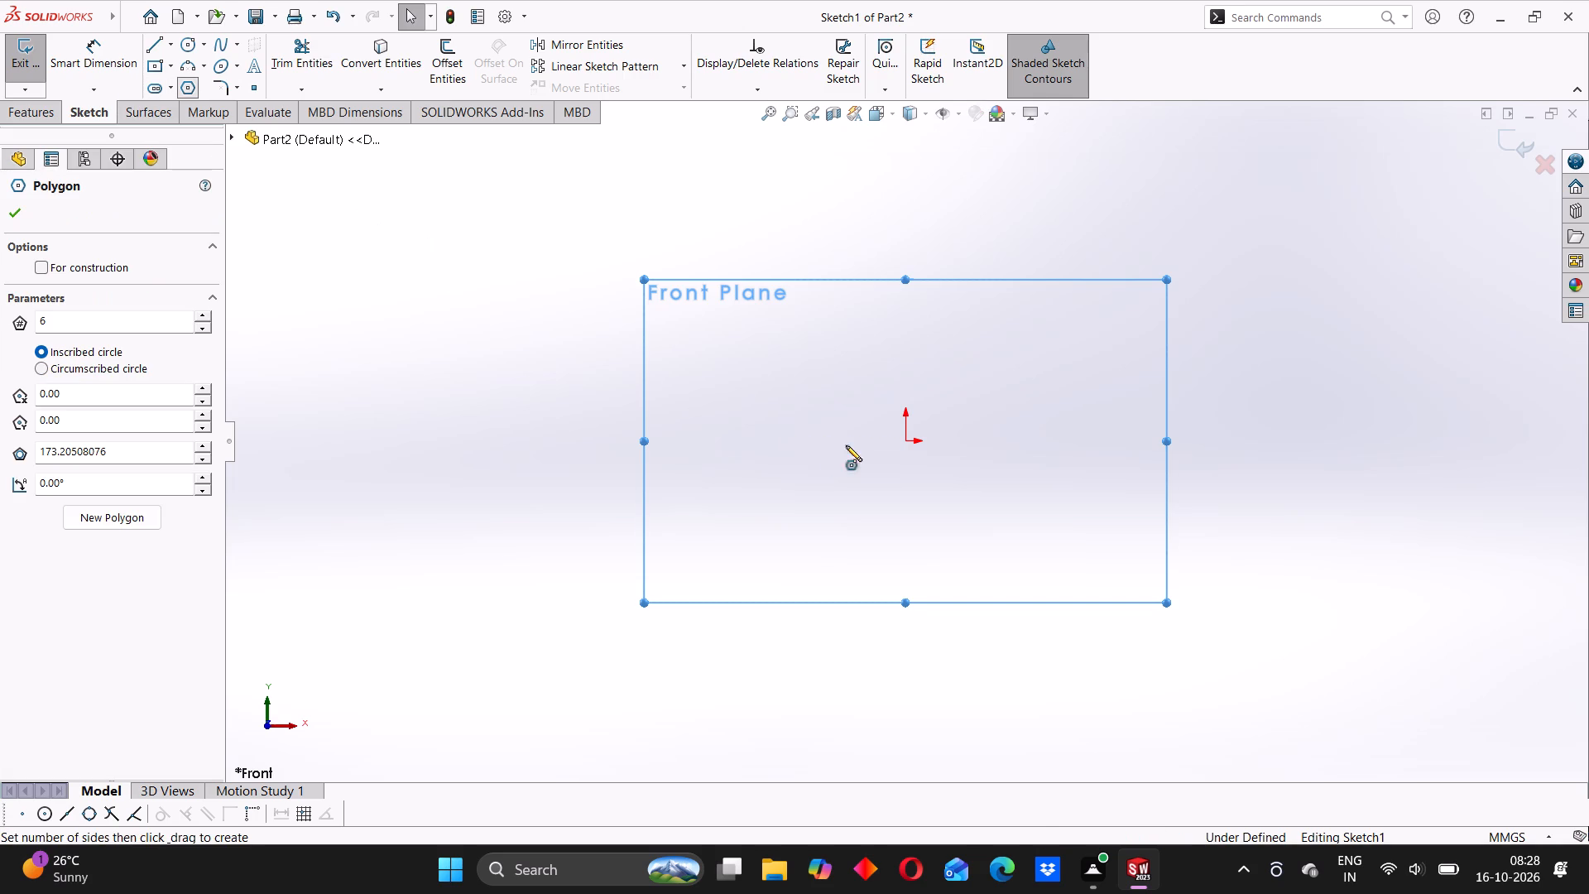
pyautogui.click(905, 441)
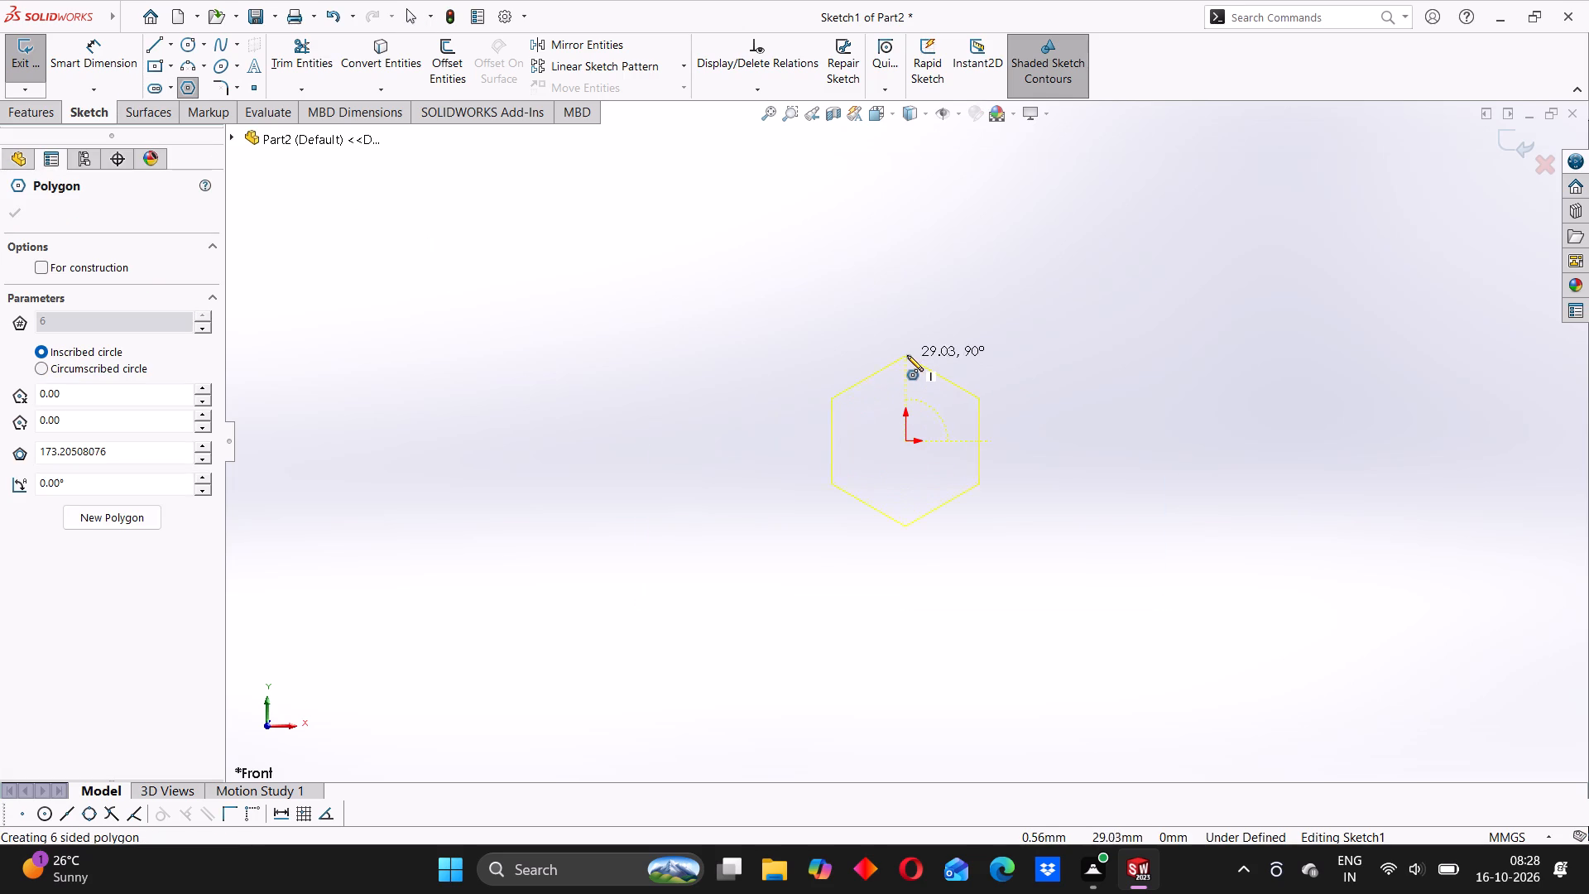
pyautogui.click(959, 354)
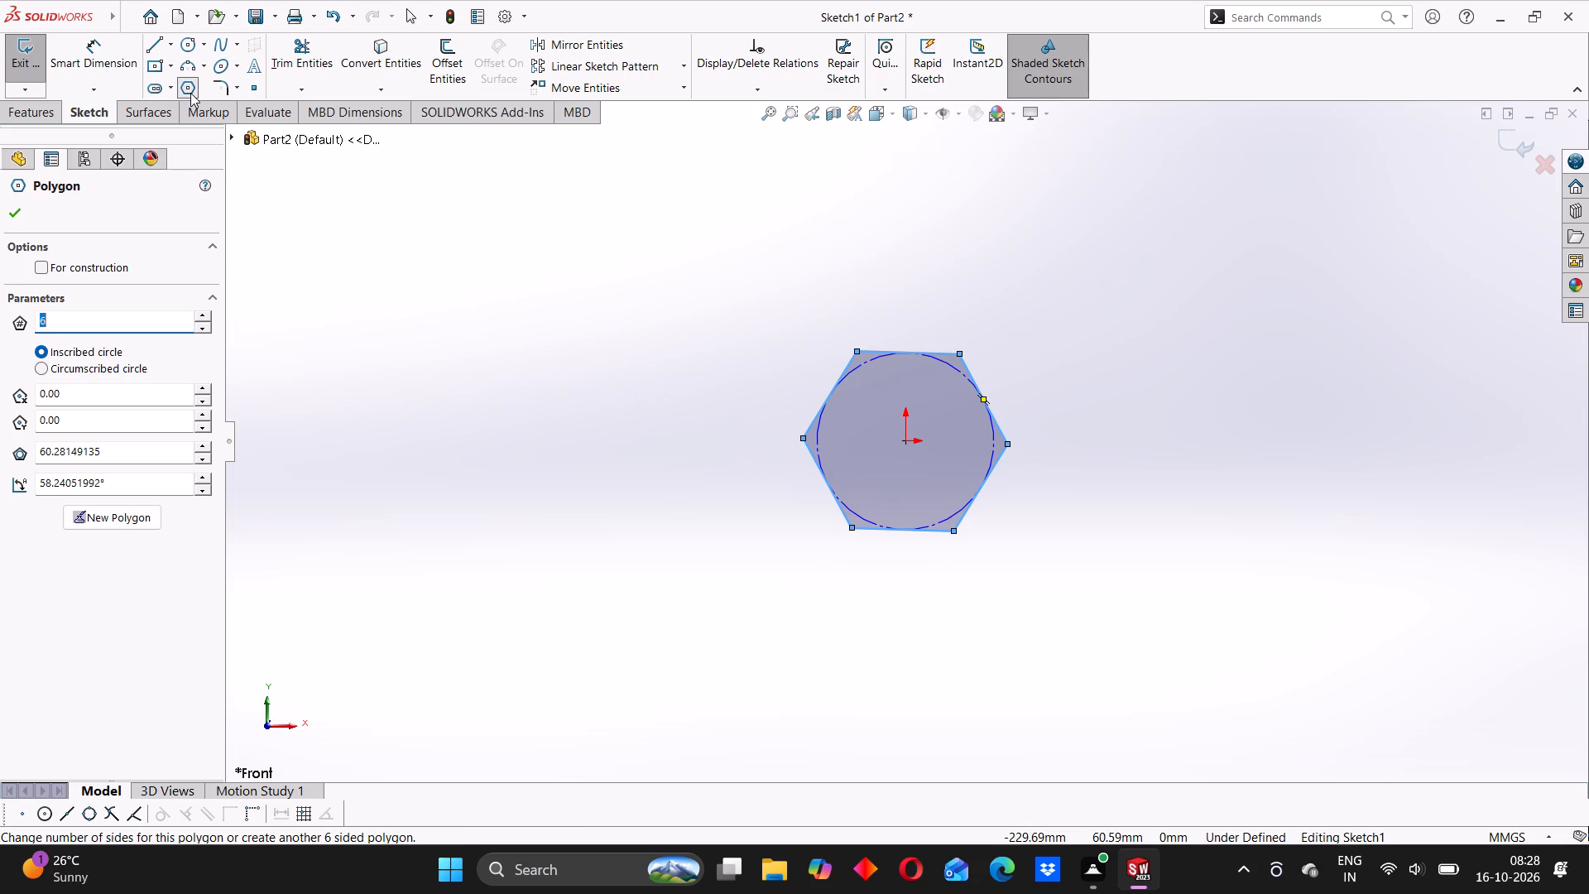
pyautogui.click(190, 93)
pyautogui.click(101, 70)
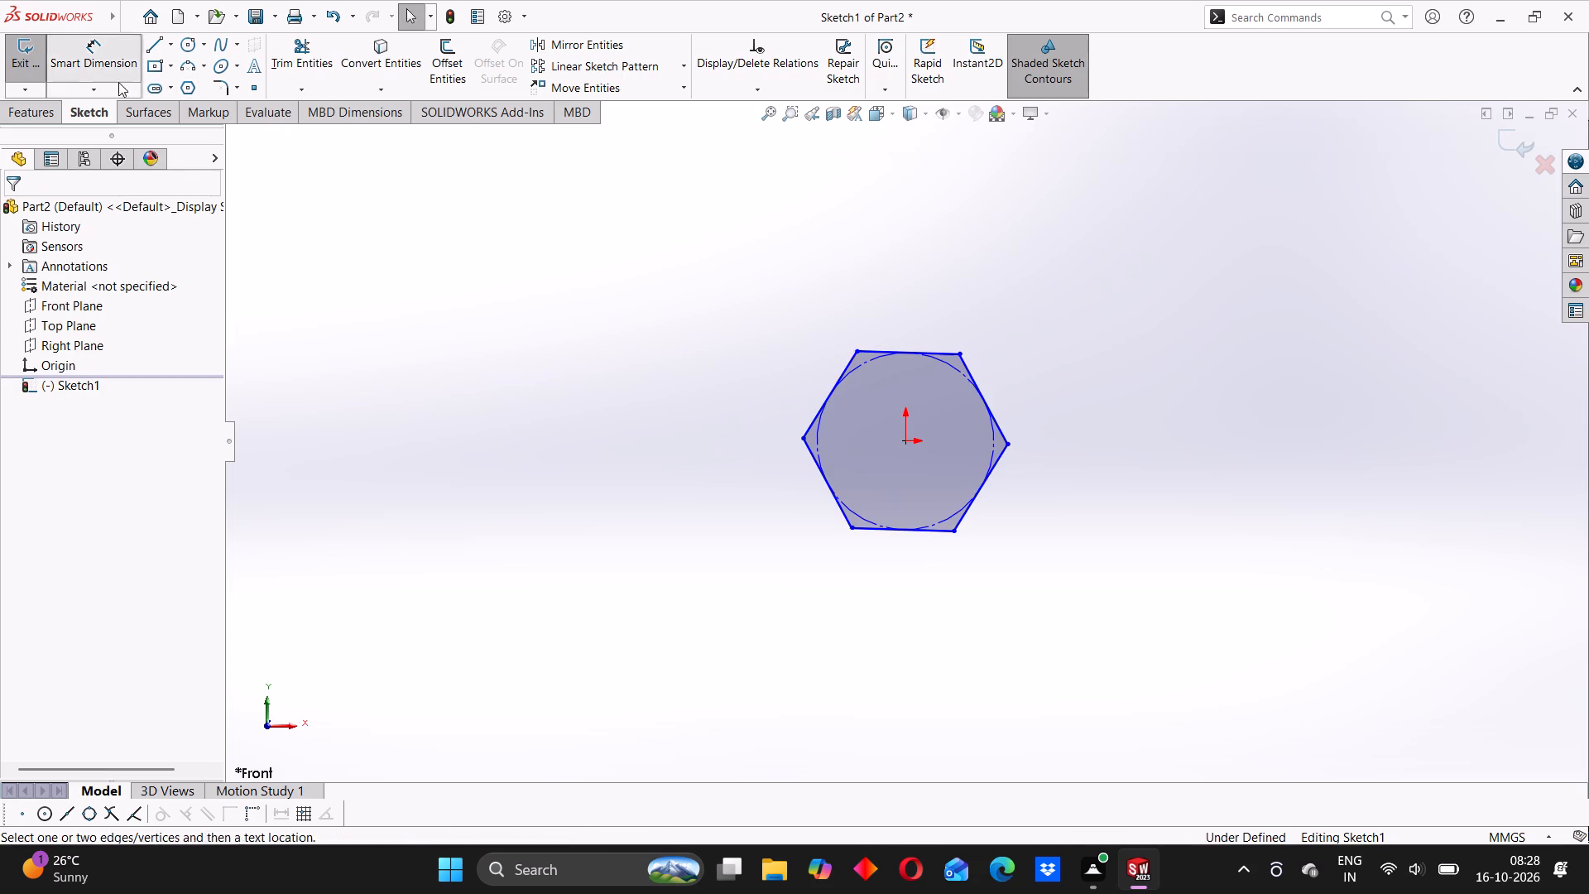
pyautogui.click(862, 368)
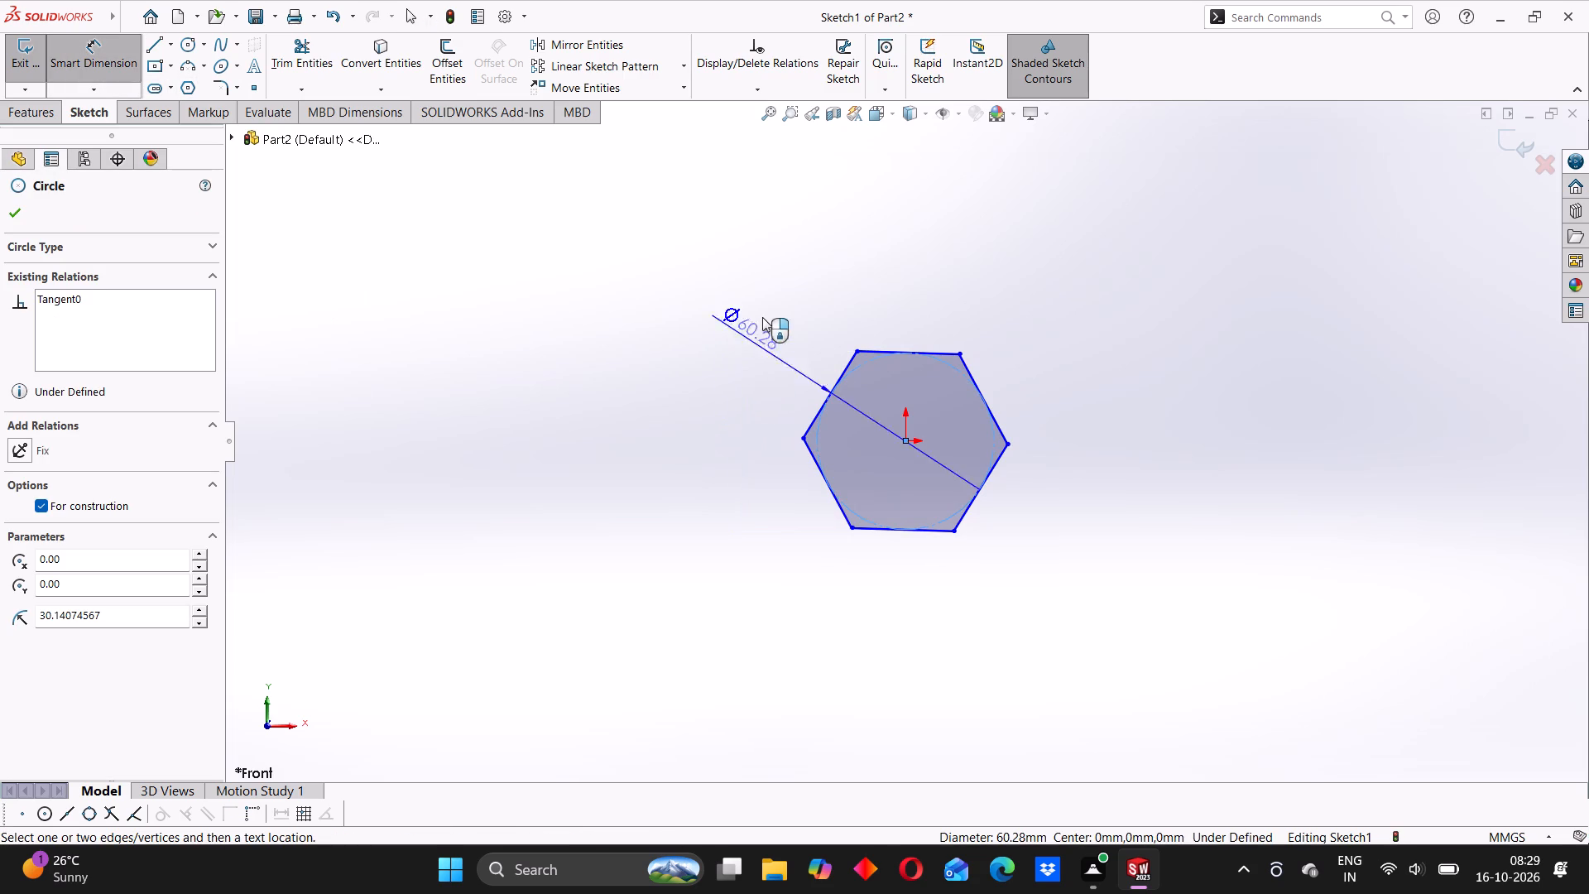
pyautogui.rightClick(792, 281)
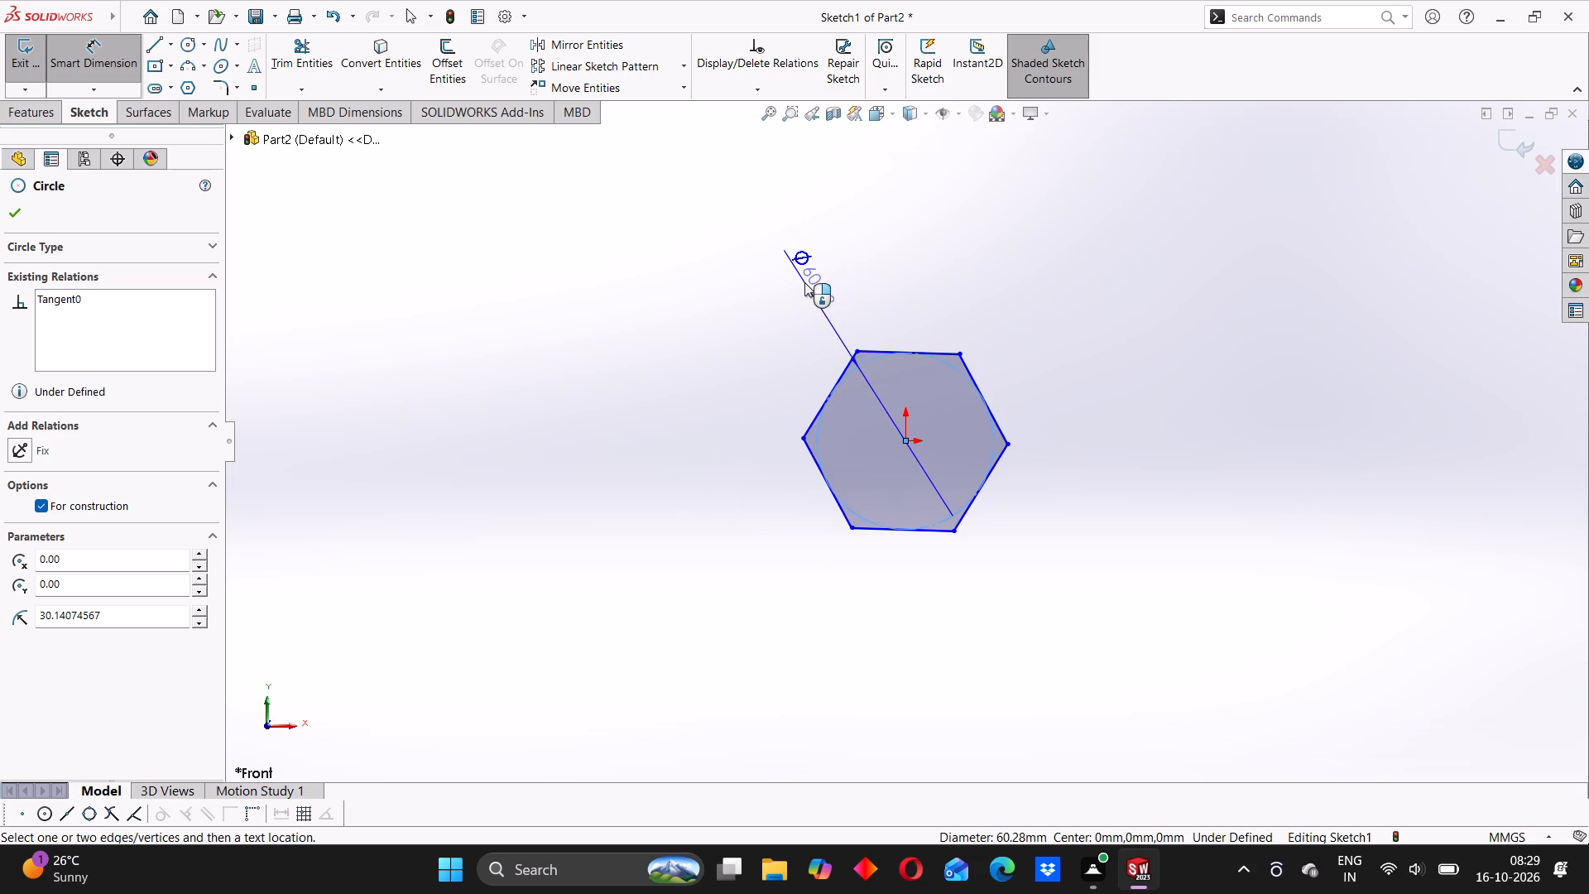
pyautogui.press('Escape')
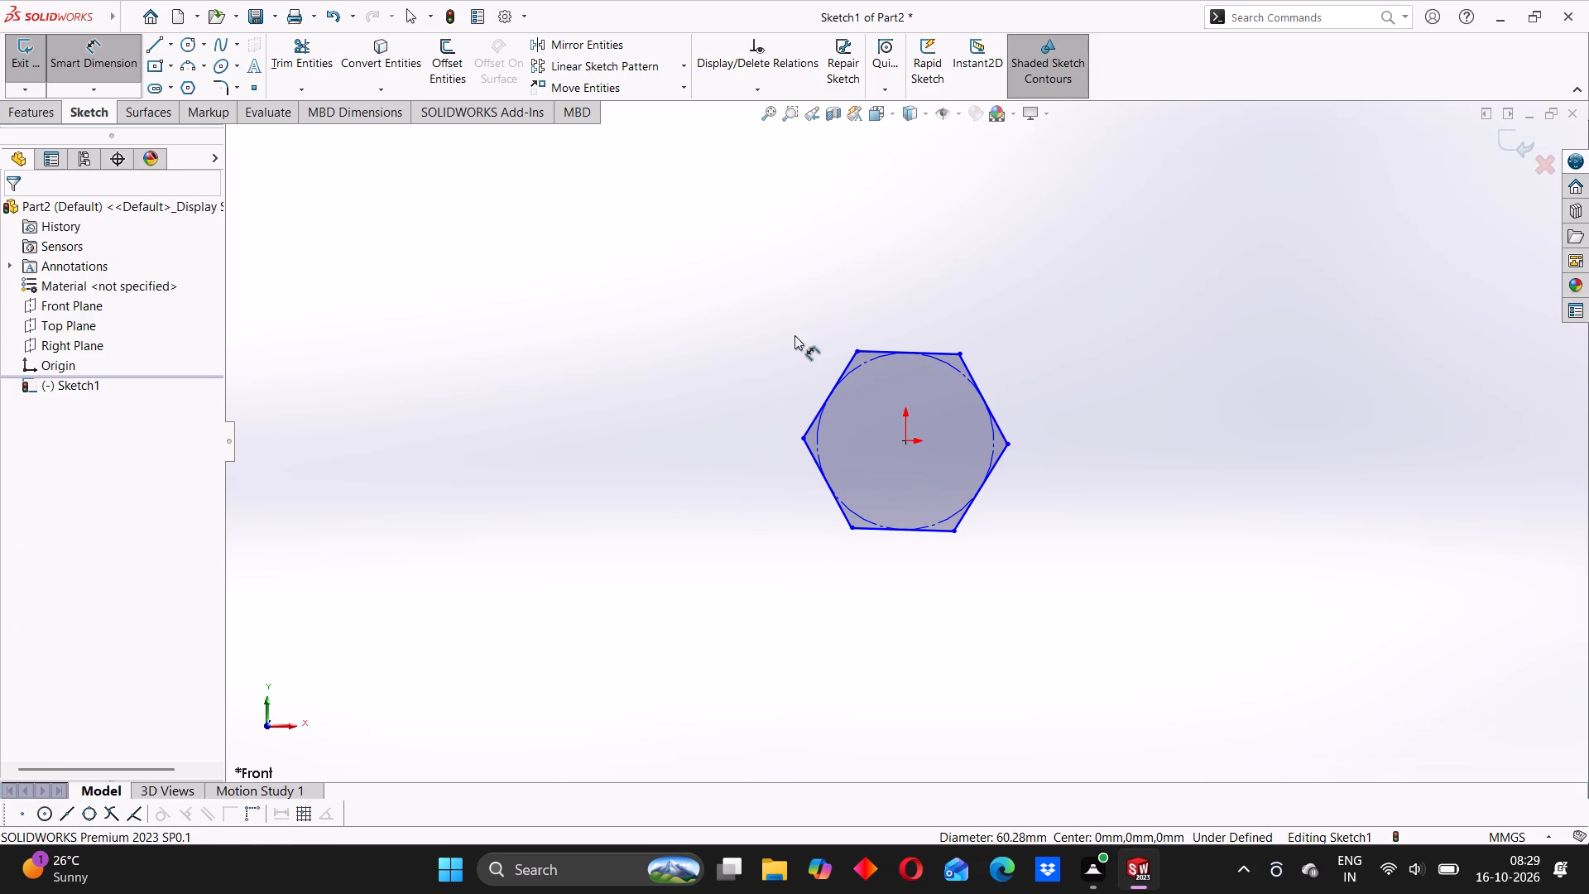
# Dimension the hexagon across its two opposite side corners as 14 mm.
pyautogui.click(802, 440)
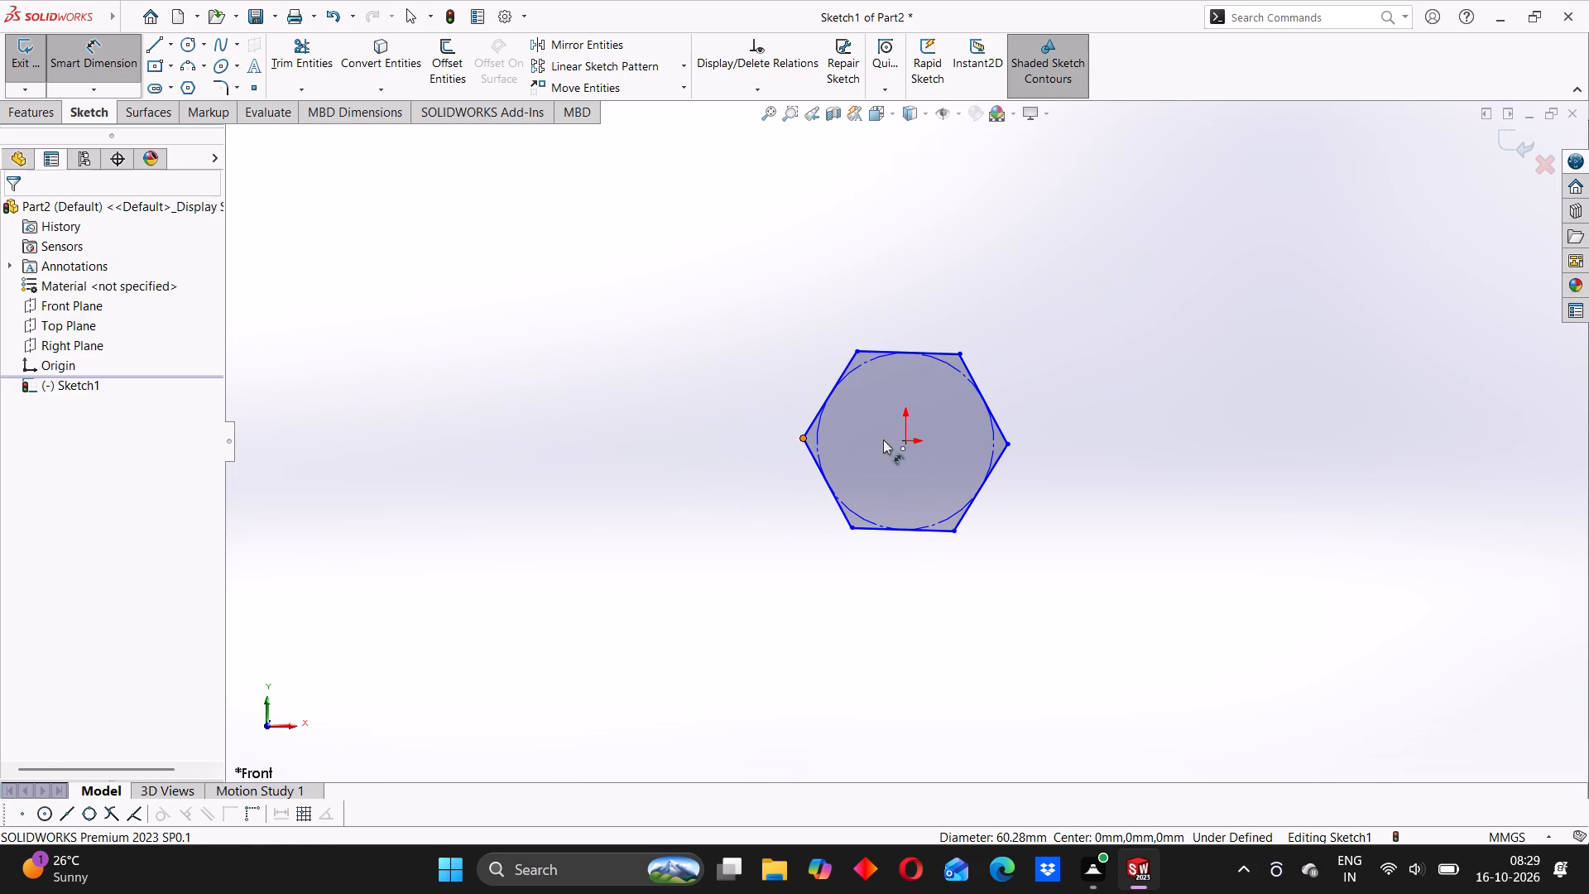
pyautogui.click(1007, 443)
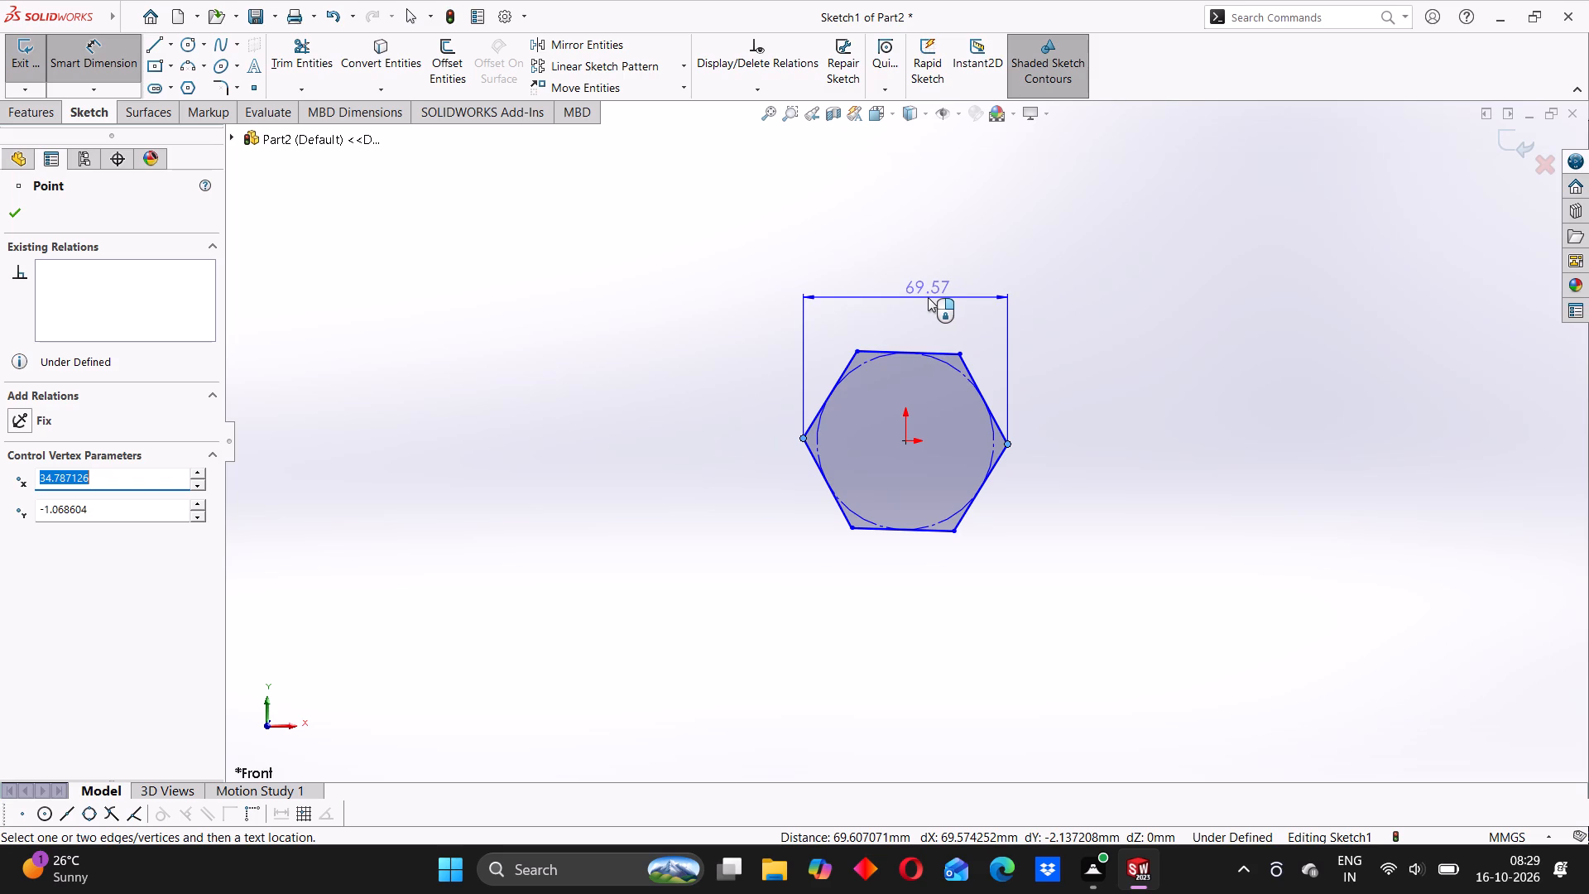
pyautogui.click(928, 297)
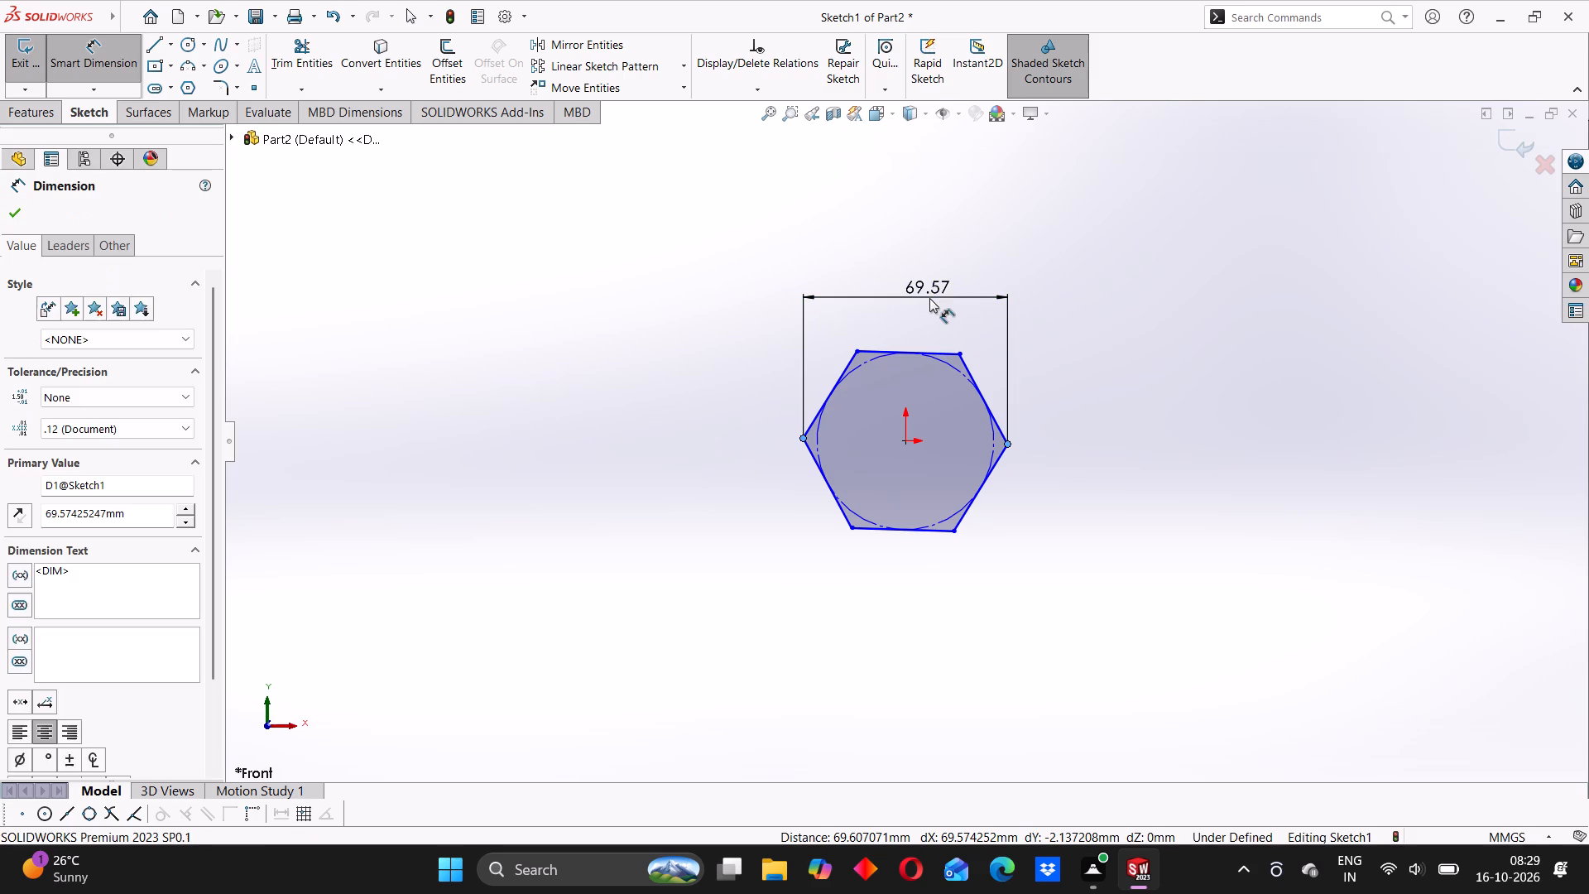
pyautogui.write('14')
pyautogui.press('Return')
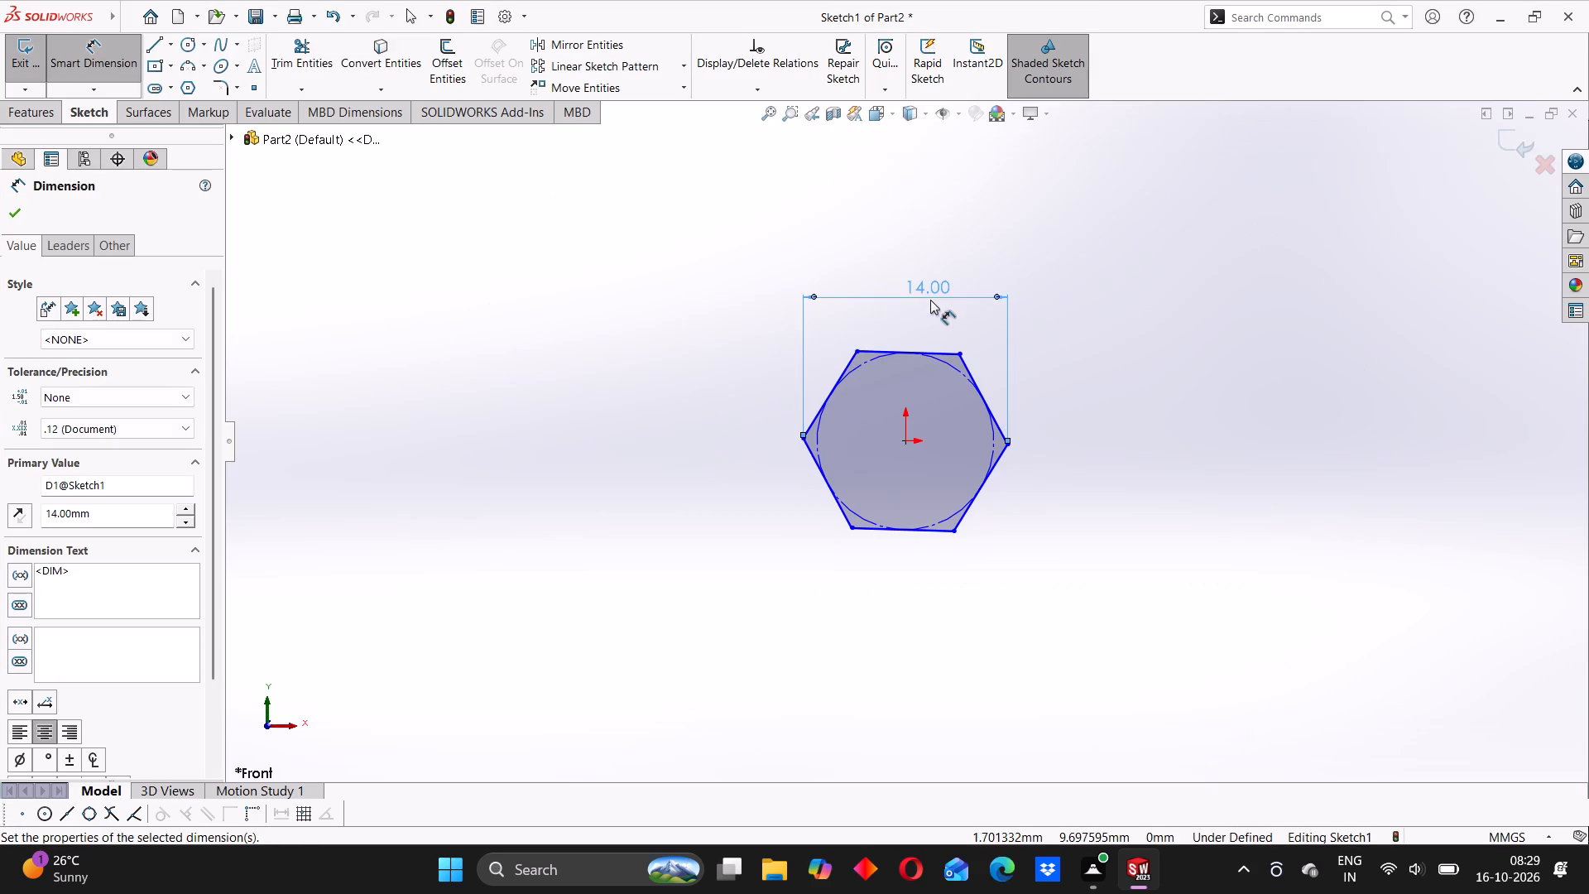
pyautogui.click(706, 393)
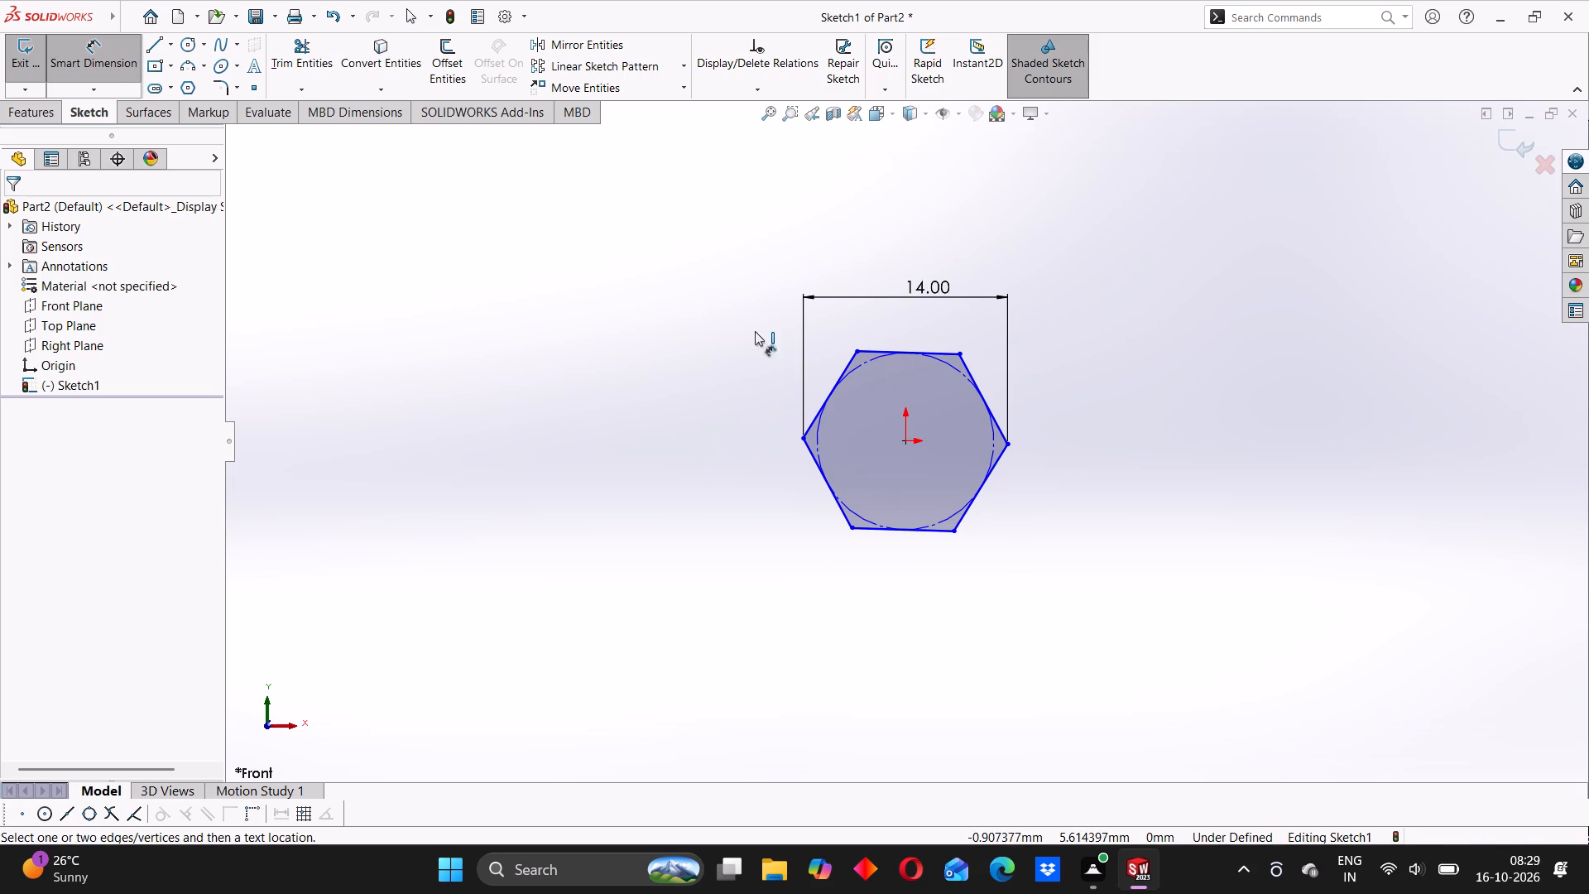
pyautogui.click(120, 64)
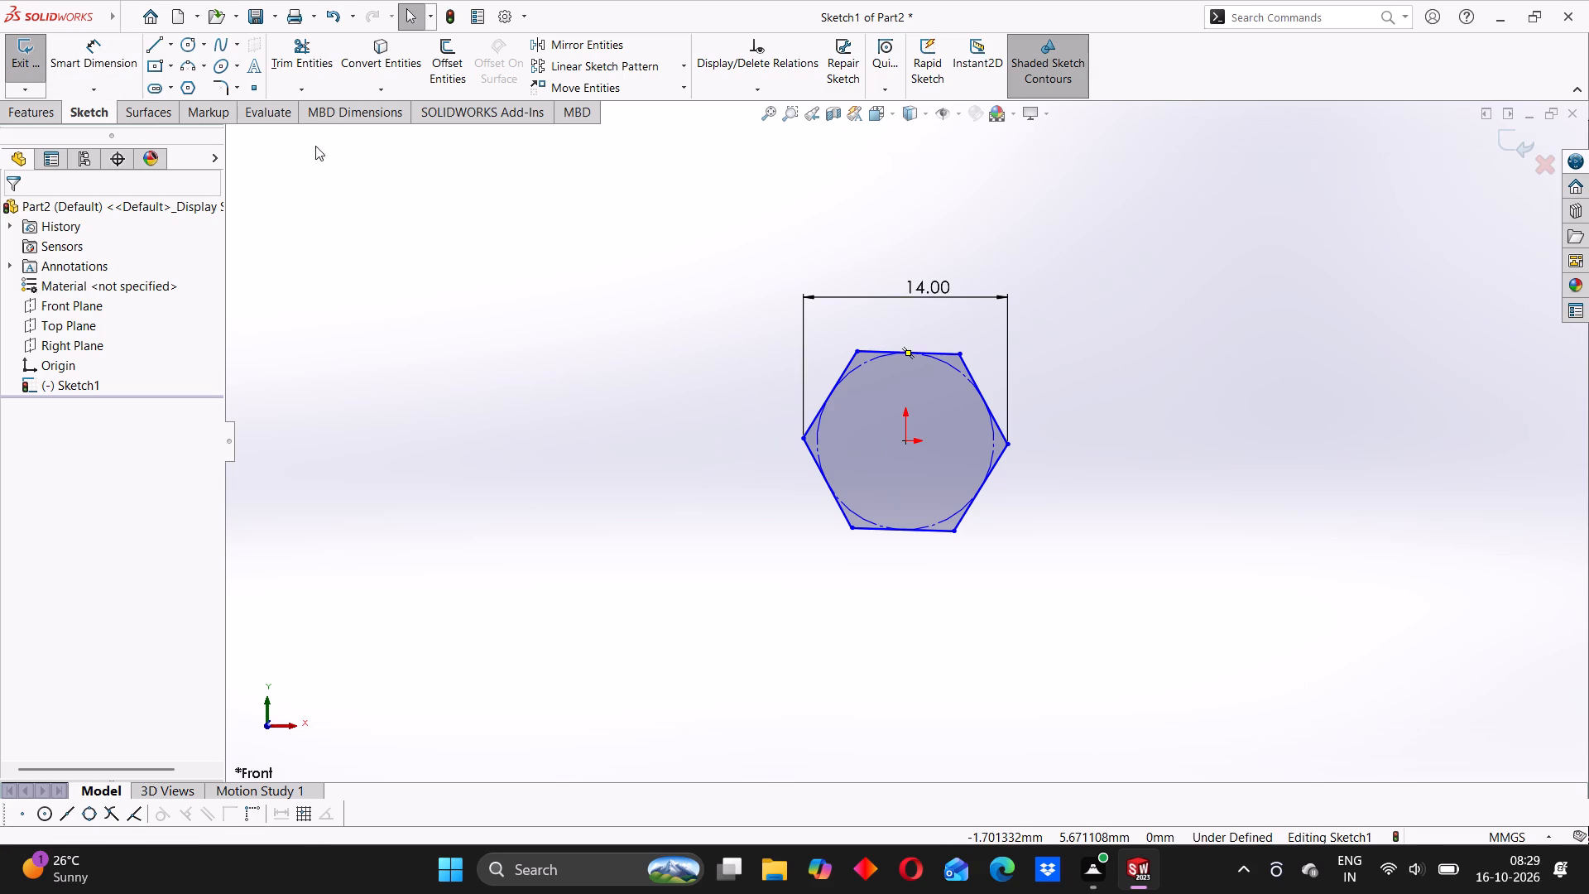
# Add a Horizontal relation to the hexagon's upper edge.
pyautogui.click(877, 351)
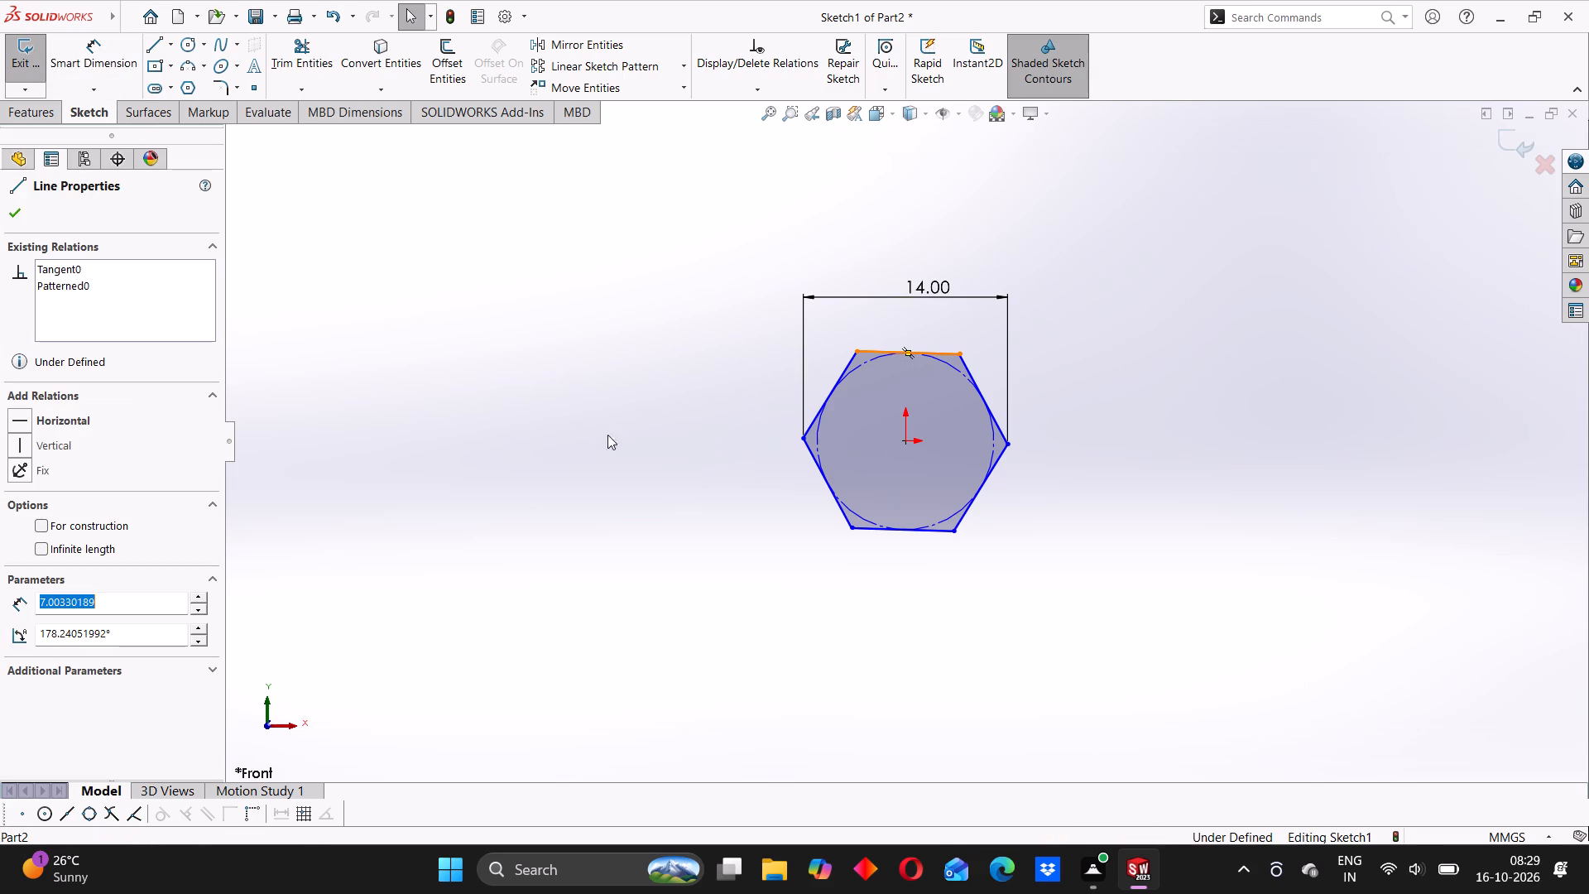
pyautogui.click(22, 423)
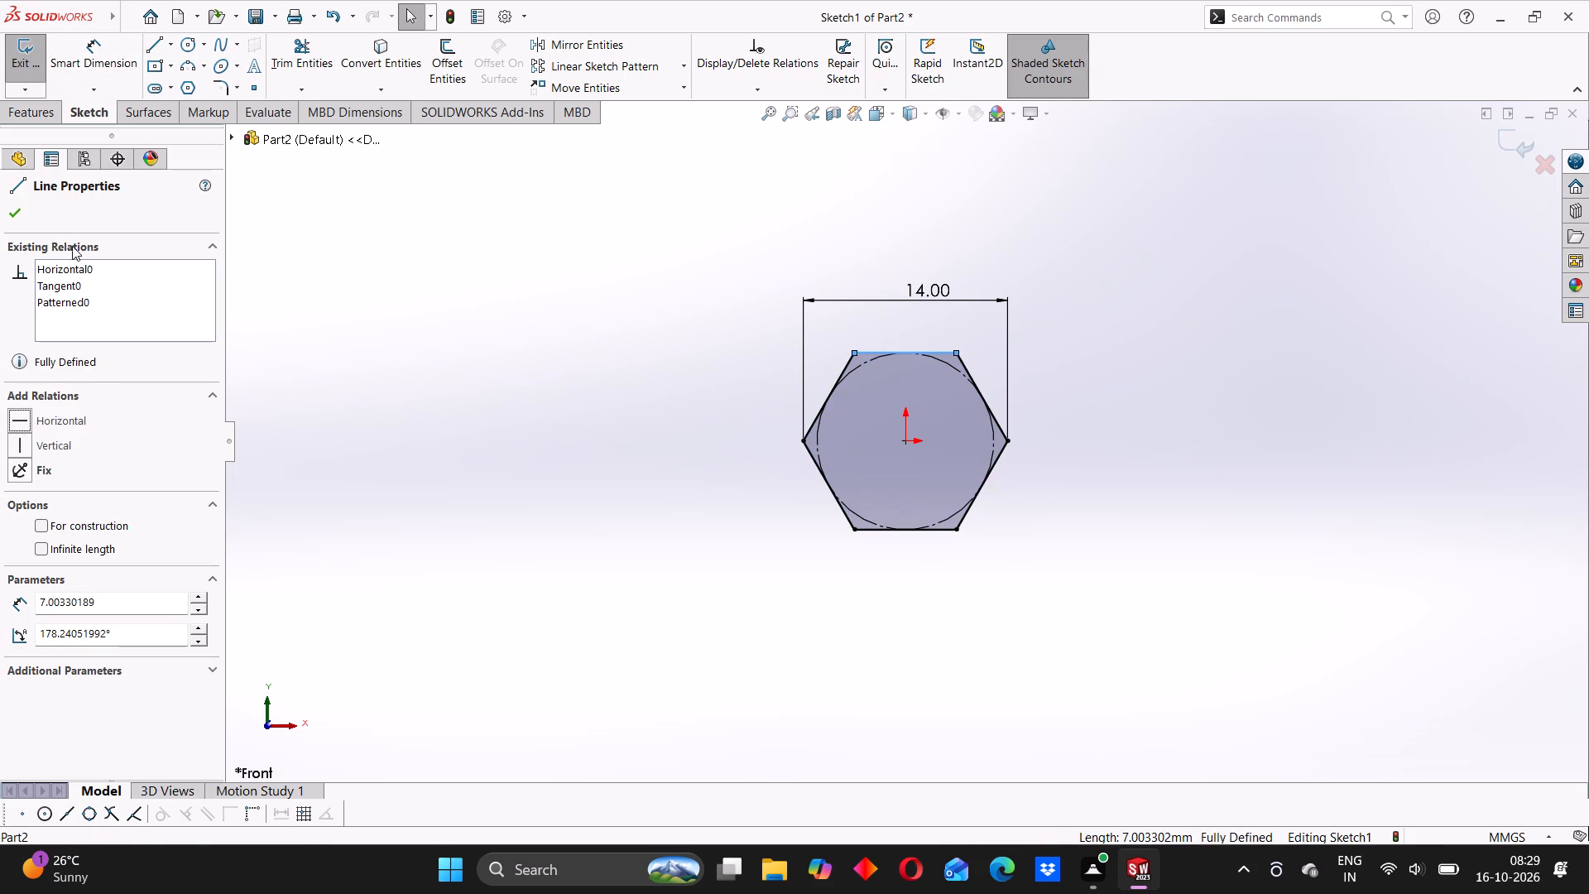
pyautogui.click(13, 218)
pyautogui.click(404, 311)
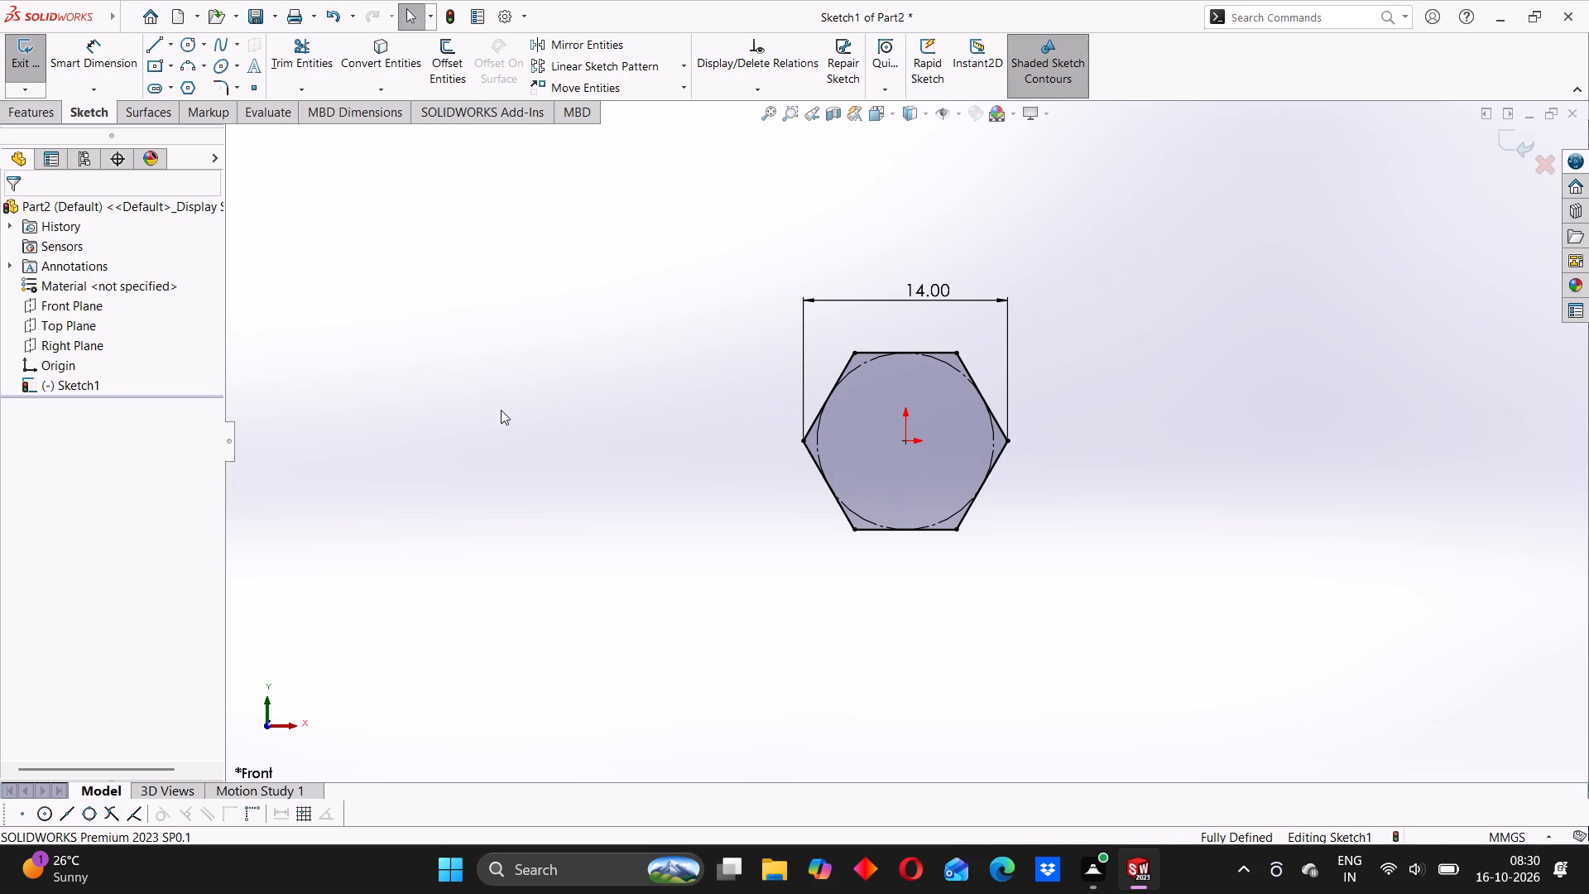
# Extrude the hexagon sketch as a solid boss with a blind depth of 6 mm.
pyautogui.scroll(-2, 916, 434)
pyautogui.scroll(2, 918, 437)
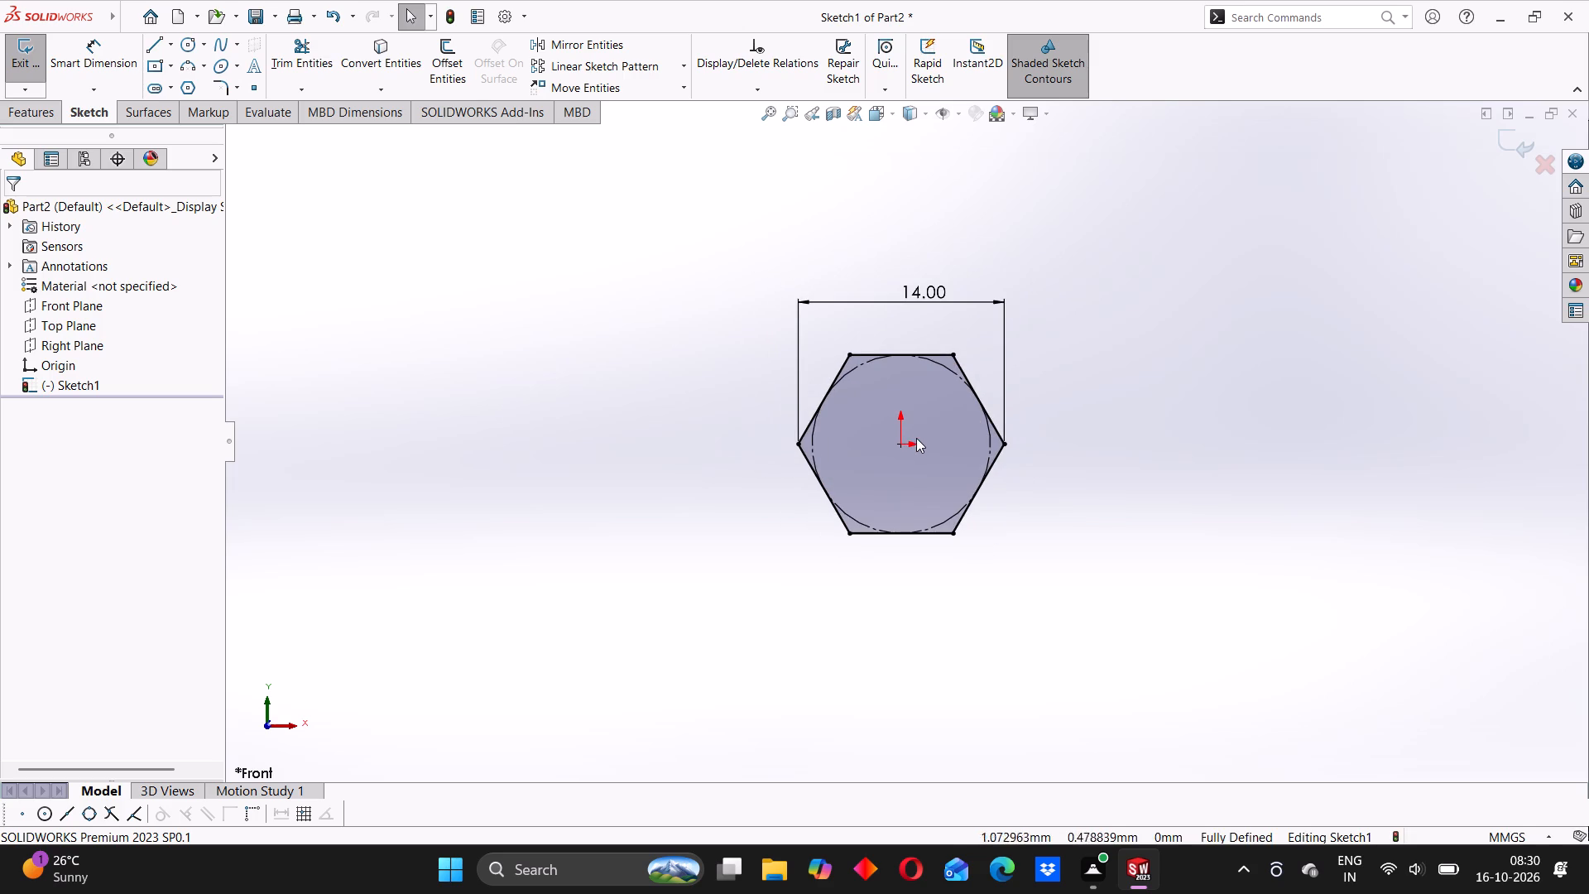
pyautogui.scroll(-1, 873, 435)
pyautogui.click(40, 118)
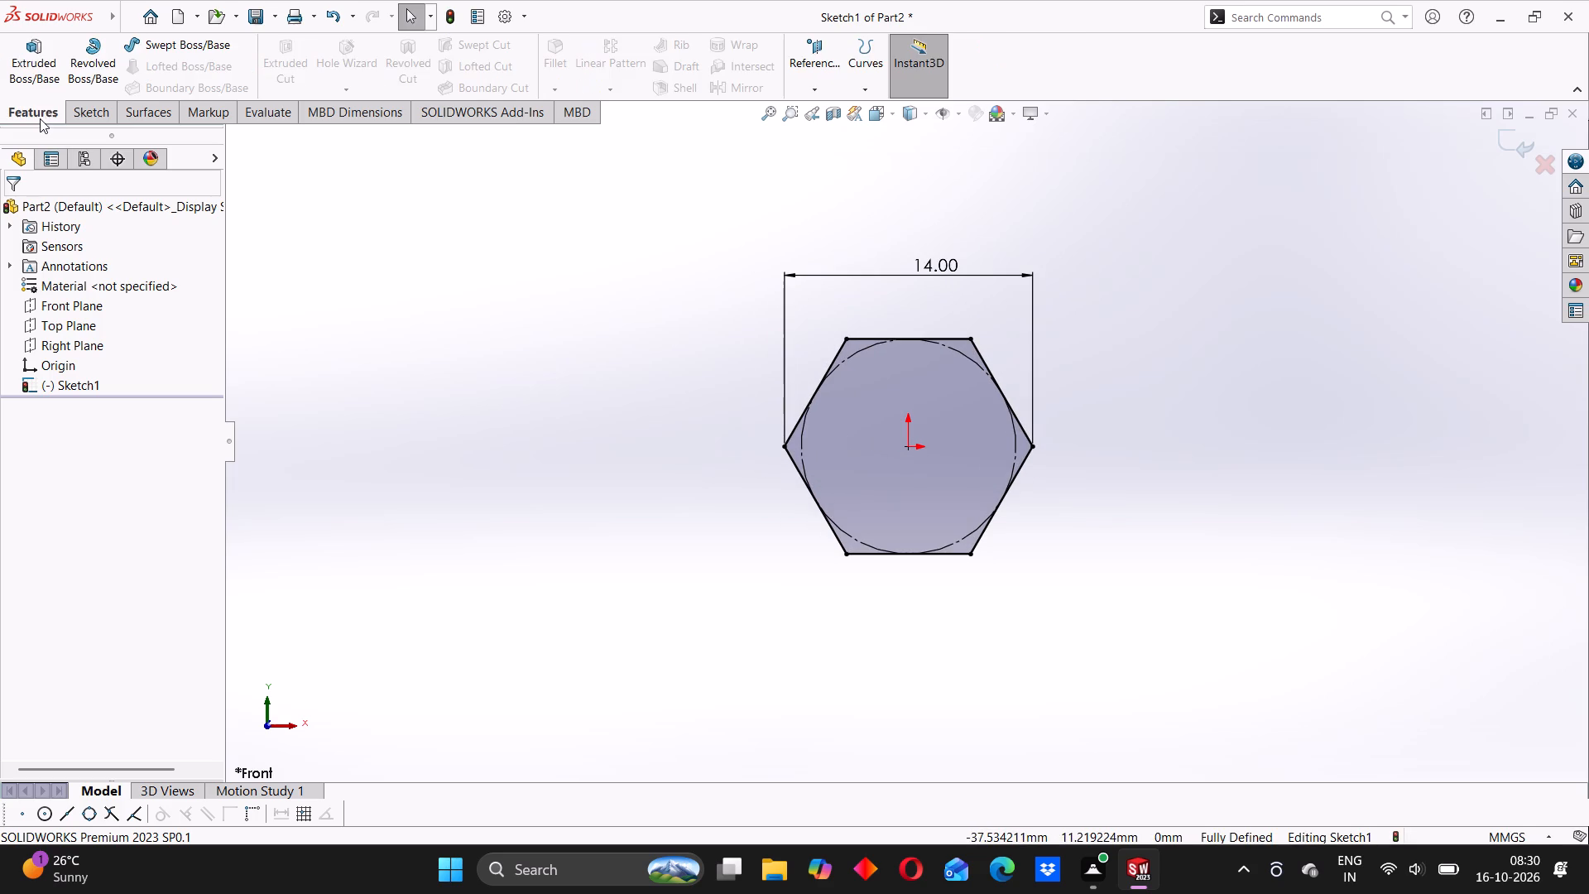
pyautogui.click(45, 81)
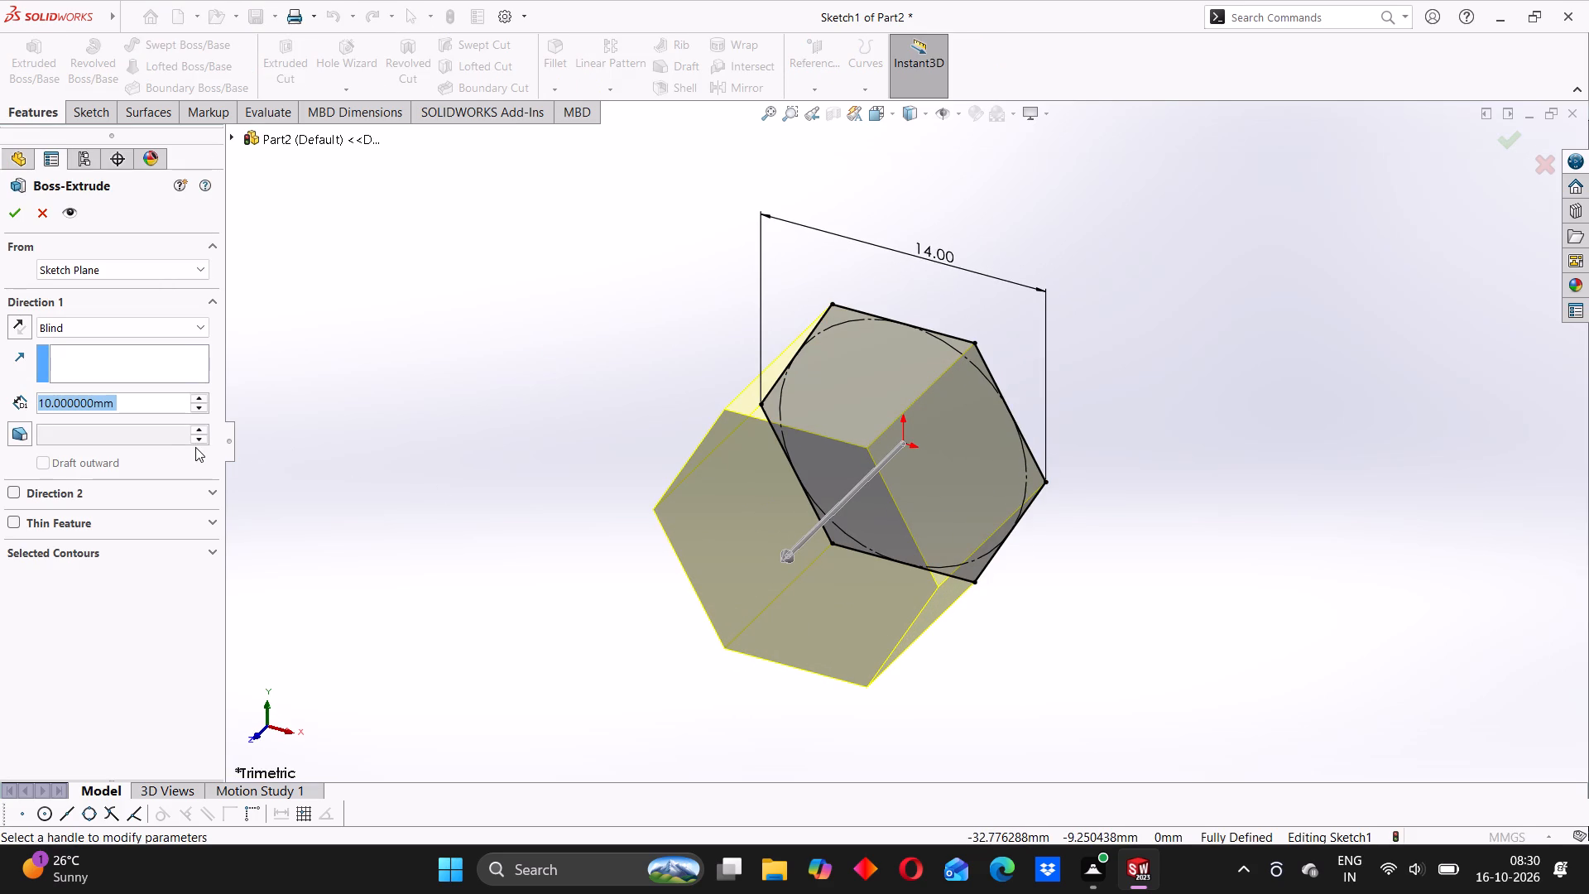
pyautogui.press('6')
pyautogui.press('Return')
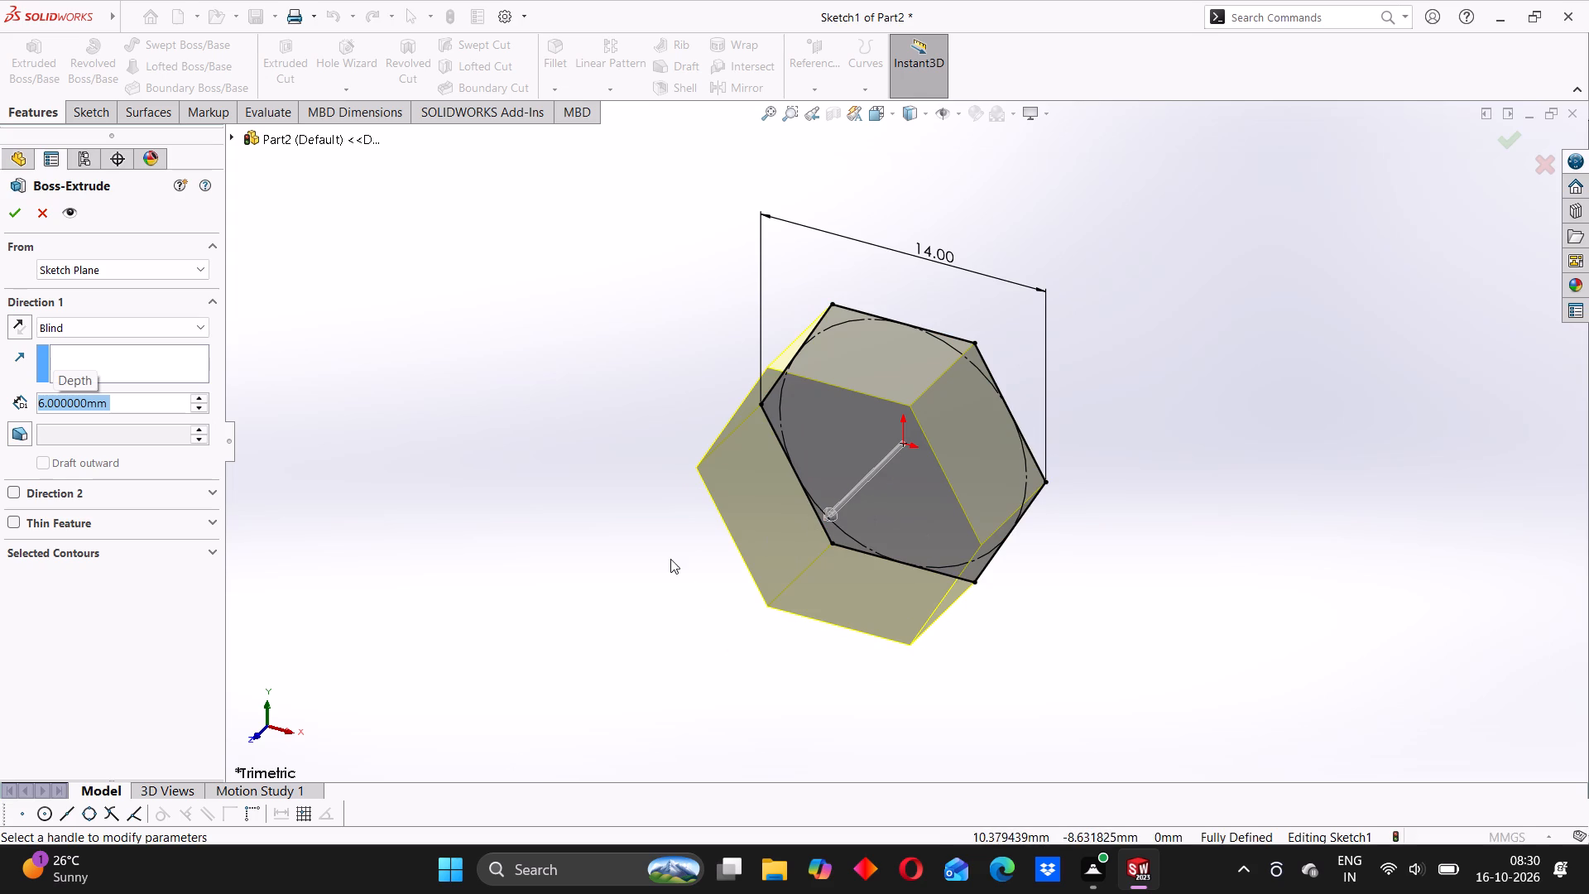
pyautogui.click(9, 219)
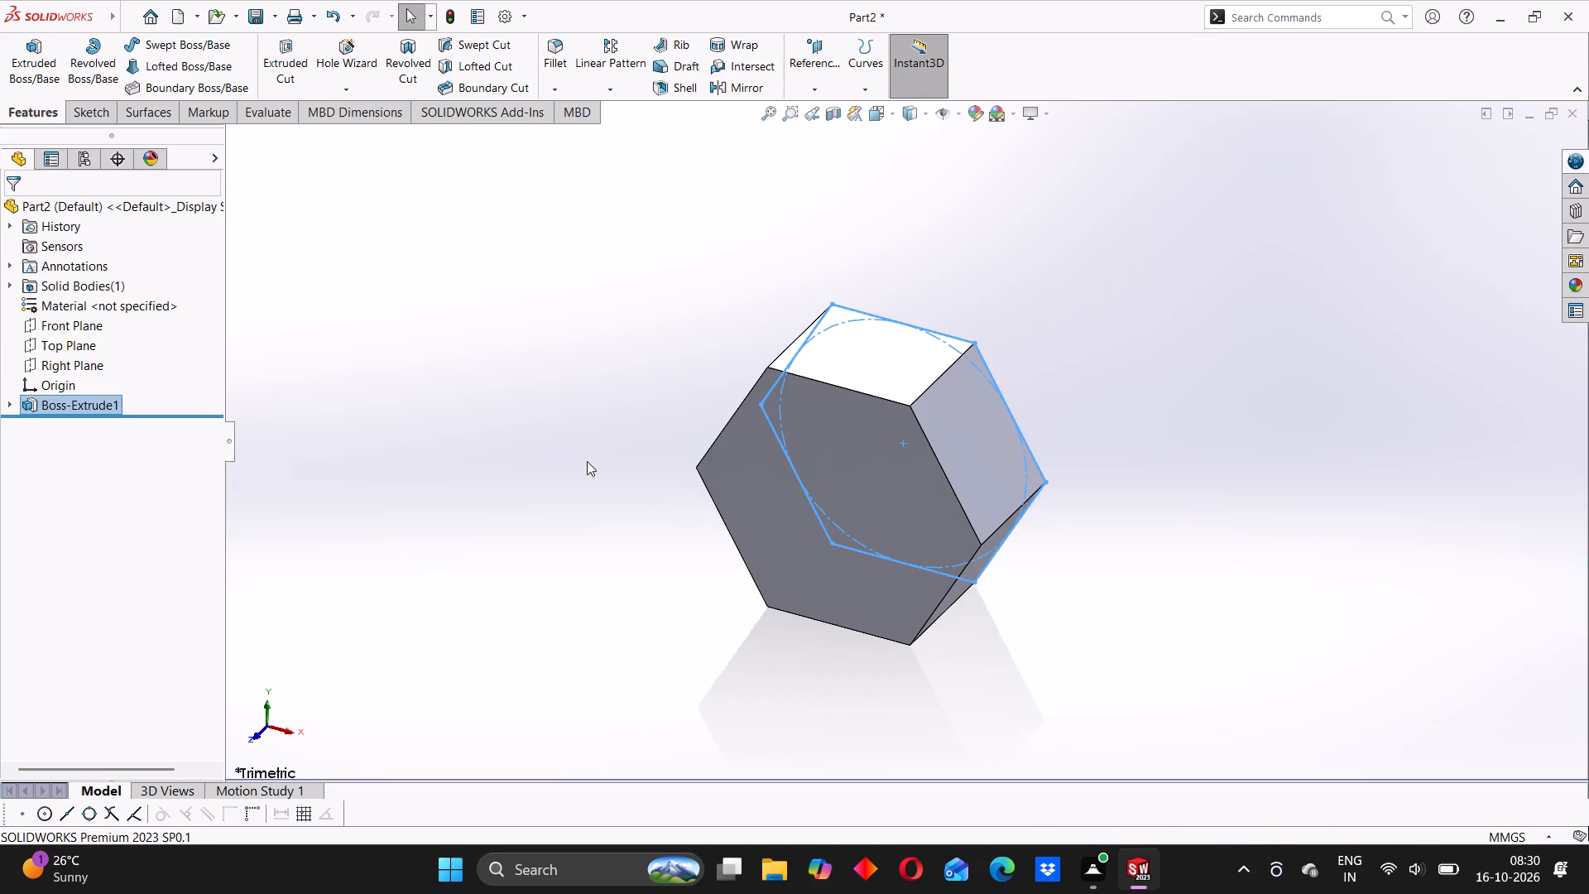
pyautogui.click(587, 461)
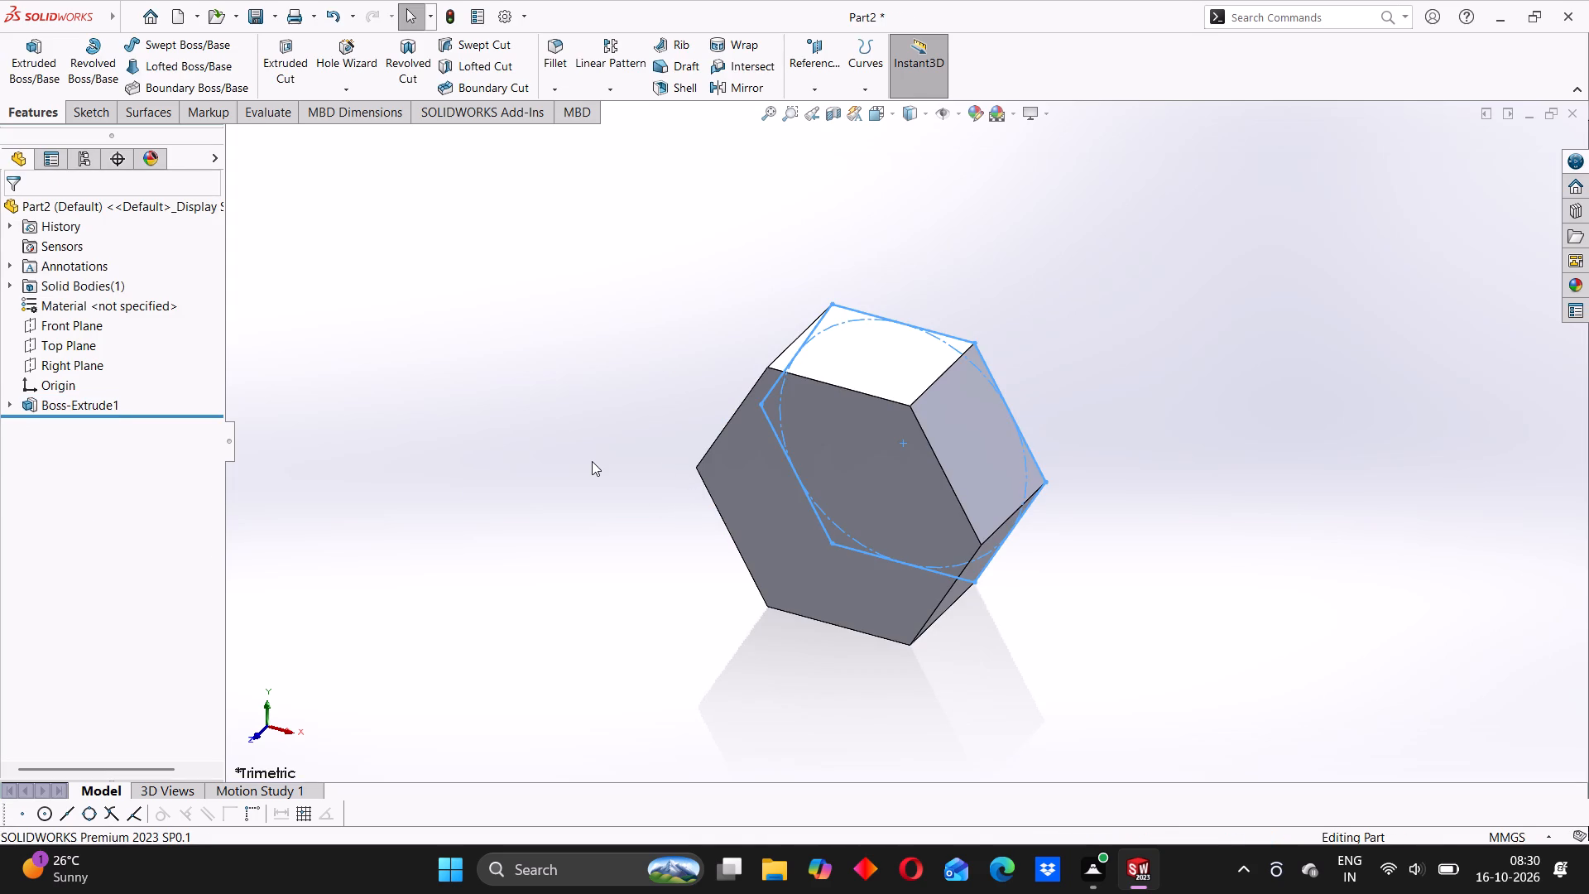
# Sketch a circle about 17 mm in diameter on the hexagonal front face, centred on the origin and enclosing the hexagon.
pyautogui.click(767, 450)
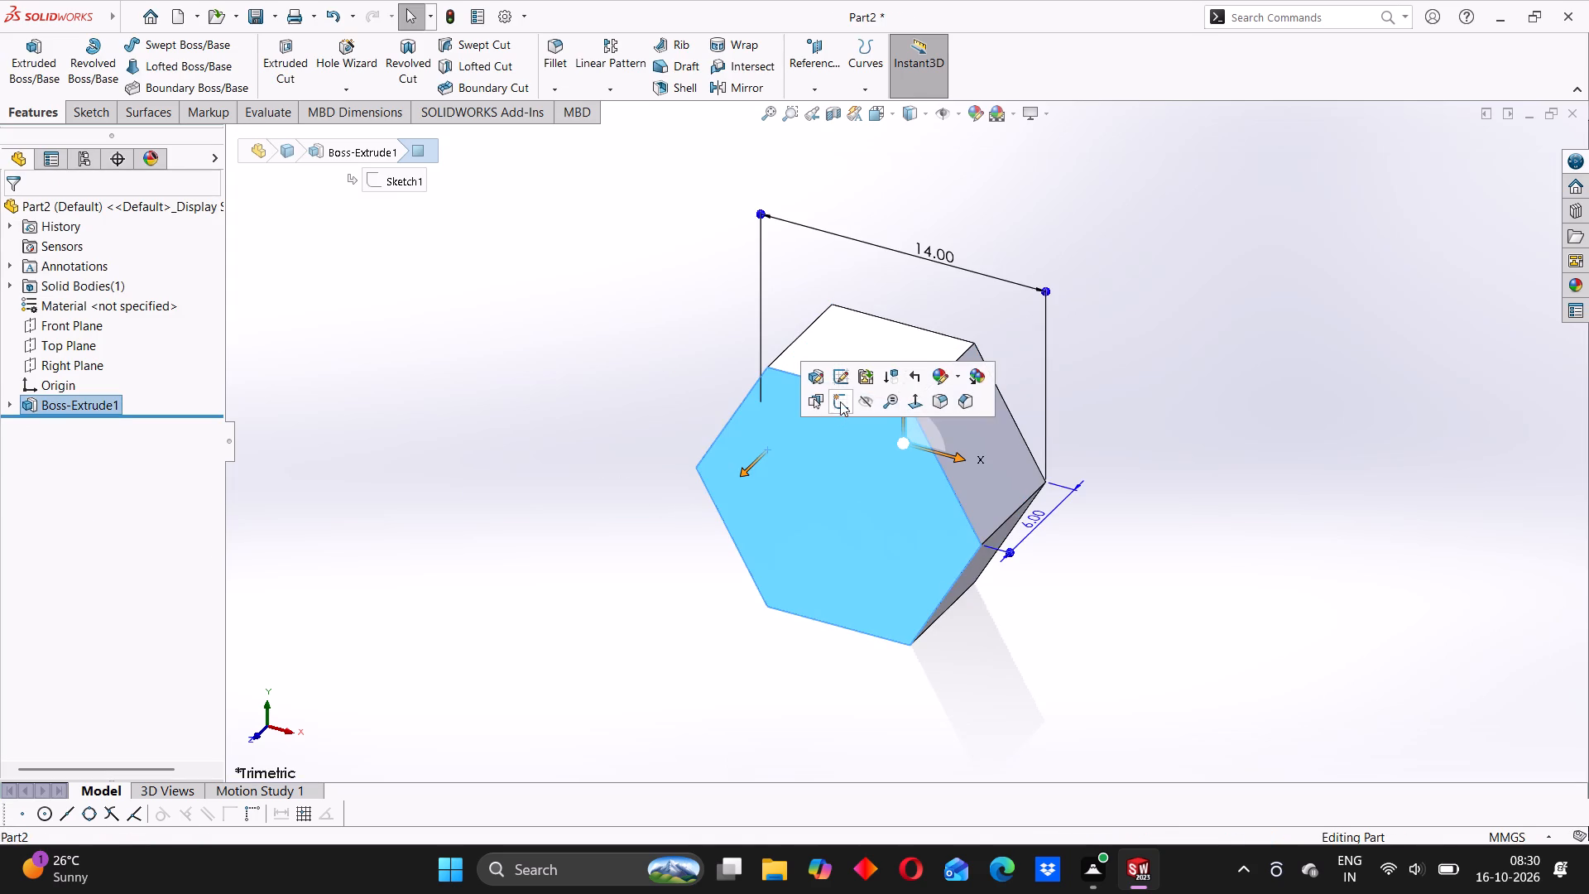
pyautogui.click(840, 401)
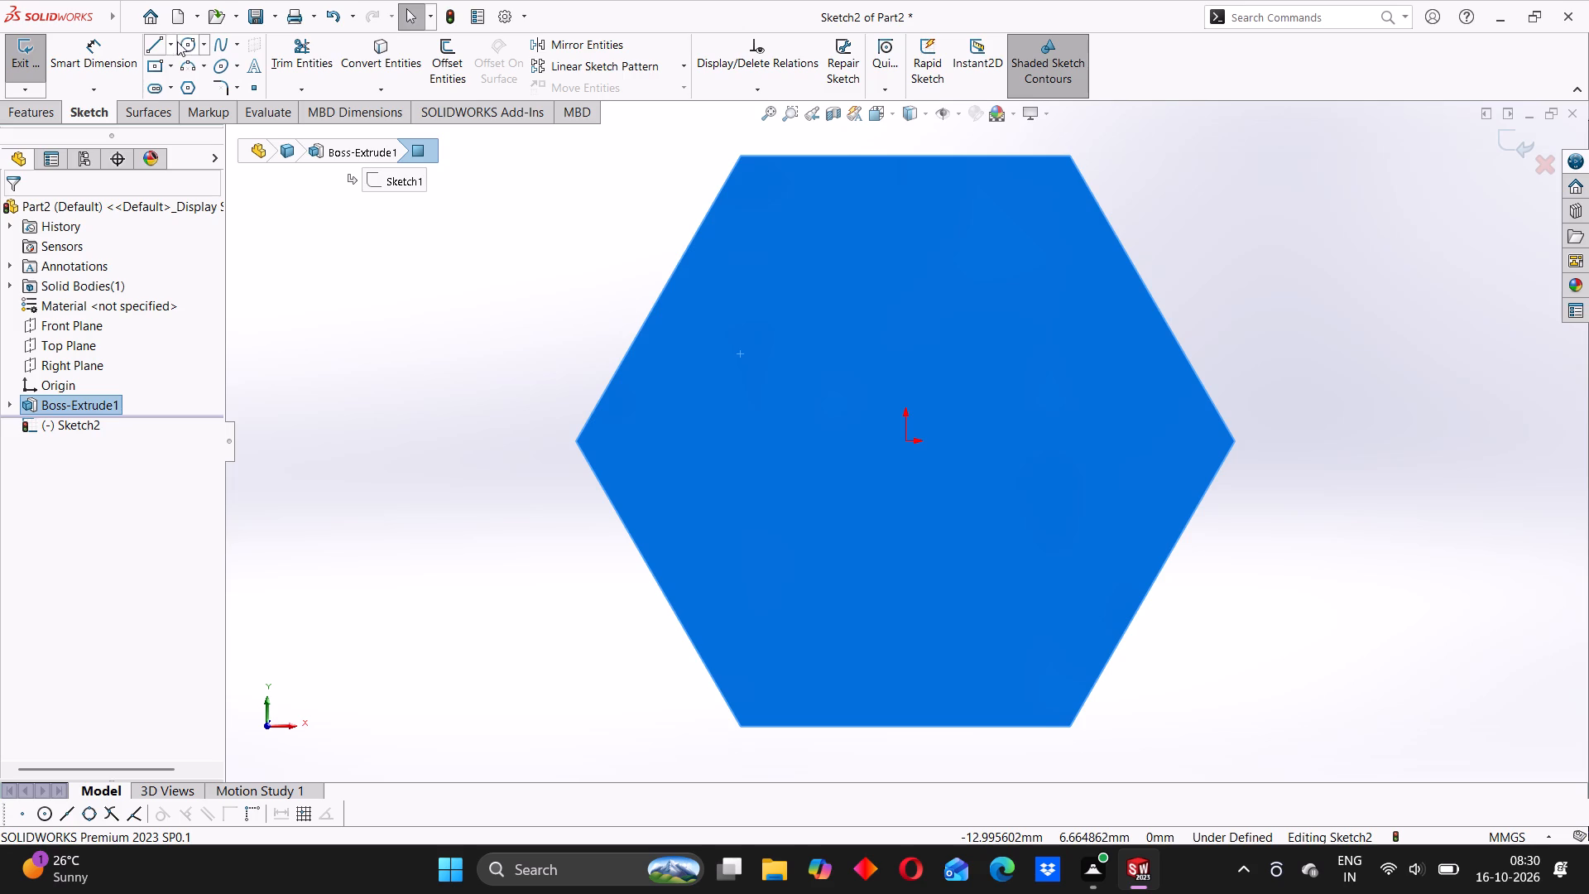
pyautogui.click(185, 43)
pyautogui.click(909, 443)
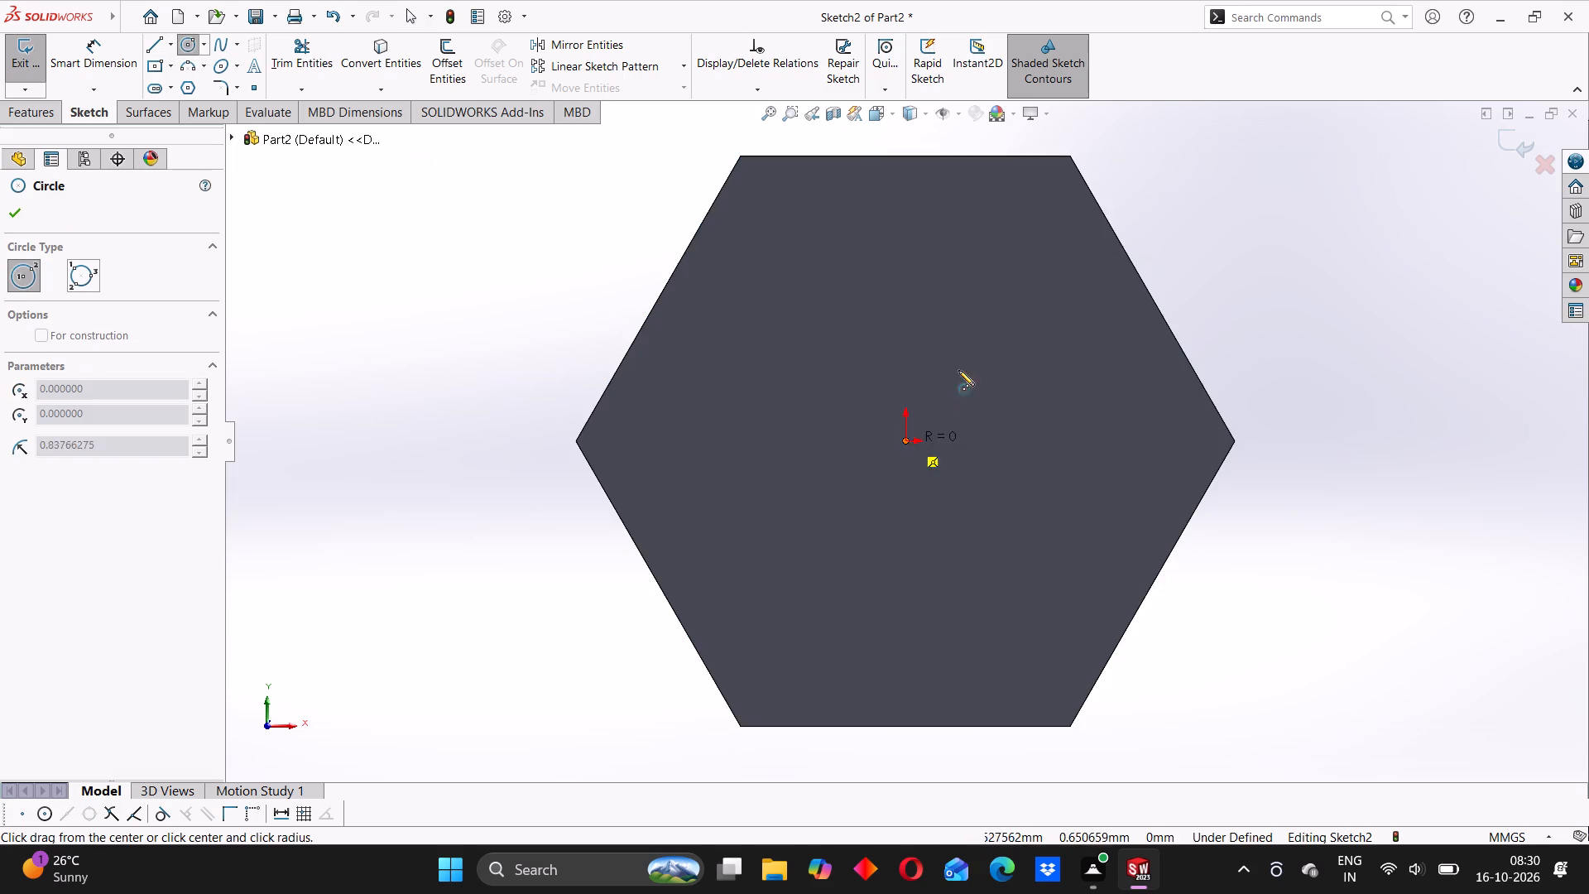
pyautogui.scroll(2, 1040, 226)
pyautogui.click(1057, 207)
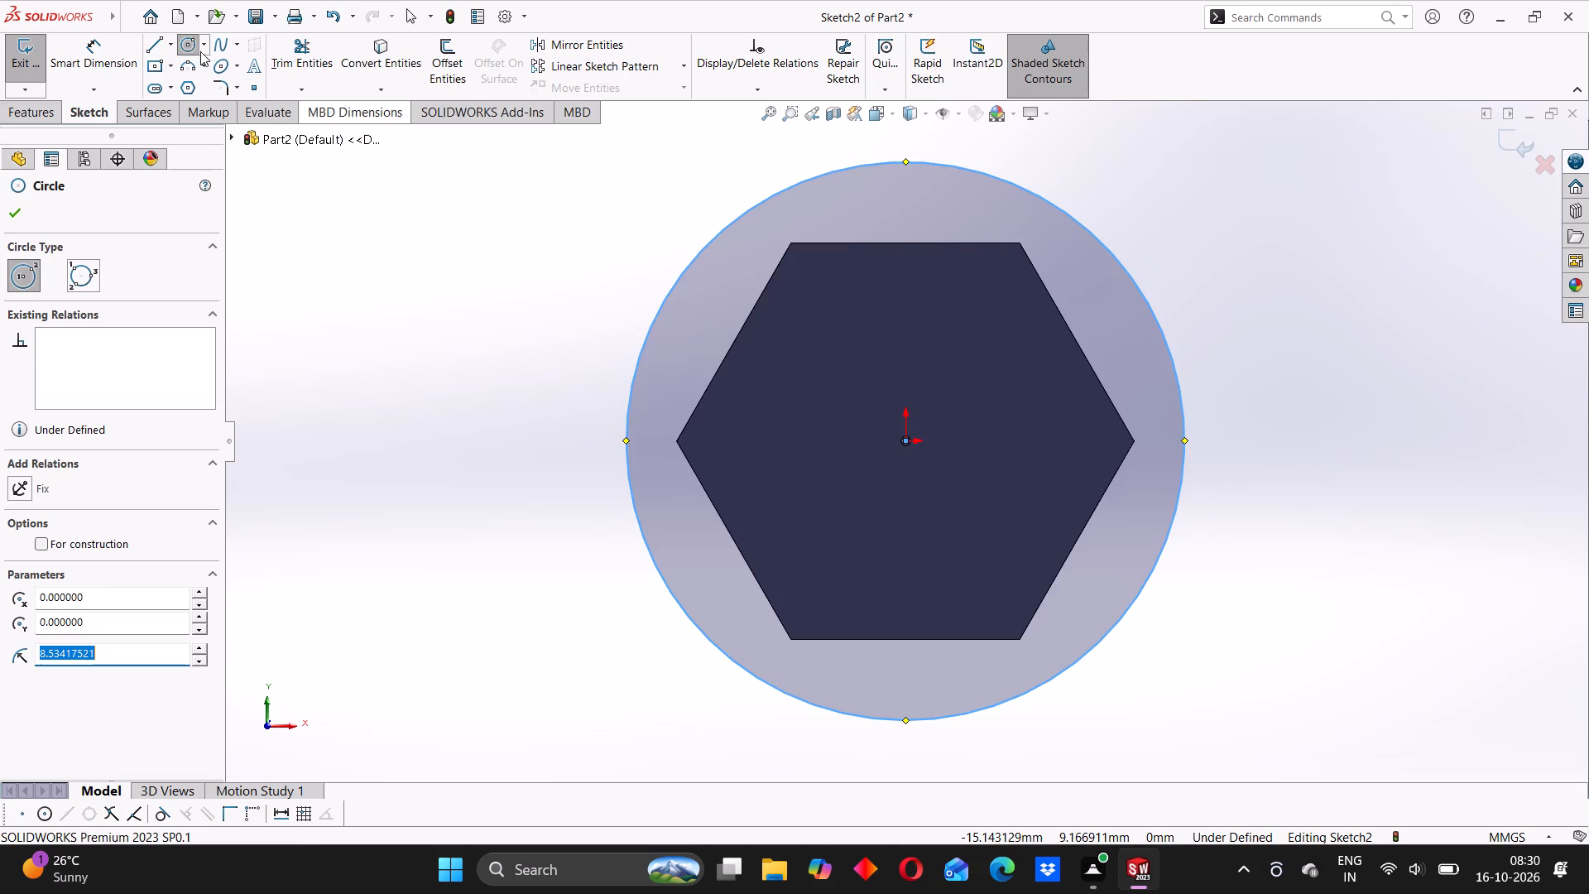
# Dimension the circle around the hexagon to a diameter of 16 mm.
pyautogui.click(113, 65)
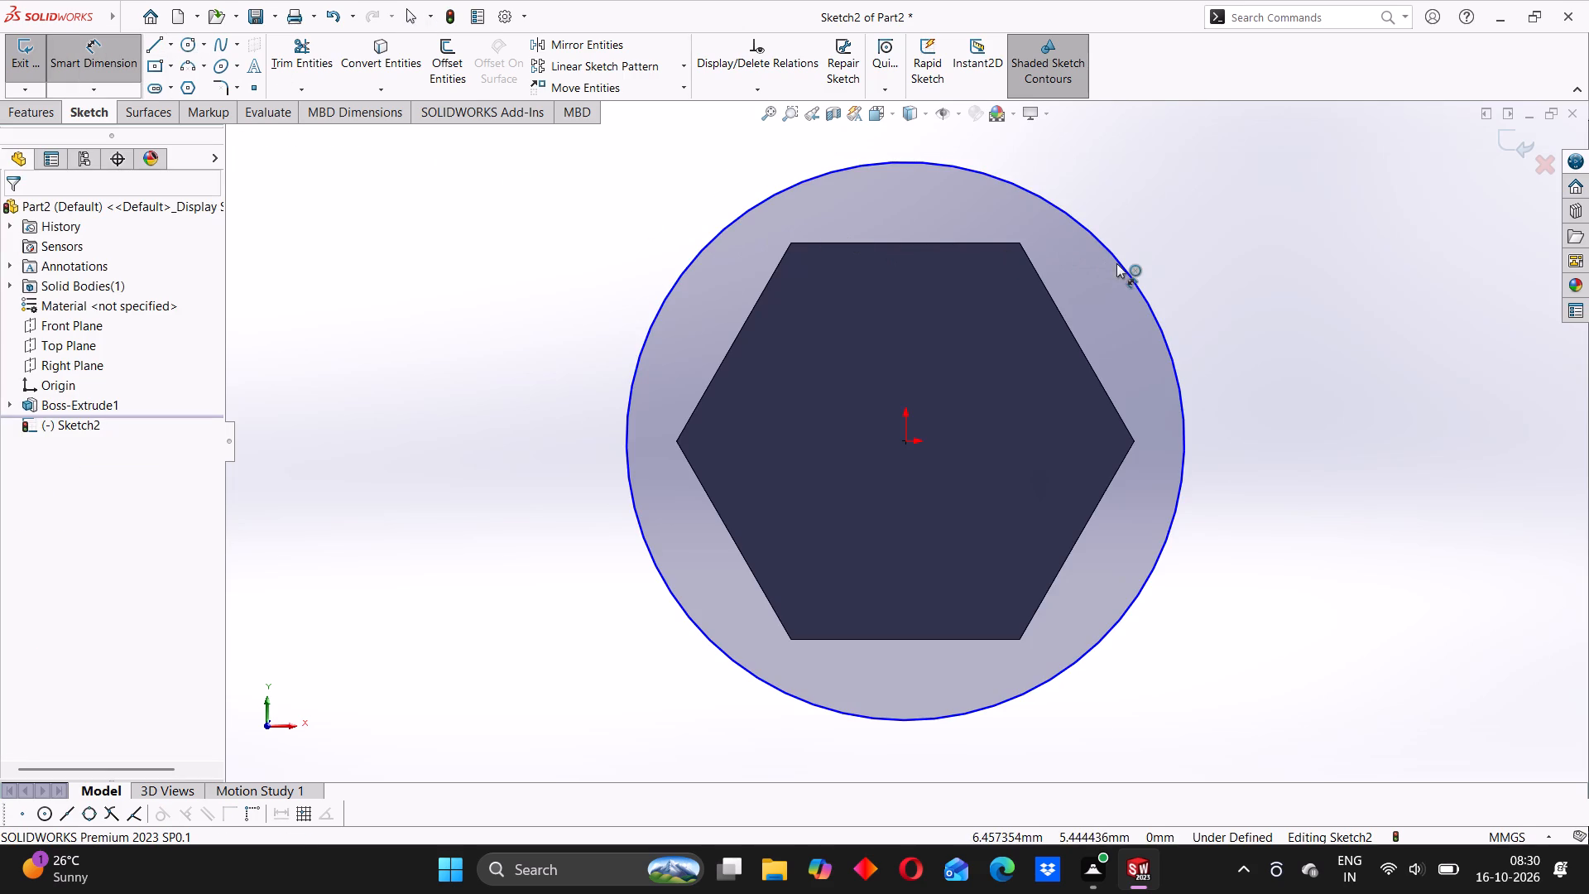
pyautogui.click(1117, 263)
pyautogui.click(1180, 269)
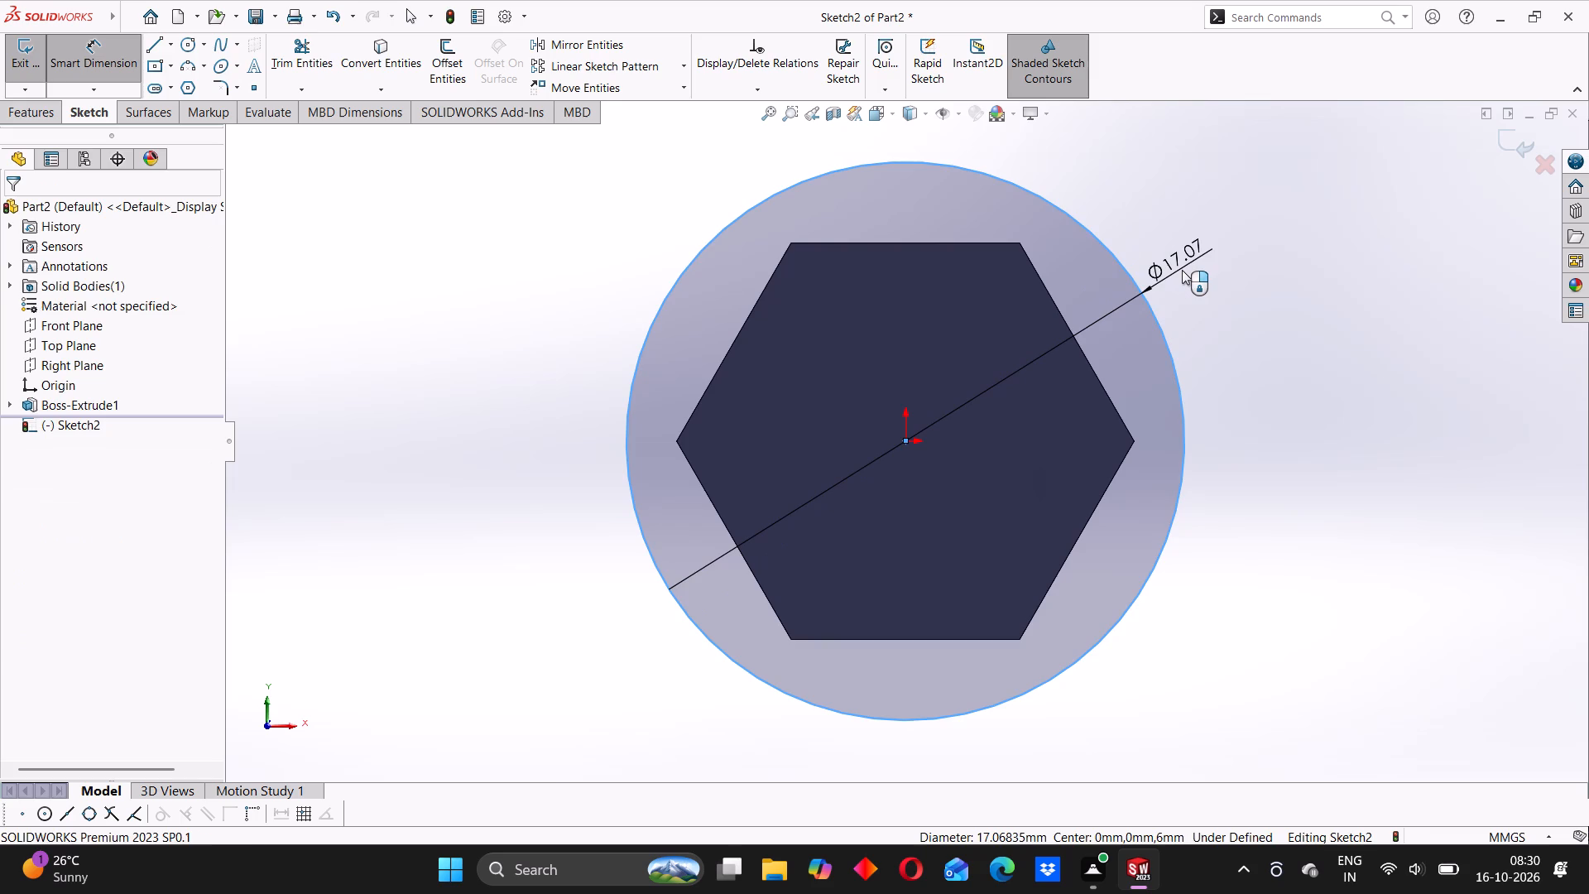
pyautogui.write('16')
pyautogui.press('Return')
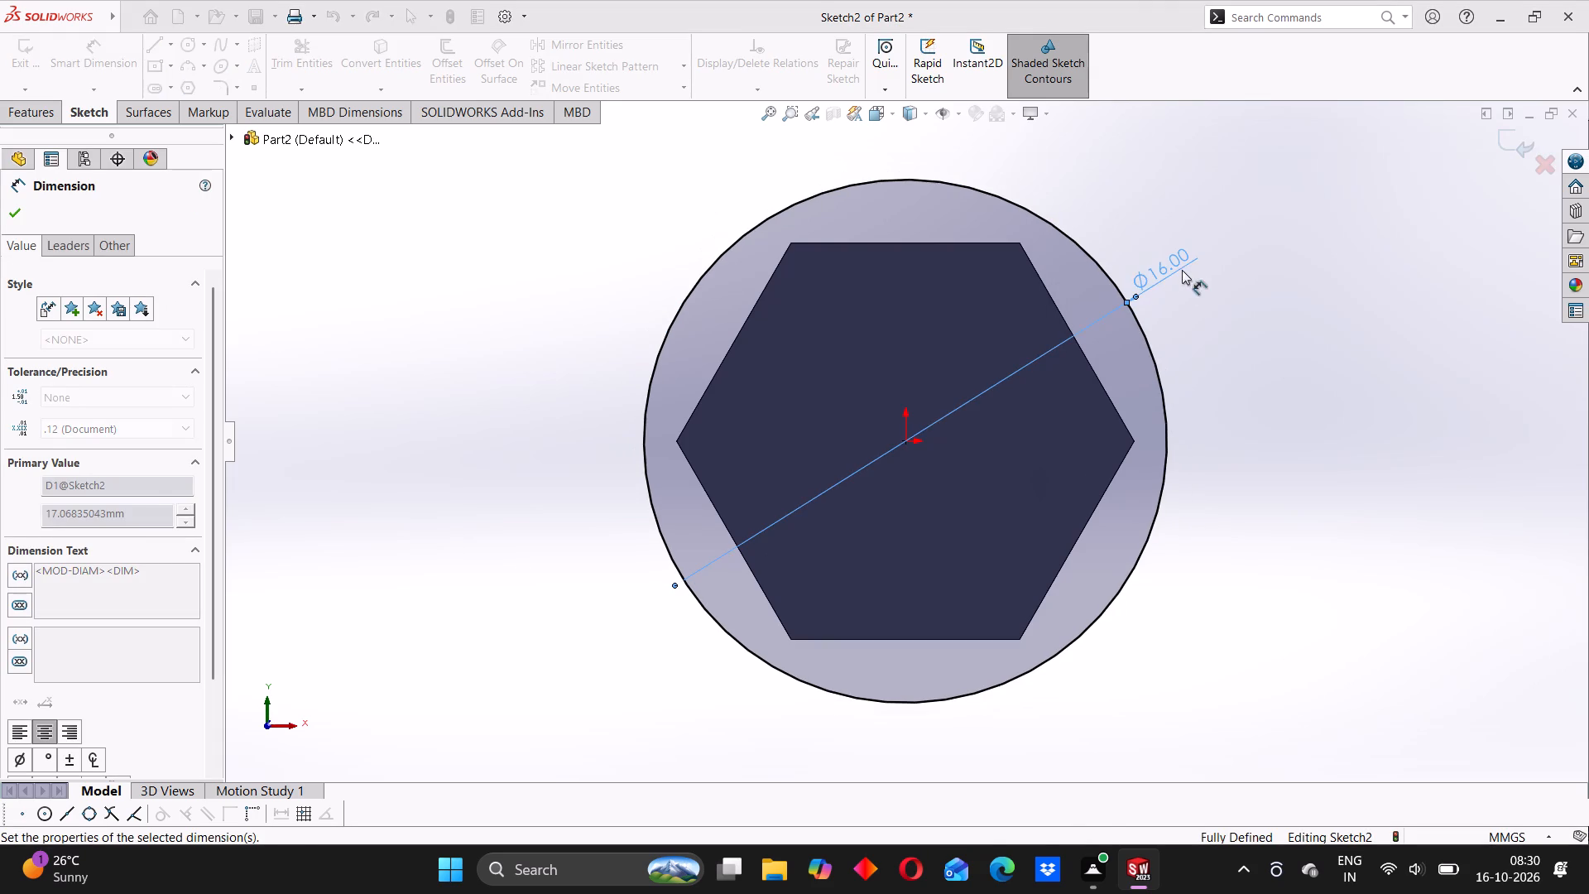
pyautogui.click(1256, 390)
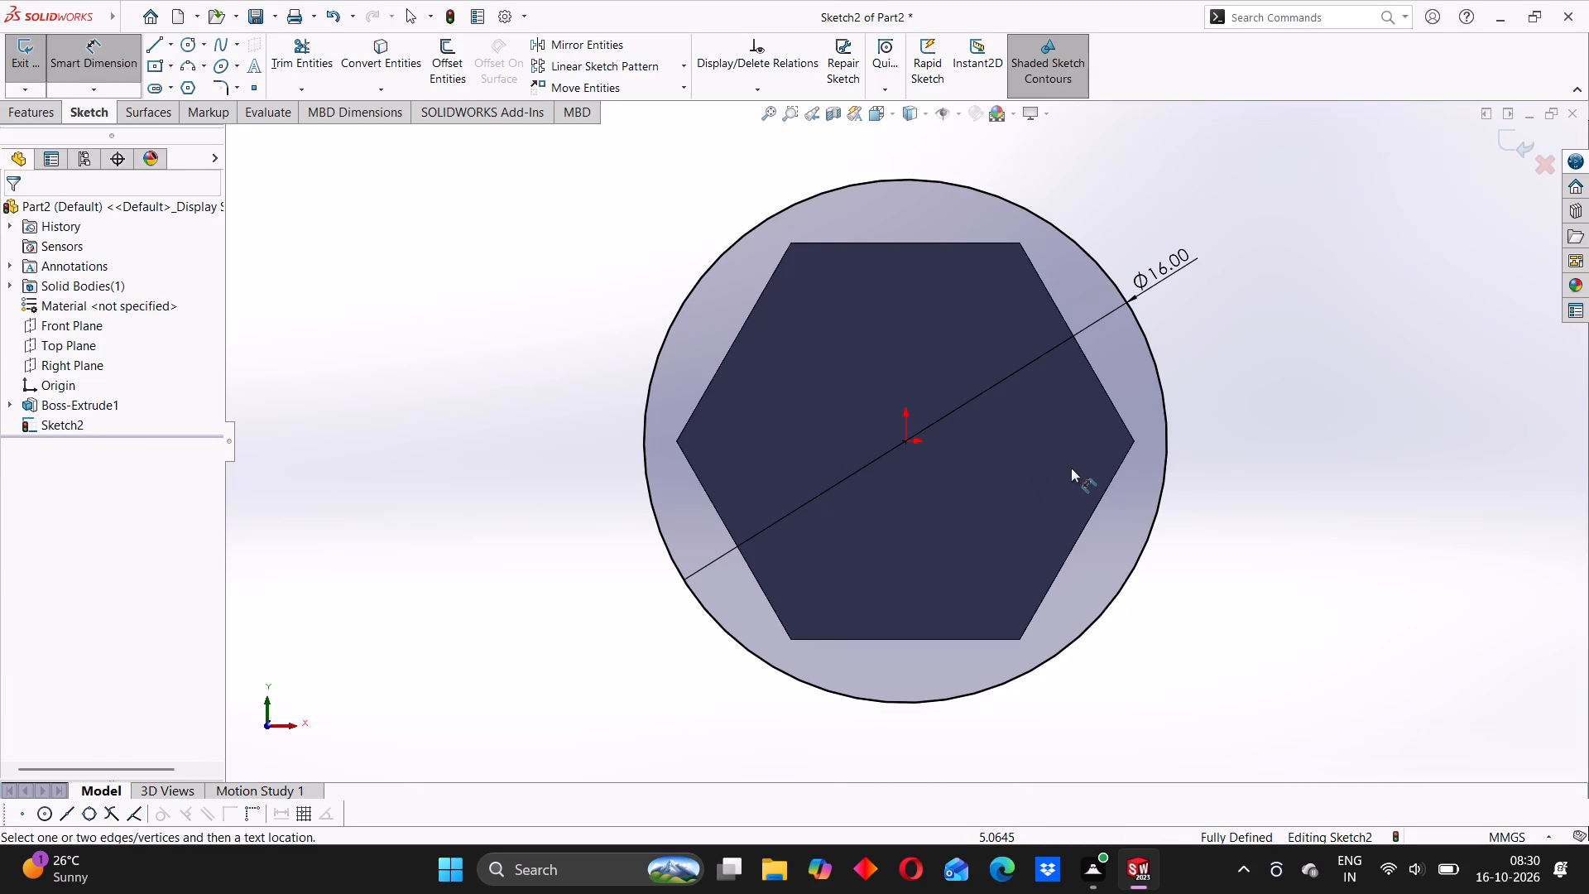
# Extrude the 16 mm circle away from the hexagonal body as a merged boss with a blind depth of 10 mm.
pyautogui.moveTo(1097, 430); pyautogui.dragTo(1061, 461, button='middle')
pyautogui.moveTo(900, 527); pyautogui.dragTo(770, 558, button='middle')
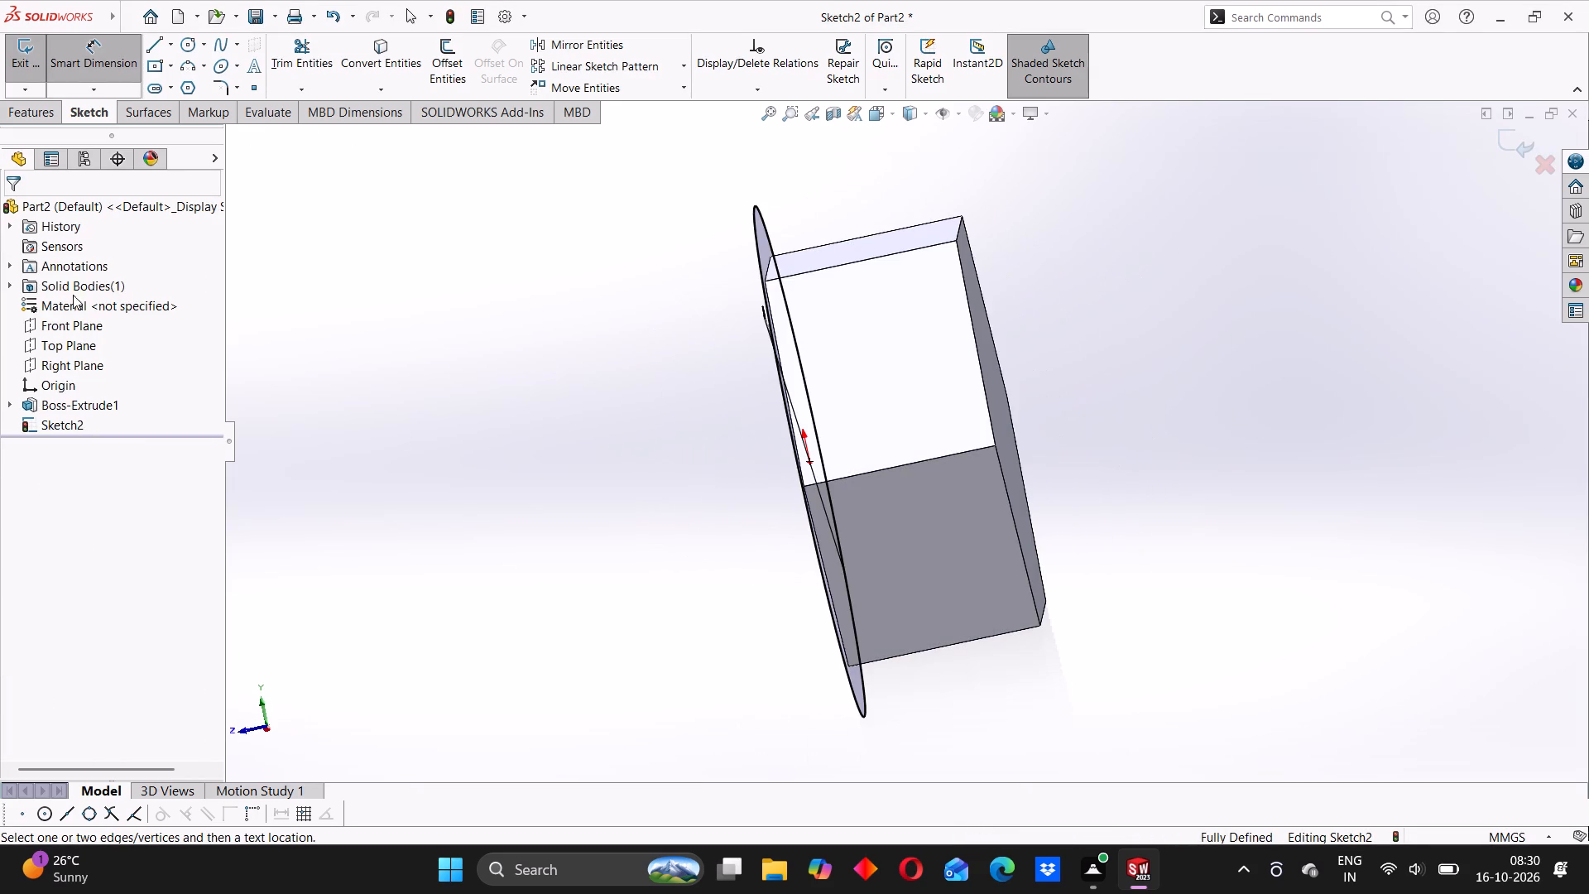
pyautogui.click(46, 117)
pyautogui.click(24, 70)
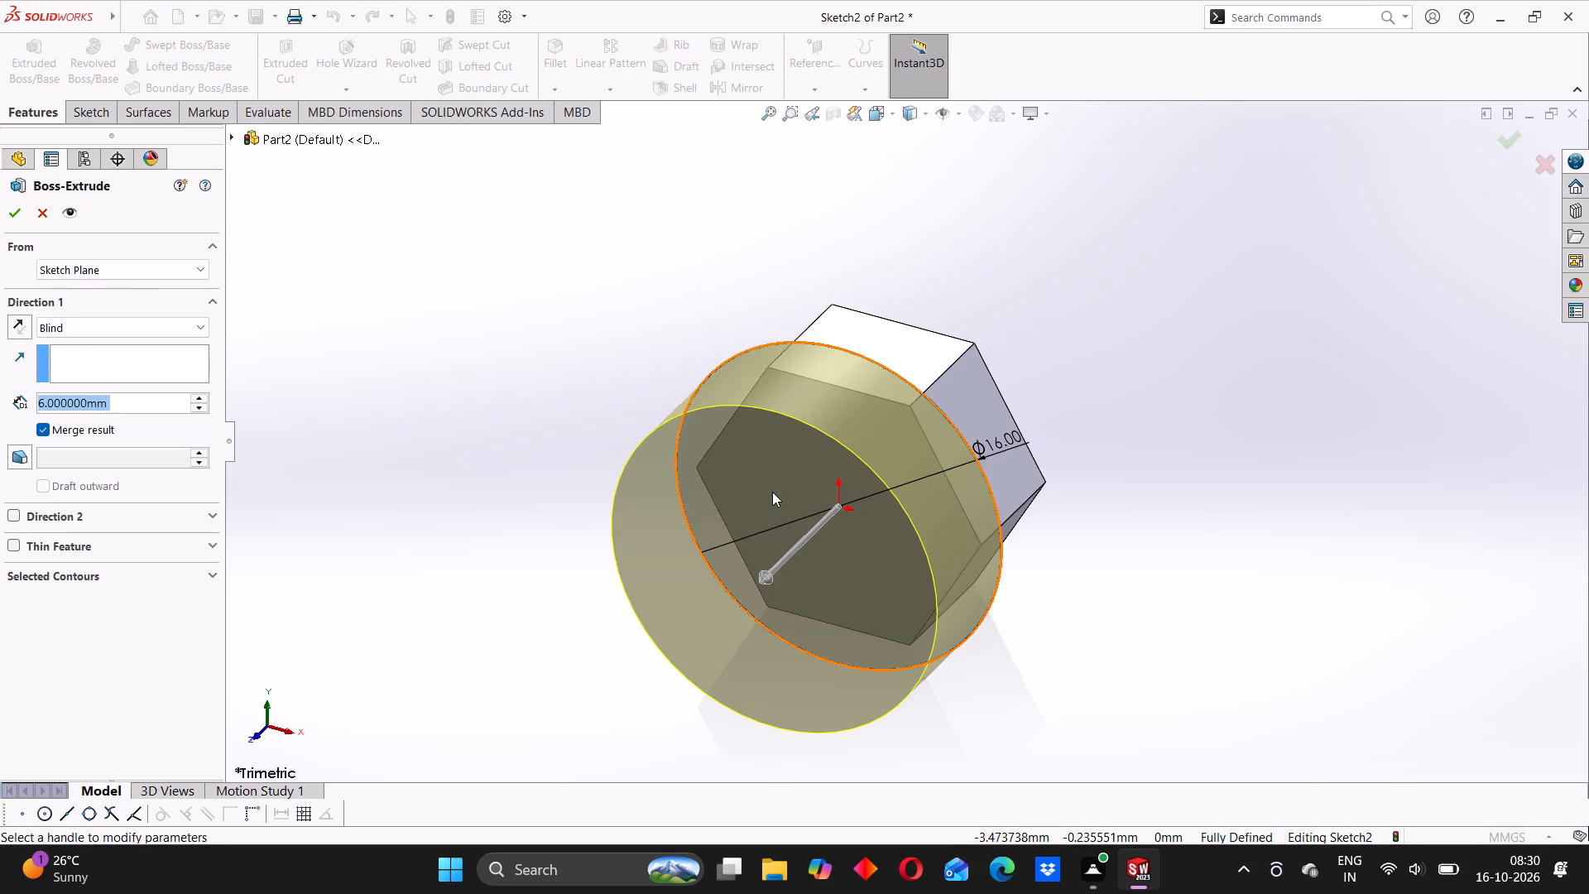
pyautogui.moveTo(772, 493); pyautogui.dragTo(742, 497, button='middle')
pyautogui.moveTo(105, 405); pyautogui.dragTo(95, 407)
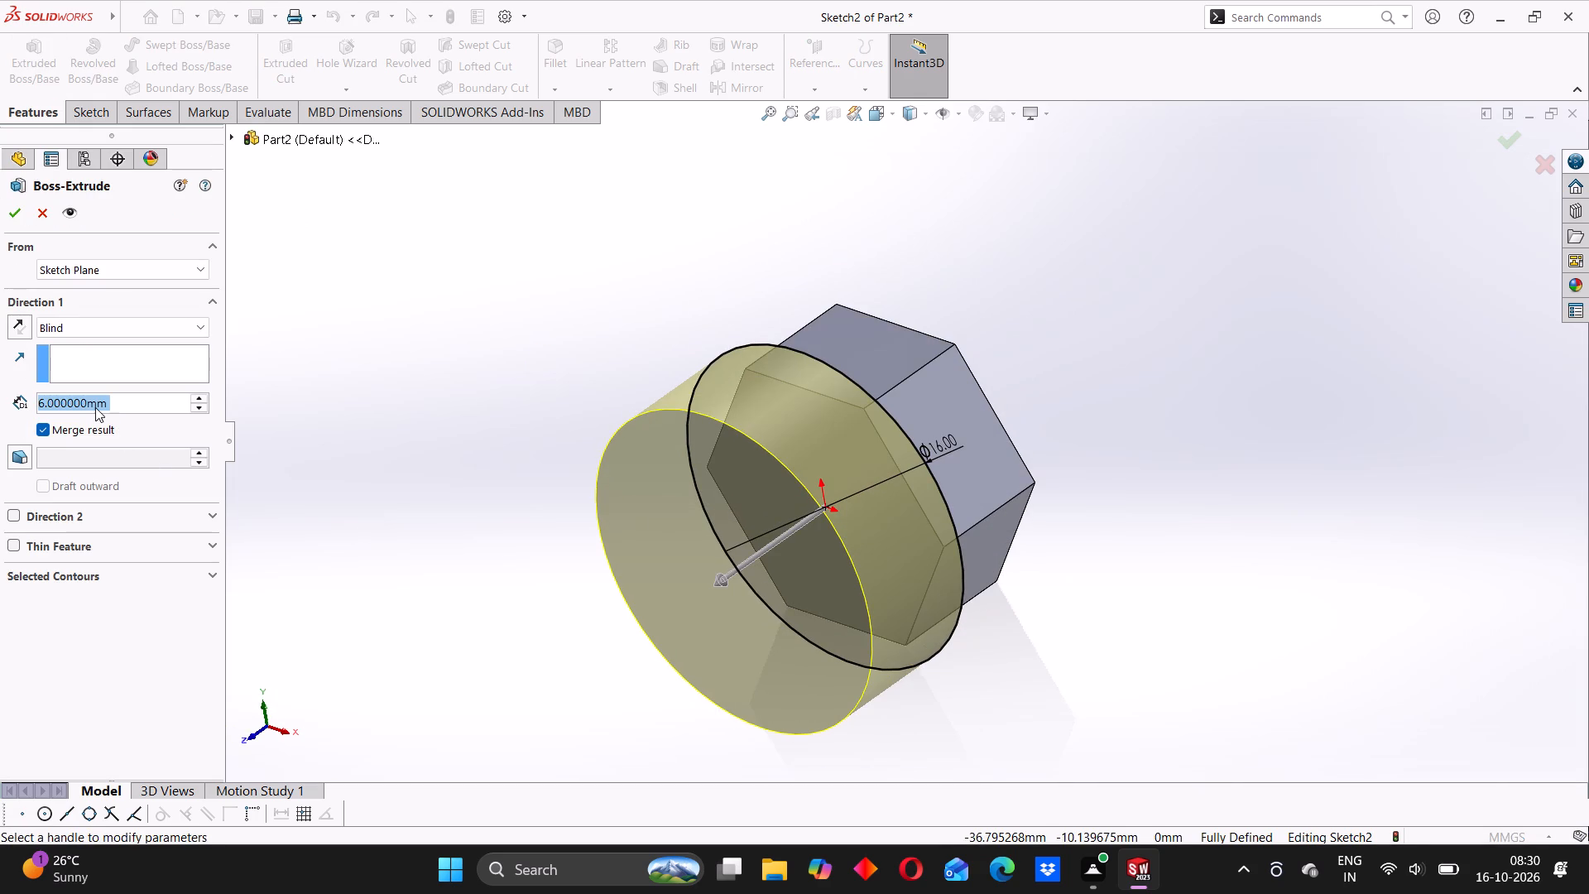
pyautogui.write('10')
pyautogui.press('Return')
pyautogui.click(95, 409)
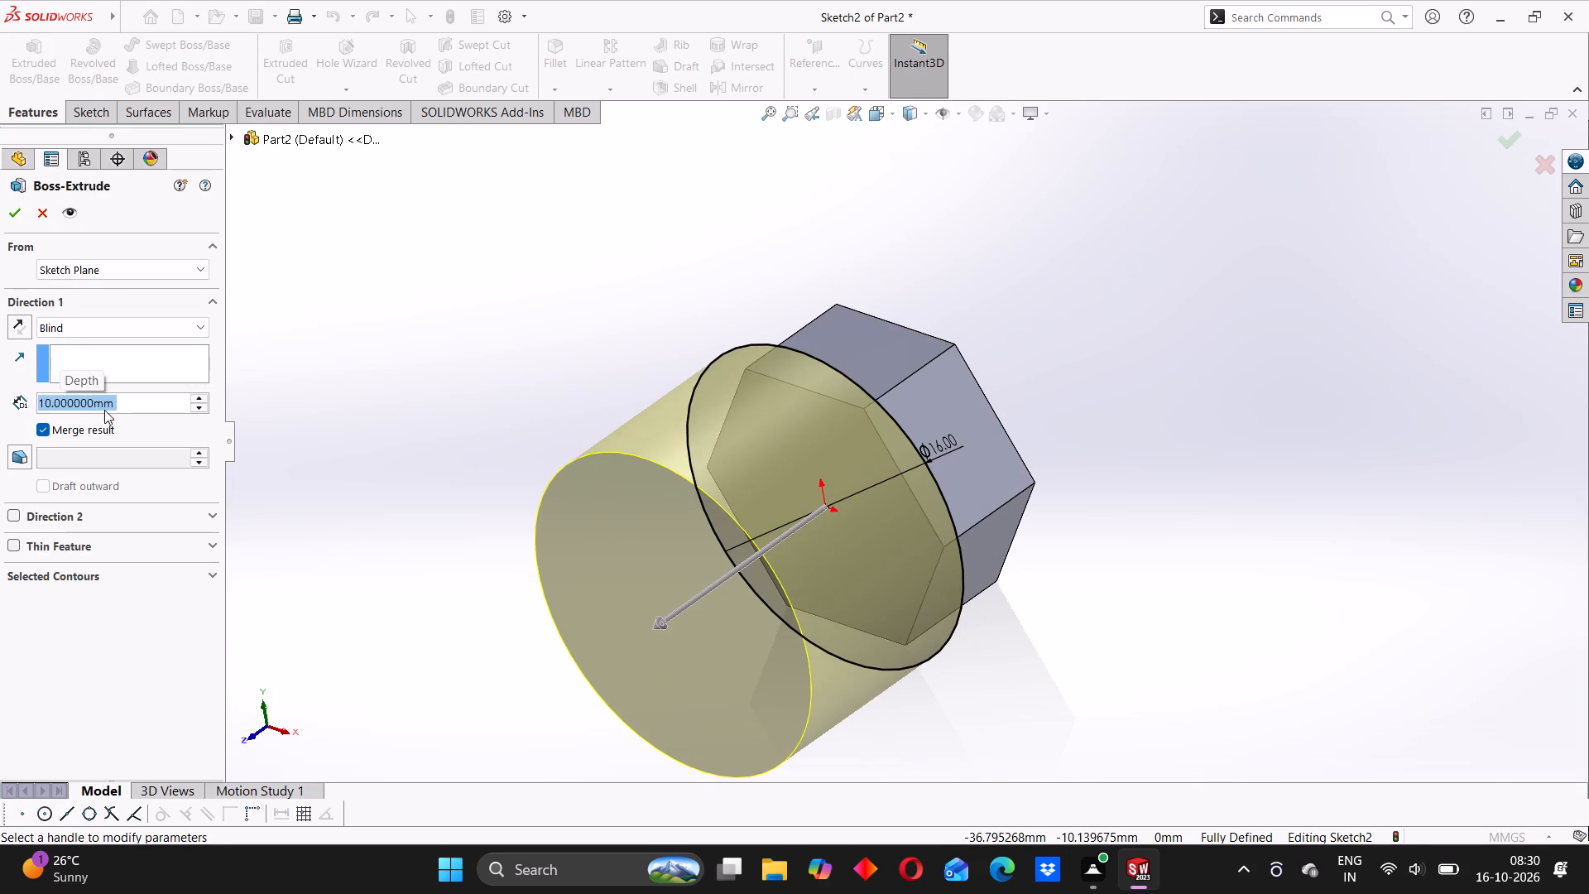
pyautogui.click(363, 376)
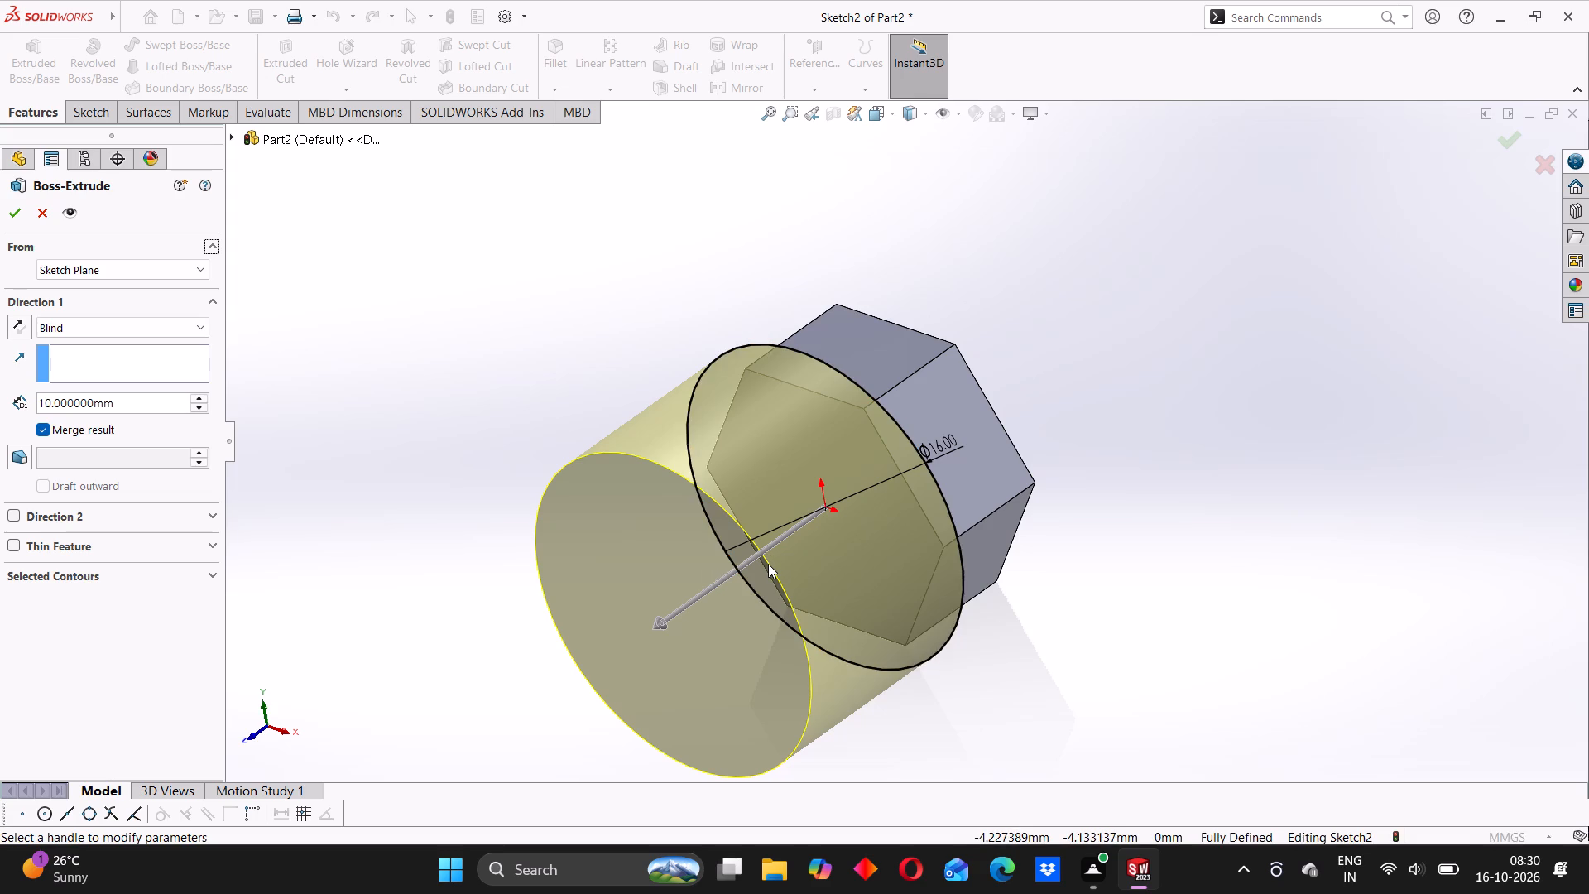
pyautogui.scroll(2, 768, 564)
pyautogui.moveTo(867, 602); pyautogui.dragTo(826, 599, button='middle')
pyautogui.scroll(-4, 742, 542)
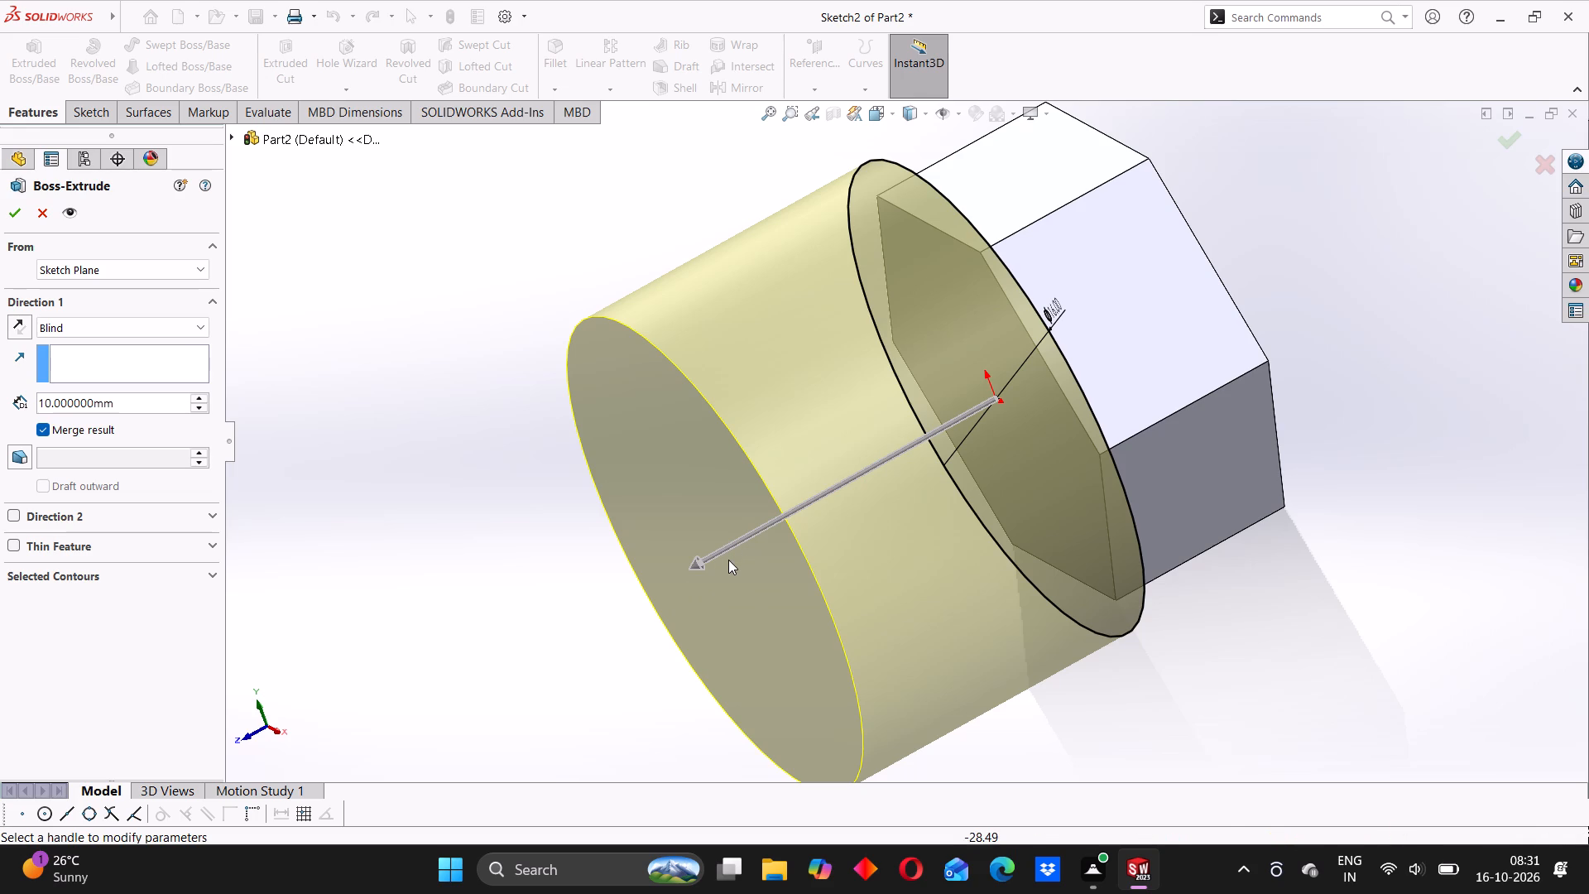
pyautogui.moveTo(780, 545); pyautogui.dragTo(763, 546, button='middle')
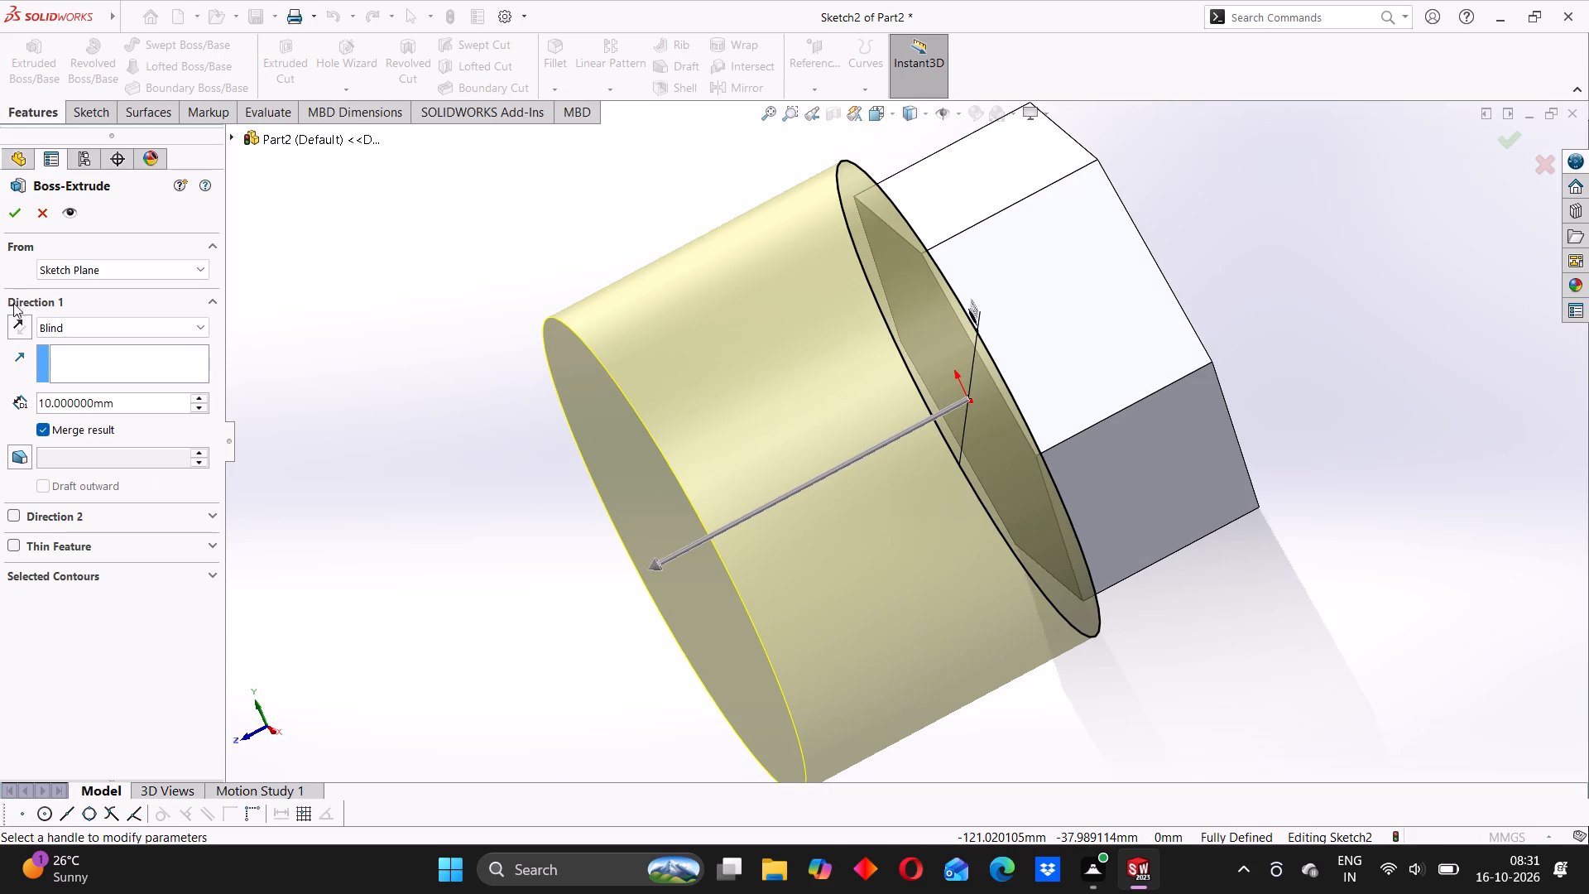
pyautogui.click(17, 222)
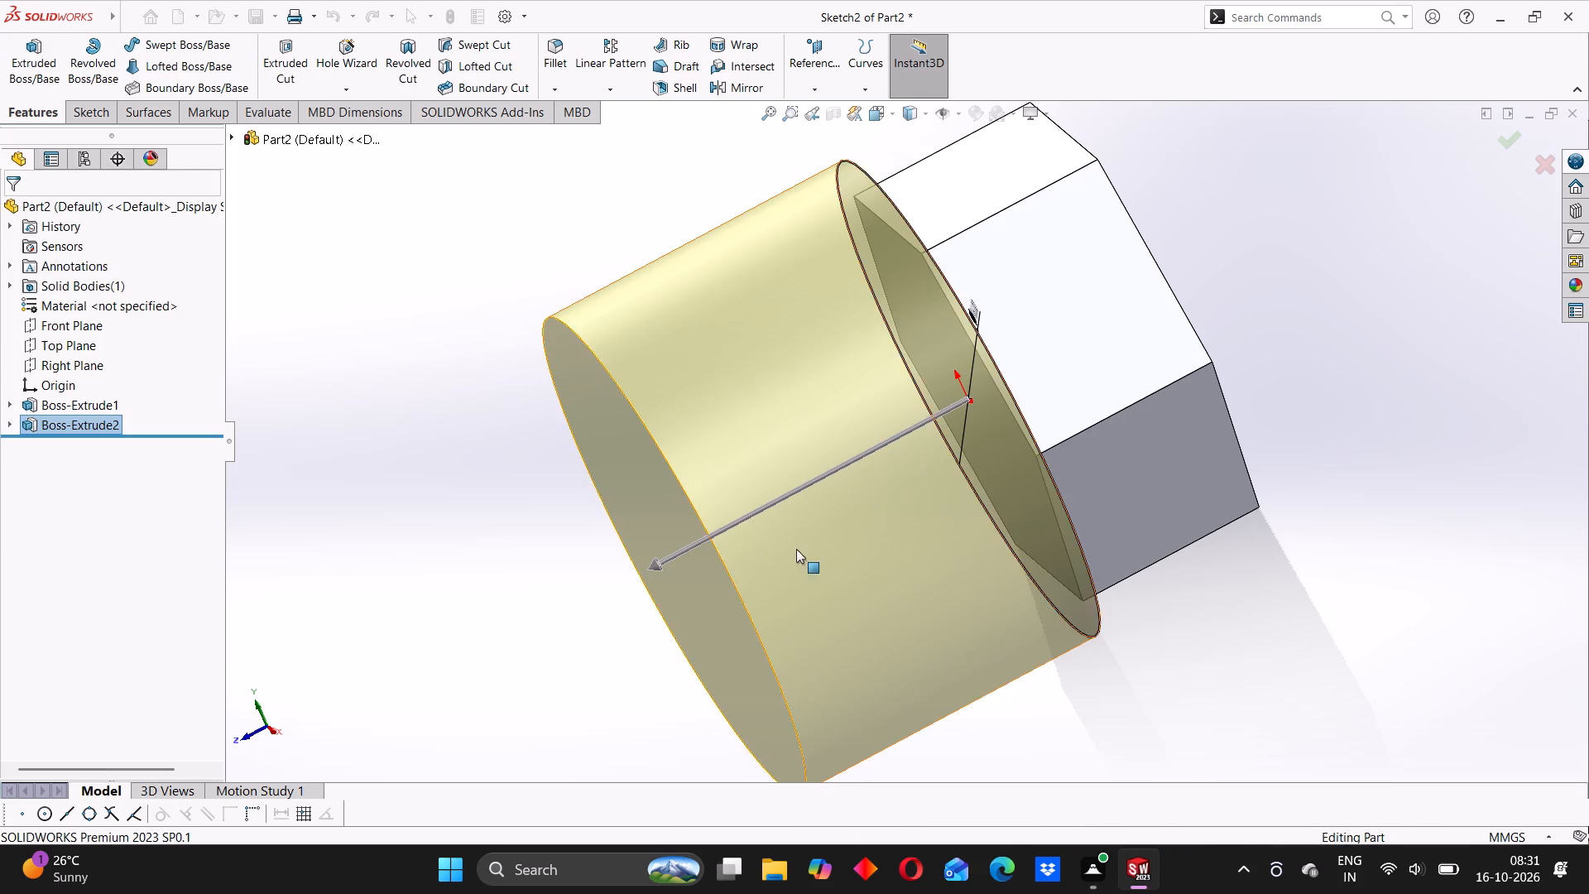
pyautogui.click(533, 533)
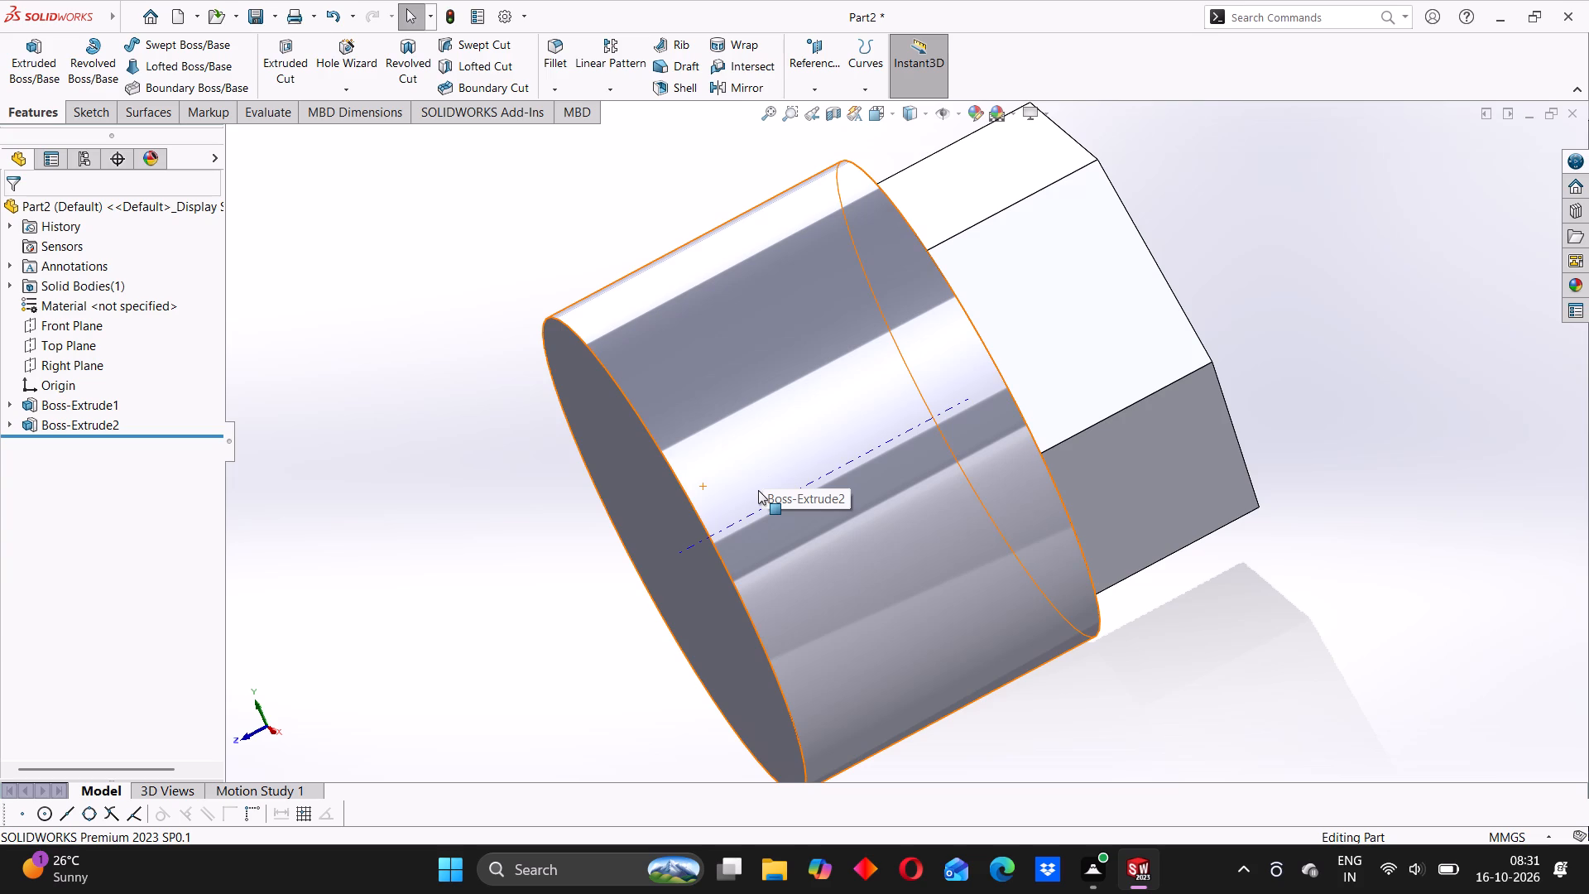
# Start a sketch on the Top Plane and draw a 16 mm vertical centreline from the cylinder's end edge midpoint to the origin.
pyautogui.scroll(-1, 820, 449)
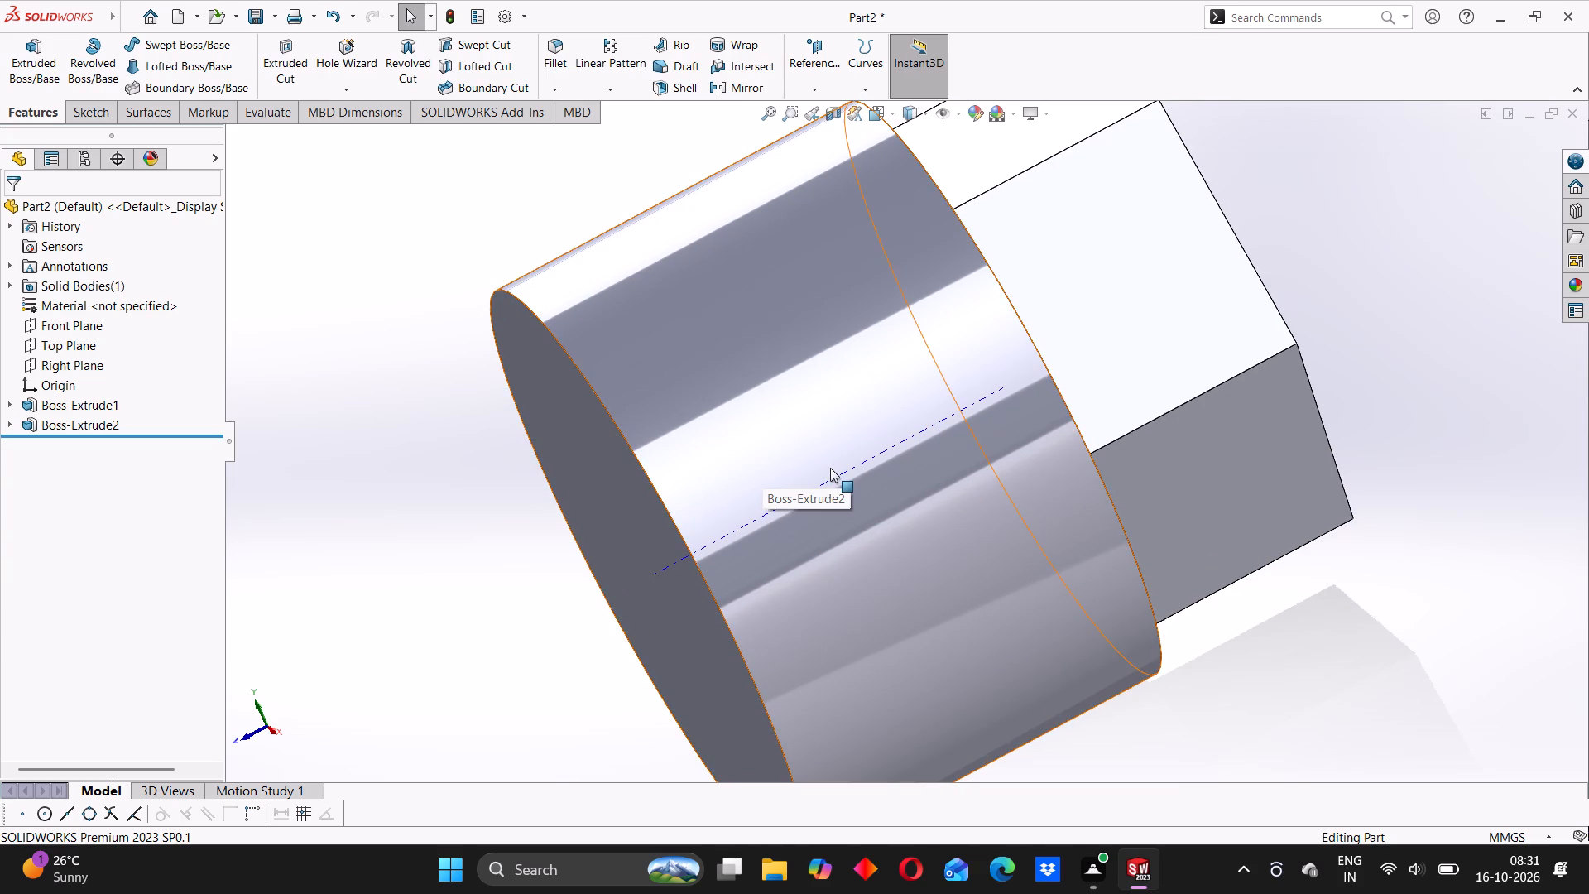
pyautogui.scroll(1, 830, 468)
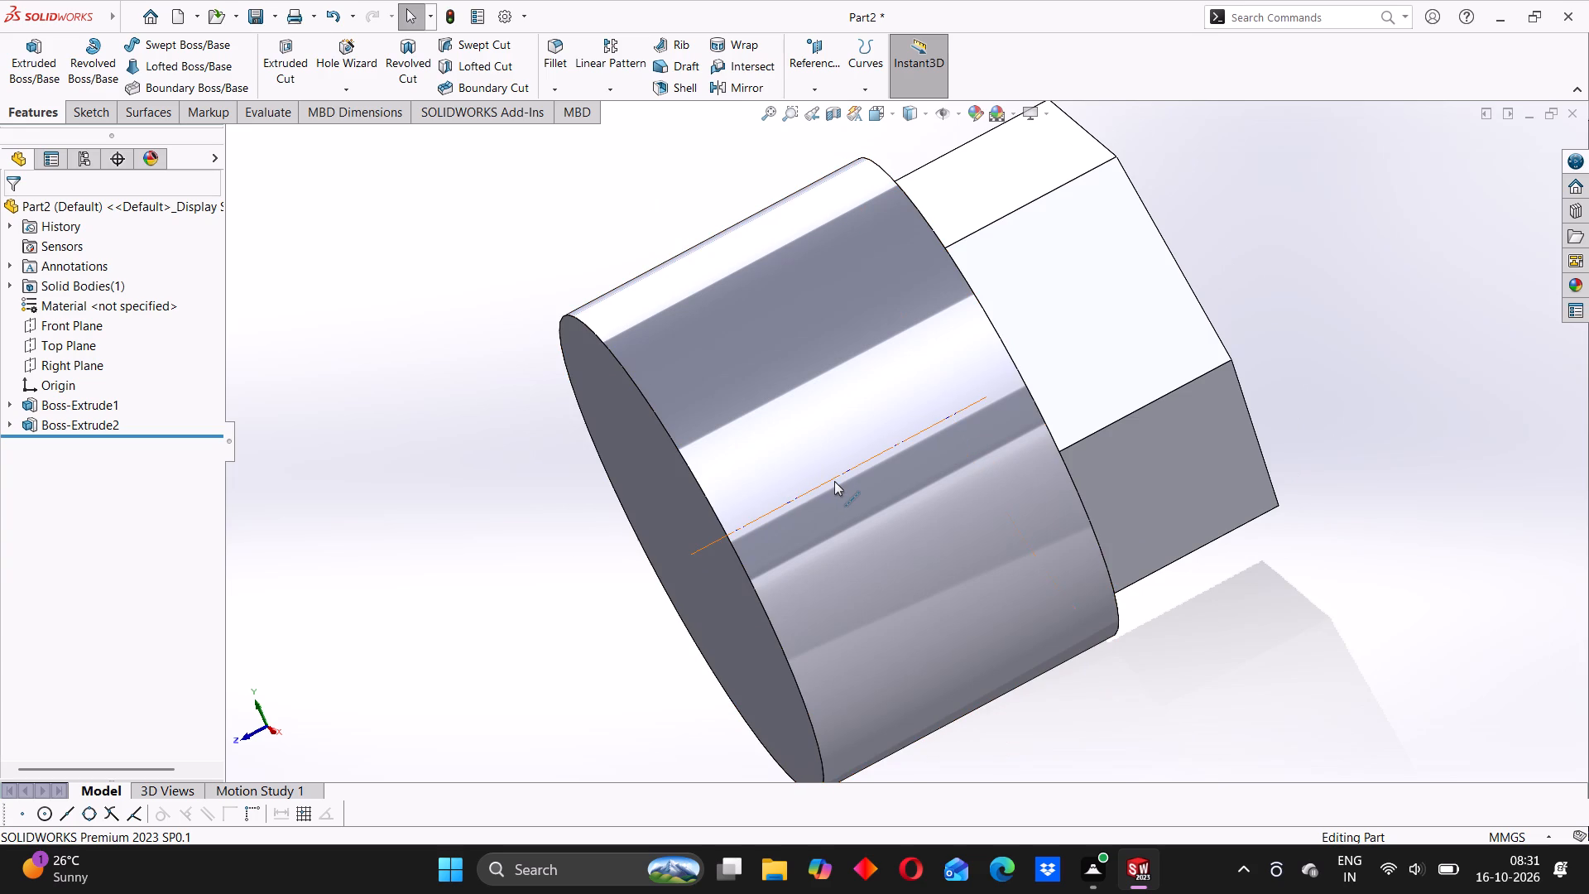
pyautogui.moveTo(1083, 383); pyautogui.dragTo(1004, 438, button='middle')
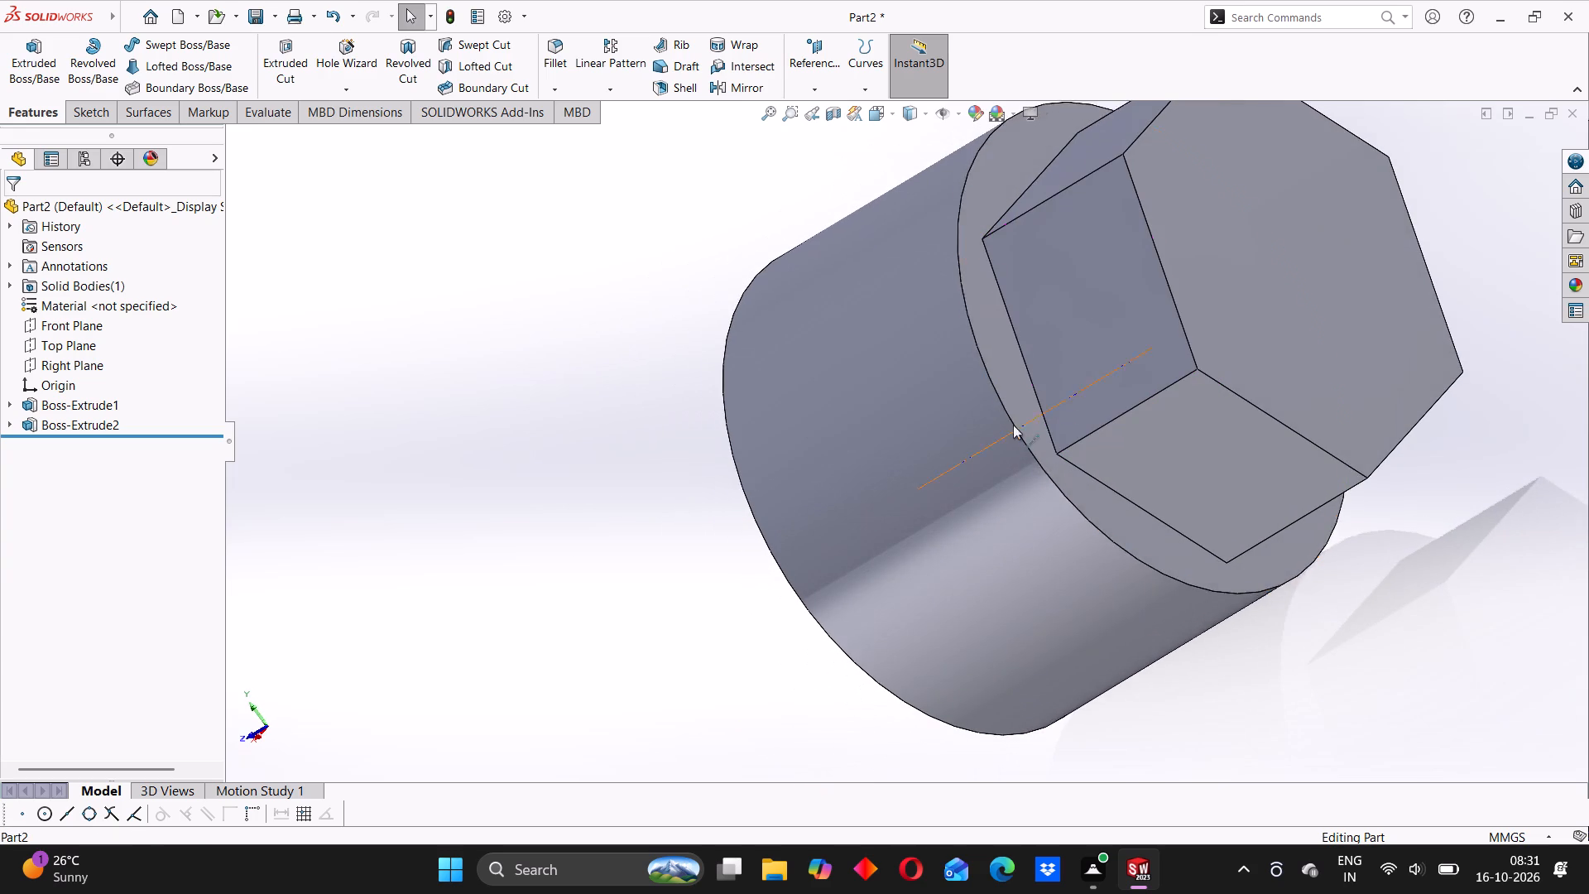
pyautogui.click(1299, 279)
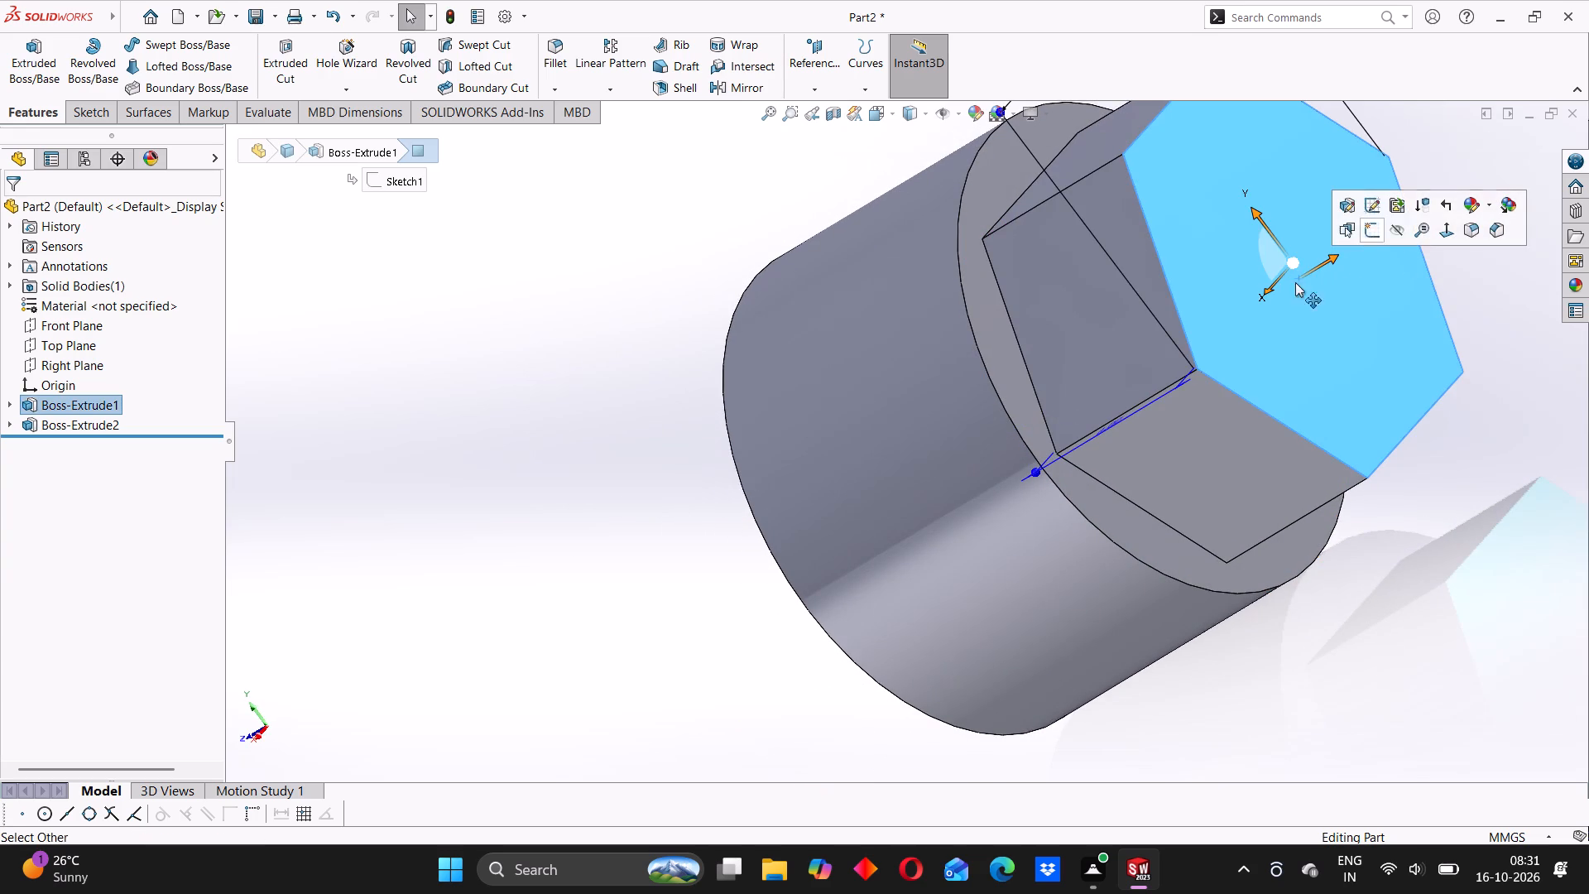
pyautogui.click(642, 429)
pyautogui.moveTo(686, 434); pyautogui.dragTo(732, 416, button='middle')
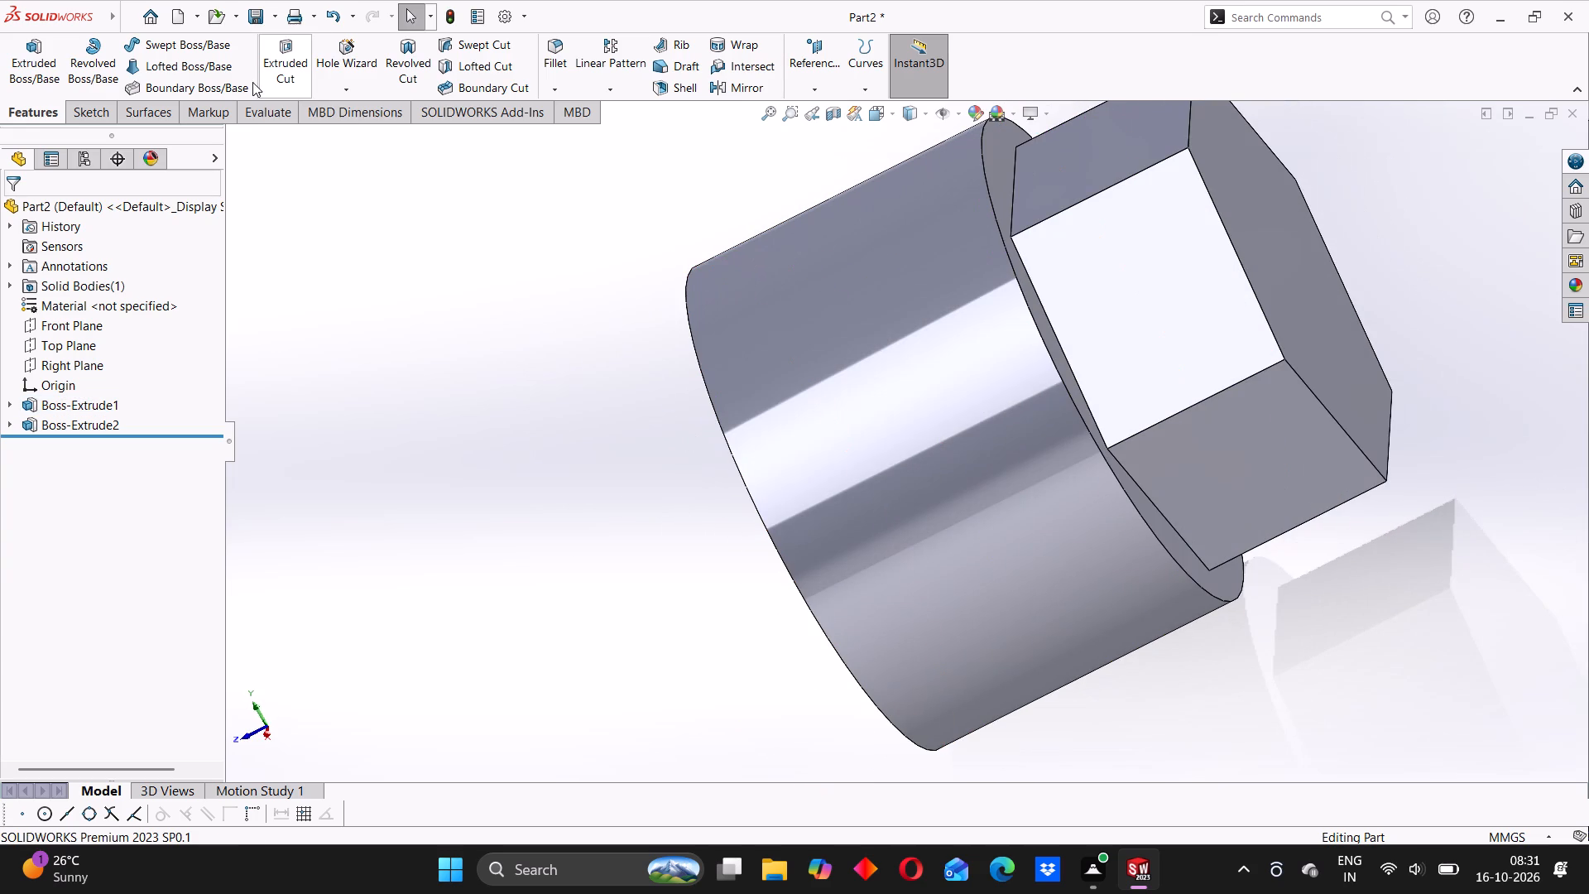
pyautogui.click(65, 348)
pyautogui.click(86, 321)
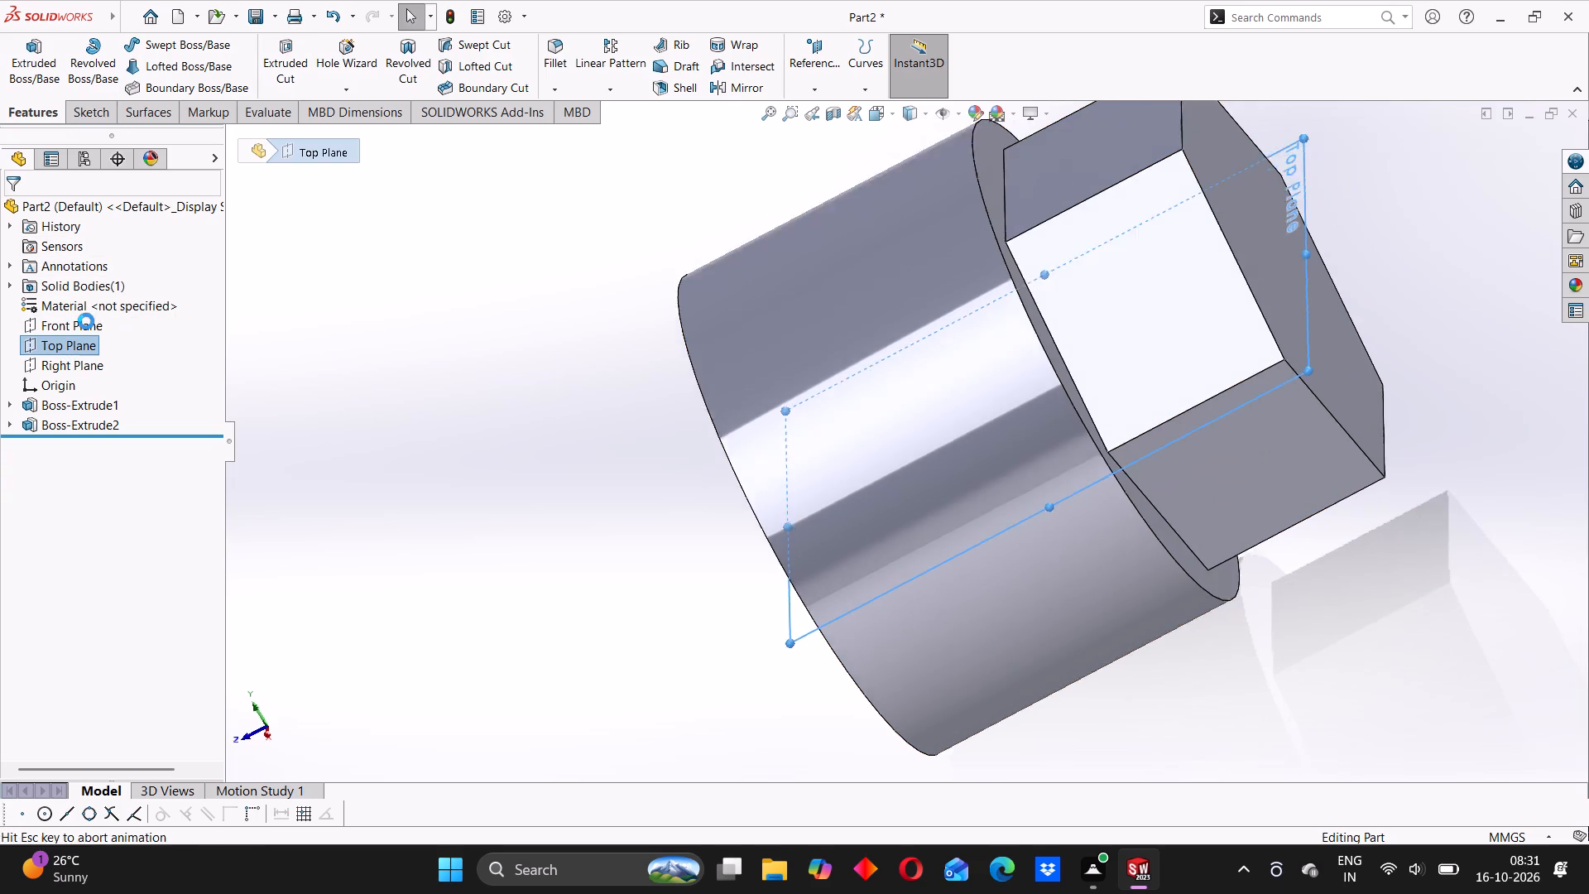
pyautogui.click(293, 279)
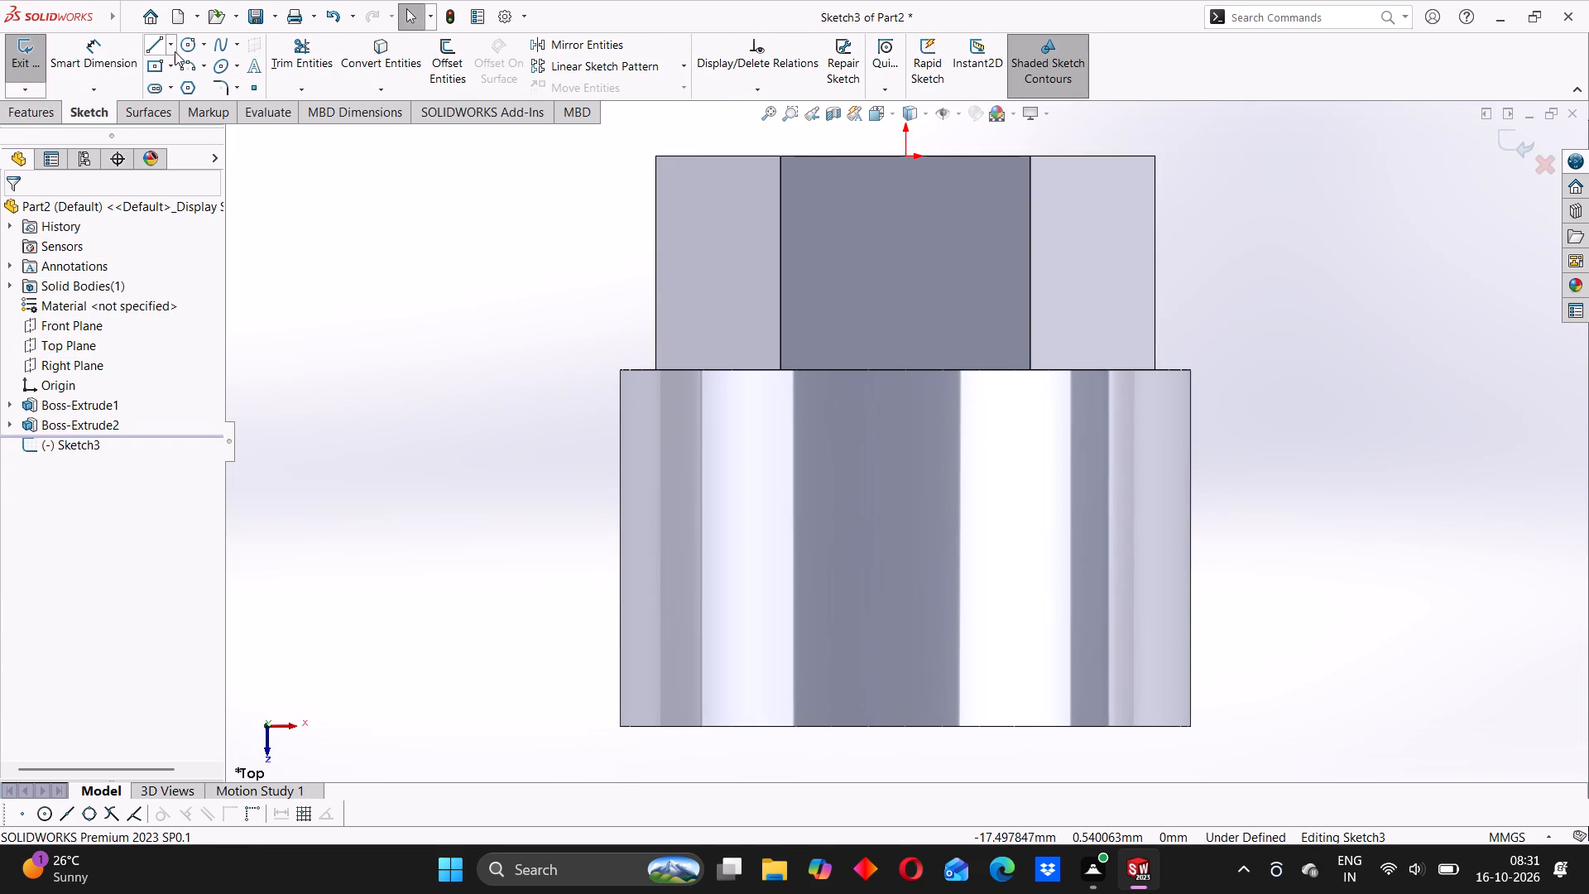
pyautogui.click(175, 45)
pyautogui.click(190, 82)
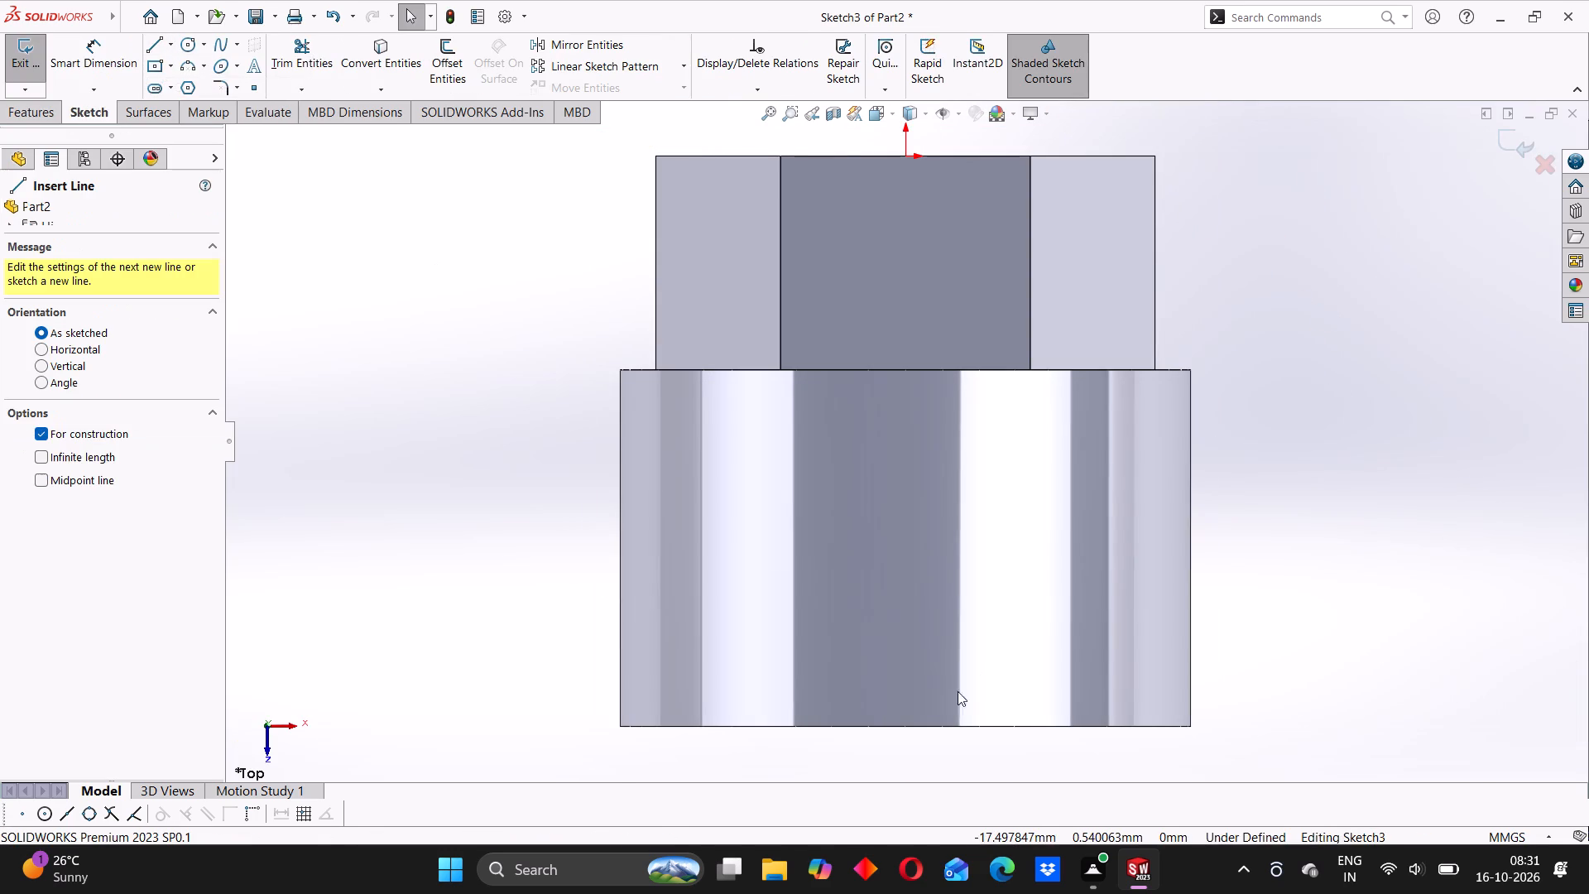
pyautogui.click(906, 728)
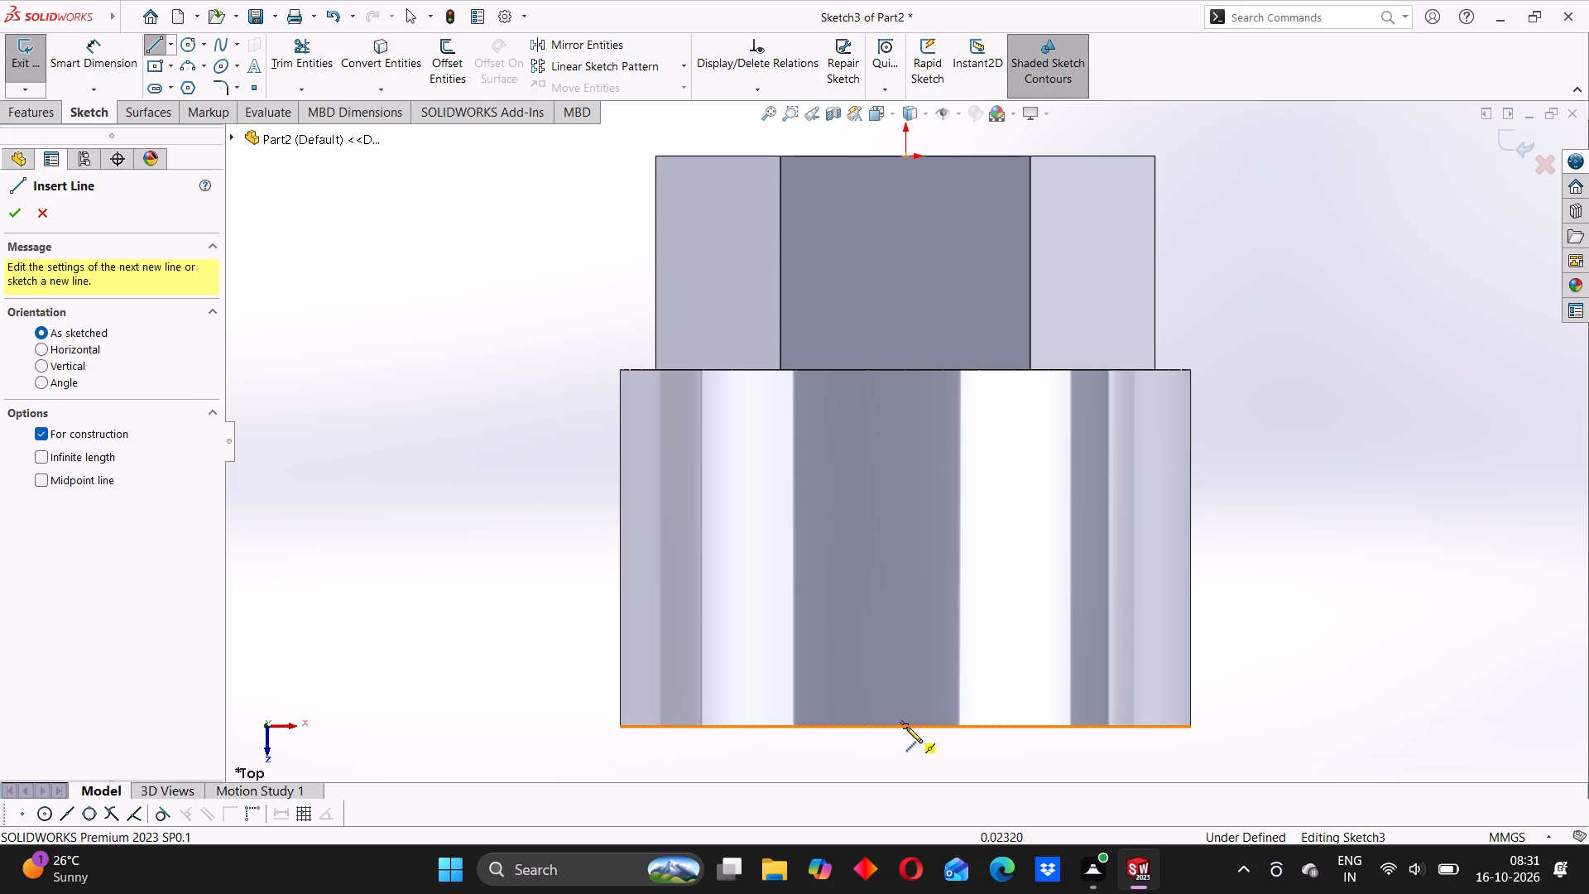
pyautogui.click(905, 158)
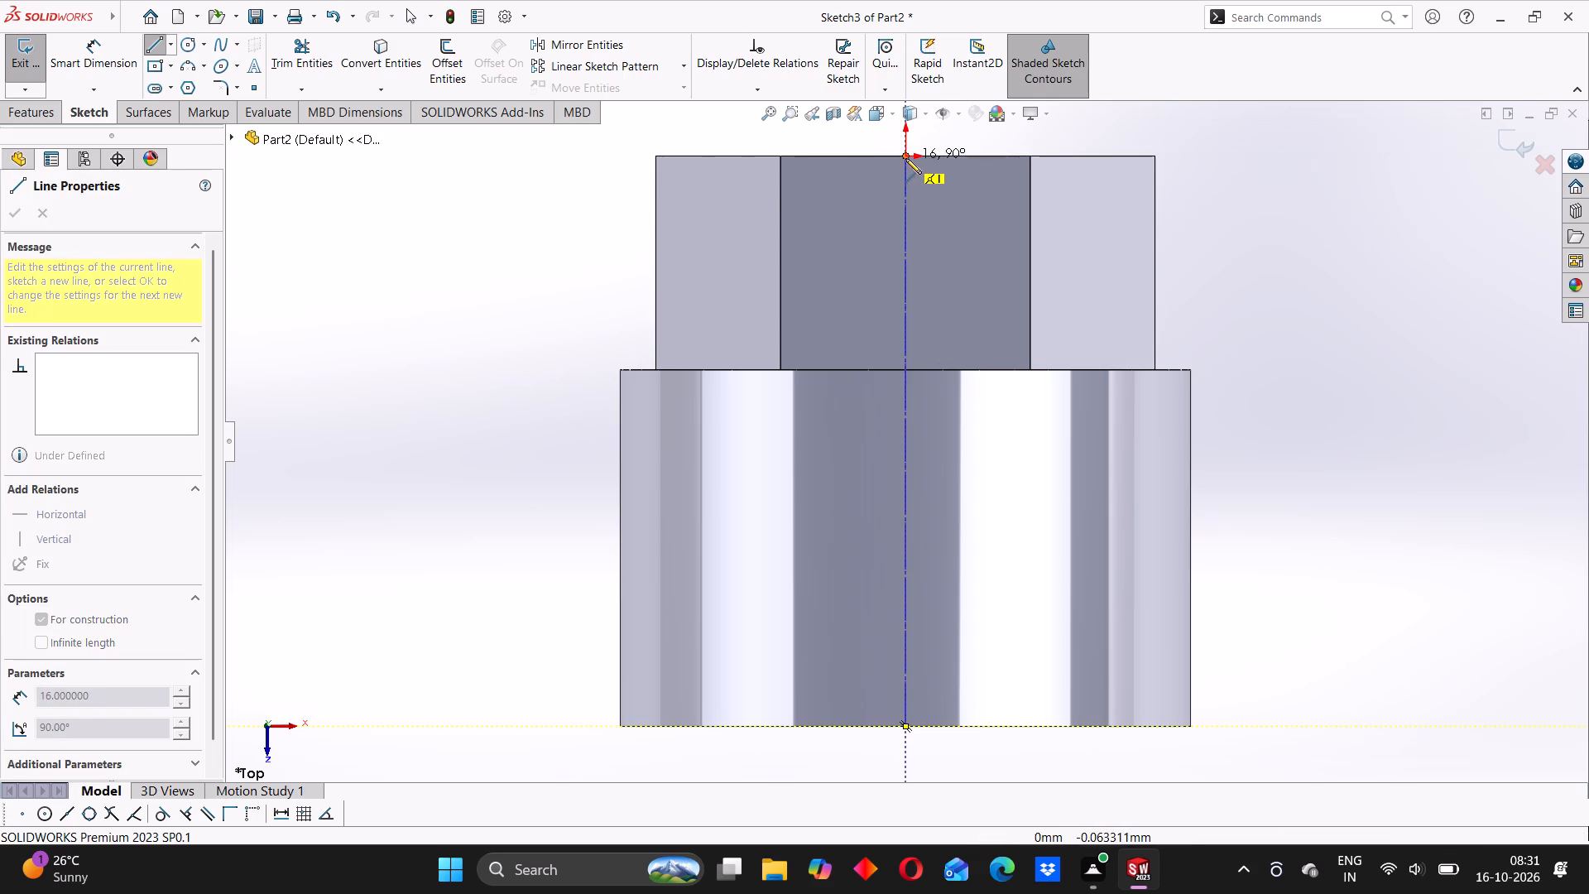
pyautogui.rightClick(458, 273)
pyautogui.click(482, 291)
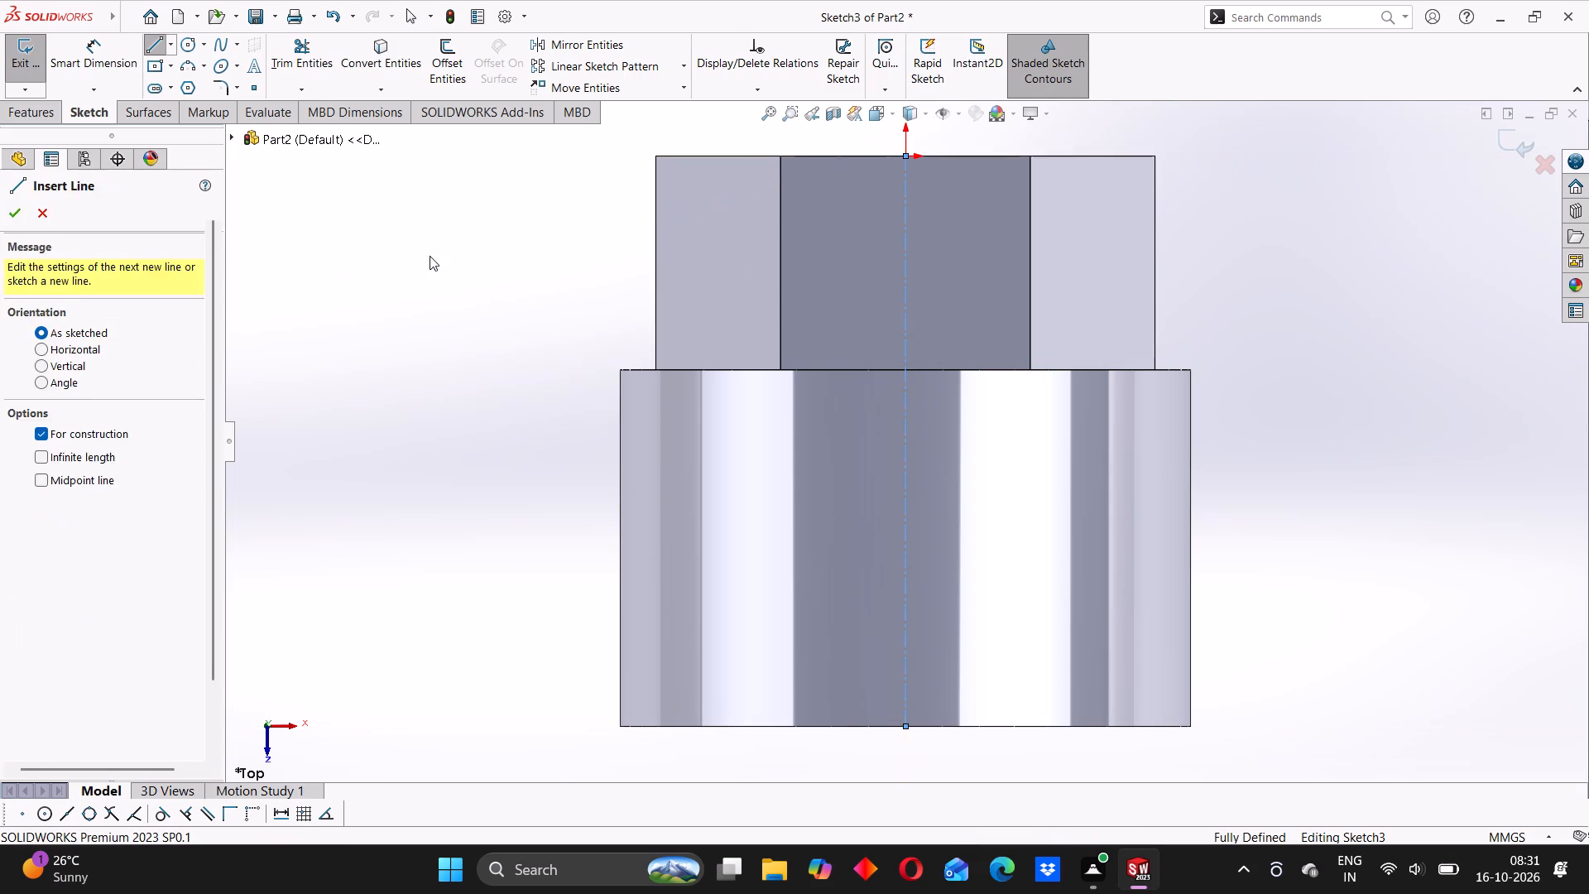
# Sketch an open bore profile: about 3 mm horizontally from the origin, down parallel to the centreline, and about 2.1 mm slanting outward to the cylinder's end edge.
pyautogui.click(161, 48)
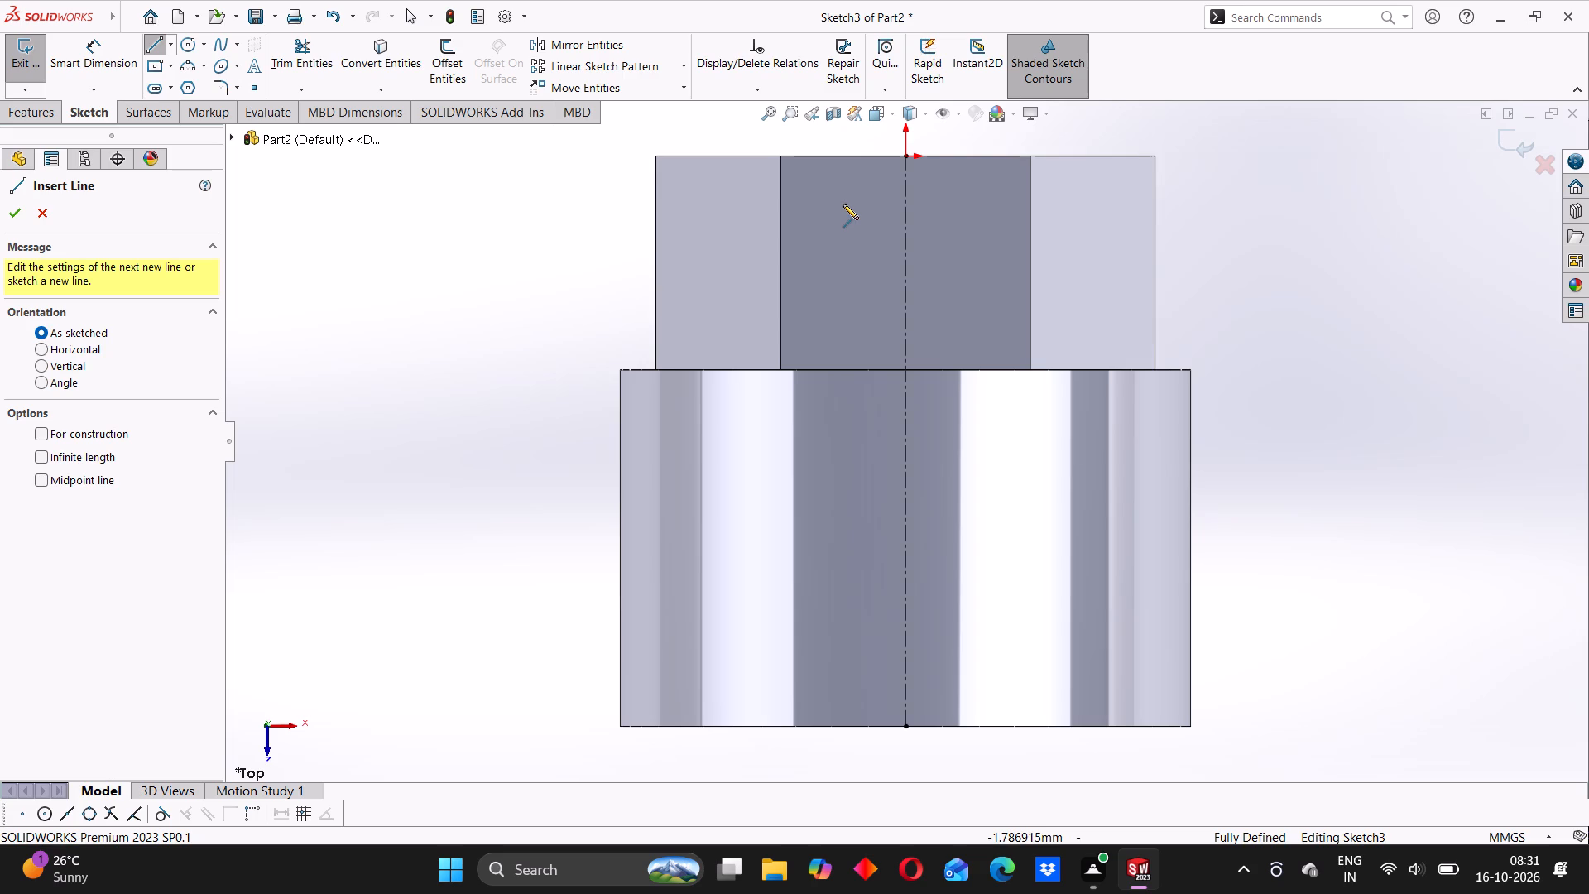
pyautogui.click(905, 156)
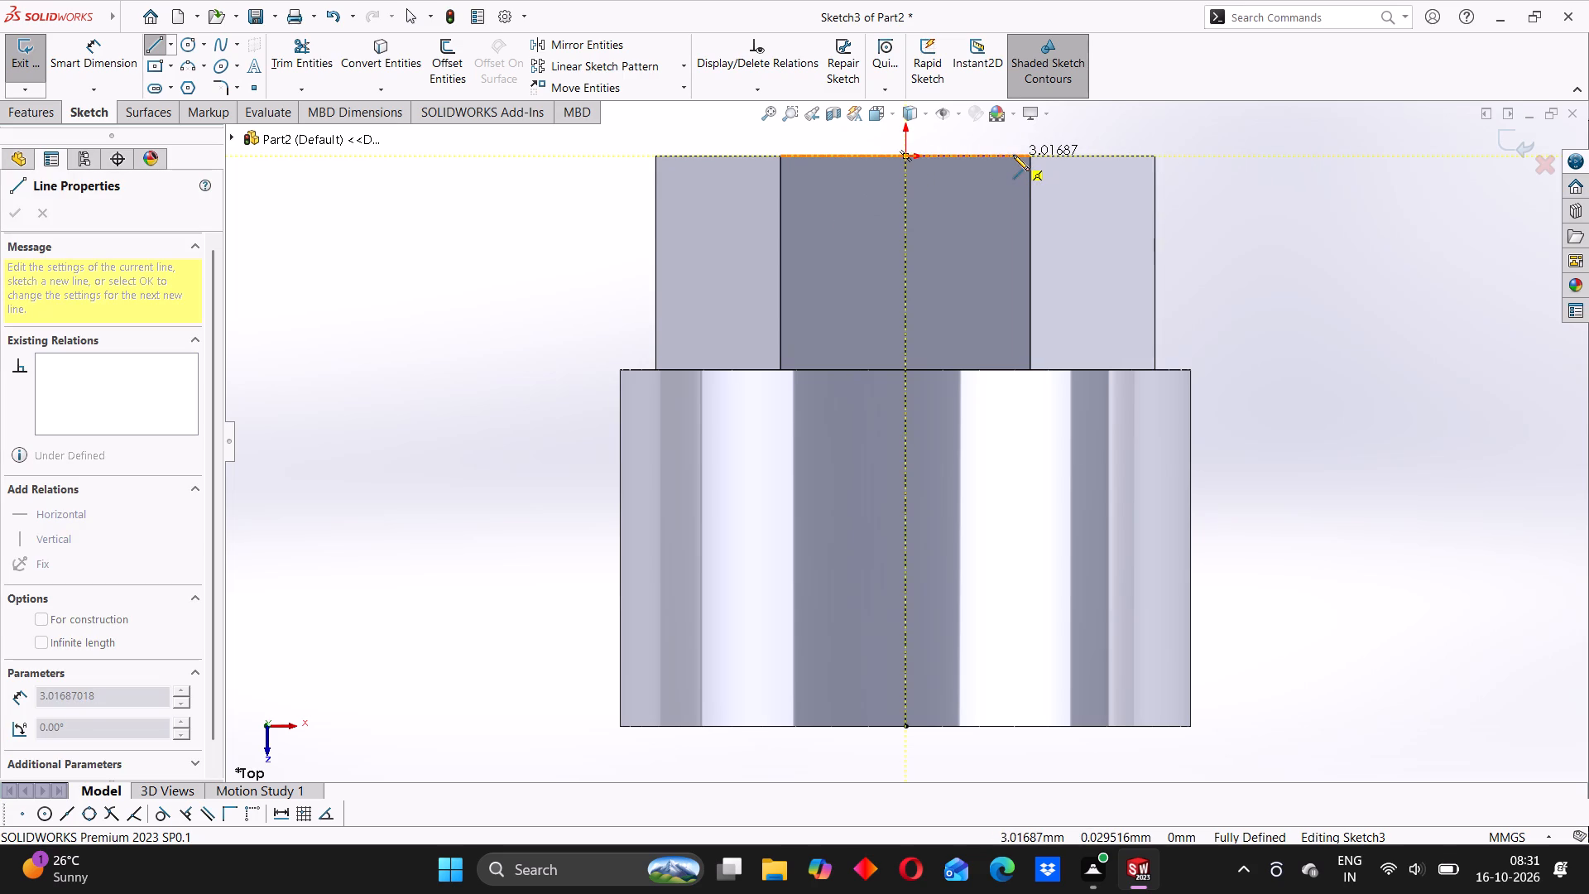
pyautogui.click(1014, 155)
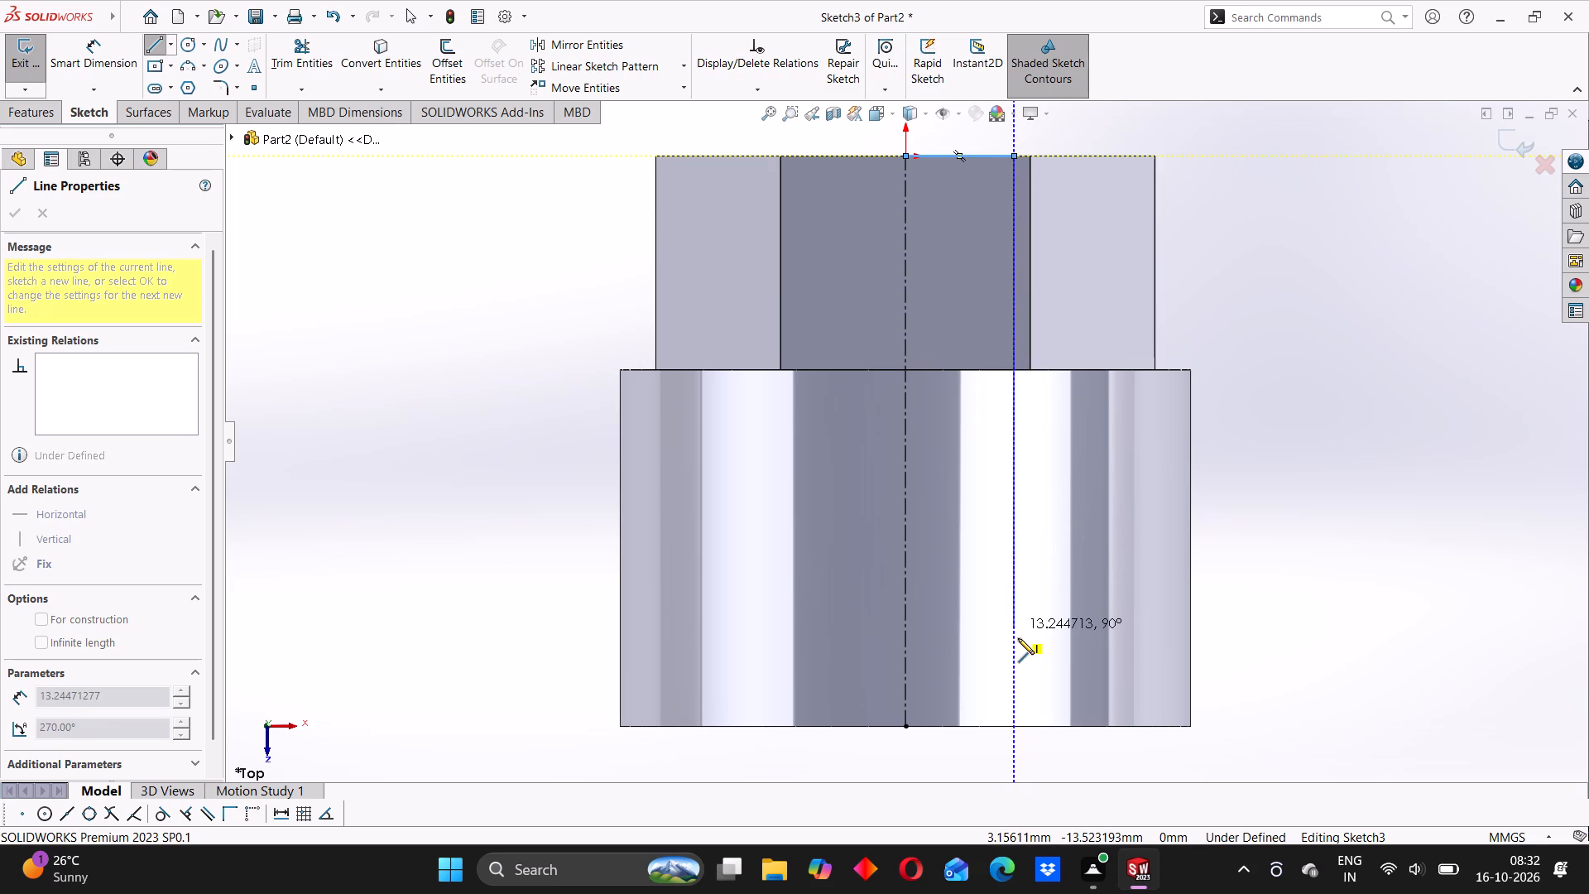
pyautogui.click(1016, 667)
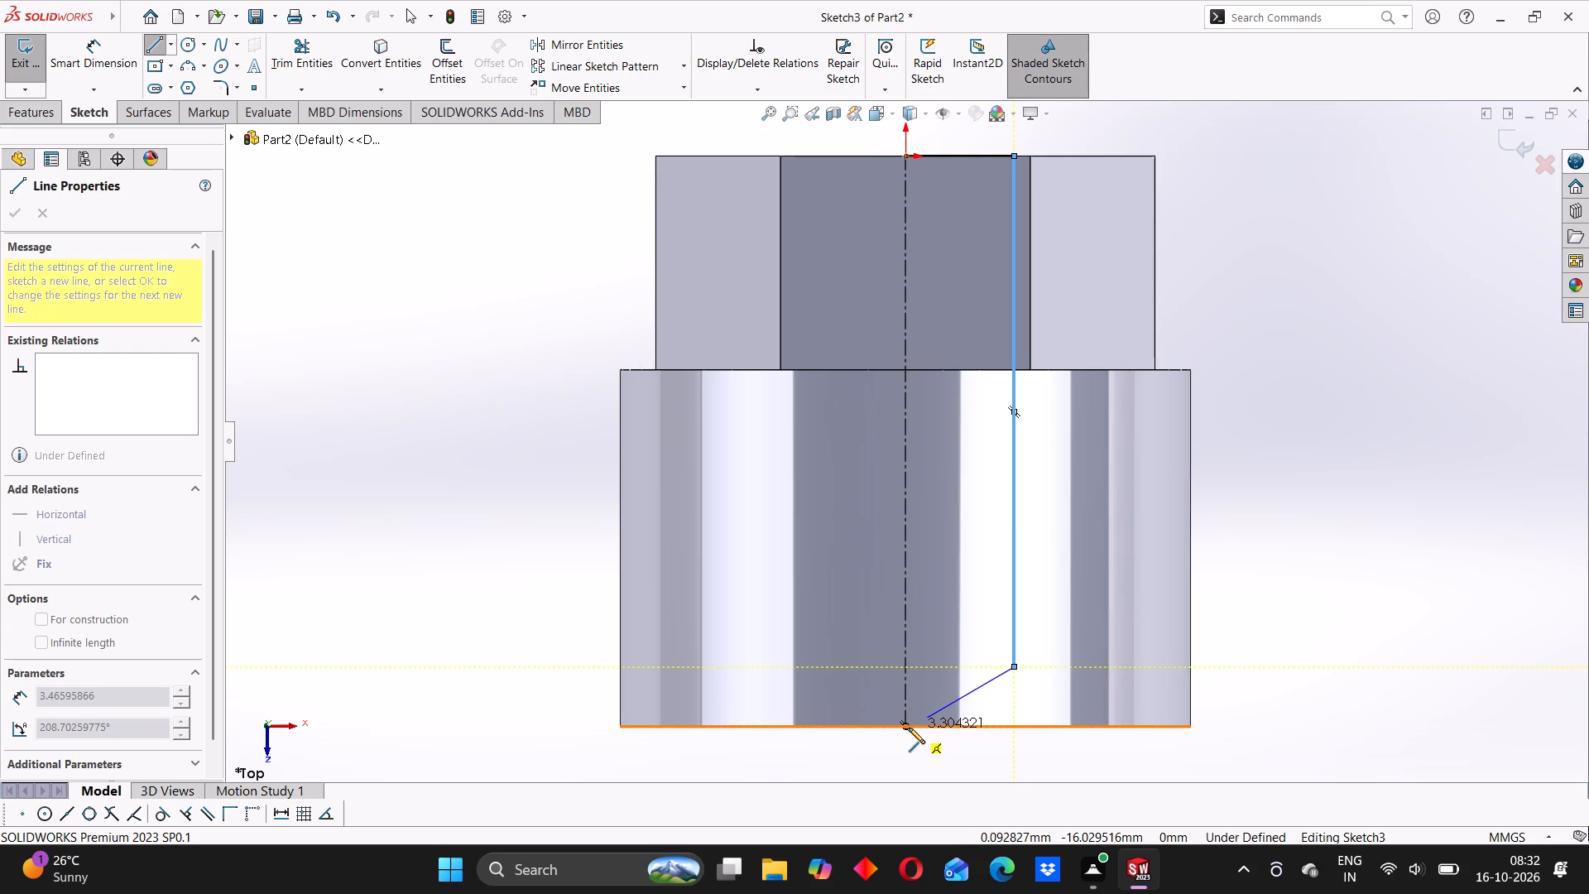
pyautogui.click(1061, 724)
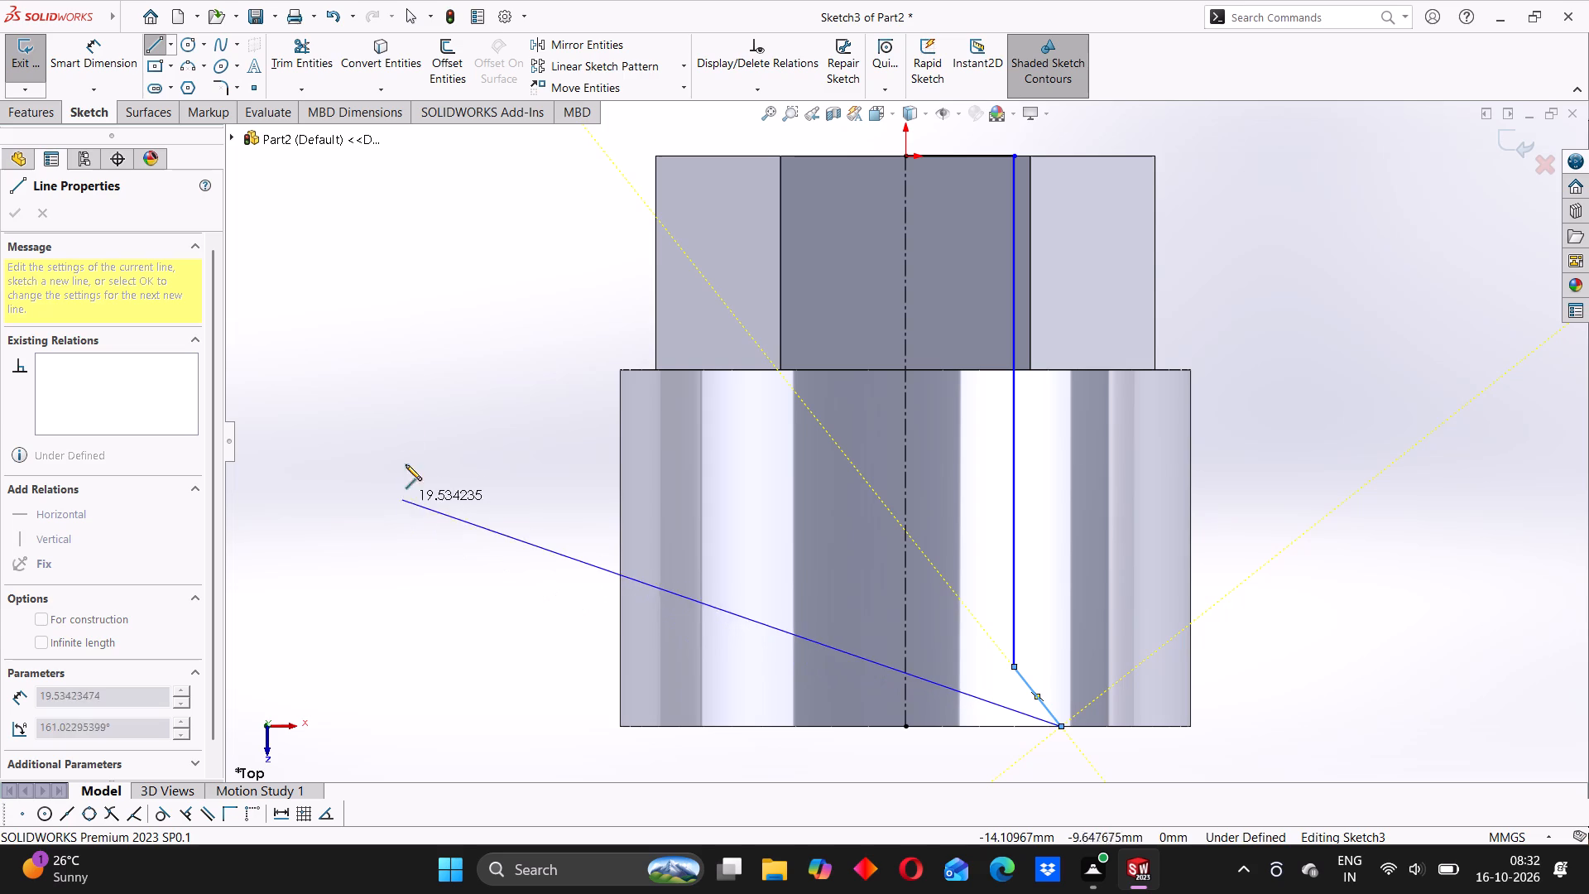
pyautogui.rightClick(404, 421)
pyautogui.click(421, 430)
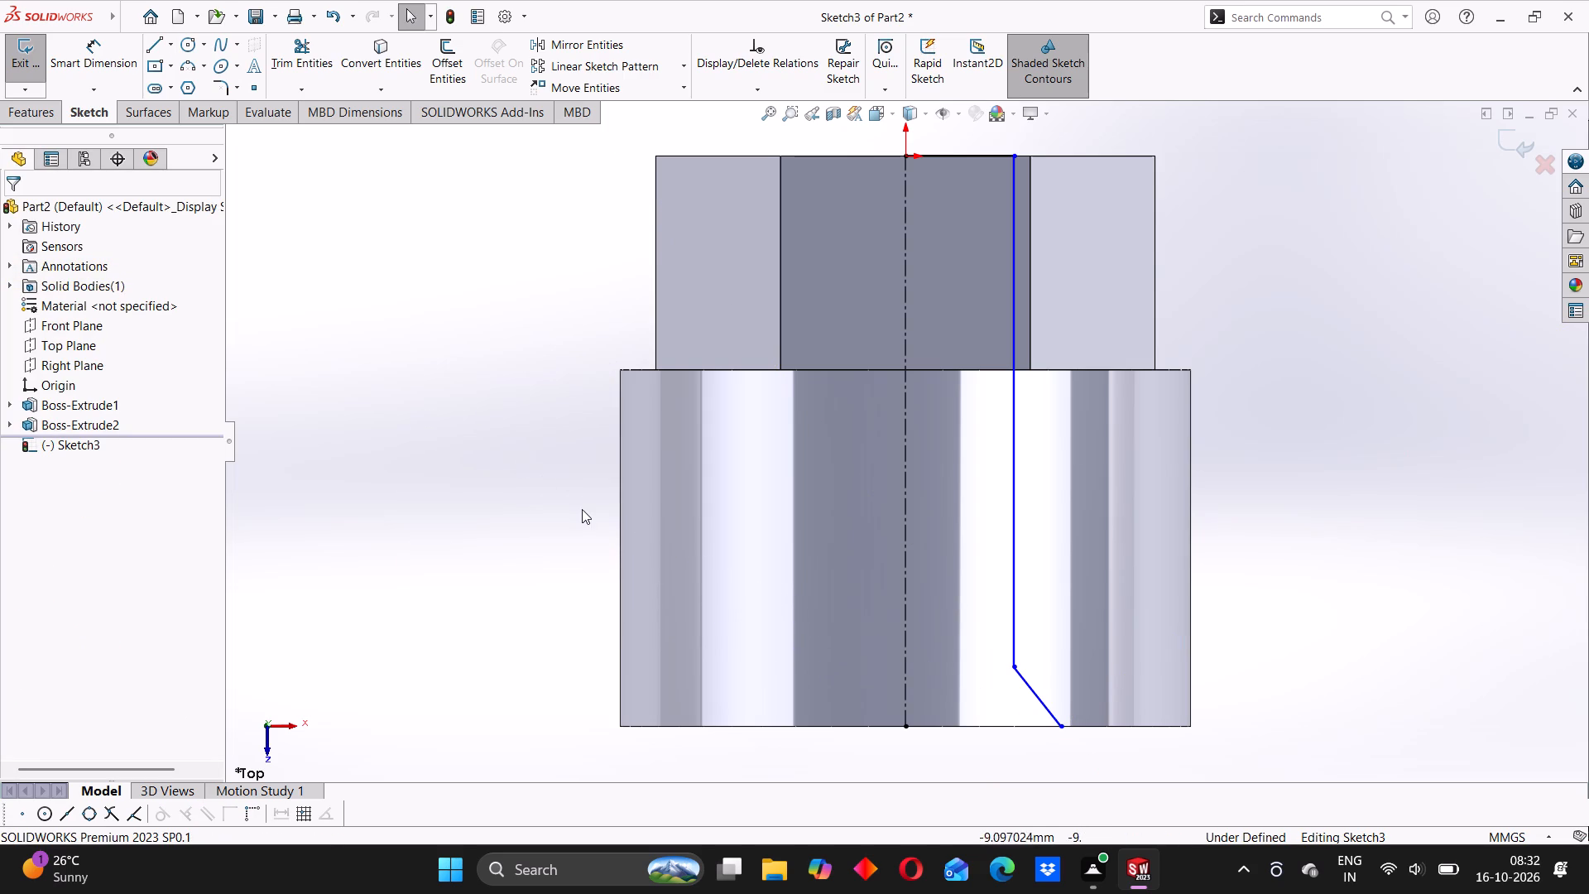
# Dimension the long vertical profile line across the centreline as a doubled distance of 6 mm.
pyautogui.scroll(2, 680, 445)
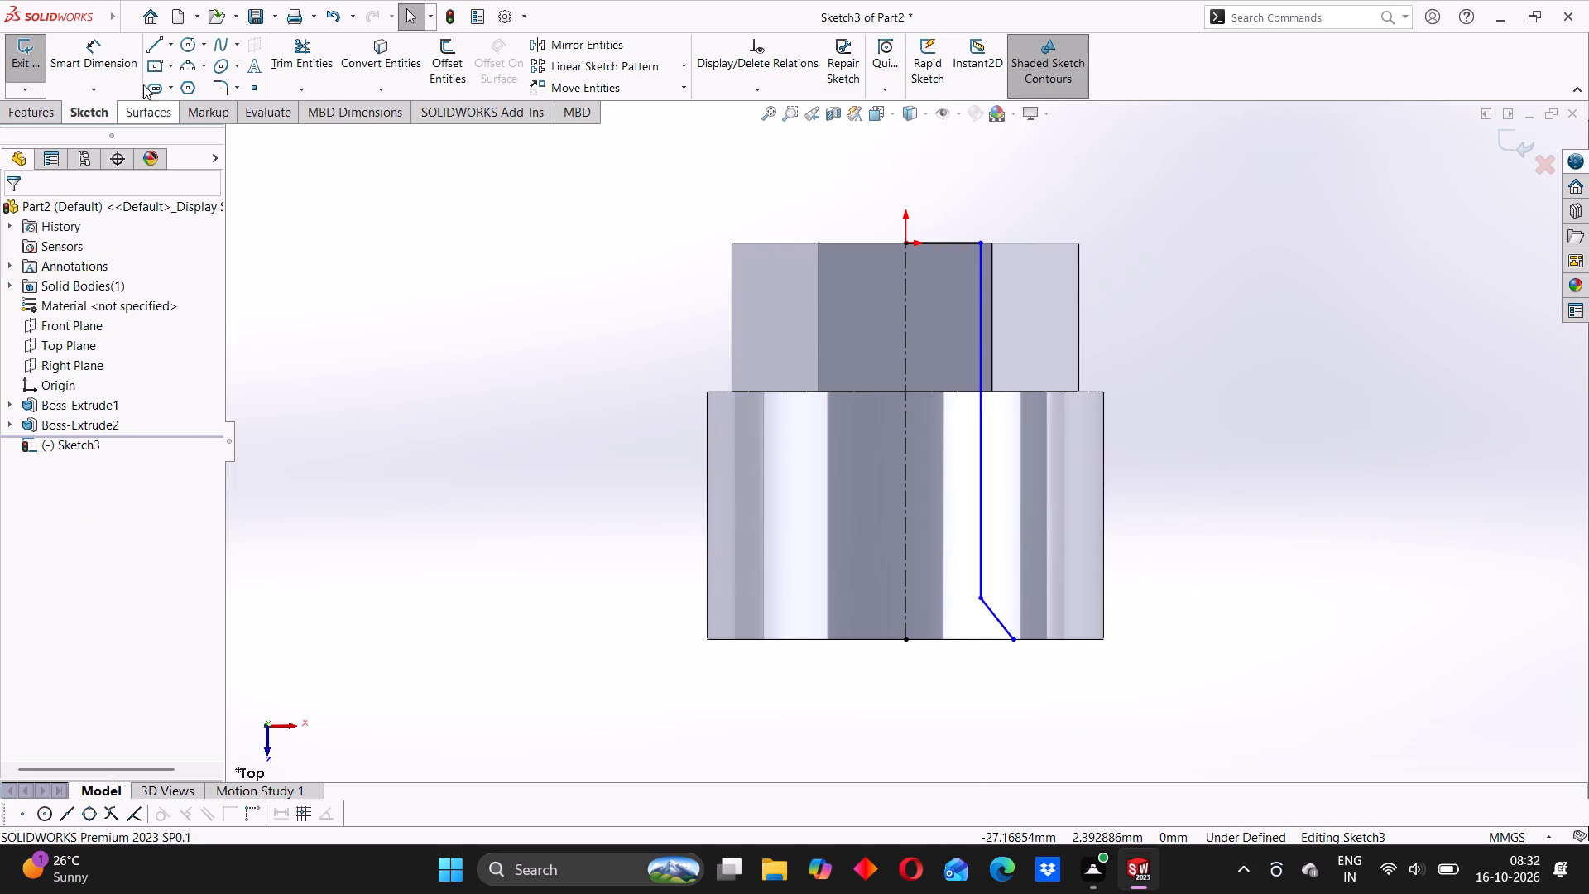
pyautogui.click(111, 61)
pyautogui.click(982, 277)
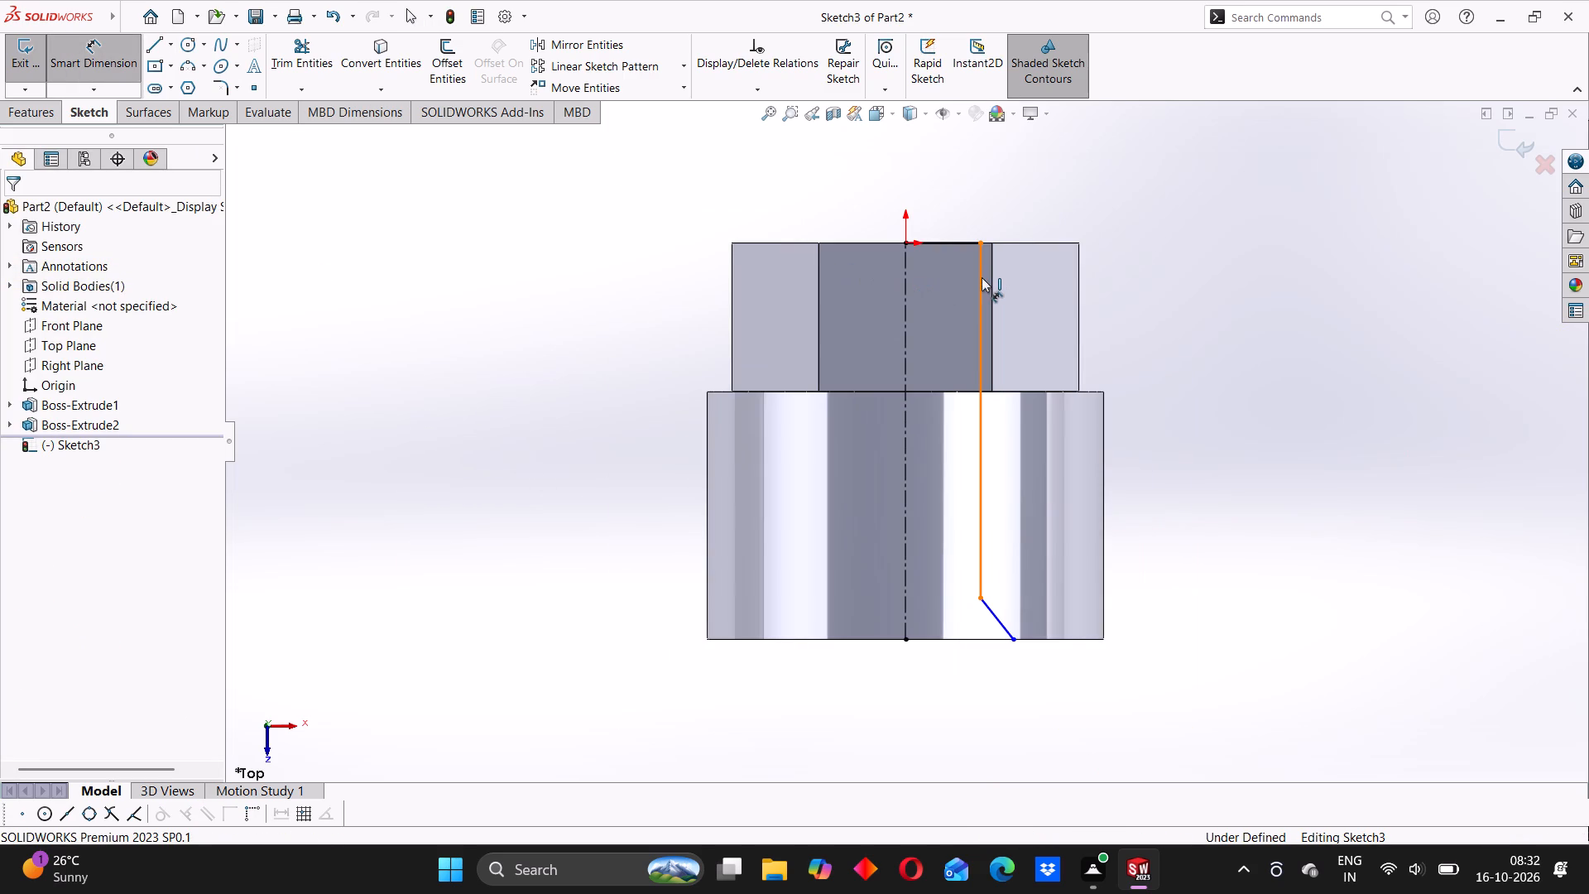
pyautogui.click(910, 293)
pyautogui.click(903, 180)
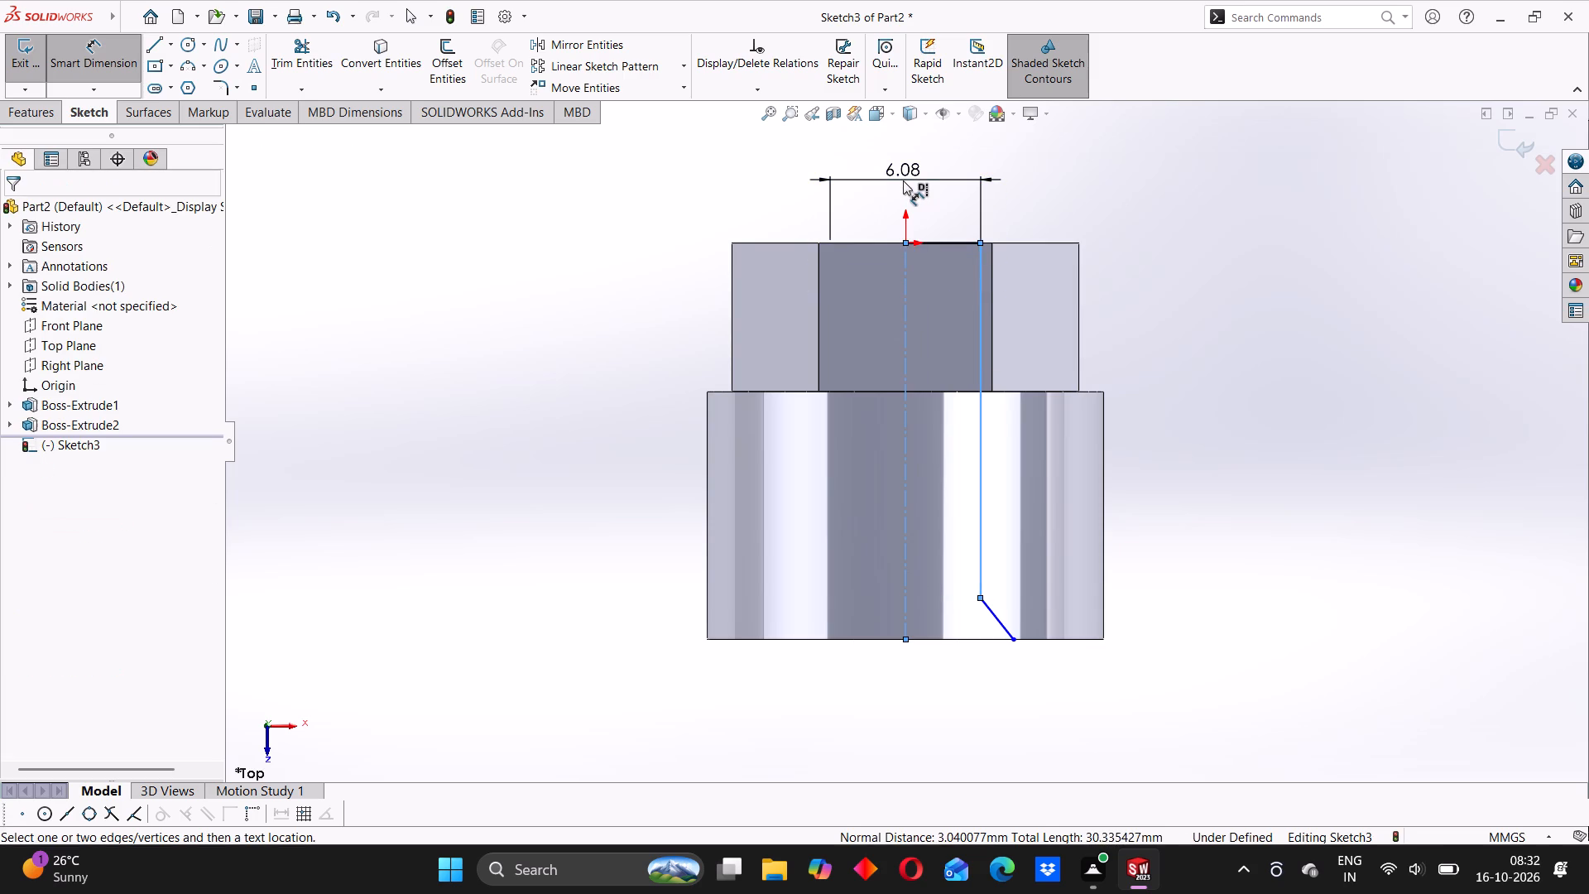
pyautogui.press('6')
pyautogui.press('Return')
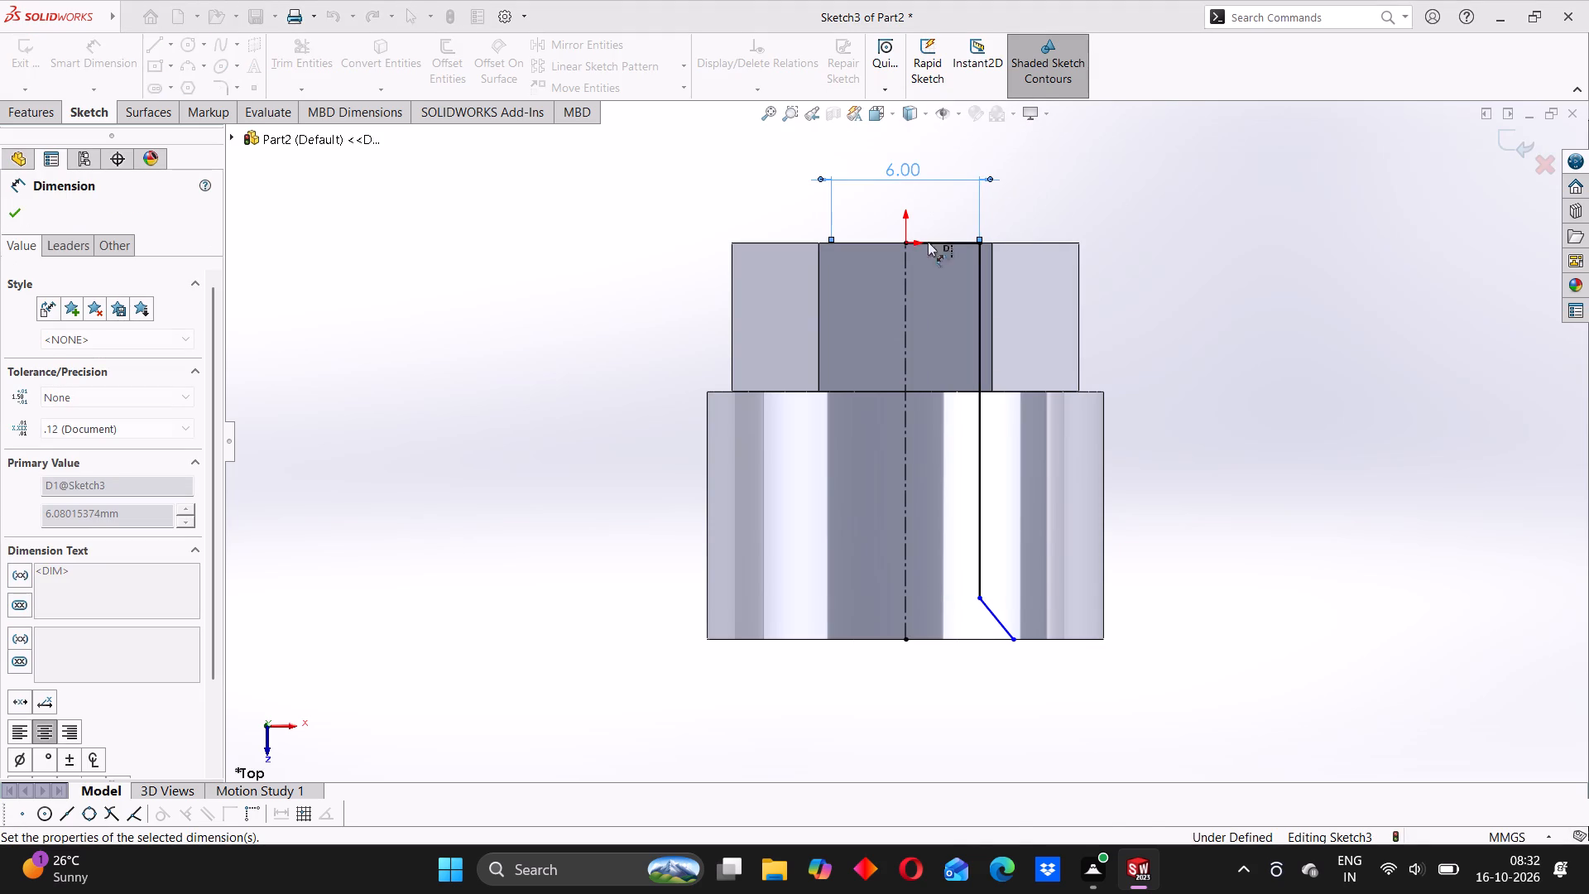
pyautogui.click(649, 365)
pyautogui.scroll(-3, 962, 617)
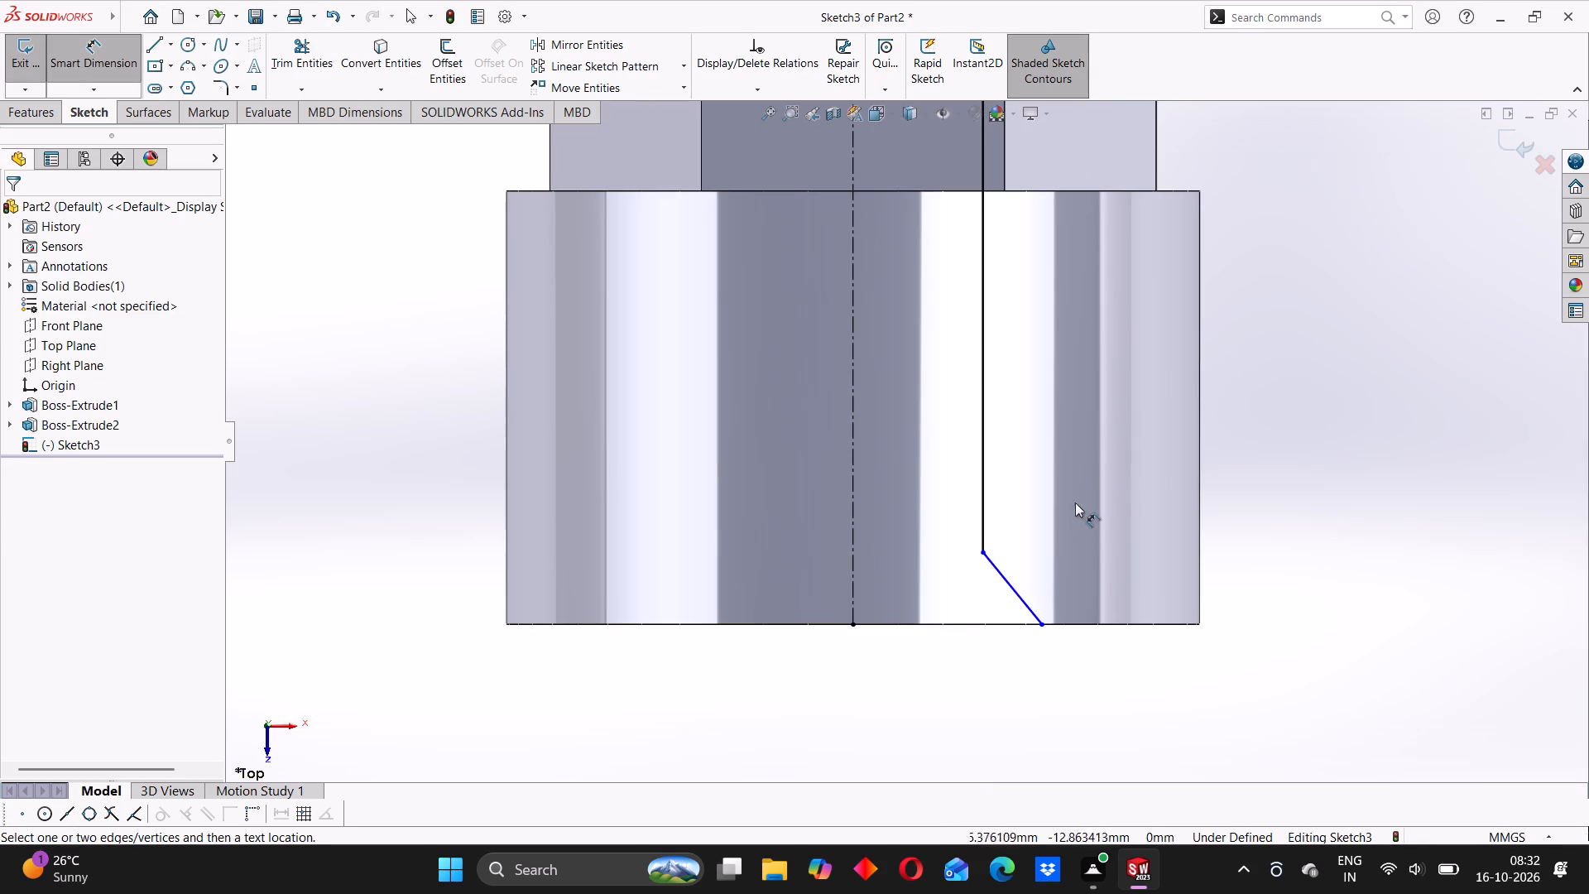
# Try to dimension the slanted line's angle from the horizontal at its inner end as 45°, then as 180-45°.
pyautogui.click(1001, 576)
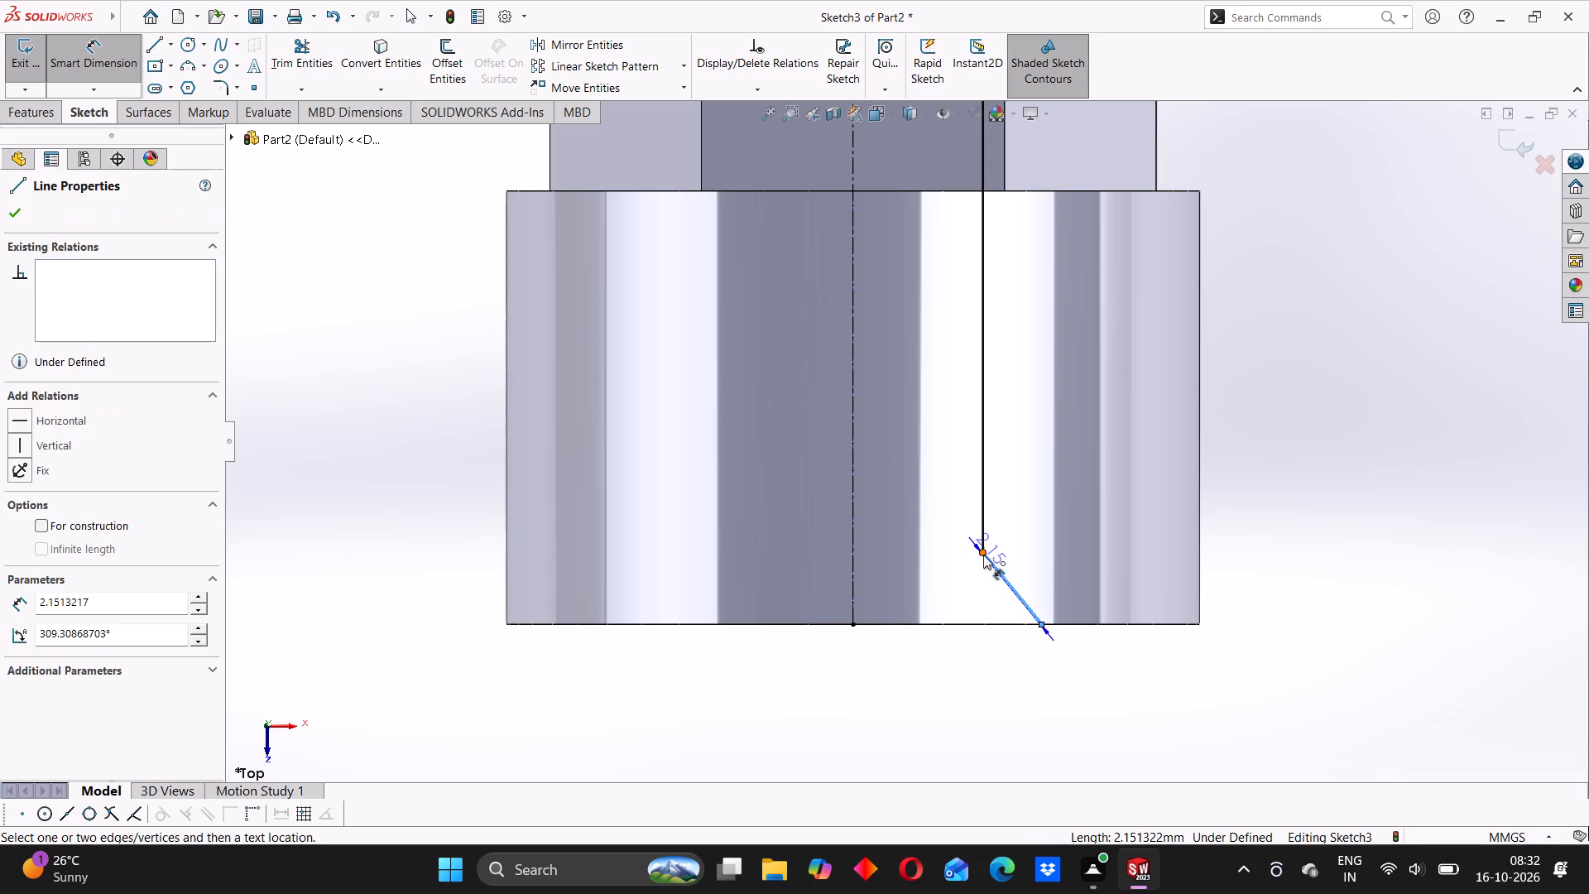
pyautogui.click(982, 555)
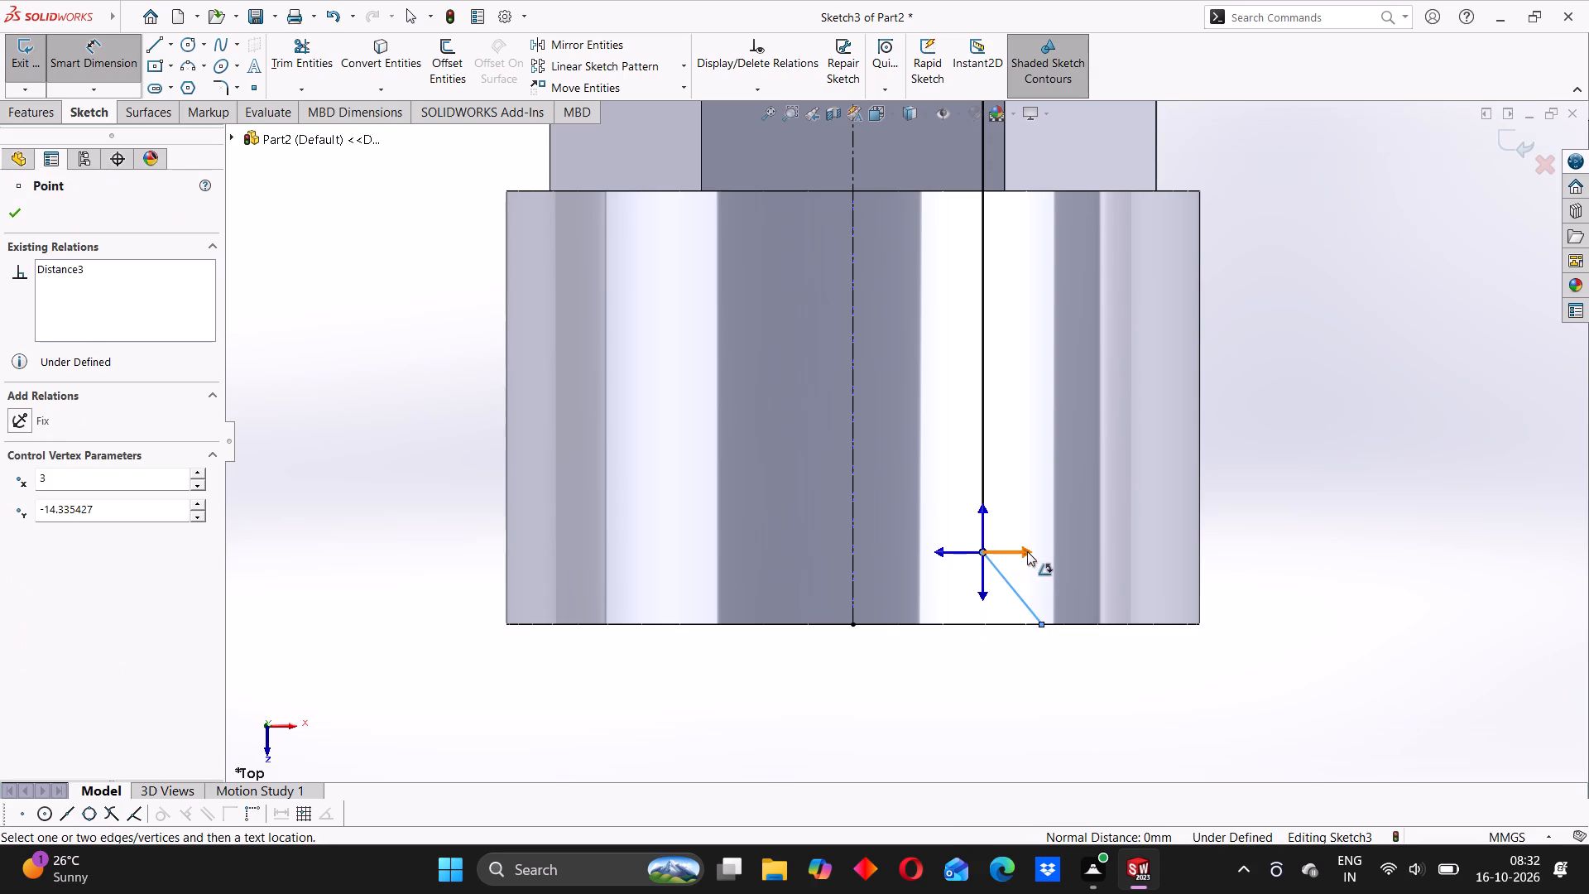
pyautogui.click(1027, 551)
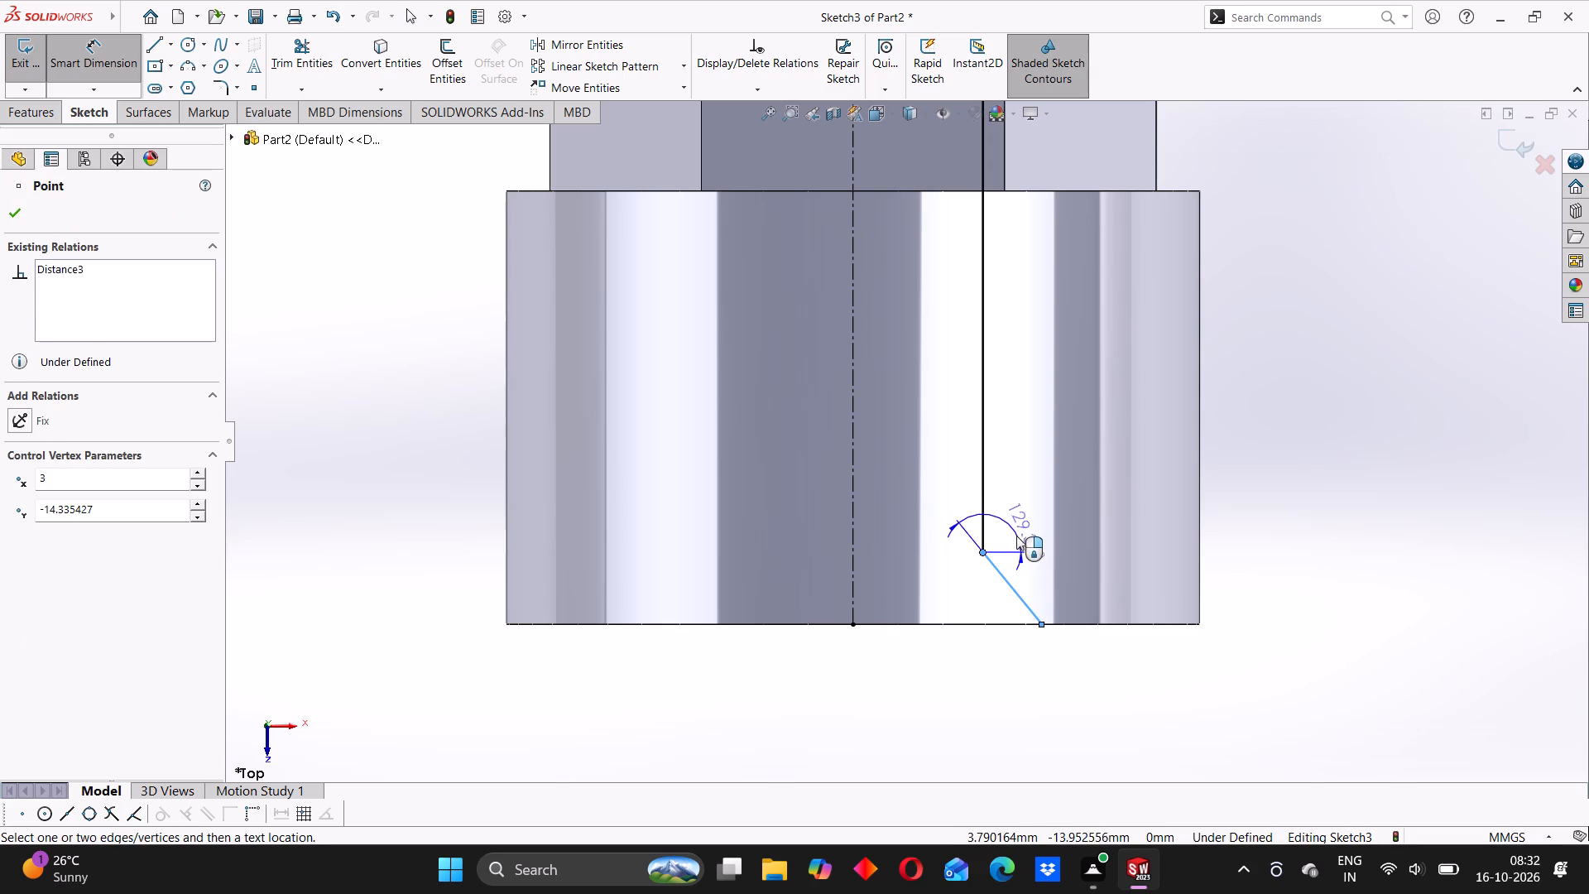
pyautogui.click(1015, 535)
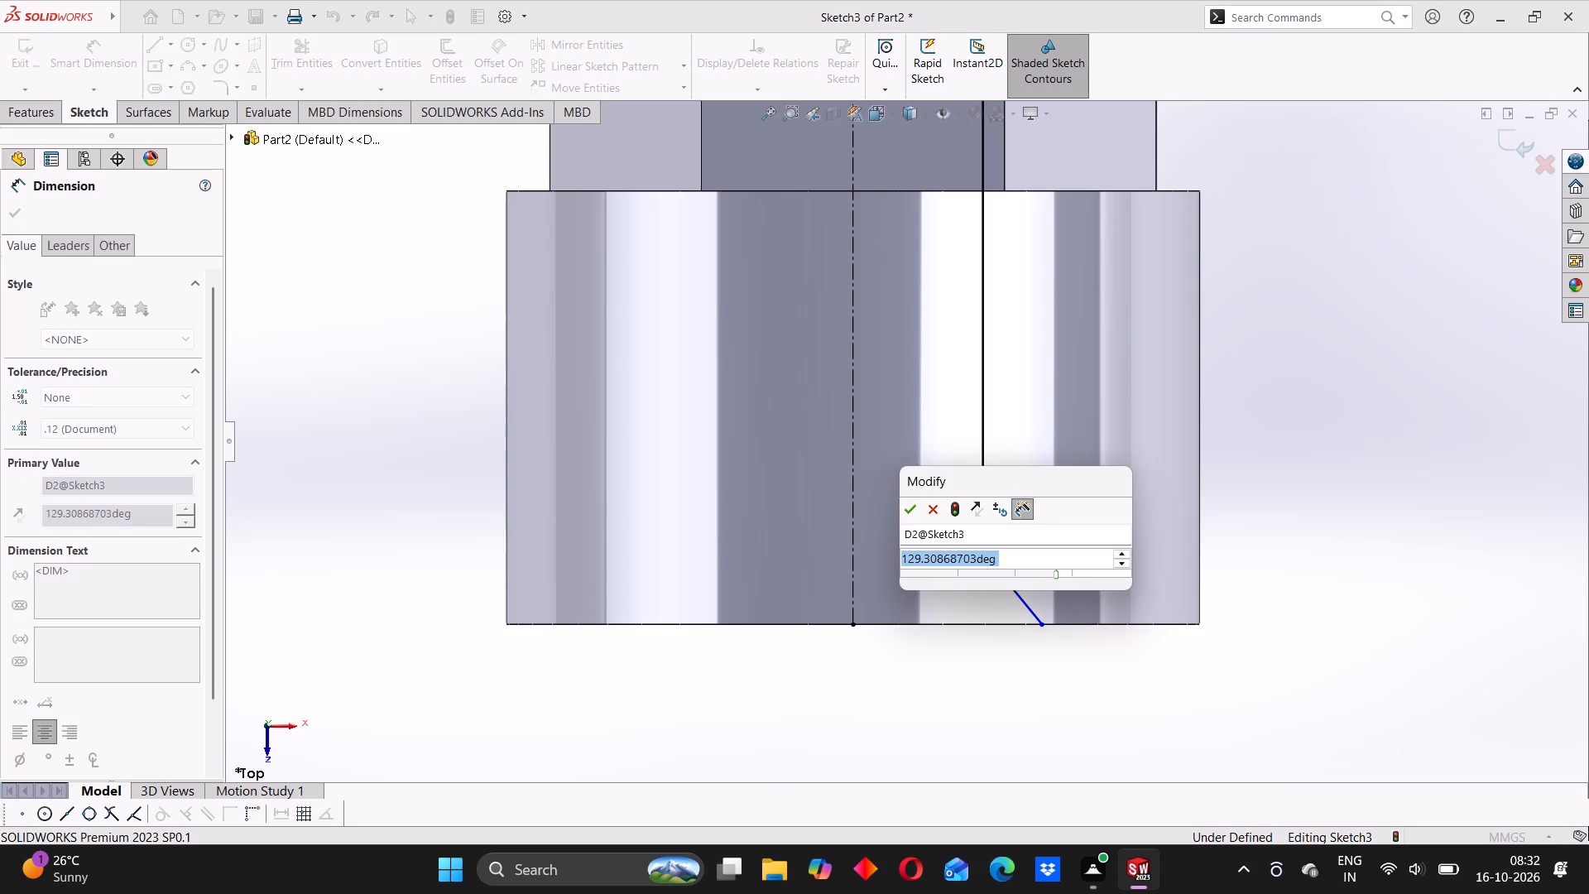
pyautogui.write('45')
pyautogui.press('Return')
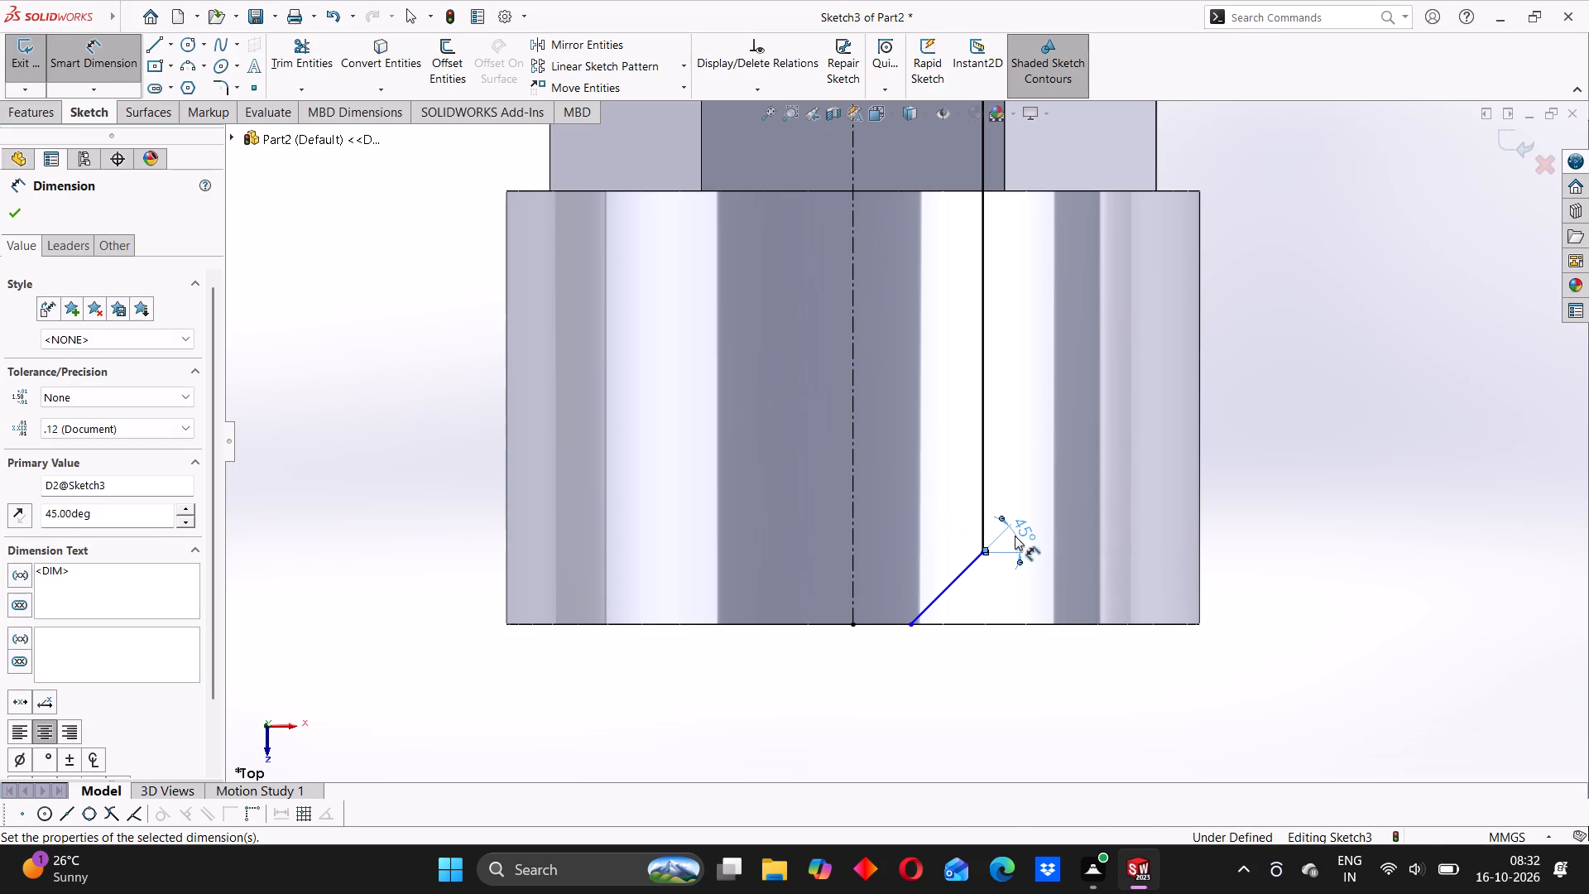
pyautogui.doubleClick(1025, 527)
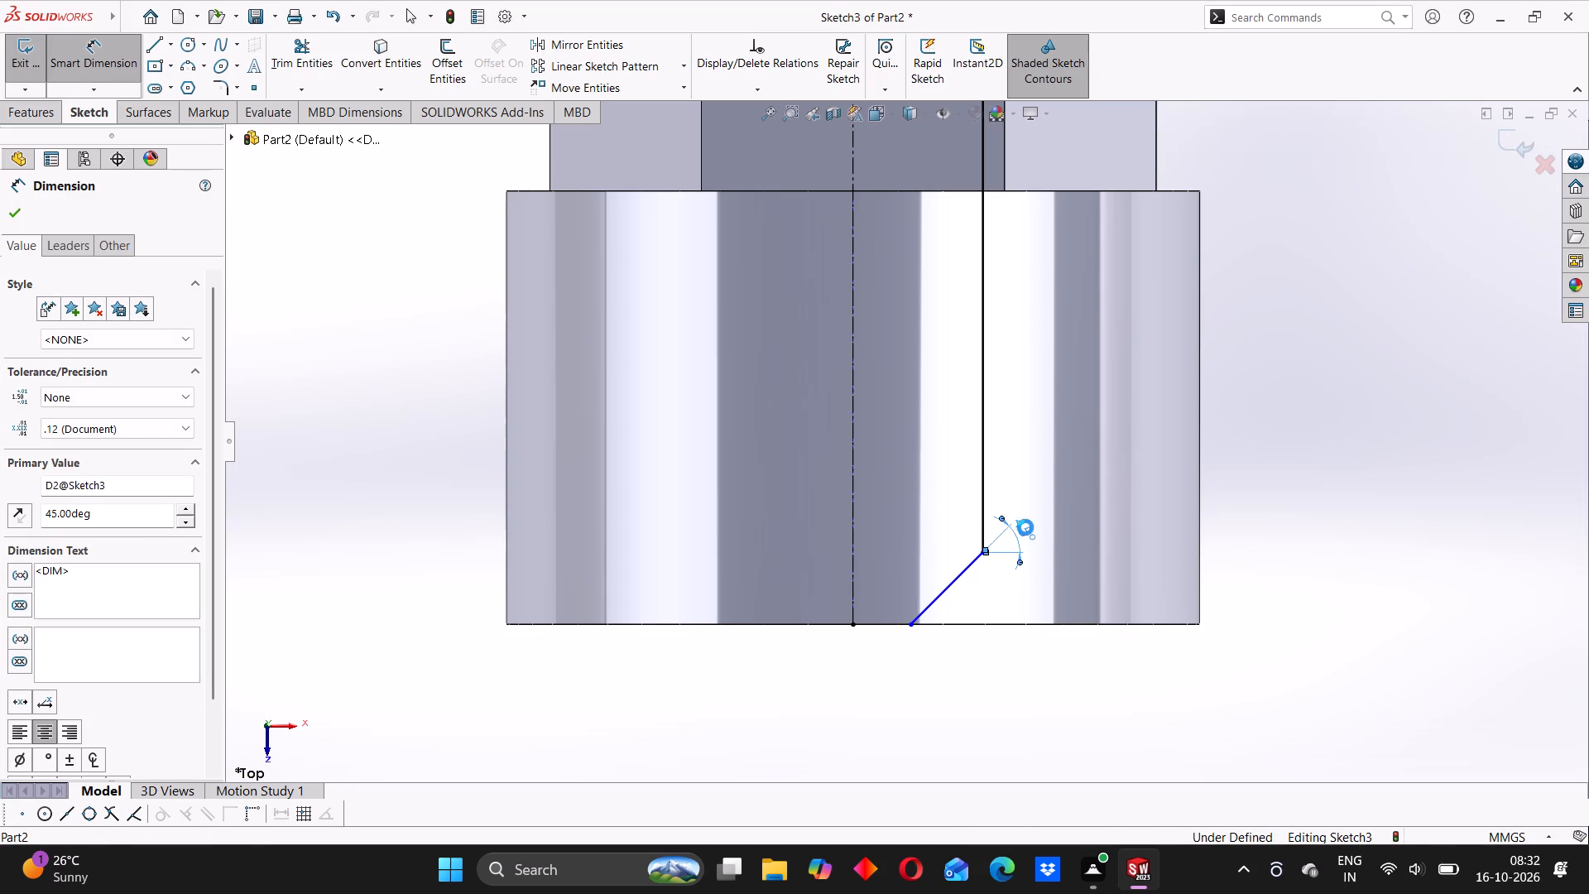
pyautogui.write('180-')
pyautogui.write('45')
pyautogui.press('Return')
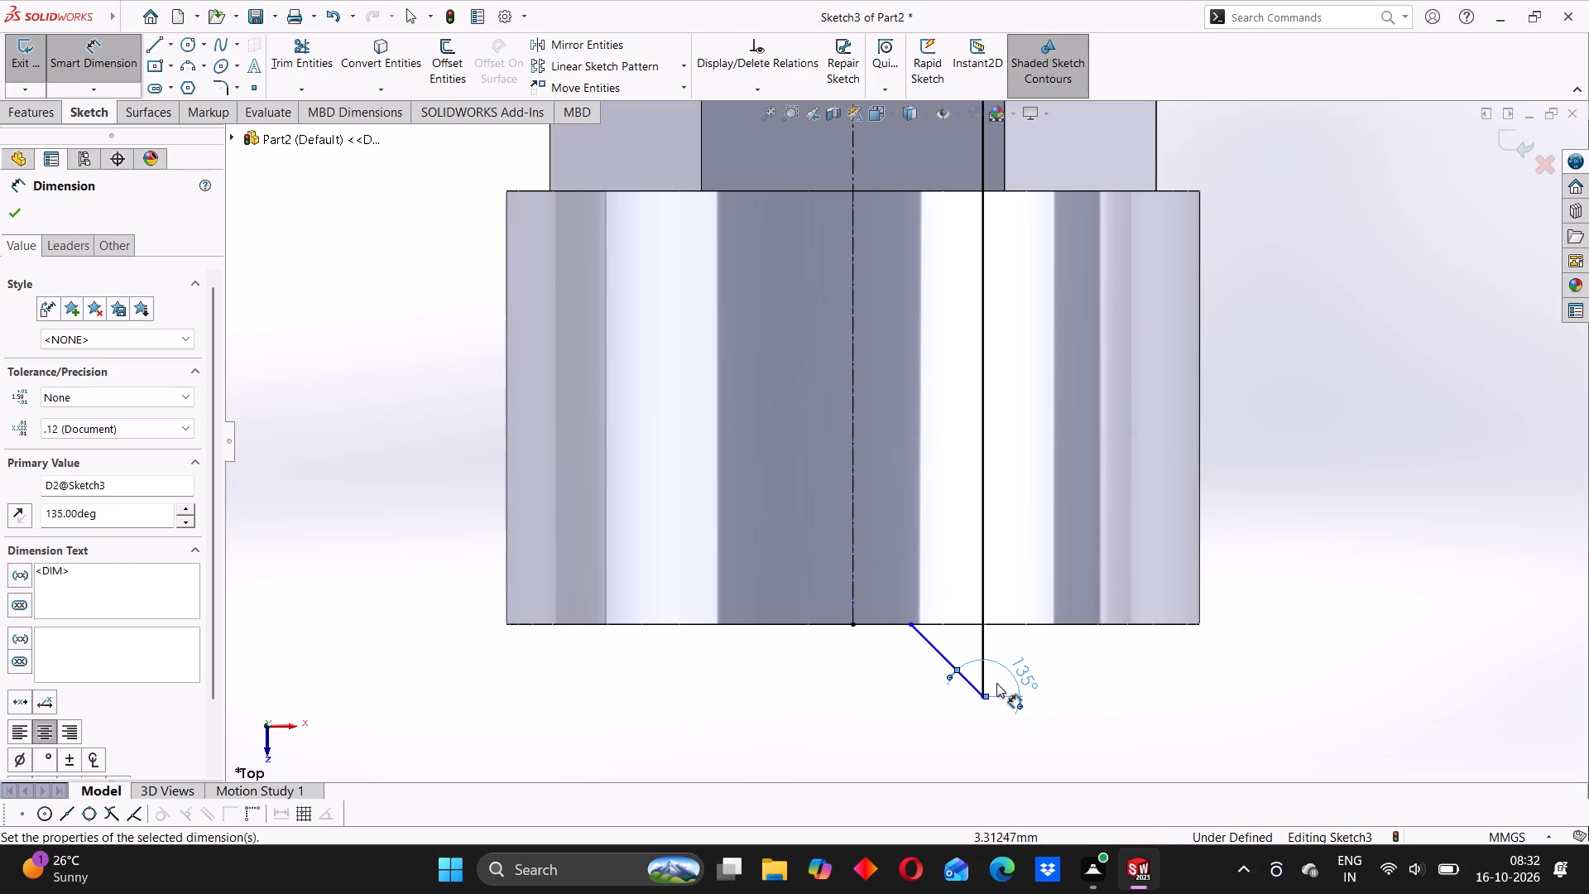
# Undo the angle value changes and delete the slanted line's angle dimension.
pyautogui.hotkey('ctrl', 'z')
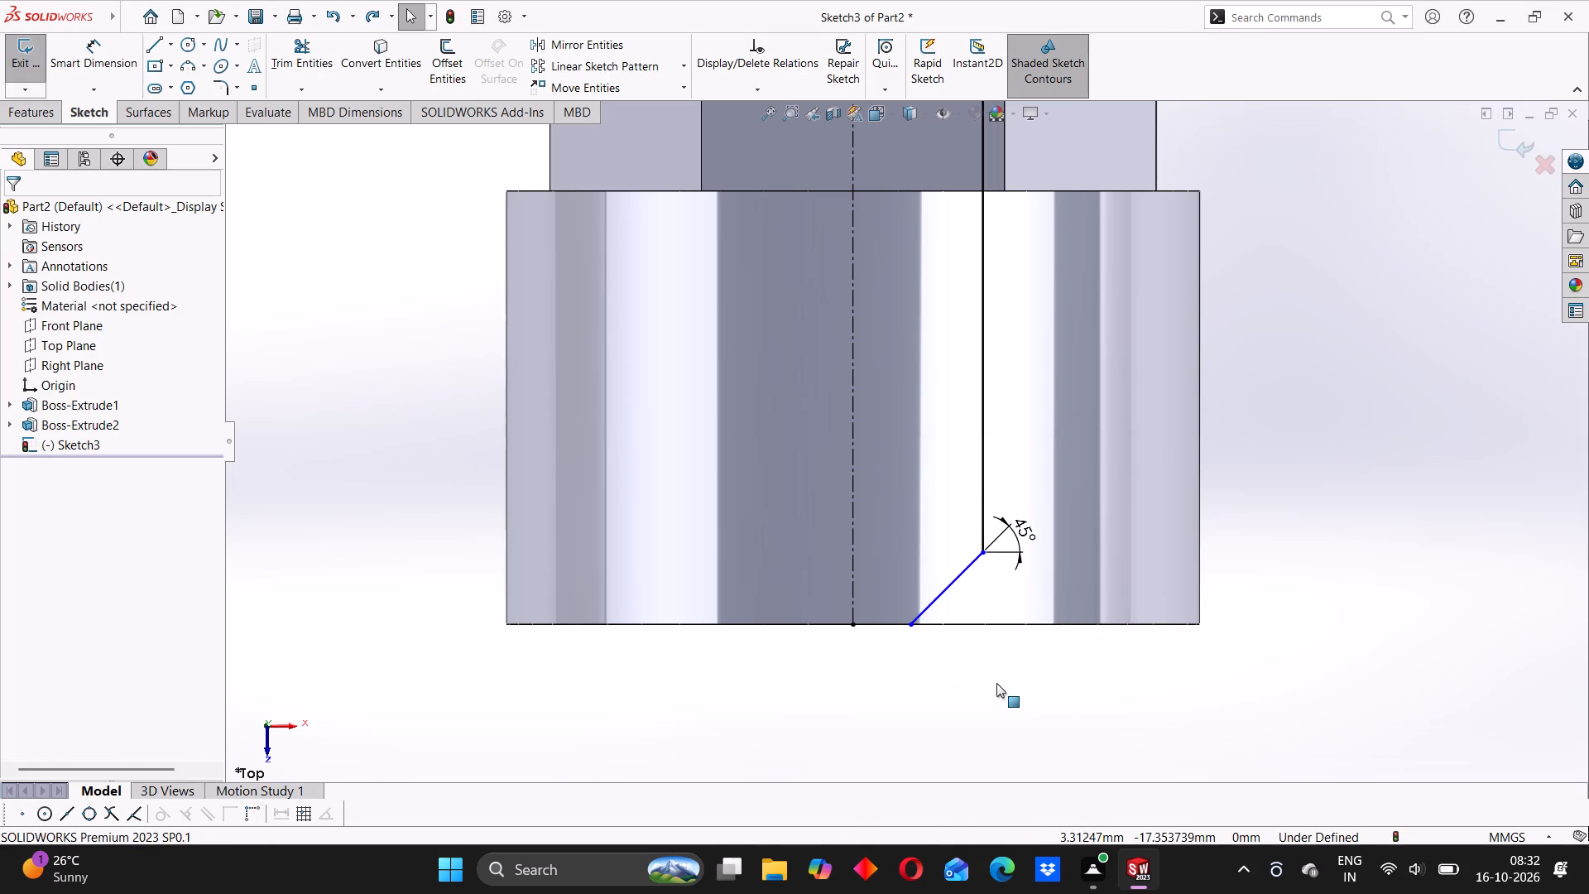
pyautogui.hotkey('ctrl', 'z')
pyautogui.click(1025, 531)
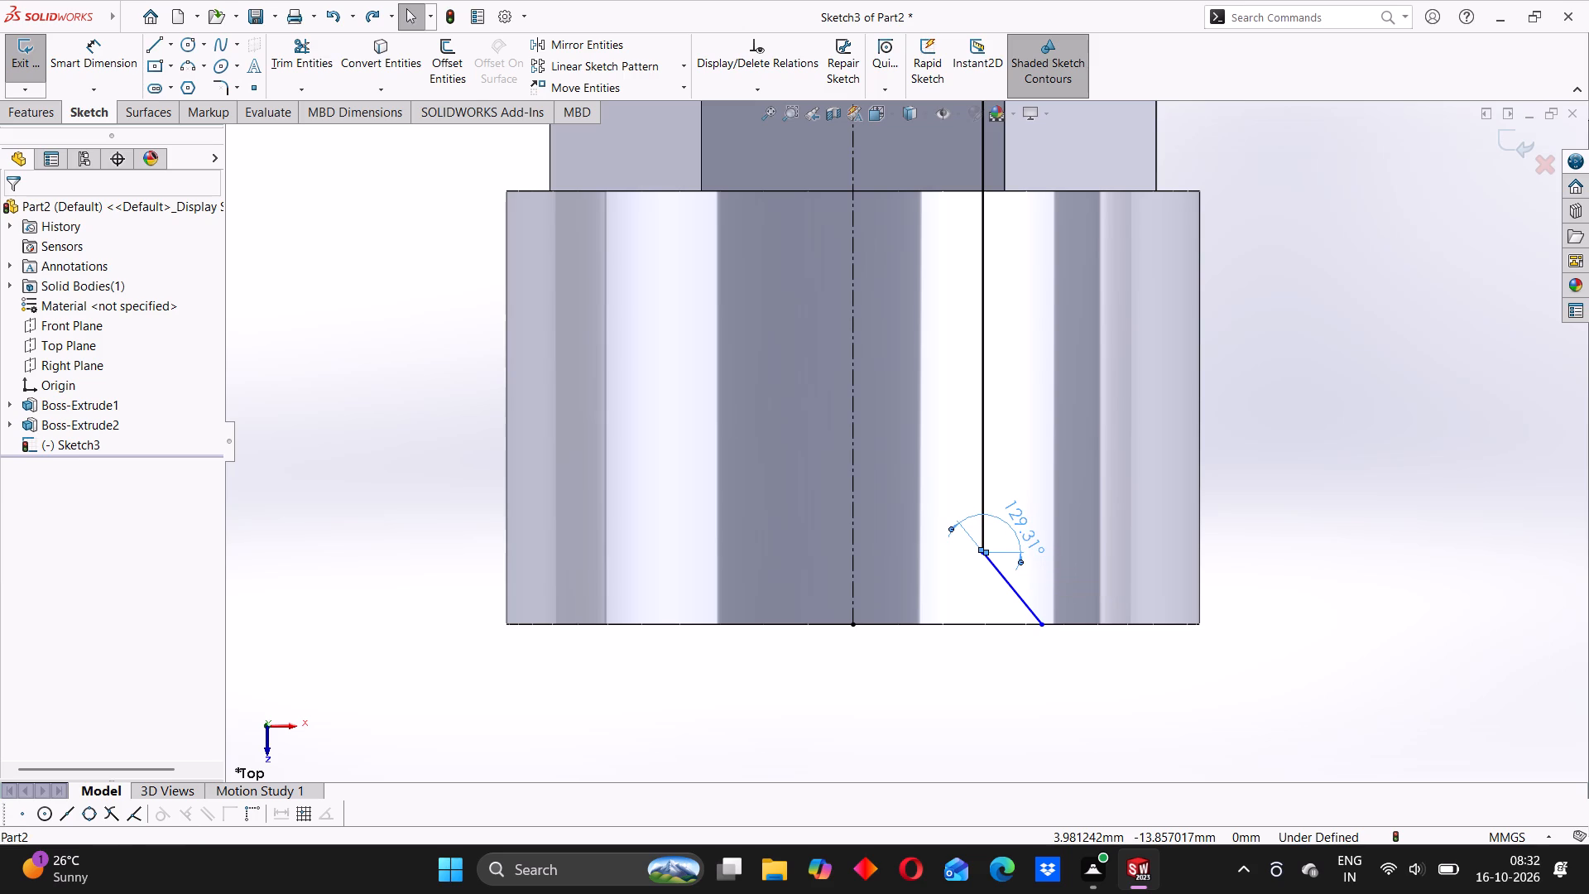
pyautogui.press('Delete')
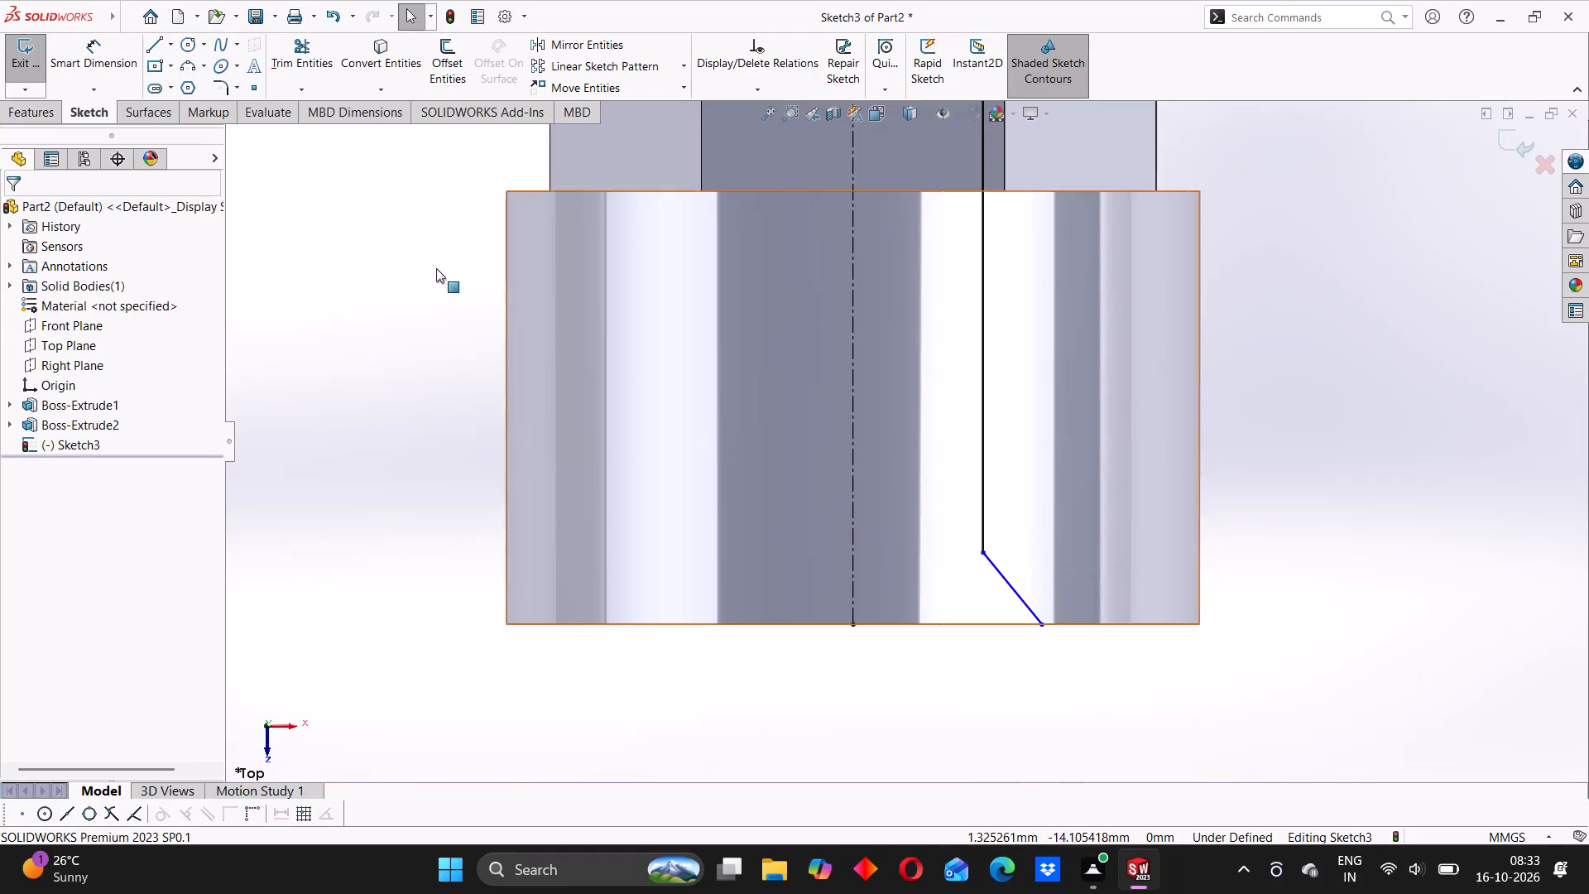
# Draw a horizontal line about 4.36 mm long from the slanted line's outer end to the centreline's end at the cylinder's end edge.
pyautogui.click(108, 60)
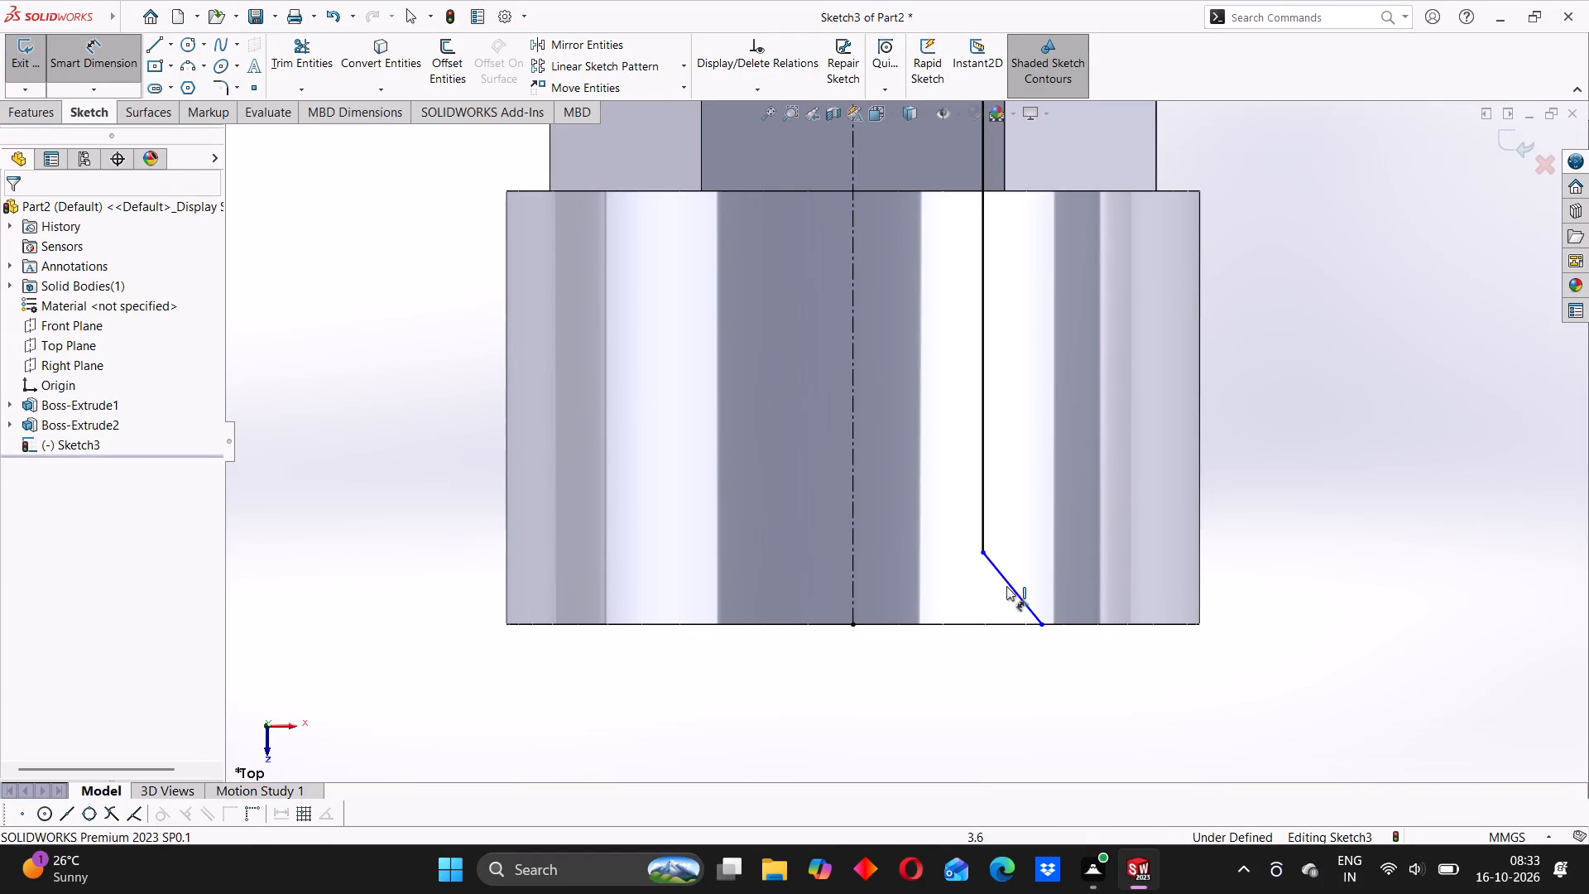
pyautogui.click(160, 50)
pyautogui.click(1039, 627)
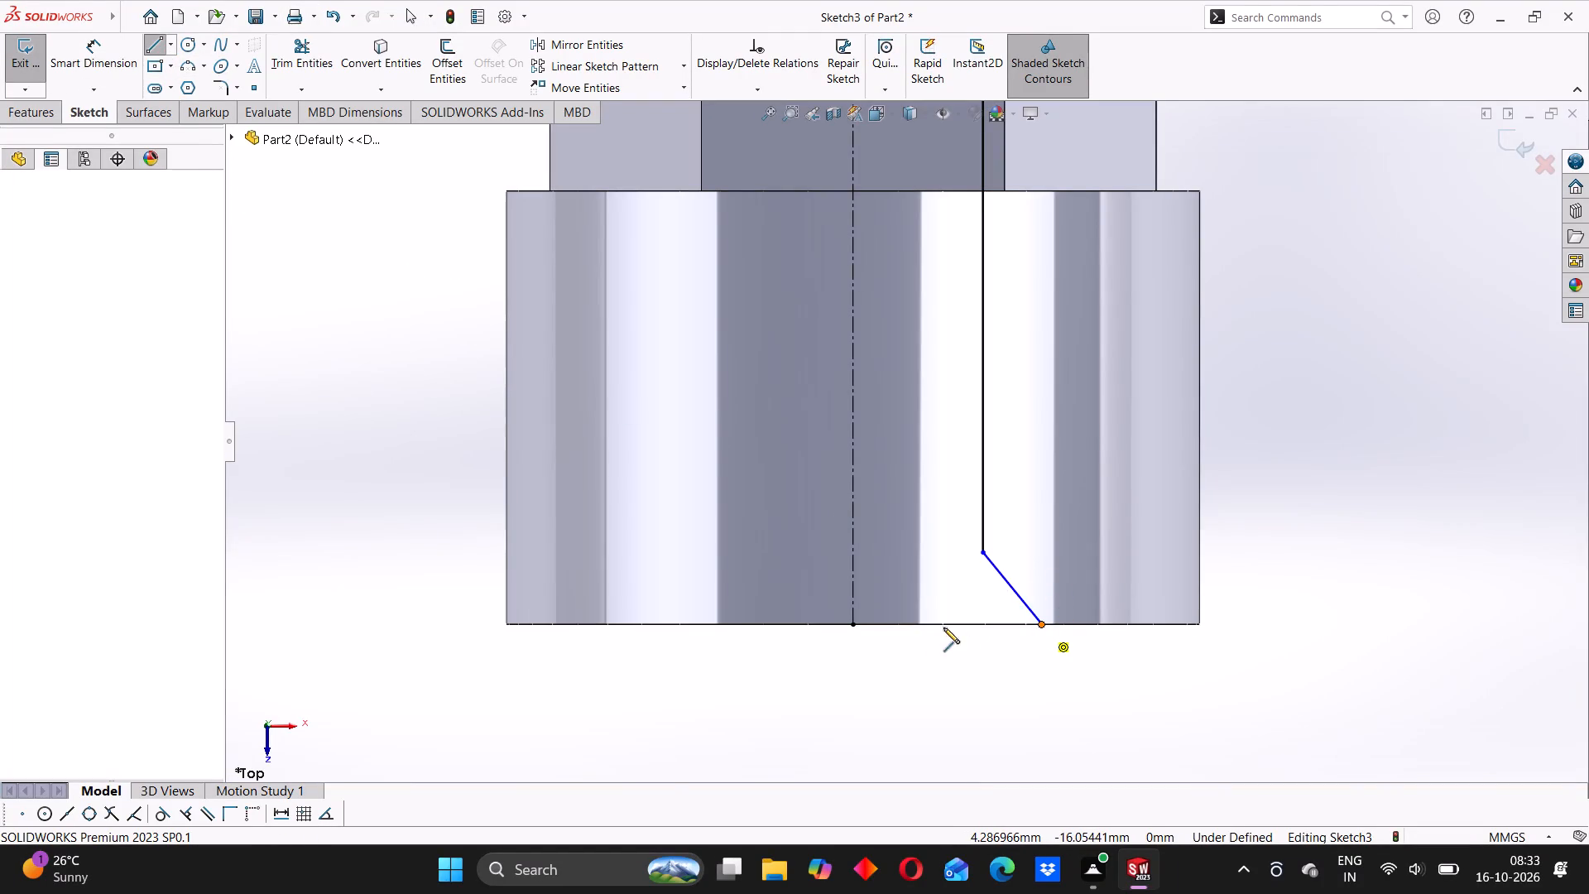
pyautogui.click(852, 625)
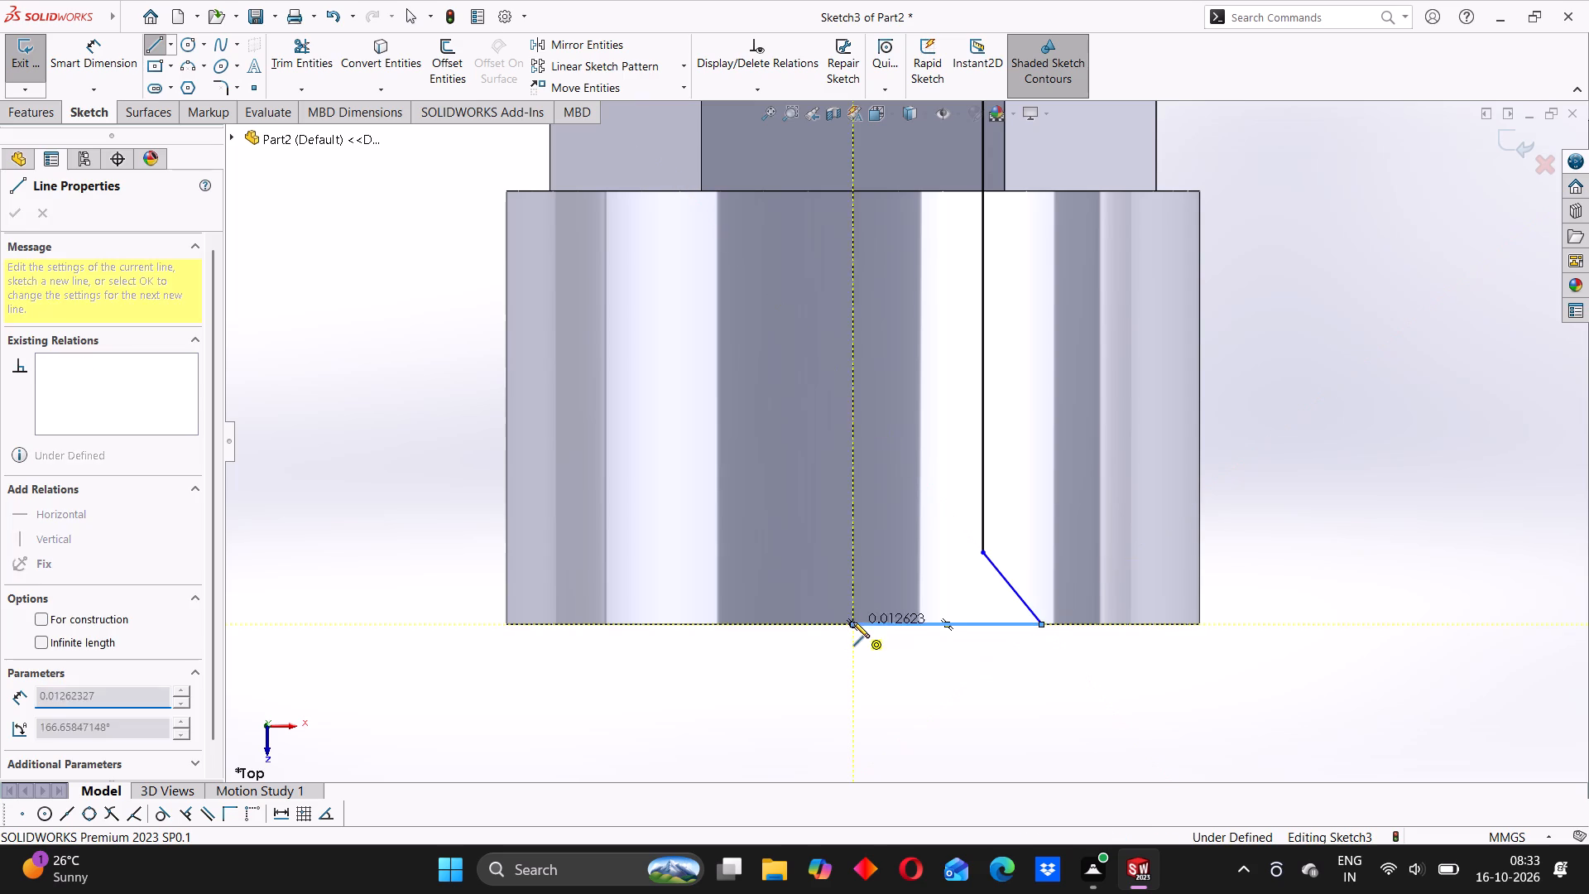
pyautogui.press('Escape')
# Dimension the angle between the slanted line and the horizontal line on the cylinder's end edge as 45°.
pyautogui.click(122, 62)
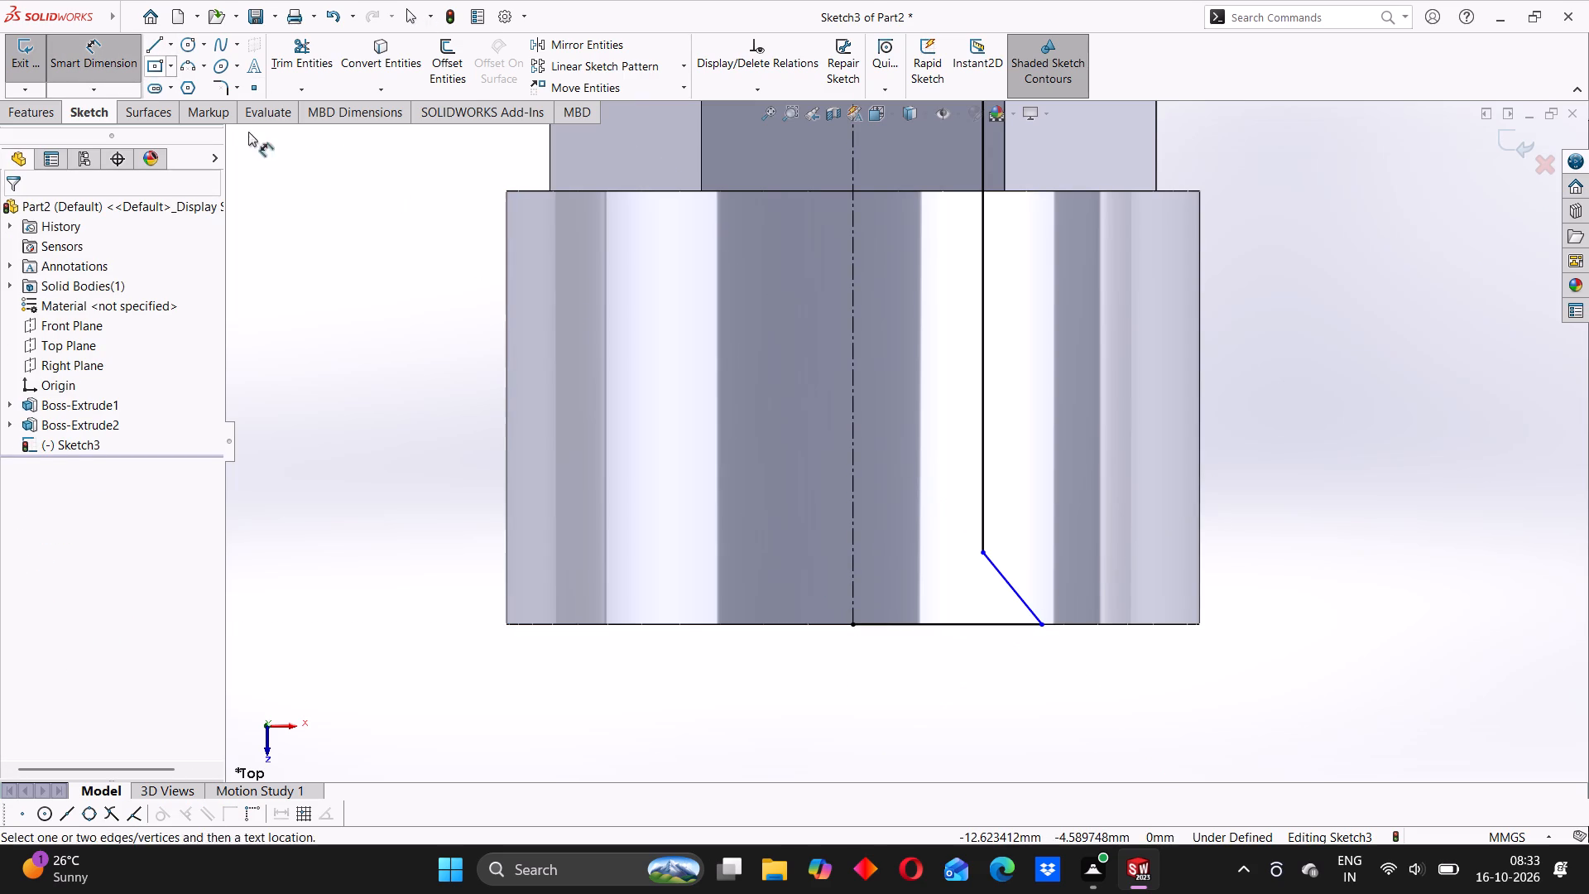
pyautogui.click(1025, 602)
pyautogui.click(1001, 622)
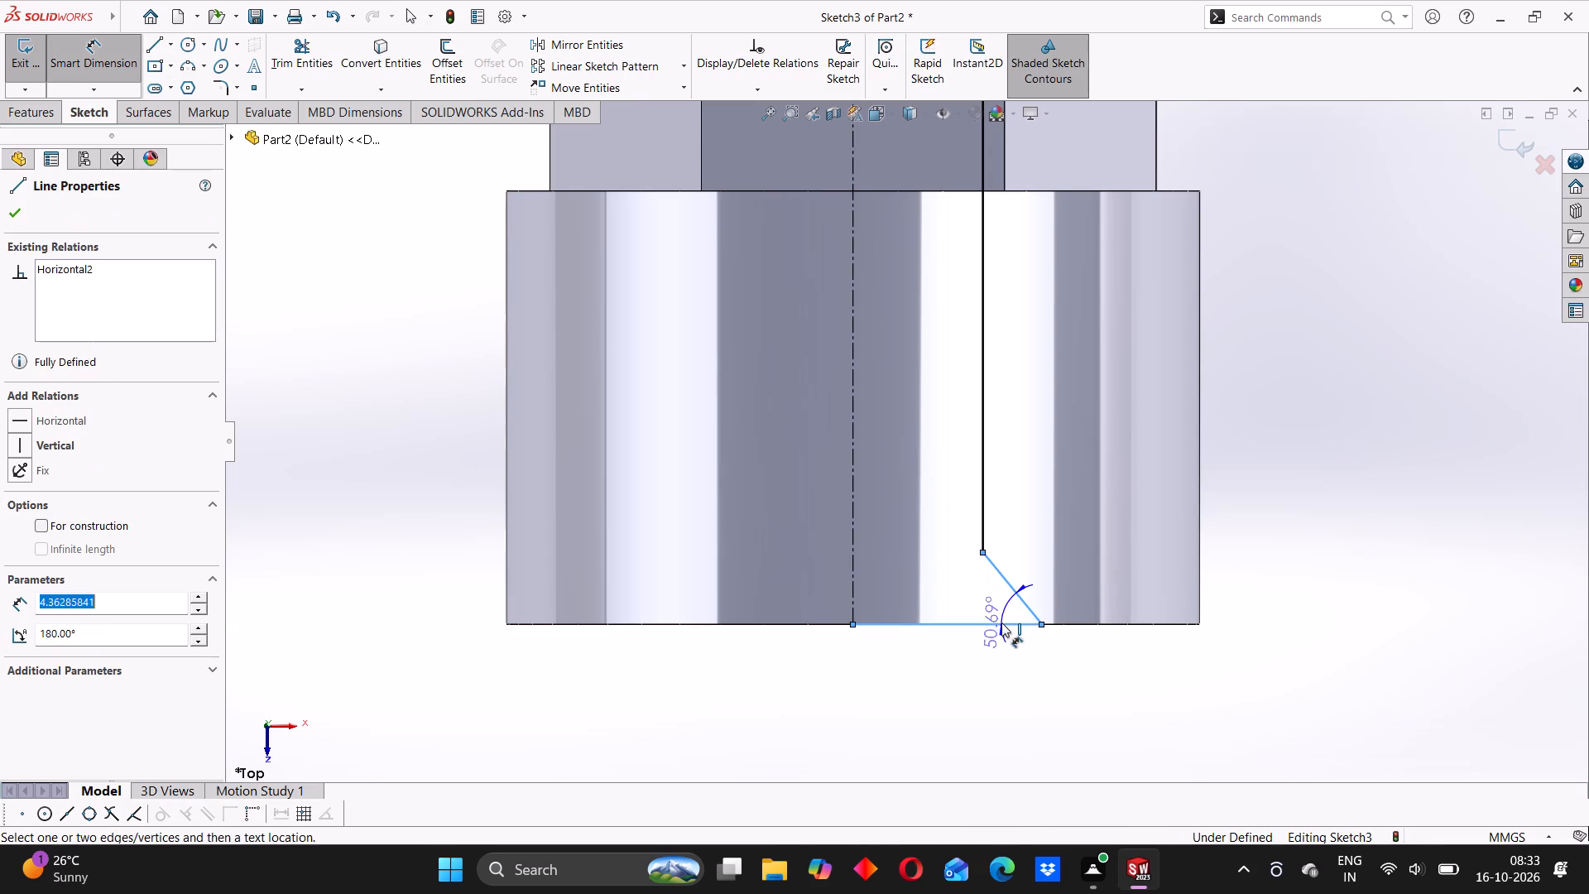
pyautogui.click(1001, 608)
pyautogui.write('45')
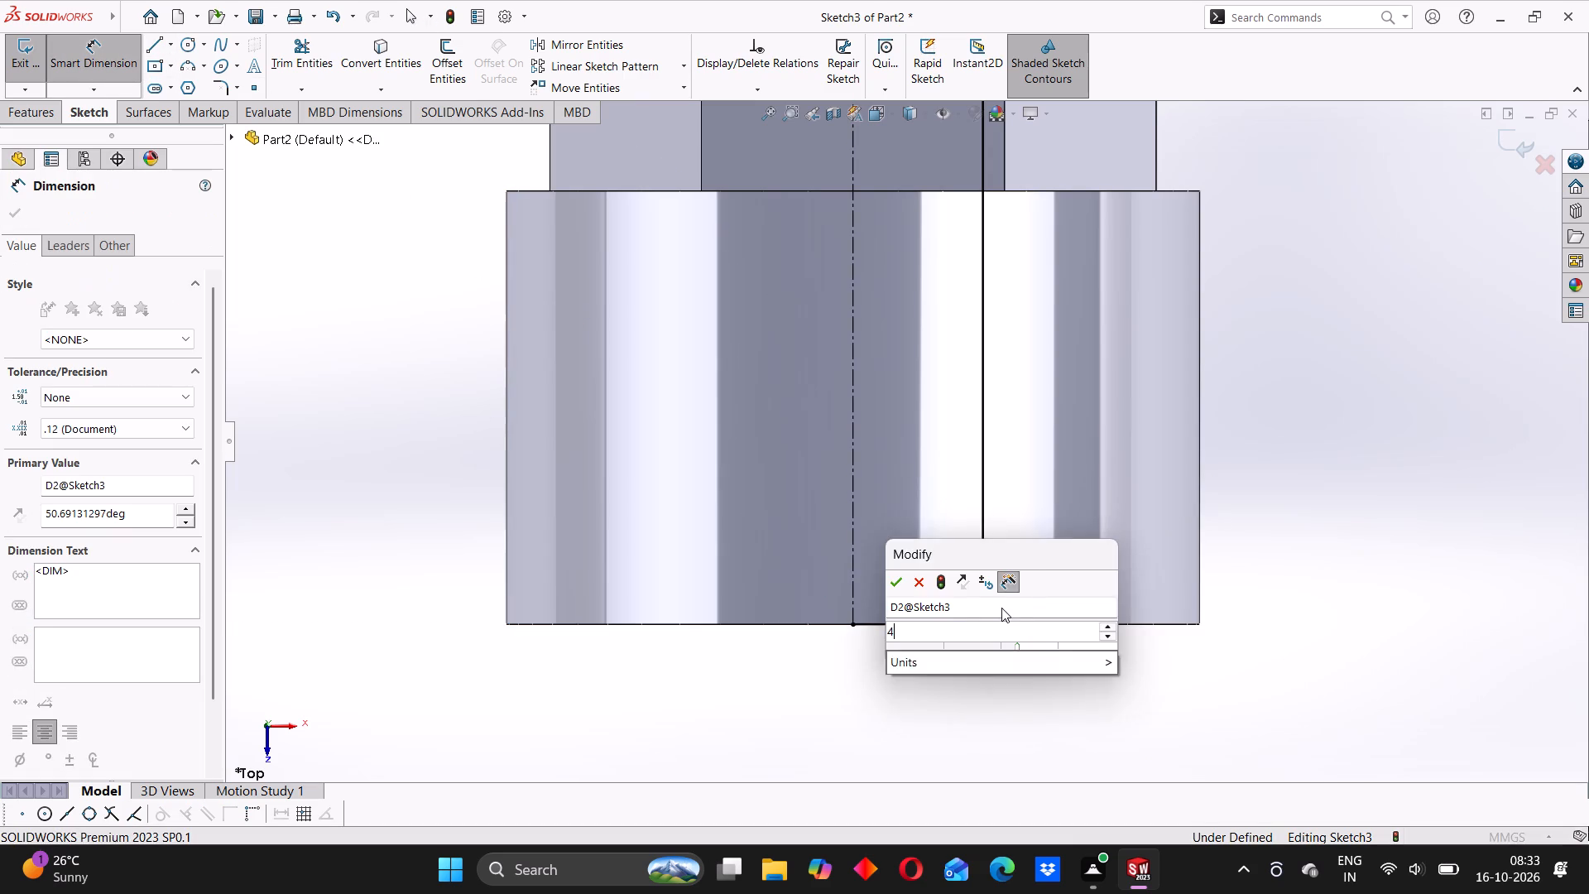
pyautogui.press('Return')
pyautogui.click(1307, 430)
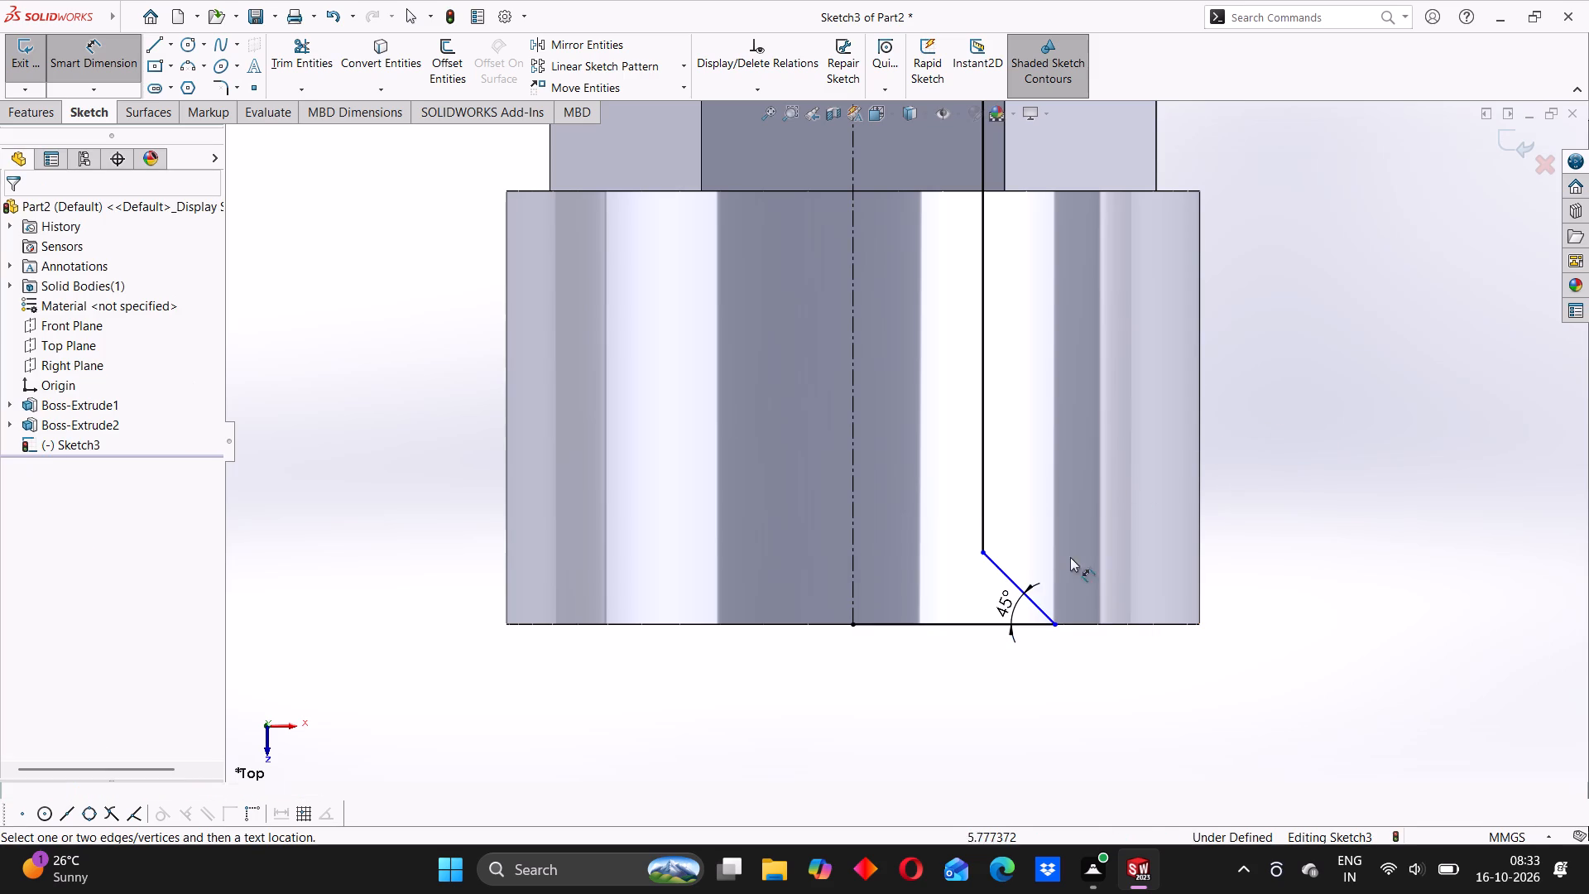
# Dimension the vertical distance from the slanted line's inner end to the horizontal line on the cylinder's end as 2.5 mm.
pyautogui.click(982, 554)
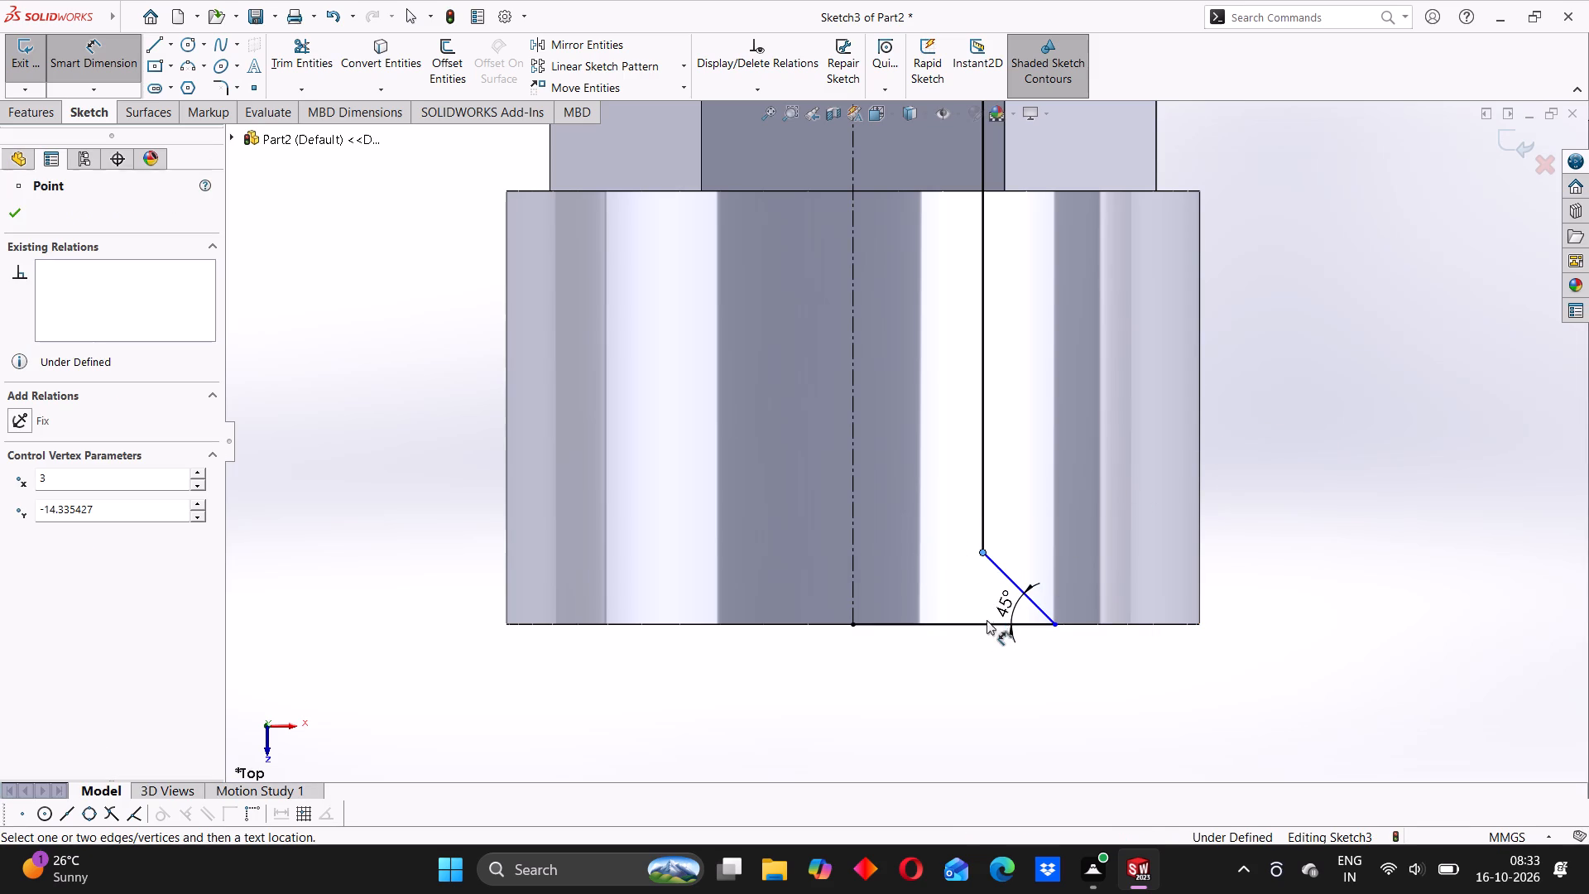
pyautogui.click(984, 627)
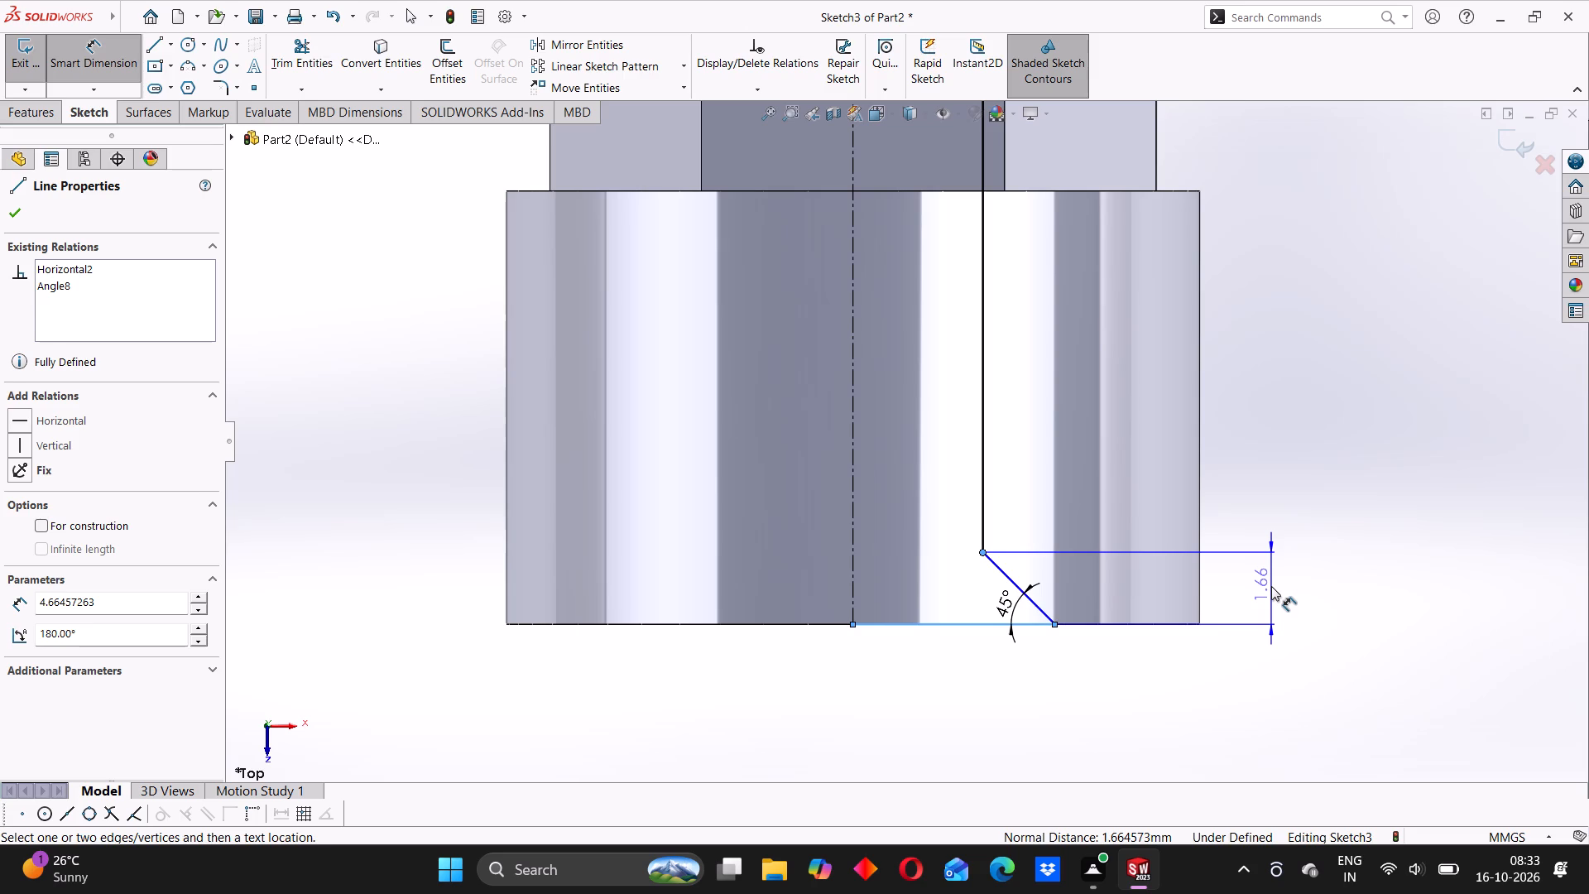
pyautogui.click(1271, 586)
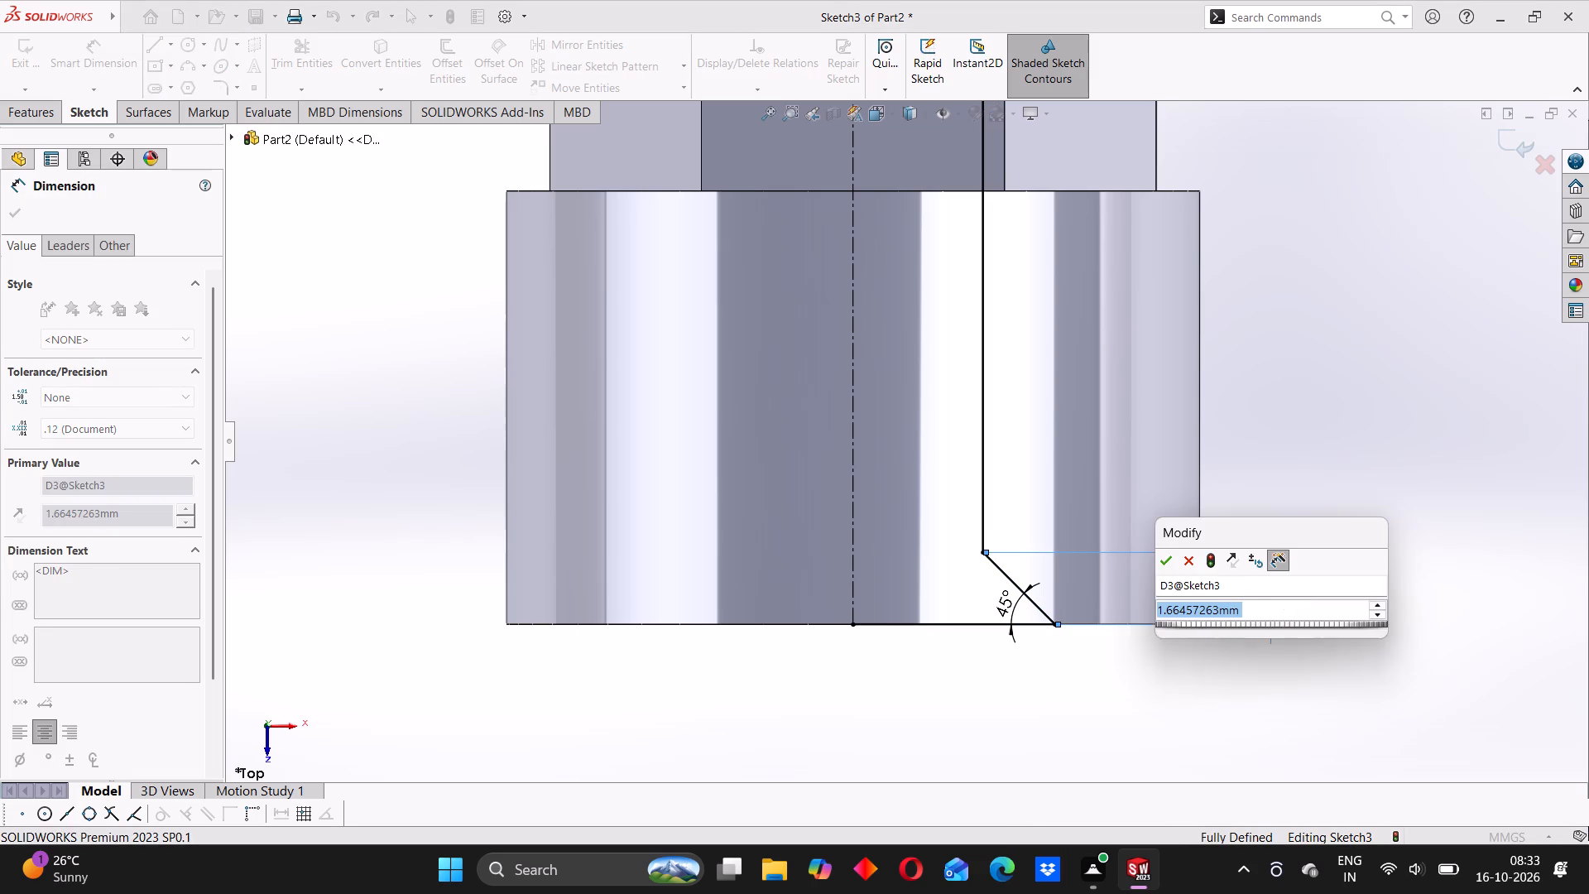
pyautogui.write('2.5')
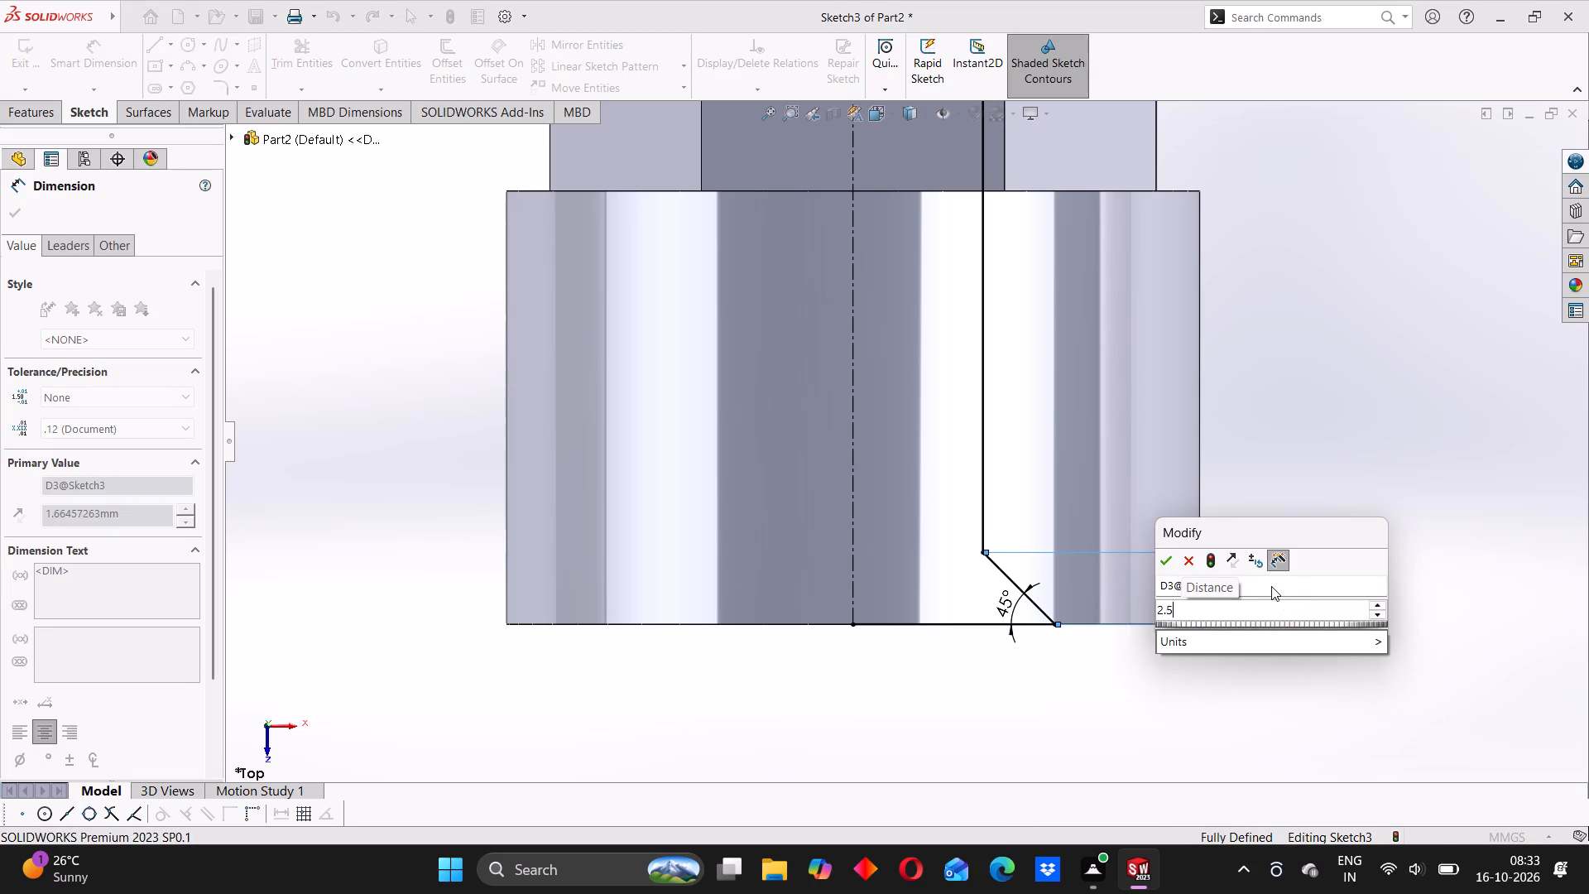
pyautogui.press('Return')
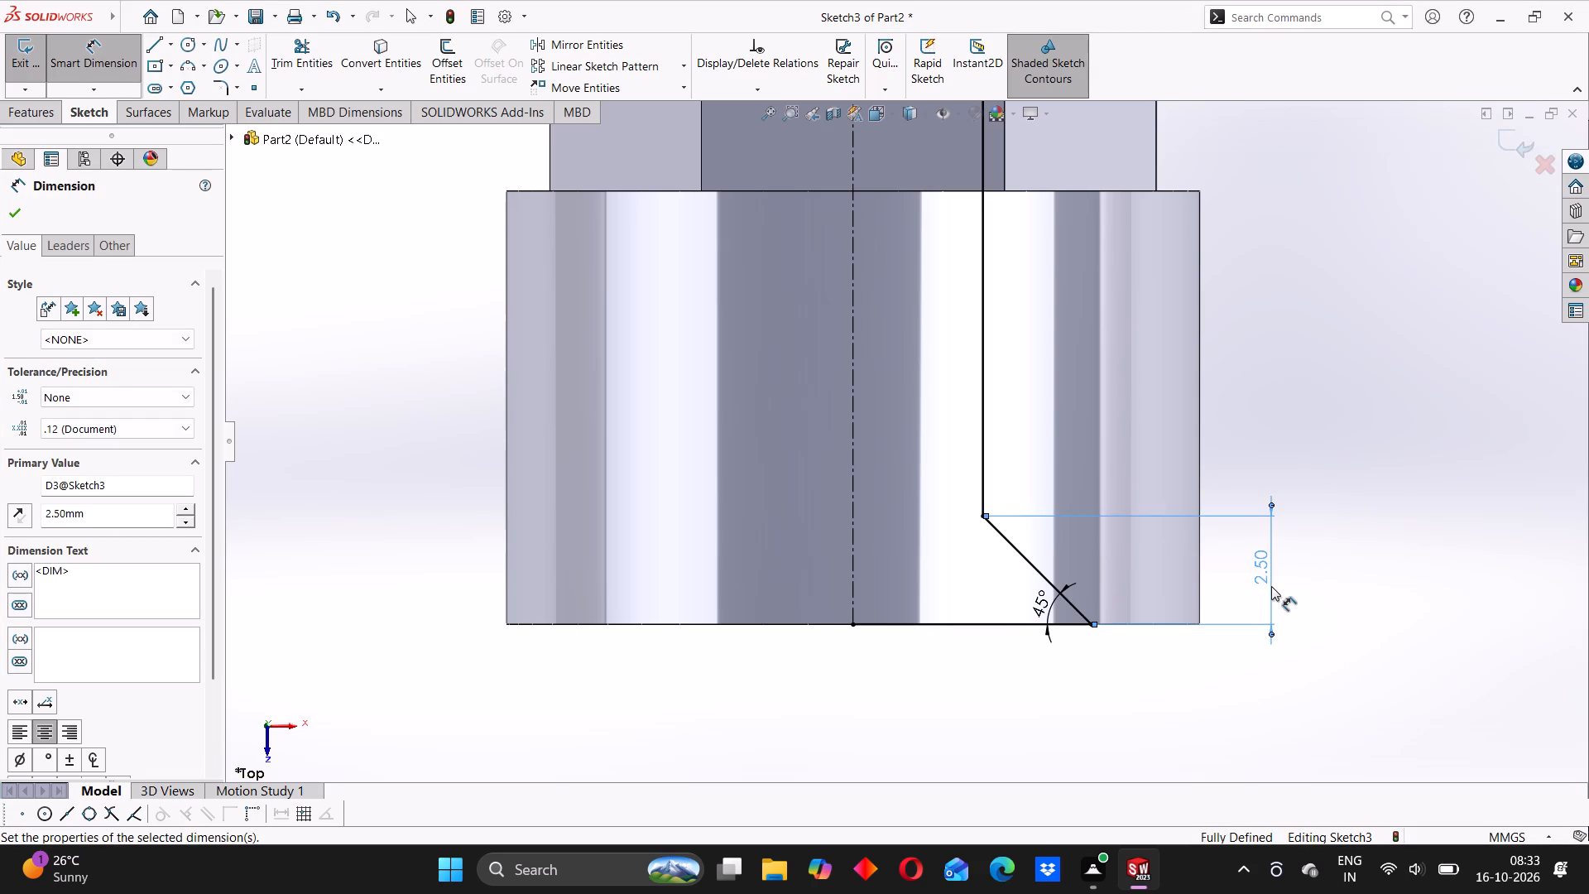
pyautogui.scroll(1, 1271, 586)
pyautogui.click(1225, 493)
# Cut the bore with a 360° Revolved Cut of the automatically closed profile about the vertical centreline.
pyautogui.scroll(4, 1227, 493)
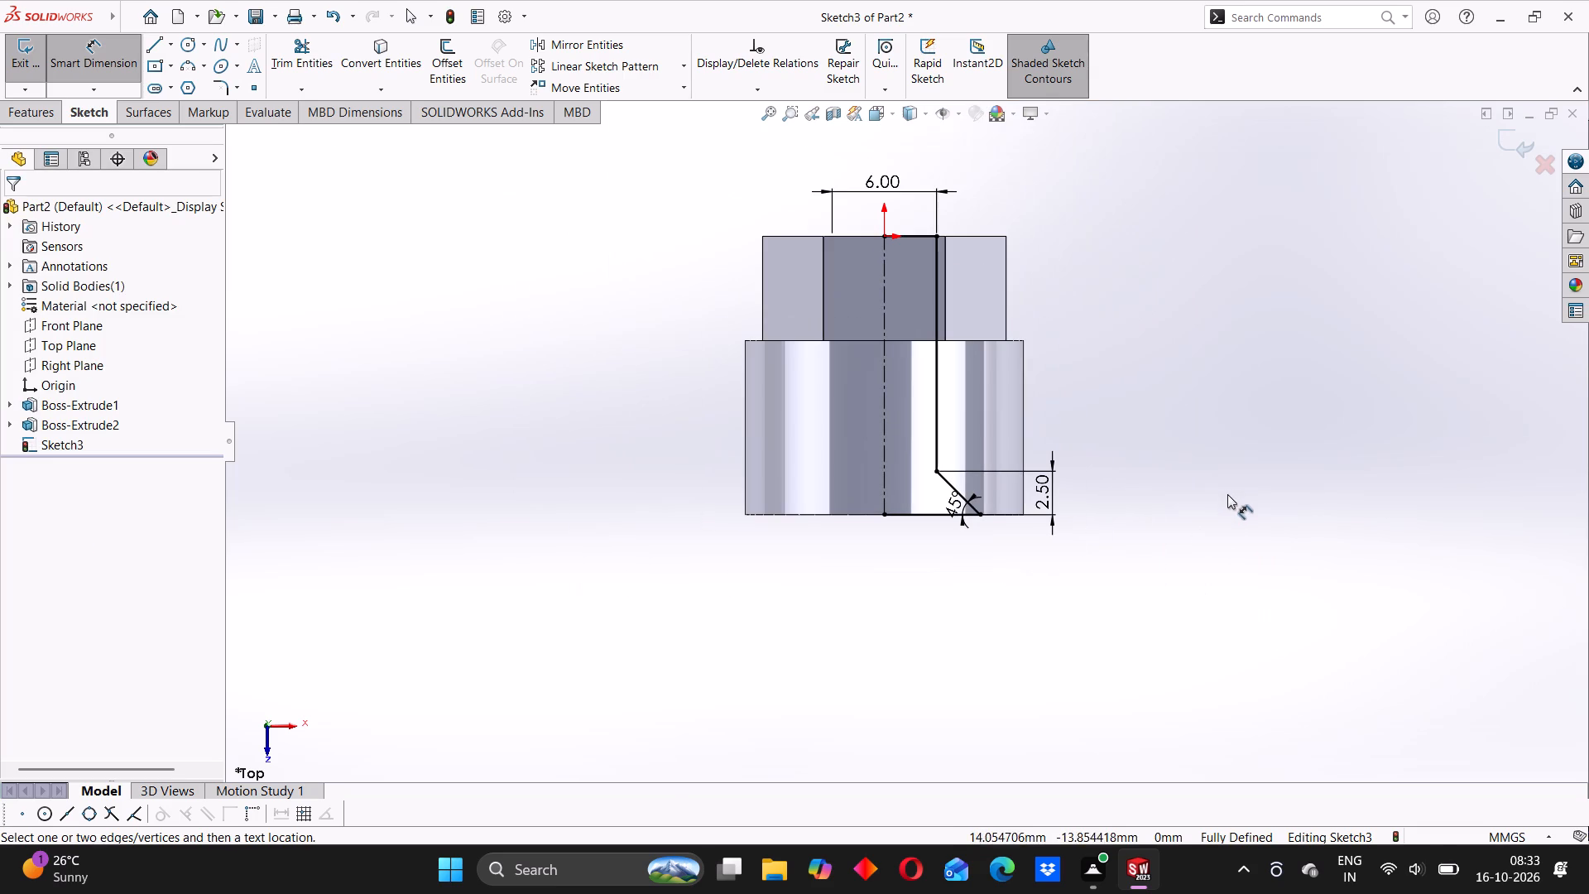
pyautogui.click(40, 109)
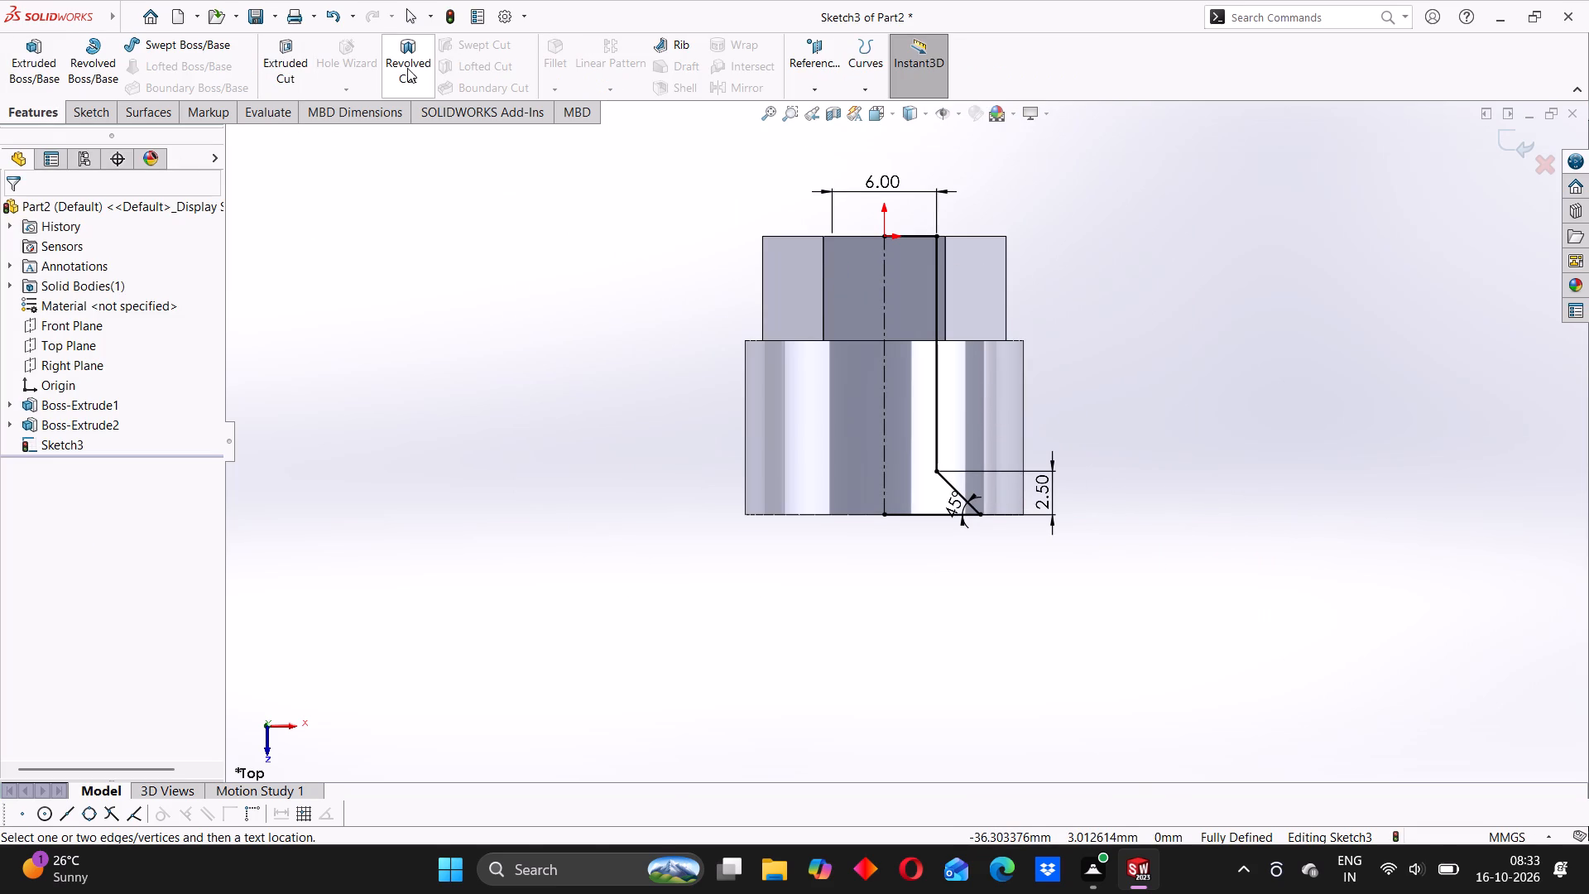
pyautogui.click(407, 66)
pyautogui.click(828, 442)
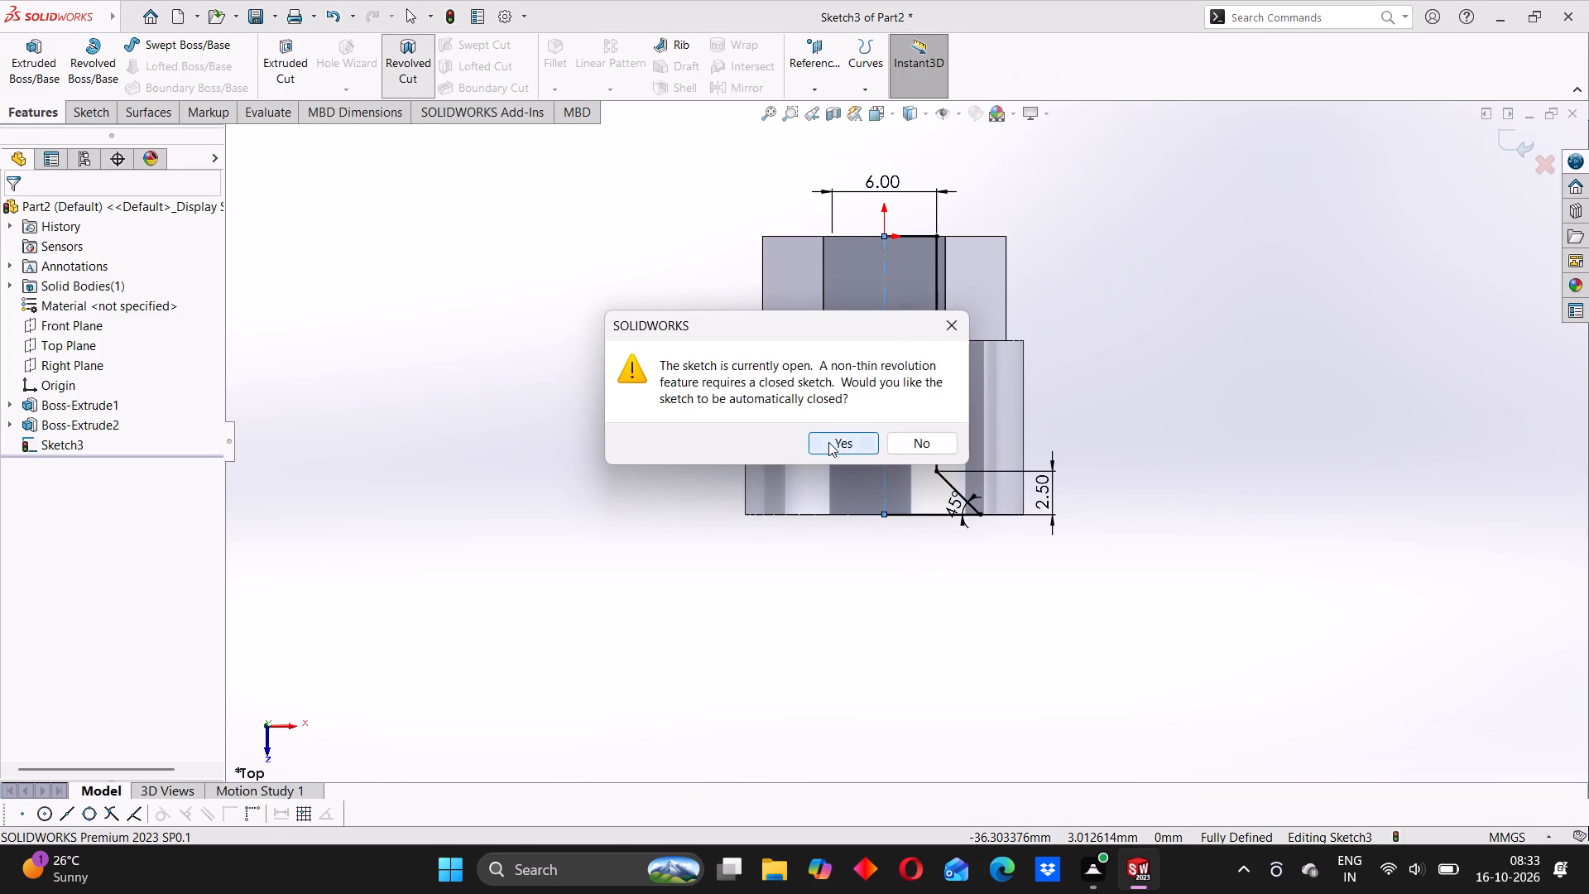
pyautogui.scroll(-2, 943, 310)
pyautogui.moveTo(833, 310); pyautogui.dragTo(843, 303, button='middle')
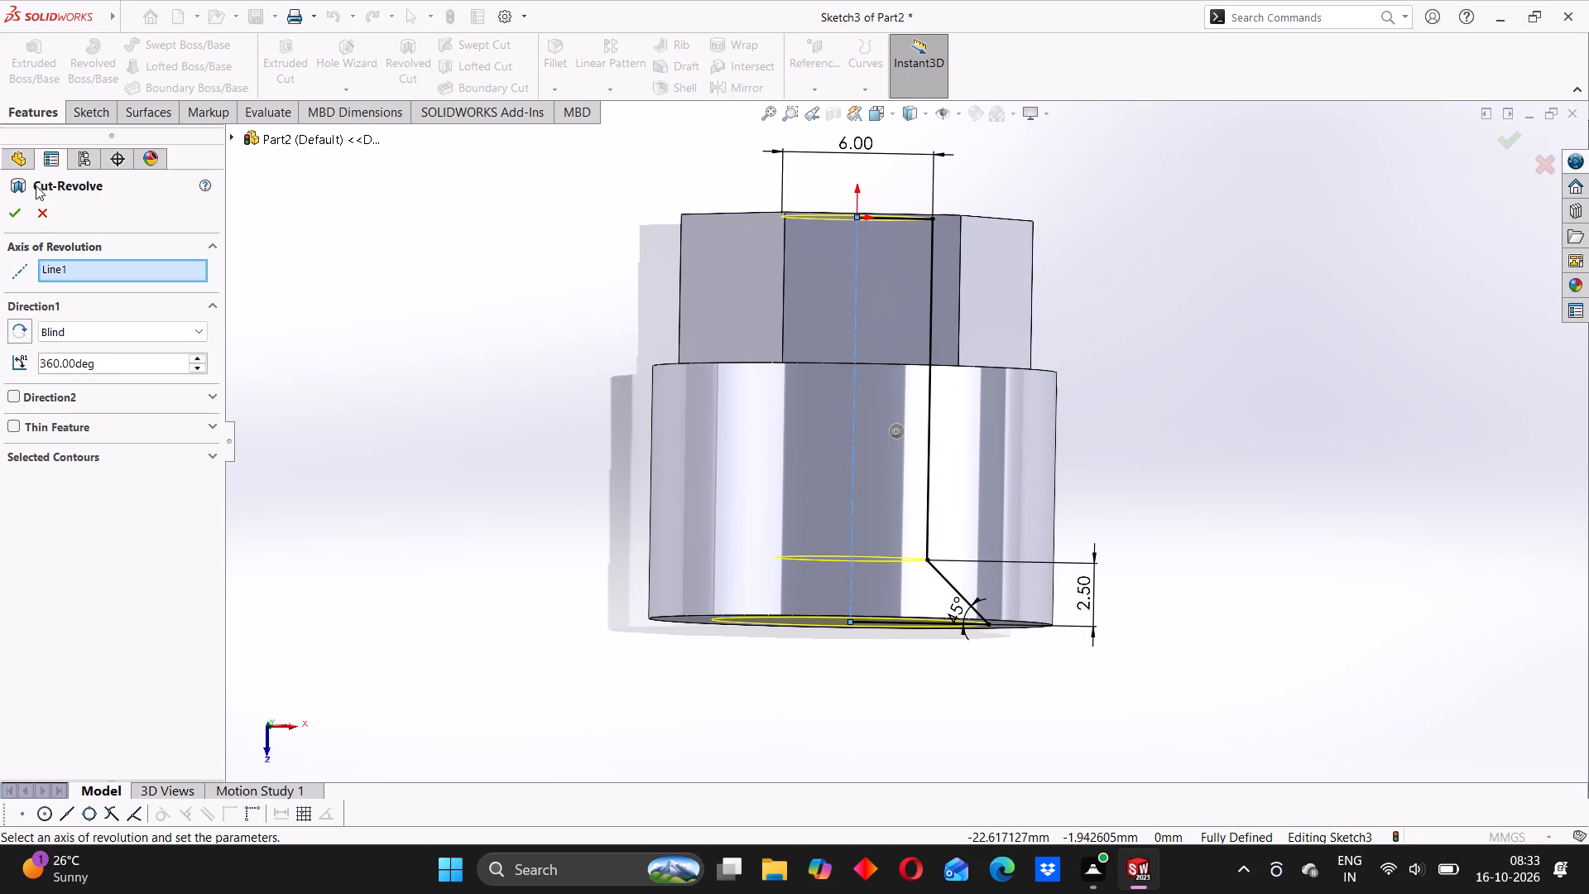
pyautogui.click(11, 217)
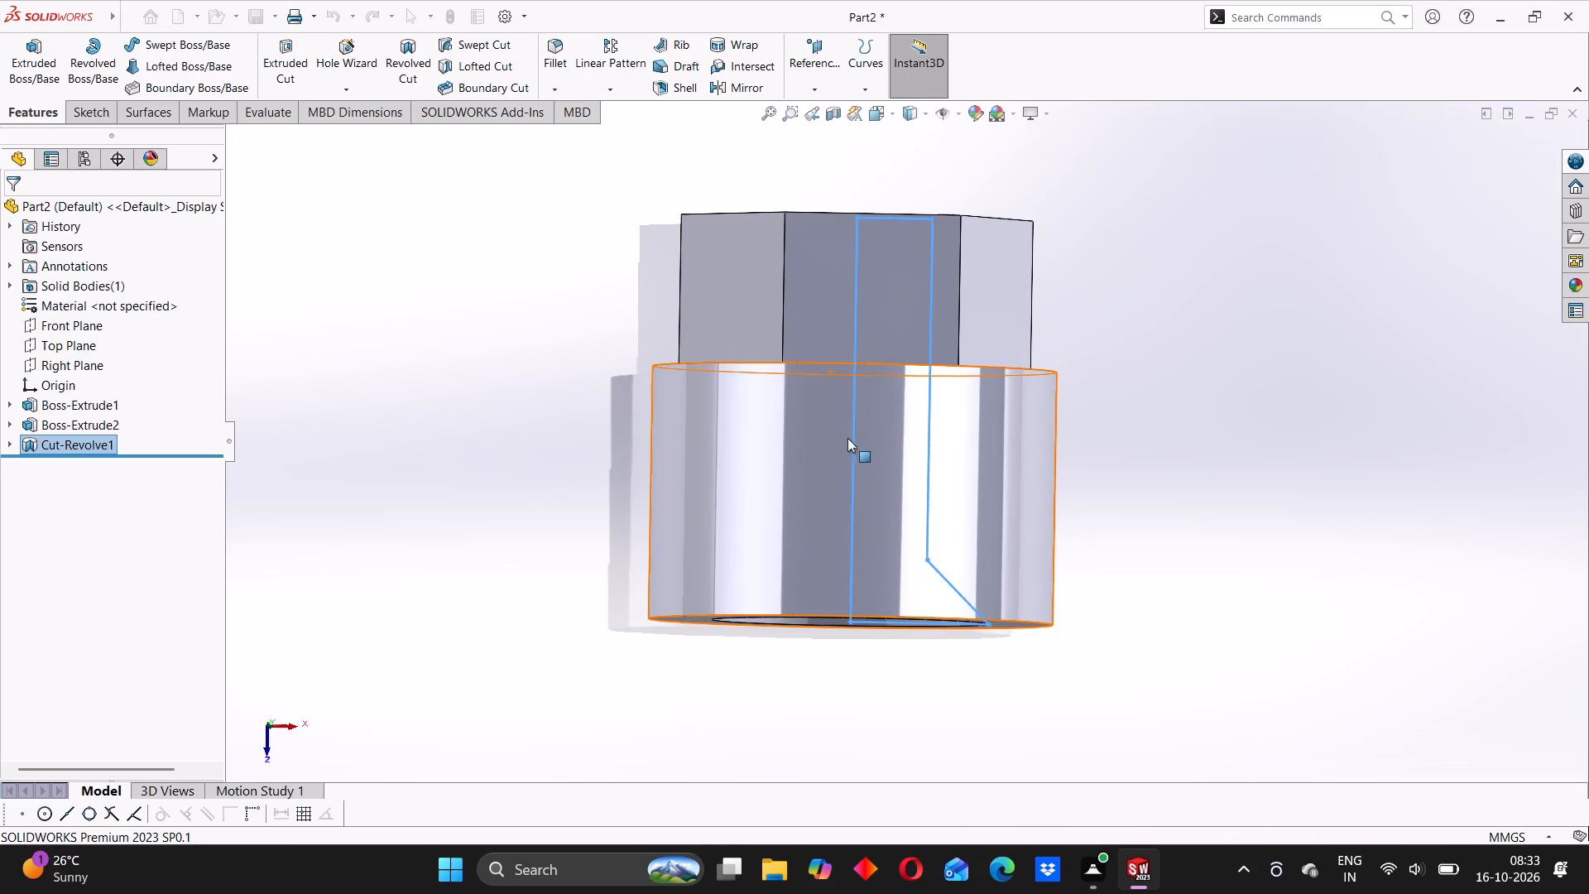
# Examine the revolved bore and its conical opening on the cylinder's end, as well as the hexagonal end of the part.
pyautogui.moveTo(843, 451); pyautogui.dragTo(838, 343, button='middle')
pyautogui.scroll(3, 871, 430)
pyautogui.click(718, 469)
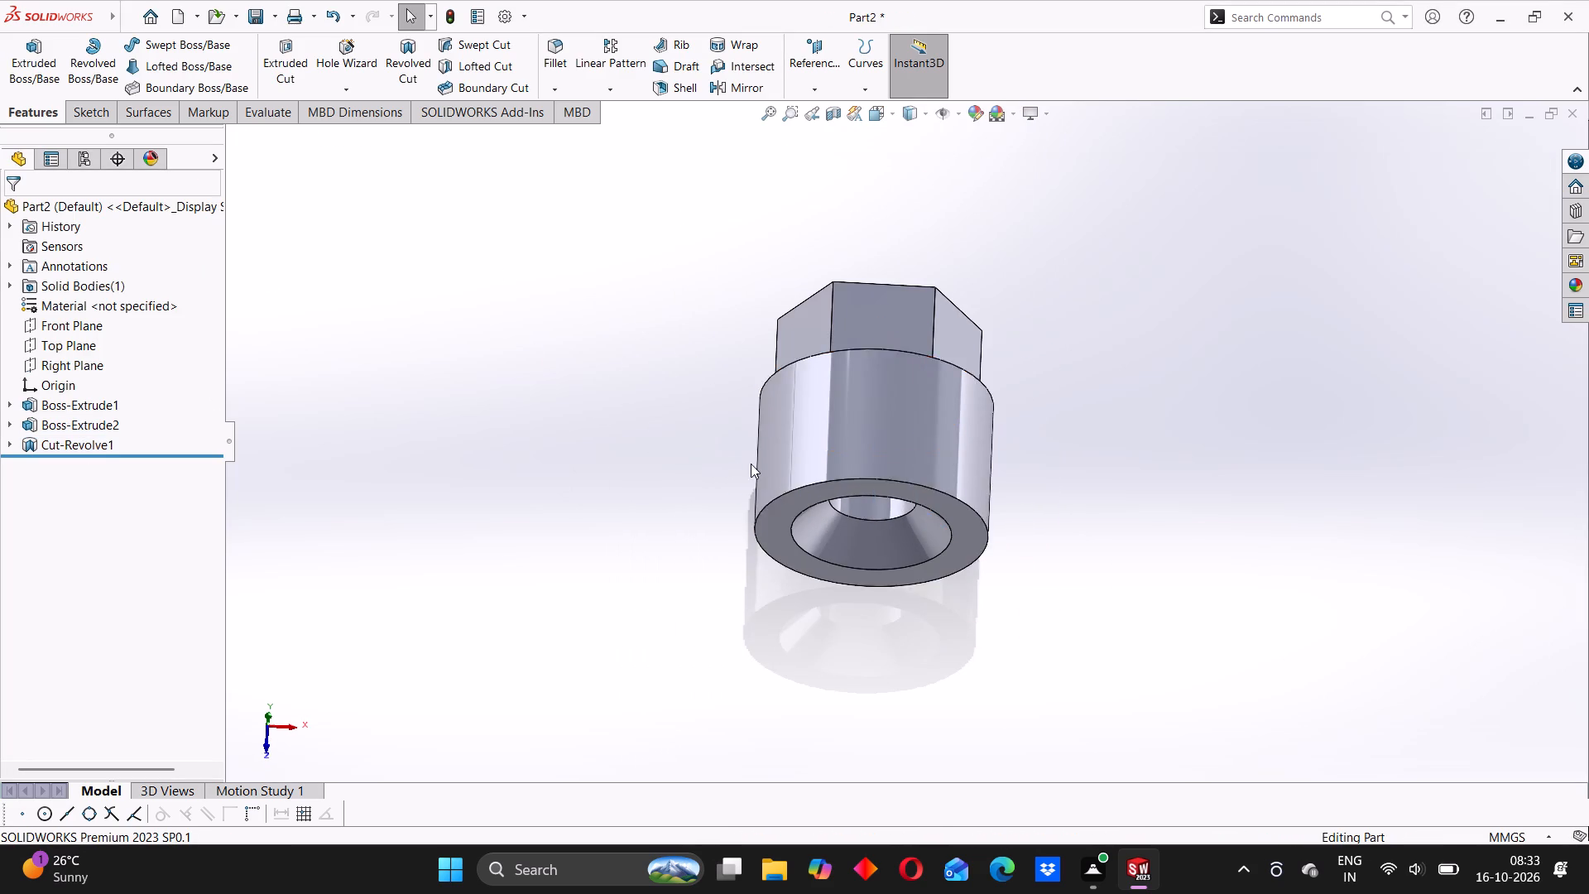
pyautogui.moveTo(889, 558); pyautogui.dragTo(918, 441, button='middle')
pyautogui.scroll(-3, 916, 441)
pyautogui.moveTo(866, 553); pyautogui.dragTo(845, 419, button='middle')
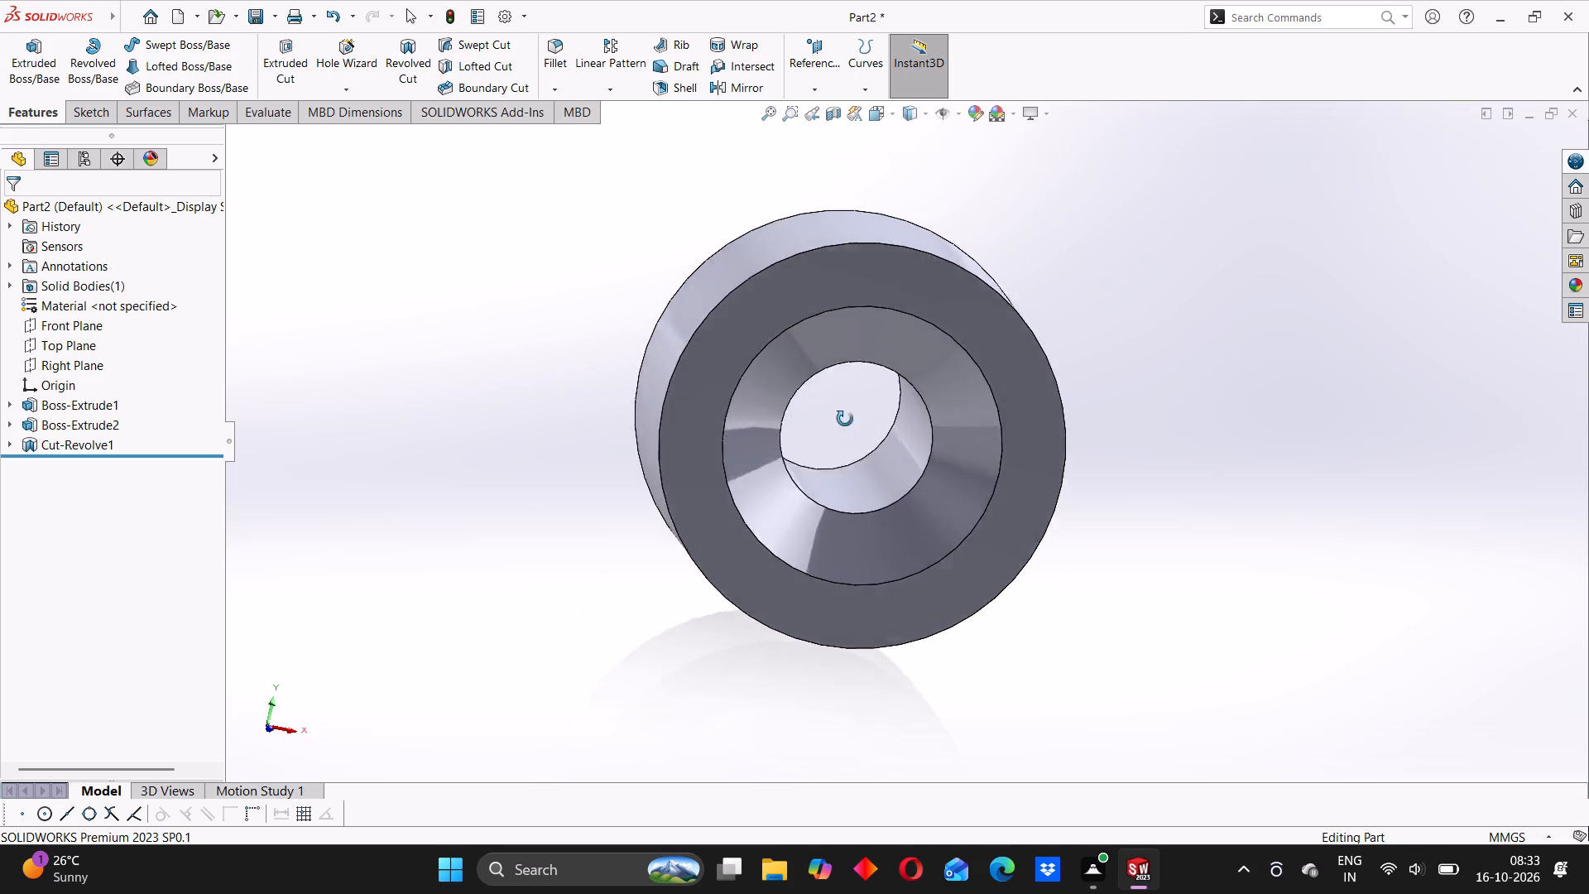
pyautogui.moveTo(845, 419); pyautogui.dragTo(830, 394, button='middle')
pyautogui.scroll(-3, 823, 345)
pyautogui.moveTo(796, 439); pyautogui.dragTo(816, 477, button='middle')
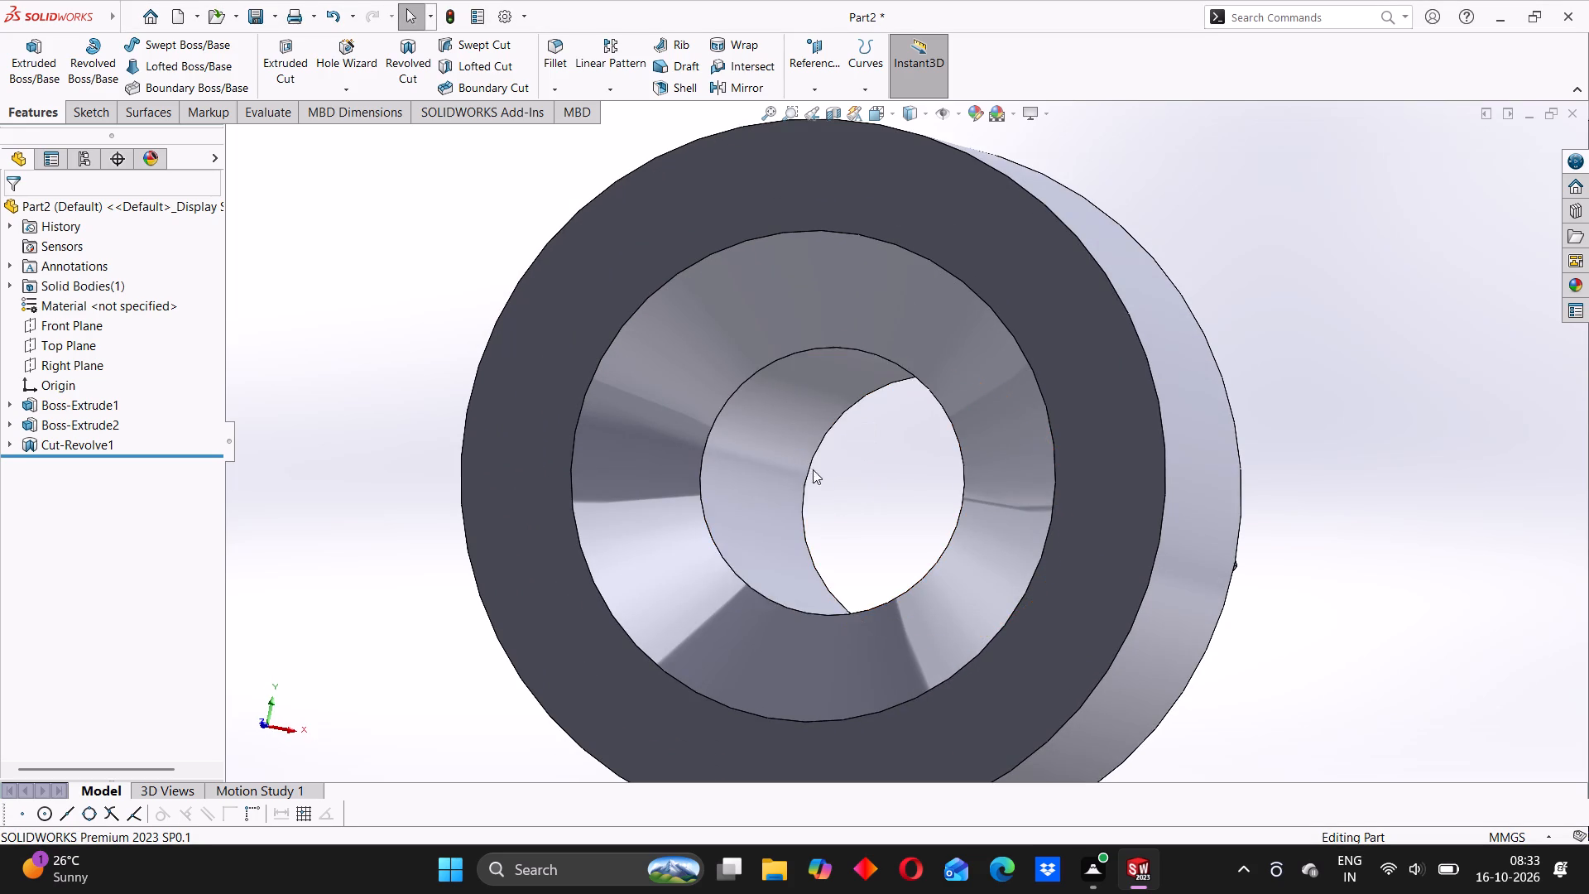
pyautogui.moveTo(766, 415); pyautogui.dragTo(777, 446, button='middle')
pyautogui.click(475, 373)
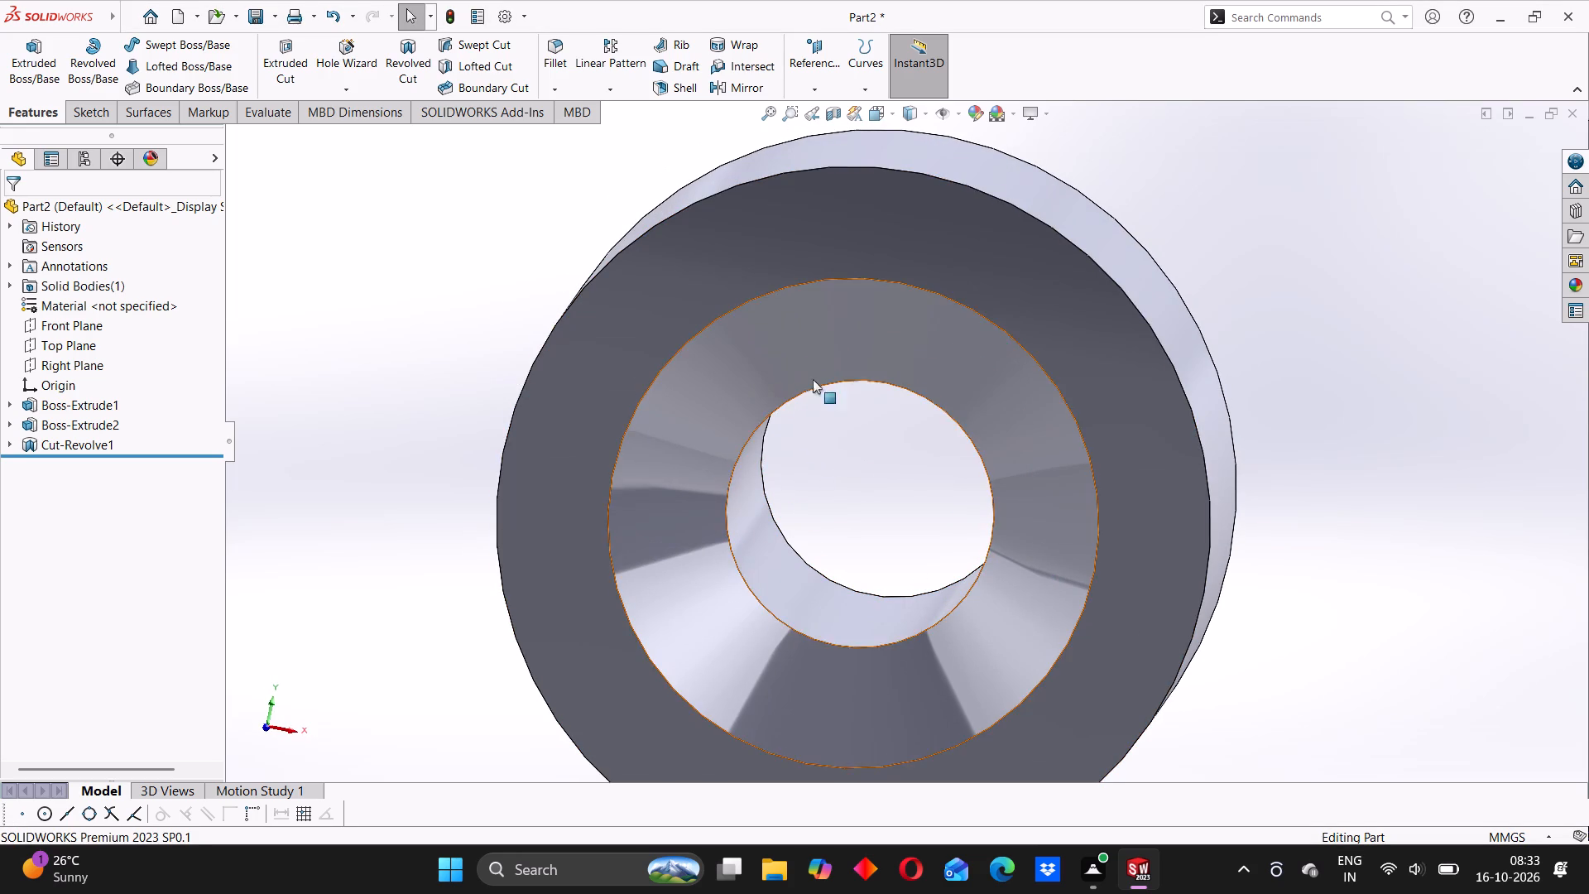
pyautogui.moveTo(800, 441); pyautogui.dragTo(770, 415, button='middle')
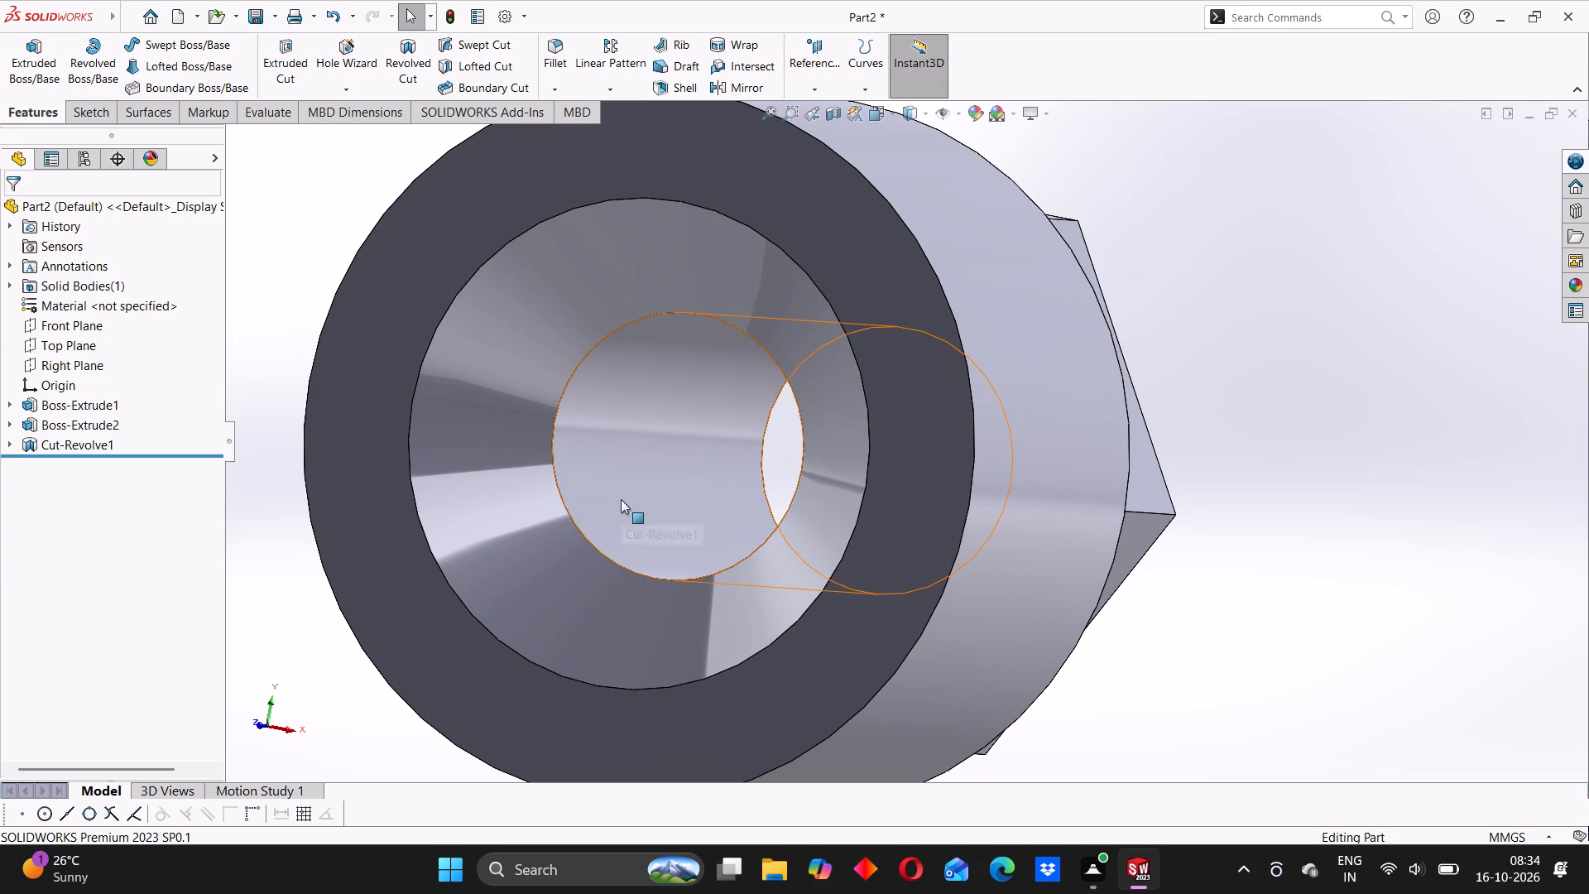
pyautogui.scroll(2, 629, 496)
pyautogui.moveTo(799, 299); pyautogui.dragTo(781, 397, button='middle')
pyautogui.scroll(-3, 1020, 255)
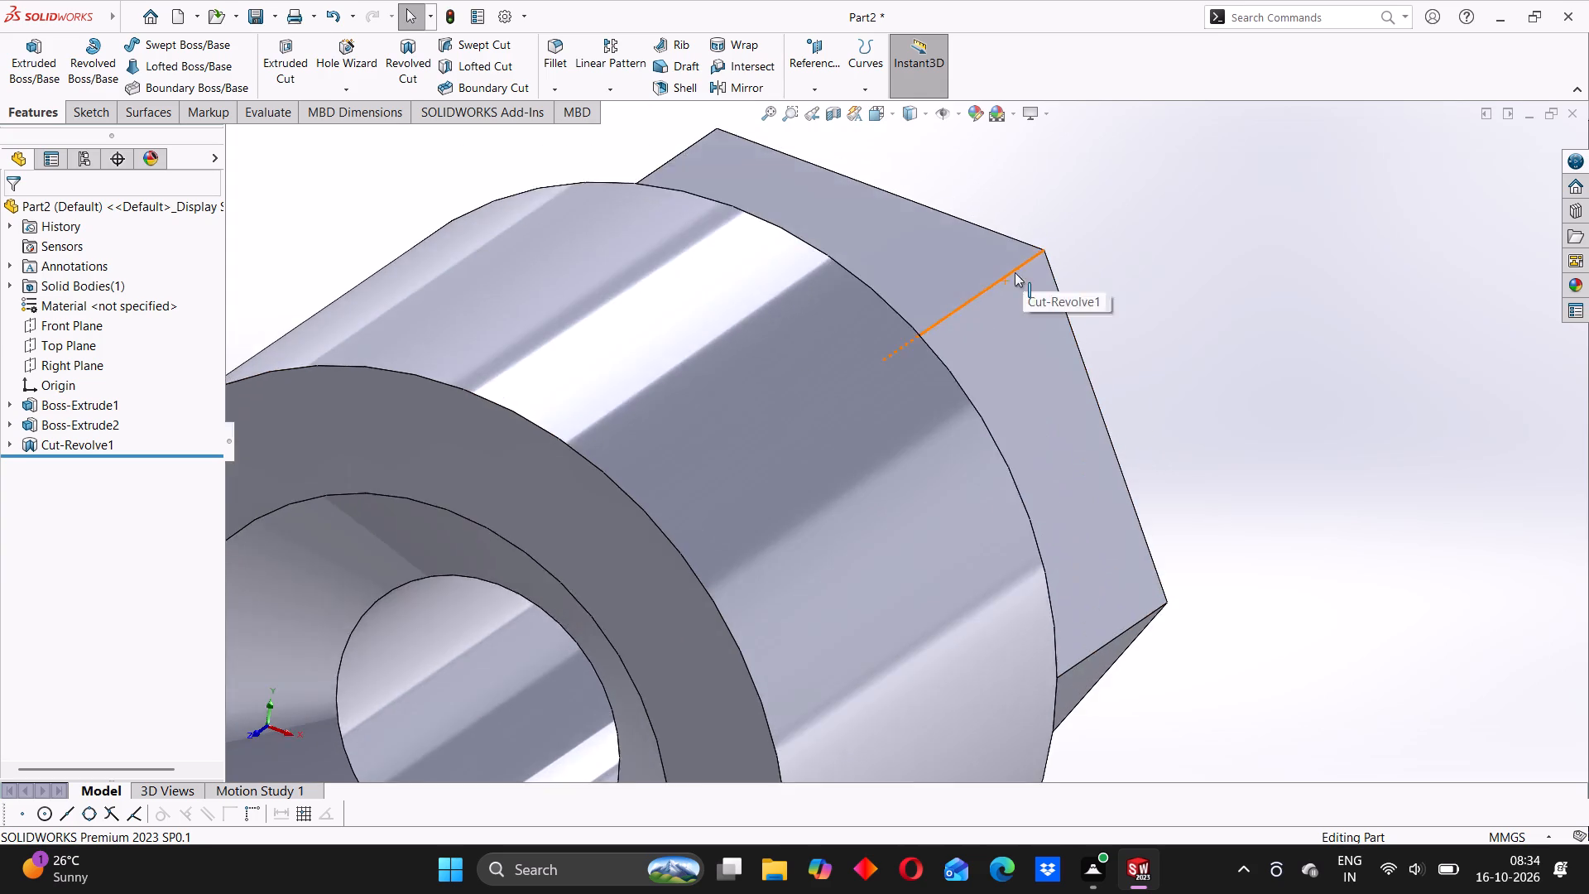
pyautogui.moveTo(998, 290); pyautogui.dragTo(794, 412, button='middle')
pyautogui.scroll(2, 1057, 314)
pyautogui.moveTo(1030, 348); pyautogui.dragTo(1038, 337, button='middle')
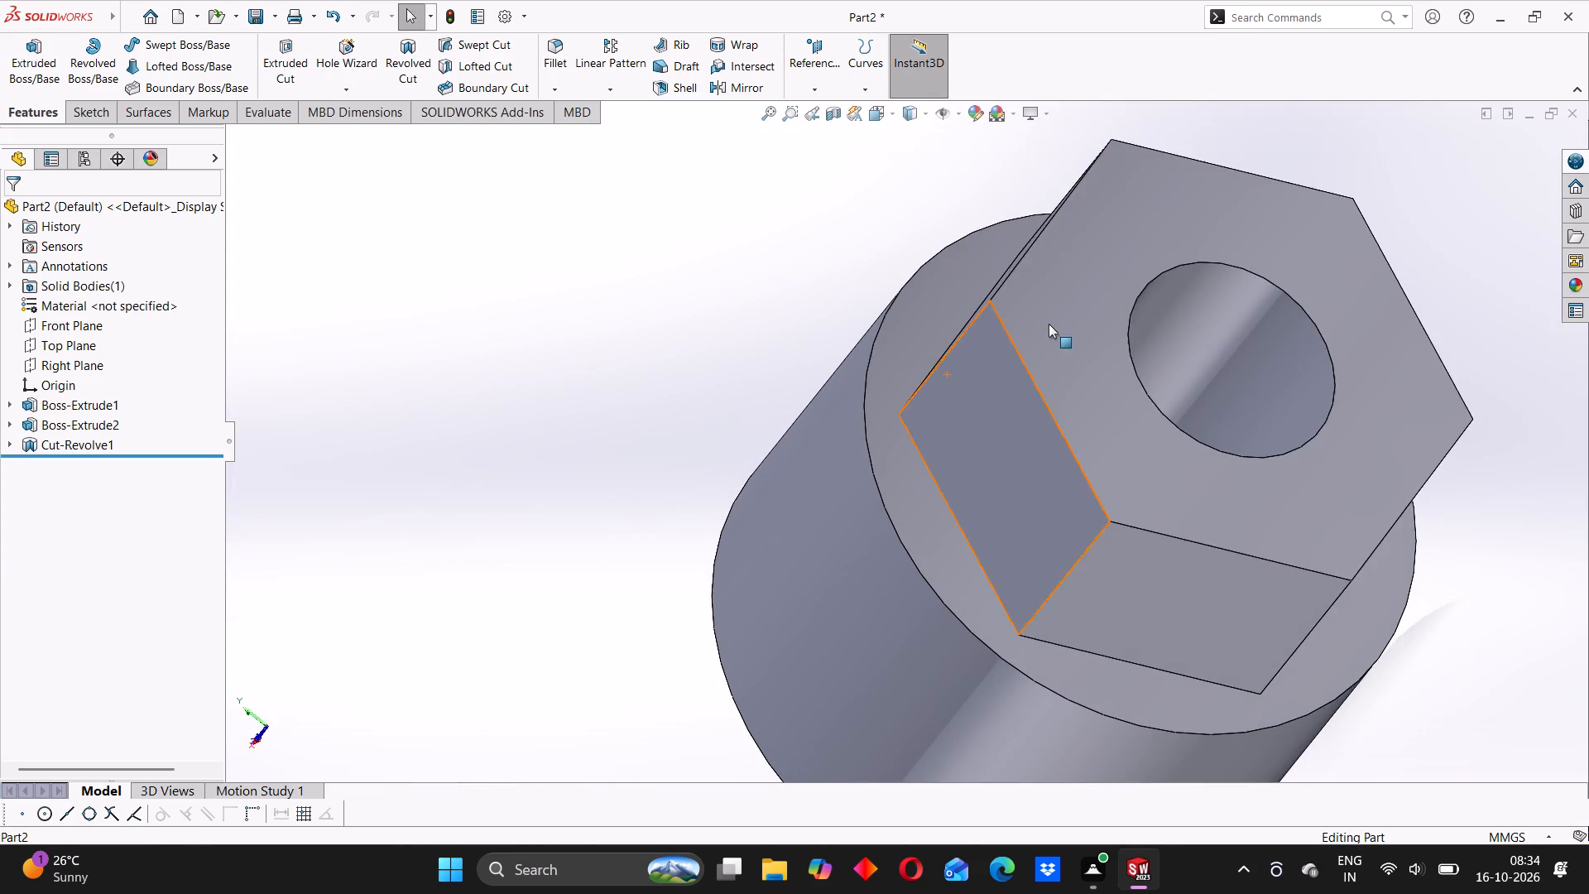
pyautogui.scroll(-3, 995, 315)
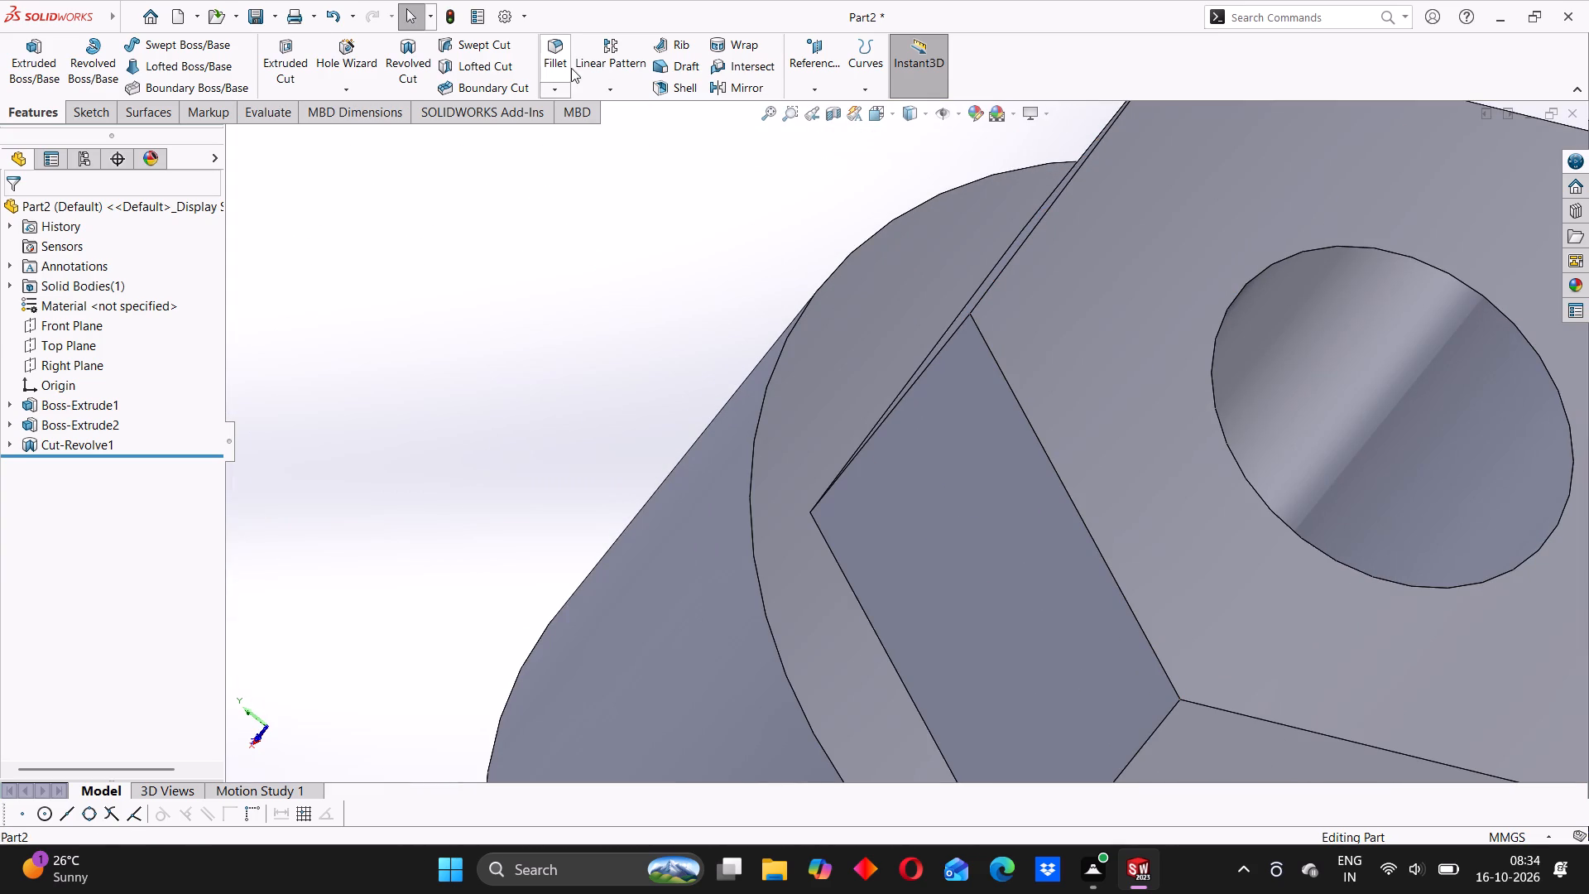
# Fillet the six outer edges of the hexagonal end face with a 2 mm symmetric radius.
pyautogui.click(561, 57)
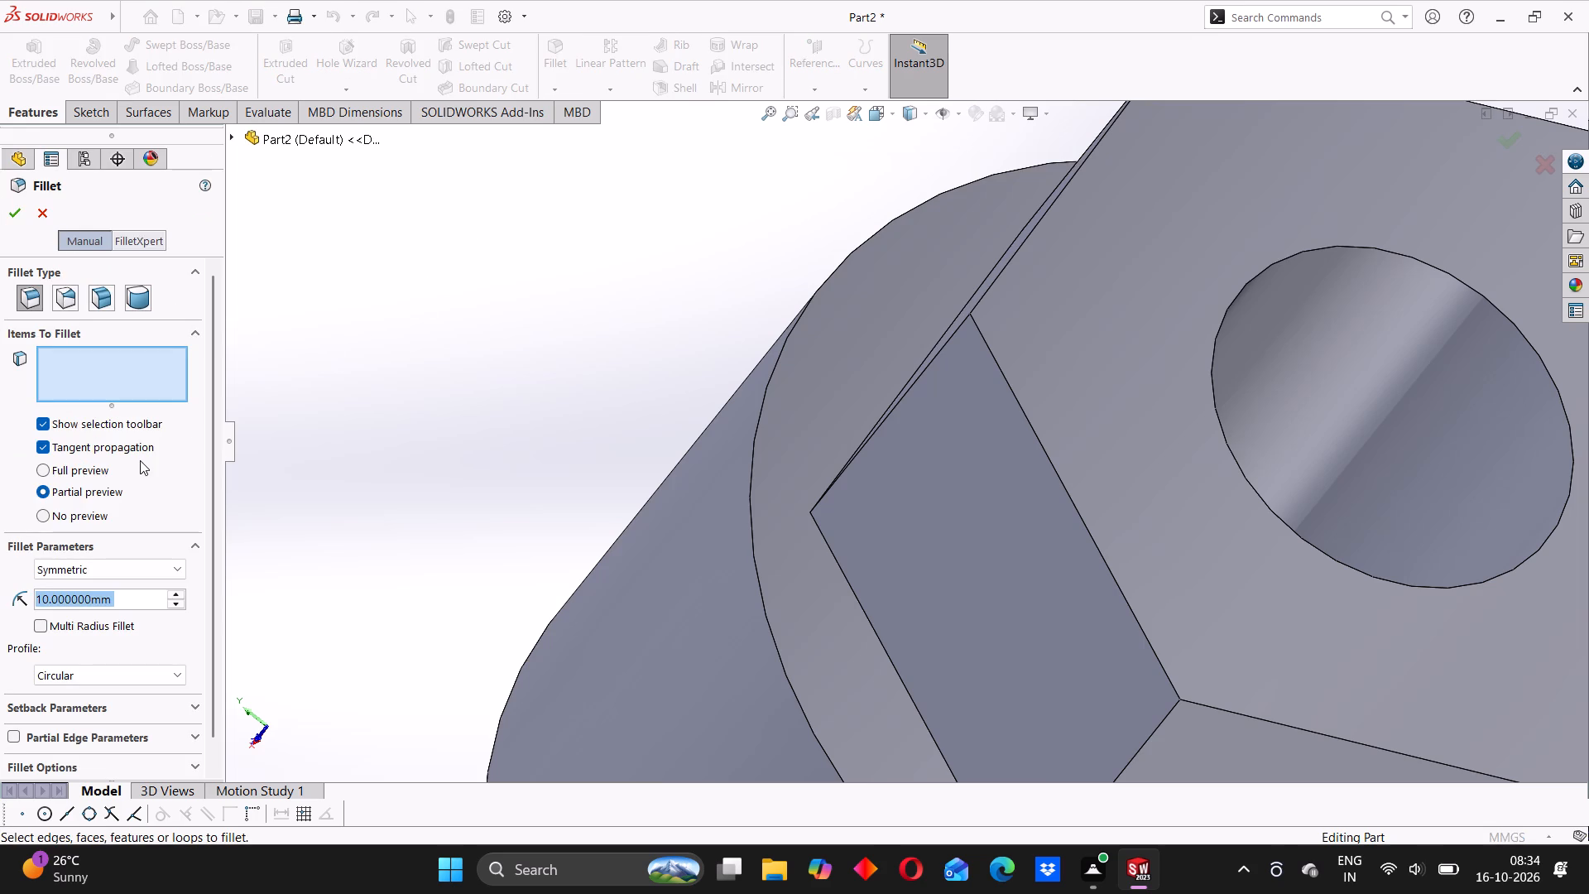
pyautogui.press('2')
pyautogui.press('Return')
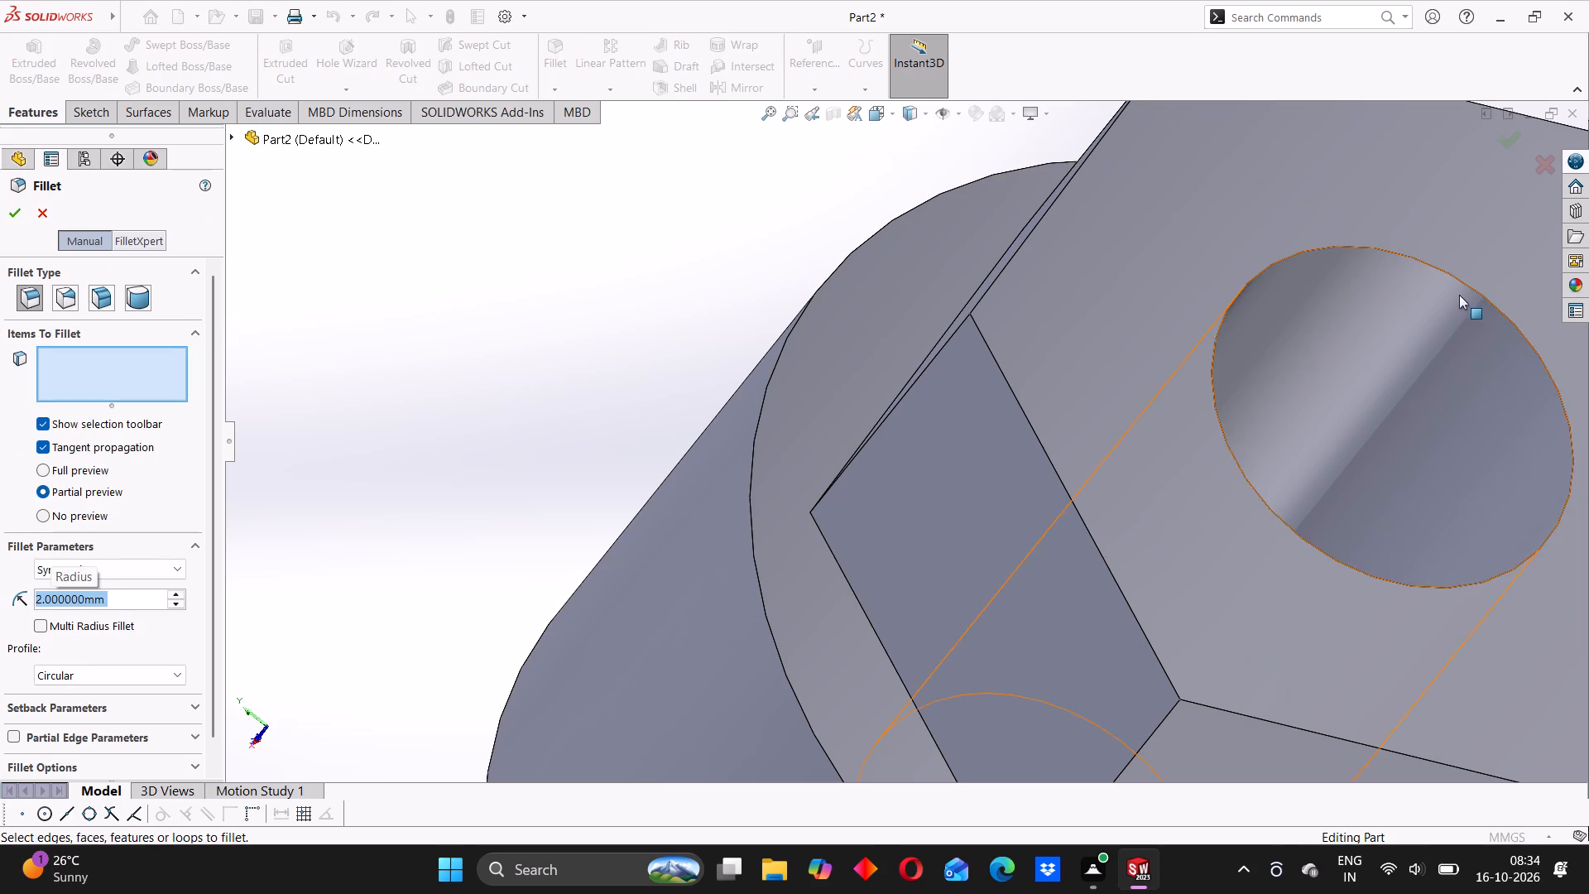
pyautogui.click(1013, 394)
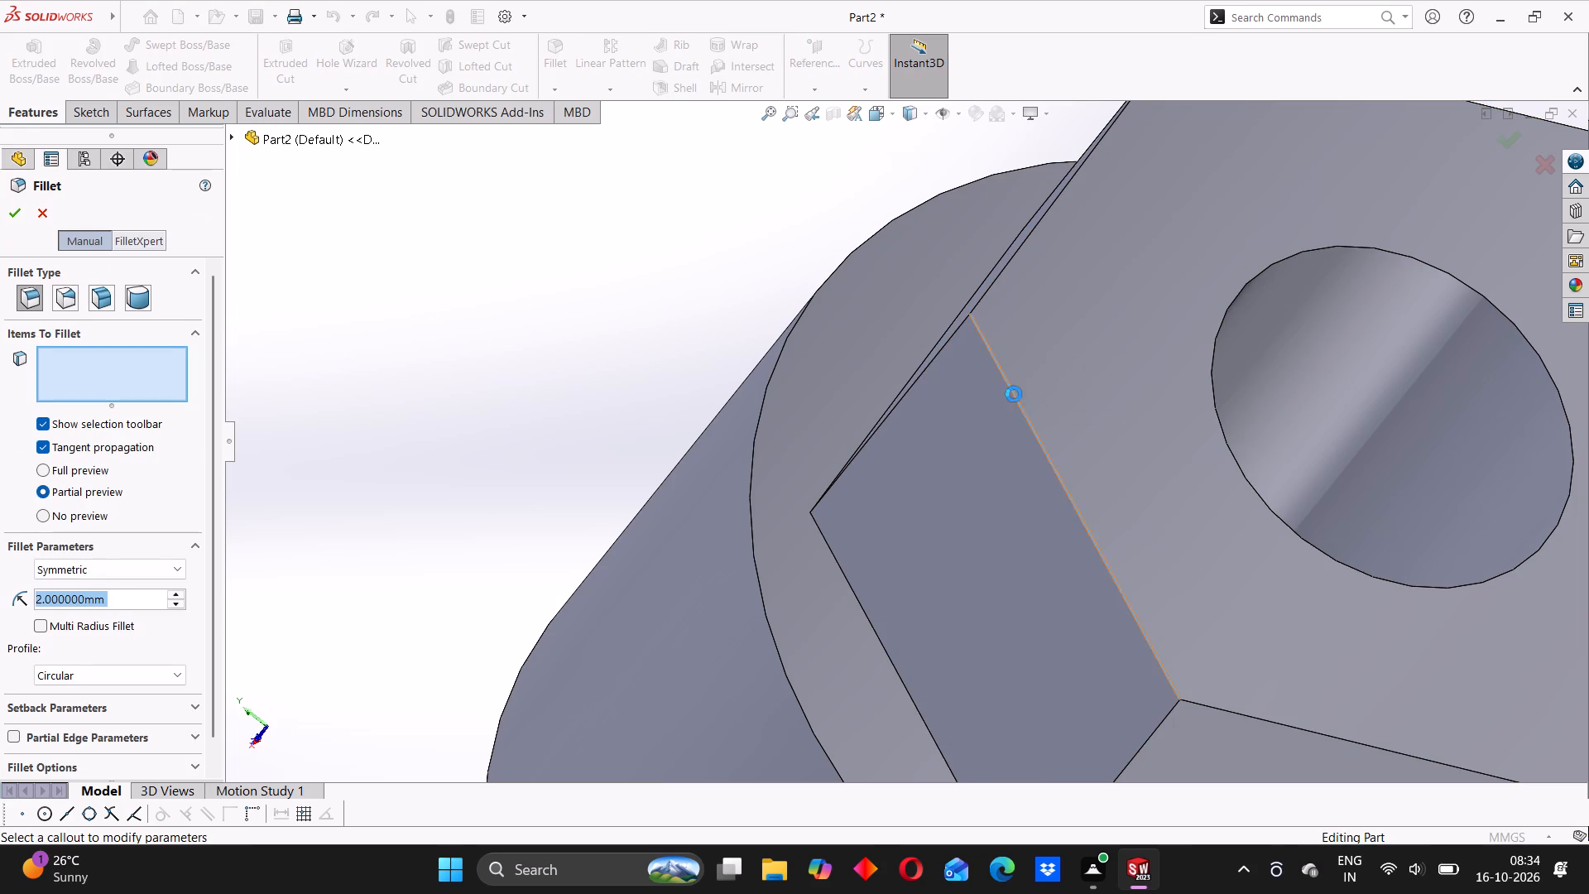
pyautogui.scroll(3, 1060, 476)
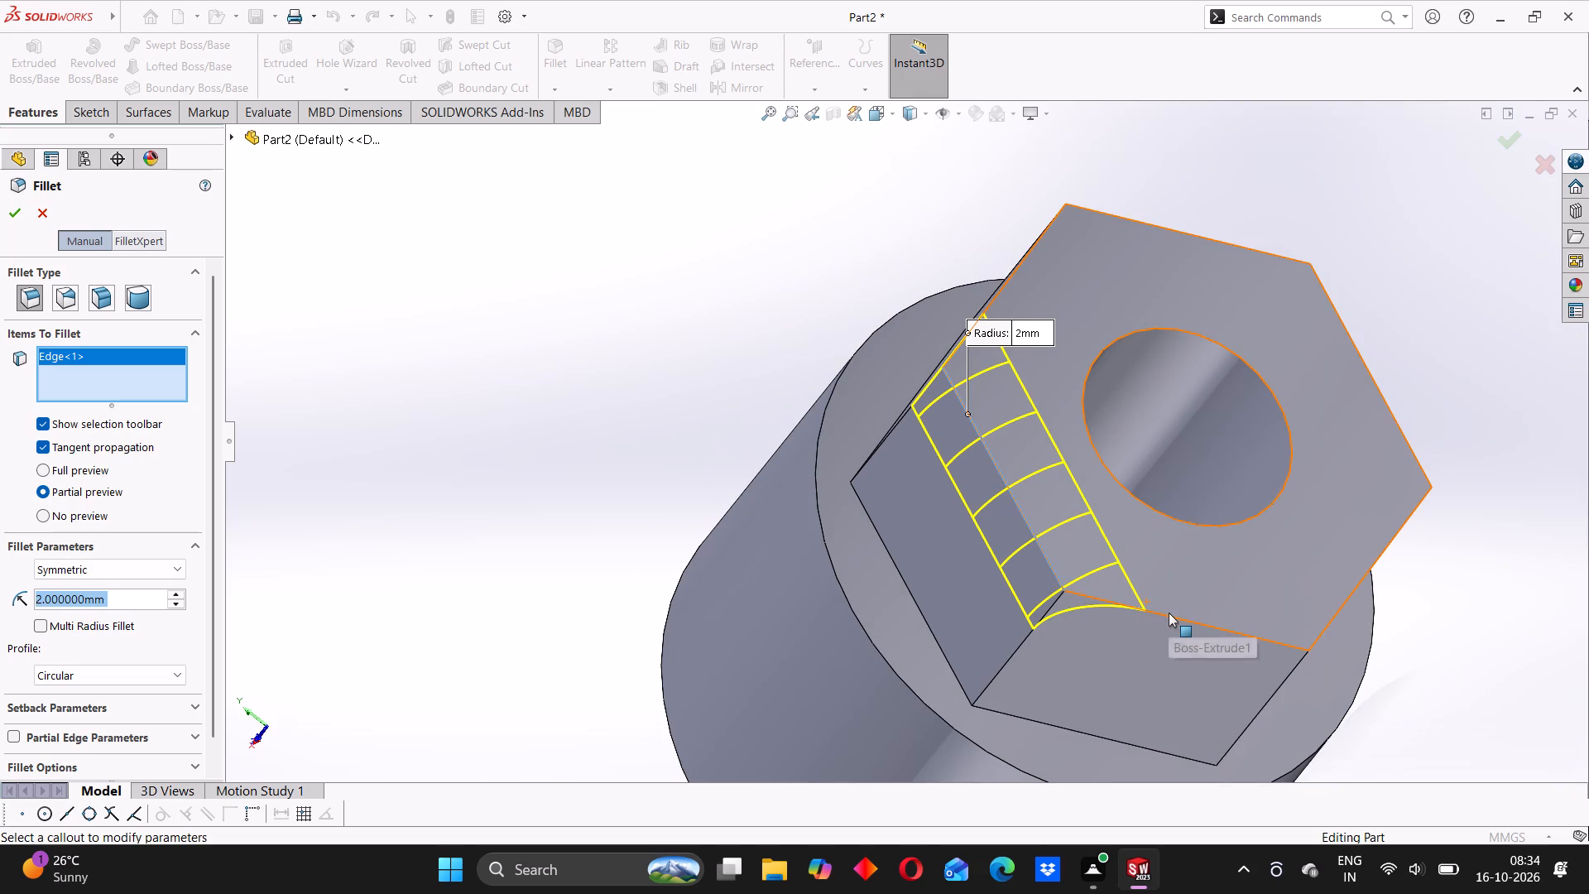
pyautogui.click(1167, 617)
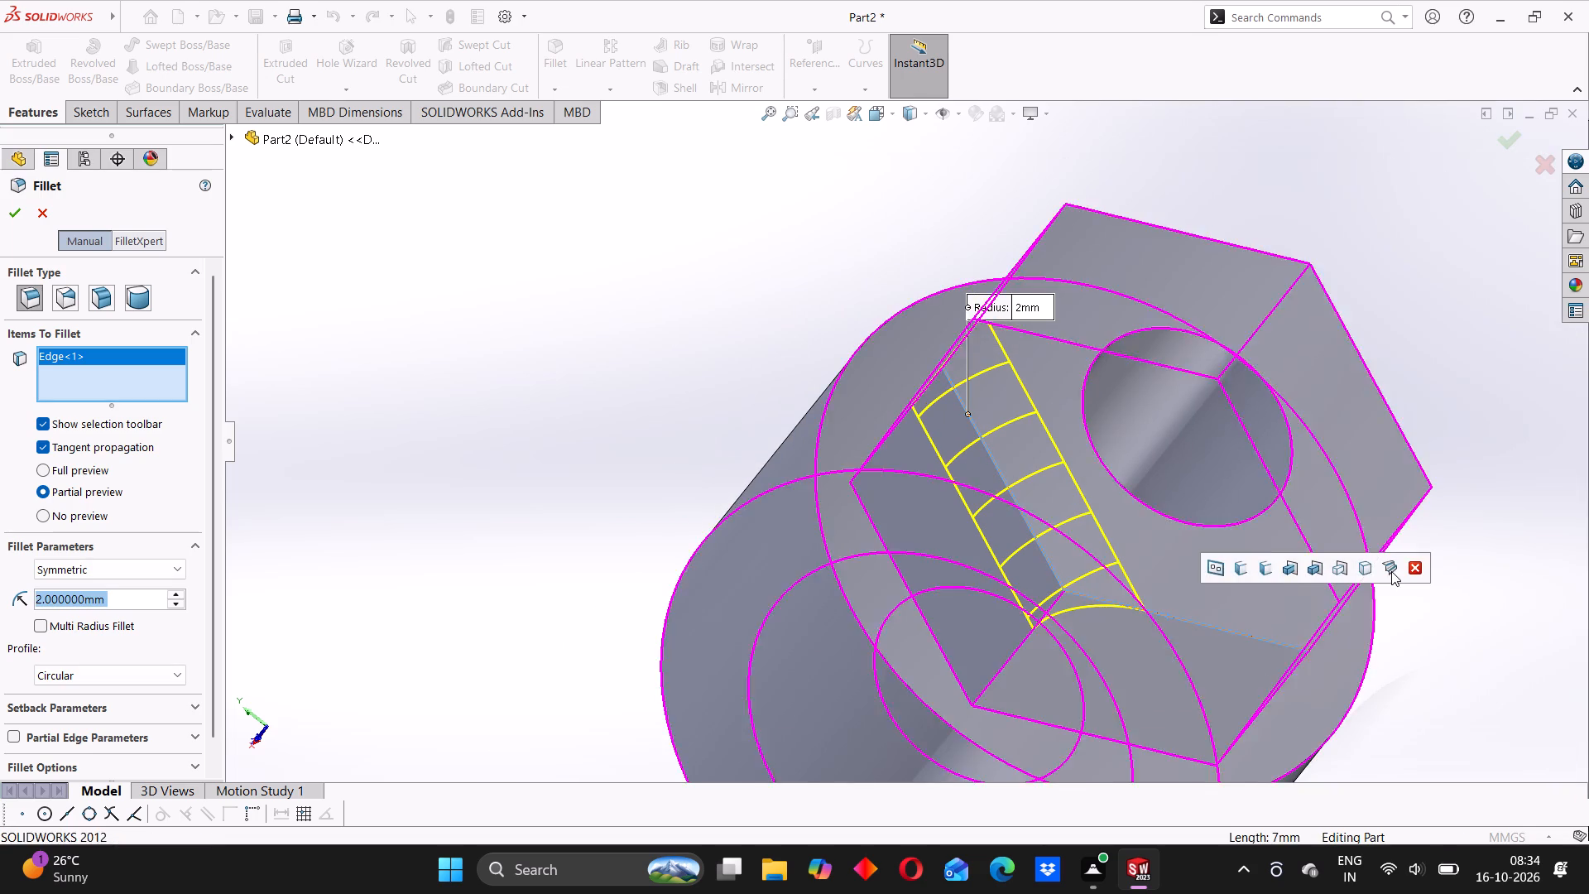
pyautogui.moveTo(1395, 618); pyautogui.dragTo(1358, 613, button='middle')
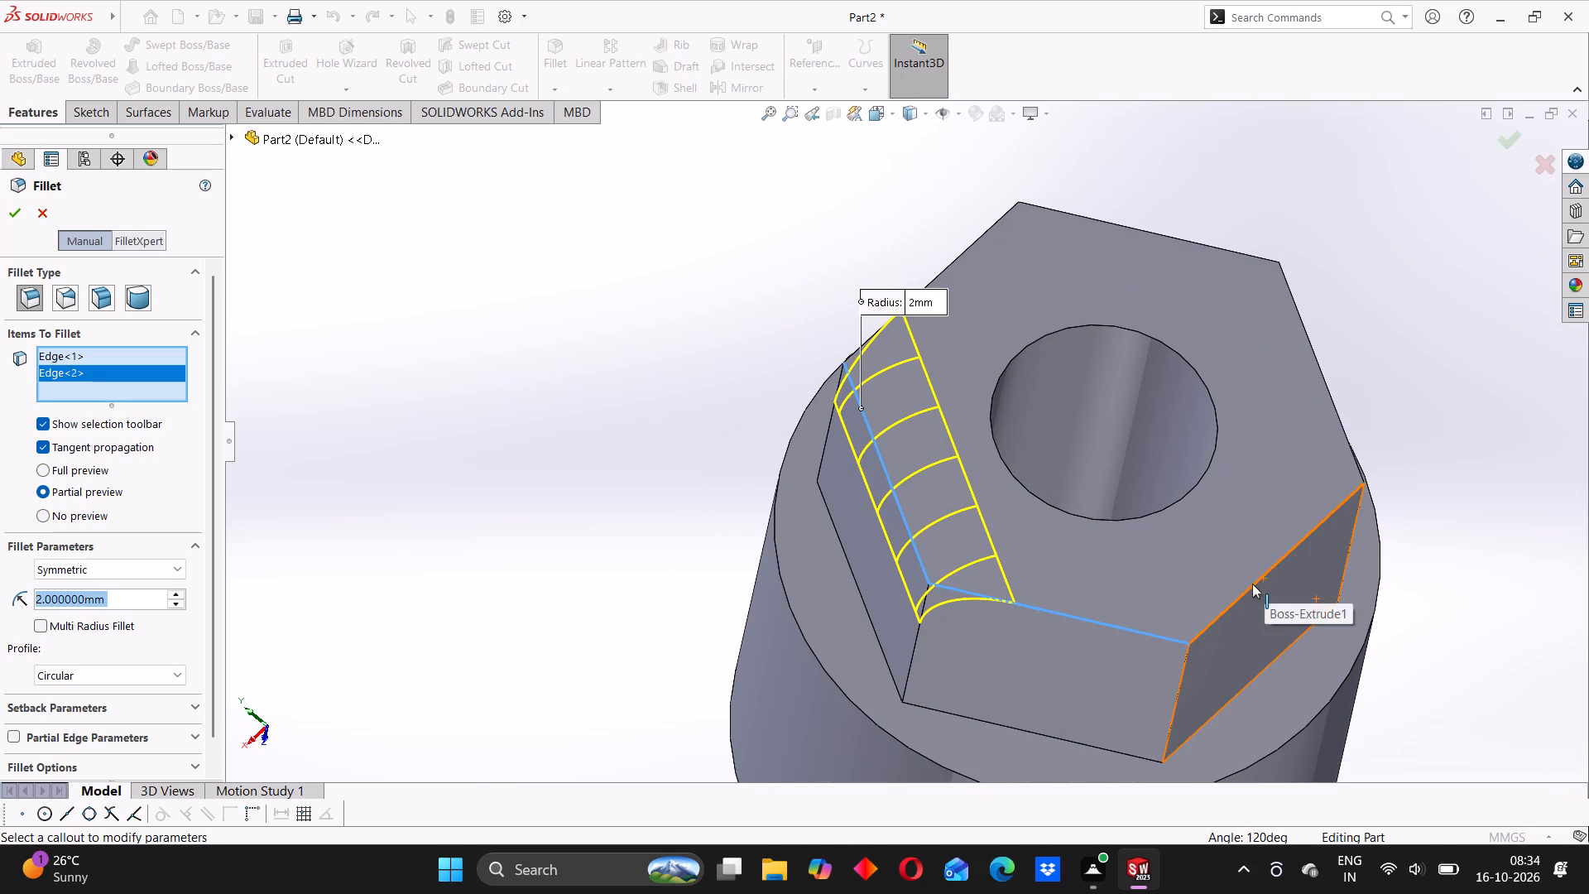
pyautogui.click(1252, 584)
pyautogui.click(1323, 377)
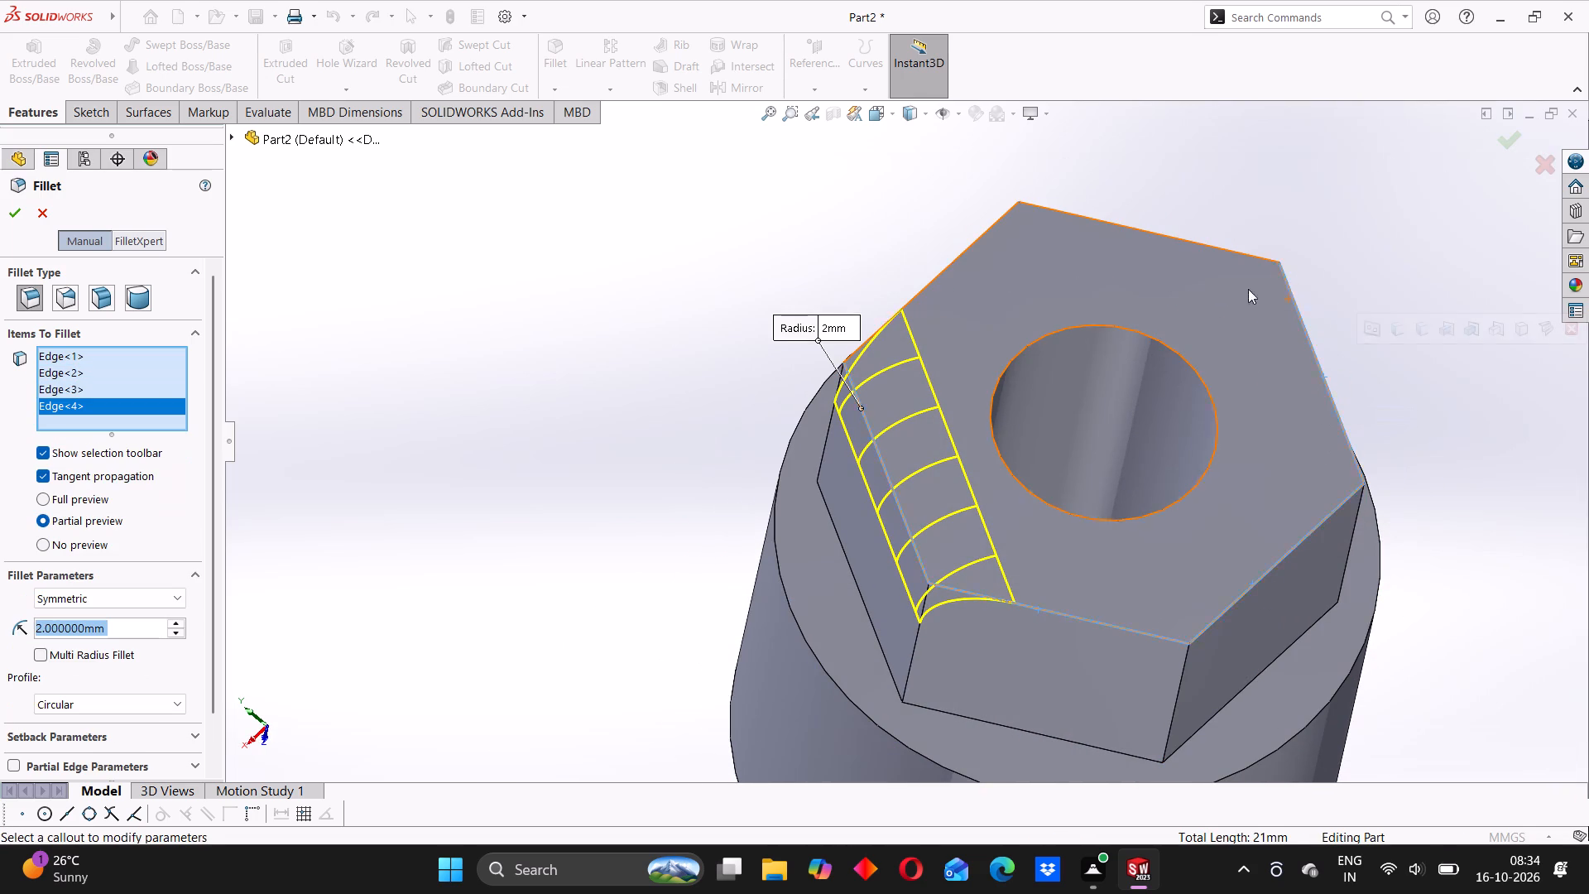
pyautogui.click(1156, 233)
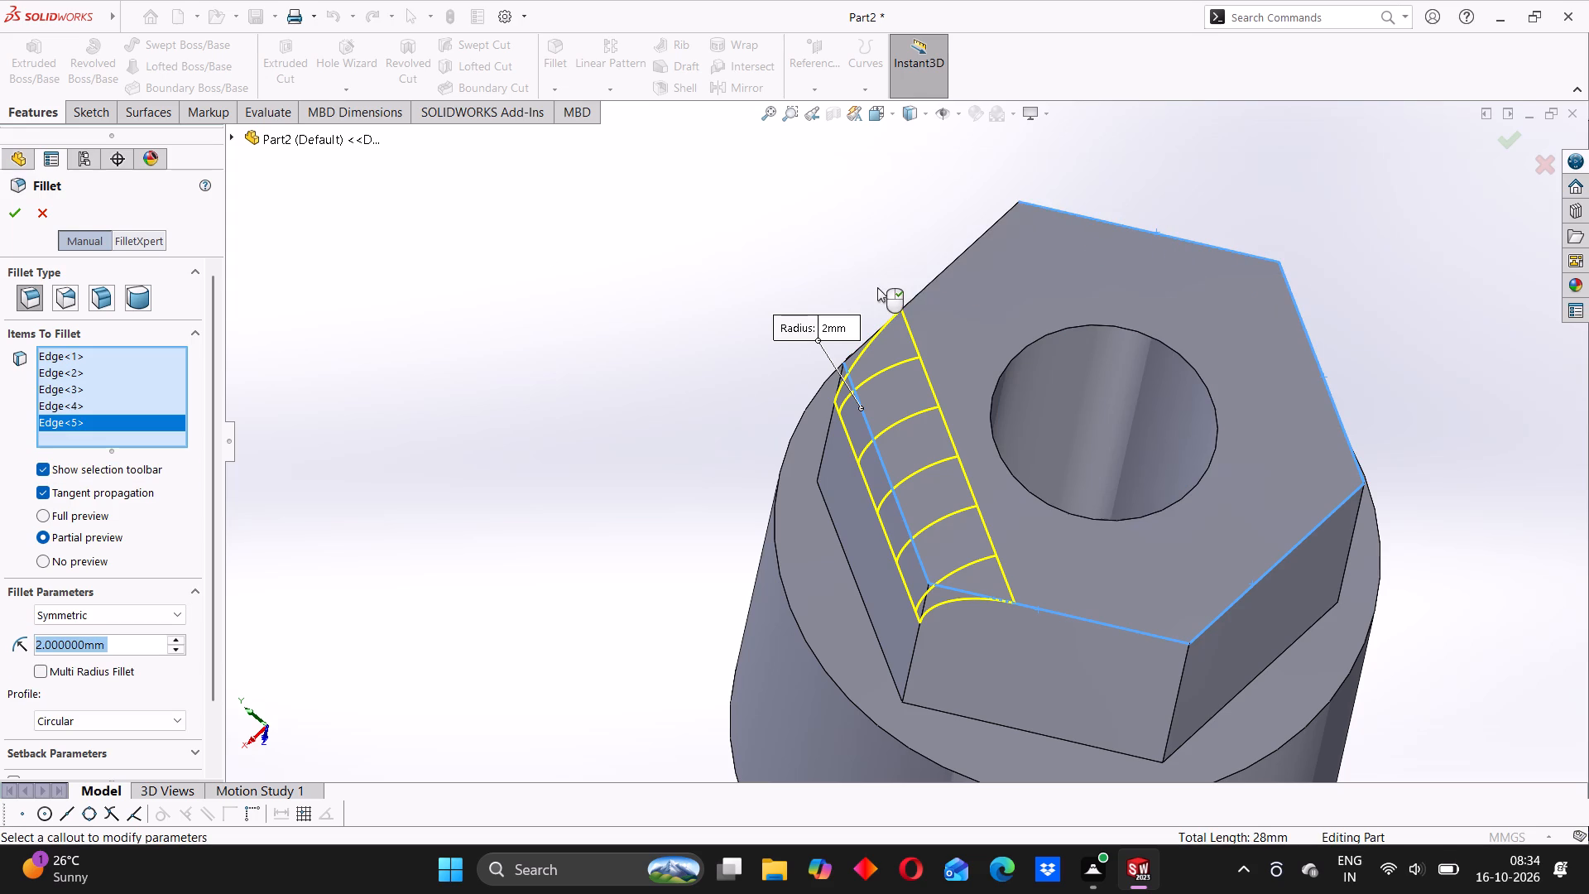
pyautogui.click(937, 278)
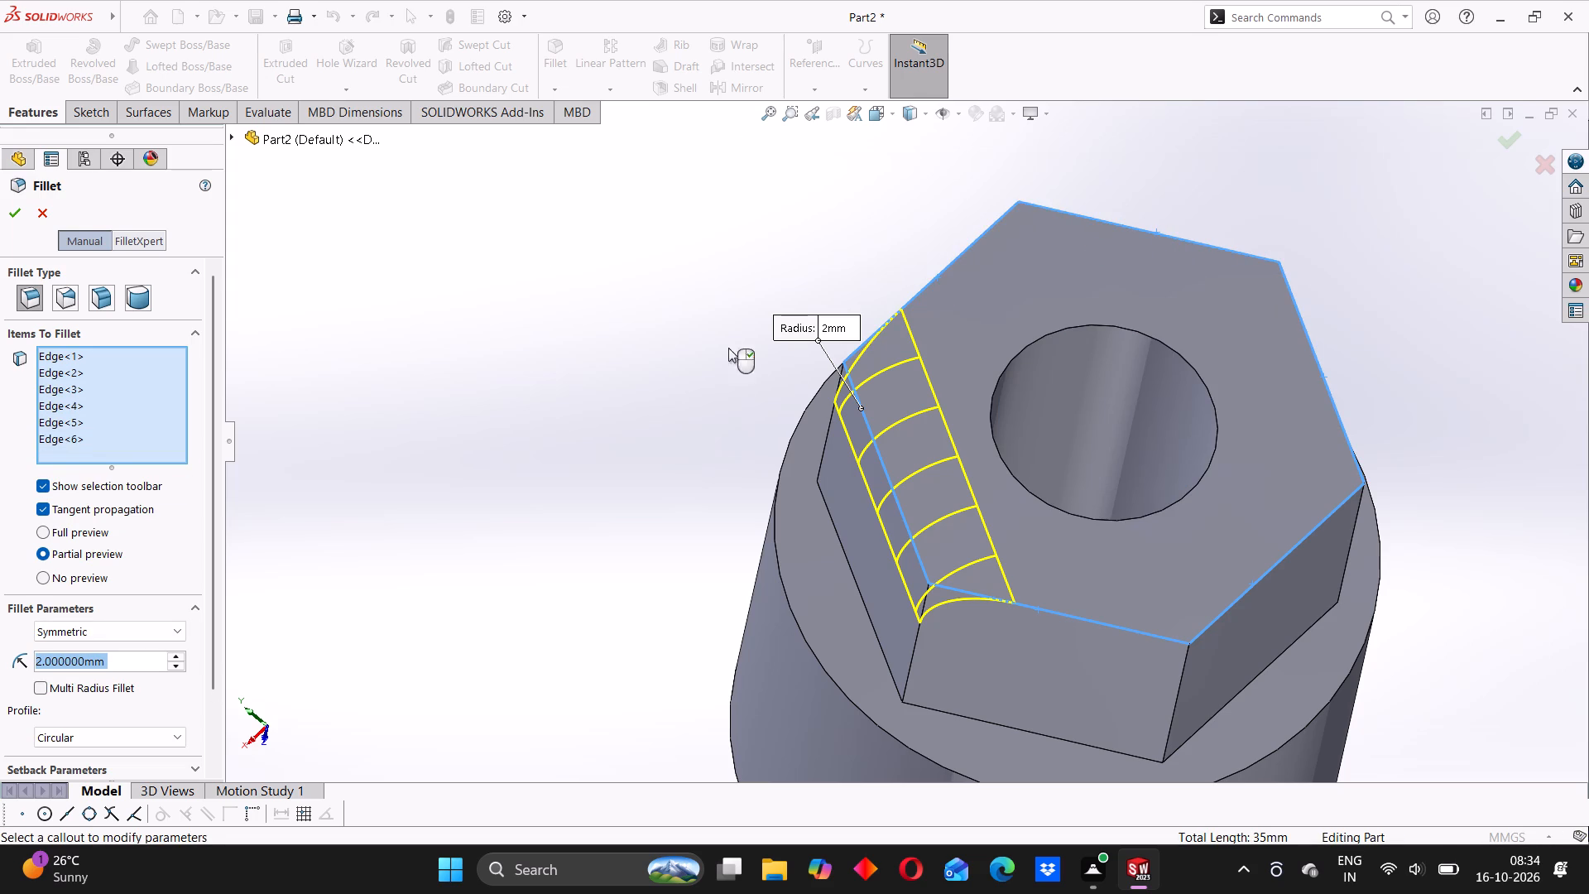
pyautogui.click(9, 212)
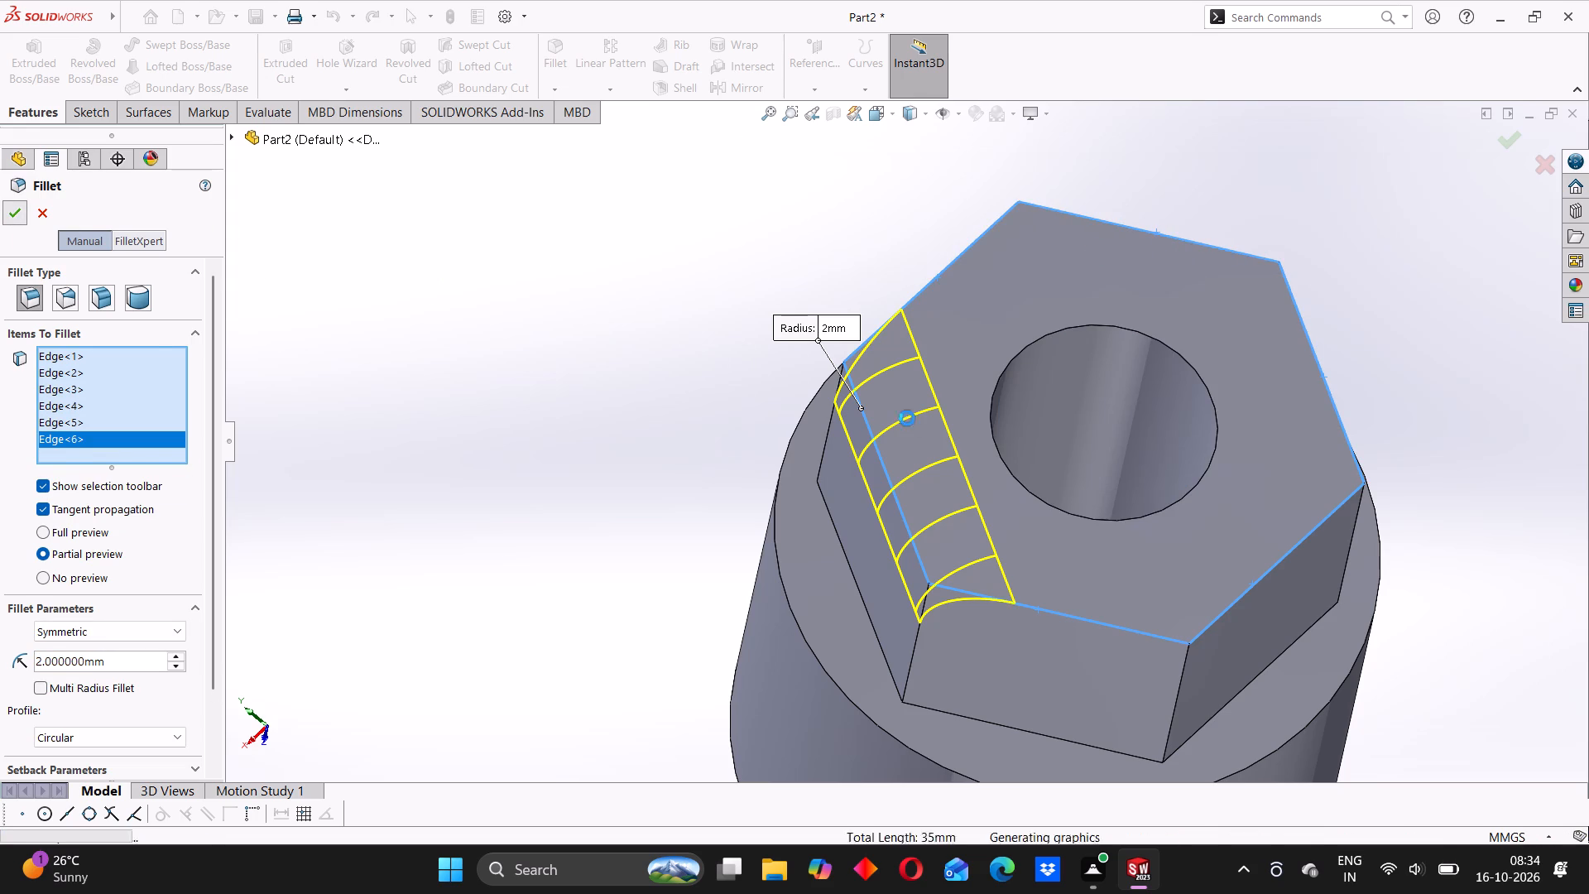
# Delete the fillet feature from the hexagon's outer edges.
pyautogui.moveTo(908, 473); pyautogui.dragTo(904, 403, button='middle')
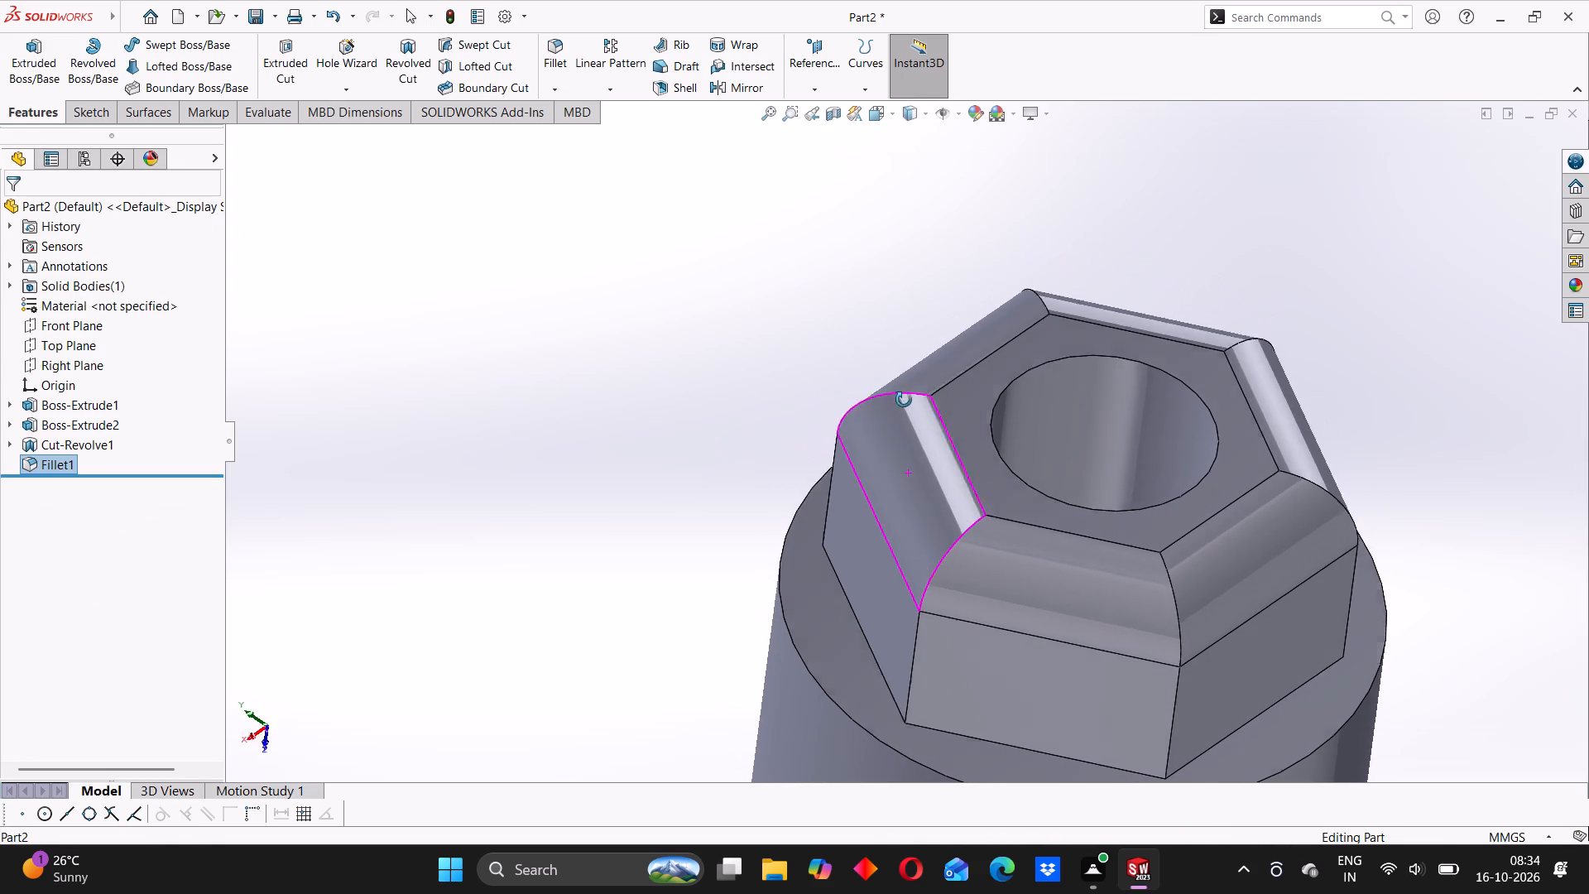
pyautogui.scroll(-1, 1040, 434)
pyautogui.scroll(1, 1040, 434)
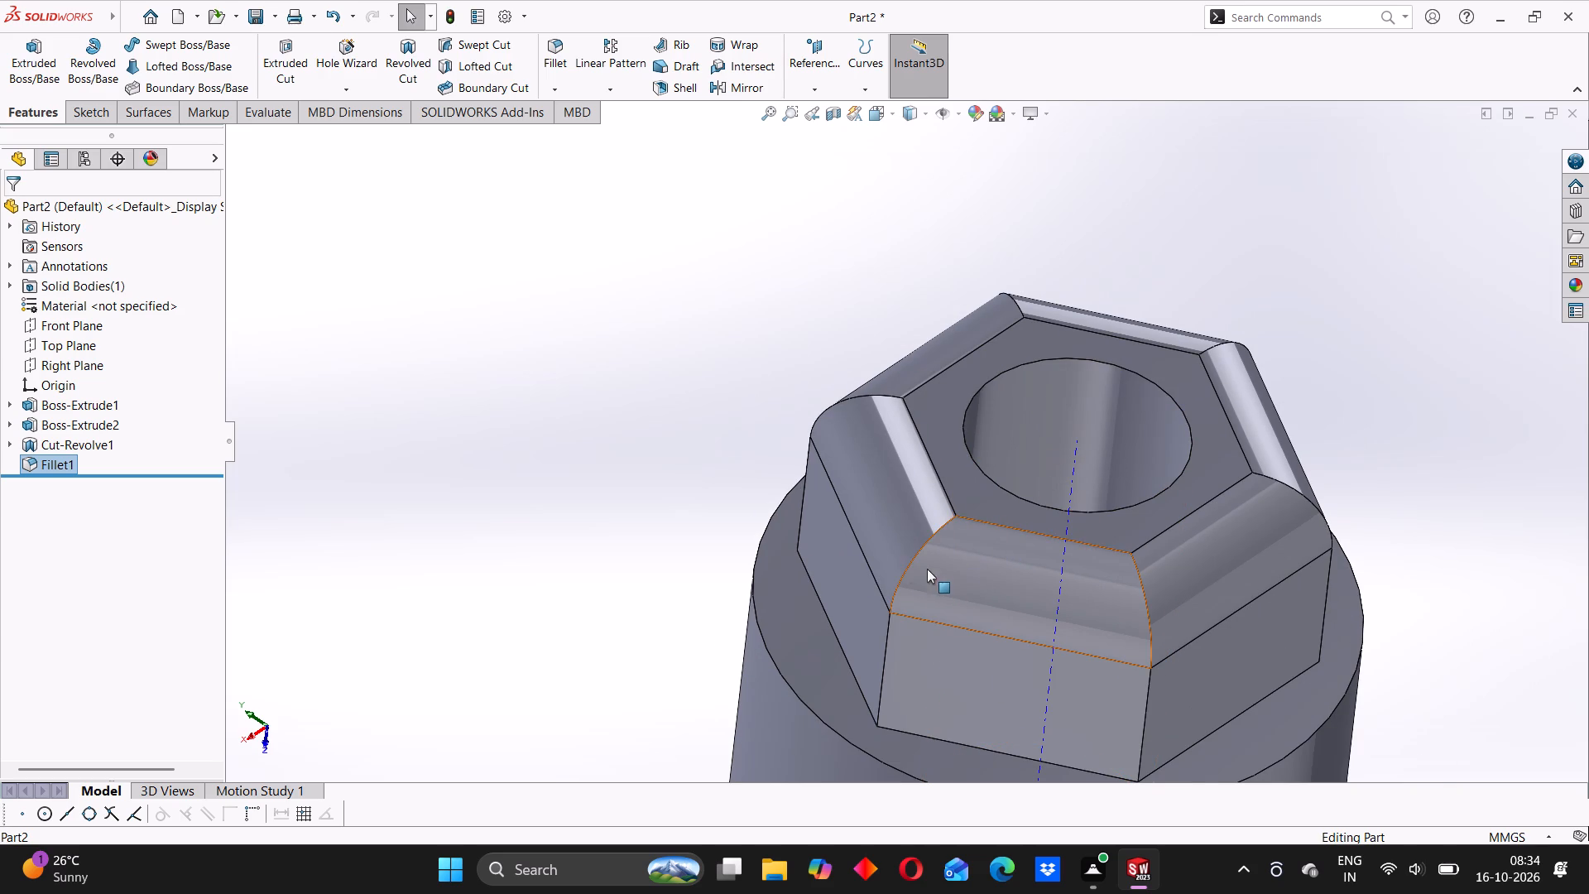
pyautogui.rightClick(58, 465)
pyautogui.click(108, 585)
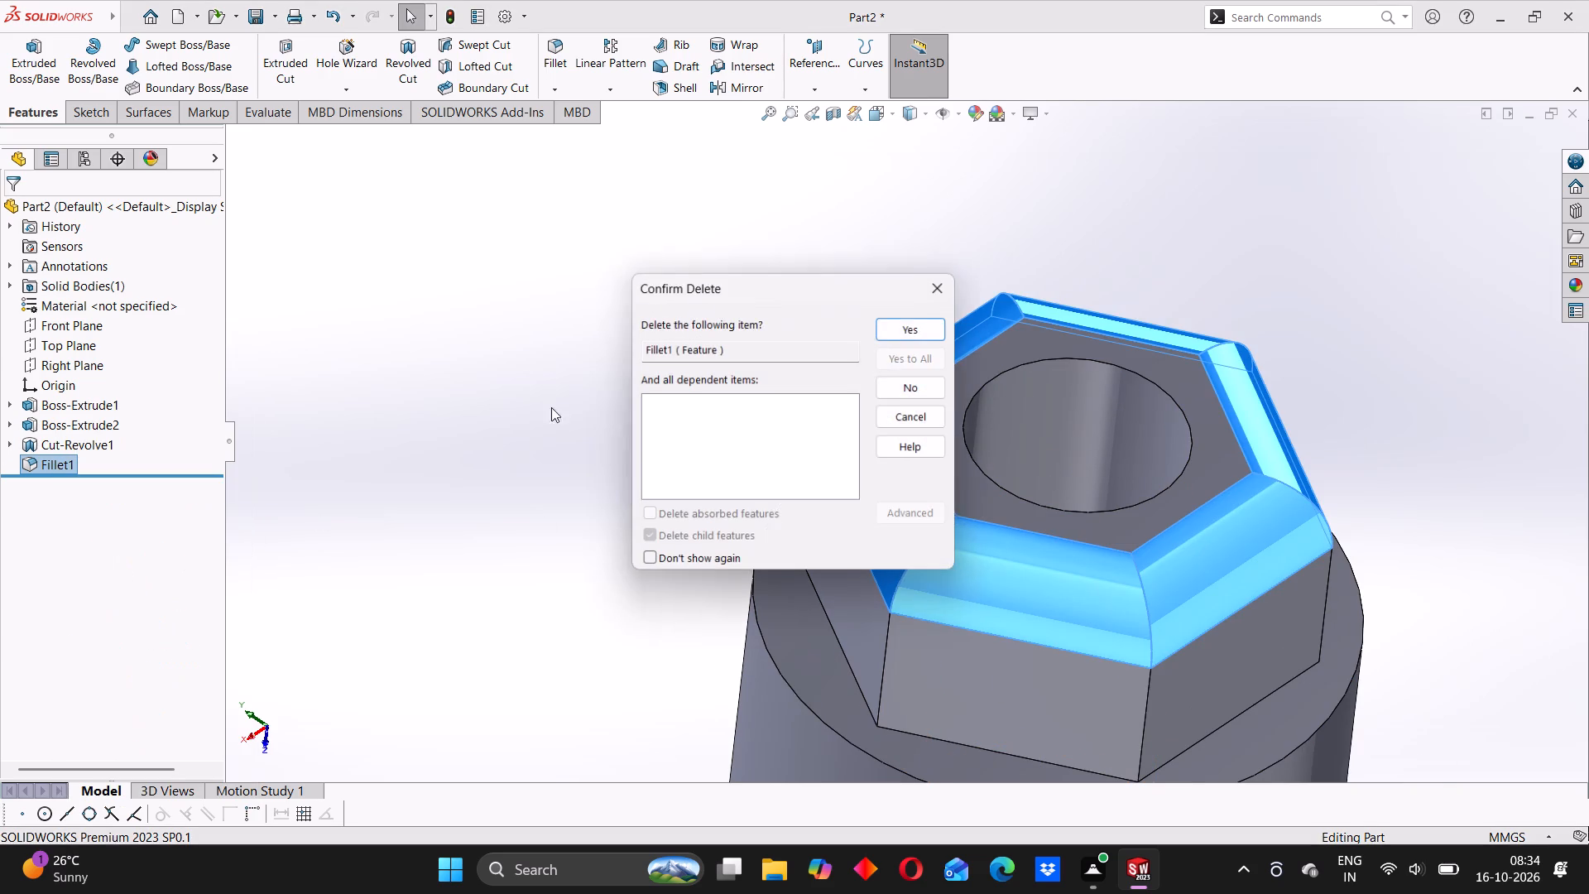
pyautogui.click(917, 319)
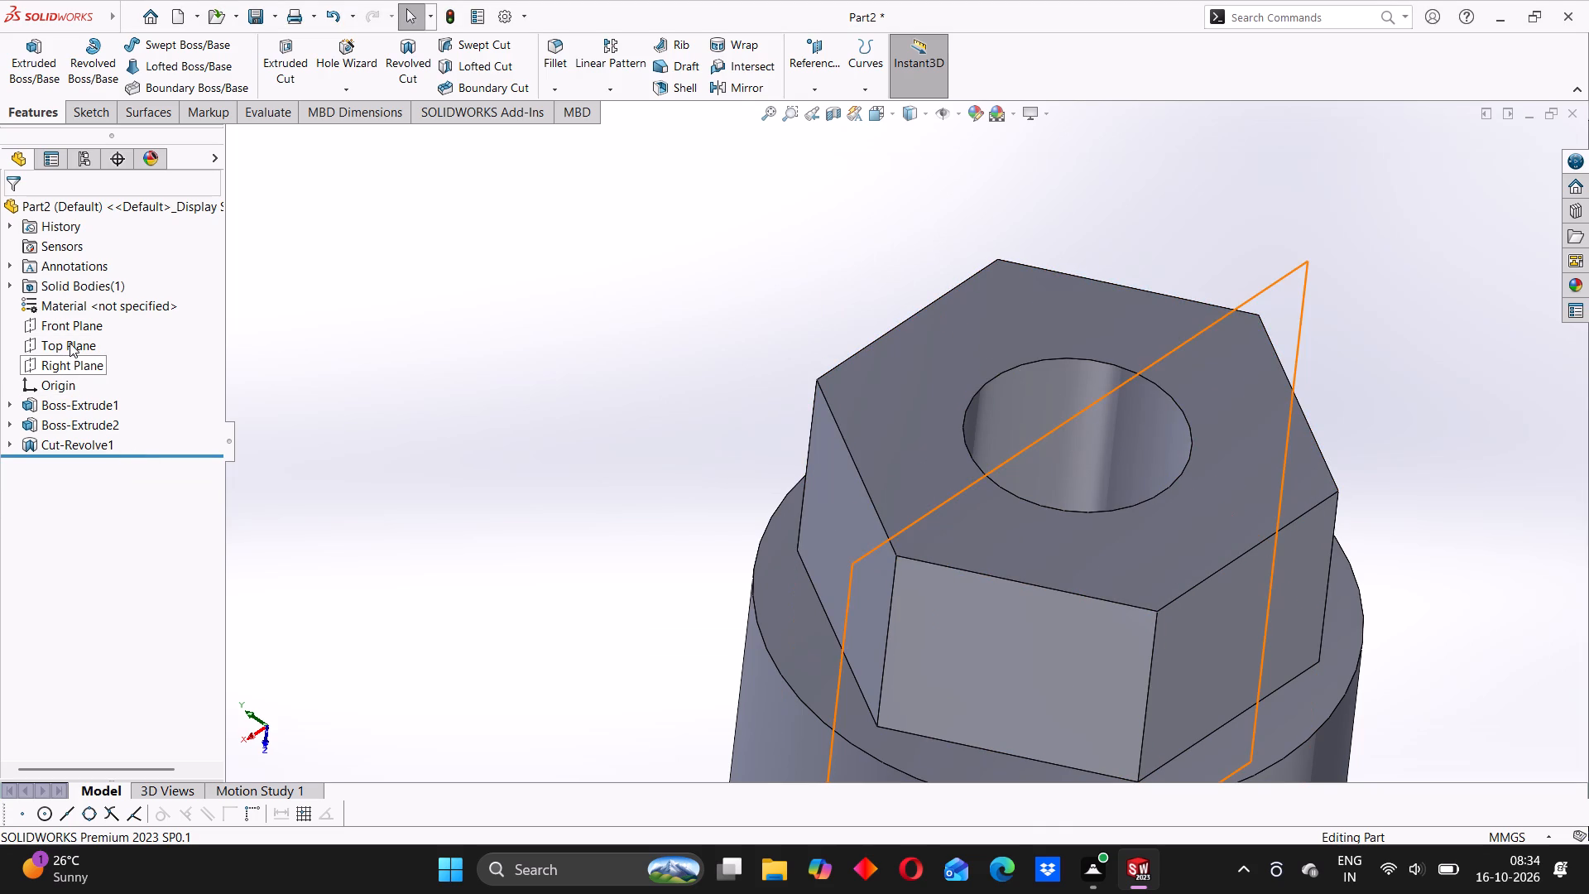
# Start a new sketch on the Right Plane.
pyautogui.click(70, 365)
pyautogui.click(84, 345)
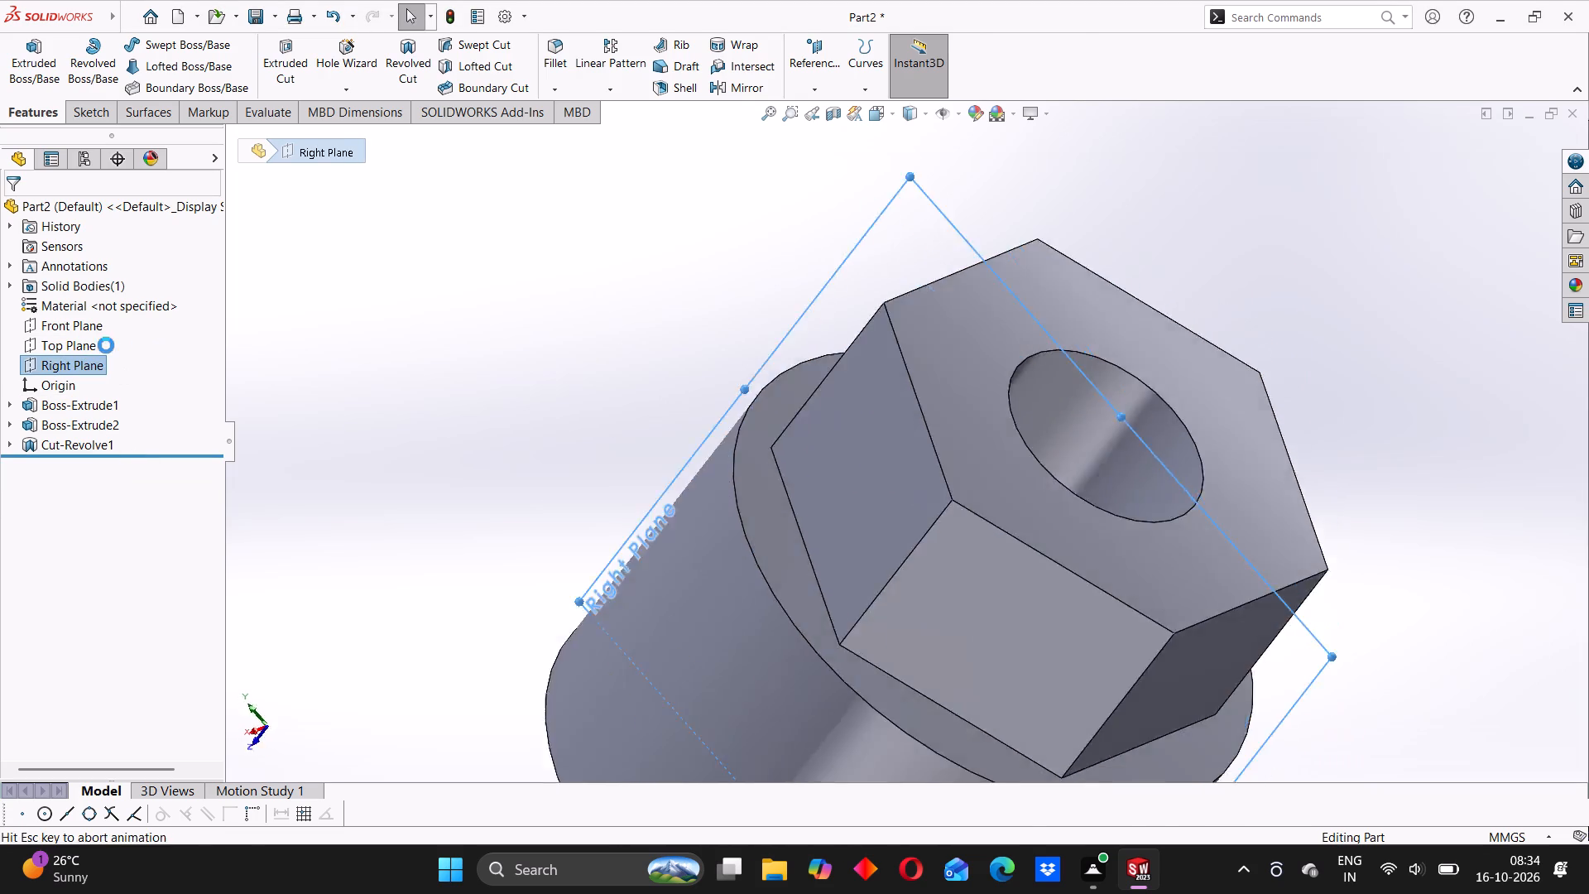
pyautogui.click(377, 343)
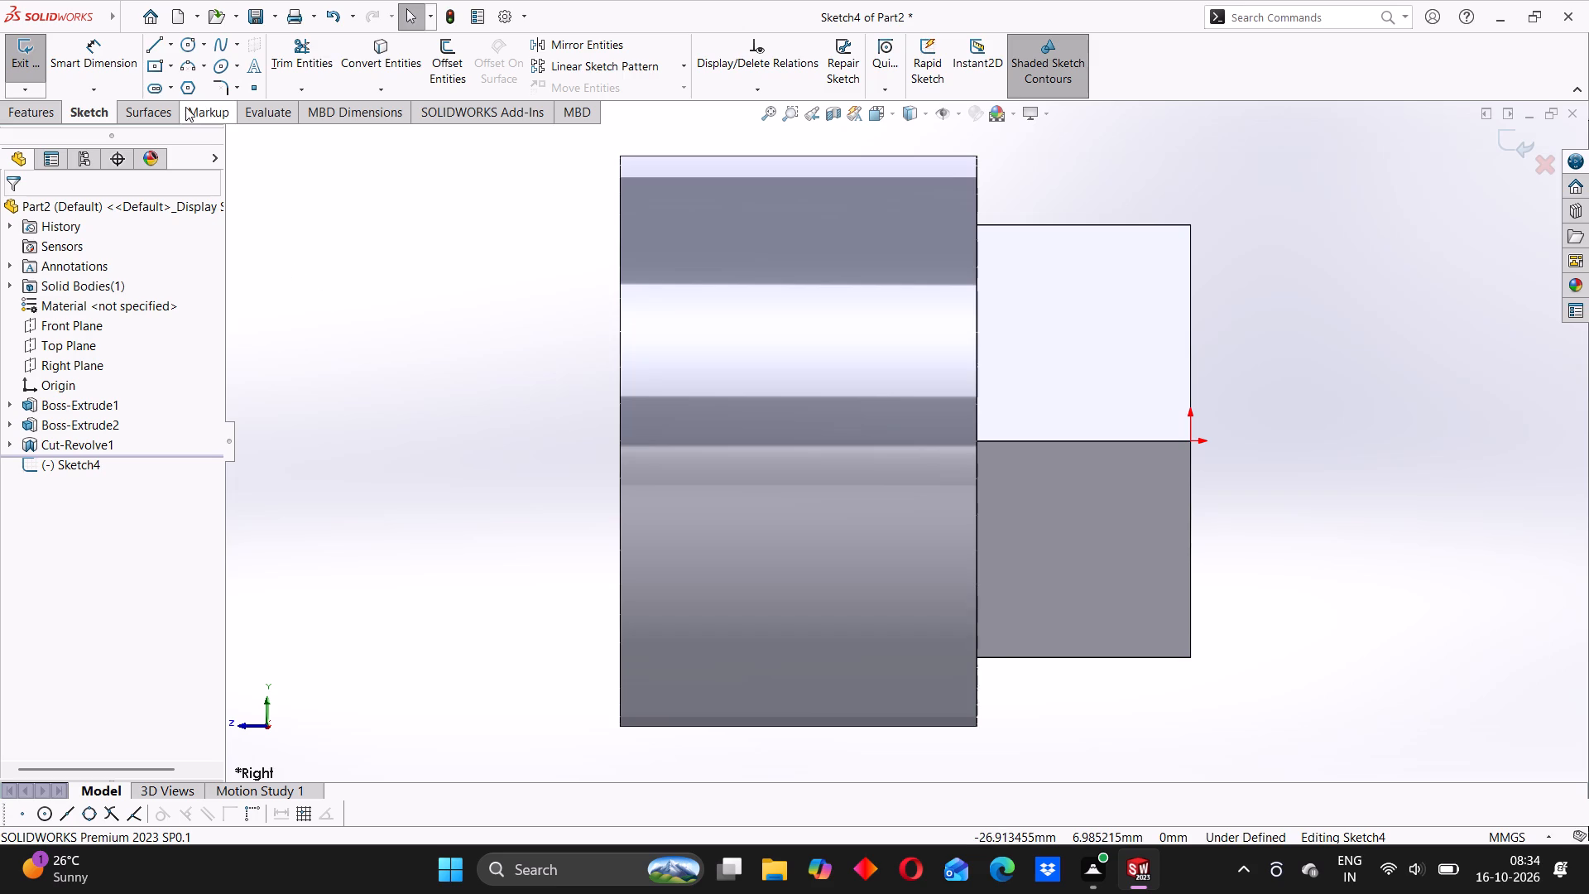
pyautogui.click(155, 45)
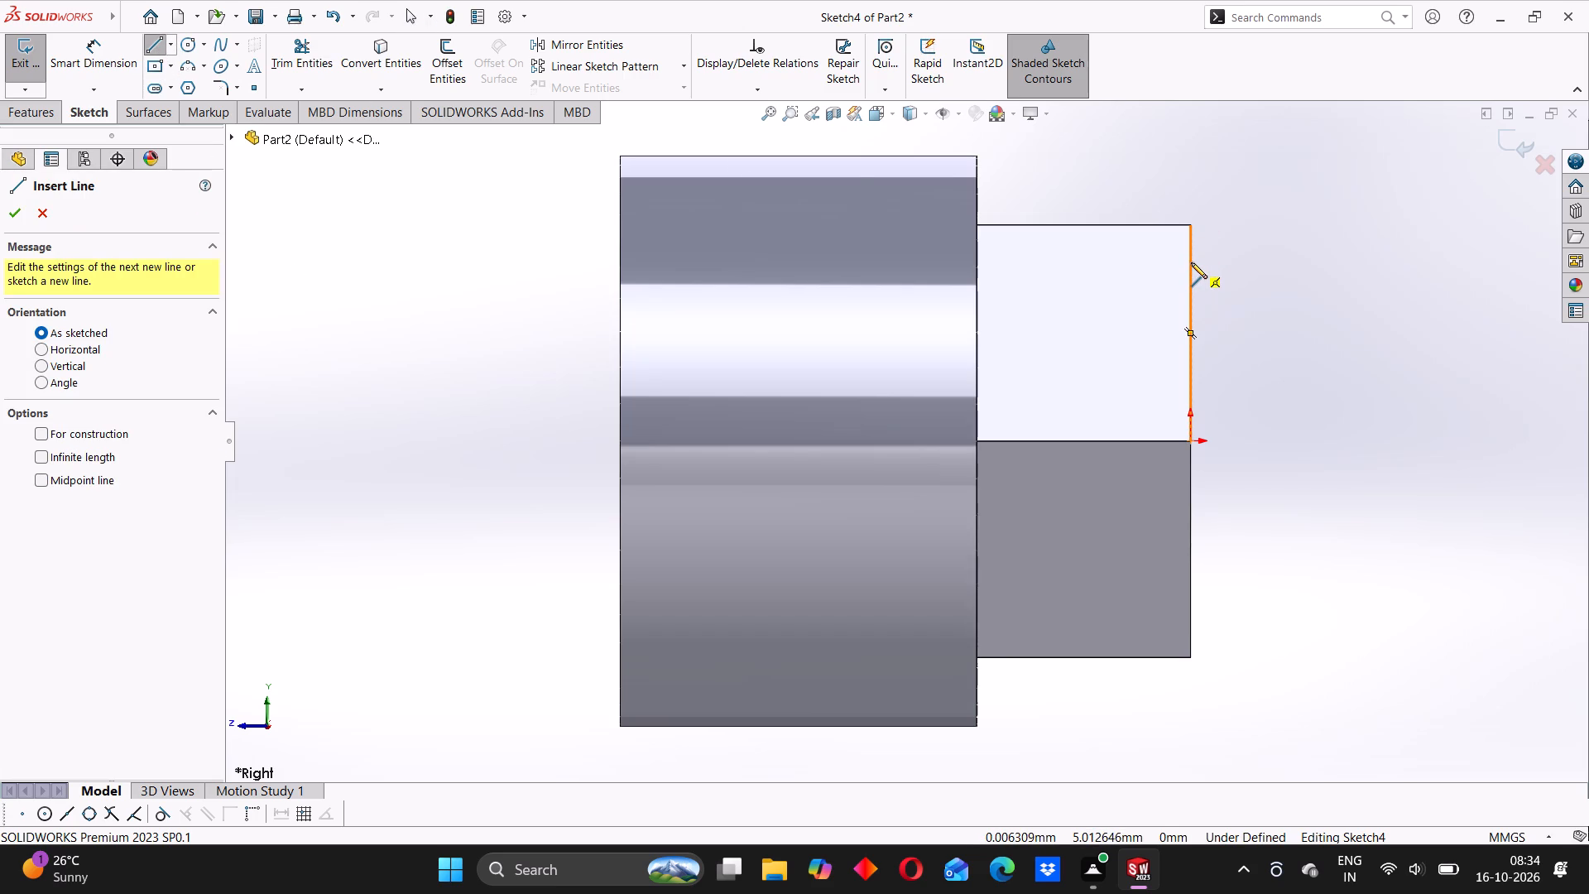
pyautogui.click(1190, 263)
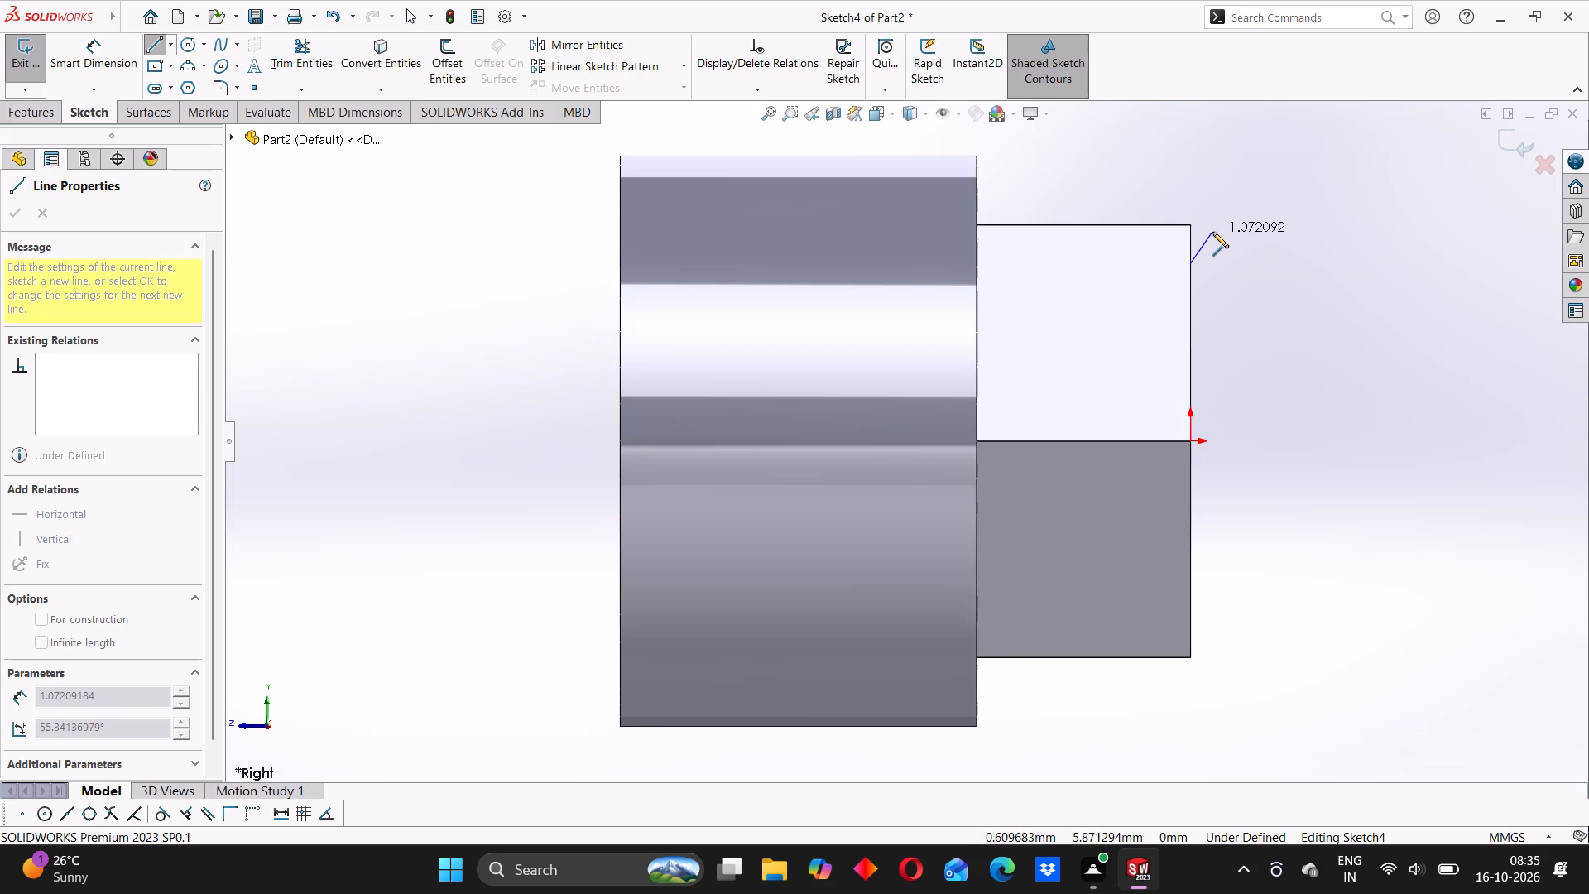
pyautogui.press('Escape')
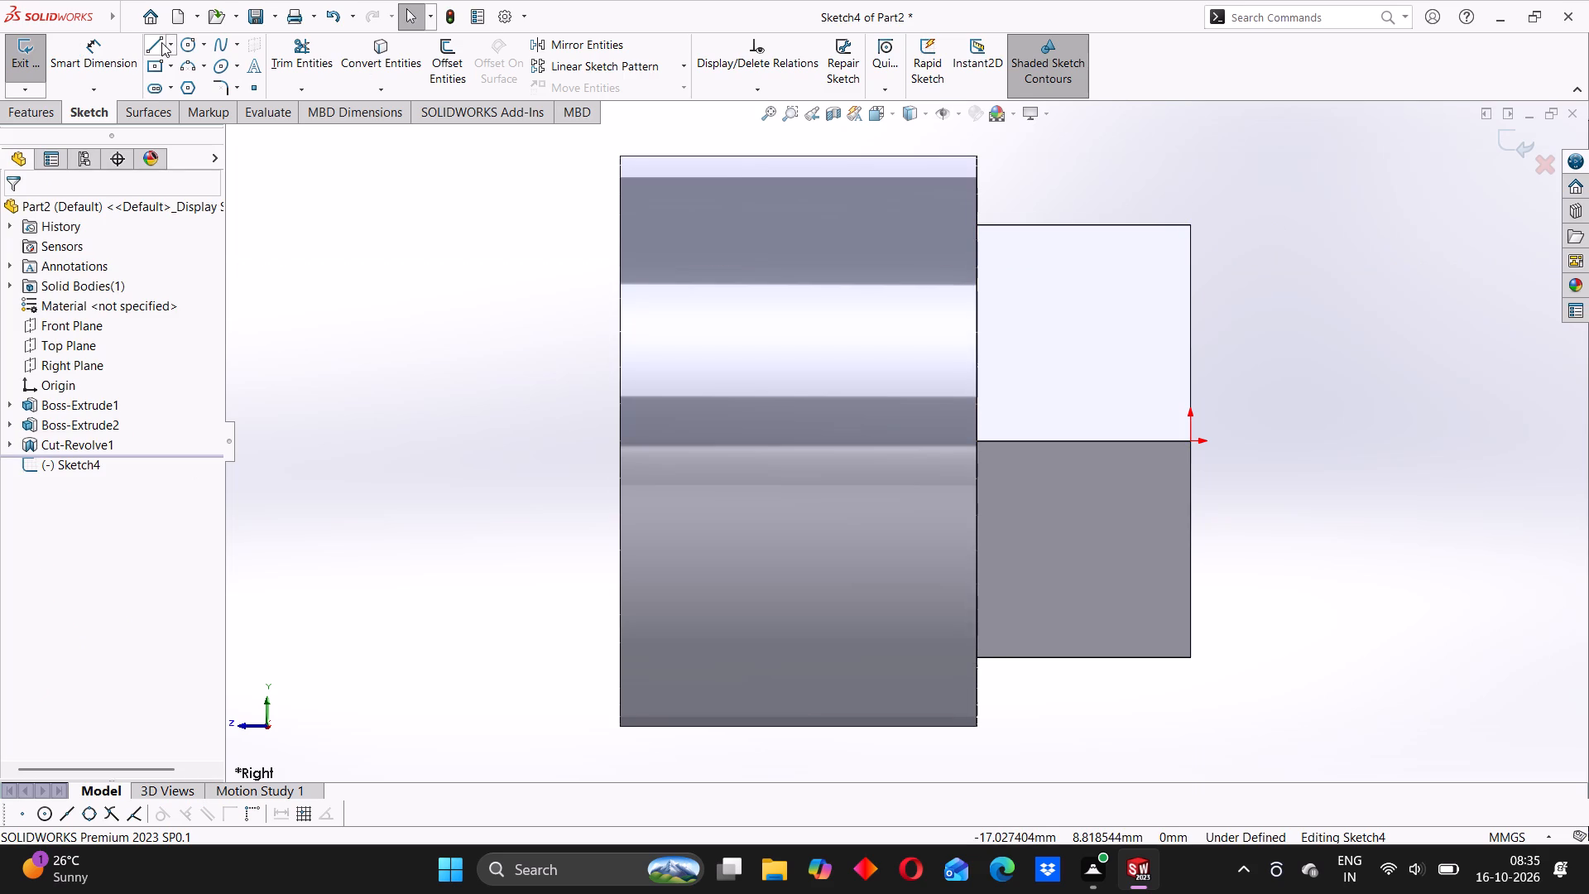
# Sketch a slanted line about 1.96 mm long across the upper outer corner of the hexagon, from its top edge to its end edge.
pyautogui.click(161, 43)
pyautogui.click(1134, 223)
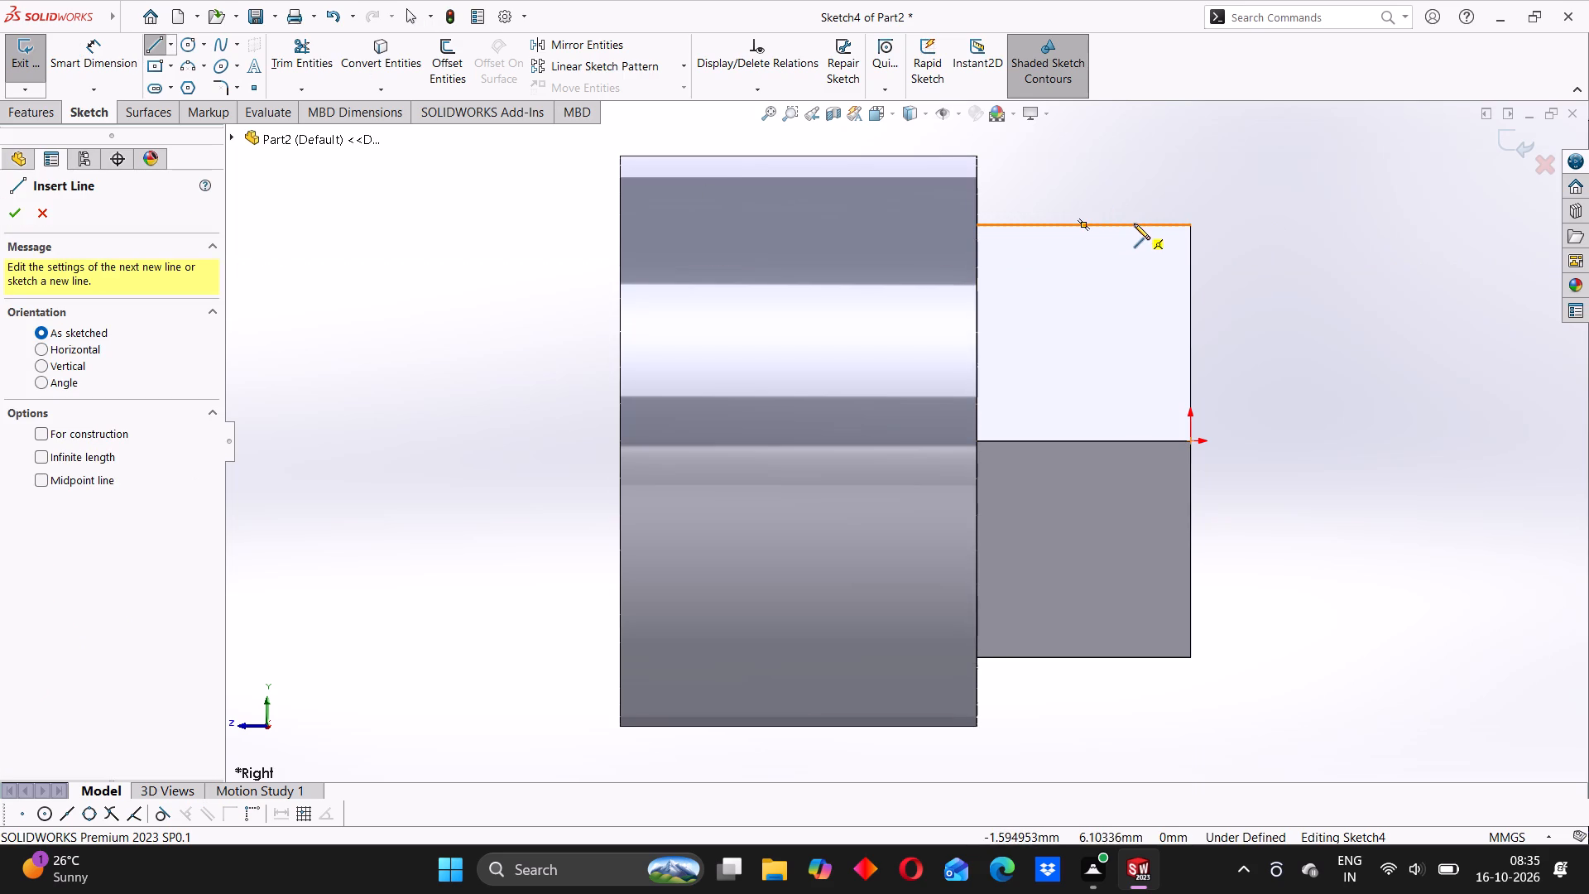
pyautogui.click(1191, 266)
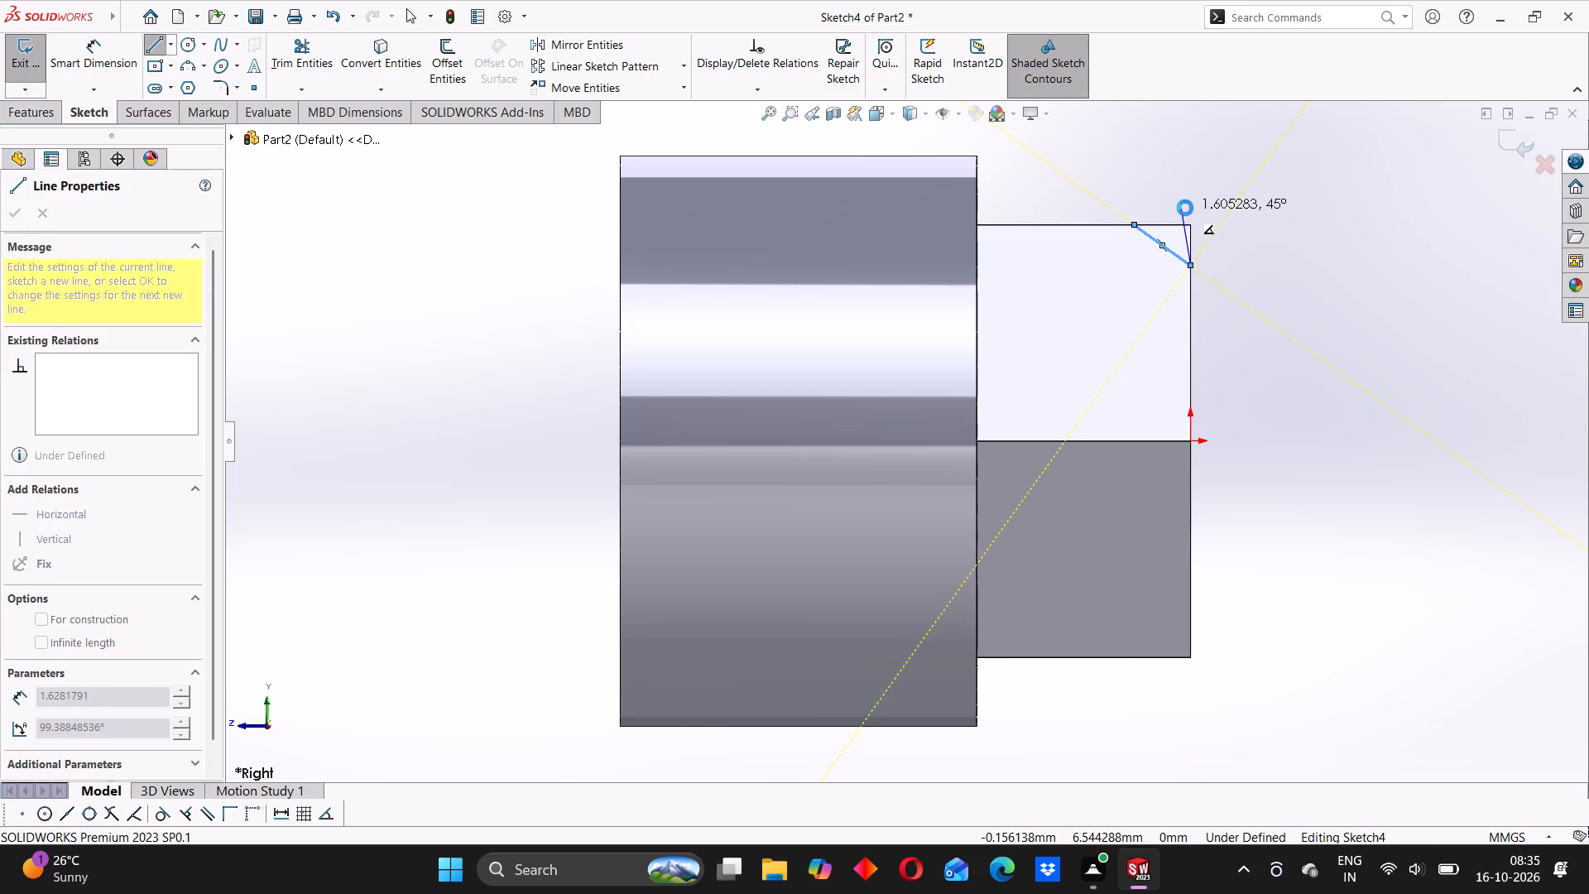
pyautogui.press('Escape')
# Draw a three-point semicircular arc of about 0.98 mm radius joining the slanted line's ends, bulging outward past the hexagon's corner.
pyautogui.click(182, 67)
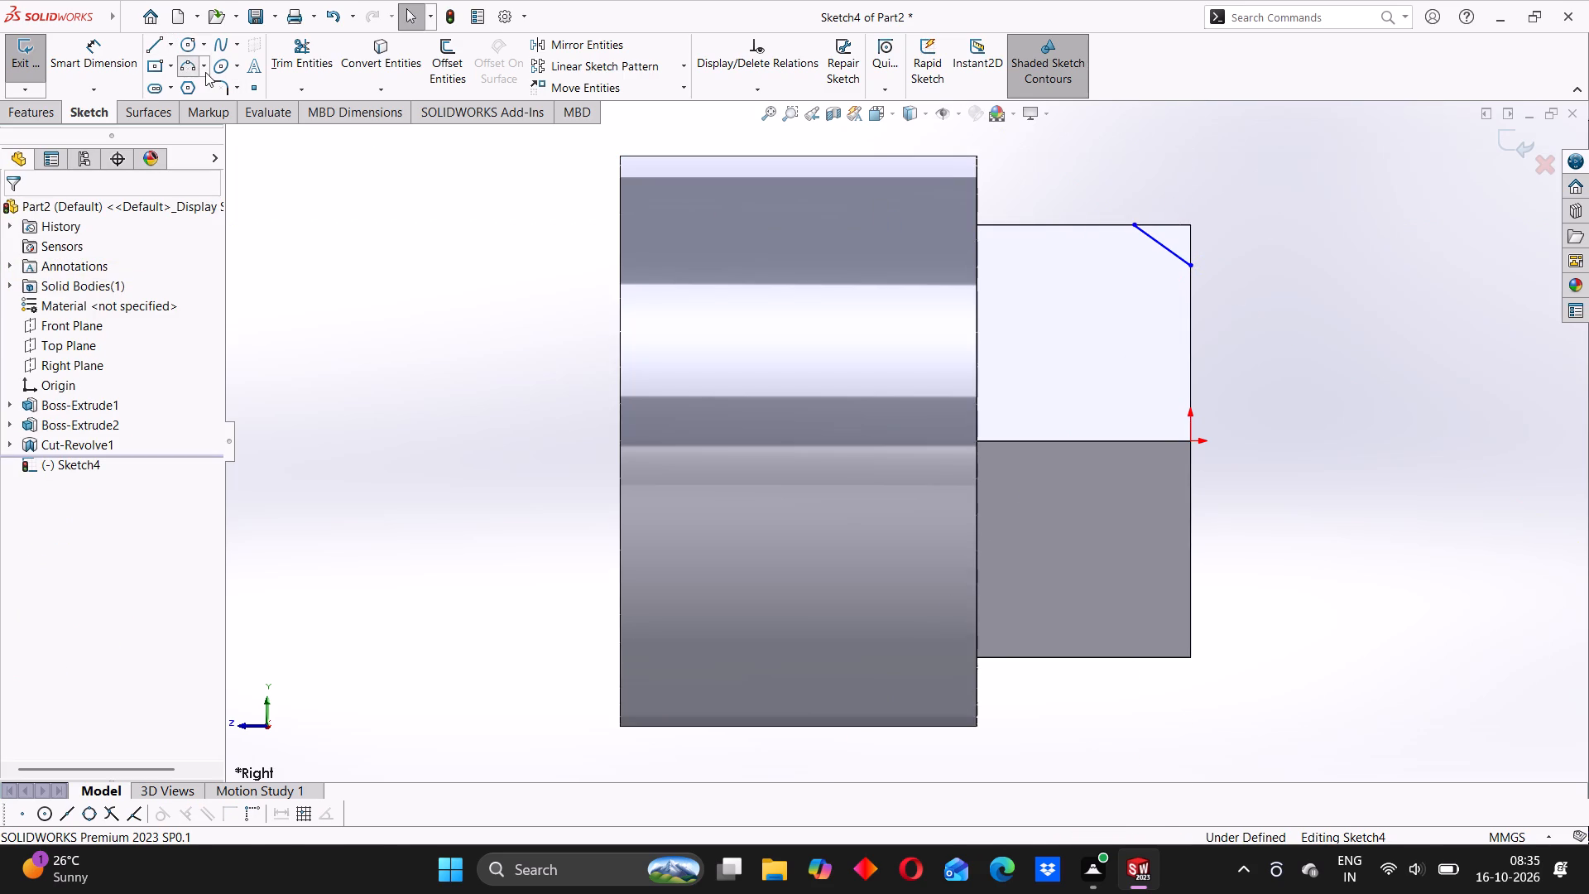
pyautogui.click(1137, 223)
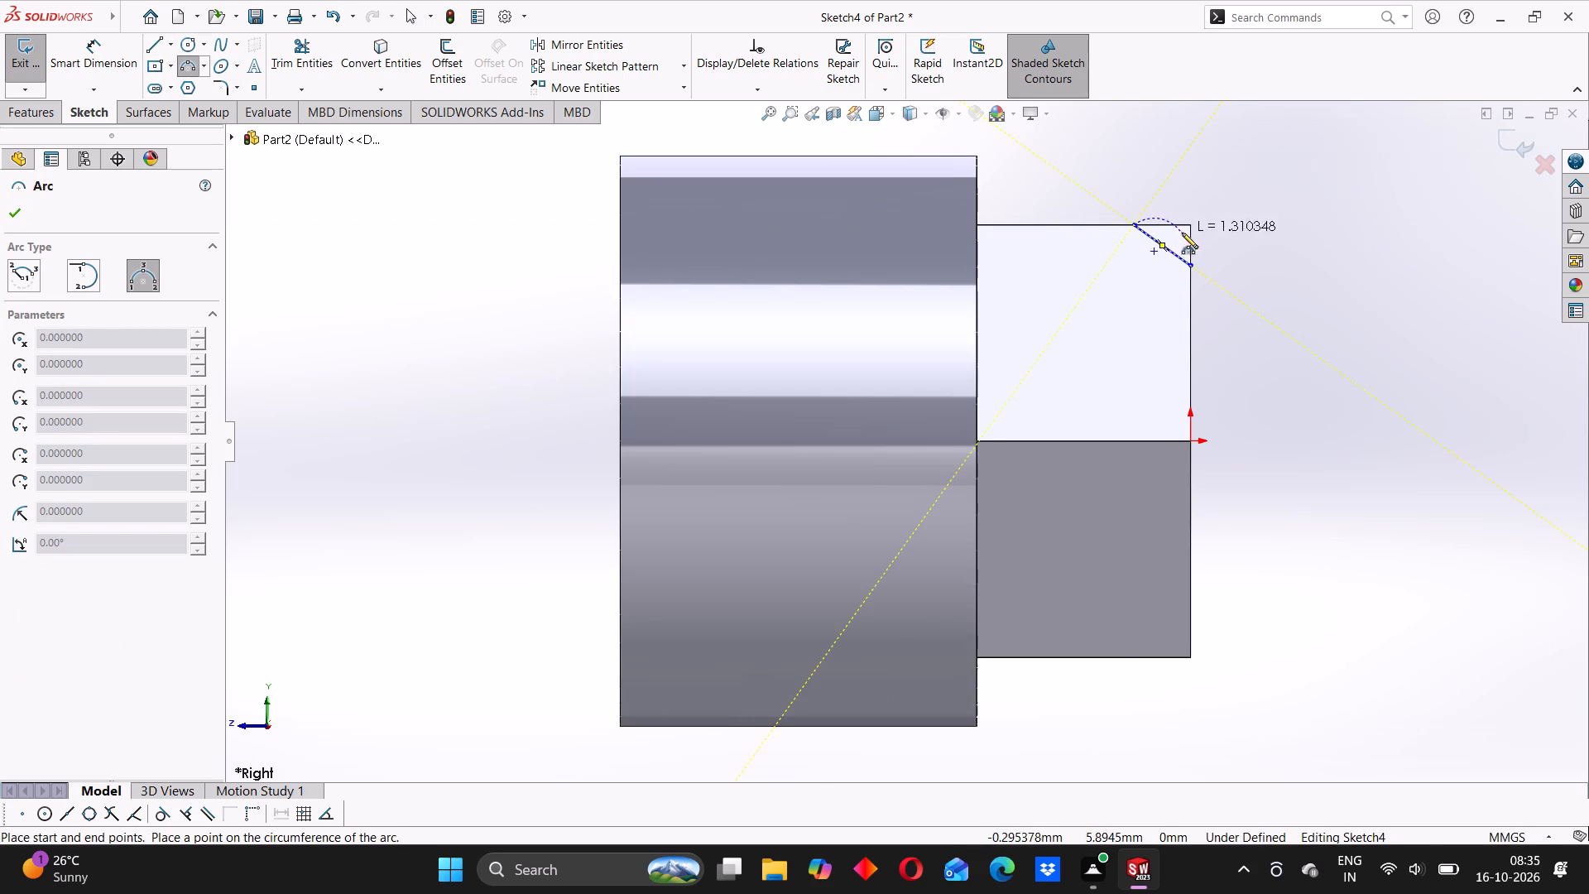
pyautogui.click(1193, 263)
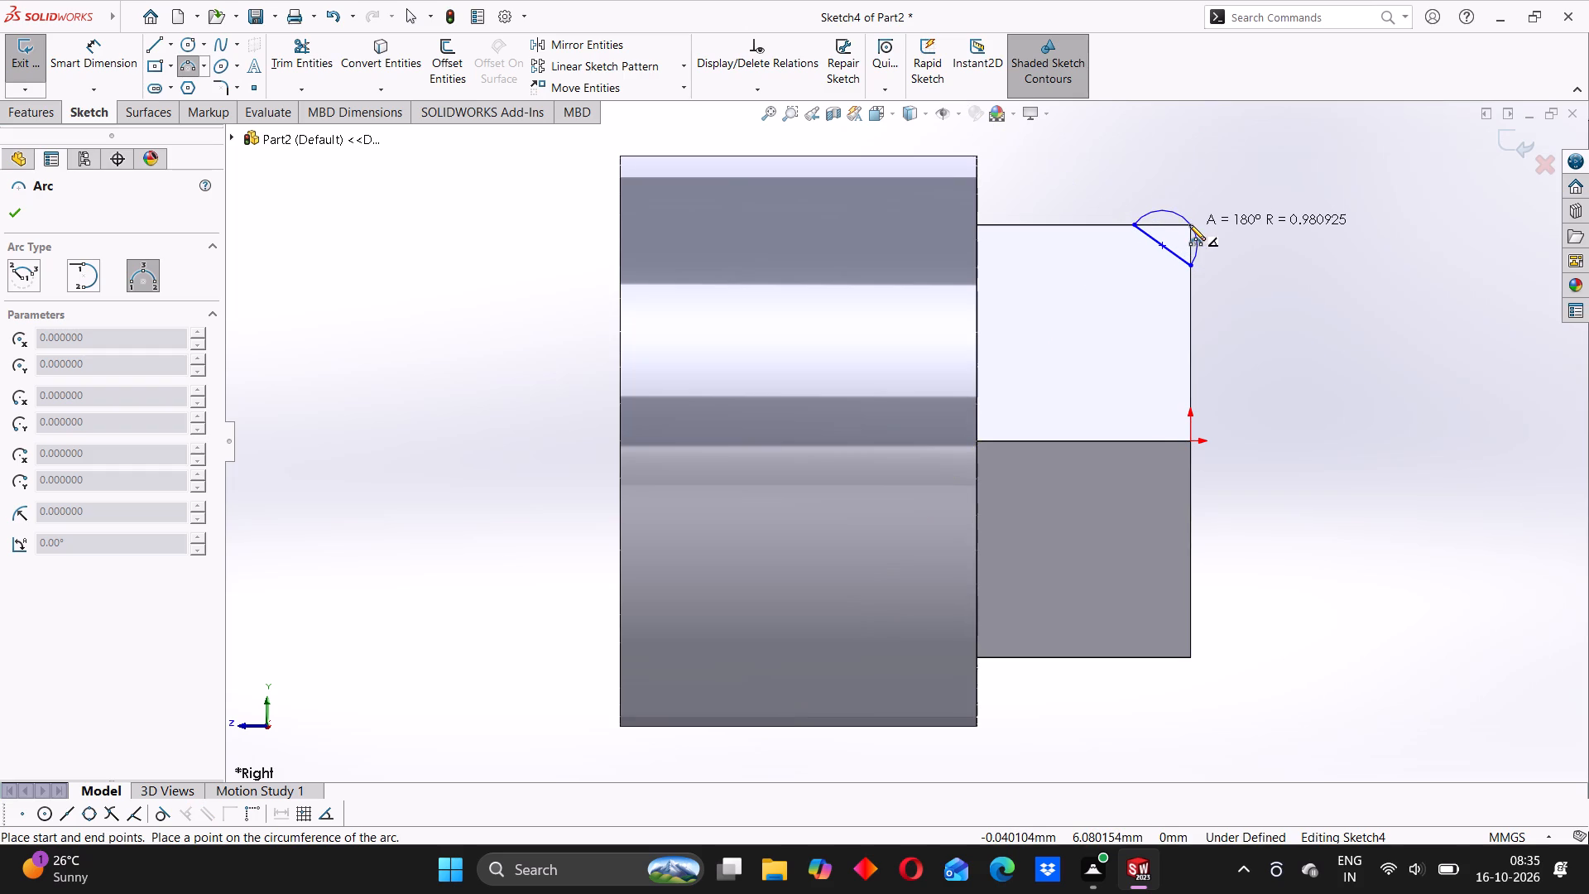
pyautogui.click(1189, 224)
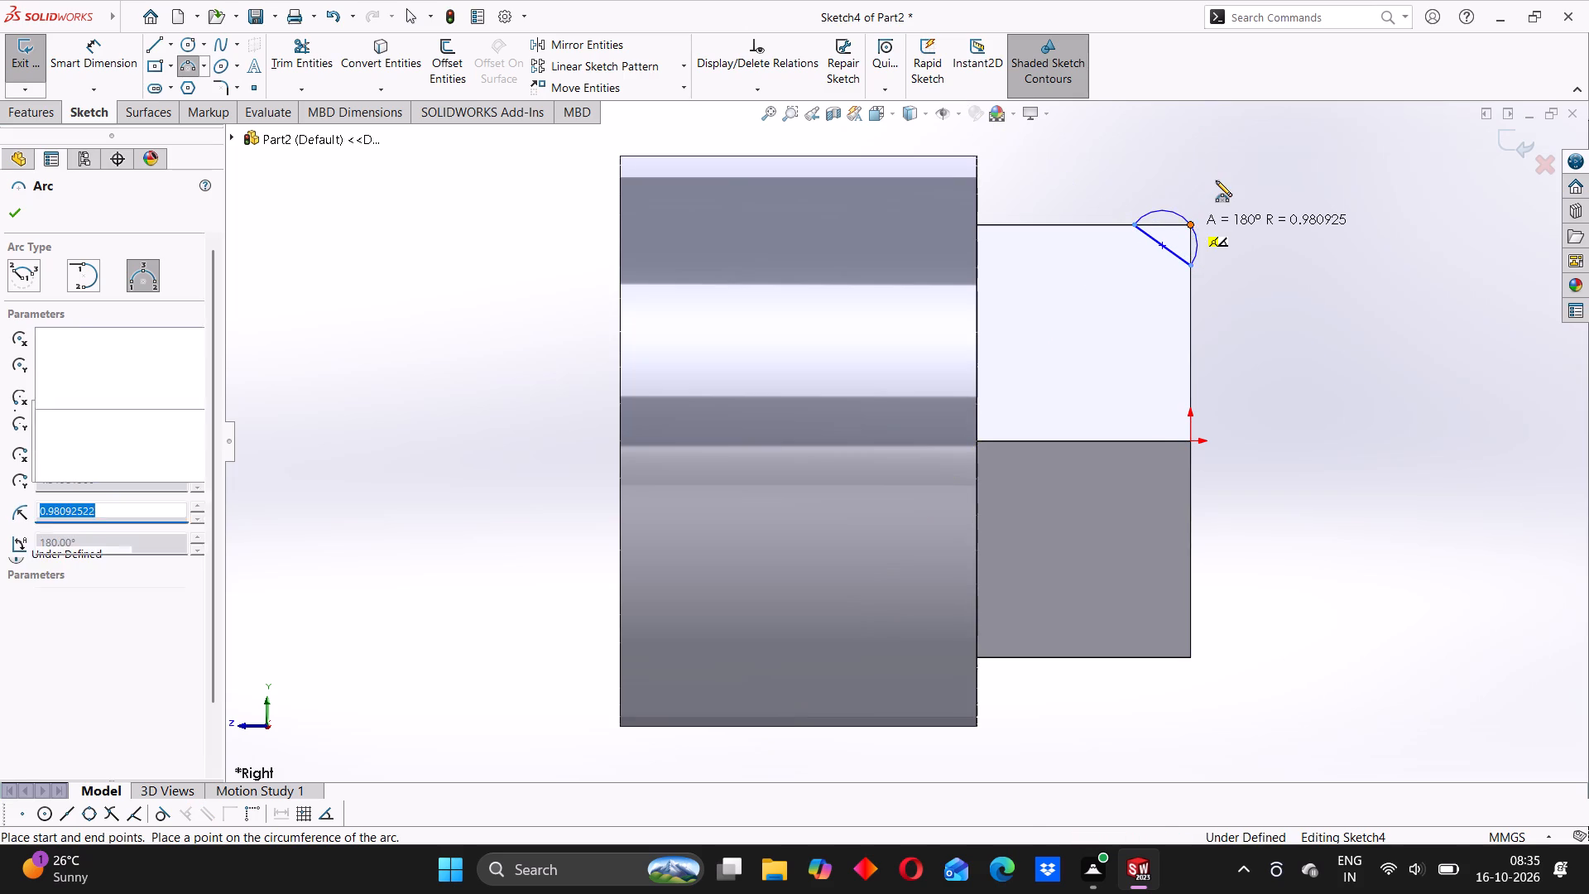
pyautogui.press('Escape')
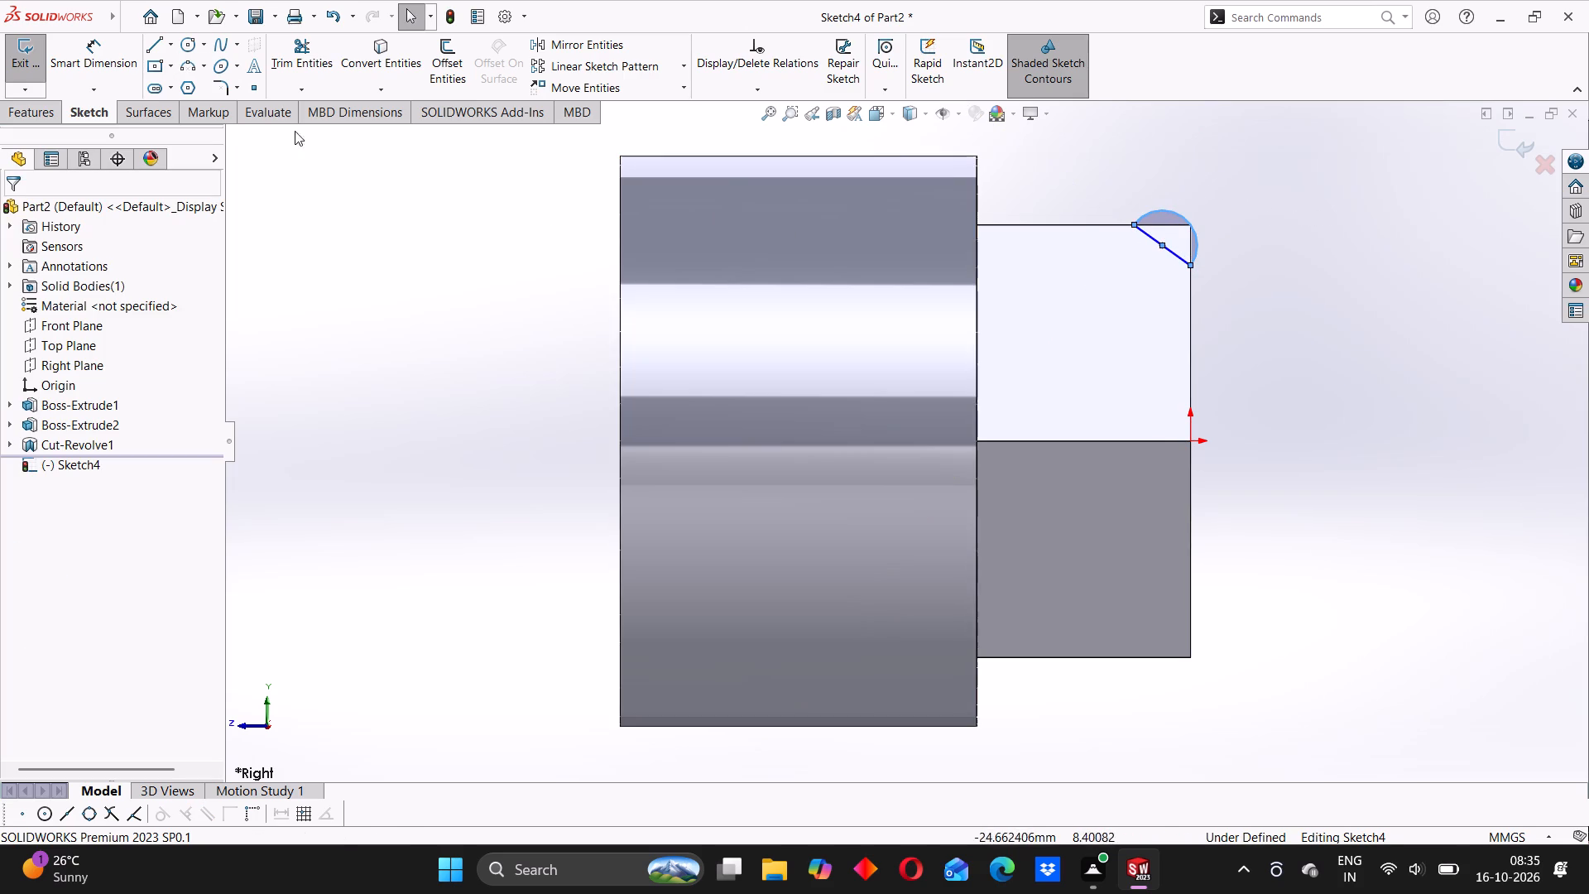
# Dimension the arc's radius as 2 mm.
pyautogui.click(94, 67)
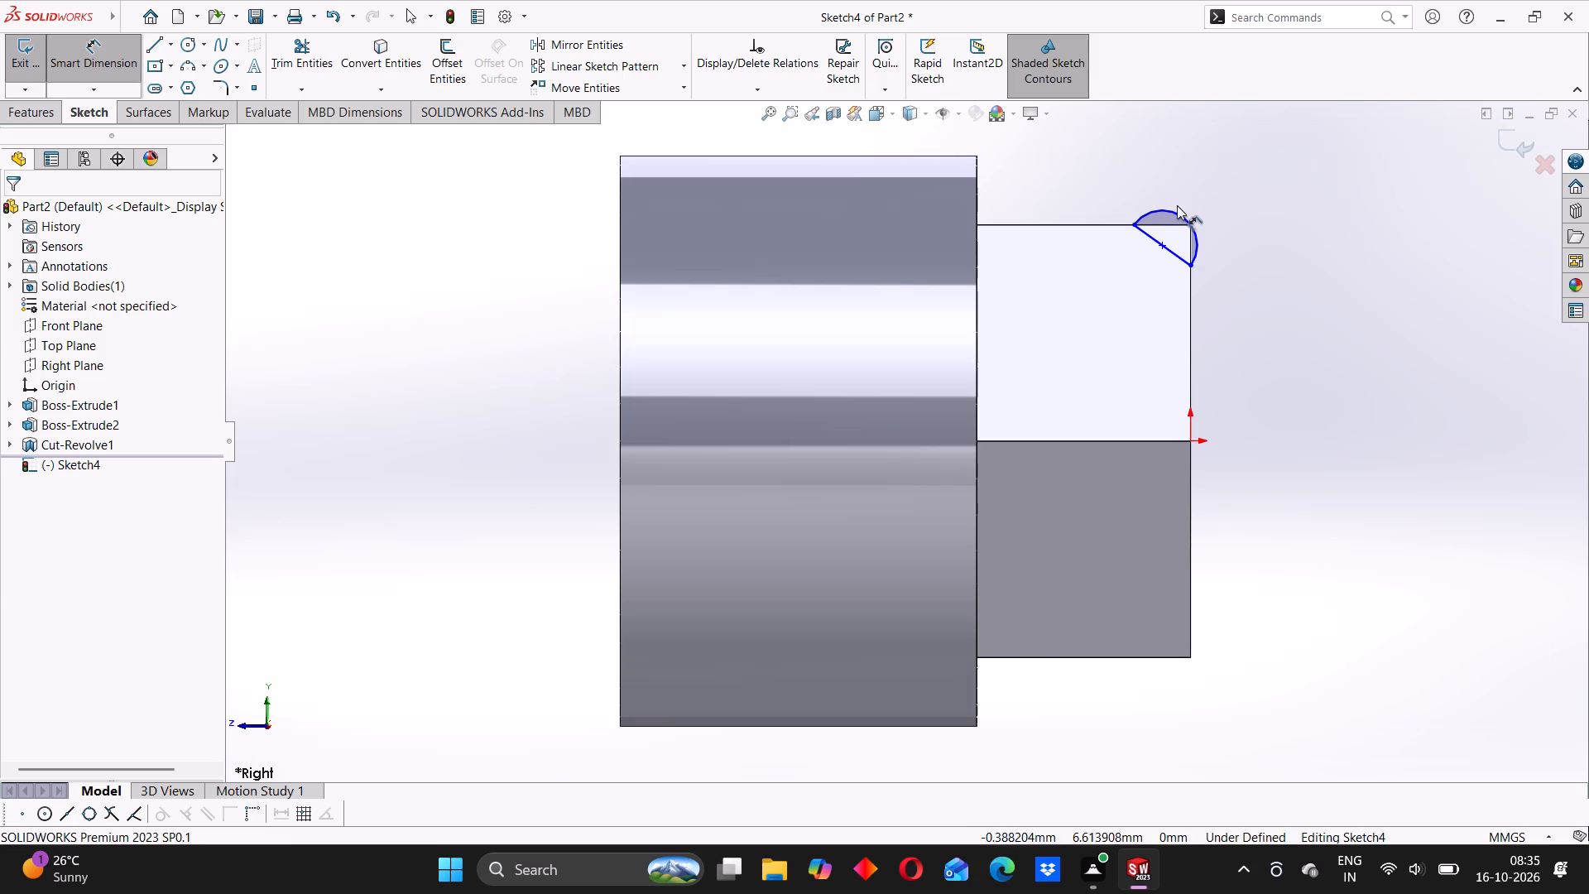
pyautogui.click(1174, 213)
pyautogui.click(1206, 203)
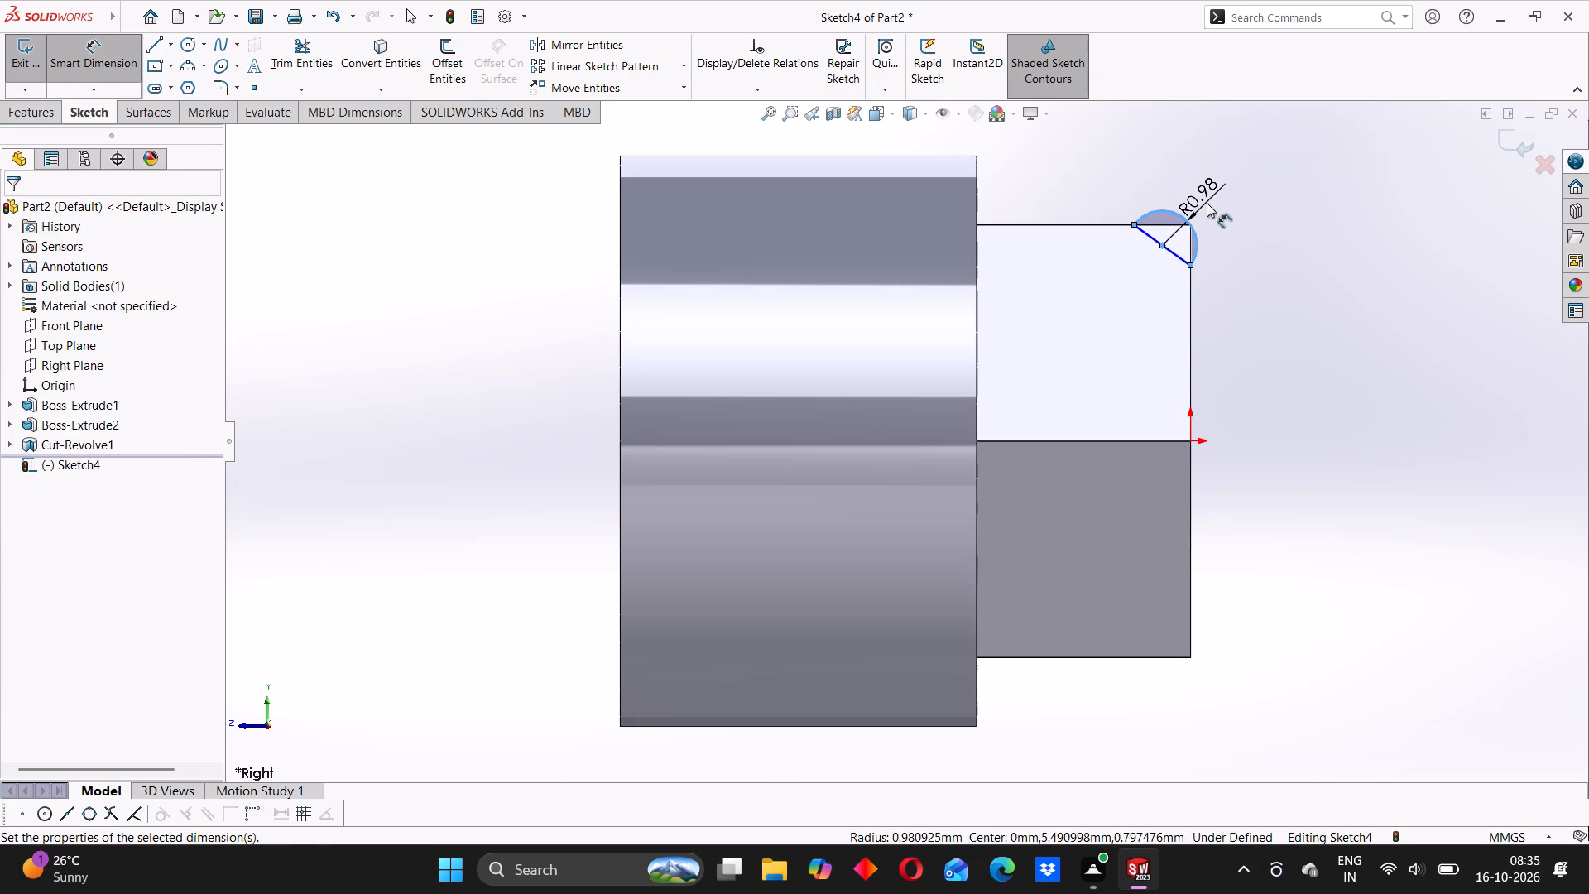
pyautogui.press('2')
pyautogui.press('Return')
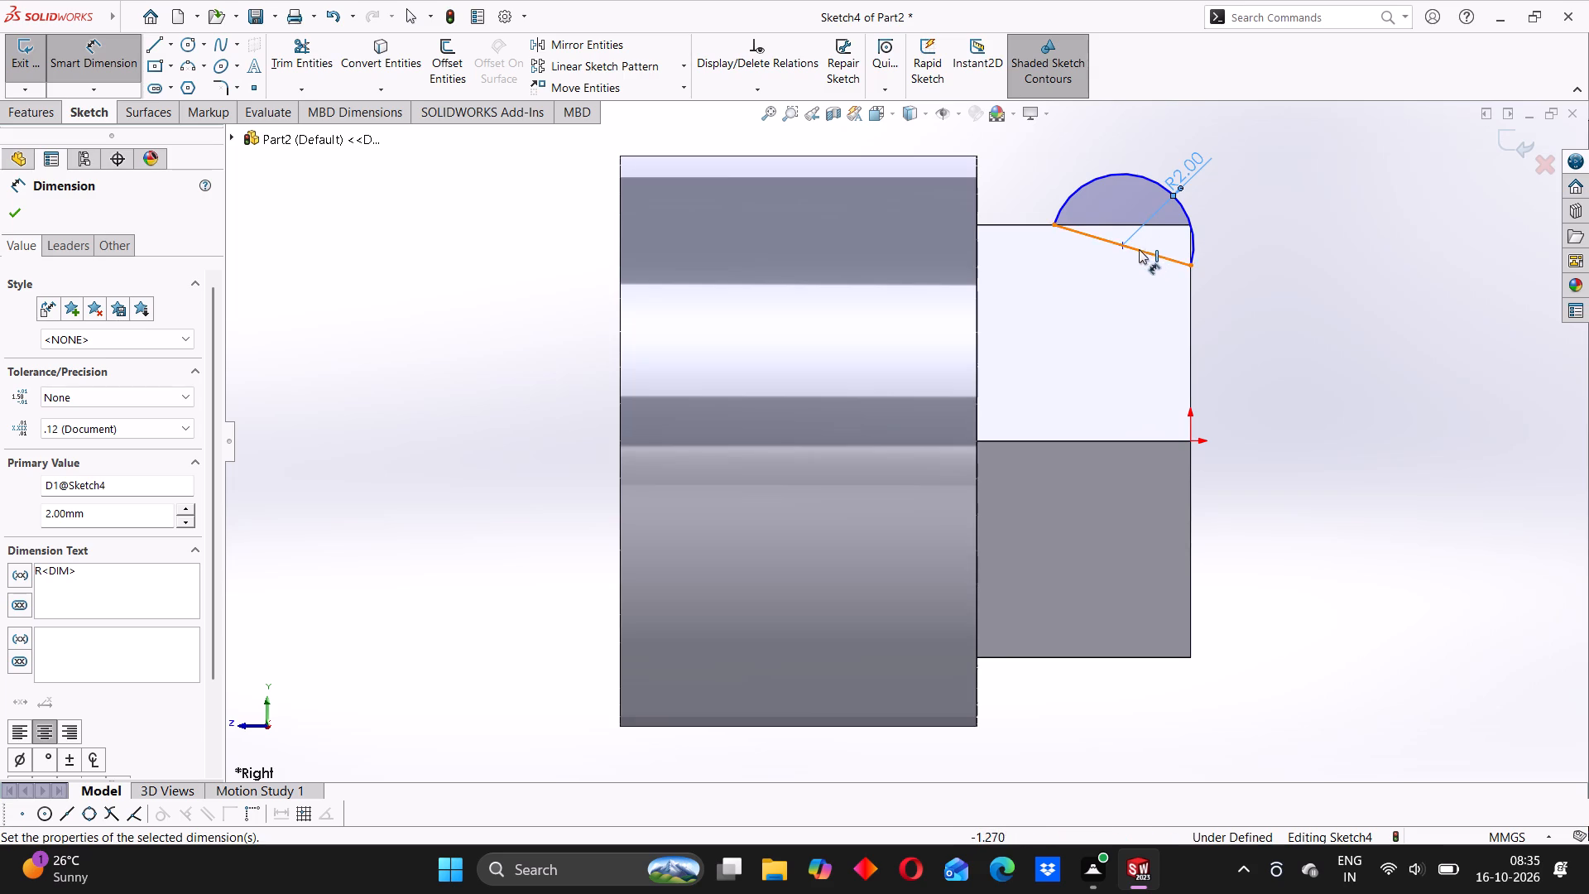
# Dimension the vertical distance from the slanted line's lower end to the hexagon's top edge as 2 mm.
pyautogui.click(1190, 265)
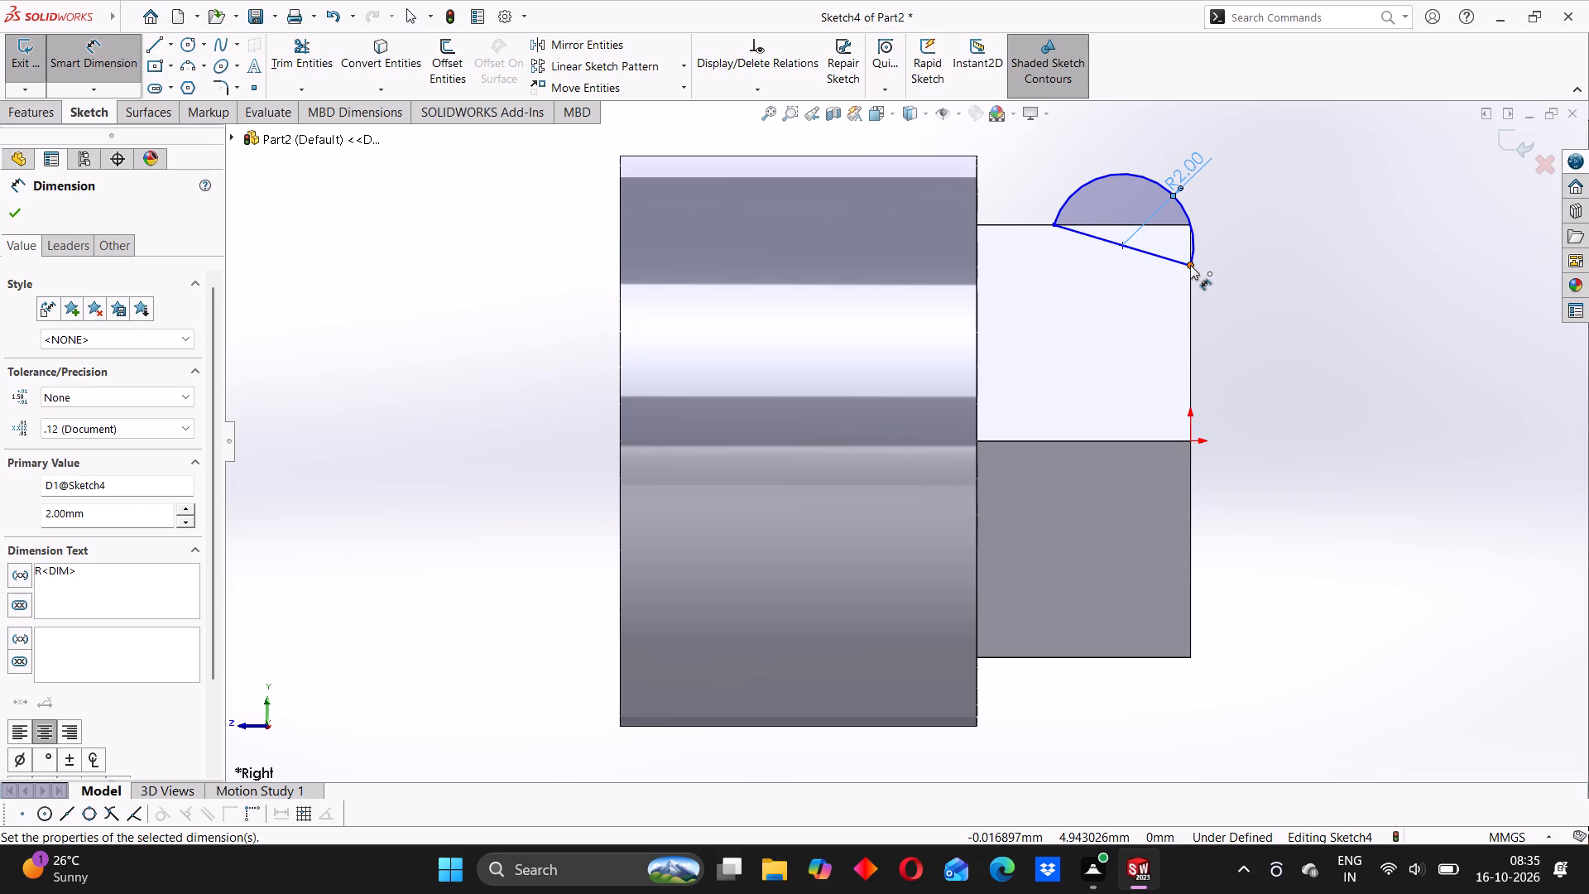
pyautogui.click(1183, 224)
pyautogui.click(1222, 228)
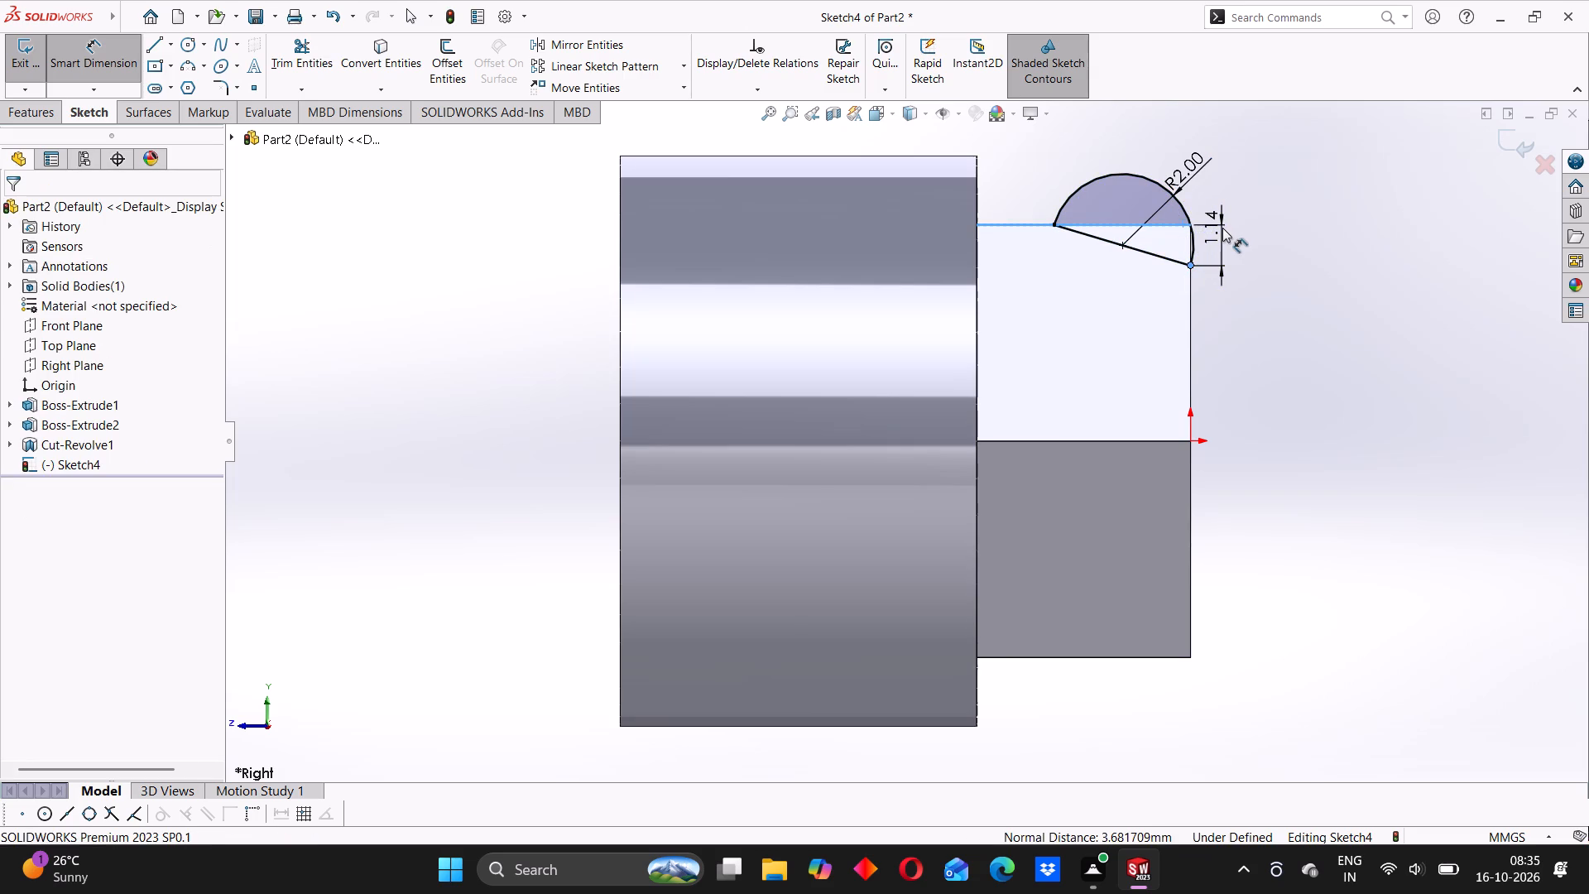
pyautogui.press('2')
pyautogui.press('Return')
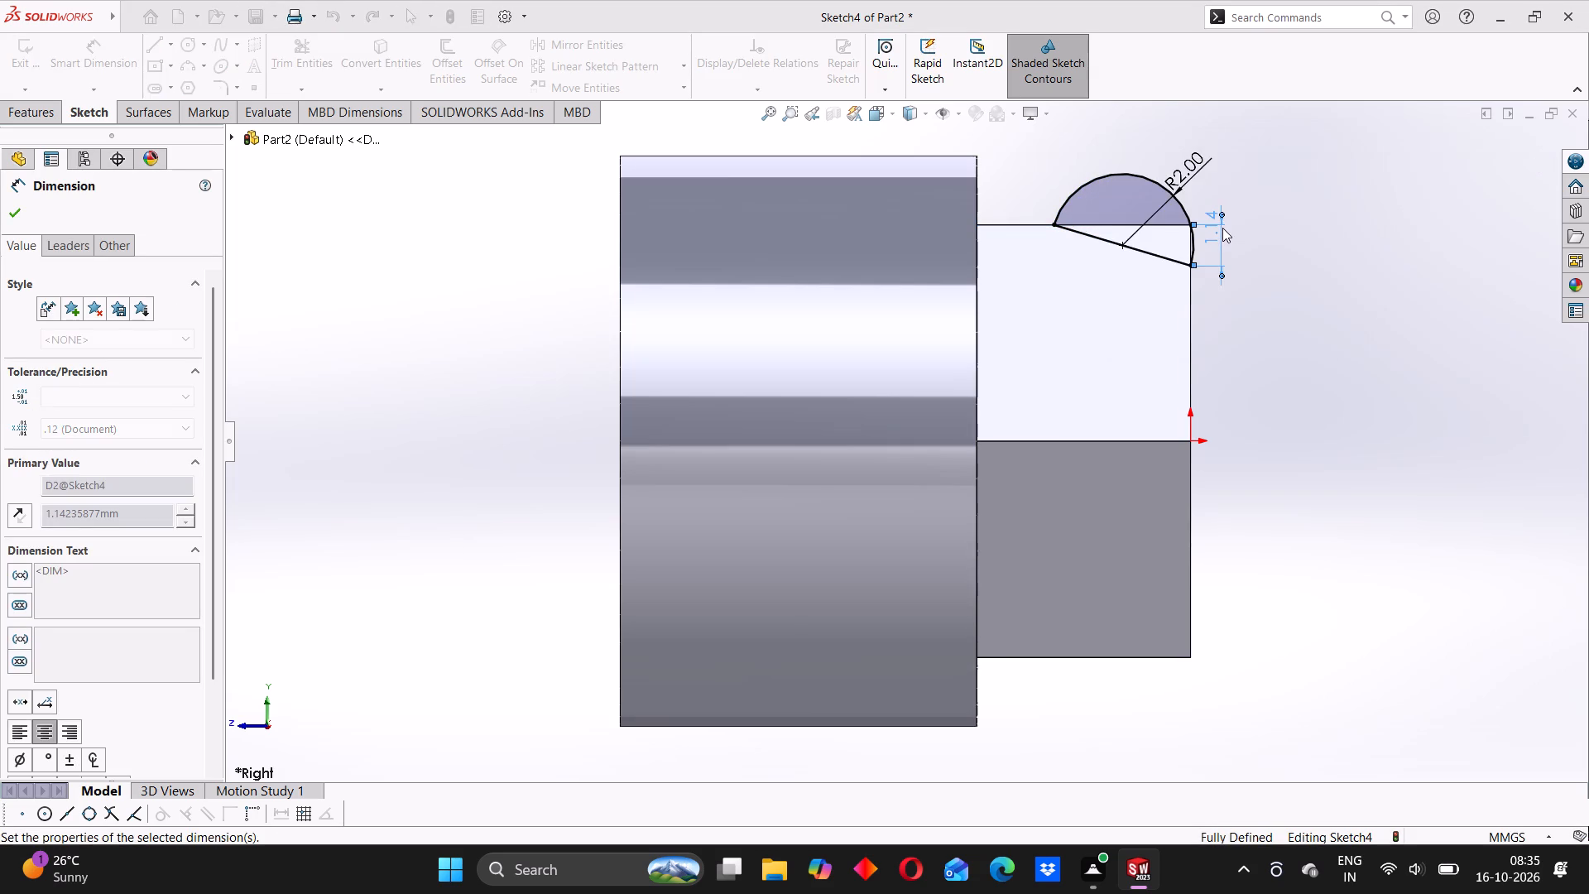
pyautogui.click(1277, 287)
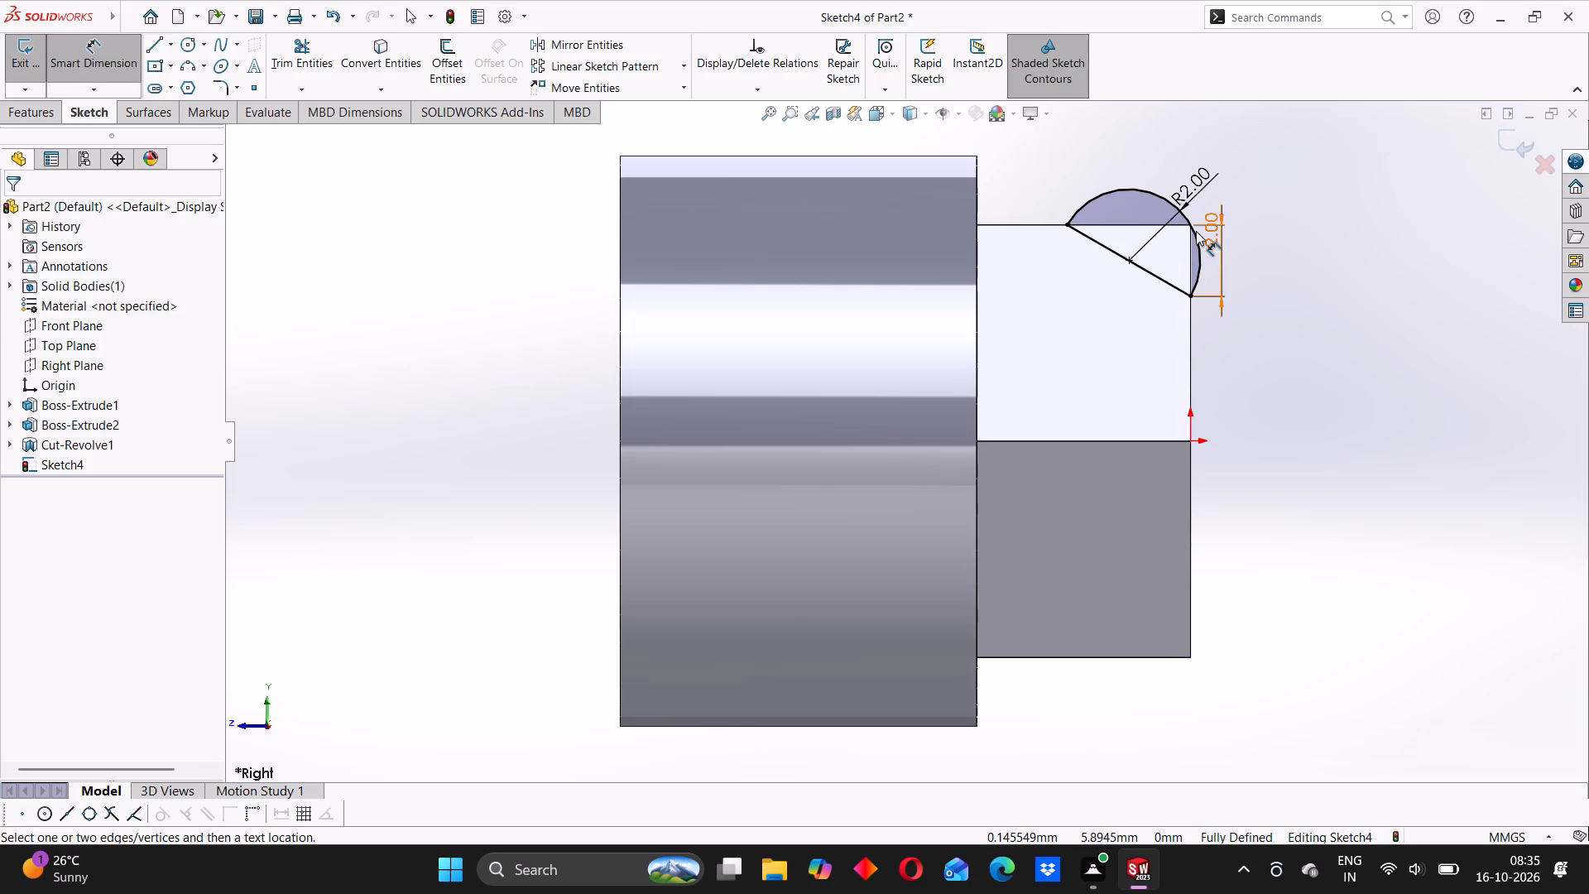
pyautogui.scroll(-4, 1170, 203)
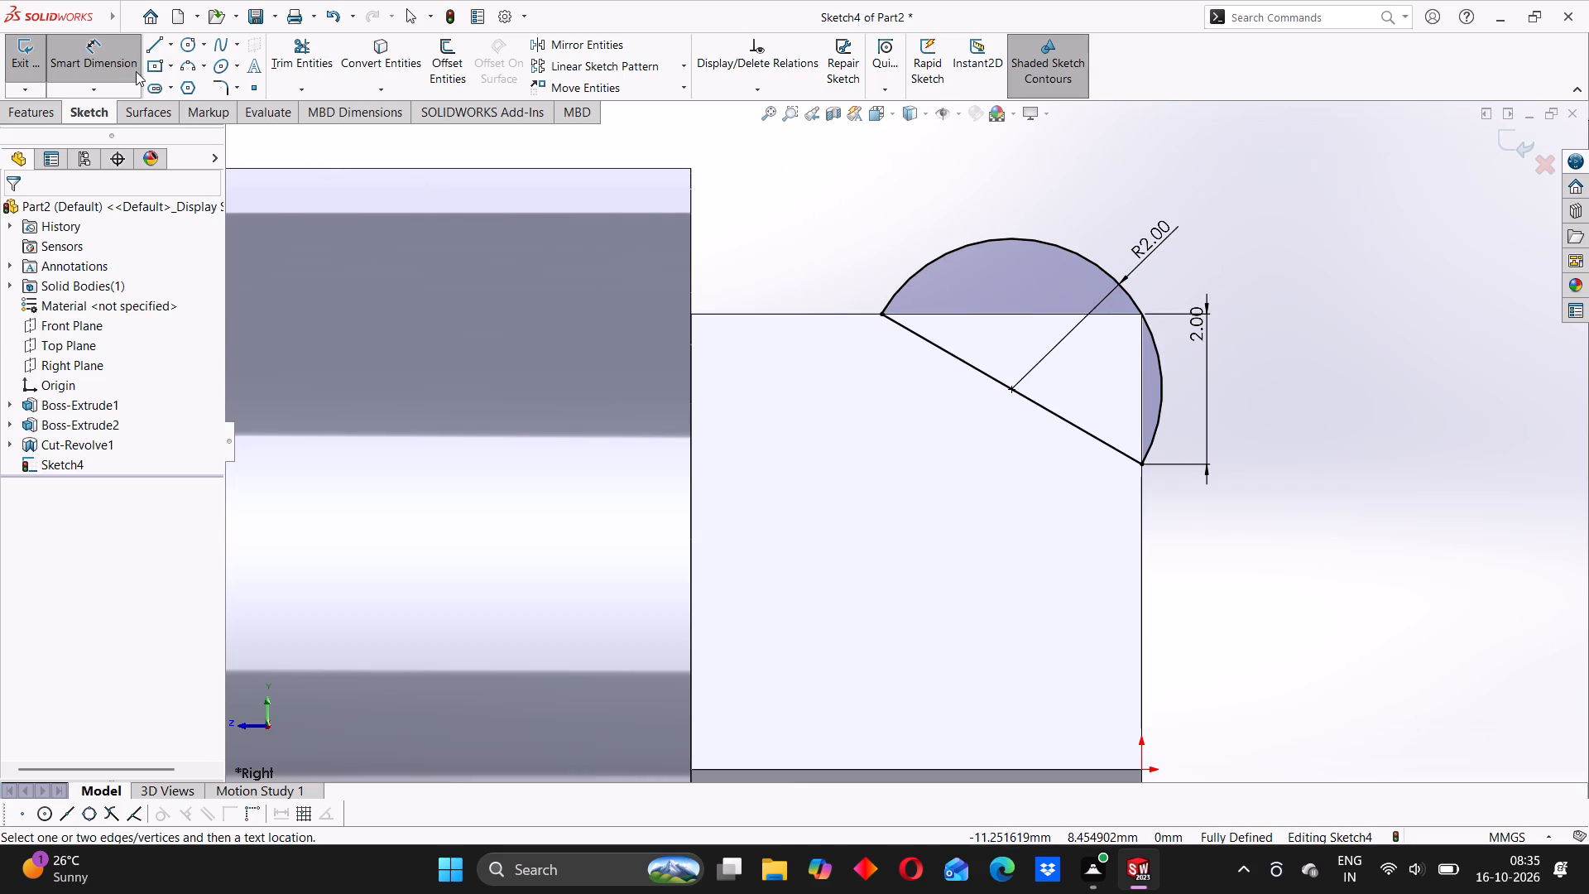
pyautogui.click(108, 68)
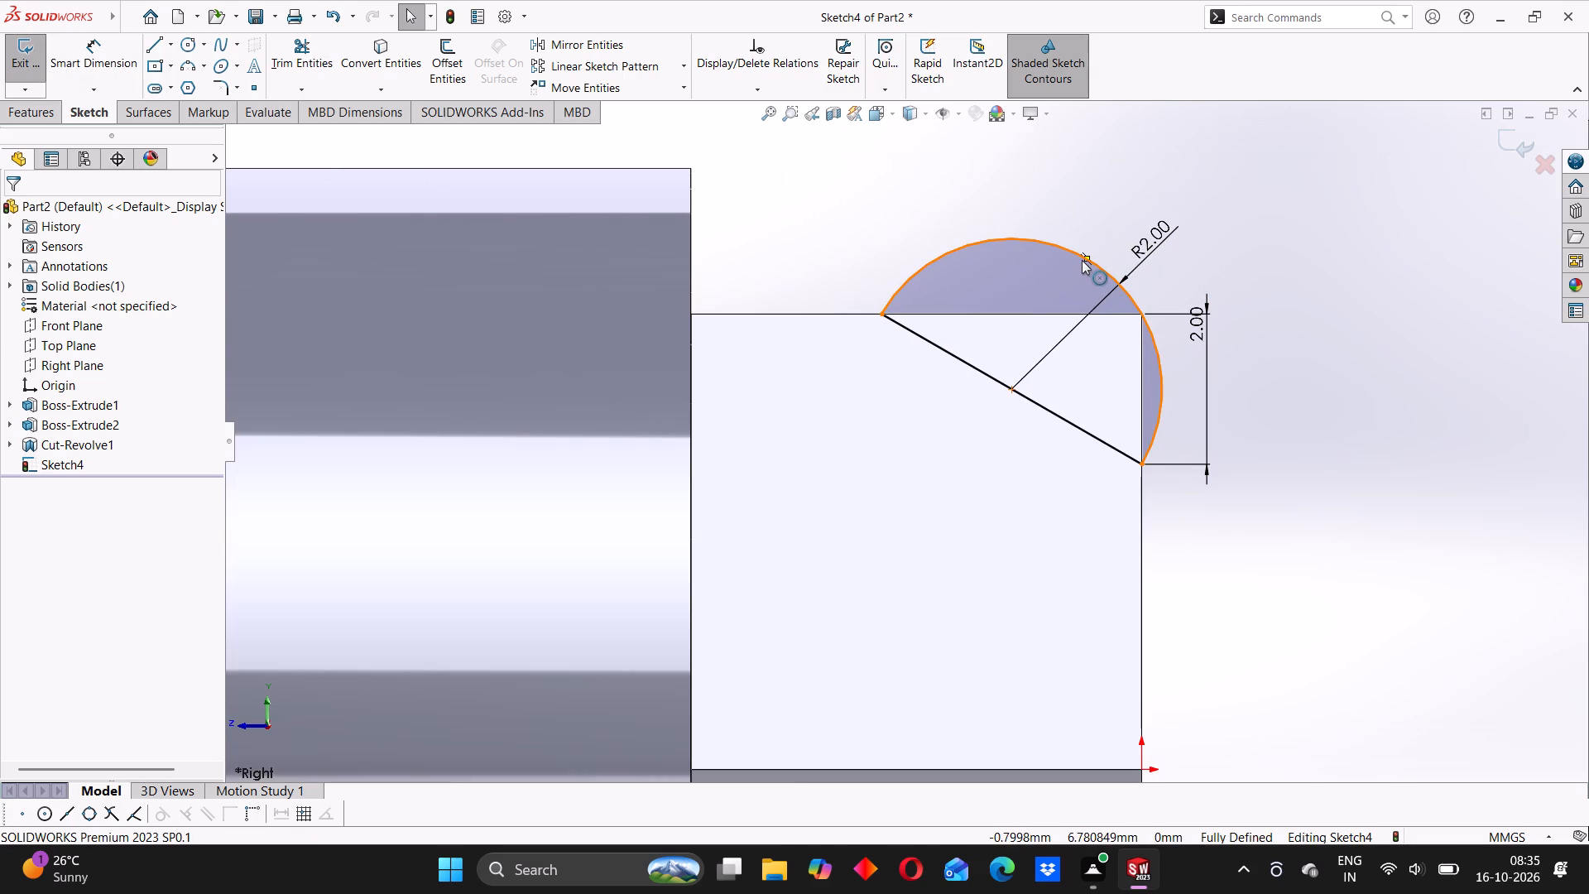
# Add a coincident relation between the point on the arc and the hexagon's upper outer corner.
pyautogui.click(1087, 260)
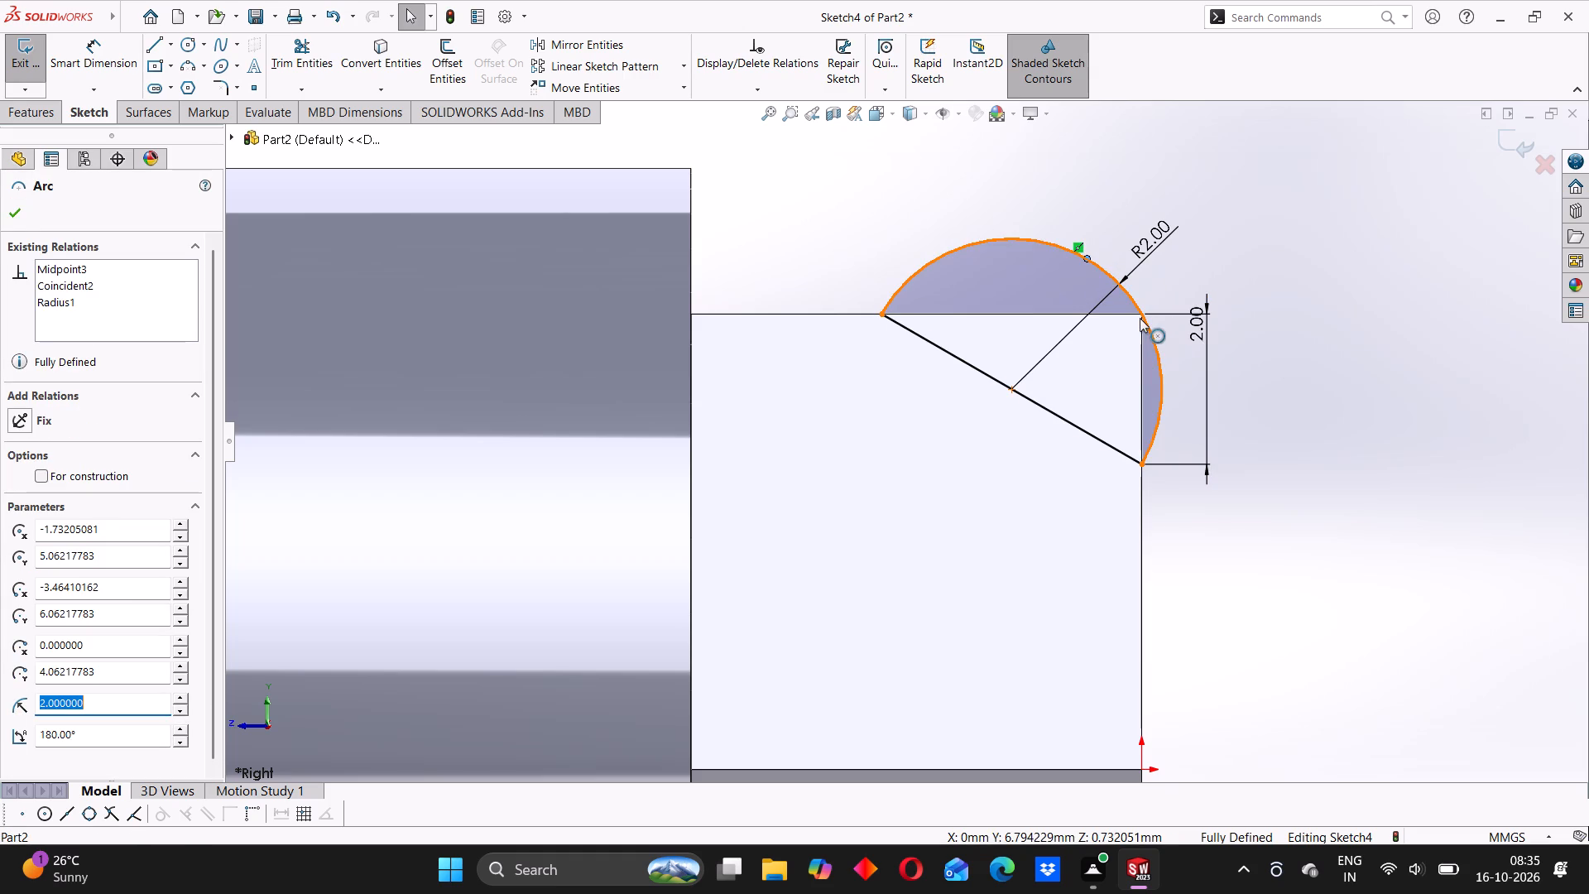
pyautogui.keyDown('ctrl'); pyautogui.scroll(-4, 1146, 315); pyautogui.keyUp('ctrl')
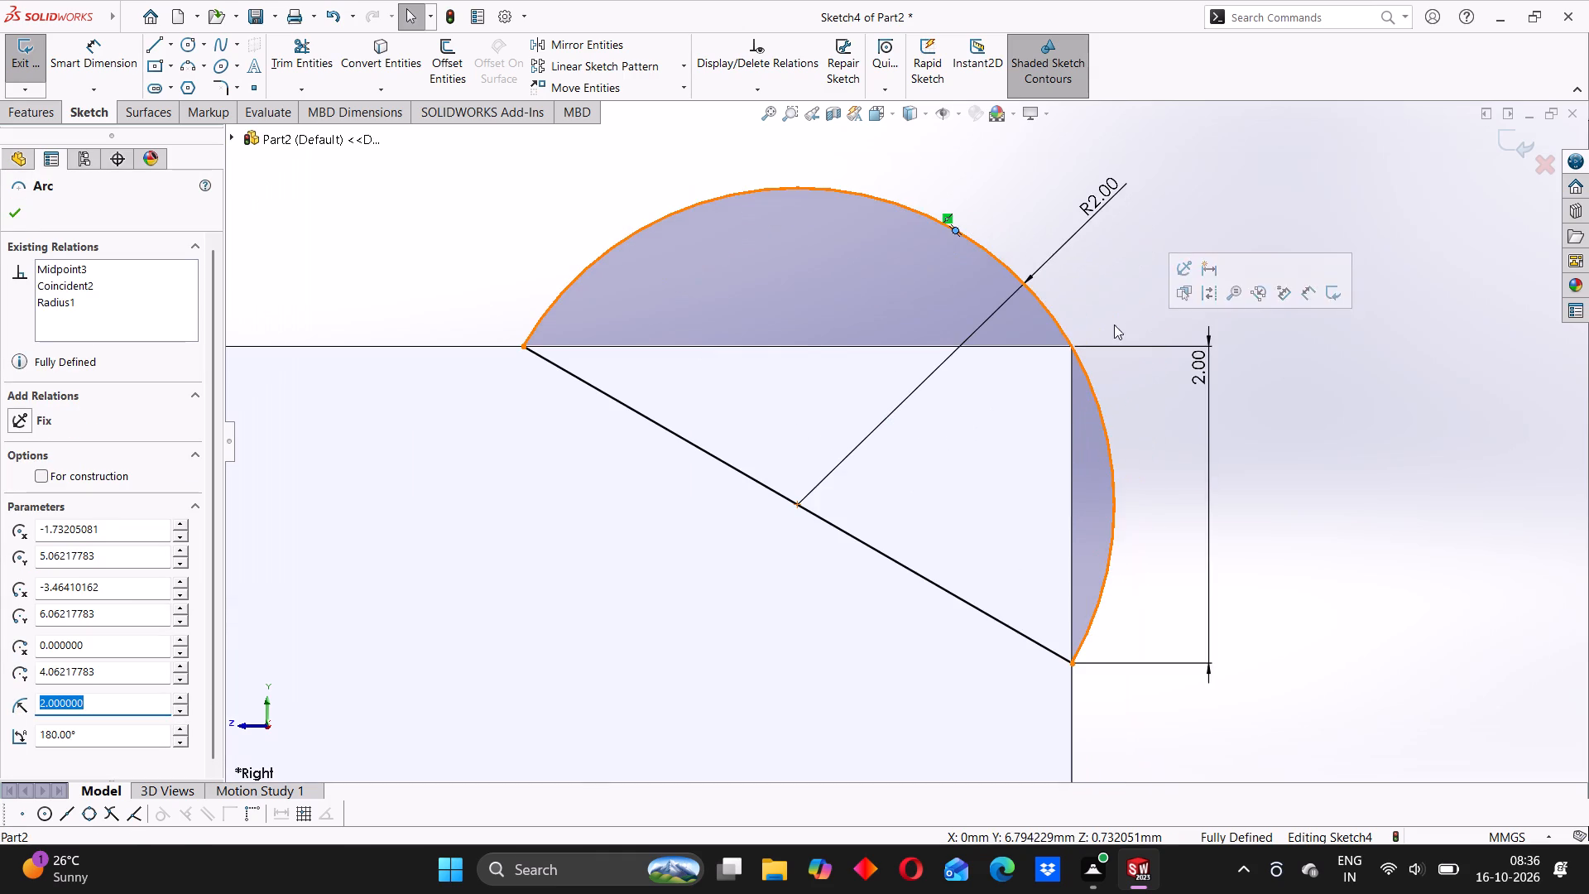
pyautogui.click(1072, 345)
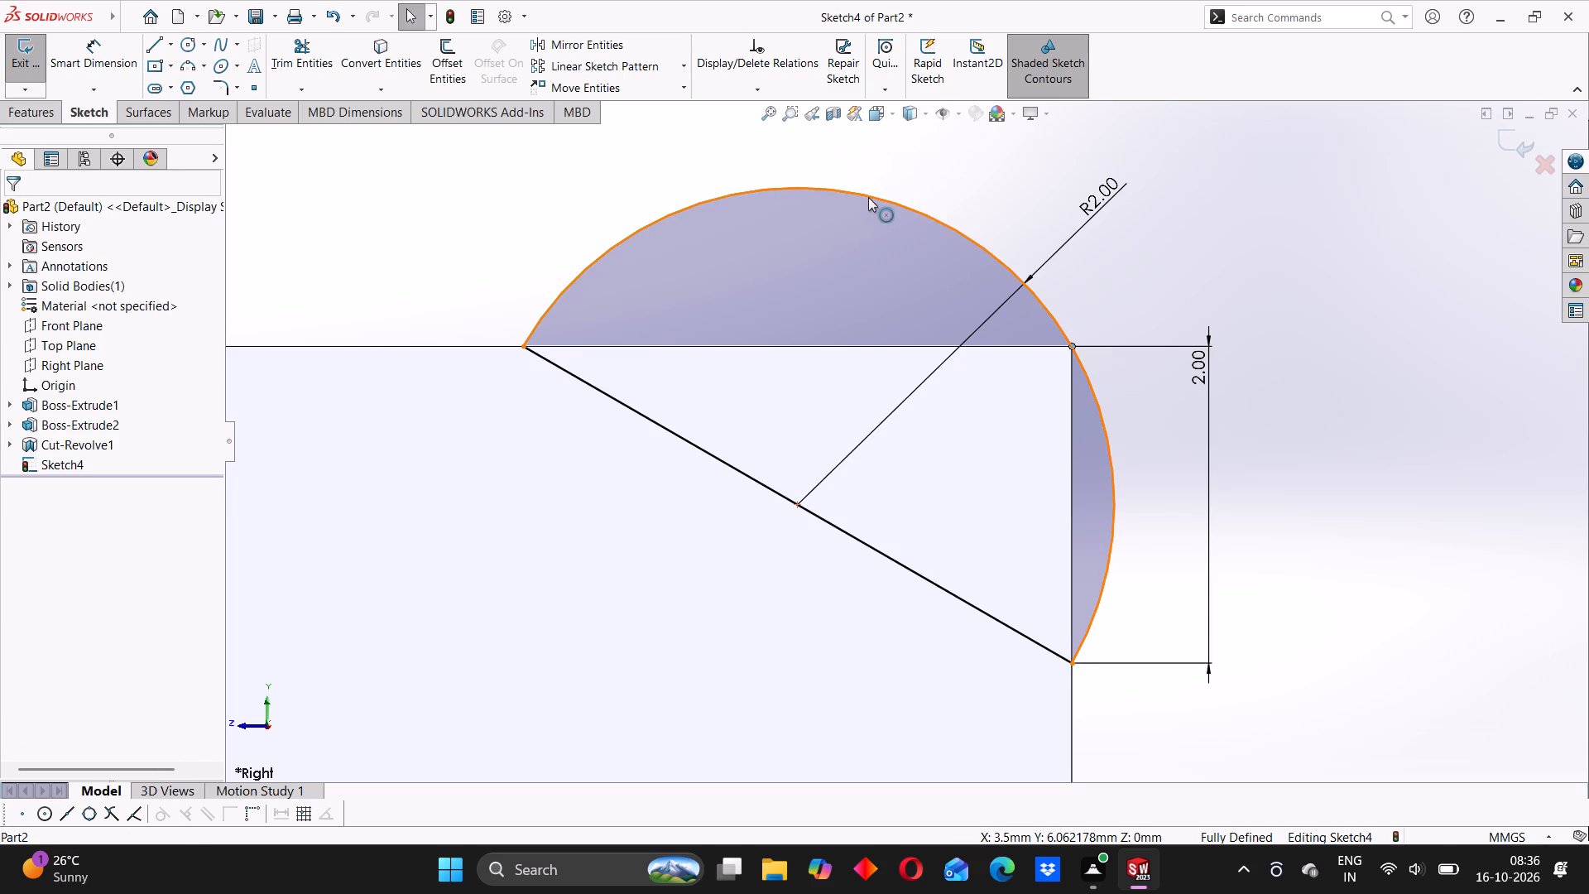
pyautogui.keyDown('ctrl'); pyautogui.click(954, 230); pyautogui.keyUp('ctrl')
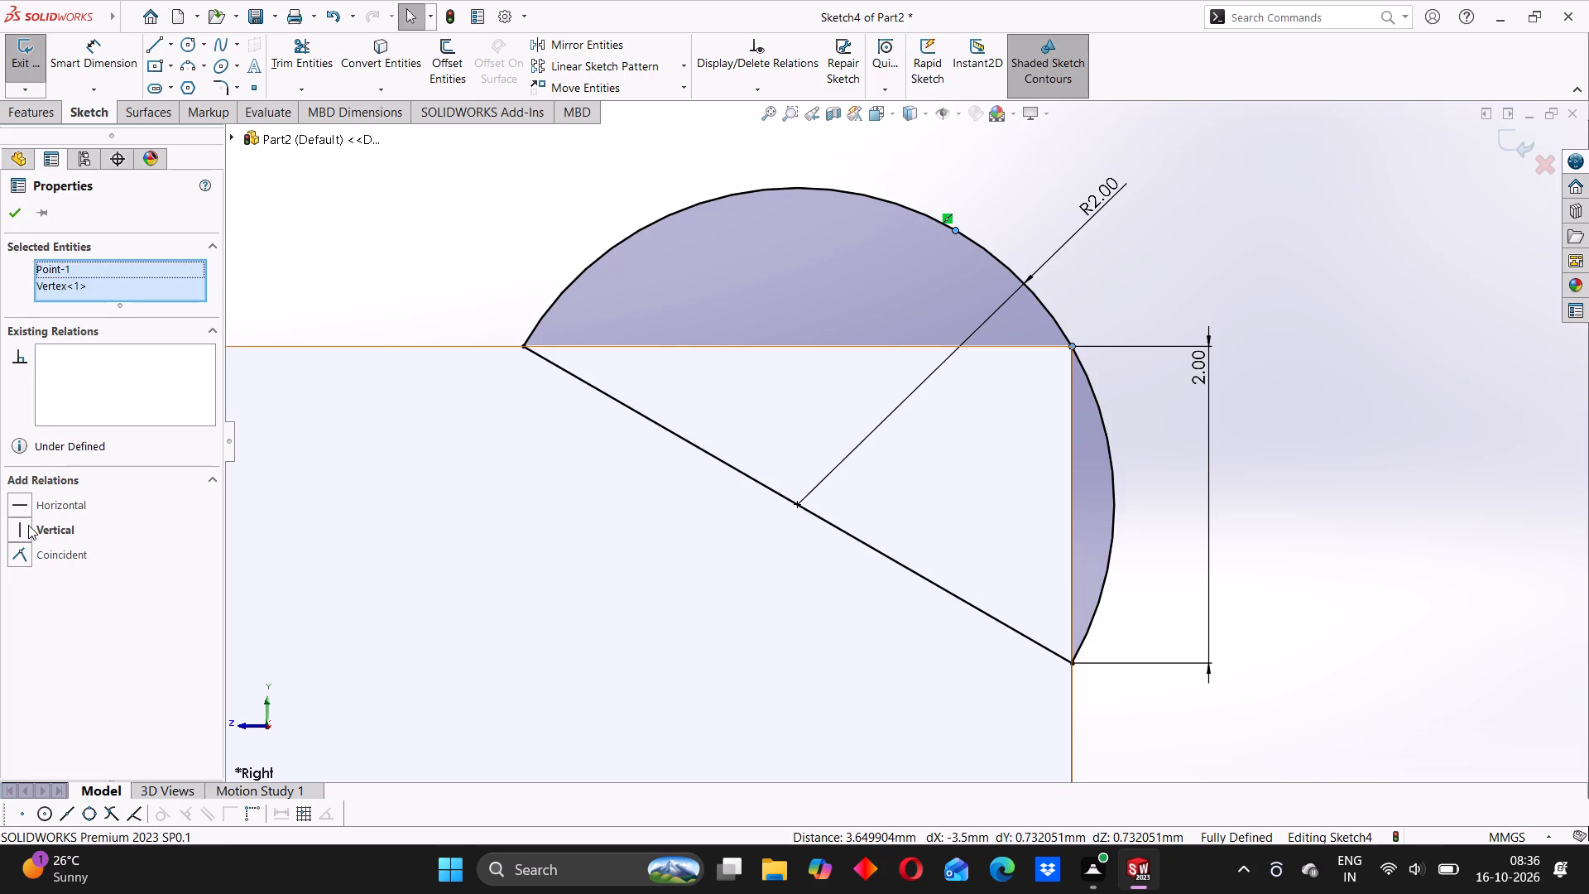
pyautogui.click(20, 550)
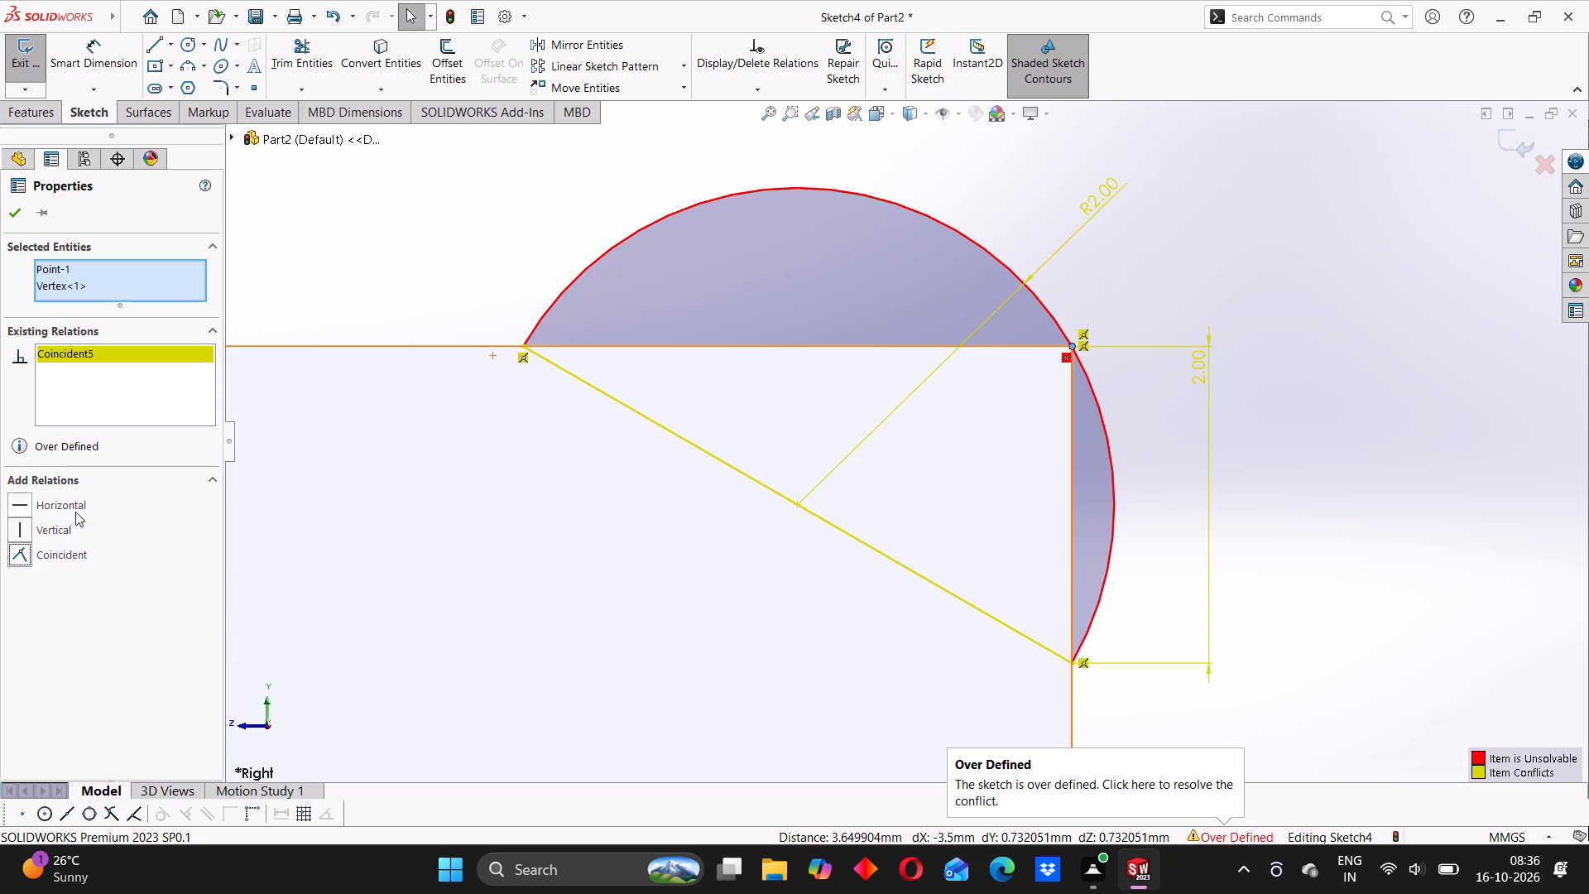
pyautogui.click(11, 222)
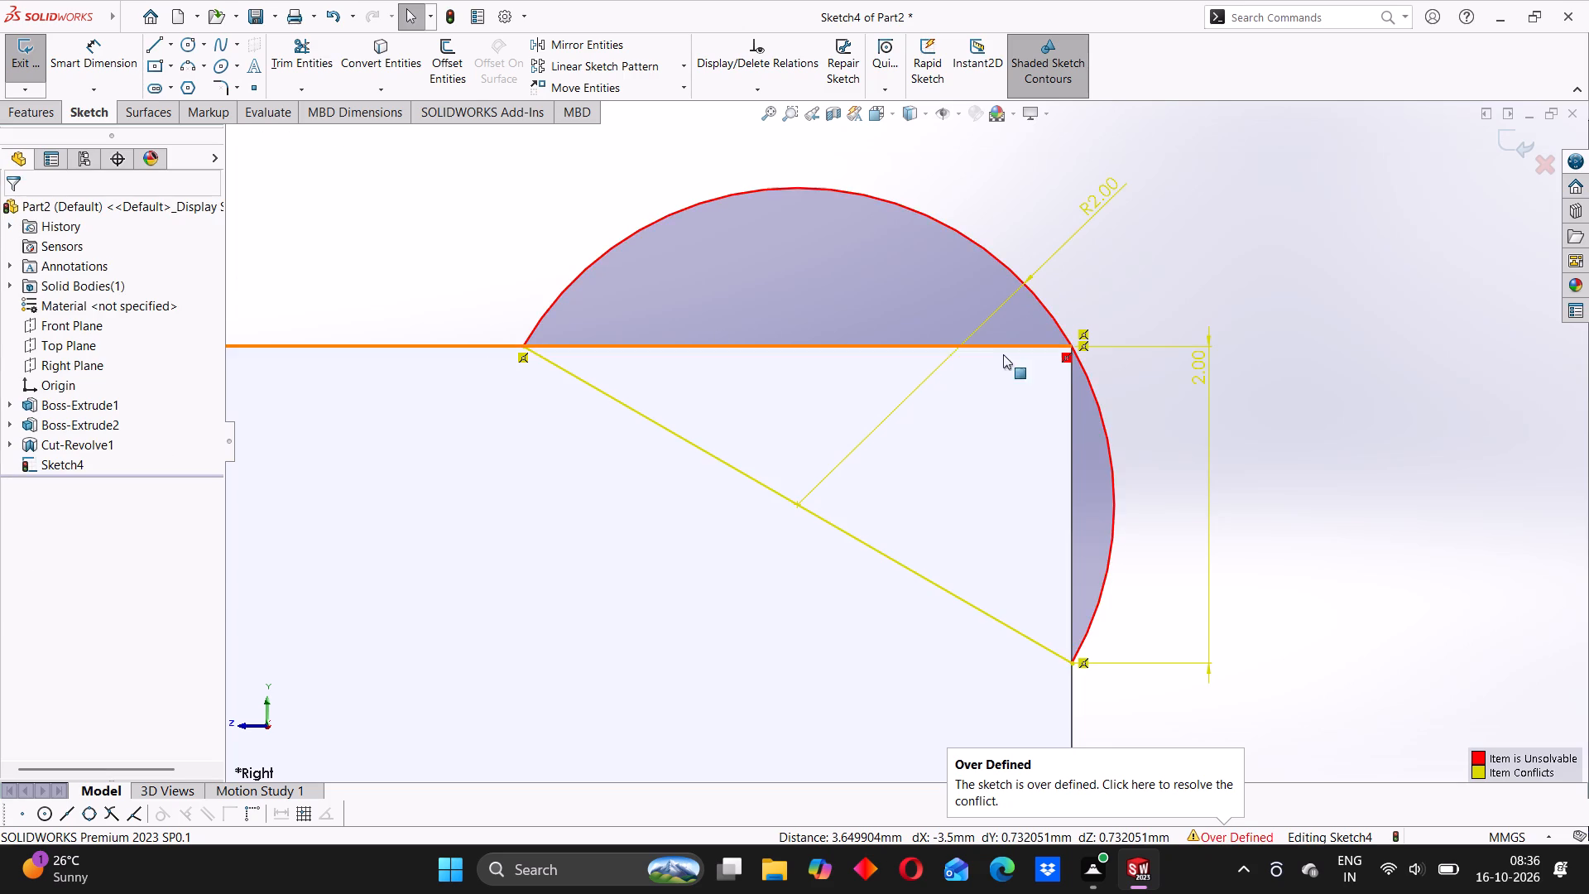
# Delete the 2 mm vertical dimension between the slanted line's lower end and the hexagon's top edge.
pyautogui.click(1198, 370)
pyautogui.press('Delete')
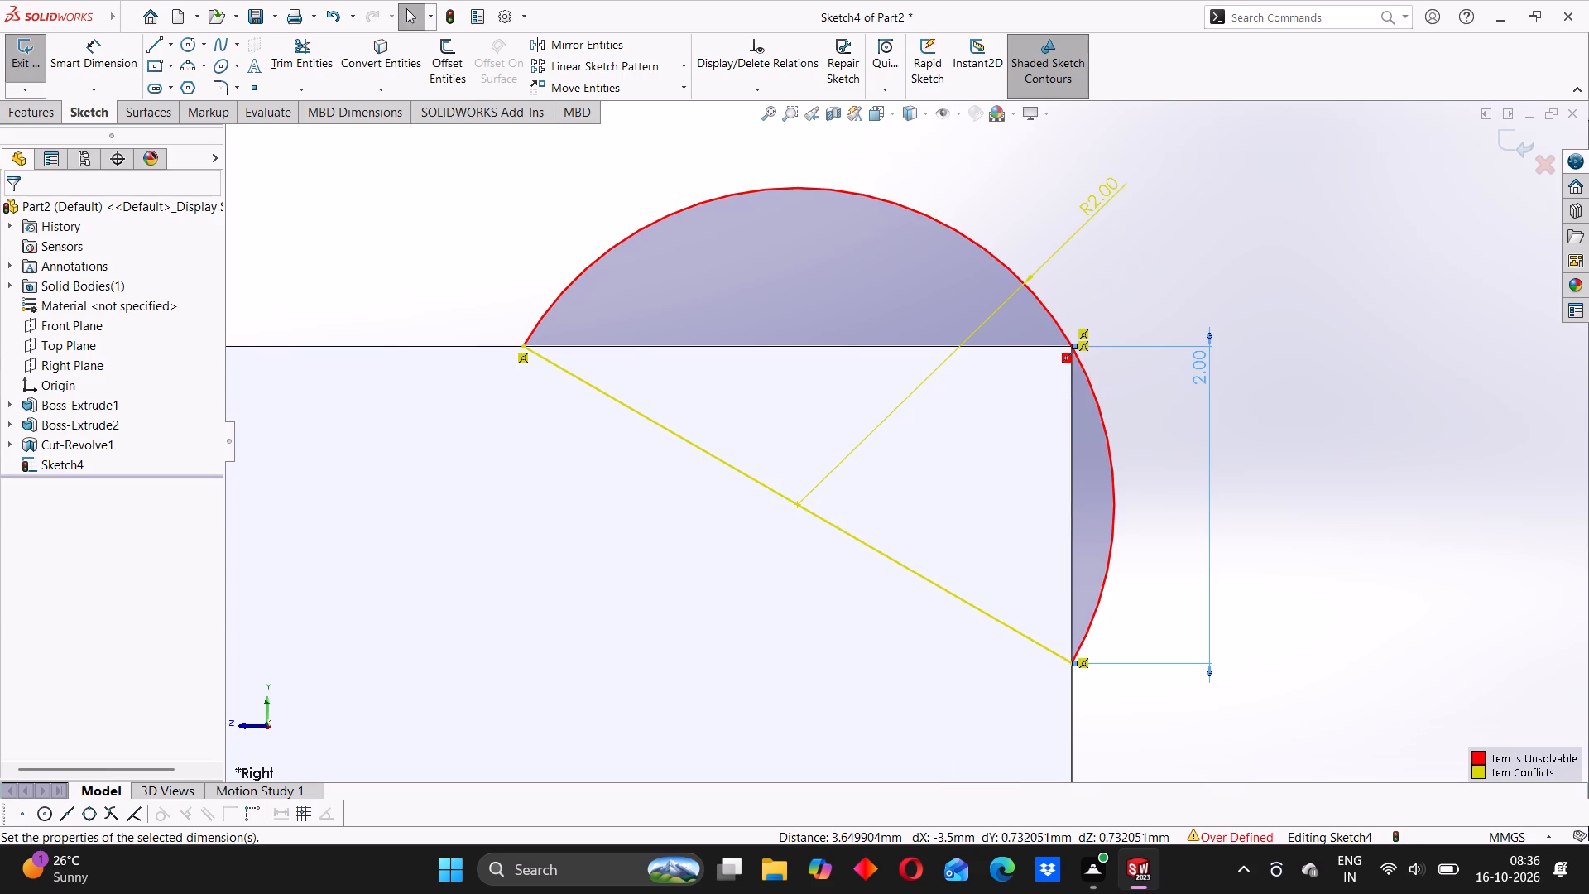
# In the Right view, sketch a vertical line about 2.83 mm long from the hexagon's upper outer corner to the slanted line's lower end.
pyautogui.scroll(3, 1164, 383)
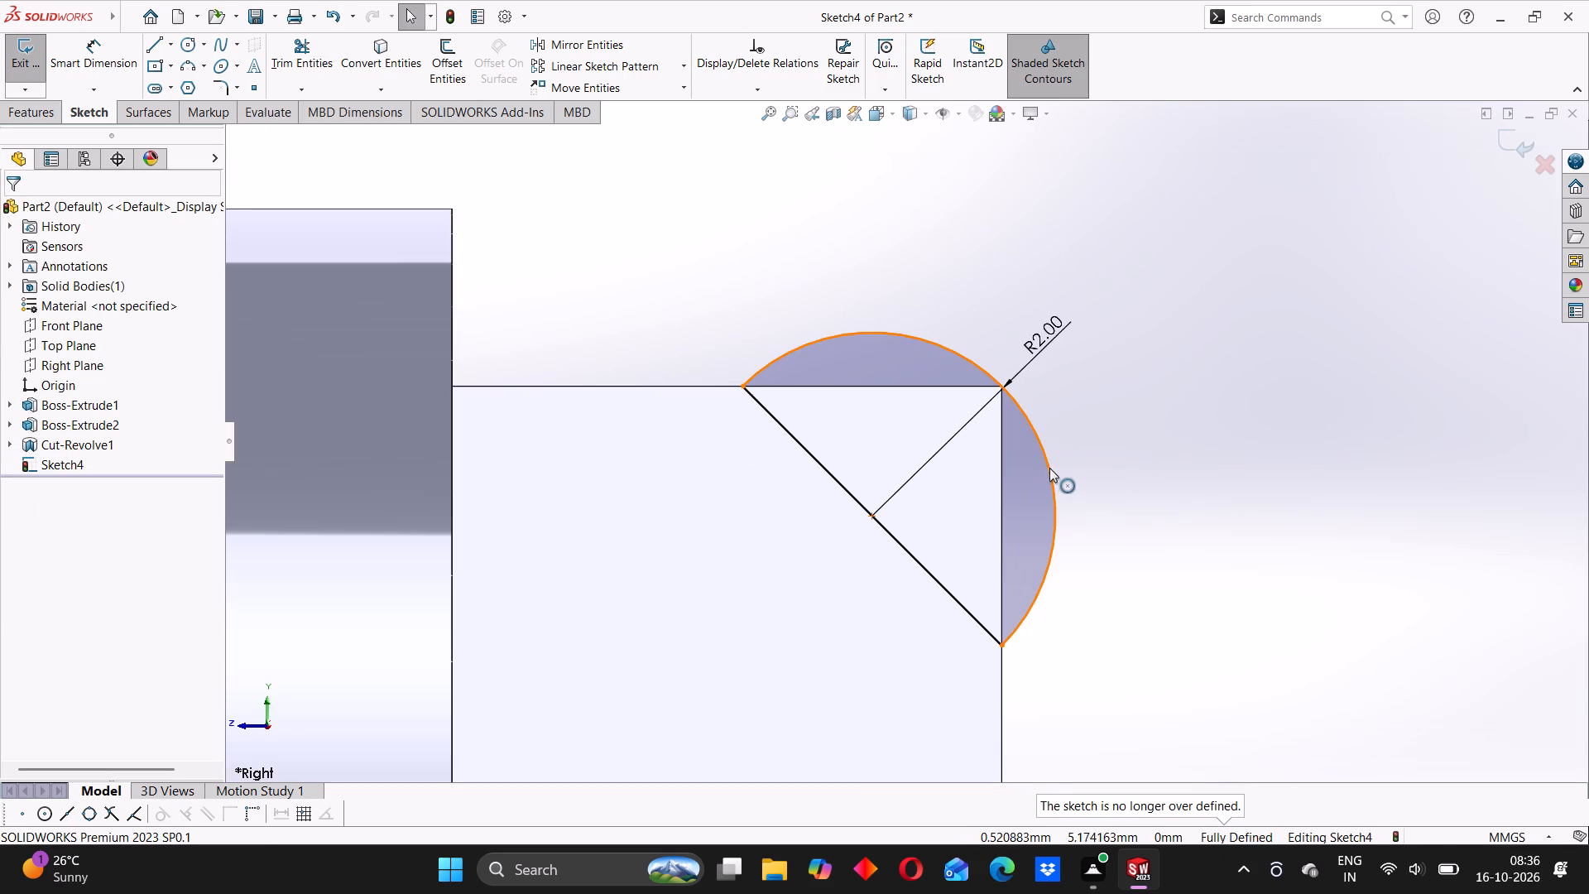
pyautogui.scroll(5, 979, 466)
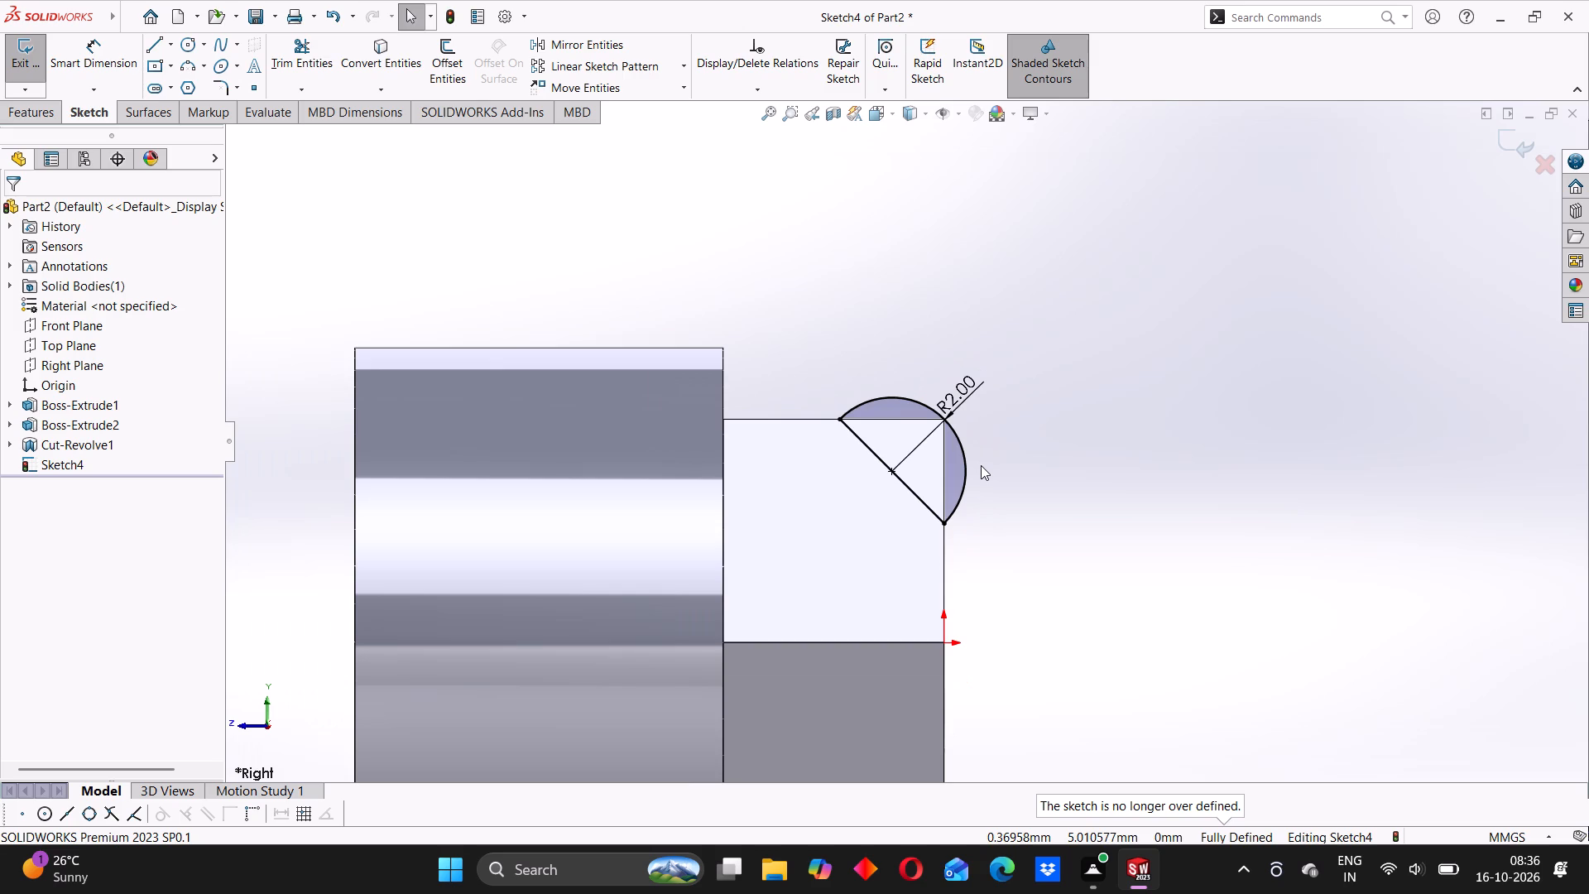
pyautogui.moveTo(1003, 517); pyautogui.dragTo(882, 485, button='middle')
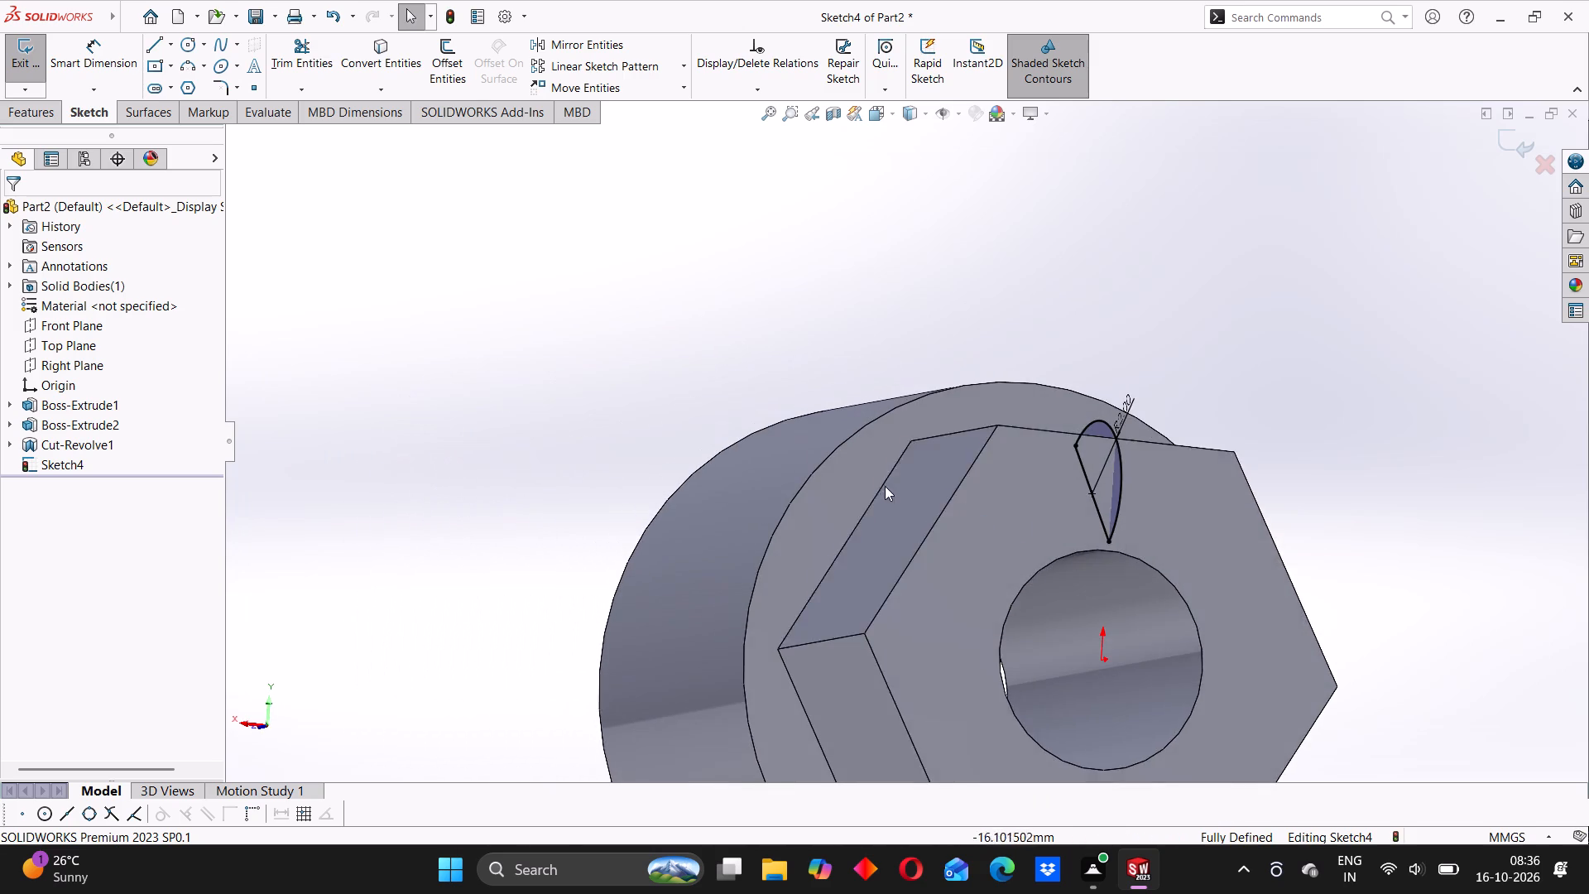
pyautogui.scroll(-2, 1093, 490)
pyautogui.moveTo(997, 502); pyautogui.dragTo(1121, 563, button='middle')
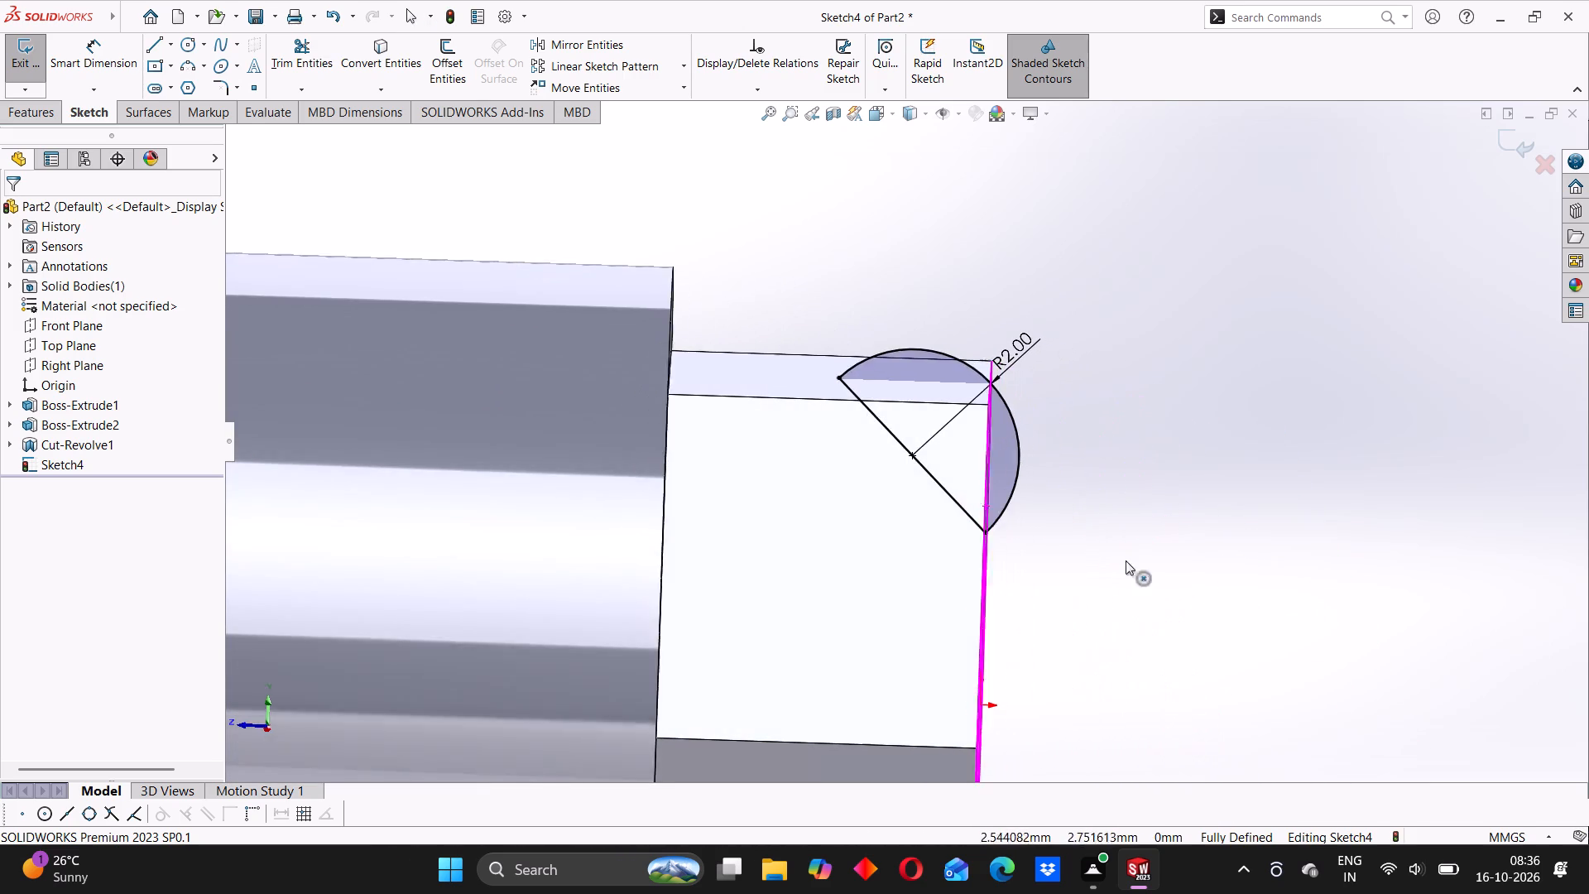
pyautogui.scroll(-2, 1009, 426)
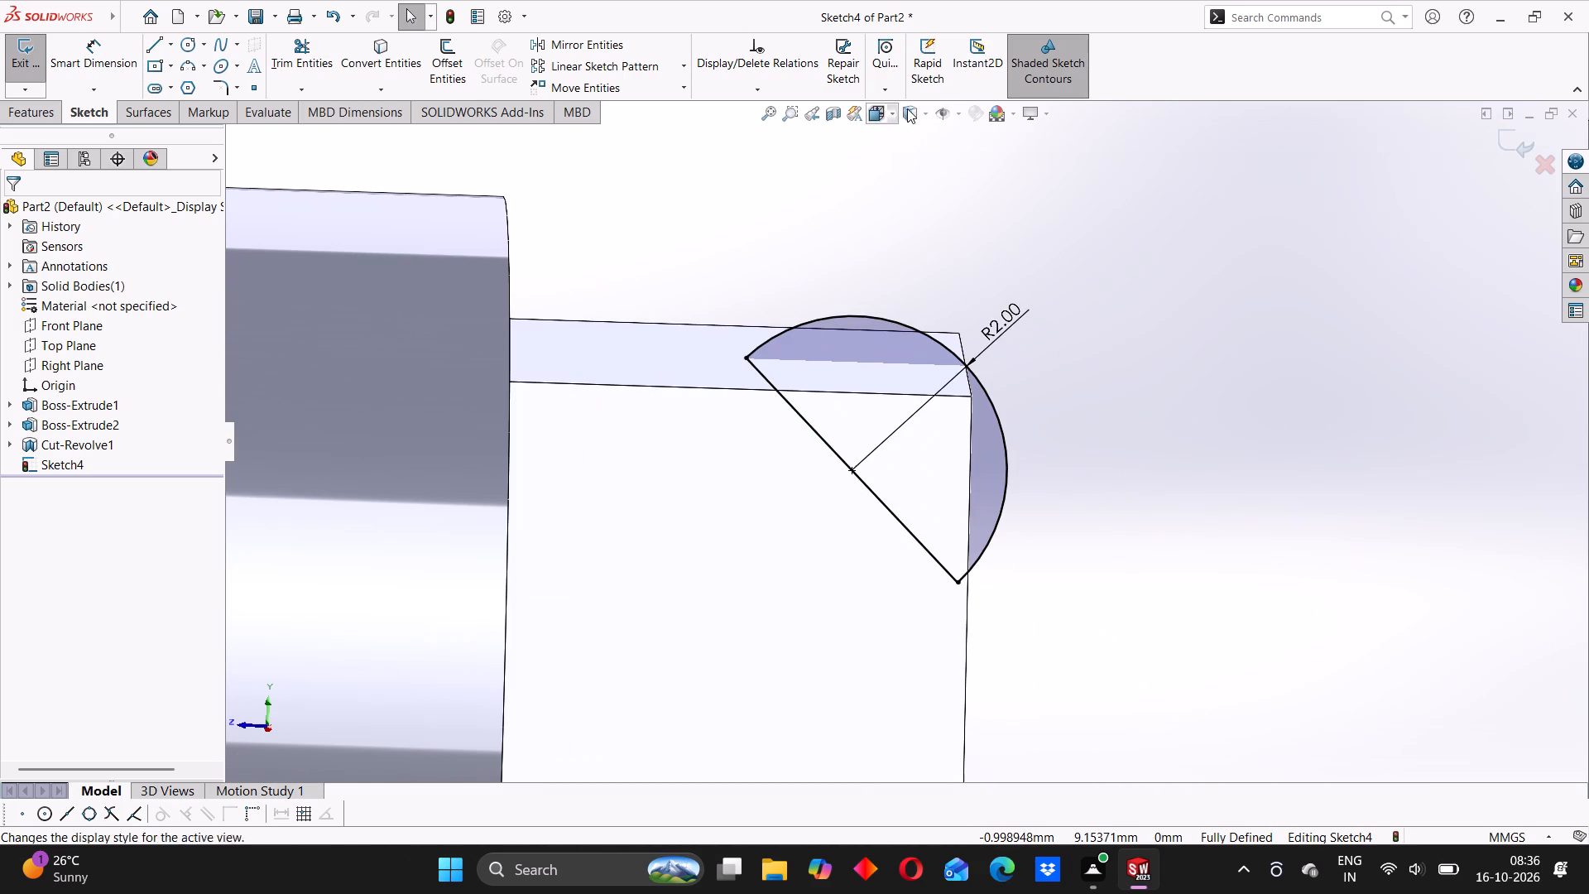
pyautogui.click(893, 115)
pyautogui.click(970, 201)
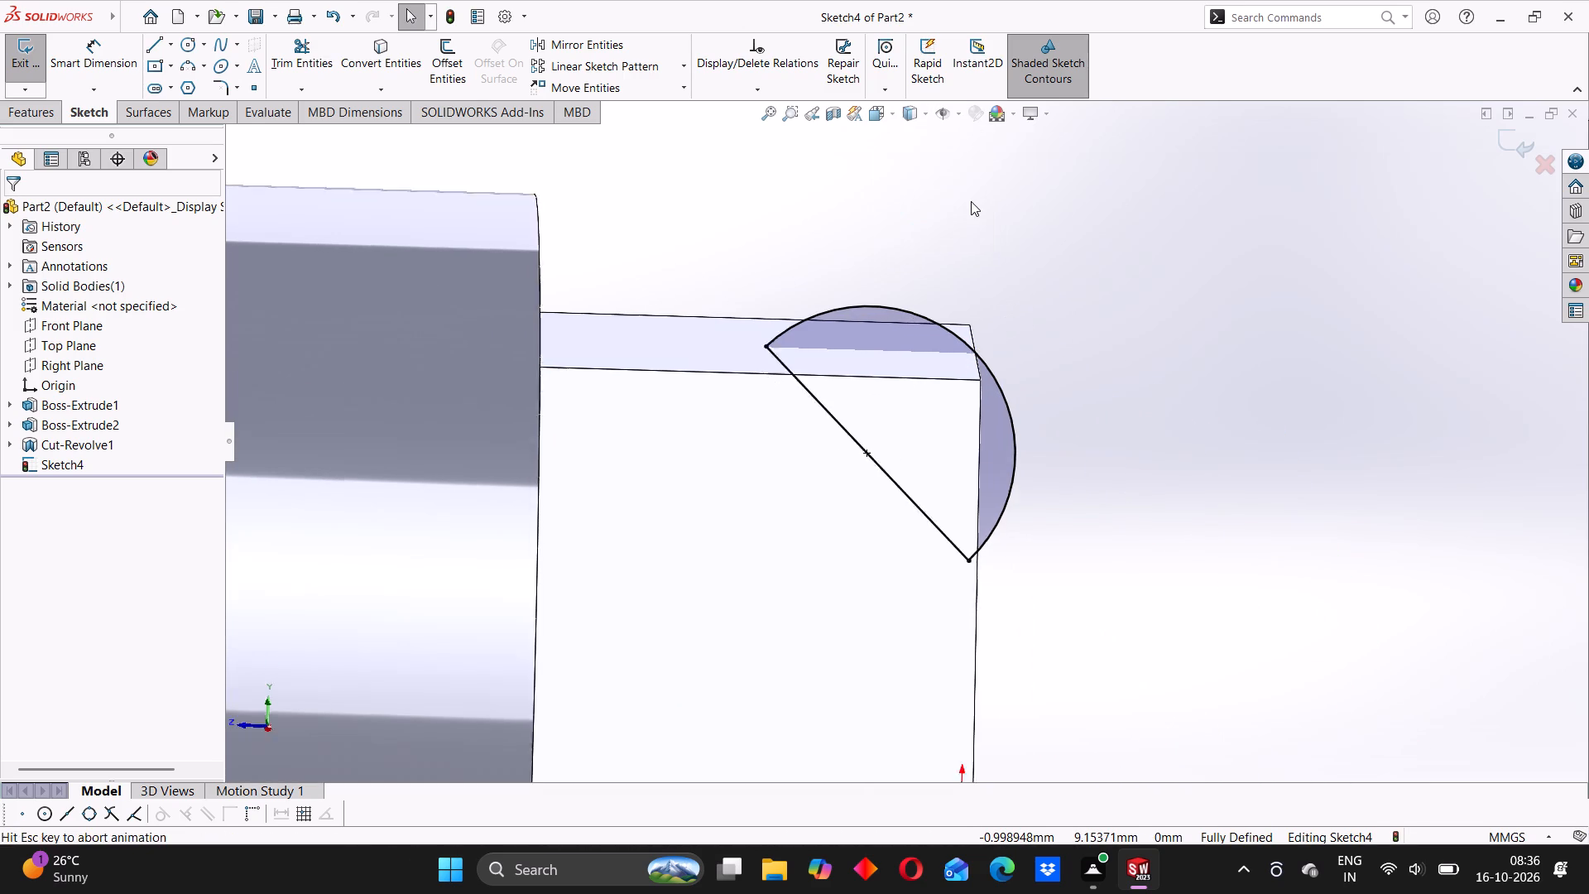
pyautogui.scroll(-3, 1140, 281)
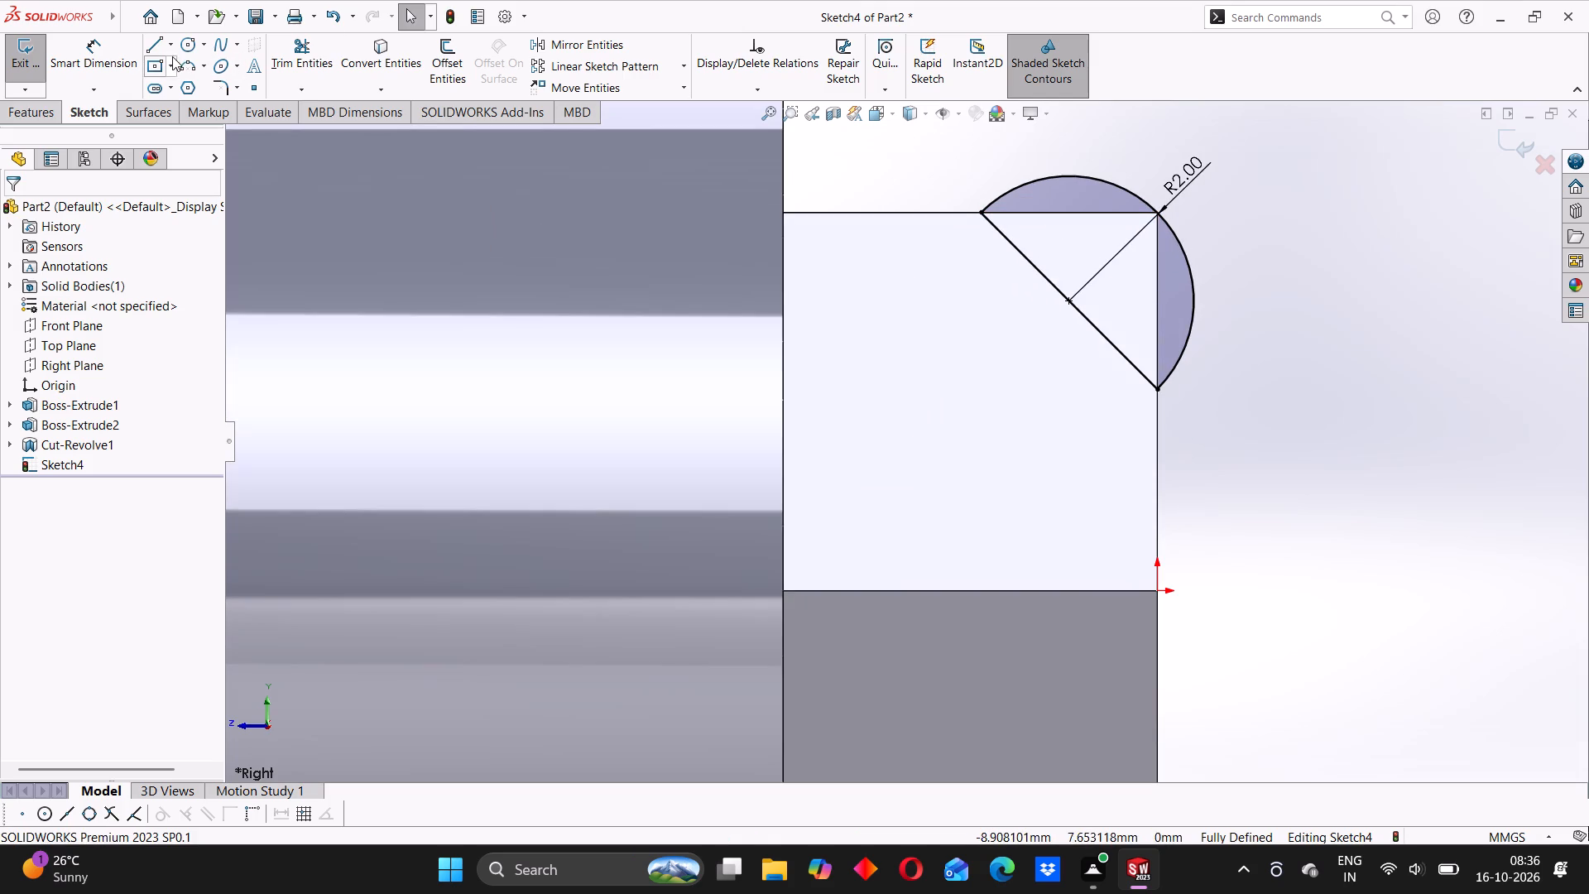
pyautogui.click(158, 39)
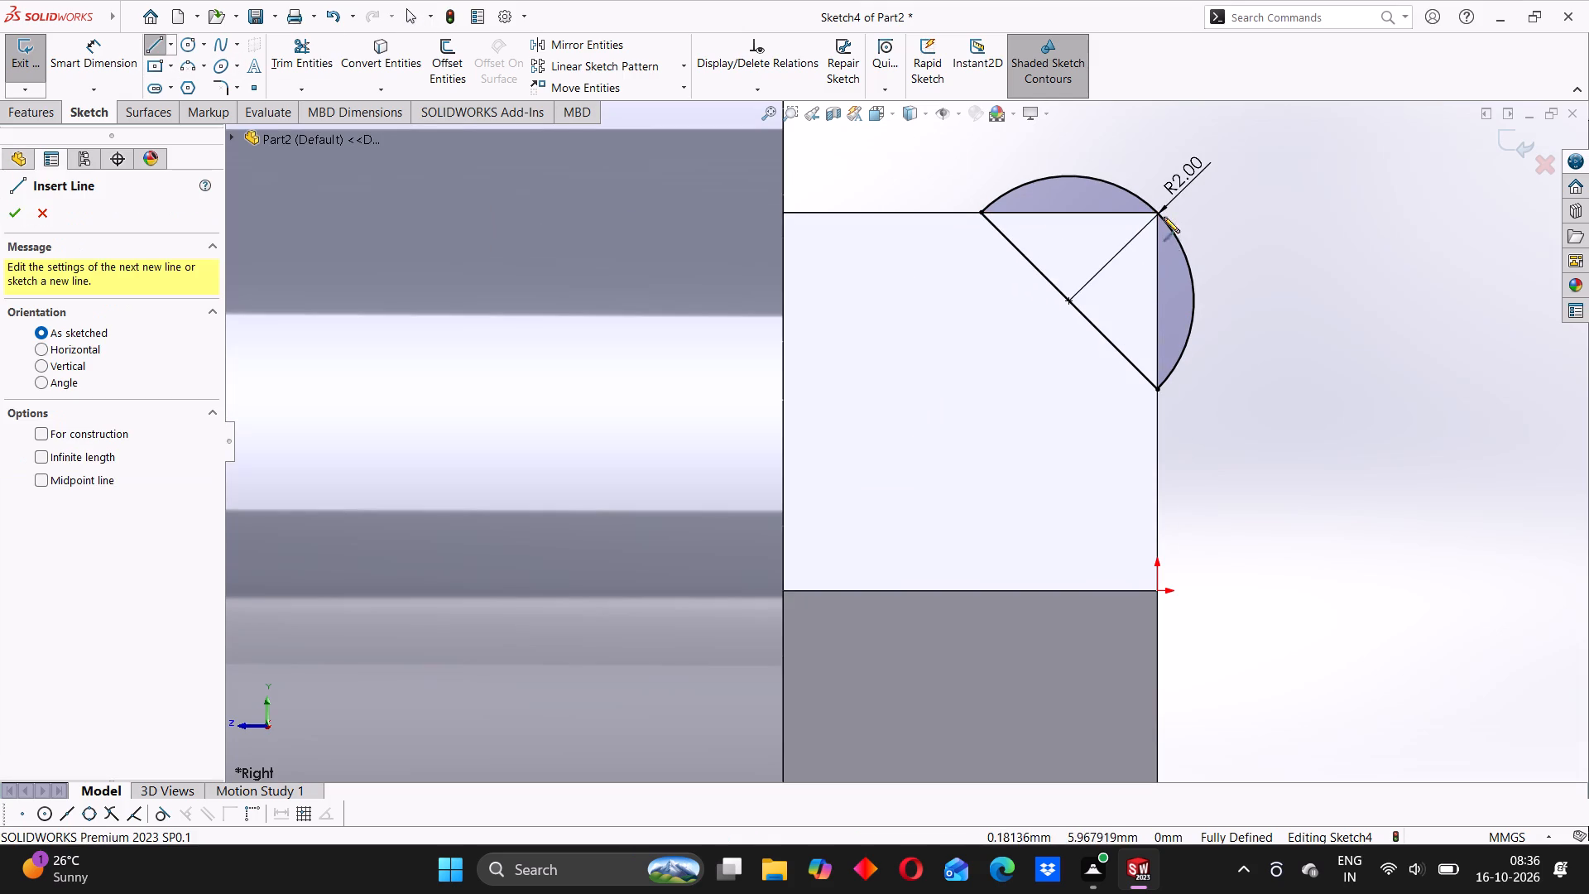
pyautogui.click(1157, 216)
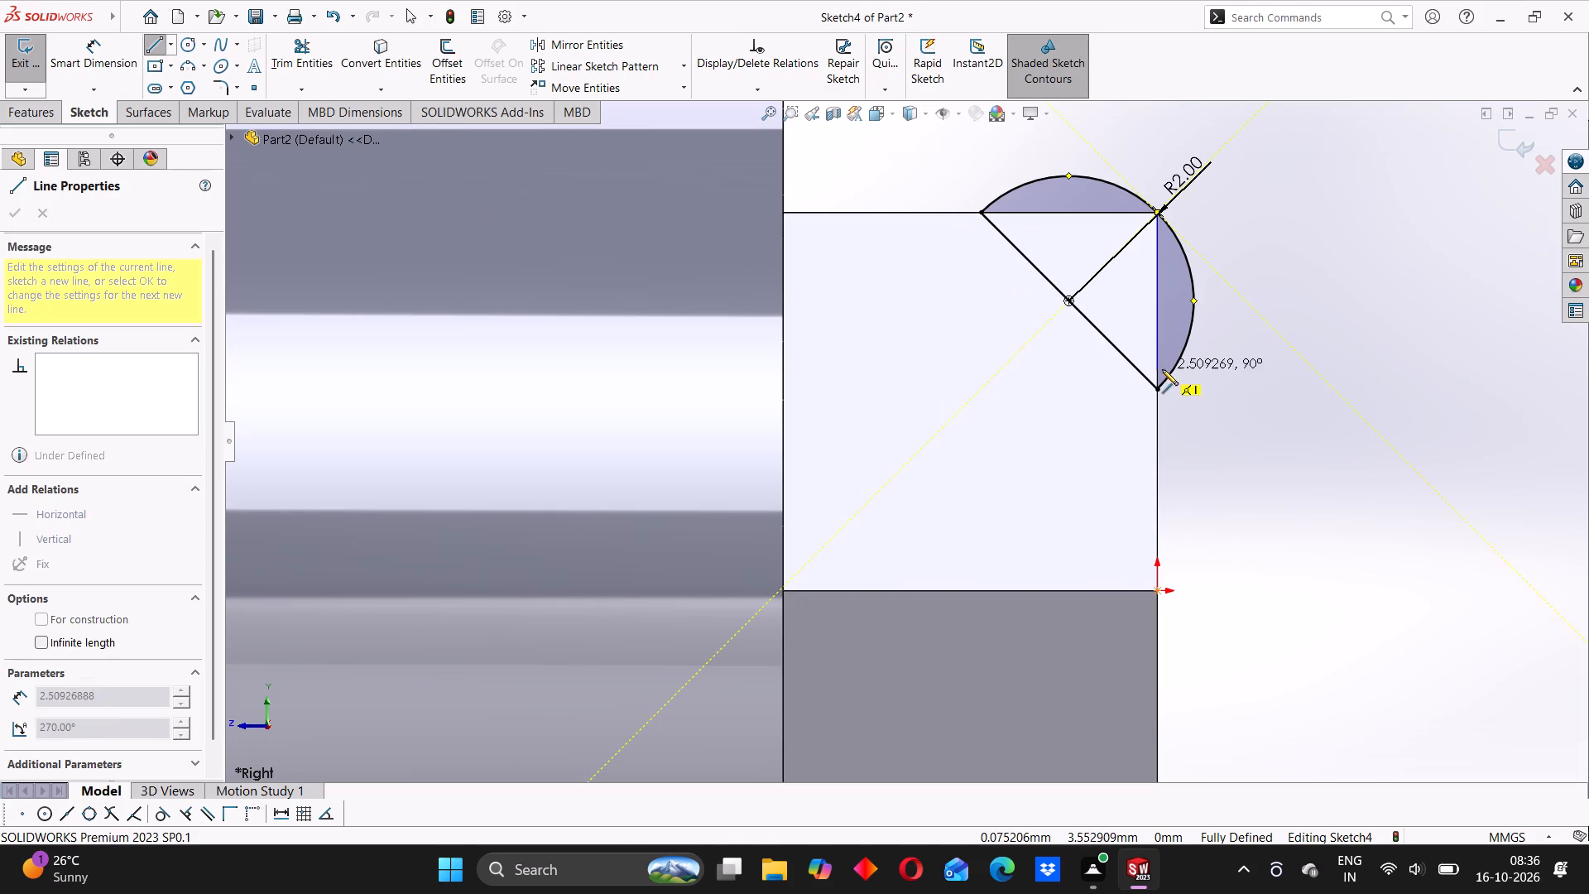
pyautogui.click(1157, 389)
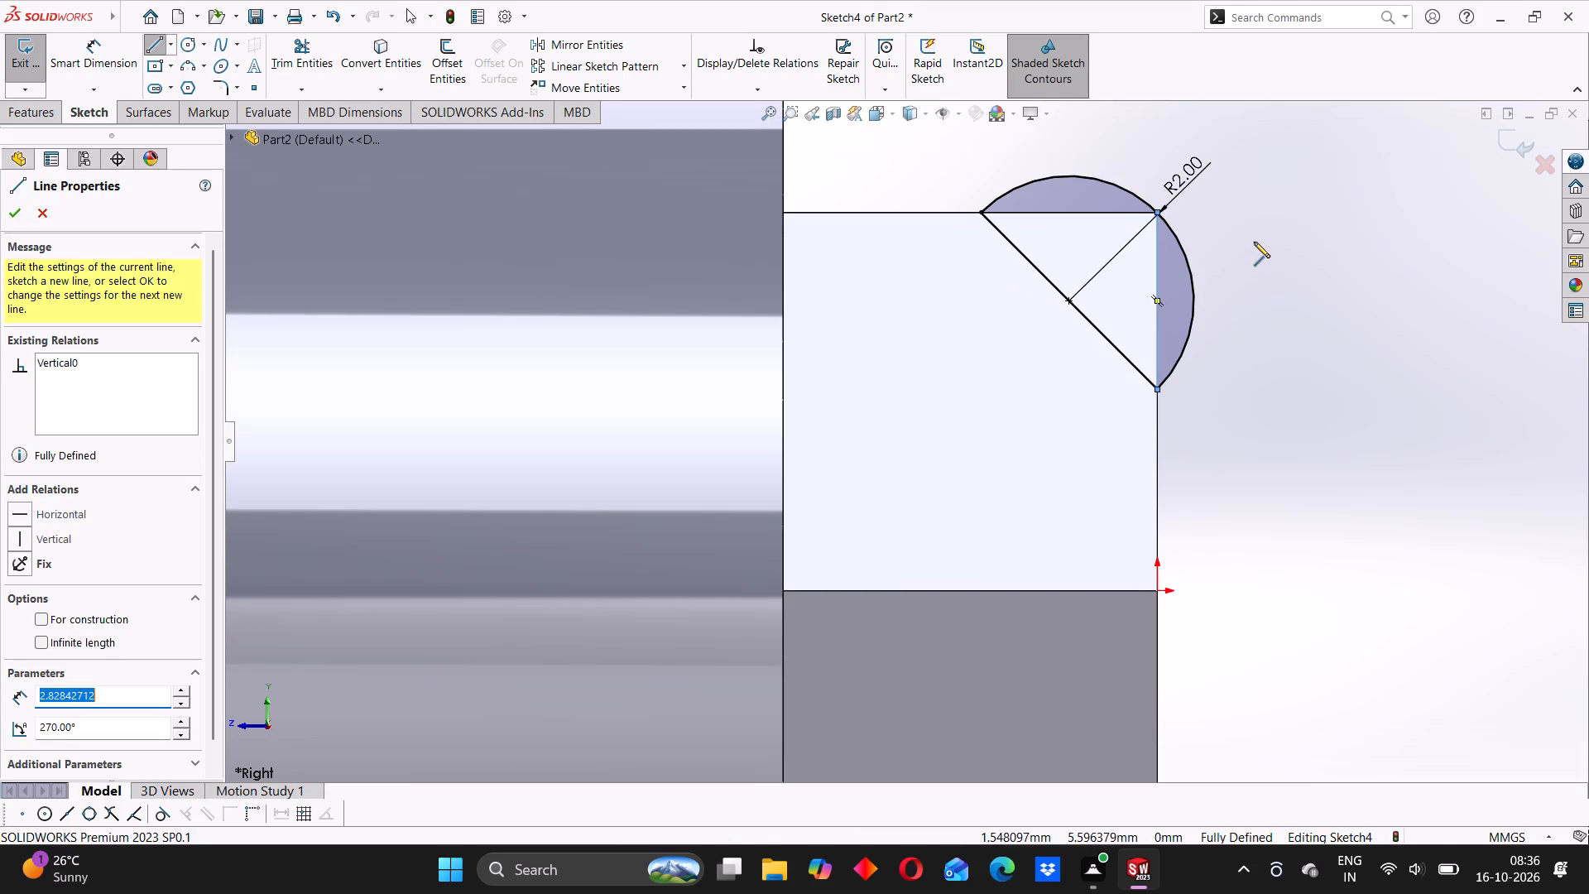
pyautogui.rightClick(1254, 242)
pyautogui.click(1282, 255)
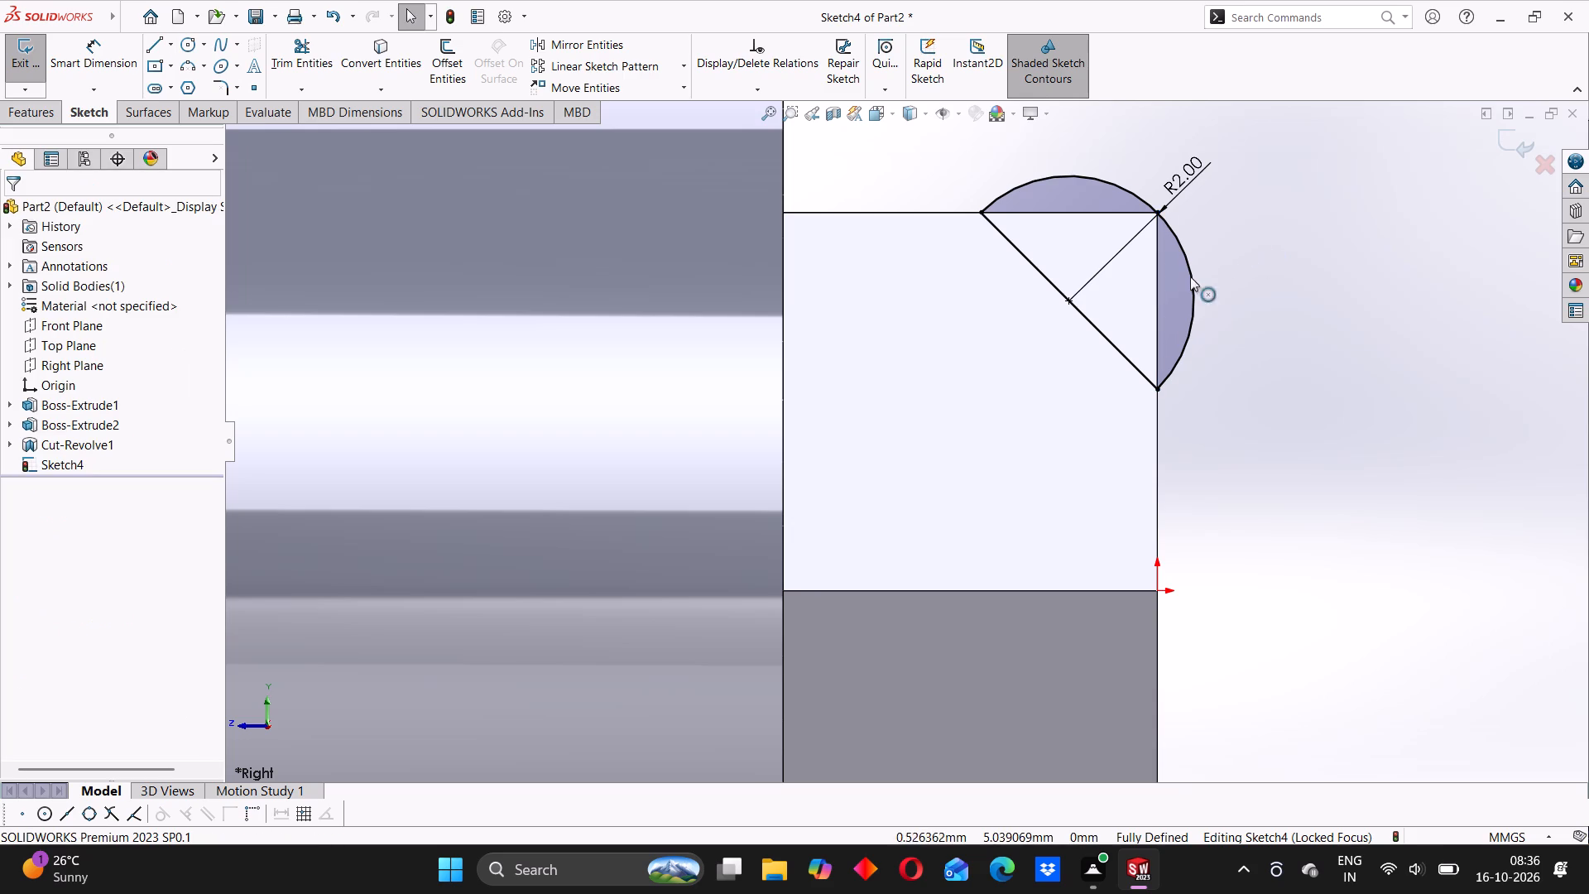
# Trim away the arc portion outside the hexagon's end face, between the corner and the slanted line's lower end.
pyautogui.click(310, 62)
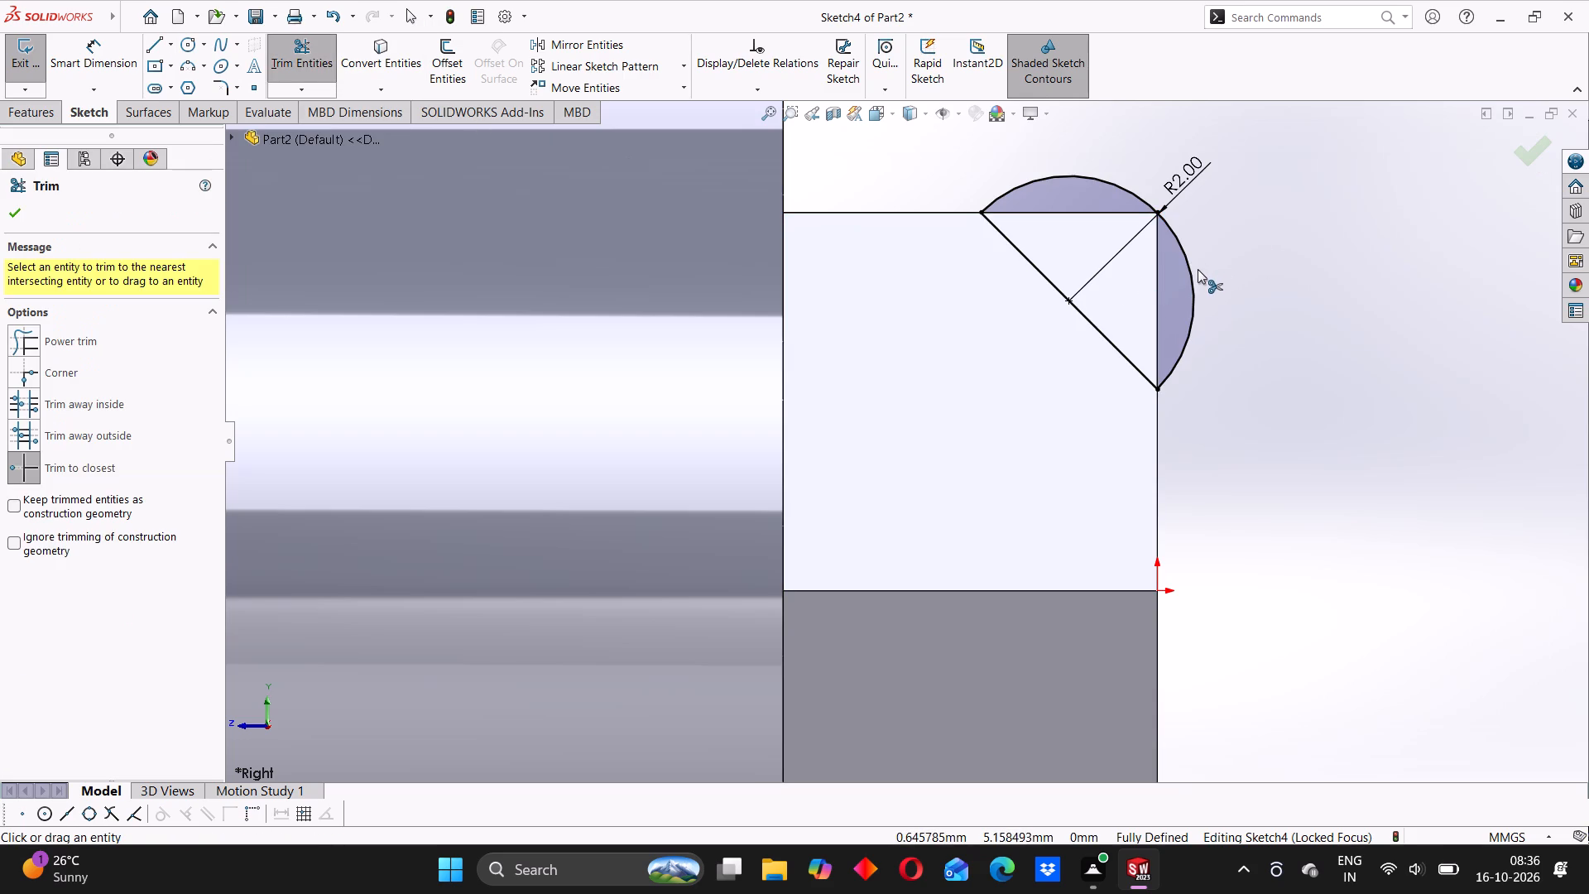
pyautogui.click(1193, 270)
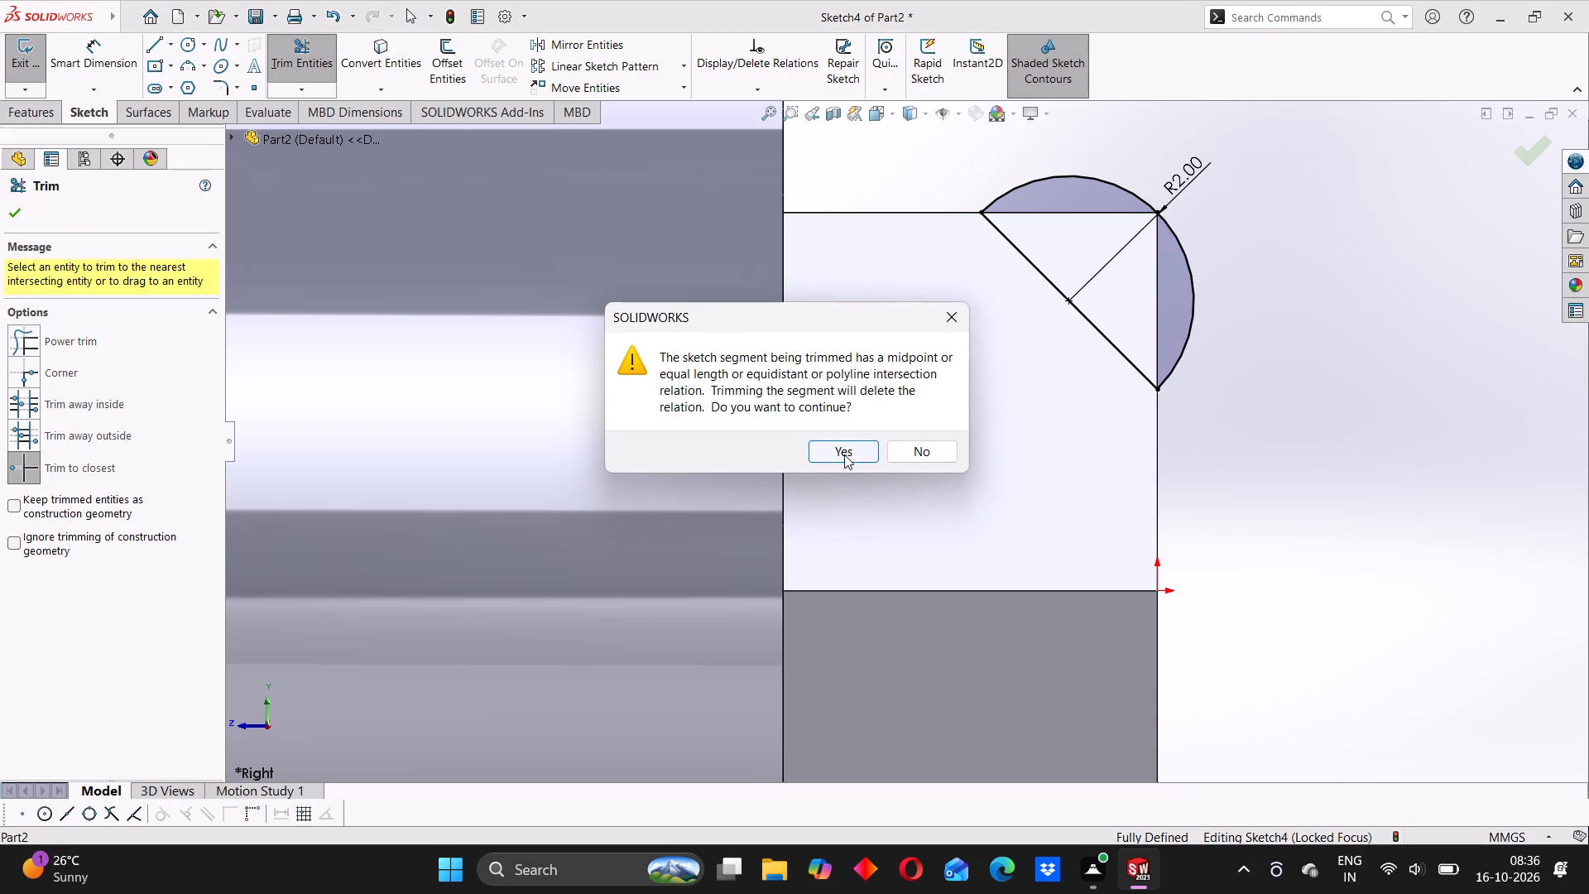
pyautogui.click(844, 454)
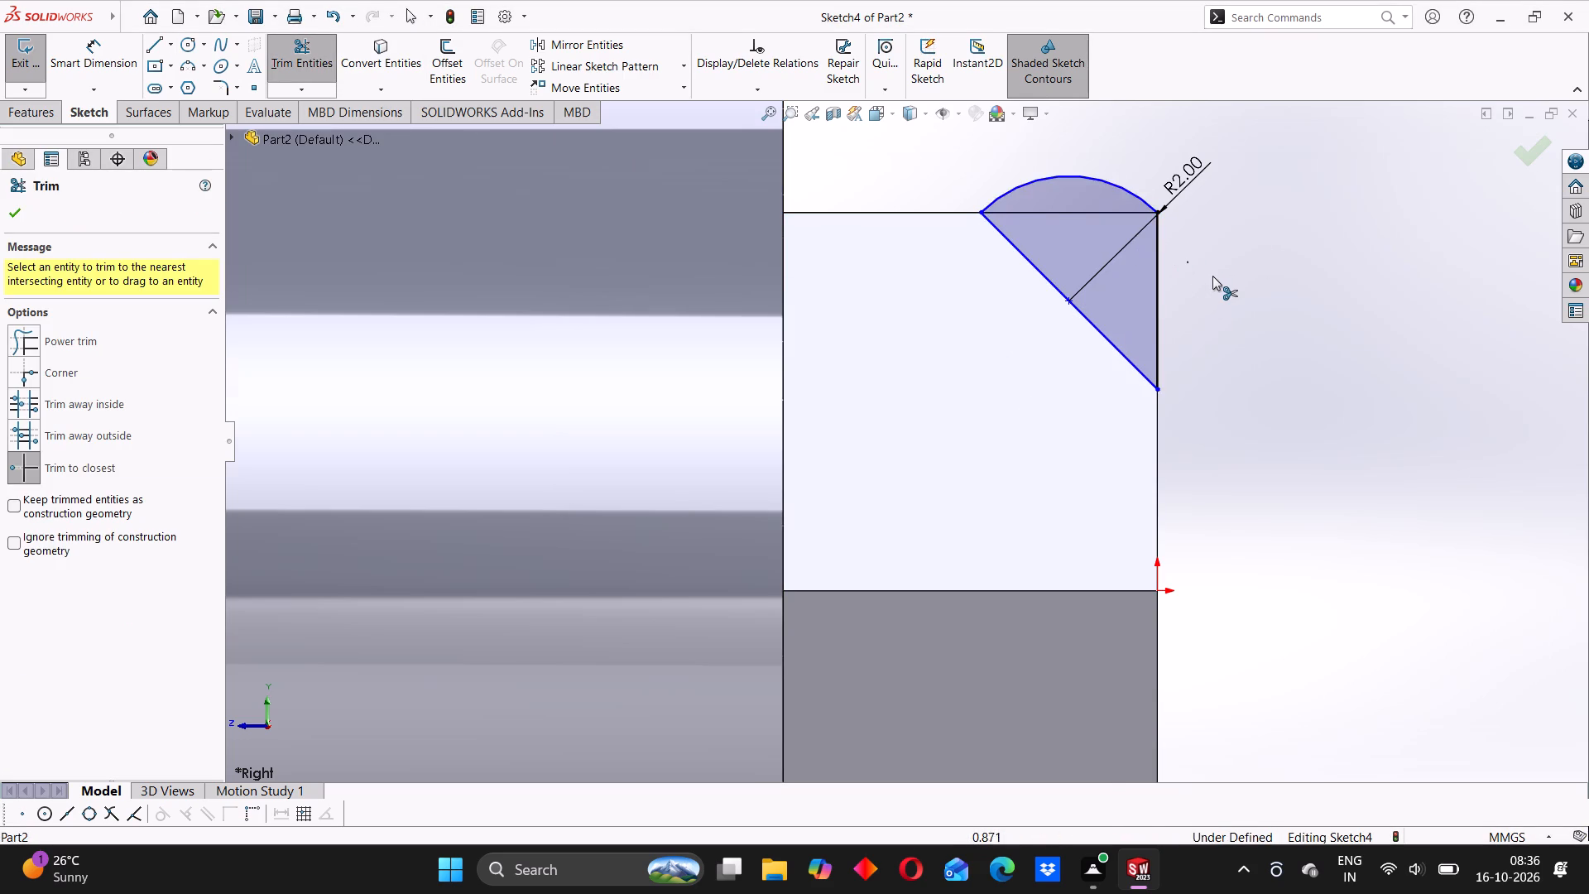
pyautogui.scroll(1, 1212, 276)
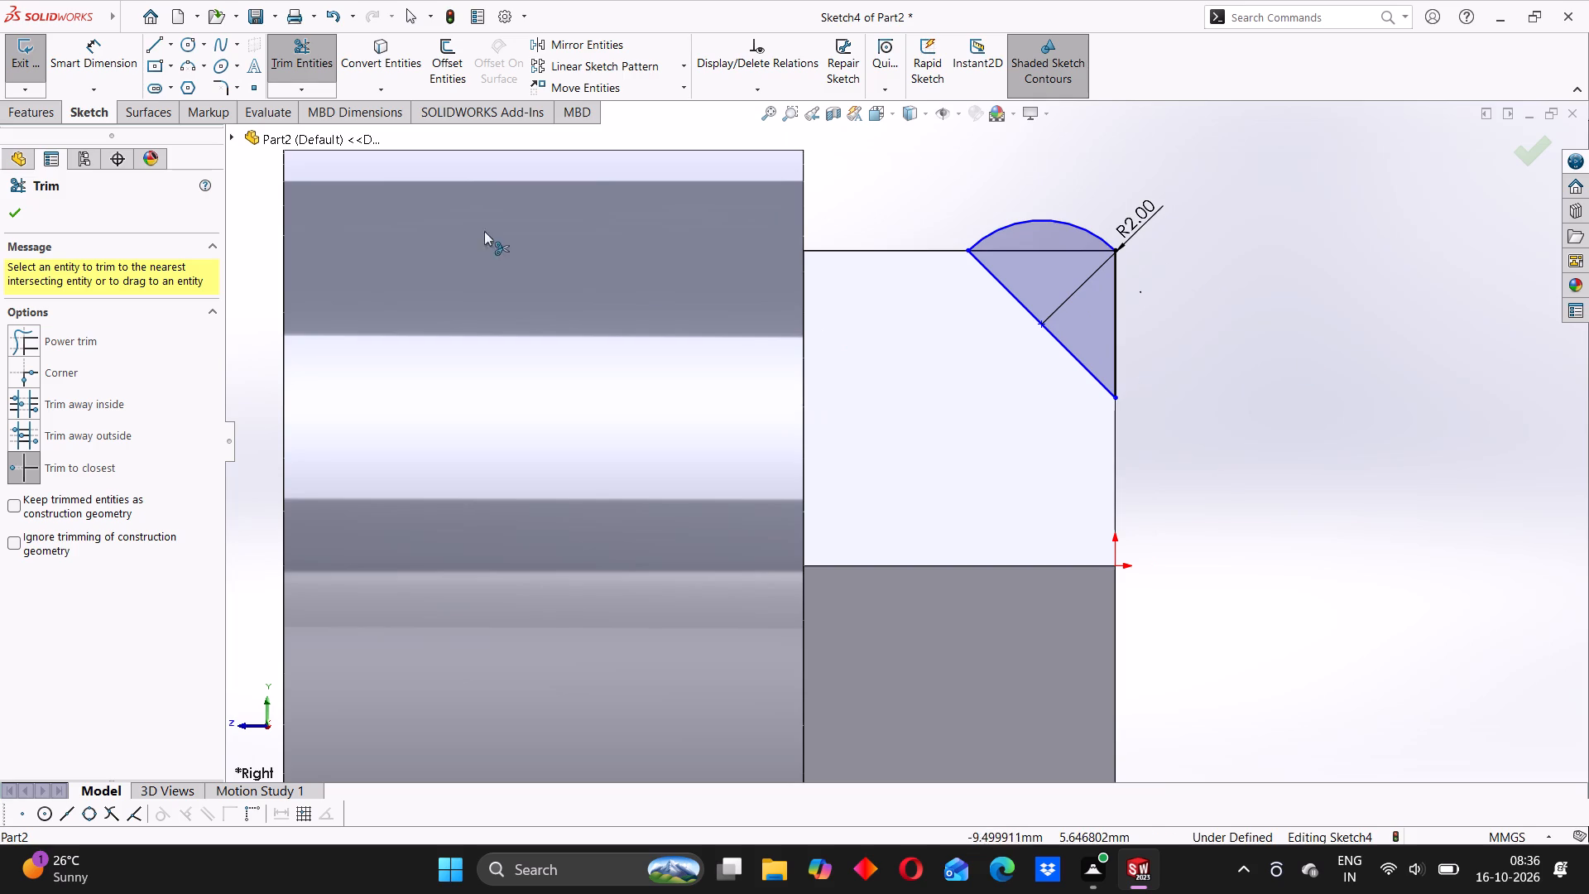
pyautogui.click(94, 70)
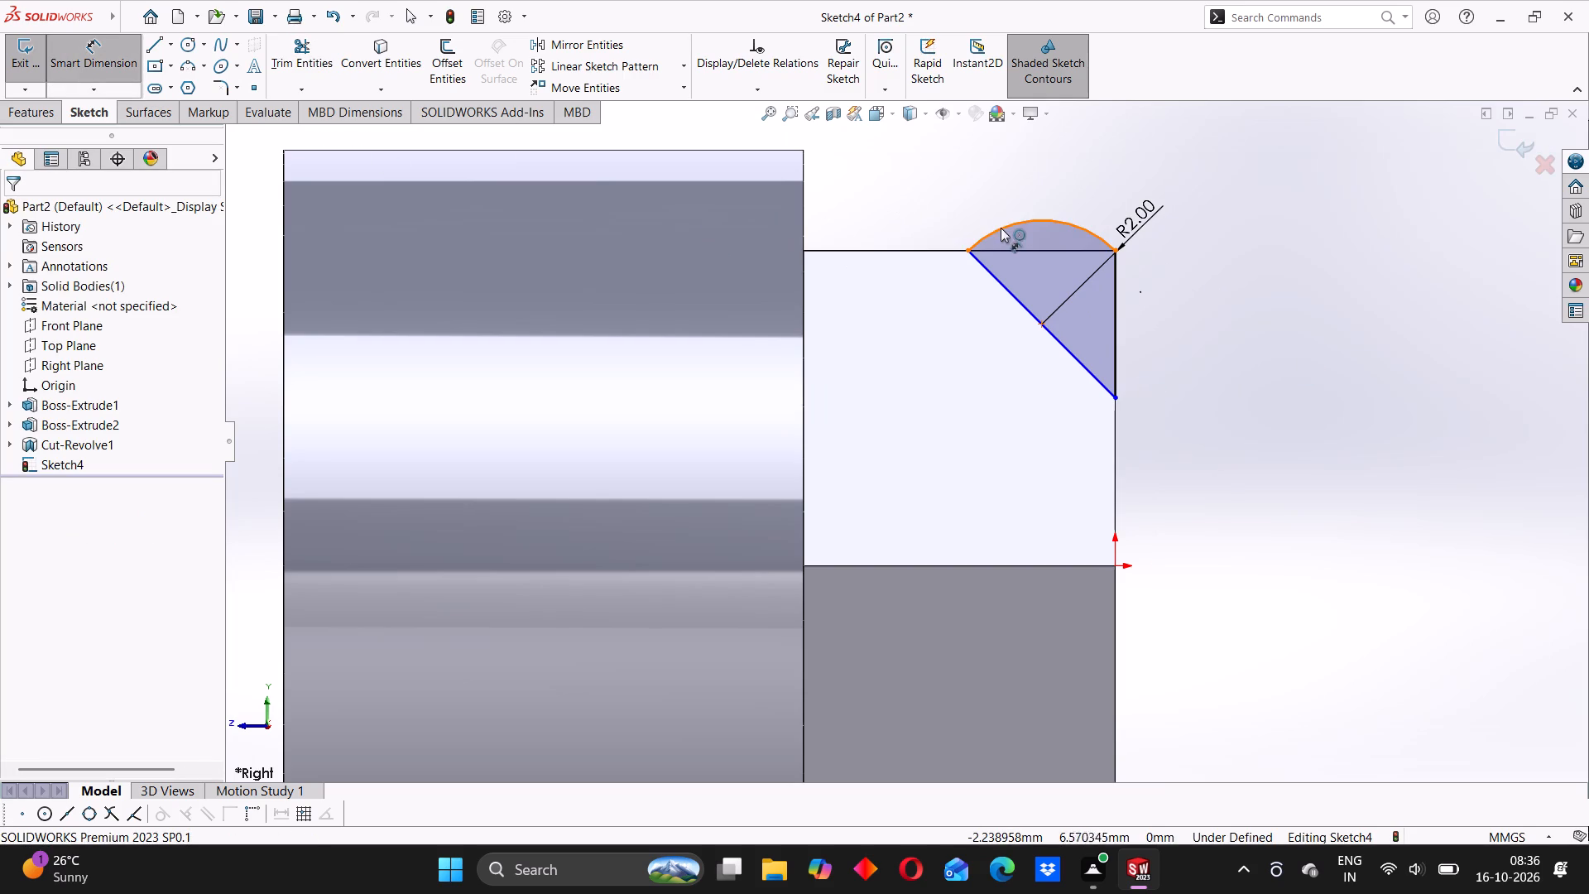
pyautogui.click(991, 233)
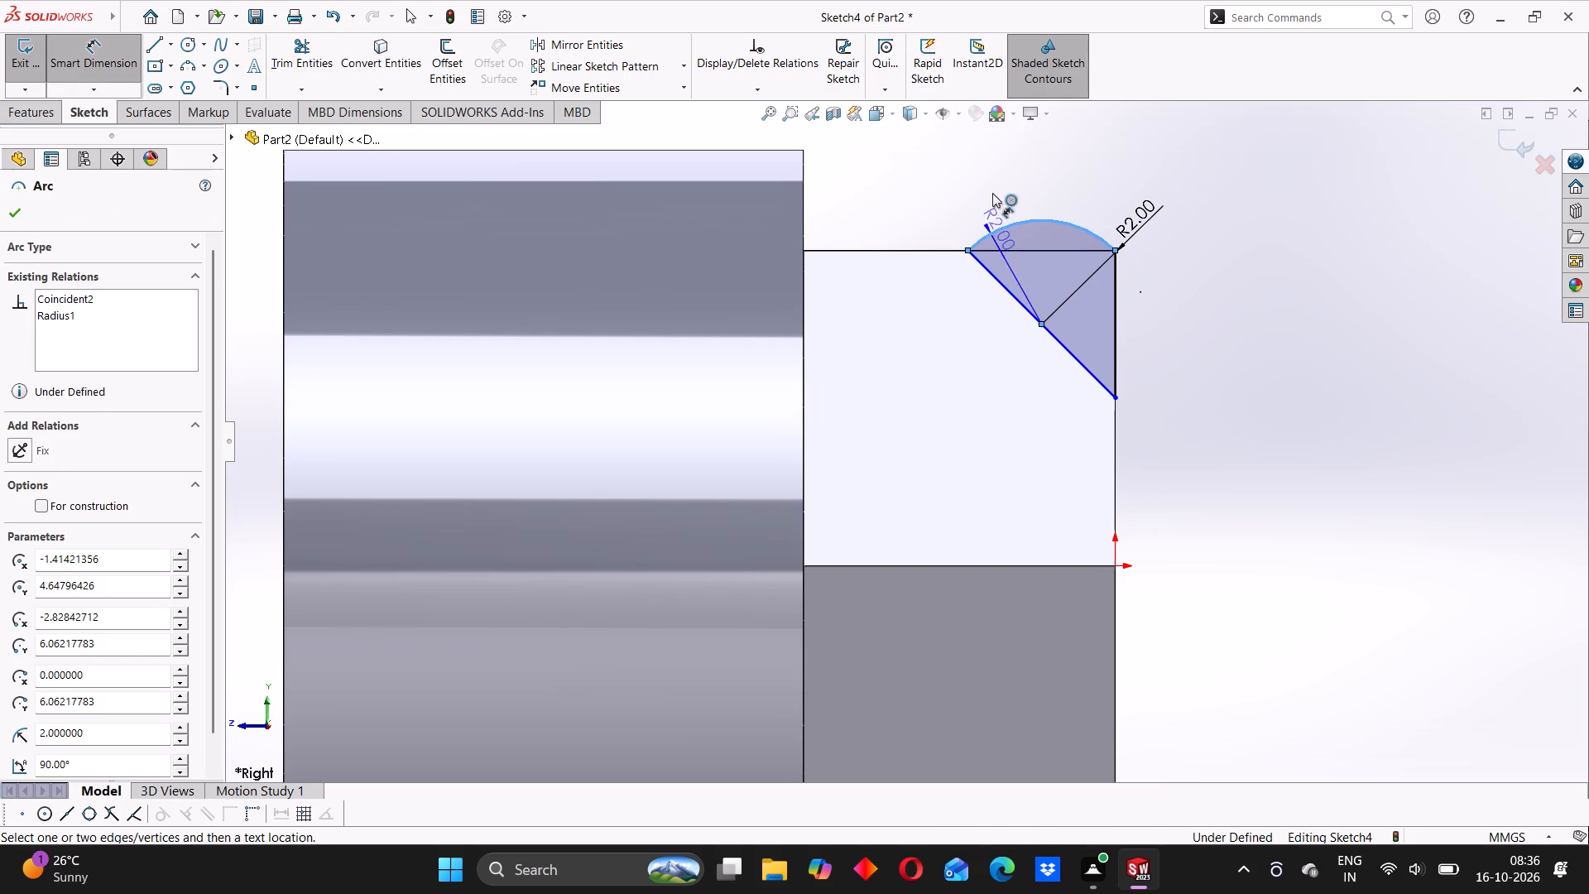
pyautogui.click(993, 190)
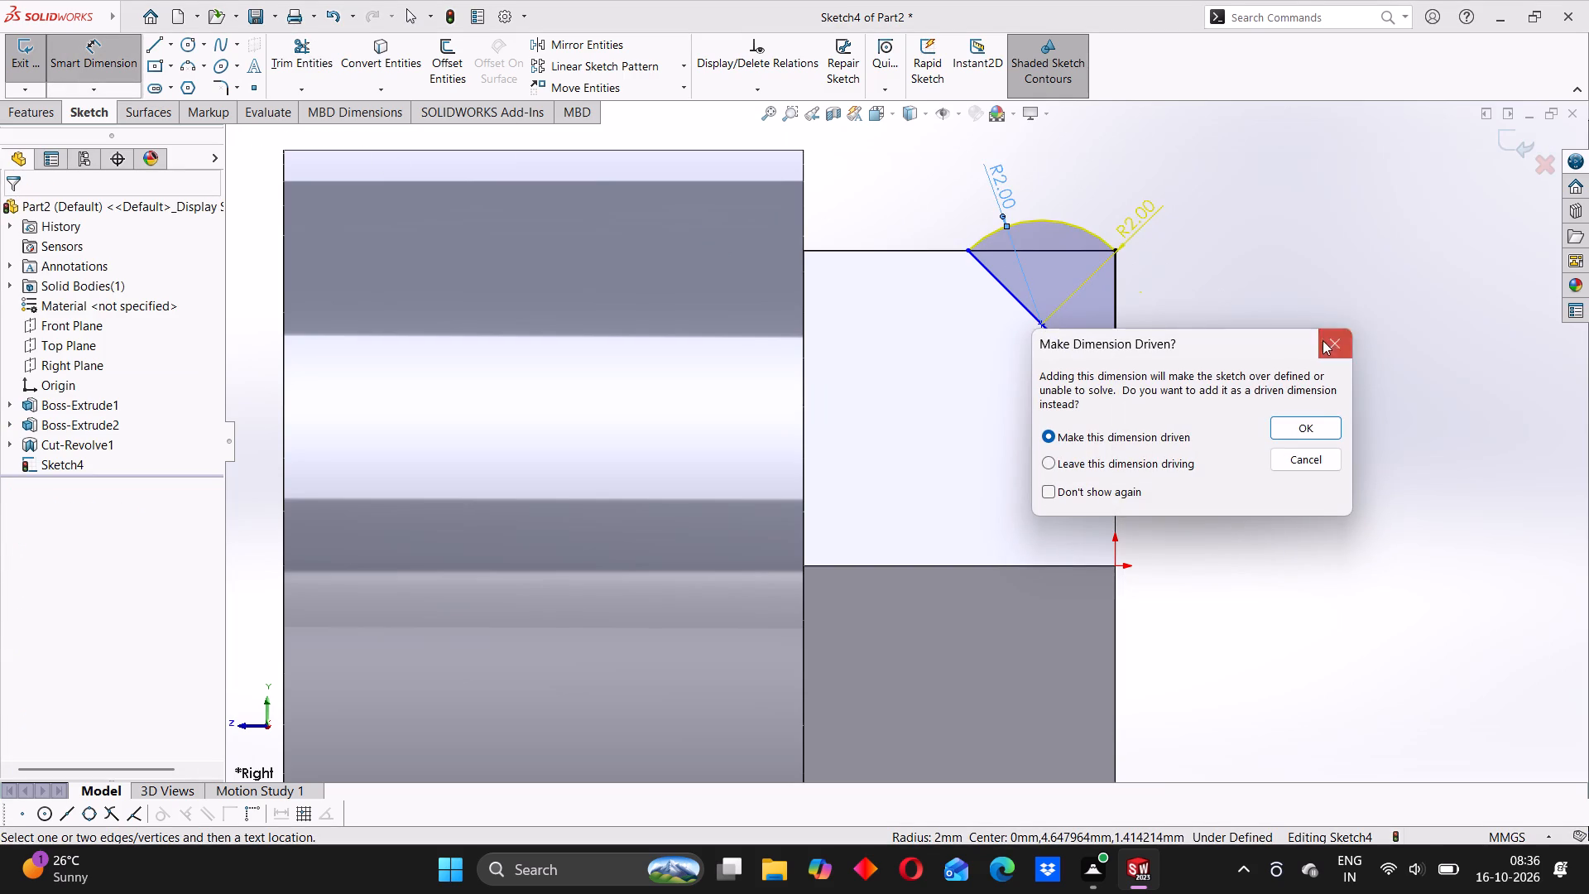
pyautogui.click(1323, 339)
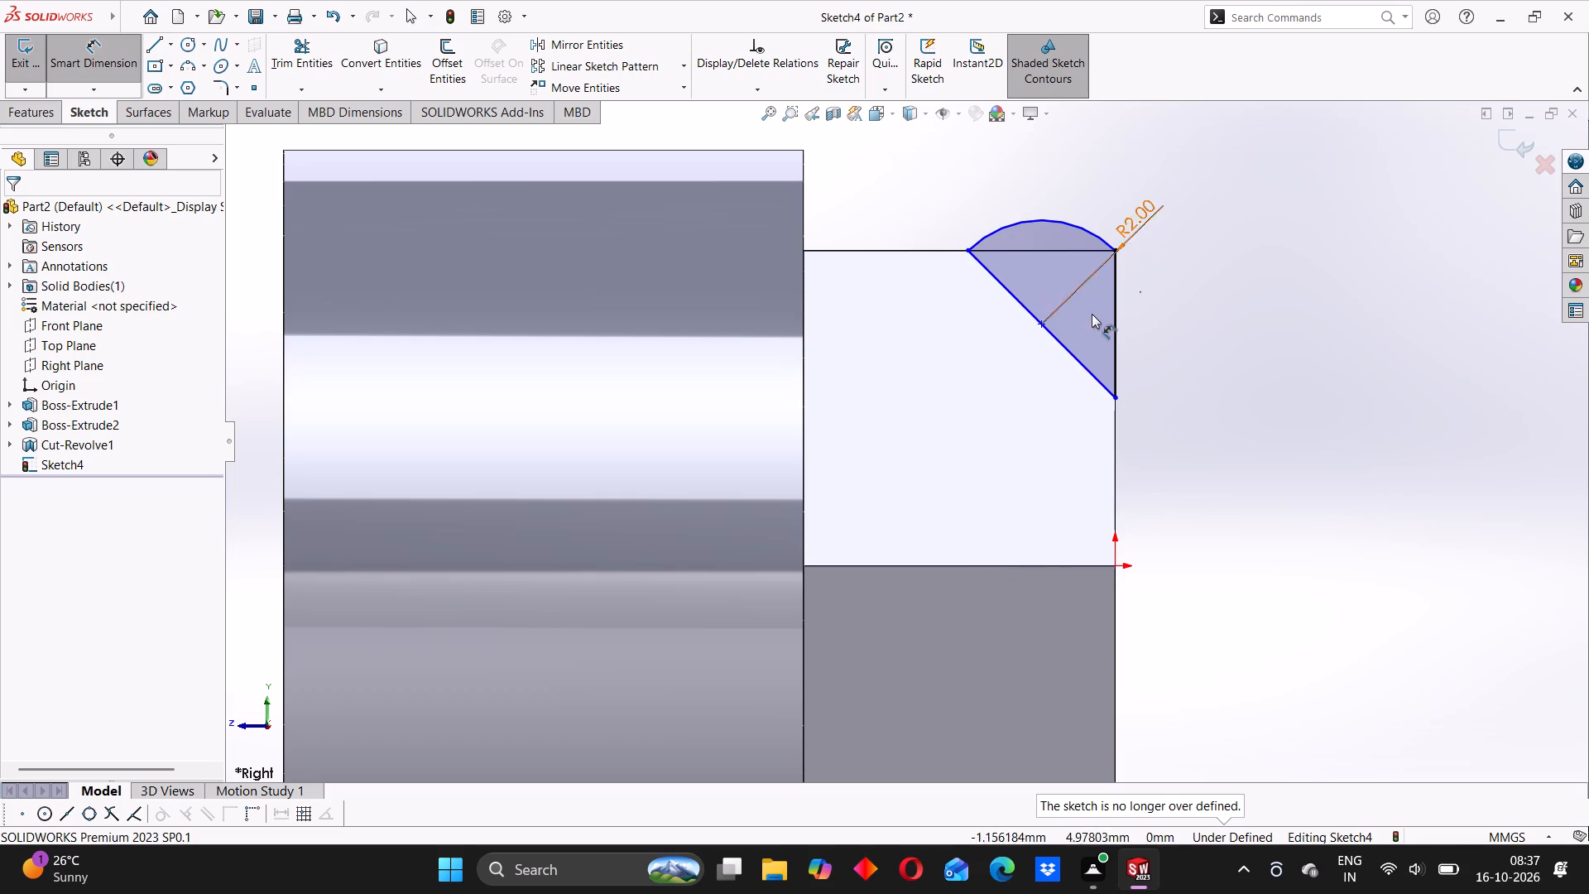
# Dimension the vertical line on the hexagon's end edge as 1 mm.
pyautogui.click(1117, 299)
pyautogui.click(1150, 296)
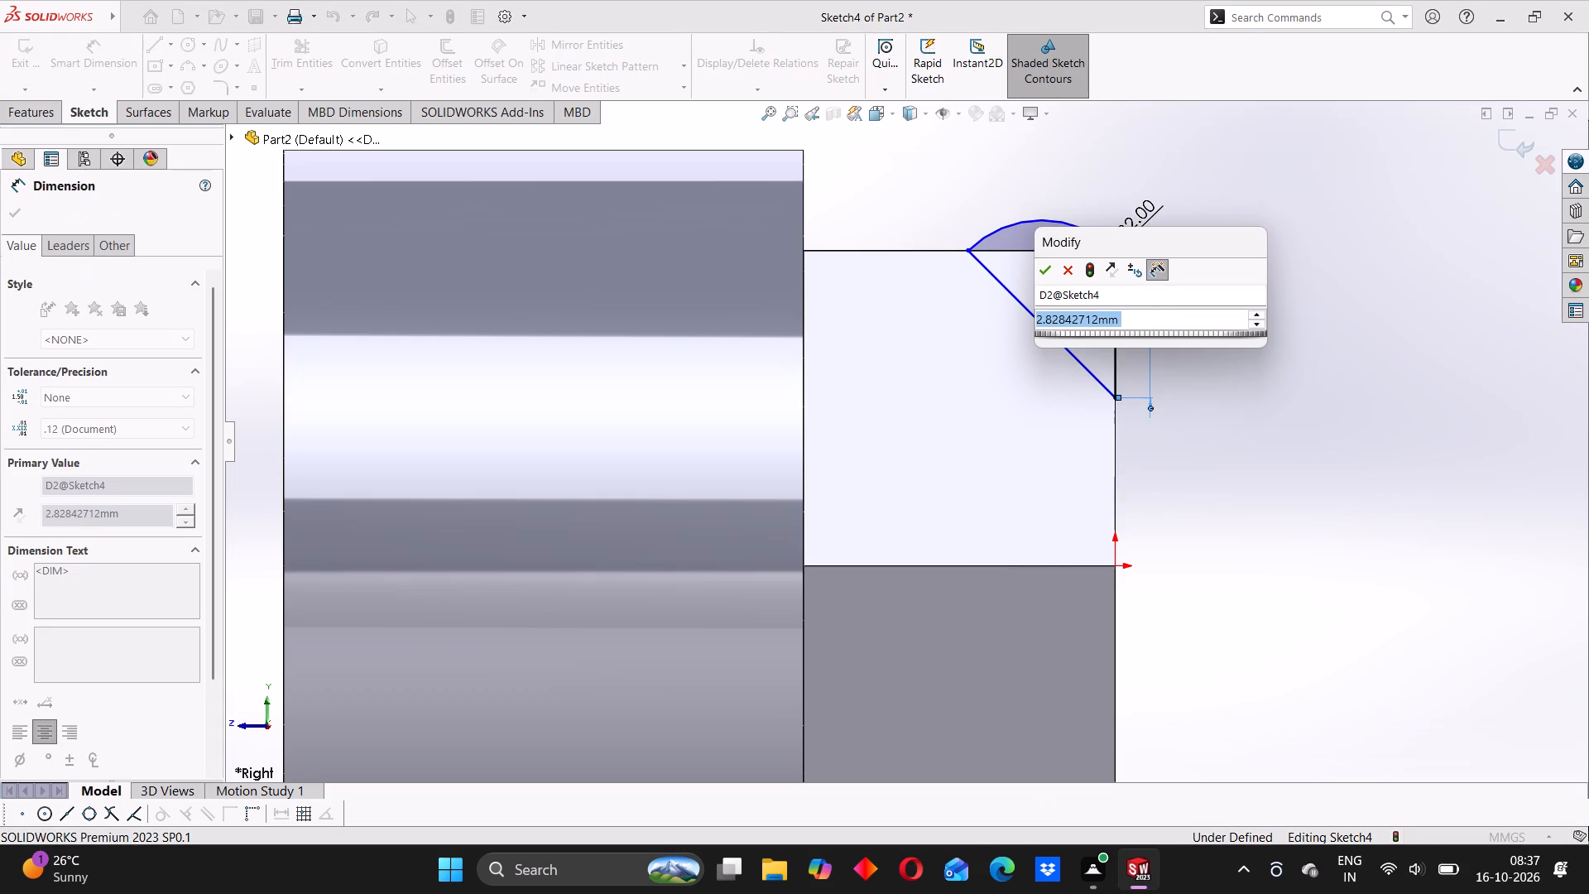
pyautogui.press('1')
pyautogui.press('BackSpace')
pyautogui.press('1')
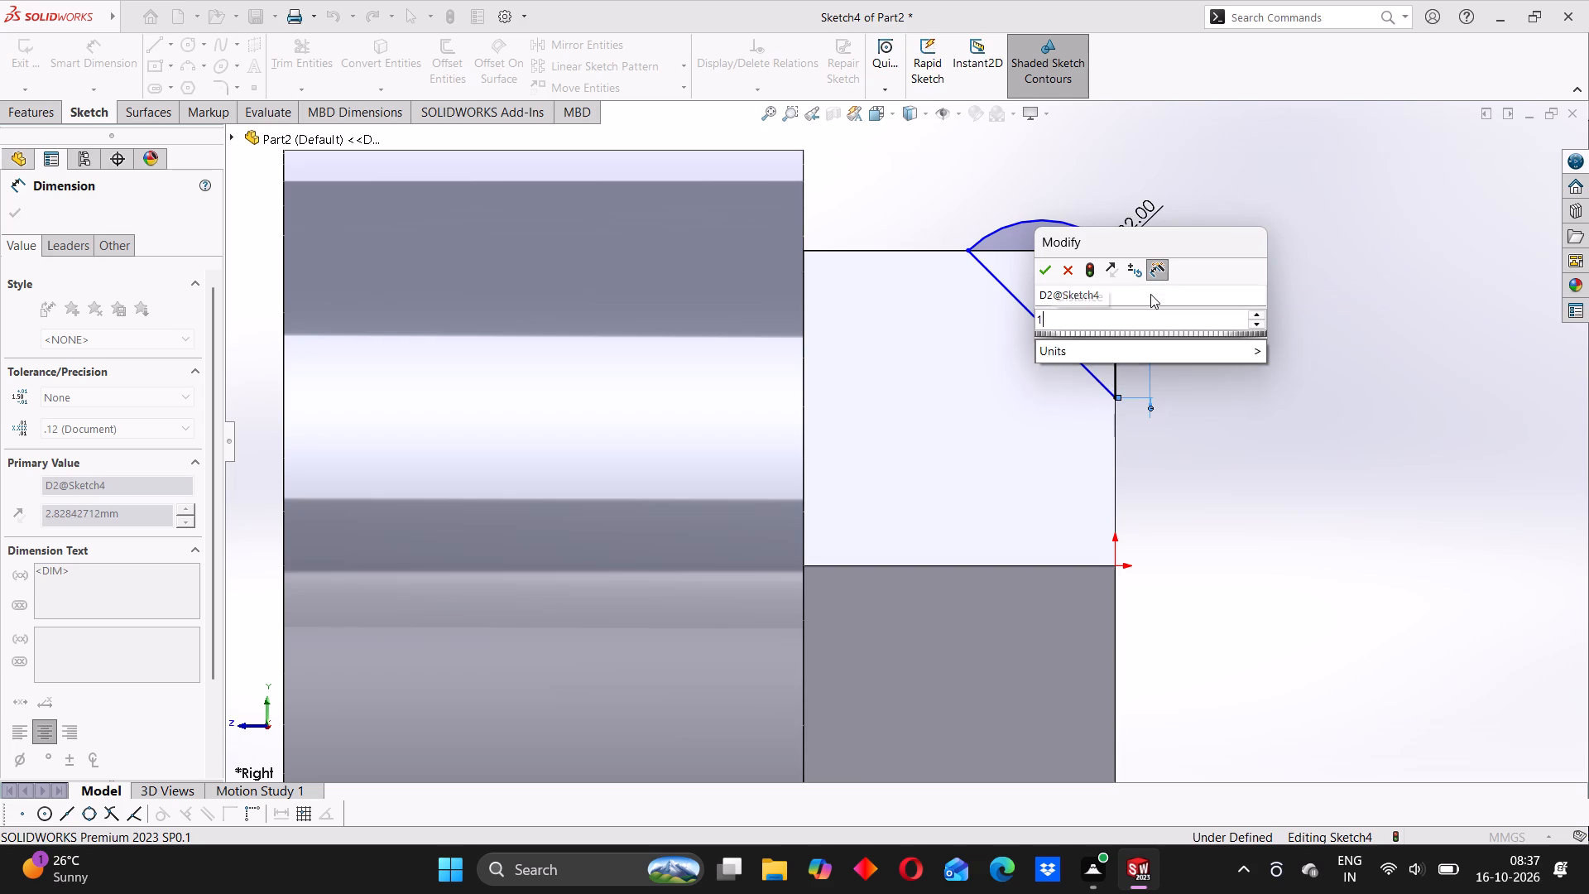
pyautogui.press('Return')
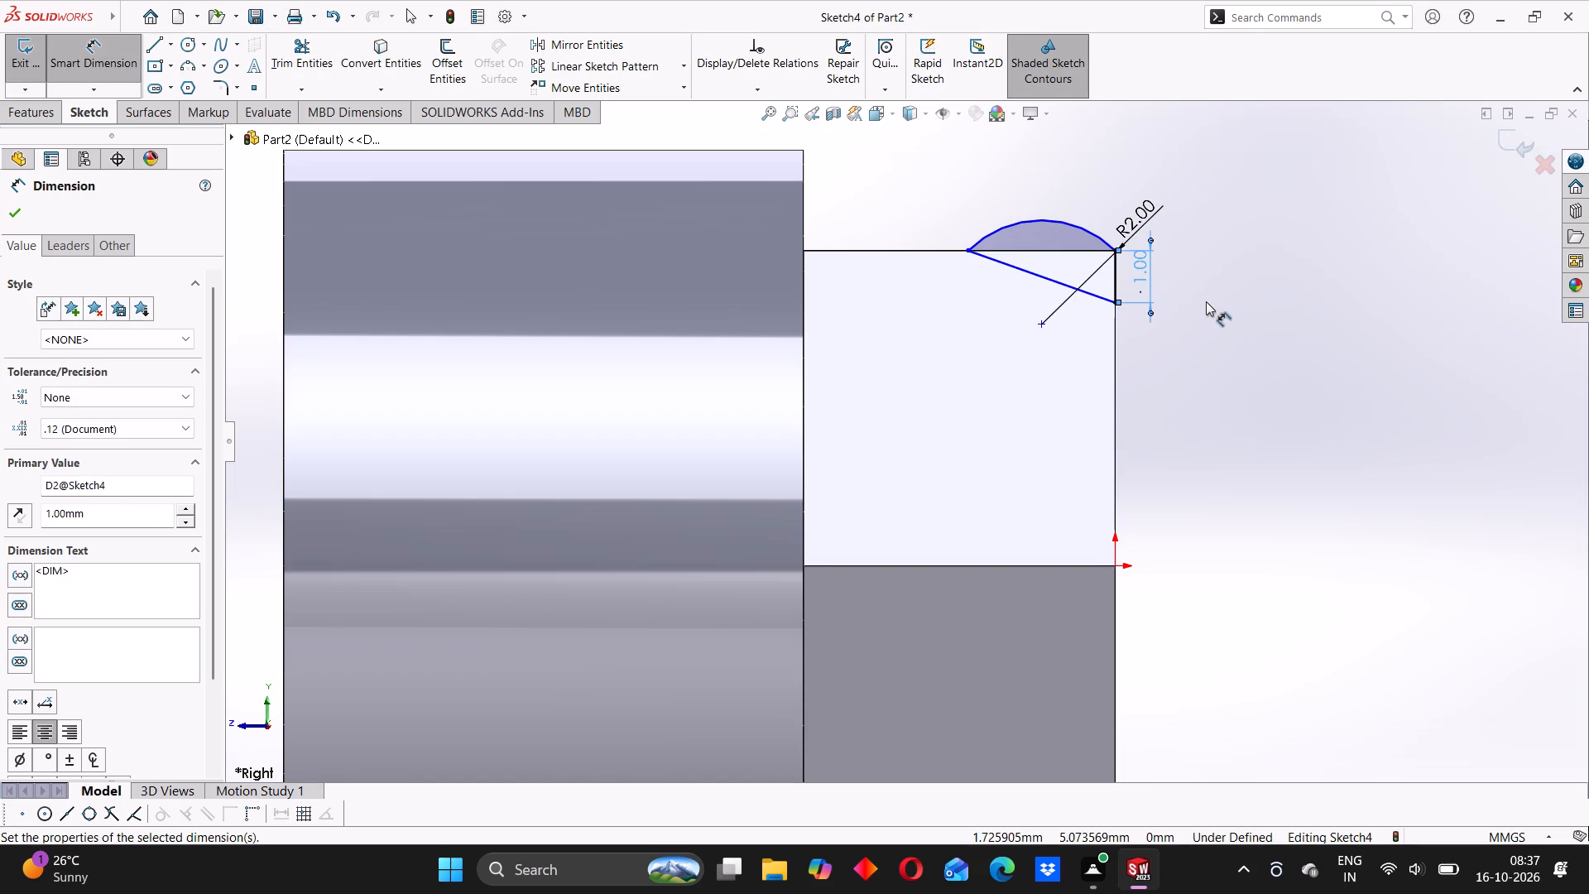
pyautogui.click(1211, 299)
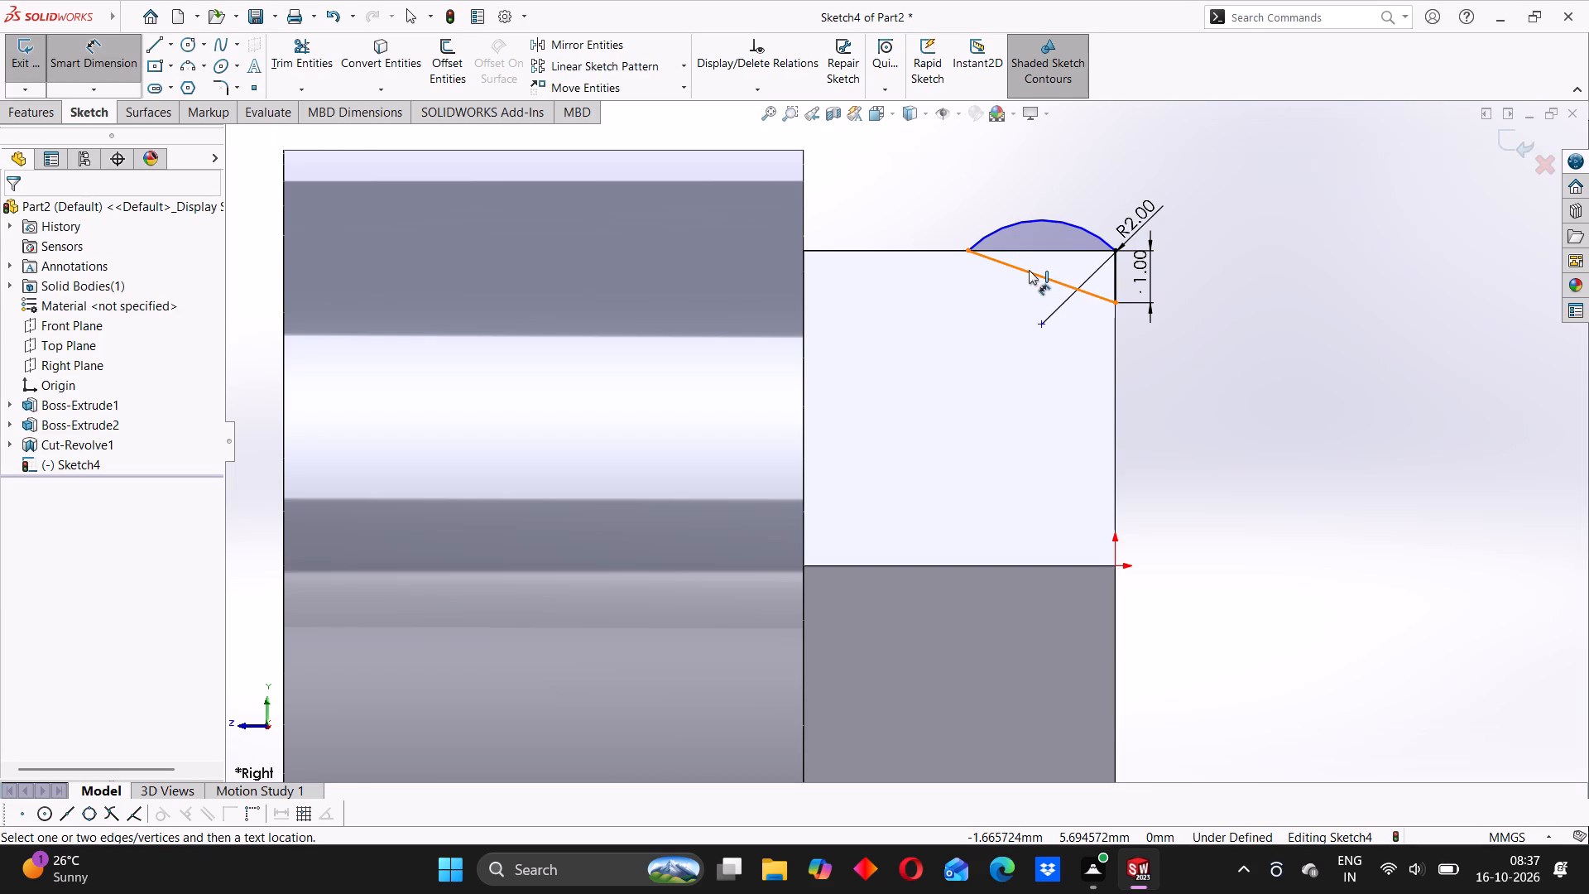
# Dimension the angle between the slanted line and the hexagon's top edge as 45 degrees.
pyautogui.click(1029, 270)
pyautogui.click(1036, 253)
pyautogui.click(1040, 259)
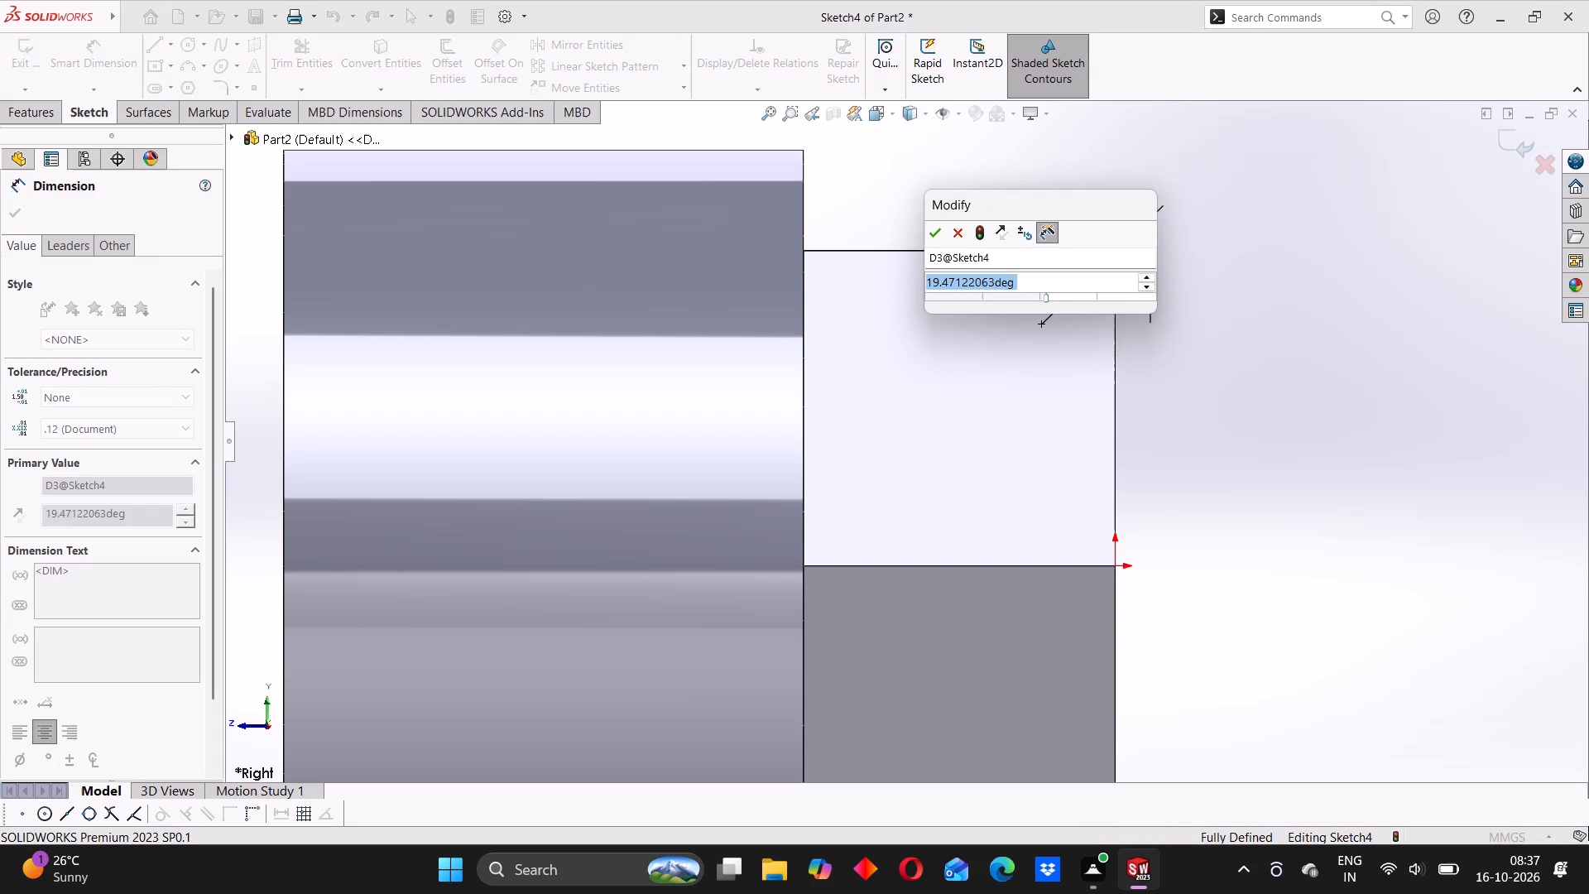
pyautogui.write('45')
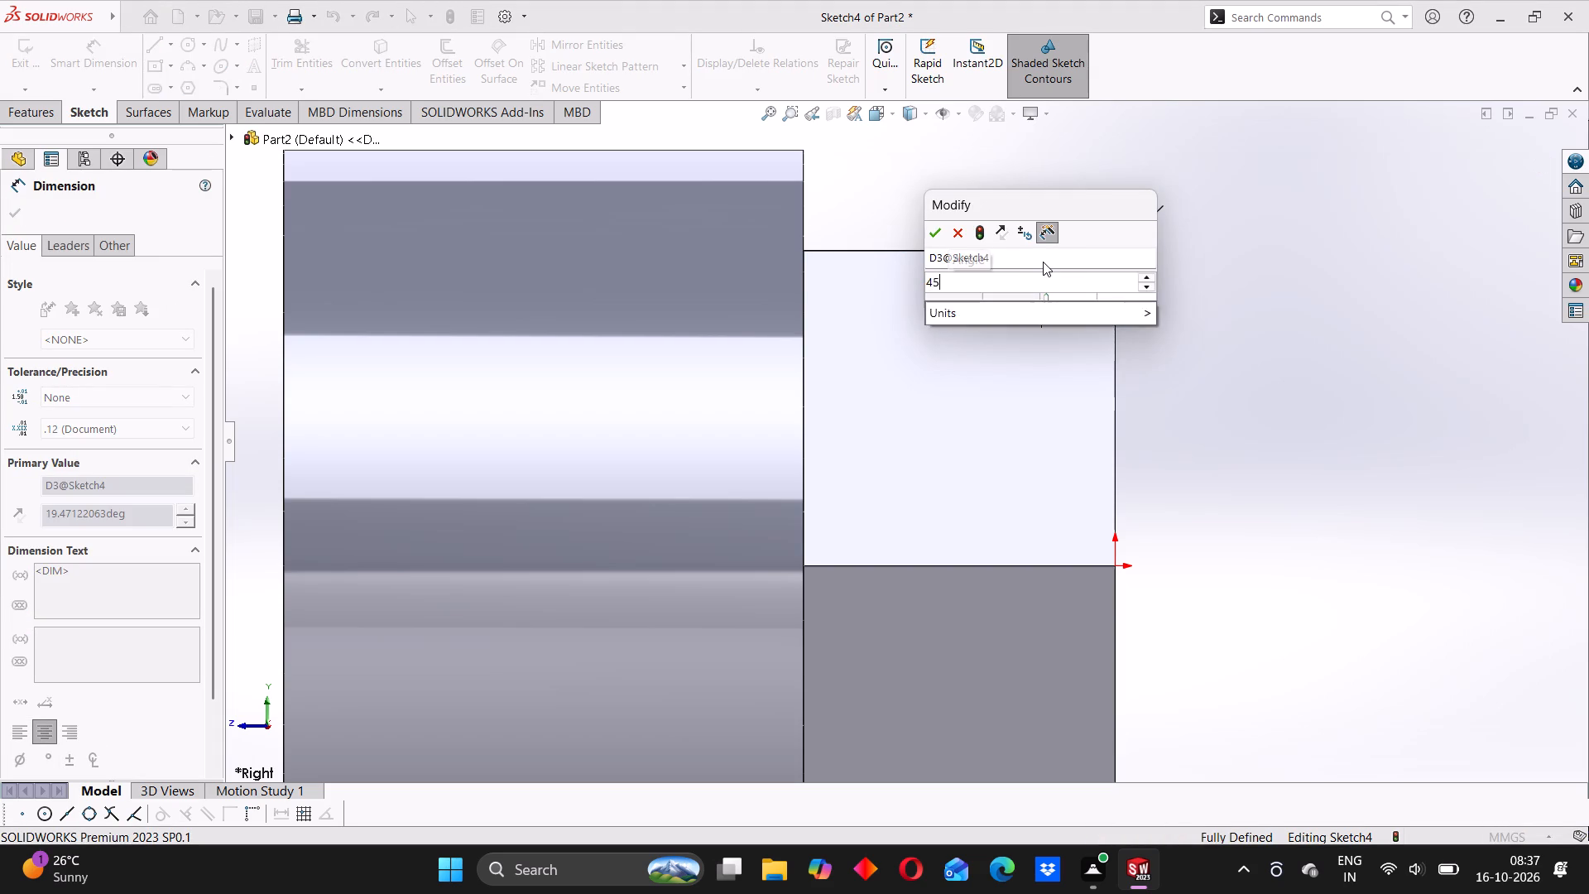
pyautogui.press('Return')
pyautogui.click(1253, 300)
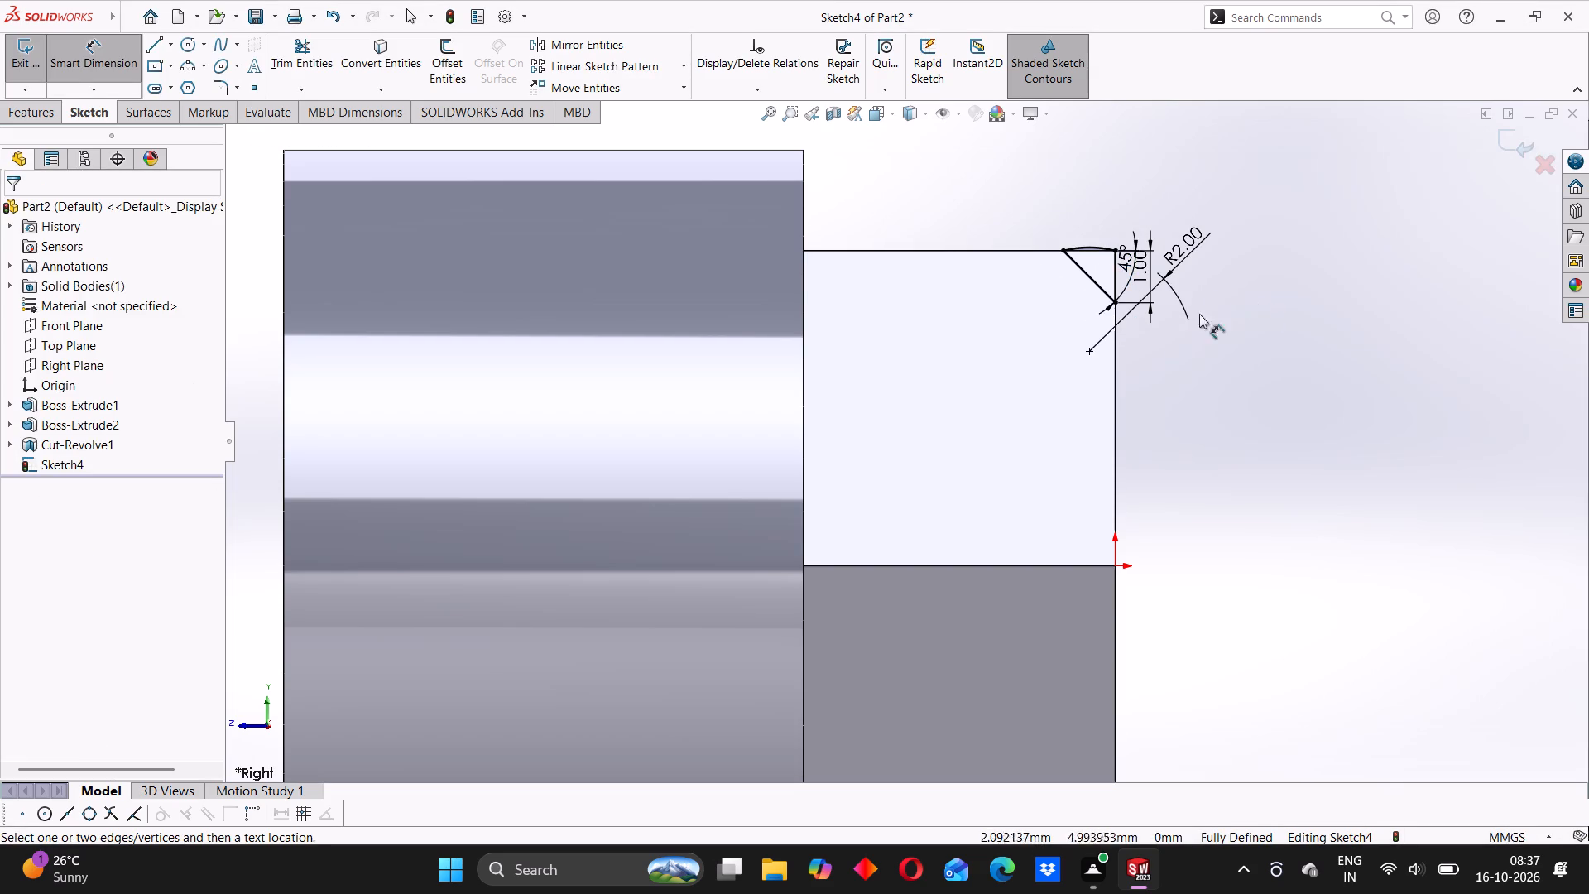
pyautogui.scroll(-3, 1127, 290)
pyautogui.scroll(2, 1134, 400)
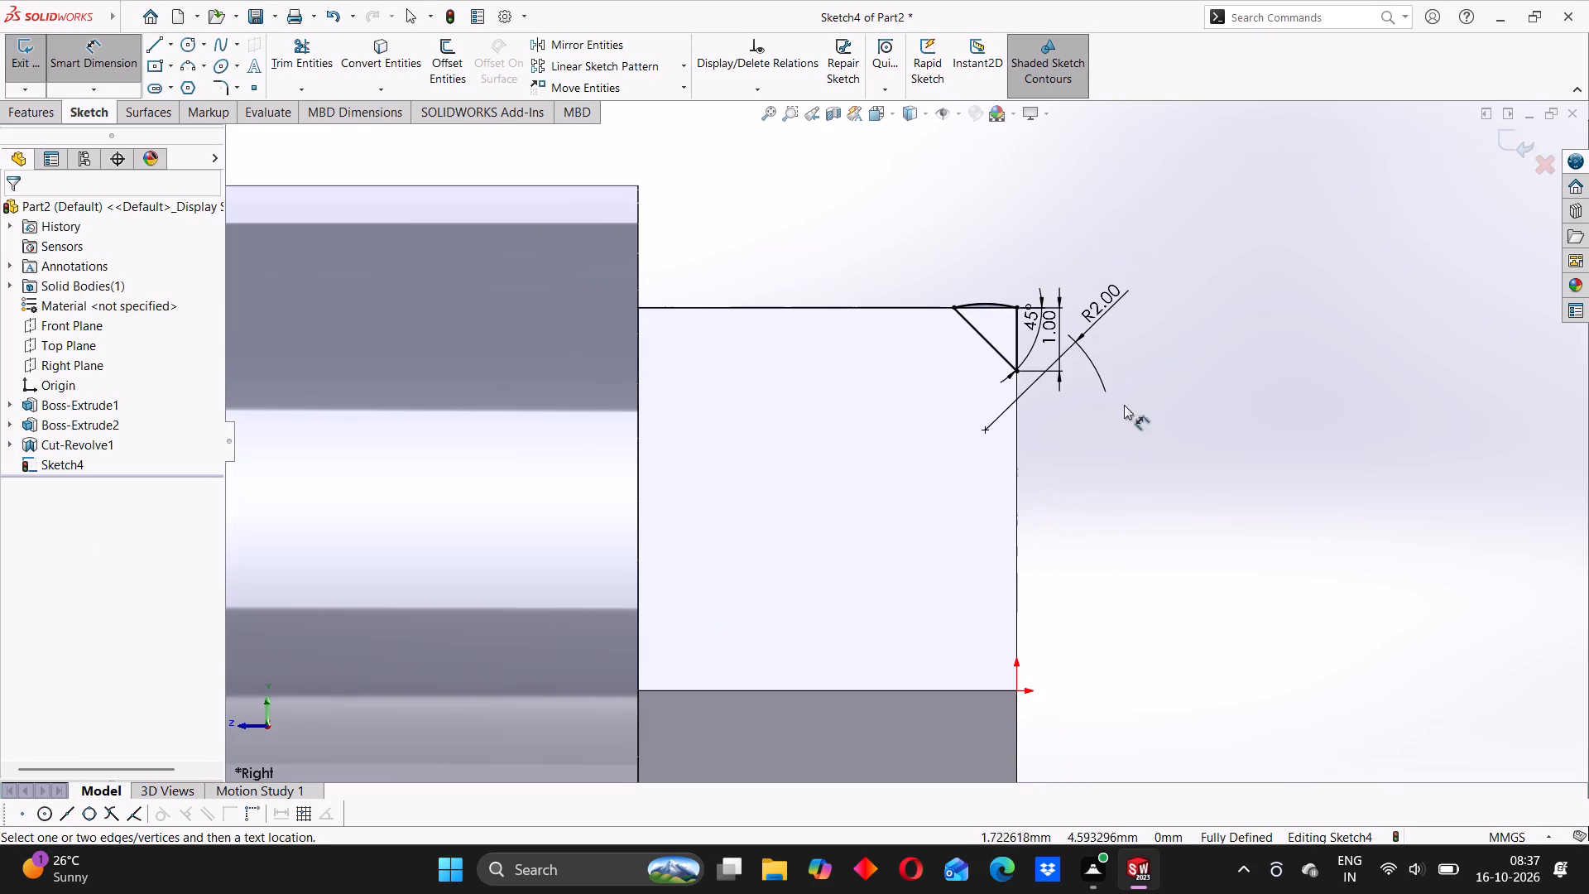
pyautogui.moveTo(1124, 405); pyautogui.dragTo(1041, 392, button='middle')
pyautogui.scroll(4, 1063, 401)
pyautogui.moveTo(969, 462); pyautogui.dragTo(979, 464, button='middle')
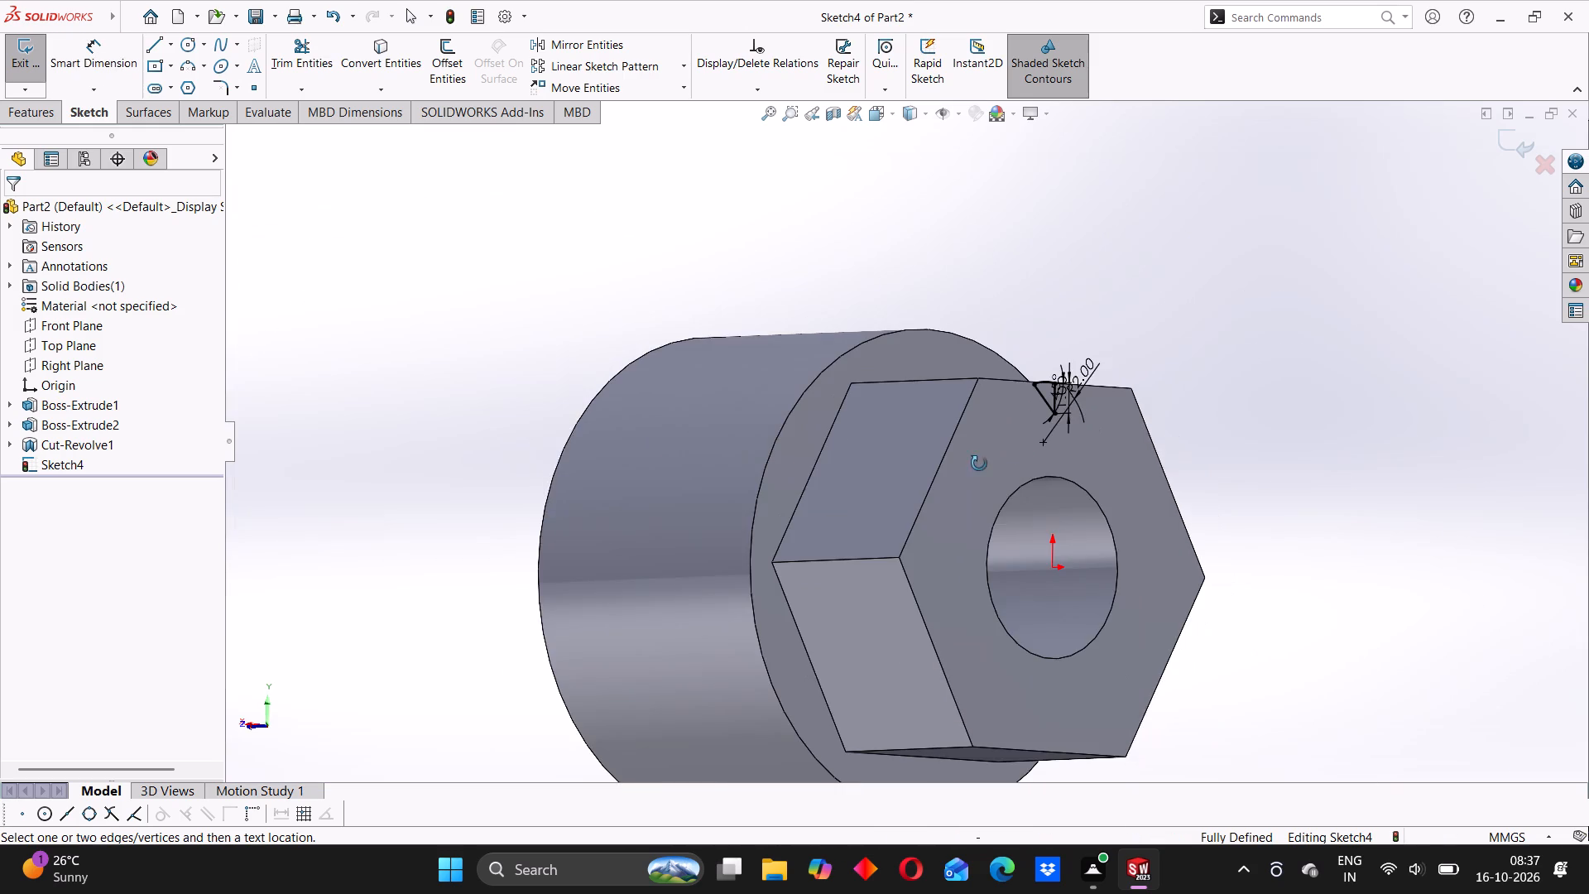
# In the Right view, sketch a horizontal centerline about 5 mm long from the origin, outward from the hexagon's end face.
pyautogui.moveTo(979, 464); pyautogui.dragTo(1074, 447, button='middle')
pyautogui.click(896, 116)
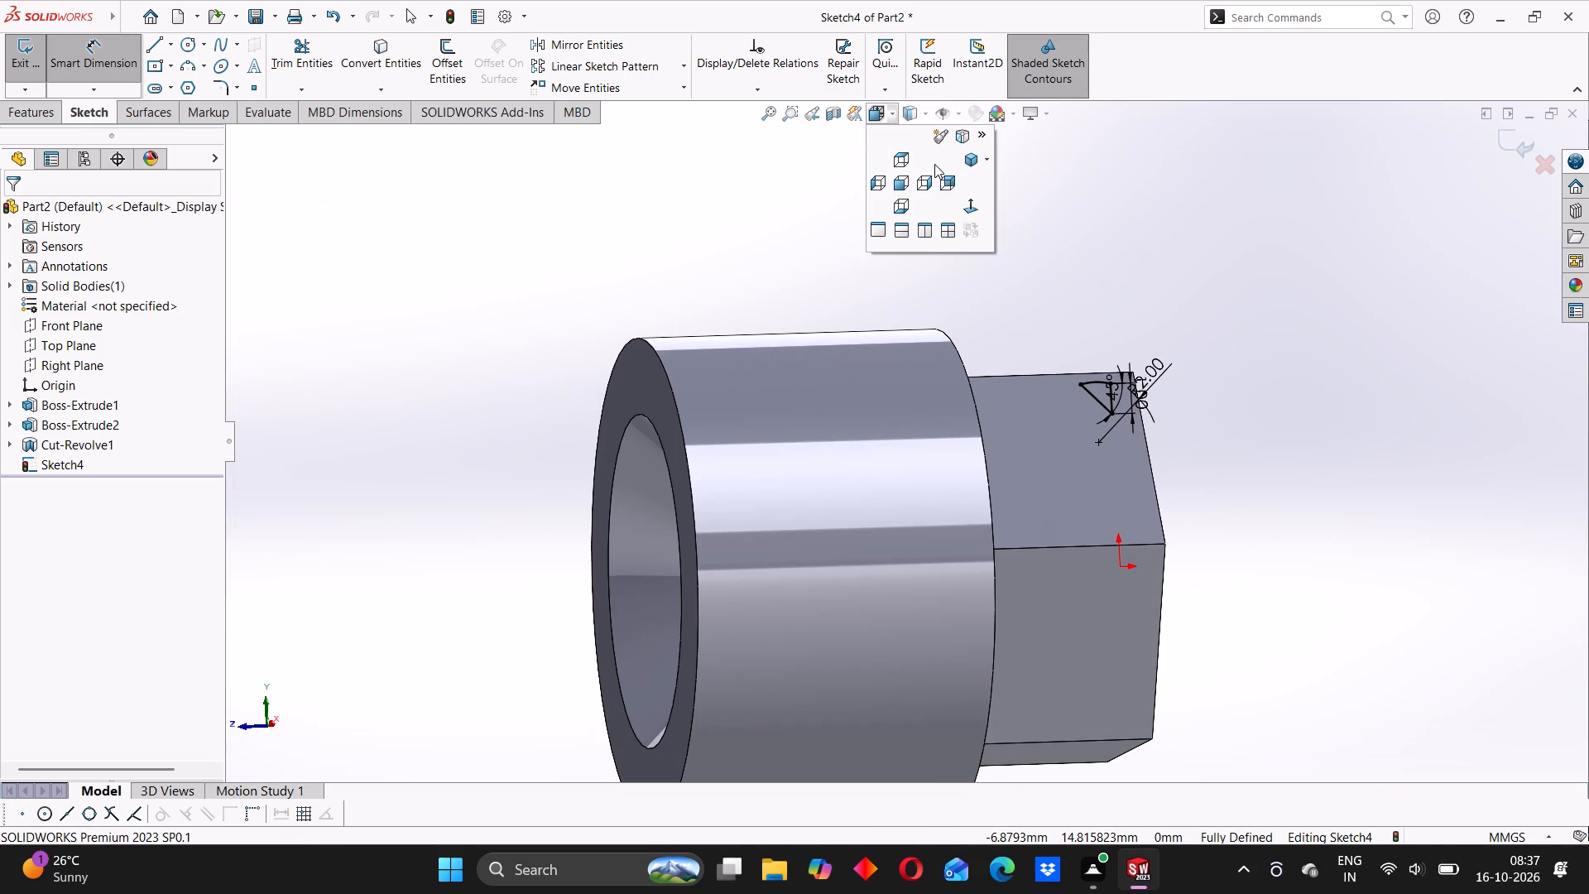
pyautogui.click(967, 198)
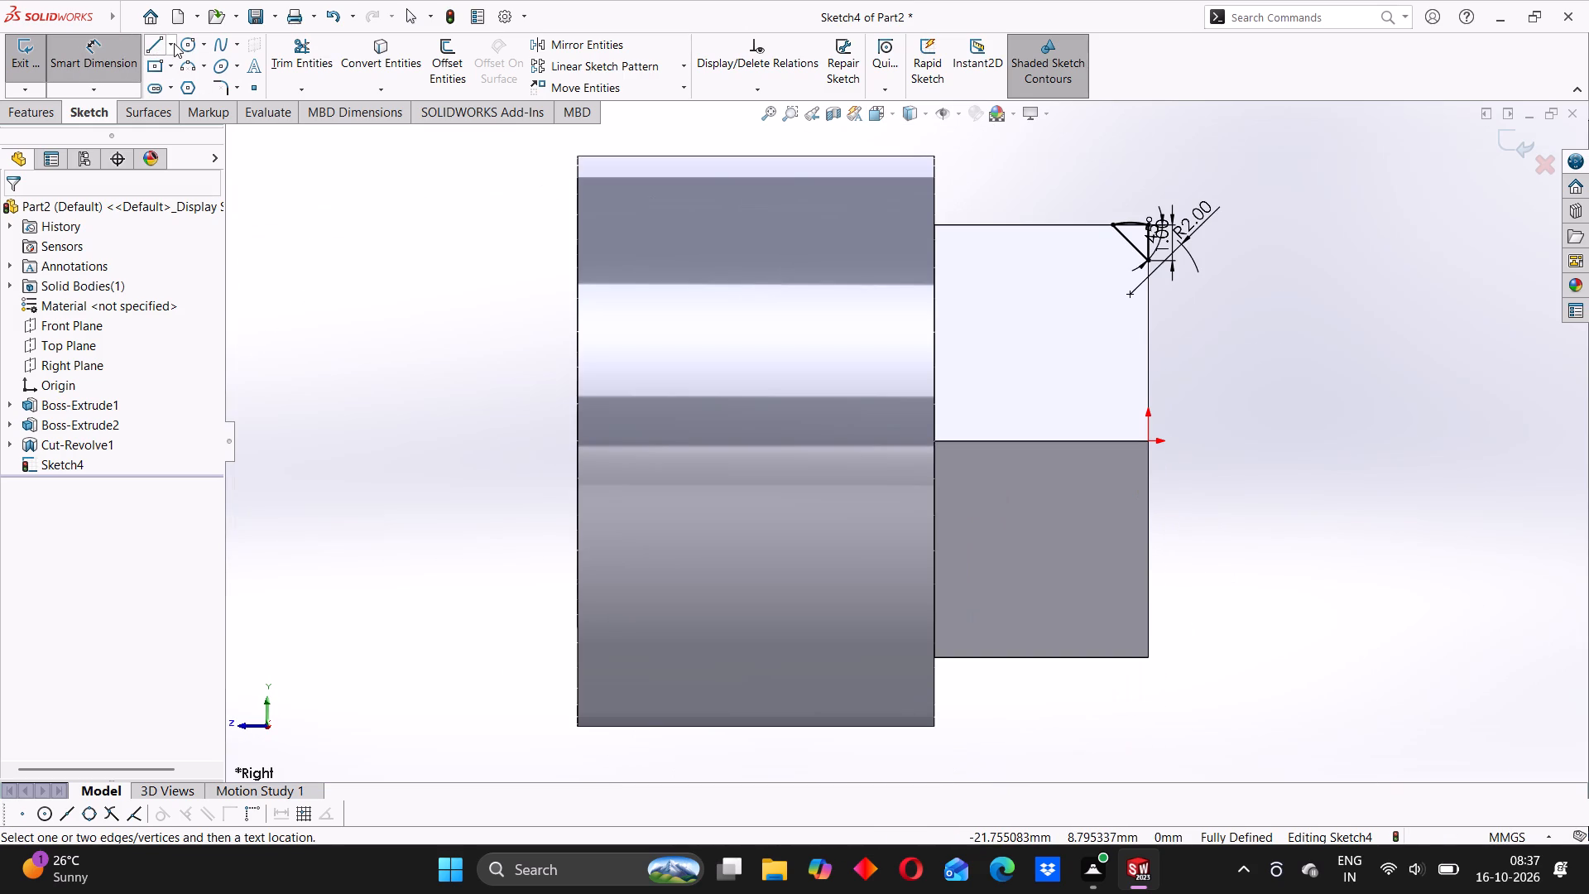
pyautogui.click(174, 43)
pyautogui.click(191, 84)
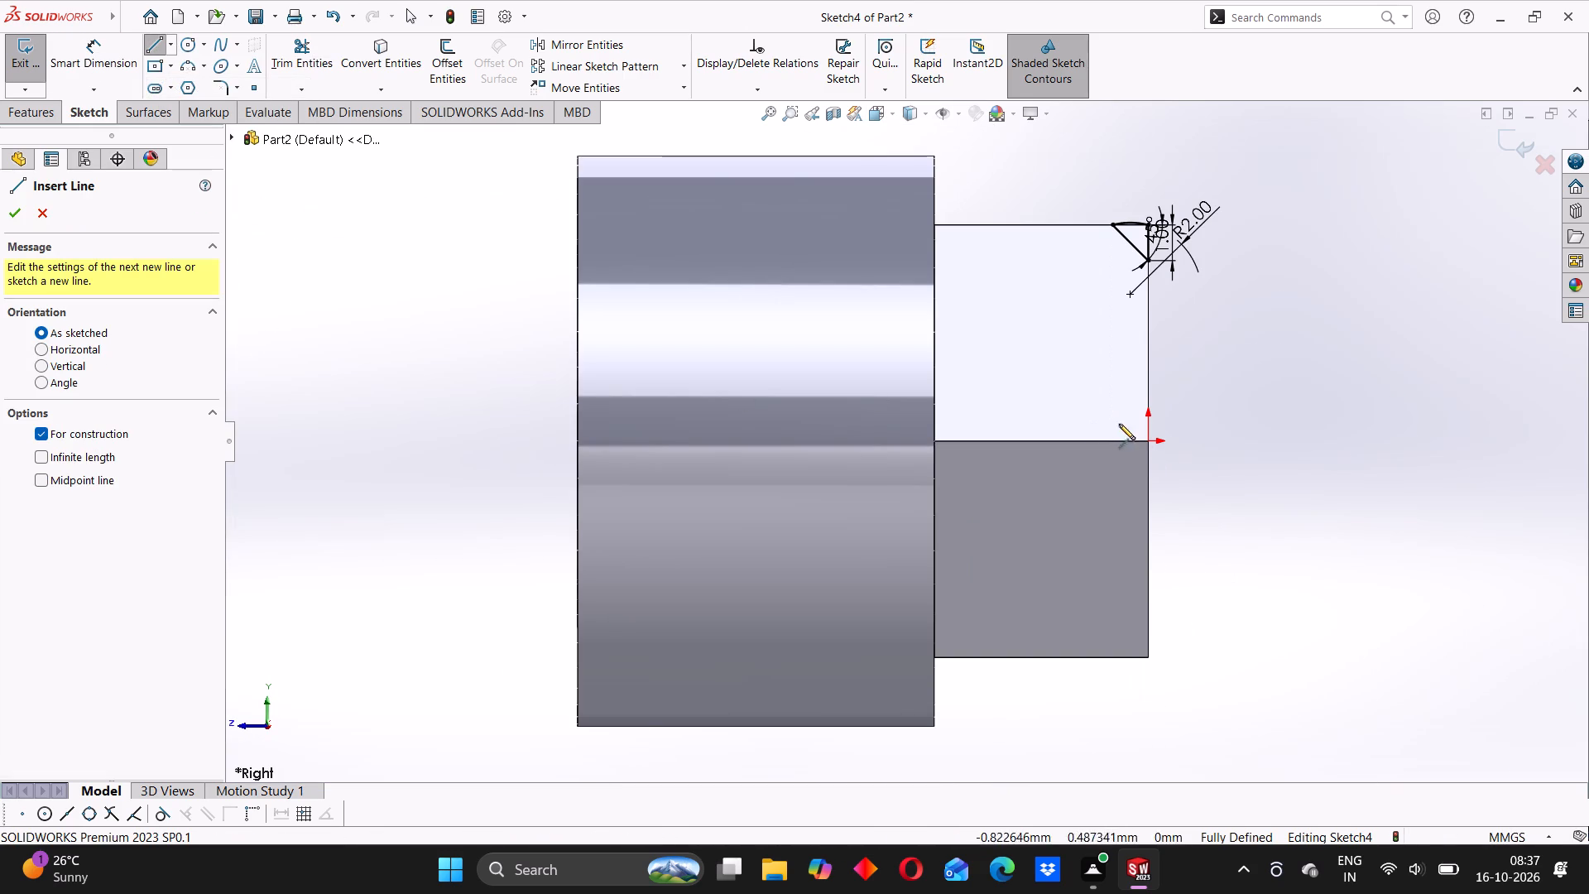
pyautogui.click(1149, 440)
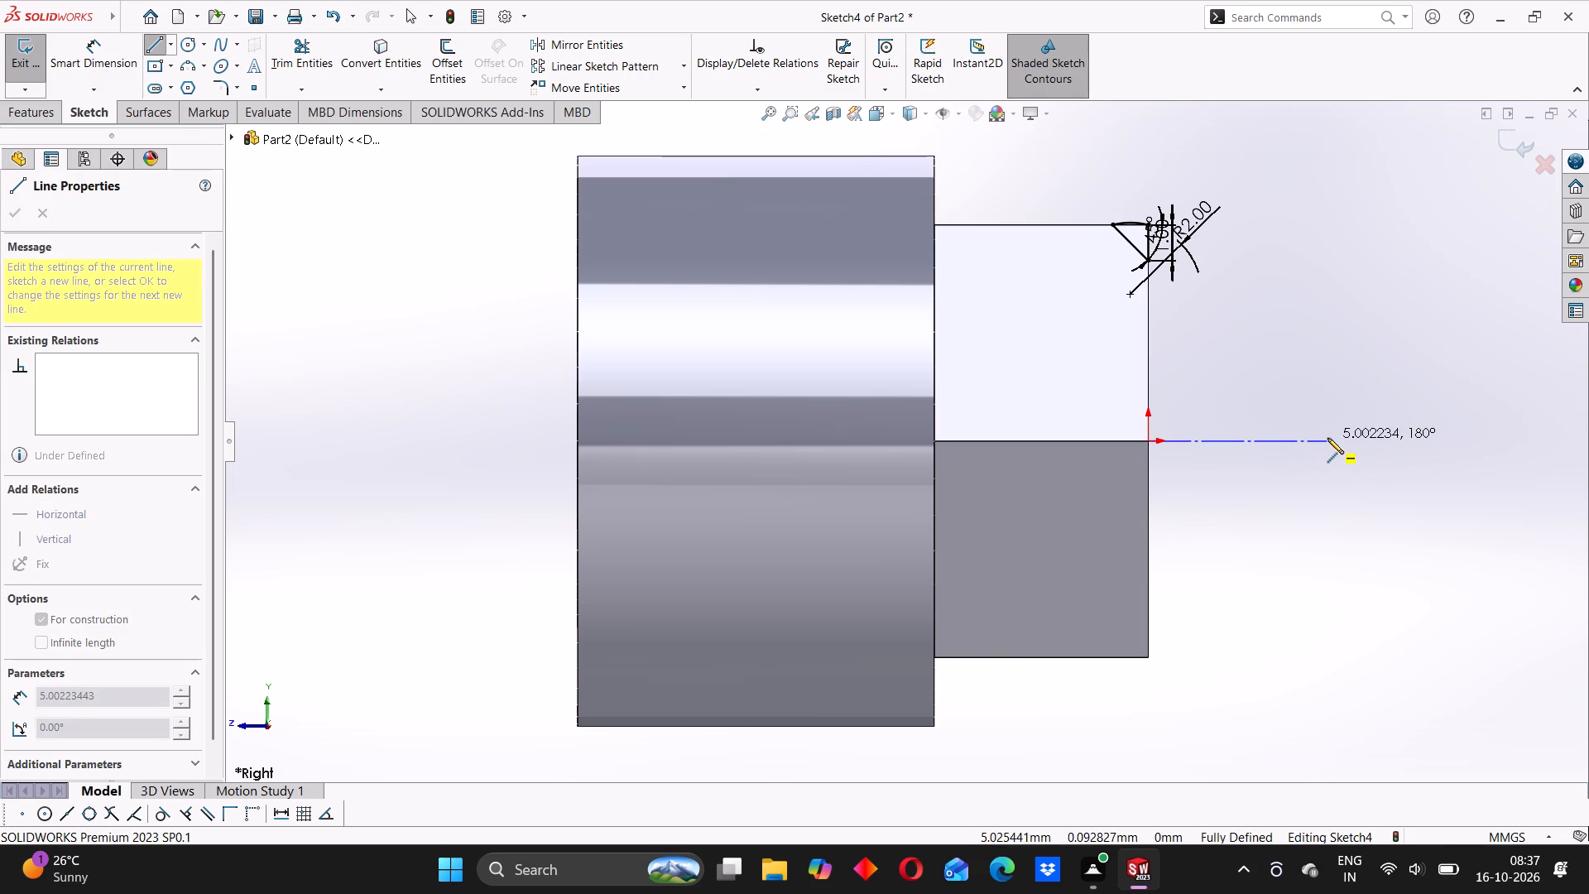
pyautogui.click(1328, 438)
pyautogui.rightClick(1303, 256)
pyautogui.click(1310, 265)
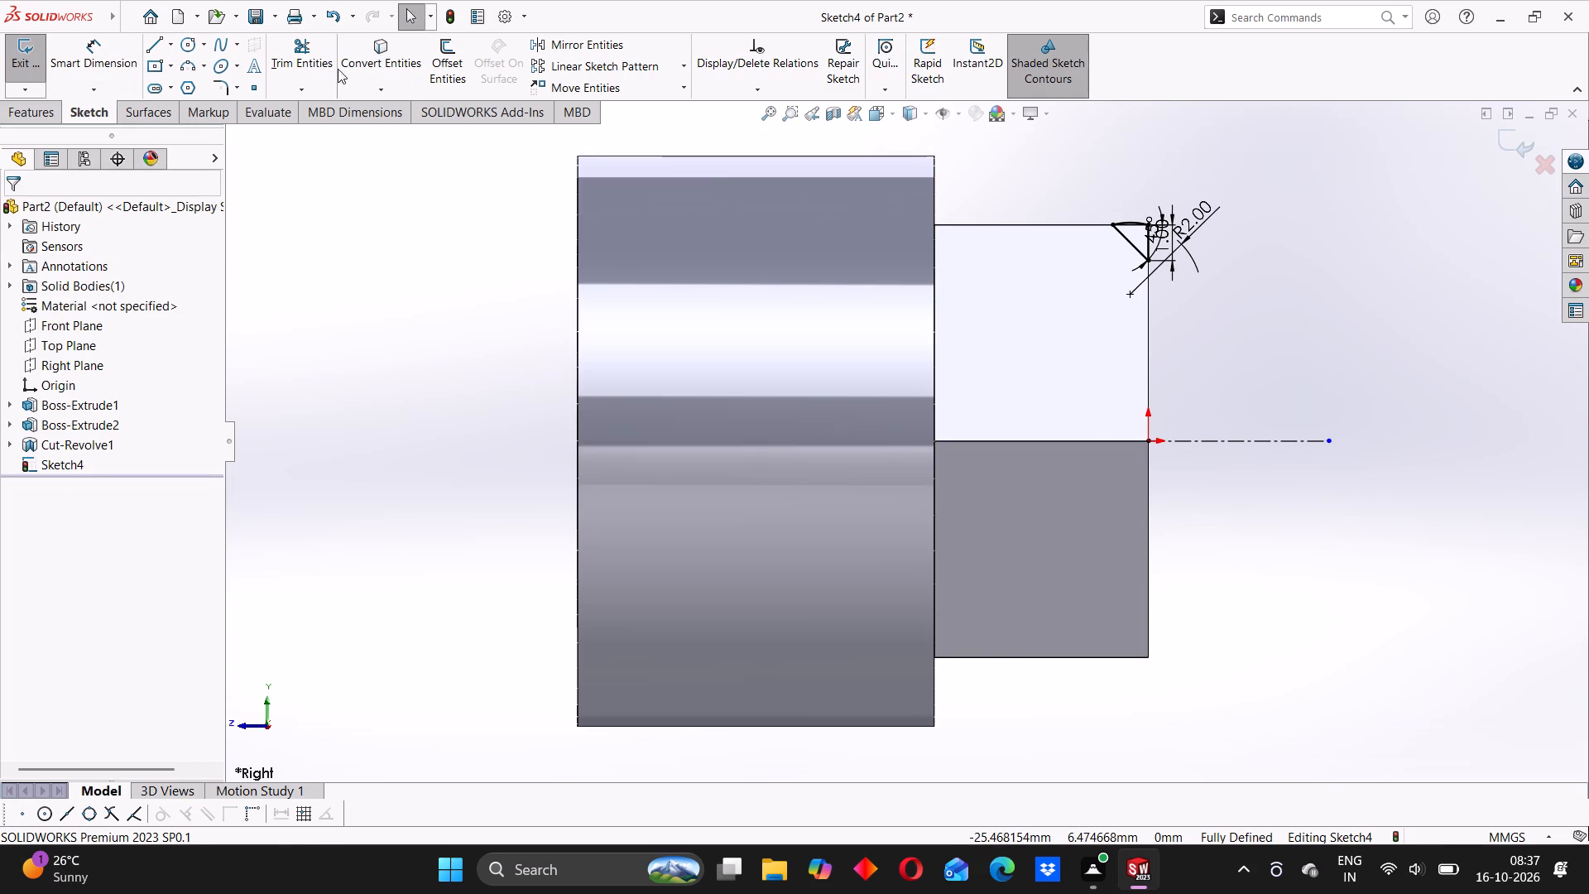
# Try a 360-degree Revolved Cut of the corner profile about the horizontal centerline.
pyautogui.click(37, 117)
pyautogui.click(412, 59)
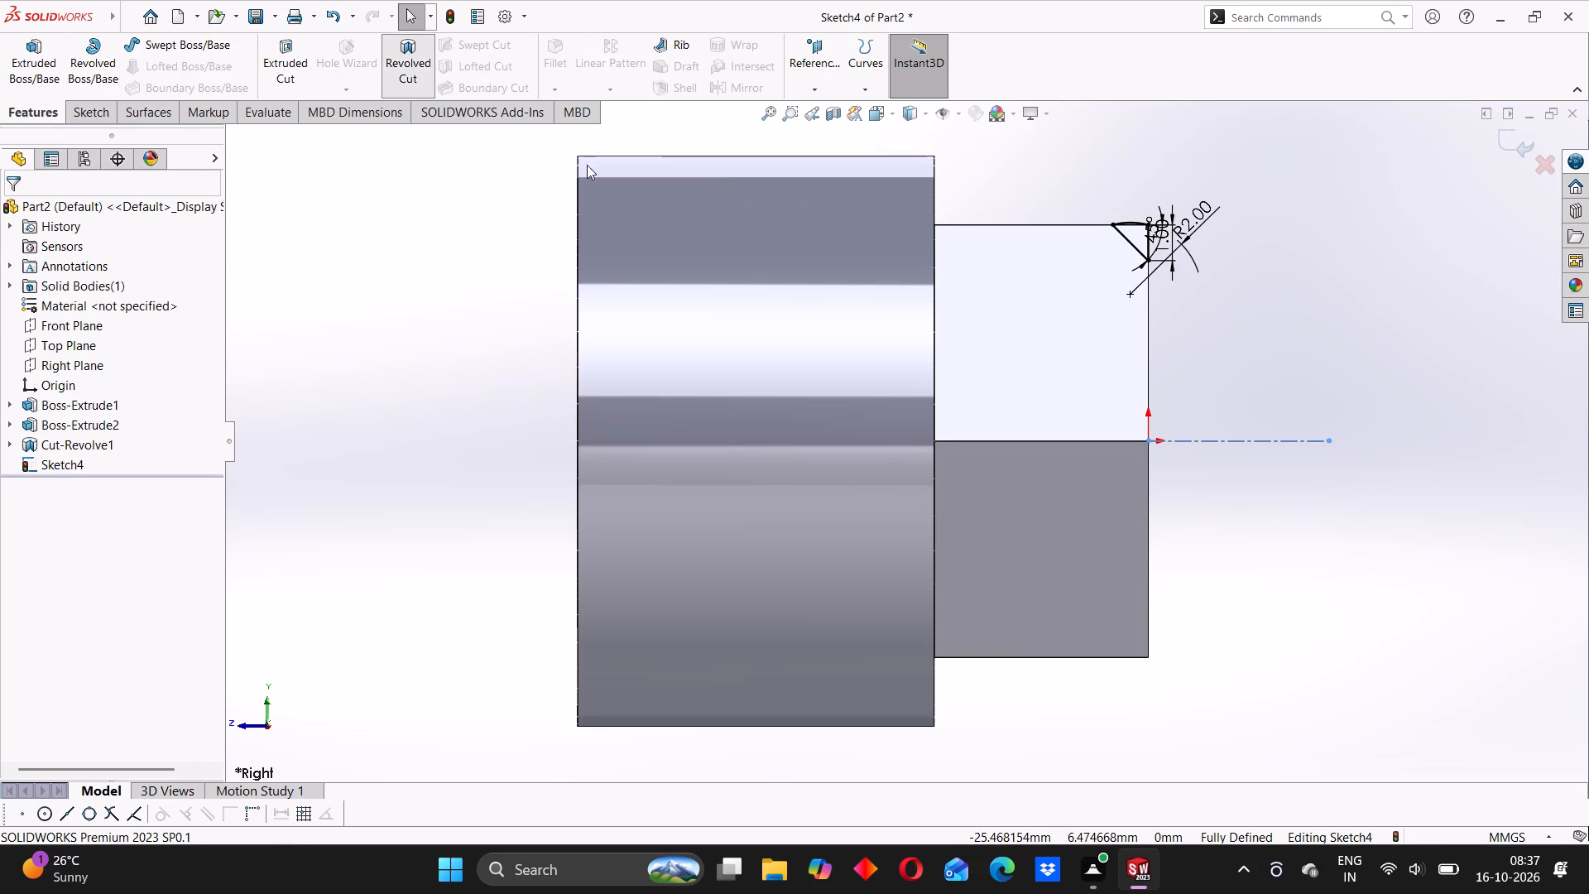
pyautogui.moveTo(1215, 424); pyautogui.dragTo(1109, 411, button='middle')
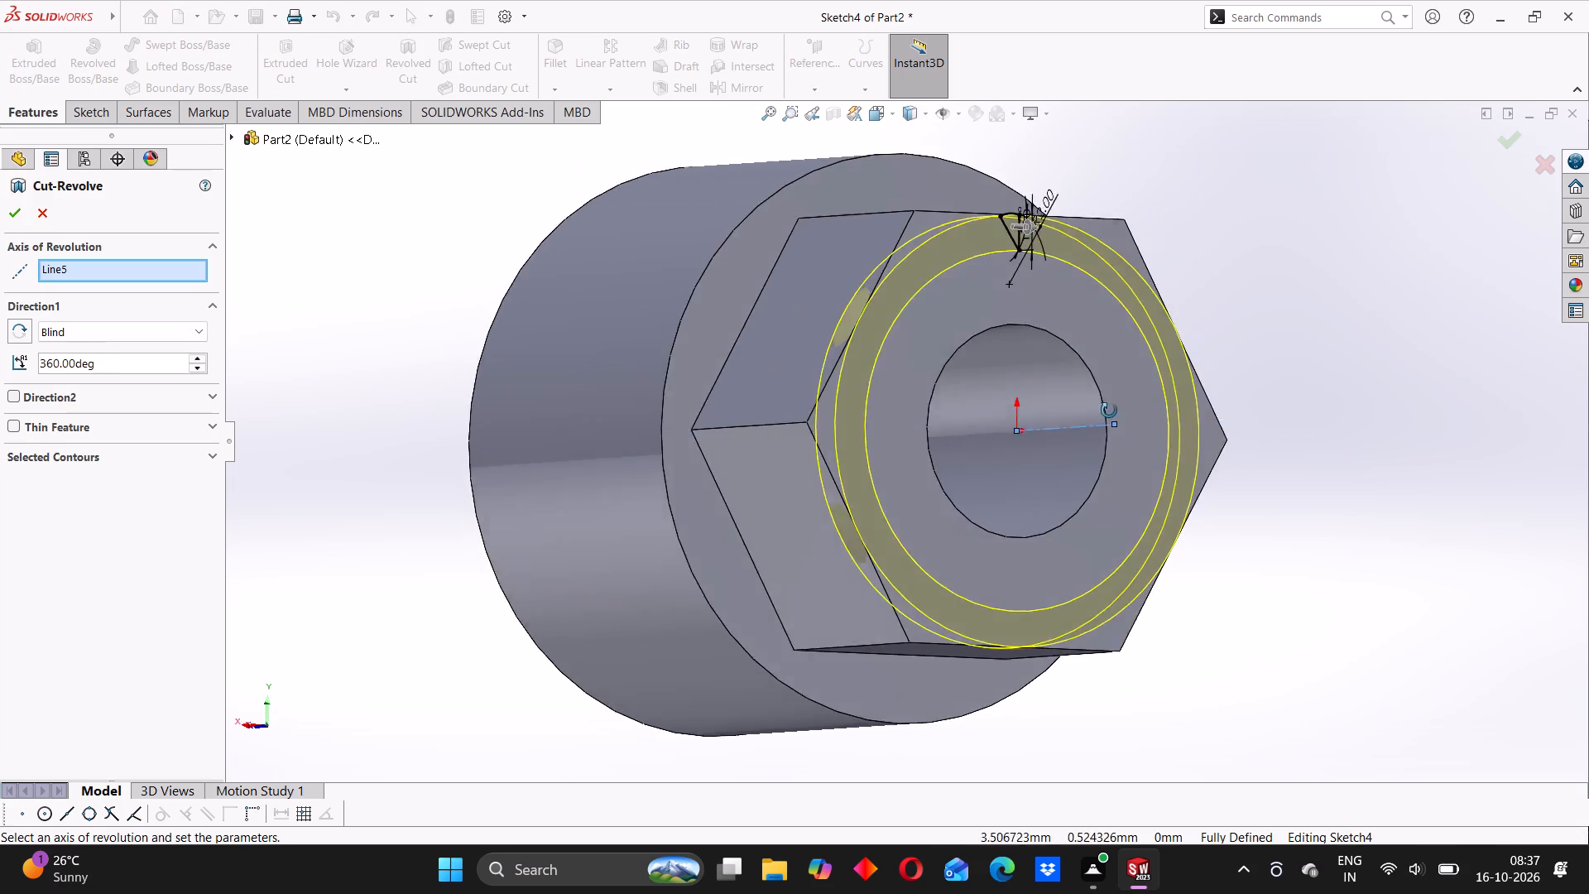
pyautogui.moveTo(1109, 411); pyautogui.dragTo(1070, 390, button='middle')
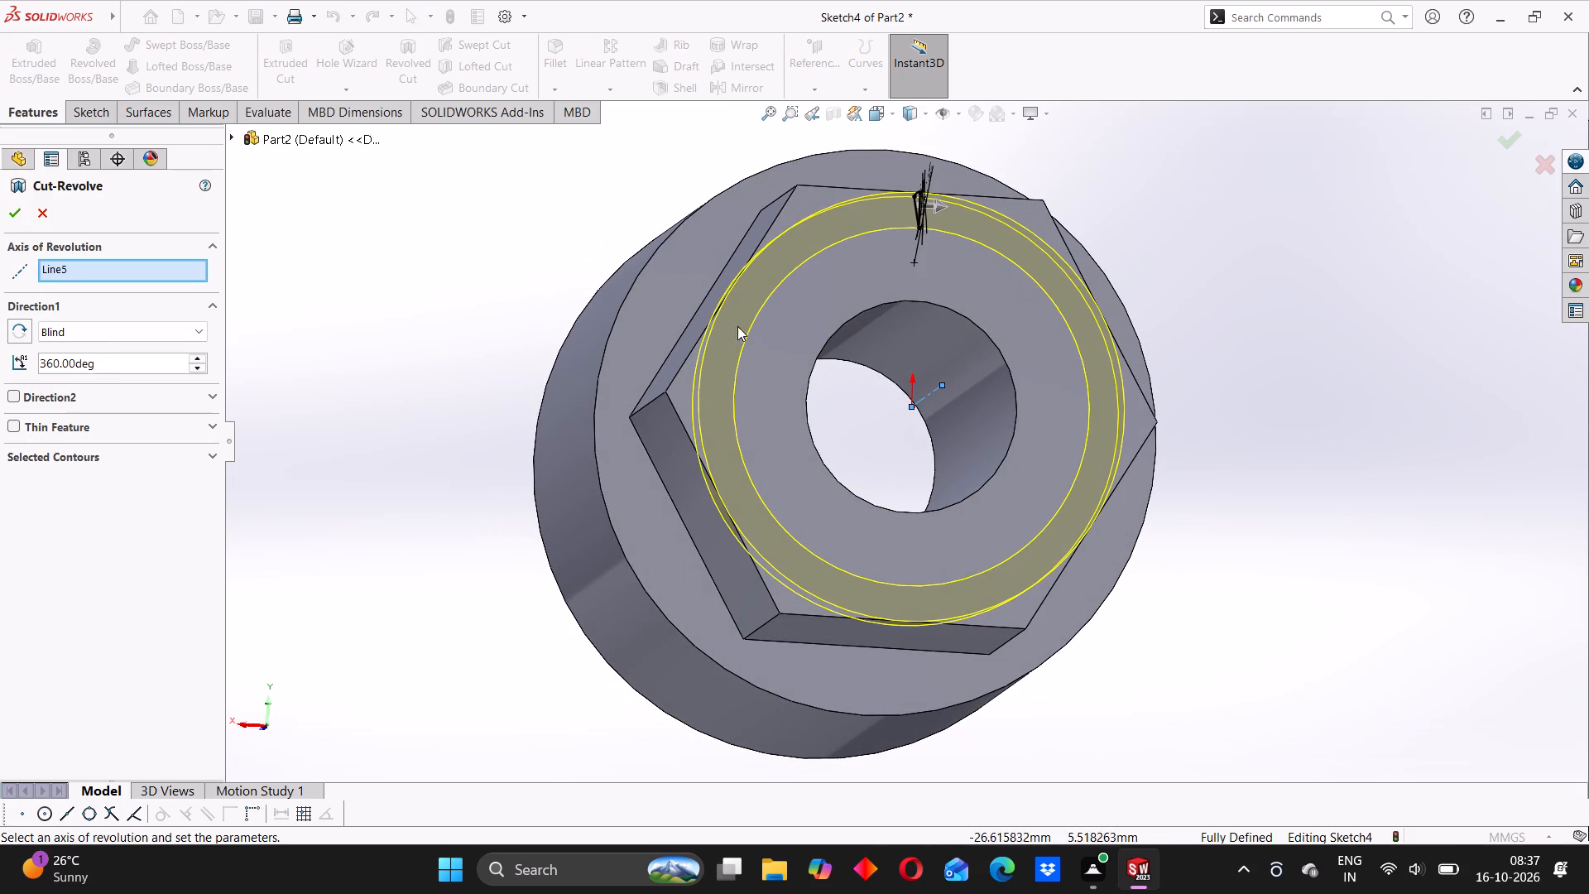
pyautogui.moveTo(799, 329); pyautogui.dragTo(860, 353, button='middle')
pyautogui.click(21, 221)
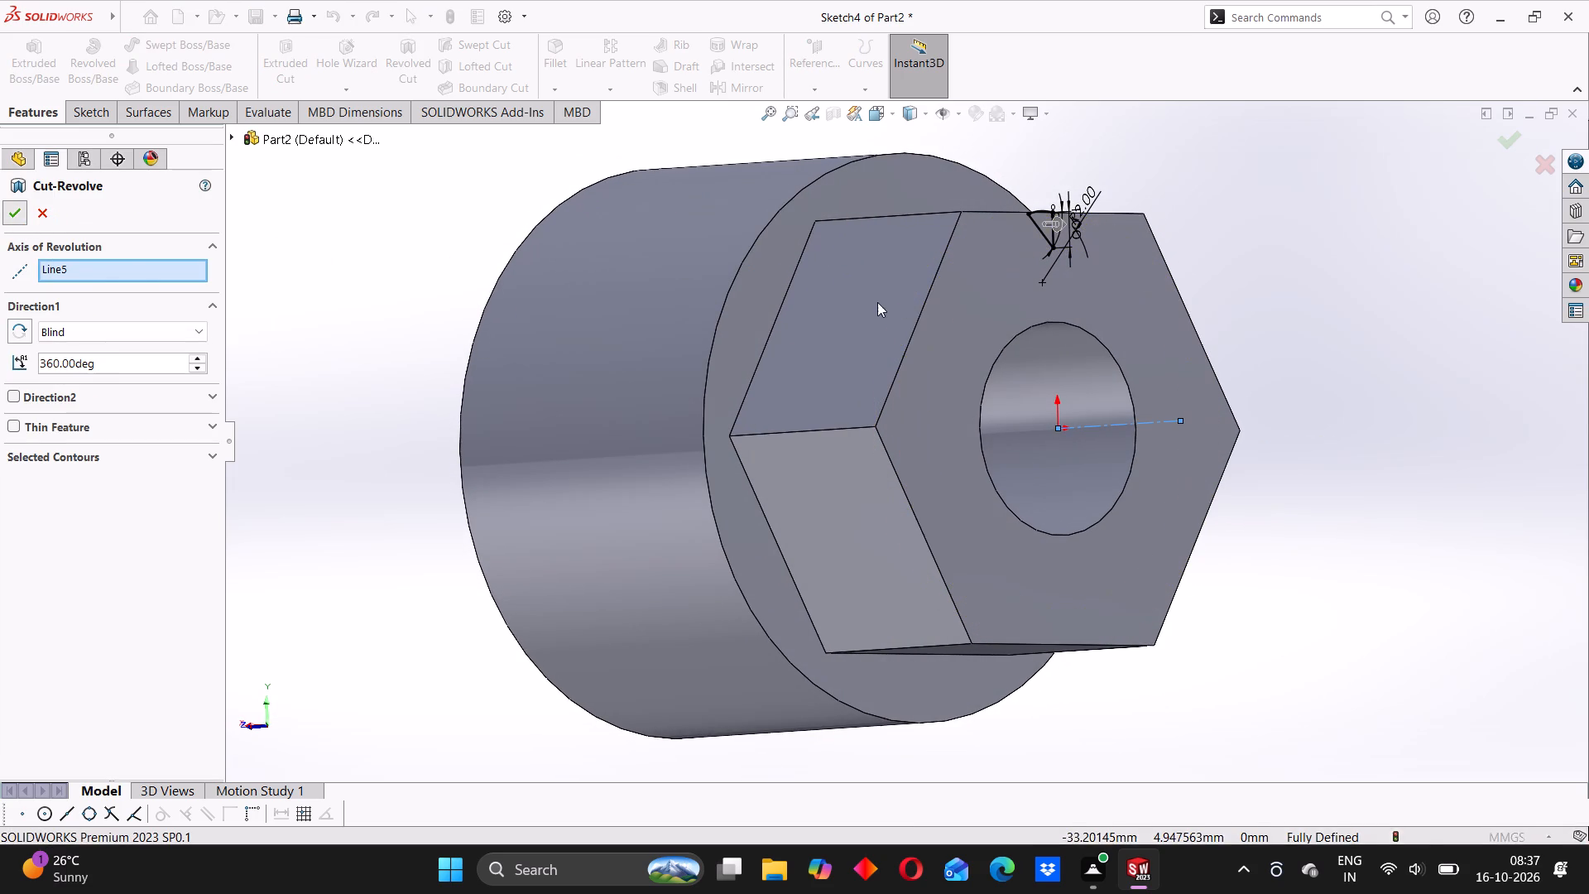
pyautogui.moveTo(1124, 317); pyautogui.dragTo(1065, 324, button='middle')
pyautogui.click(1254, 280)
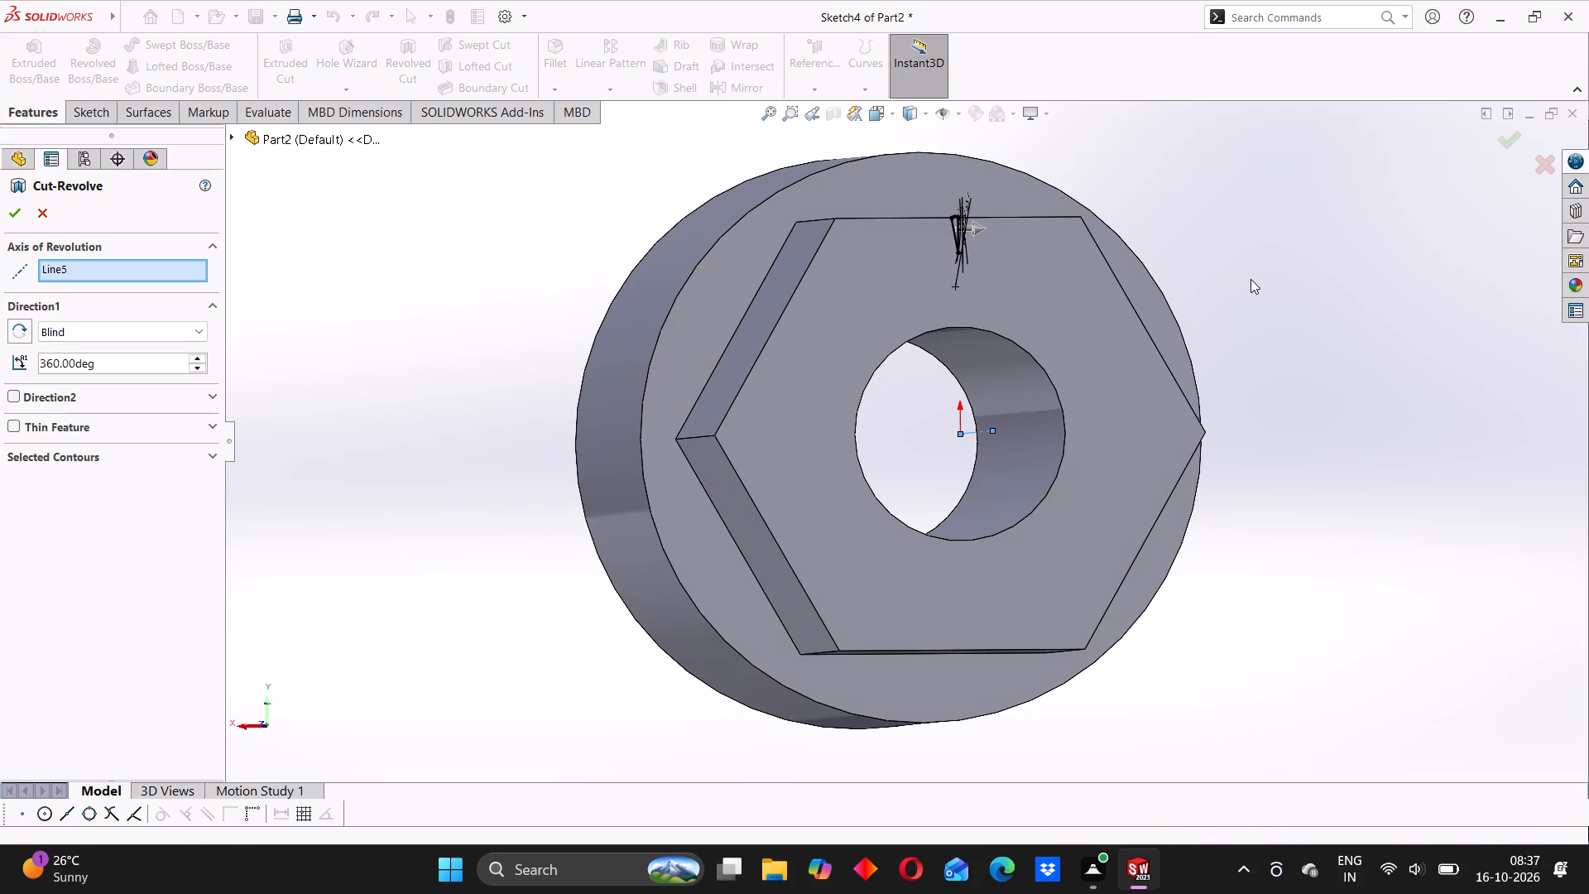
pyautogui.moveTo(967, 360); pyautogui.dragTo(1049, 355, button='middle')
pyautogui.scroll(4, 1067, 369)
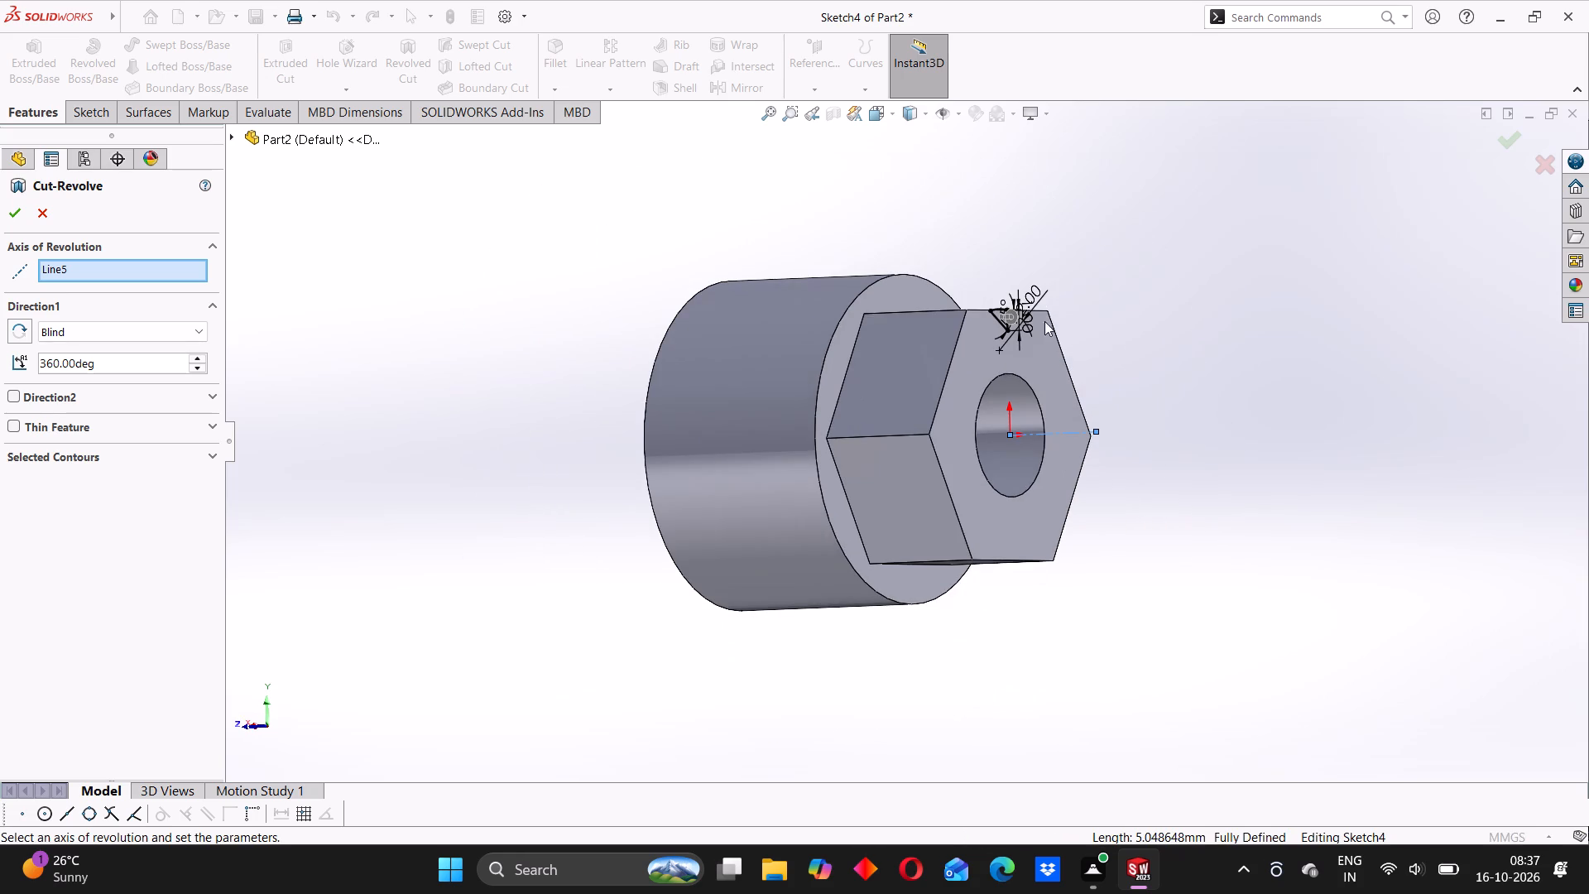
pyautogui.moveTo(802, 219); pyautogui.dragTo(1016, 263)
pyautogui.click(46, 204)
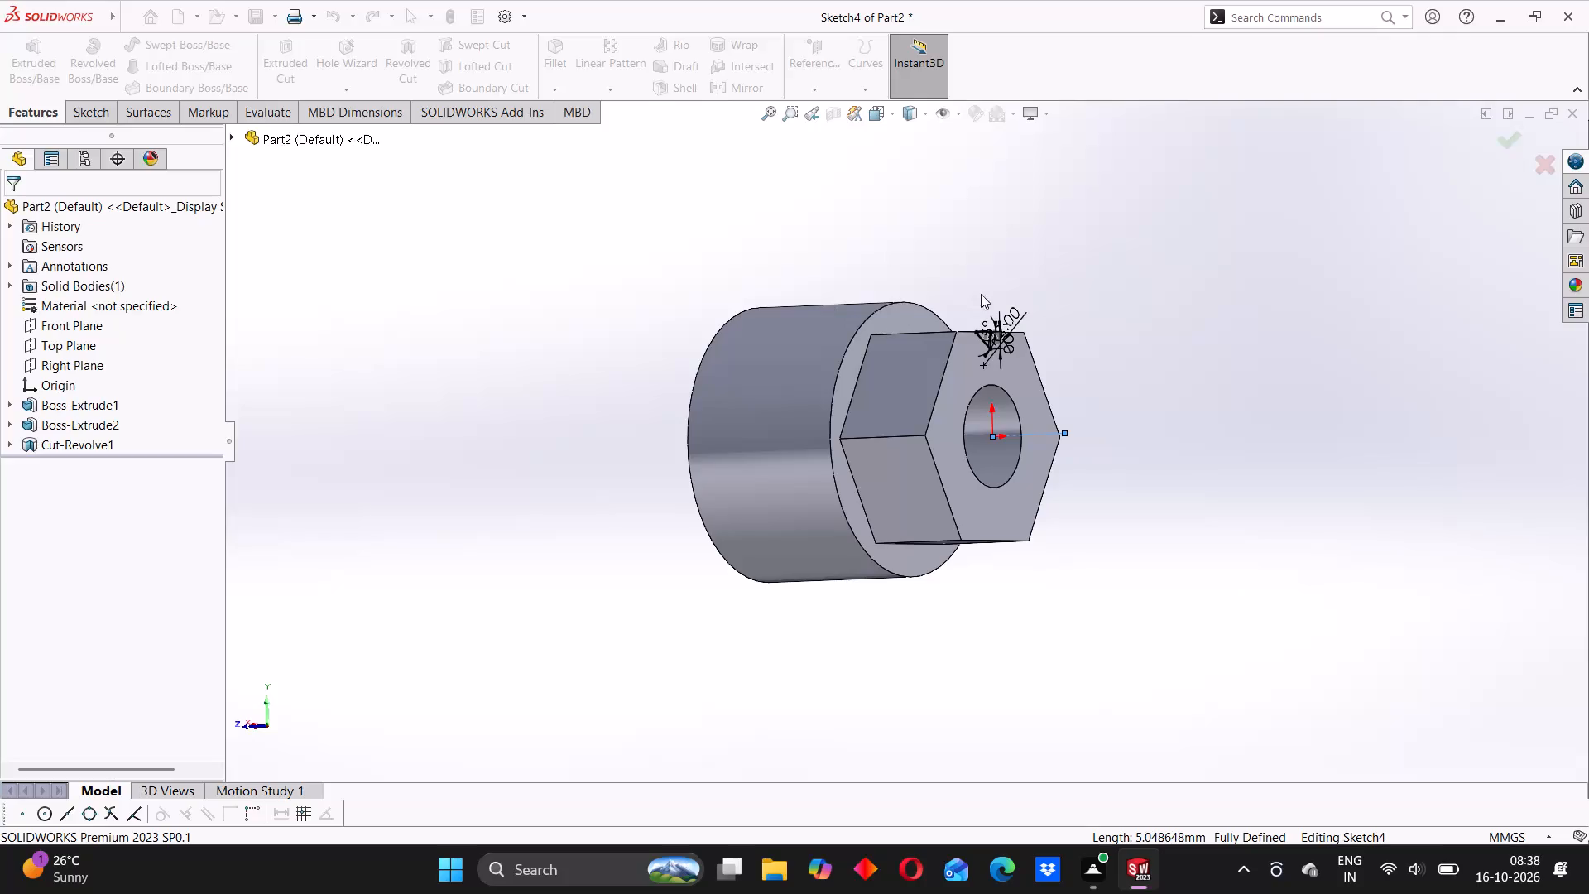
# Delete all the corner profile's sketch entities, including the centerline, and exit the sketch.
pyautogui.moveTo(937, 274); pyautogui.dragTo(1220, 511)
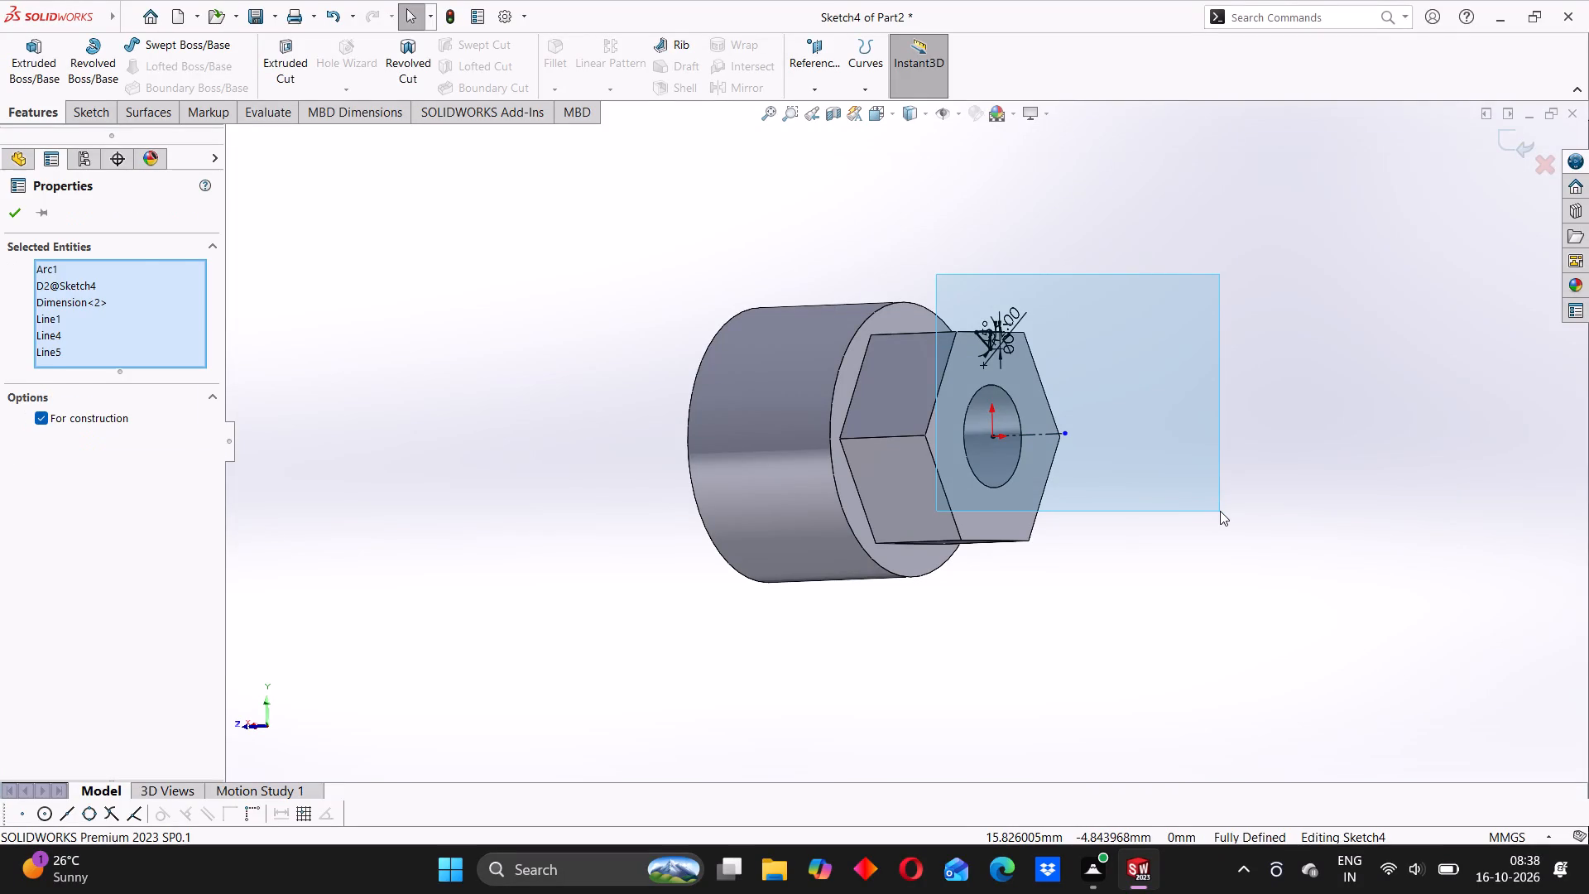
pyautogui.press('Delete')
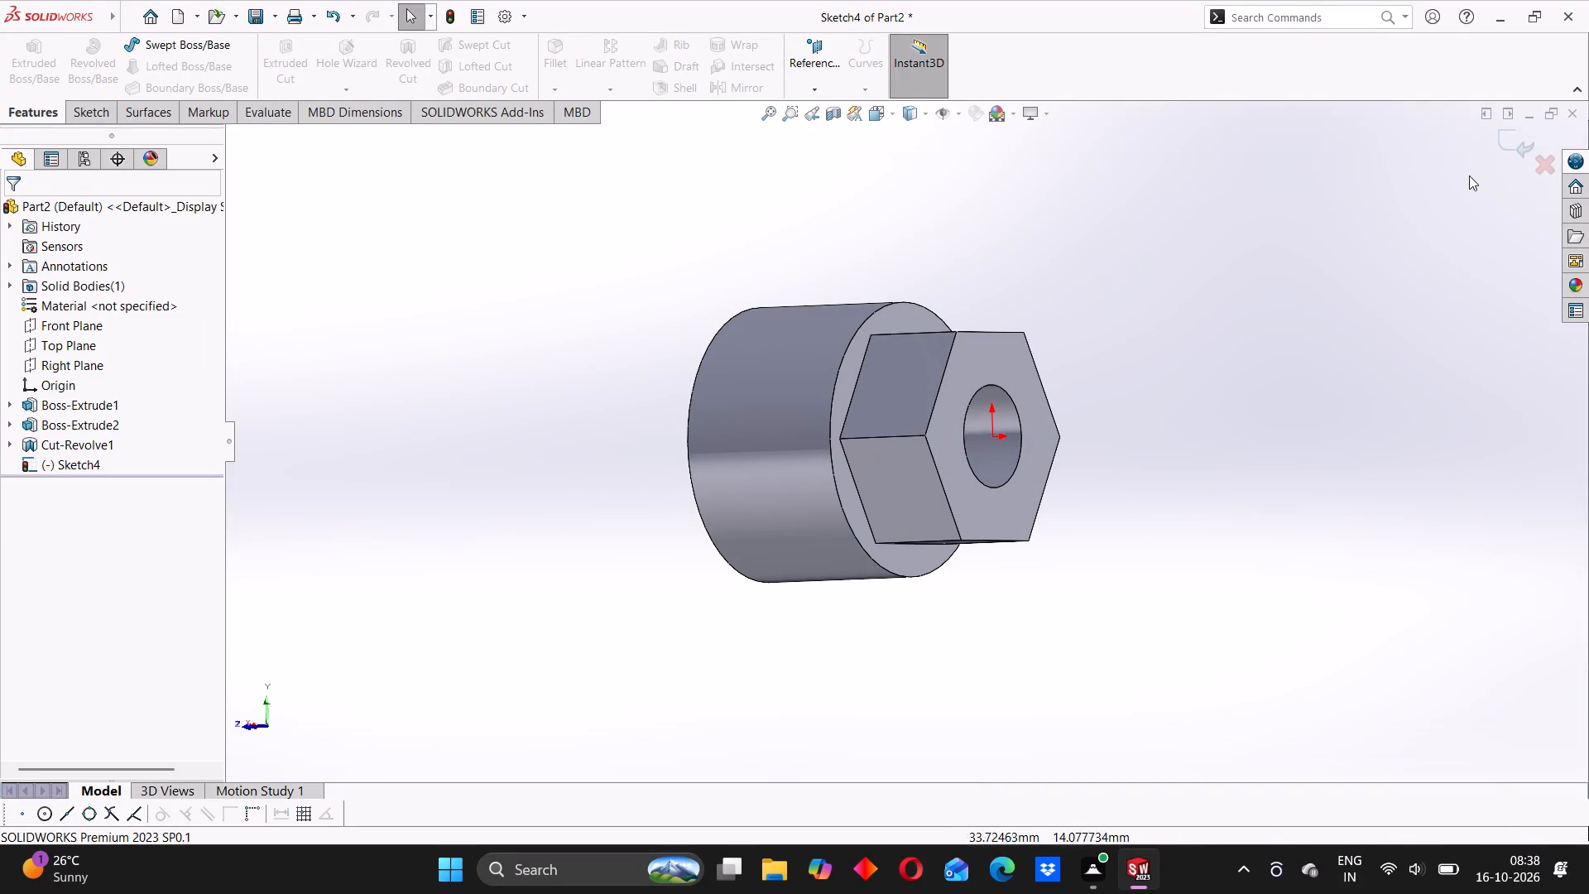
pyautogui.click(1512, 142)
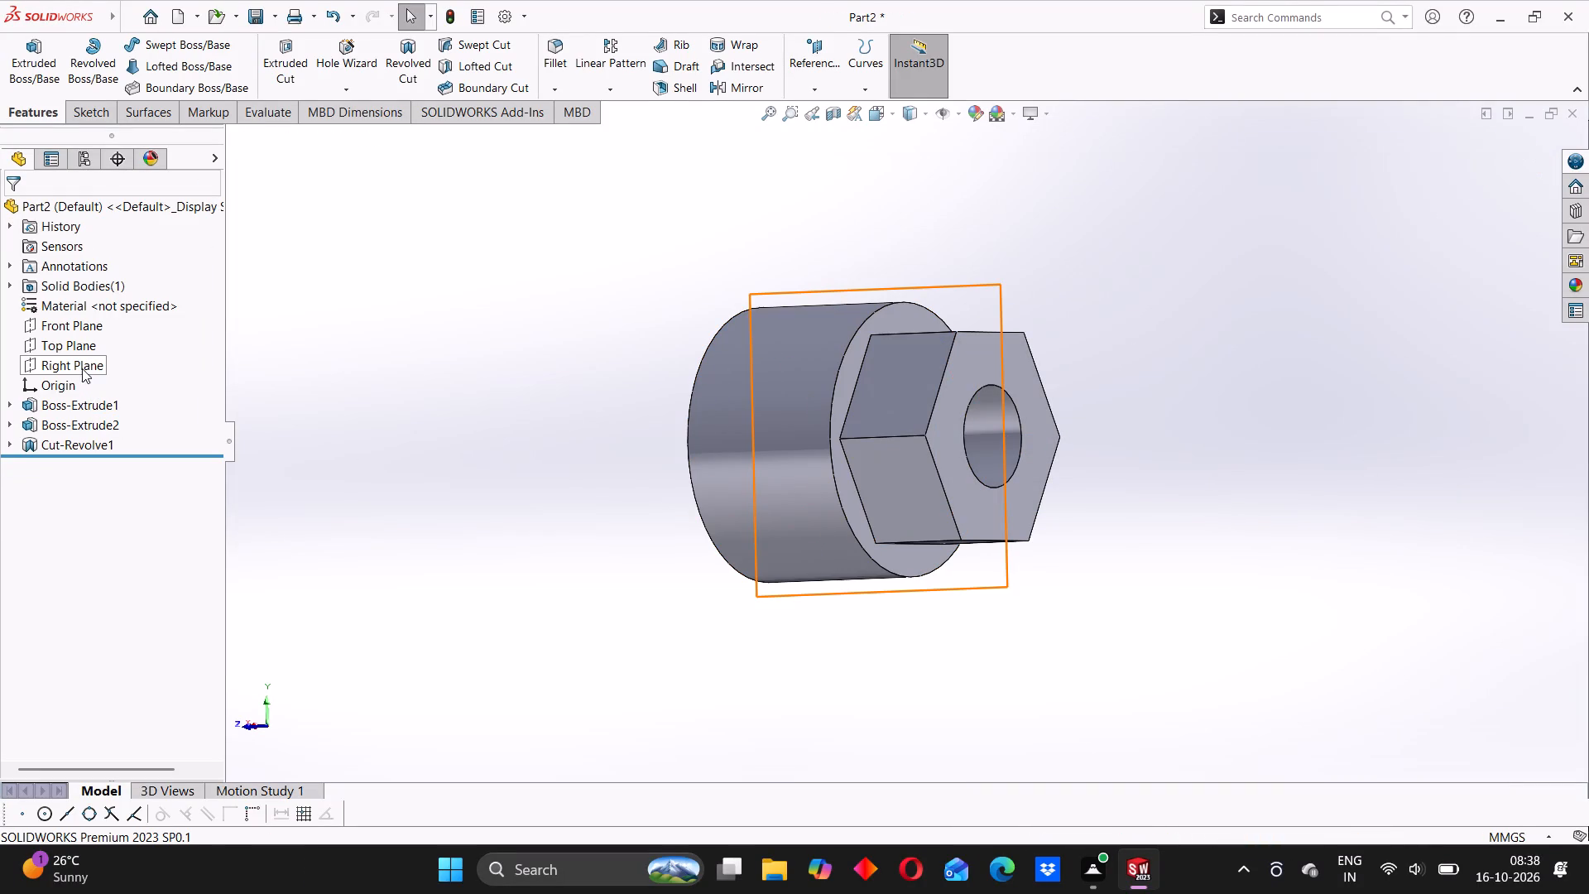
# Start a sketch on the Top Plane and draw a slanted line about 1.91 mm long across the hexagon's end corner on the negative X side.
pyautogui.click(79, 362)
pyautogui.moveTo(885, 450); pyautogui.dragTo(847, 461, button='middle')
pyautogui.click(66, 340)
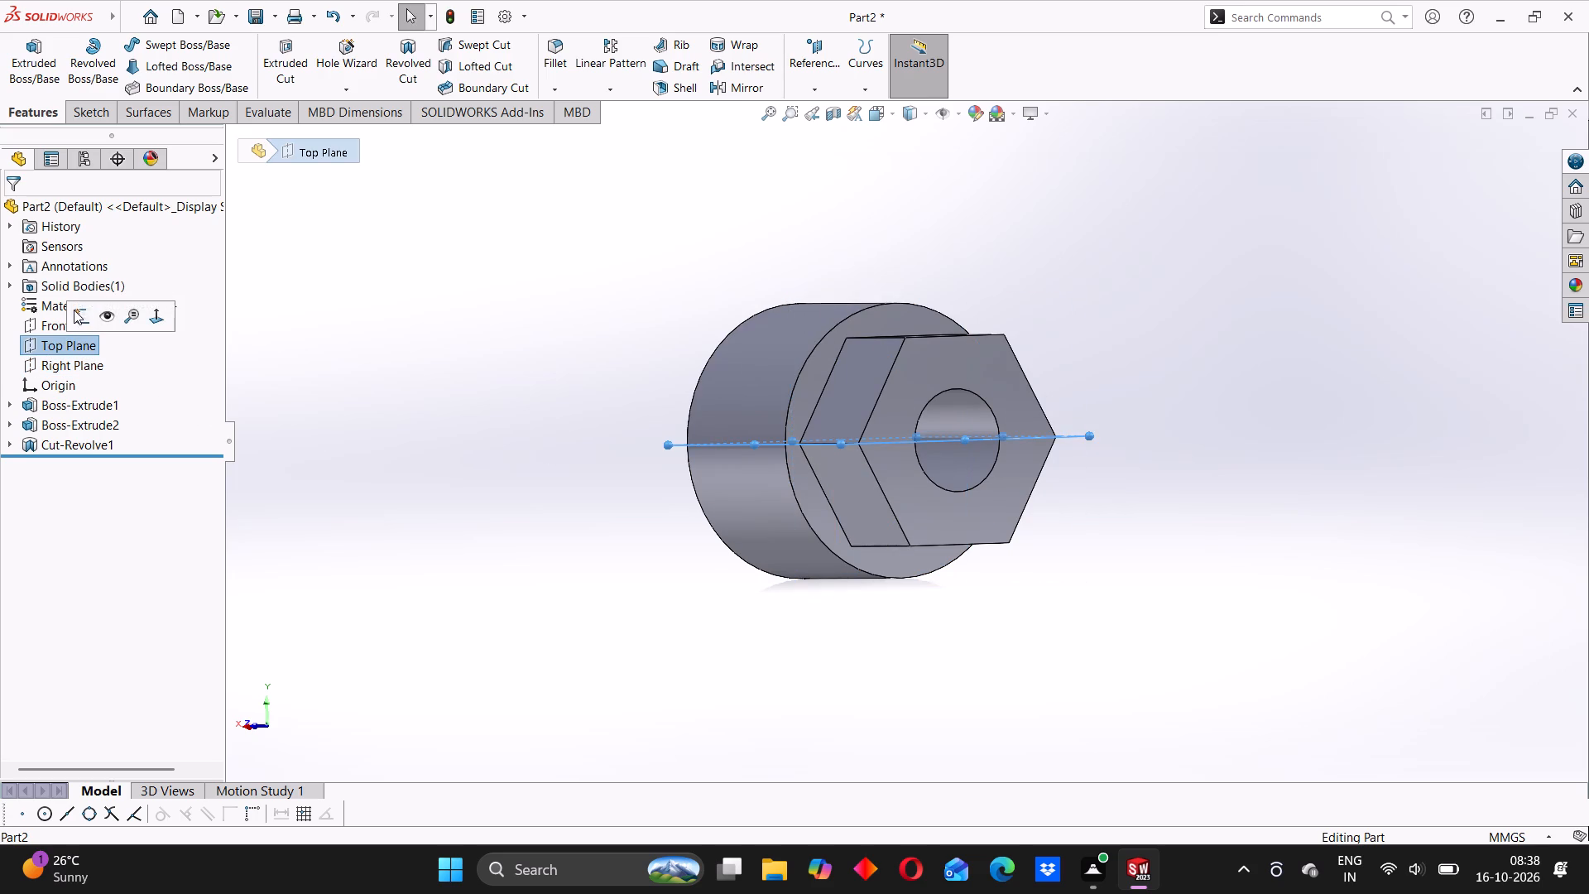
pyautogui.click(78, 310)
pyautogui.scroll(3, 714, 218)
pyautogui.click(513, 246)
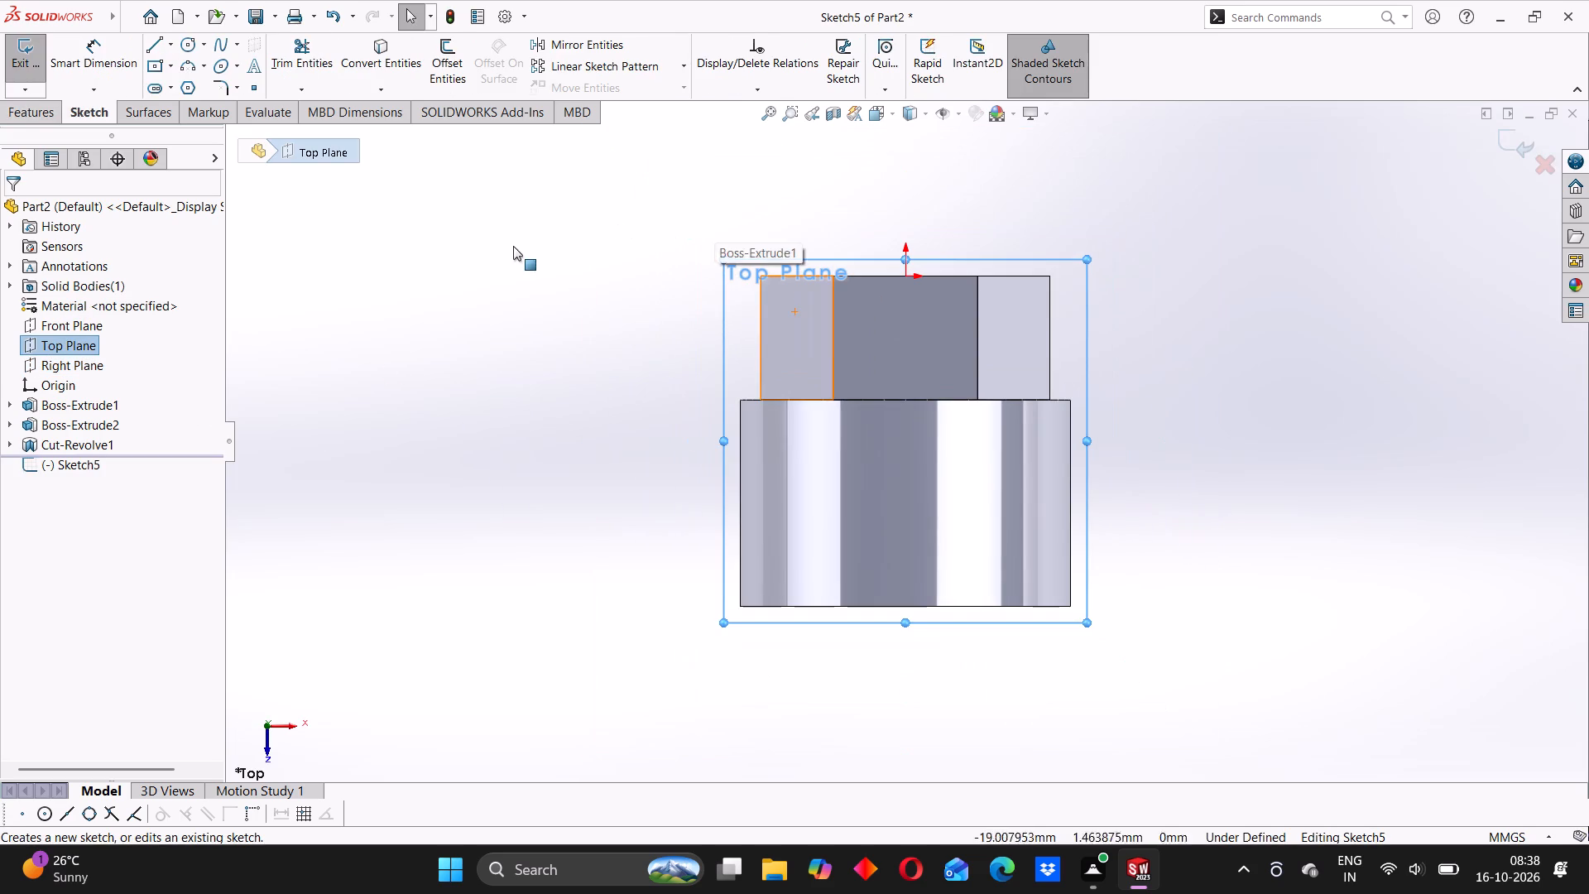
pyautogui.click(158, 50)
pyautogui.scroll(-3, 859, 290)
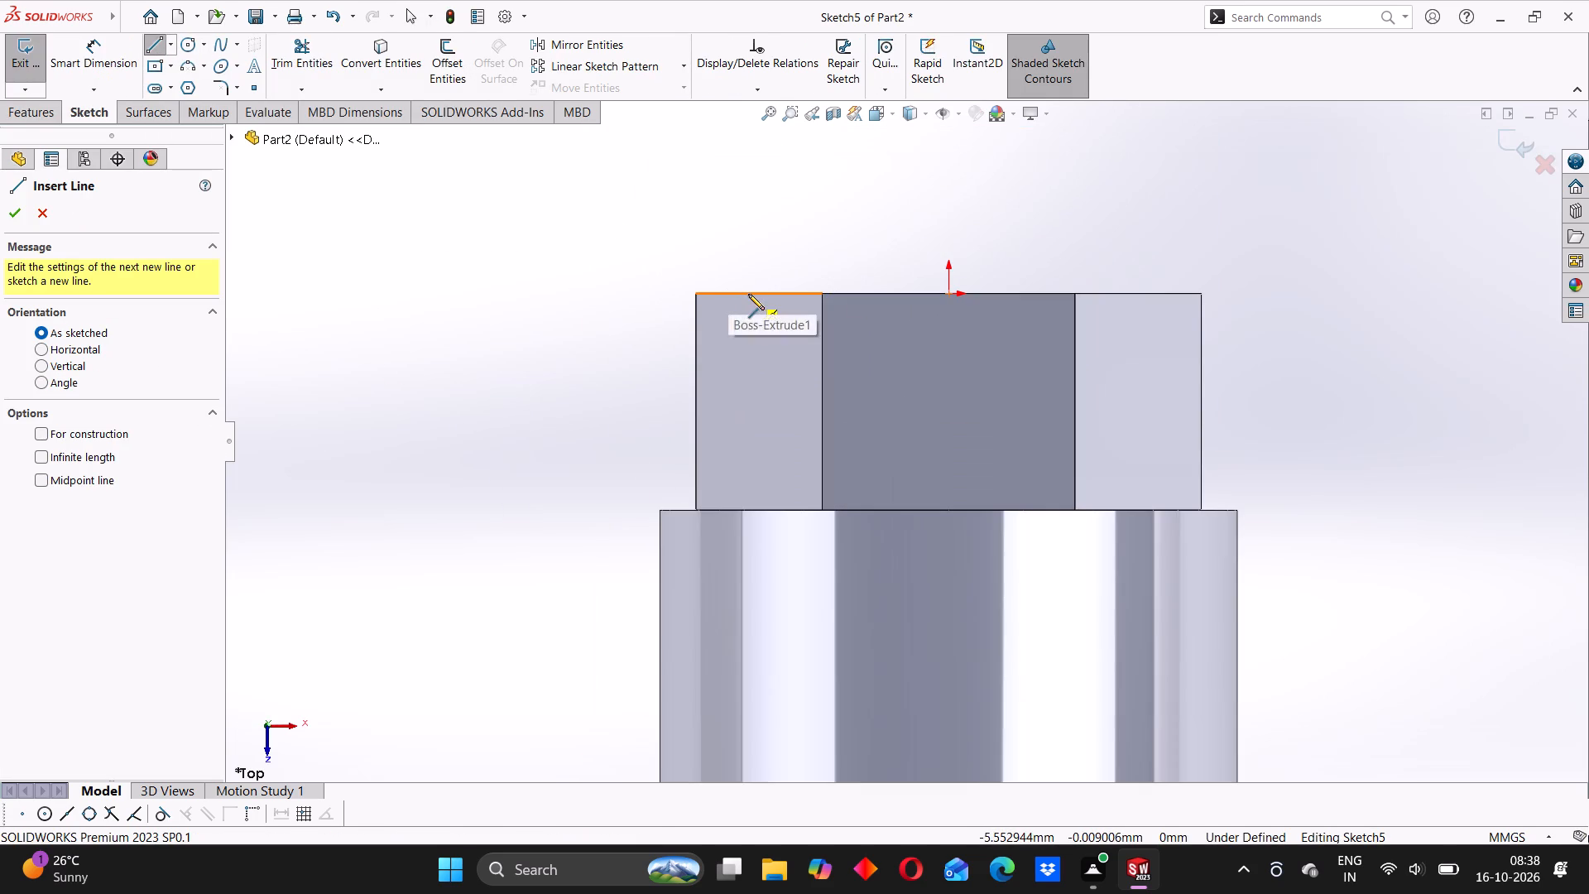
pyautogui.click(748, 294)
pyautogui.click(697, 339)
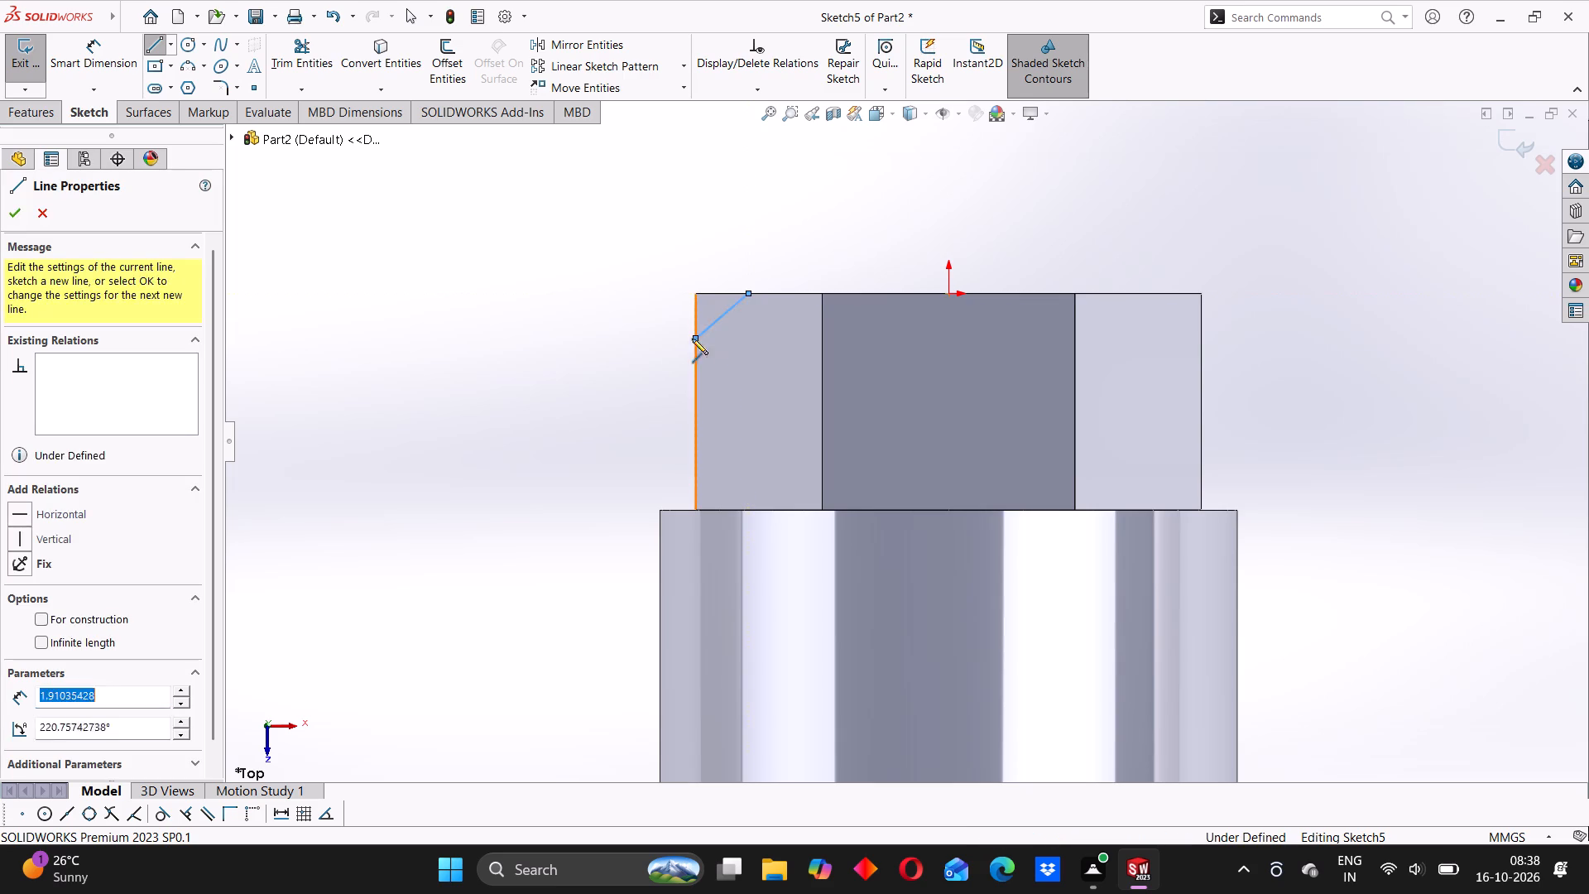
pyautogui.rightClick(586, 305)
pyautogui.click(607, 316)
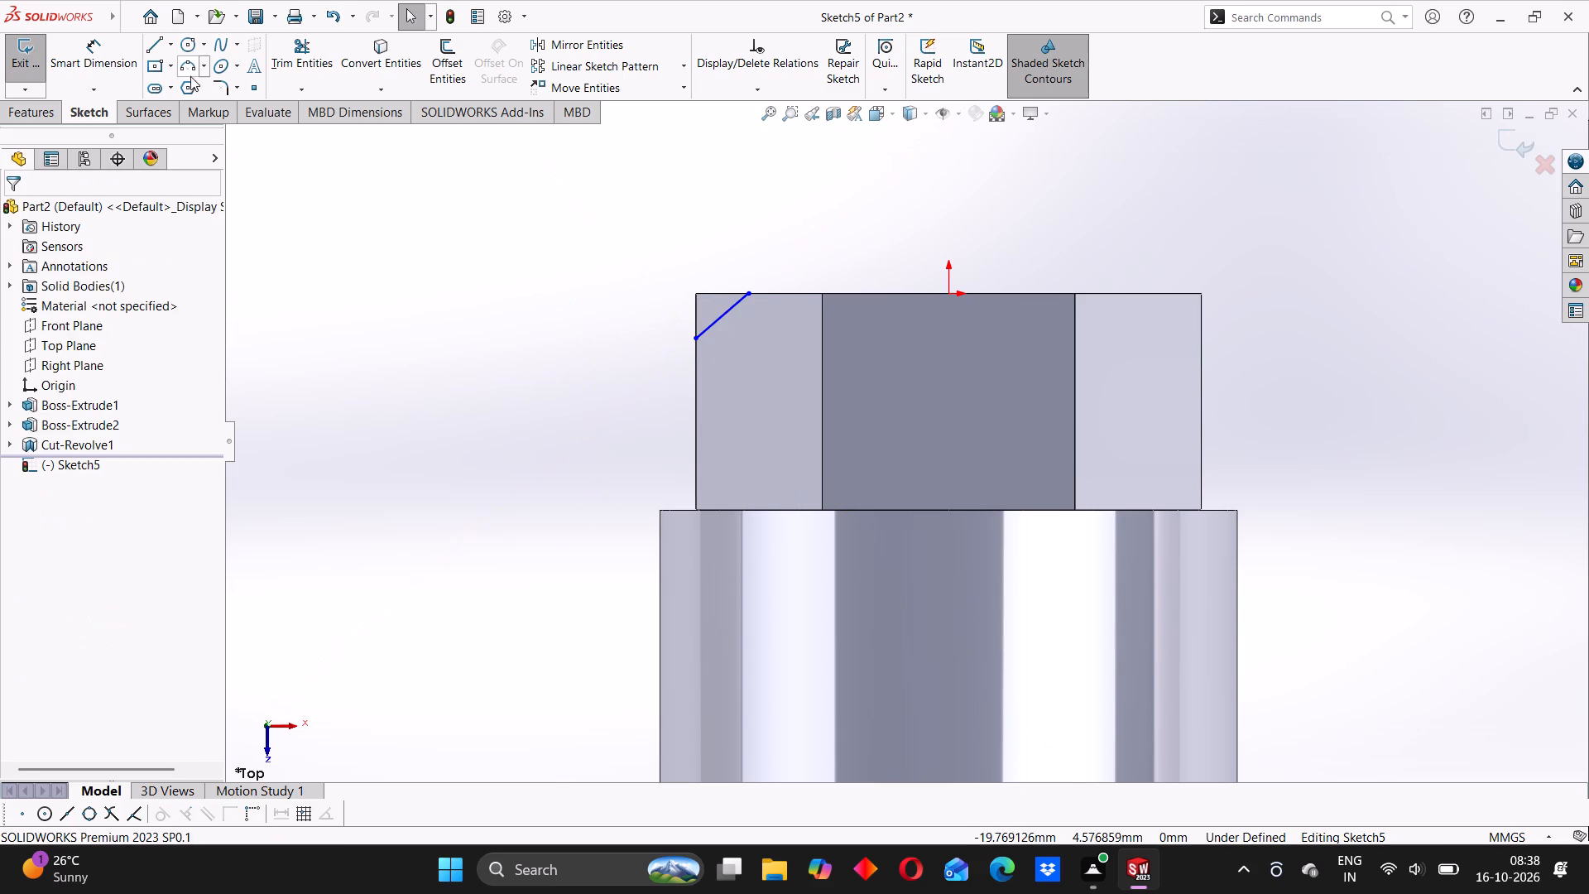
# Draw a three-point arc of about 0.88 mm radius from the slanted line's lower end to the hexagon's corner, bulging outward.
pyautogui.click(180, 65)
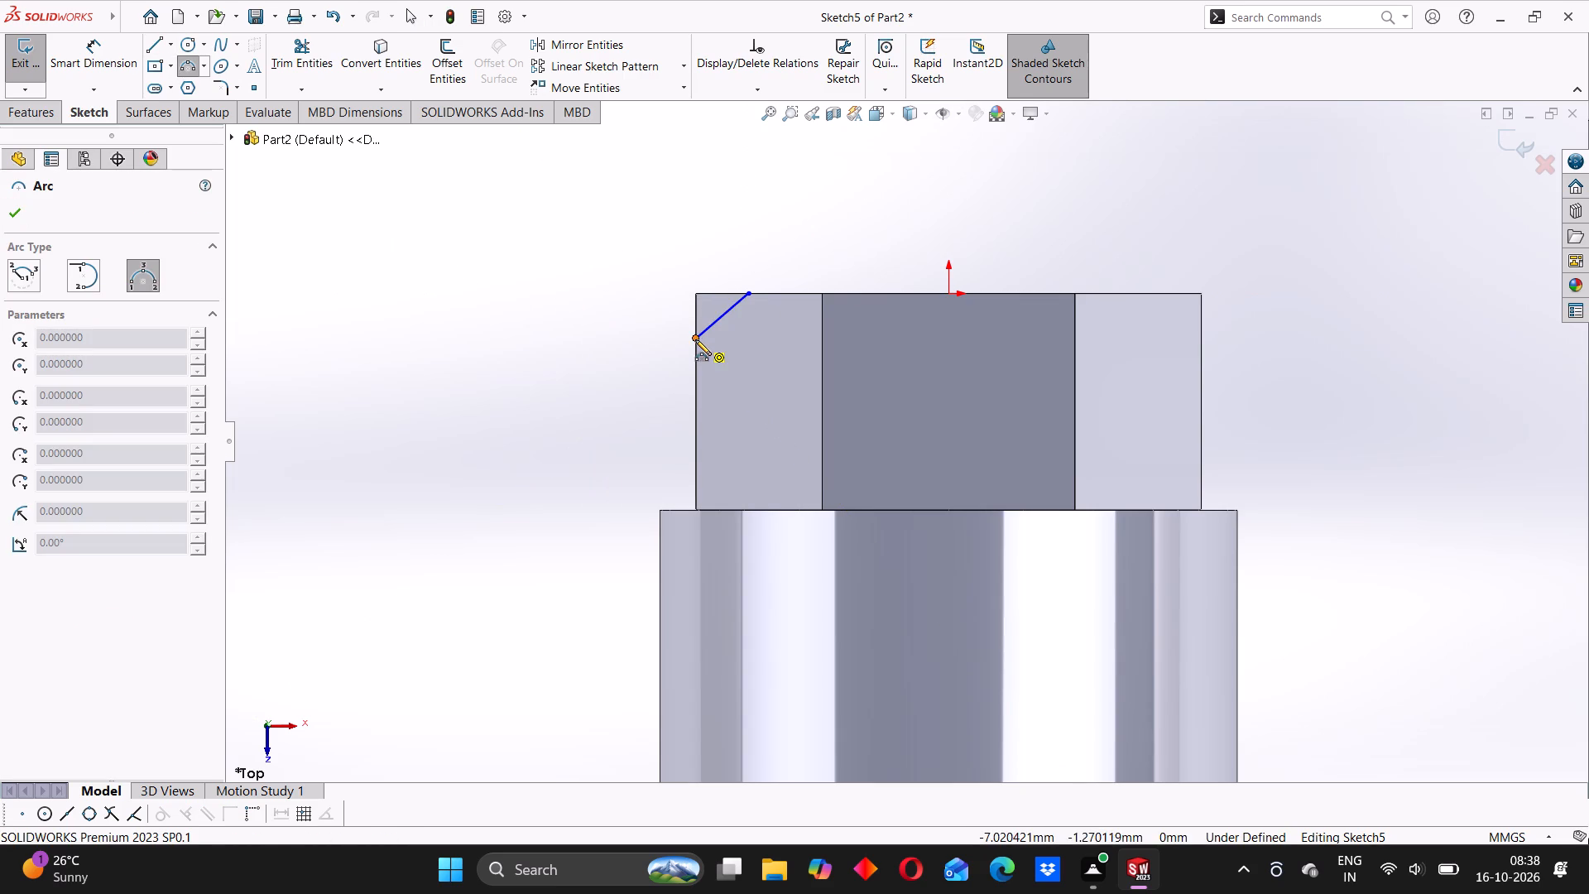
pyautogui.click(695, 339)
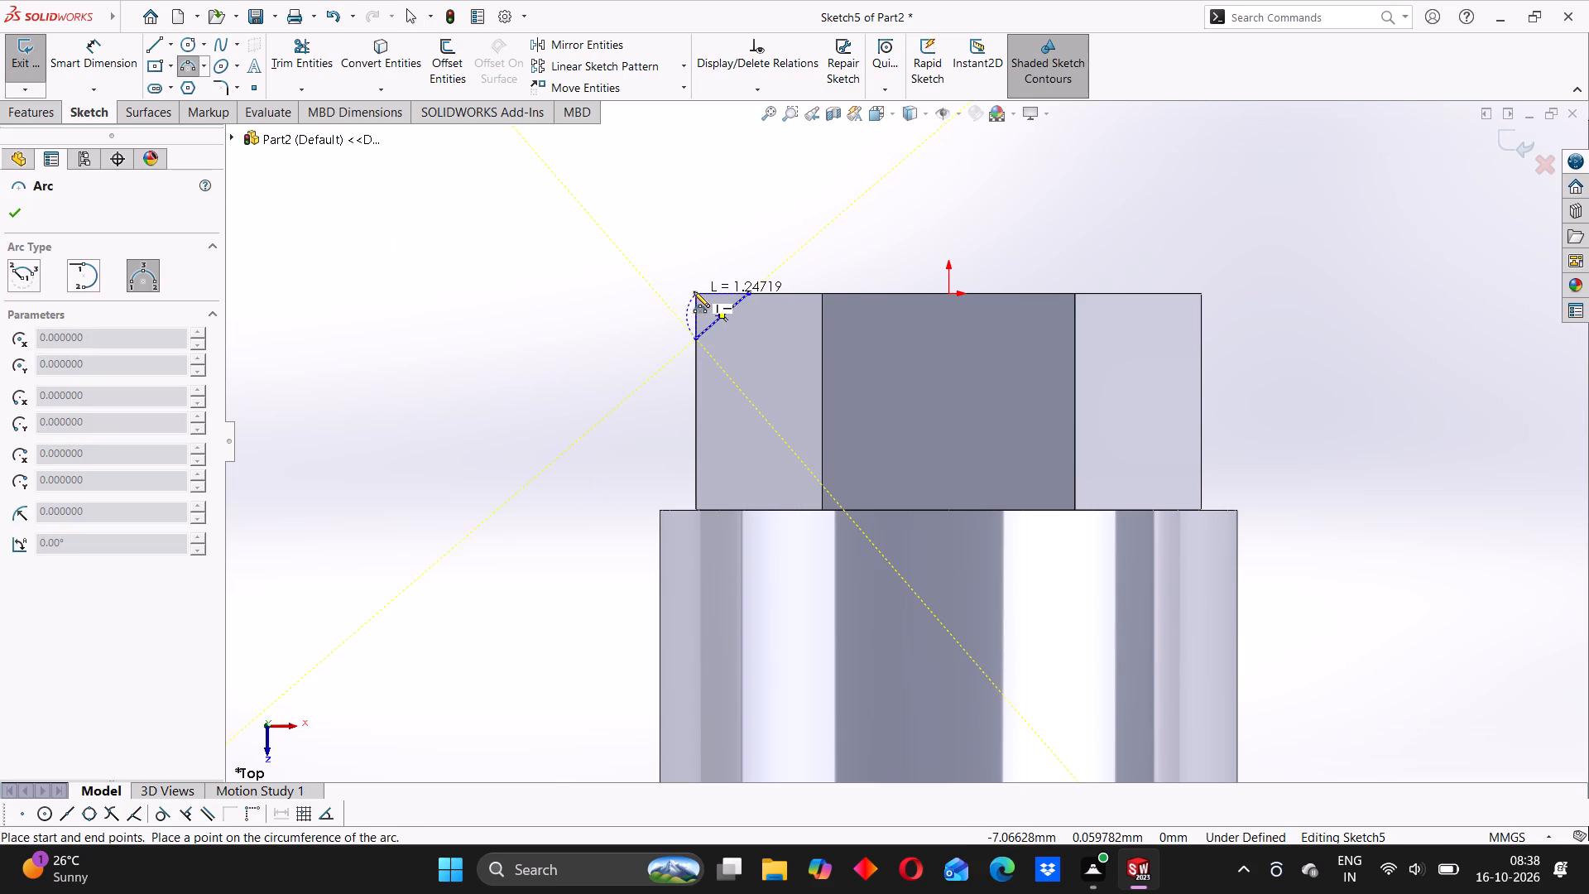
pyautogui.click(695, 291)
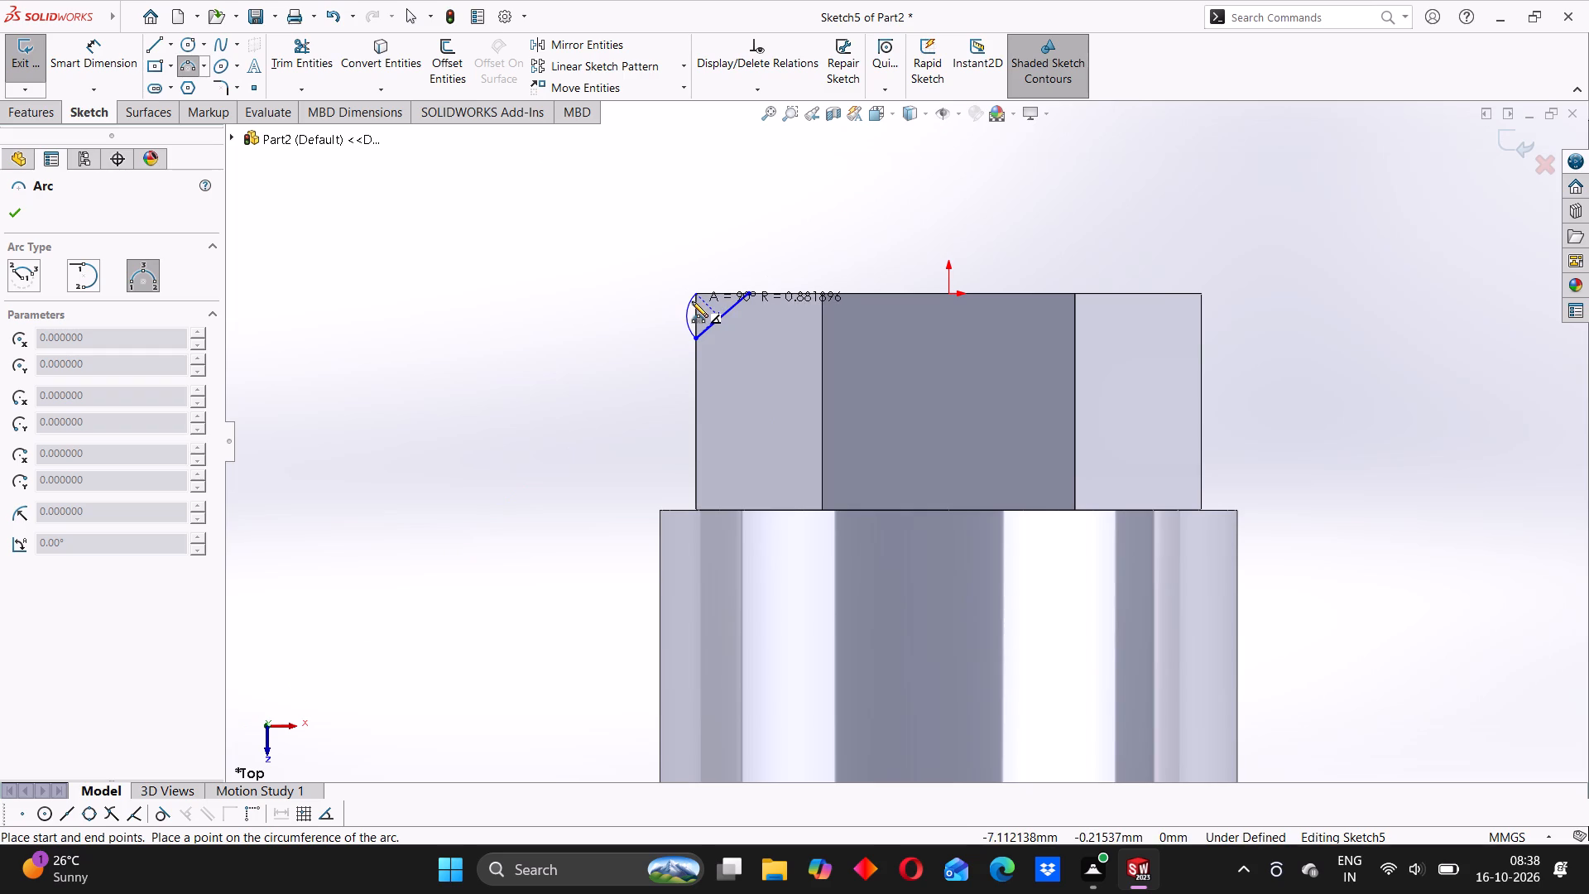
pyautogui.click(692, 301)
pyautogui.rightClick(607, 221)
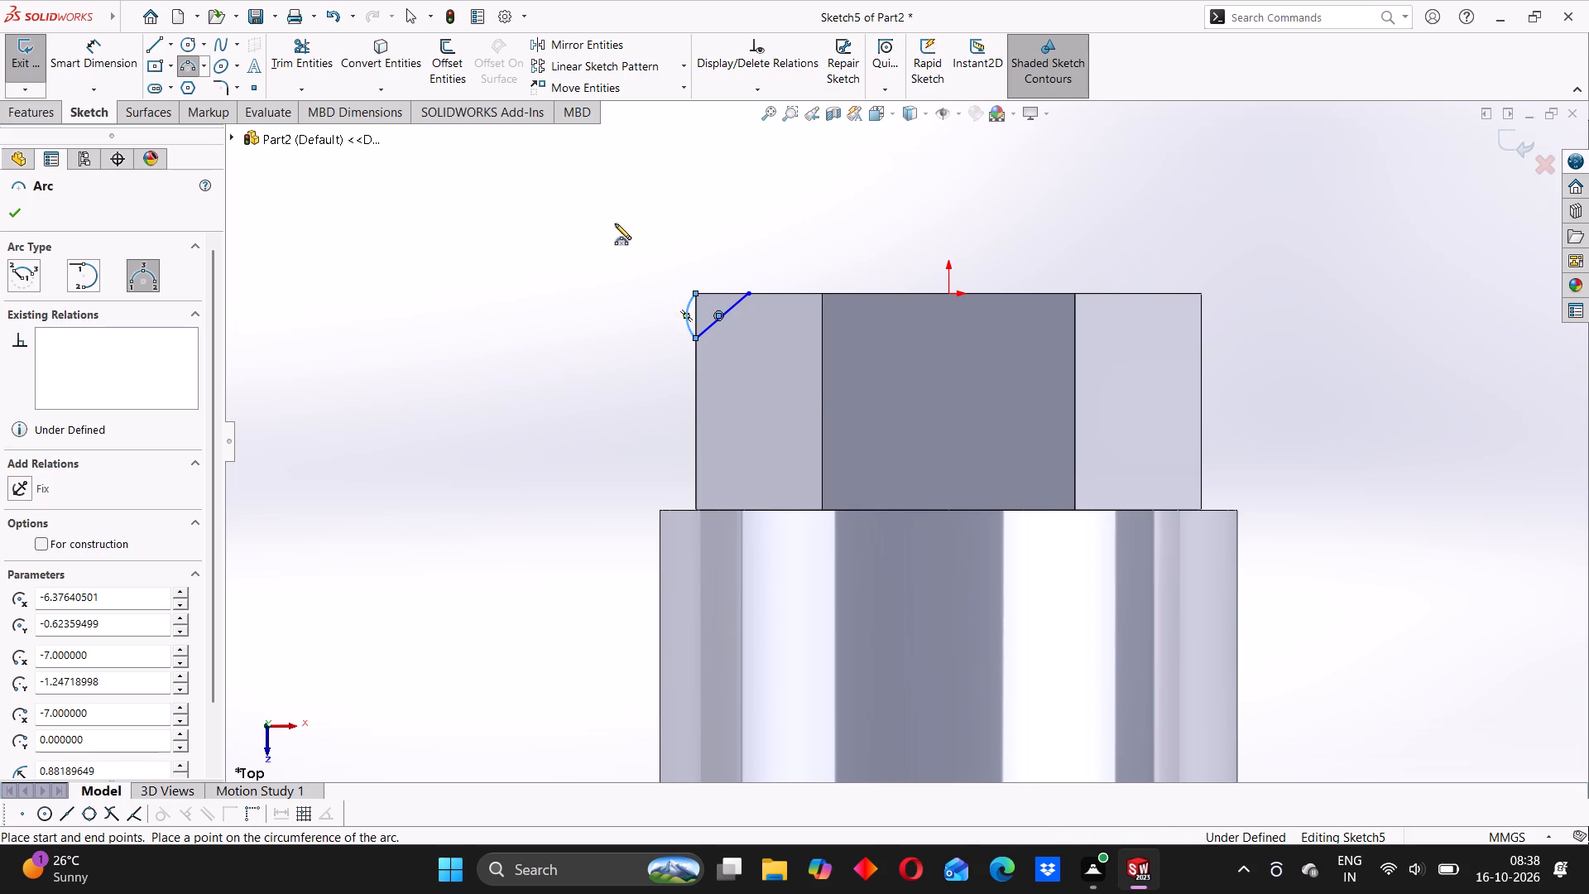
pyautogui.click(647, 243)
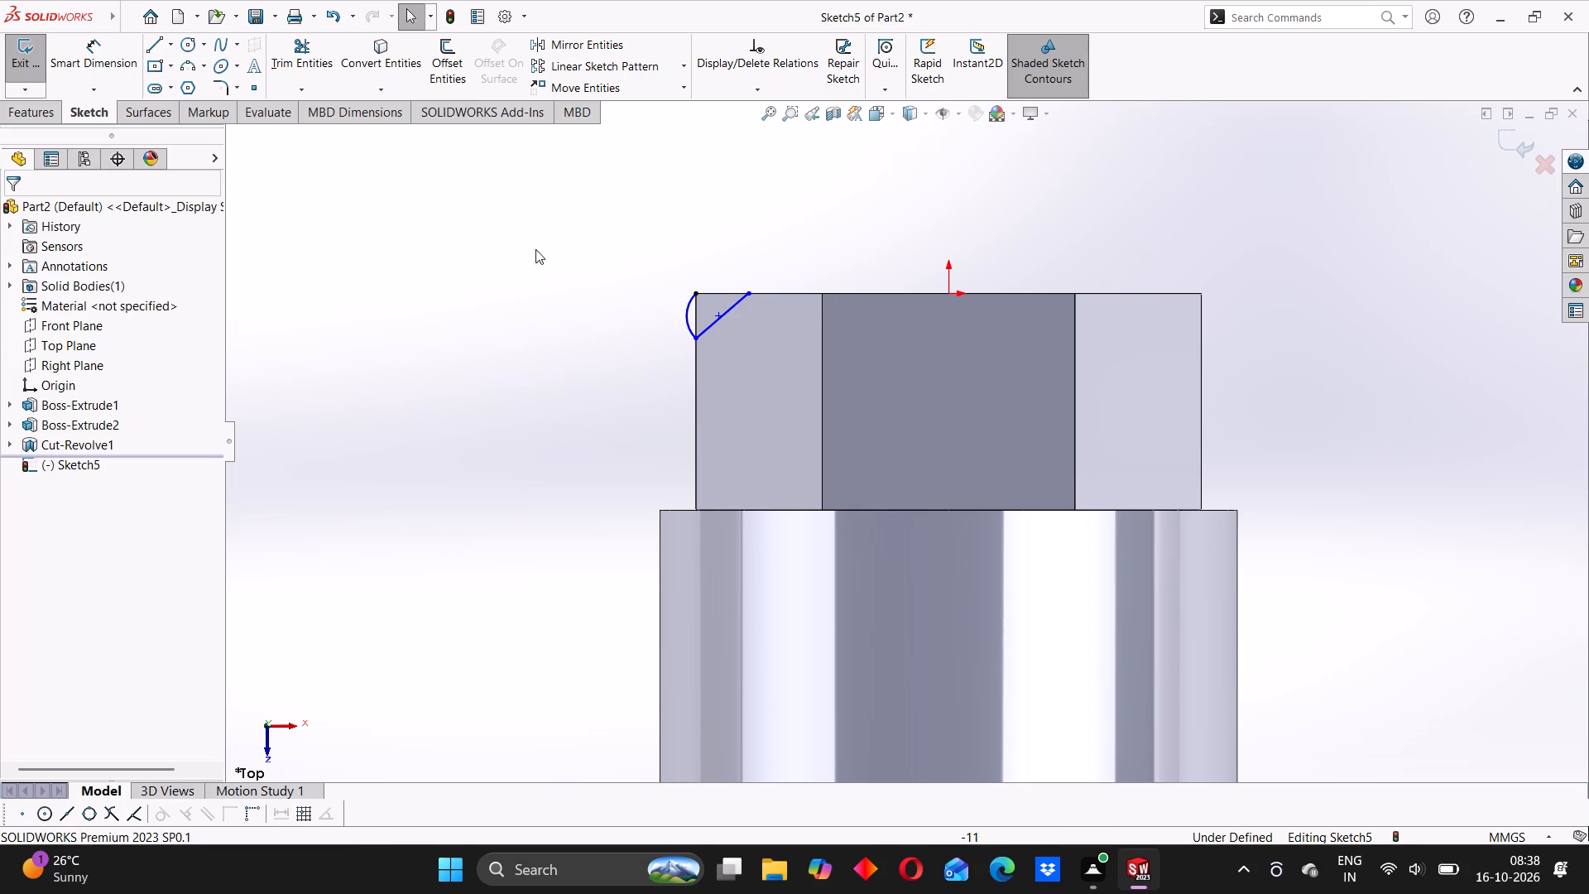
# Dimension the corner arc's radius as 2 mm.
pyautogui.scroll(-6, 704, 310)
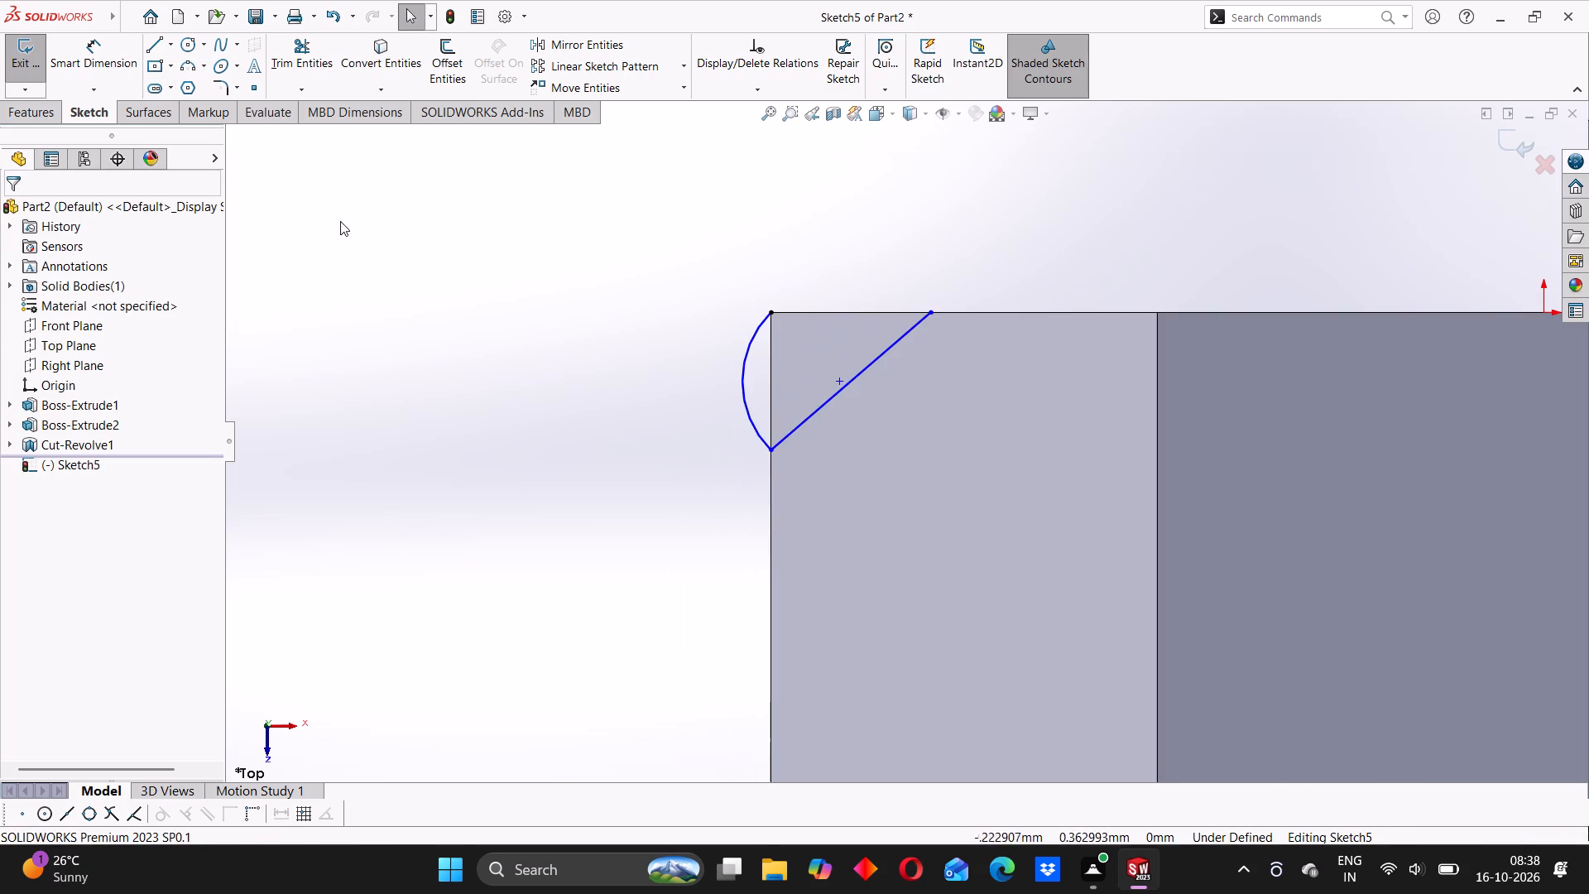
pyautogui.click(80, 74)
pyautogui.click(742, 356)
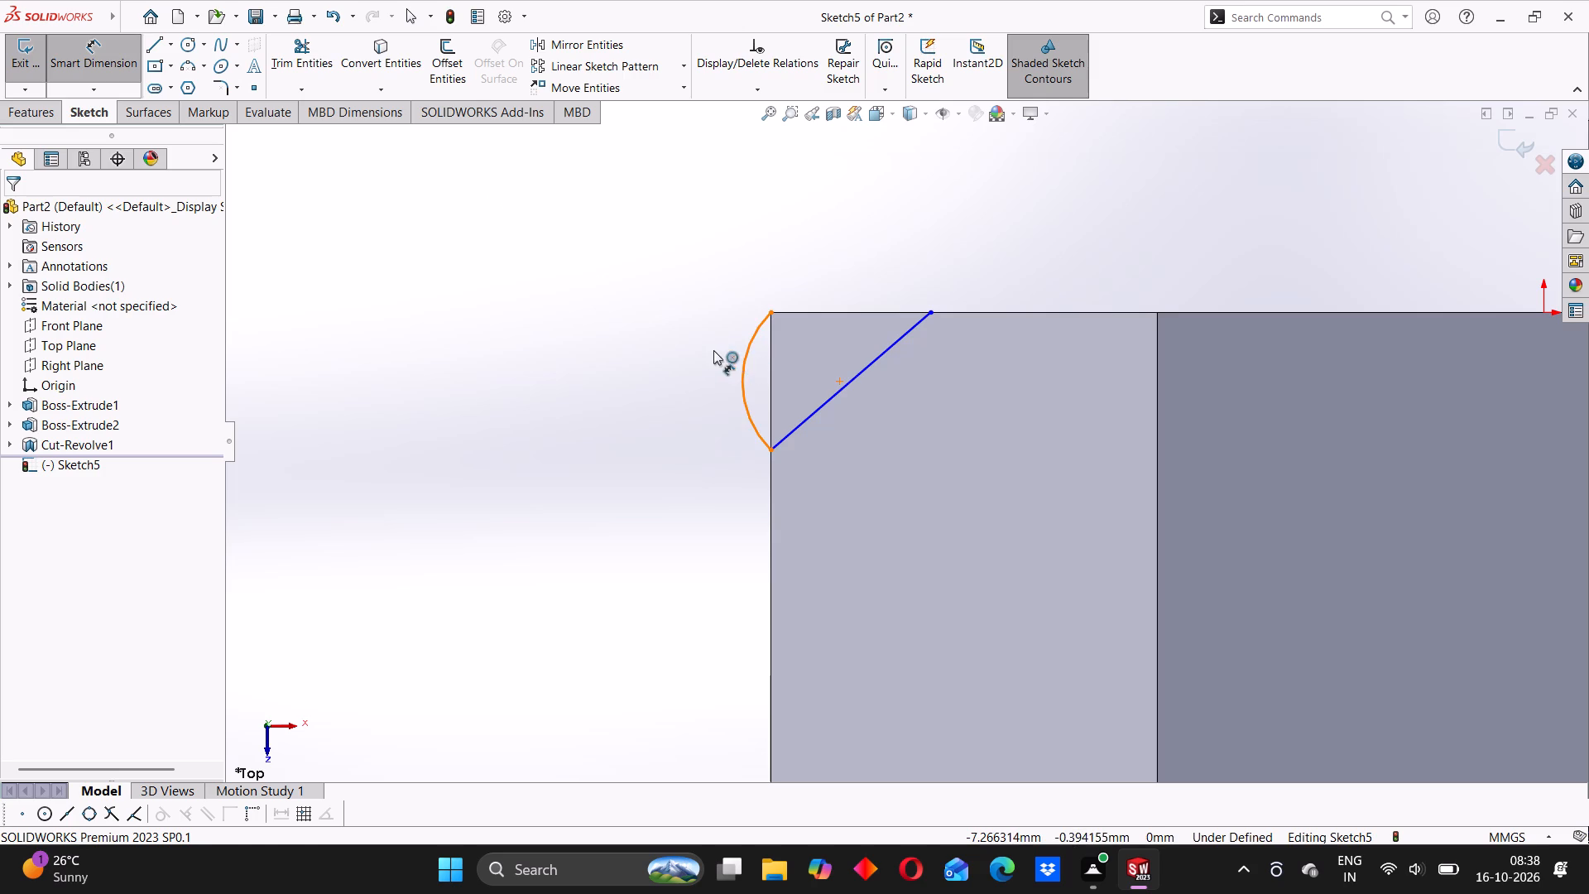
pyautogui.click(712, 343)
pyautogui.press('2')
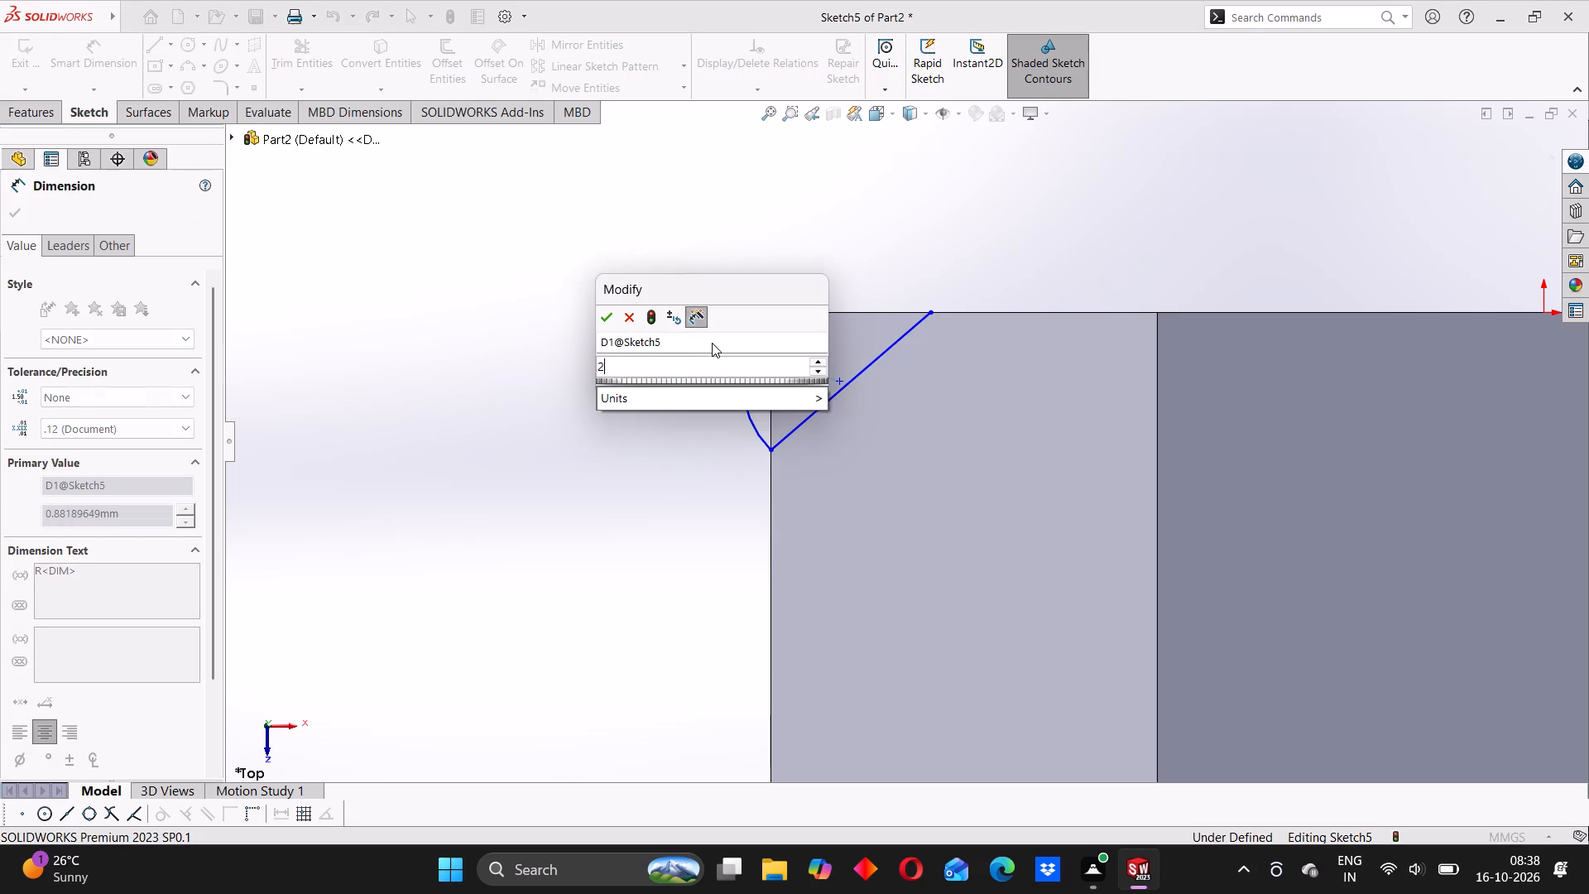
pyautogui.press('Return')
pyautogui.click(709, 348)
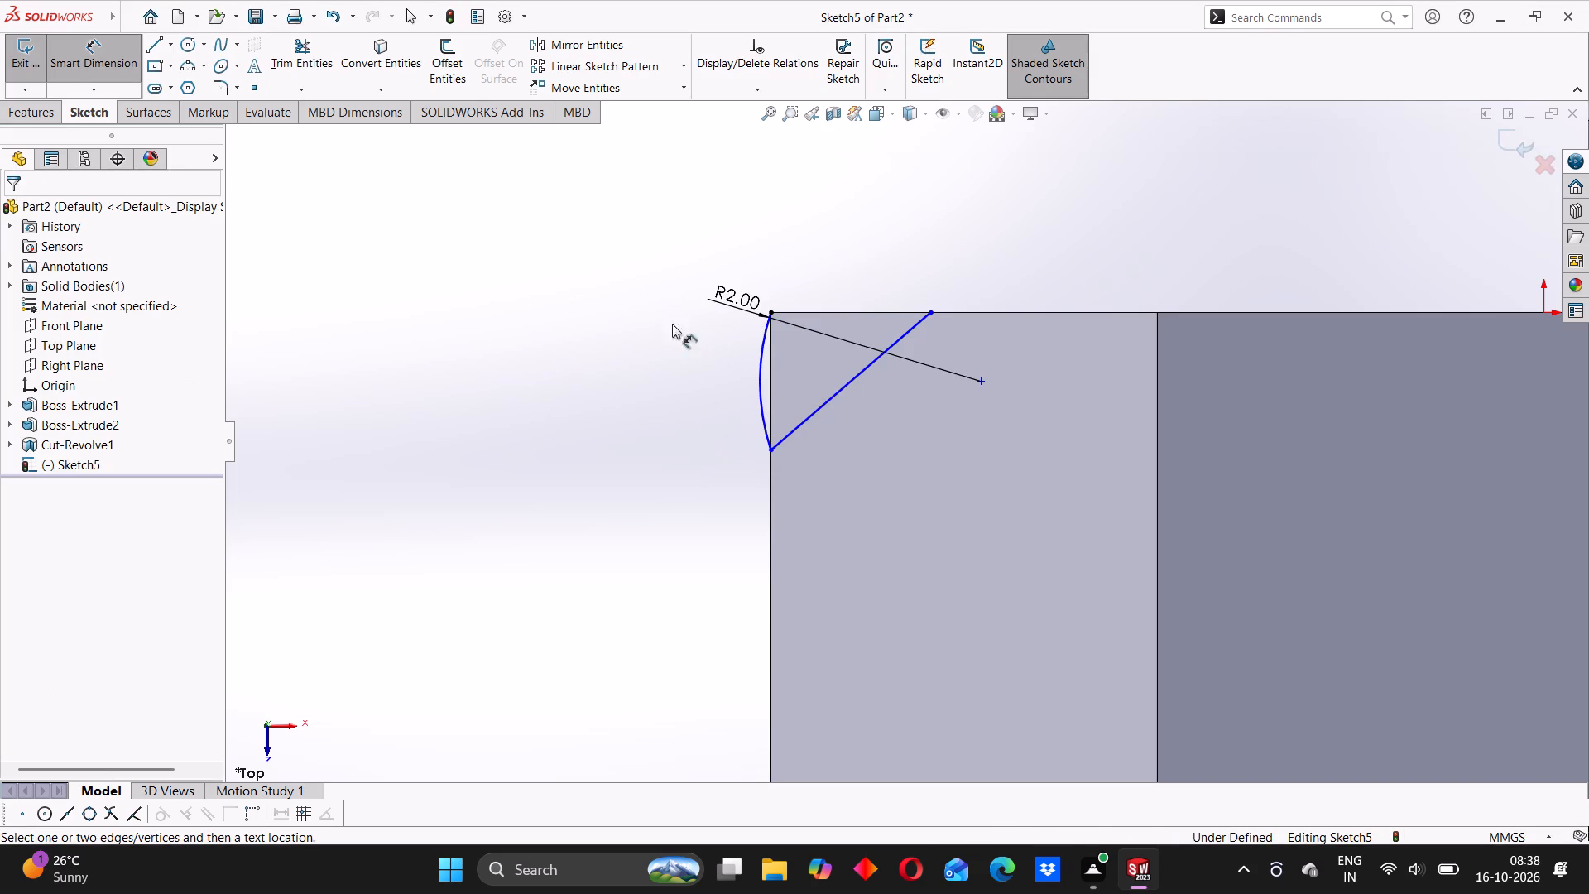
# Sketch a horizontal line about 1.45 mm long from the slanted line's upper end to the hexagon's corner, closing the profile.
pyautogui.click(157, 50)
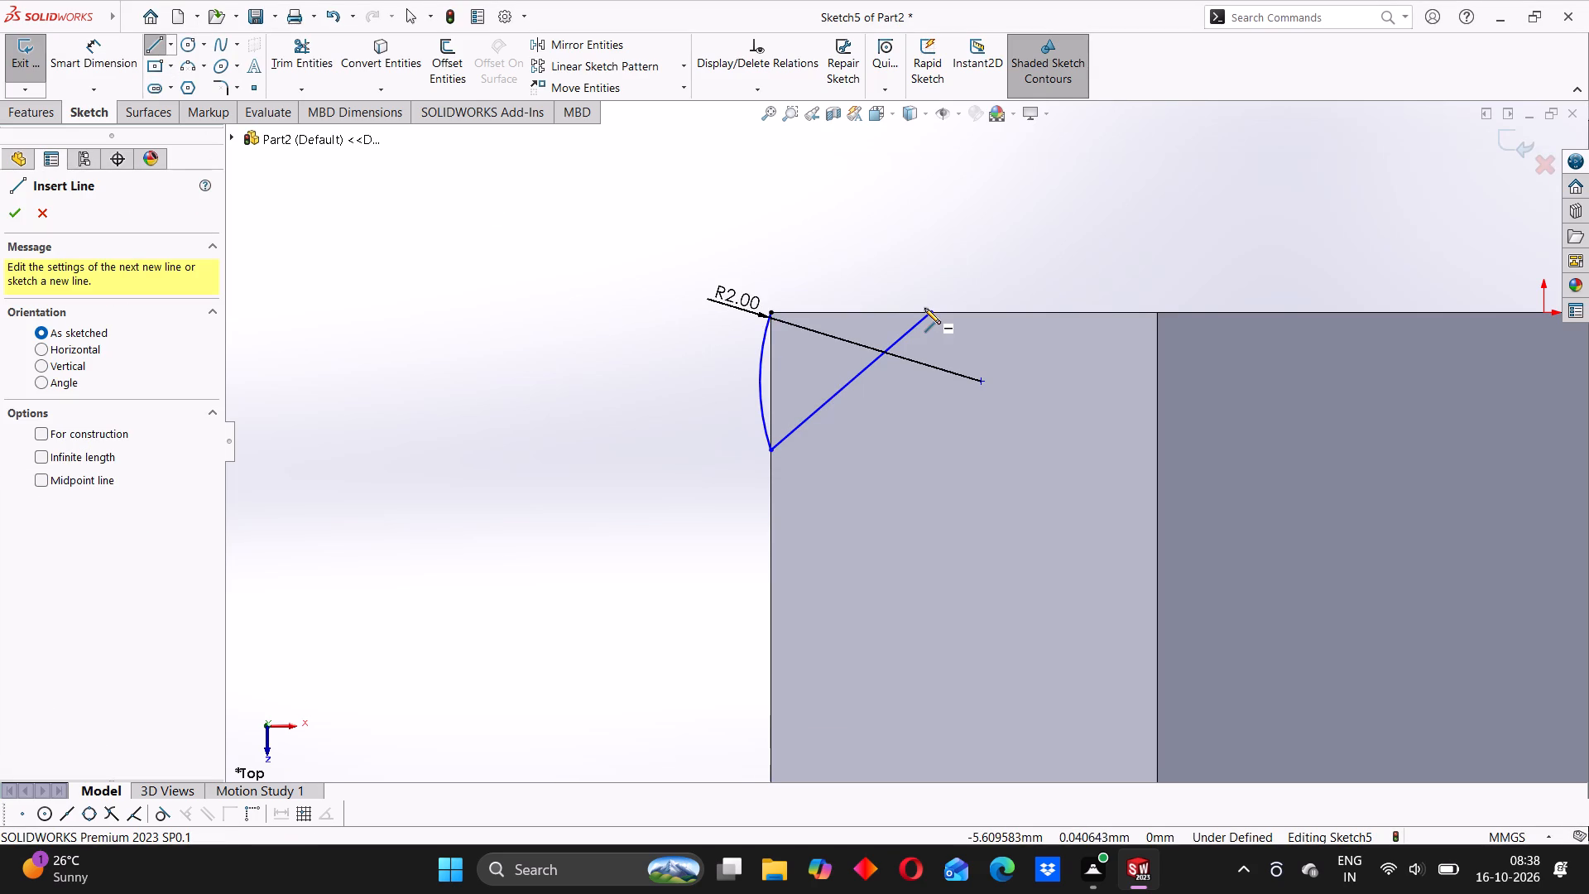
pyautogui.click(929, 310)
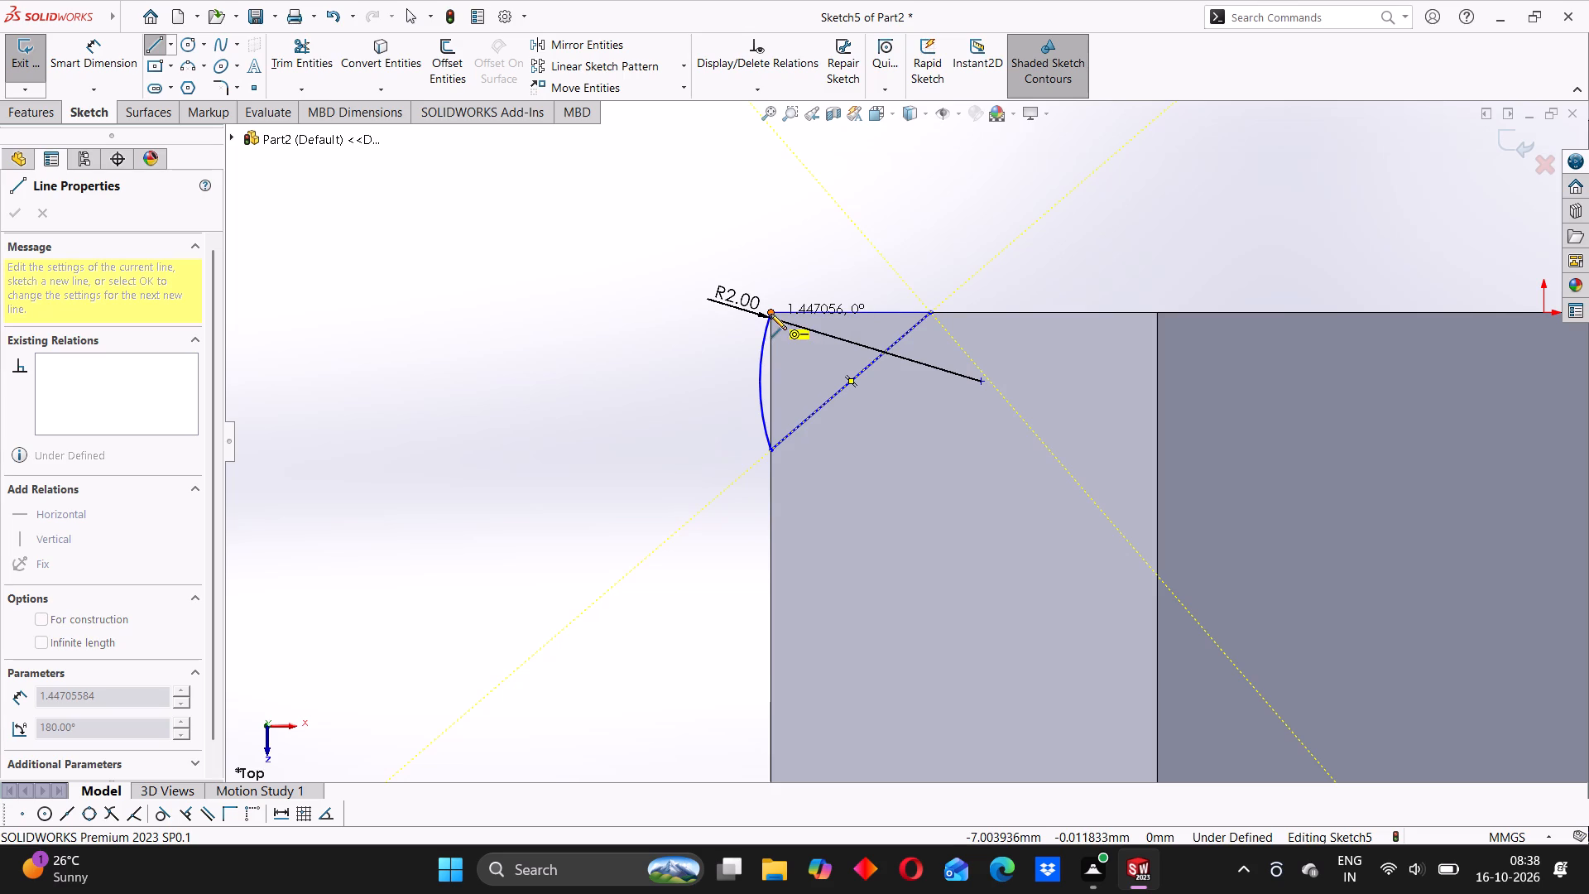
pyautogui.click(771, 311)
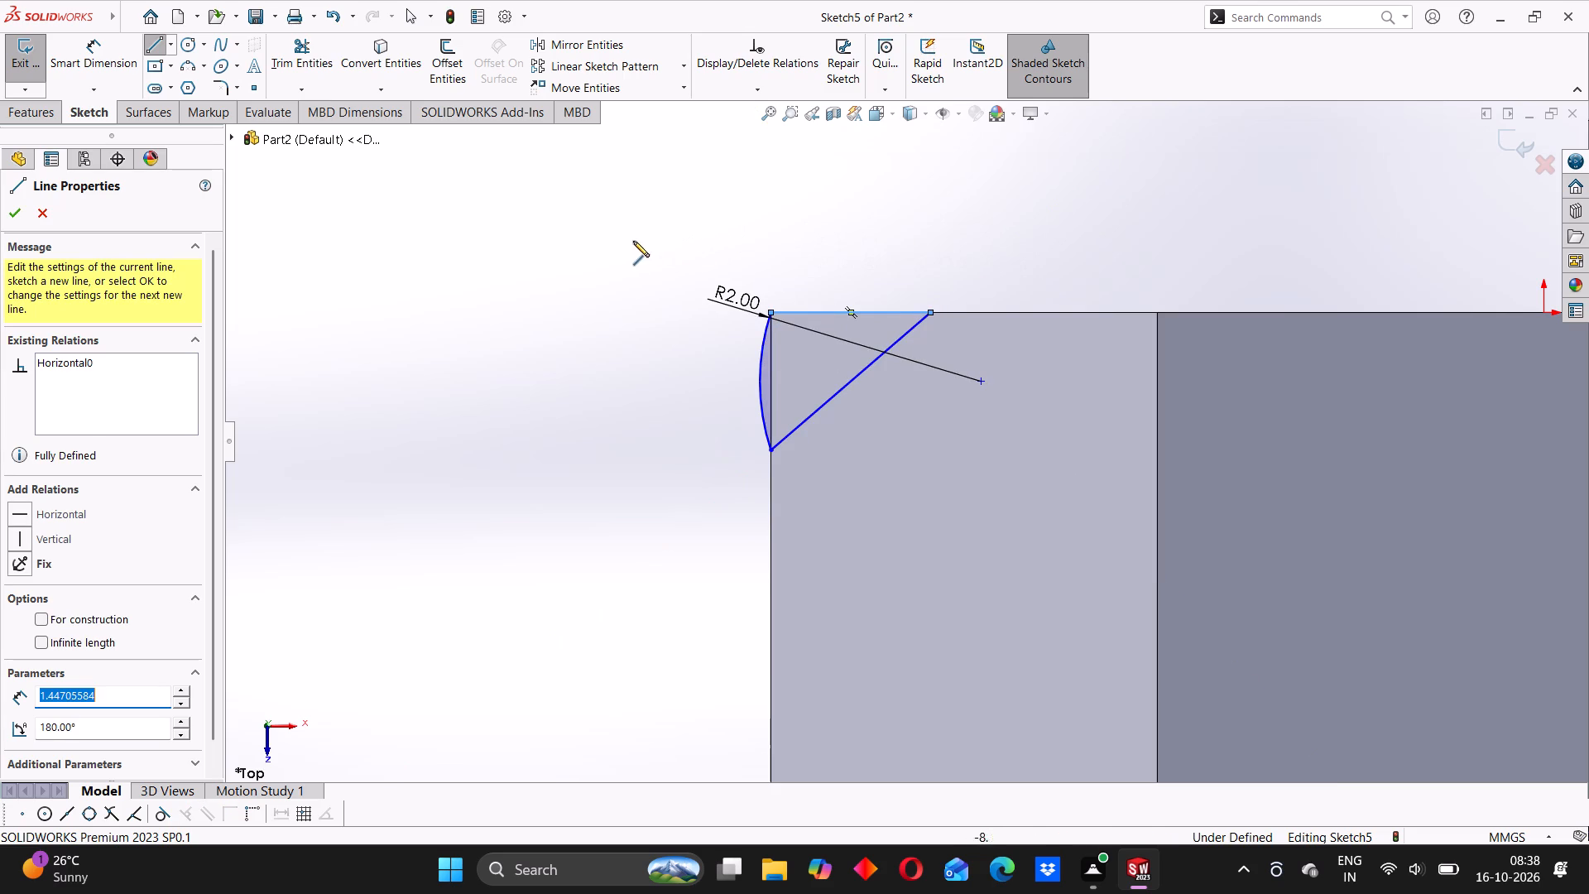
pyautogui.rightClick(622, 248)
pyautogui.click(646, 256)
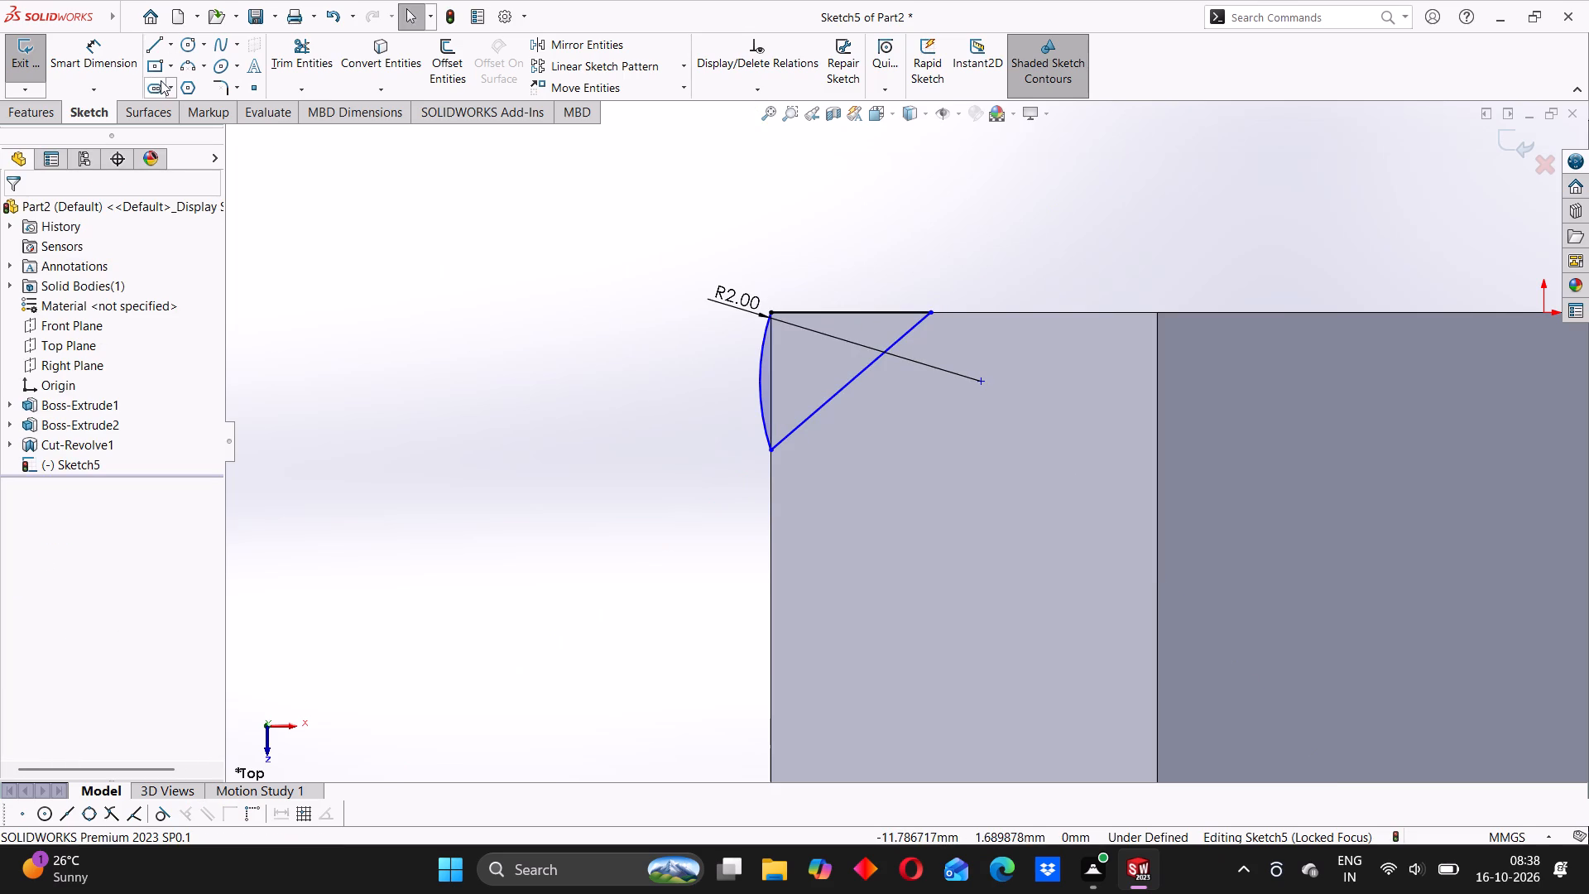
# Dimension the length of the corner profile's horizontal line as 1 mm.
pyautogui.click(113, 67)
pyautogui.click(818, 314)
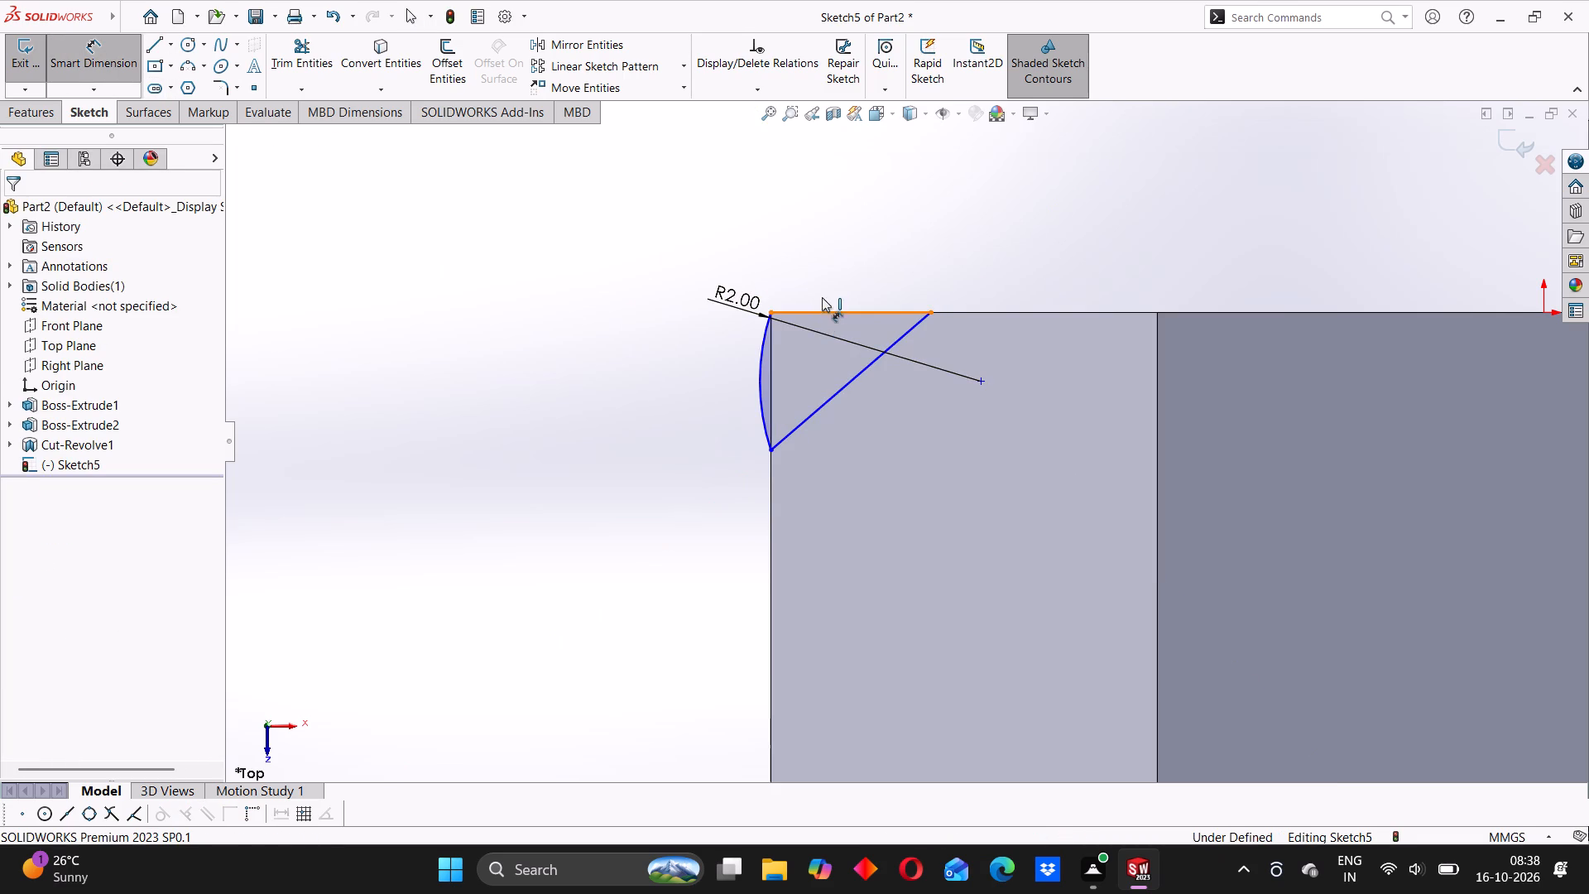
pyautogui.click(824, 274)
pyautogui.press('1')
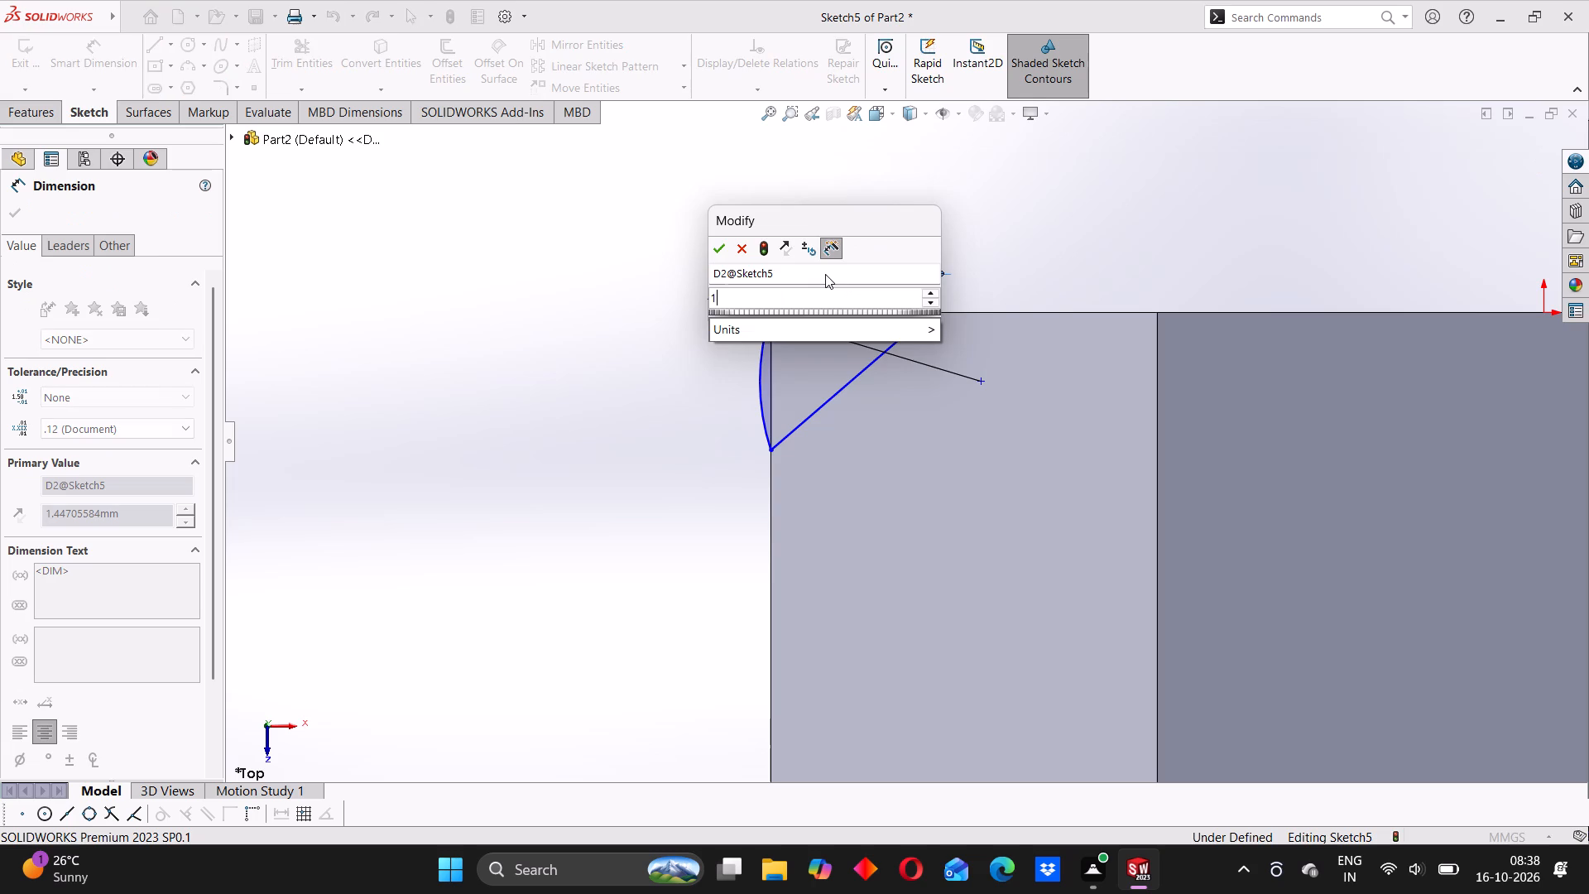
pyautogui.press('Return')
pyautogui.click(628, 386)
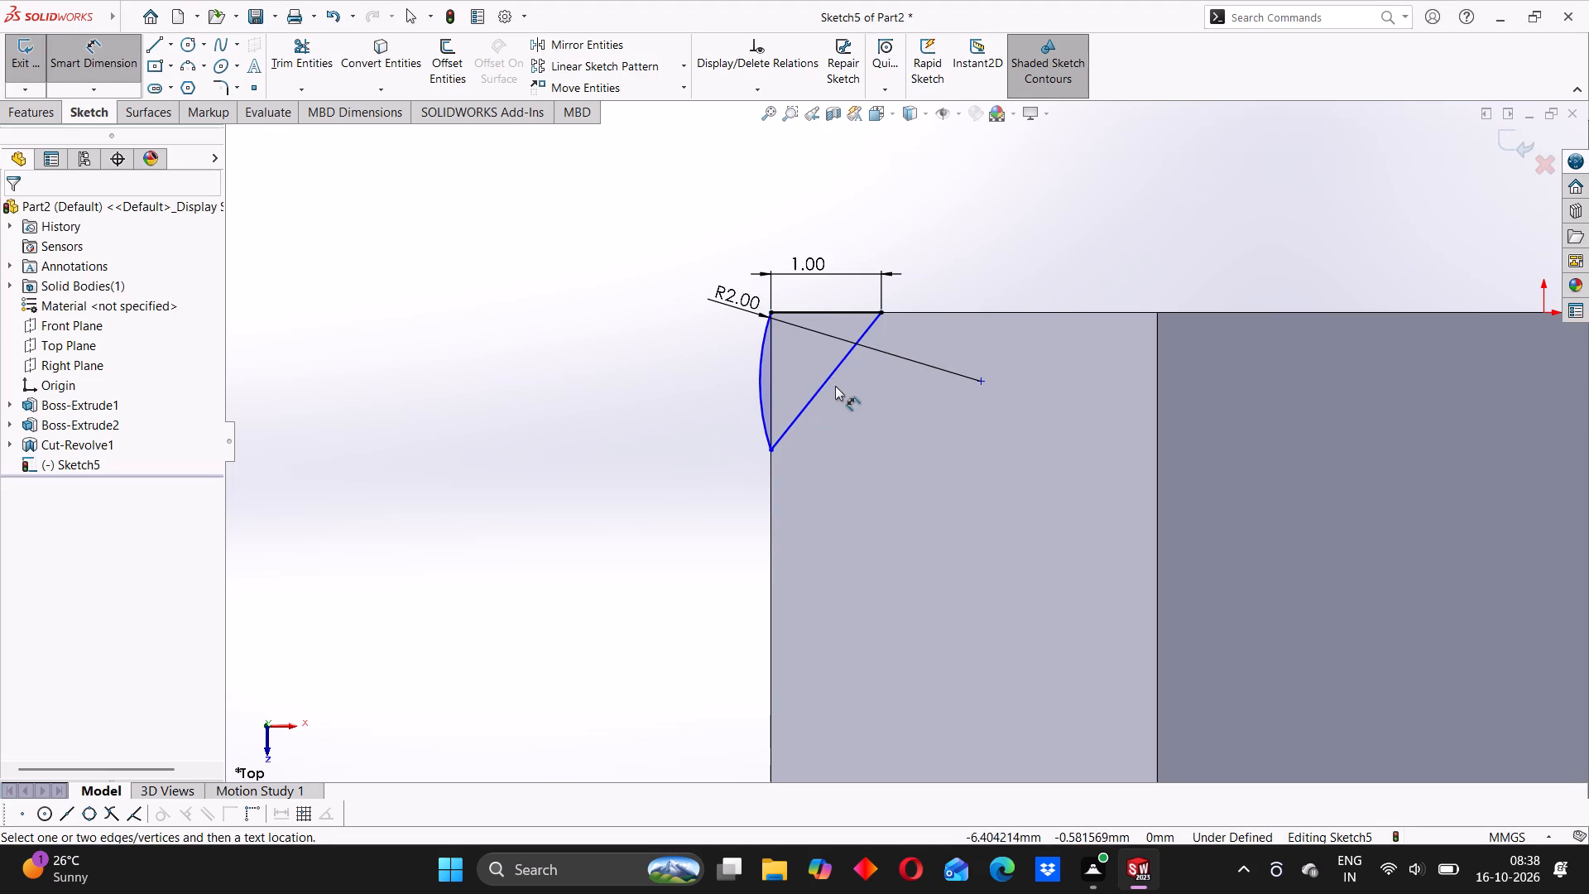
# Dimension the angle between the slanted line and the hexagon's vertical side edge as 45°.
pyautogui.click(820, 383)
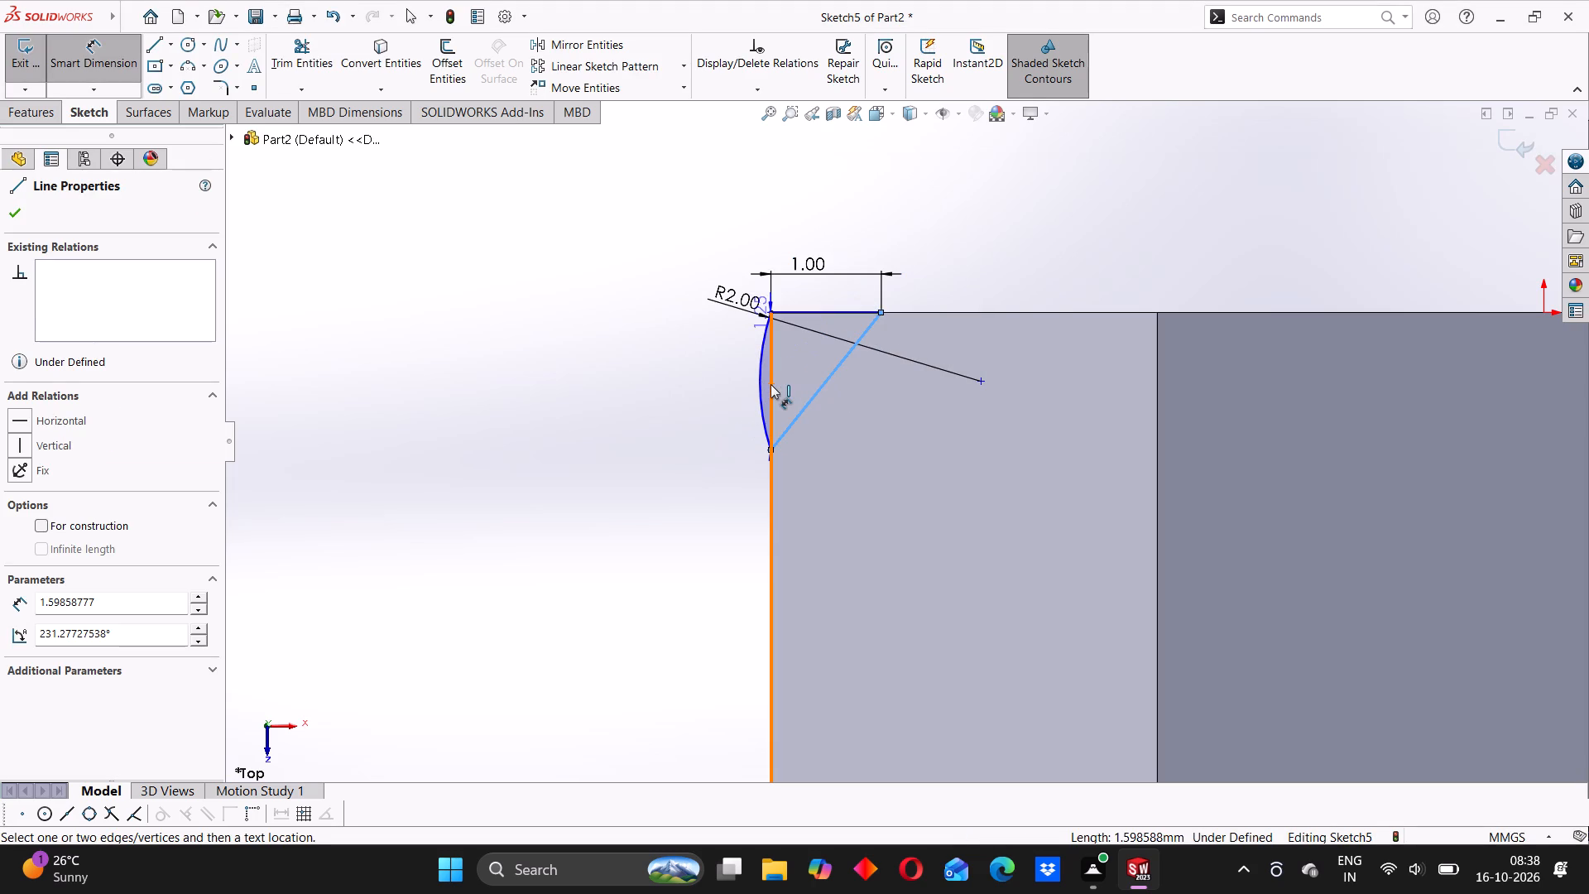
pyautogui.click(770, 384)
pyautogui.click(794, 377)
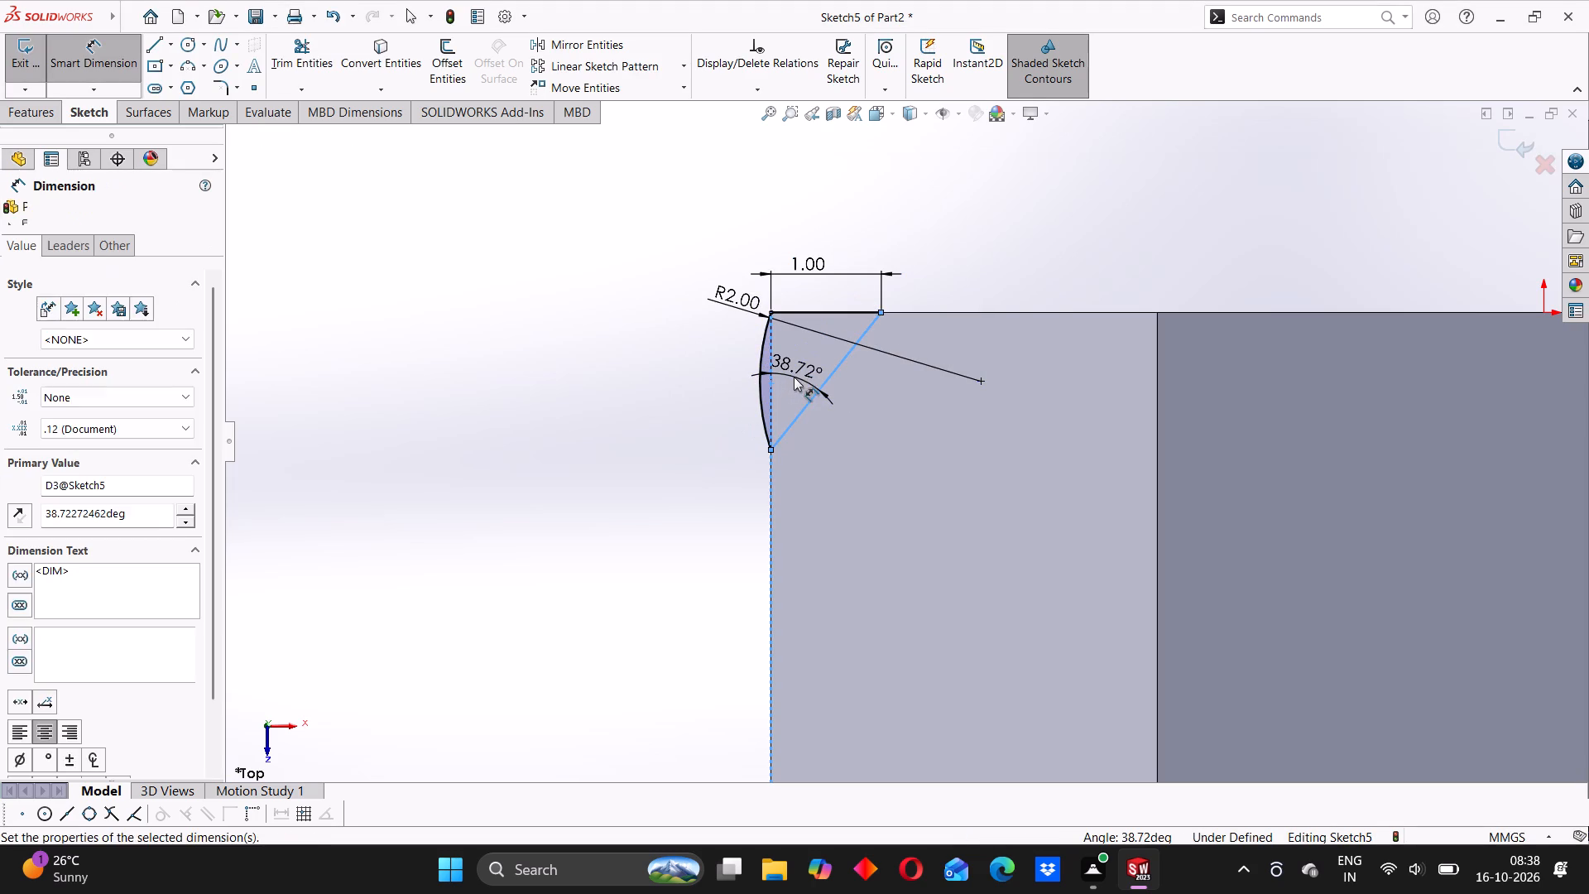
pyautogui.write('45')
pyautogui.press('Return')
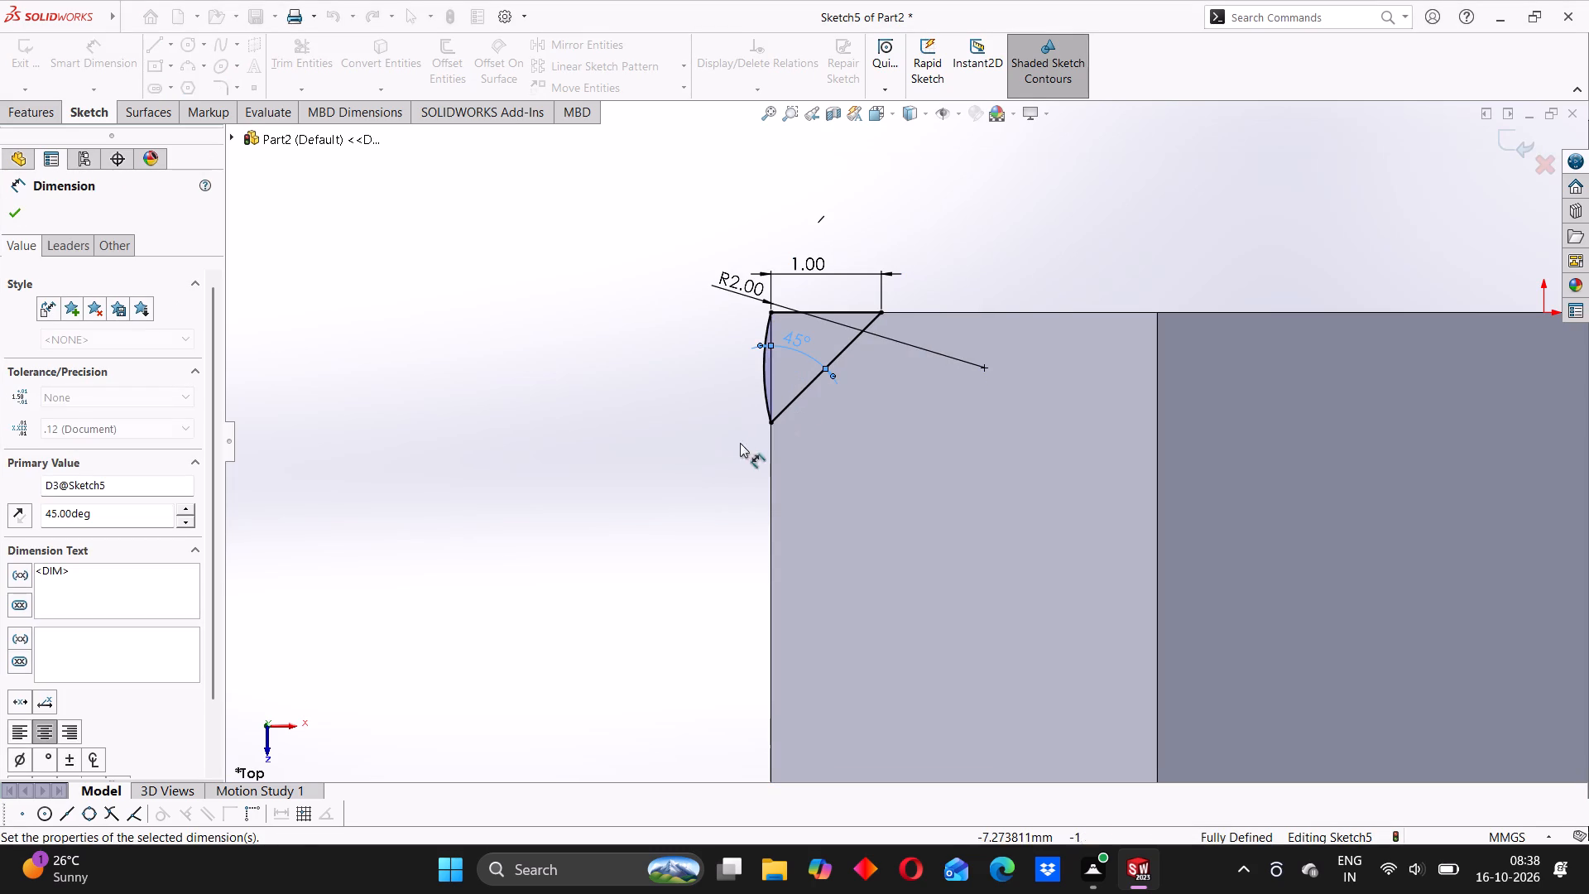
pyautogui.click(578, 424)
# Draw a vertical centerline from the origin, extending outward beyond the hexagon's end face.
pyautogui.scroll(5, 1177, 366)
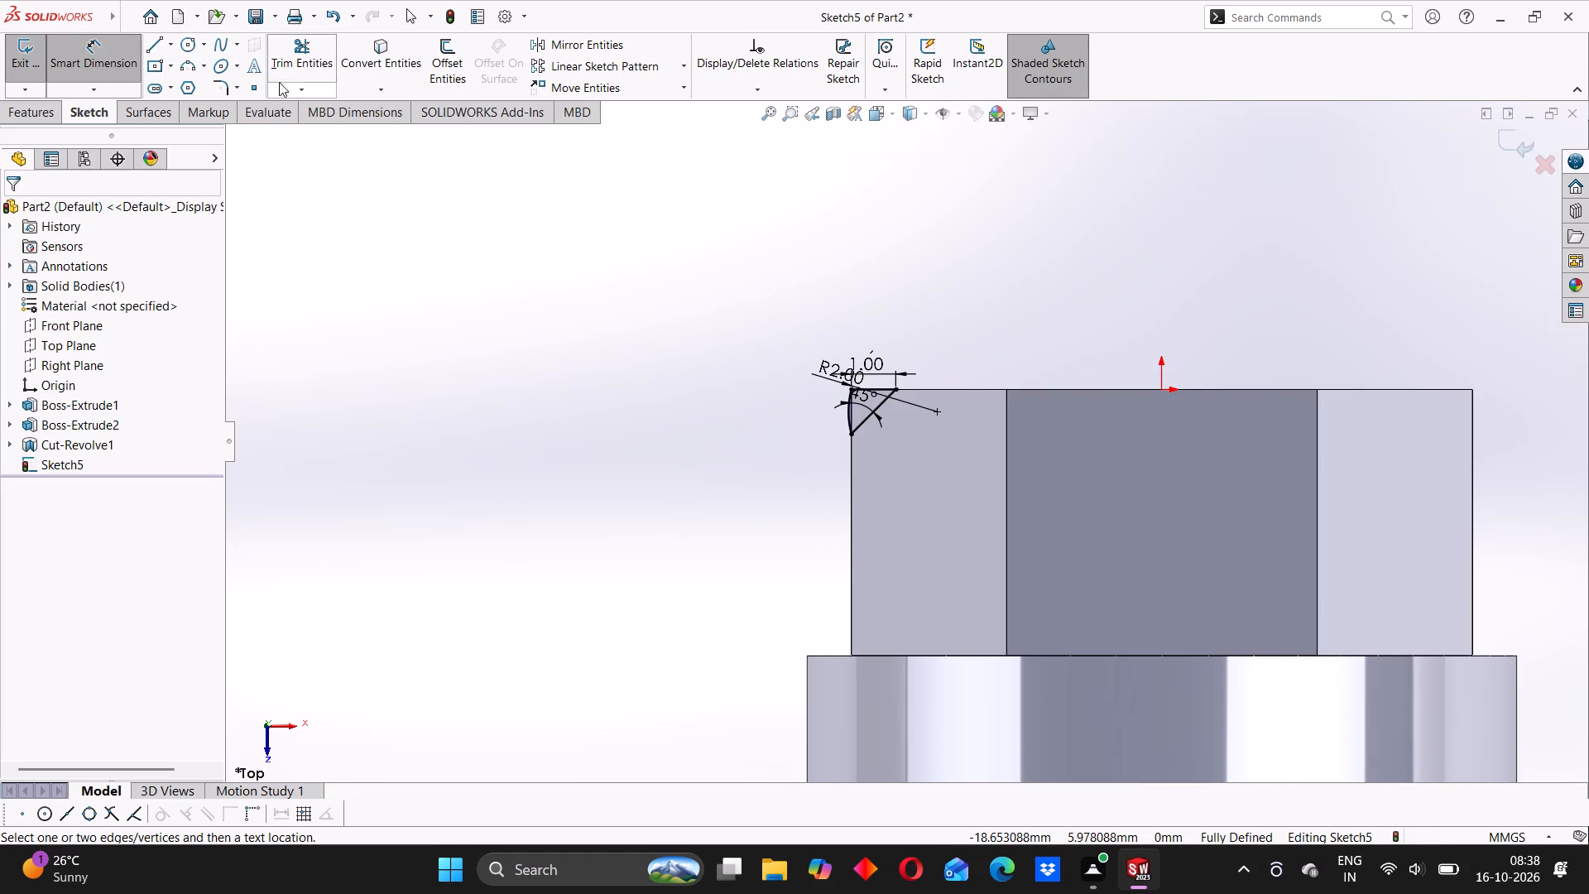
pyautogui.click(166, 50)
pyautogui.click(185, 85)
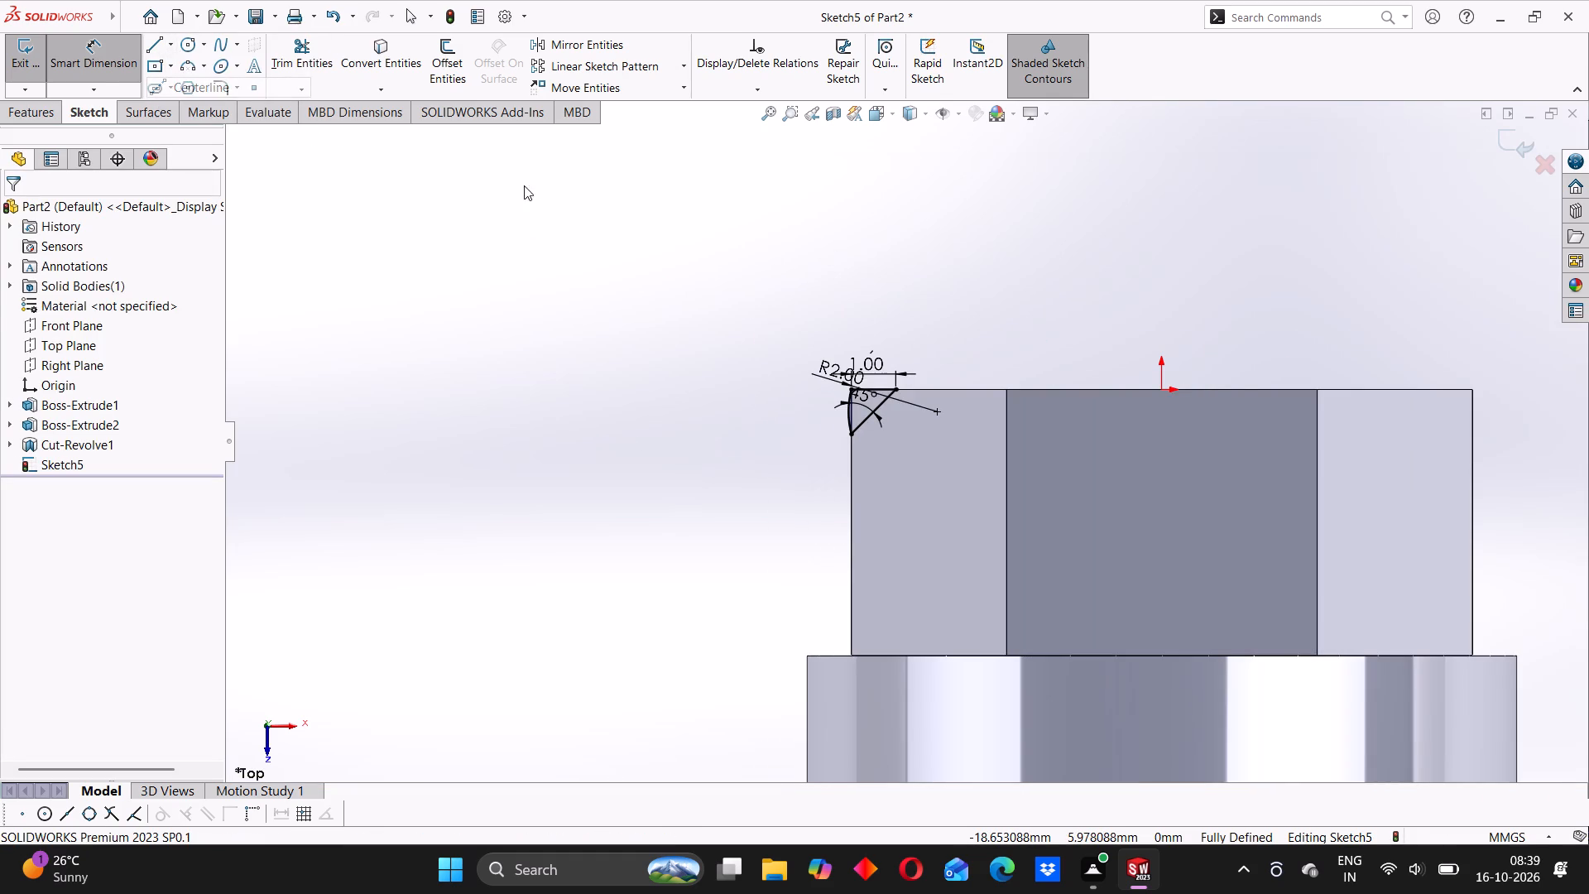
pyautogui.click(1159, 388)
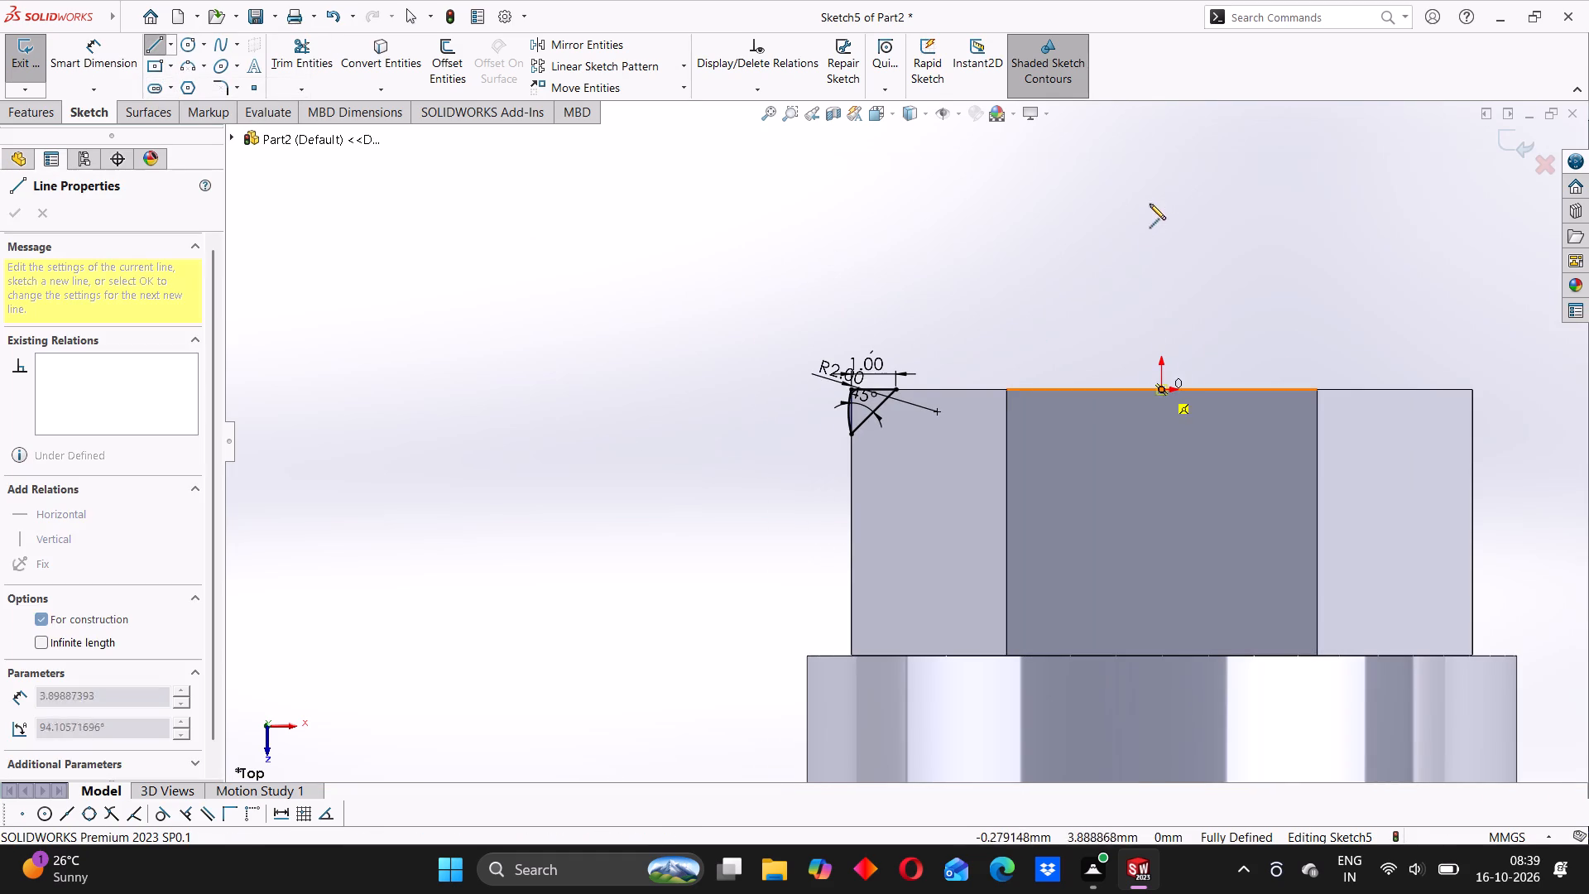
pyautogui.click(1164, 189)
pyautogui.rightClick(1054, 214)
pyautogui.click(1088, 223)
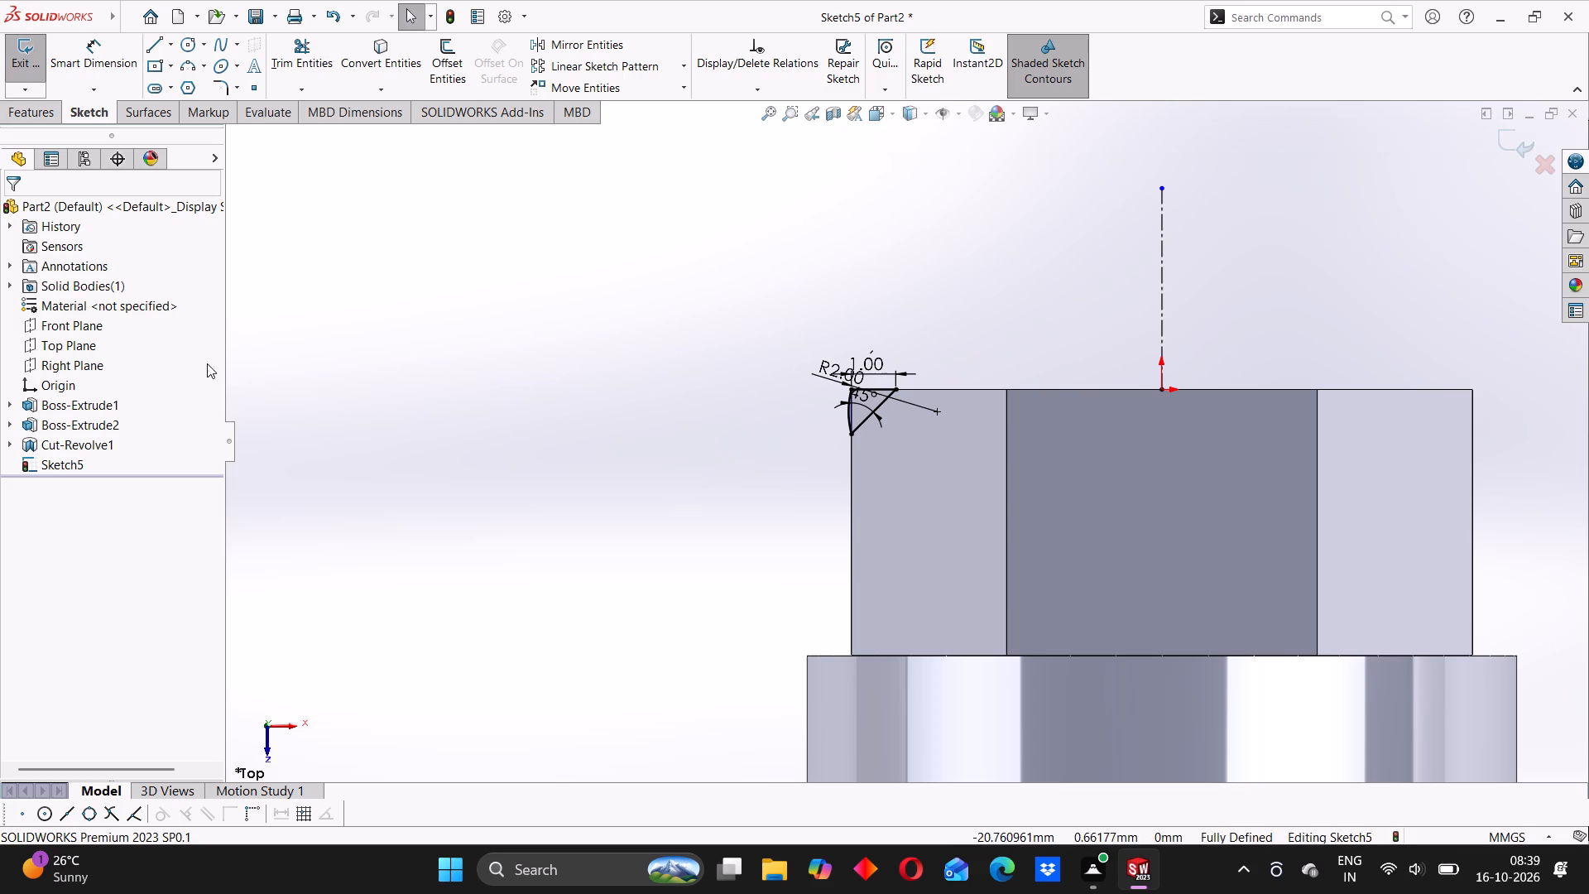
# Revolve-cut the corner profile 360° about the centerline to chamfer the hexagon's end corners.
pyautogui.click(48, 117)
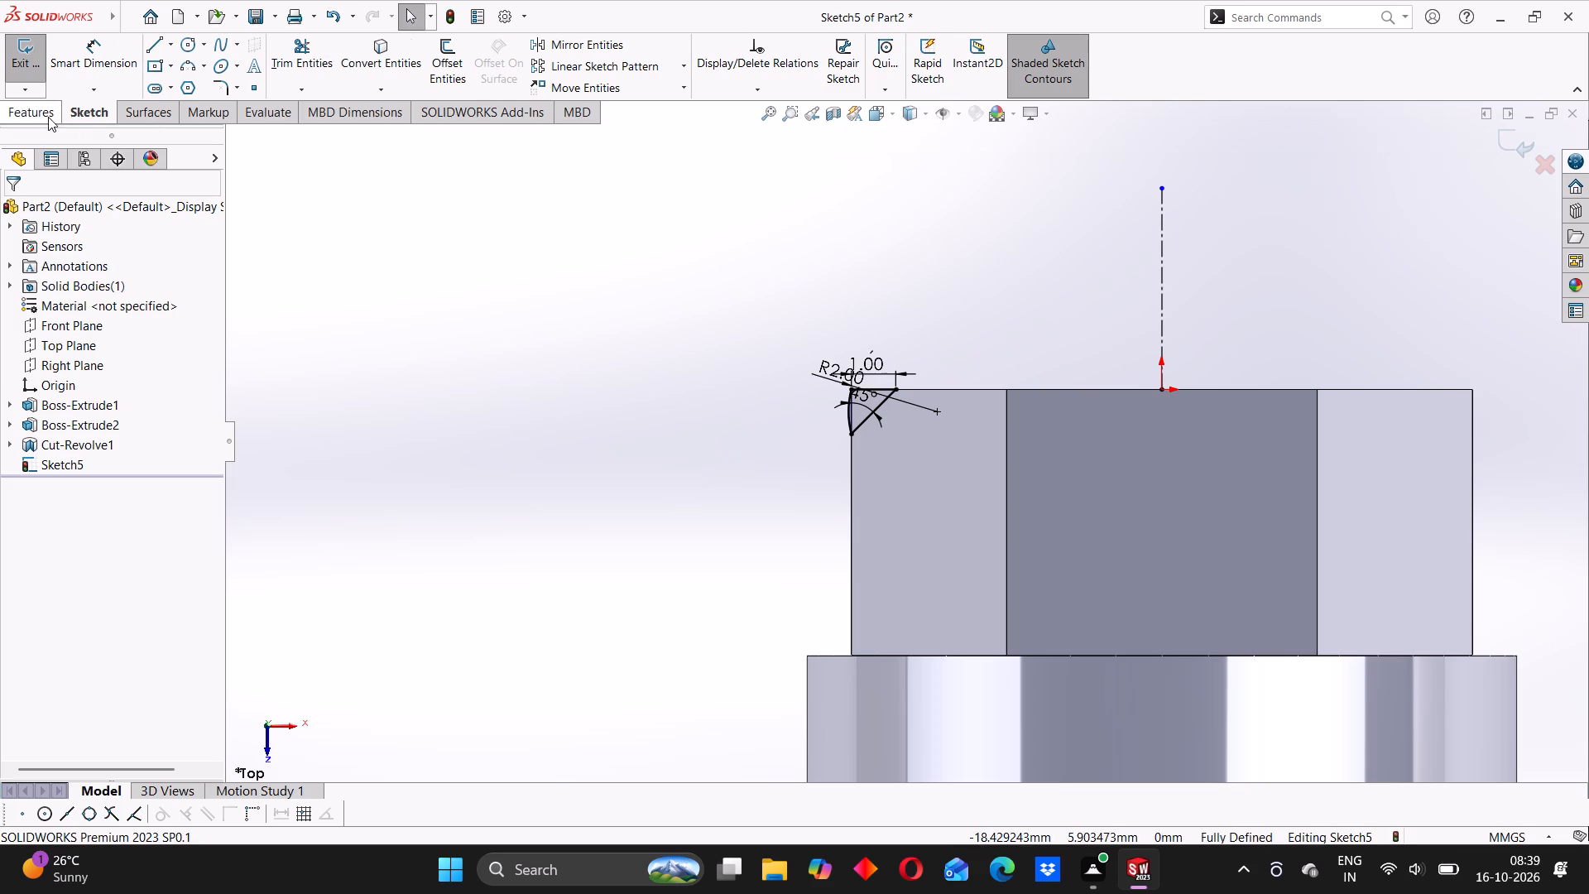
pyautogui.click(399, 63)
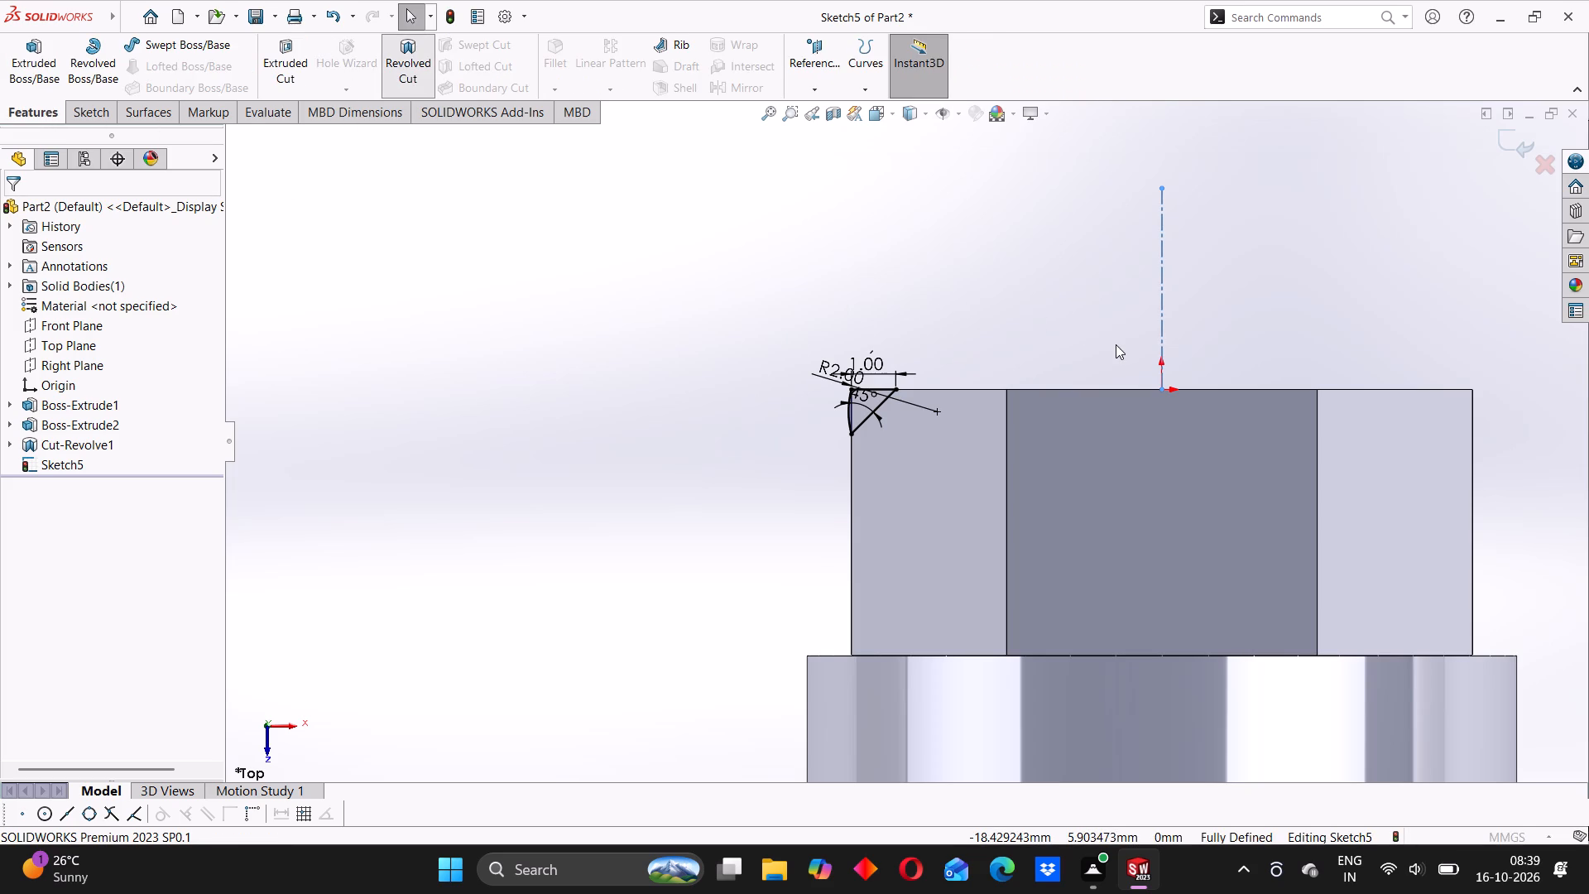
pyautogui.moveTo(1112, 340); pyautogui.dragTo(1109, 442, button='middle')
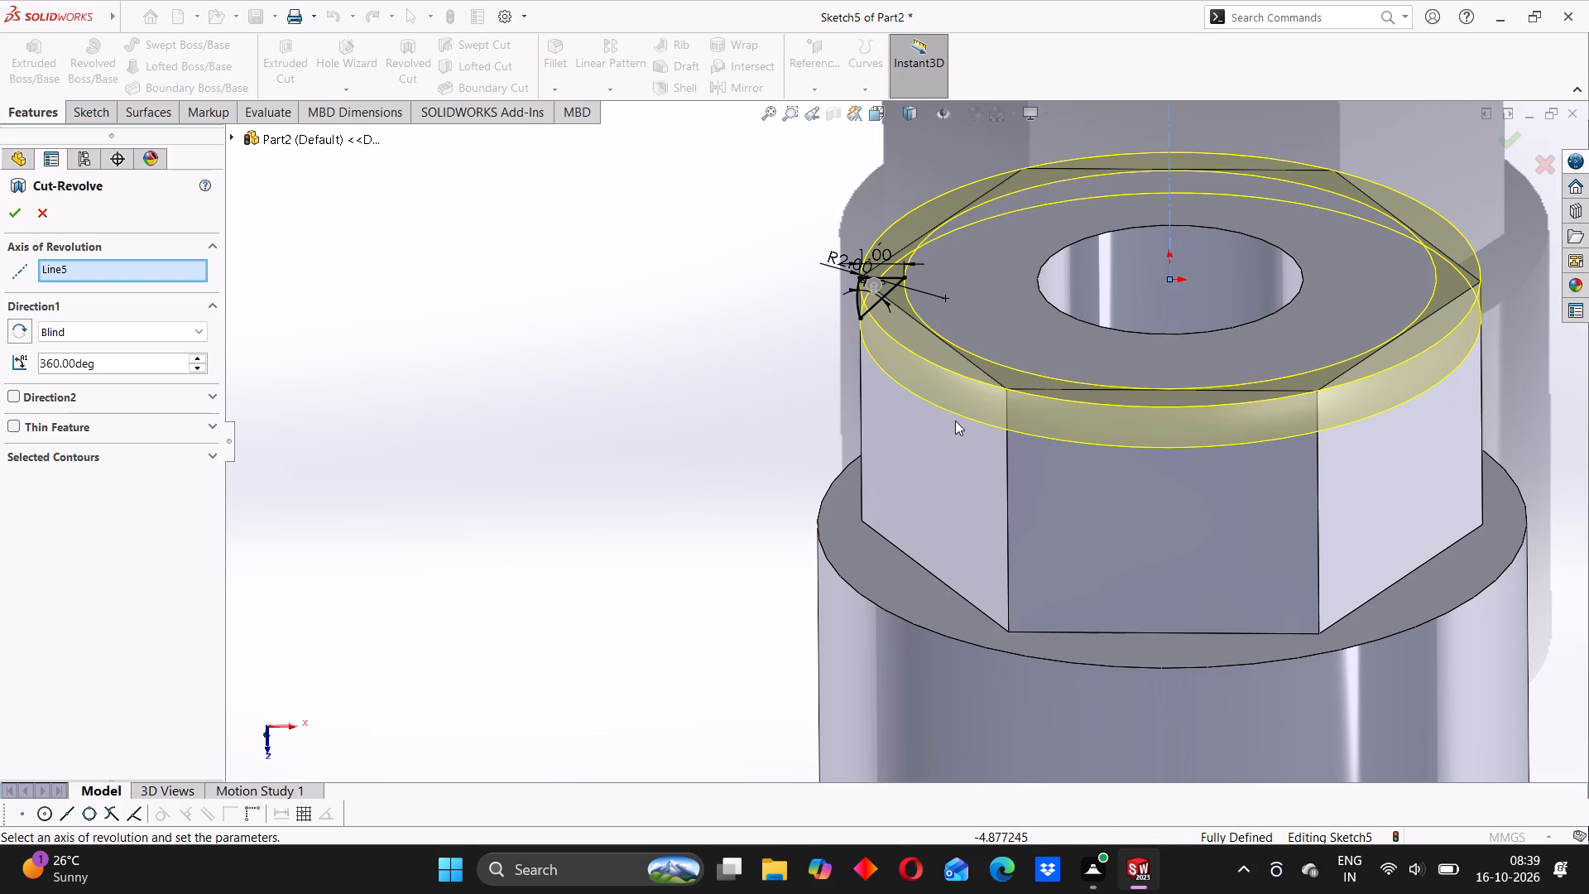
pyautogui.click(7, 214)
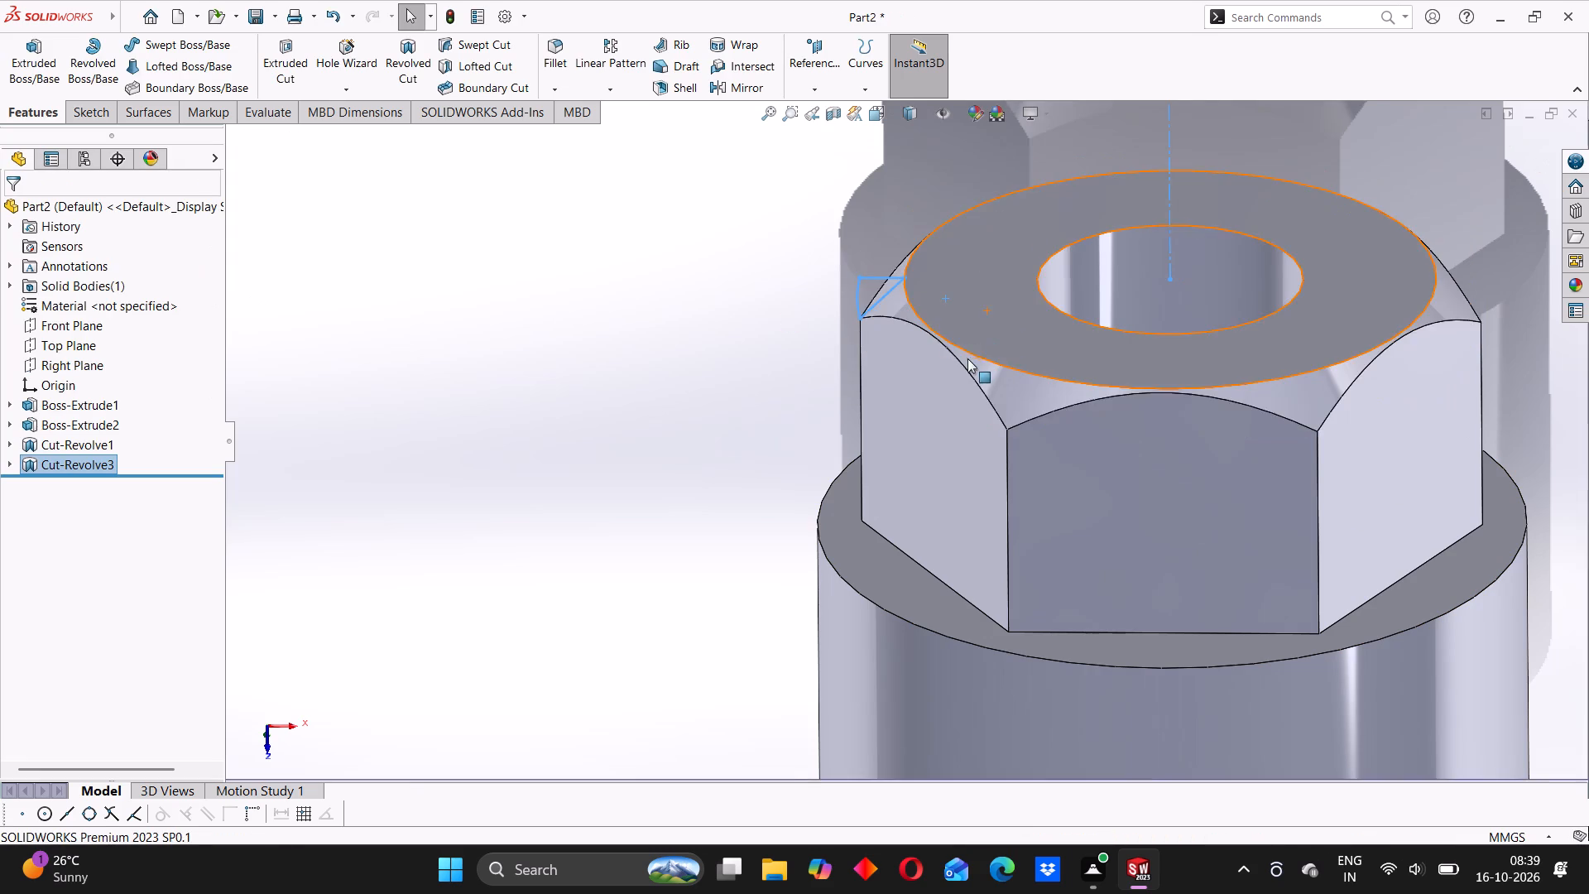
# Examine the chamfered corners of the hexagonal end from several angles, close up and at full size.
pyautogui.moveTo(960, 361); pyautogui.dragTo(967, 372, button='middle')
pyautogui.moveTo(972, 377); pyautogui.dragTo(961, 321, button='middle')
pyautogui.click(675, 389)
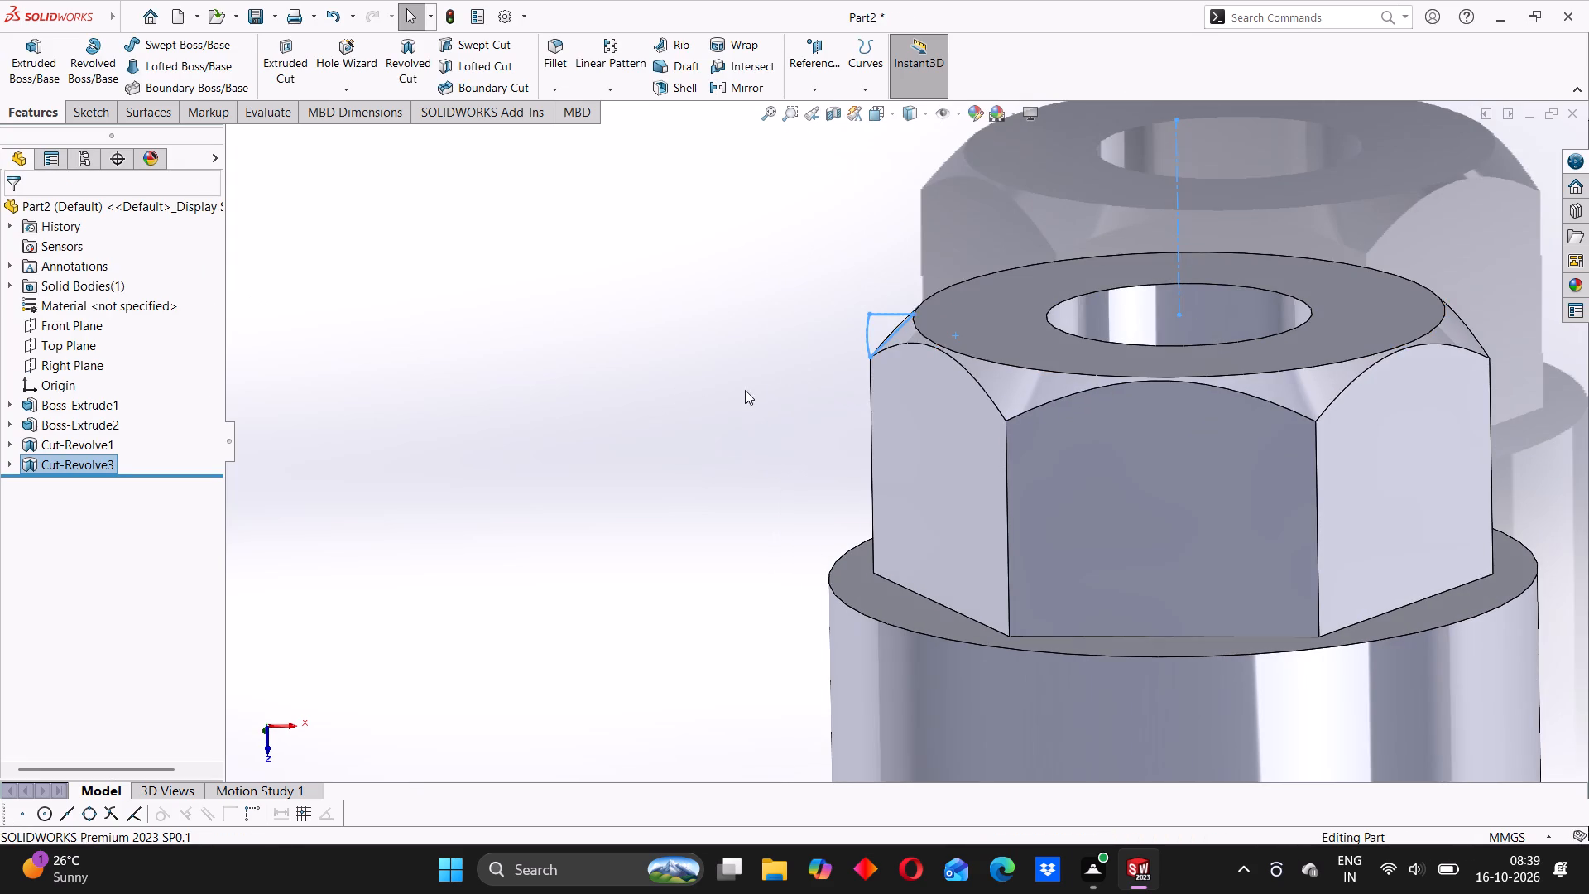
pyautogui.scroll(3, 1067, 409)
pyautogui.scroll(-2, 1015, 422)
pyautogui.moveTo(1013, 456); pyautogui.dragTo(984, 419, button='middle')
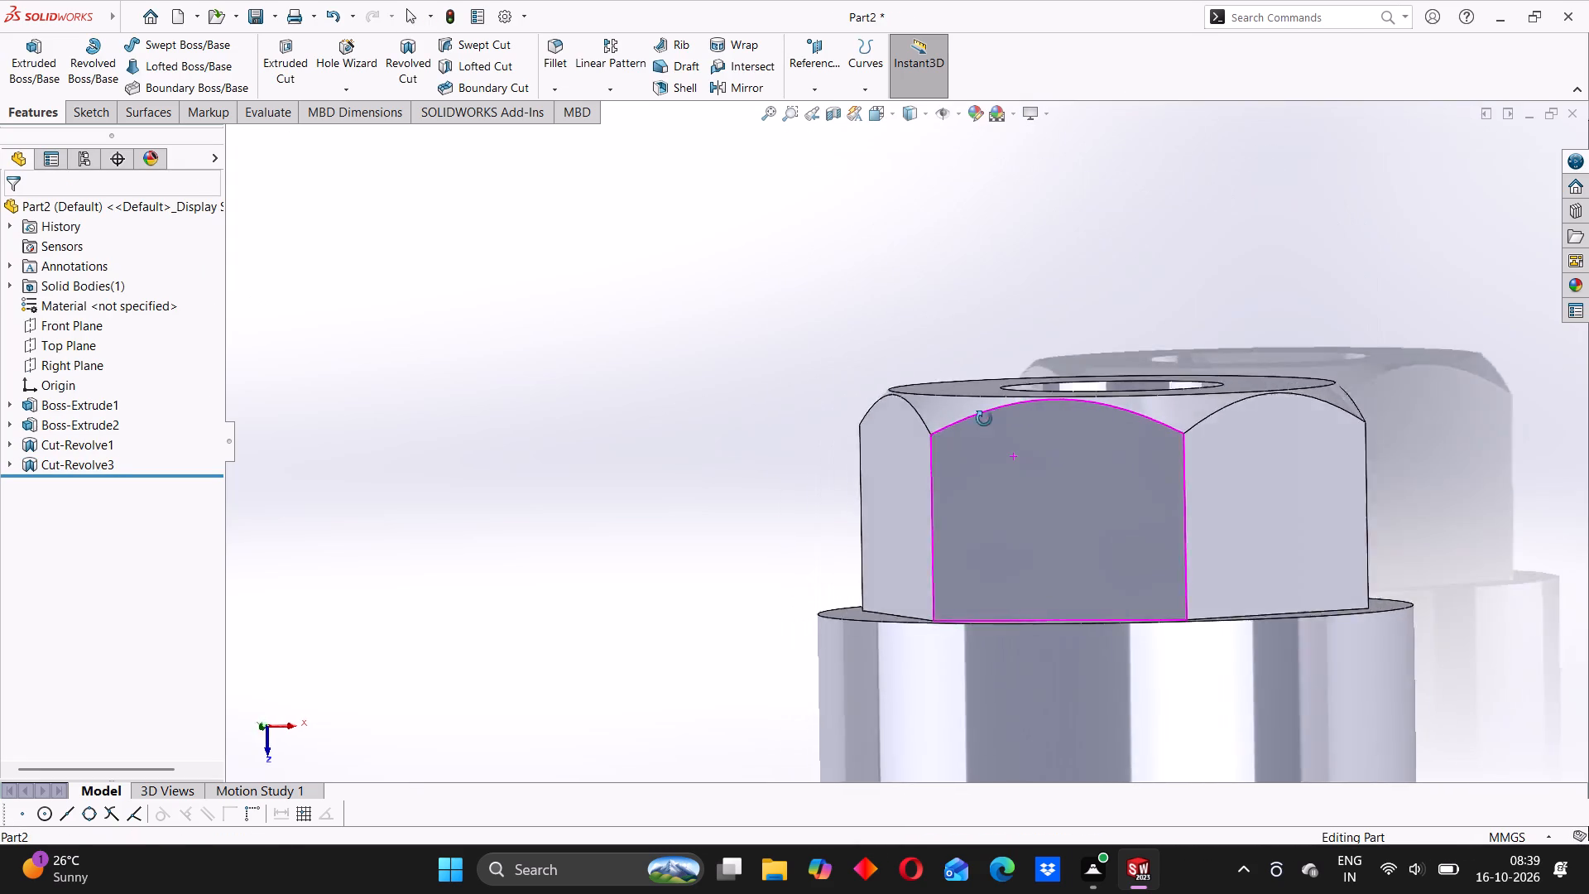
pyautogui.moveTo(984, 419); pyautogui.dragTo(949, 523, button='middle')
pyautogui.moveTo(957, 440); pyautogui.dragTo(995, 377, button='middle')
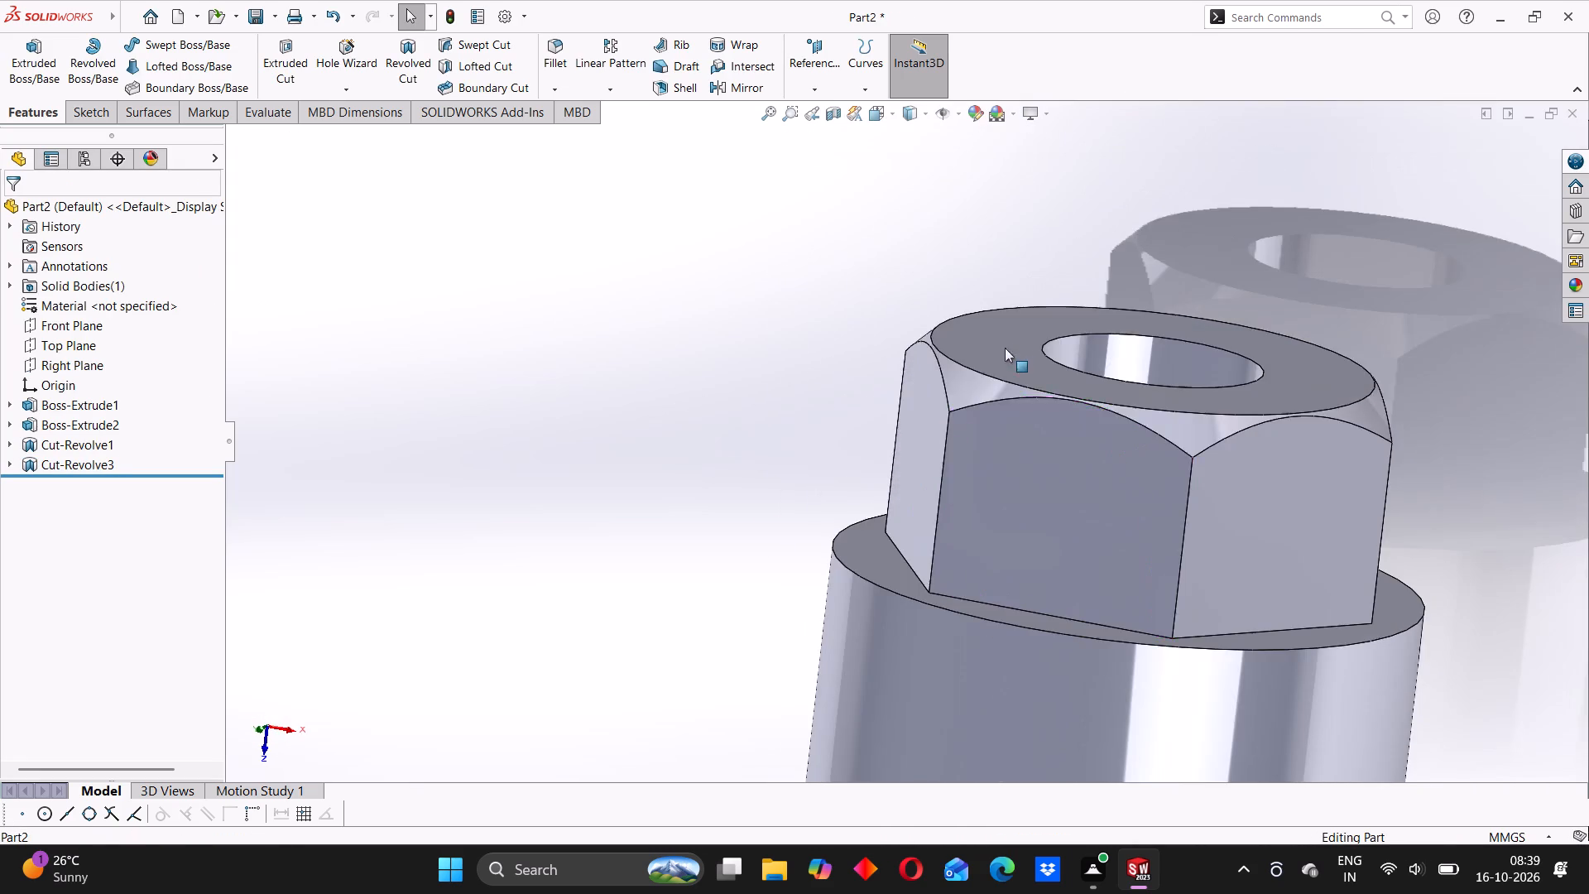
pyautogui.scroll(-3, 900, 387)
pyautogui.moveTo(895, 401); pyautogui.dragTo(1080, 450, button='middle')
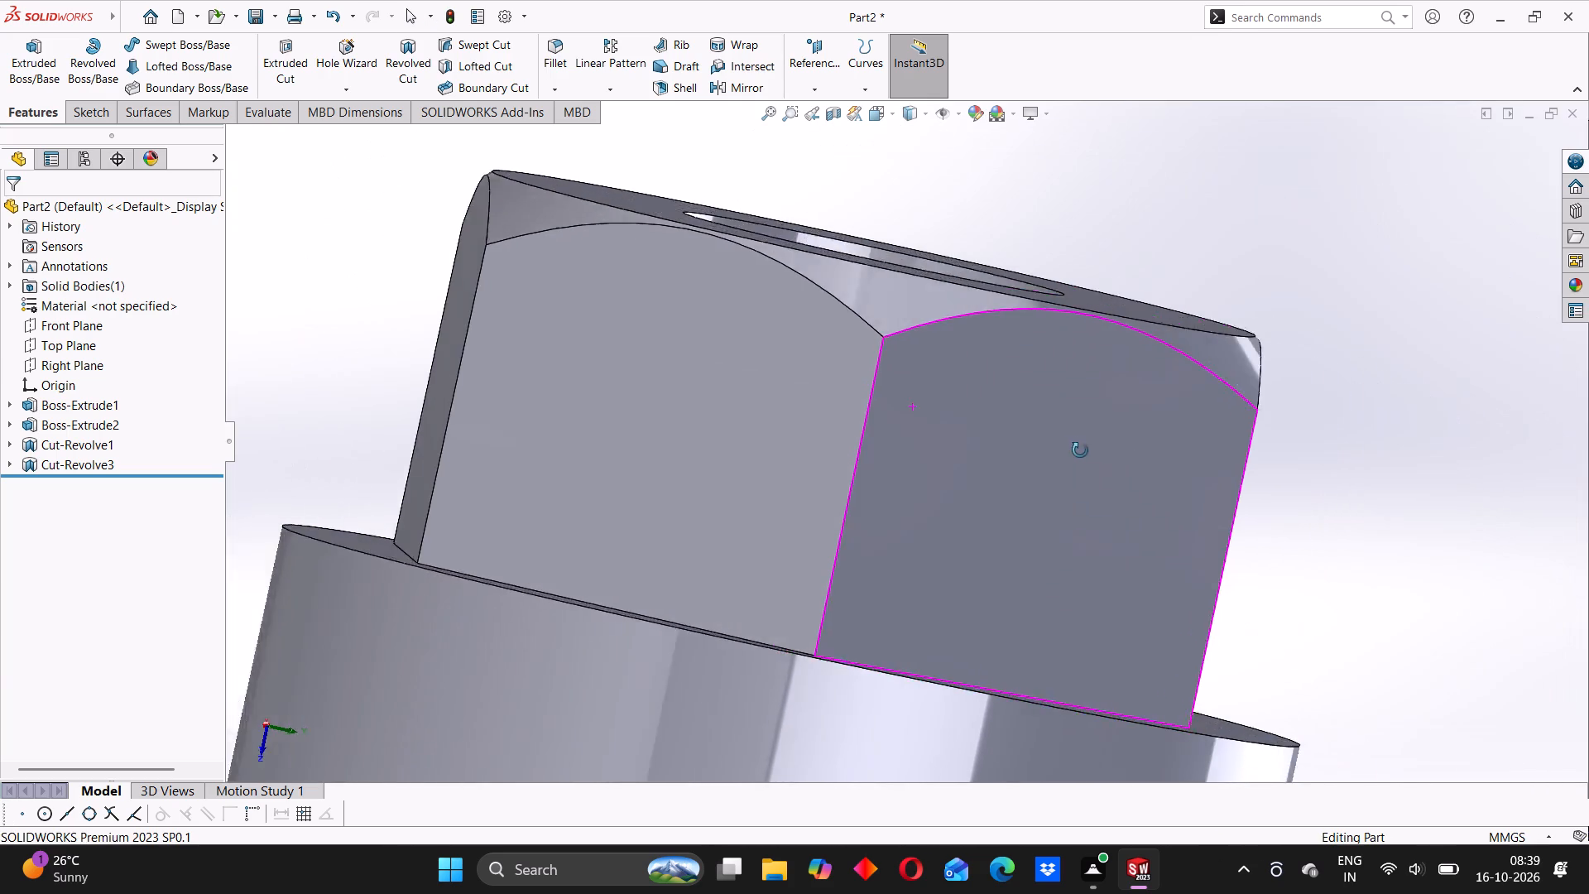
pyautogui.moveTo(1080, 450); pyautogui.dragTo(961, 430, button='middle')
pyautogui.scroll(4, 1172, 430)
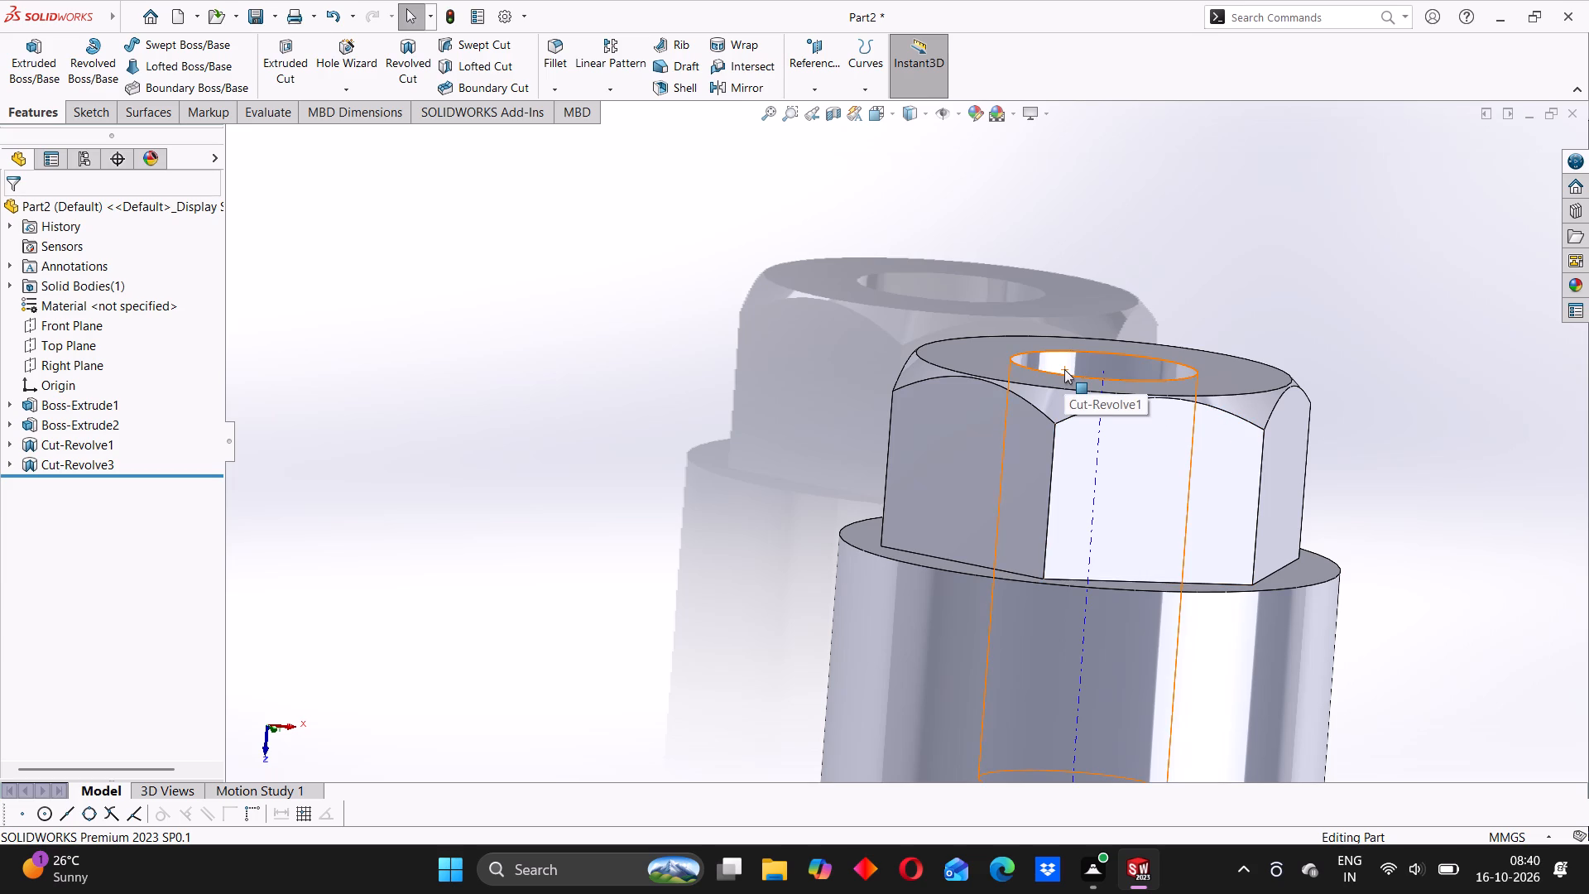
pyautogui.scroll(2, 1135, 461)
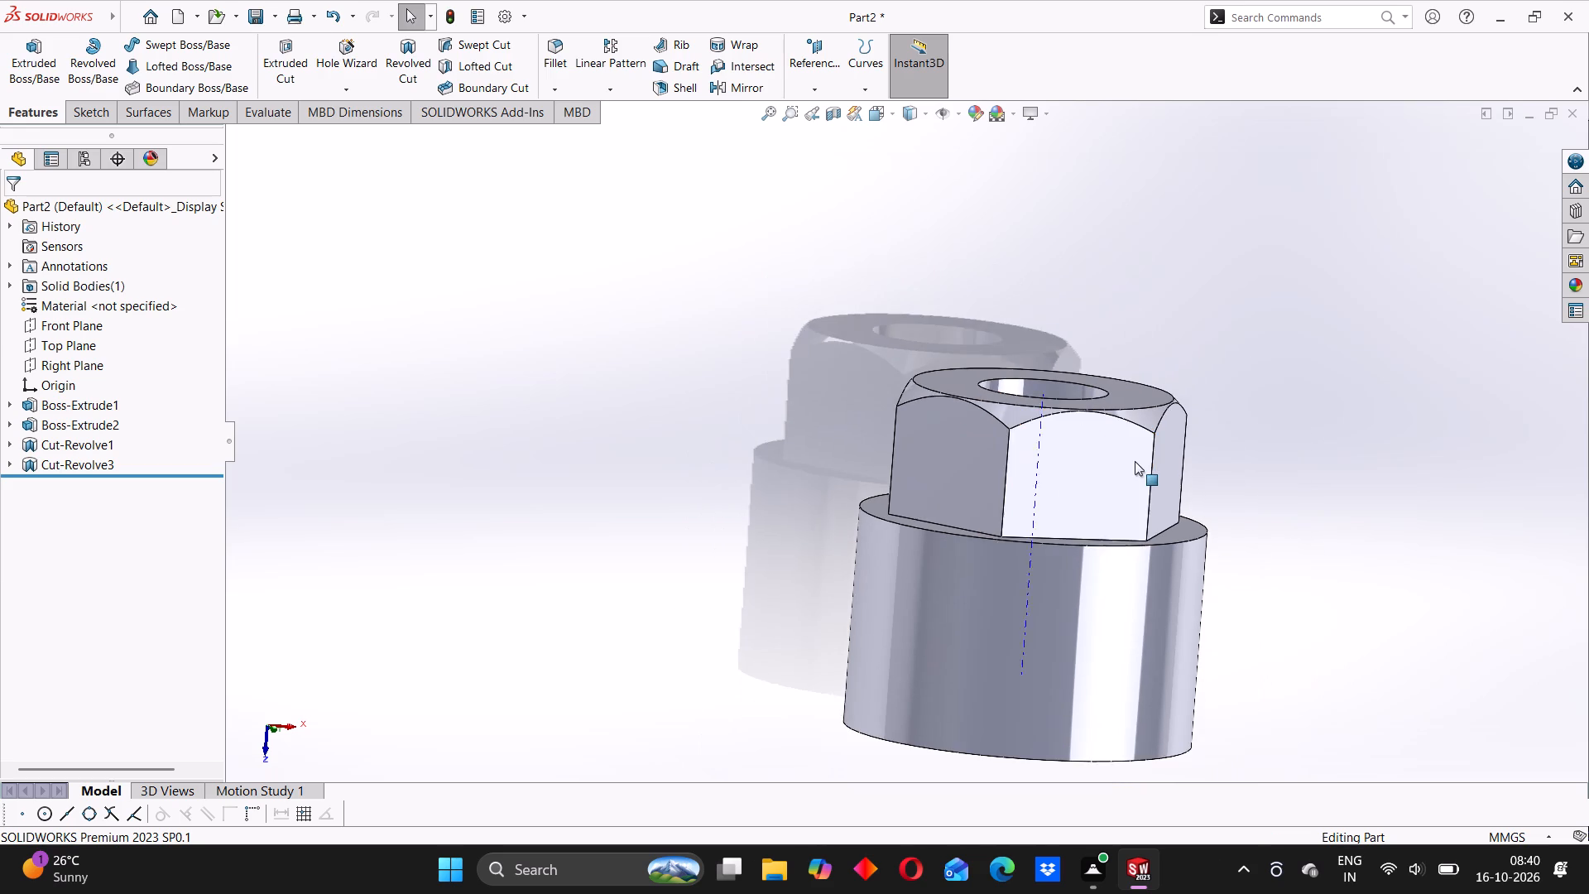
pyautogui.moveTo(1135, 461); pyautogui.dragTo(894, 541, button='middle')
pyautogui.moveTo(927, 502); pyautogui.dragTo(977, 511, button='middle')
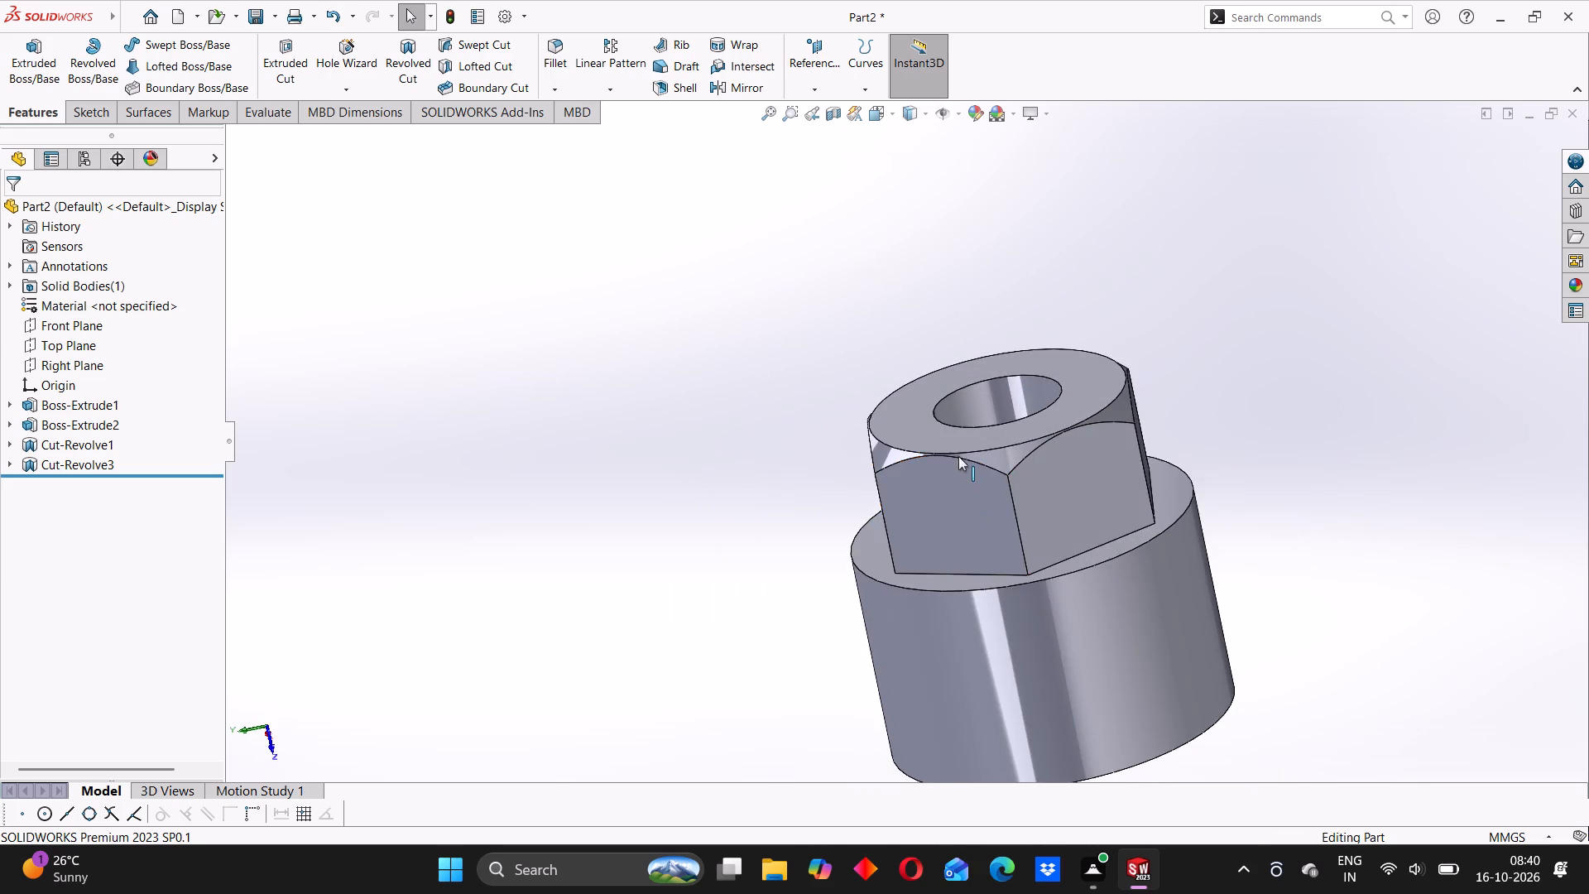
pyautogui.scroll(-3, 958, 456)
pyautogui.moveTo(765, 608); pyautogui.dragTo(825, 478, button='middle')
pyautogui.click(683, 507)
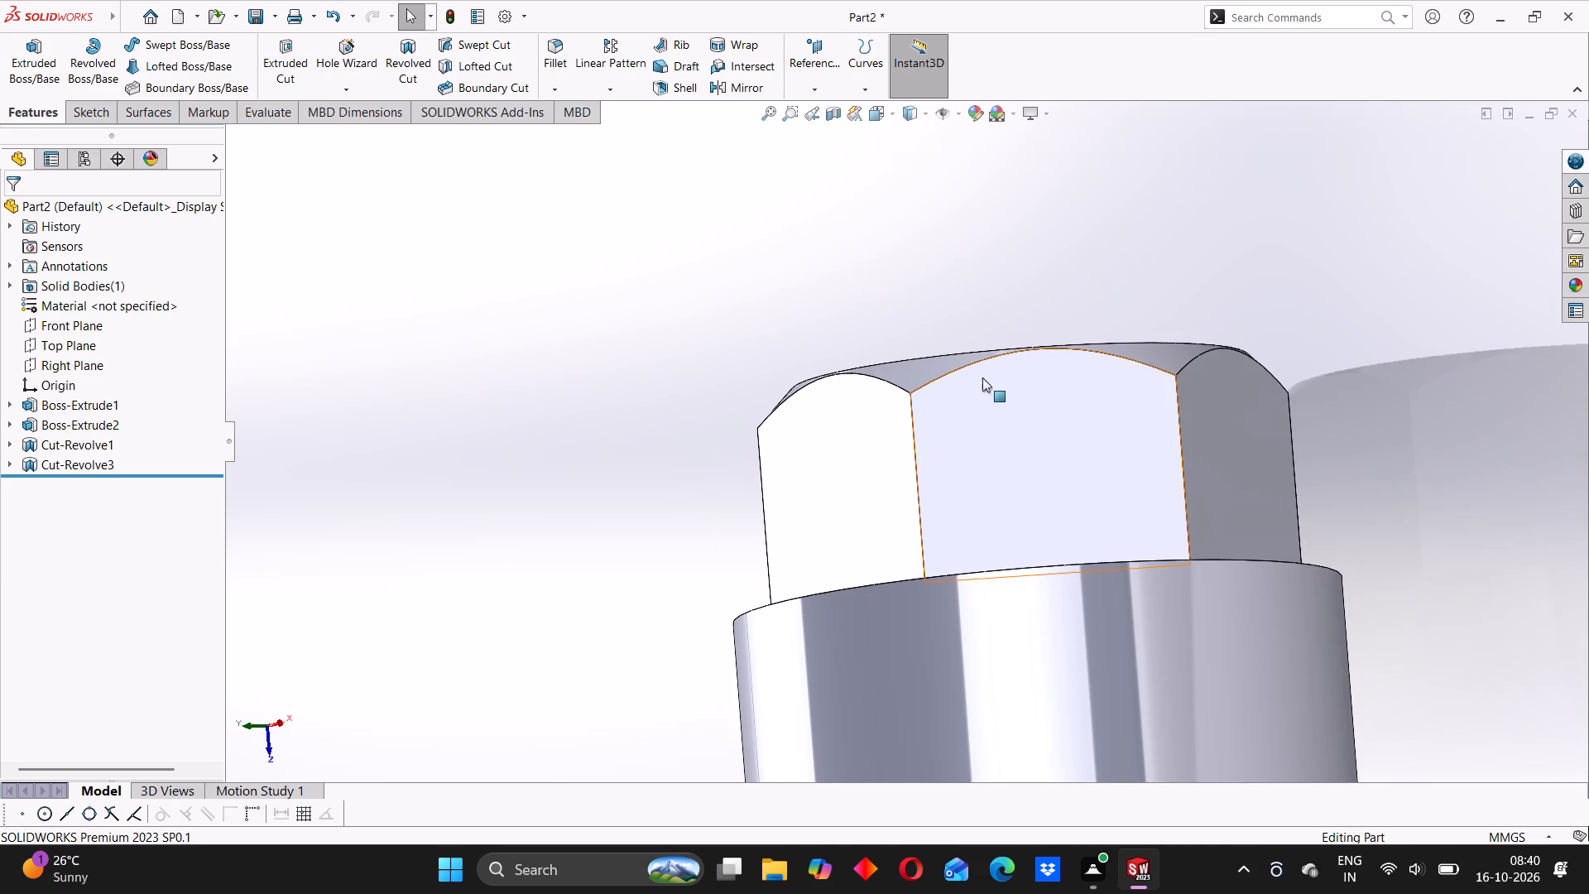
pyautogui.moveTo(1022, 356); pyautogui.dragTo(1048, 575, button='middle')
pyautogui.scroll(4, 1021, 437)
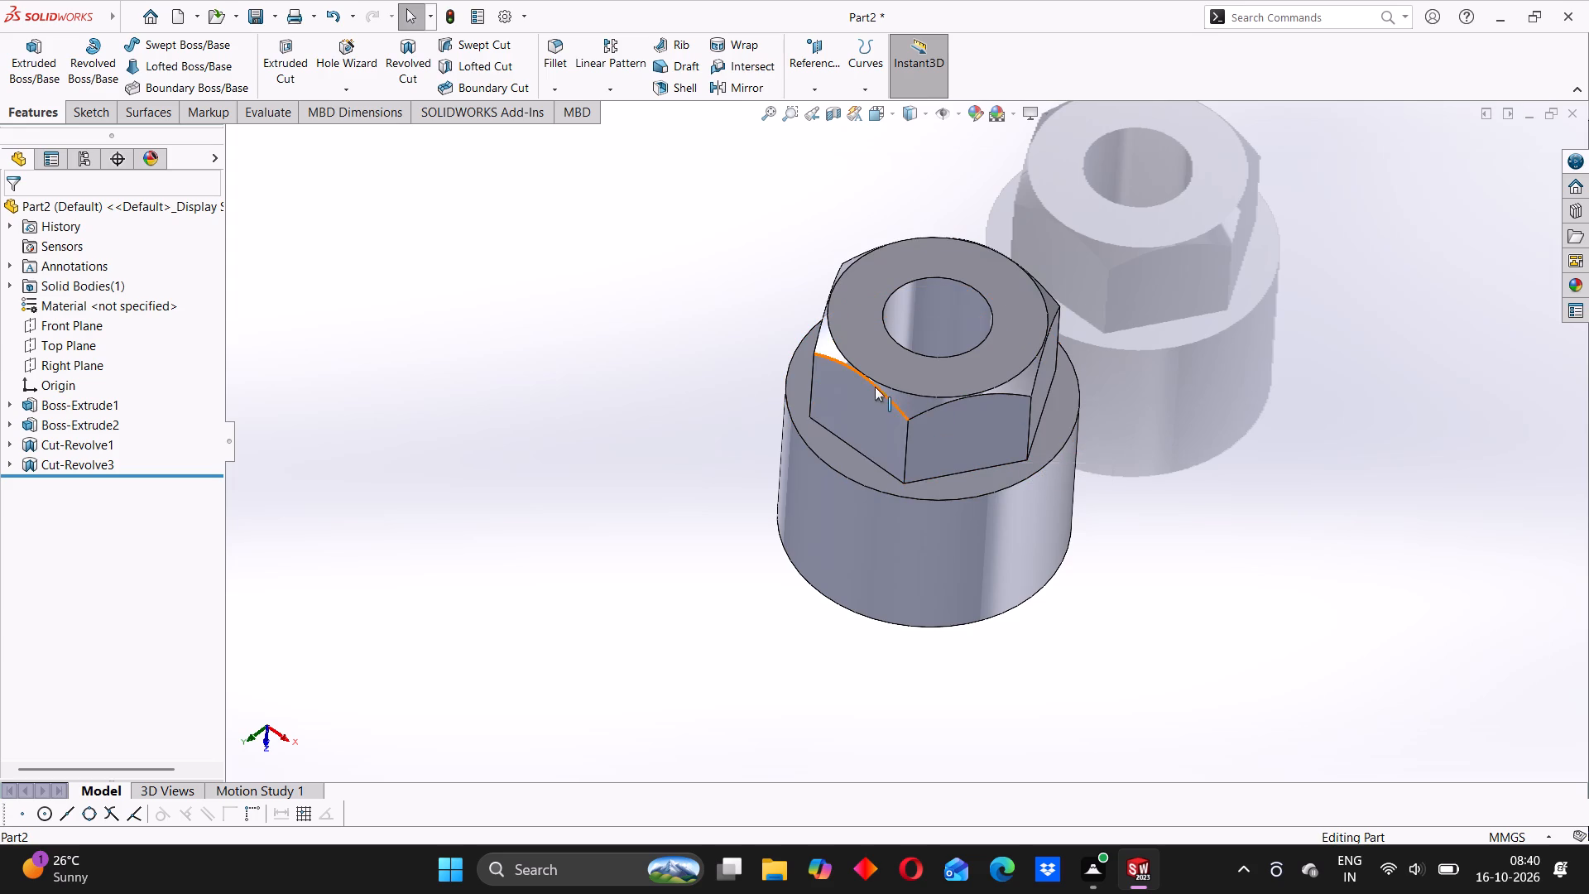
pyautogui.scroll(-1, 843, 376)
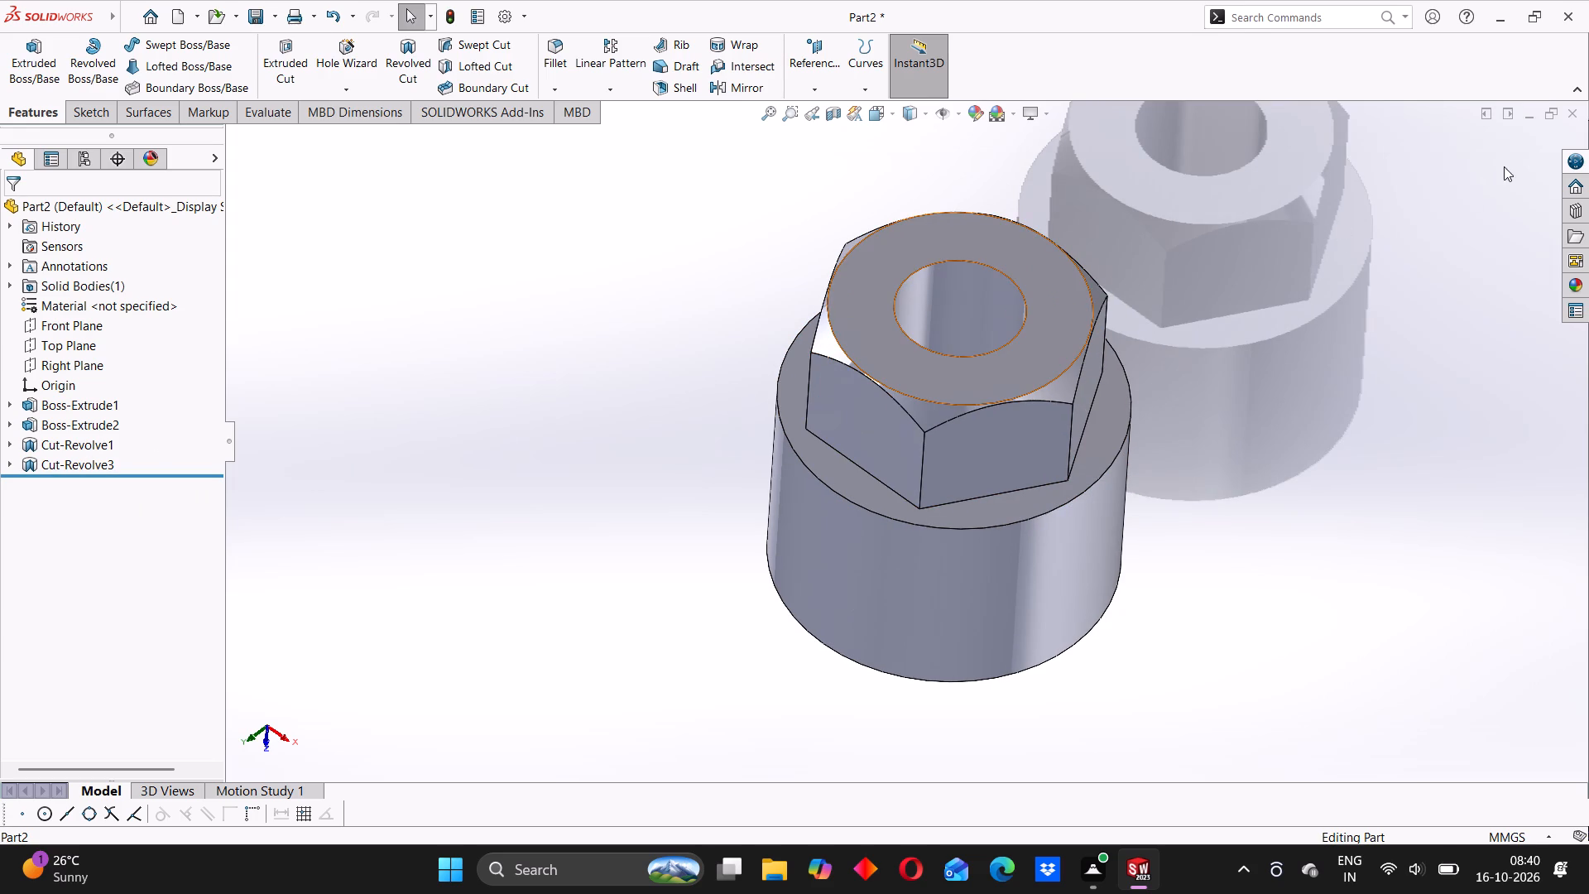
# Edit the corner cut's sketch, set the horizontal line's length to 2 mm, and rebuild the revolved cut.
pyautogui.click(12, 461)
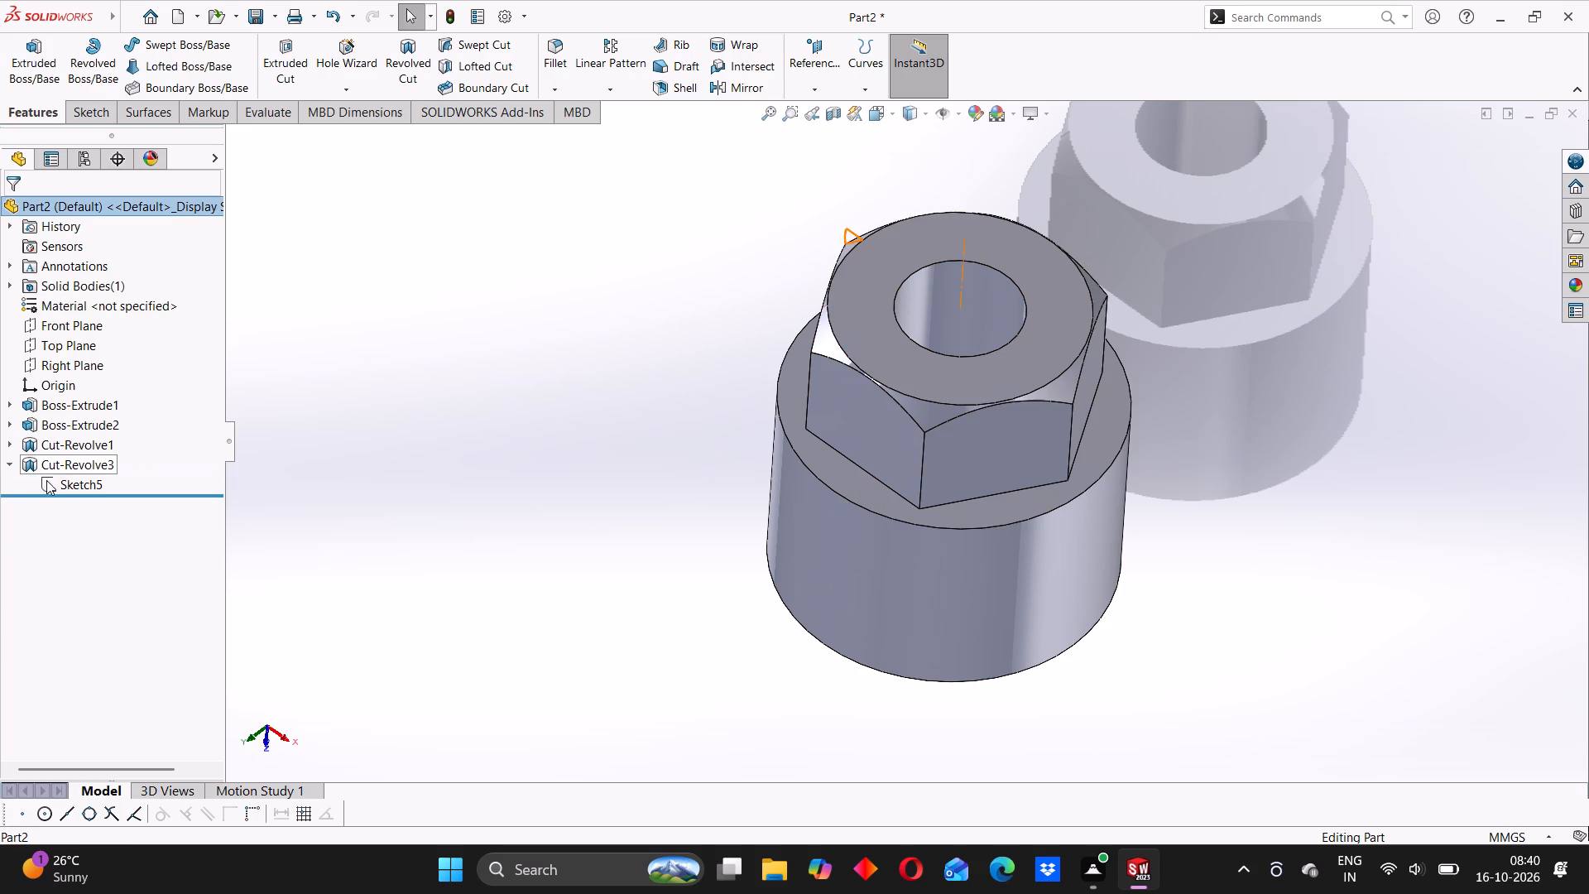
pyautogui.click(48, 480)
pyautogui.click(65, 433)
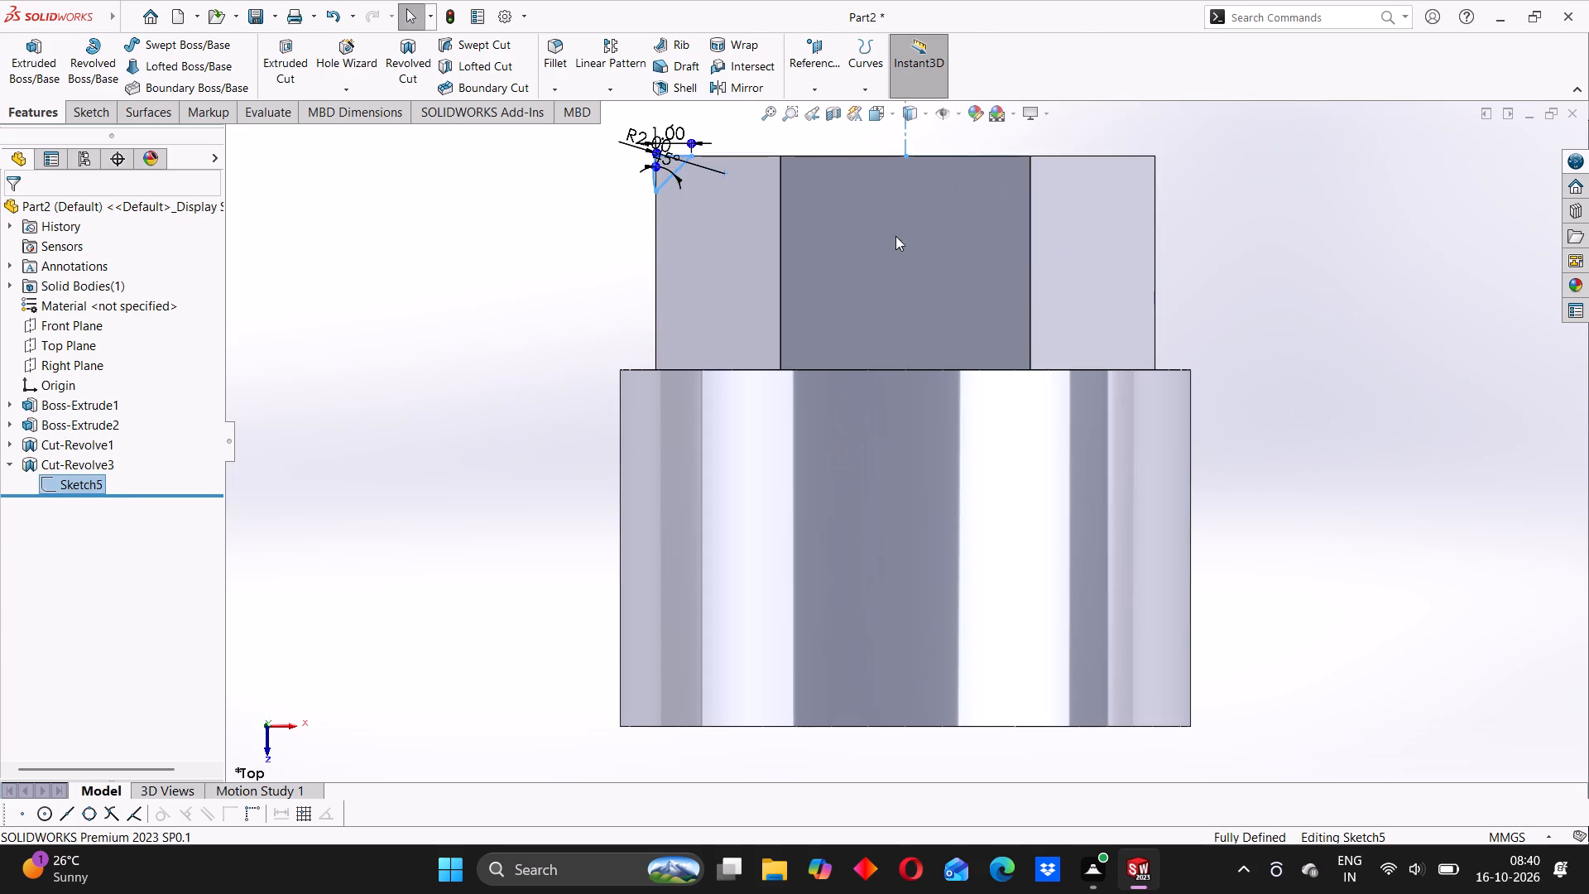
pyautogui.scroll(-5, 672, 161)
pyautogui.scroll(-4, 762, 233)
pyautogui.scroll(2, 737, 208)
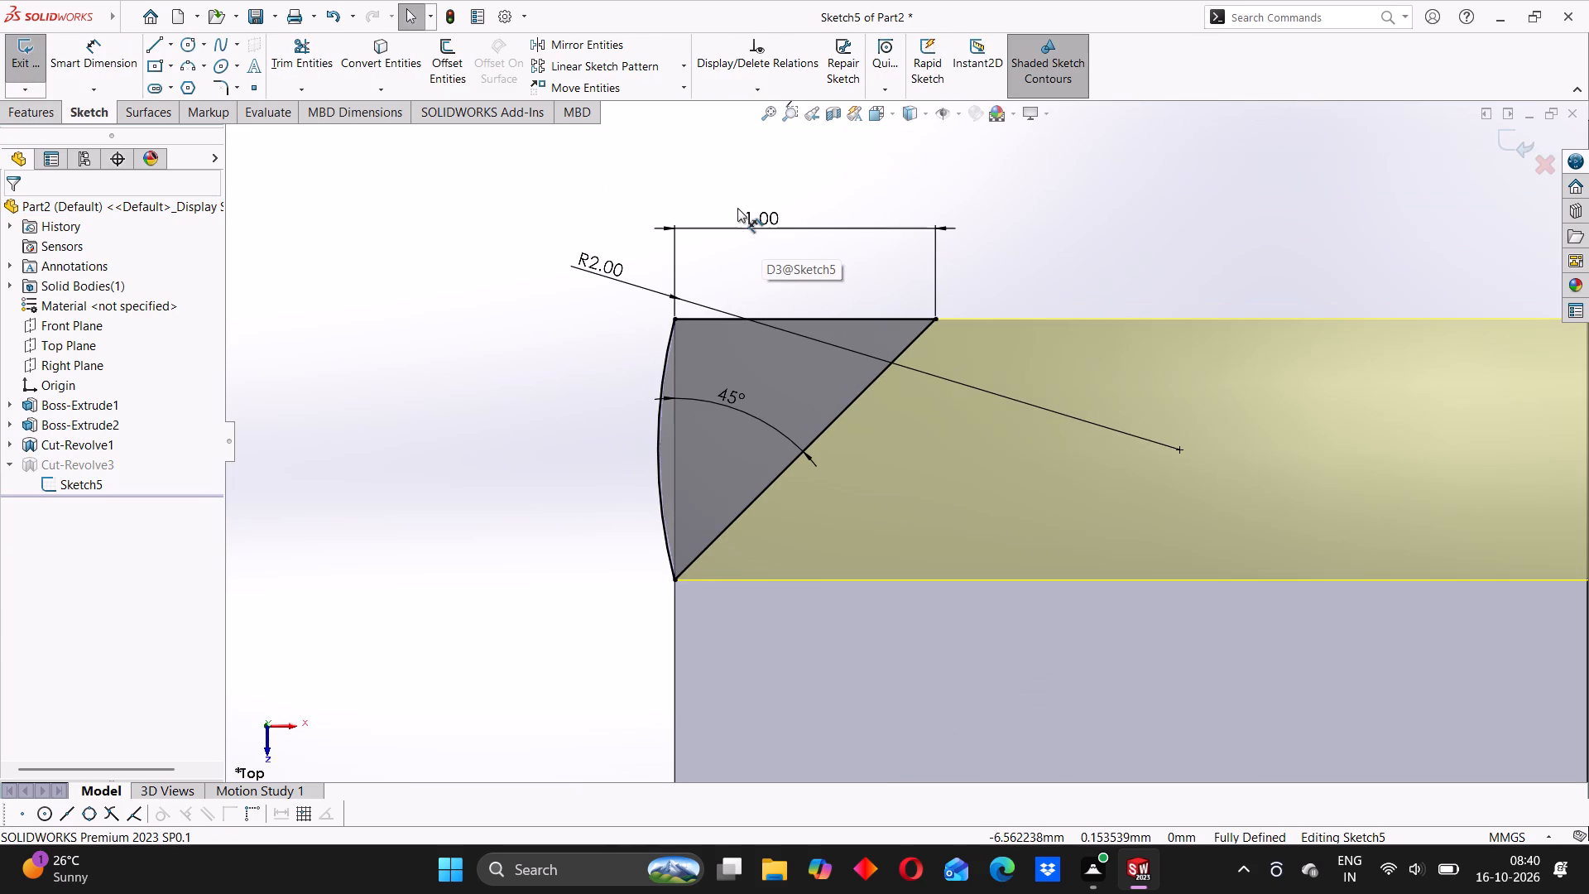
pyautogui.click(755, 214)
pyautogui.doubleClick(756, 215)
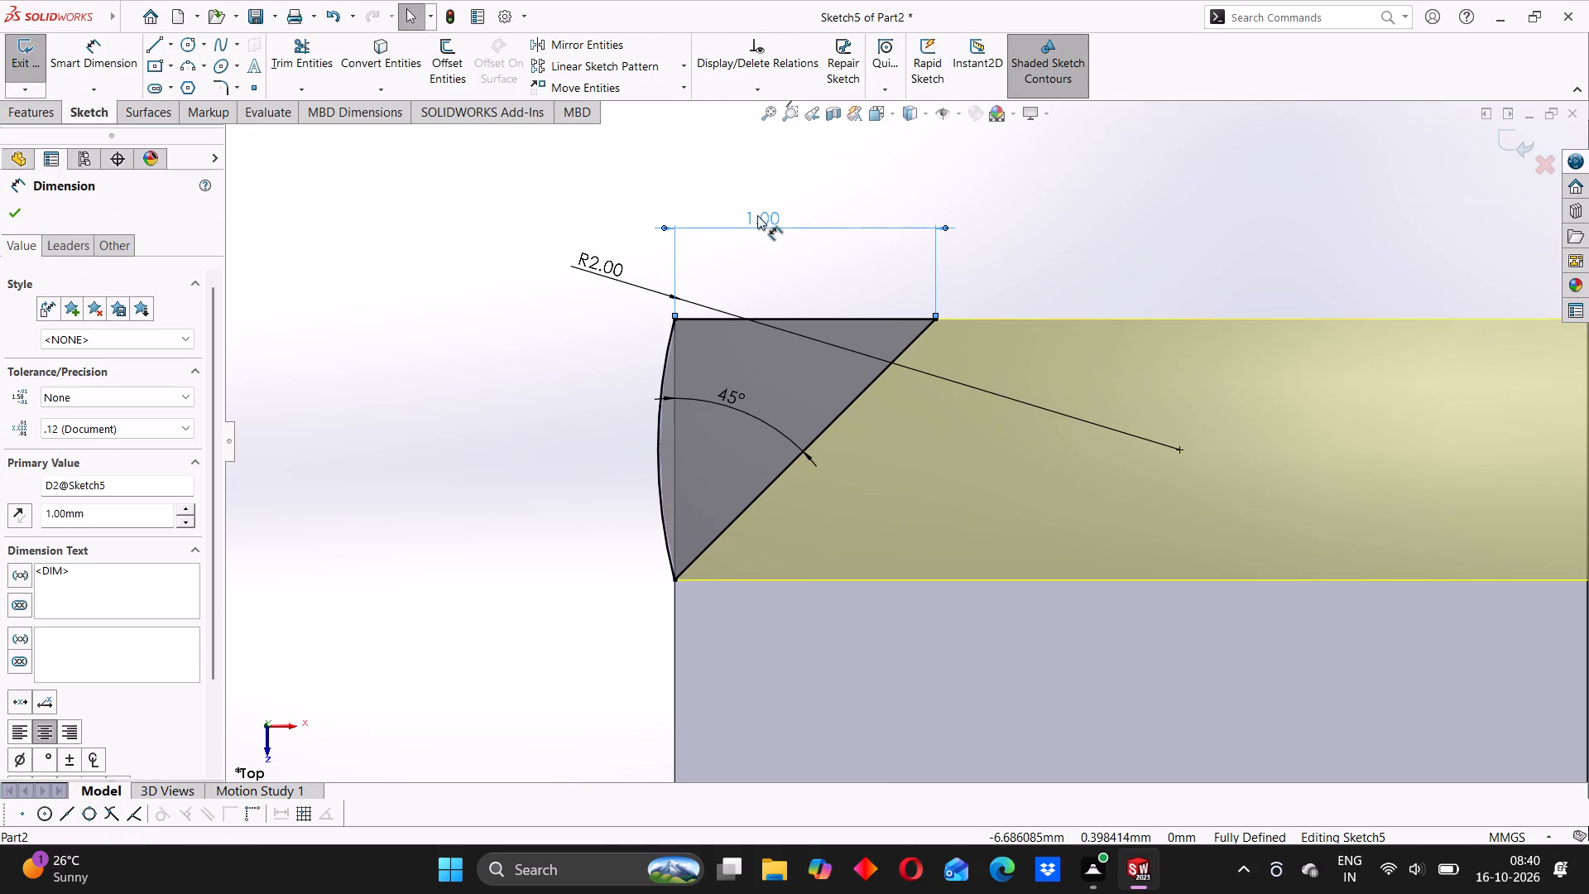
pyautogui.press('2')
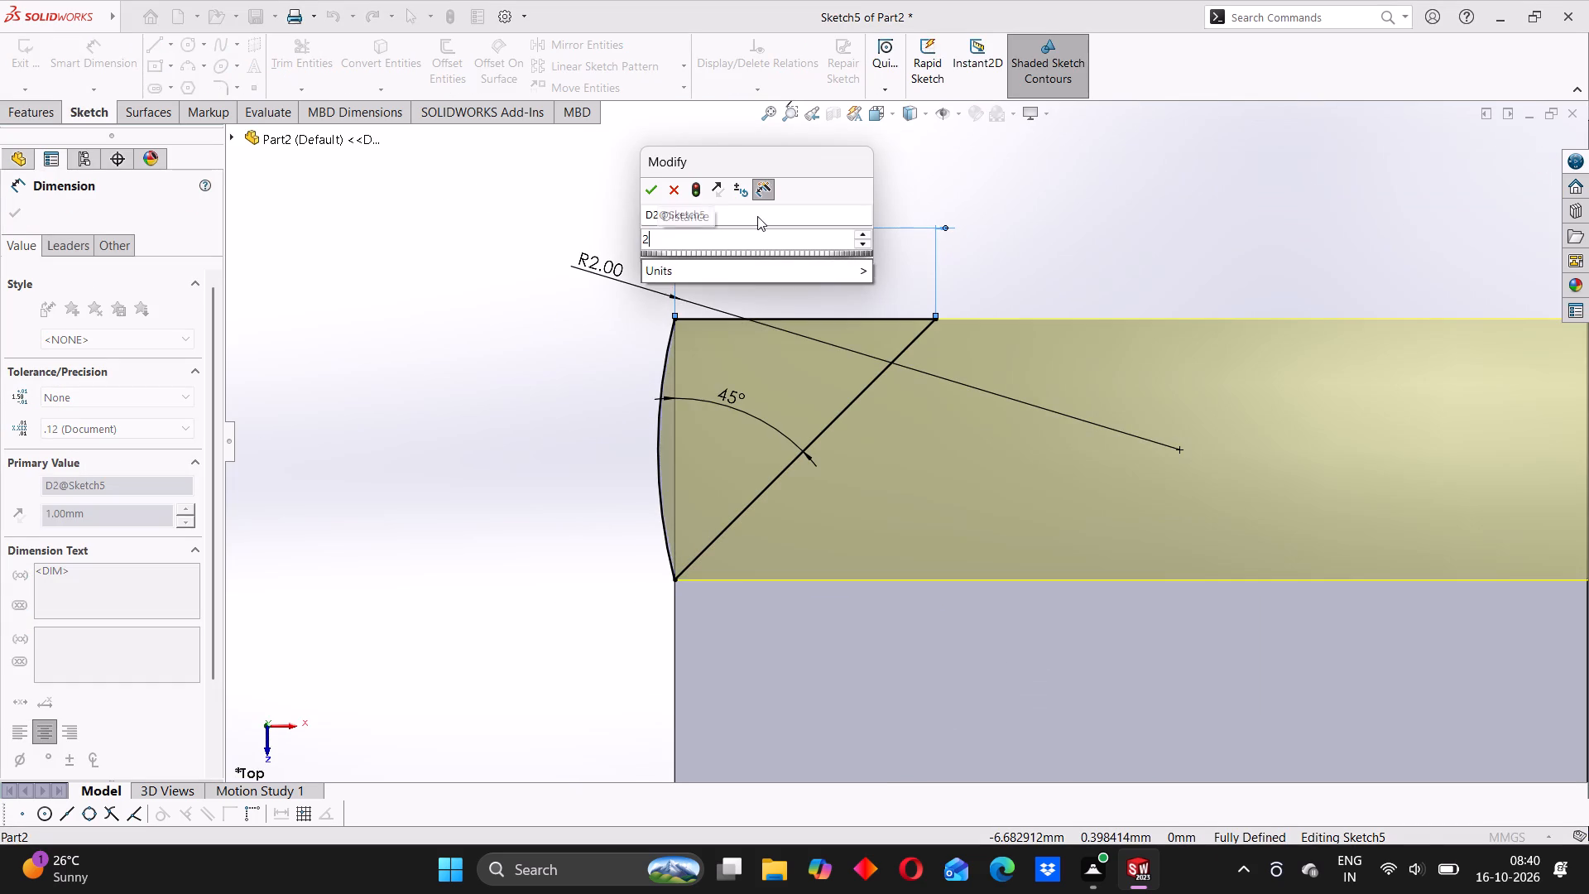
pyautogui.press('Return')
pyautogui.scroll(6, 848, 371)
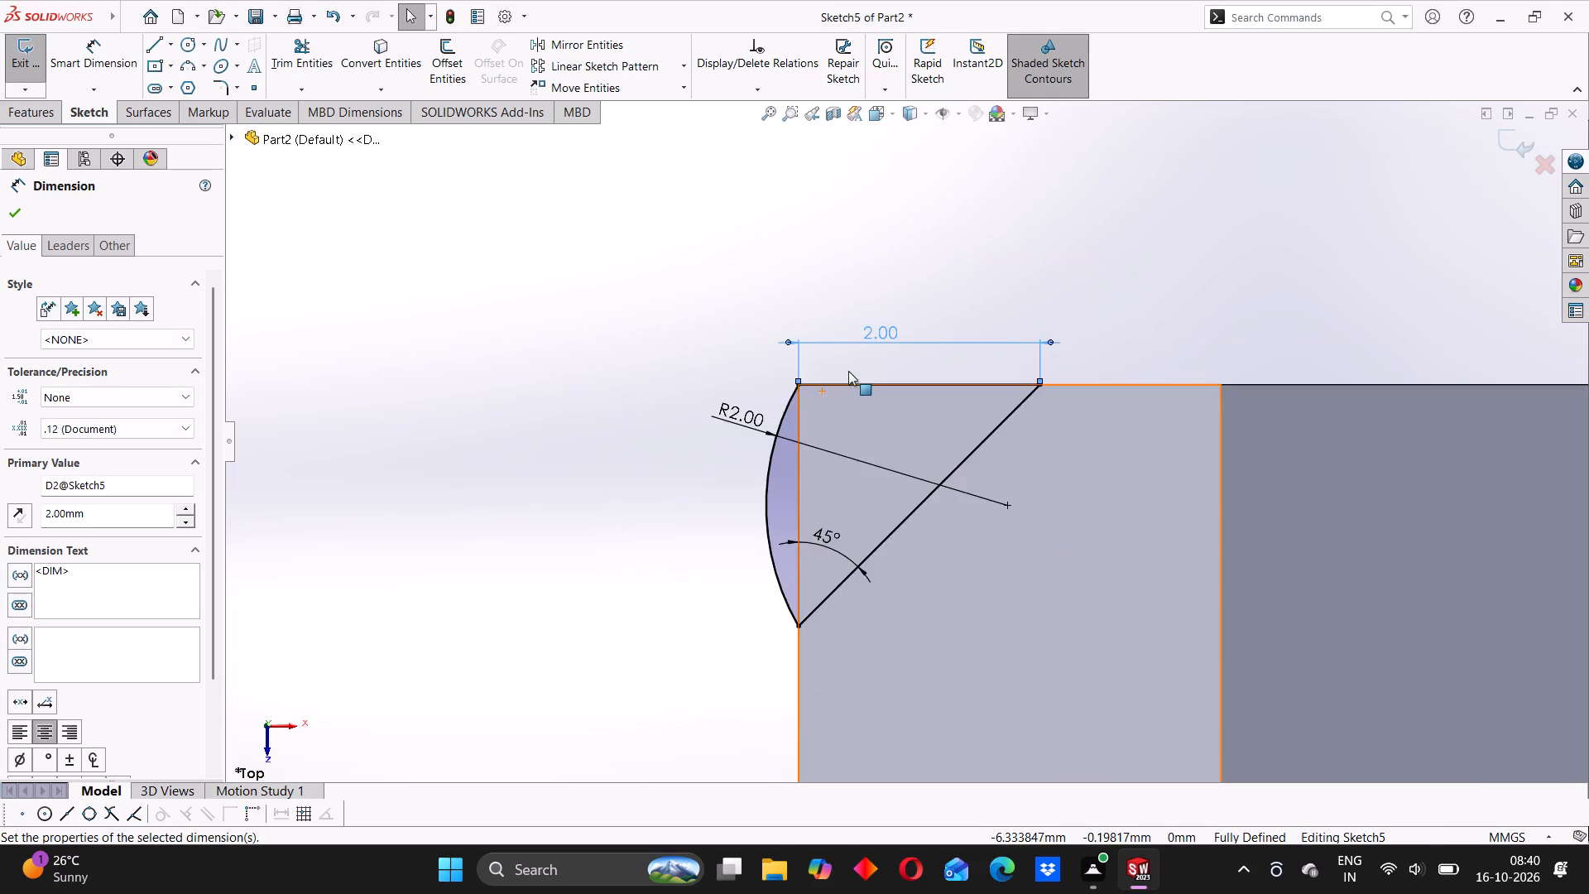
pyautogui.scroll(2, 848, 371)
pyautogui.click(790, 428)
pyautogui.moveTo(1090, 337); pyautogui.dragTo(1097, 438, button='middle')
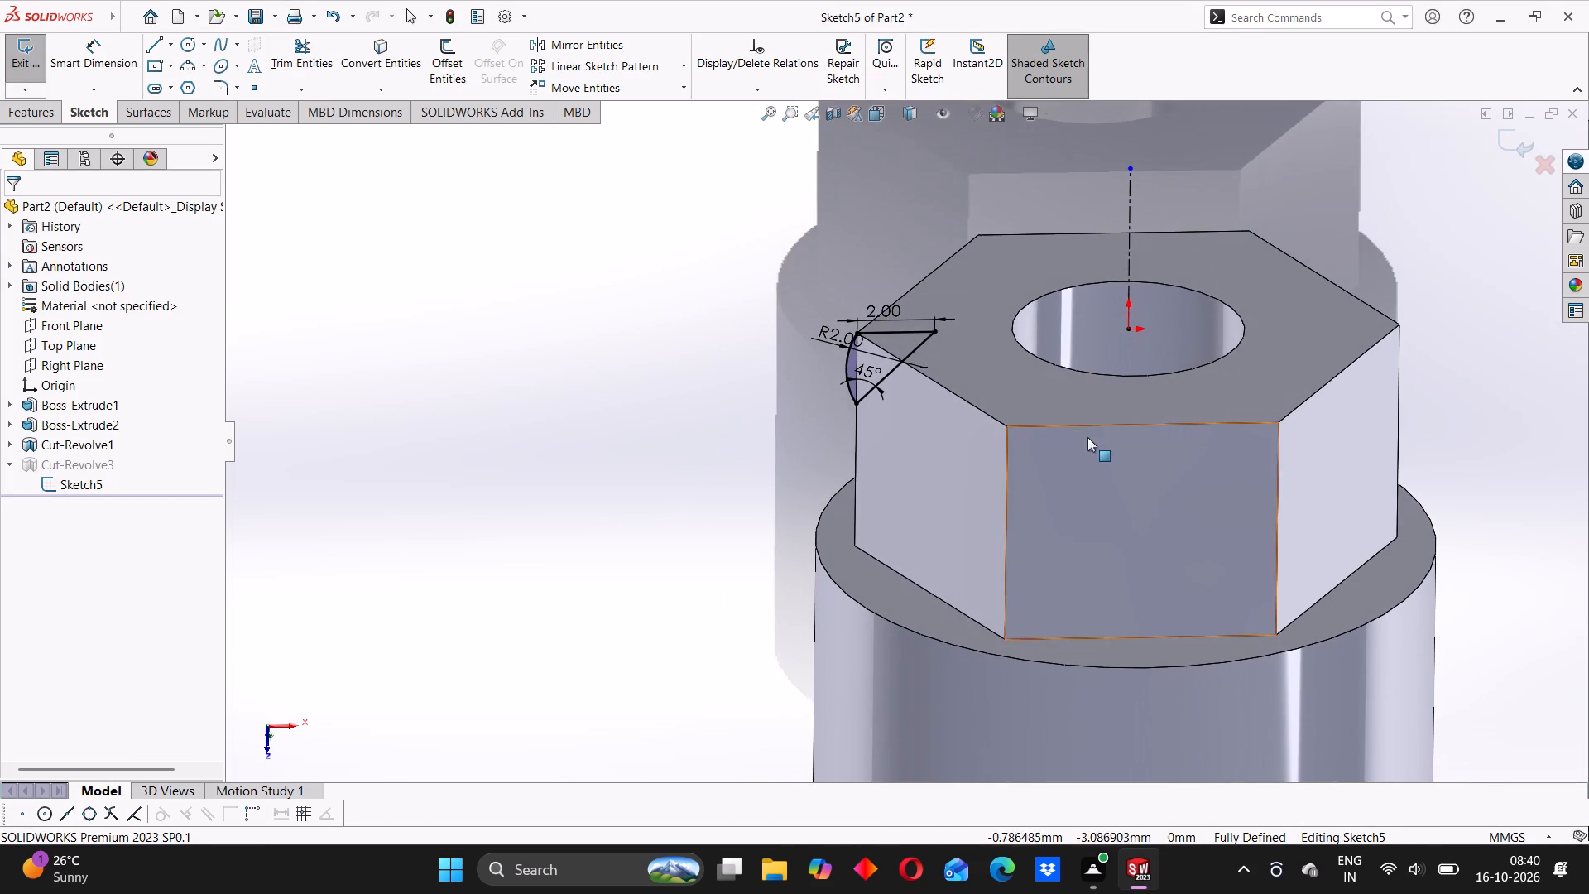
pyautogui.click(1523, 145)
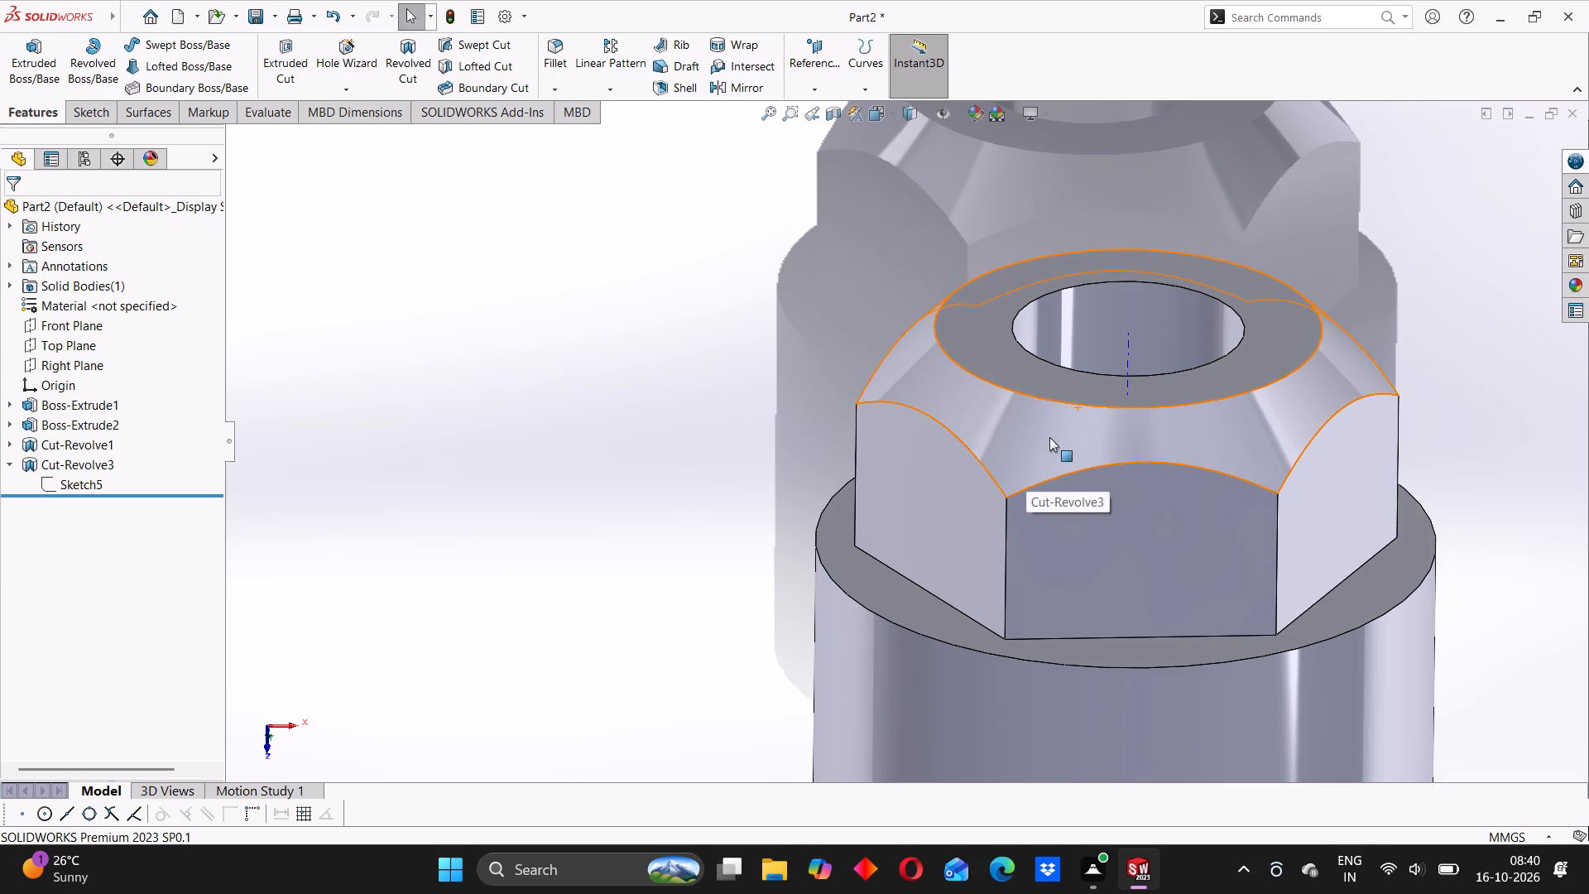
# Examine the enlarged hexagon chamfer and the cylinder's tapered bore from the side and from the opposite end.
pyautogui.moveTo(1049, 460); pyautogui.dragTo(1050, 356, button='middle')
pyautogui.scroll(4, 1098, 481)
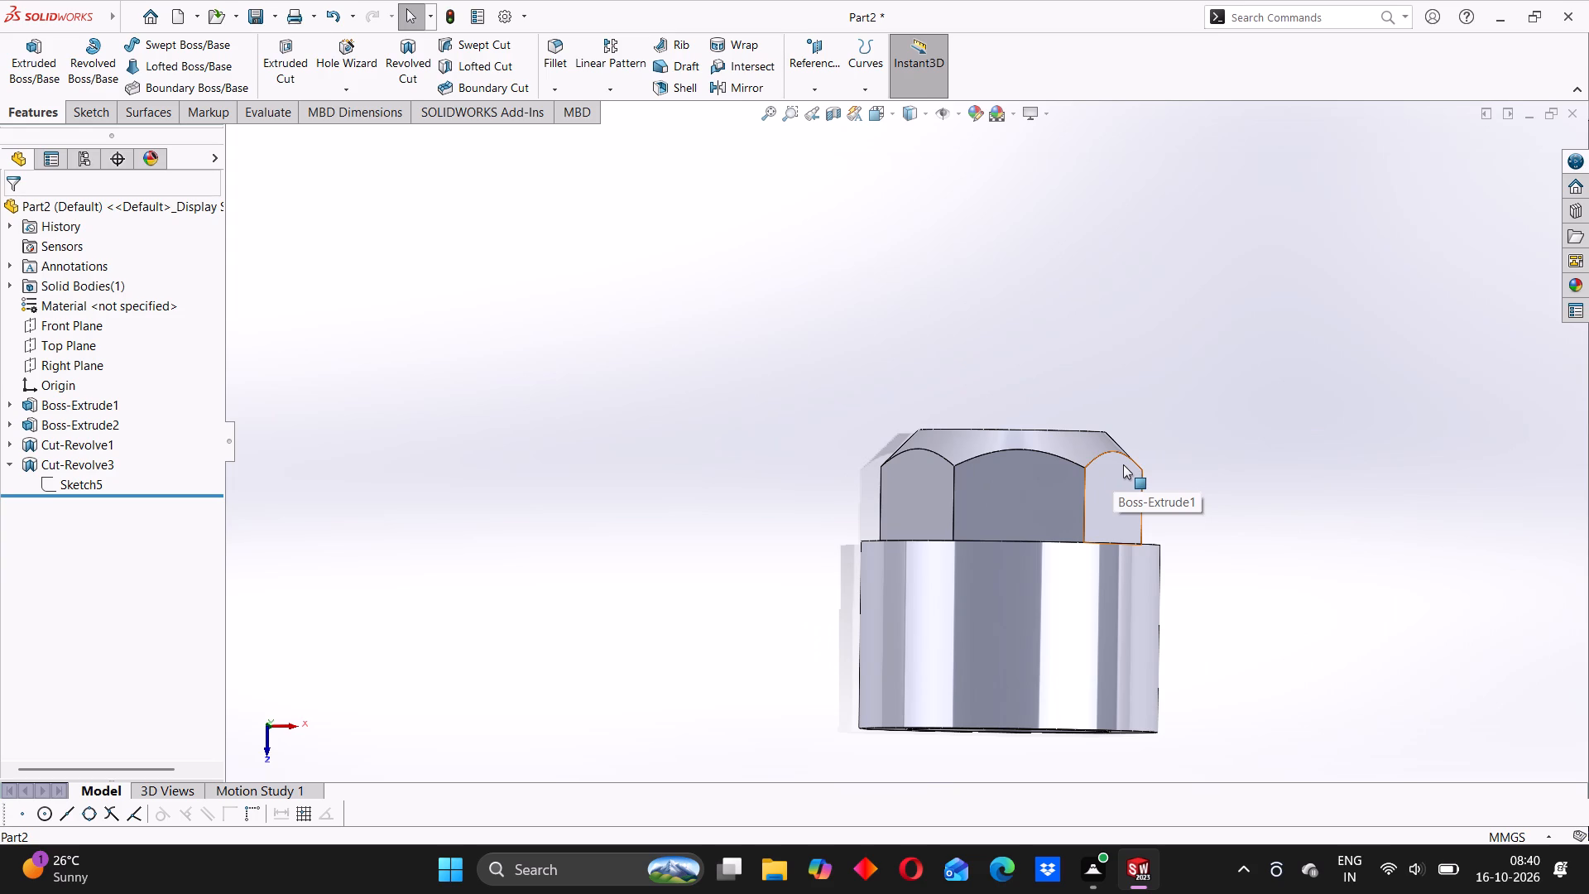
pyautogui.moveTo(1035, 449); pyautogui.dragTo(987, 627, button='middle')
pyautogui.moveTo(982, 595); pyautogui.dragTo(990, 525, button='middle')
pyautogui.moveTo(923, 648); pyautogui.dragTo(1007, 512, button='middle')
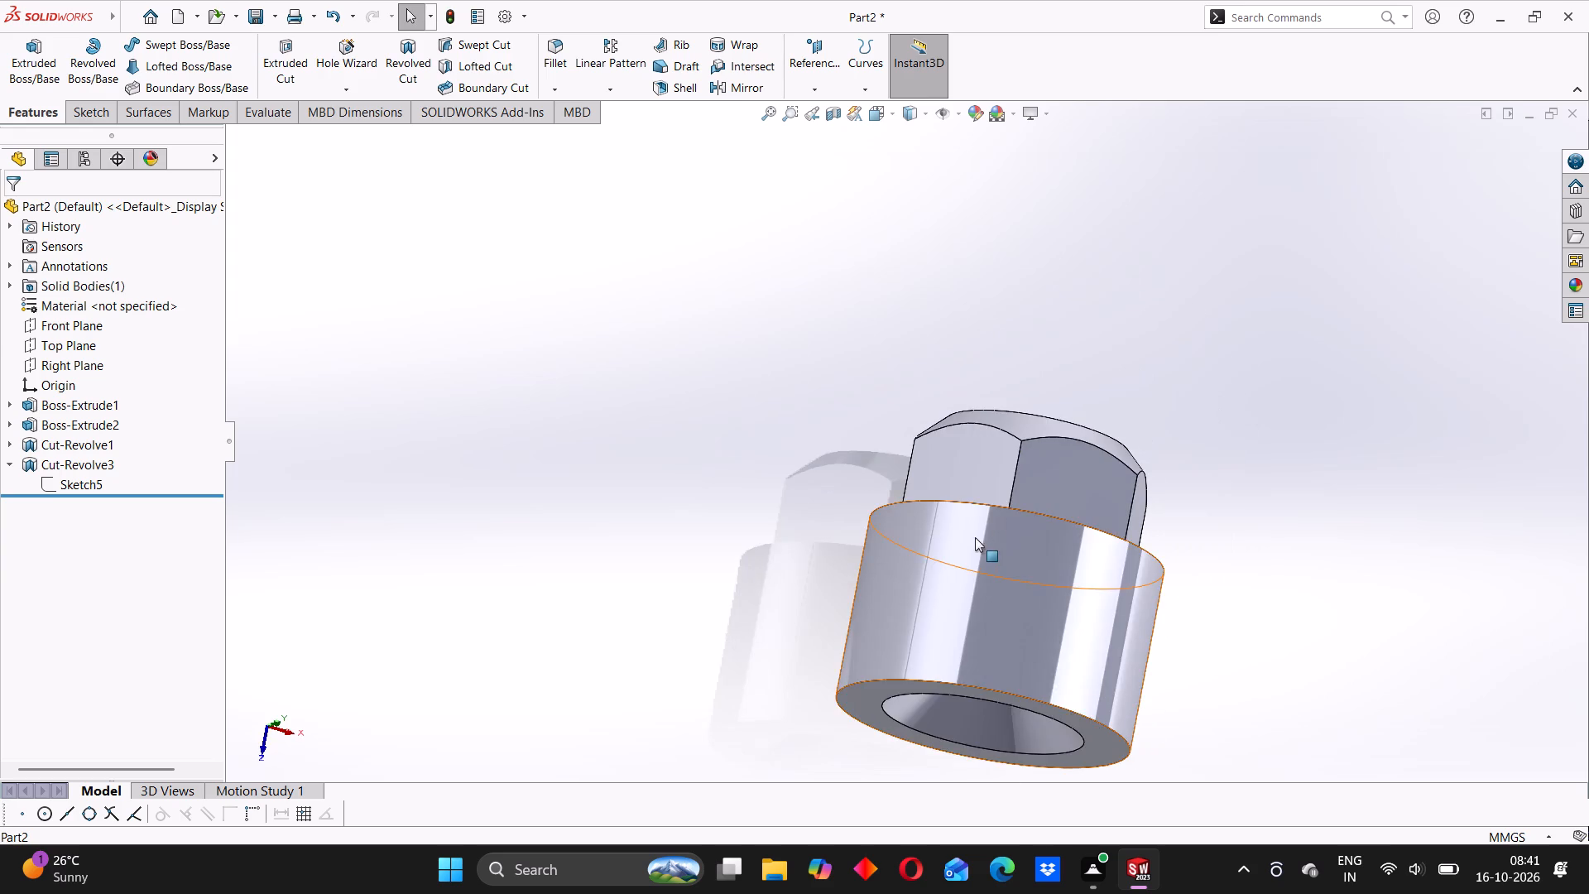
pyautogui.scroll(-4, 975, 537)
pyautogui.moveTo(1035, 486); pyautogui.dragTo(1063, 447, button='middle')
pyautogui.scroll(4, 1015, 560)
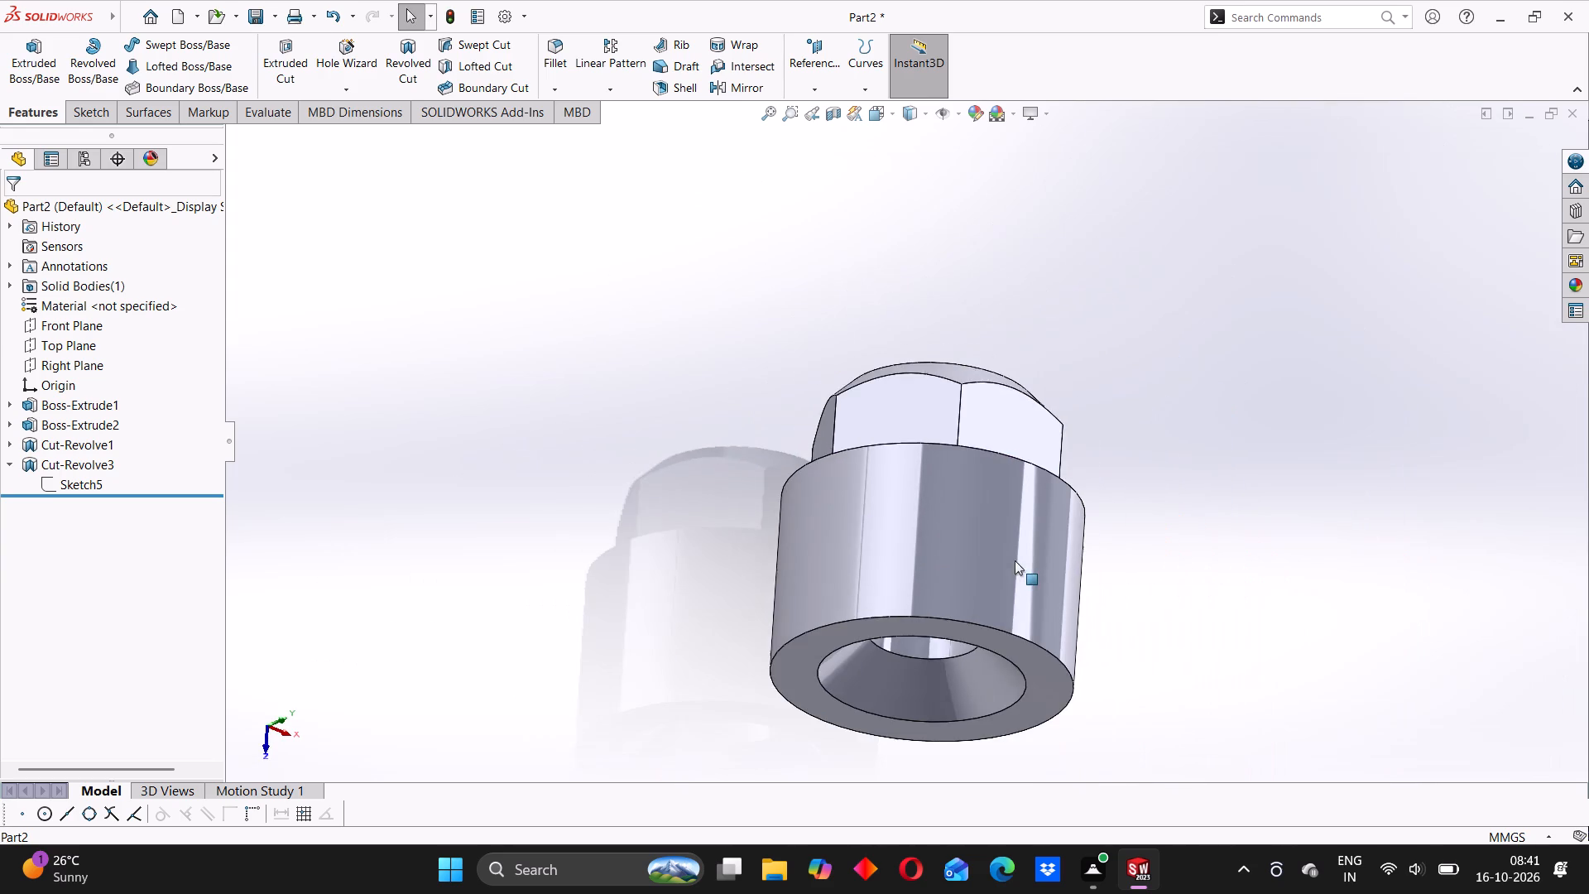
# Examine the nut's tapered bore end and the chamfered hexagon from several angles and distances.
pyautogui.moveTo(942, 660); pyautogui.dragTo(932, 462, button='middle')
pyautogui.scroll(1, 942, 660)
pyautogui.scroll(-4, 932, 445)
pyautogui.moveTo(933, 456); pyautogui.dragTo(877, 518, button='middle')
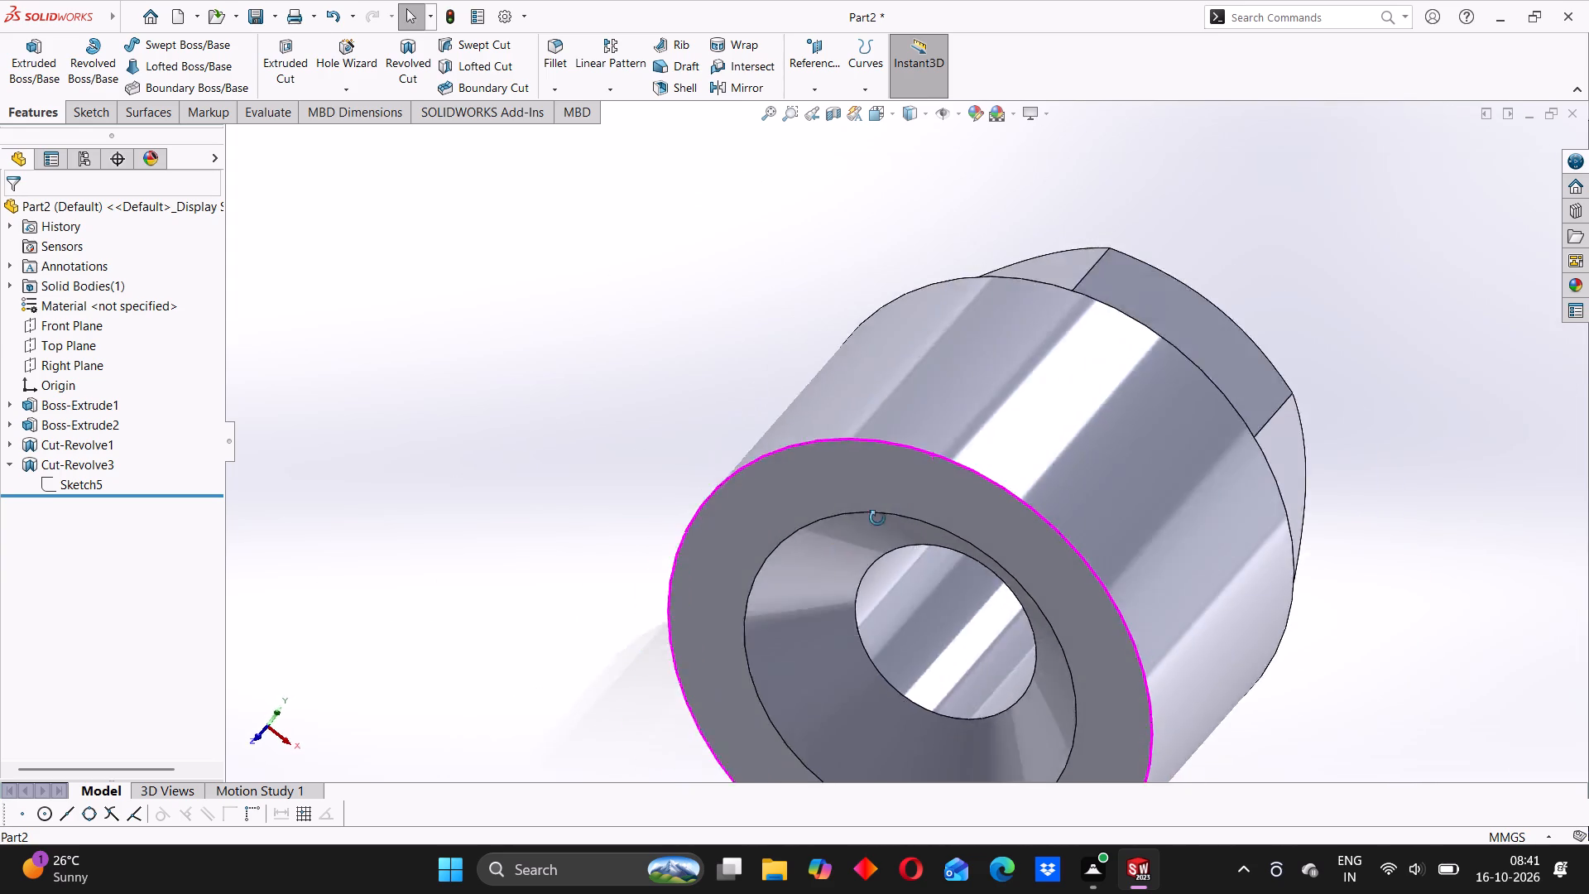
pyautogui.moveTo(877, 518); pyautogui.dragTo(804, 564, button='middle')
pyautogui.scroll(3, 1212, 449)
pyautogui.moveTo(1284, 429); pyautogui.dragTo(1132, 421, button='middle')
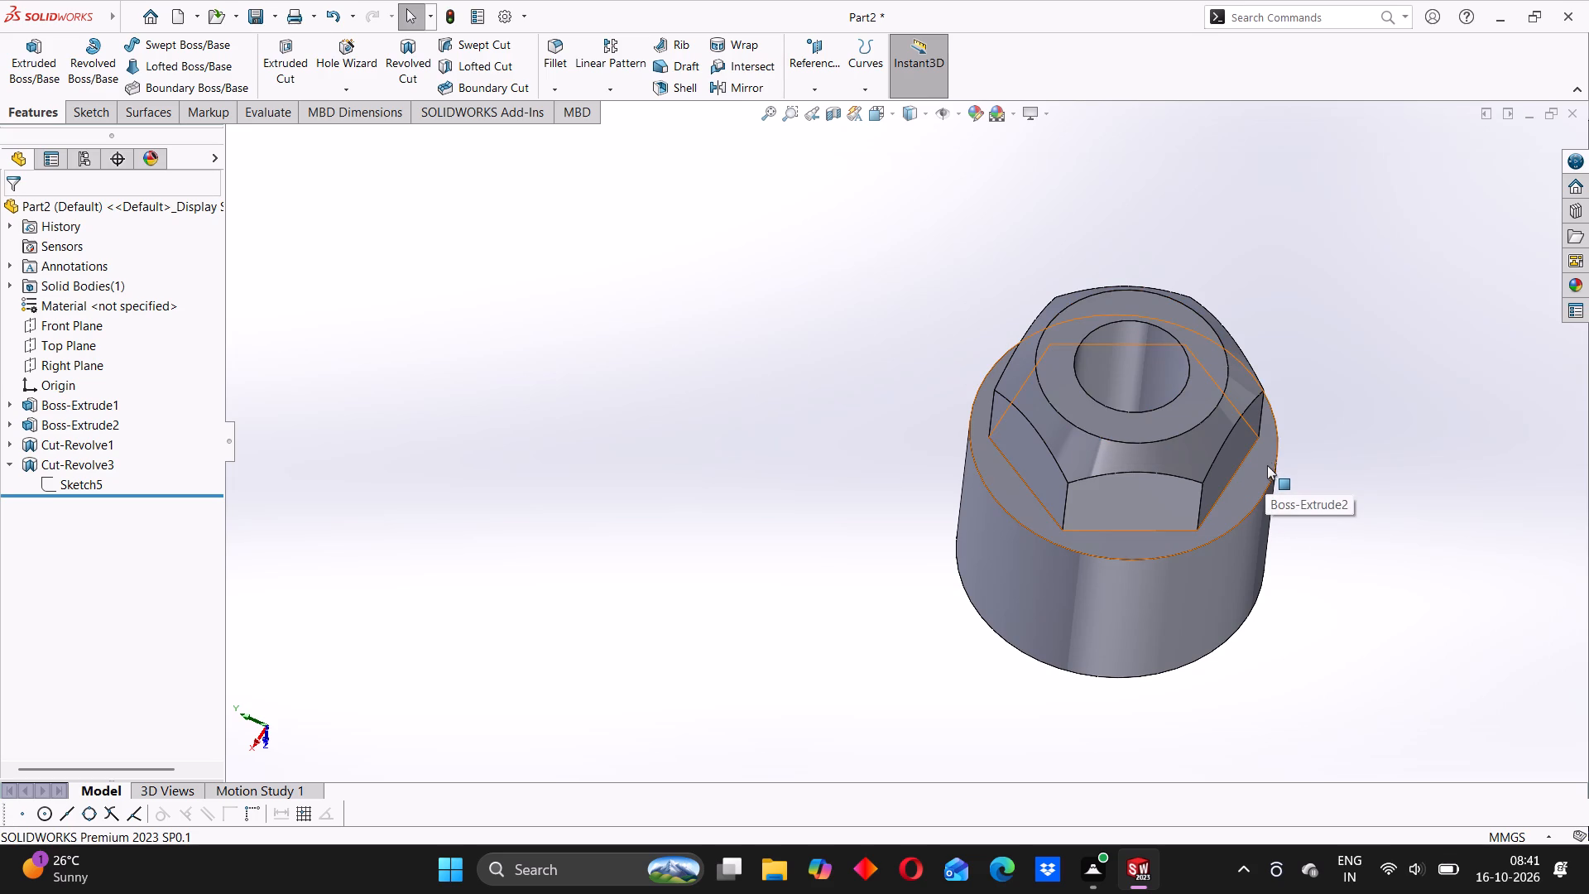
pyautogui.moveTo(1067, 623); pyautogui.dragTo(1067, 529, button='middle')
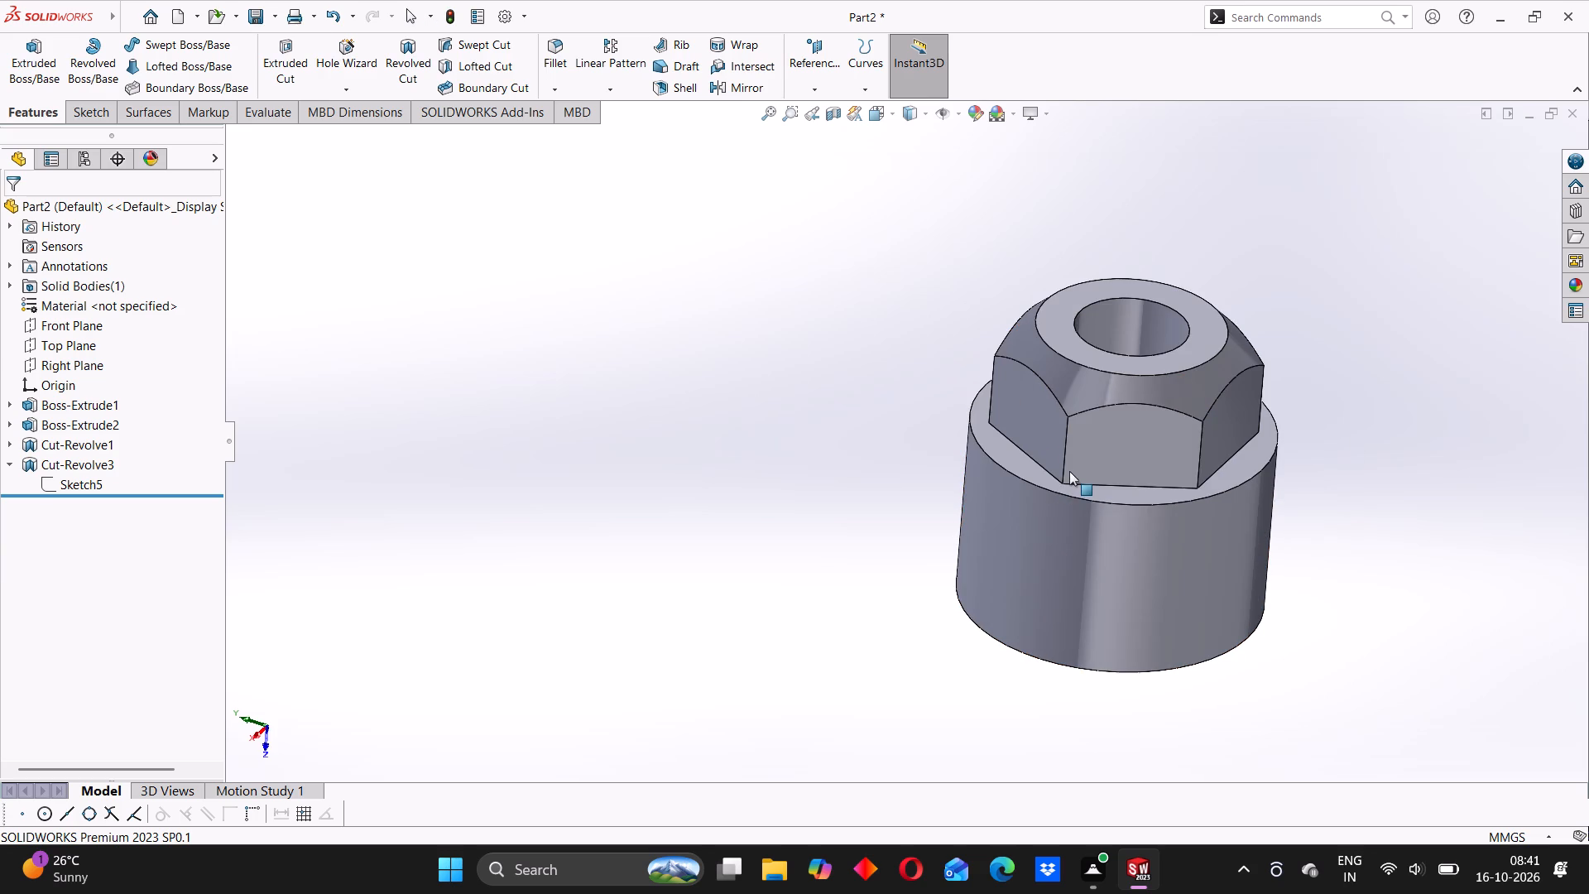
pyautogui.moveTo(1064, 593); pyautogui.dragTo(1087, 465, button='middle')
pyautogui.scroll(1, 1093, 446)
pyautogui.scroll(-3, 1102, 412)
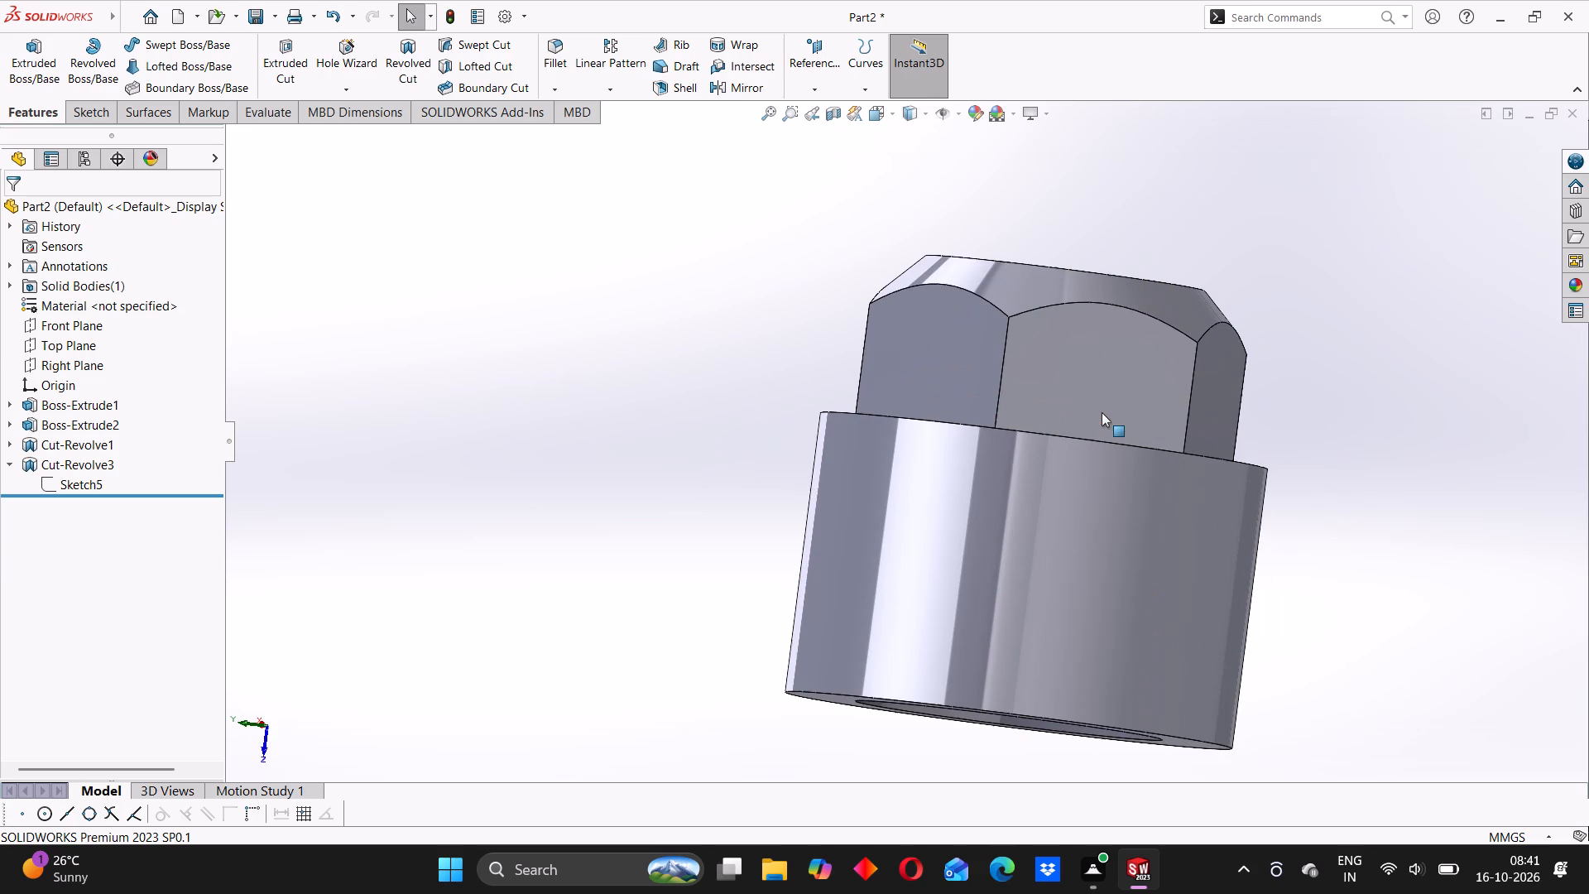
pyautogui.scroll(-3, 1102, 413)
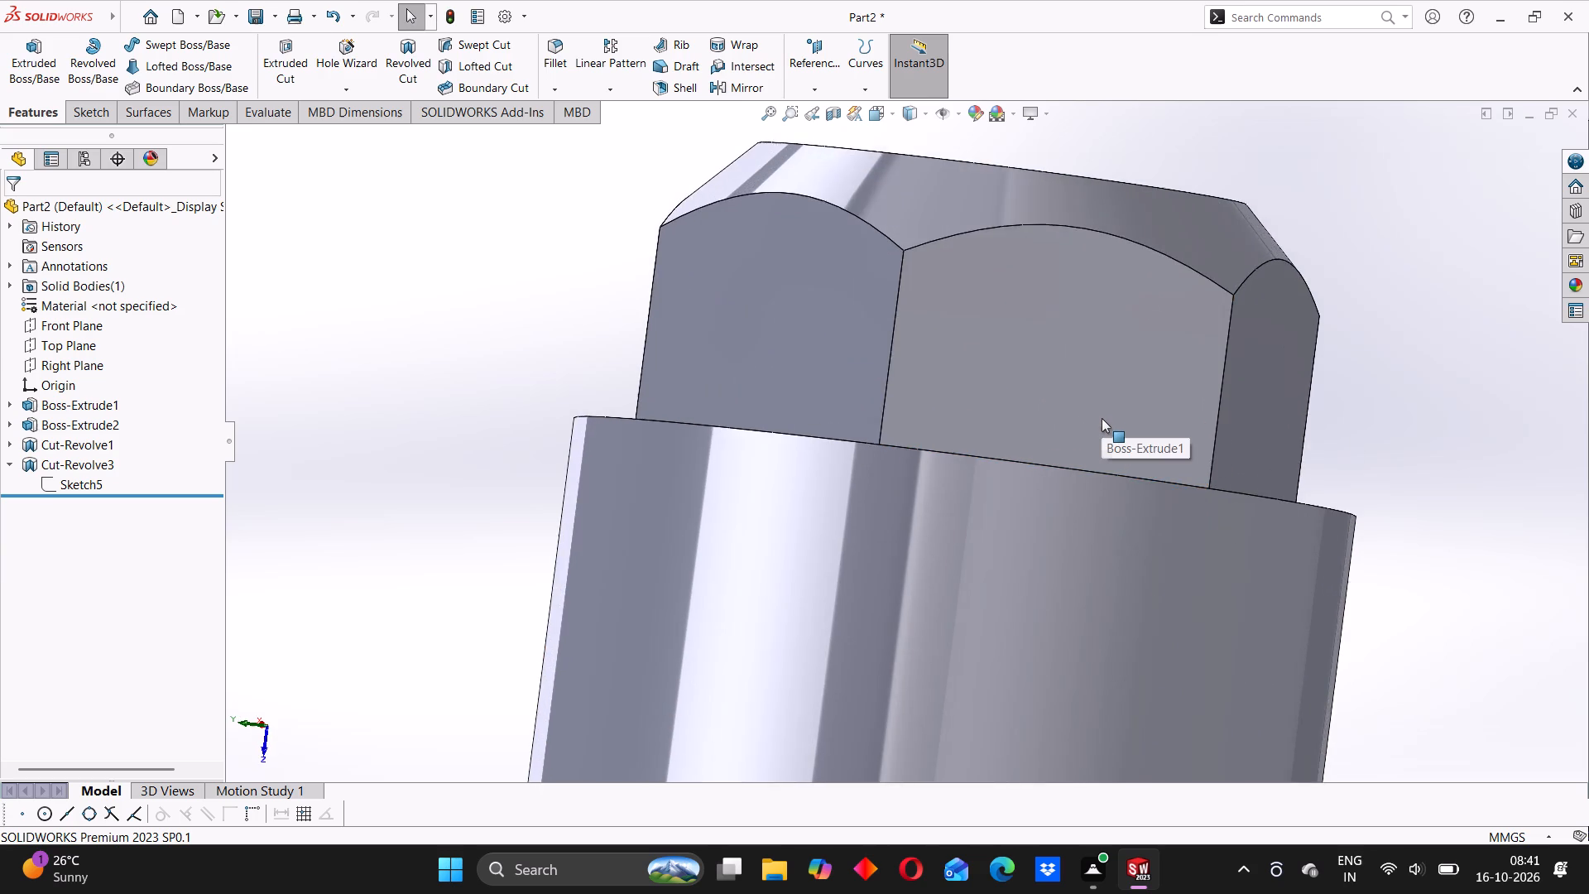
pyautogui.scroll(3, 1102, 419)
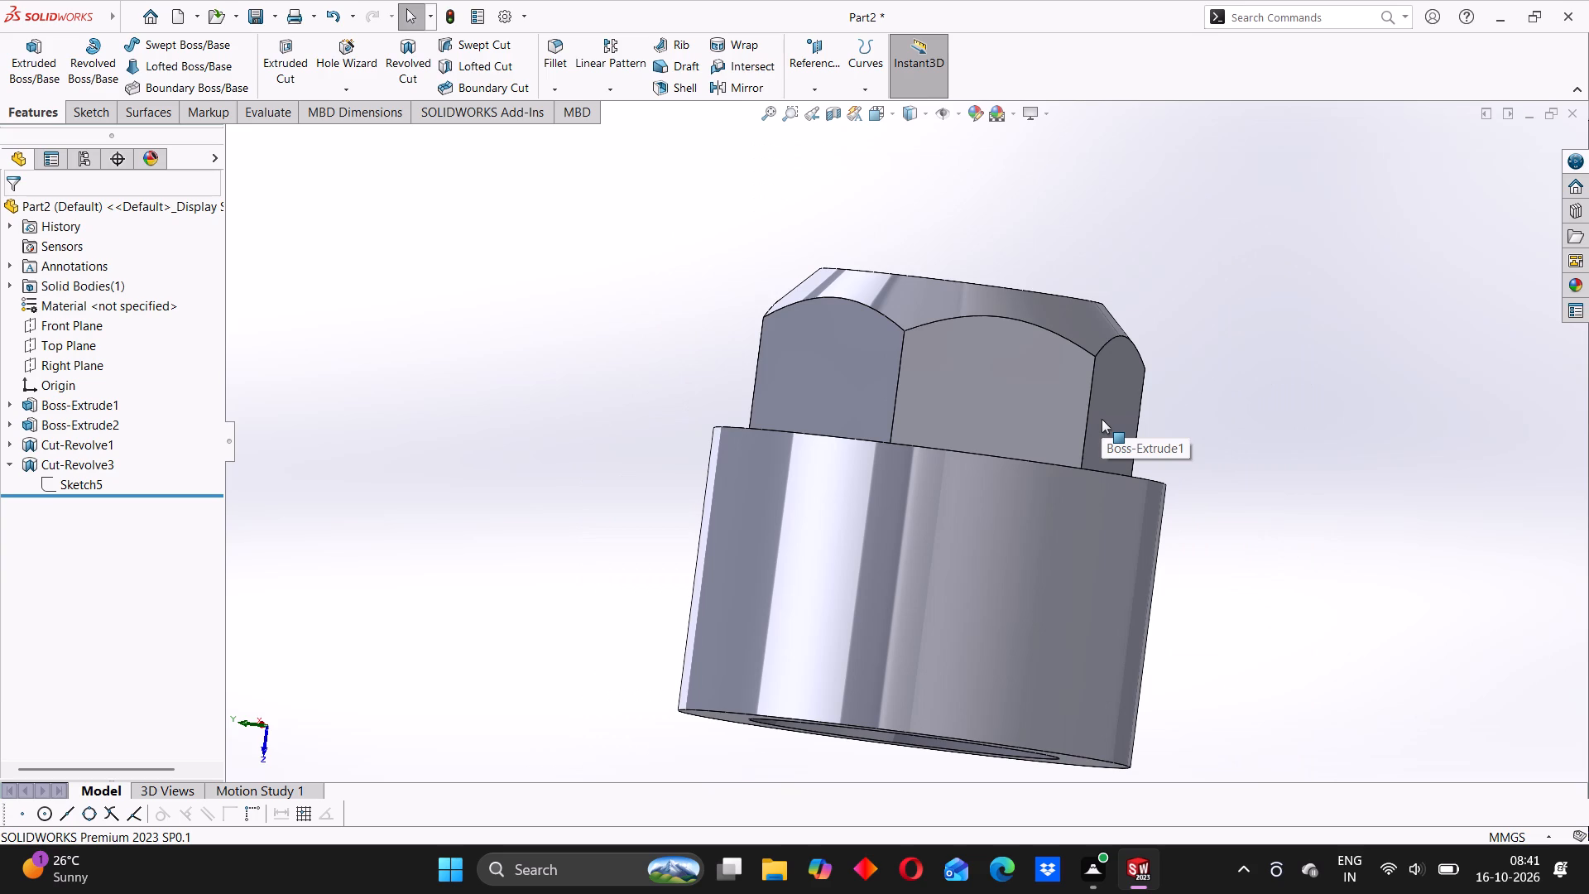
# Examine the 2 mm hexagon chamfer all around the nut, from the side and from the hexagonal end.
pyautogui.moveTo(1152, 402); pyautogui.dragTo(1107, 418, button='middle')
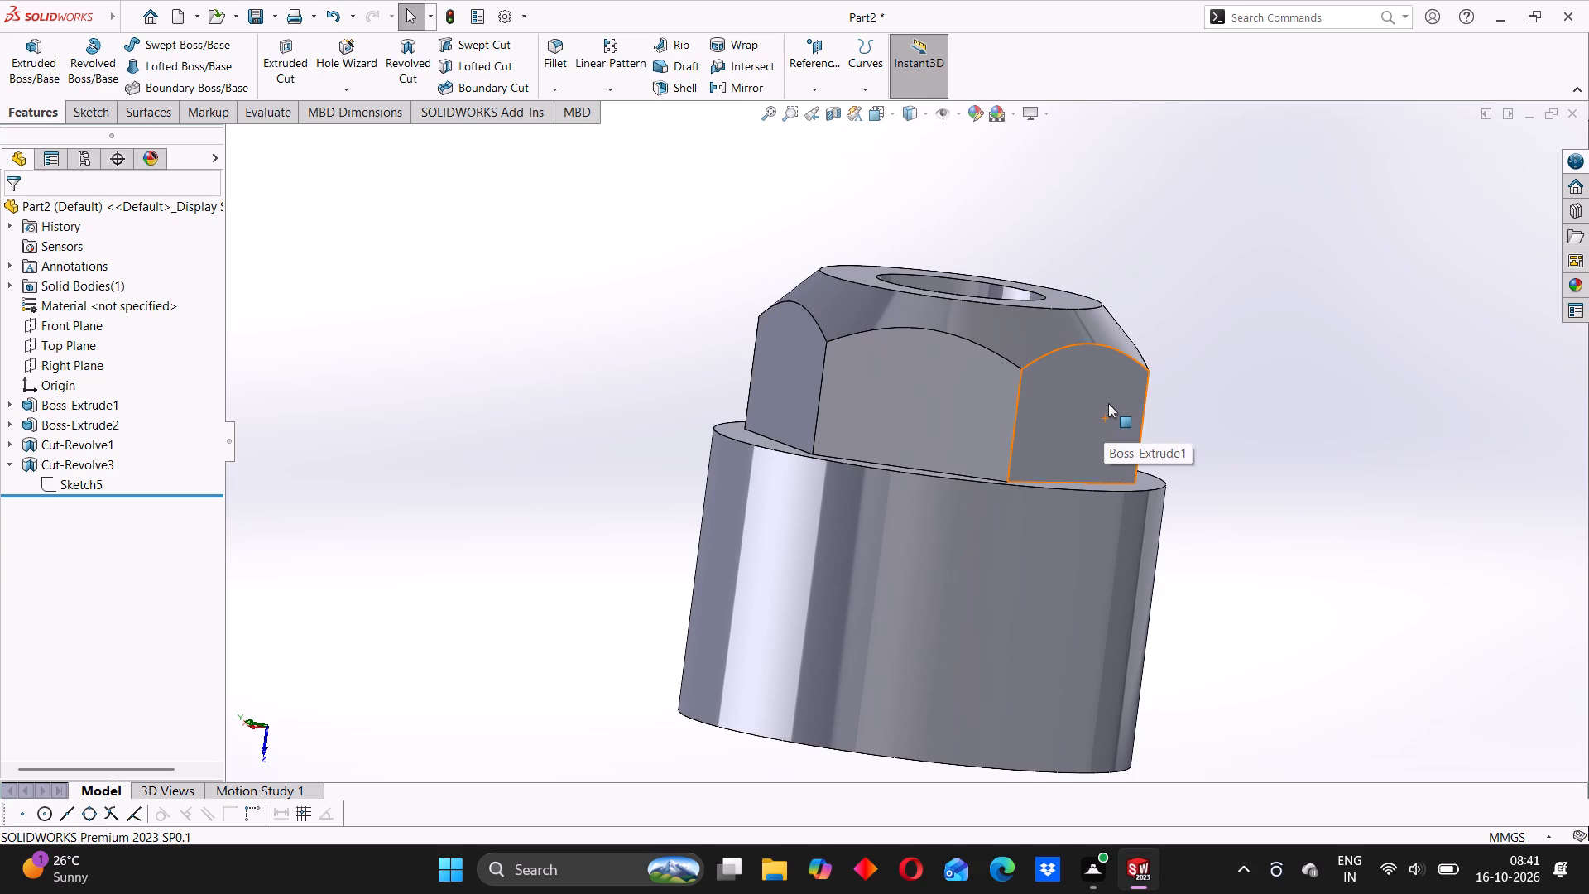
pyautogui.moveTo(1120, 367); pyautogui.dragTo(961, 424, button='middle')
pyautogui.moveTo(1094, 397); pyautogui.dragTo(977, 425, button='middle')
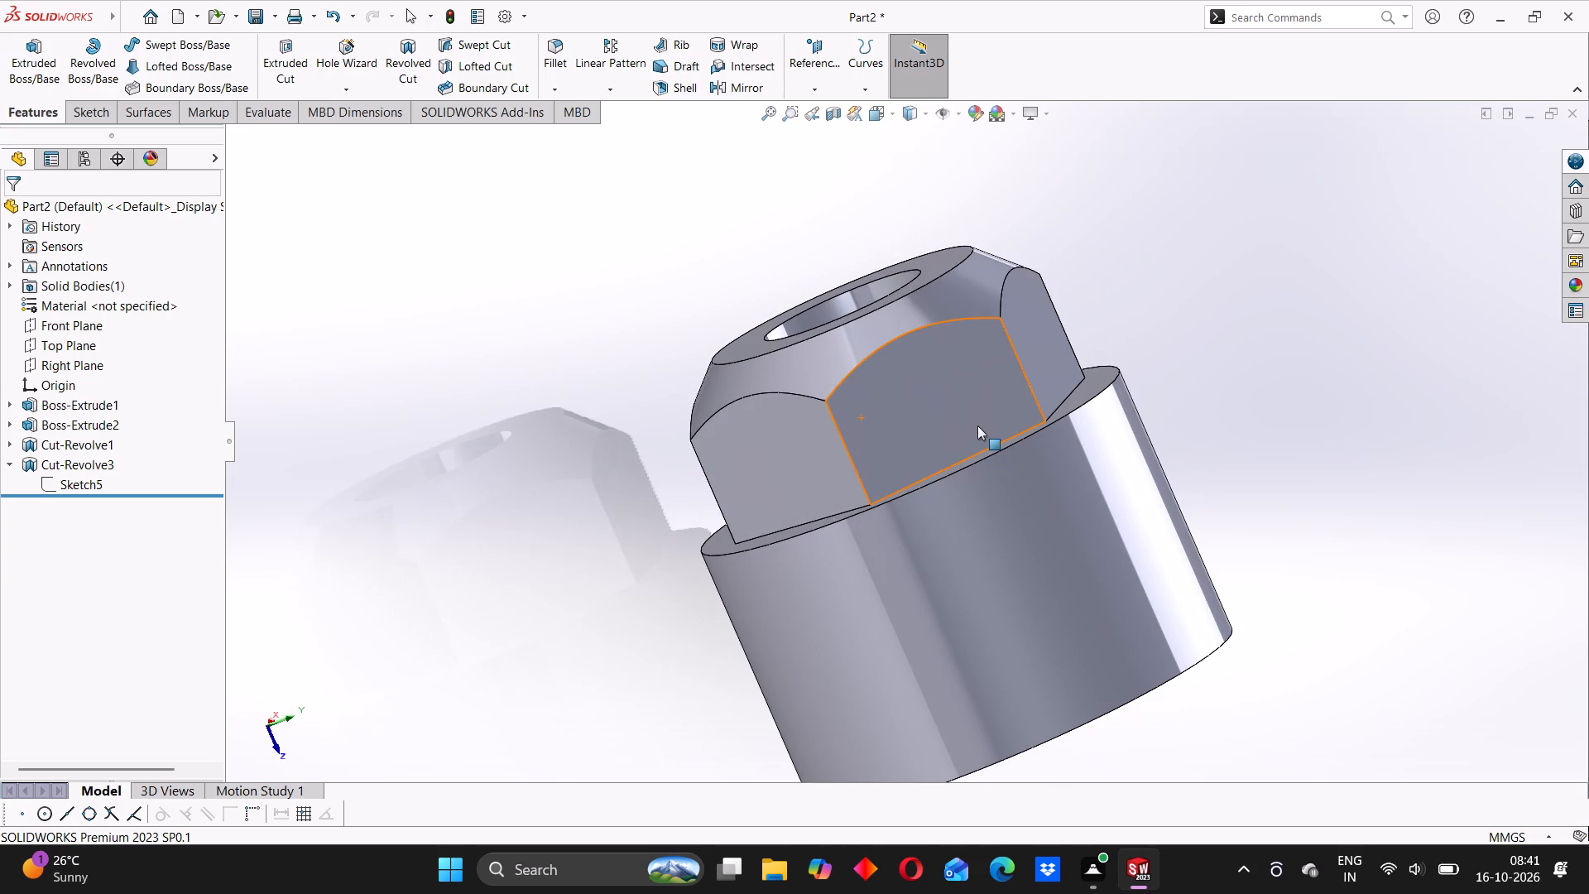
pyautogui.moveTo(881, 493); pyautogui.dragTo(960, 454, button='middle')
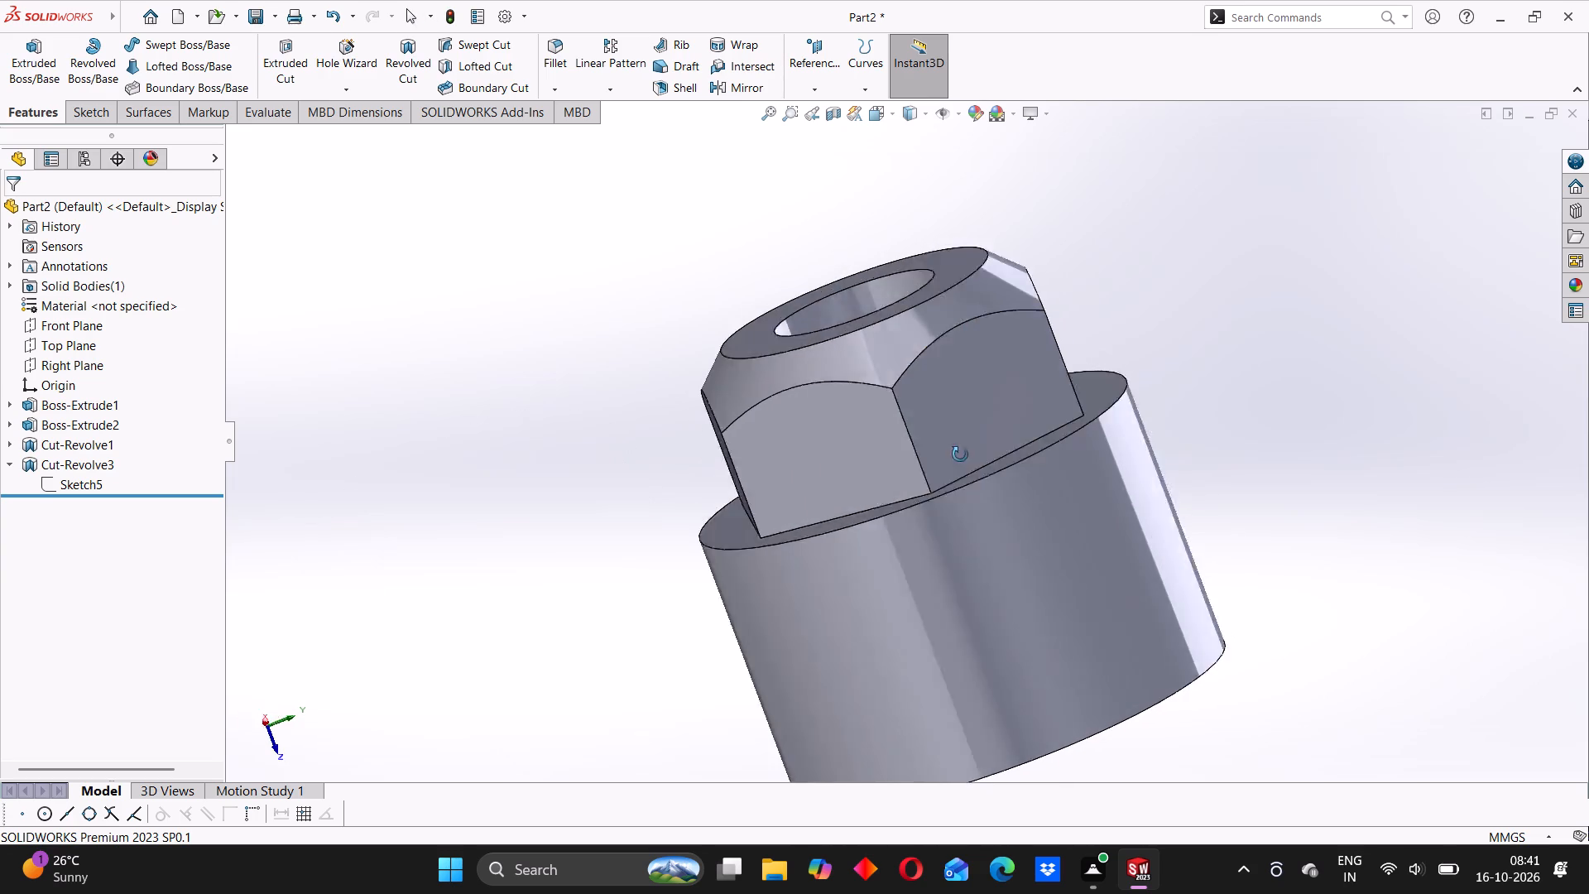
pyautogui.moveTo(960, 454); pyautogui.dragTo(961, 454, button='middle')
pyautogui.scroll(1, 855, 572)
pyautogui.moveTo(855, 572); pyautogui.dragTo(888, 483, button='middle')
pyautogui.scroll(4, 910, 459)
pyautogui.scroll(-3, 927, 445)
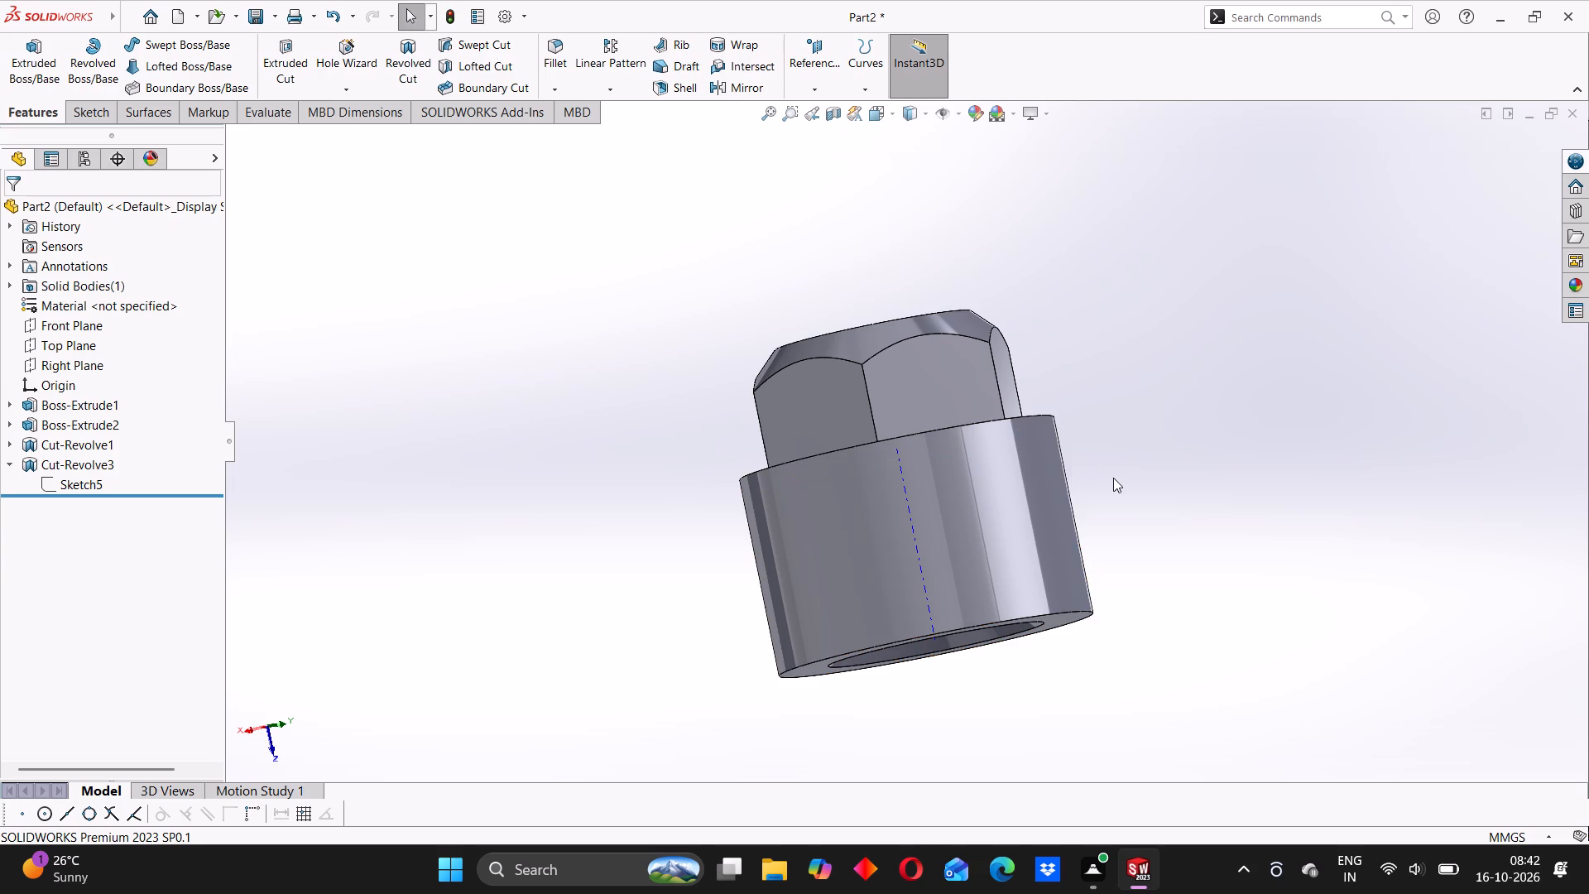
pyautogui.moveTo(1113, 478); pyautogui.dragTo(924, 552, button='middle')
pyautogui.moveTo(905, 341); pyautogui.dragTo(913, 381, button='middle')
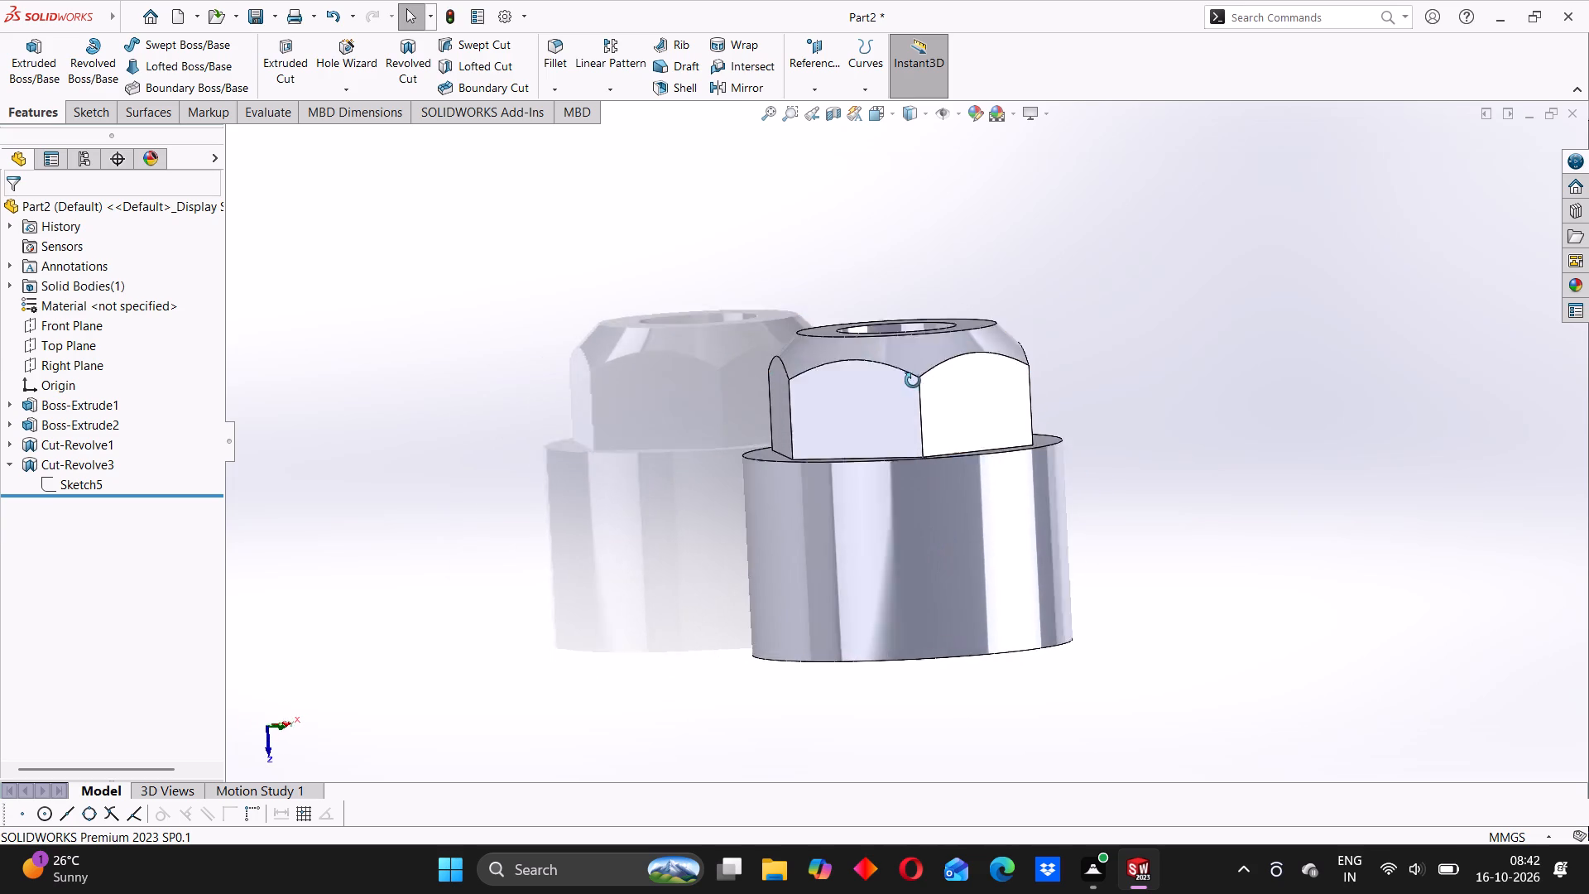
pyautogui.moveTo(913, 381); pyautogui.dragTo(944, 599, button='middle')
pyautogui.moveTo(986, 595); pyautogui.dragTo(935, 320, button='middle')
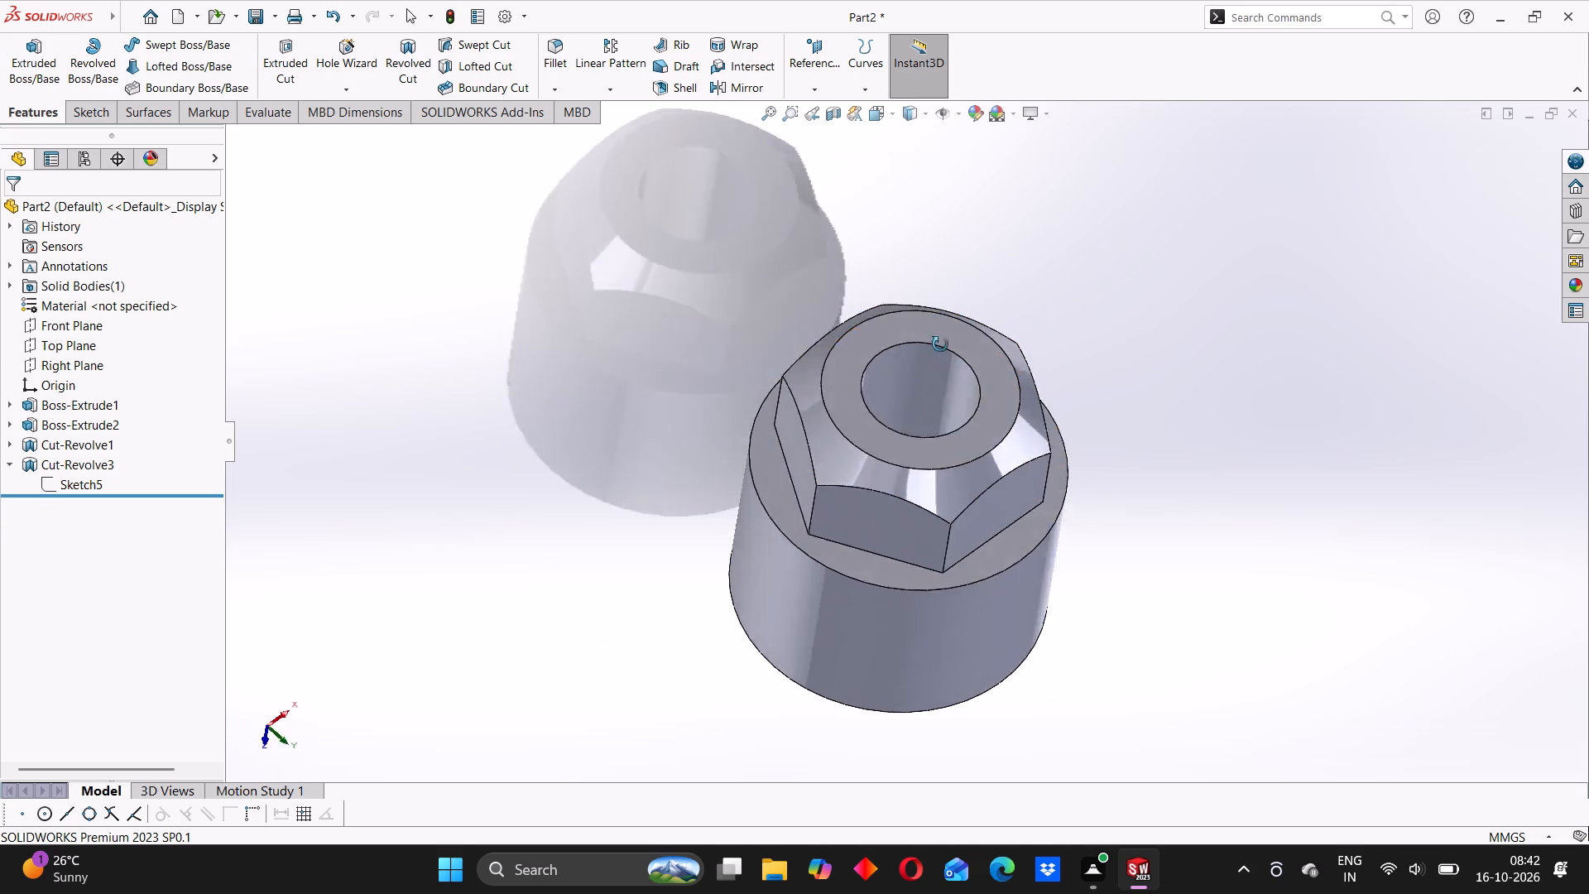
pyautogui.moveTo(935, 320); pyautogui.dragTo(943, 353, button='middle')
pyautogui.scroll(1, 935, 316)
pyautogui.scroll(-3, 928, 423)
pyautogui.moveTo(949, 550); pyautogui.dragTo(938, 536, button='middle')
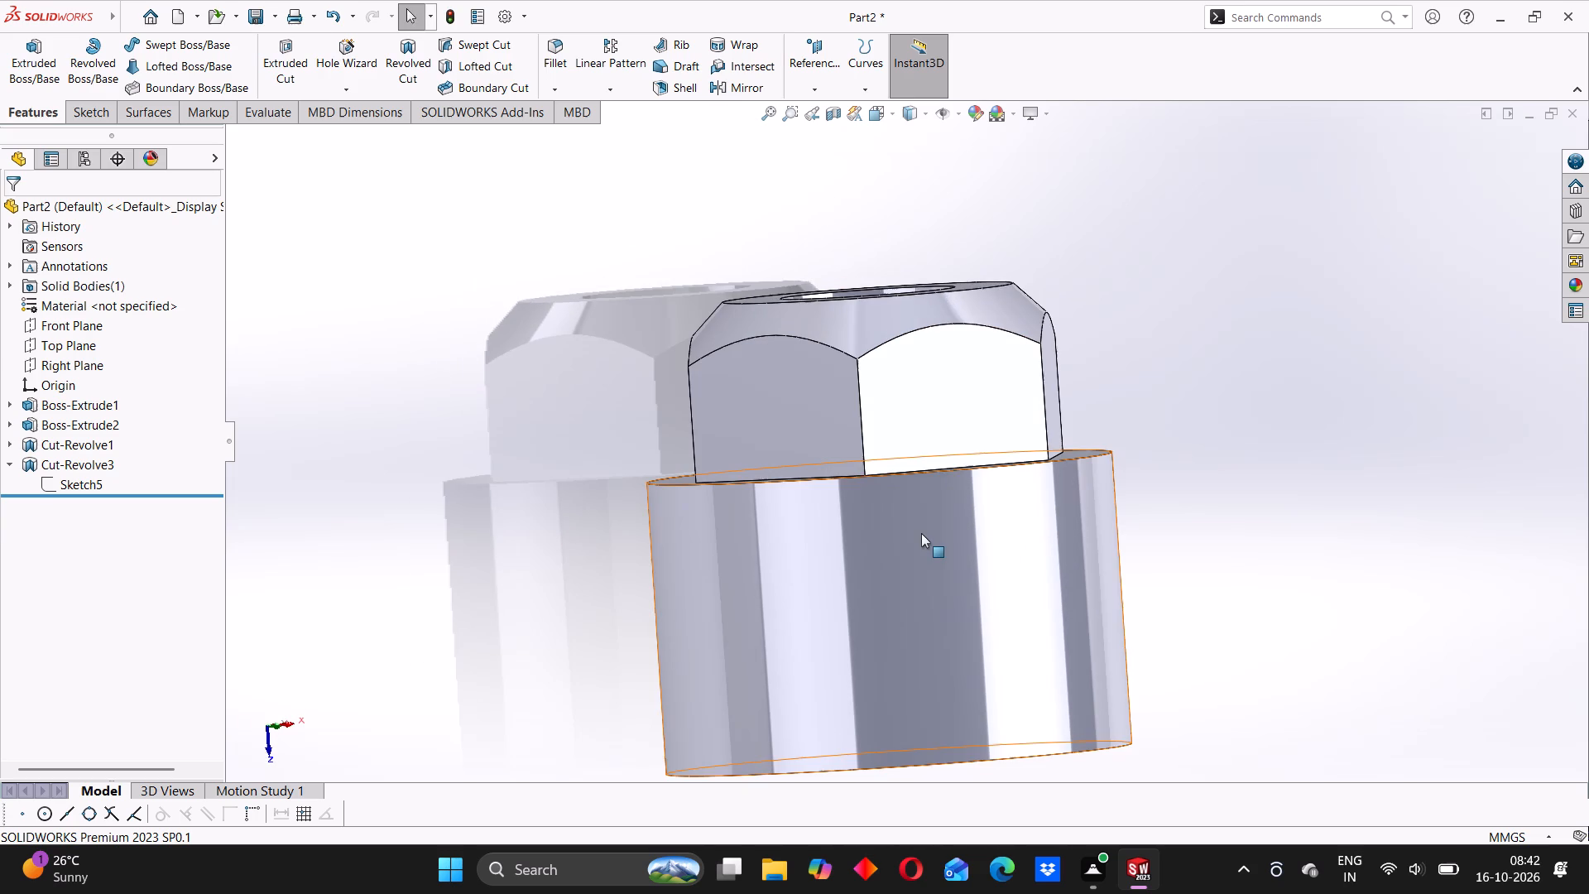
pyautogui.rightClick(901, 541)
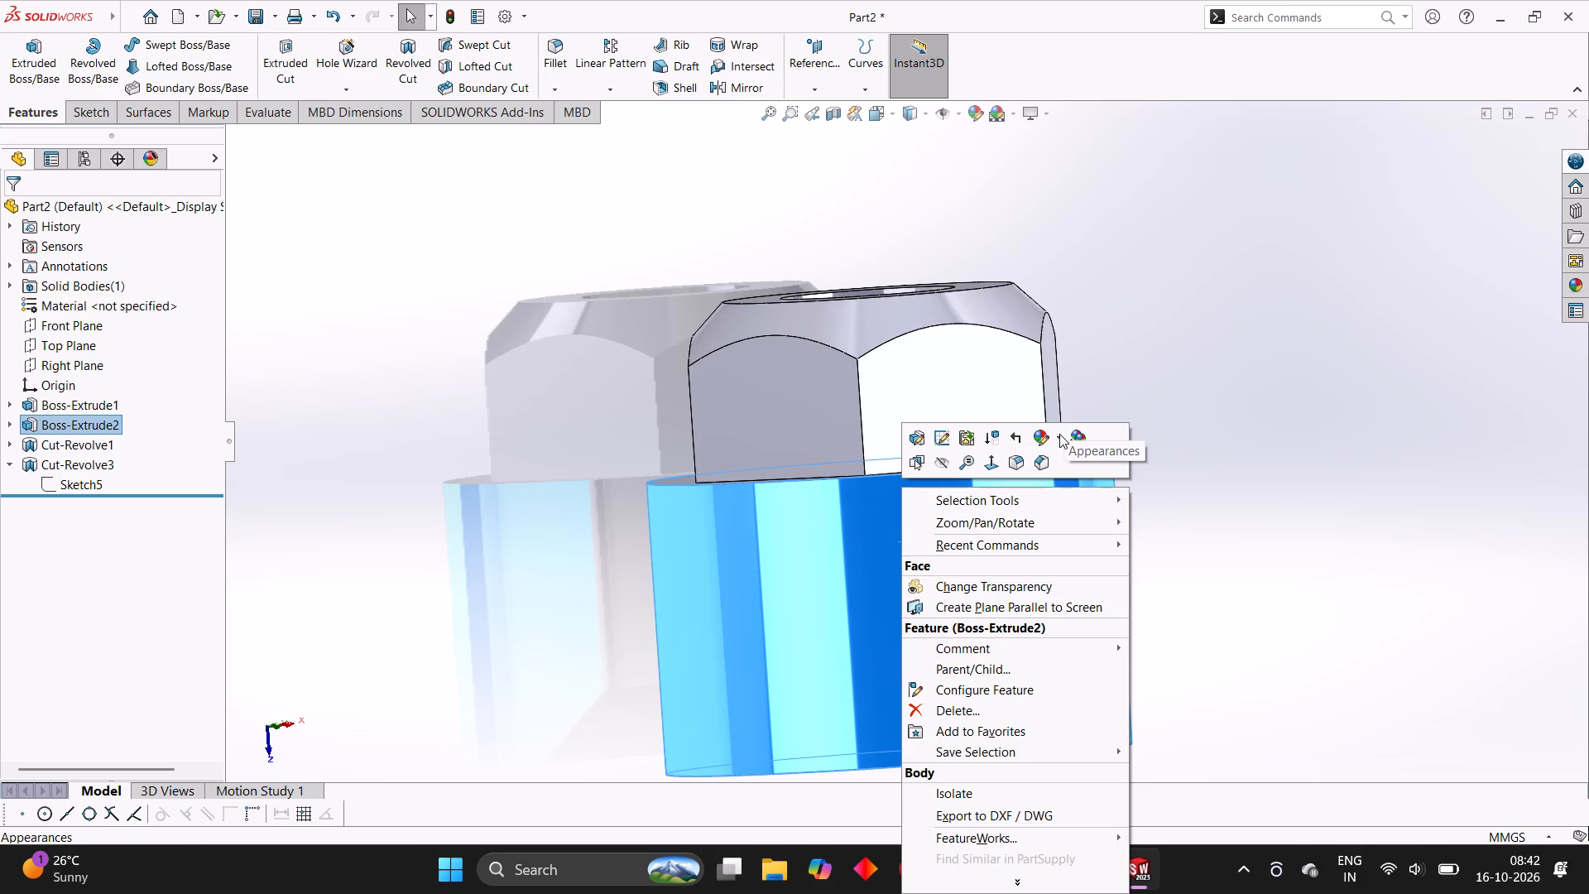
pyautogui.click(1184, 331)
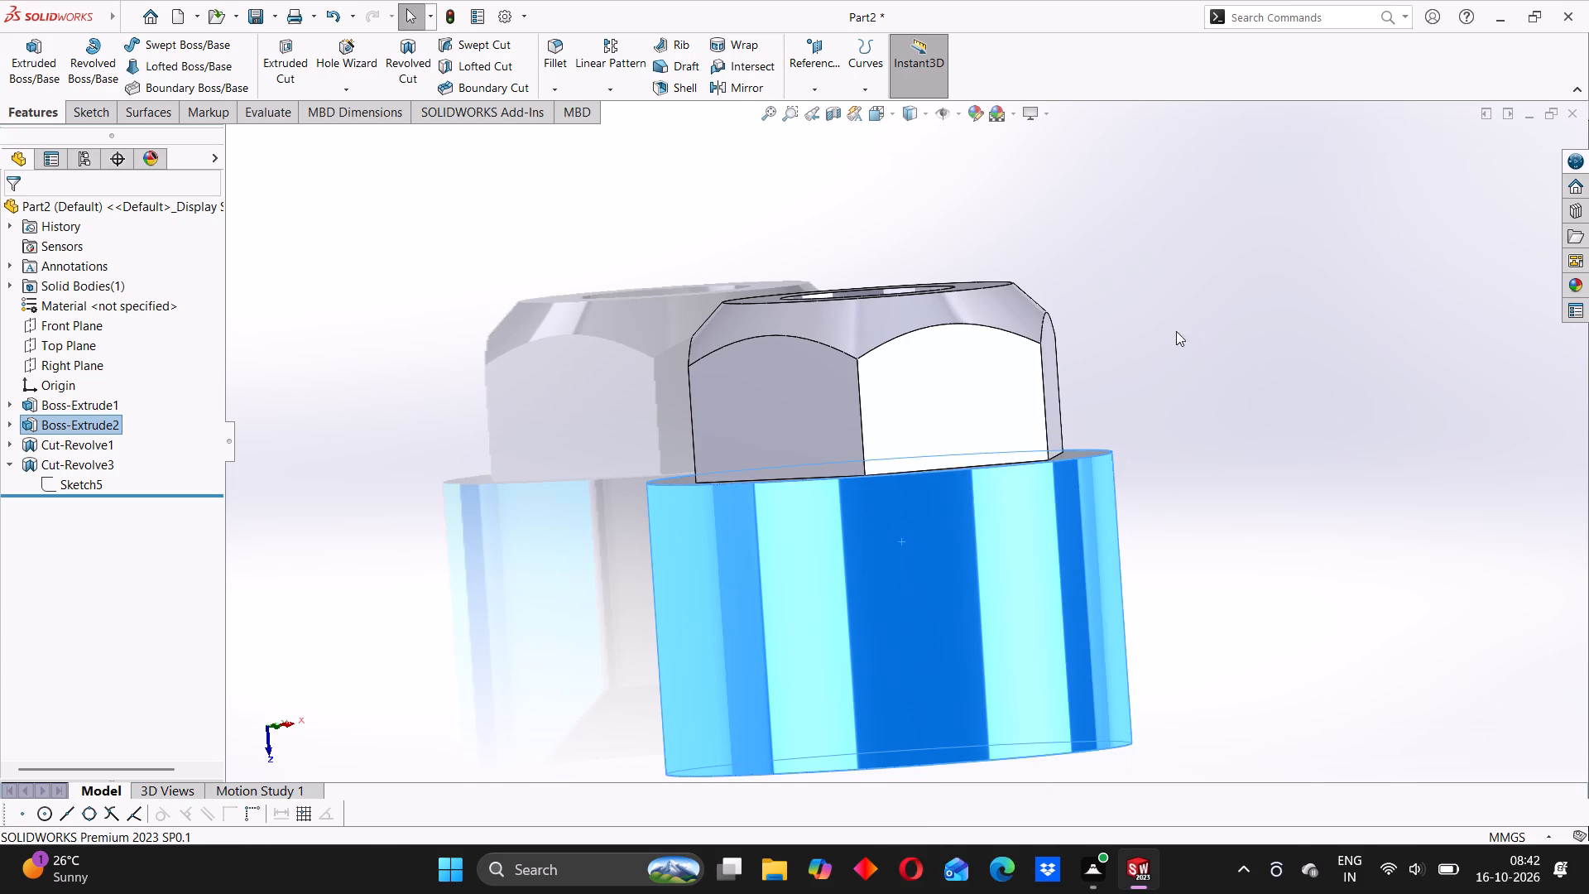
# Edit the corner cut's sketch, set the horizontal line's length to 1.5 mm, and rebuild the revolved cut.
pyautogui.click(82, 479)
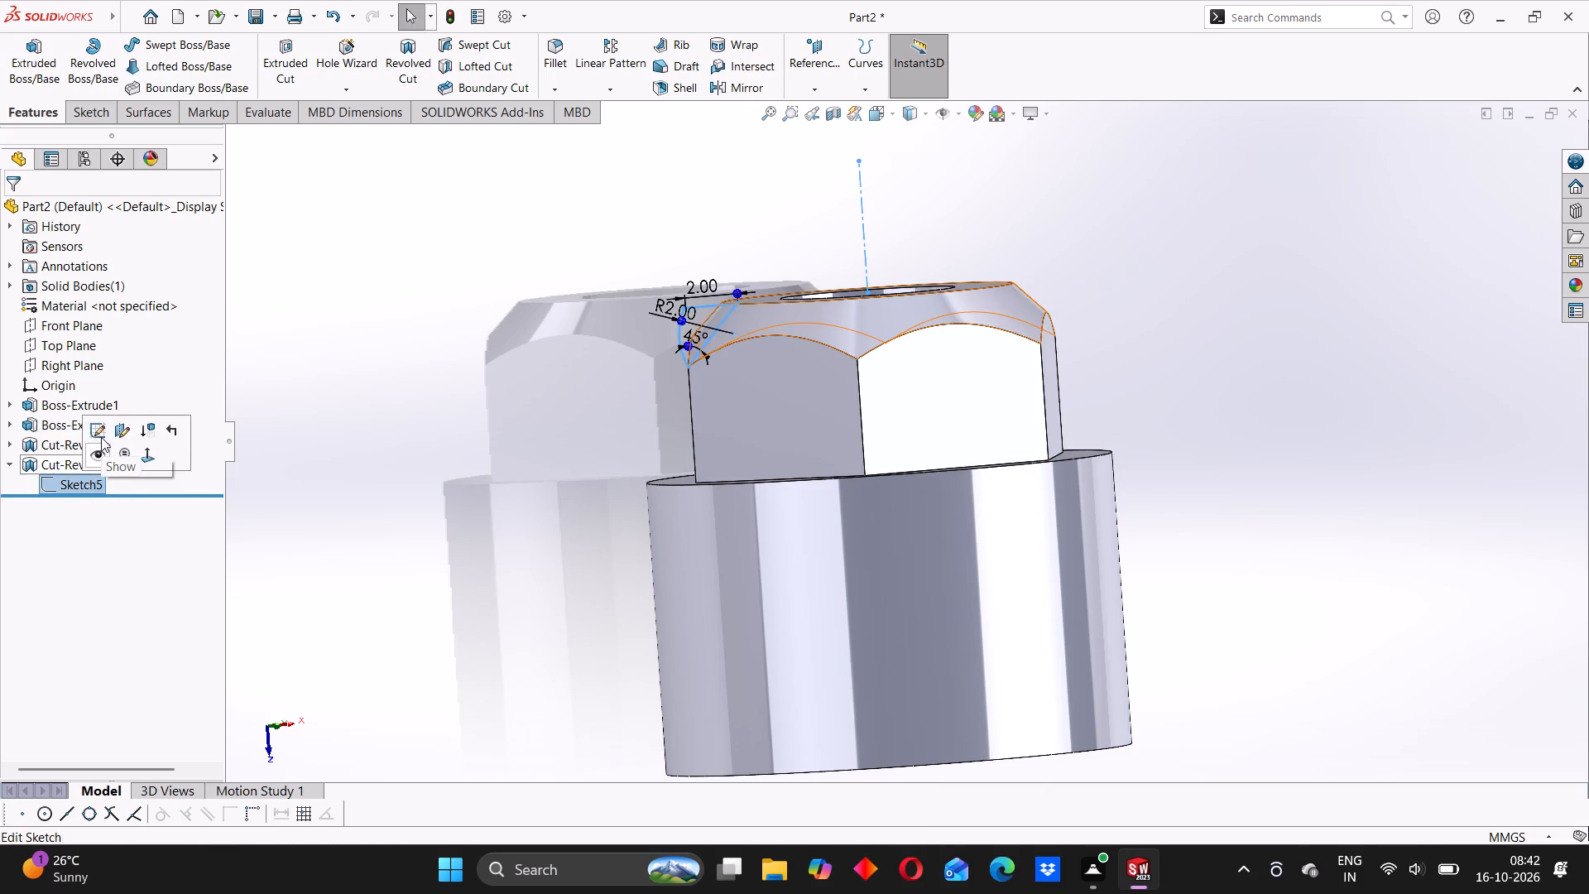
pyautogui.click(90, 419)
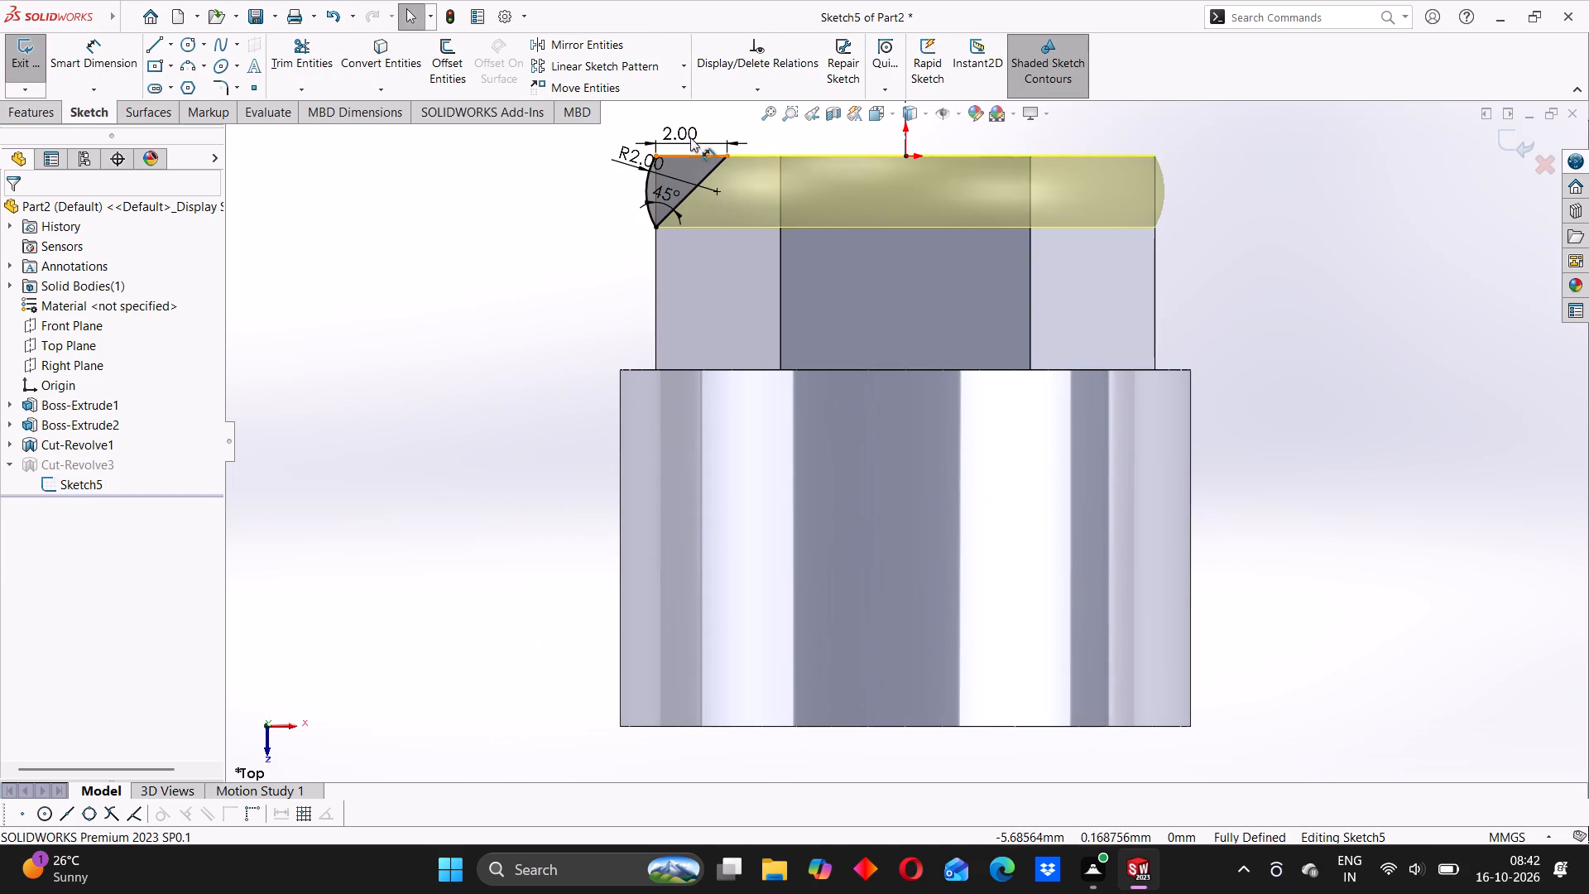
pyautogui.doubleClick(689, 134)
pyautogui.write('1.5')
pyautogui.press('Return')
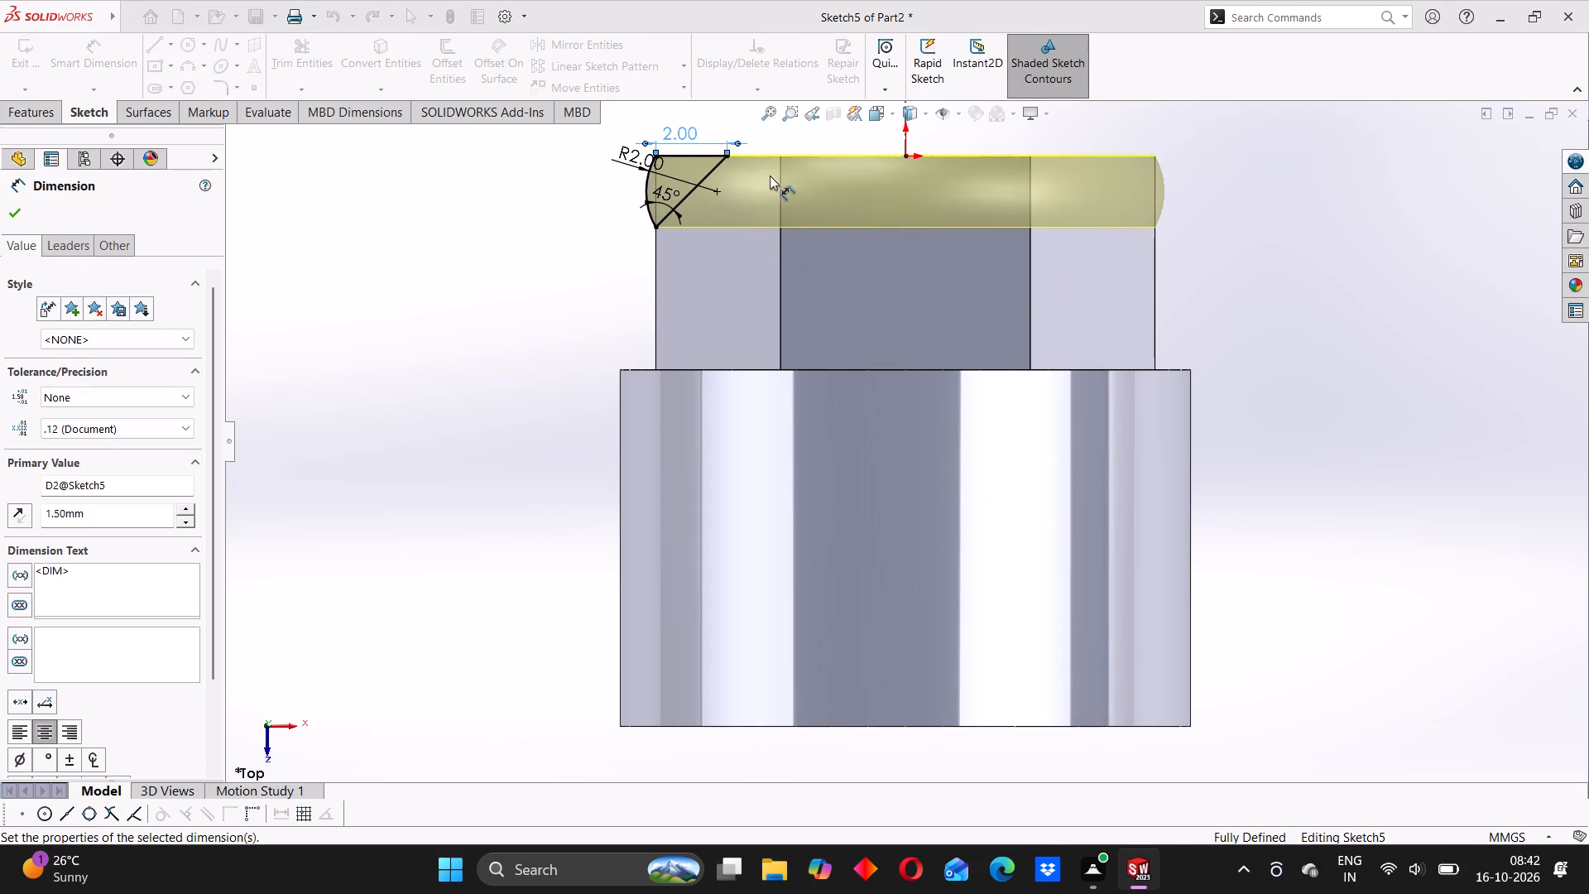
pyautogui.scroll(3, 730, 194)
pyautogui.click(1509, 143)
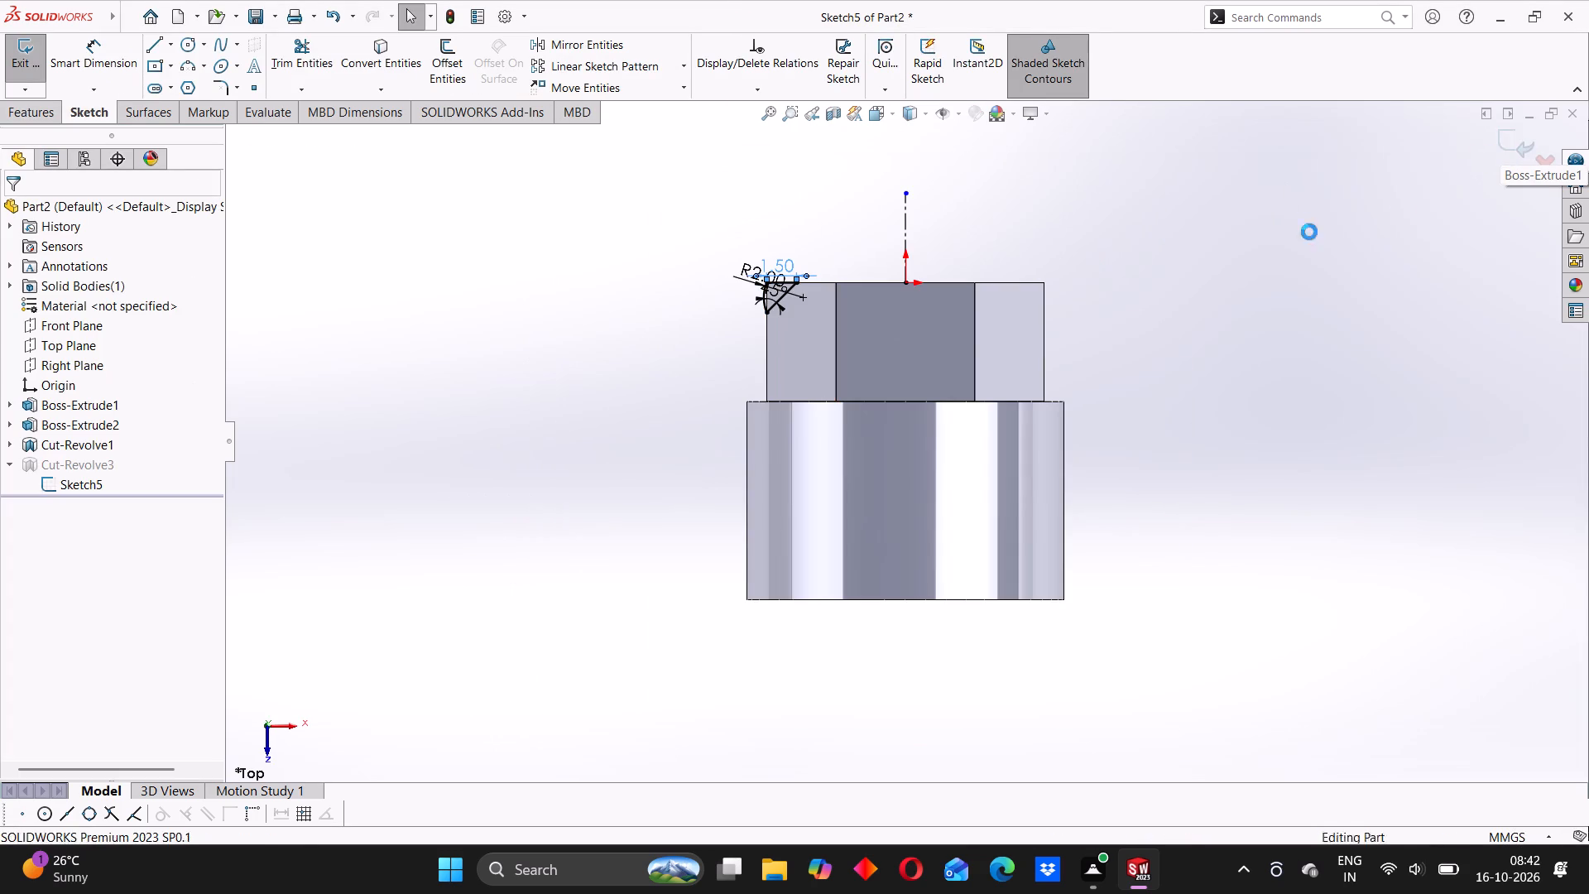
pyautogui.moveTo(881, 300); pyautogui.dragTo(876, 466, button='middle')
pyautogui.click(648, 386)
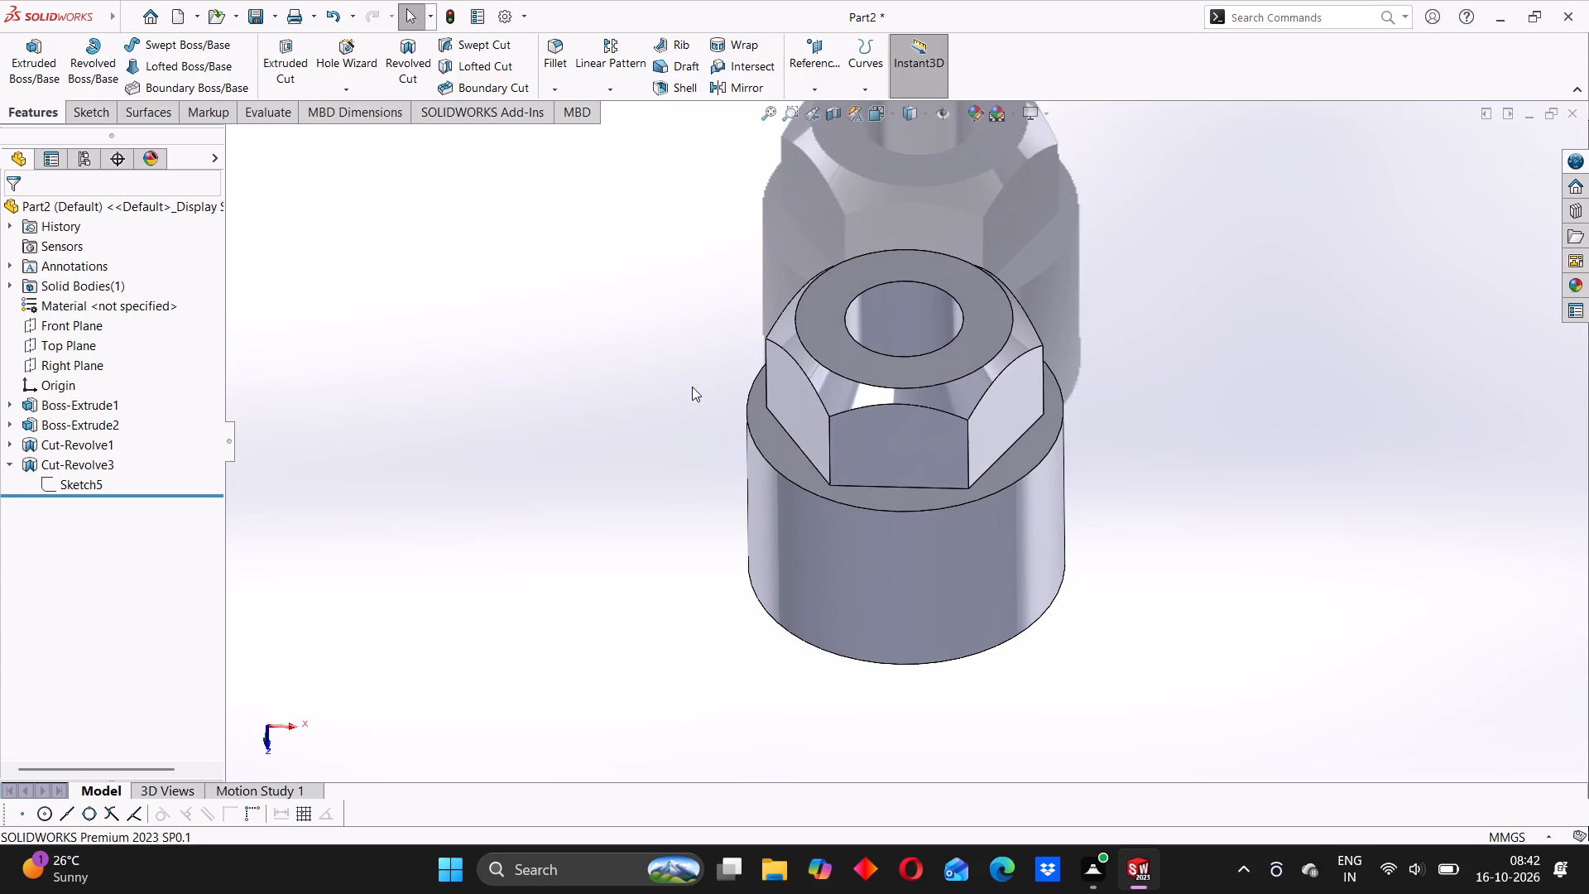
# Apply a green colour appearance to the nut's entire solid body.
pyautogui.moveTo(905, 490); pyautogui.dragTo(911, 369, button='middle')
pyautogui.rightClick(939, 452)
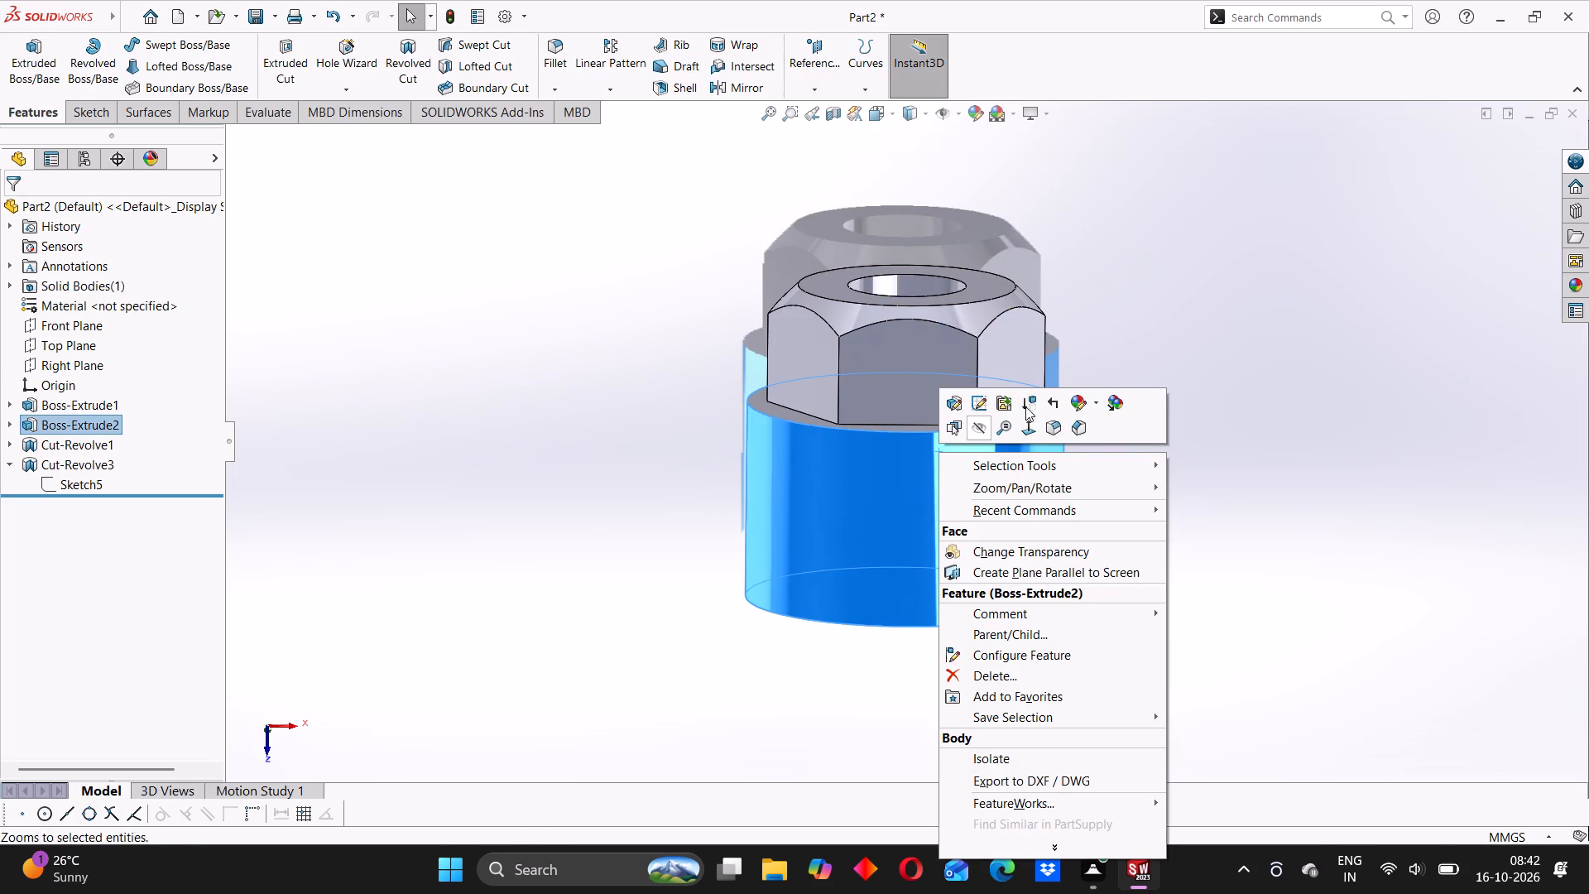
pyautogui.click(1095, 402)
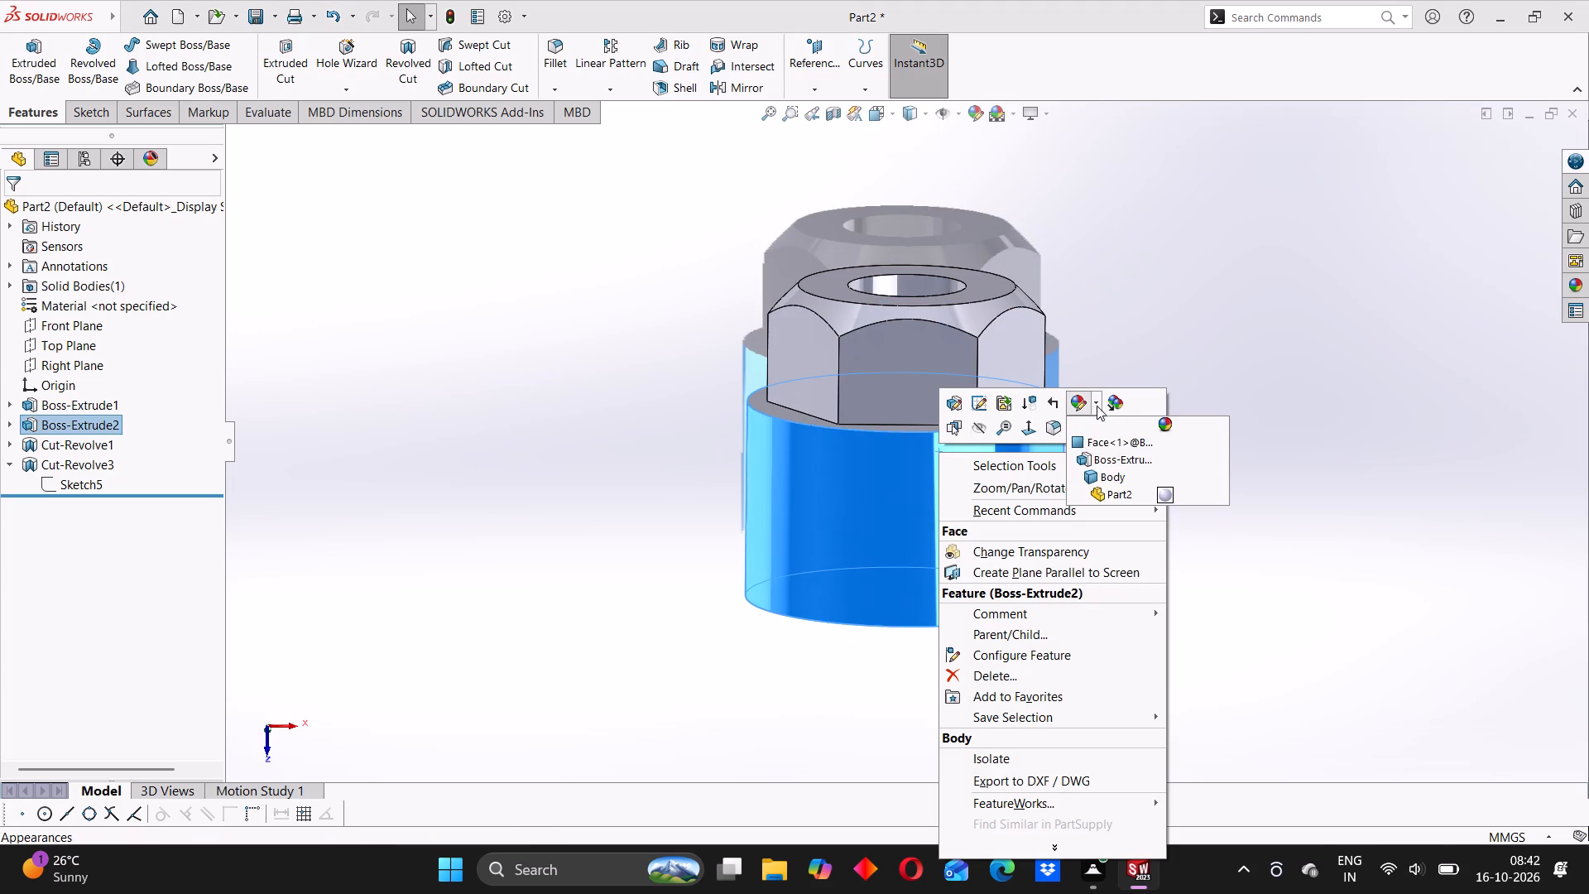
pyautogui.click(1097, 475)
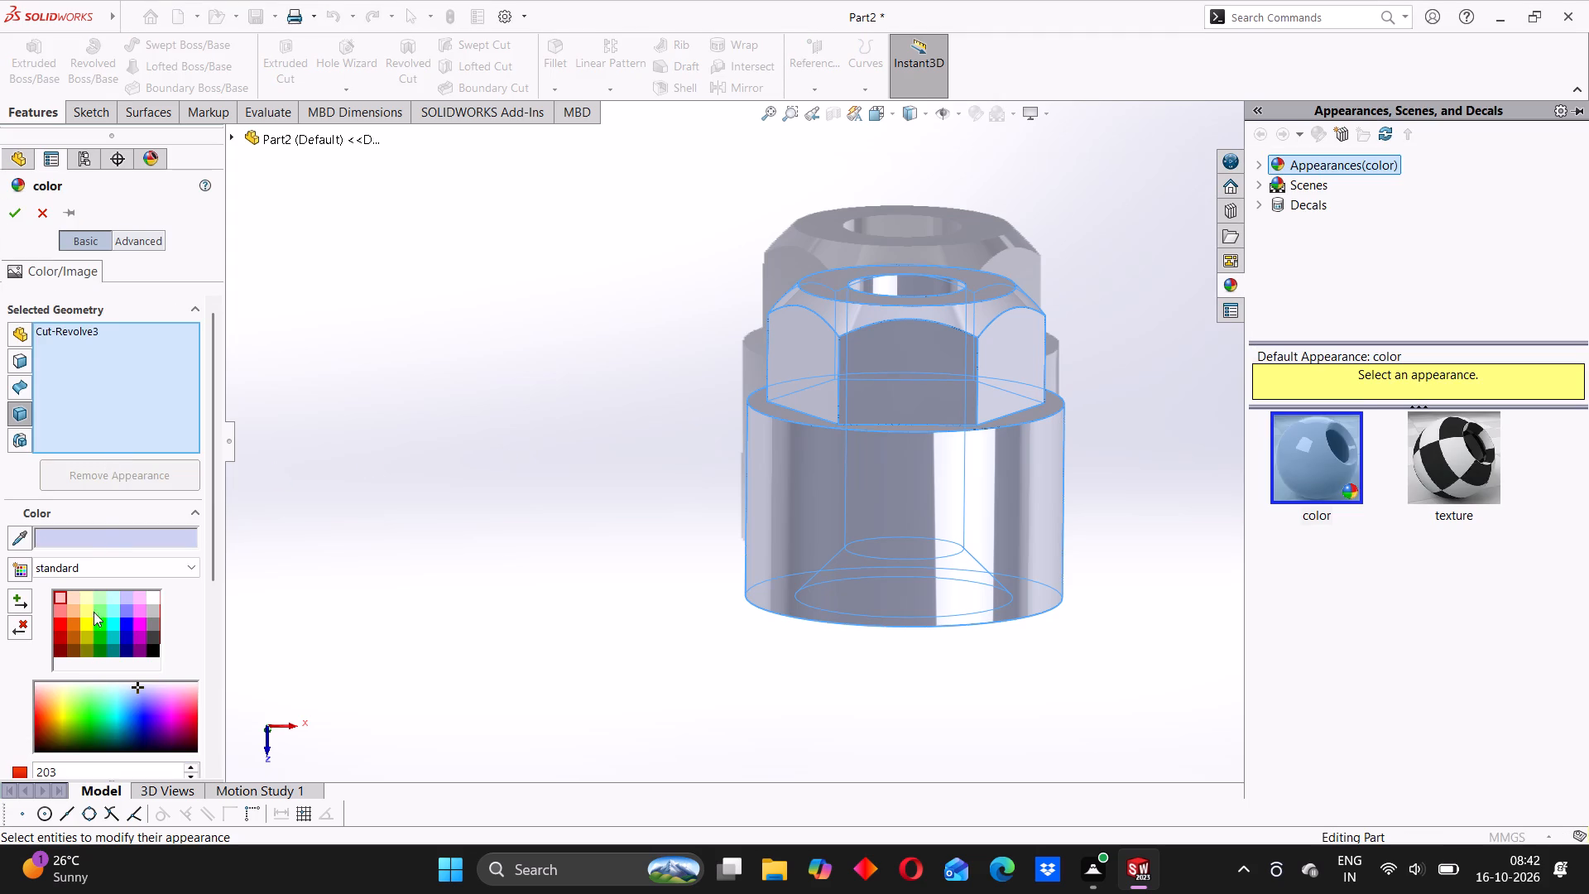
pyautogui.click(89, 717)
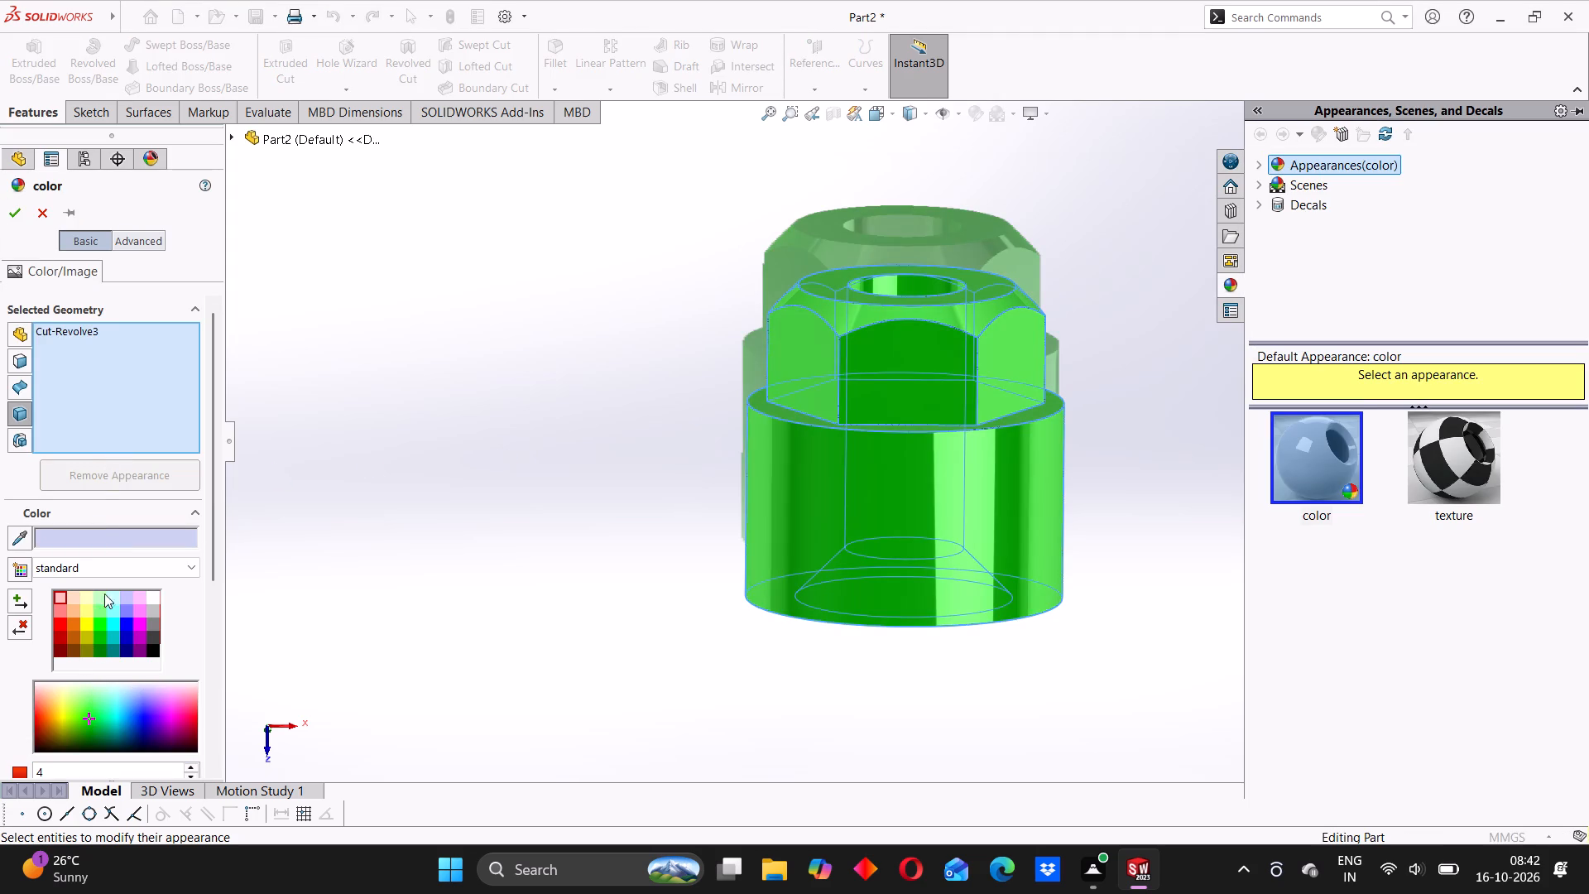
pyautogui.click(20, 210)
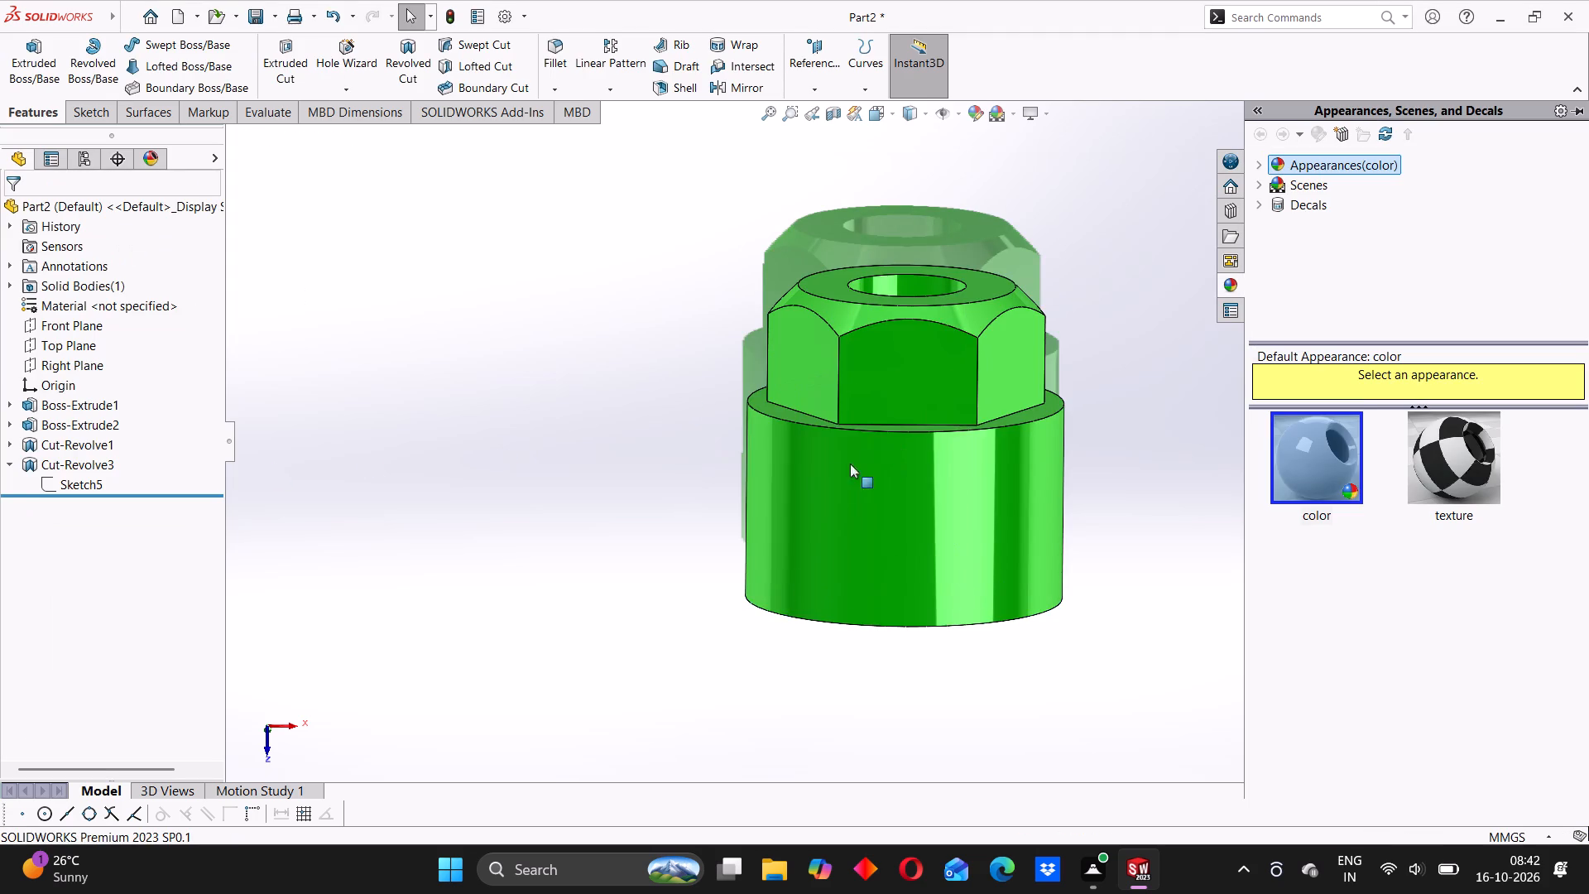
pyautogui.moveTo(822, 467); pyautogui.dragTo(853, 443, button='middle')
pyautogui.click(563, 493)
# Examine the green nut from all sides, including the hexagonal end and the tapered bore.
pyautogui.moveTo(878, 320); pyautogui.dragTo(798, 557, button='middle')
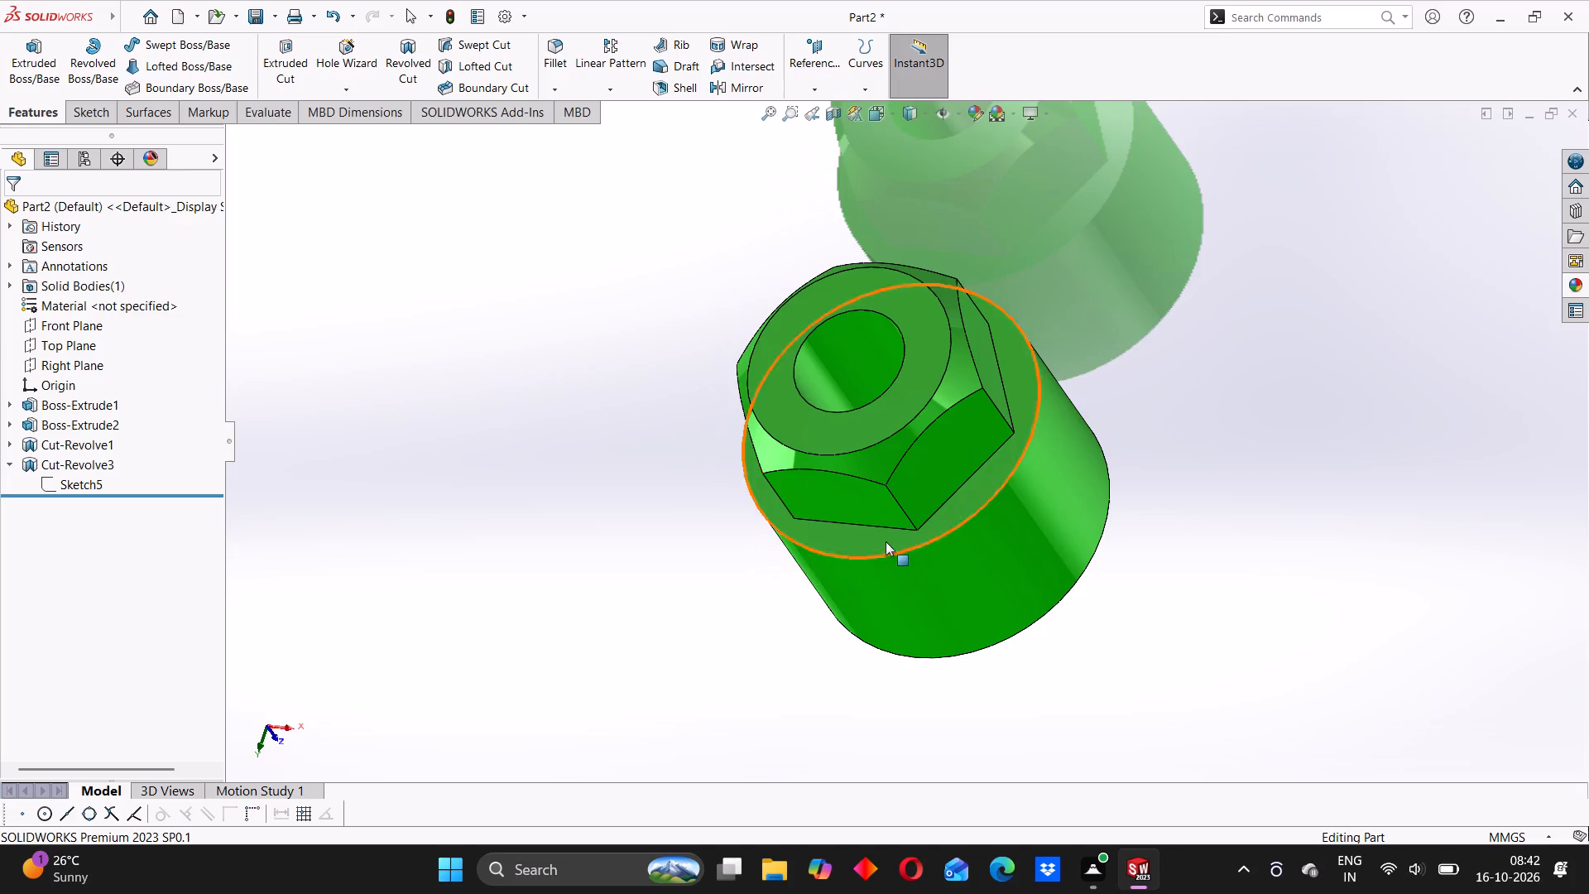
pyautogui.moveTo(900, 584); pyautogui.dragTo(869, 319, button='middle')
pyautogui.scroll(2, 890, 497)
pyautogui.moveTo(972, 522); pyautogui.dragTo(672, 362, button='middle')
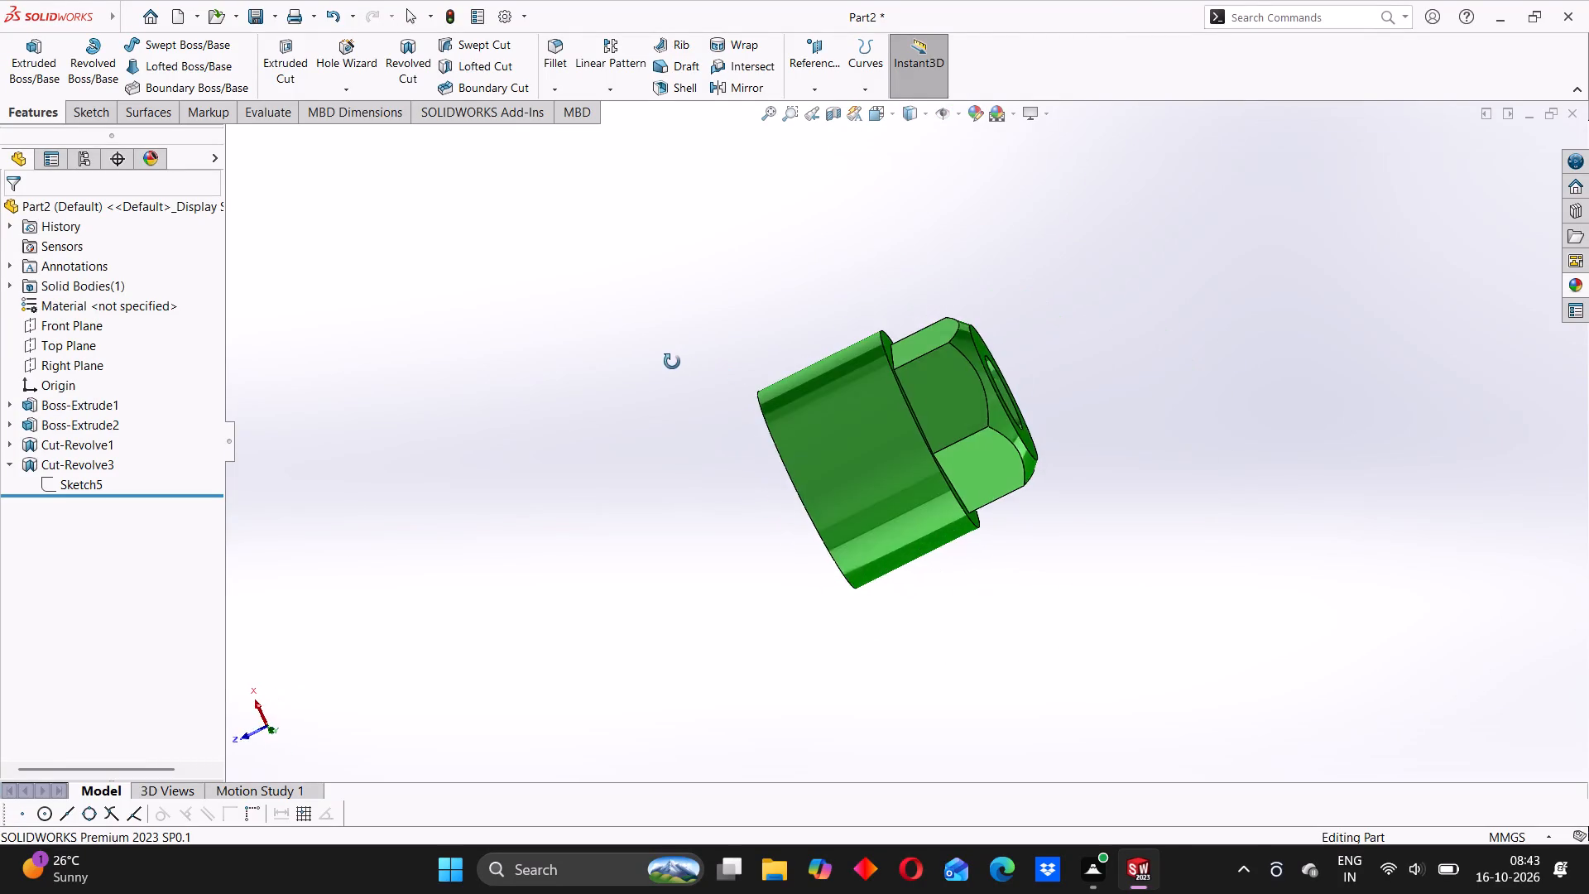
pyautogui.moveTo(672, 362); pyautogui.dragTo(861, 560, button='middle')
pyautogui.moveTo(944, 351); pyautogui.dragTo(869, 478, button='middle')
pyautogui.click(654, 429)
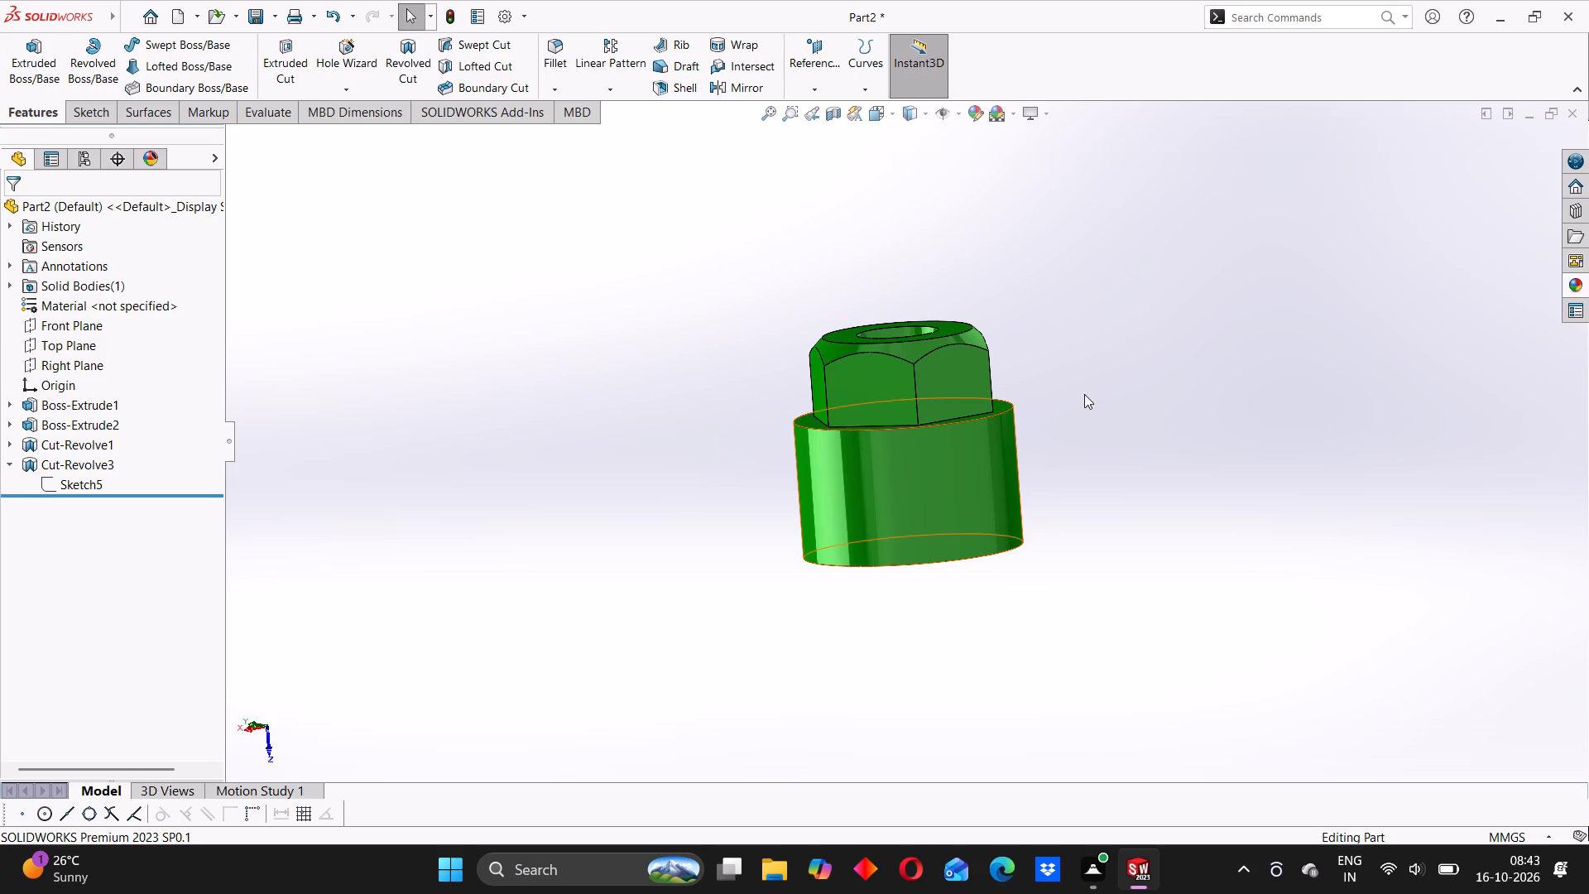
pyautogui.moveTo(1084, 394); pyautogui.dragTo(621, 527, button='middle')
pyautogui.moveTo(845, 325); pyautogui.dragTo(1114, 329, button='middle')
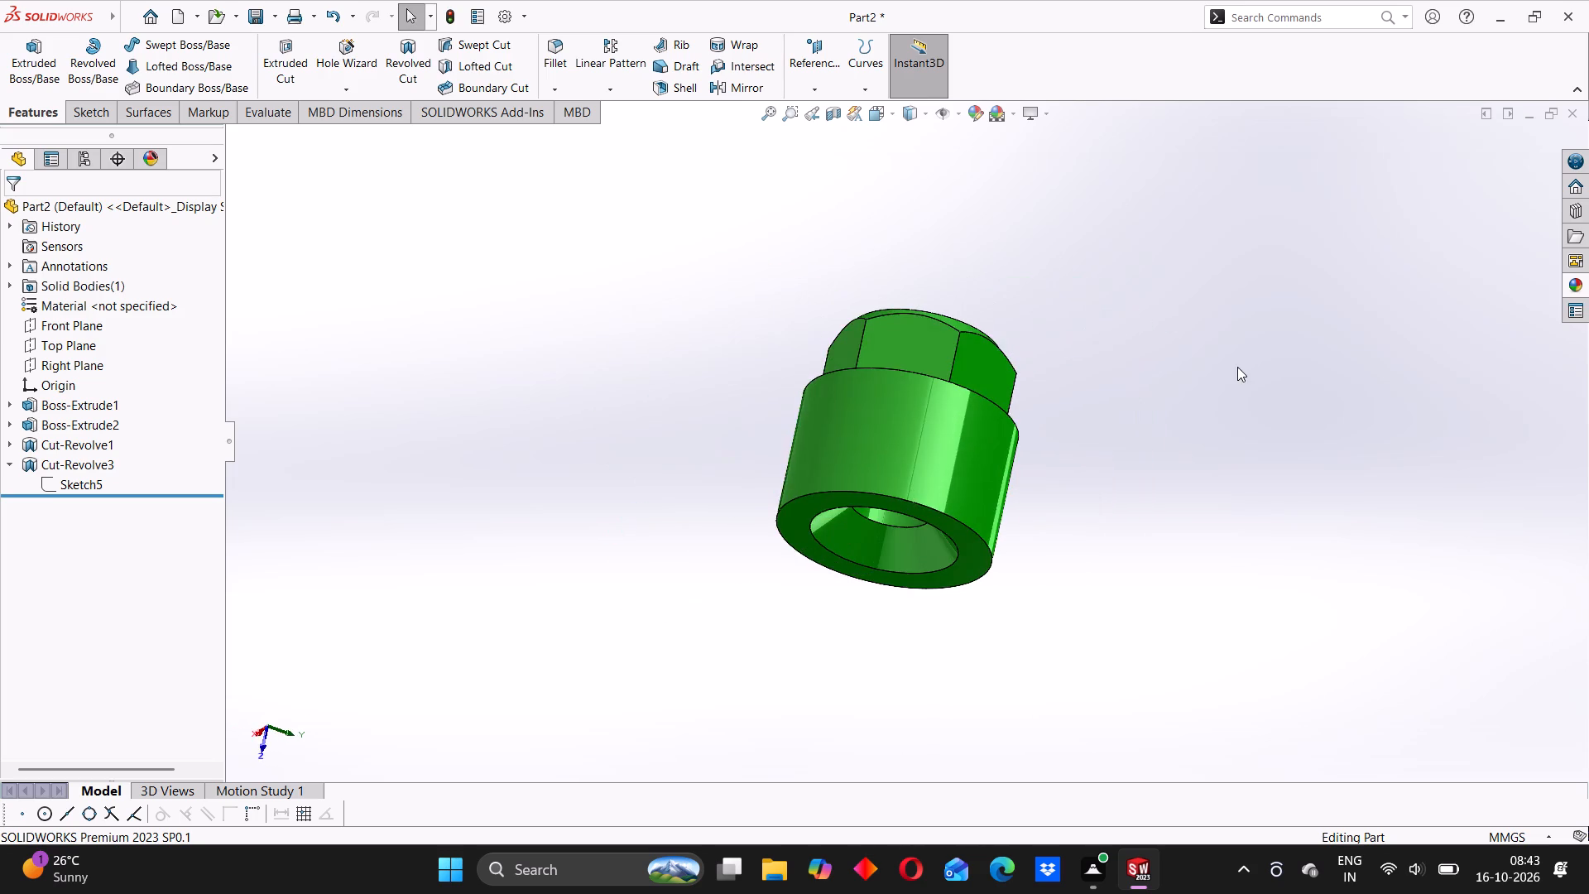
pyautogui.moveTo(1220, 383); pyautogui.dragTo(867, 272, button='middle')
pyautogui.moveTo(930, 503); pyautogui.dragTo(867, 331, button='middle')
pyautogui.scroll(-3, 831, 364)
pyautogui.moveTo(996, 380); pyautogui.dragTo(967, 481, button='middle')
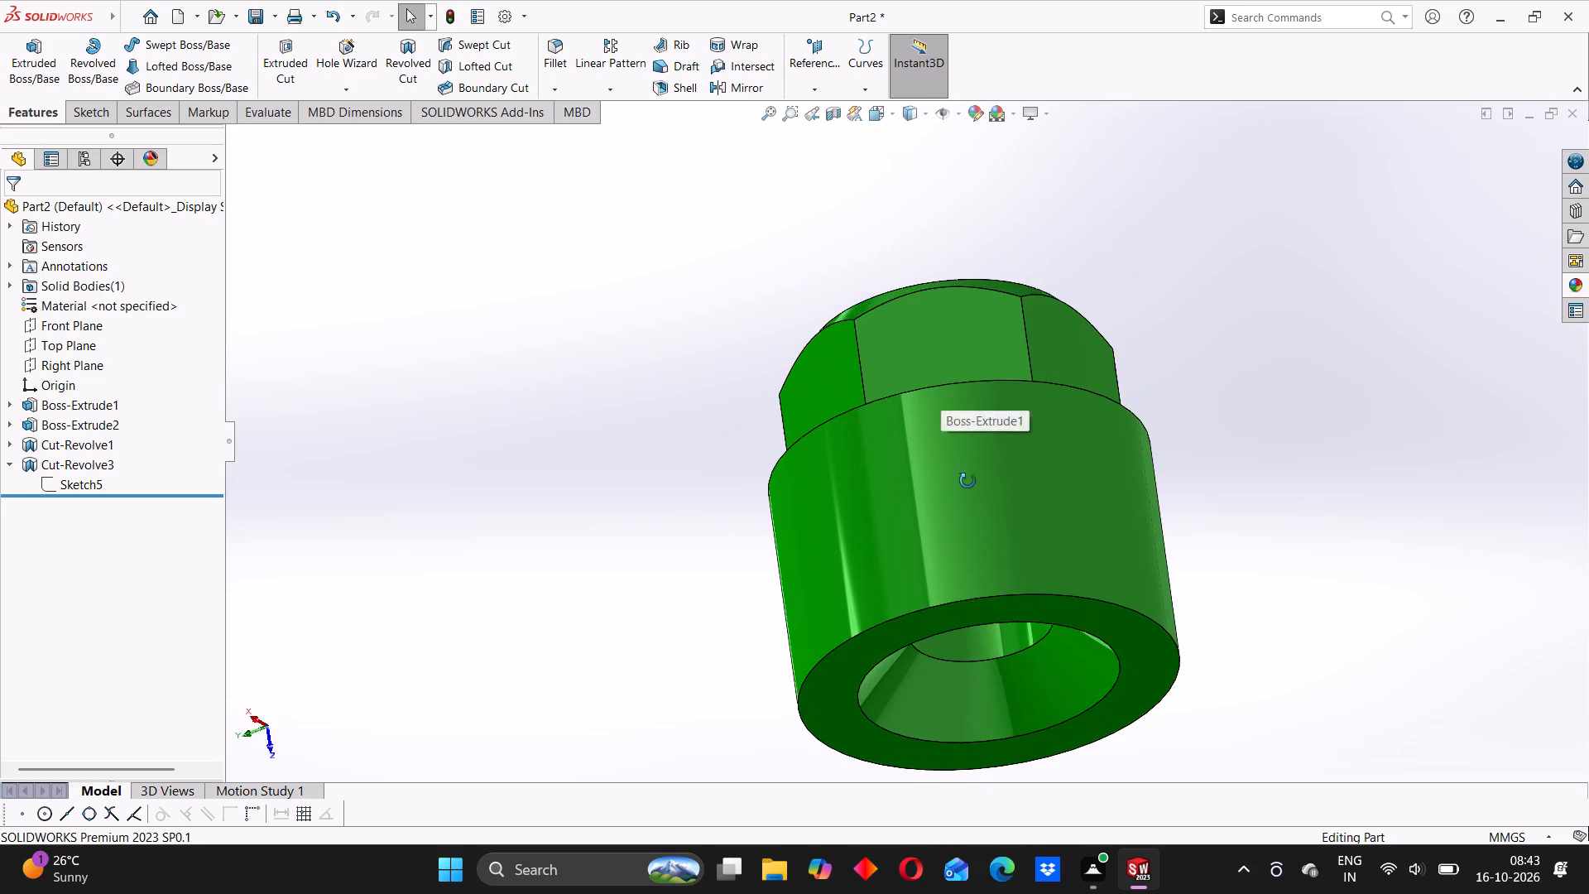
pyautogui.moveTo(967, 481); pyautogui.dragTo(899, 536, button='middle')
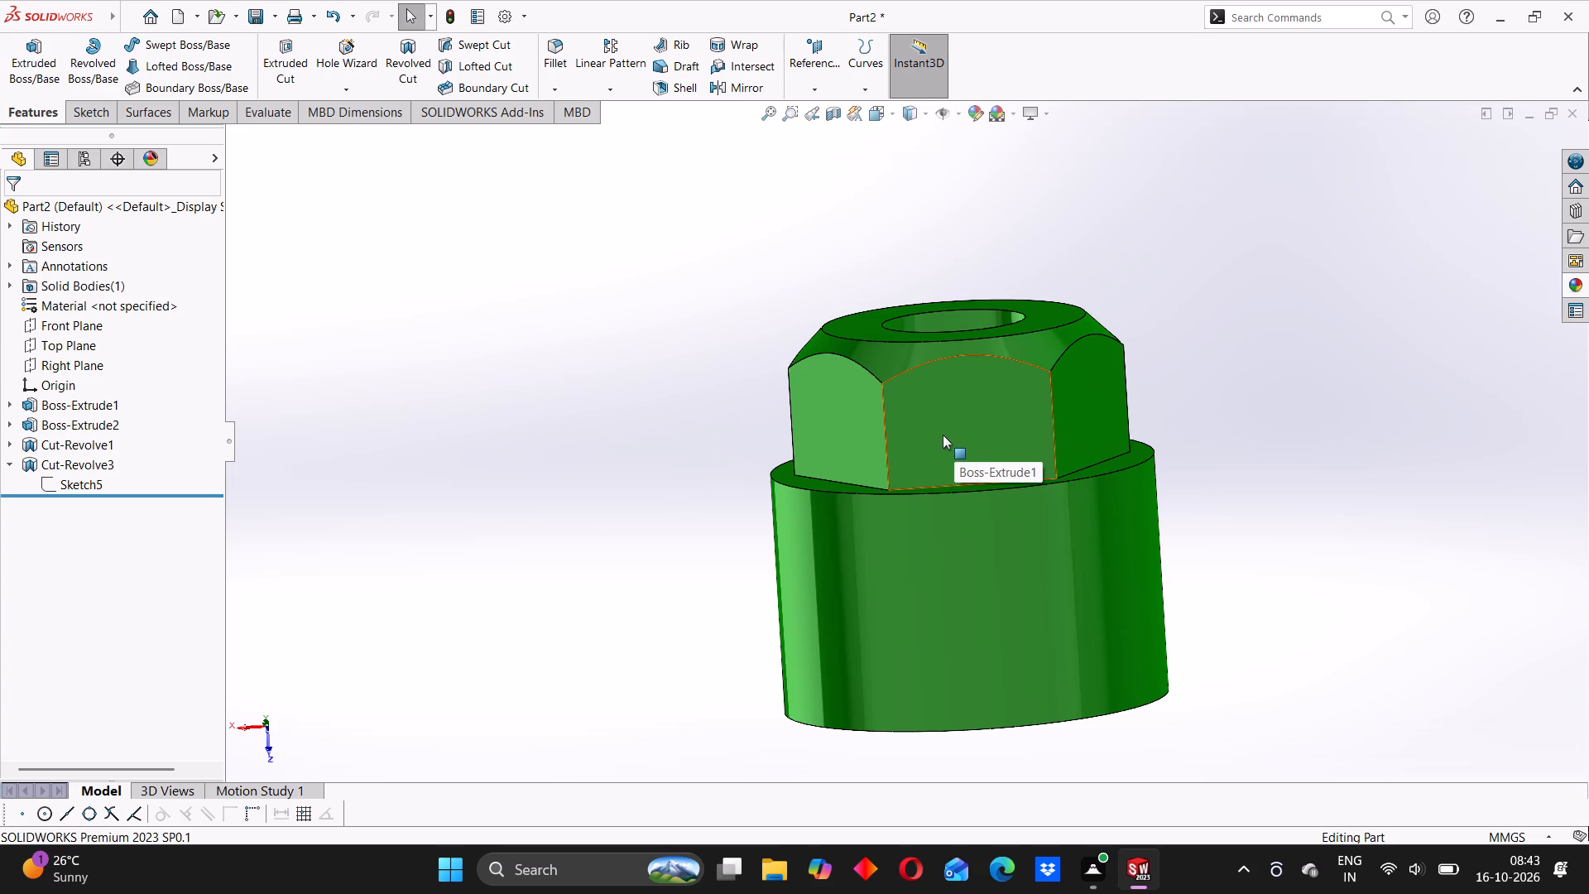
# Examine the hexagon's chamfered faces close up and the whole nut from the side.
pyautogui.scroll(3, 944, 435)
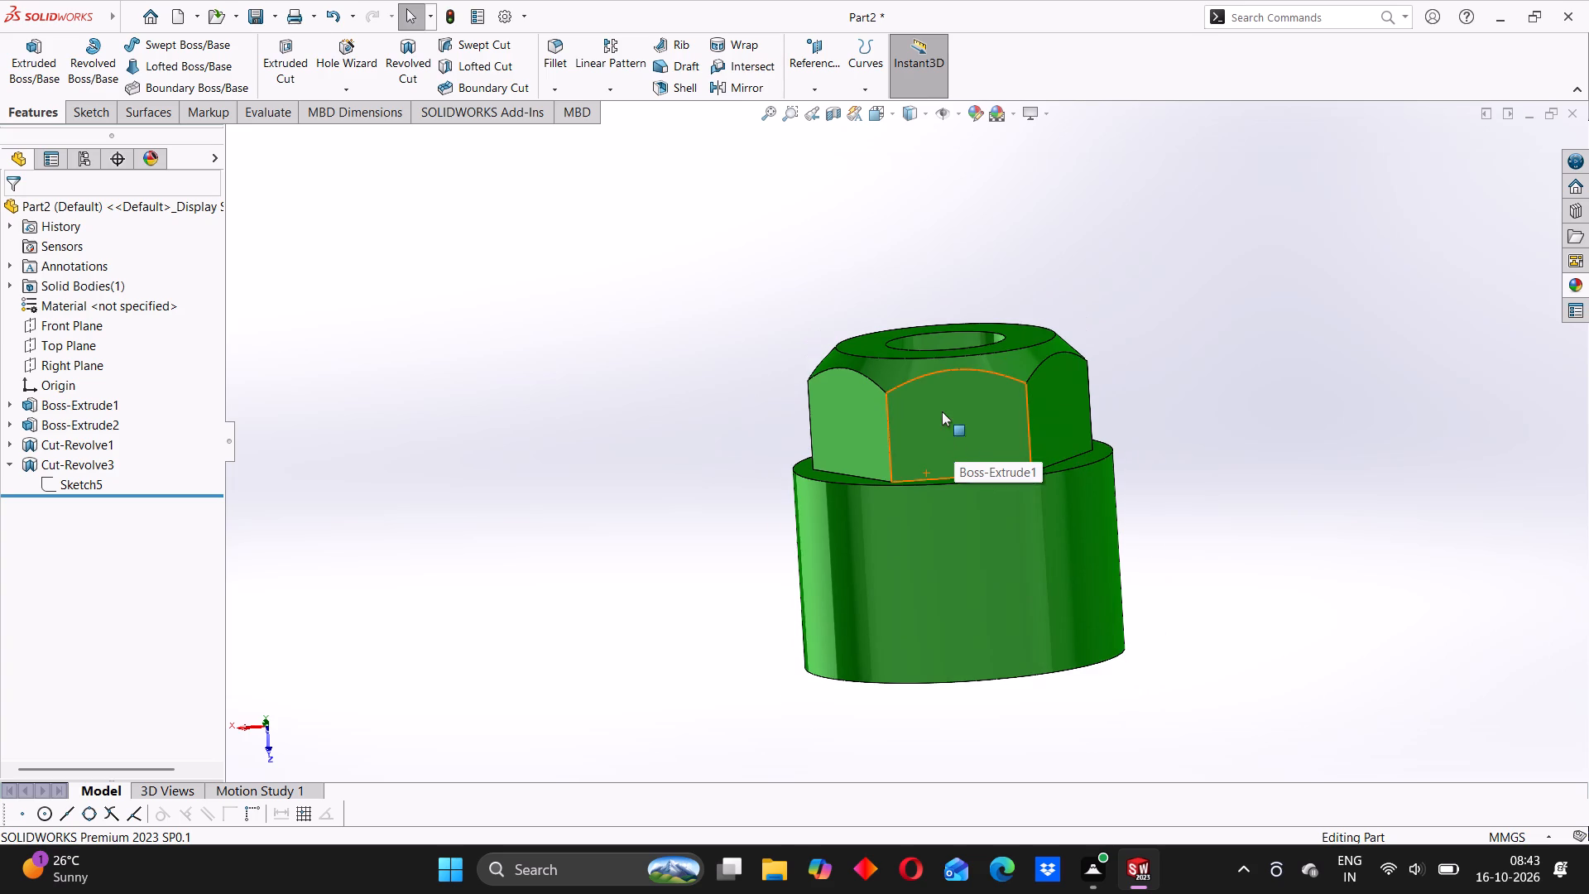
pyautogui.moveTo(947, 392); pyautogui.dragTo(928, 483, button='middle')
pyautogui.scroll(-4, 931, 430)
pyautogui.moveTo(873, 526); pyautogui.dragTo(919, 503, button='middle')
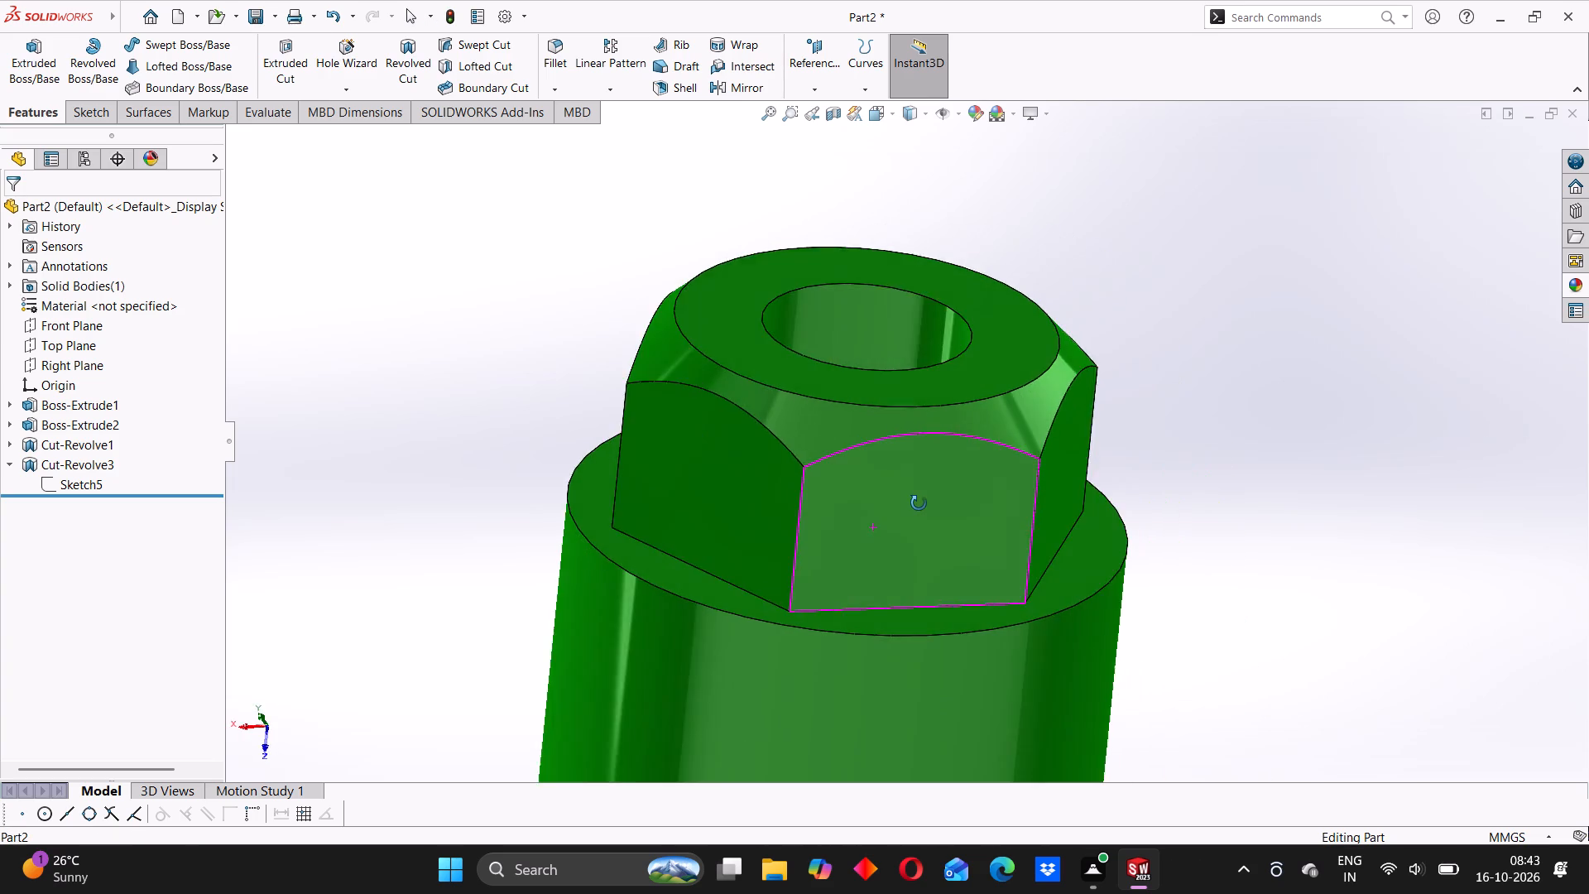
pyautogui.moveTo(919, 503); pyautogui.dragTo(880, 477, button='middle')
pyautogui.scroll(6, 845, 468)
pyautogui.moveTo(900, 550); pyautogui.dragTo(875, 457, button='middle')
pyautogui.click(681, 498)
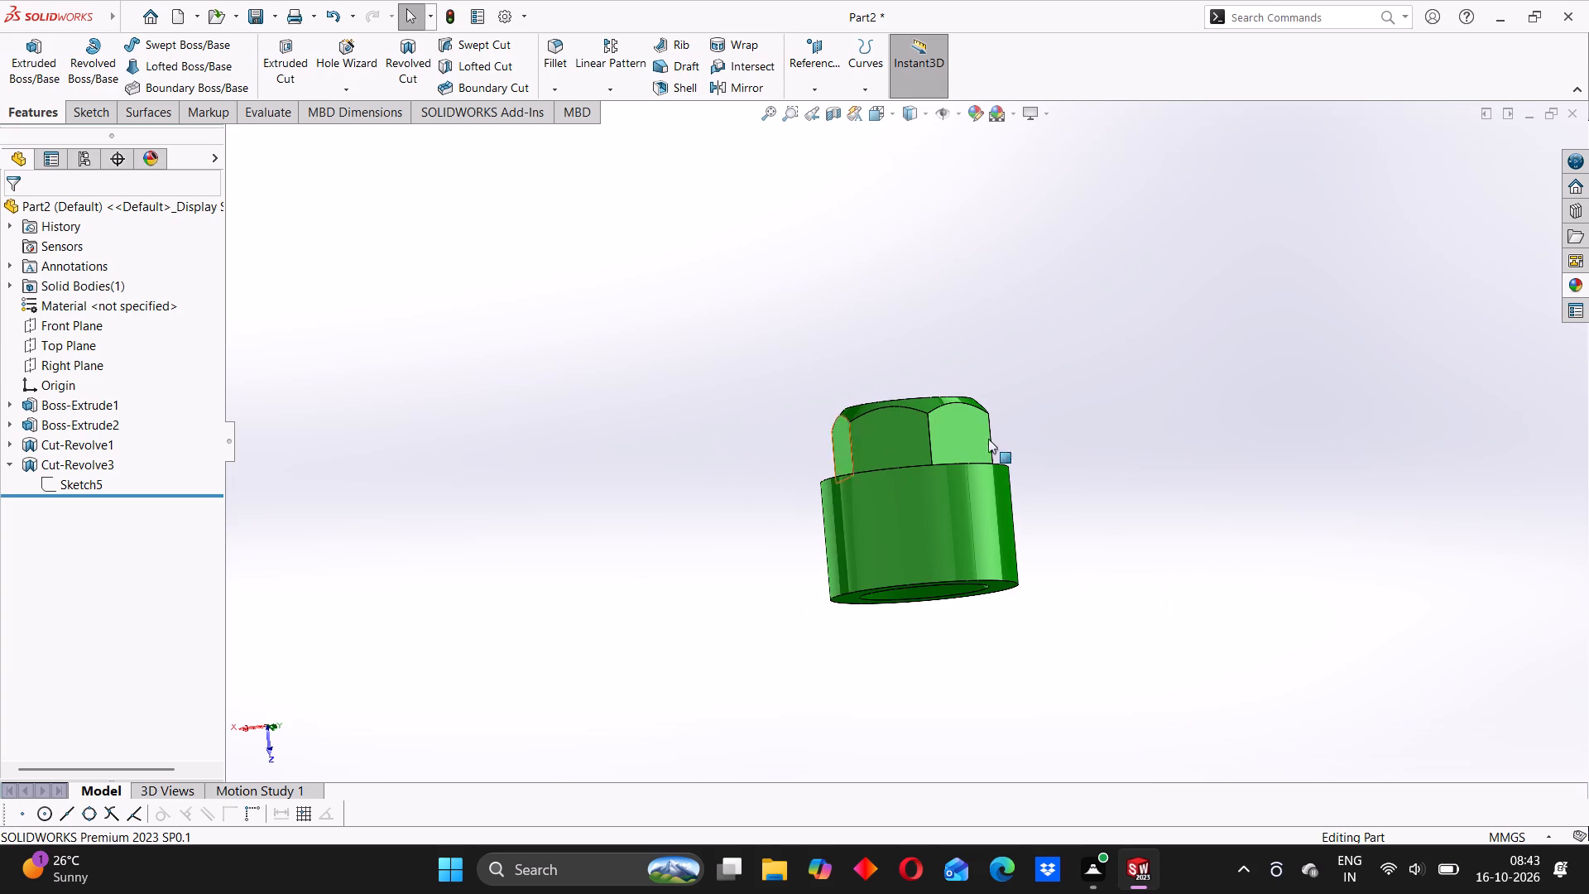
# Examine the green nut from several sides, including the chamfered hexagon end and the open bored end.
pyautogui.moveTo(1033, 425); pyautogui.dragTo(972, 448, button='middle')
pyautogui.moveTo(900, 445); pyautogui.dragTo(958, 583, button='middle')
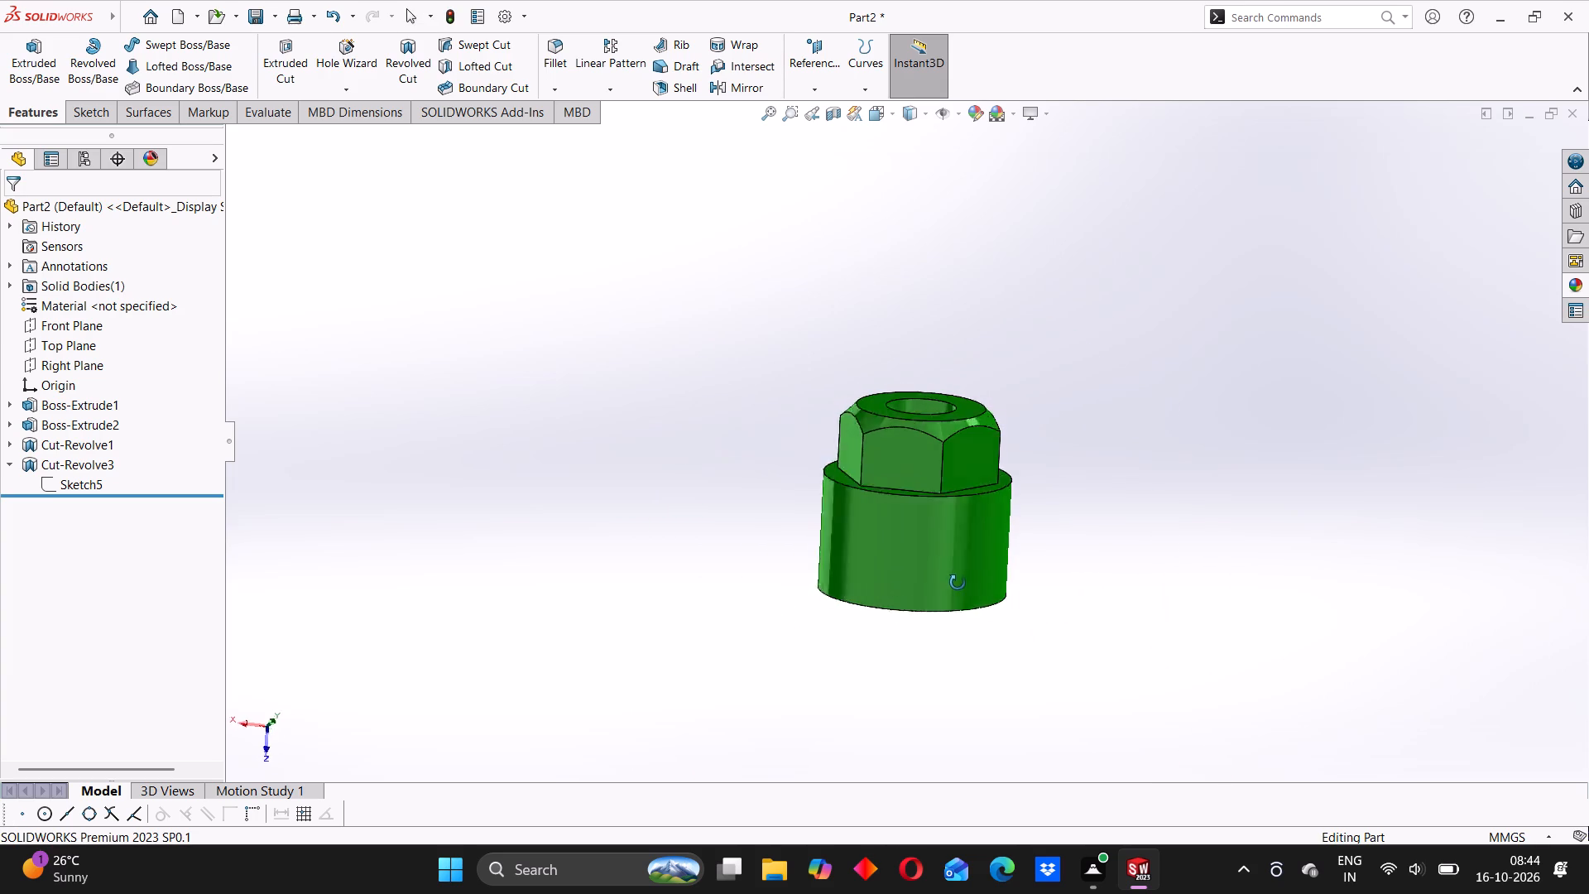
pyautogui.moveTo(958, 583); pyautogui.dragTo(958, 584, button='middle')
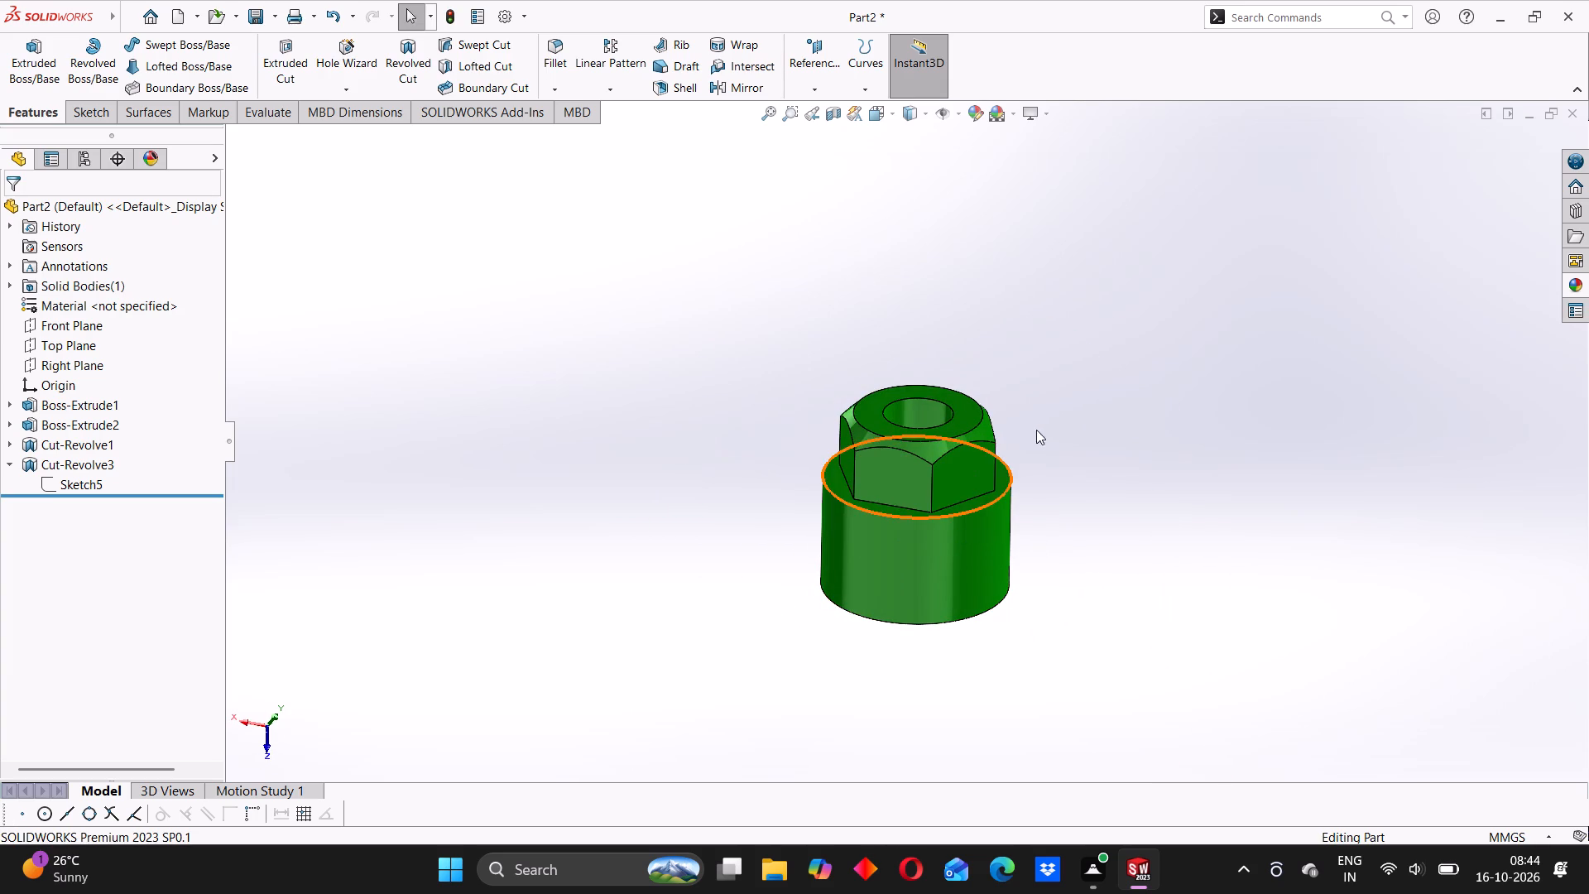
pyautogui.moveTo(1091, 533); pyautogui.dragTo(986, 492, button='middle')
pyautogui.moveTo(1077, 459); pyautogui.dragTo(906, 524, button='middle')
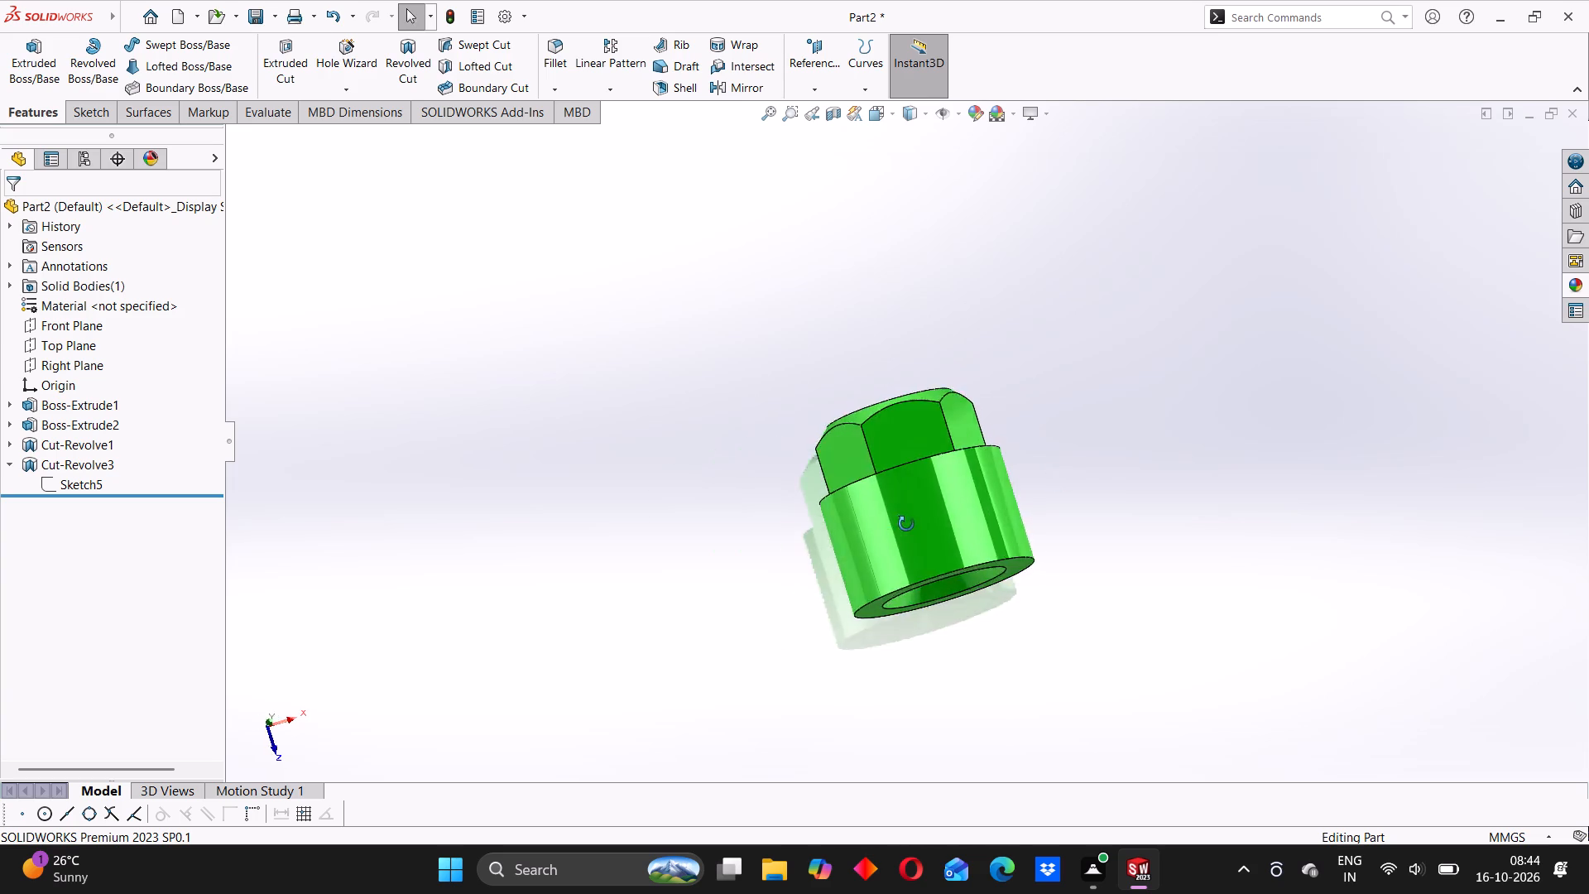
pyautogui.moveTo(906, 524); pyautogui.dragTo(878, 451, button='middle')
pyautogui.moveTo(978, 405); pyautogui.dragTo(883, 670, button='middle')
pyautogui.scroll(1, 883, 669)
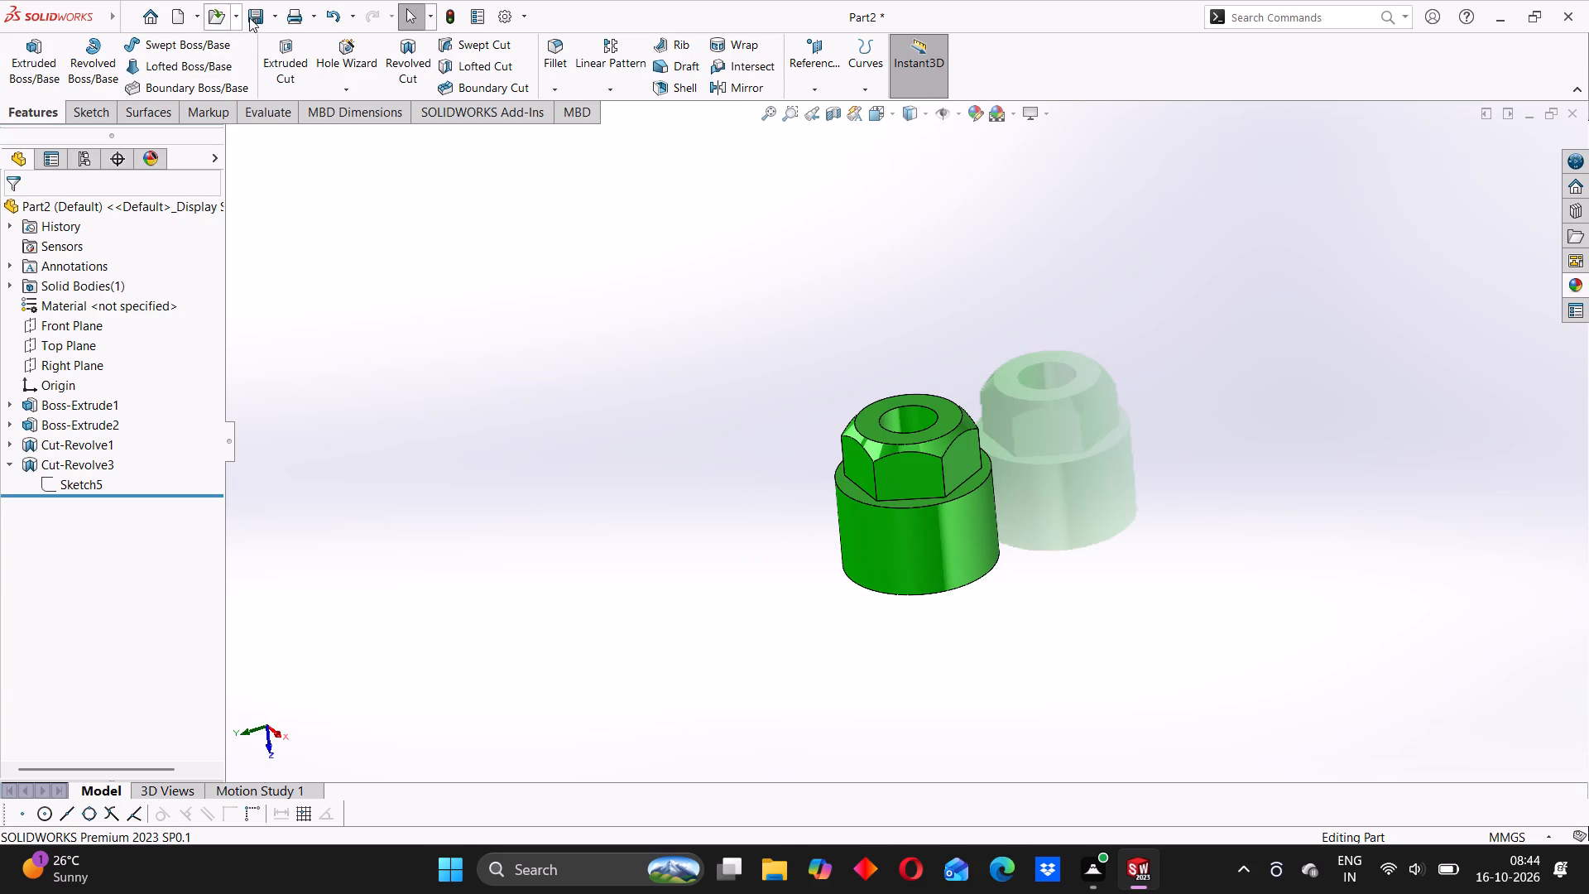
# Save the part as GLAND NUT in the ASSEMBLY 25 folder.
pyautogui.click(267, 15)
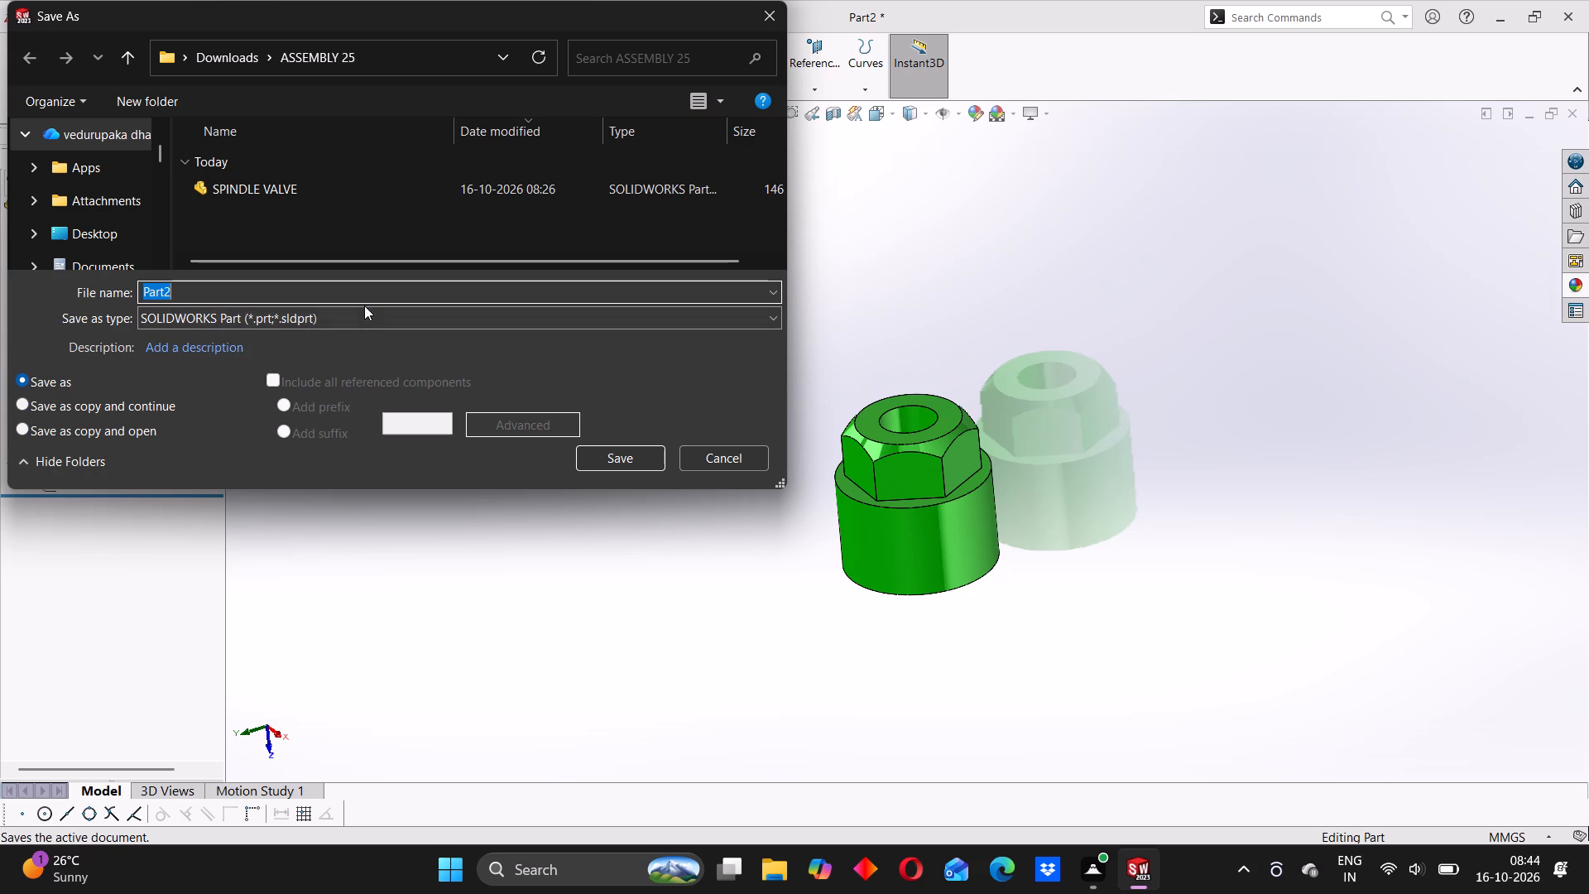
pyautogui.write('GLAND NUT')
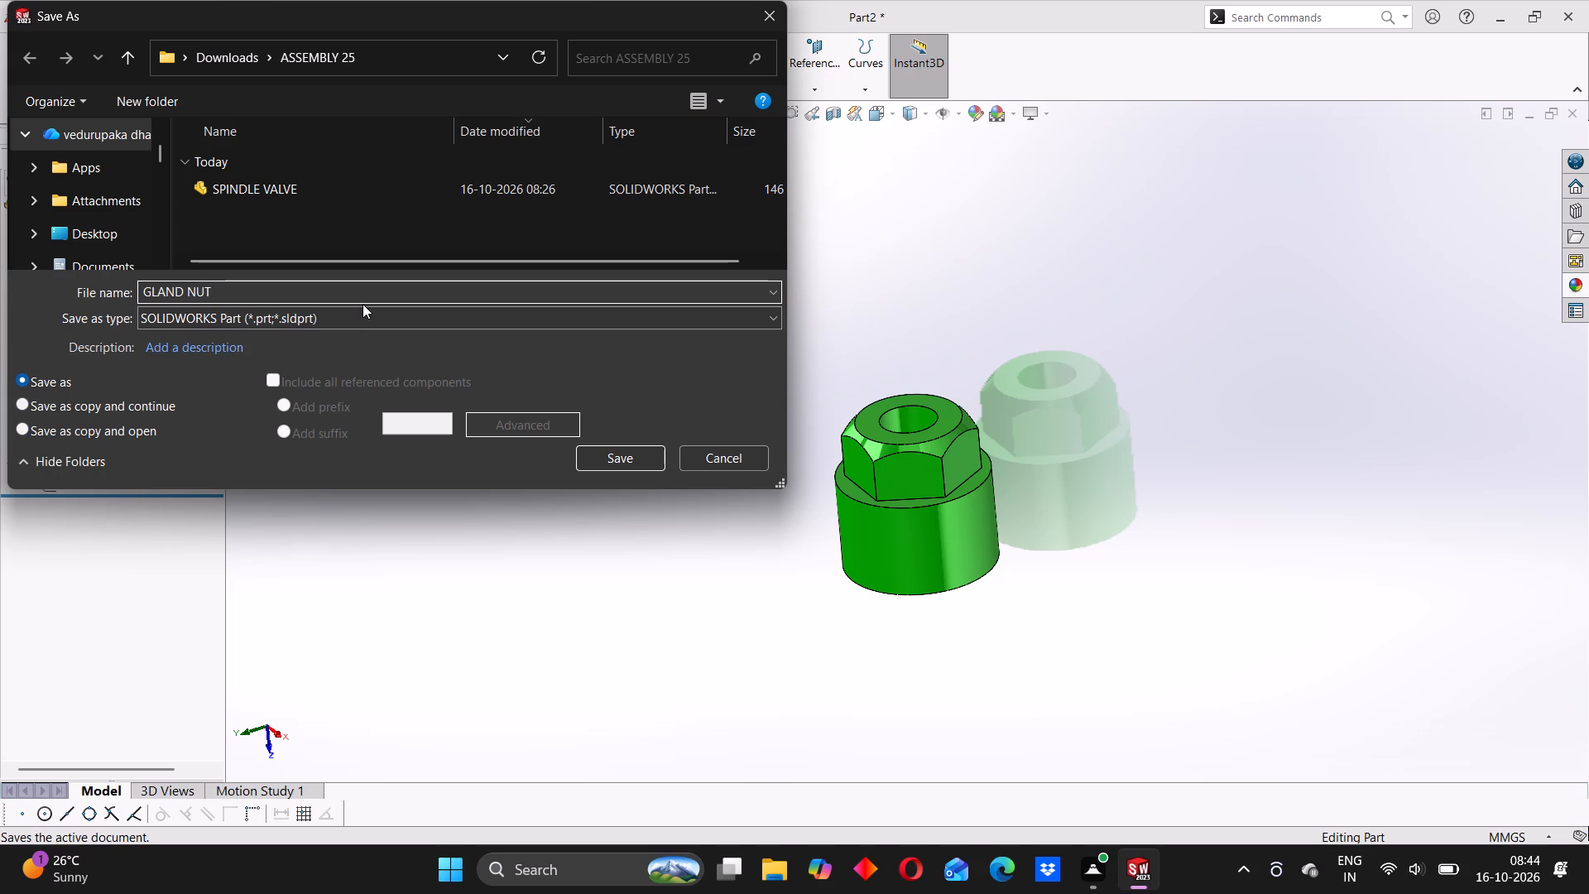
pyautogui.click(619, 457)
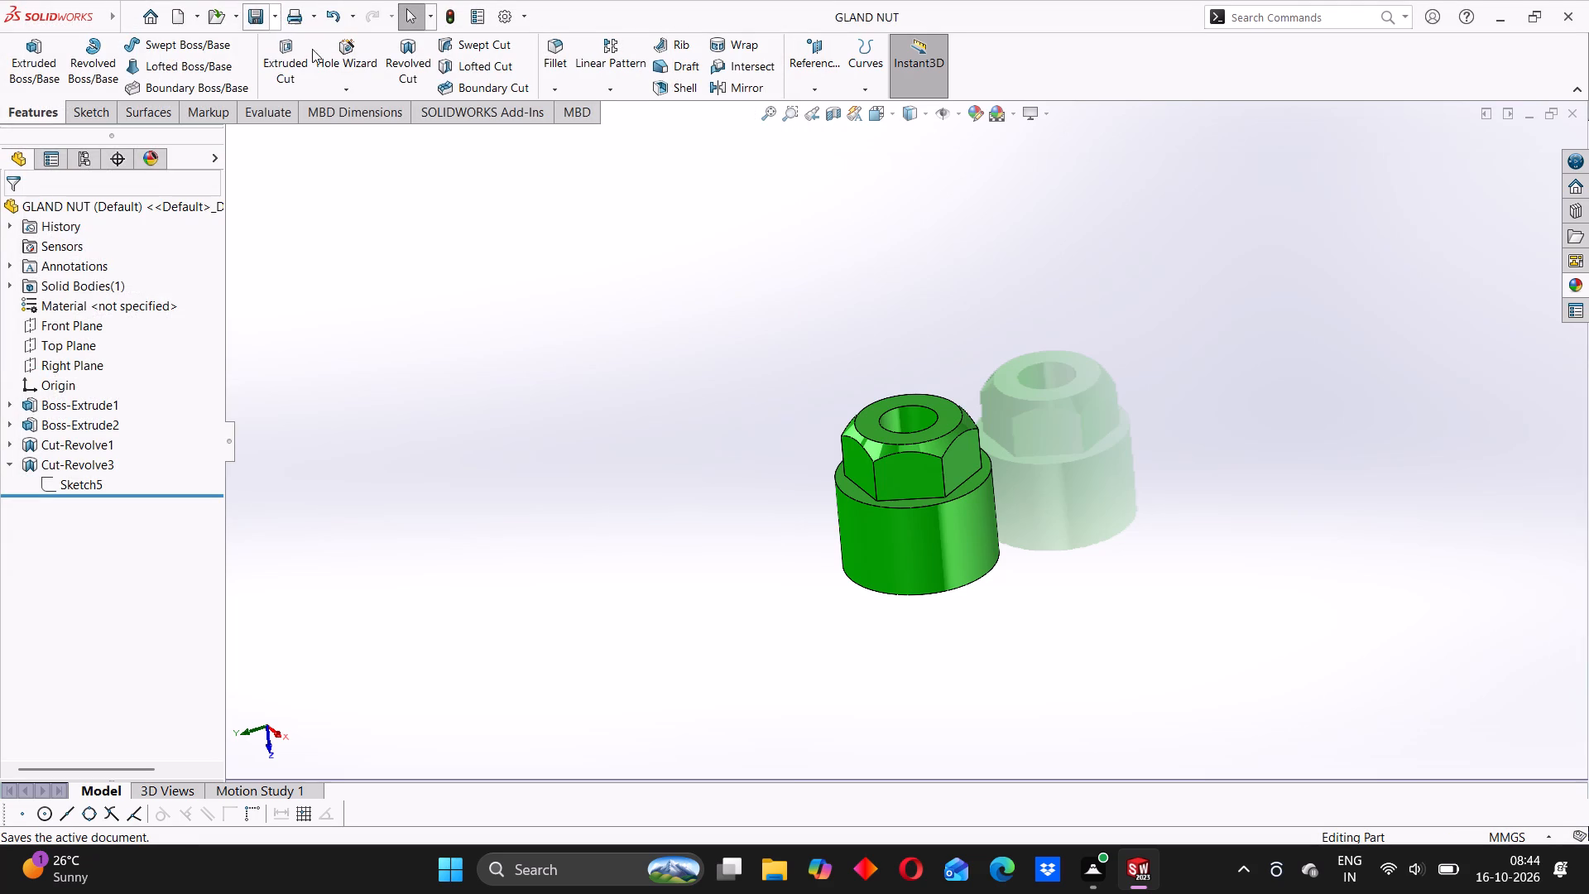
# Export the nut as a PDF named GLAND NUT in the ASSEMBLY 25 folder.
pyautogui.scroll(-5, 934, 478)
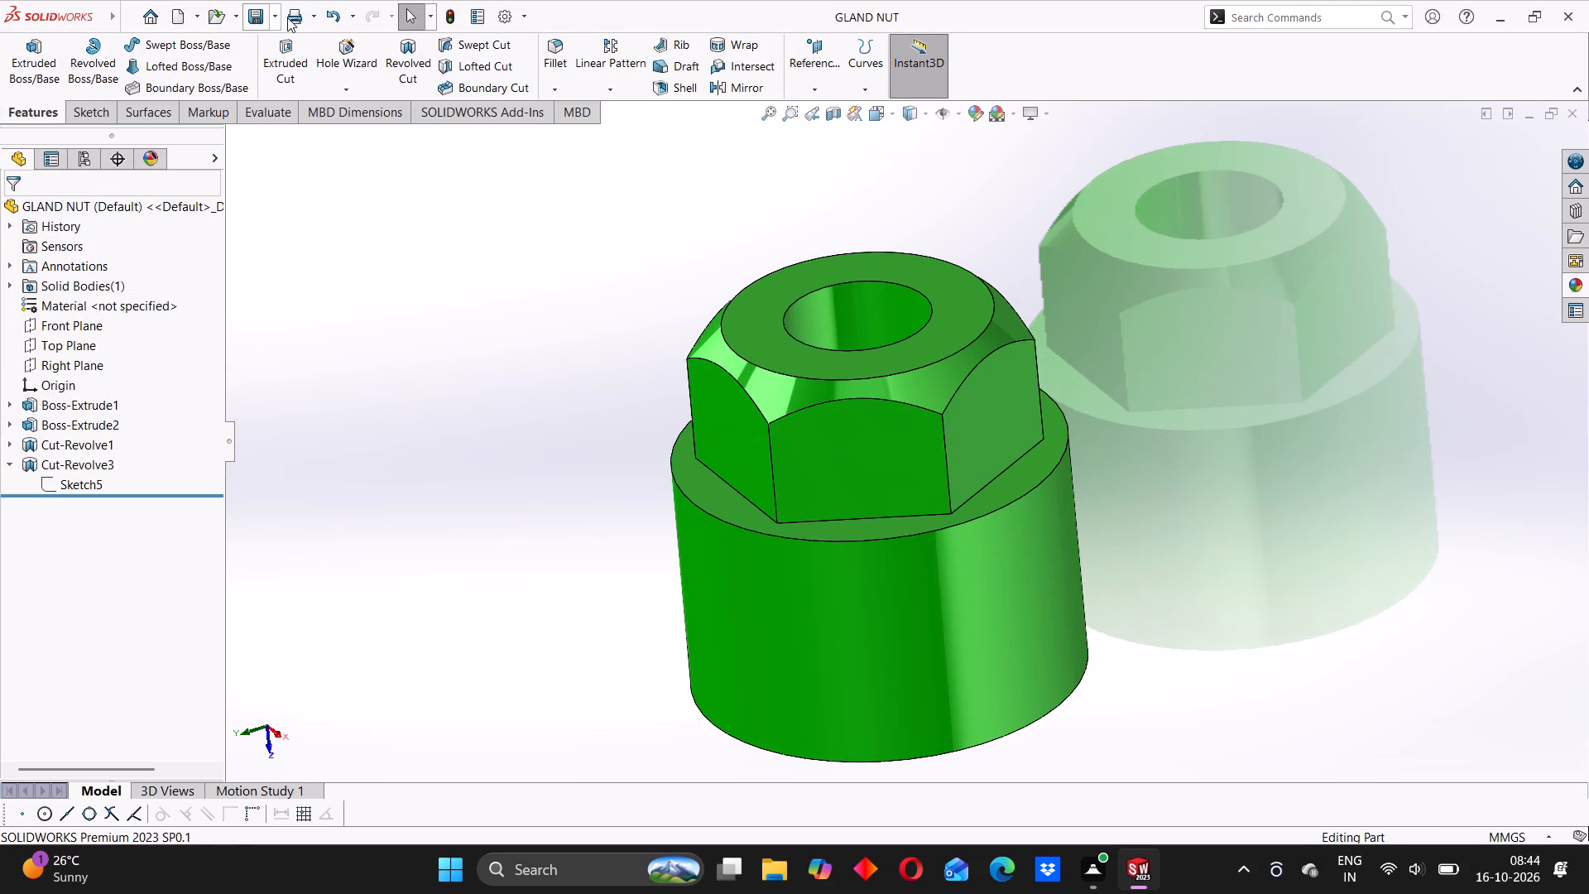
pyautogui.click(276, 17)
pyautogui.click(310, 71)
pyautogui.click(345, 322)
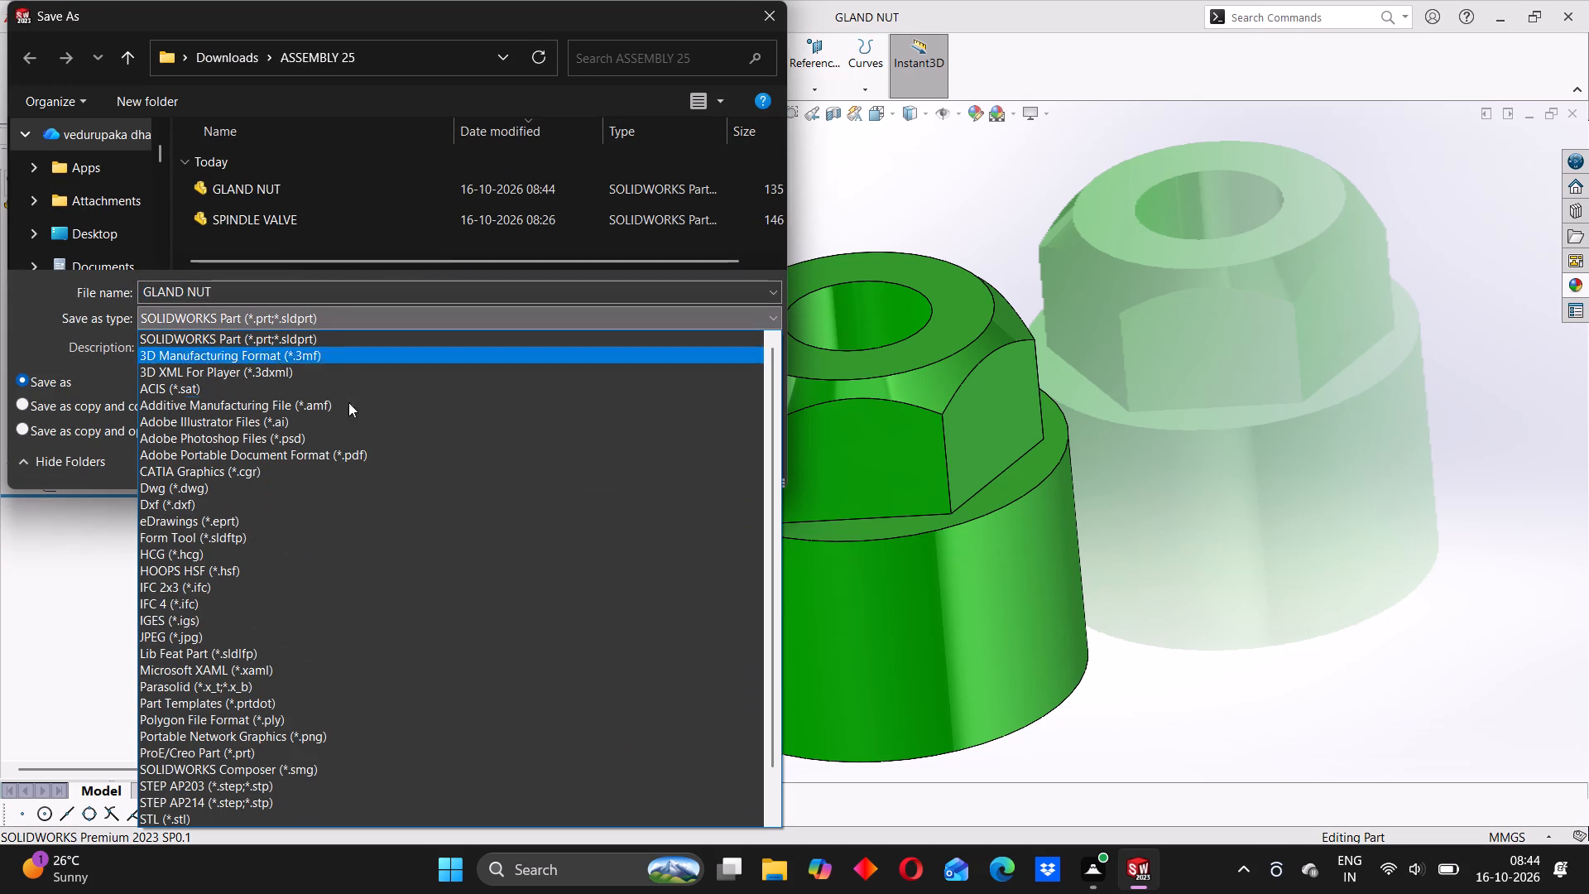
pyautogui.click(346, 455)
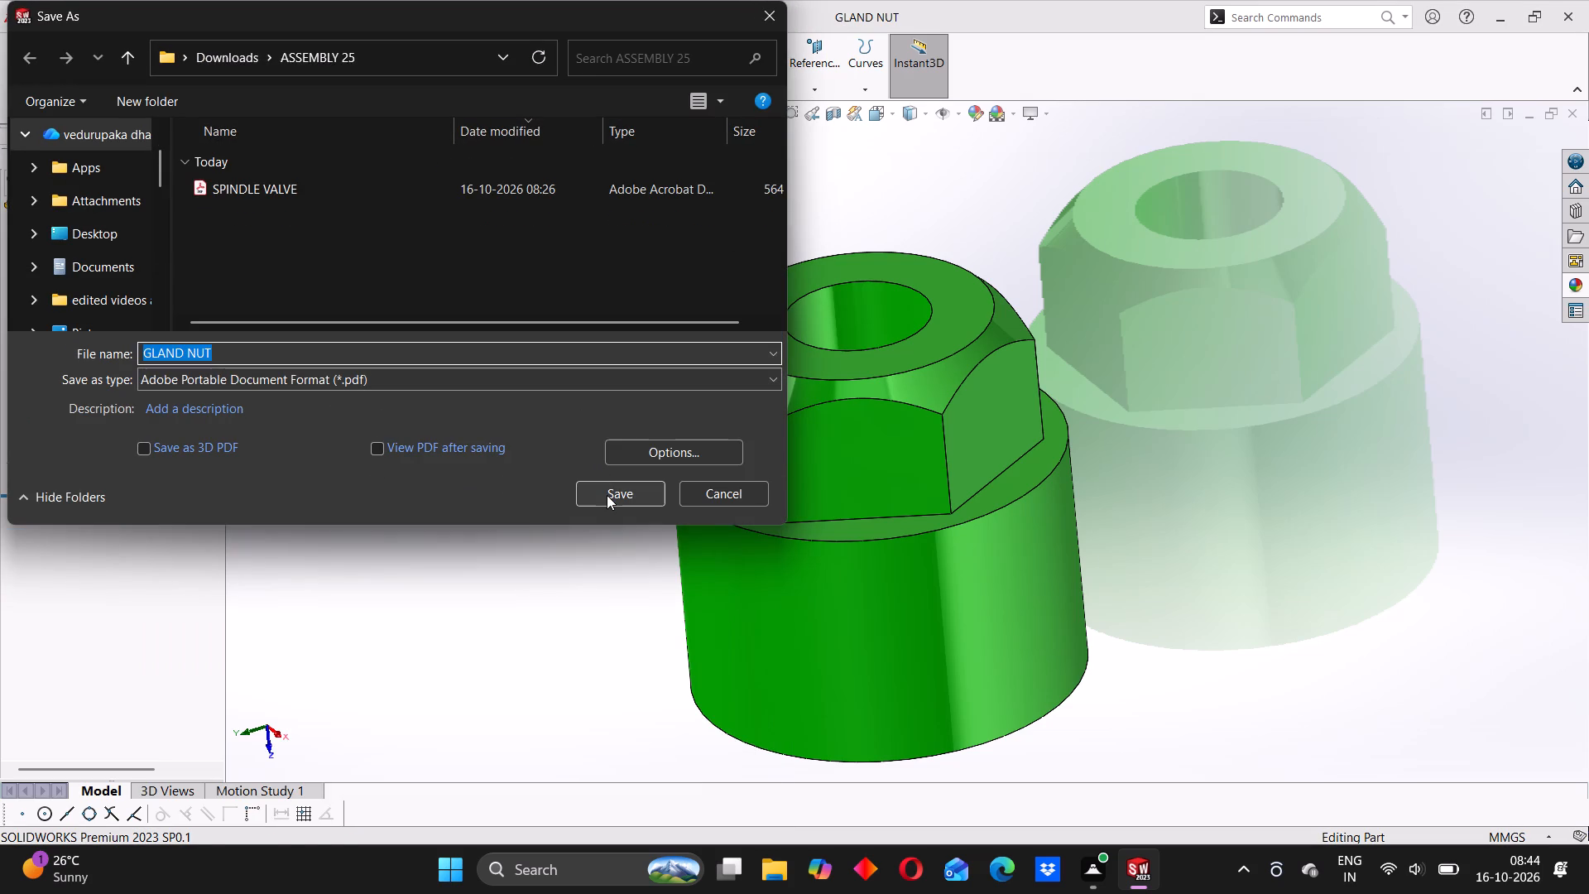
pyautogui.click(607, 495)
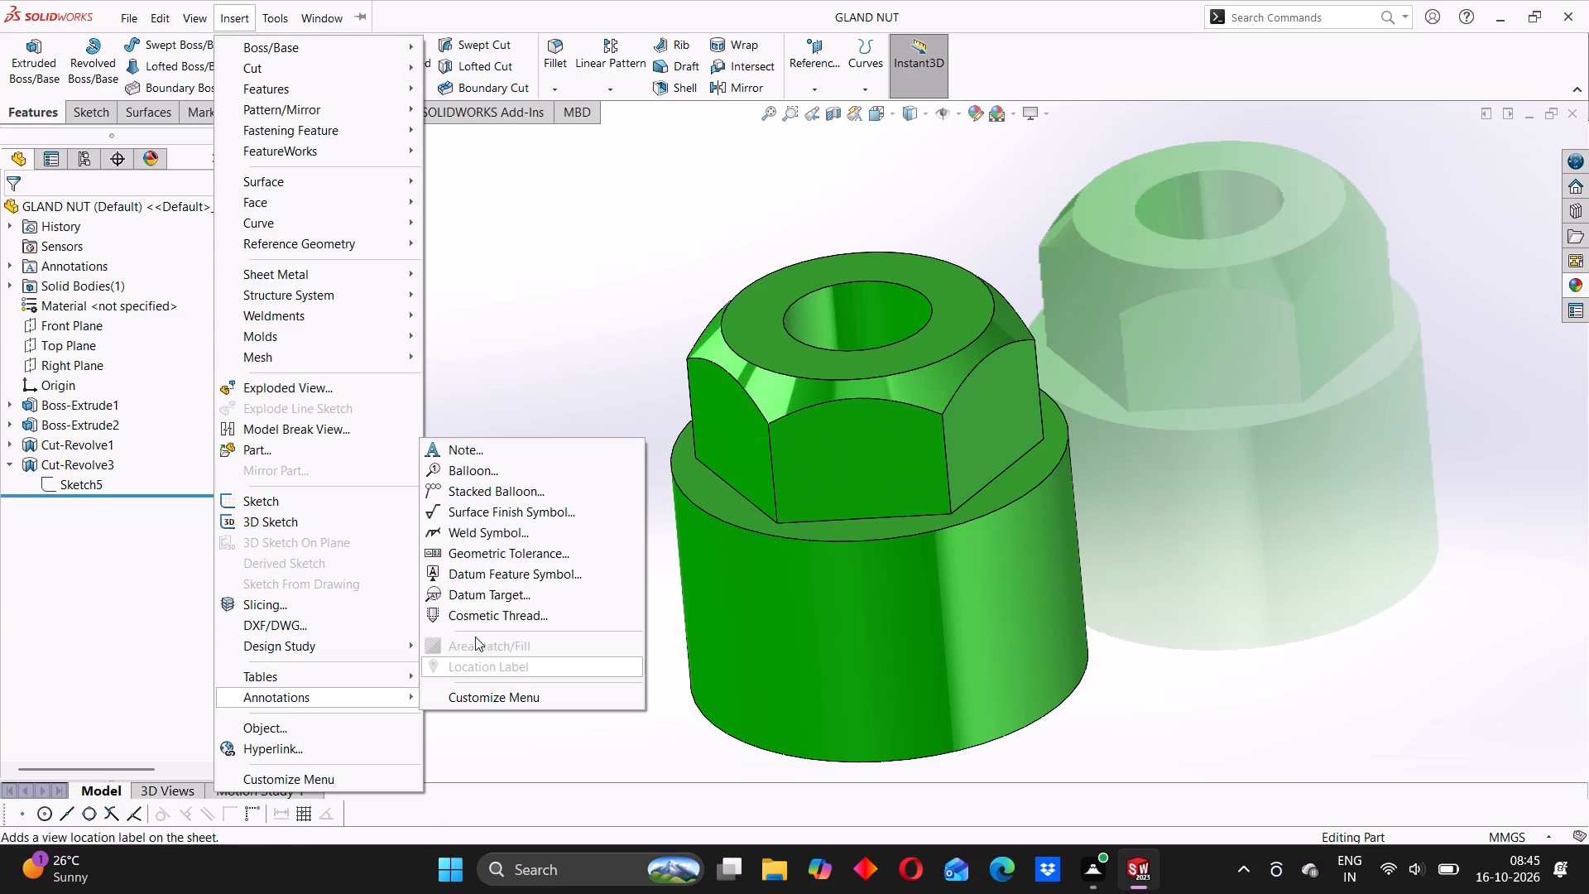
# Add a DIN machine-thread cosmetic thread, size M16, Up to Next, from the outer circular edge of the cylinder's open end.
pyautogui.click(487, 621)
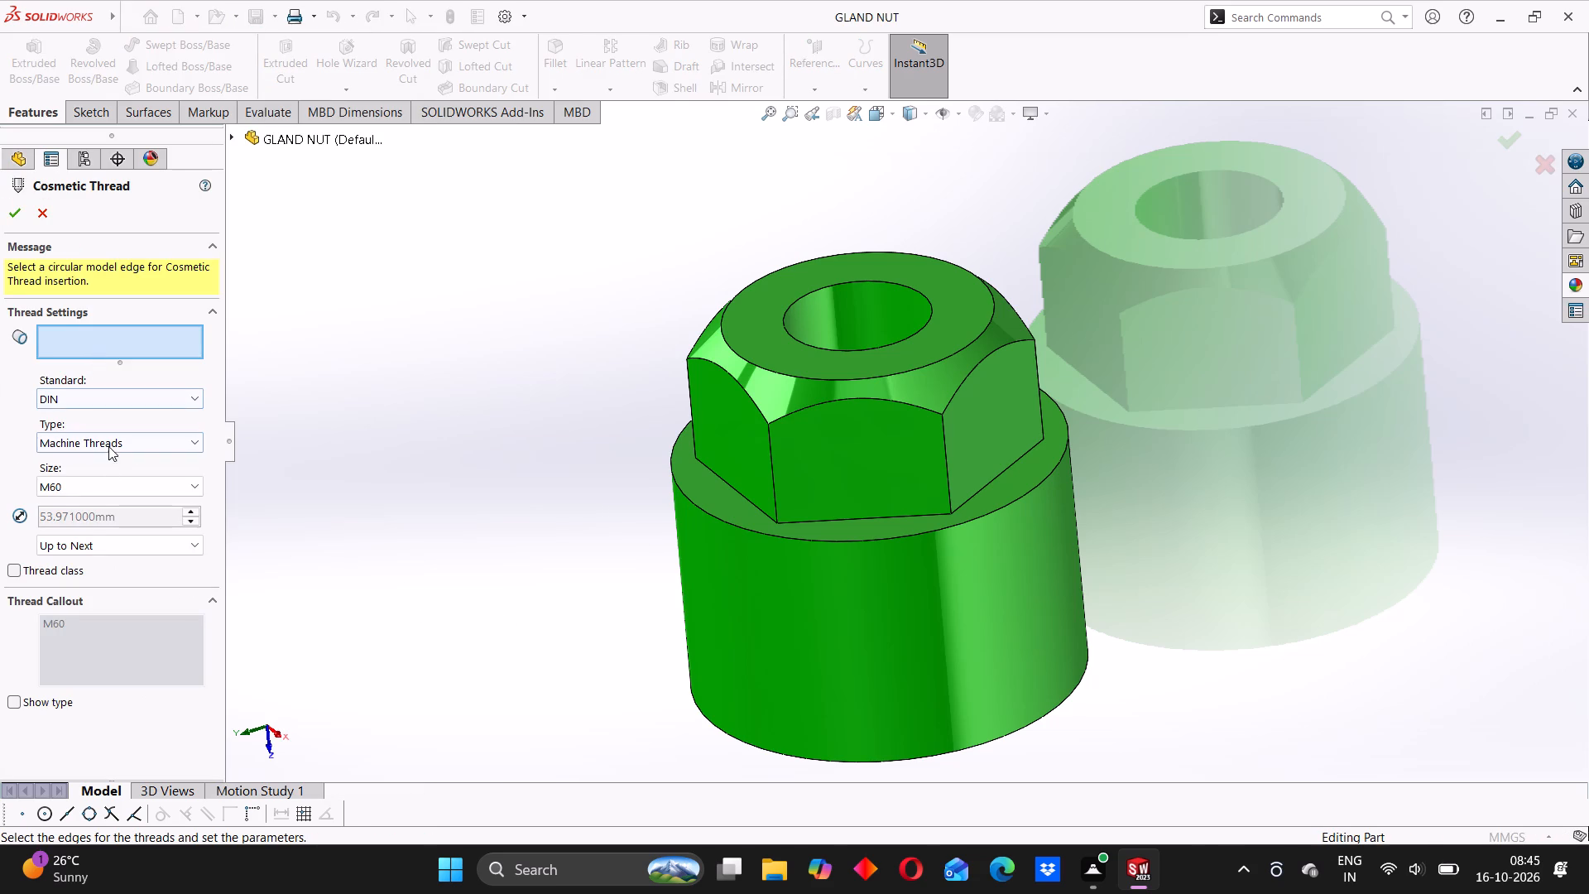
pyautogui.moveTo(868, 609); pyautogui.dragTo(882, 546, button='middle')
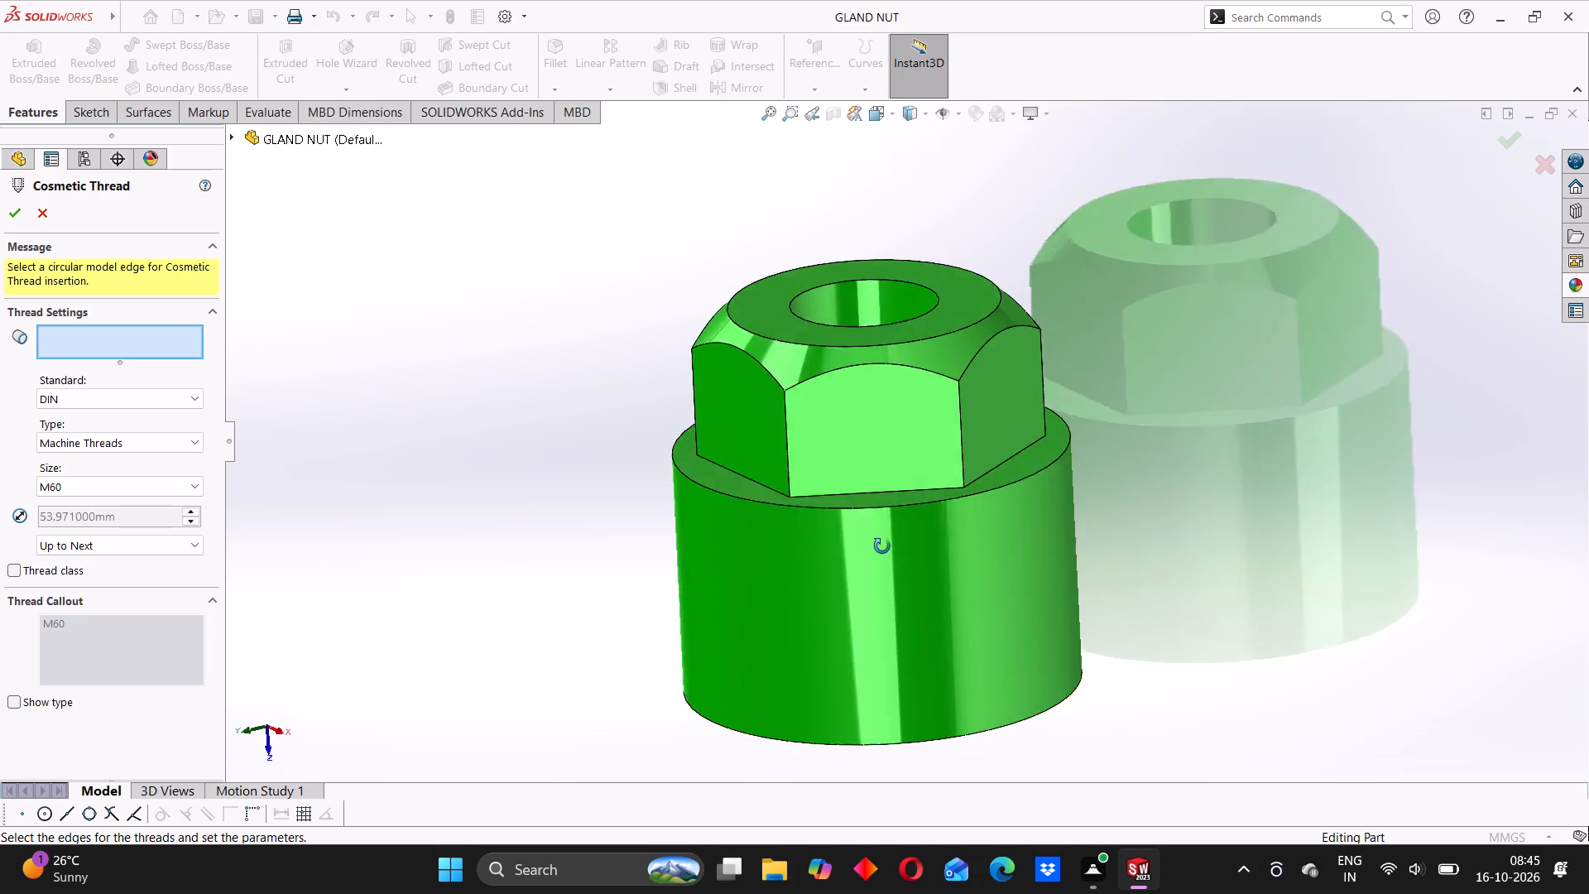
pyautogui.moveTo(882, 546); pyautogui.dragTo(883, 415, button='middle')
pyautogui.scroll(-5, 913, 493)
pyautogui.scroll(8, 879, 544)
pyautogui.scroll(-4, 863, 536)
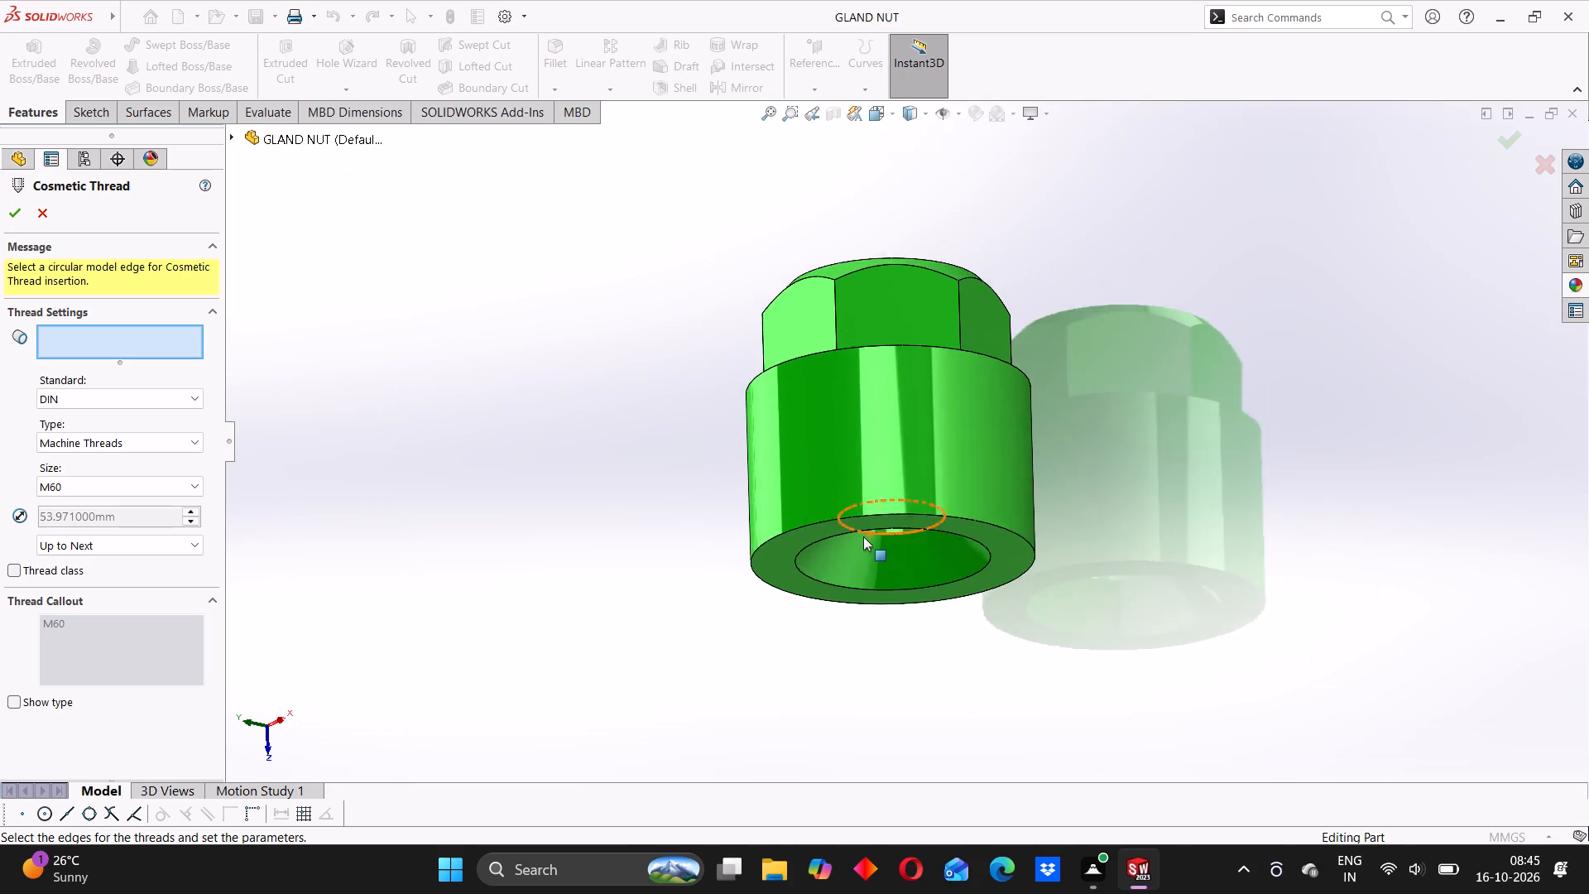
pyautogui.click(828, 500)
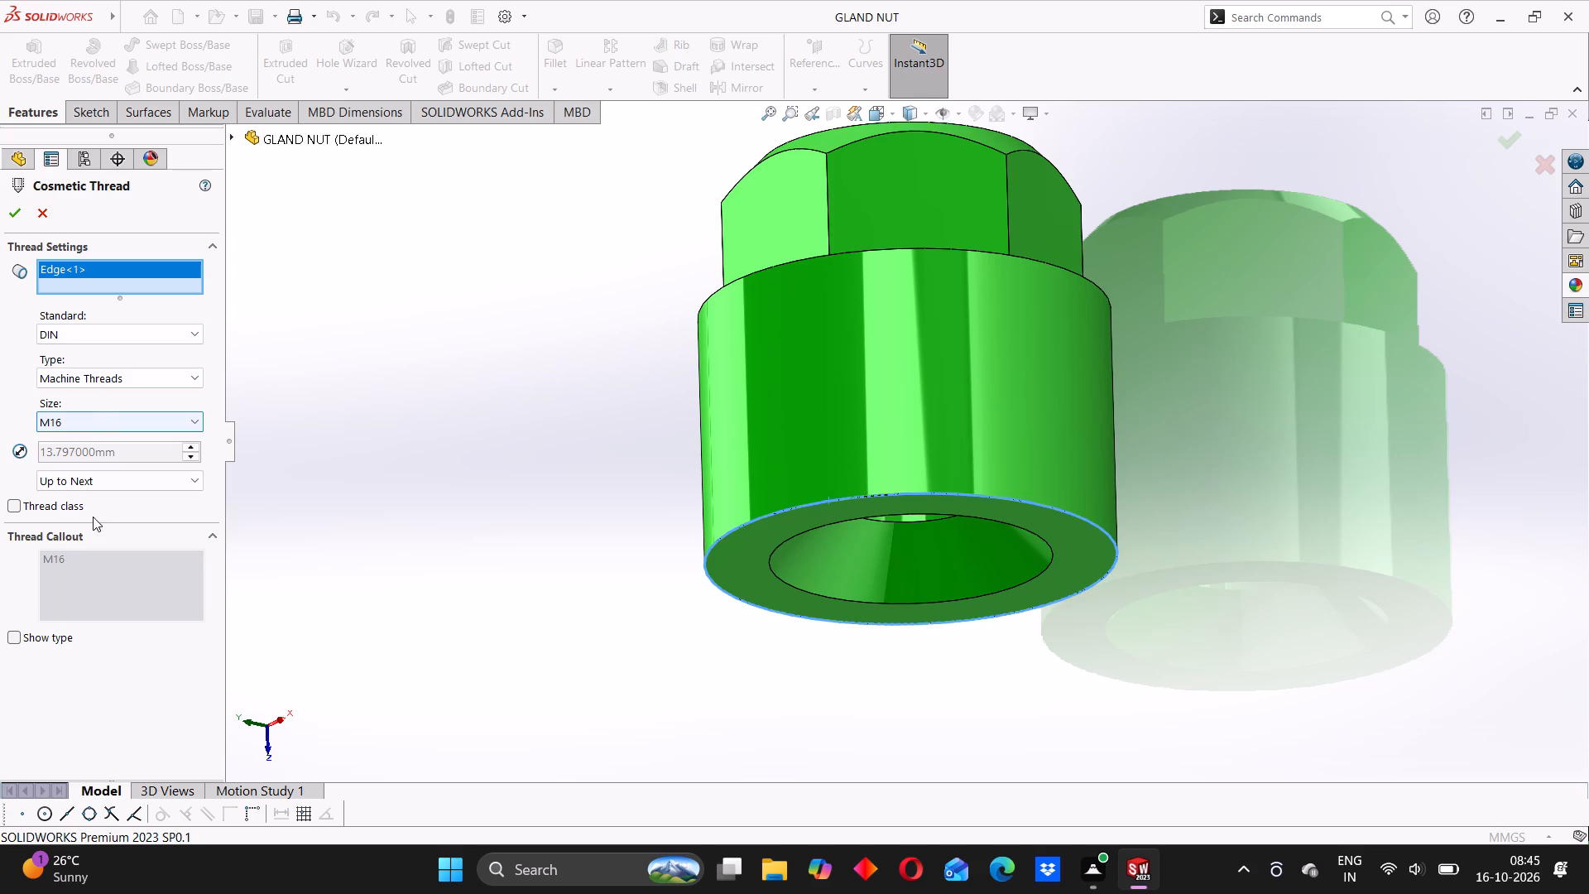
pyautogui.click(17, 216)
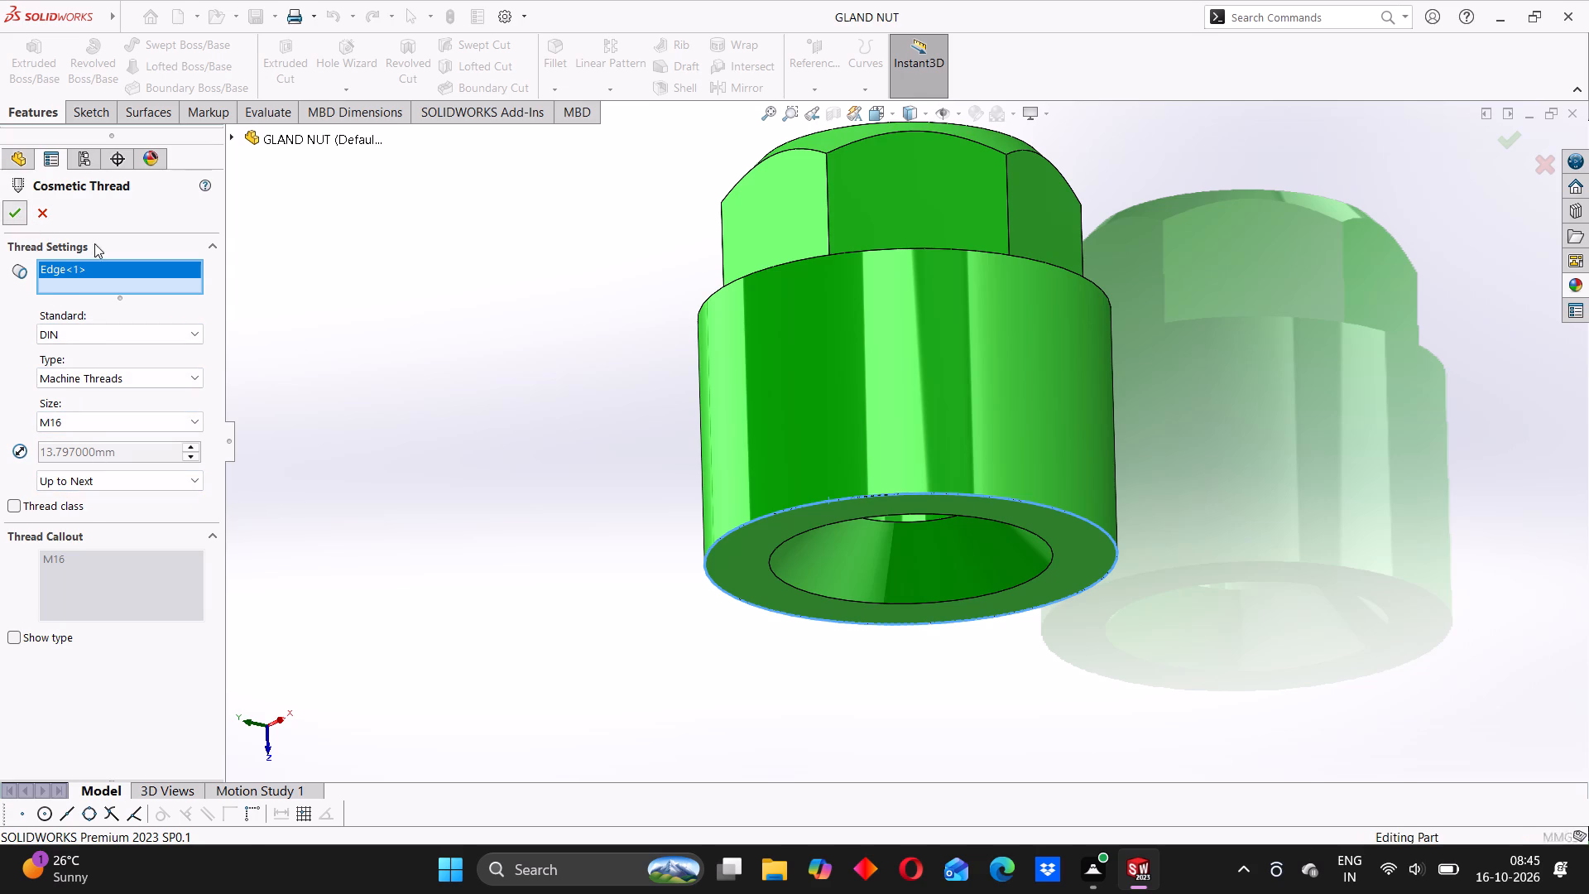
# Enable shaded cosmetic threads in the document's detailing properties.
pyautogui.moveTo(1011, 343); pyautogui.dragTo(973, 429, button='middle')
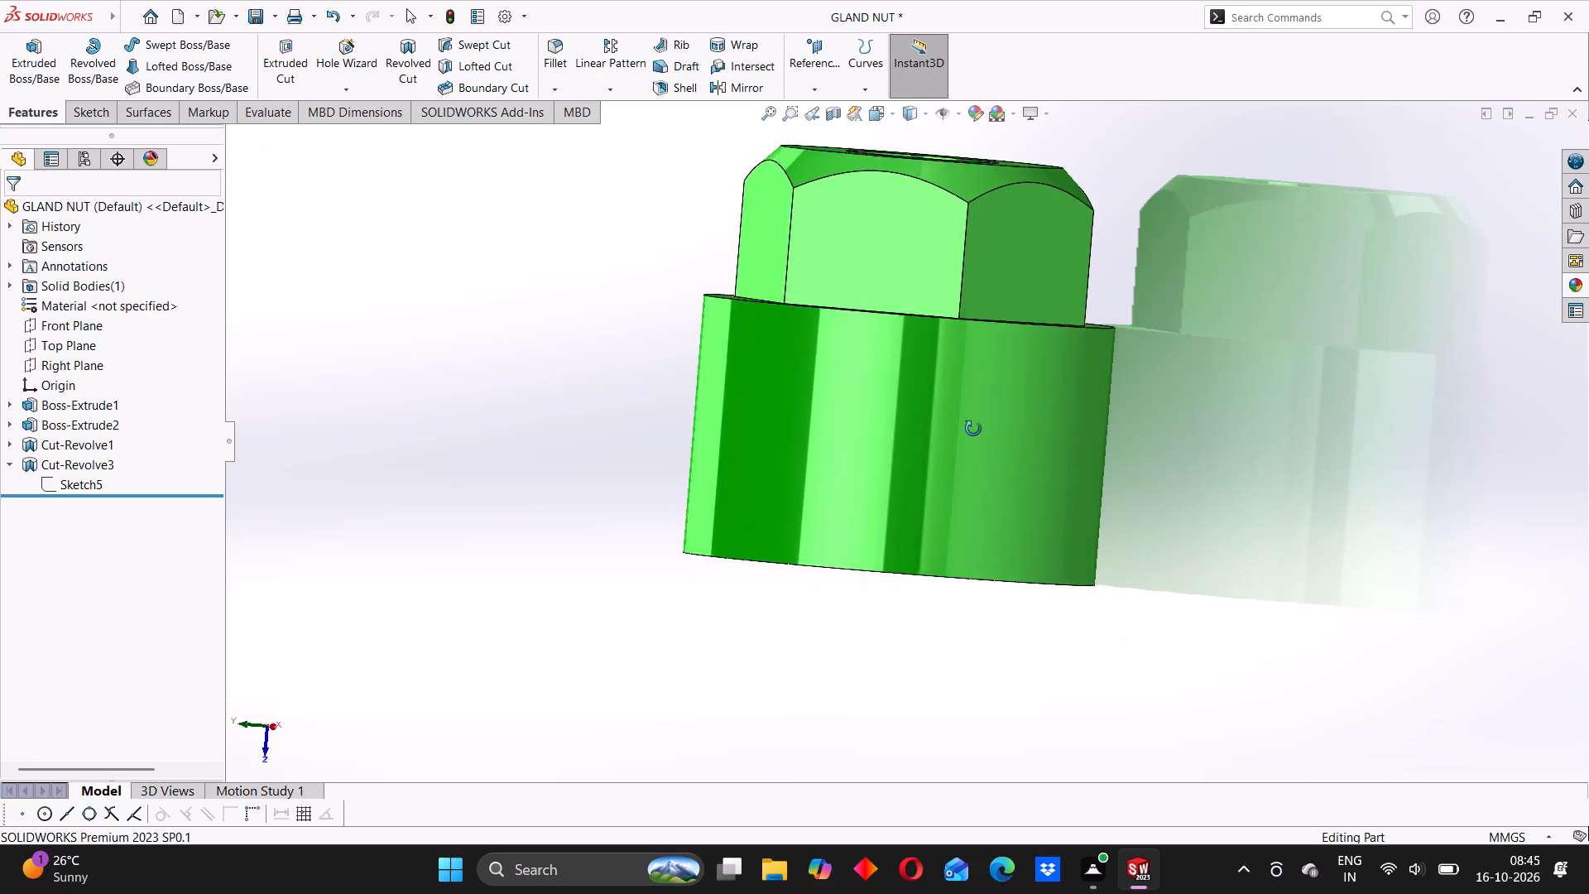
pyautogui.moveTo(973, 429); pyautogui.dragTo(971, 470, button='middle')
pyautogui.click(494, 334)
pyautogui.click(504, 12)
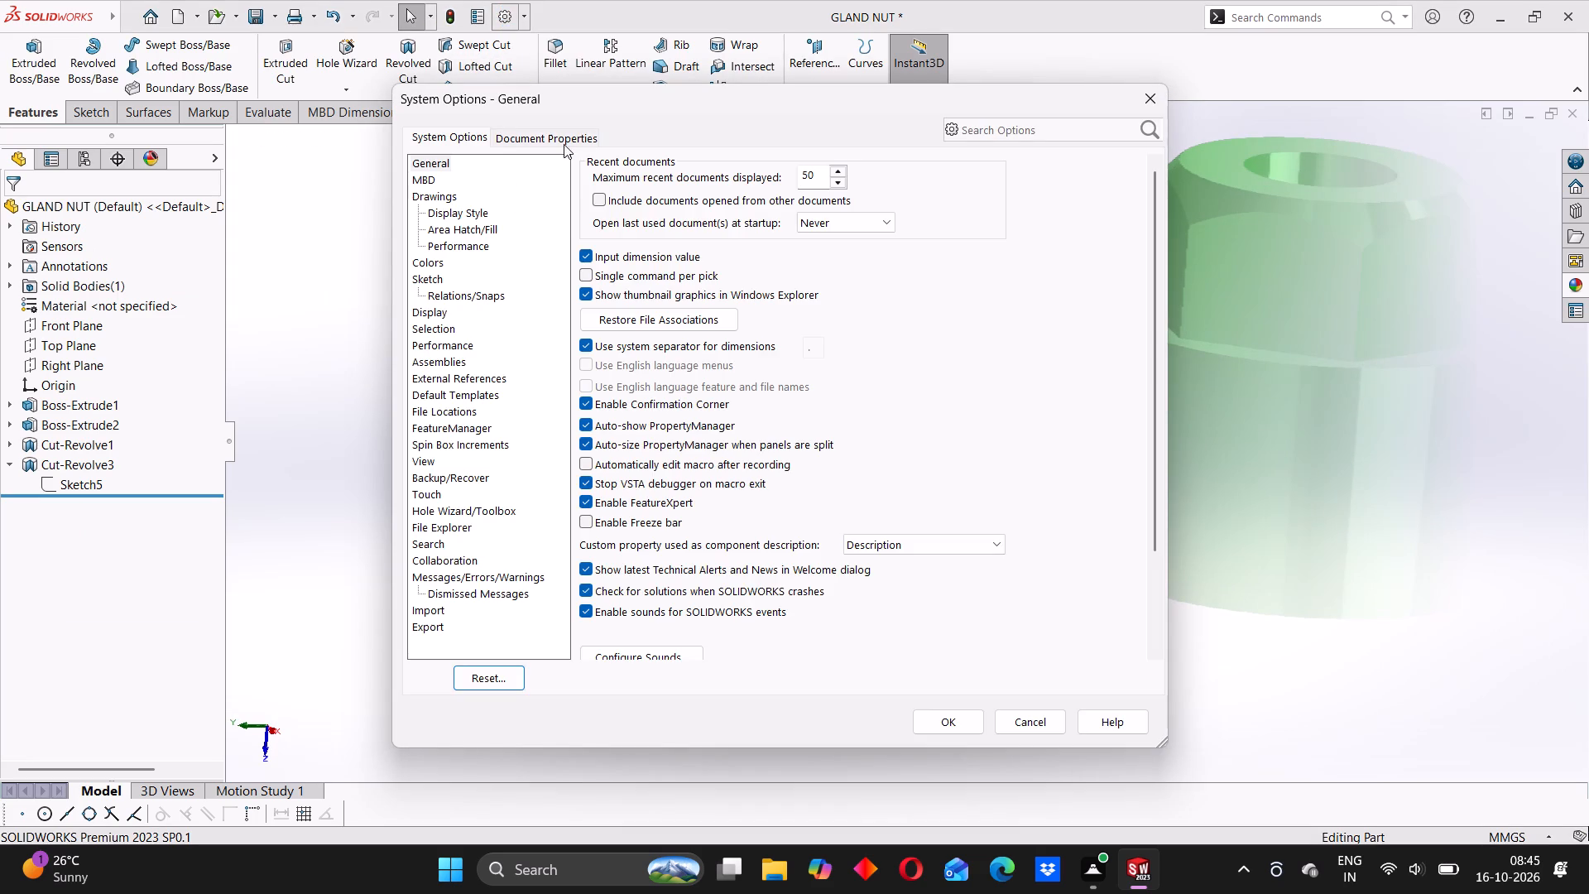
pyautogui.click(553, 141)
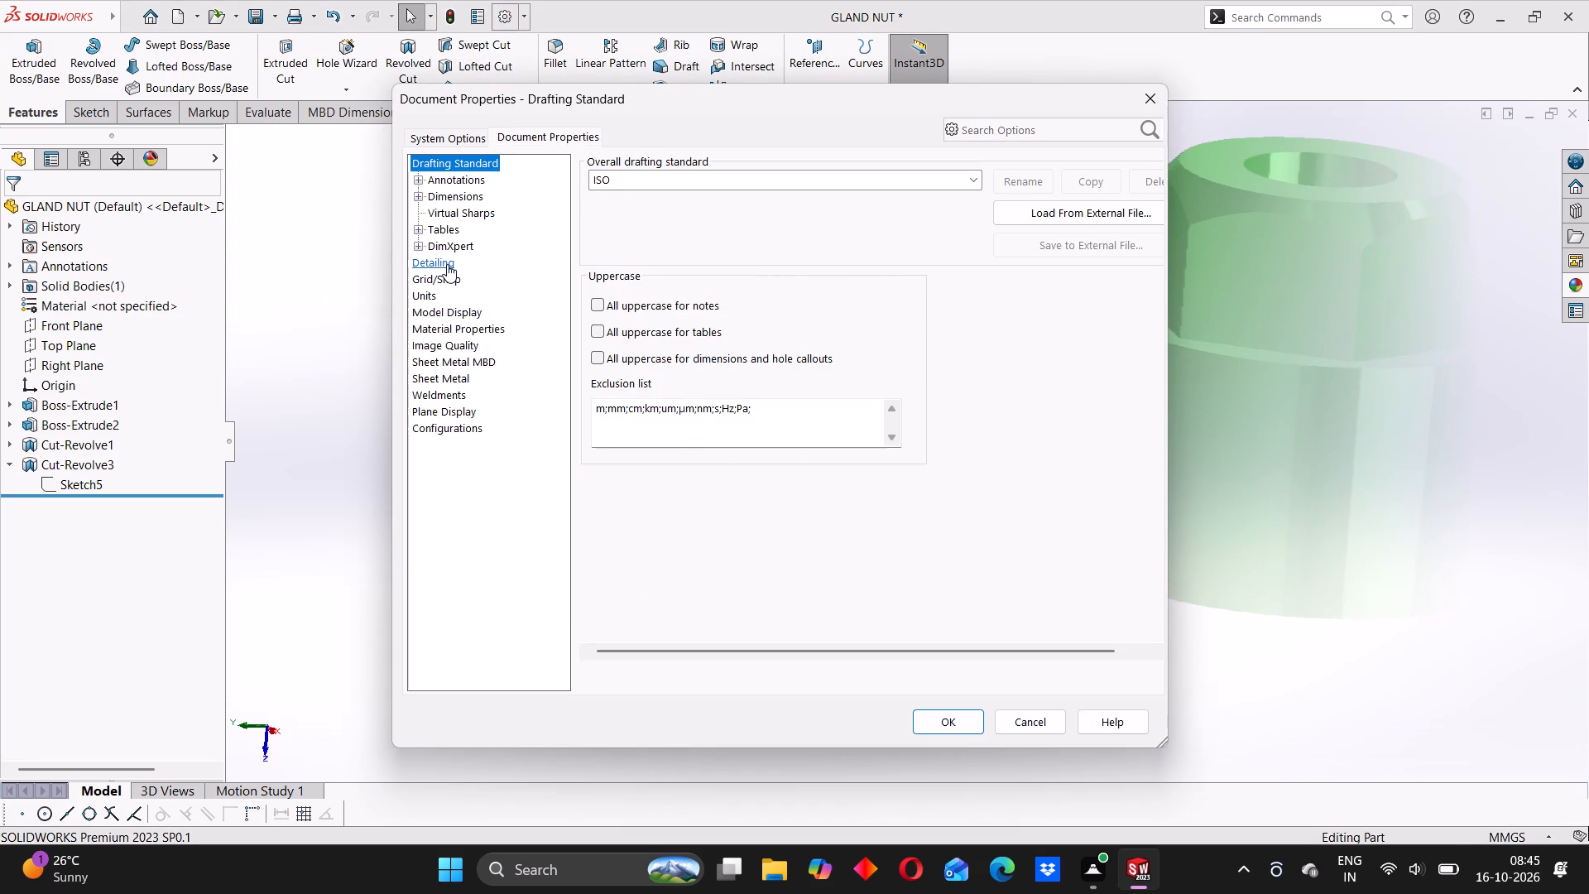
pyautogui.click(447, 264)
pyautogui.click(731, 180)
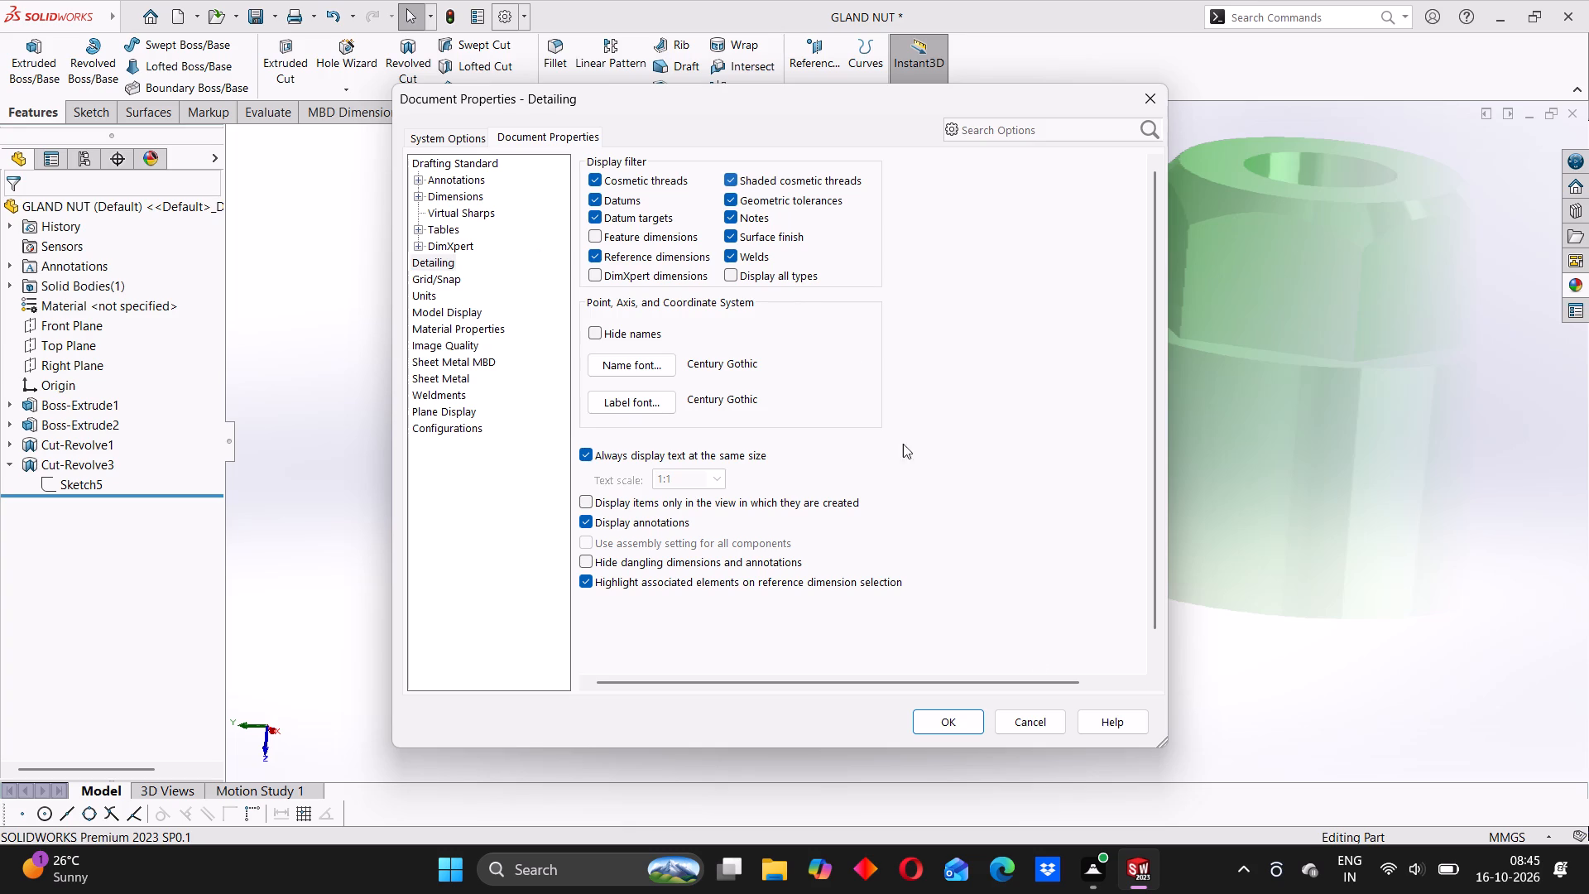
pyautogui.click(952, 726)
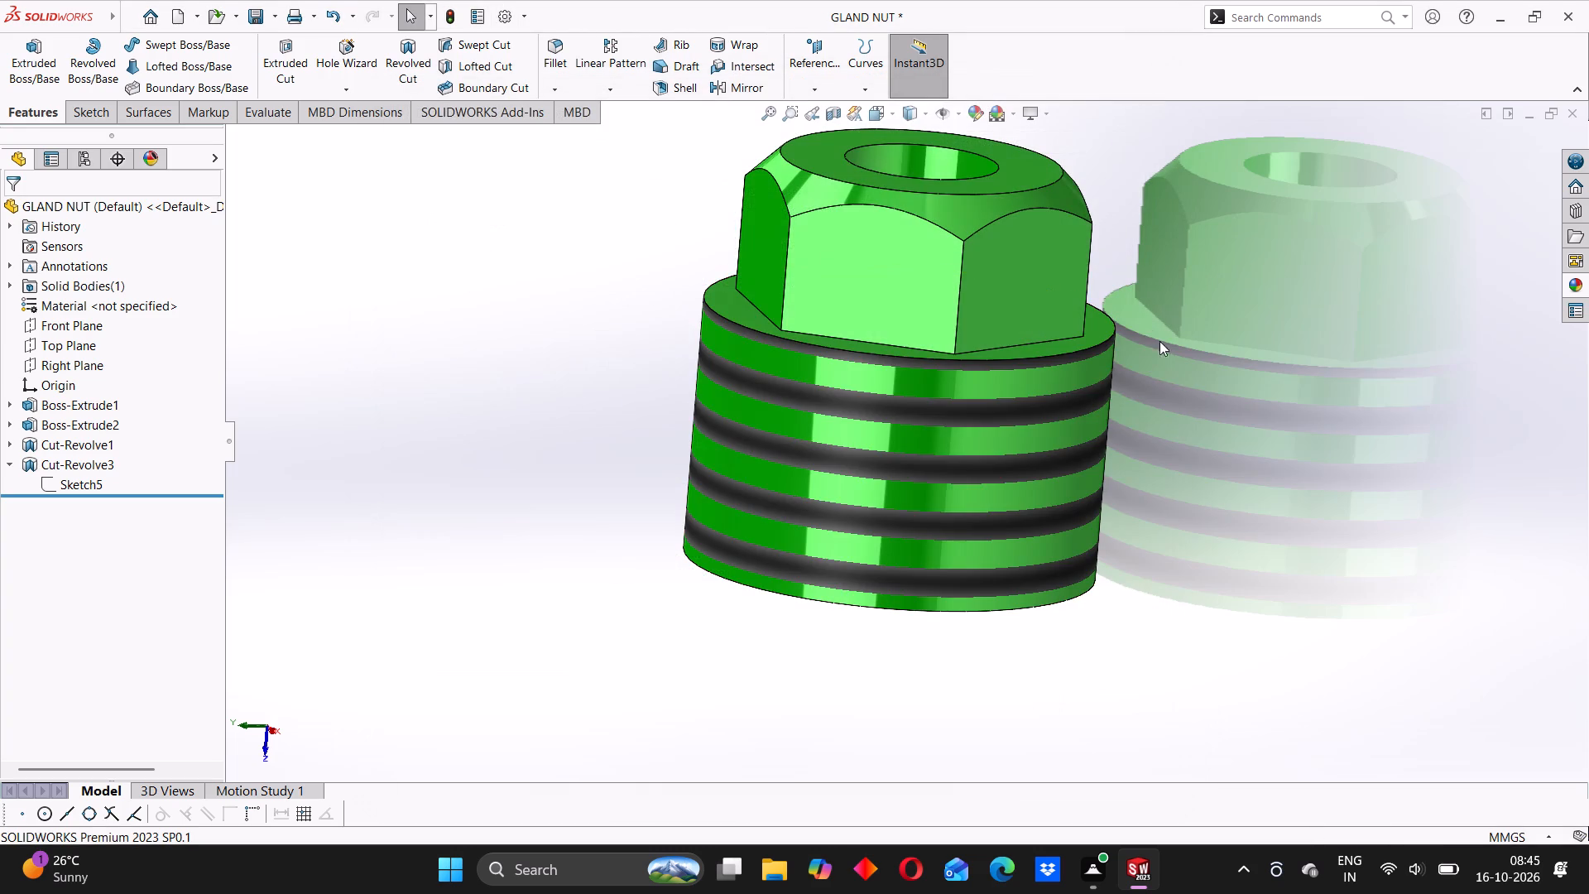
# Save the threaded nut as GLAND NUT in the ASSEMBLY 25 folder, replacing the existing part file.
pyautogui.moveTo(1121, 427); pyautogui.dragTo(1057, 406, button='middle')
pyautogui.scroll(5, 1001, 392)
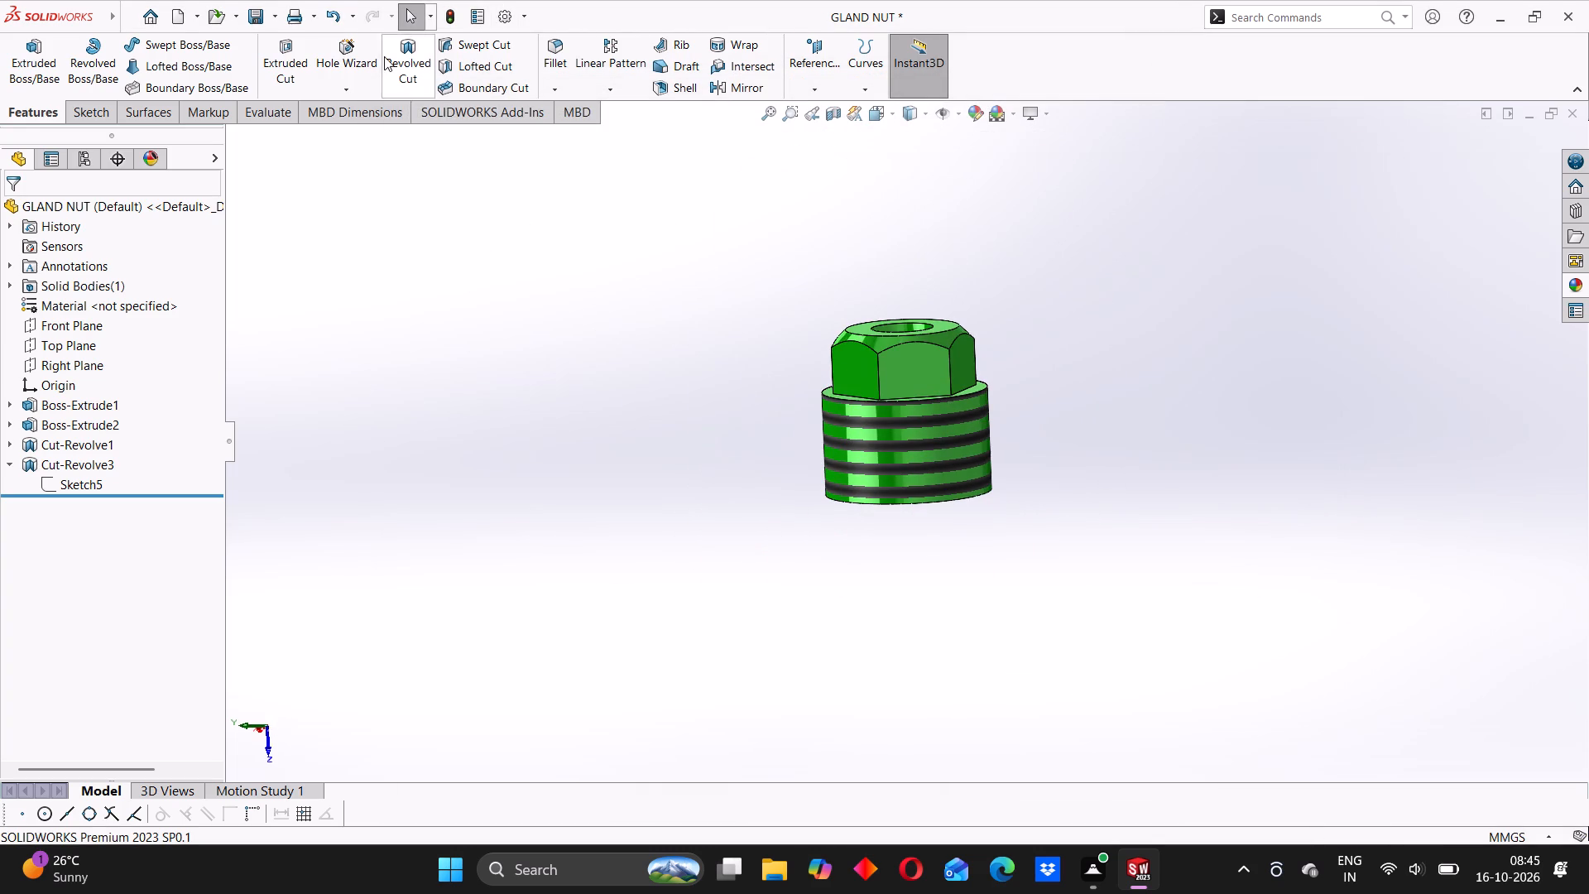
pyautogui.click(272, 11)
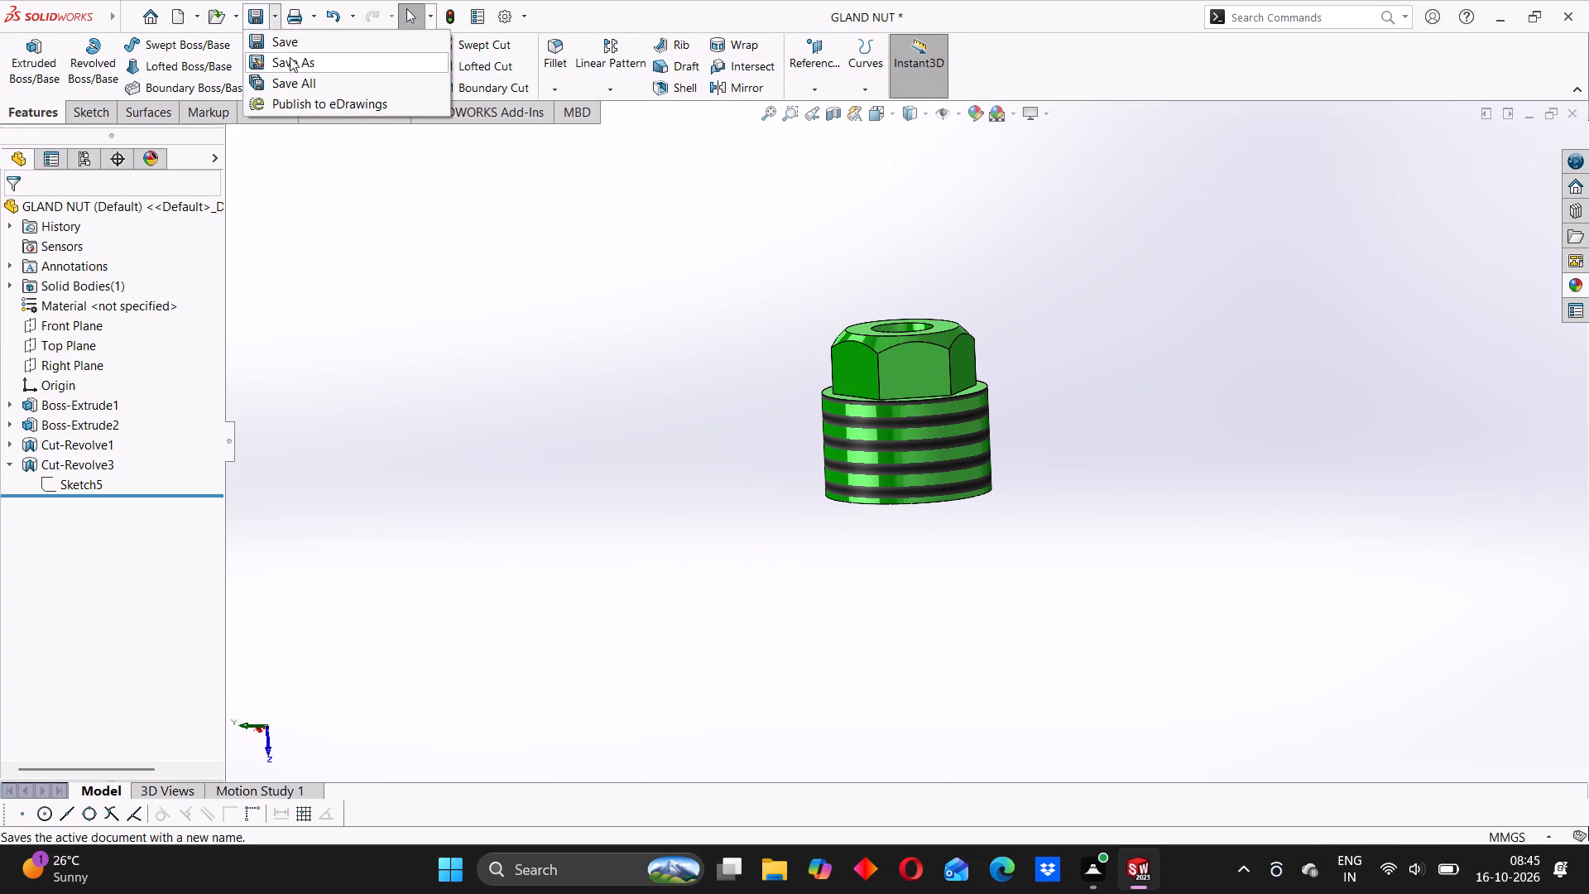
pyautogui.click(290, 57)
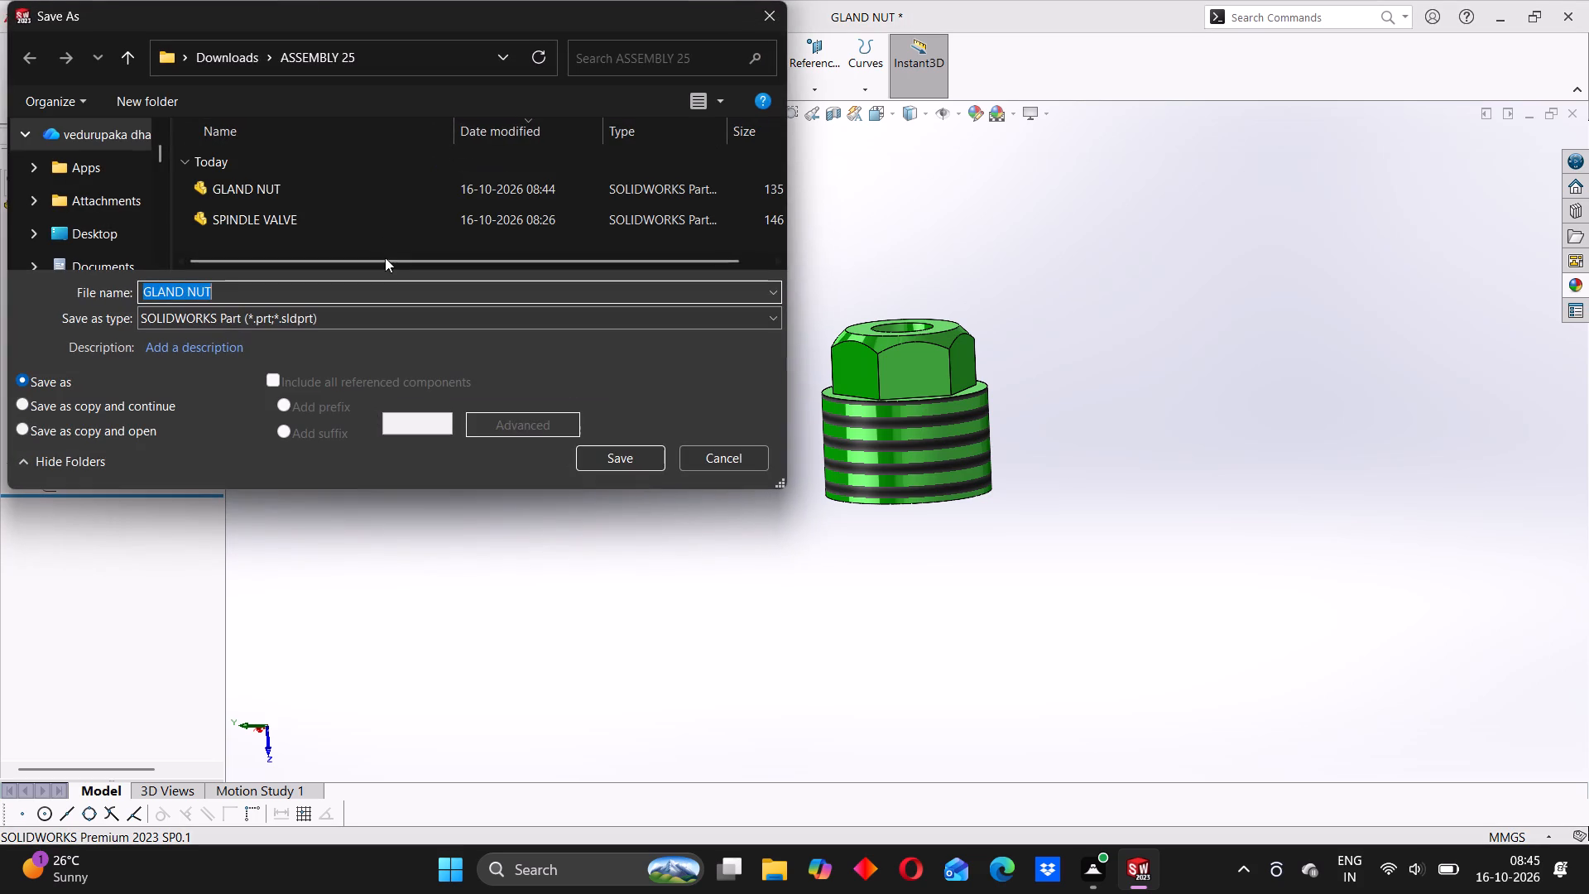
pyautogui.click(619, 464)
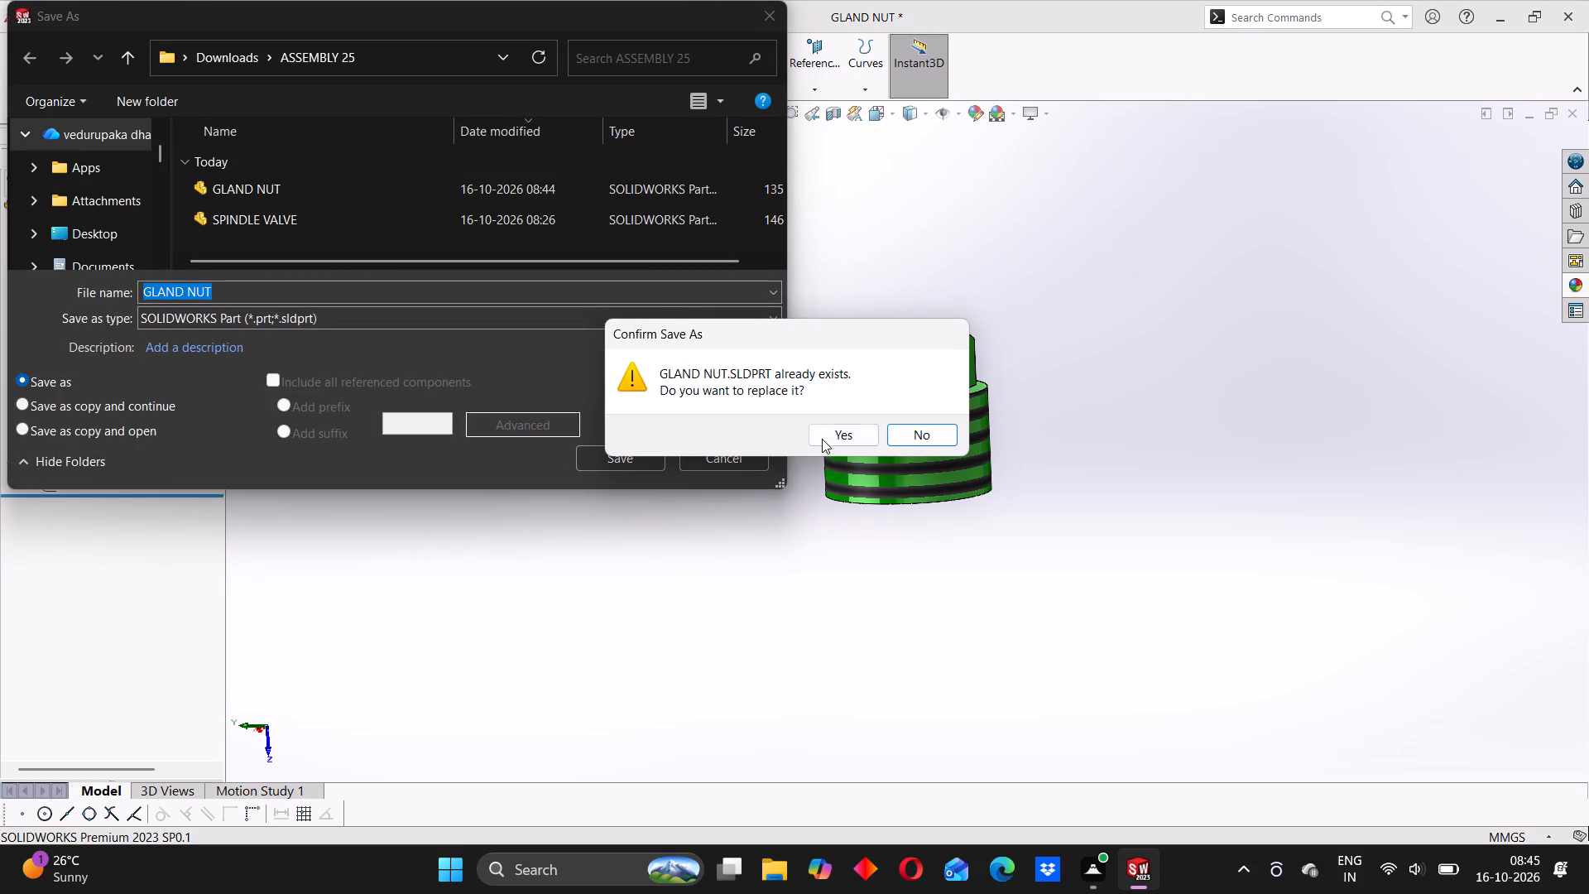
pyautogui.click(858, 432)
# Export a closer view of the threaded nut as a PDF named GLAND NUT, replacing the existing PDF.
pyautogui.scroll(-2, 893, 405)
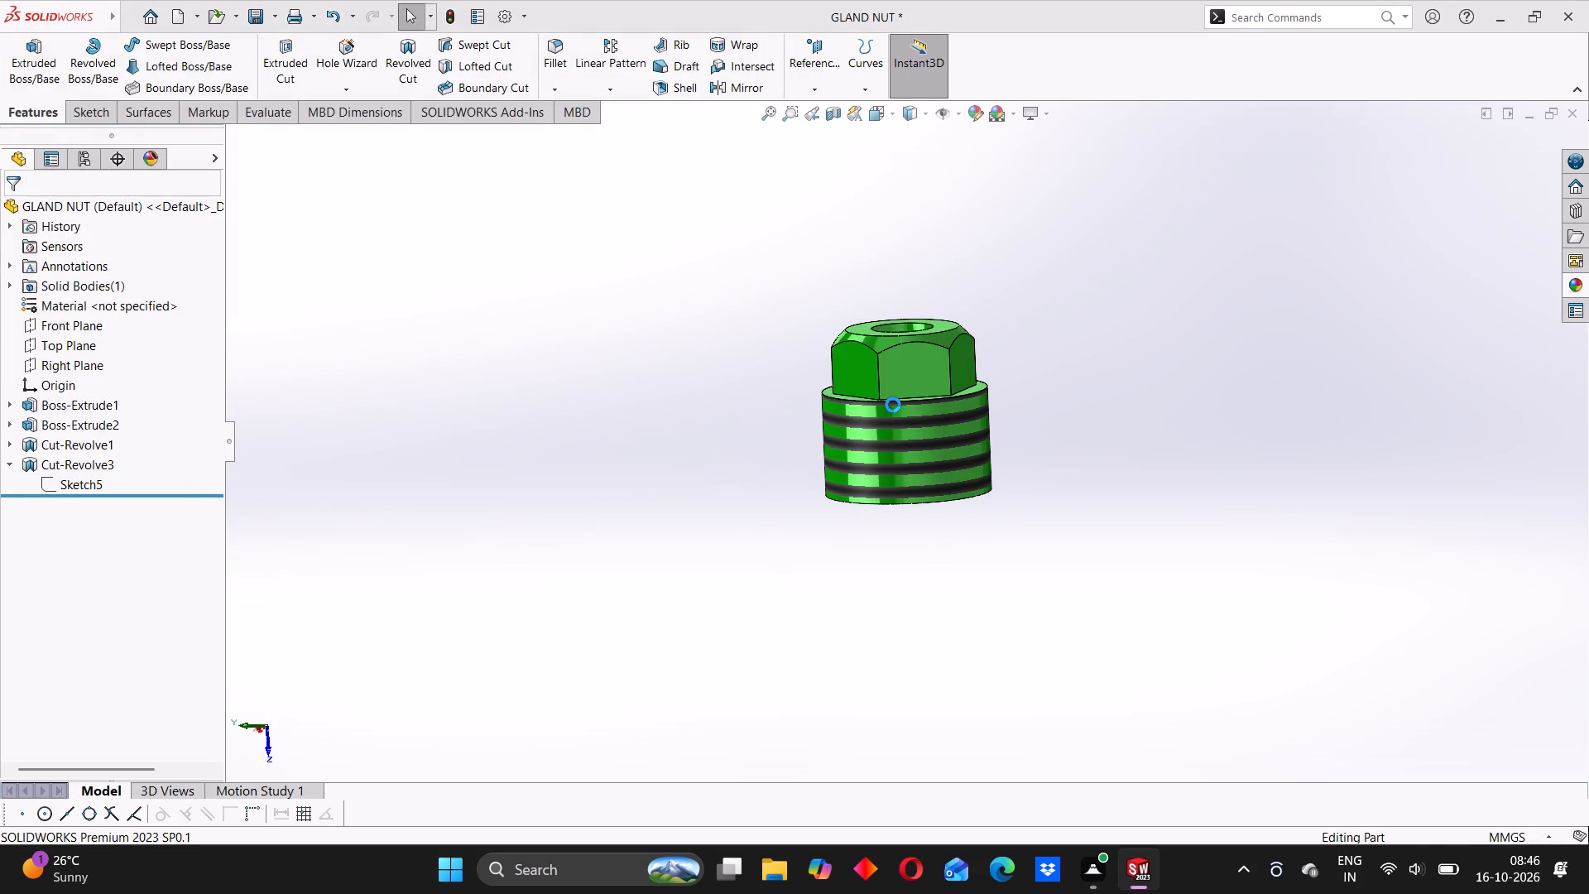
pyautogui.scroll(-3, 893, 405)
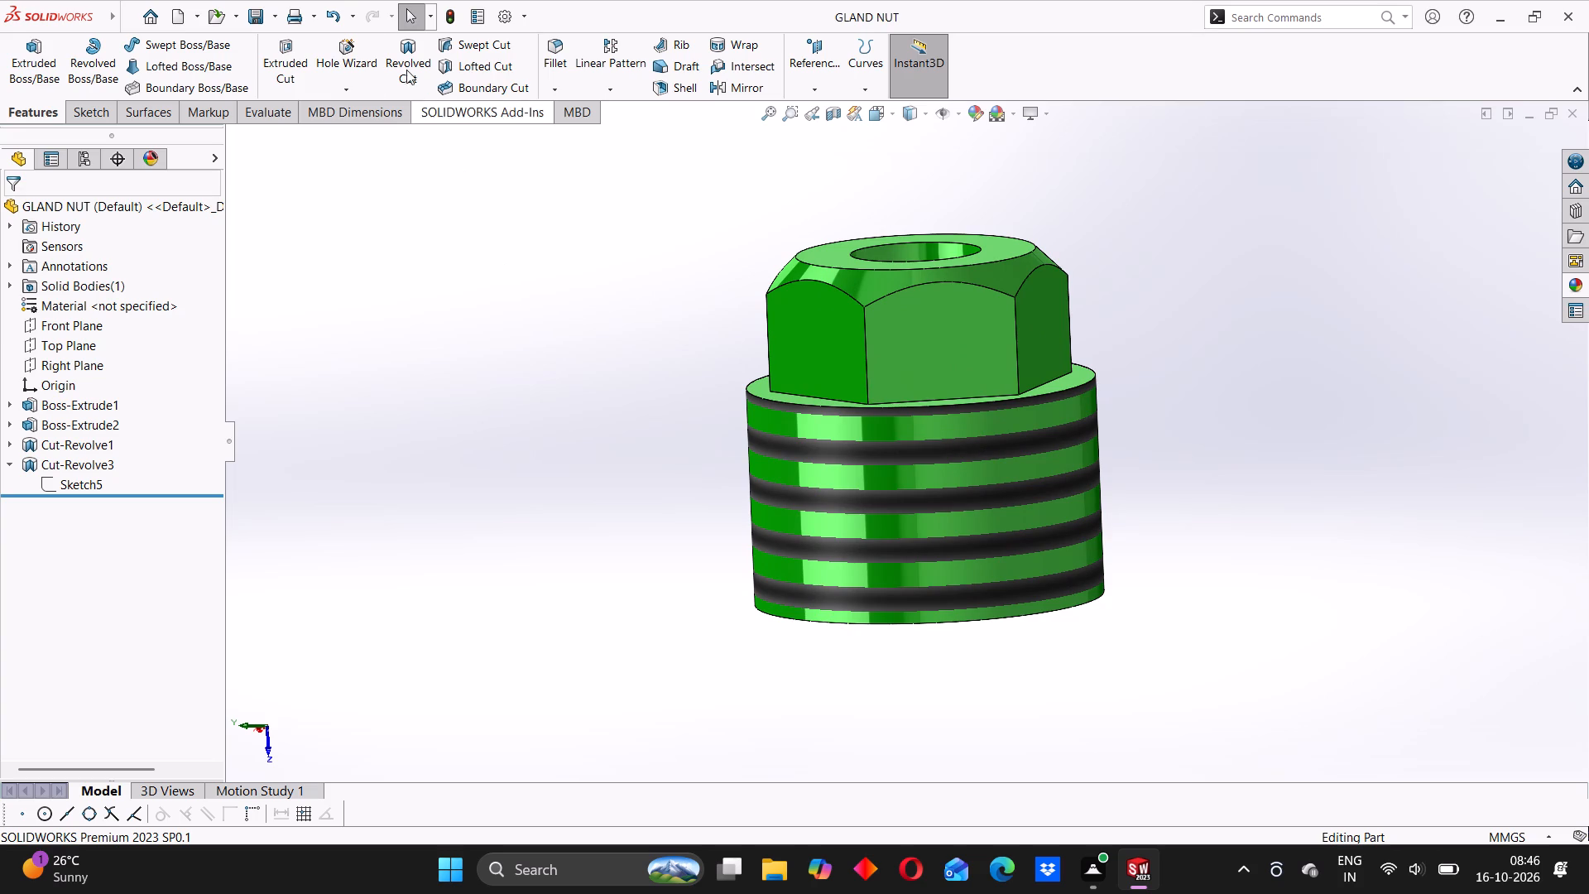
pyautogui.click(276, 19)
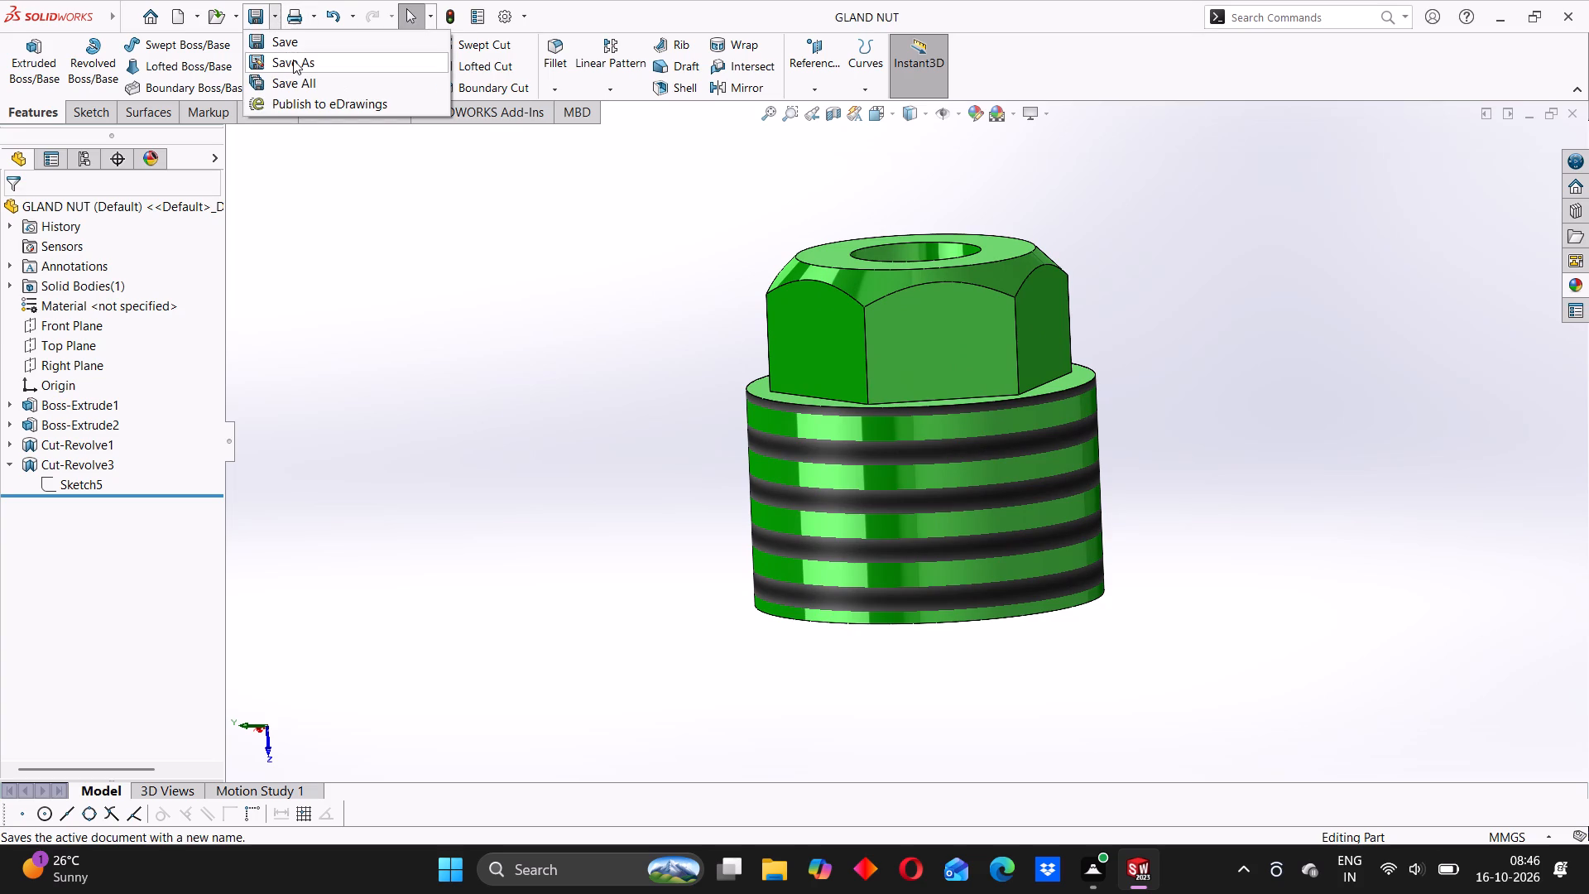
pyautogui.click(293, 60)
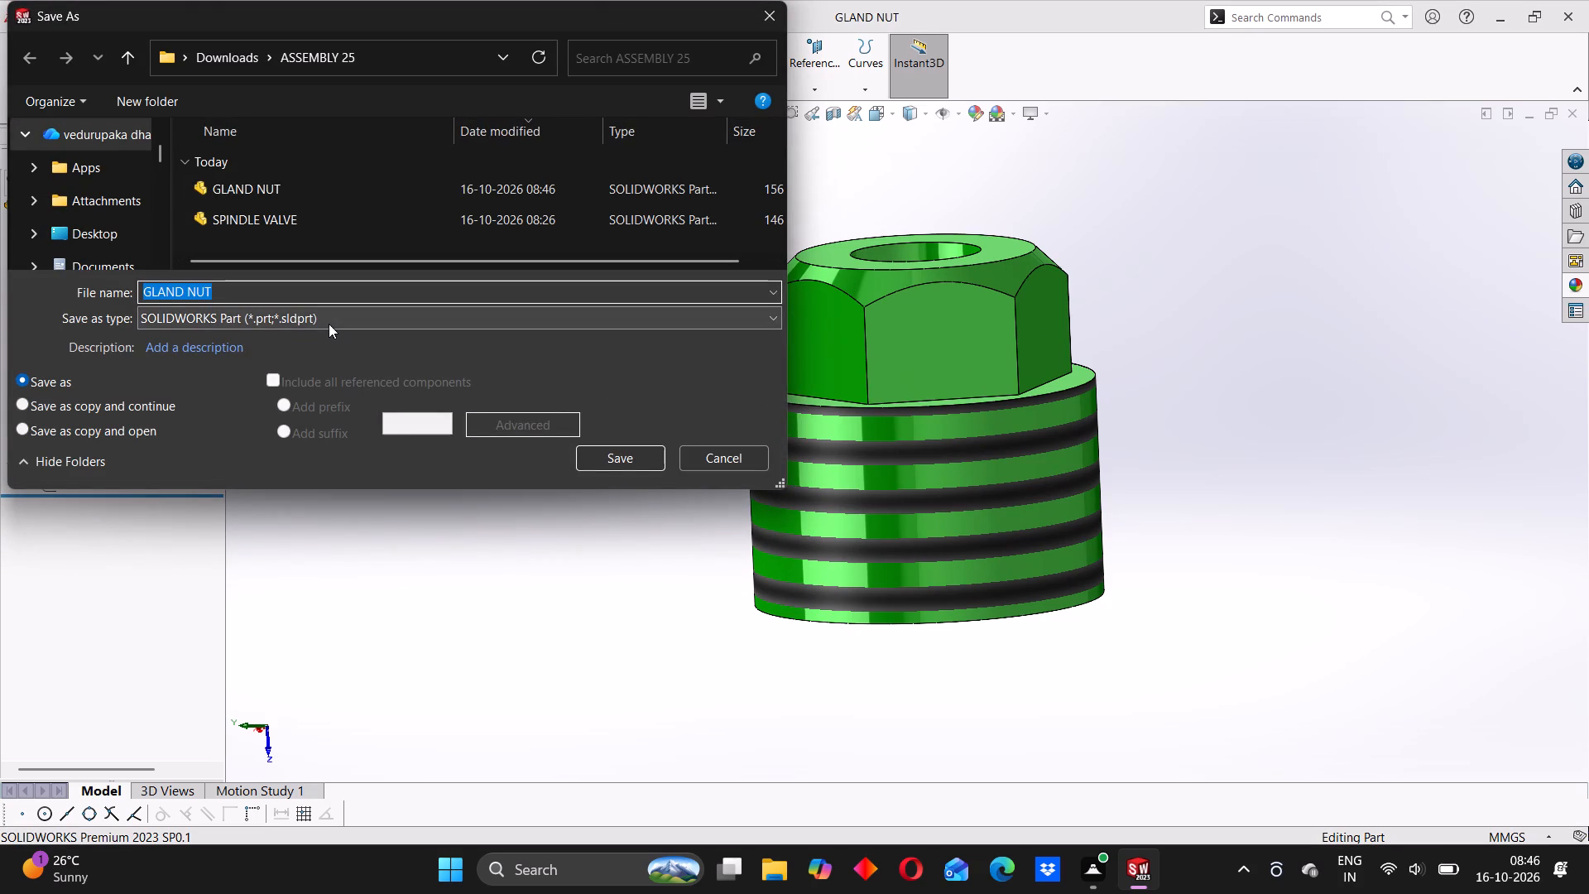
pyautogui.click(329, 320)
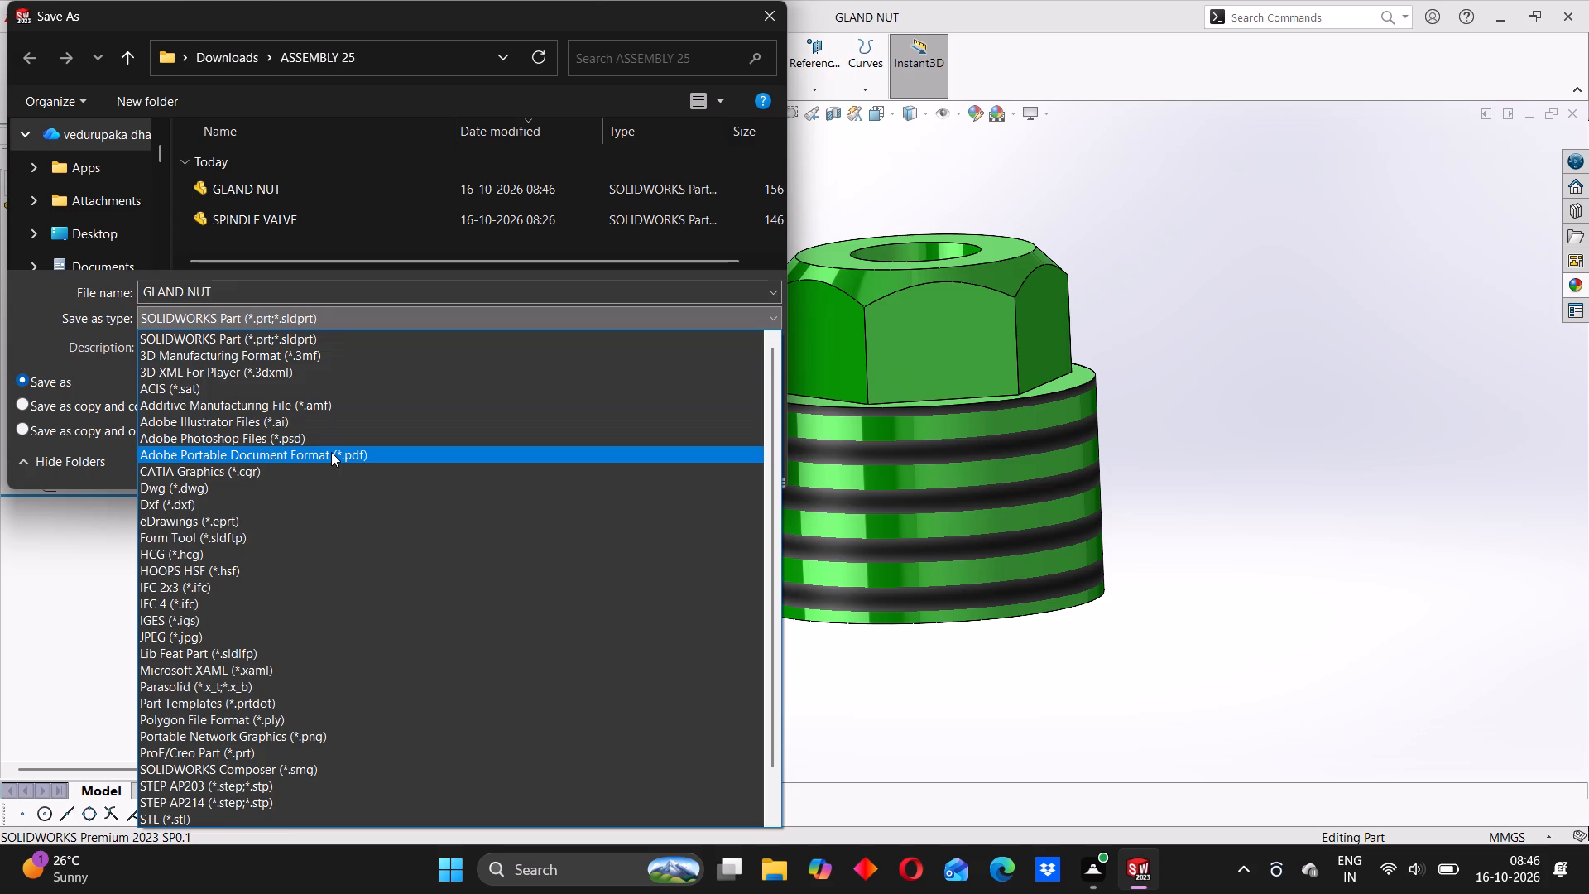
pyautogui.click(331, 452)
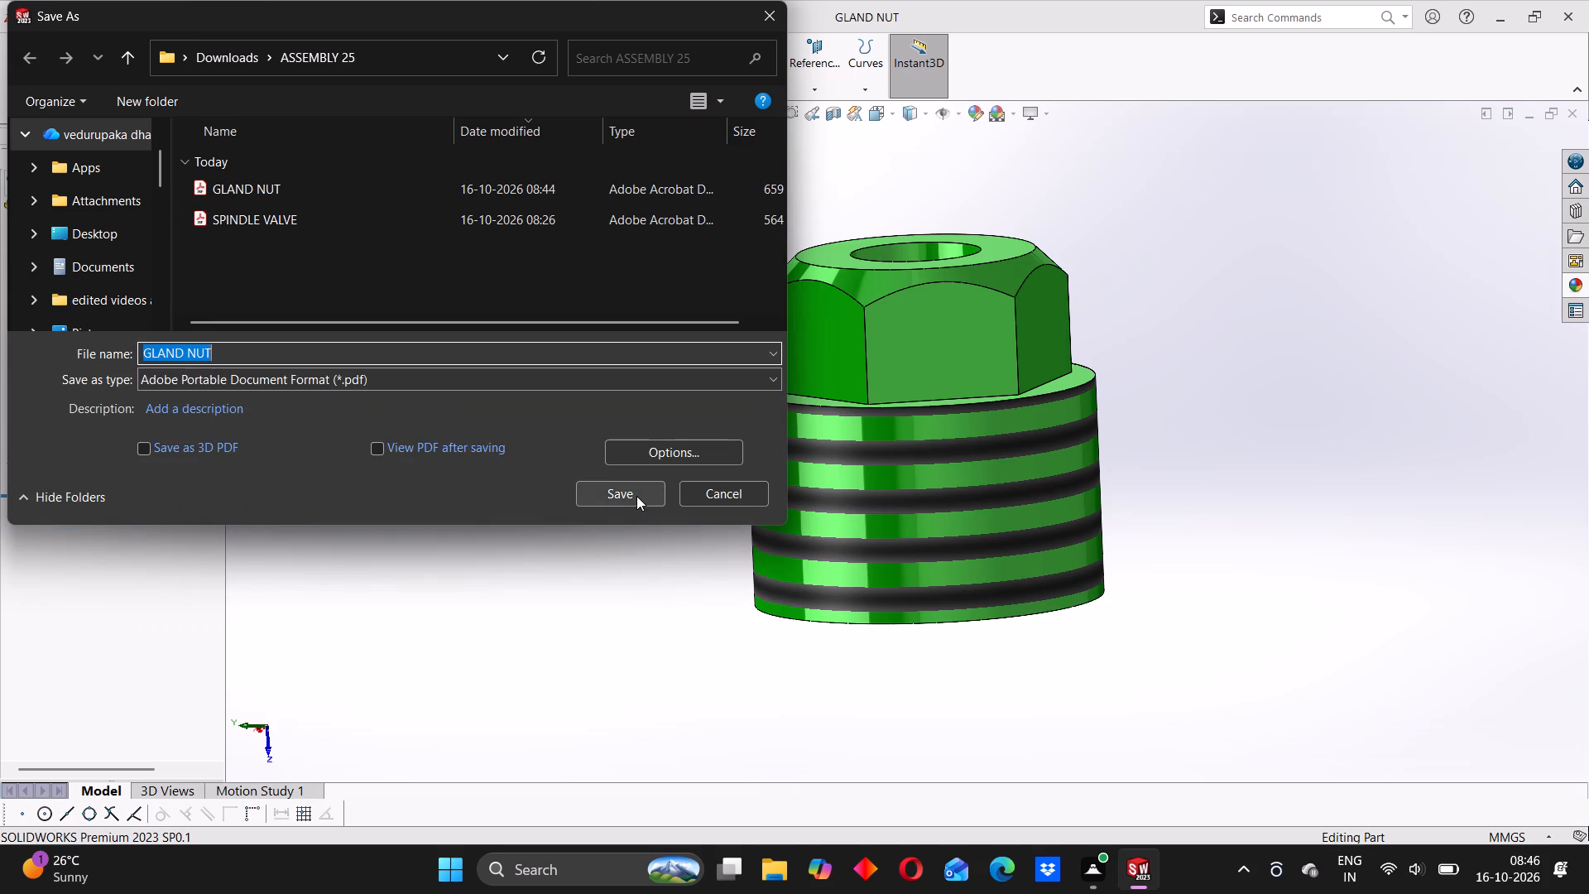
pyautogui.click(636, 496)
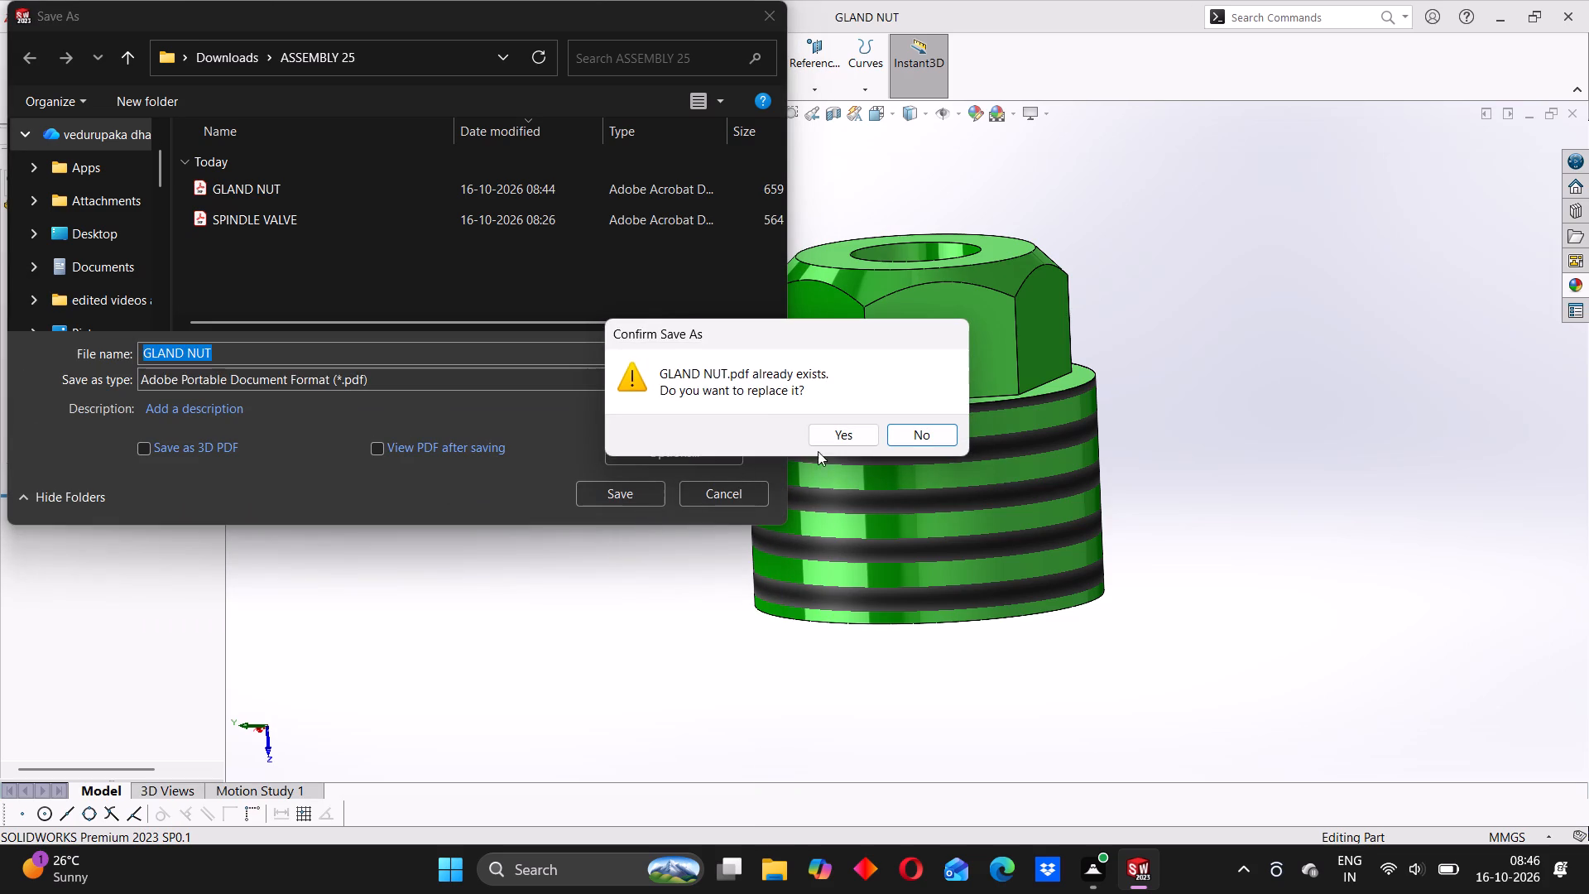
pyautogui.click(852, 430)
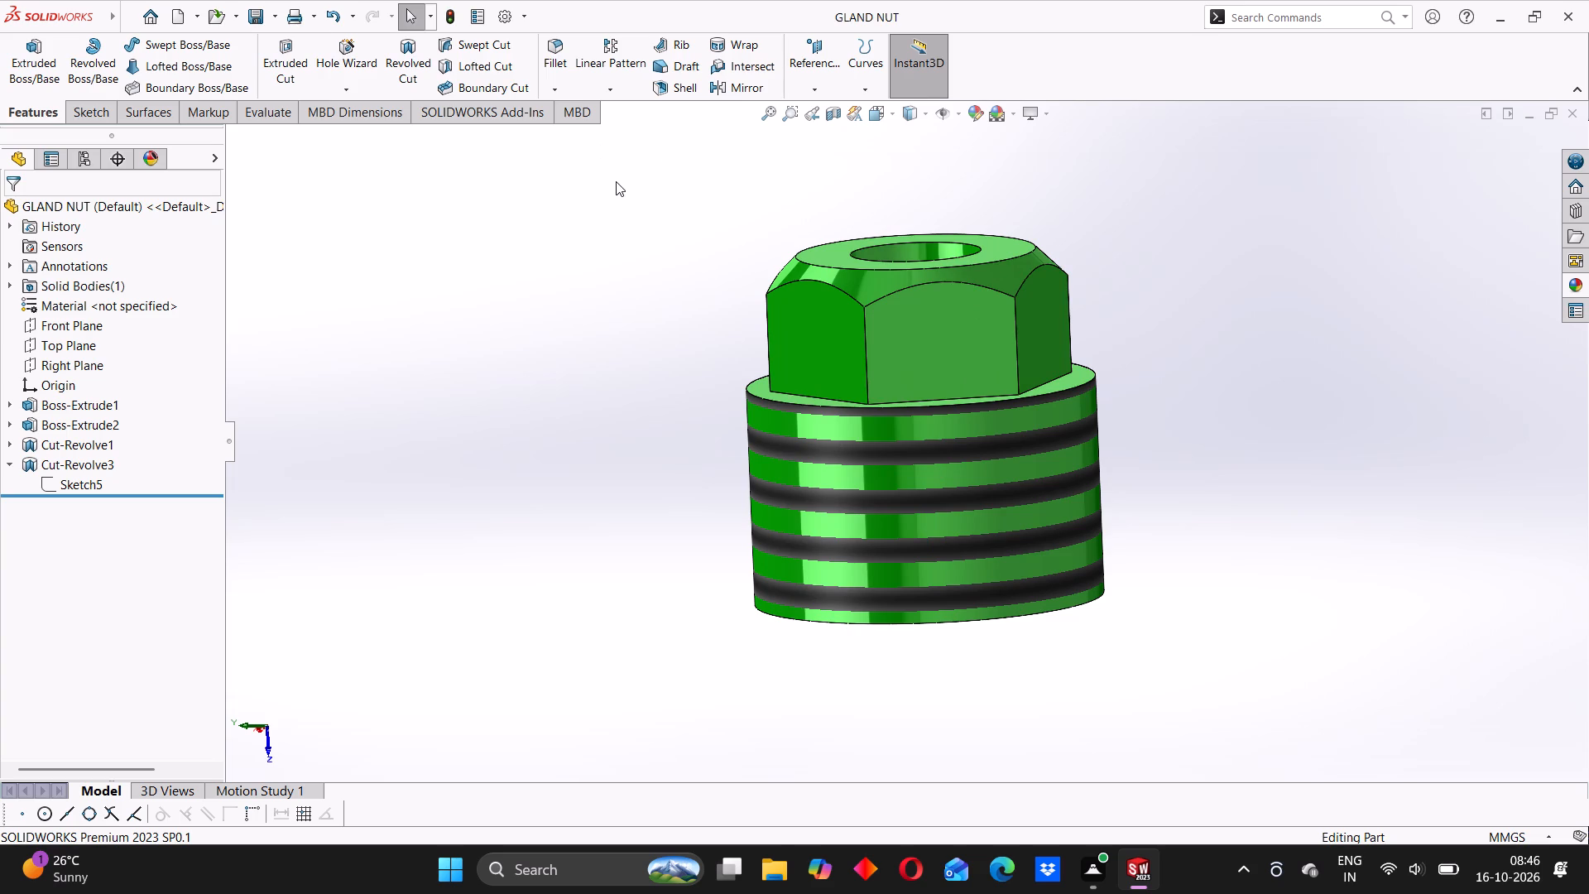
# Create a new part document.
pyautogui.click(151, 14)
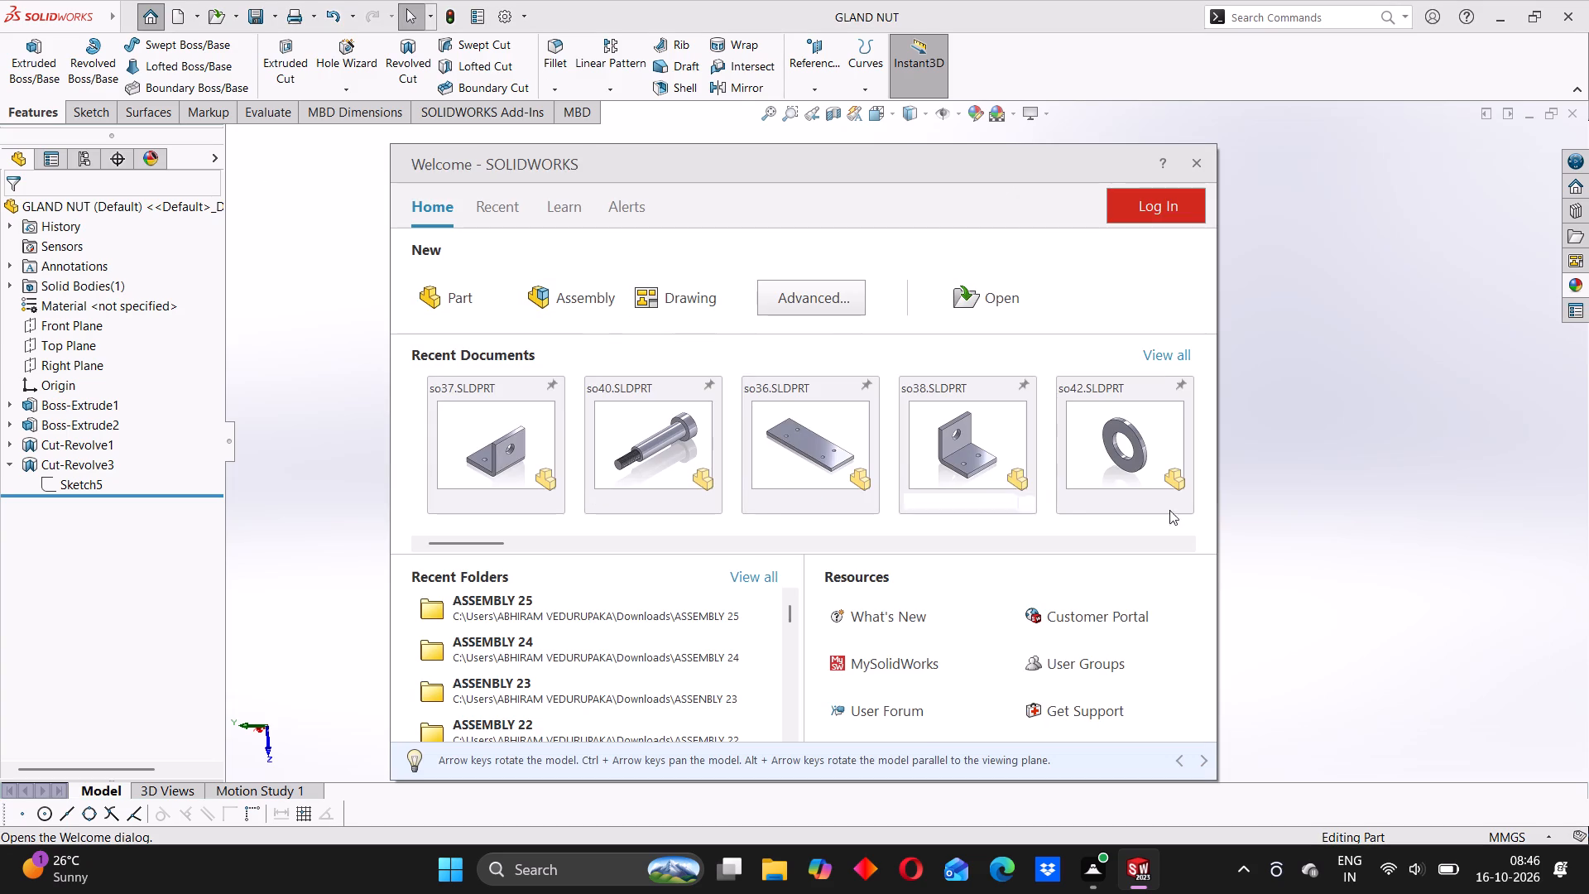
pyautogui.click(429, 286)
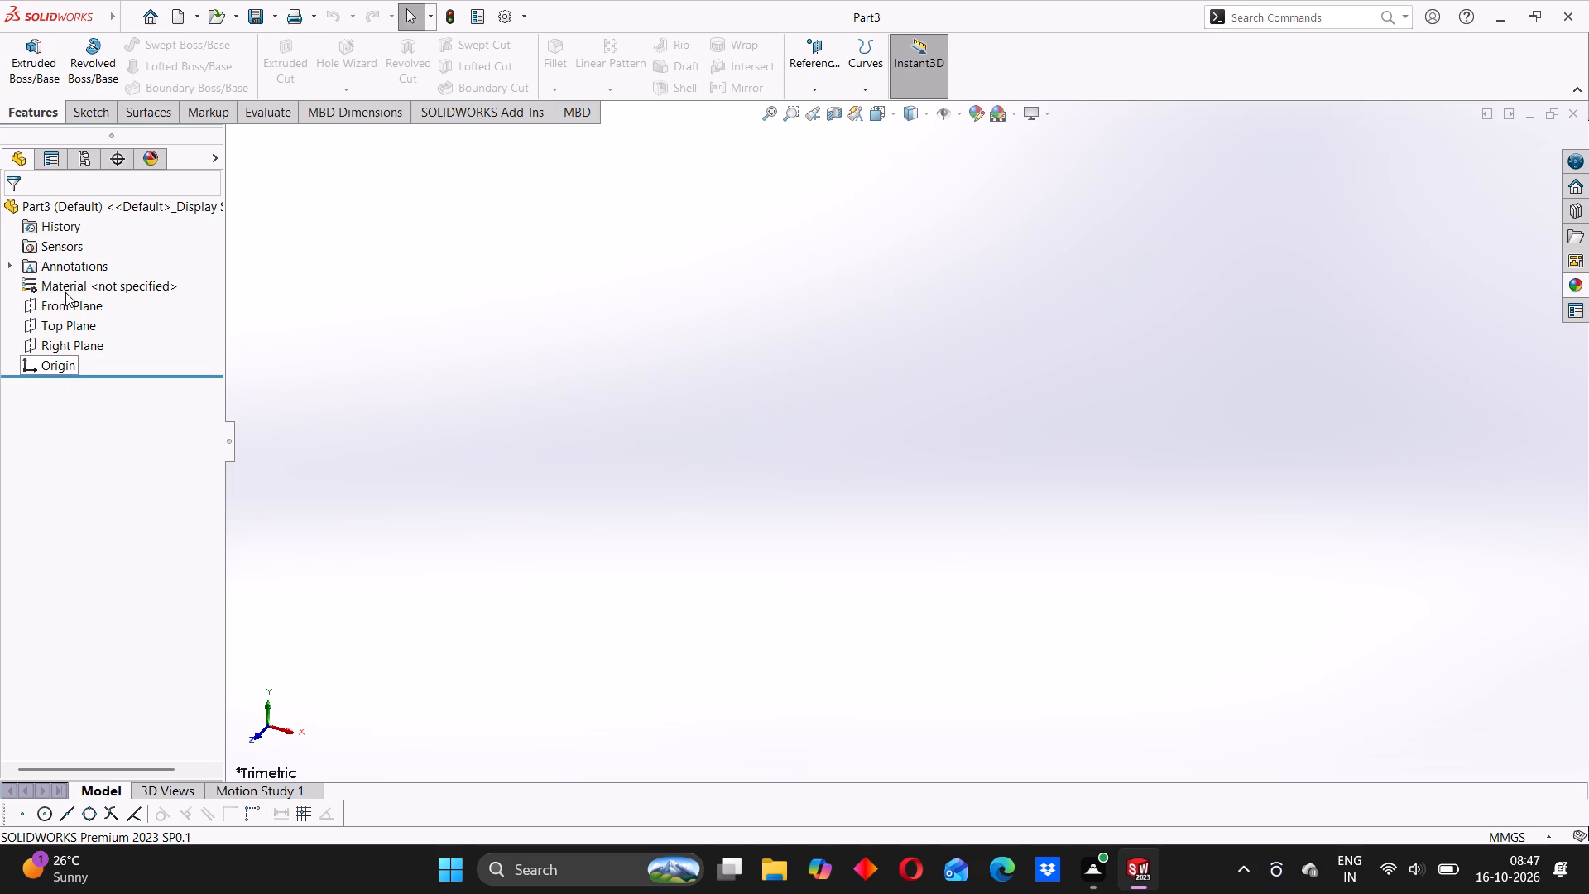
pyautogui.click(576, 356)
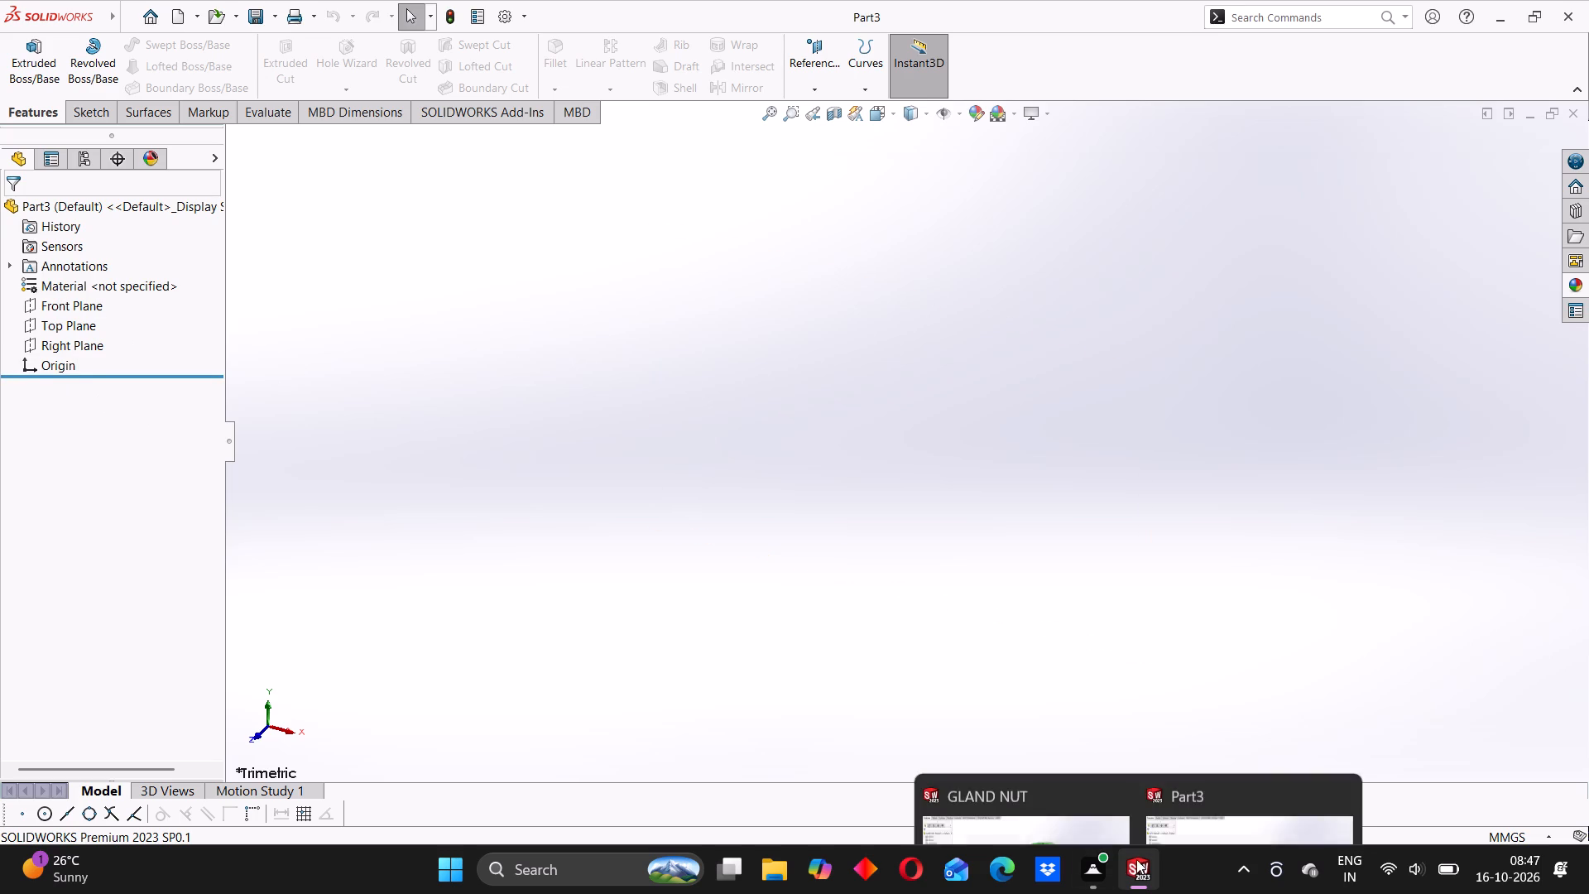
# Switch back to the GLAND NUT document and close it, leaving the new part open.
pyautogui.click(1068, 776)
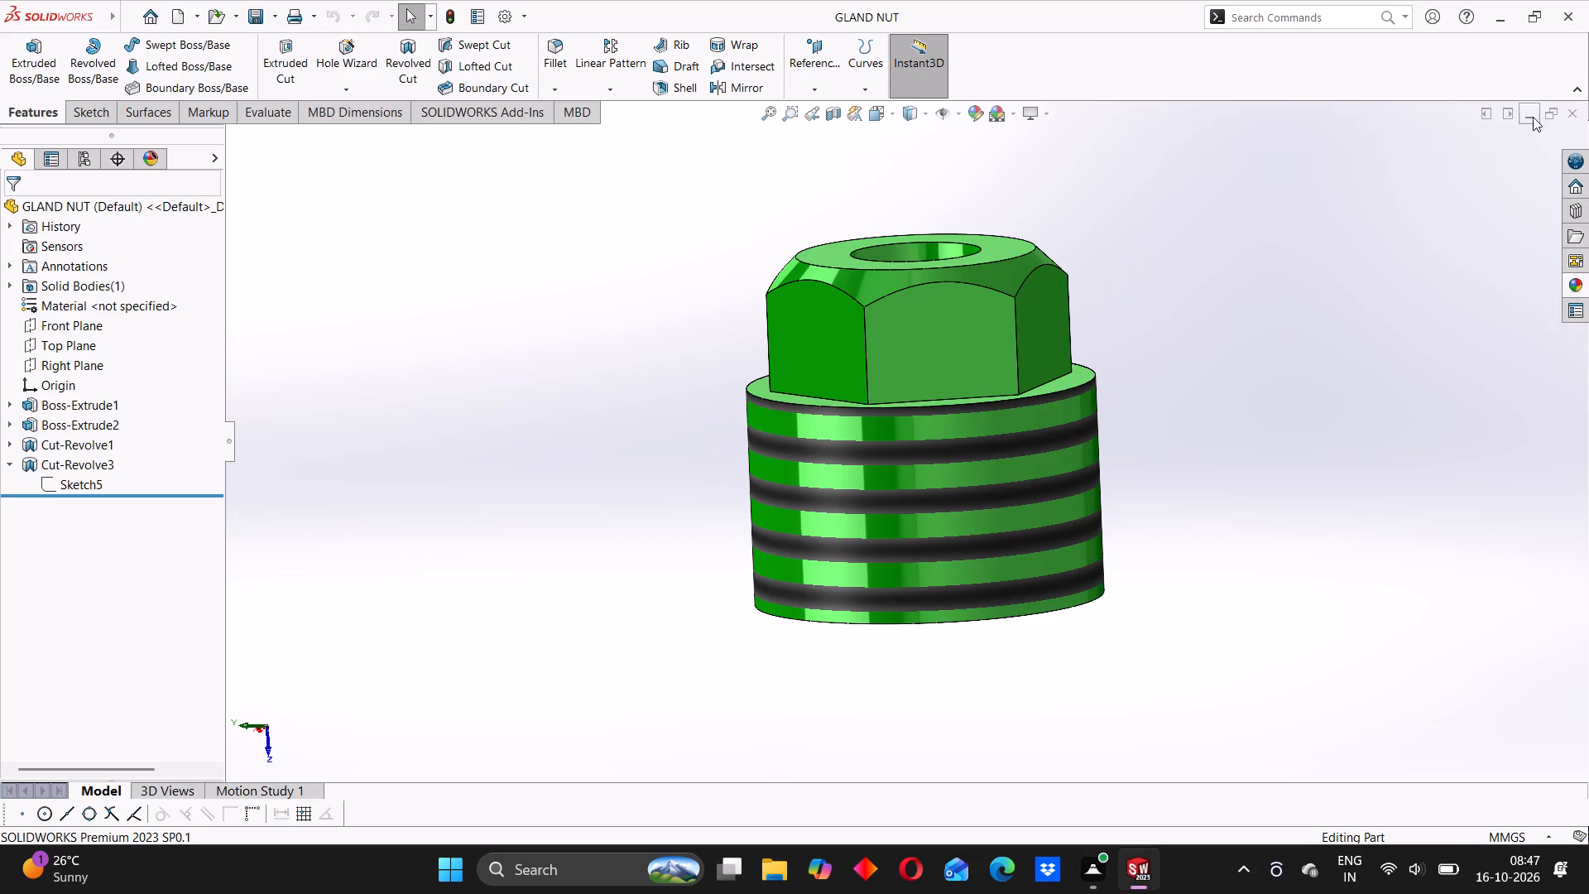
pyautogui.click(1570, 112)
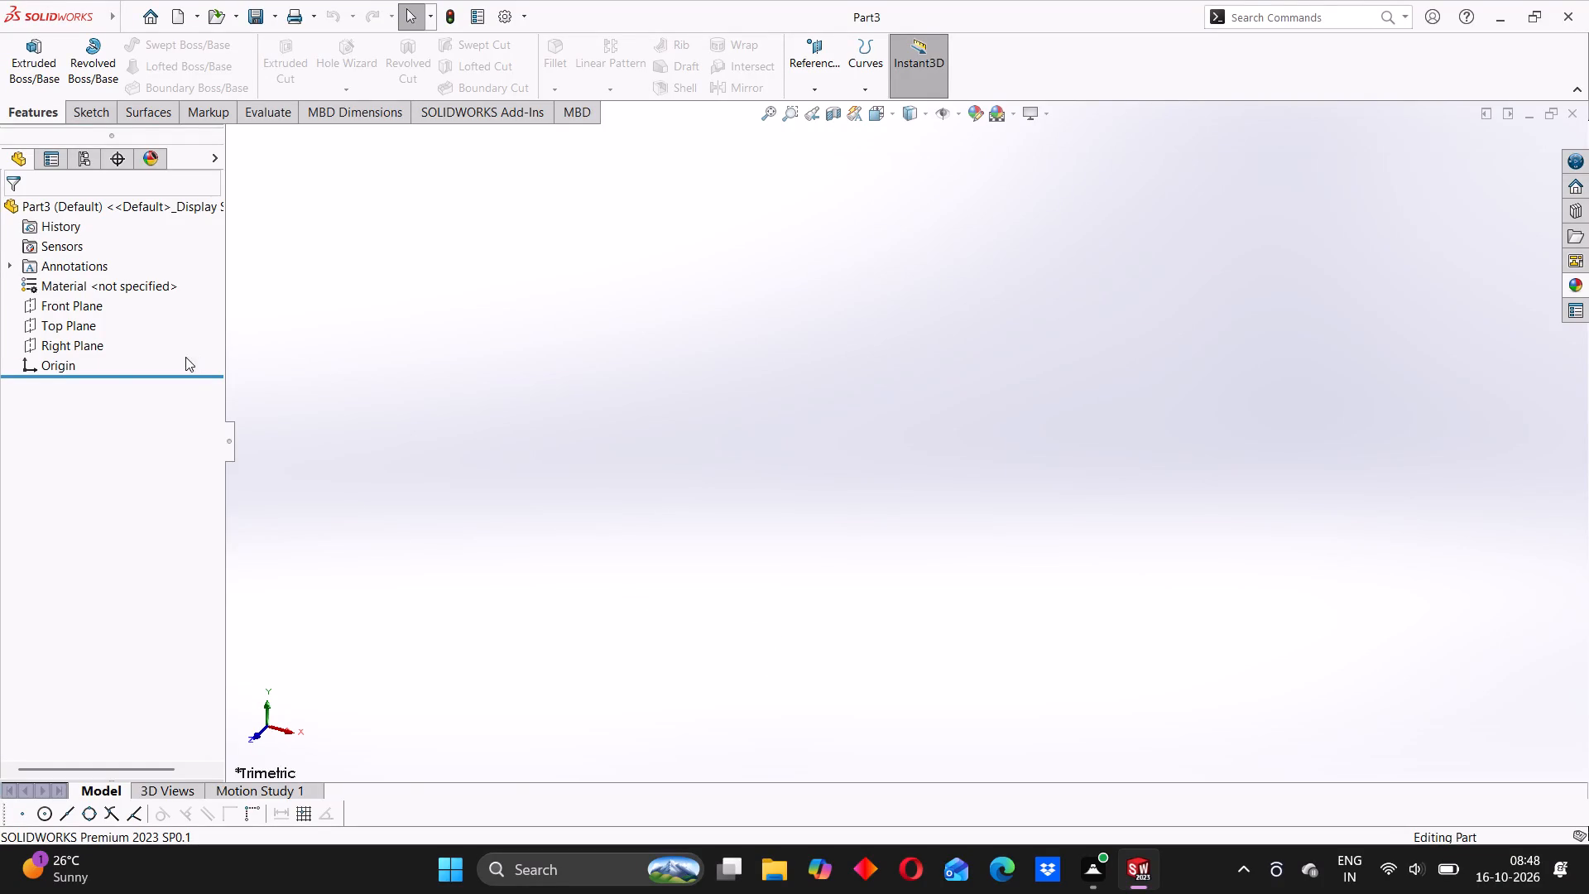
# On the Front Plane, sketch a six-sided polygon with an inscribed circle about 83 mm in diameter, centred on the origin.
pyautogui.click(46, 309)
pyautogui.click(65, 278)
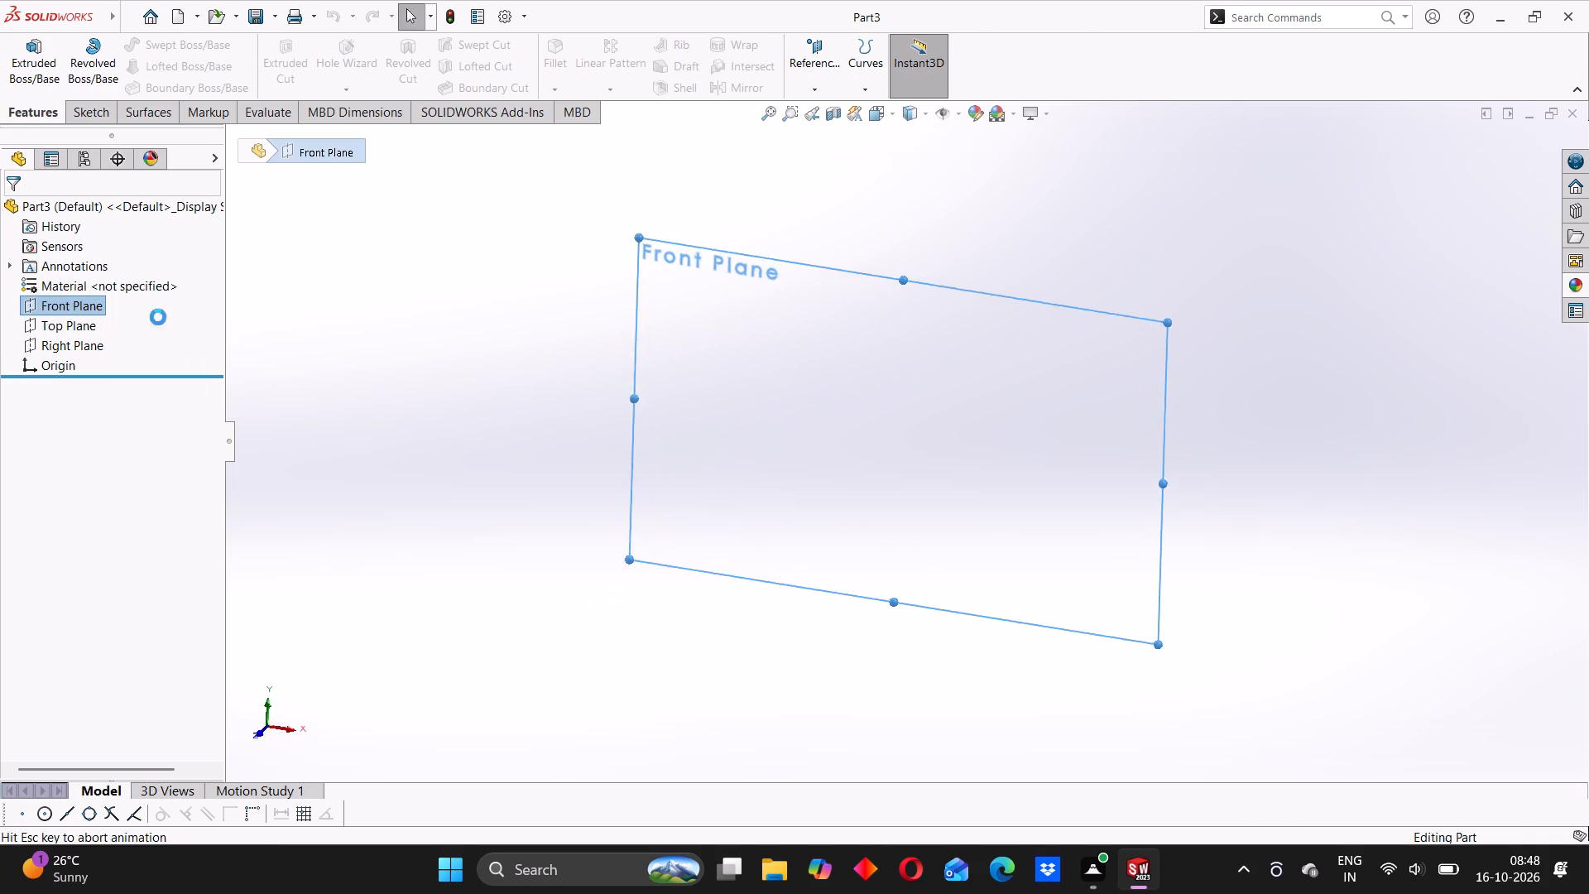
pyautogui.click(456, 357)
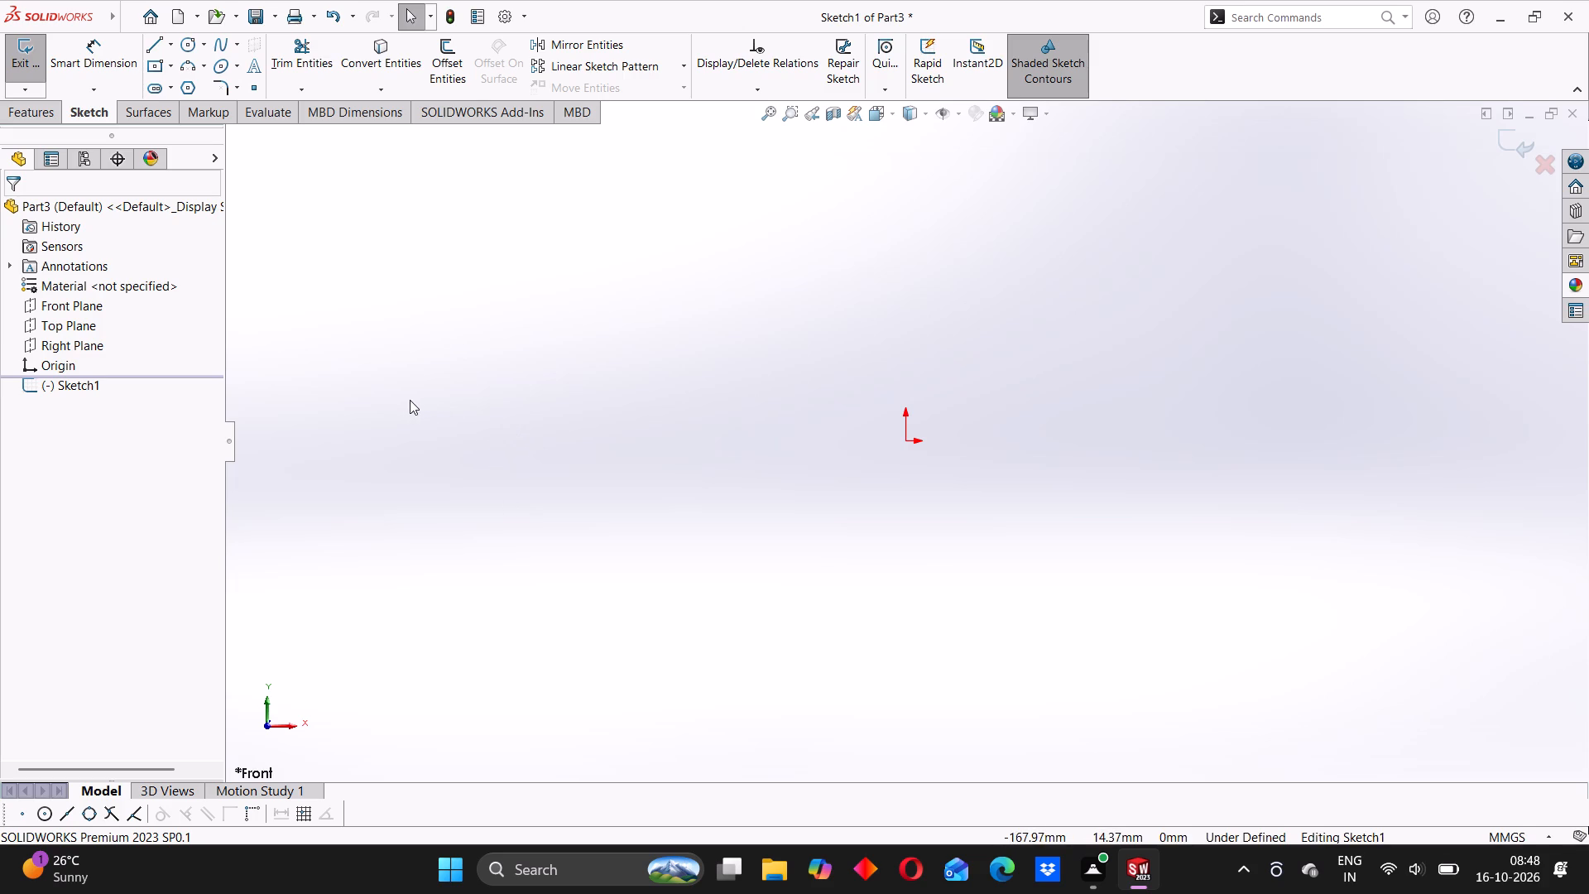
pyautogui.click(183, 82)
pyautogui.click(908, 444)
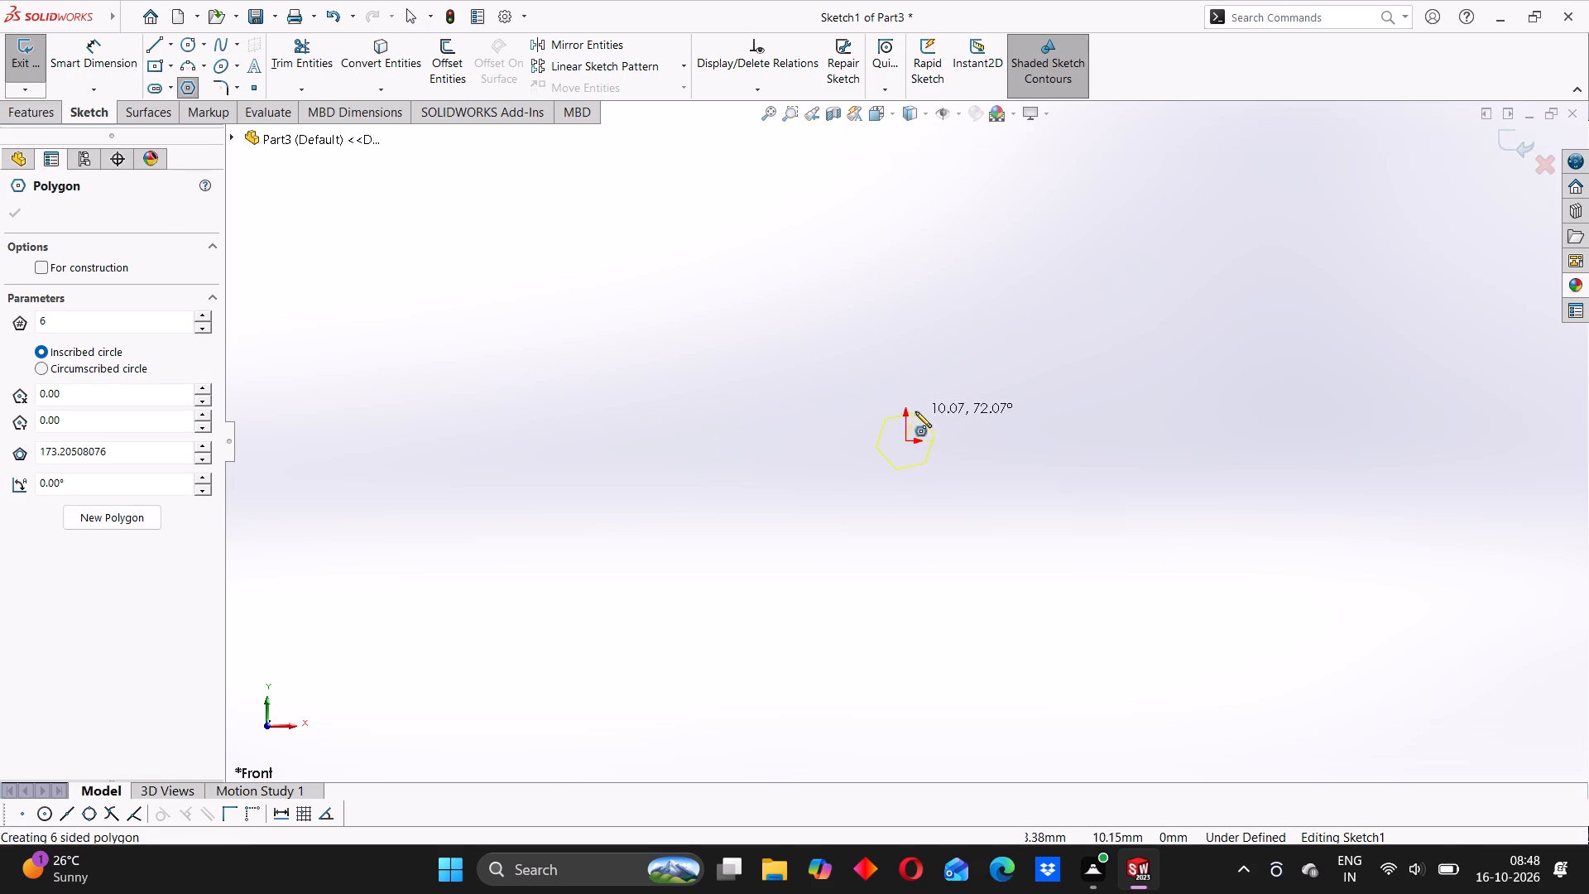
pyautogui.click(977, 320)
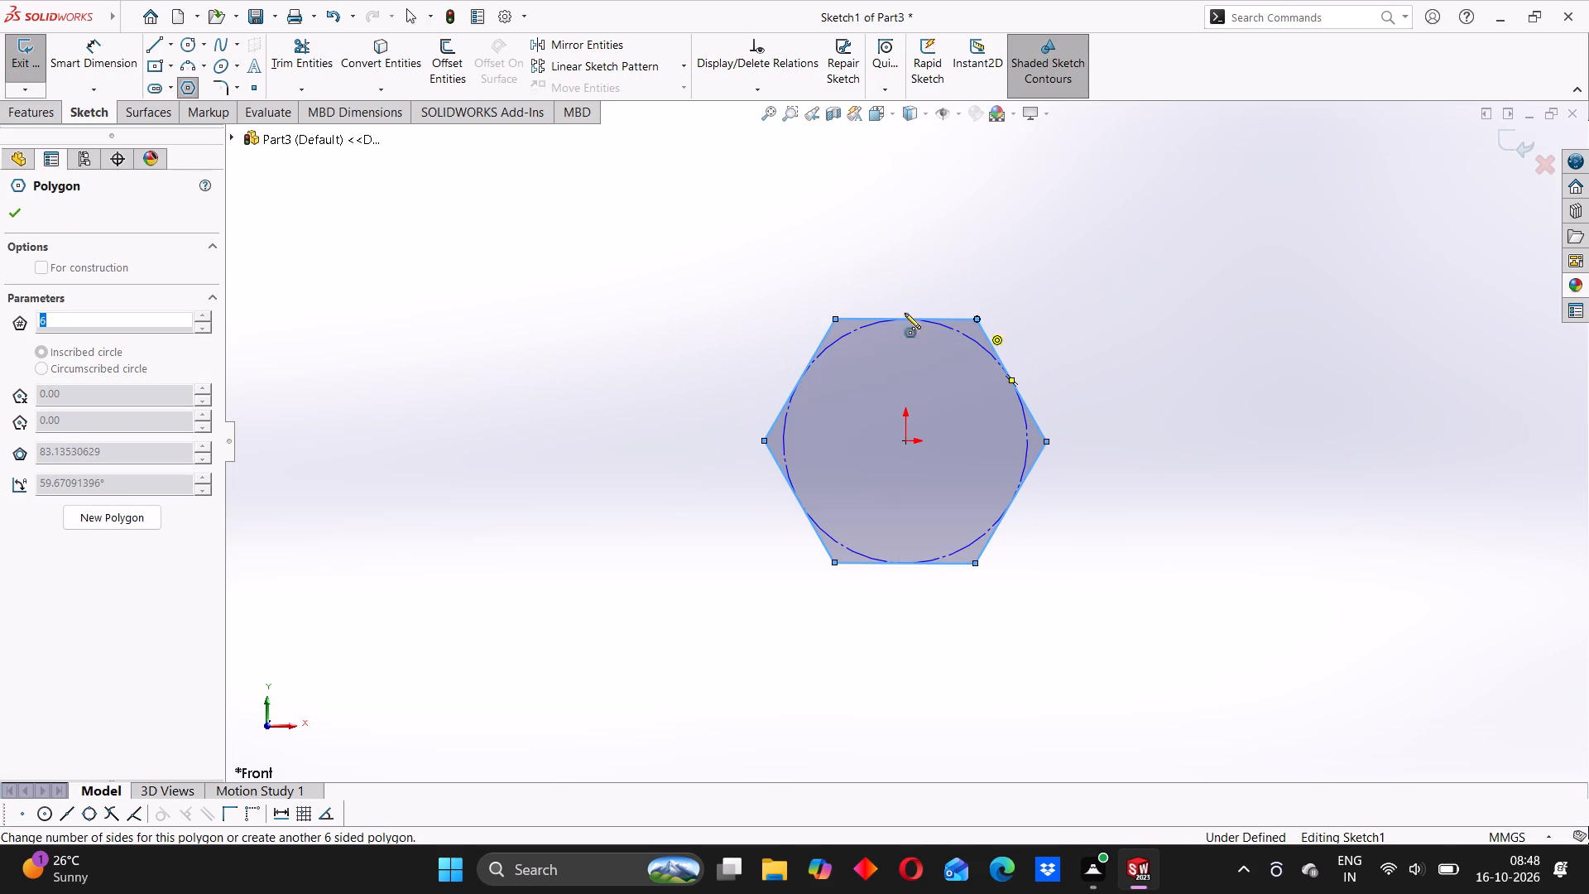
# Dimension the hexagon's across-flats distance between its top and bottom sides as 28 mm.
pyautogui.click(86, 68)
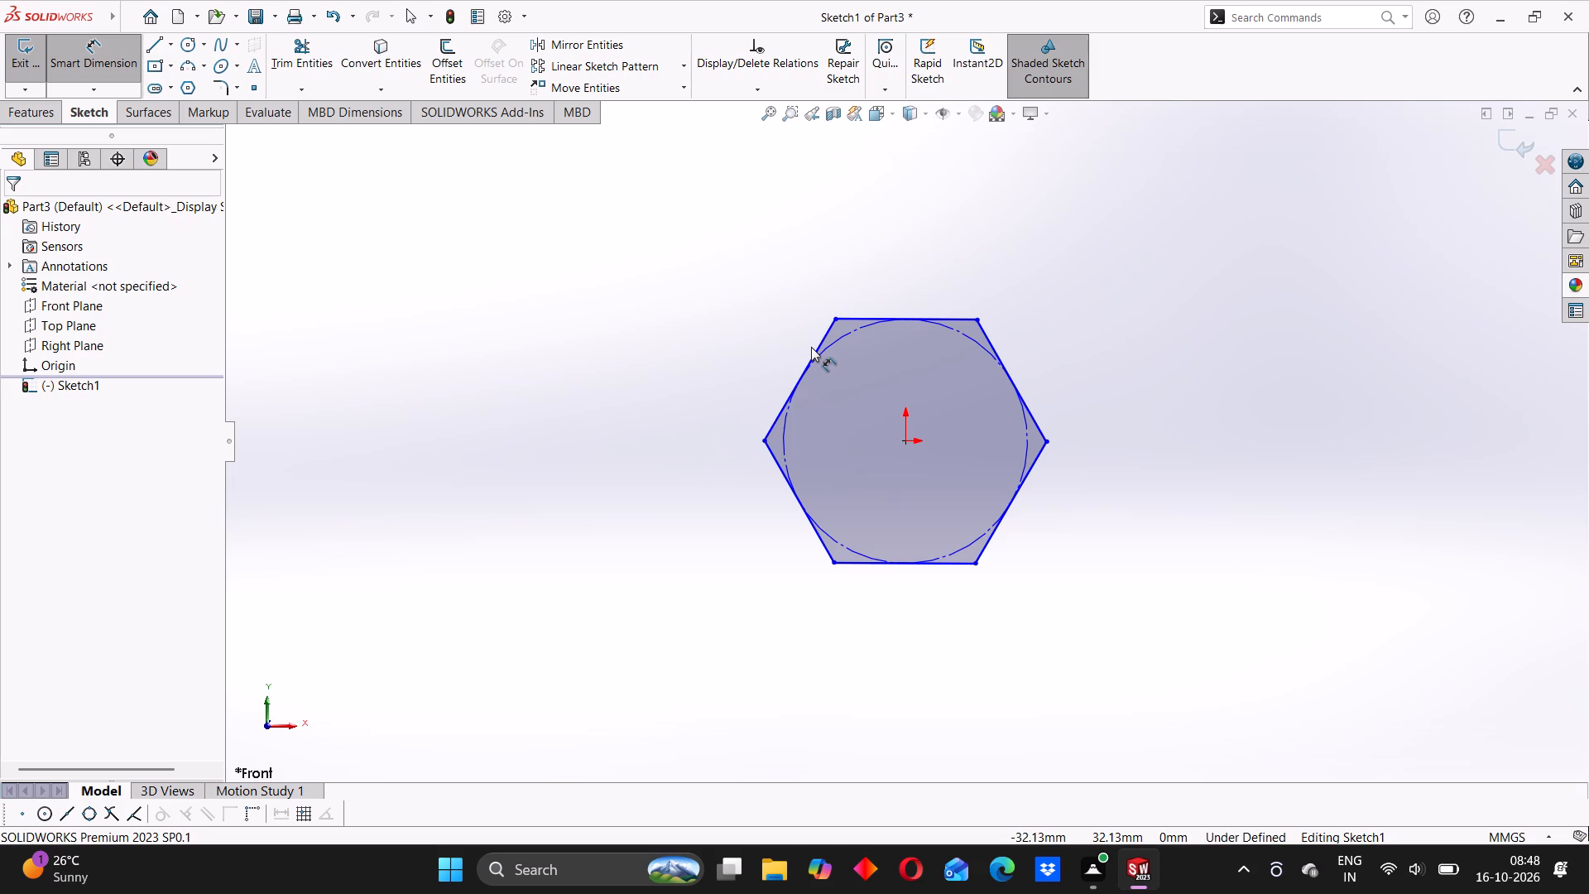
pyautogui.click(857, 320)
pyautogui.click(867, 568)
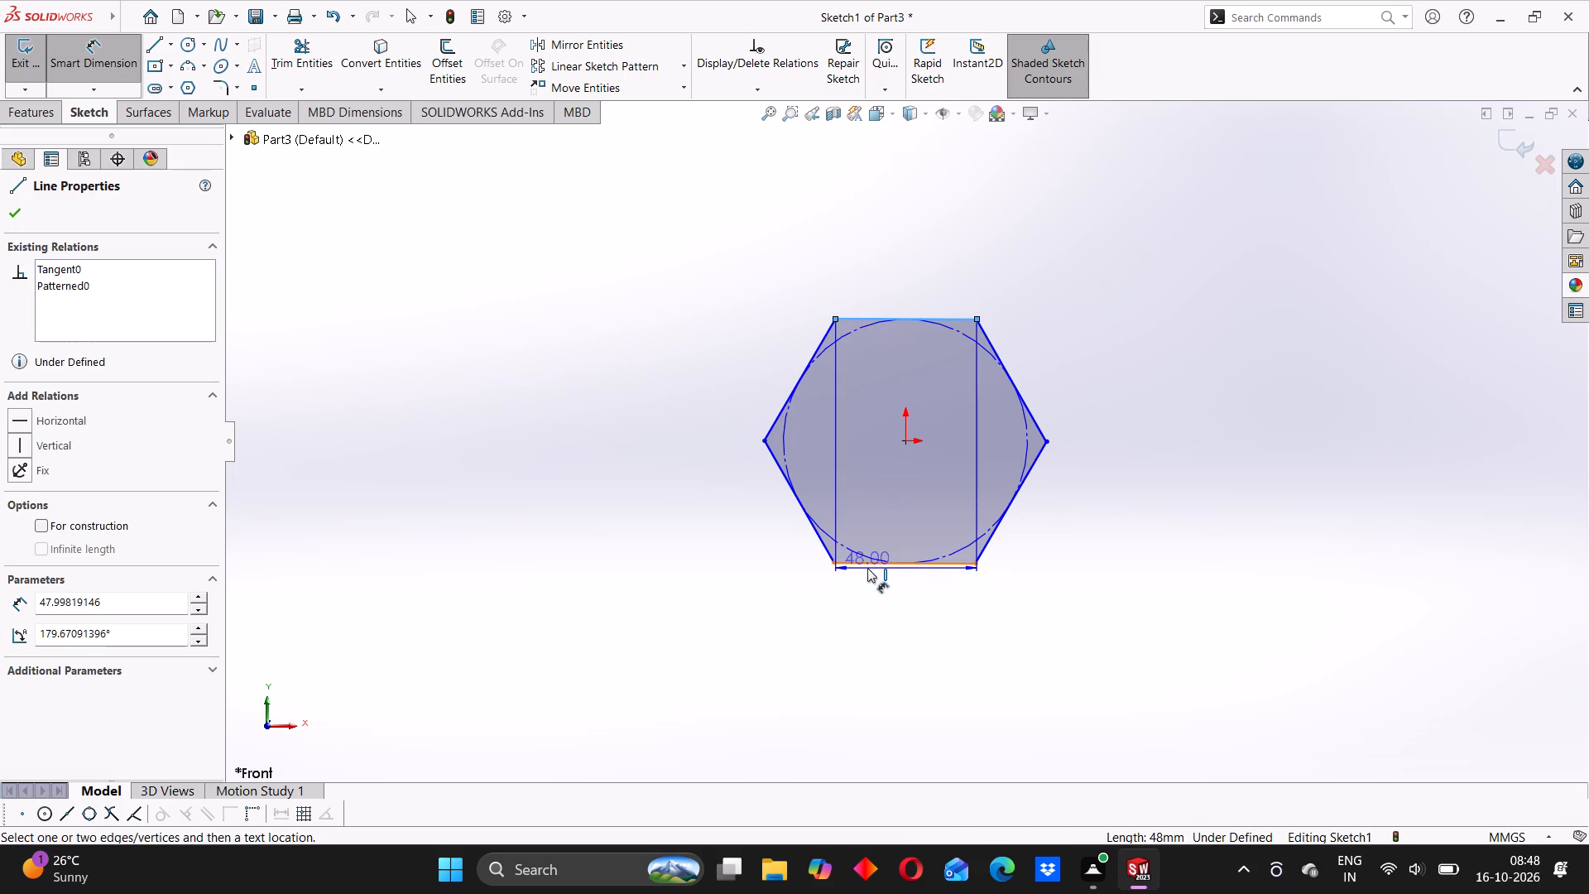
pyautogui.click(679, 476)
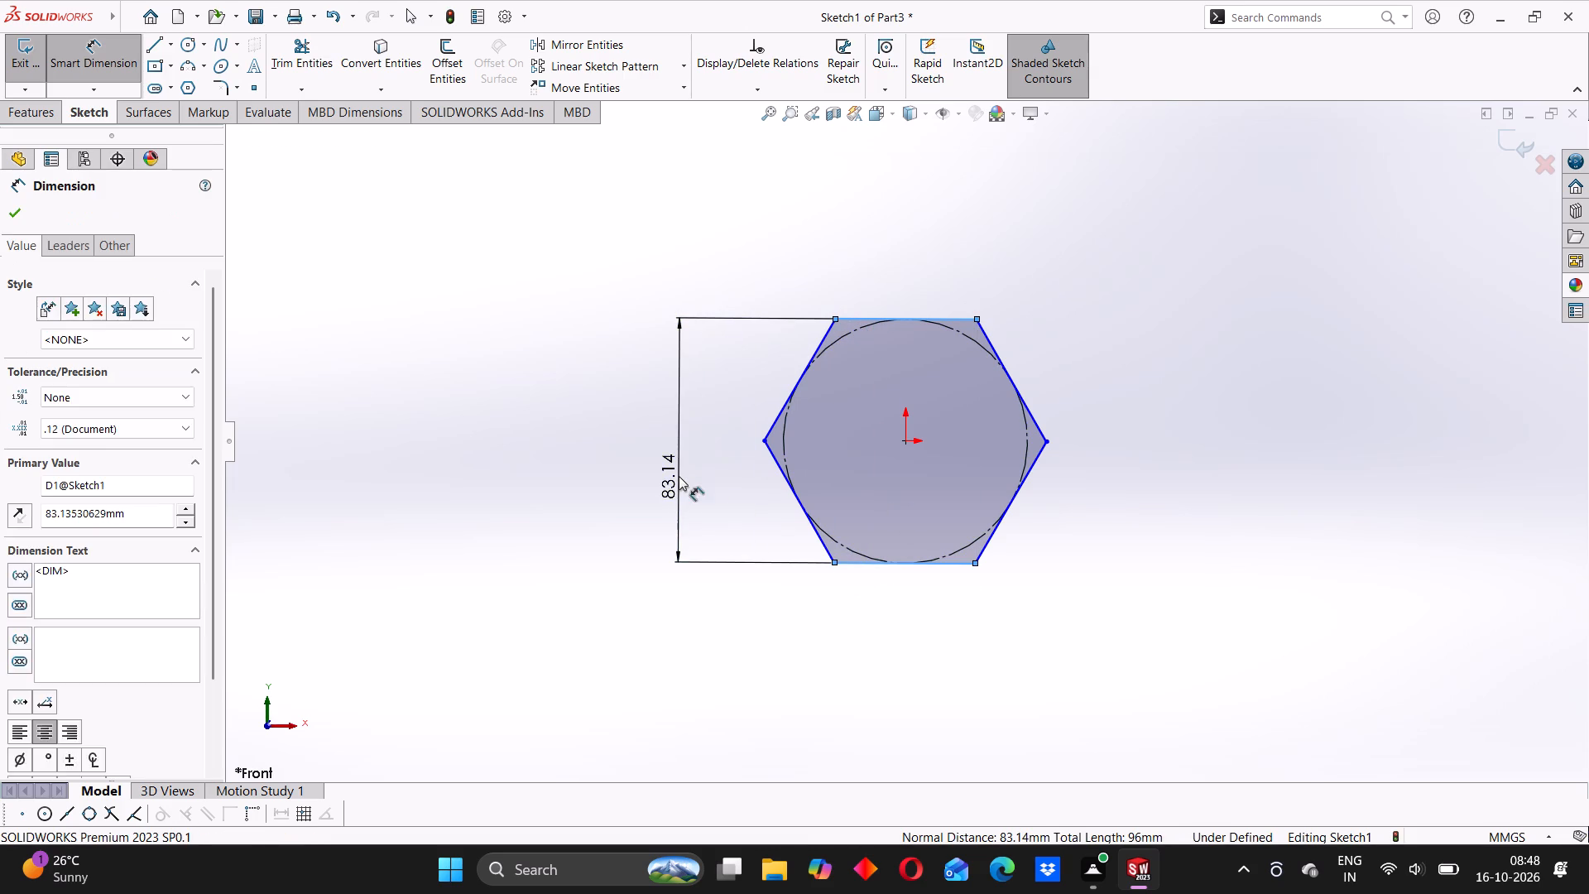
pyautogui.write('28')
pyautogui.press('Return')
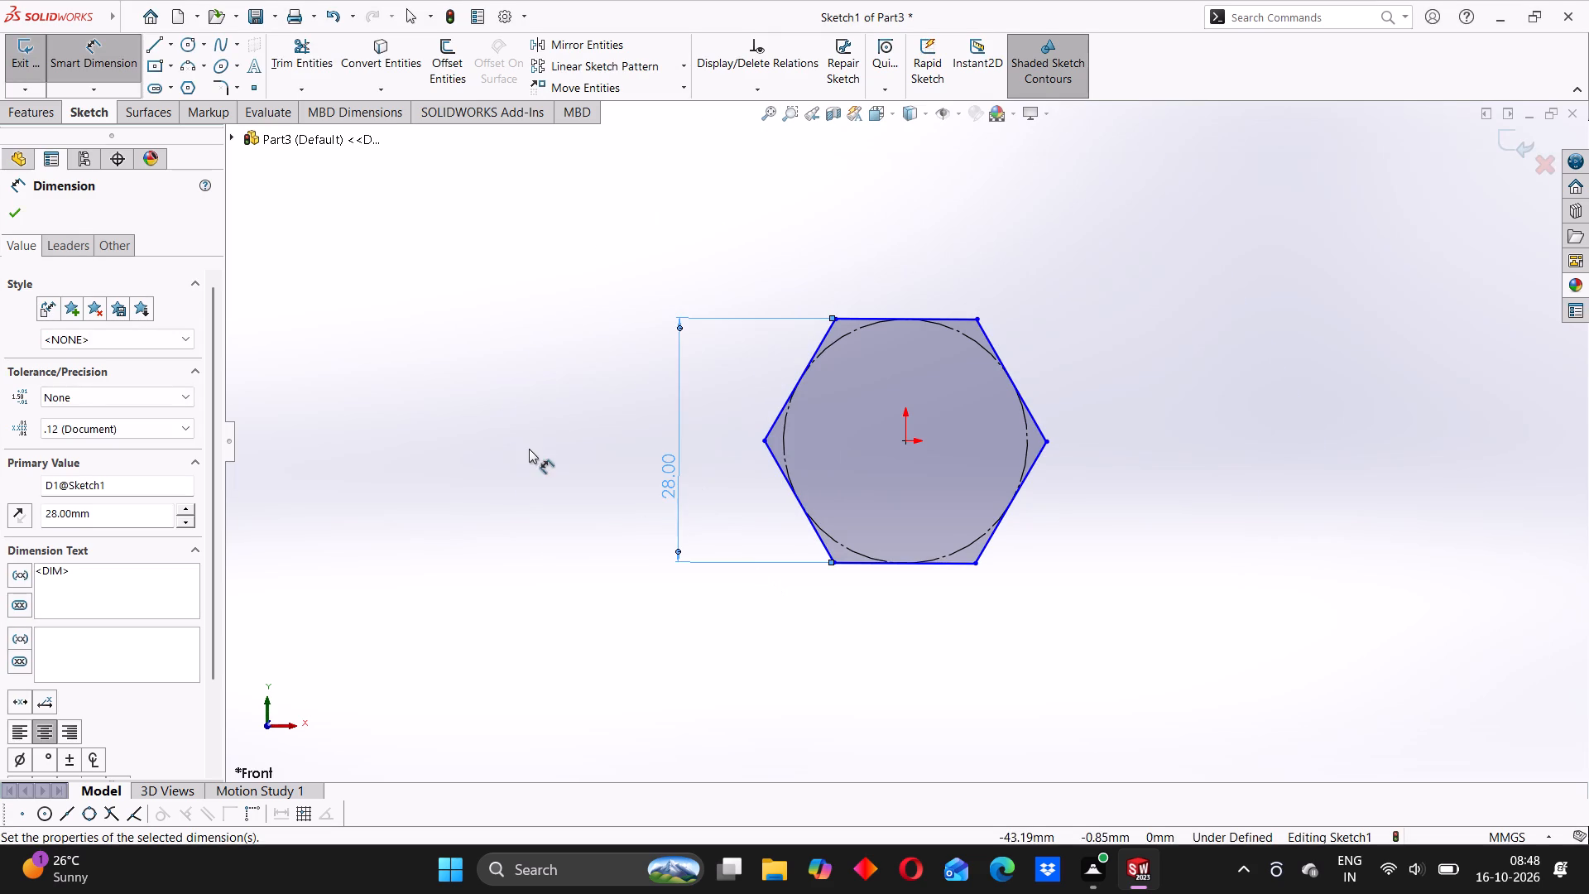
pyautogui.click(529, 448)
pyautogui.click(105, 72)
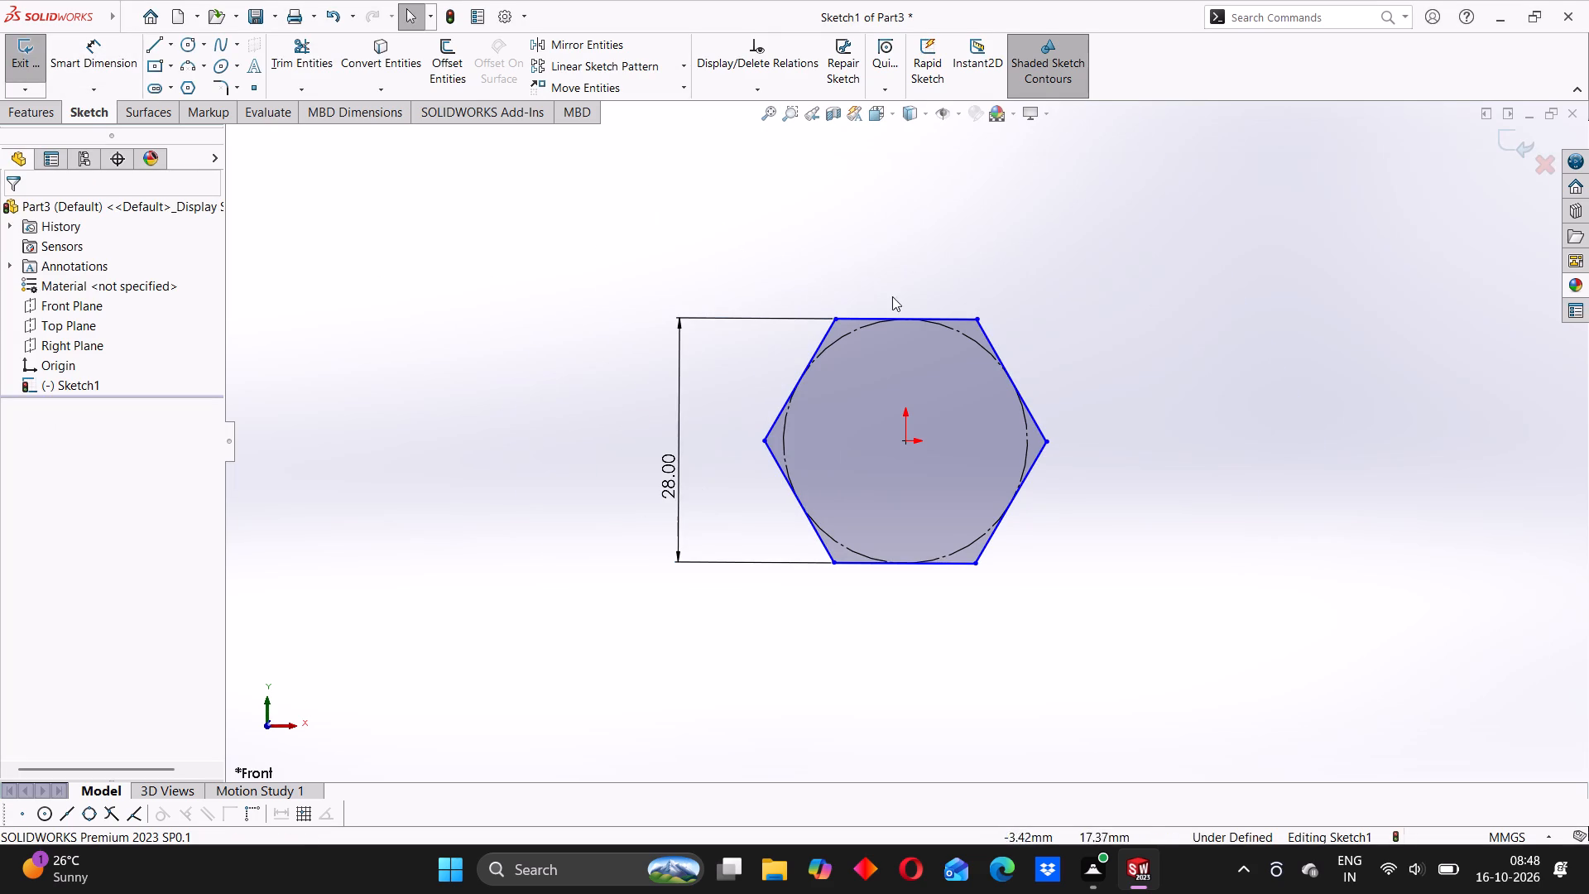
# Add a Horizontal relation to the hexagon's top side.
pyautogui.click(862, 322)
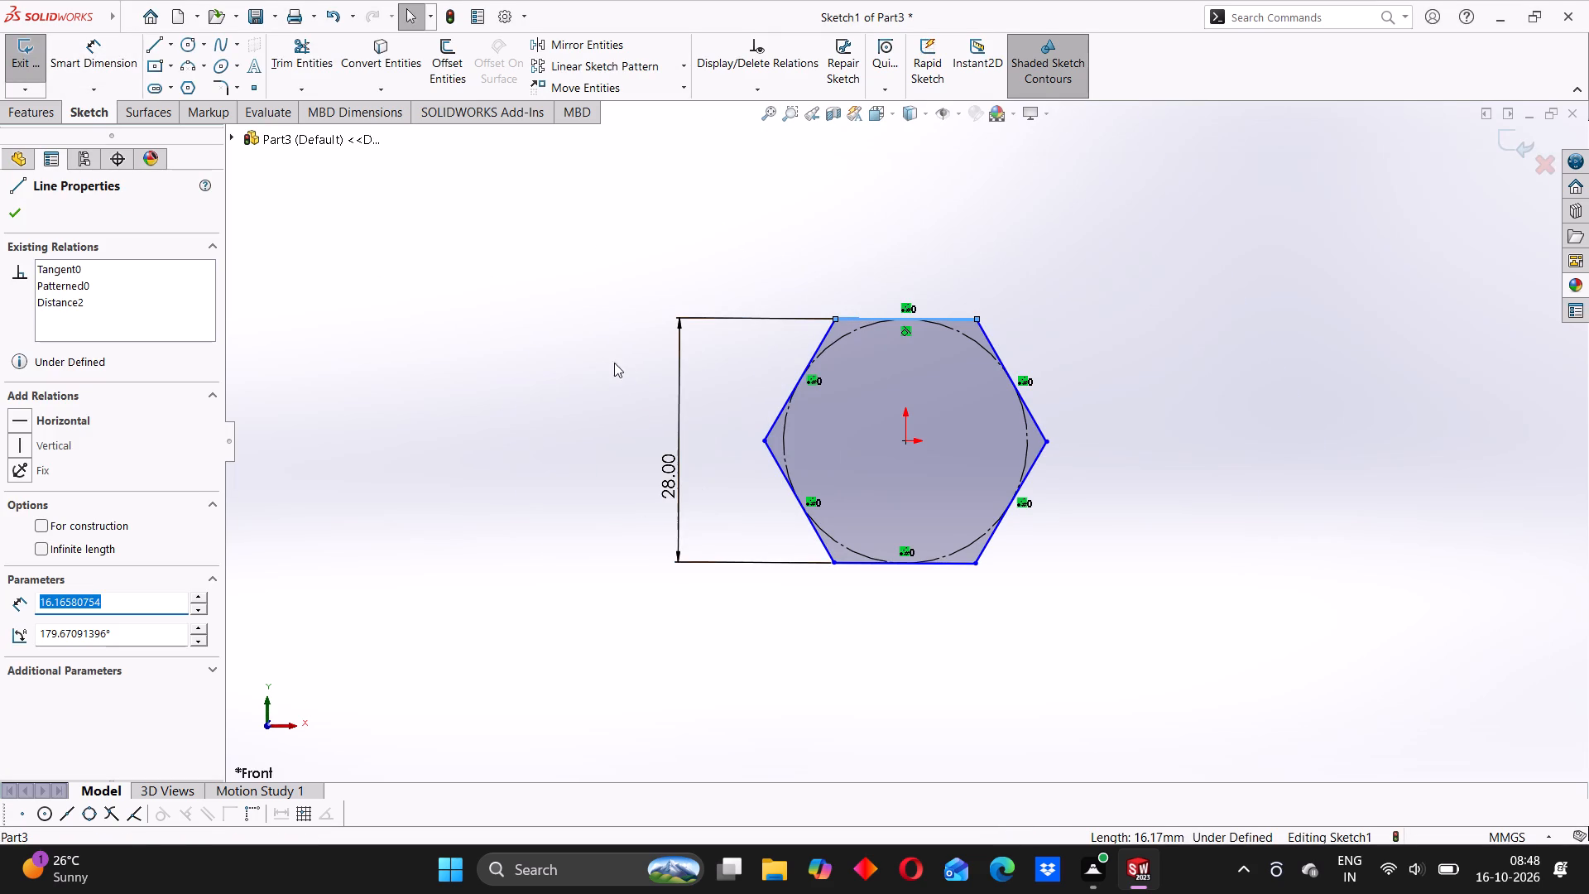
pyautogui.click(17, 421)
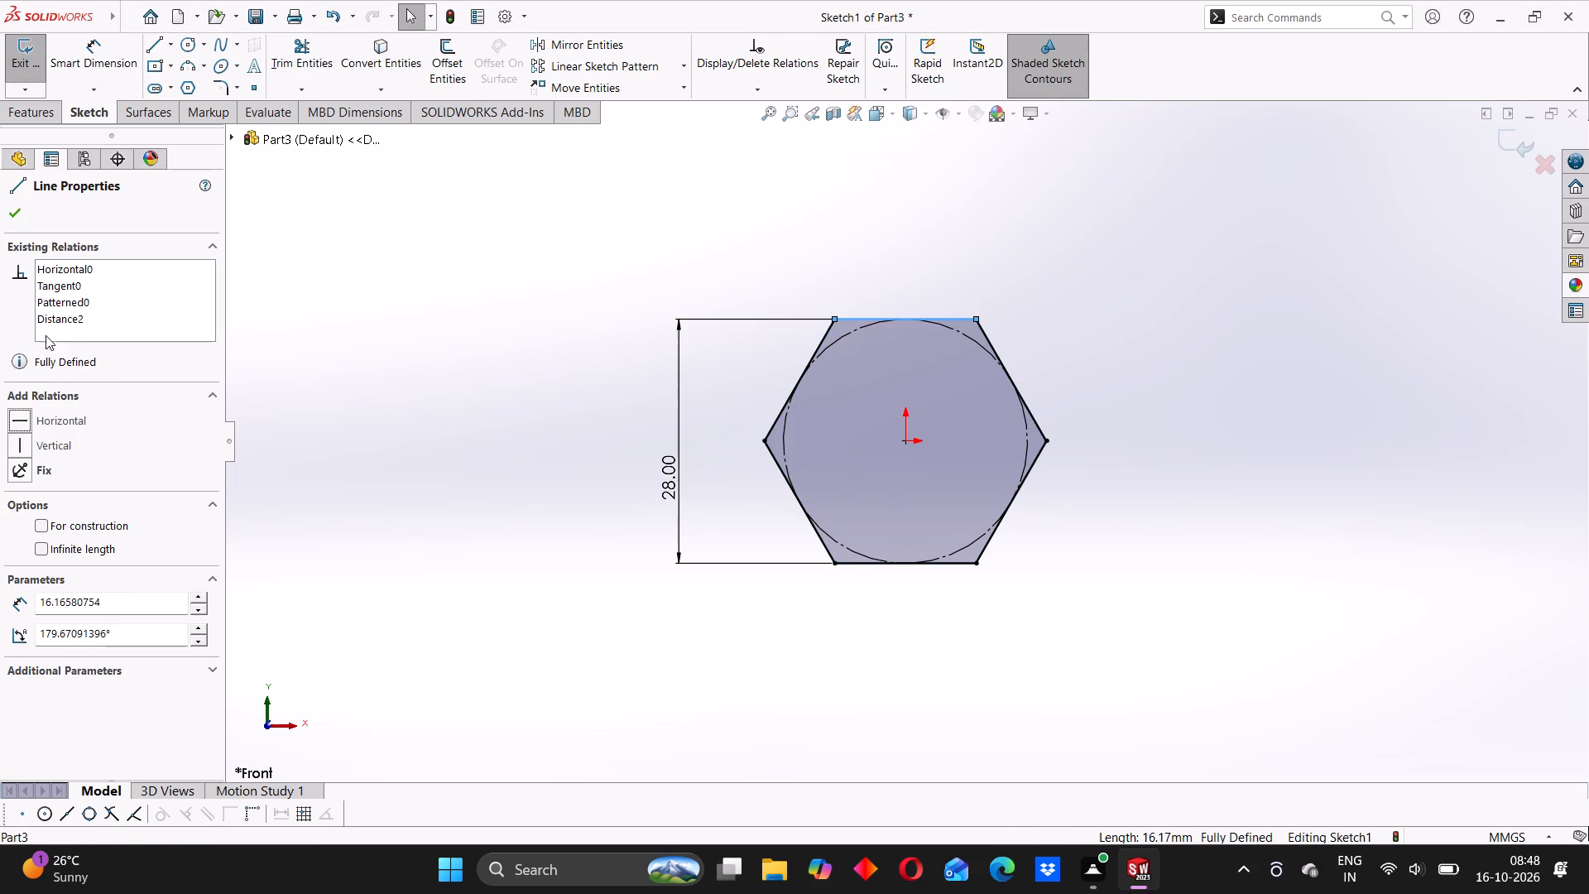
pyautogui.click(16, 210)
pyautogui.click(454, 317)
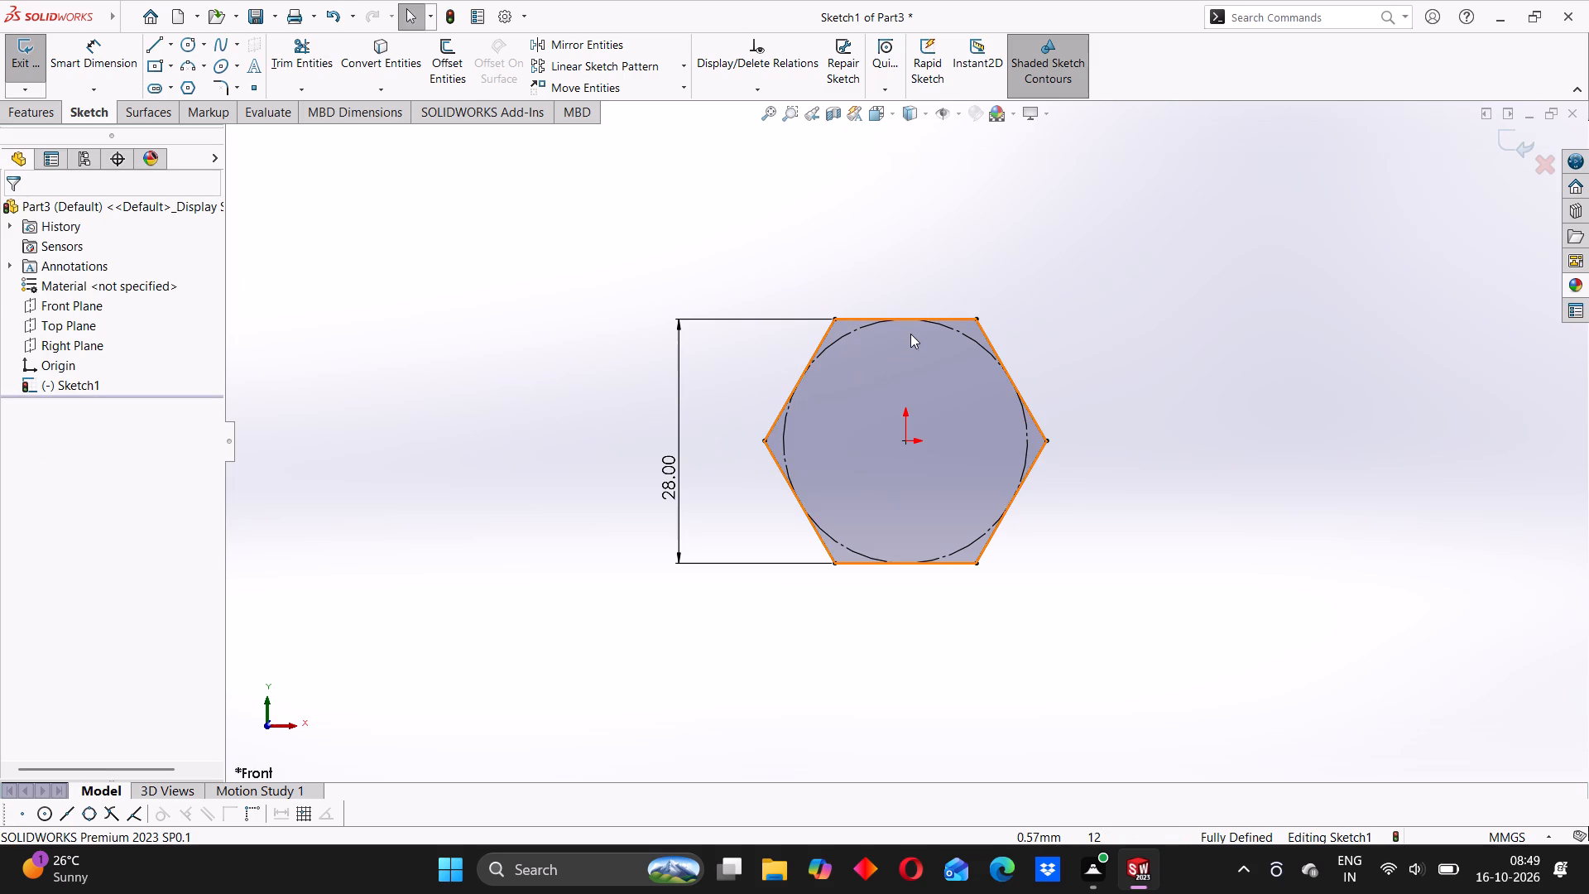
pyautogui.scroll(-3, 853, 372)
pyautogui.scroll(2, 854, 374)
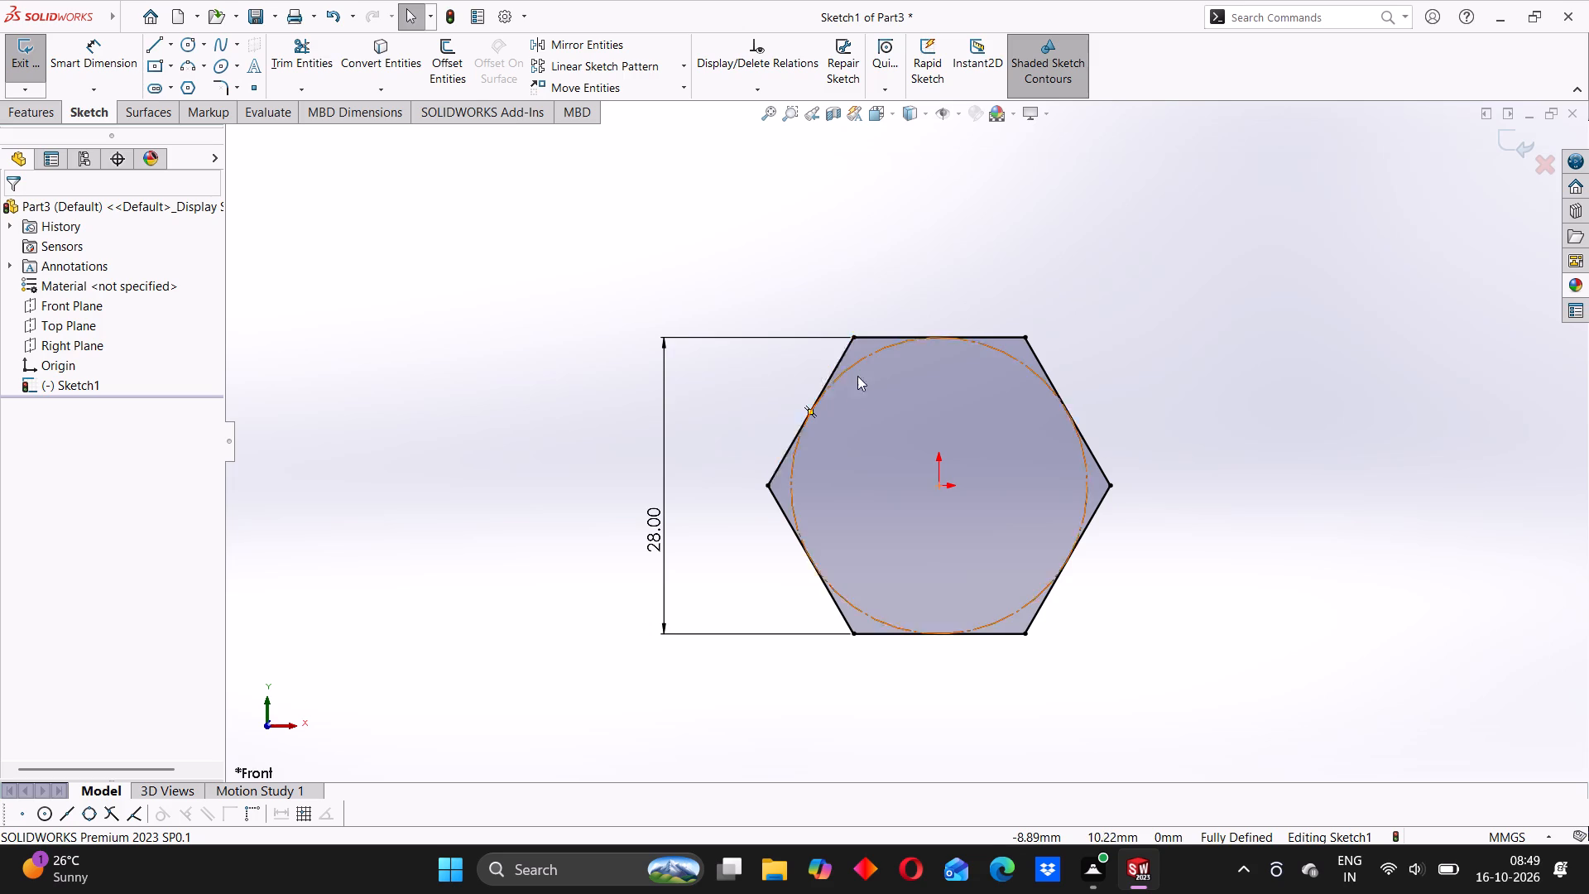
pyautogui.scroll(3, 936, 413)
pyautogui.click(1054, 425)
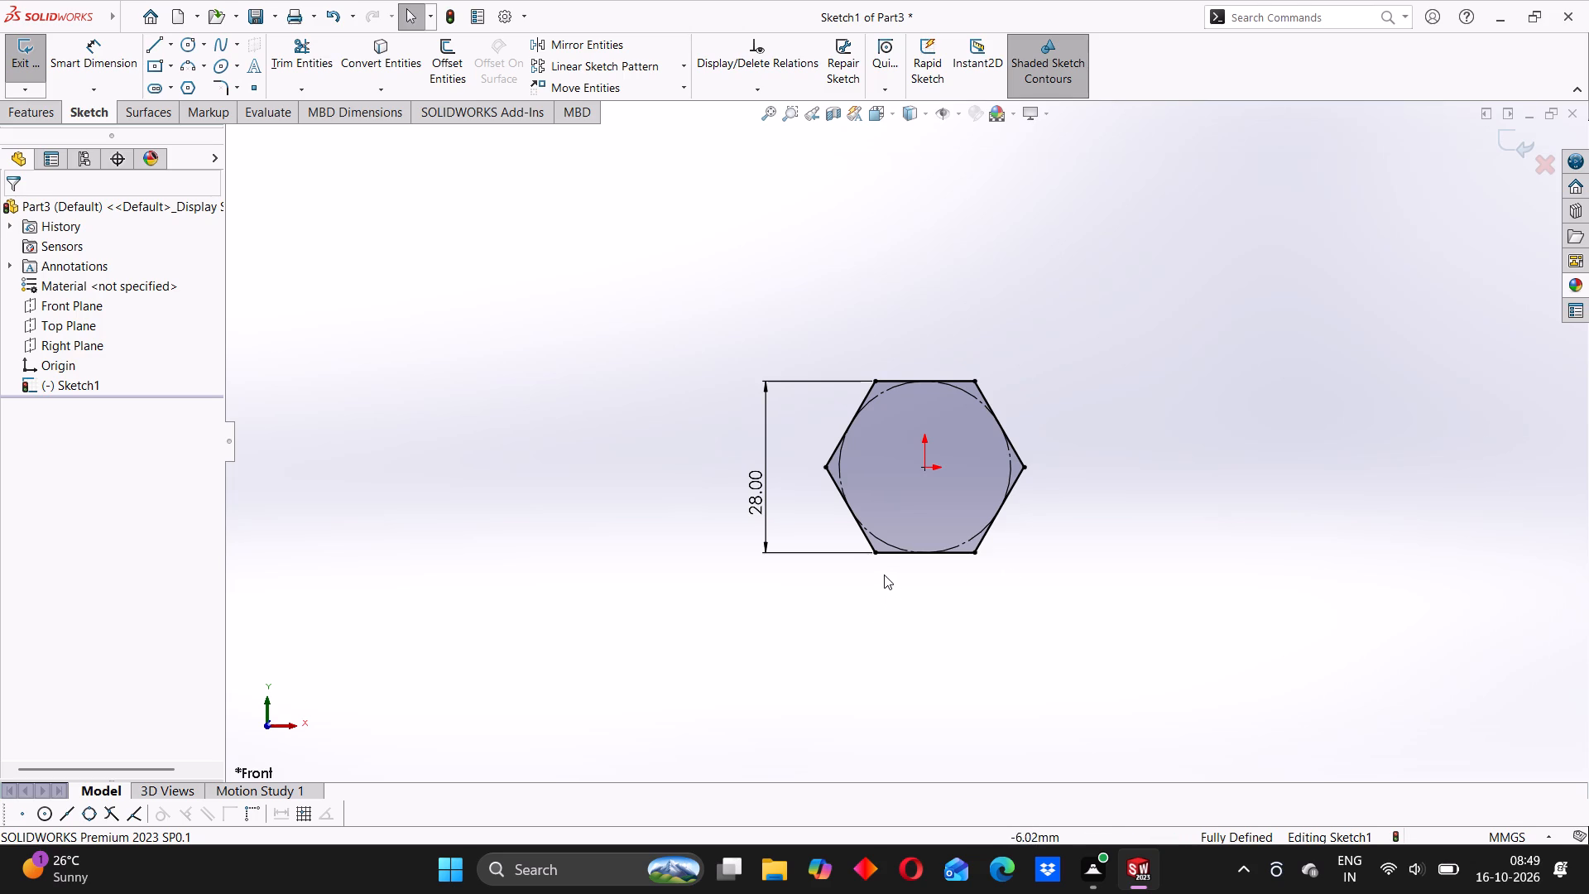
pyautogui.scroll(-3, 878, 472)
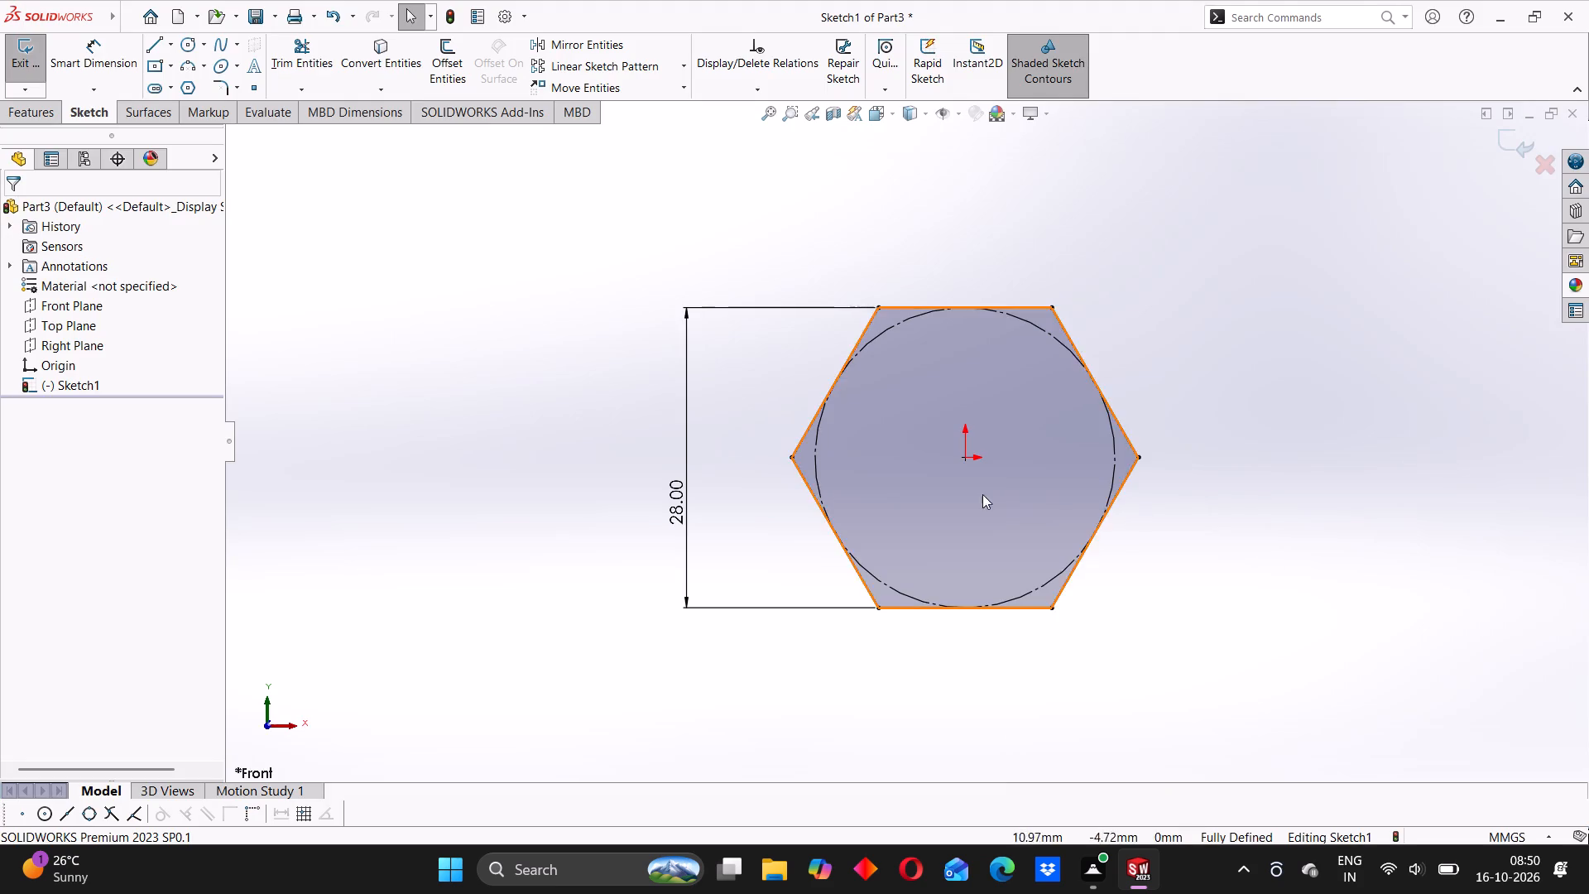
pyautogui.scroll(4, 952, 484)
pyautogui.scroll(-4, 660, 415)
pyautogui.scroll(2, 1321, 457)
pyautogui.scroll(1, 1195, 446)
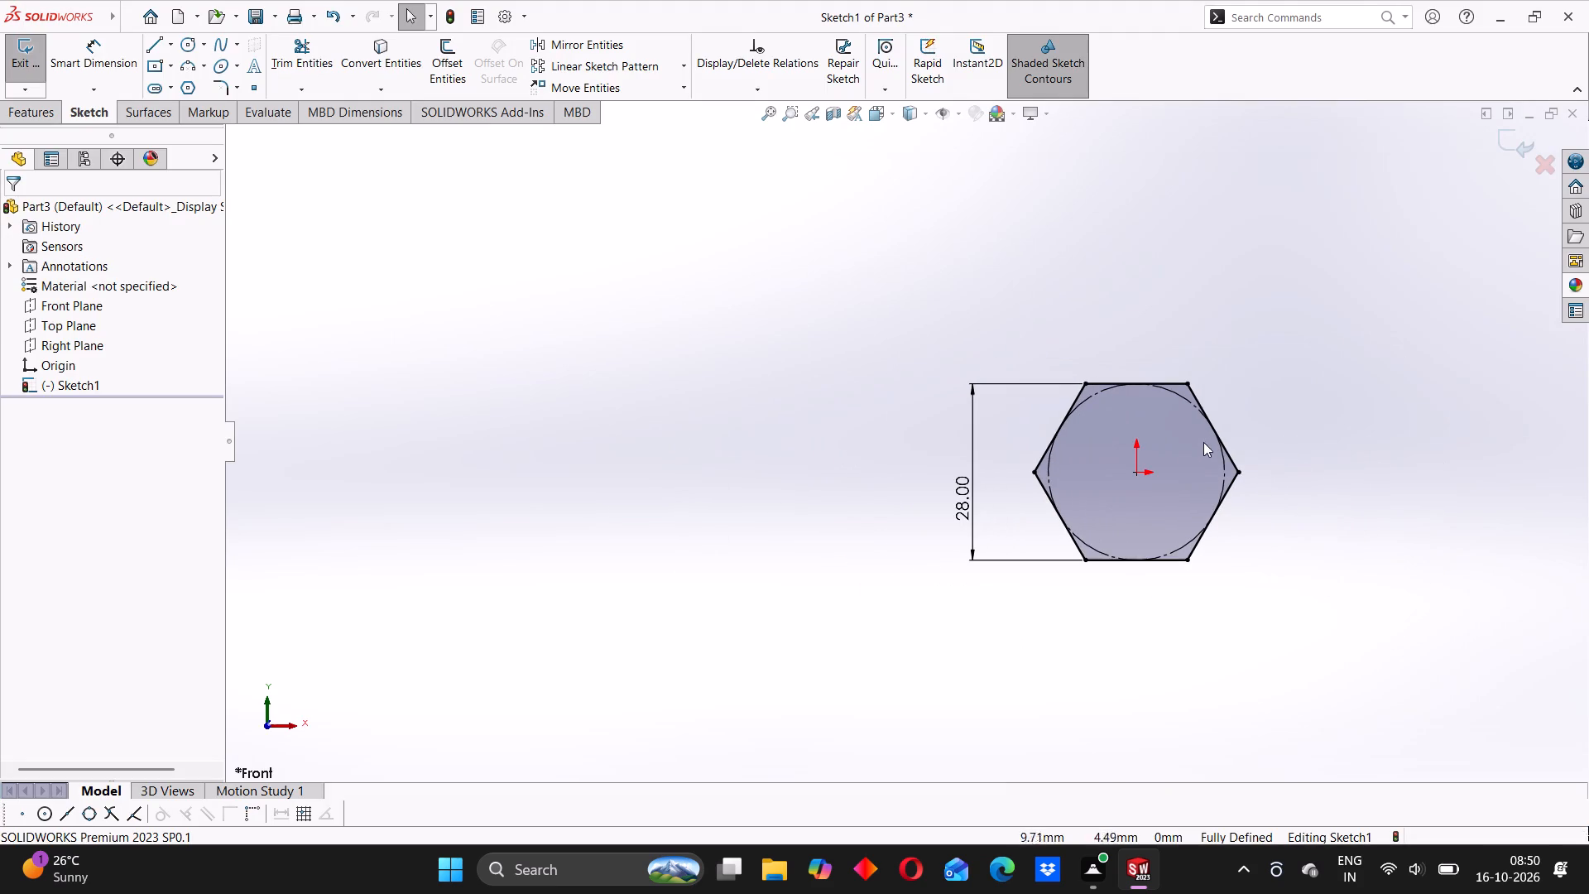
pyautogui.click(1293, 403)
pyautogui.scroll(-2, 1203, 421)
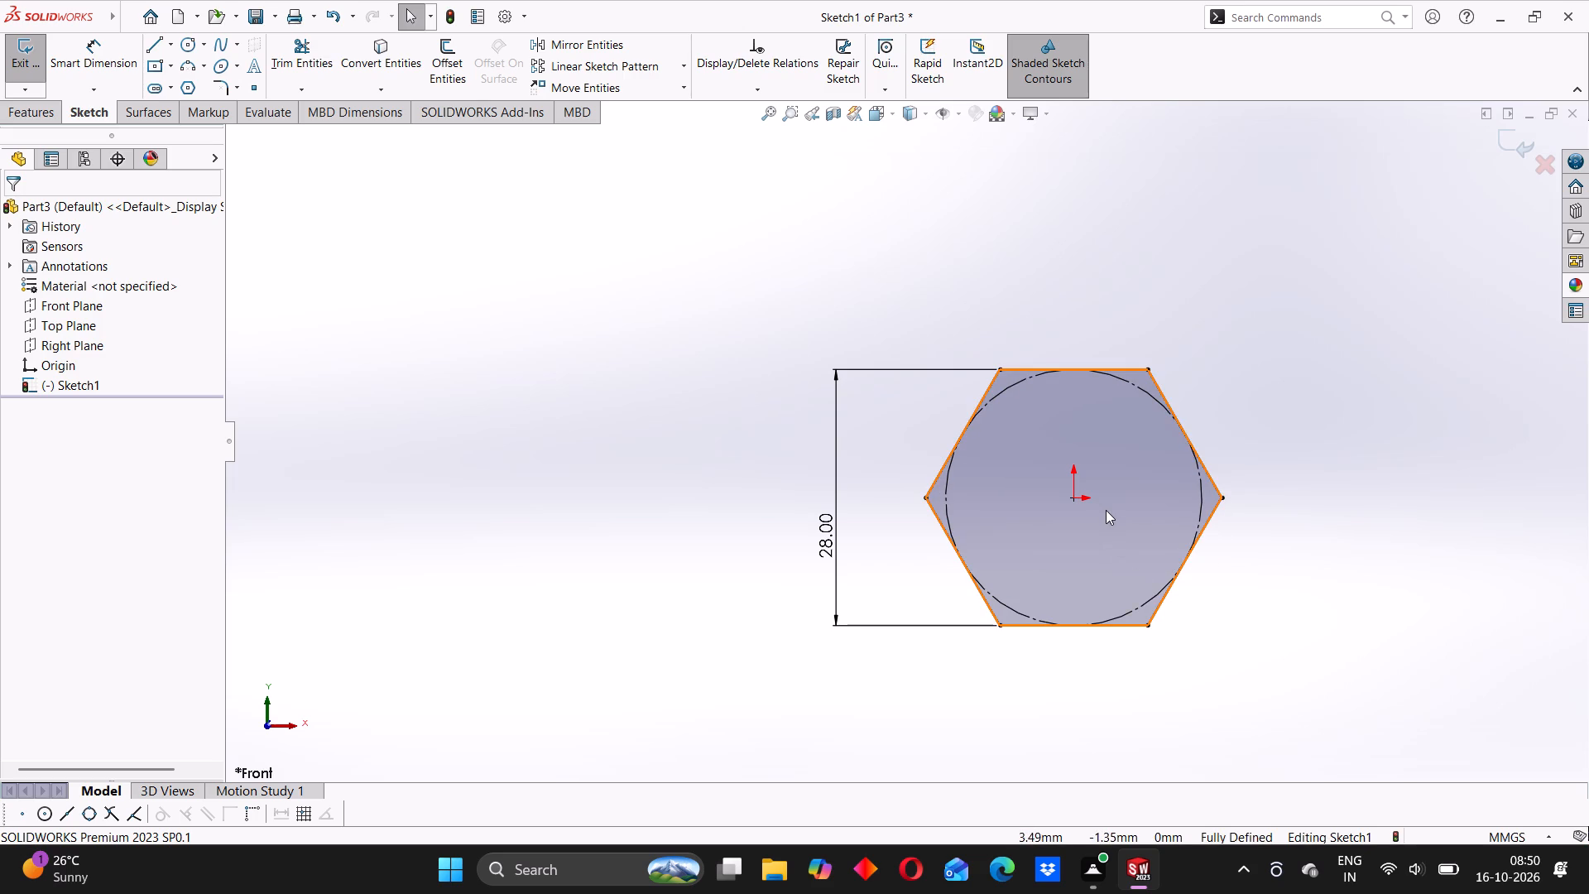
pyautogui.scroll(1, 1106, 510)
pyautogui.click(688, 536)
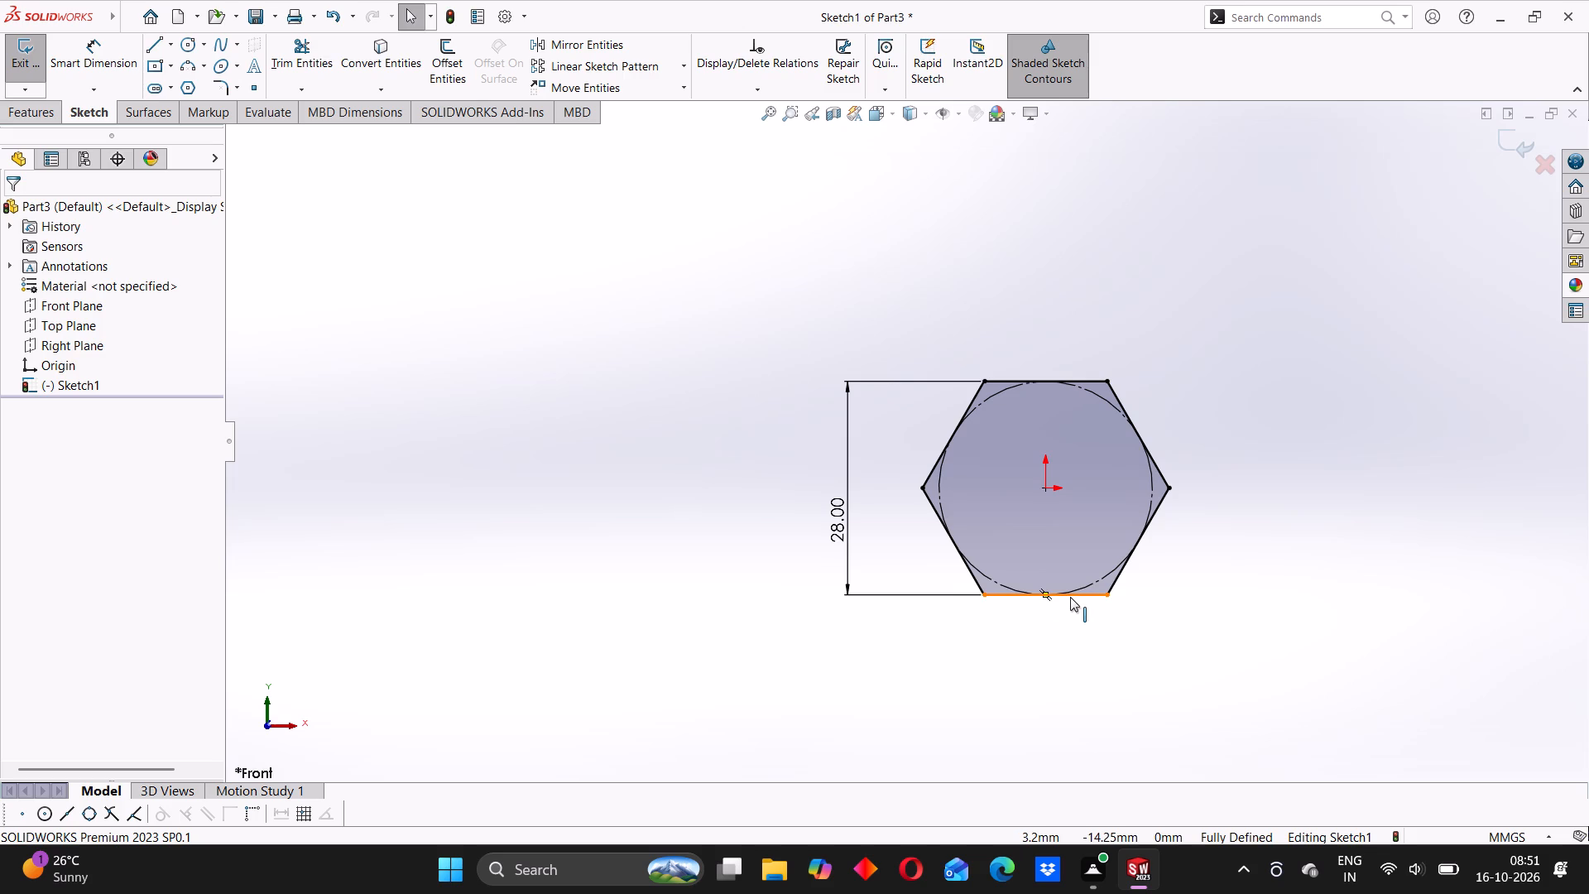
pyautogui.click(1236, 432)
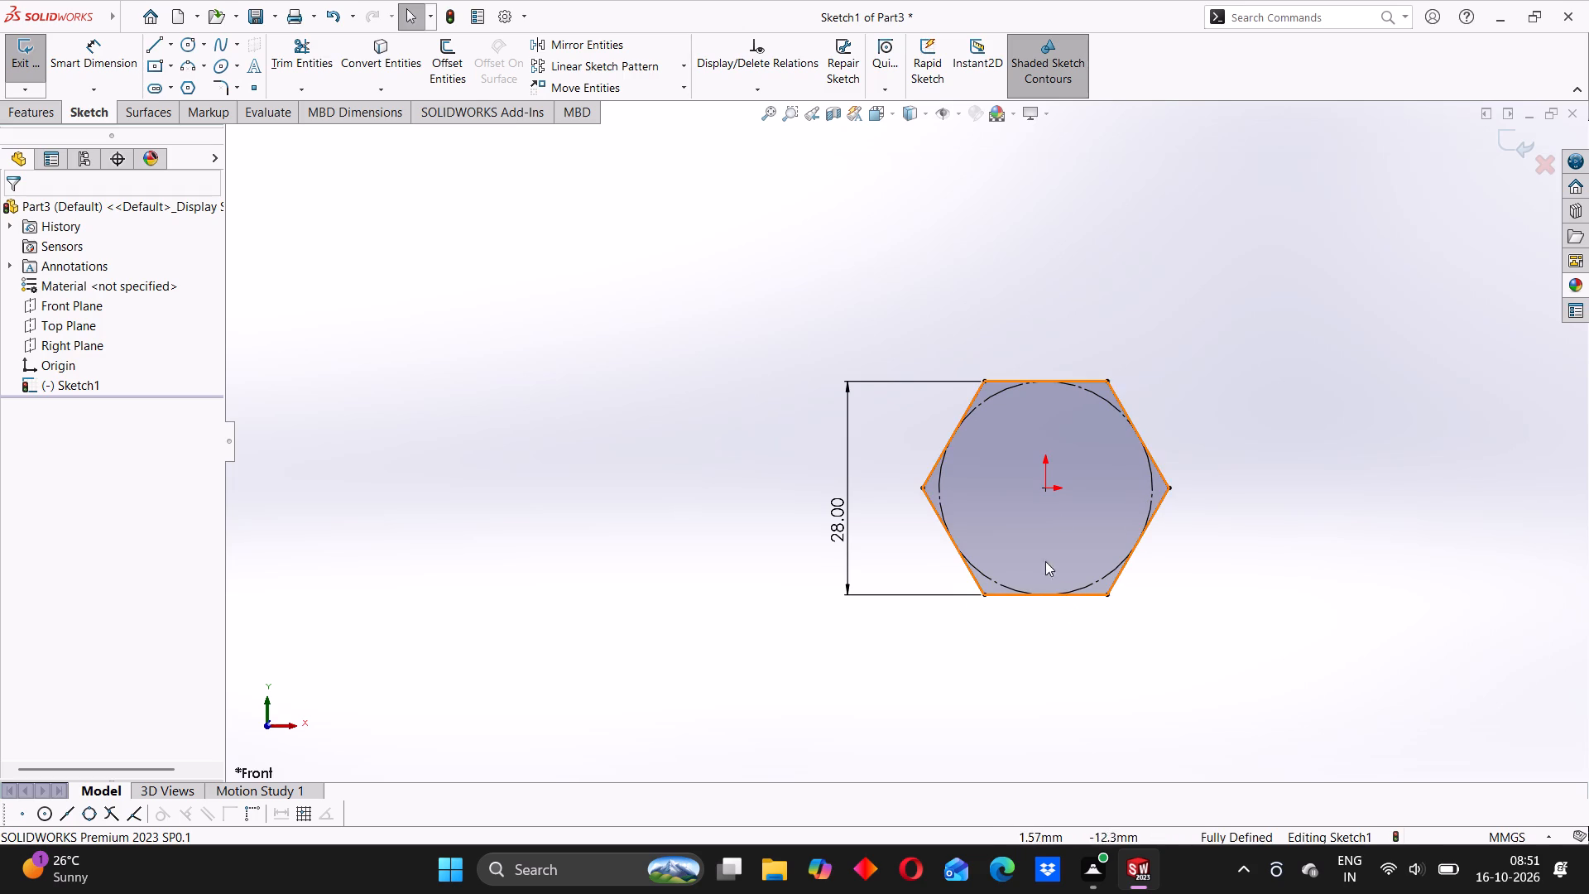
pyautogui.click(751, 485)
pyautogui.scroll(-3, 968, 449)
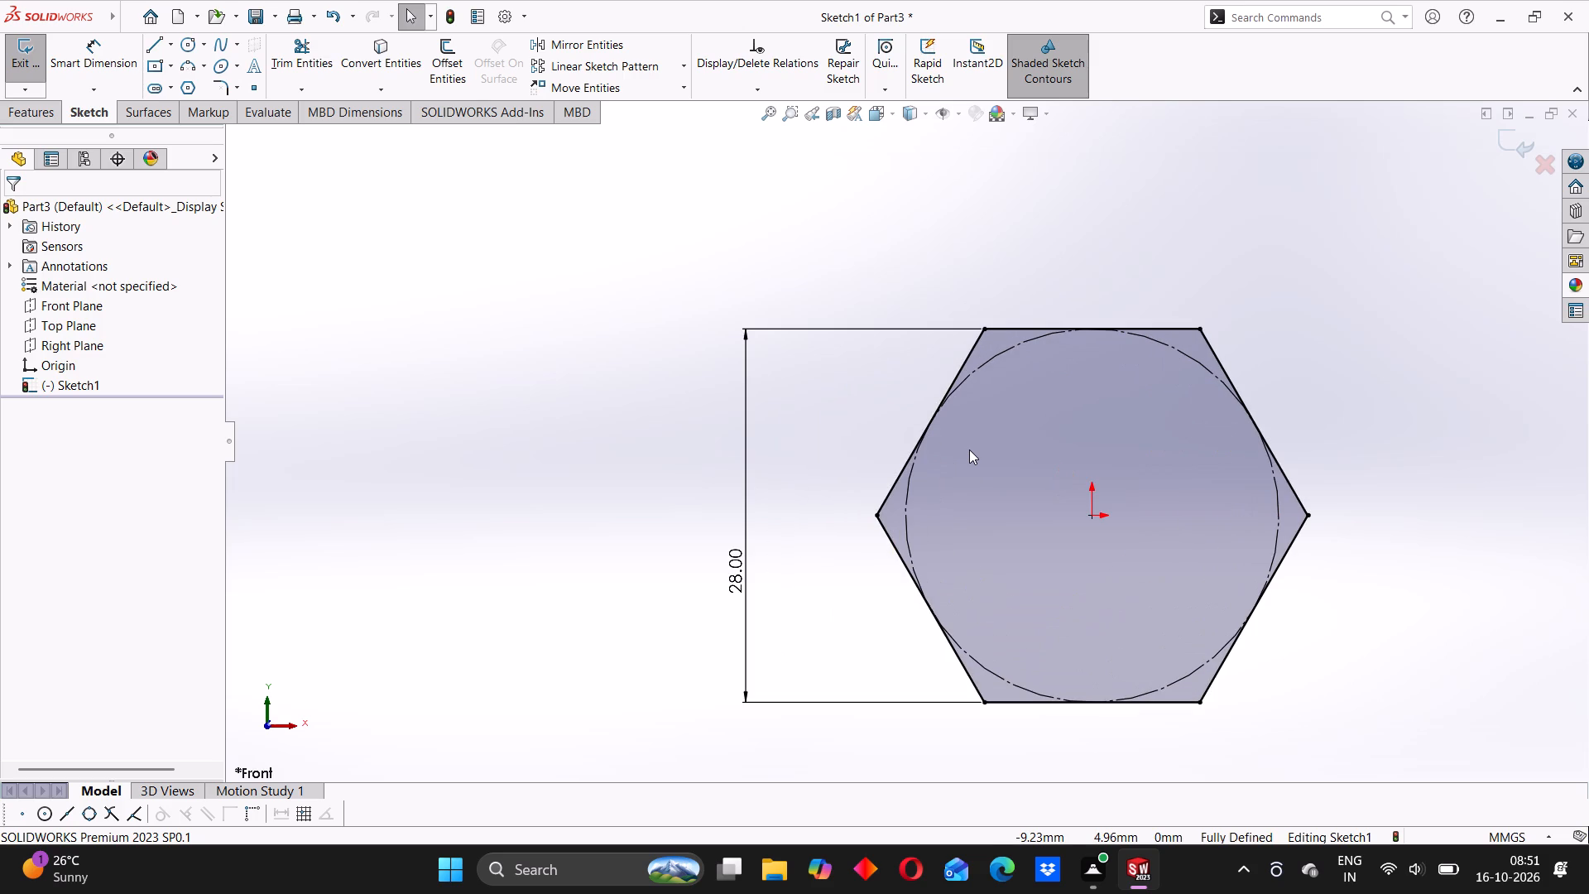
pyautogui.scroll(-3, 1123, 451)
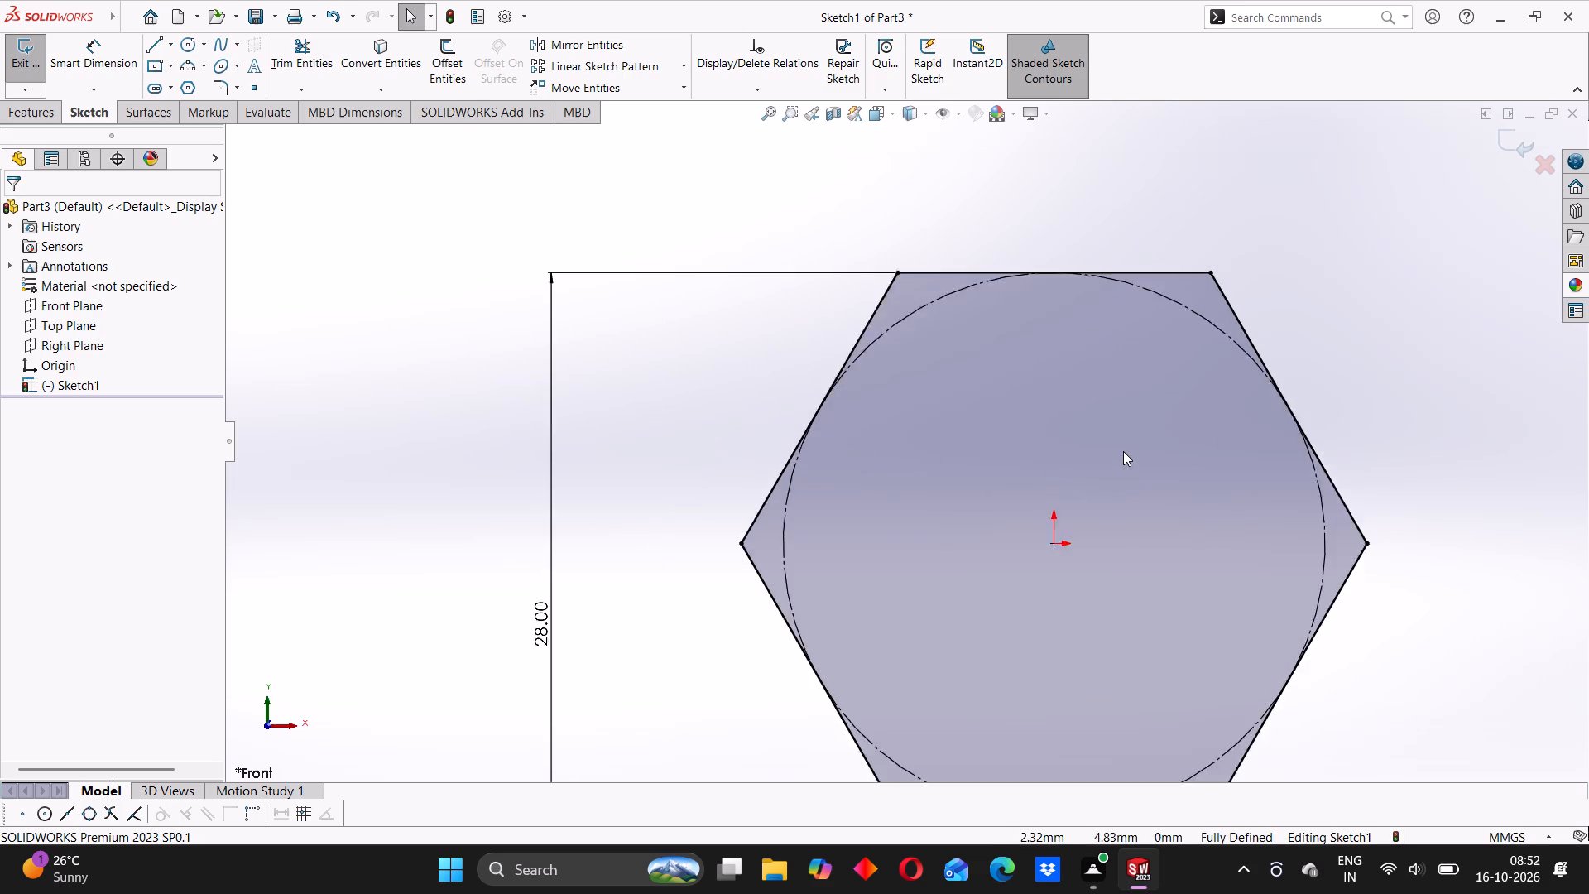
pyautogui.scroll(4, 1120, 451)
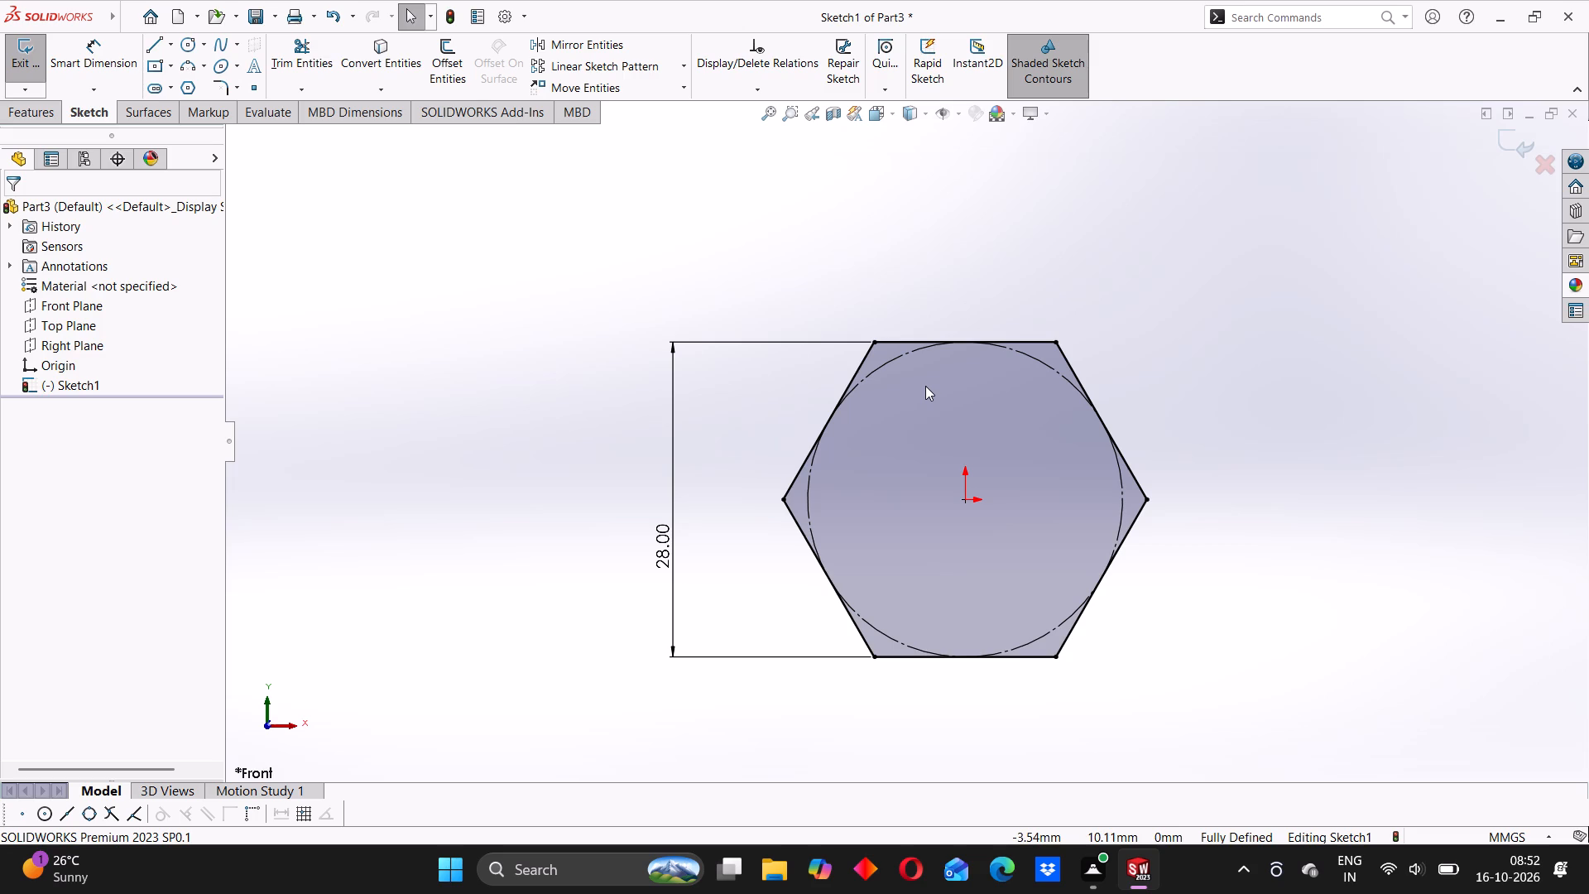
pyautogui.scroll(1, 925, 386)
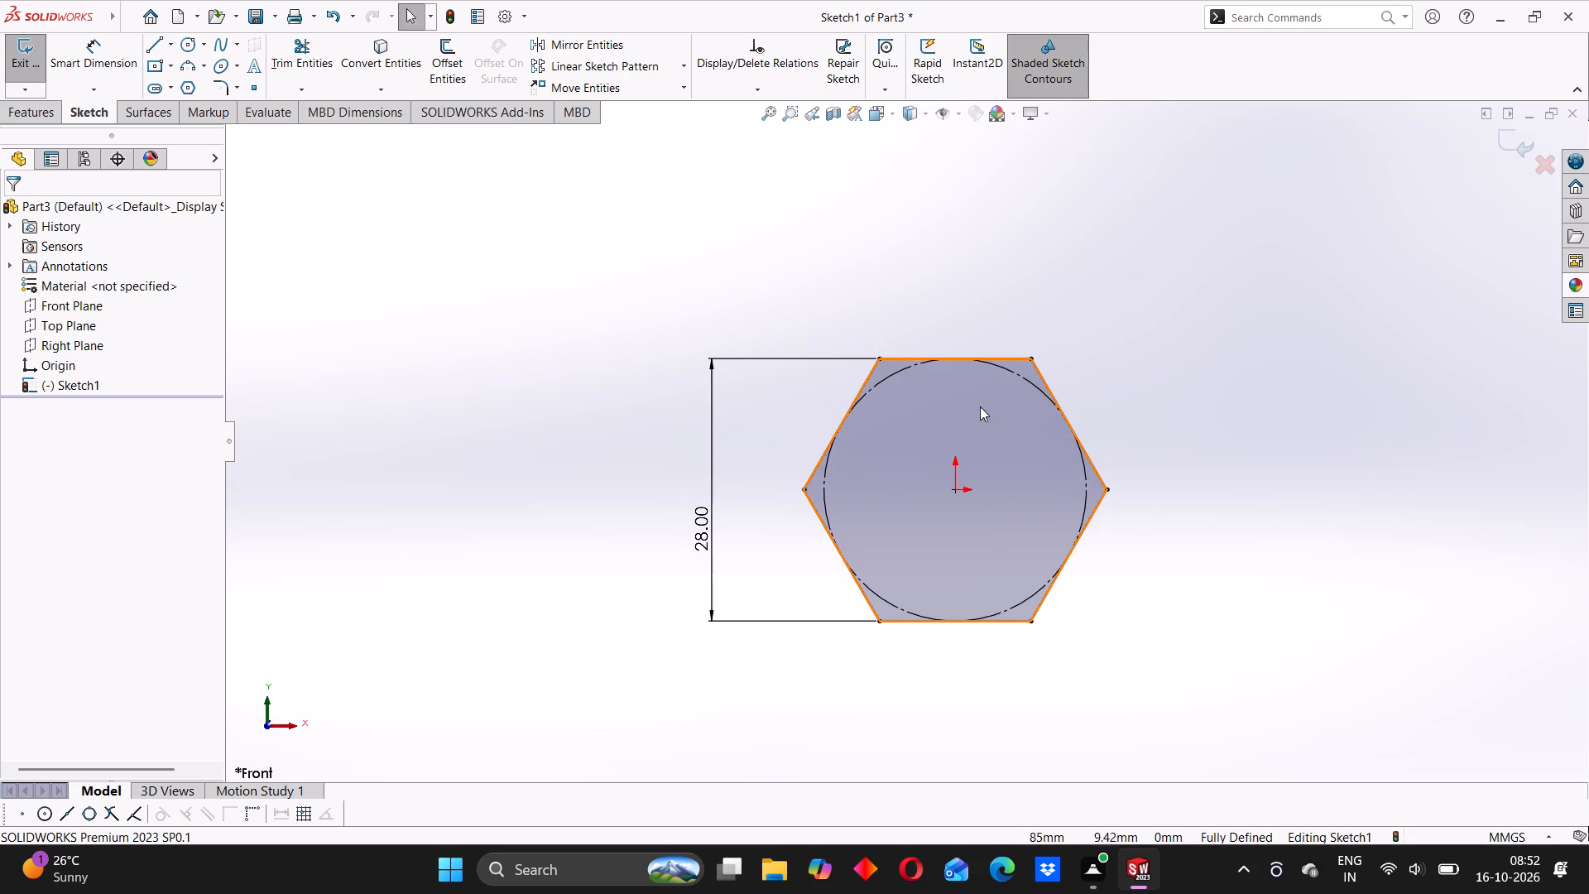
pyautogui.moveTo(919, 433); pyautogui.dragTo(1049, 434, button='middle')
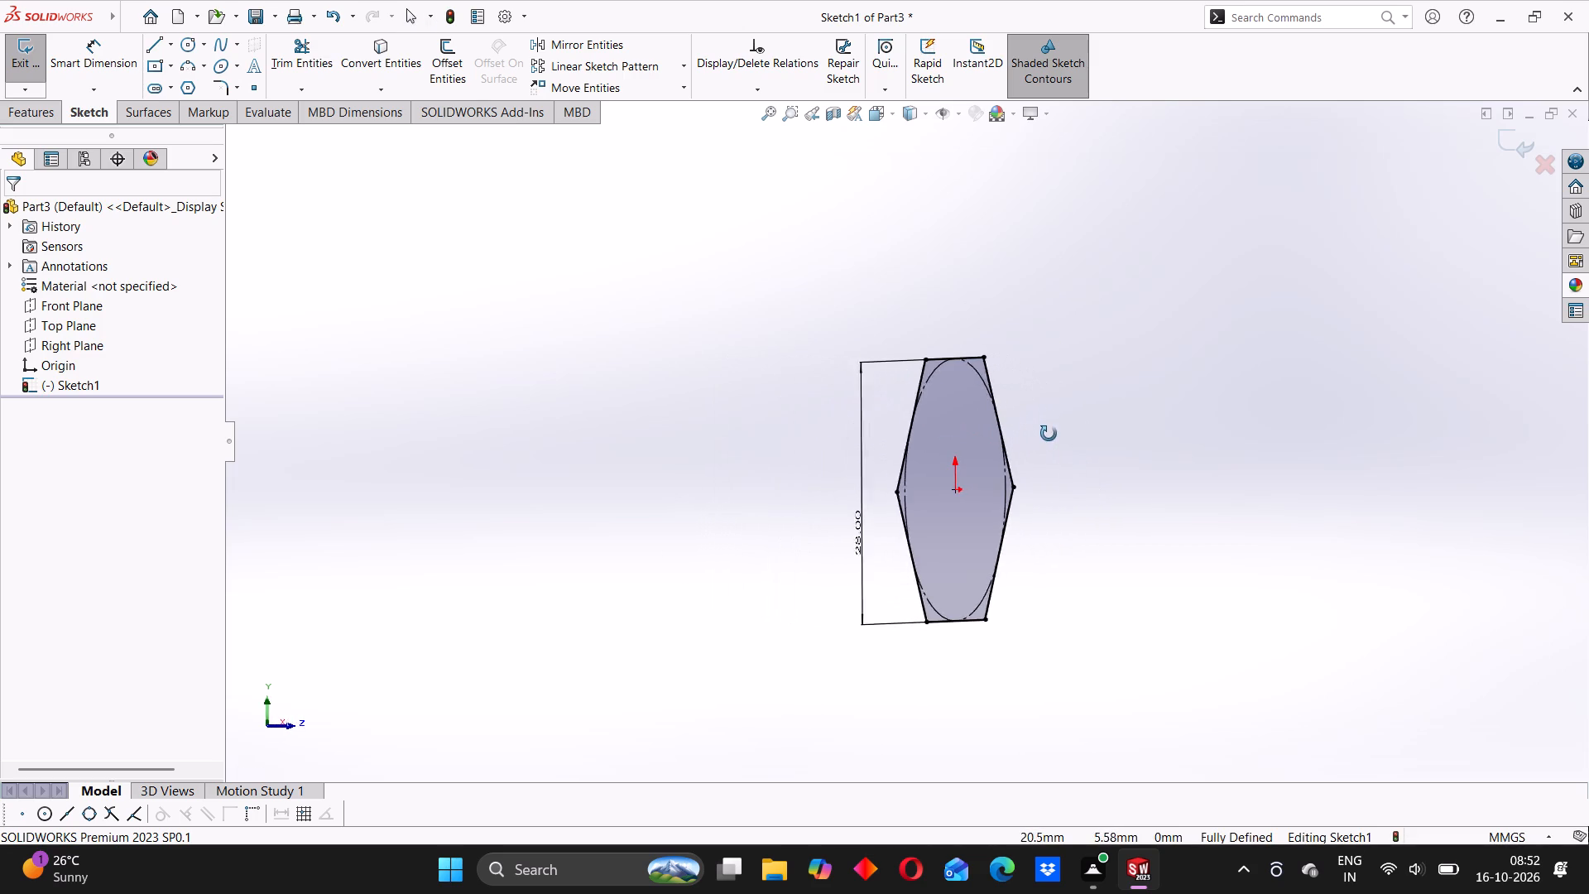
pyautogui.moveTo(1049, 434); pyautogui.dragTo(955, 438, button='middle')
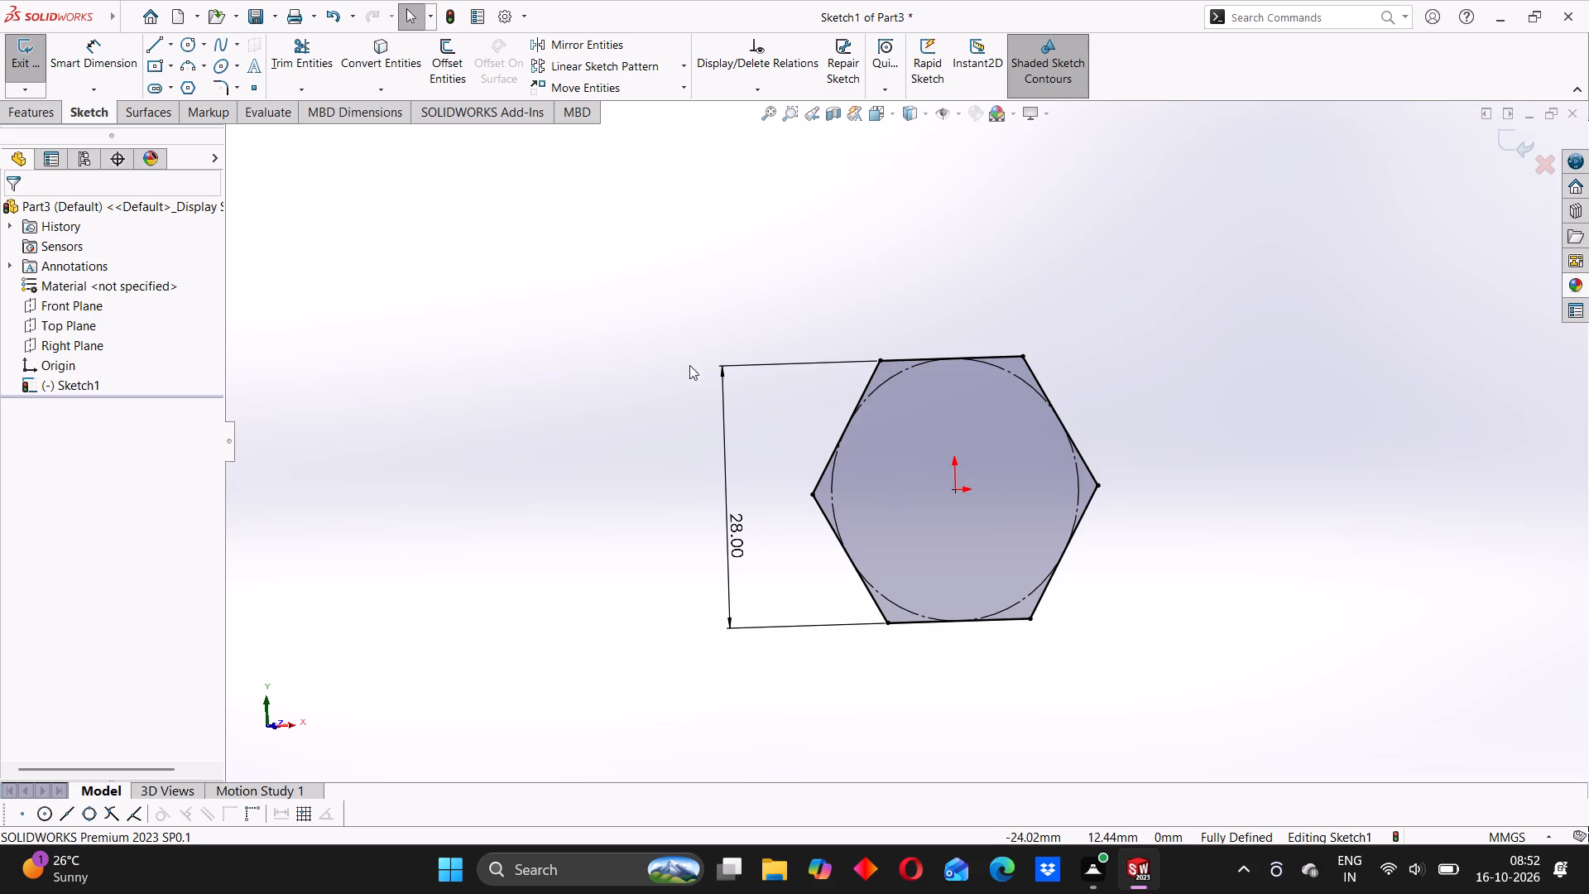
# Round all six corners of the hexagon sketch with 2 mm sketch fillets.
pyautogui.click(216, 84)
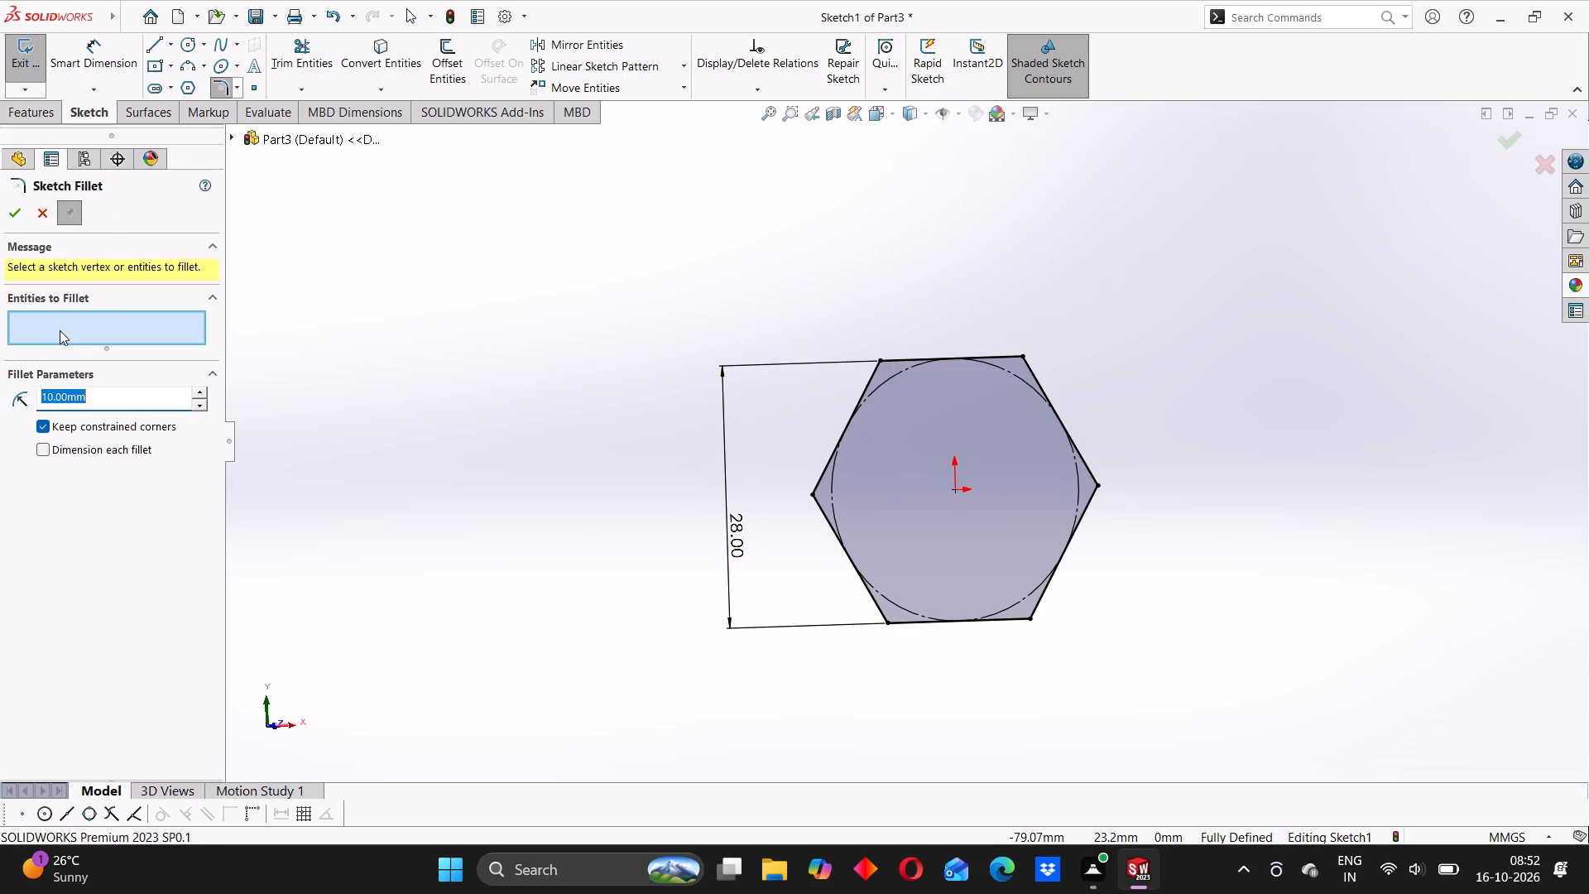
pyautogui.press('2')
pyautogui.press('Return')
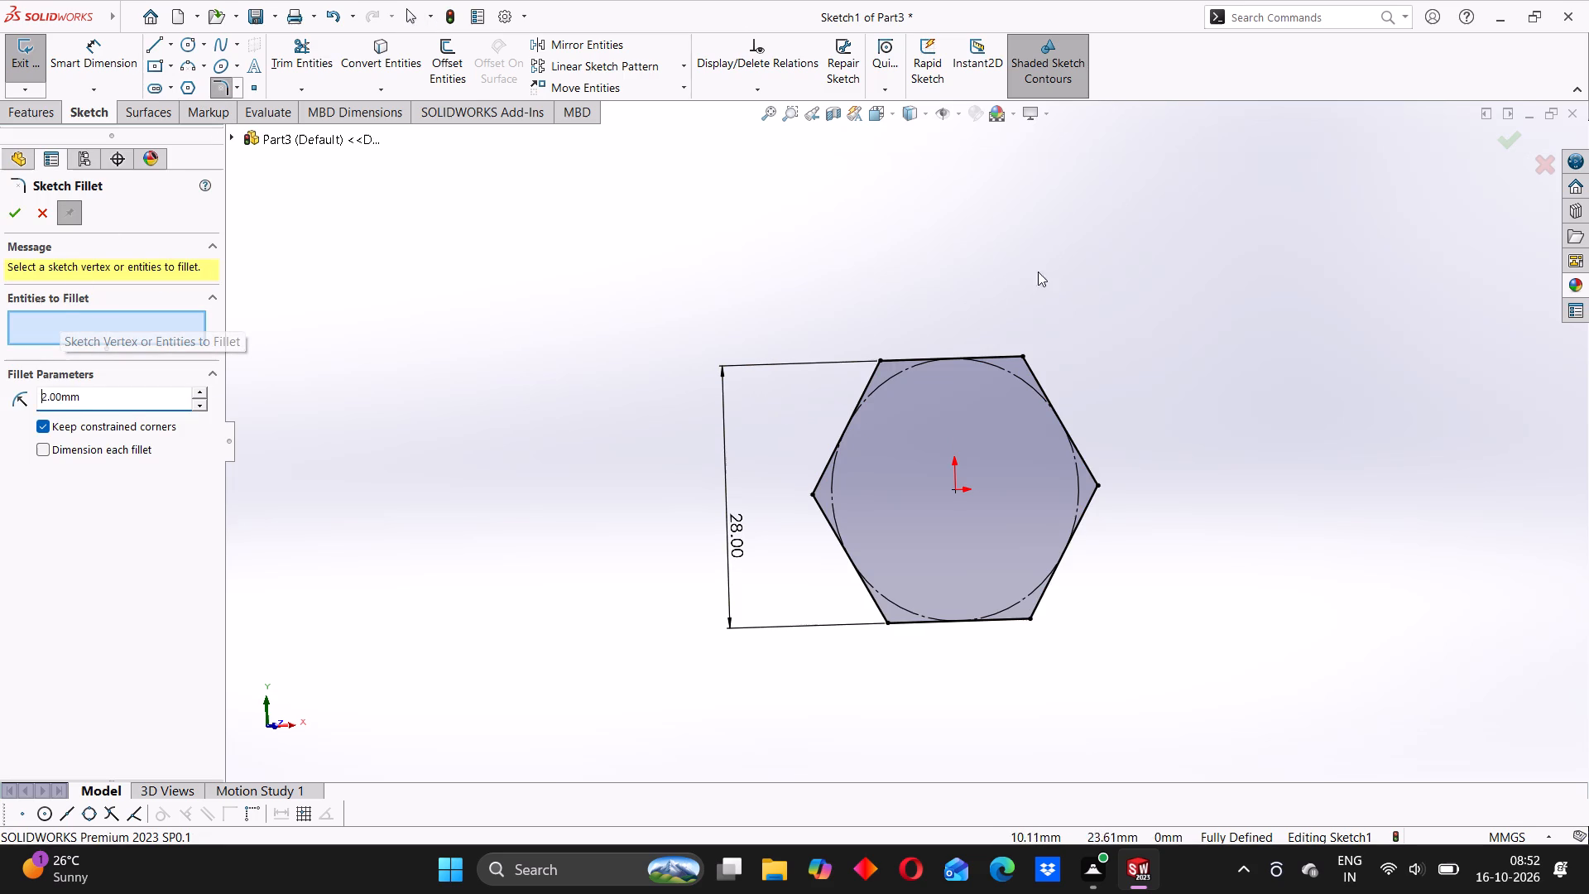
pyautogui.click(1021, 358)
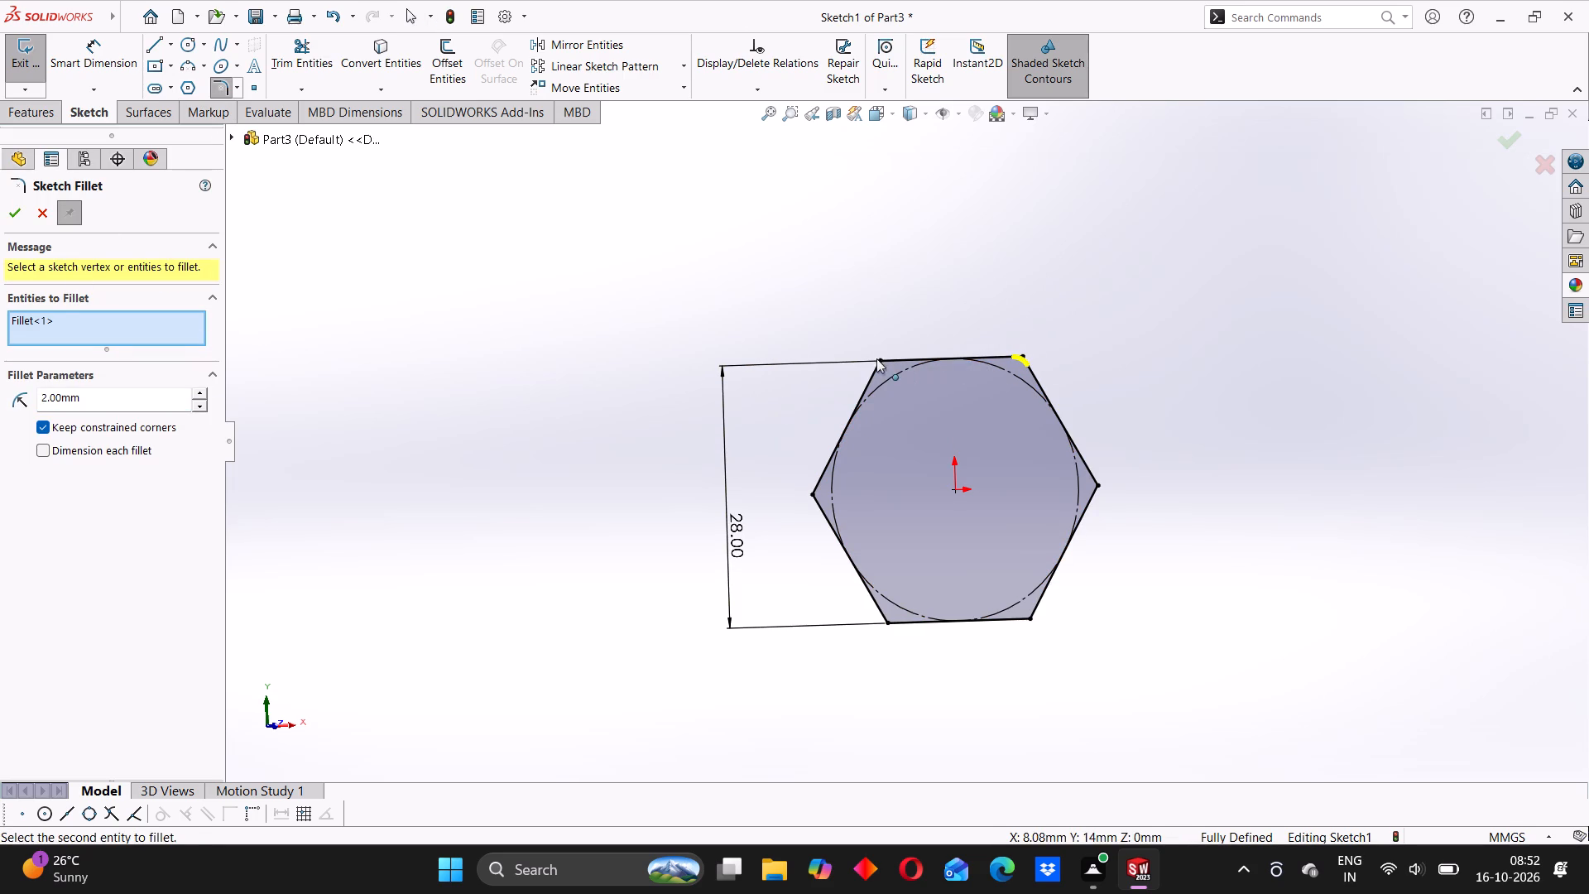
pyautogui.click(879, 361)
pyautogui.click(815, 498)
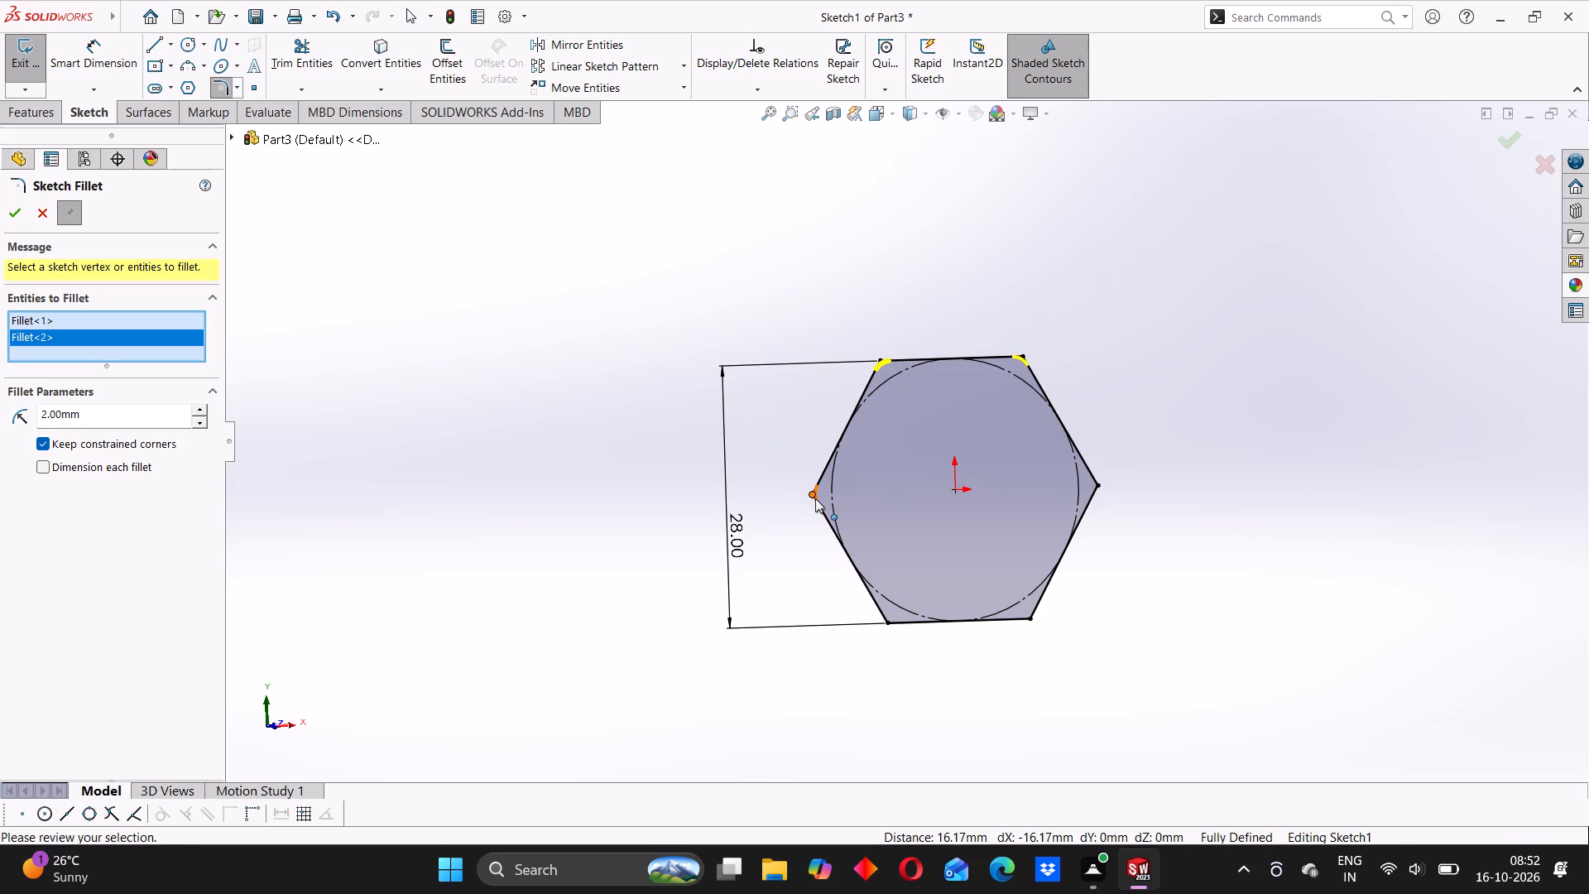
pyautogui.click(887, 624)
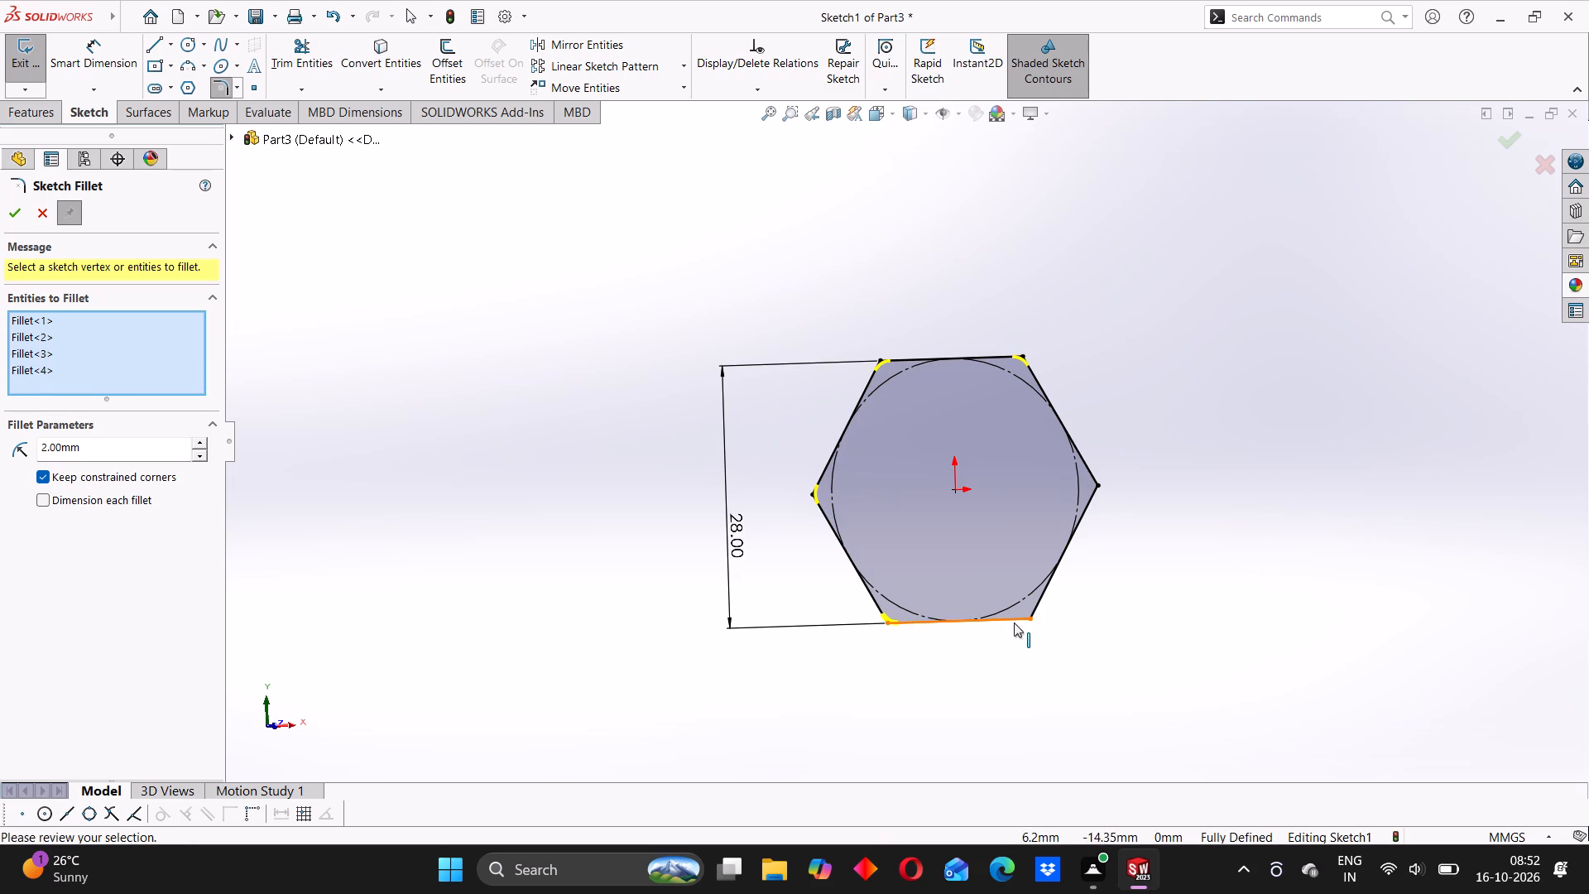
pyautogui.click(1031, 618)
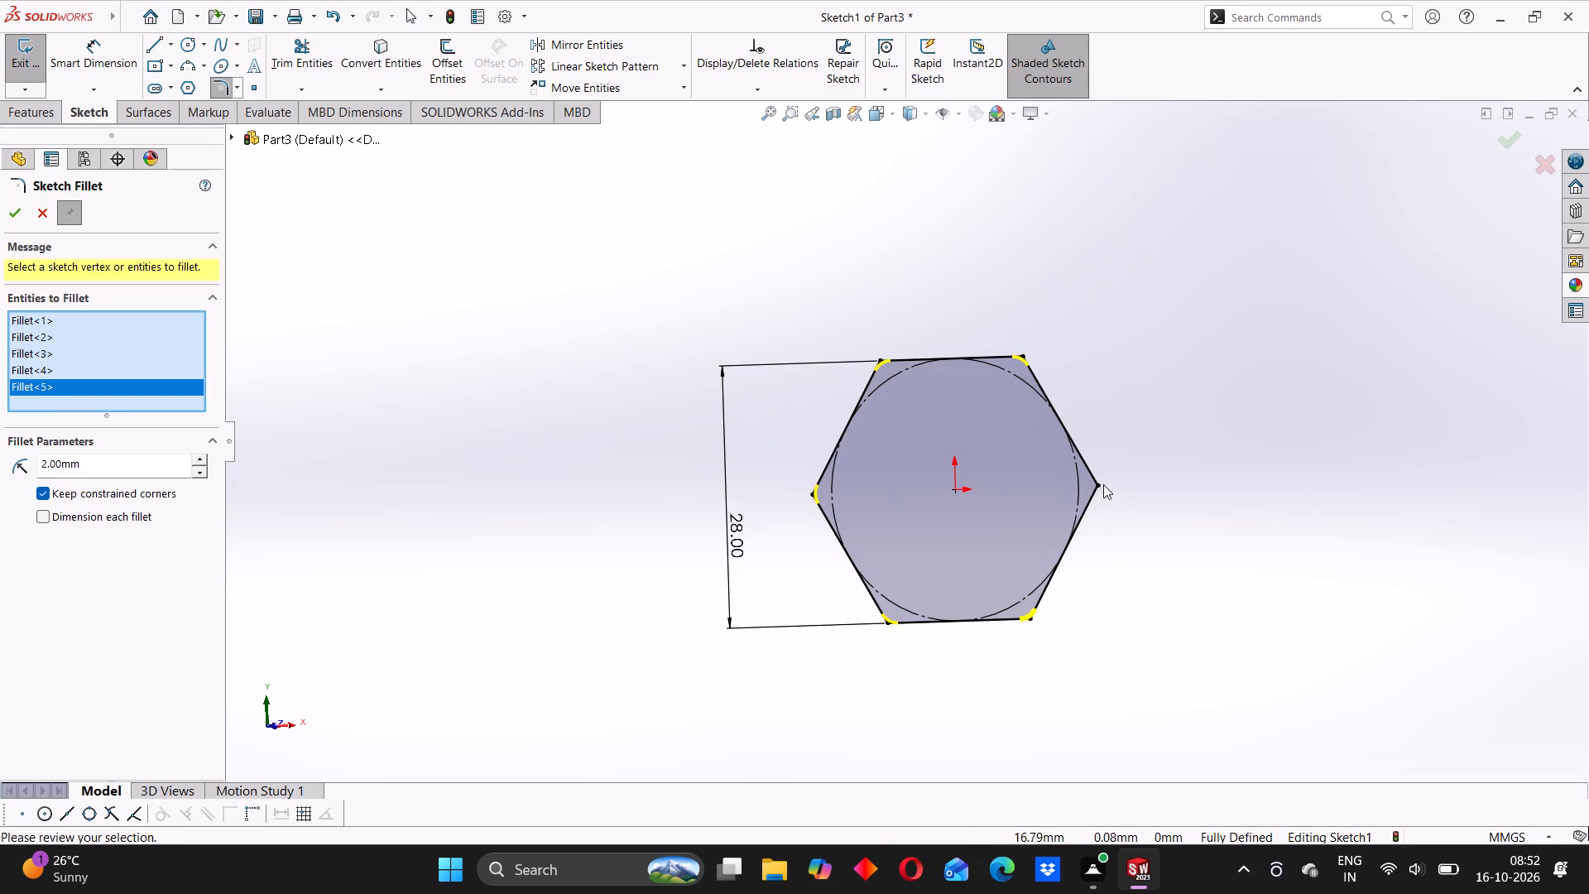
pyautogui.click(1102, 486)
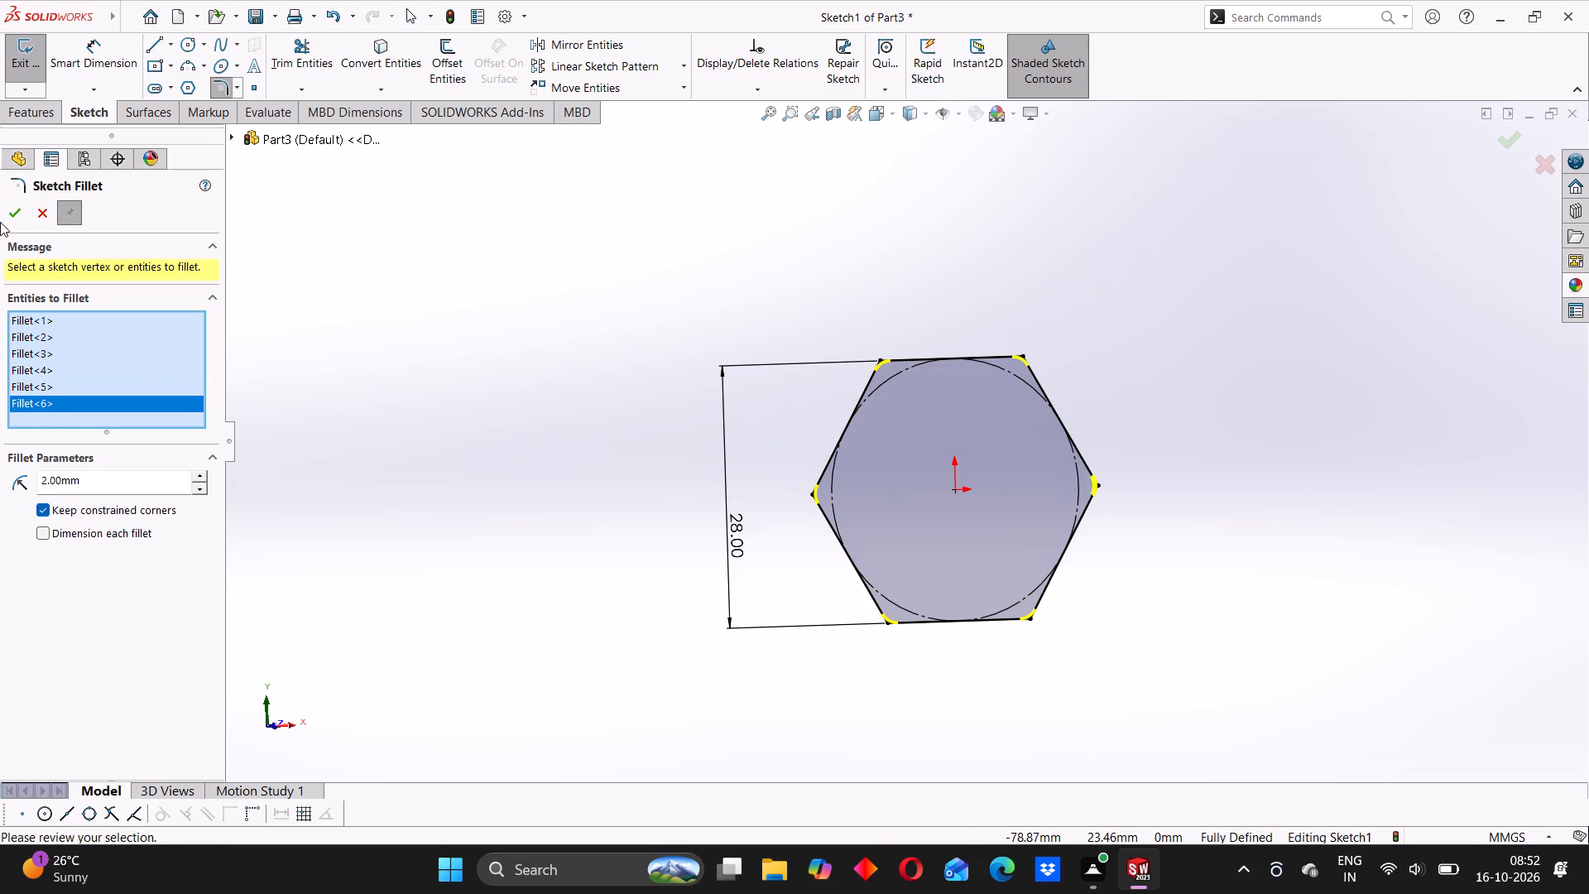
pyautogui.click(3, 220)
pyautogui.click(40, 118)
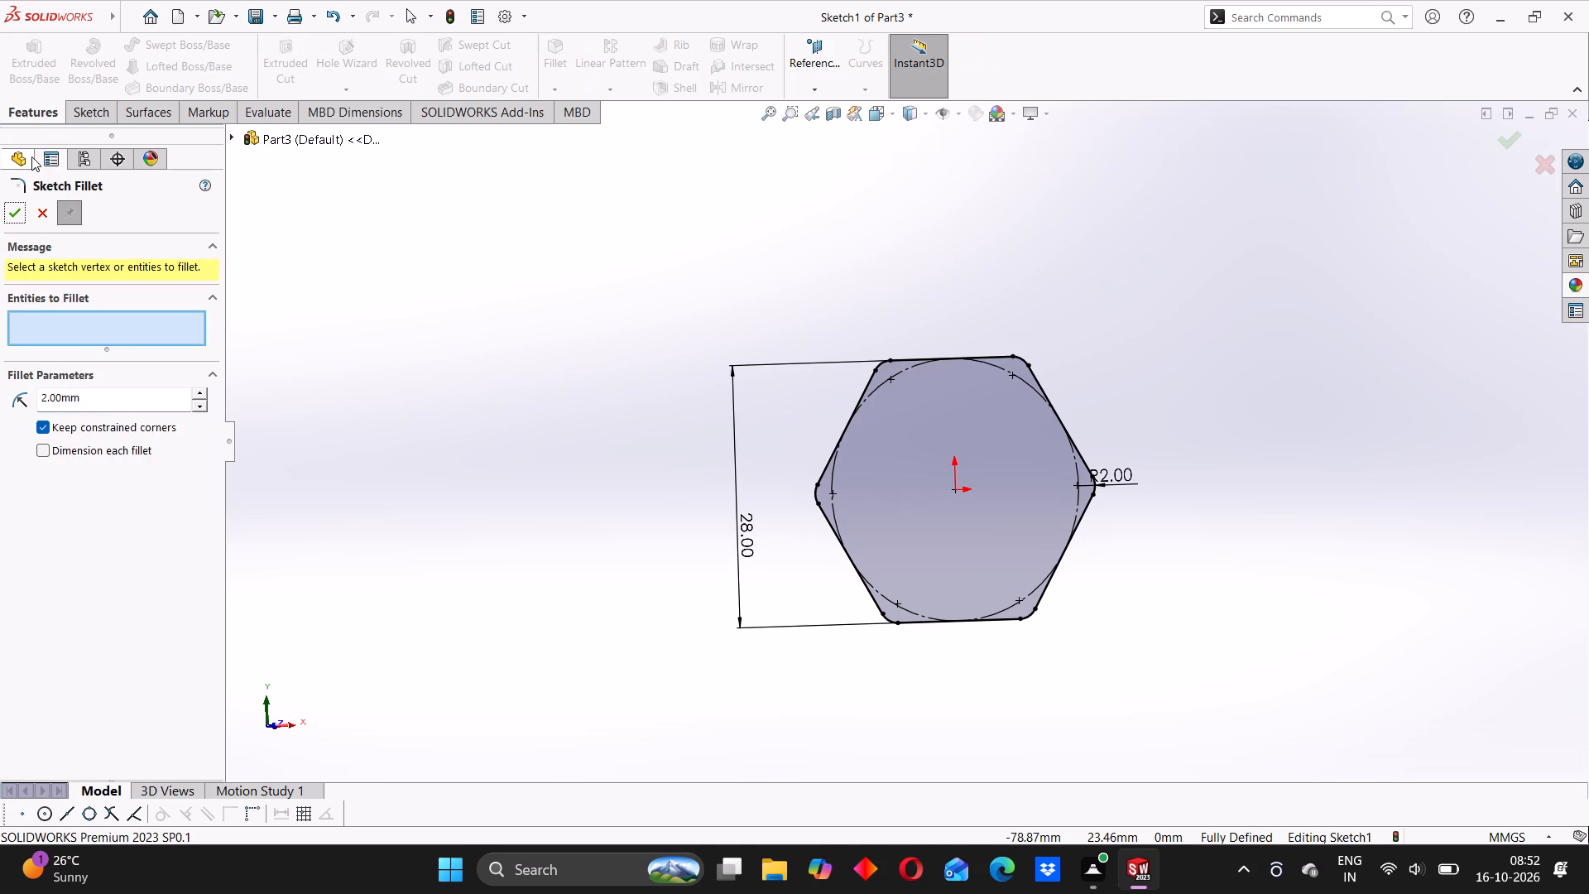
pyautogui.click(19, 207)
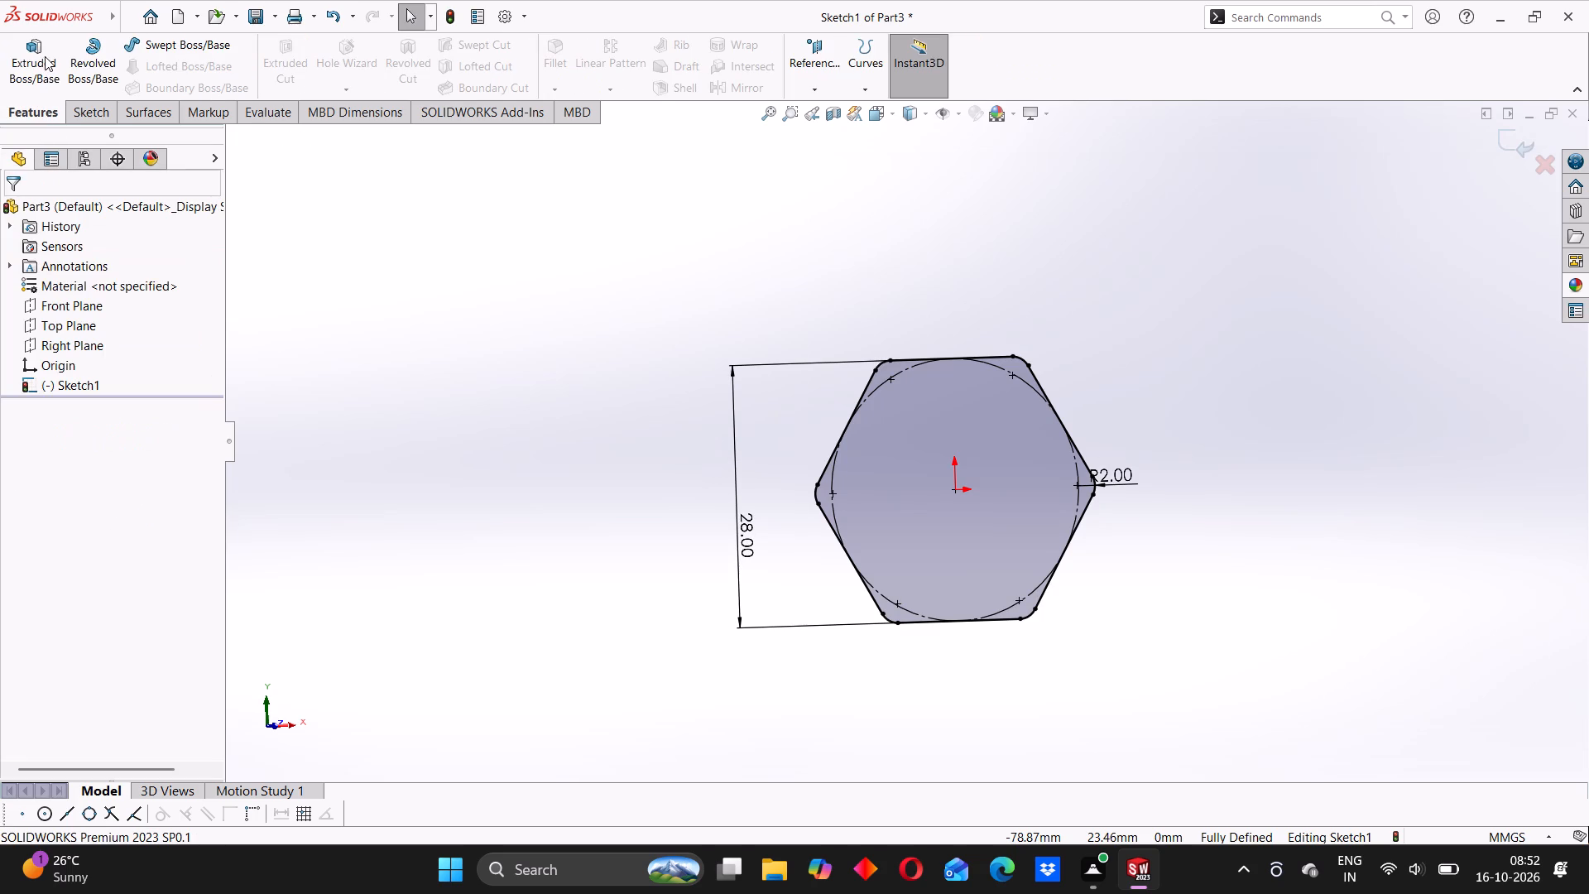
# Extrude the rounded hexagon sketch as a Blind boss 6 mm deep in the reversed direction.
pyautogui.click(45, 56)
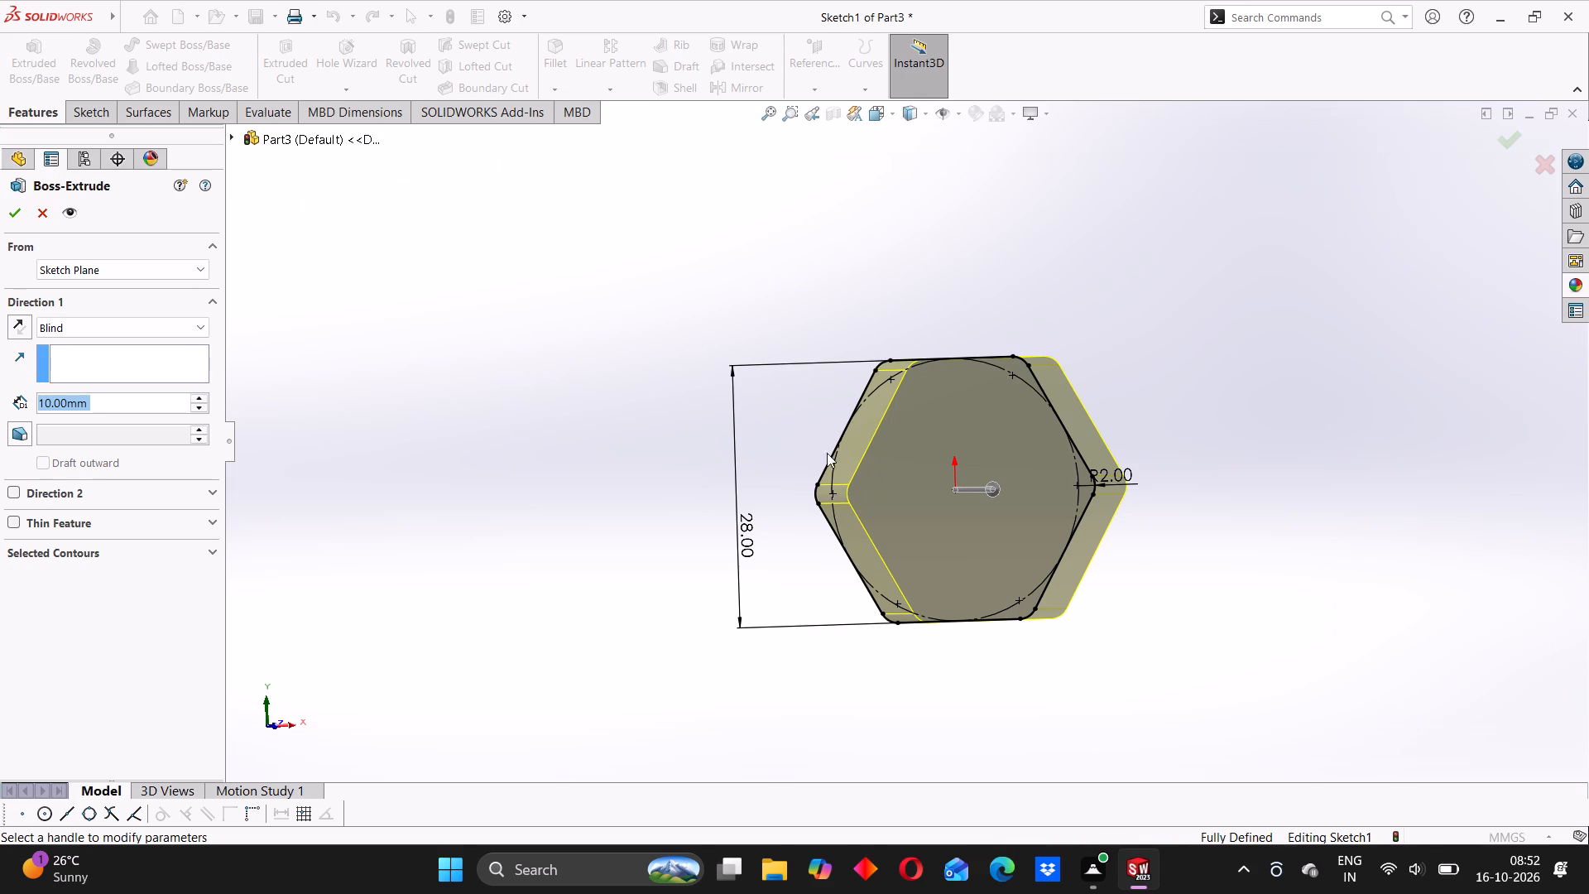
pyautogui.moveTo(886, 450); pyautogui.dragTo(955, 464, button='middle')
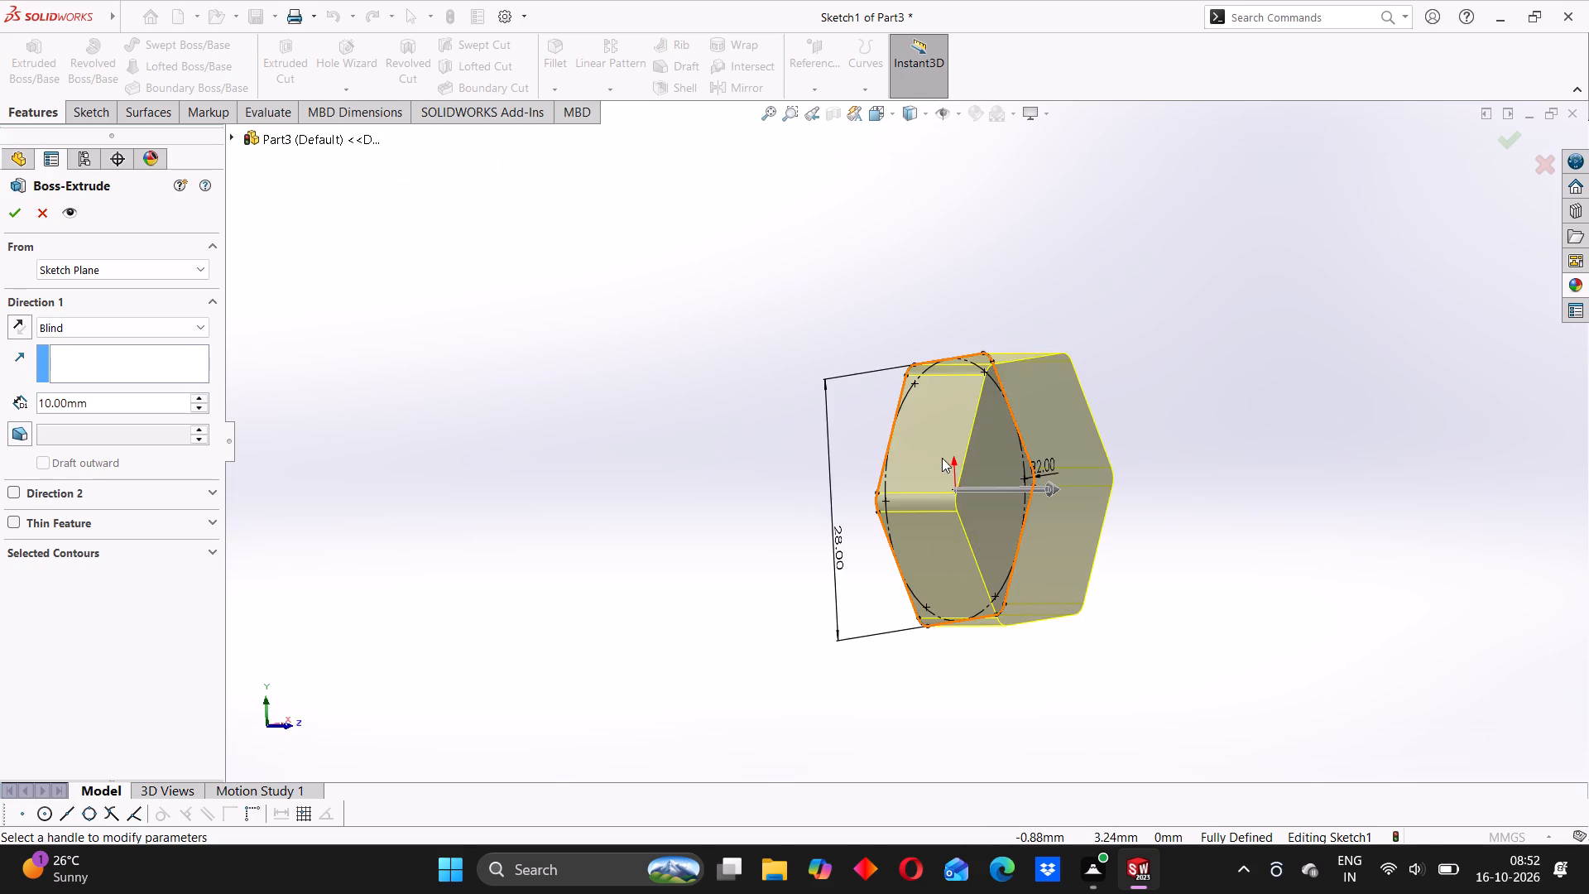
pyautogui.moveTo(936, 456); pyautogui.dragTo(1013, 451, button='middle')
pyautogui.click(12, 322)
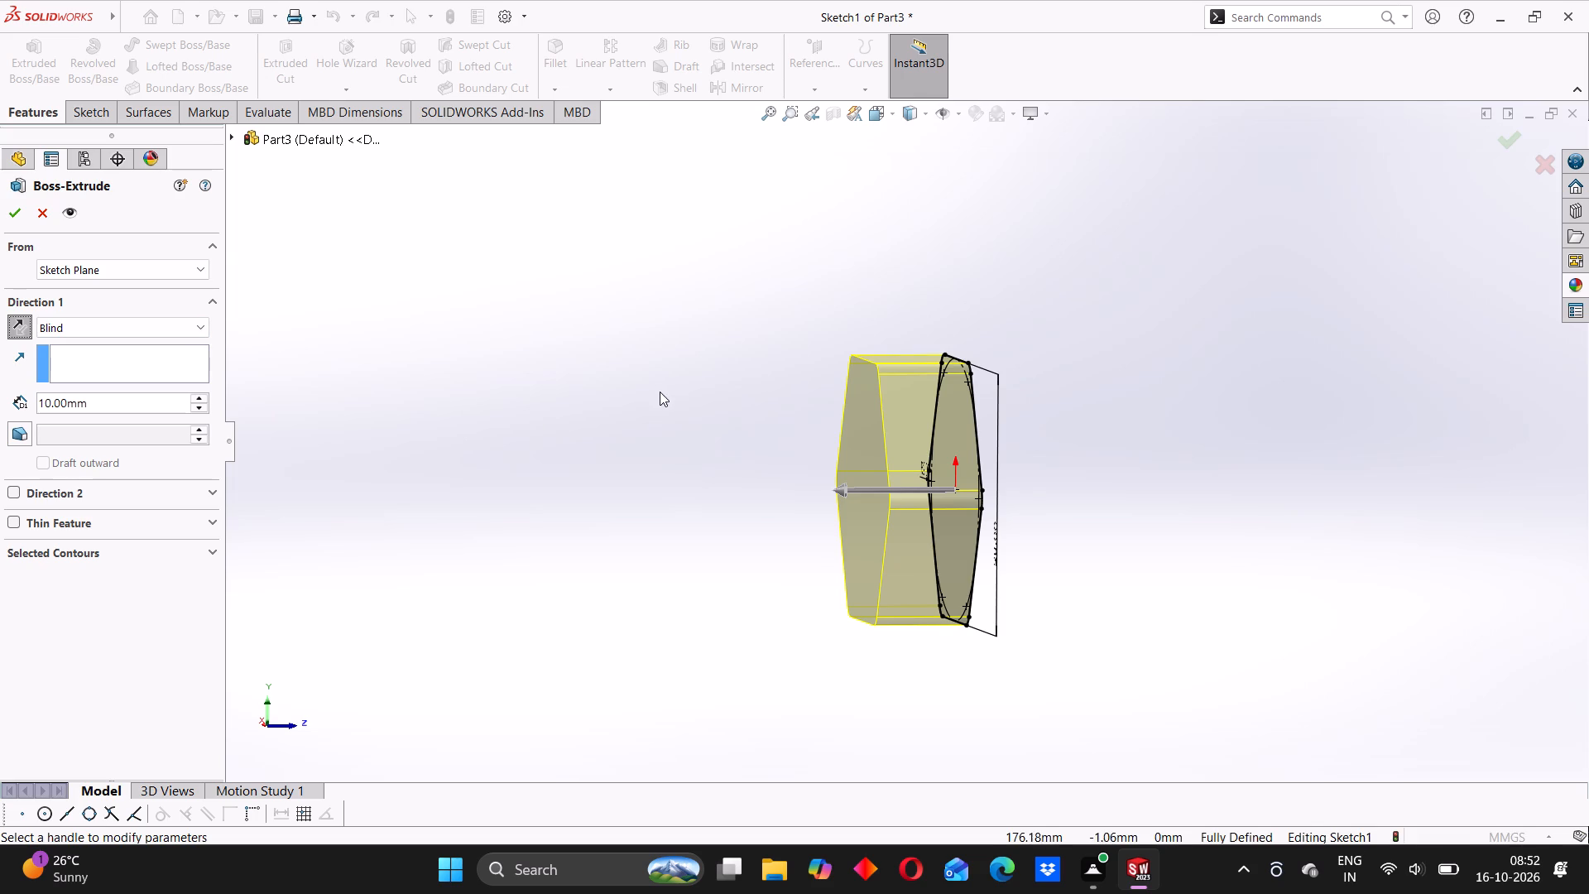
pyautogui.scroll(-1, 883, 461)
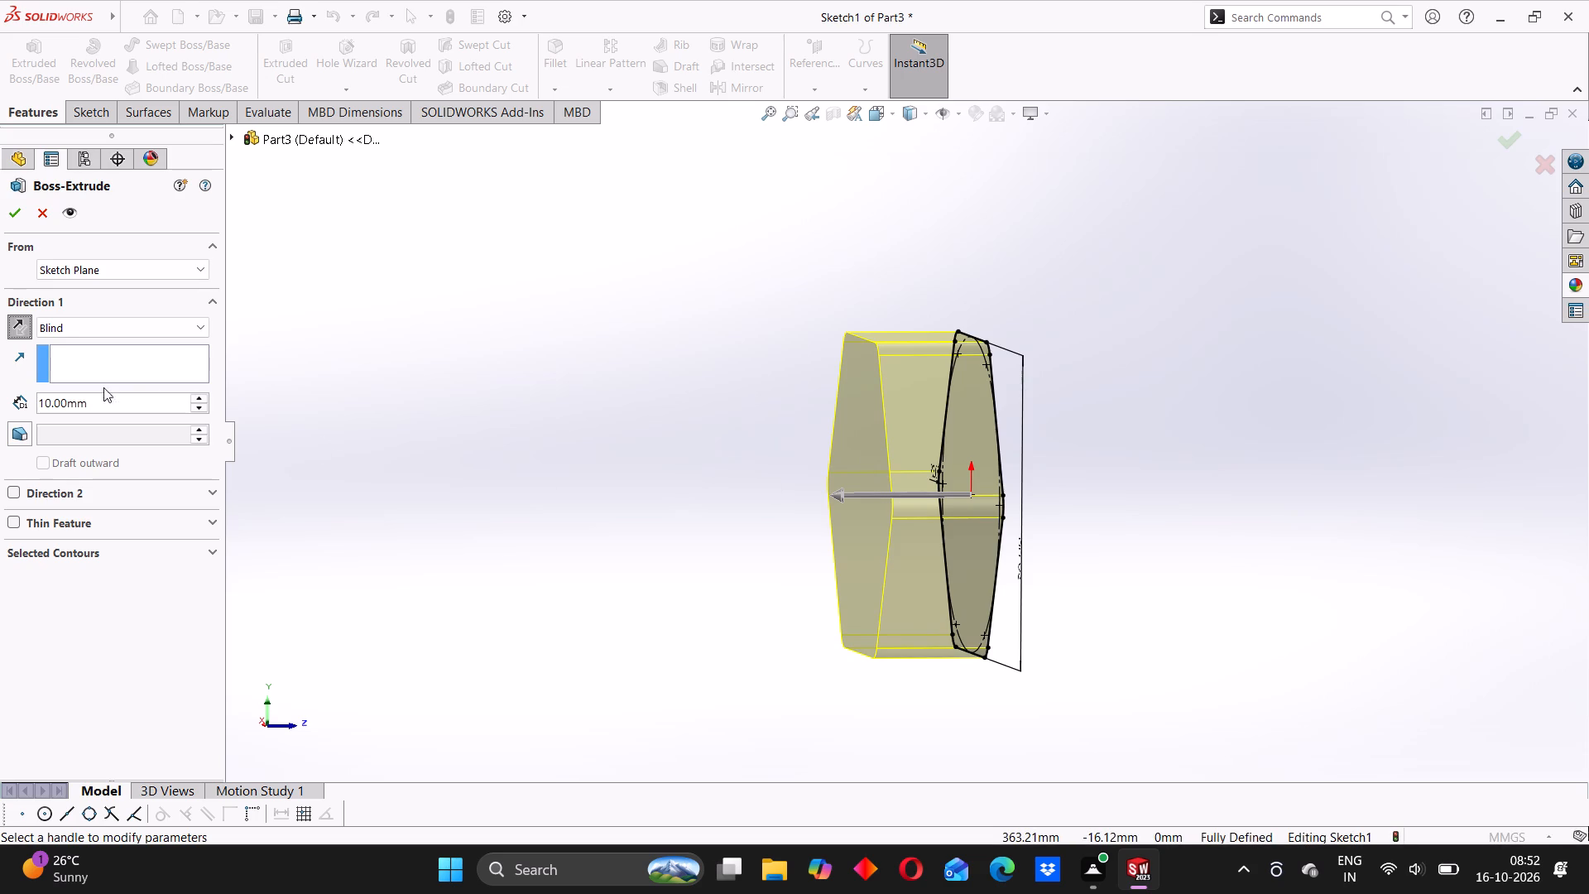
pyautogui.moveTo(89, 406); pyautogui.dragTo(26, 411)
pyautogui.write('21')
pyautogui.press('-')
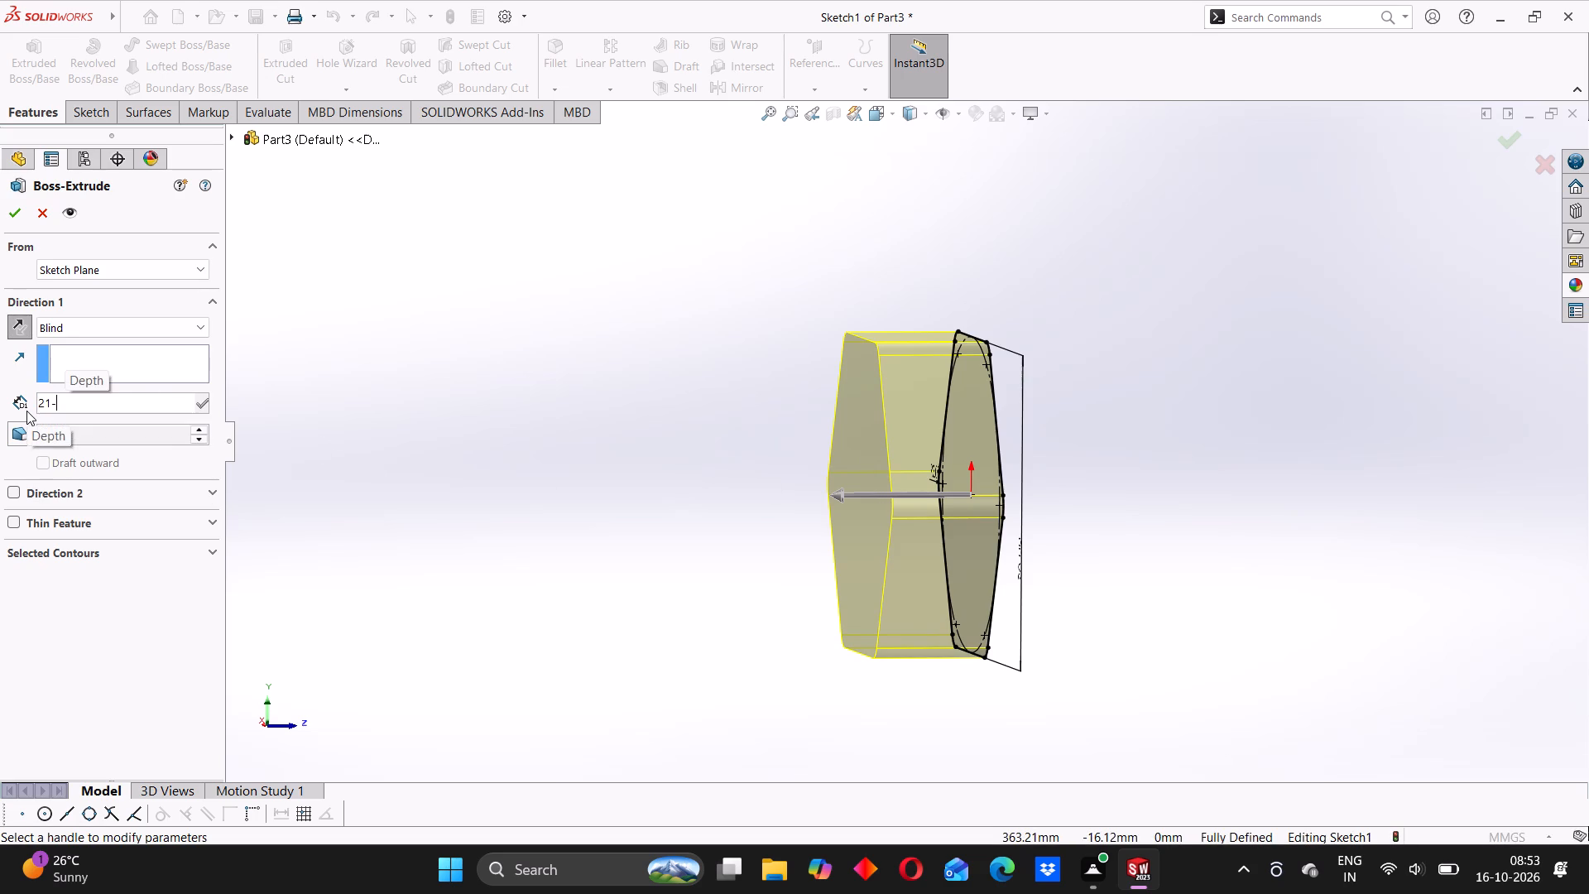
pyautogui.write('15')
pyautogui.press('Return')
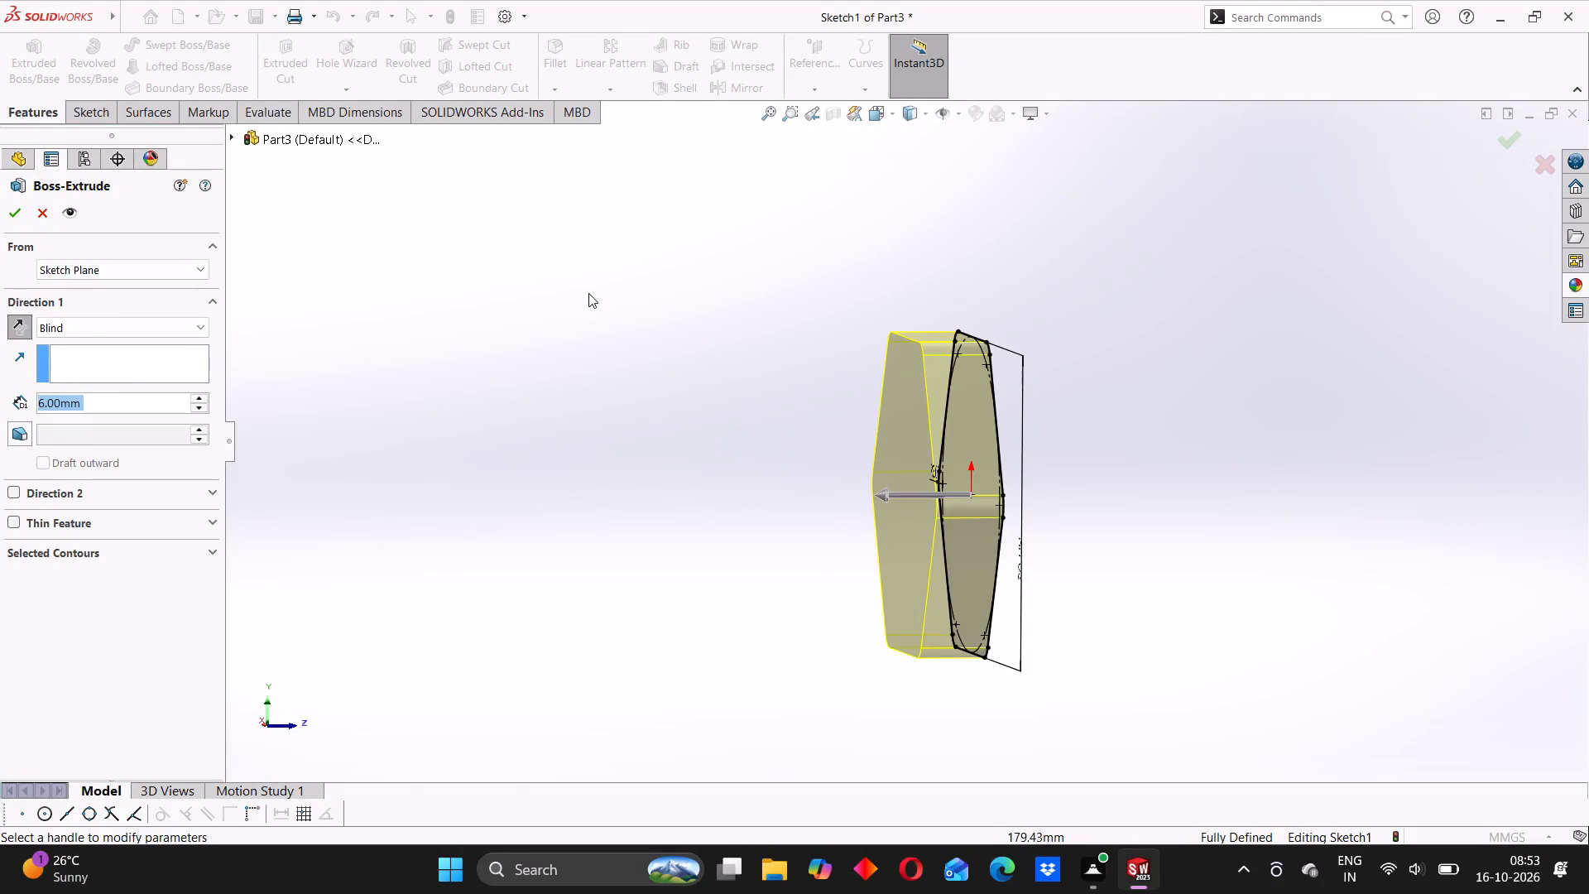
pyautogui.click(16, 196)
pyautogui.click(11, 205)
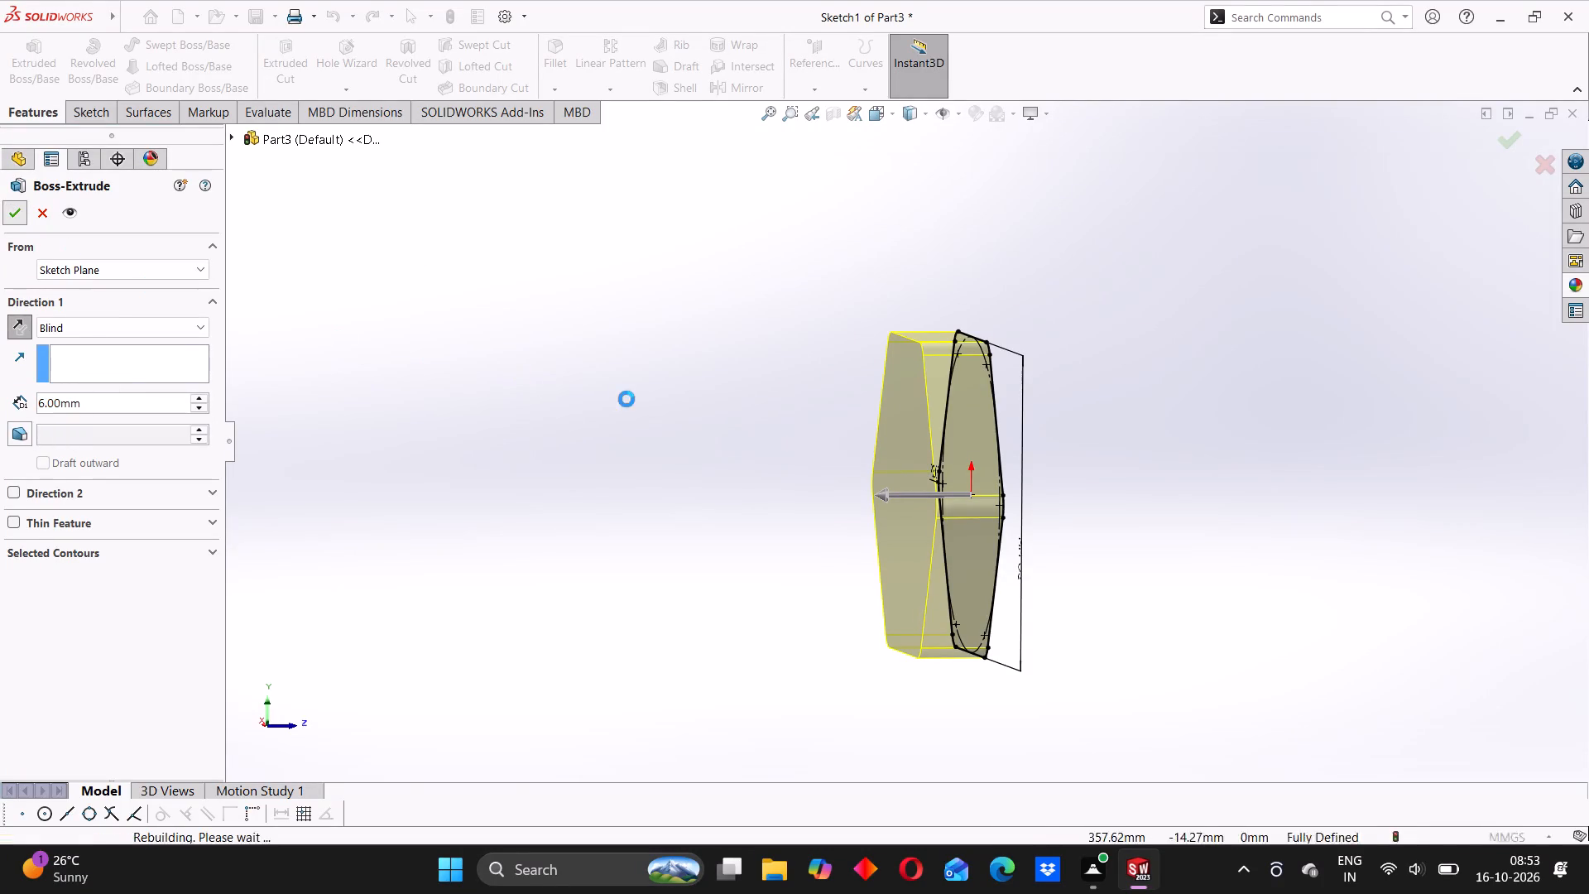
# Examine the extruded hexagonal body from its front, back and side faces.
pyautogui.moveTo(1014, 482); pyautogui.dragTo(828, 464, button='middle')
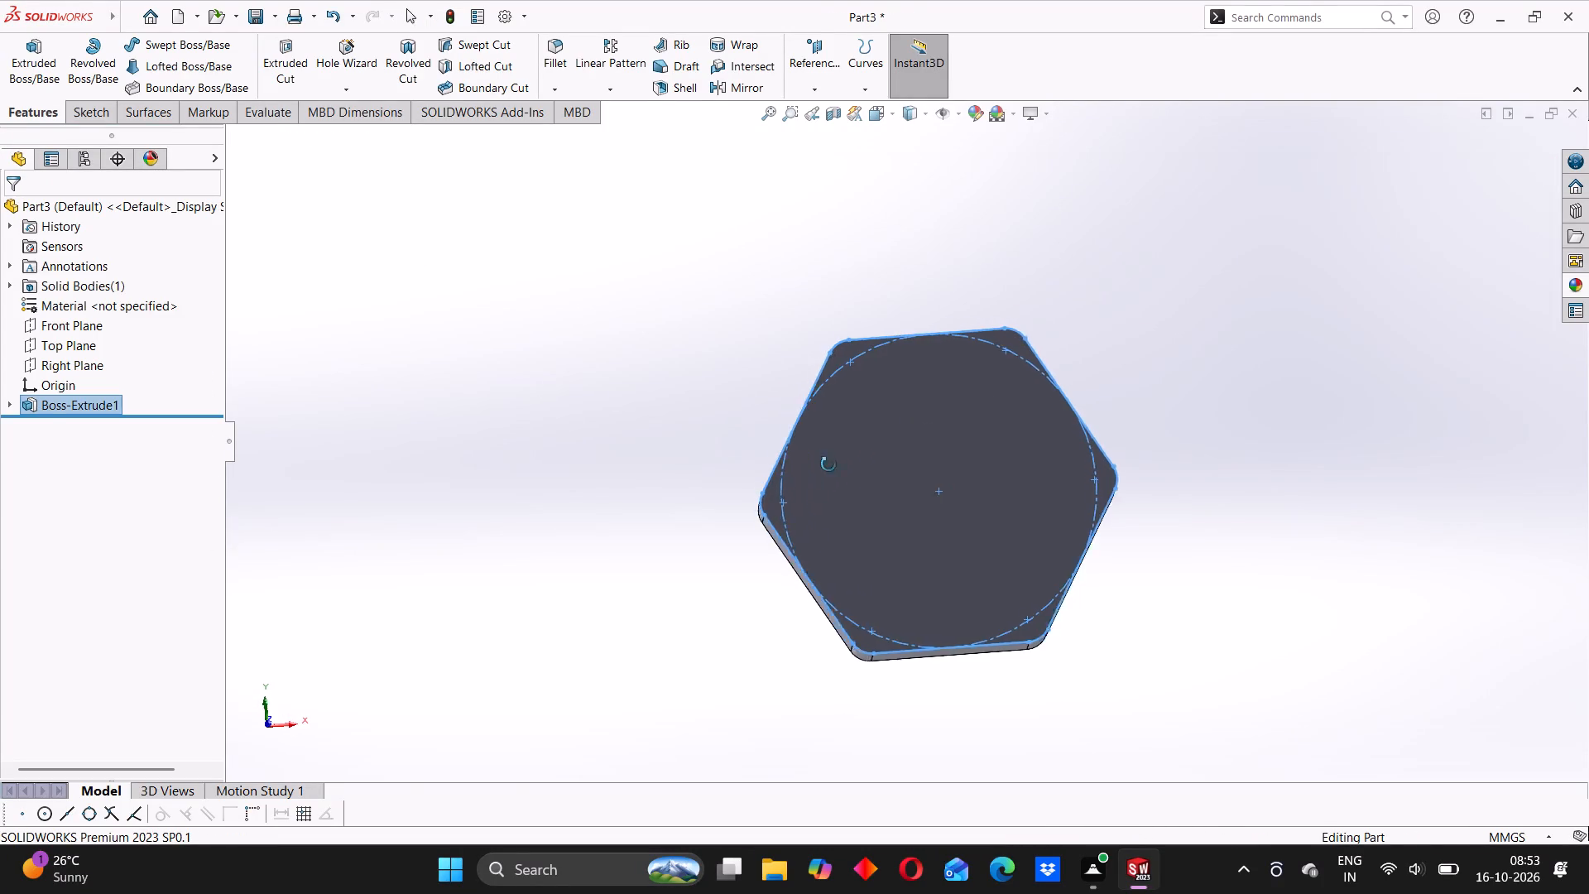
pyautogui.moveTo(828, 464); pyautogui.dragTo(798, 450, button='middle')
pyautogui.click(647, 436)
pyautogui.scroll(-3, 877, 463)
pyautogui.moveTo(867, 461); pyautogui.dragTo(978, 461, button='middle')
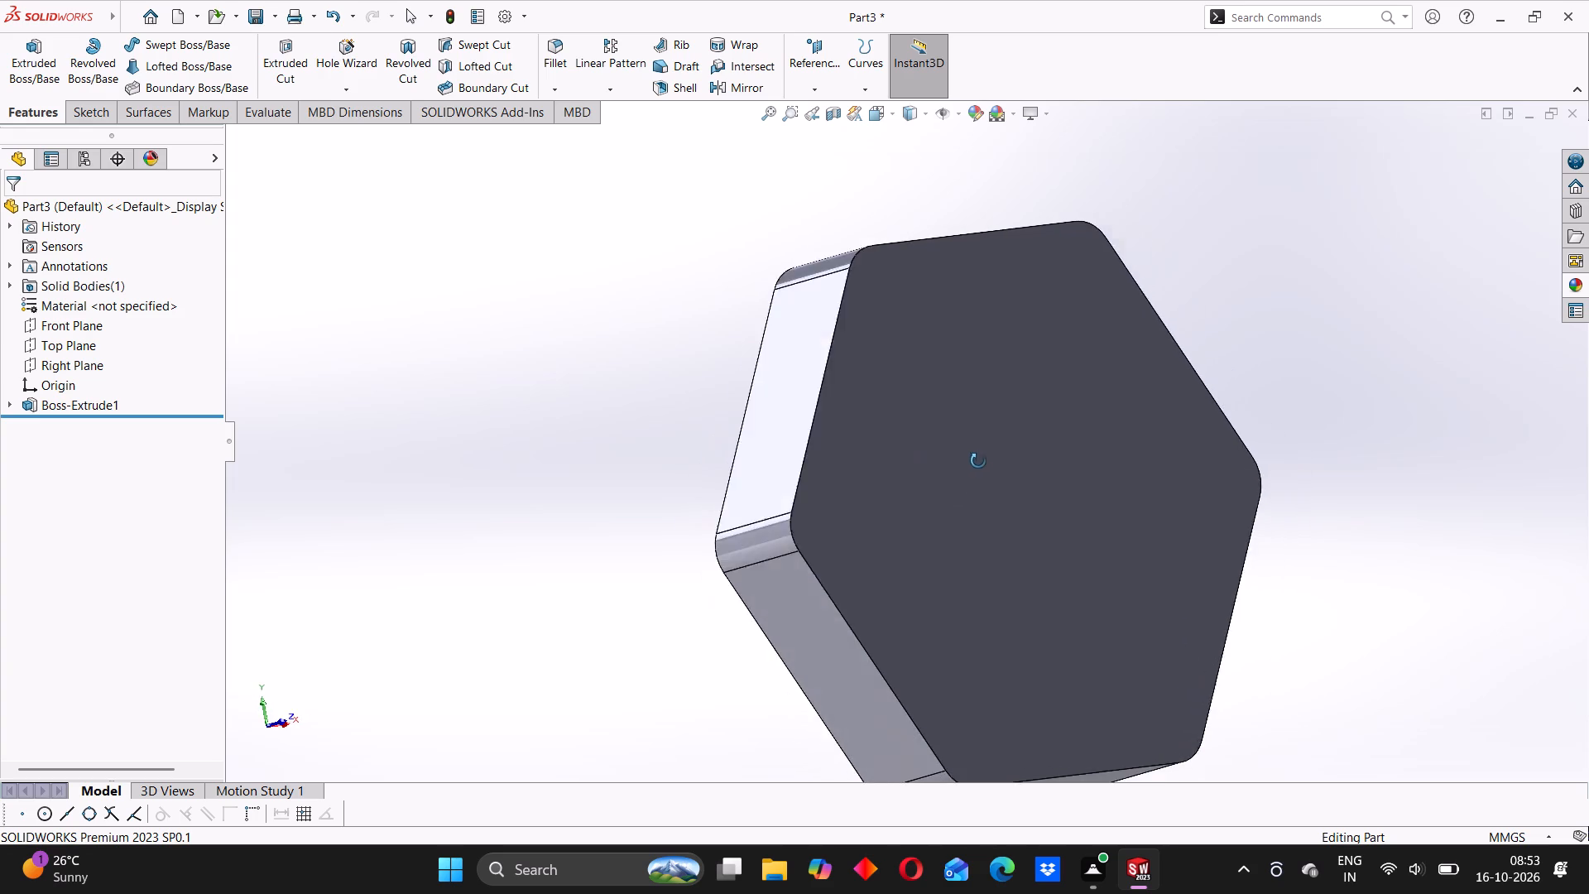
pyautogui.moveTo(978, 461); pyautogui.dragTo(1004, 459, button='middle')
pyautogui.scroll(3, 1041, 459)
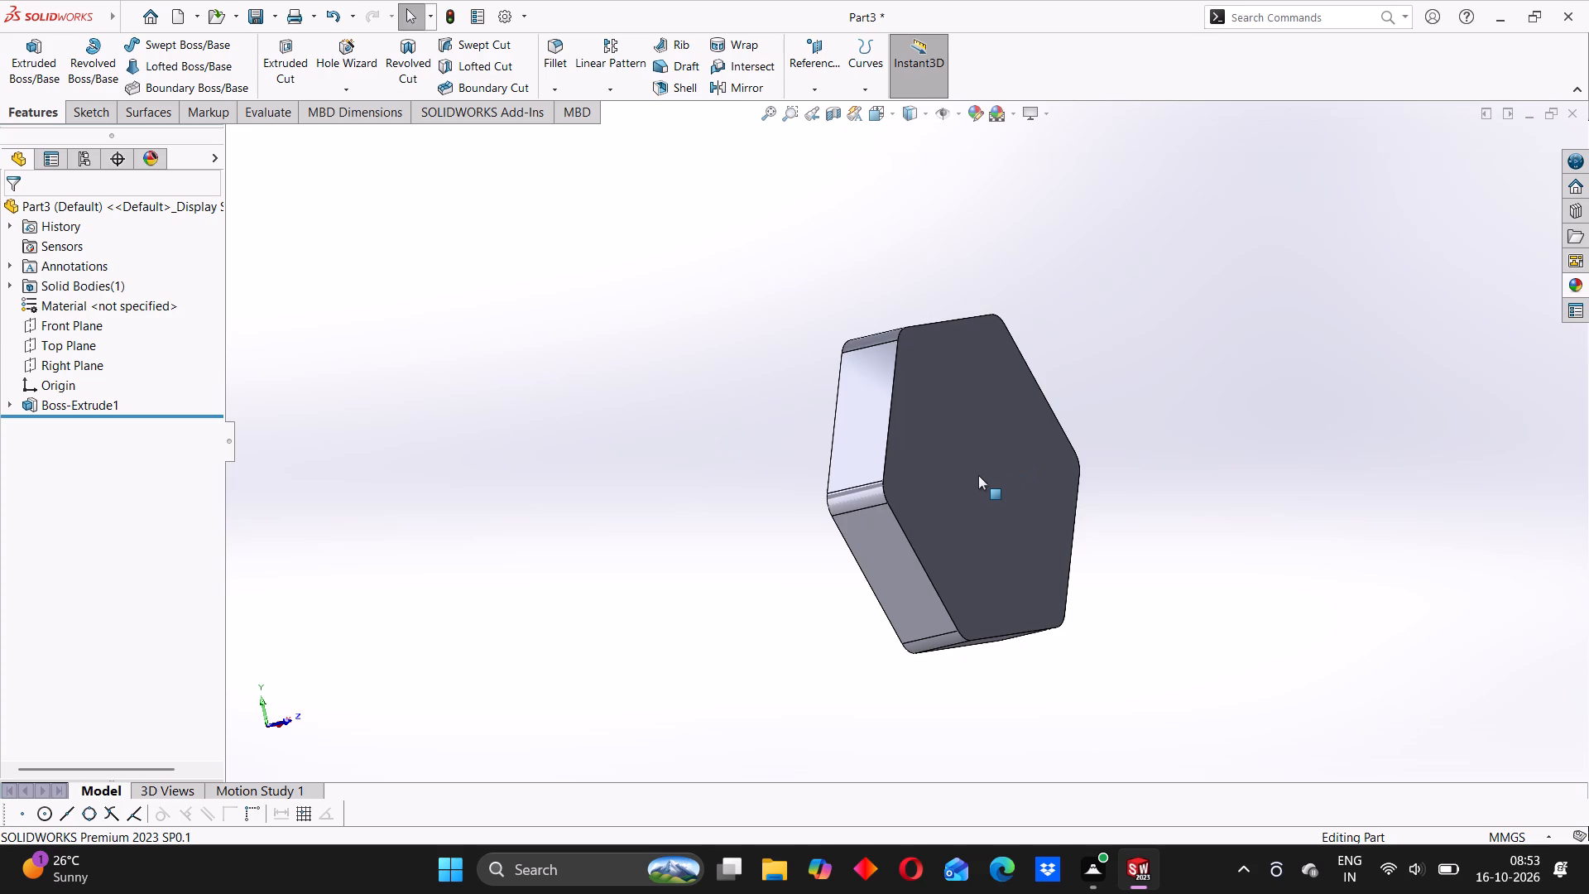
pyautogui.scroll(2, 920, 492)
pyautogui.scroll(1, 1004, 470)
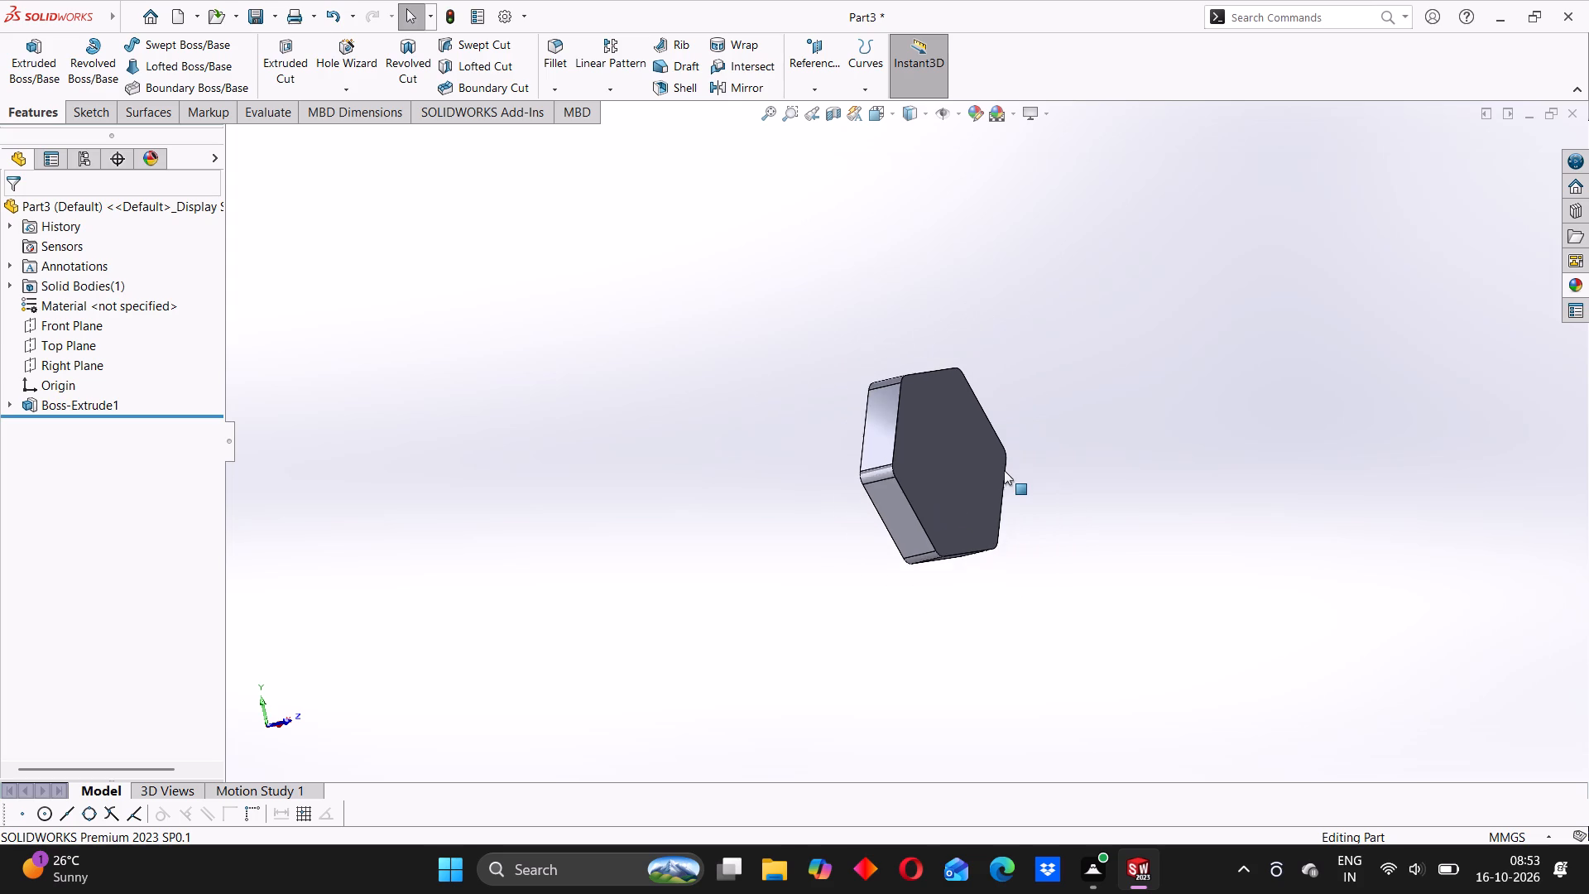
pyautogui.moveTo(1003, 469); pyautogui.dragTo(908, 489, button='middle')
pyautogui.scroll(1, 852, 525)
pyautogui.scroll(-3, 895, 421)
pyautogui.moveTo(916, 470); pyautogui.dragTo(910, 486, button='middle')
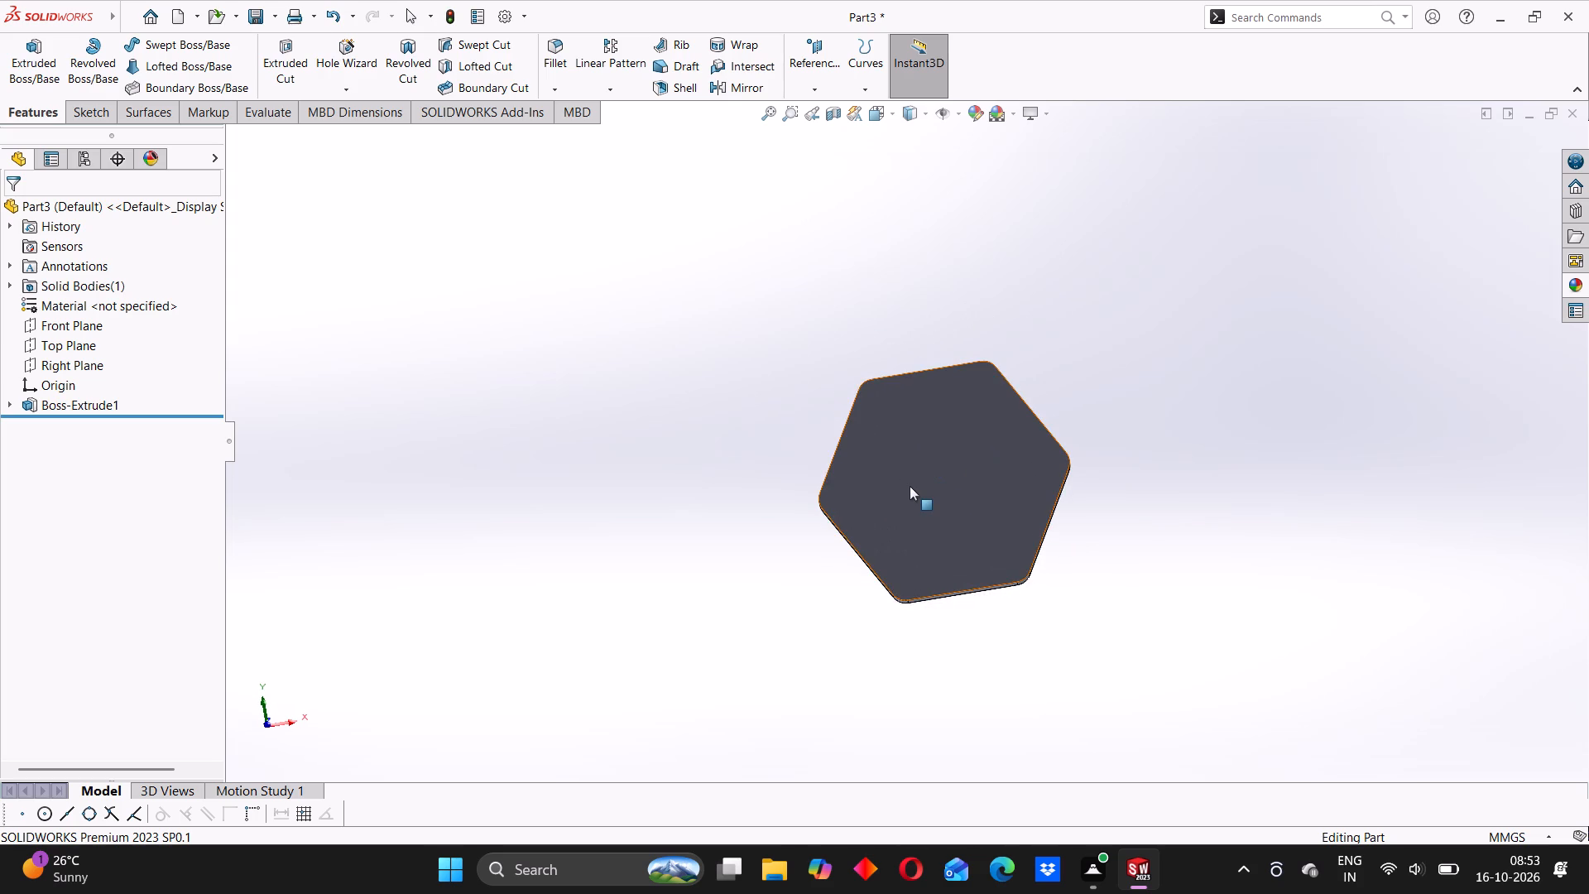
pyautogui.scroll(2, 908, 486)
pyautogui.moveTo(900, 474); pyautogui.dragTo(953, 442, button='middle')
pyautogui.scroll(-3, 924, 429)
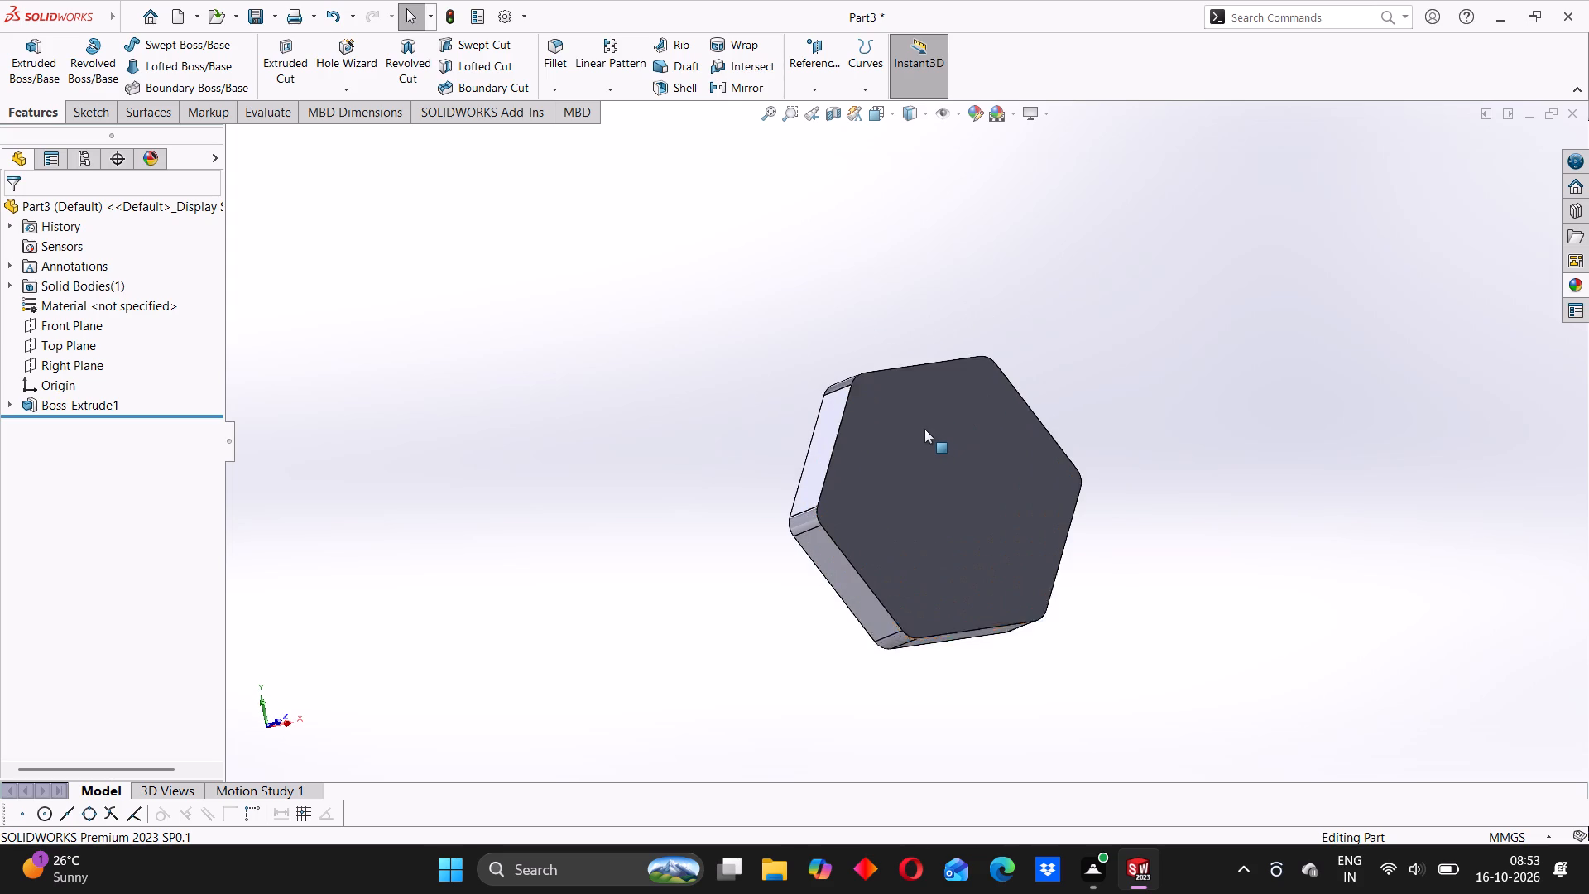
pyautogui.scroll(-1, 924, 429)
pyautogui.moveTo(876, 574); pyautogui.dragTo(1003, 526, button='middle')
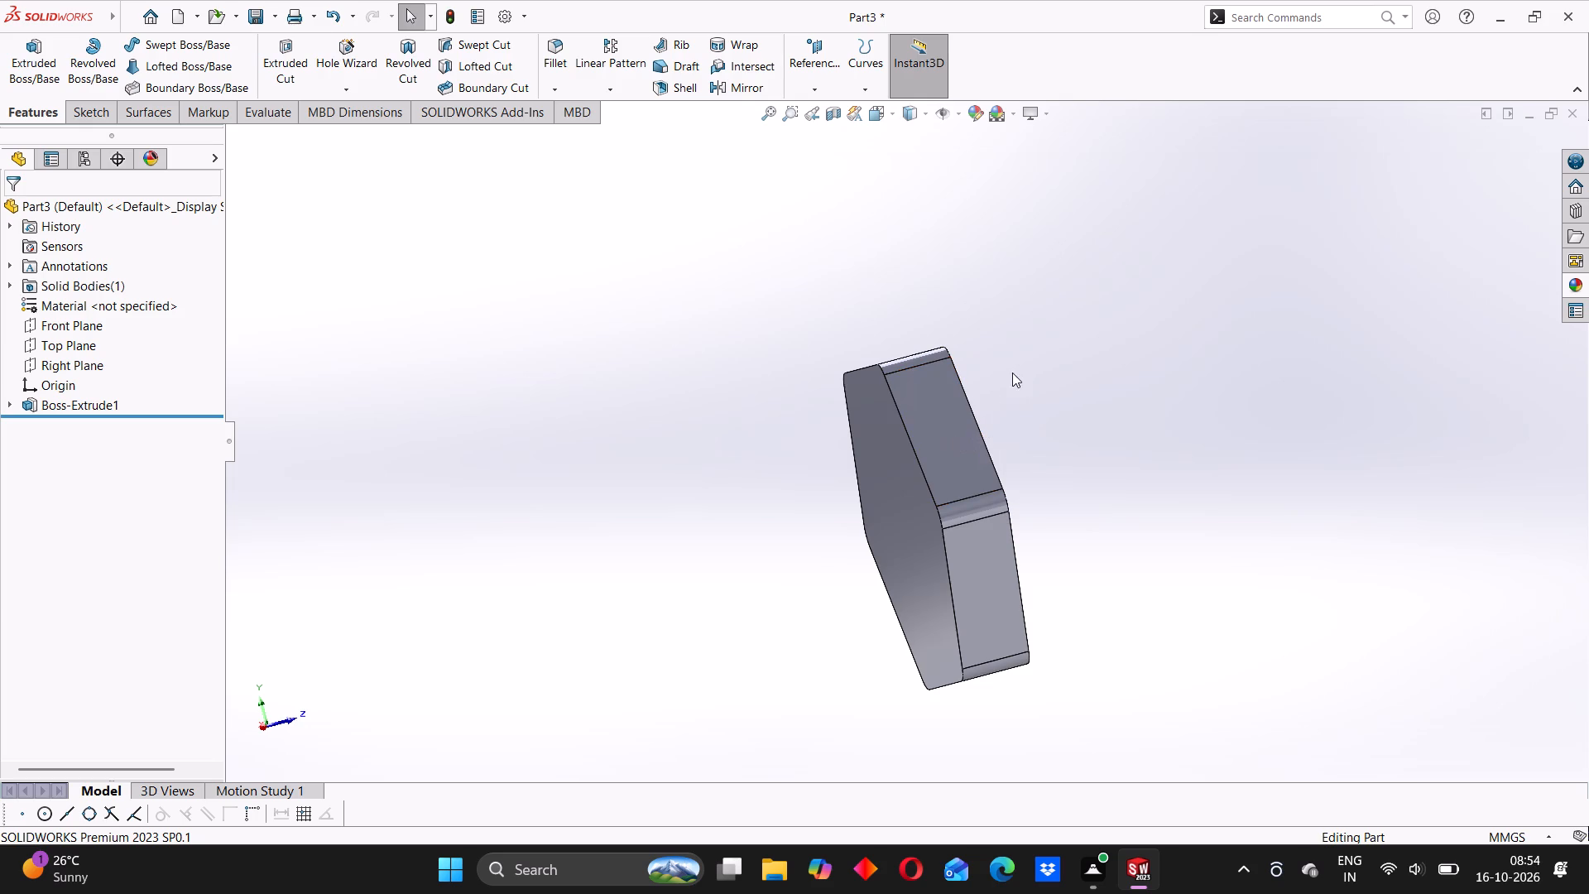
pyautogui.scroll(-4, 900, 437)
pyautogui.scroll(6, 864, 482)
pyautogui.moveTo(871, 487); pyautogui.dragTo(924, 454, button='middle')
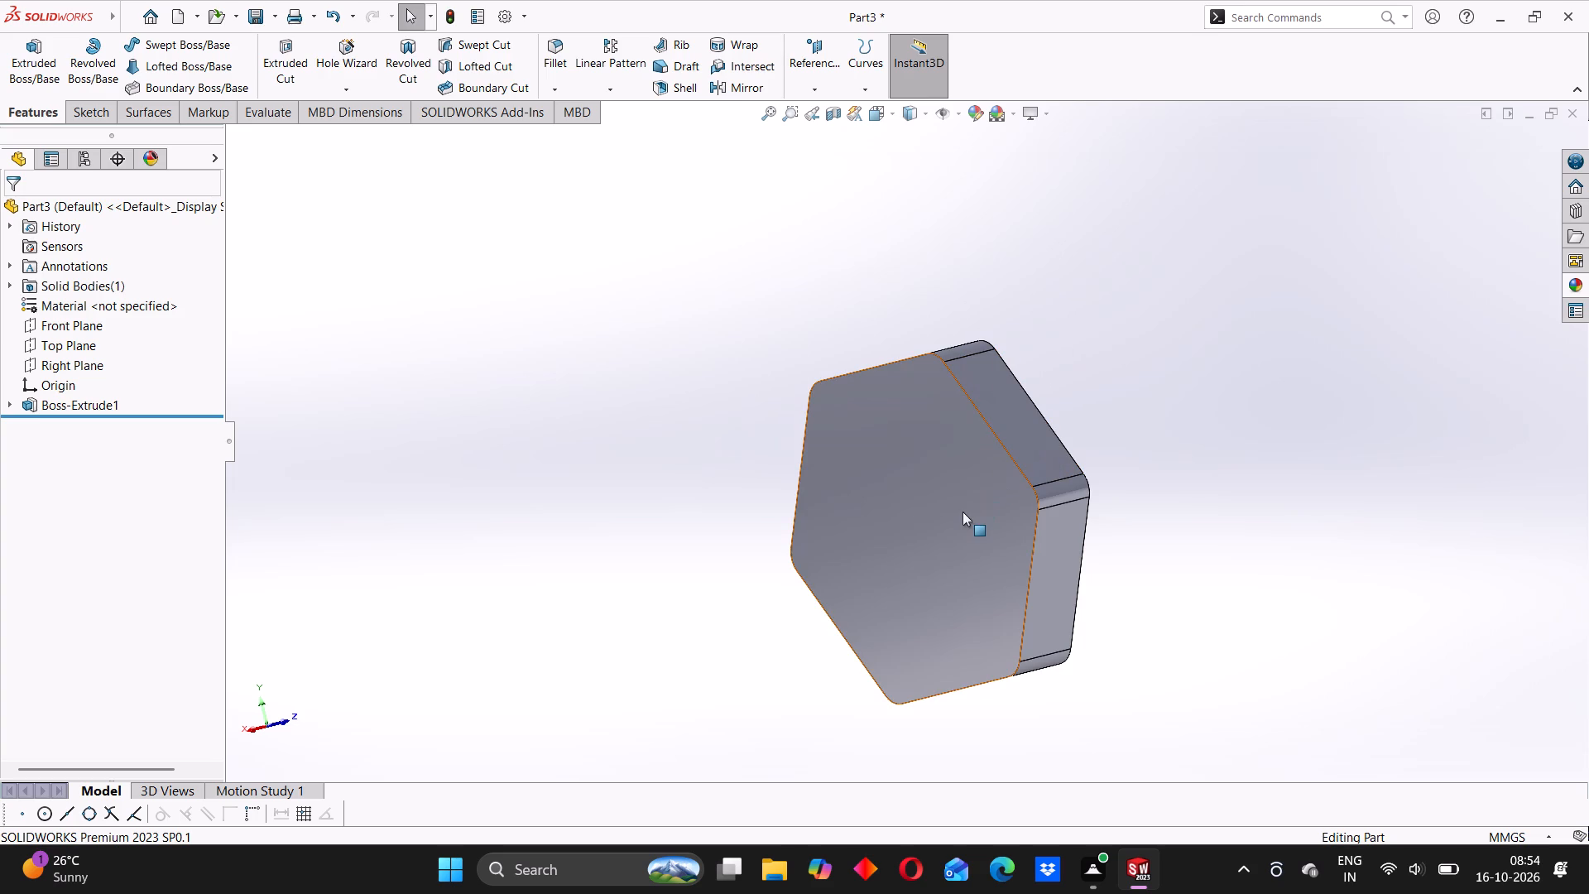
pyautogui.scroll(1, 936, 530)
pyautogui.moveTo(942, 527); pyautogui.dragTo(1051, 430, button='middle')
pyautogui.moveTo(1041, 439); pyautogui.dragTo(915, 479, button='middle')
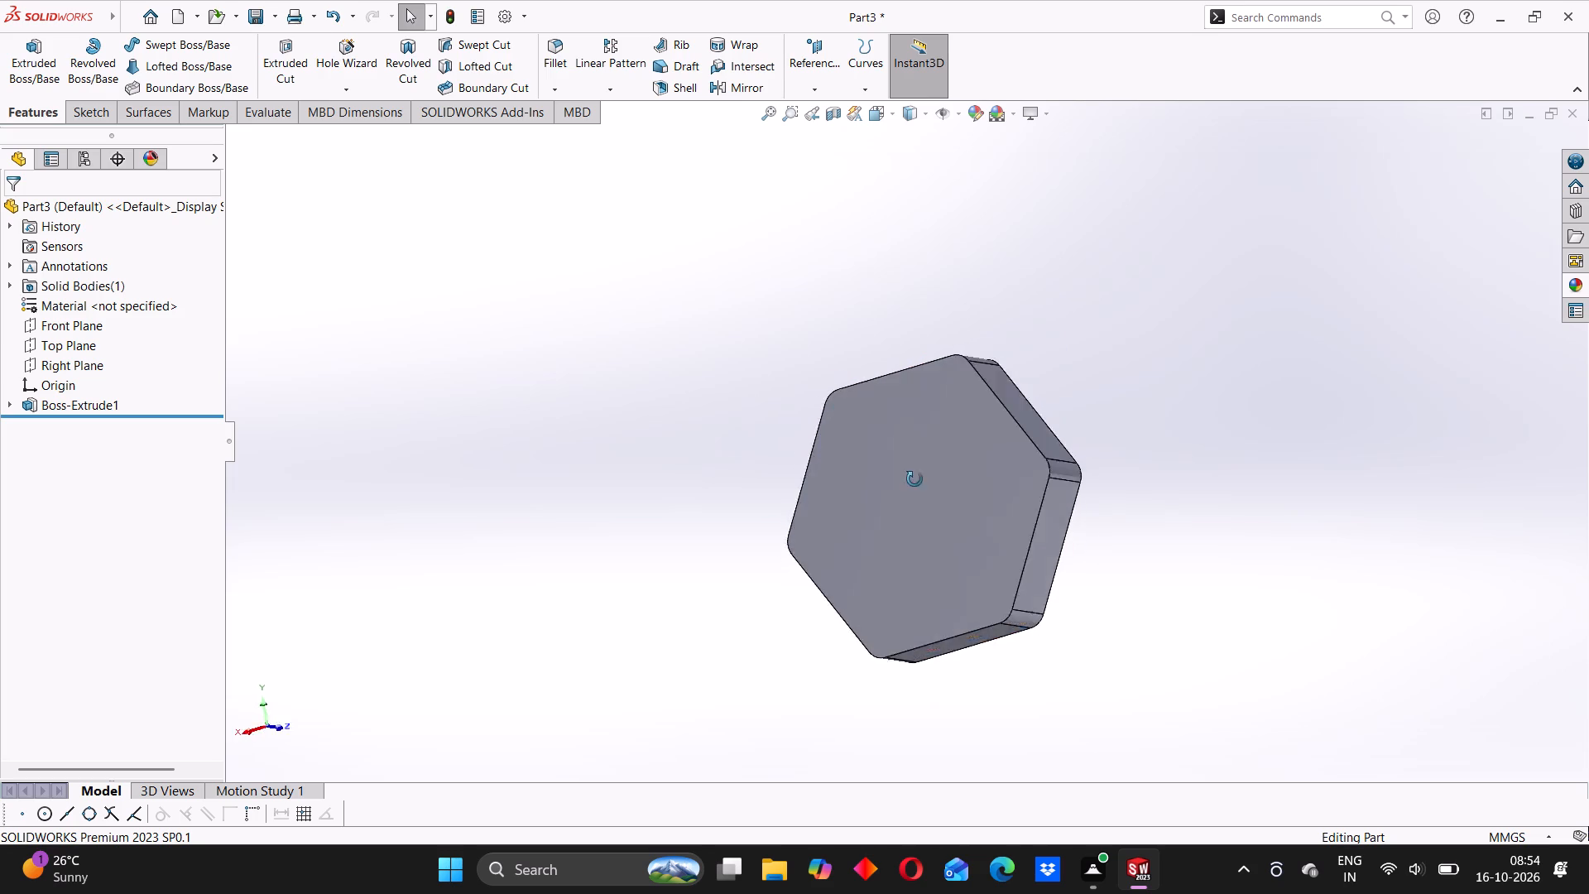
pyautogui.moveTo(915, 479); pyautogui.dragTo(785, 575, button='middle')
pyautogui.moveTo(1049, 495); pyautogui.dragTo(935, 471, button='middle')
pyautogui.scroll(3, 885, 476)
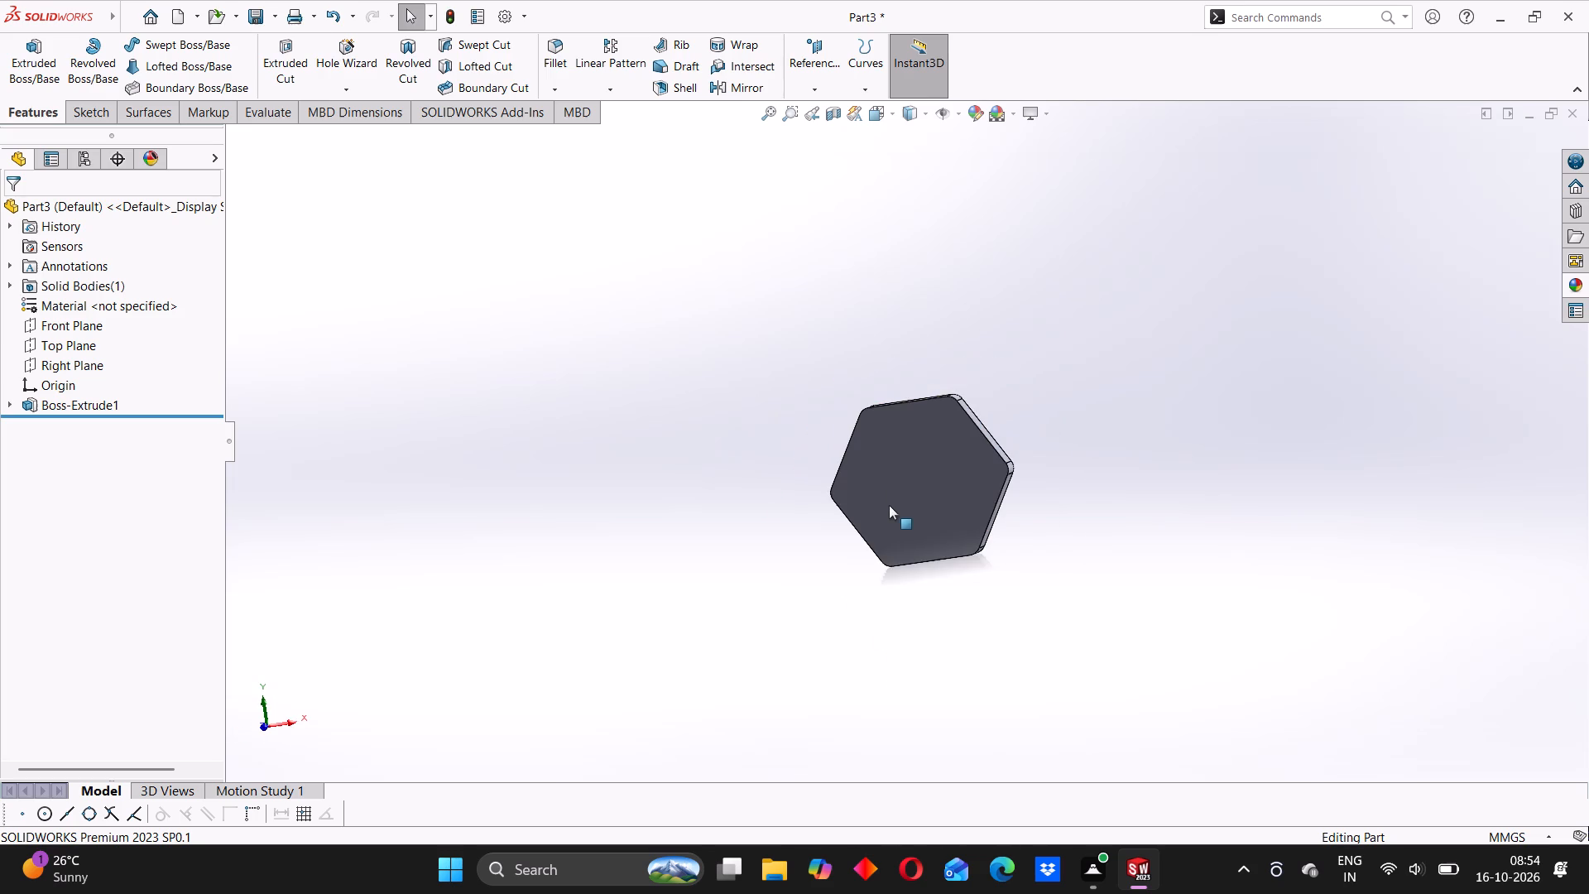
pyautogui.moveTo(889, 505); pyautogui.dragTo(914, 372, button='middle')
pyautogui.scroll(-4, 915, 470)
pyautogui.moveTo(791, 469); pyautogui.dragTo(963, 435, button='middle')
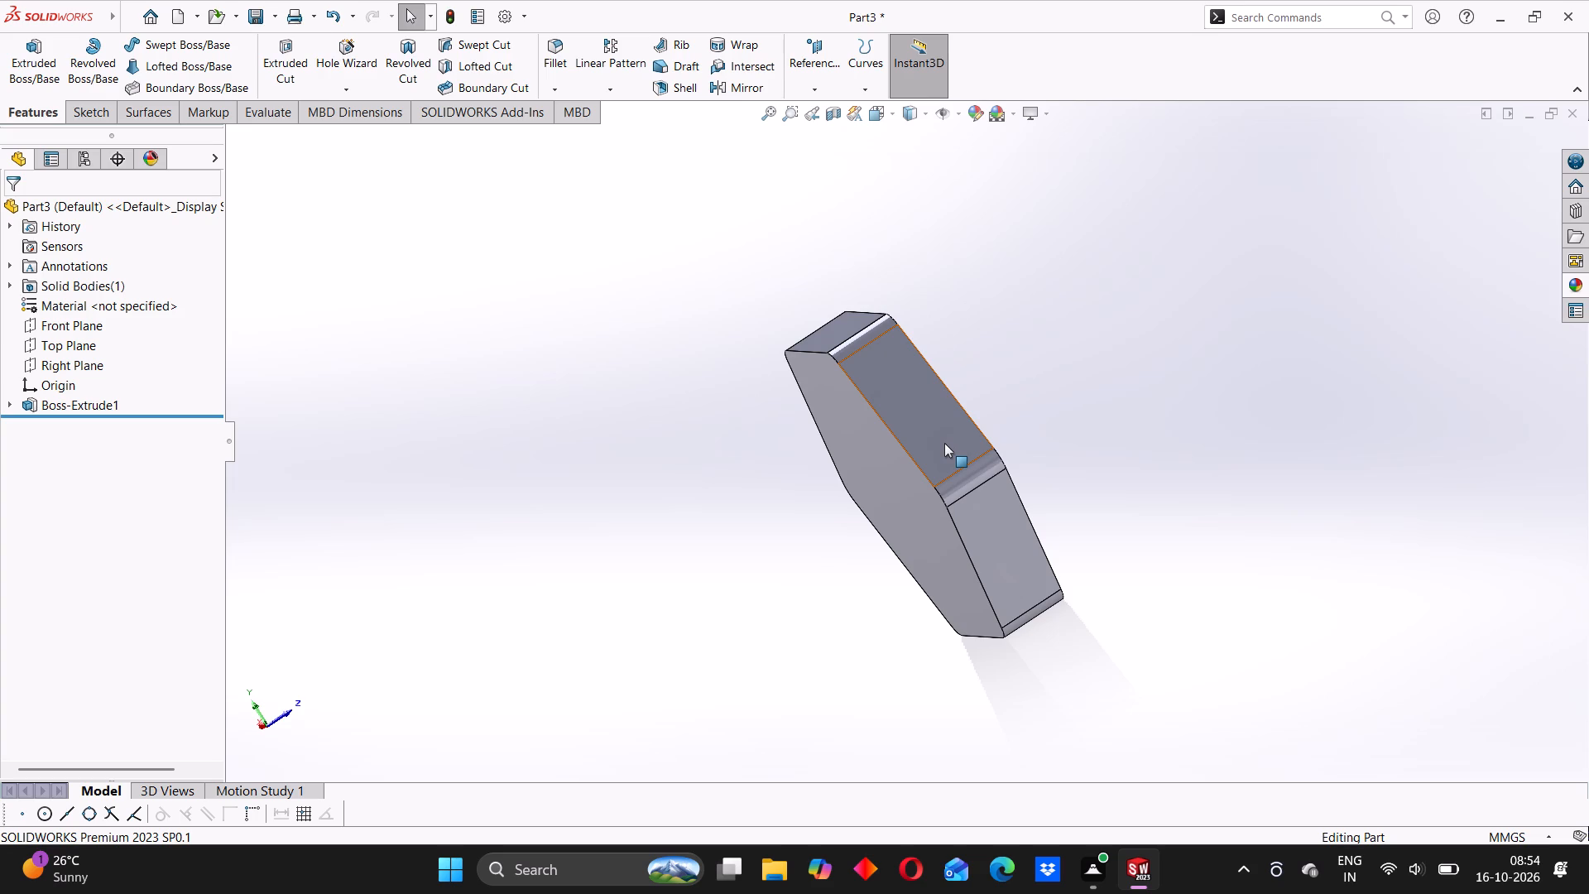
pyautogui.scroll(-1, 944, 443)
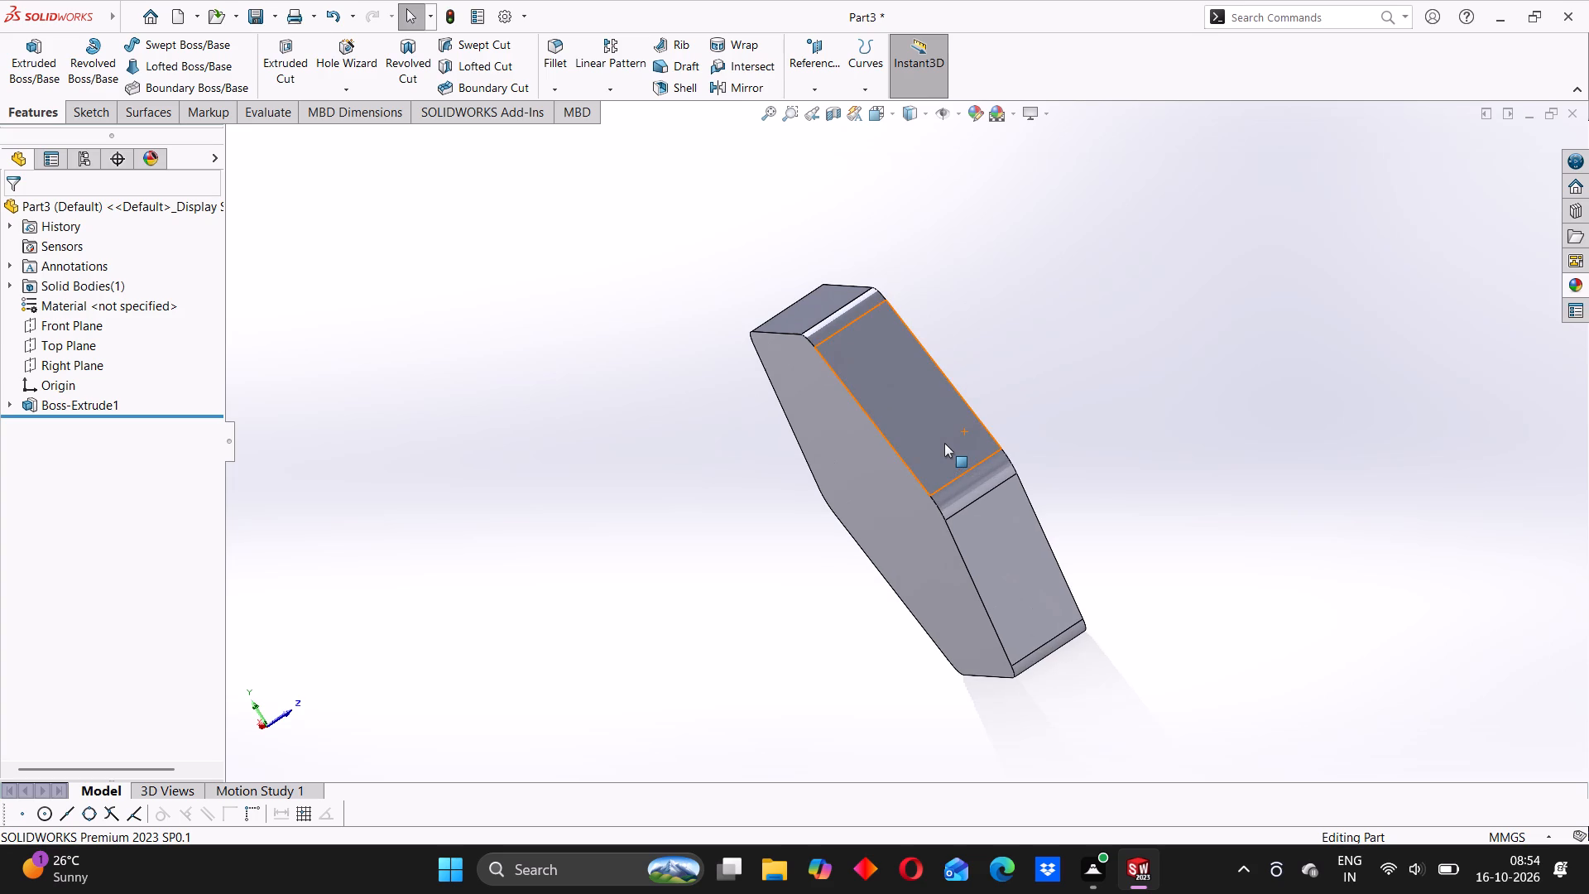
pyautogui.scroll(2, 944, 443)
pyautogui.moveTo(958, 419); pyautogui.dragTo(920, 442, button='middle')
pyautogui.scroll(1, 918, 440)
pyautogui.scroll(-2, 931, 406)
pyautogui.moveTo(931, 410); pyautogui.dragTo(801, 453, button='middle')
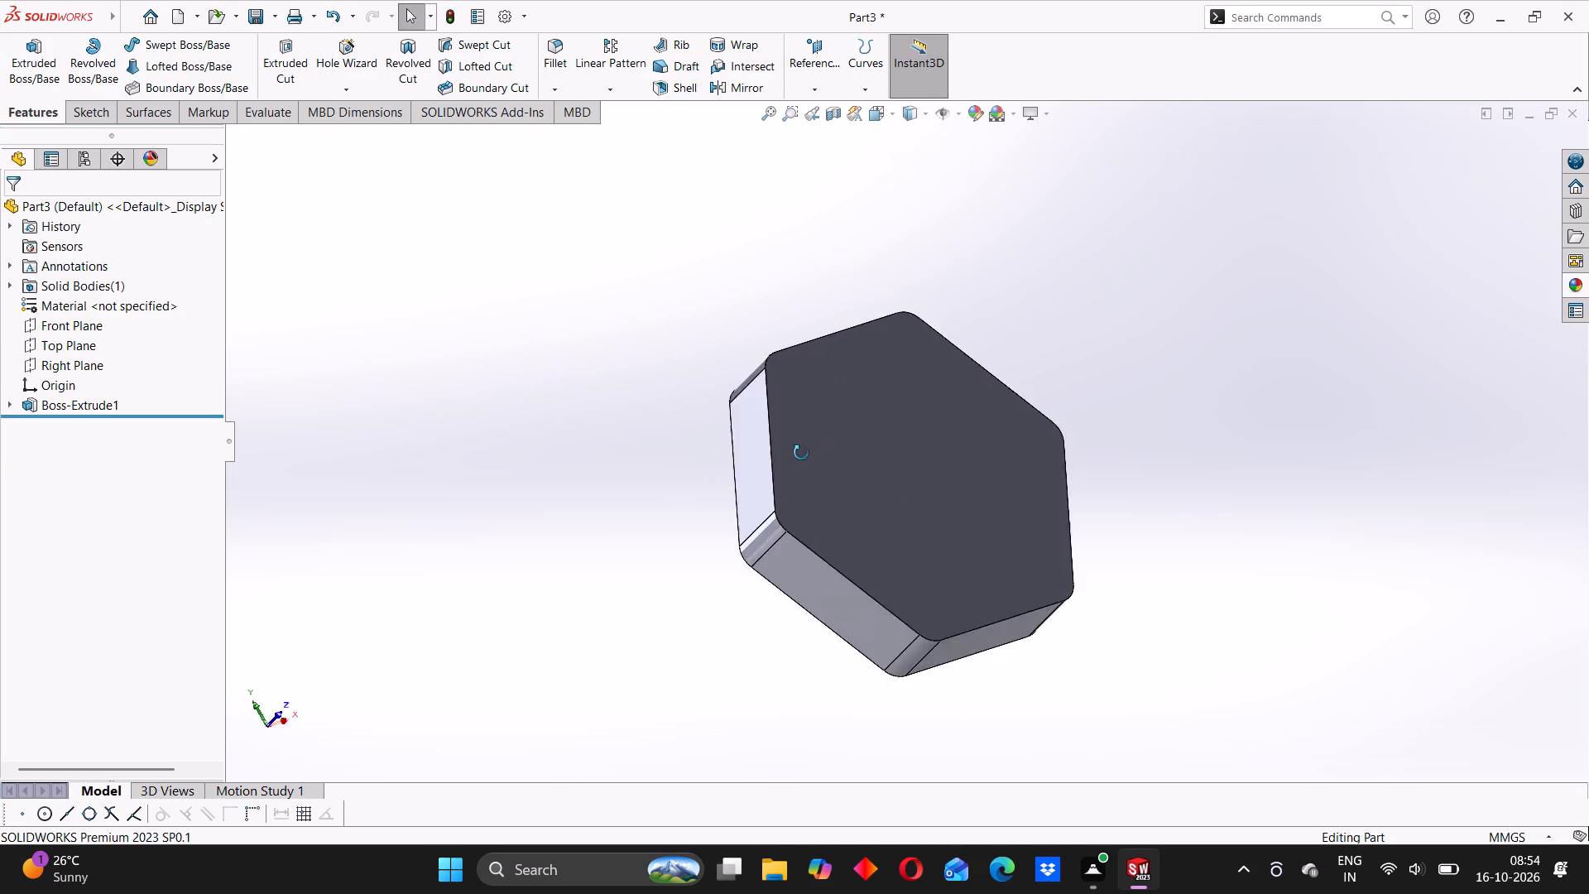
pyautogui.moveTo(801, 453); pyautogui.dragTo(906, 502, button='middle')
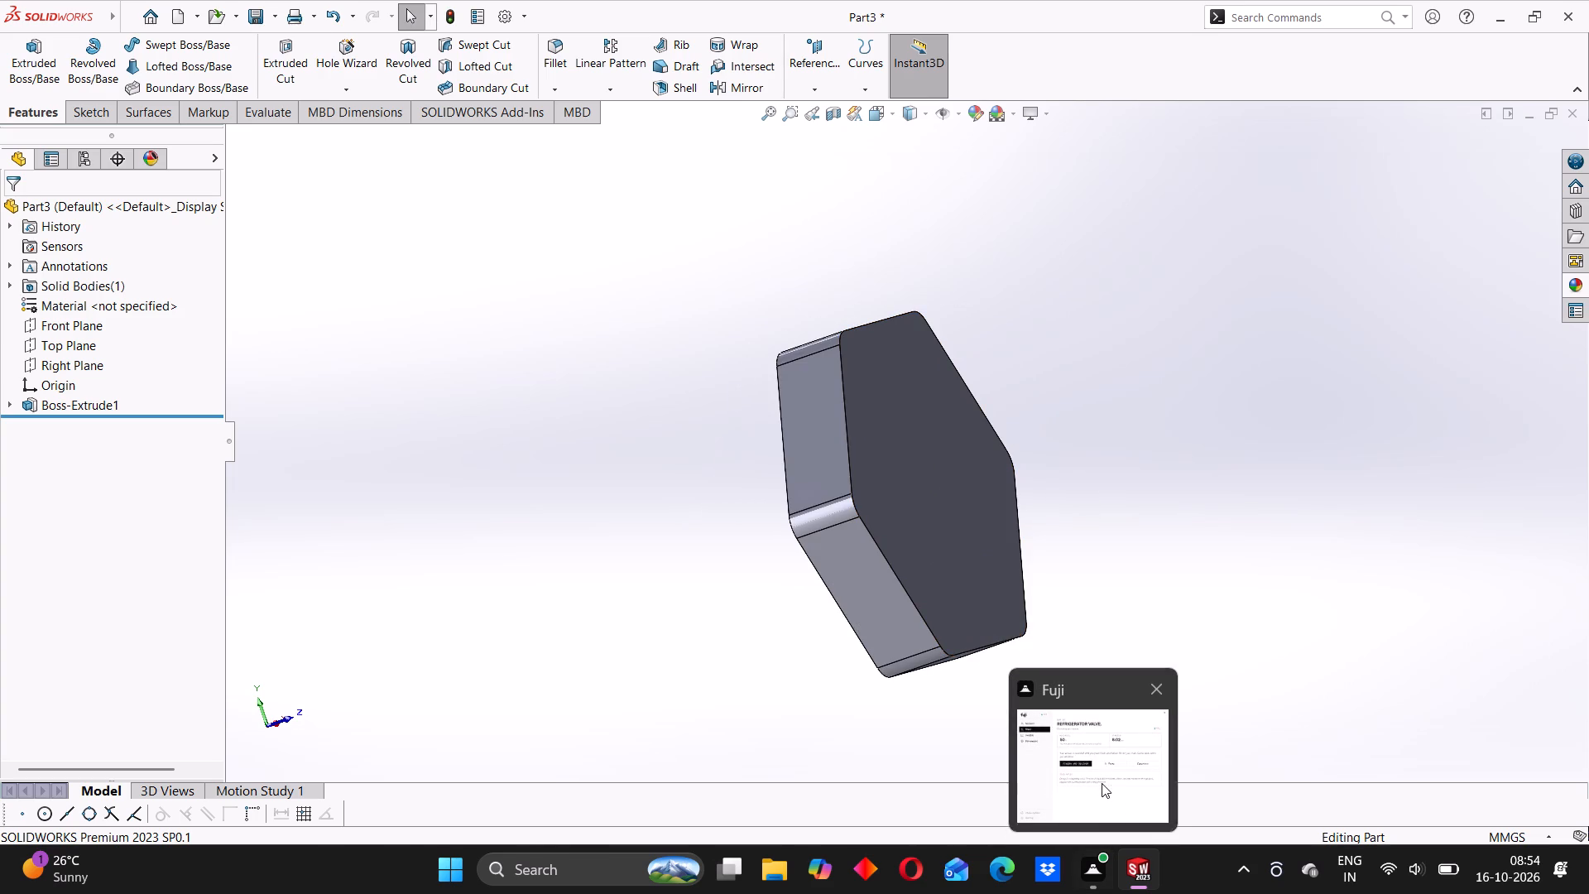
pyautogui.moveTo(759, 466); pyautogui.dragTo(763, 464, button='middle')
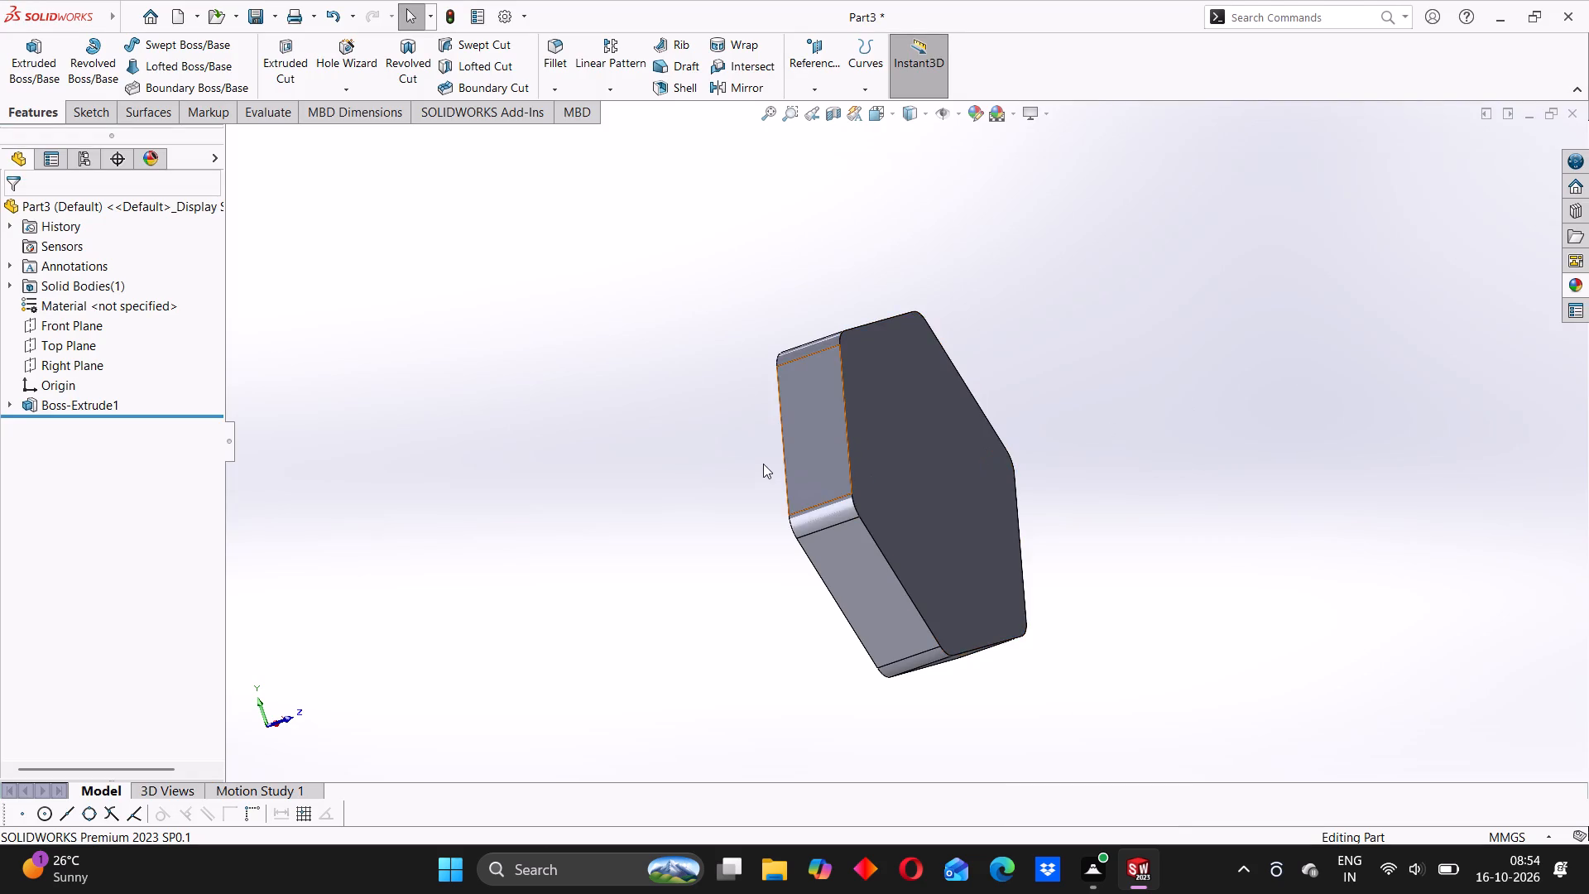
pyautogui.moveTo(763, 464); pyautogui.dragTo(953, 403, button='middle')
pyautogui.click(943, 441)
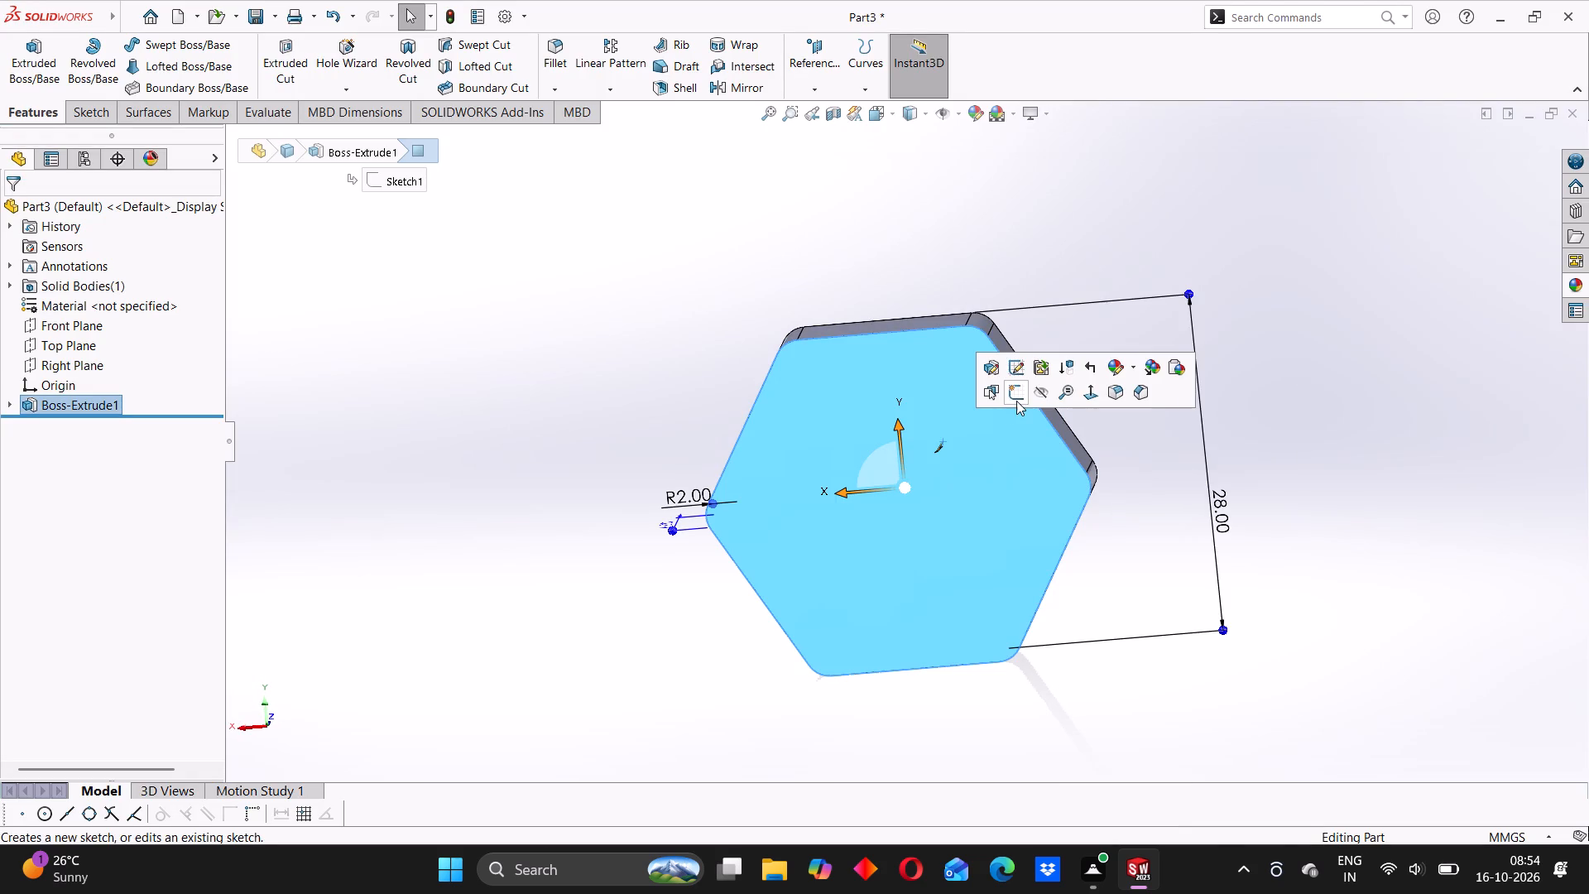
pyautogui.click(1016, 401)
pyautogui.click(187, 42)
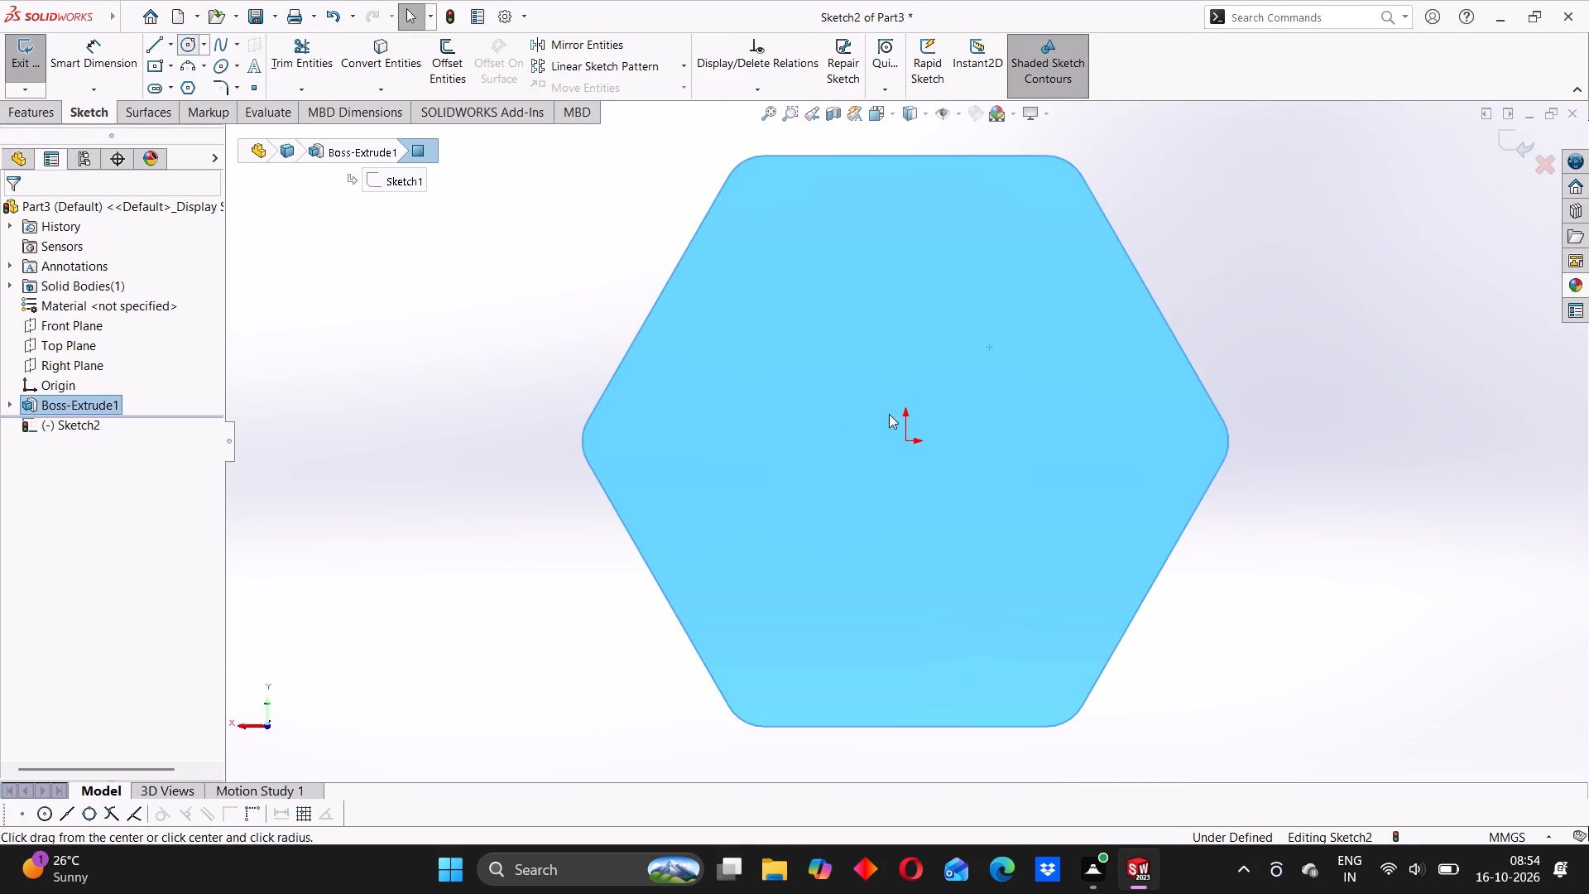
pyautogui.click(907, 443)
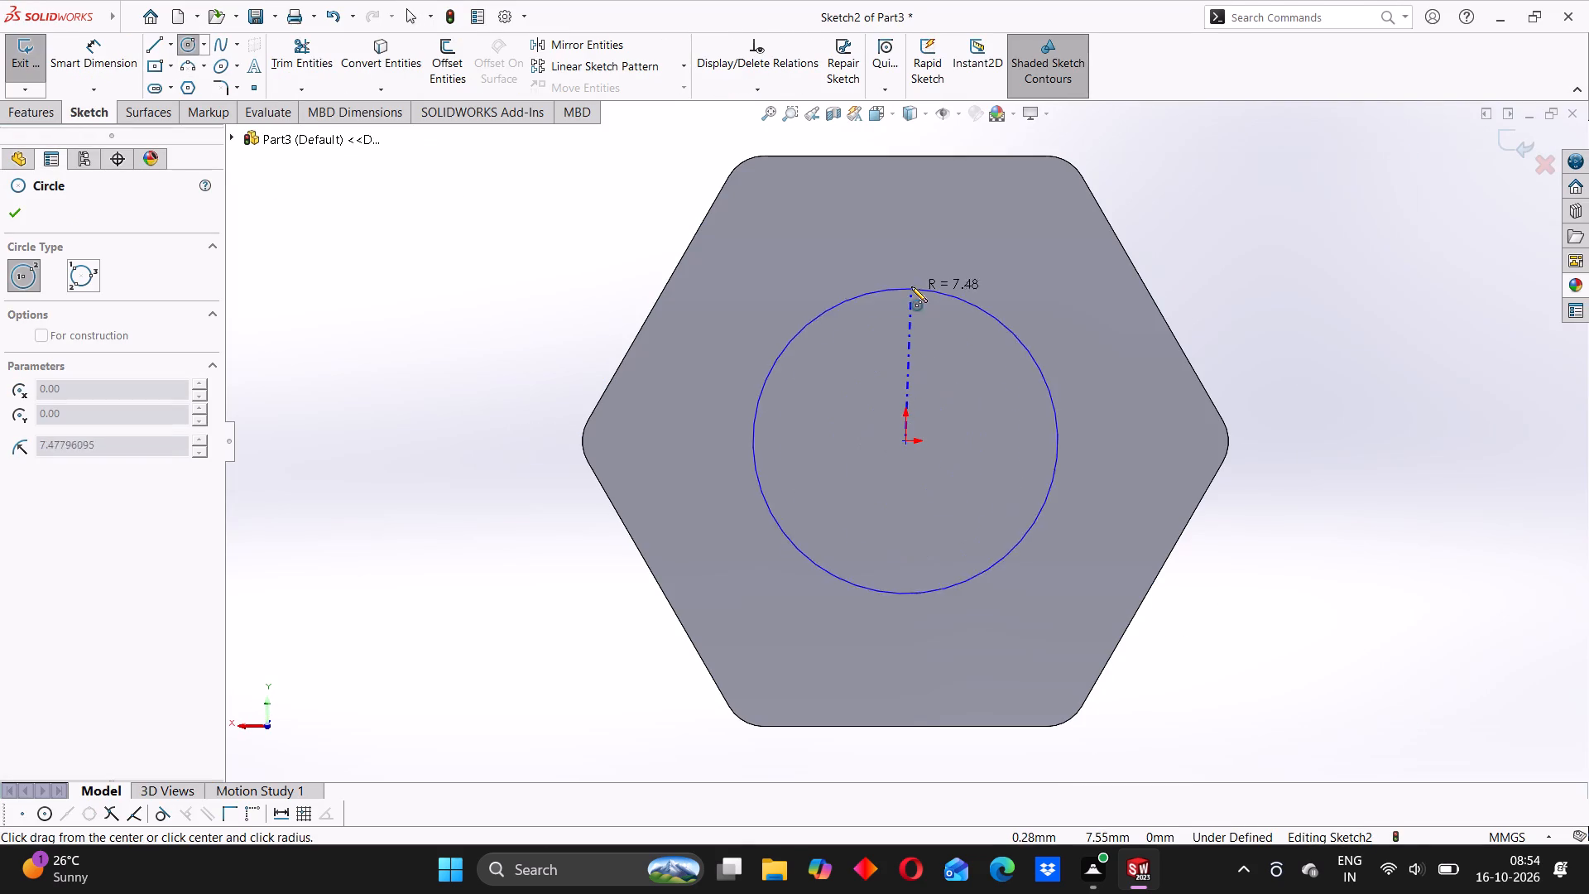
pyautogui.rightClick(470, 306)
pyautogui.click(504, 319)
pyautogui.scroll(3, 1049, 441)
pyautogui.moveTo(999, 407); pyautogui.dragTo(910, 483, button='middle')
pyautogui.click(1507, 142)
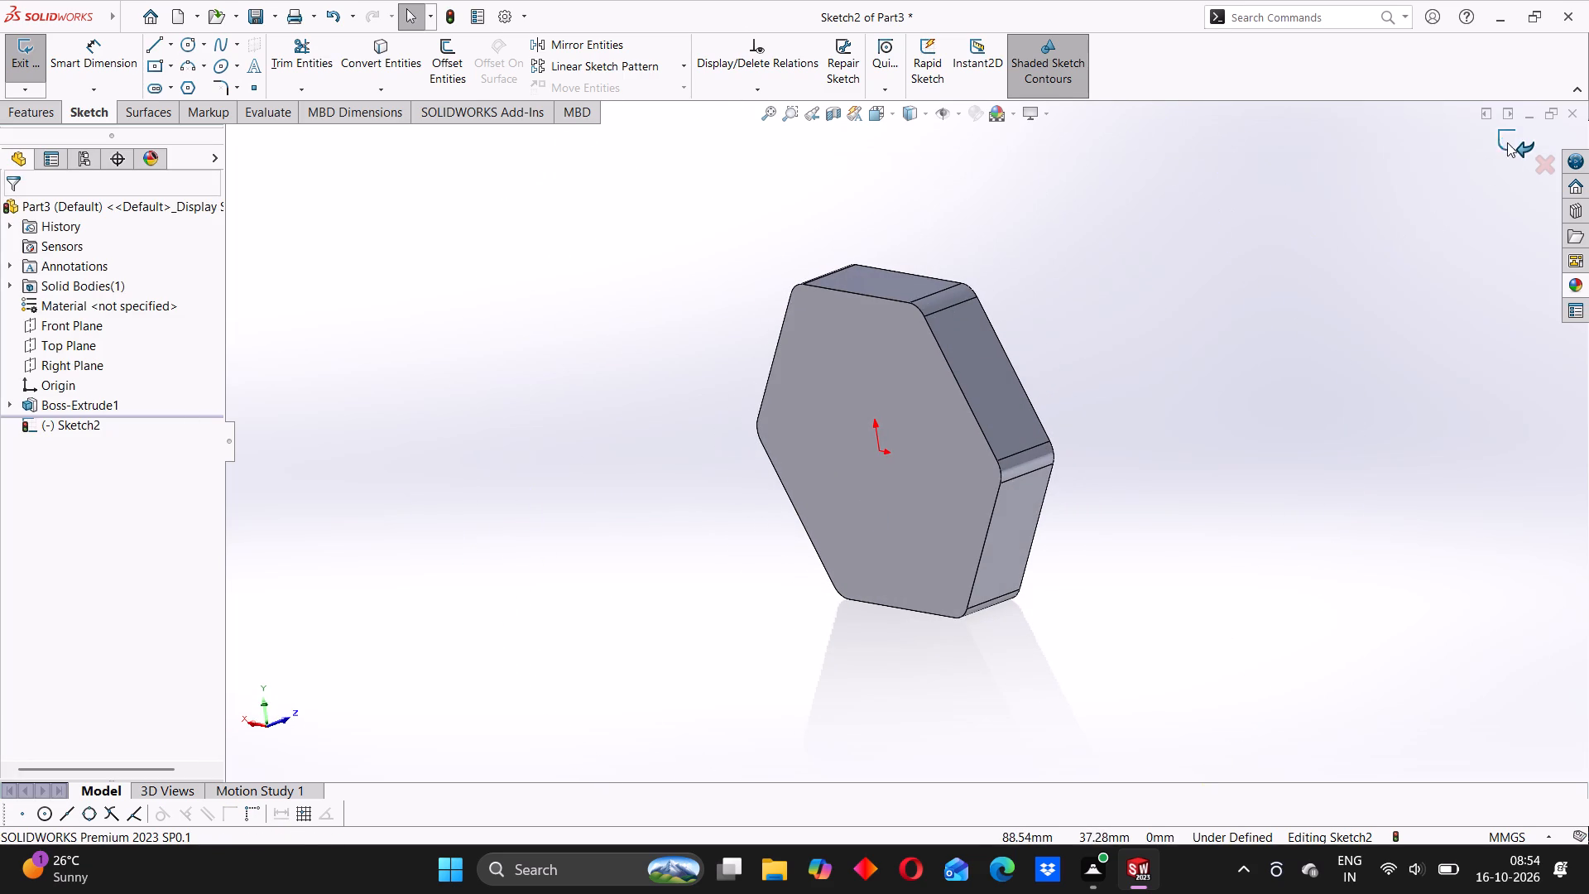
# On the Top Plane, sketch a vertical construction line about 35 mm long passing through the origin.
pyautogui.click(65, 342)
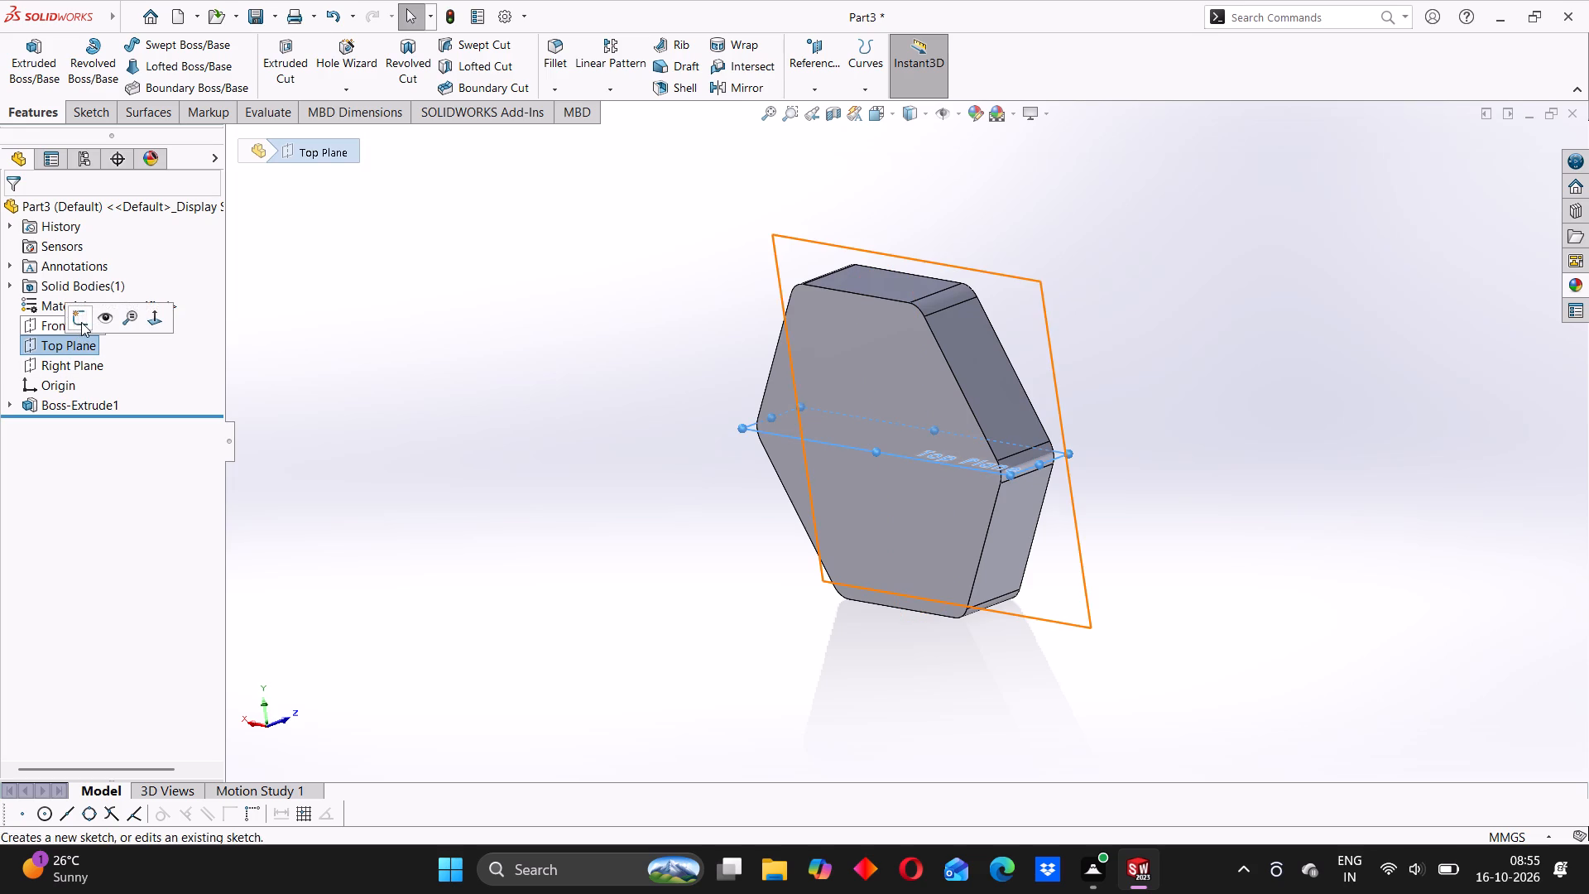
pyautogui.click(81, 322)
pyautogui.click(775, 328)
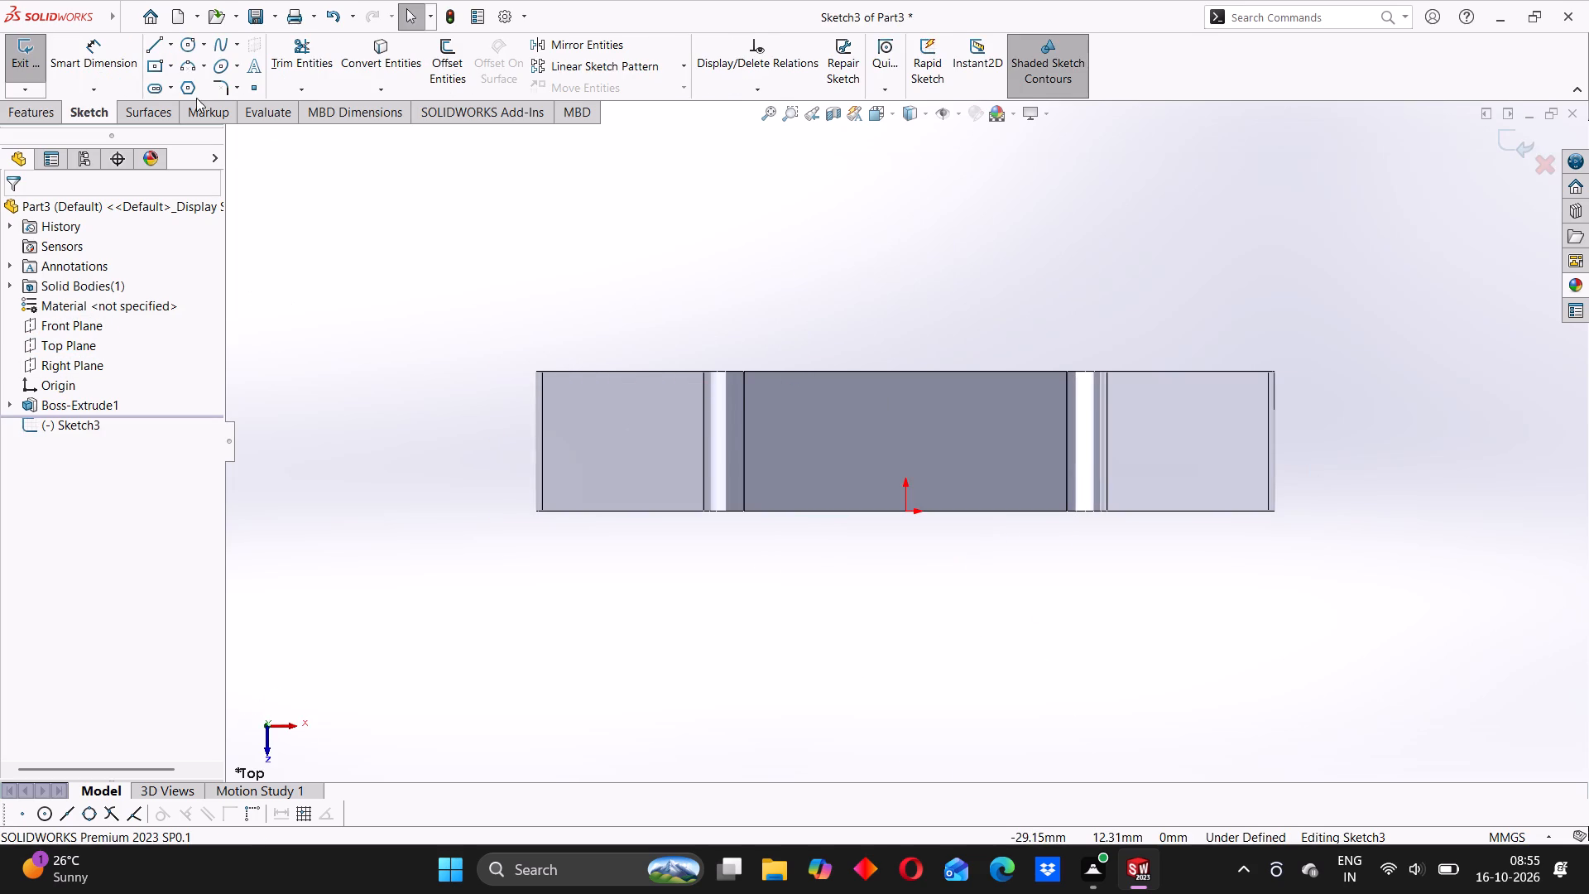
pyautogui.click(161, 43)
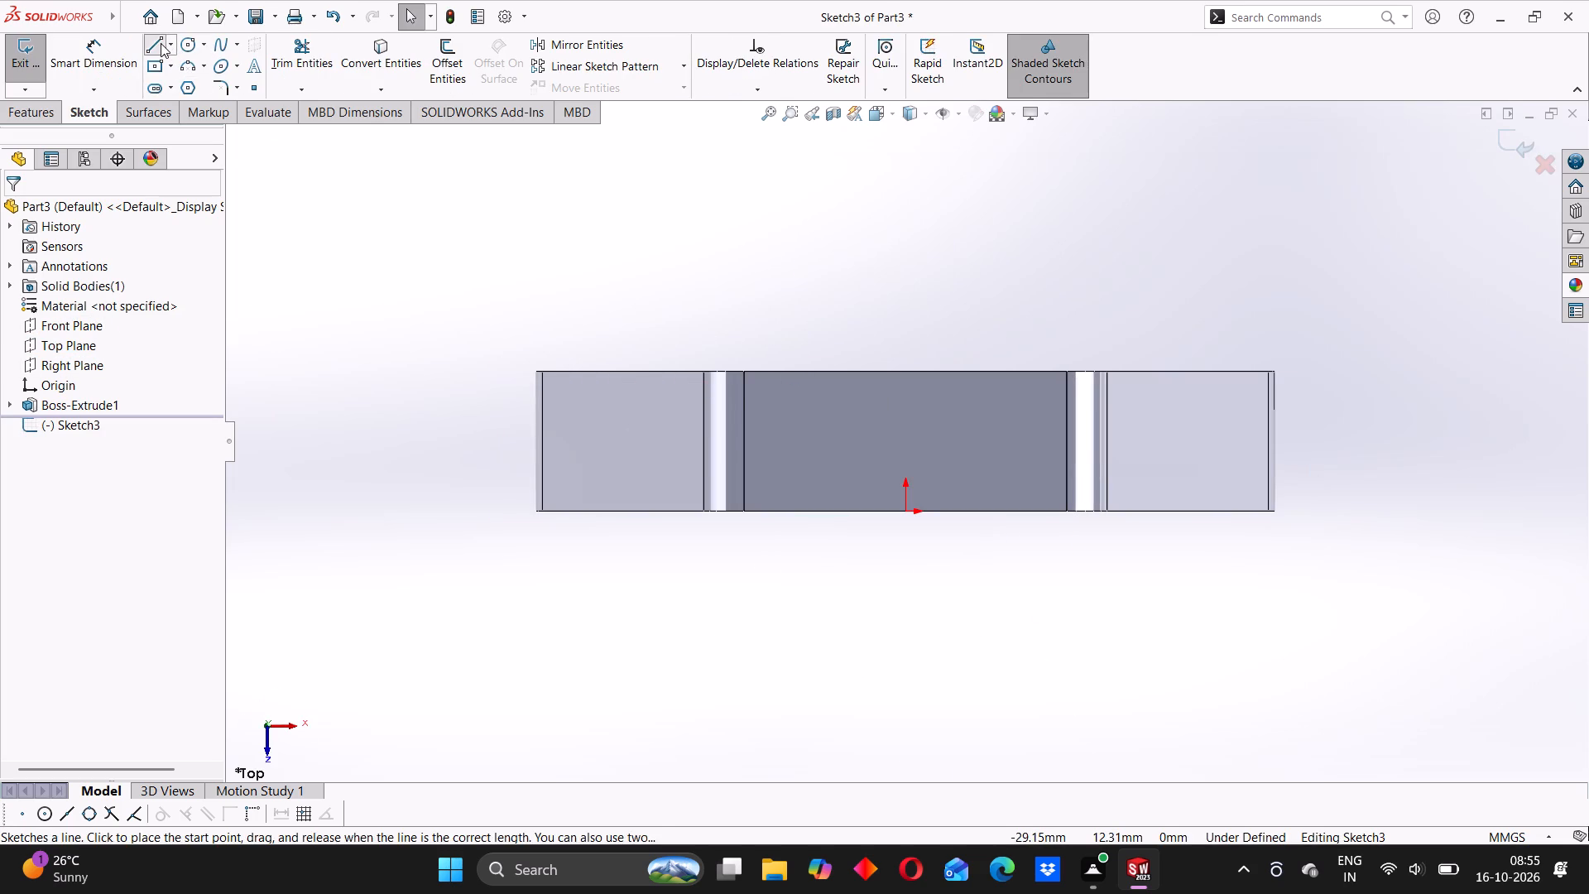
pyautogui.scroll(3, 926, 502)
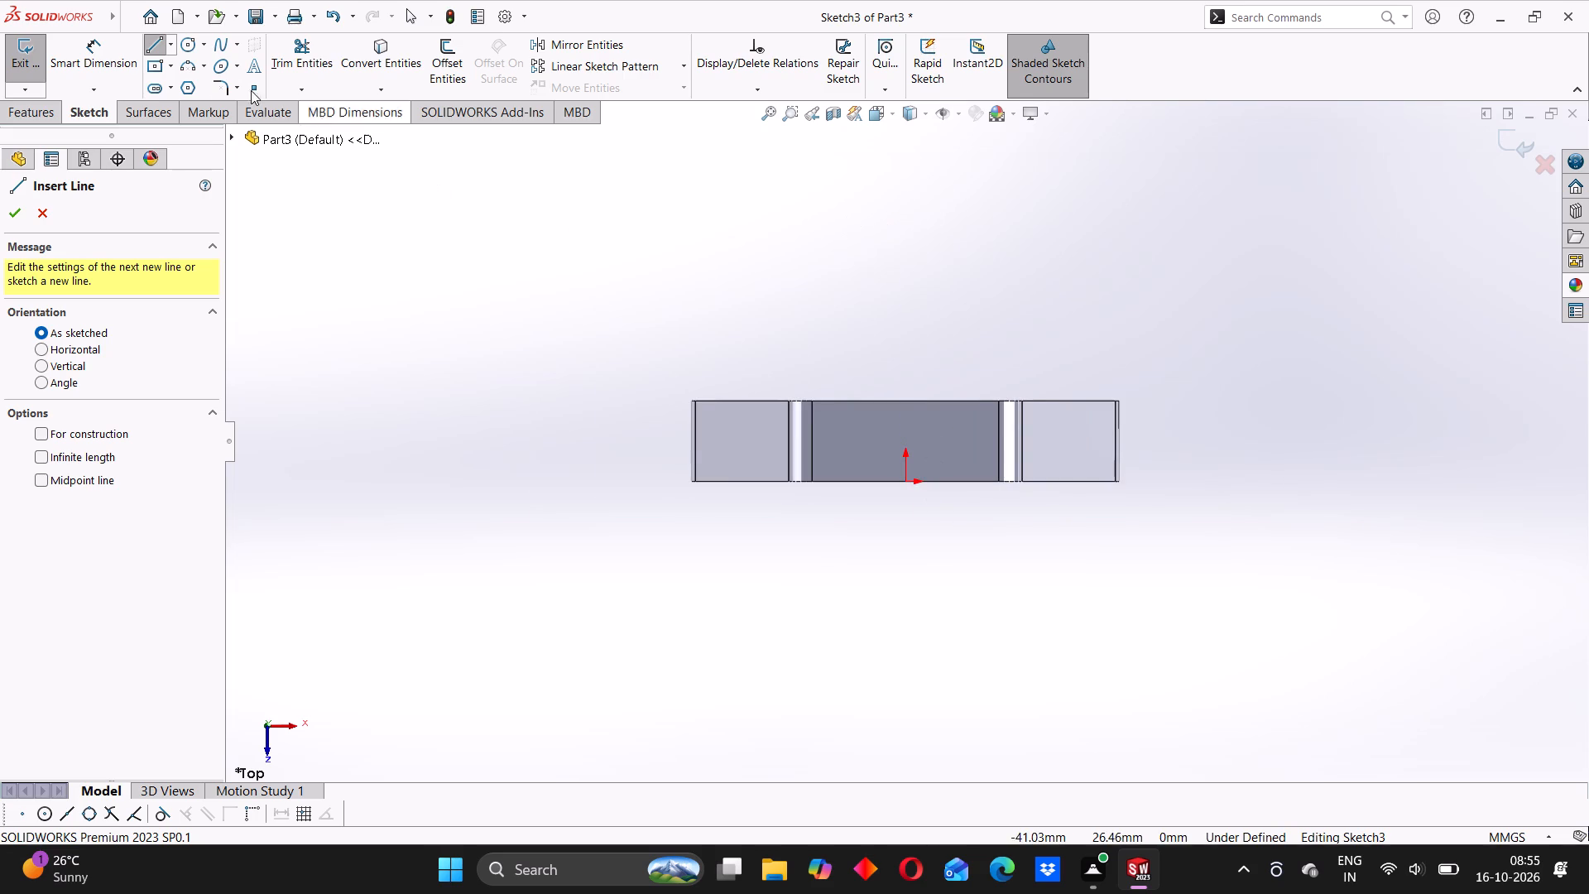
pyautogui.click(900, 225)
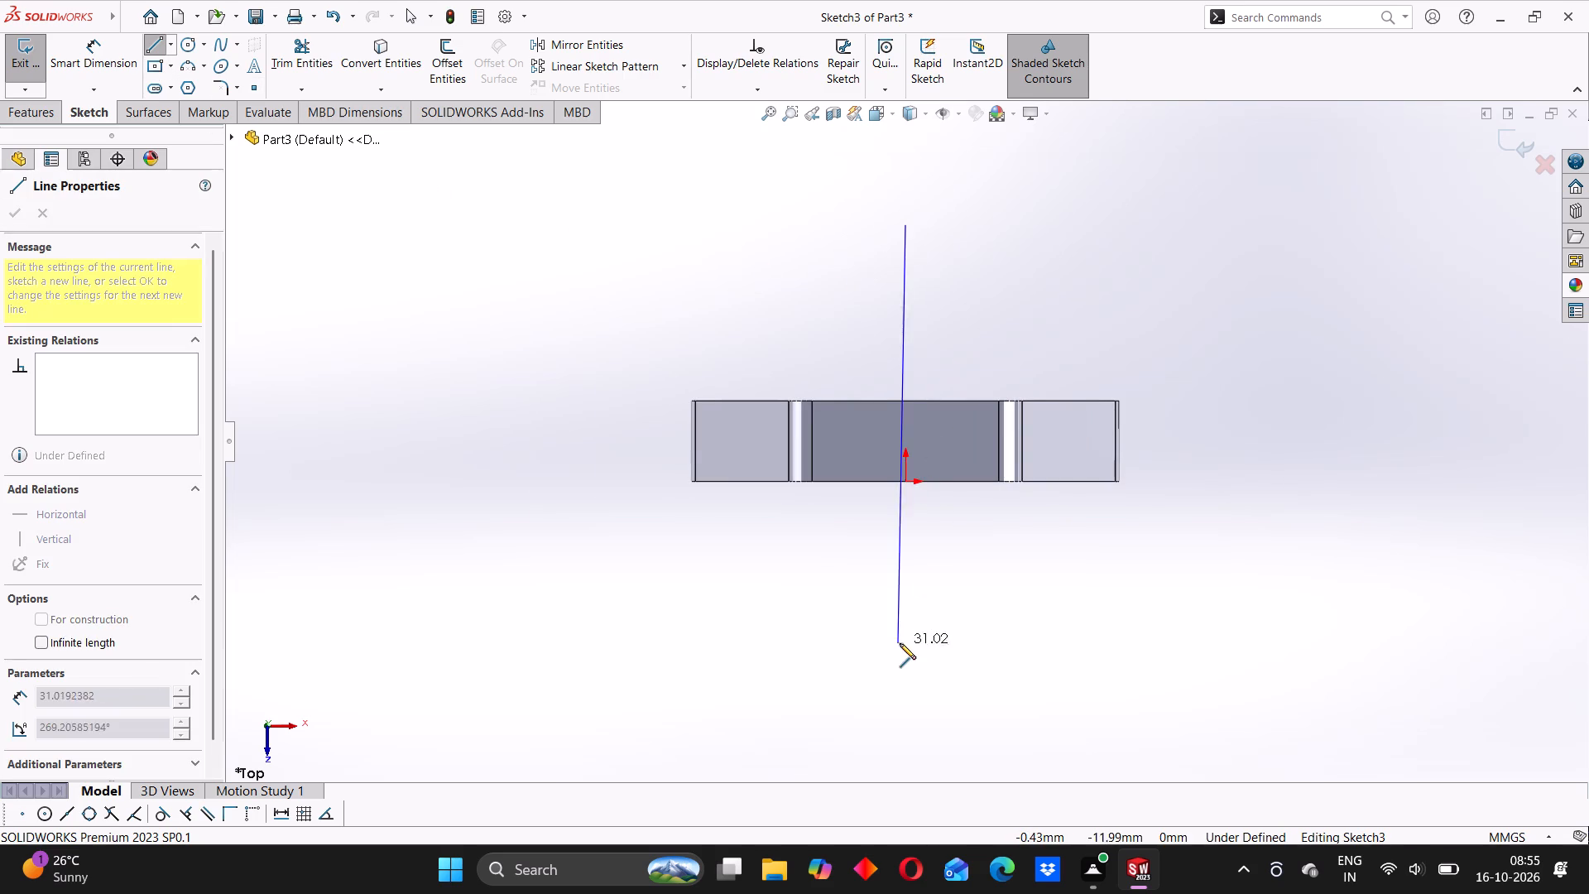
pyautogui.click(905, 700)
pyautogui.rightClick(602, 533)
pyautogui.click(626, 543)
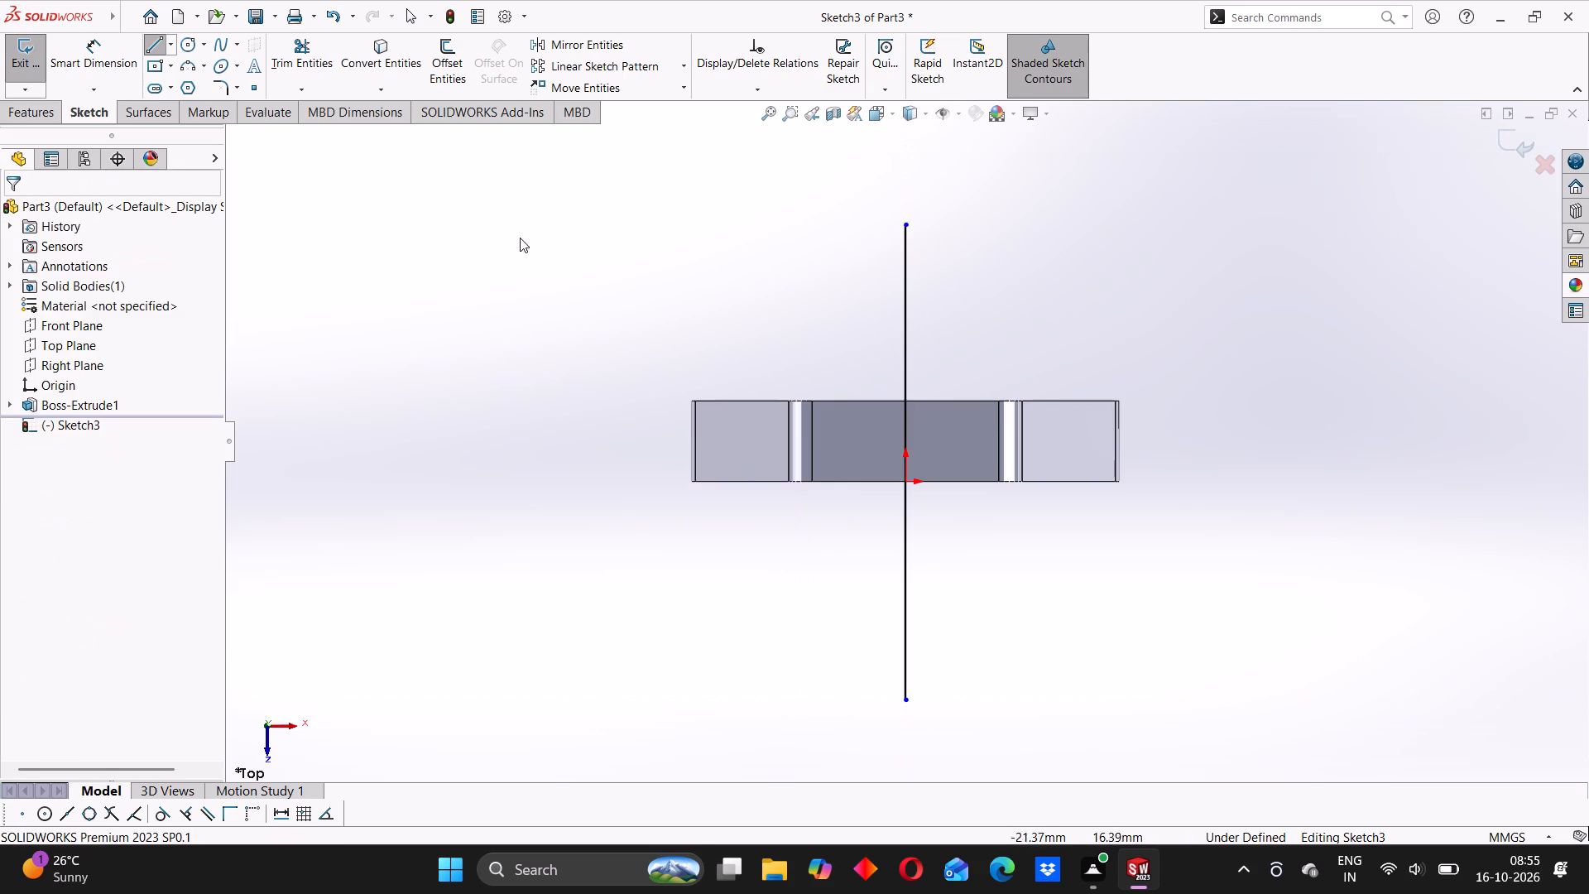
pyautogui.rightClick(908, 276)
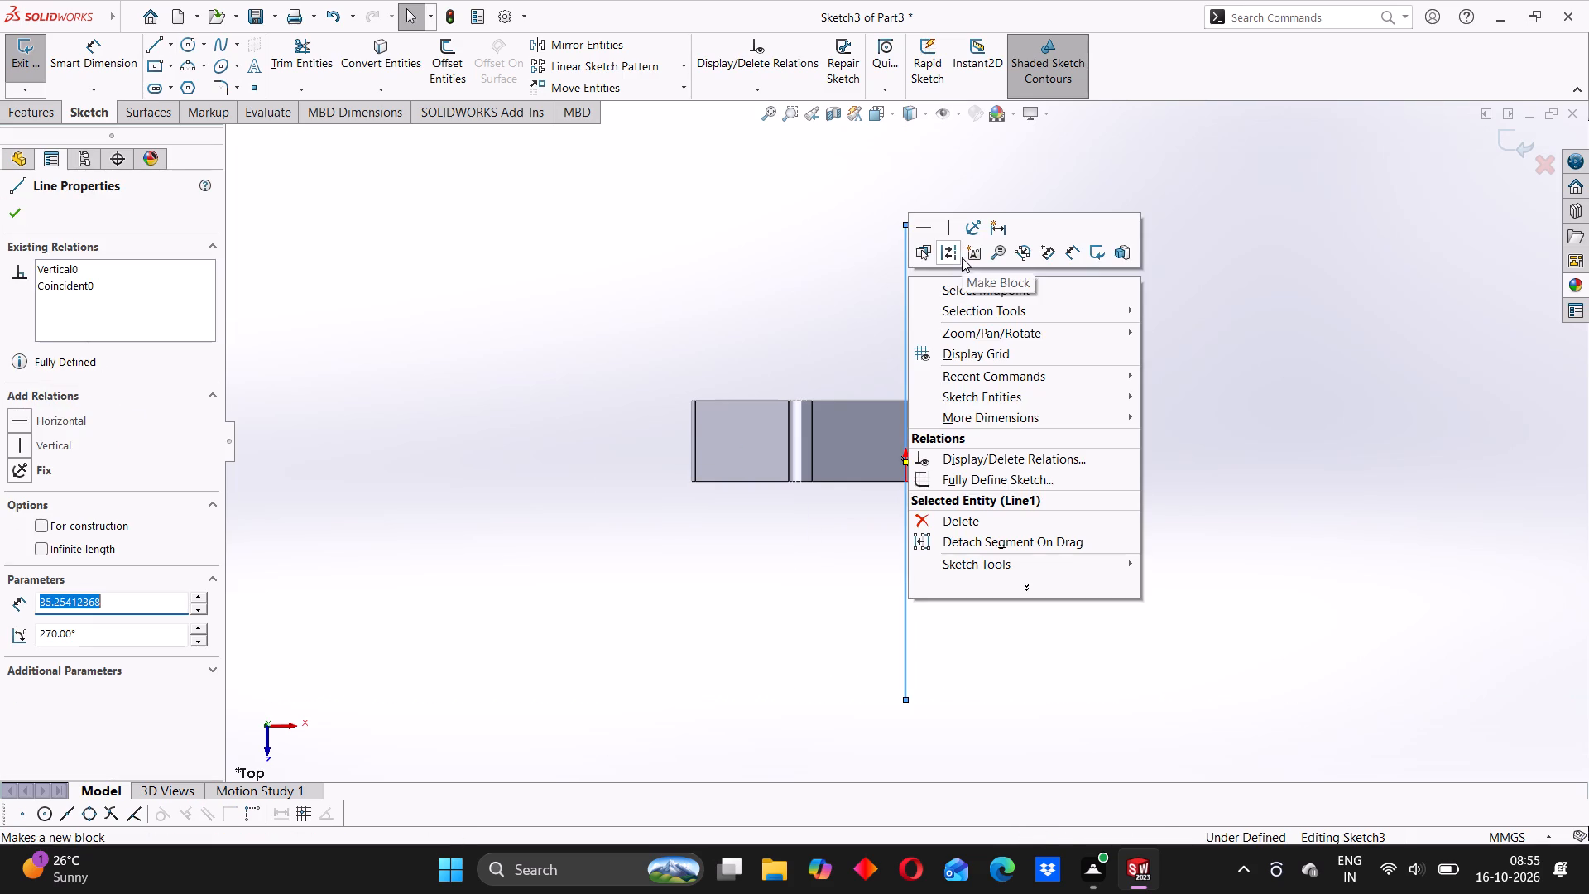
pyautogui.click(958, 257)
pyautogui.click(755, 296)
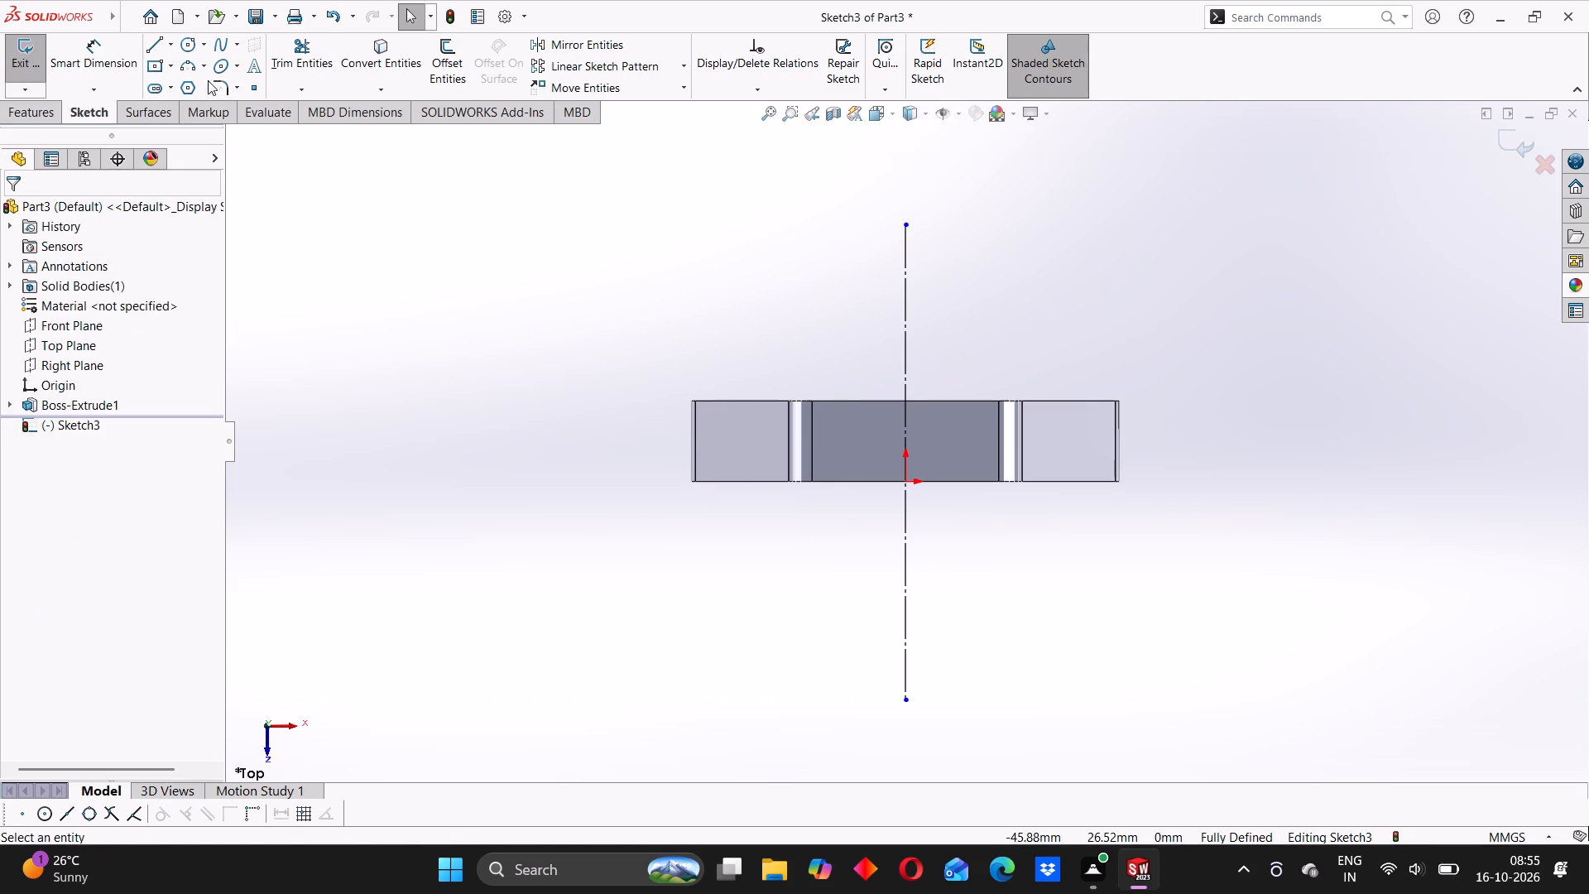
# Sketch an open half-profile from the centreline: horizontal line about 8 mm, vertical line about 26.5 mm, and a sloped line back to the centreline.
pyautogui.click(157, 43)
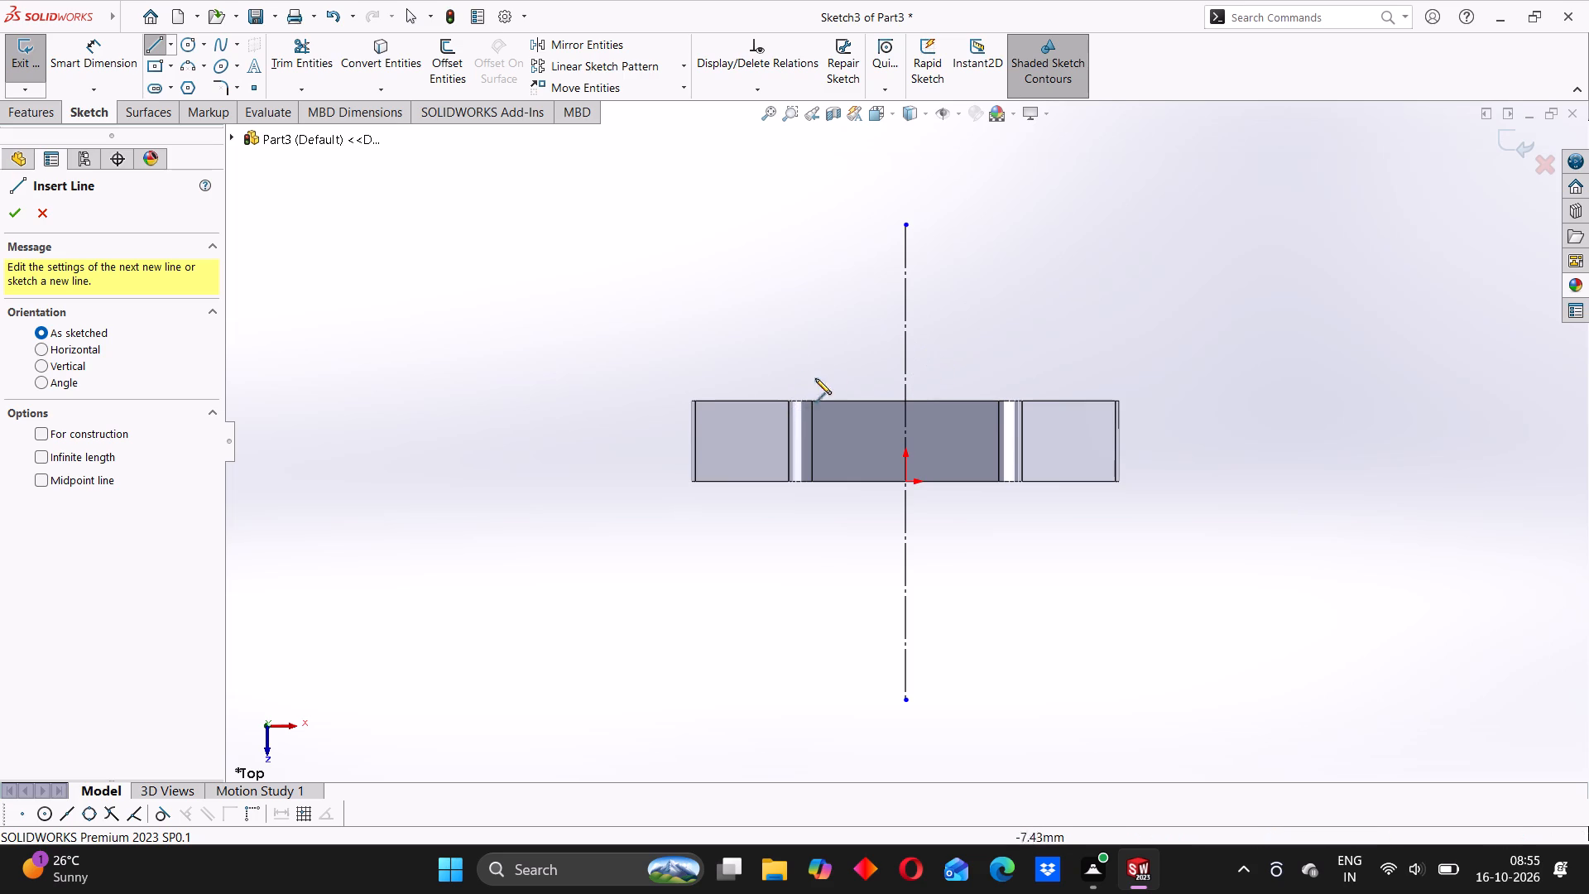
pyautogui.click(906, 258)
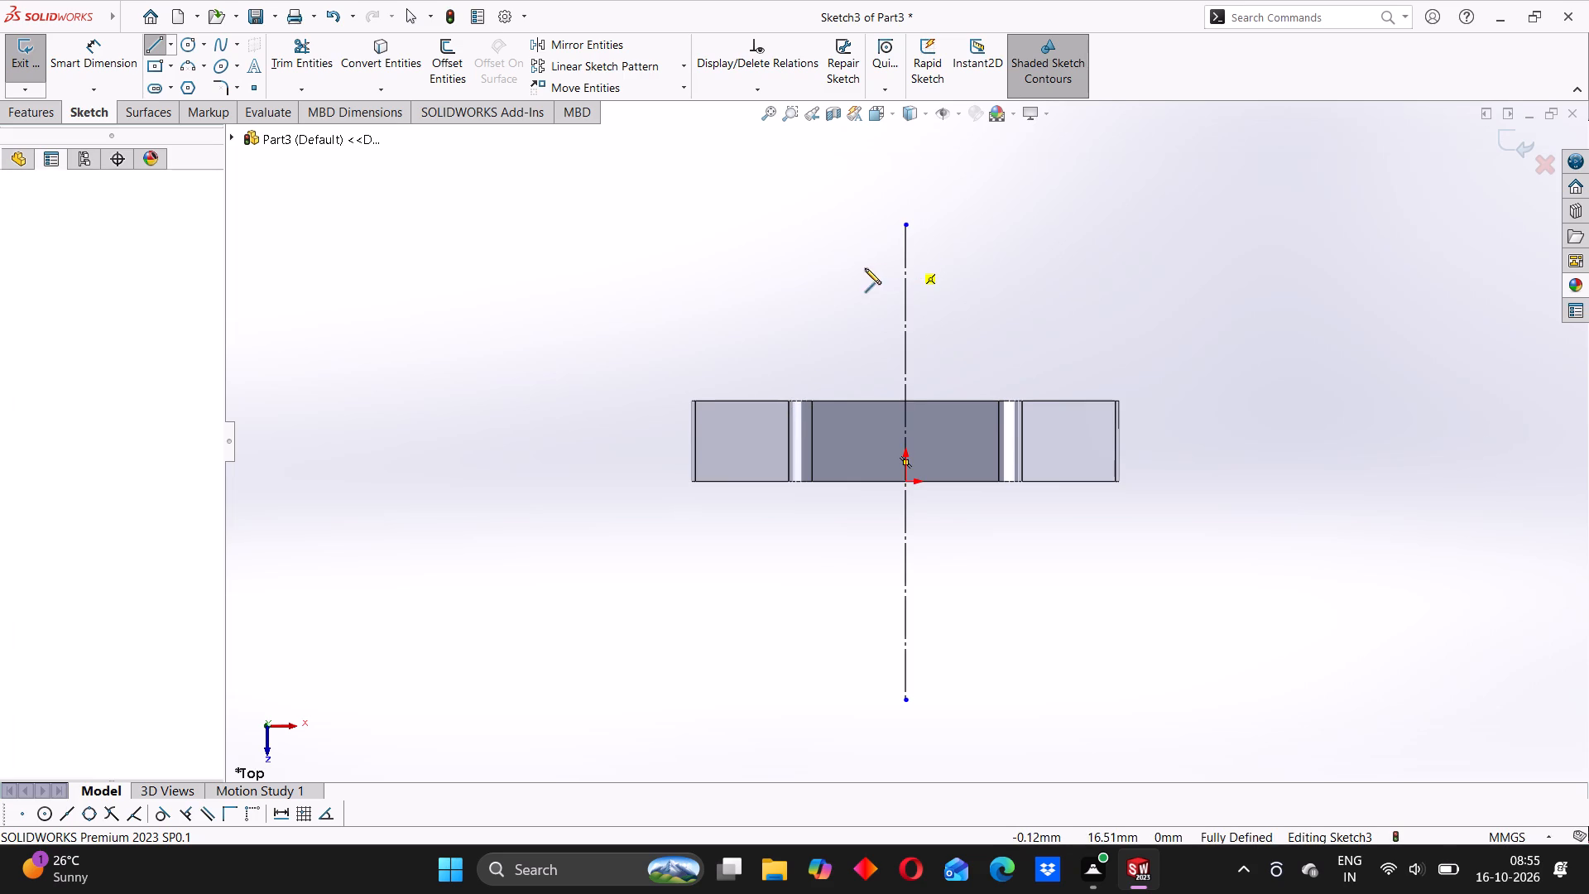
pyautogui.click(796, 260)
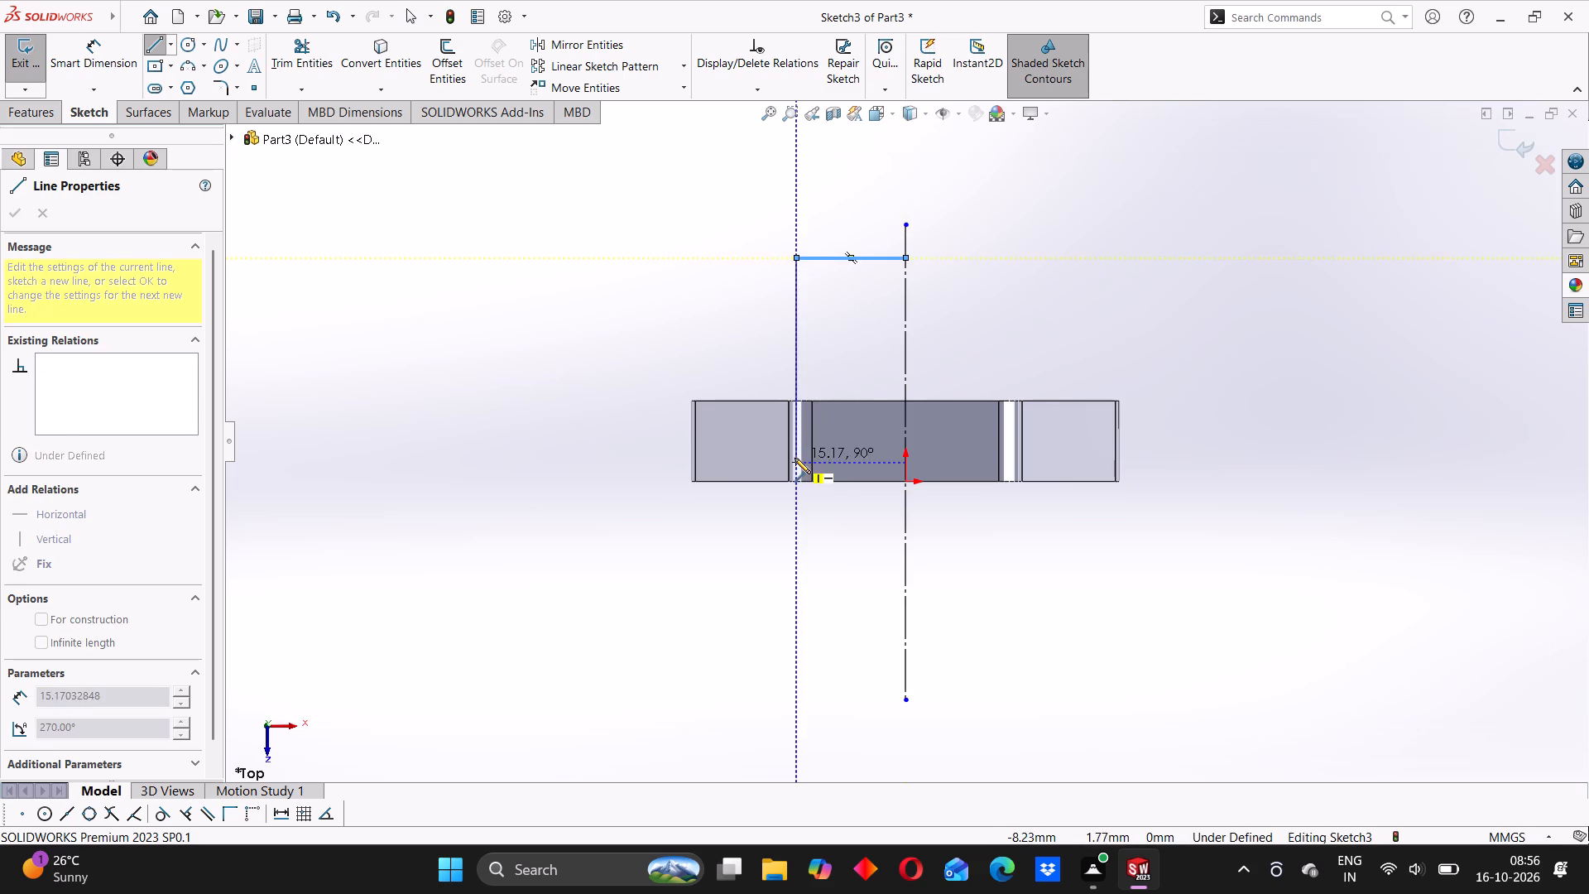
pyautogui.click(797, 616)
pyautogui.click(905, 683)
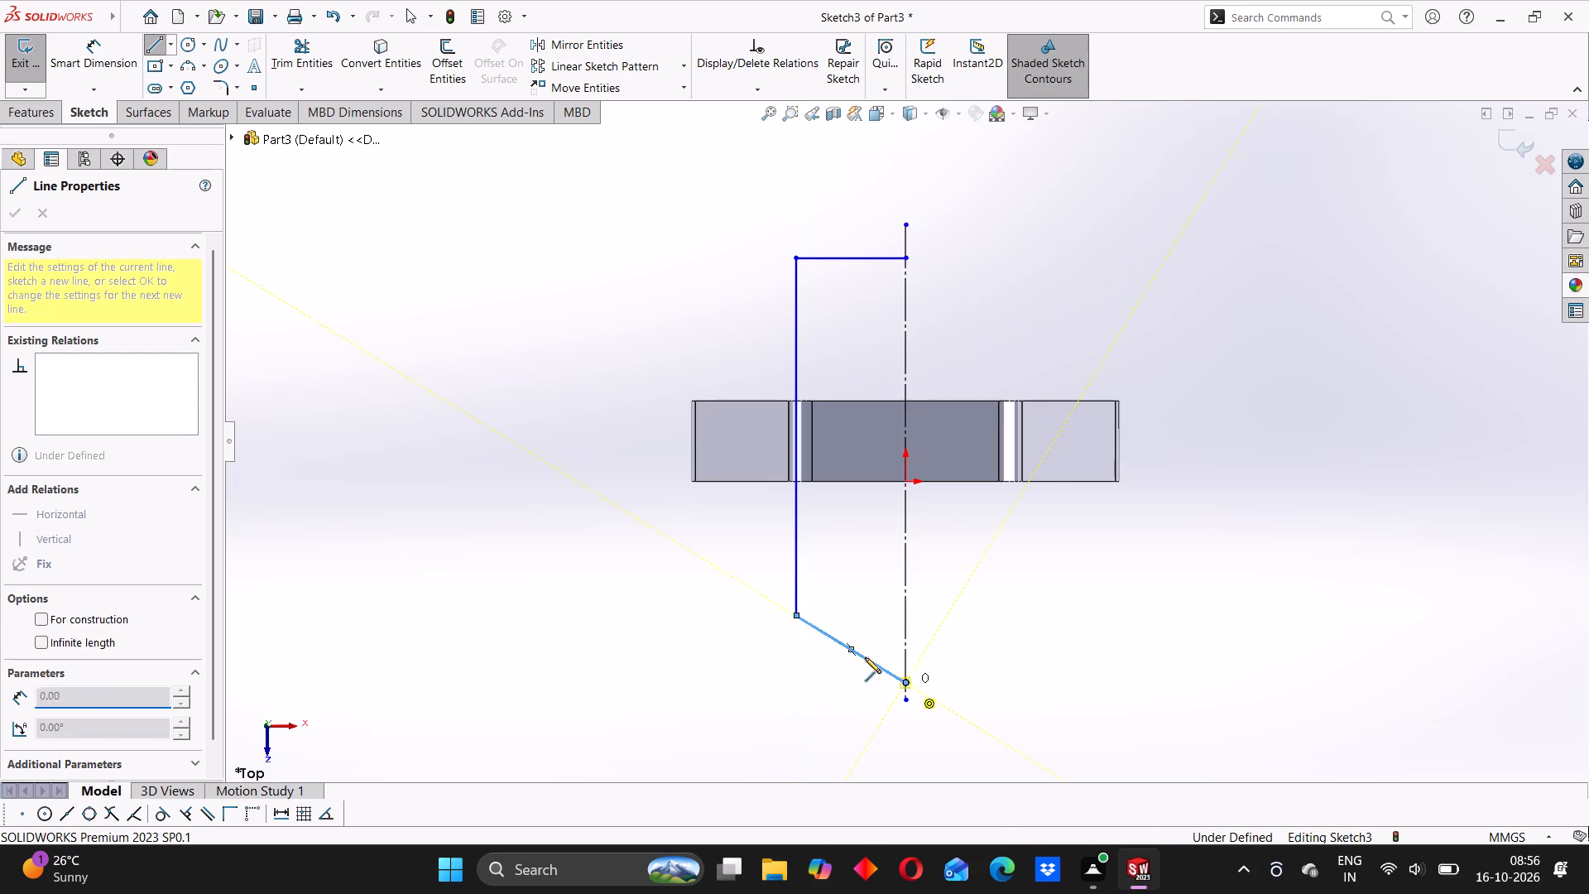
pyautogui.rightClick(598, 383)
pyautogui.click(624, 395)
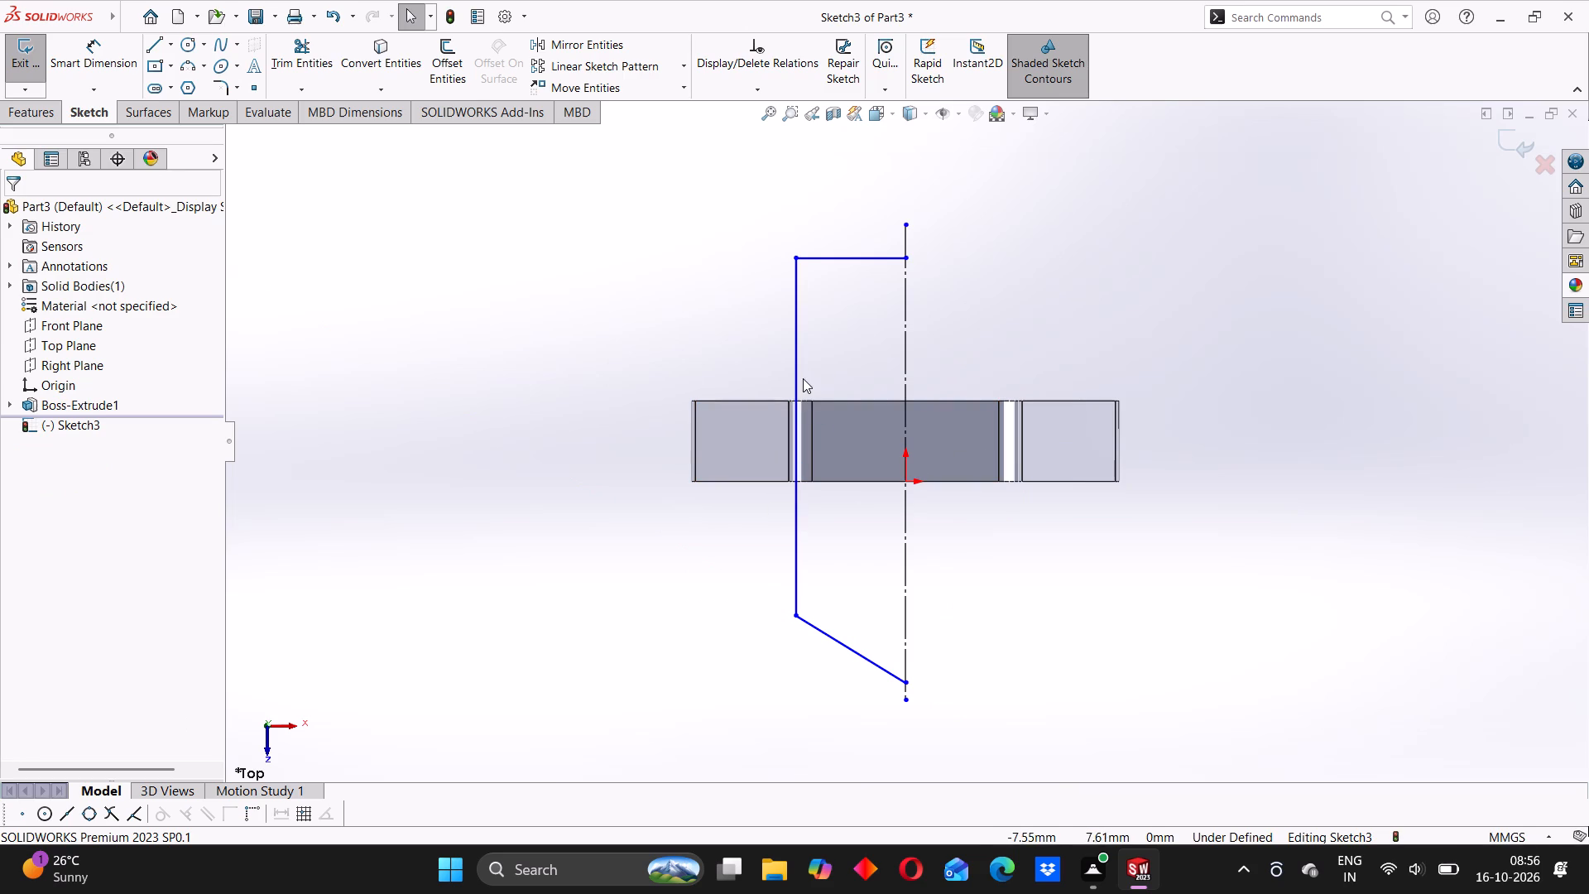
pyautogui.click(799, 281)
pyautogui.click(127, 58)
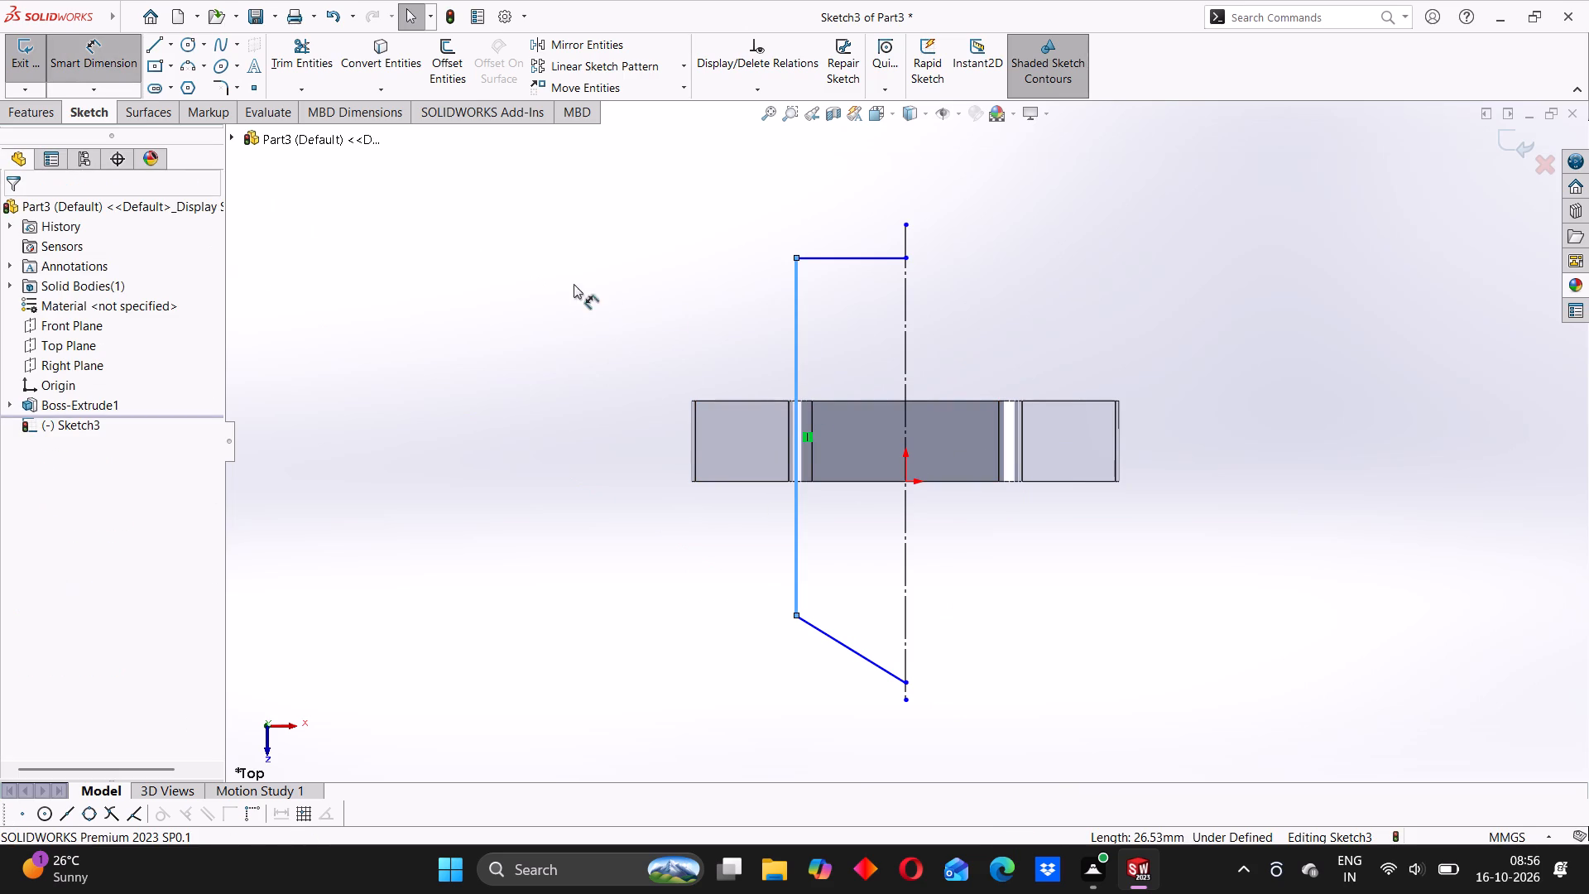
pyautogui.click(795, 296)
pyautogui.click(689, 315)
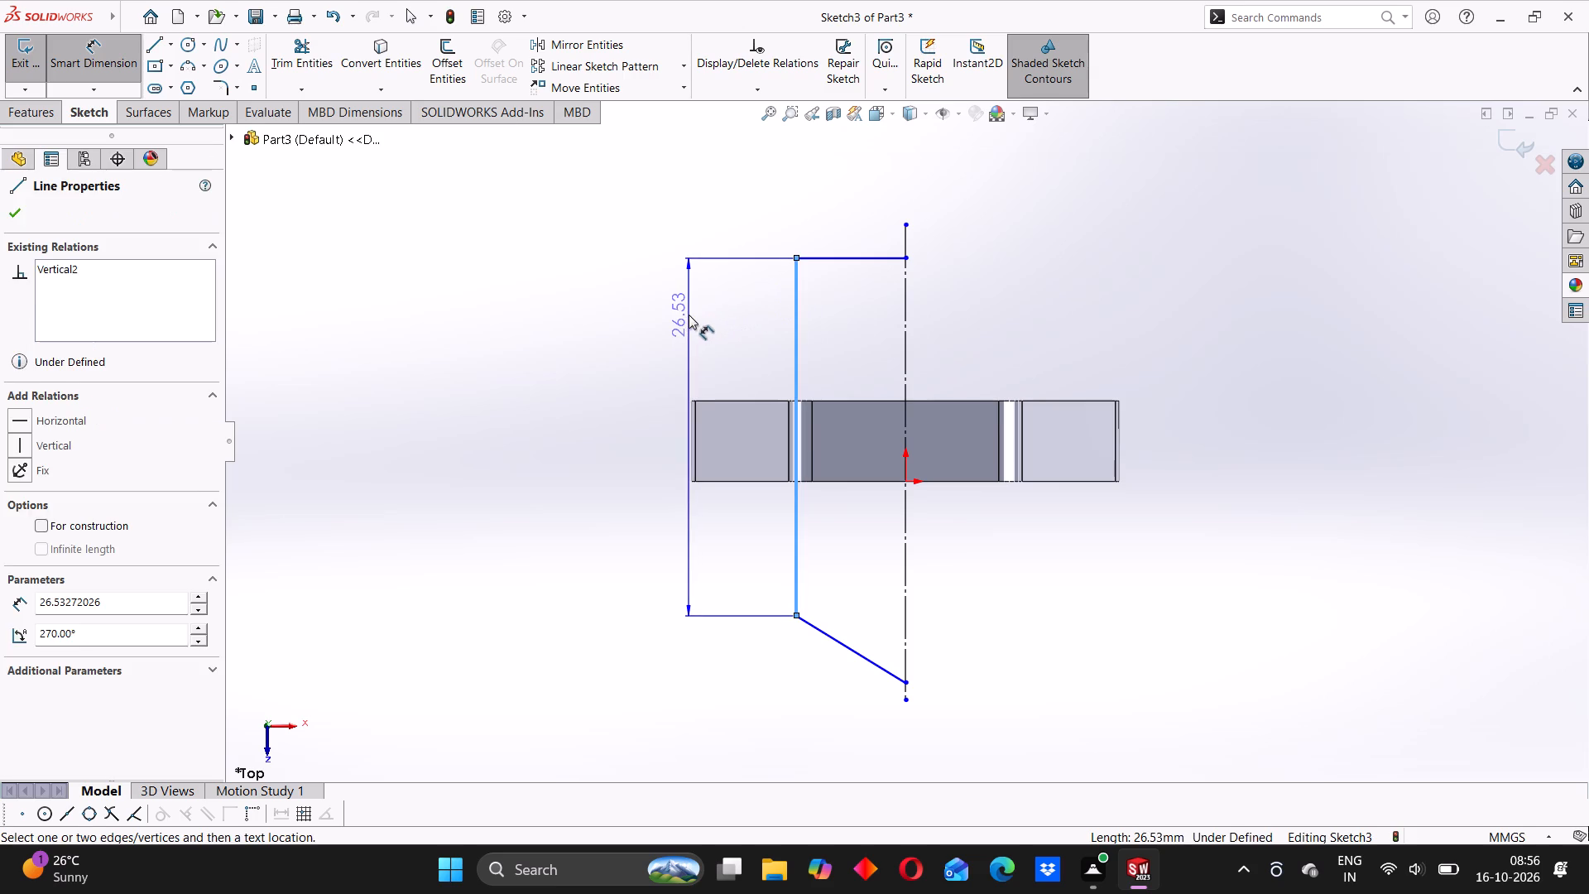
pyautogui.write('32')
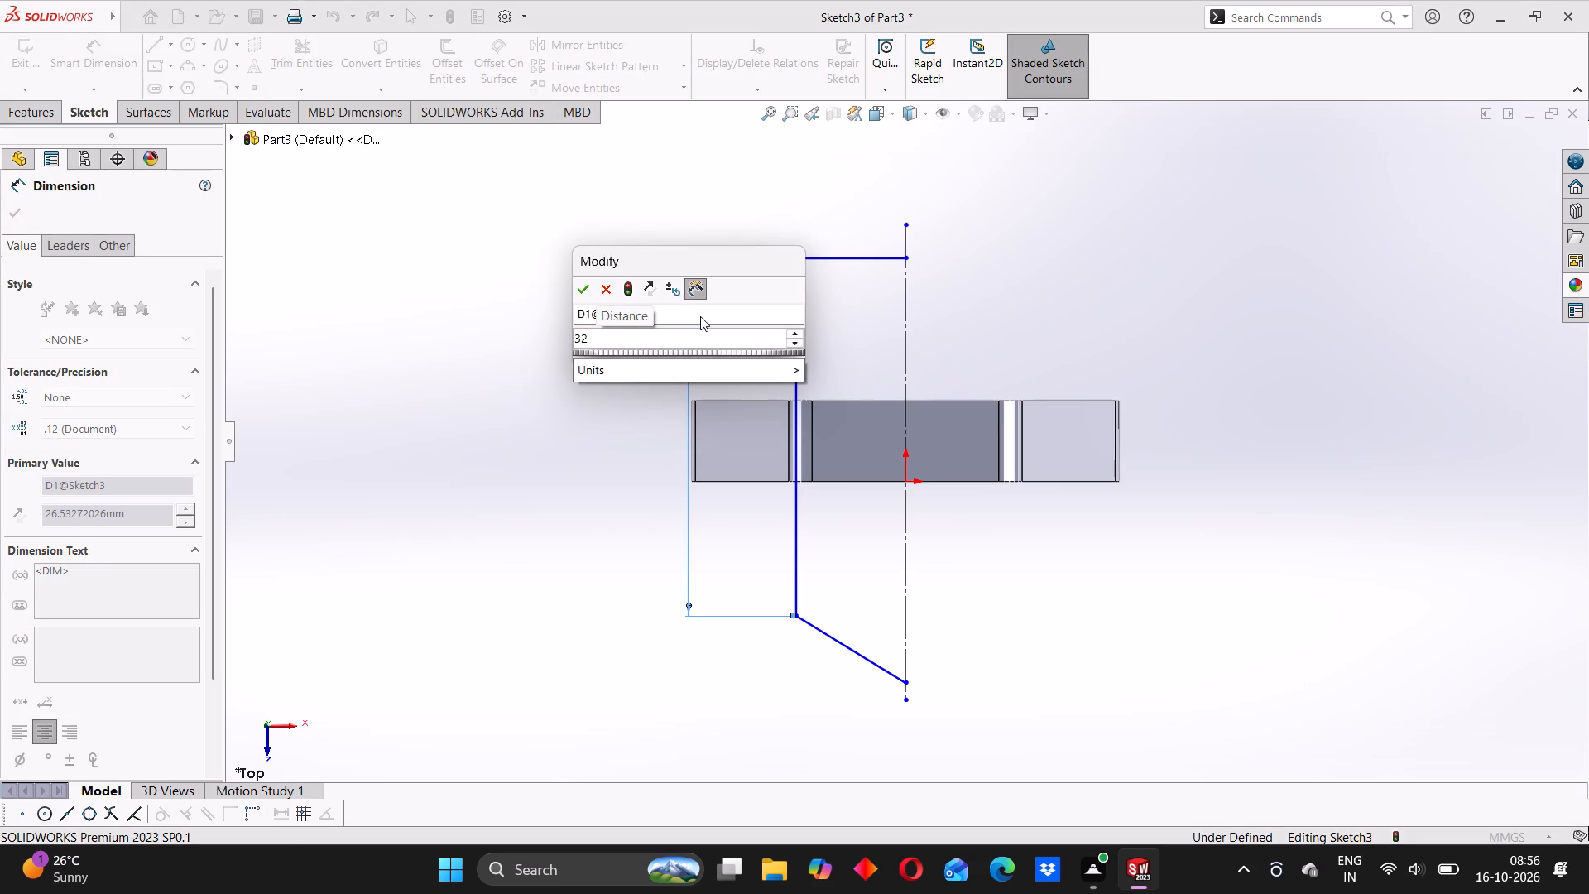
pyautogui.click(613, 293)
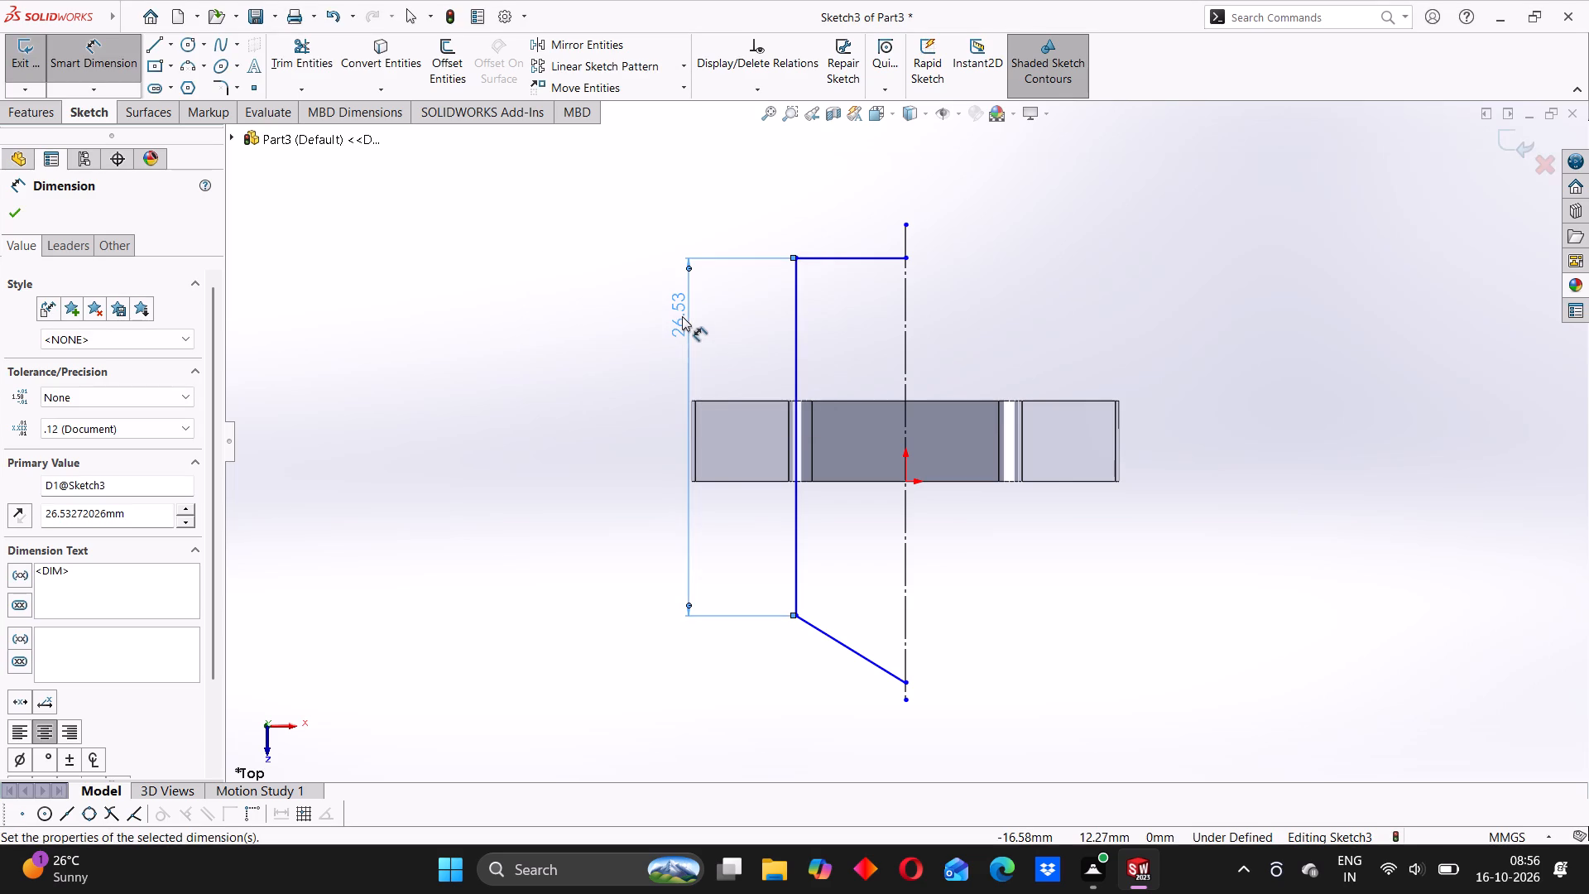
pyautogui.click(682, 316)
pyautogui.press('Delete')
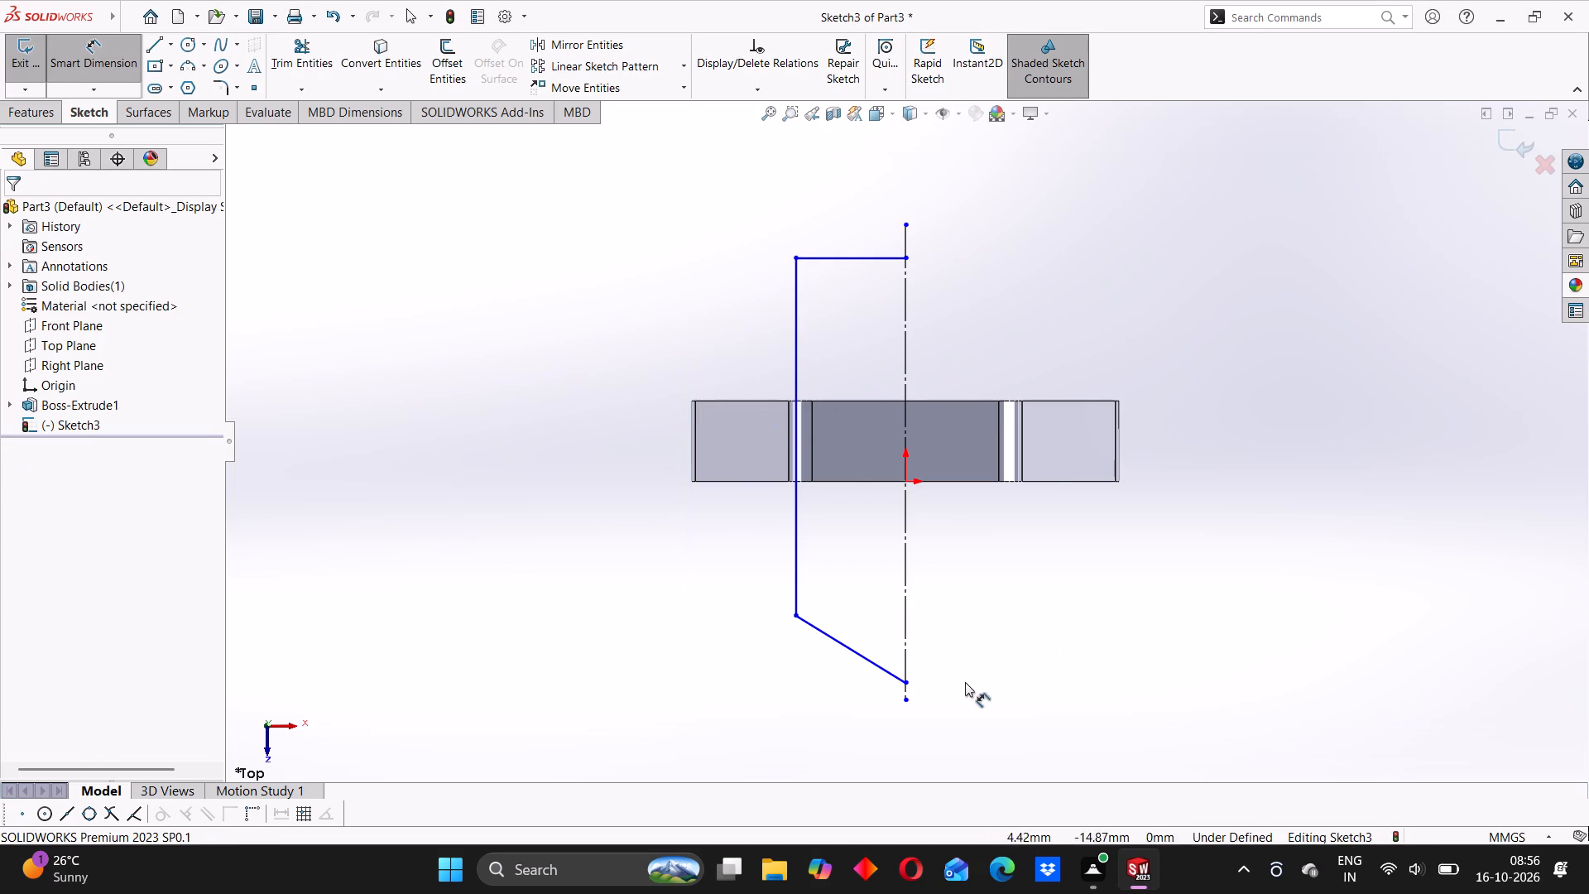
# Dimension the profile's overall height from its bottom tip to its top line as 32 mm.
pyautogui.click(903, 680)
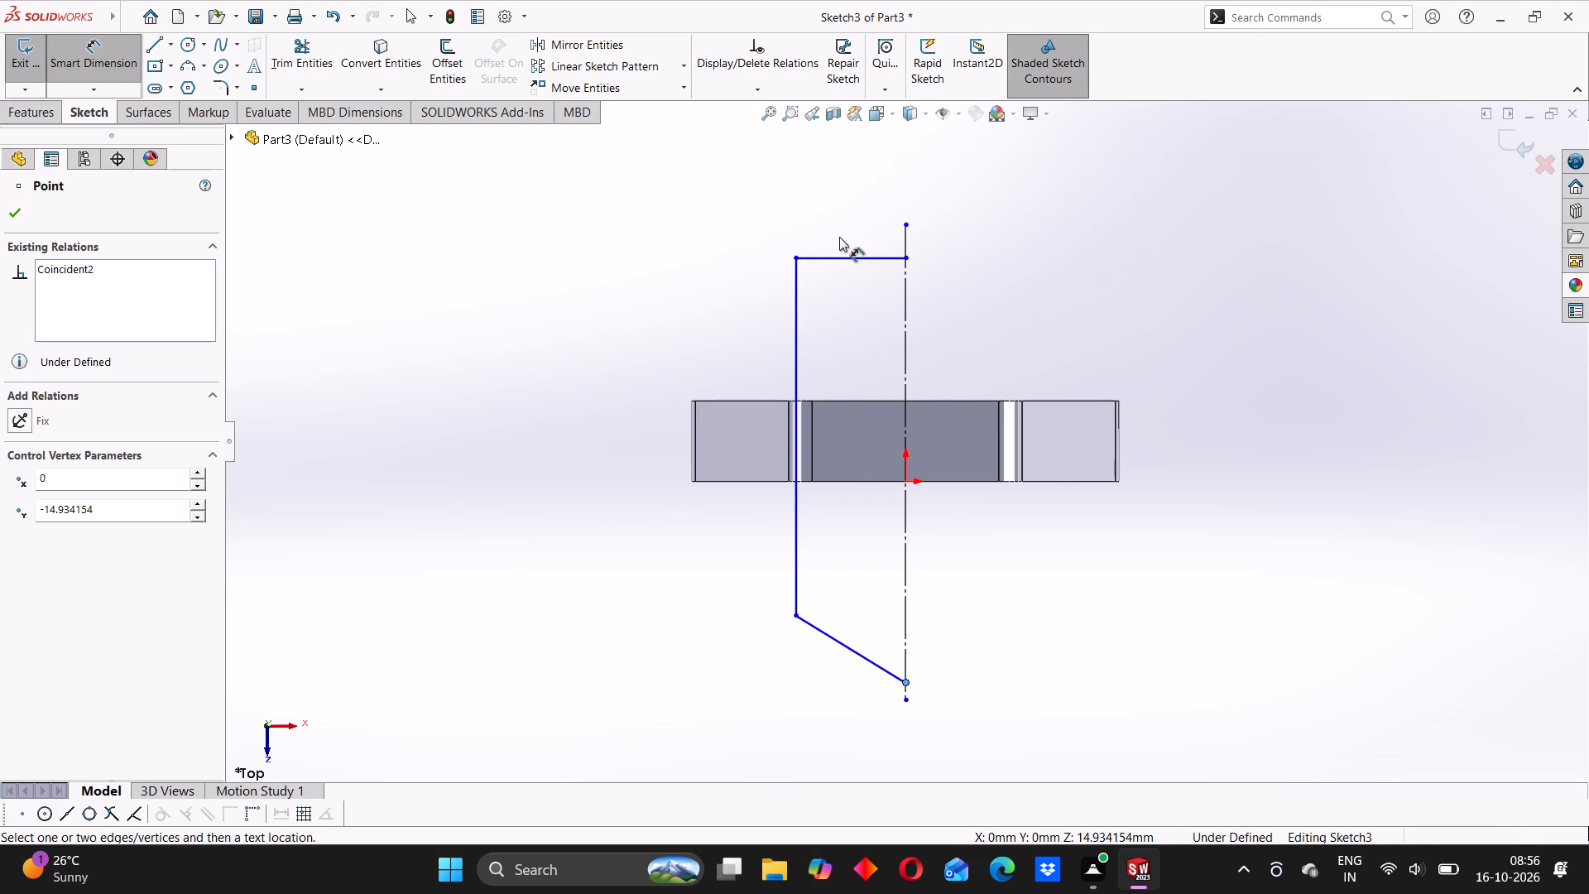
pyautogui.click(851, 257)
pyautogui.click(673, 312)
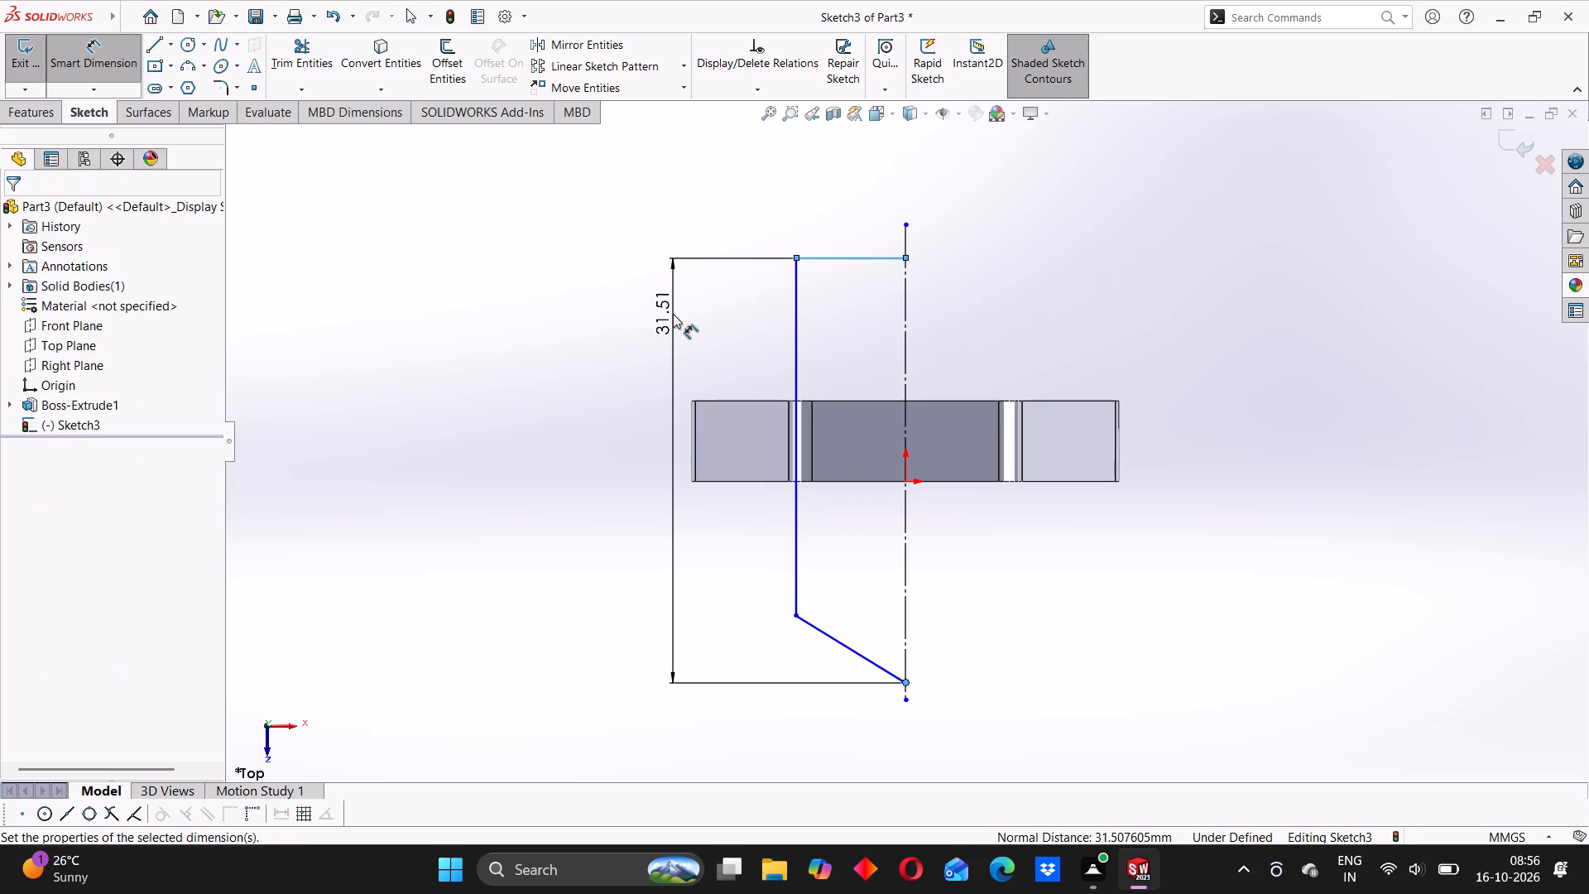
pyautogui.write('32')
pyautogui.press('Return')
pyautogui.click(538, 394)
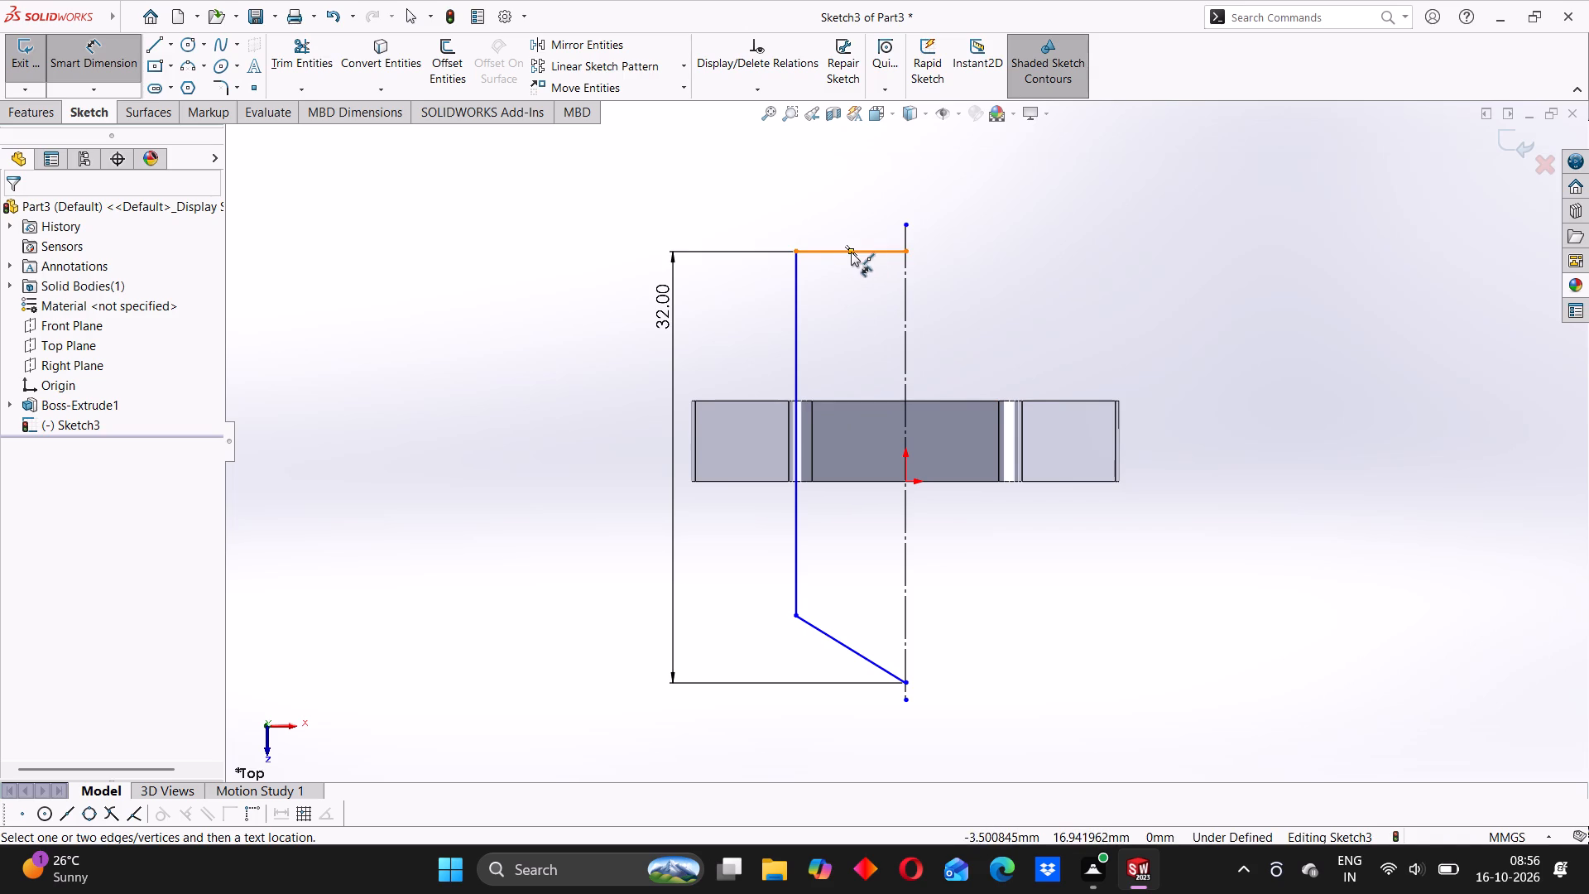
# Add a 16 mm diameter dimension between the profile's vertical line and the construction centreline.
pyautogui.click(796, 270)
pyautogui.click(905, 278)
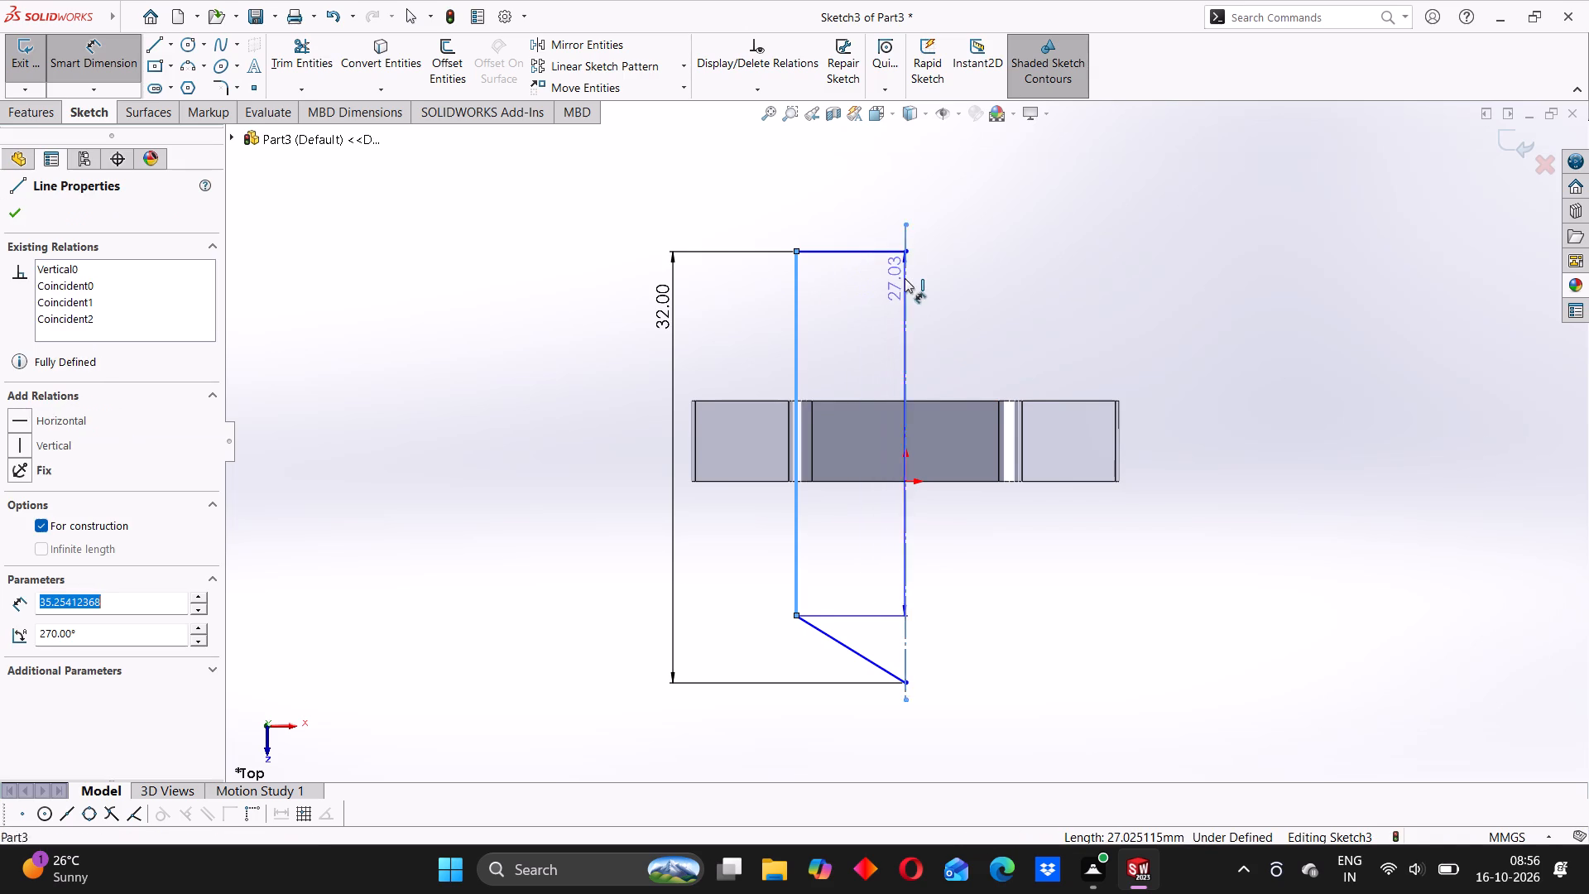
pyautogui.click(936, 175)
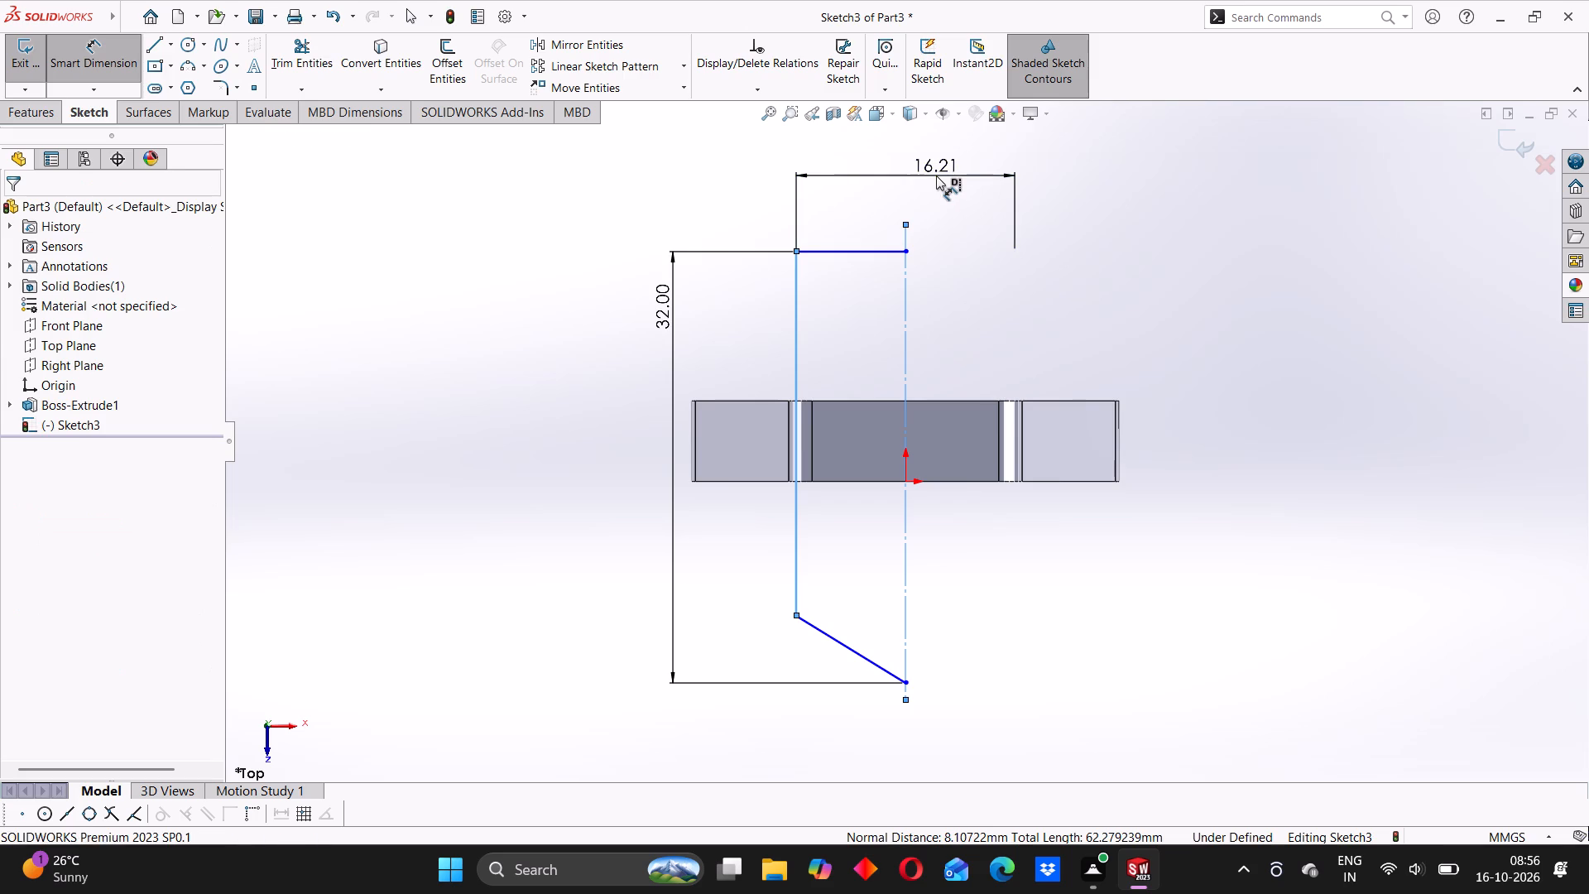
pyautogui.write('16')
pyautogui.press('Return')
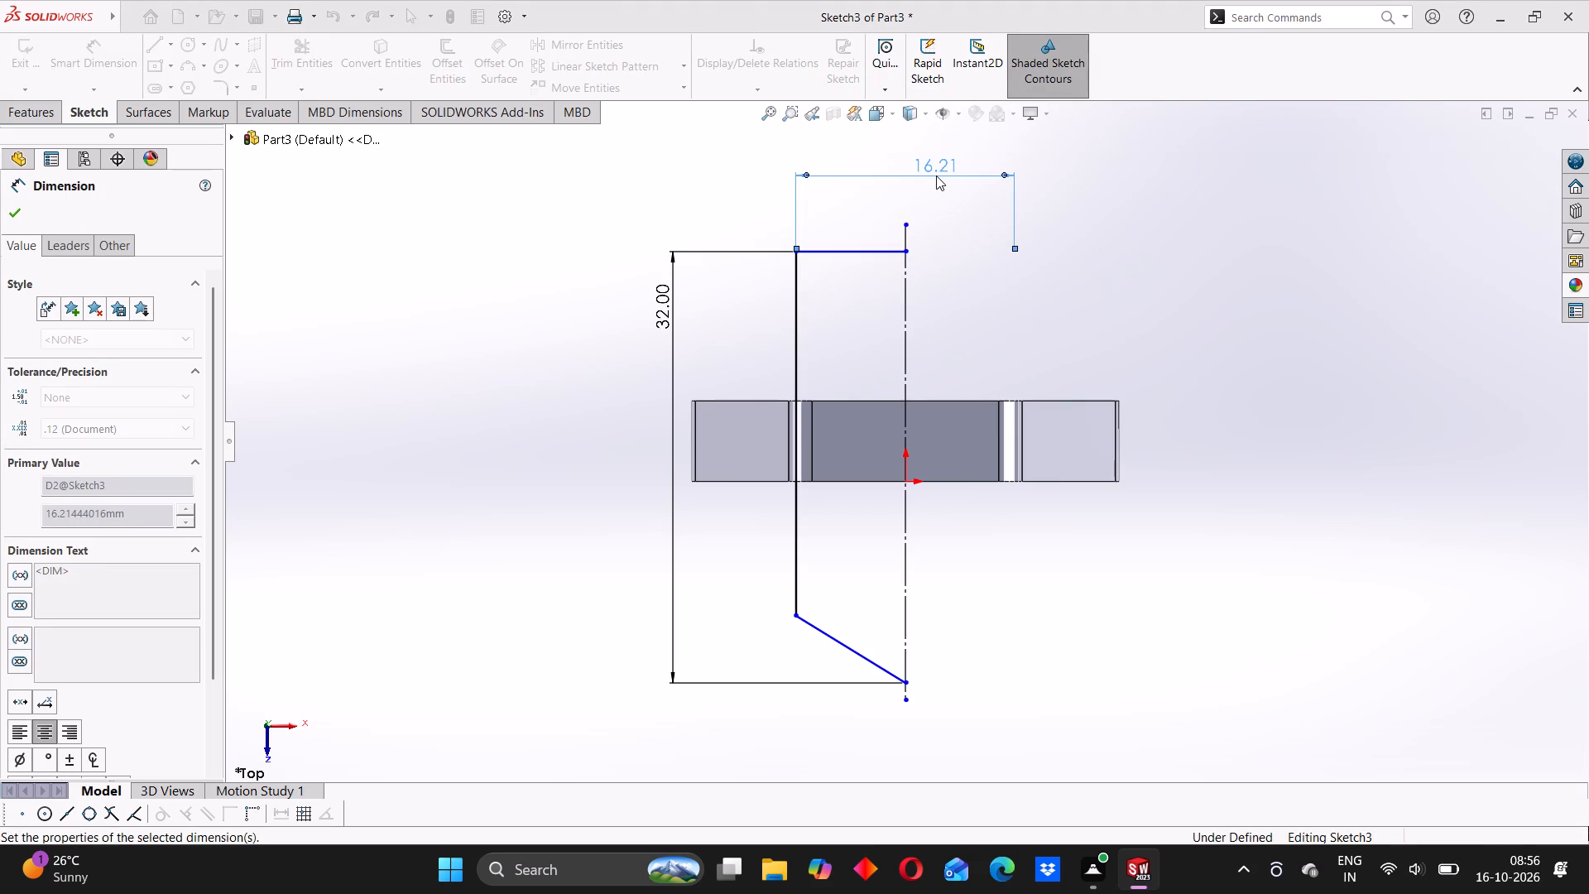
pyautogui.click(629, 401)
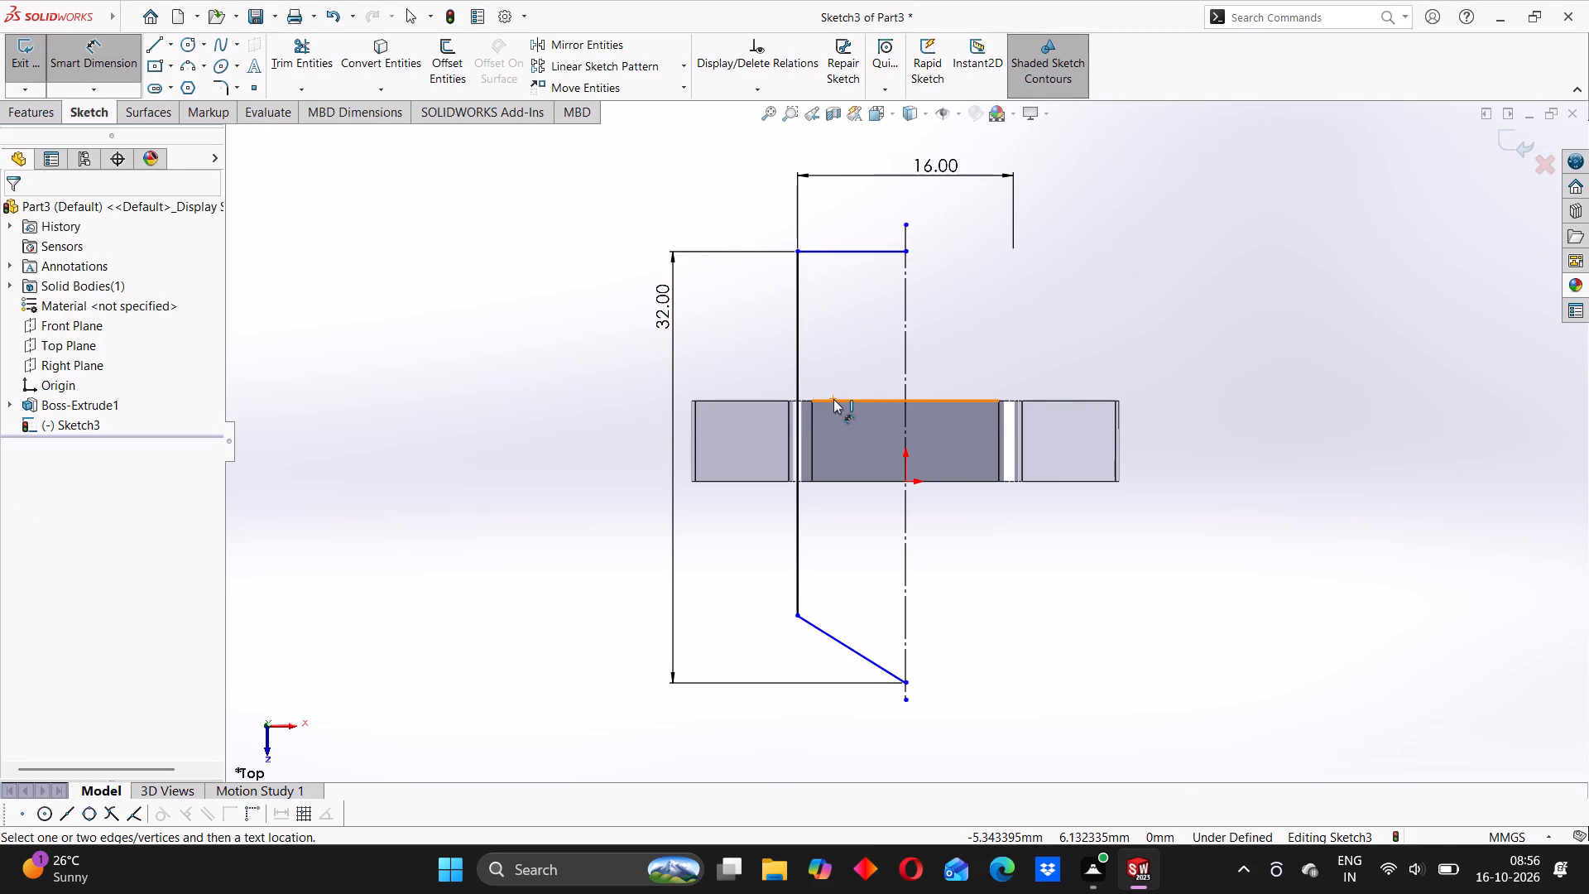
# Dimension the distance from the hexagonal head's upper edge to the profile's top line as 11 mm.
pyautogui.click(833, 399)
pyautogui.click(846, 254)
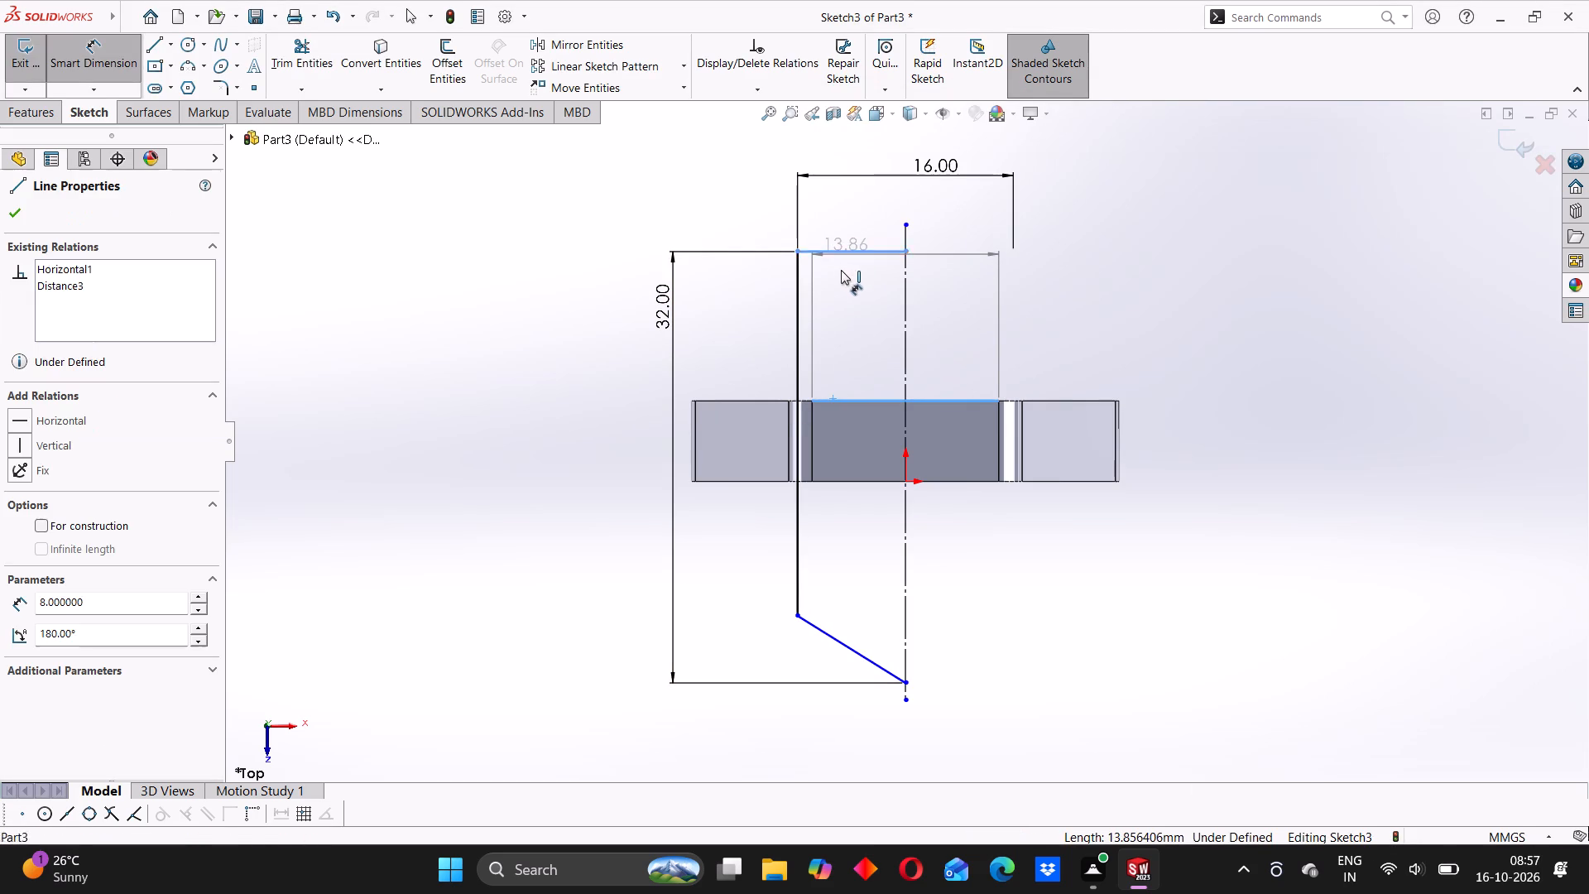
pyautogui.click(845, 299)
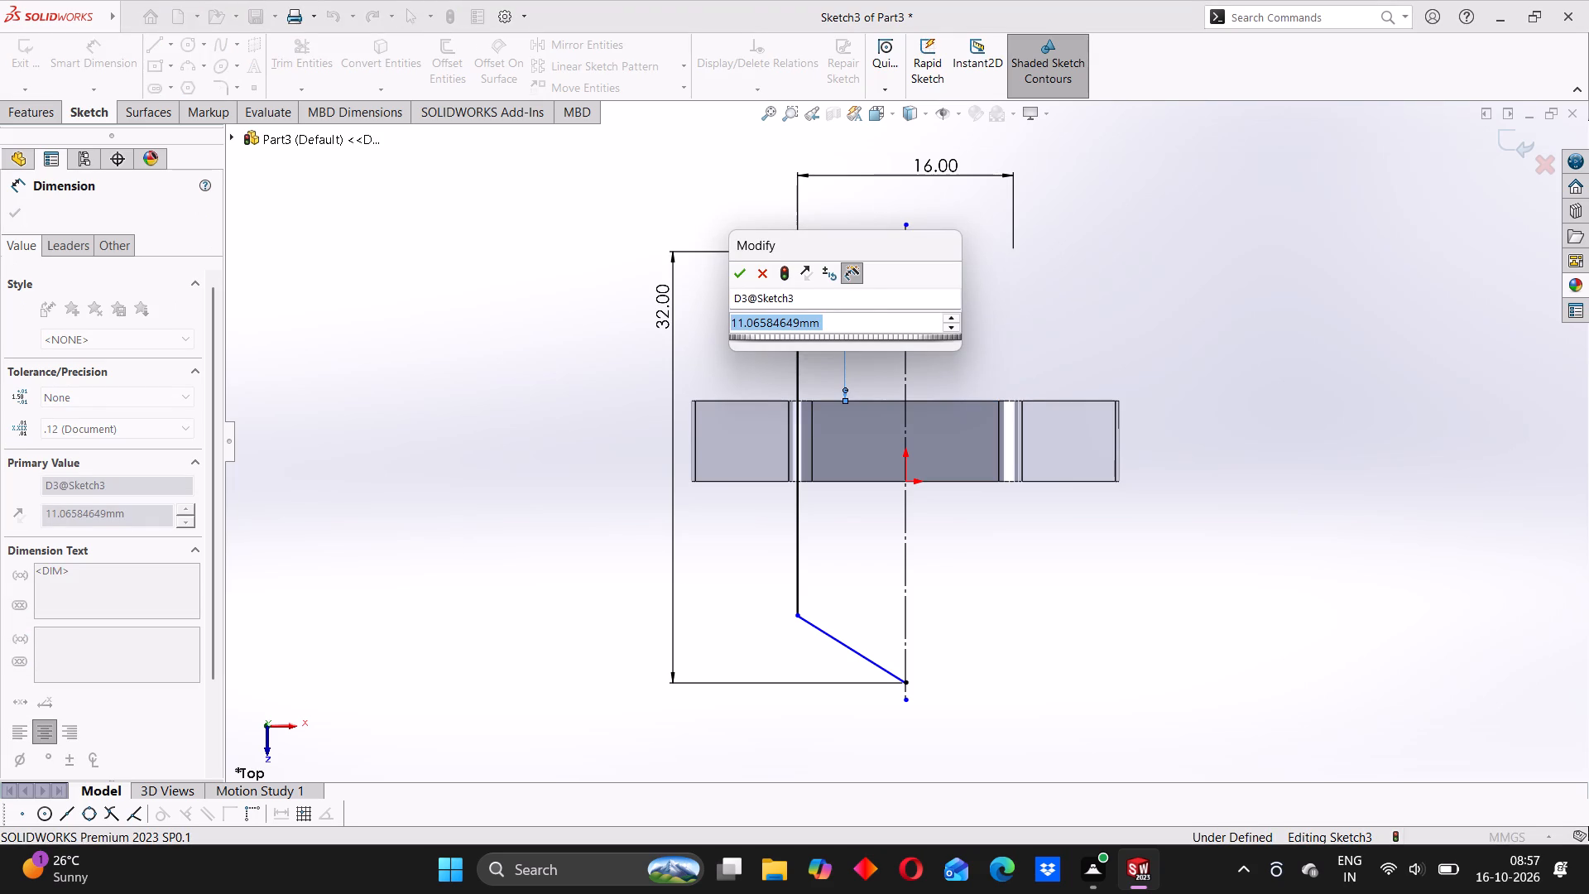
pyautogui.write('32-21')
pyautogui.press('Return')
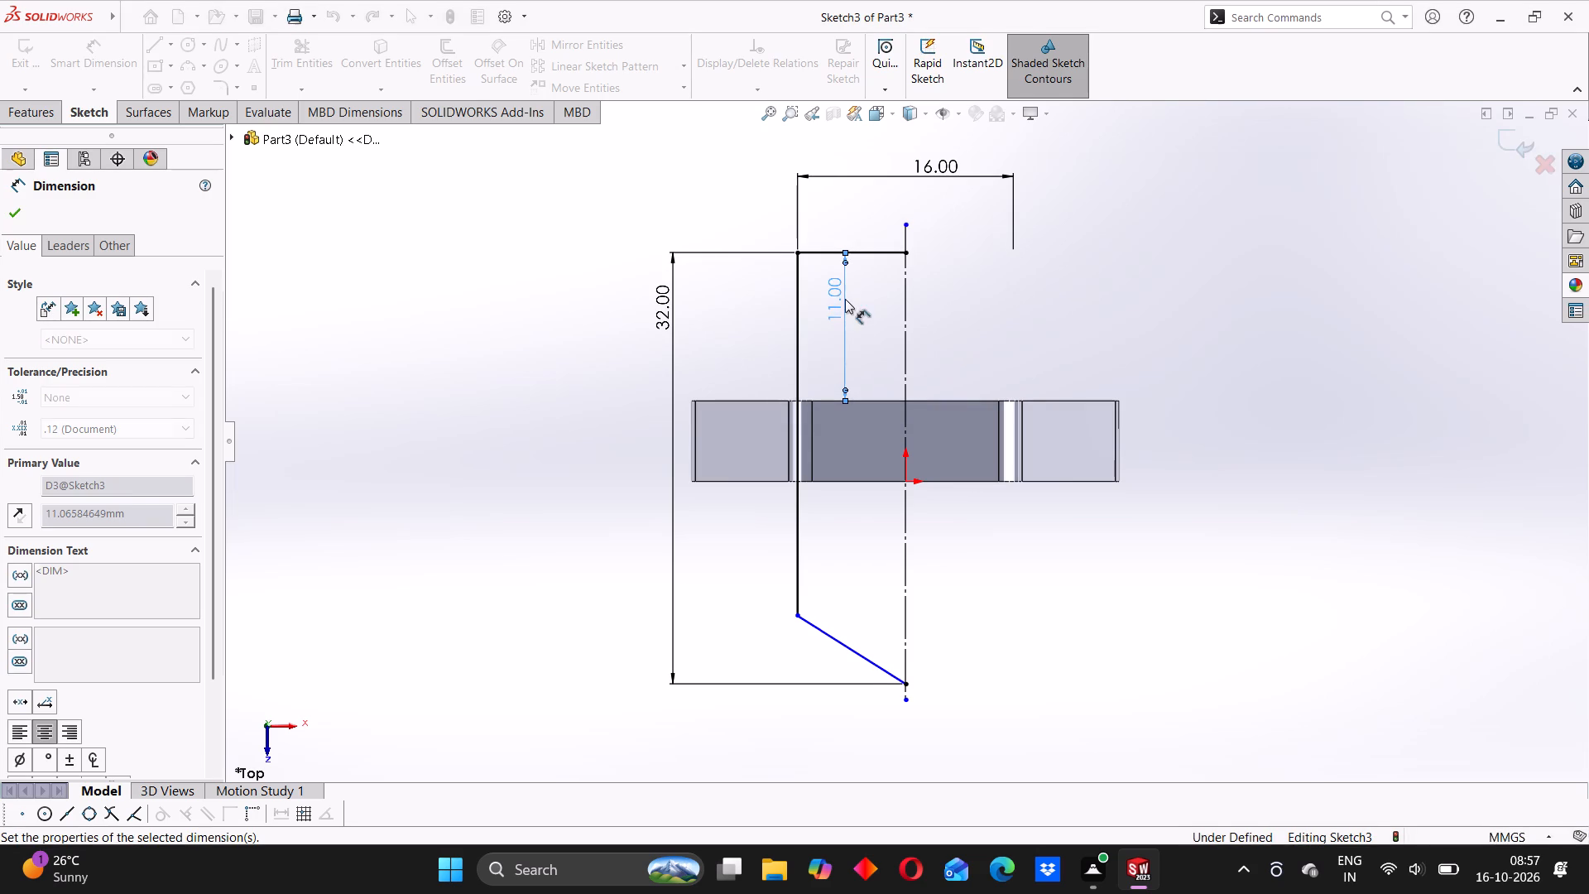
pyautogui.click(531, 464)
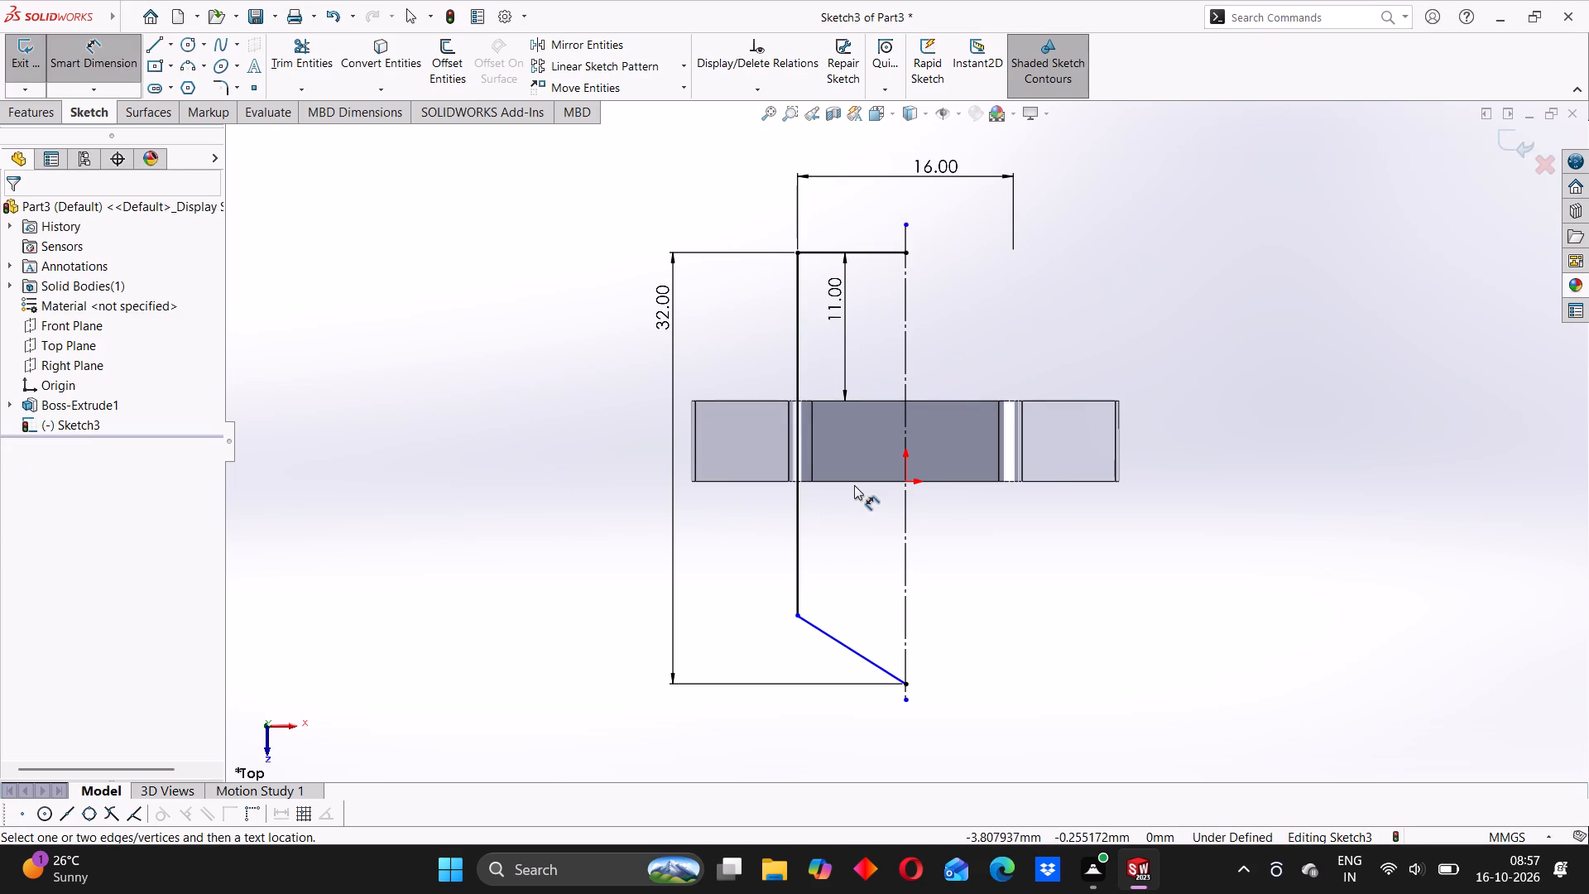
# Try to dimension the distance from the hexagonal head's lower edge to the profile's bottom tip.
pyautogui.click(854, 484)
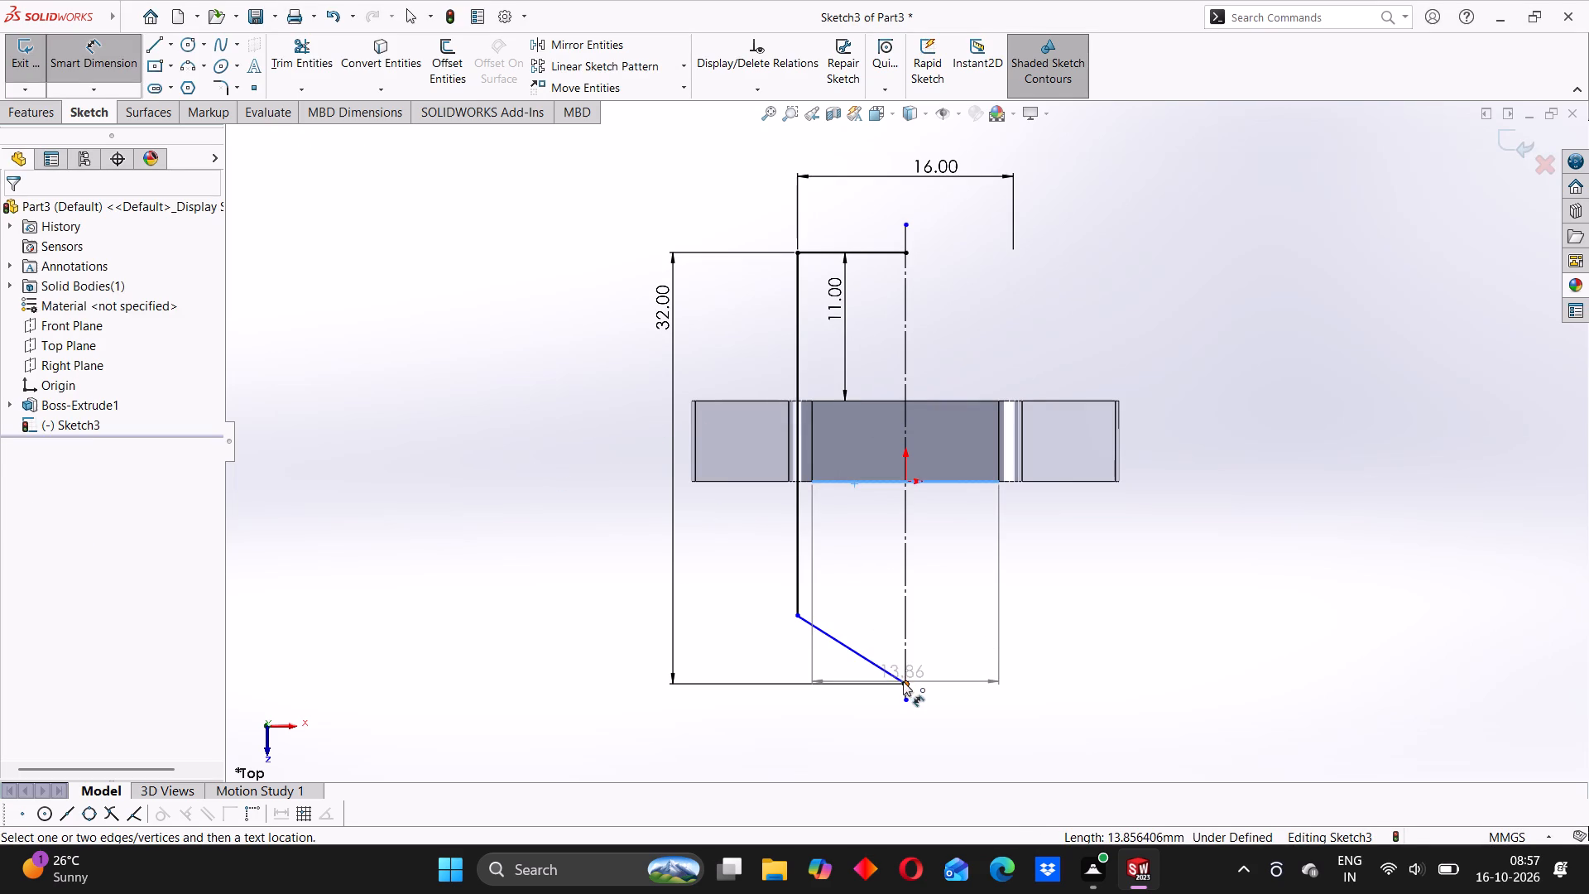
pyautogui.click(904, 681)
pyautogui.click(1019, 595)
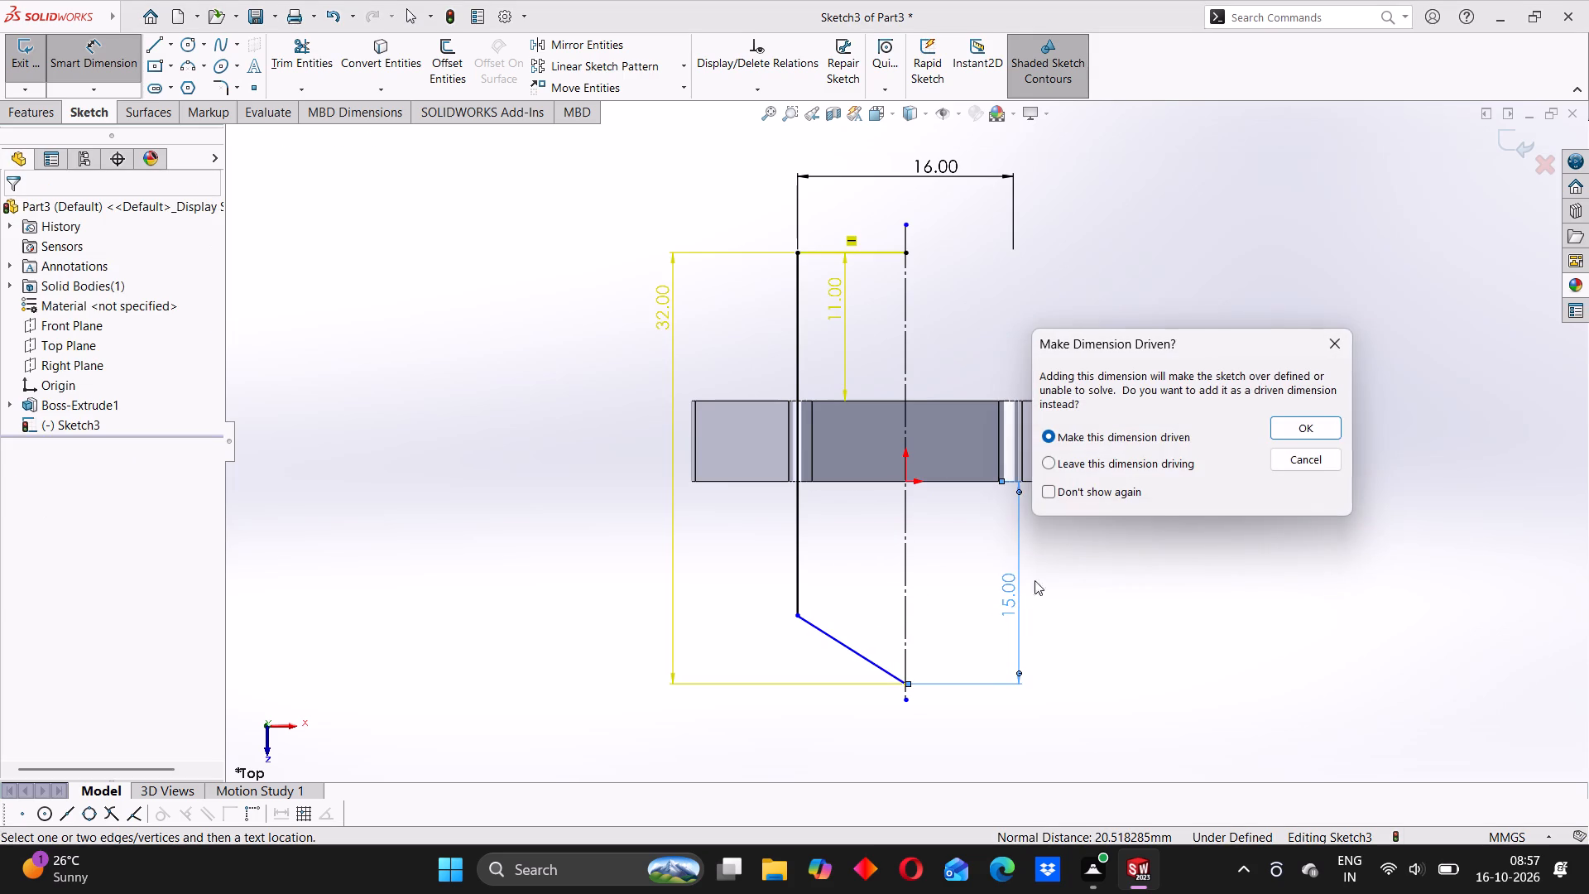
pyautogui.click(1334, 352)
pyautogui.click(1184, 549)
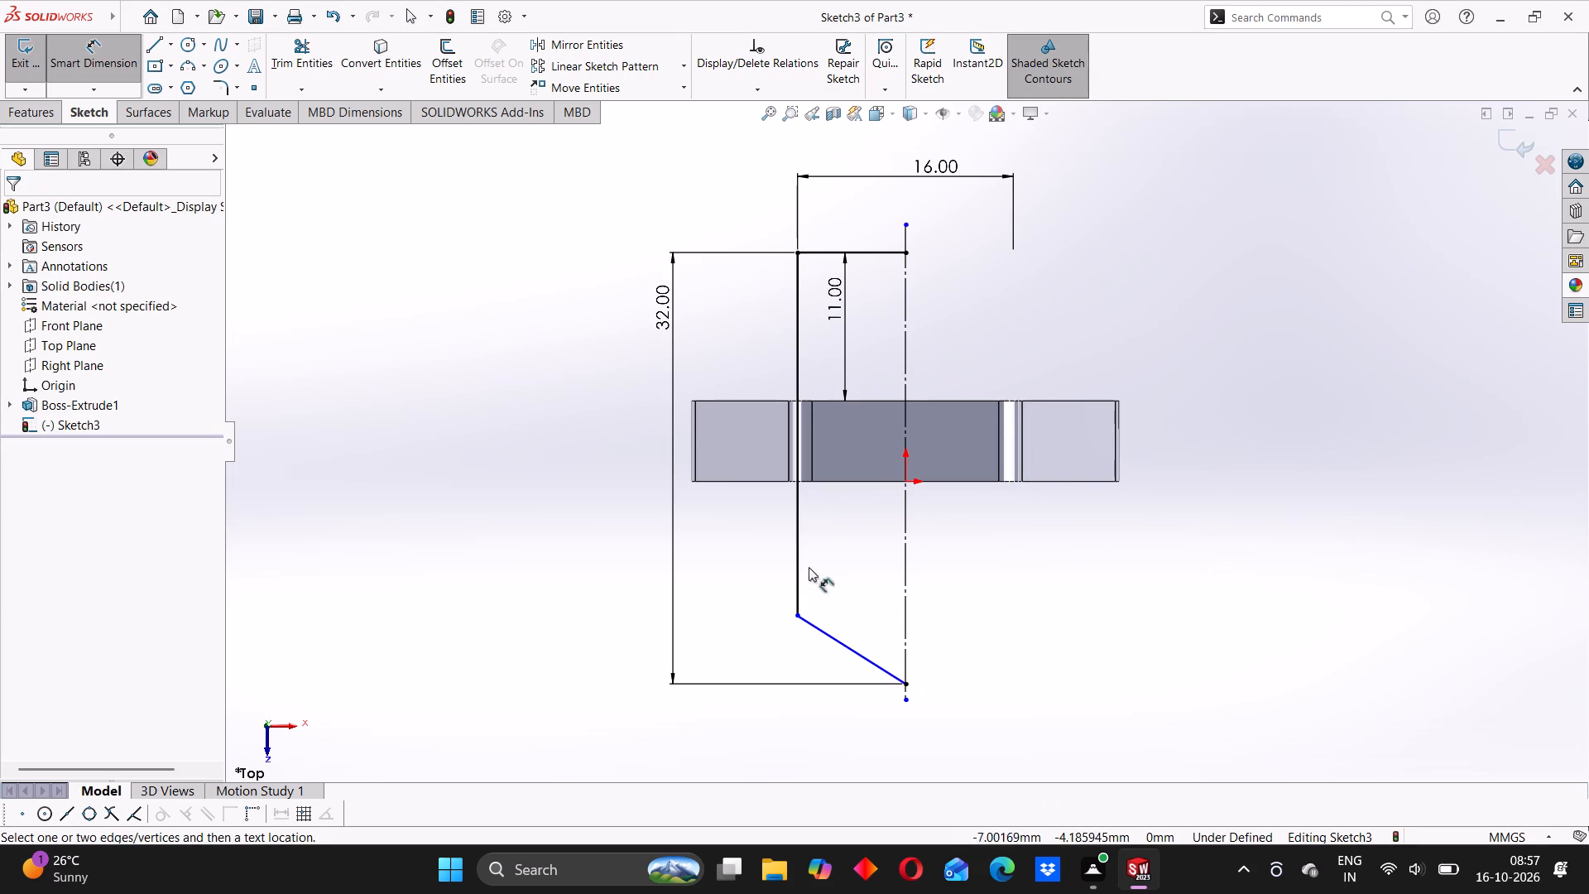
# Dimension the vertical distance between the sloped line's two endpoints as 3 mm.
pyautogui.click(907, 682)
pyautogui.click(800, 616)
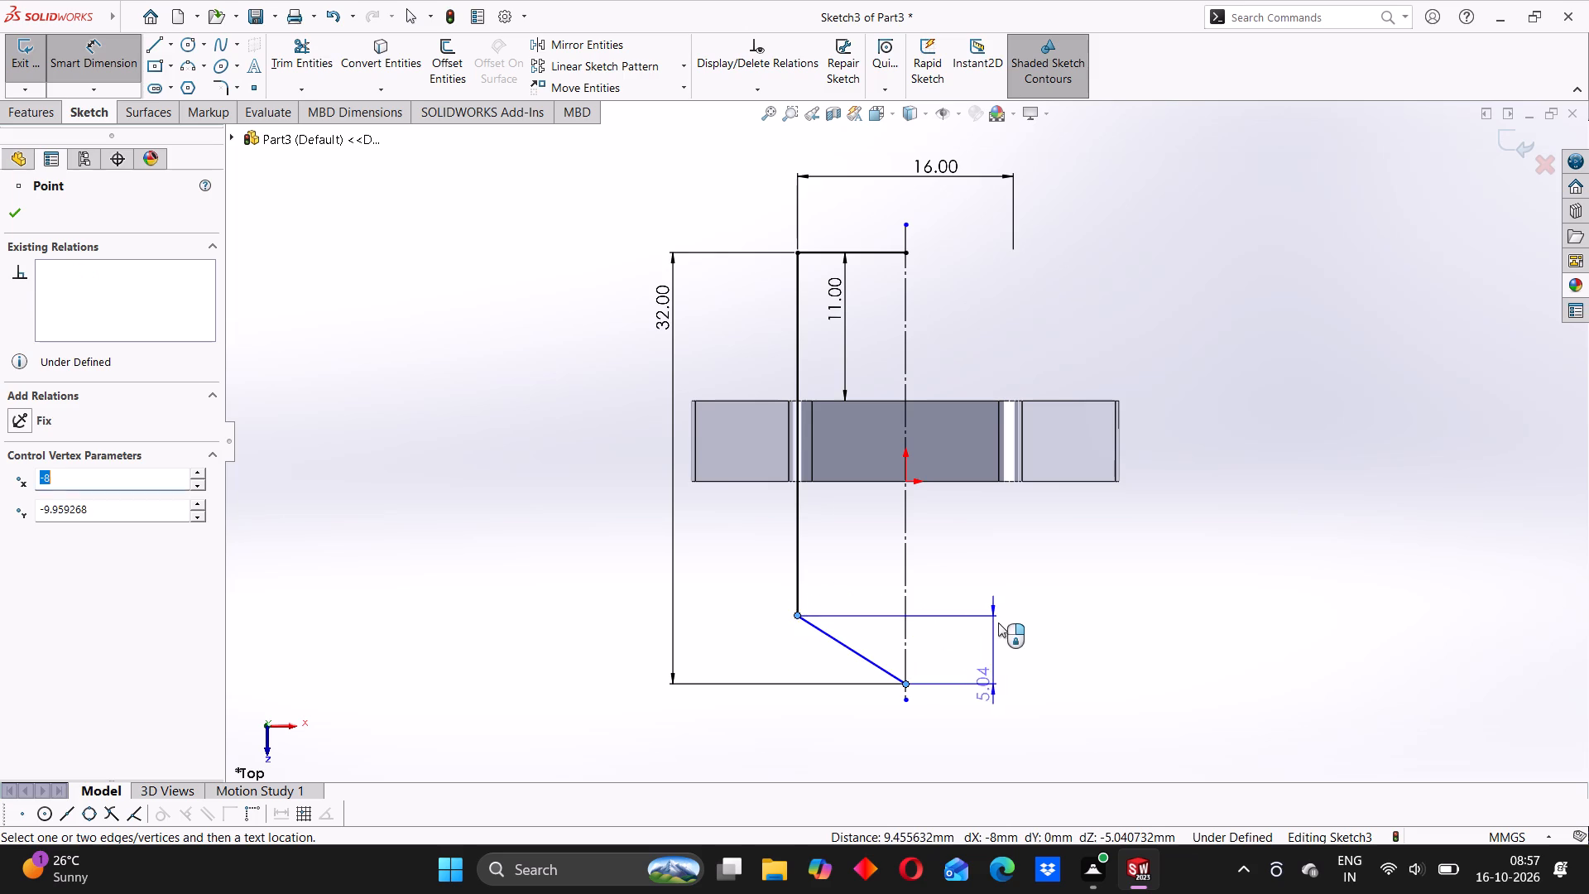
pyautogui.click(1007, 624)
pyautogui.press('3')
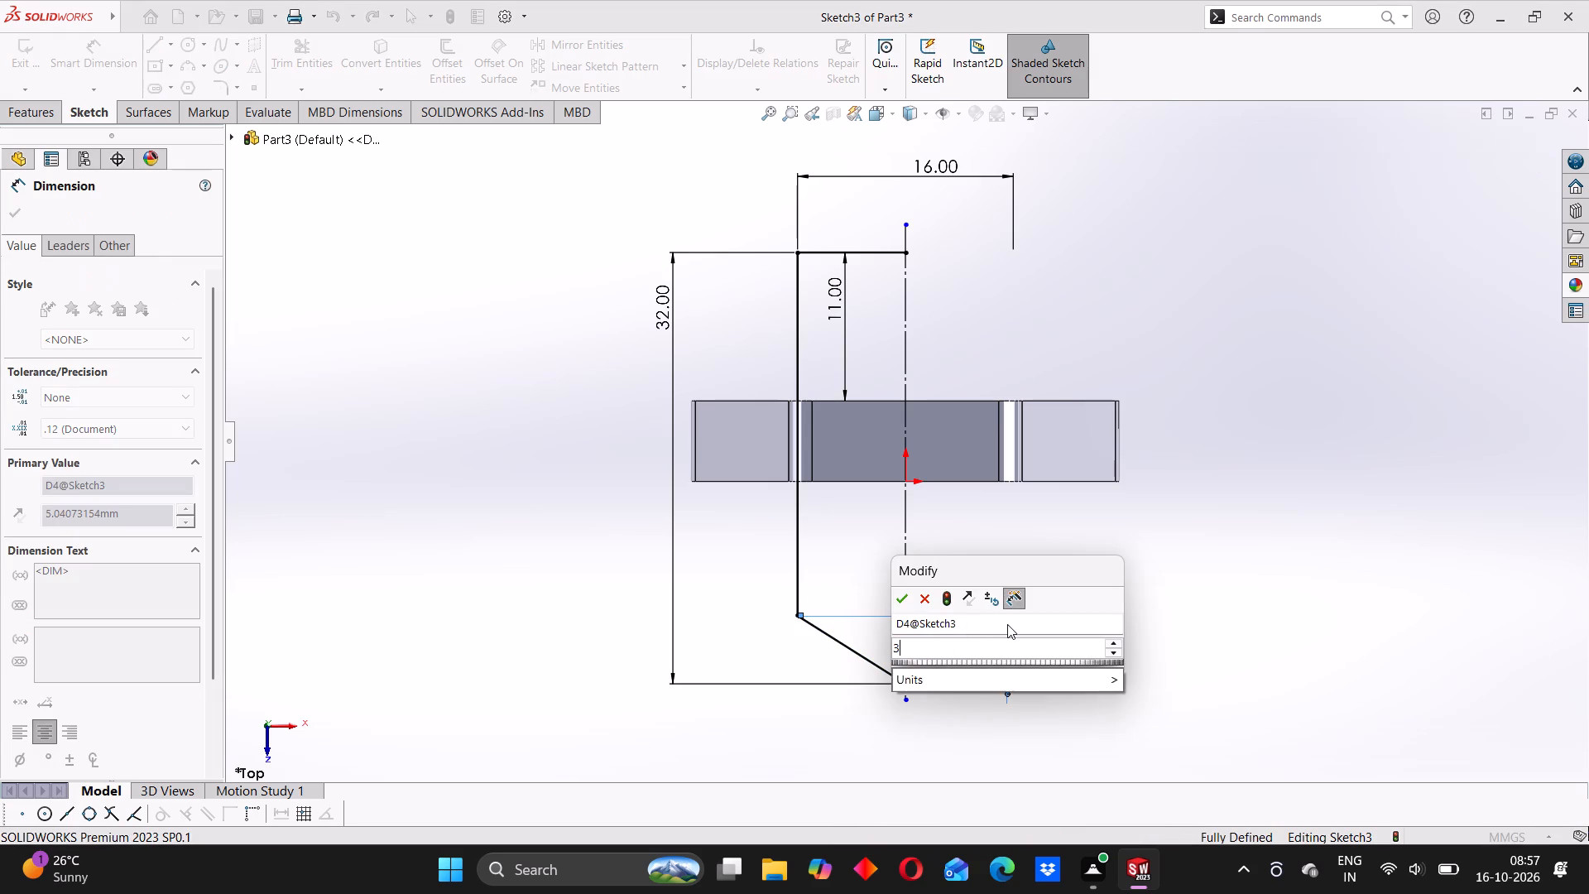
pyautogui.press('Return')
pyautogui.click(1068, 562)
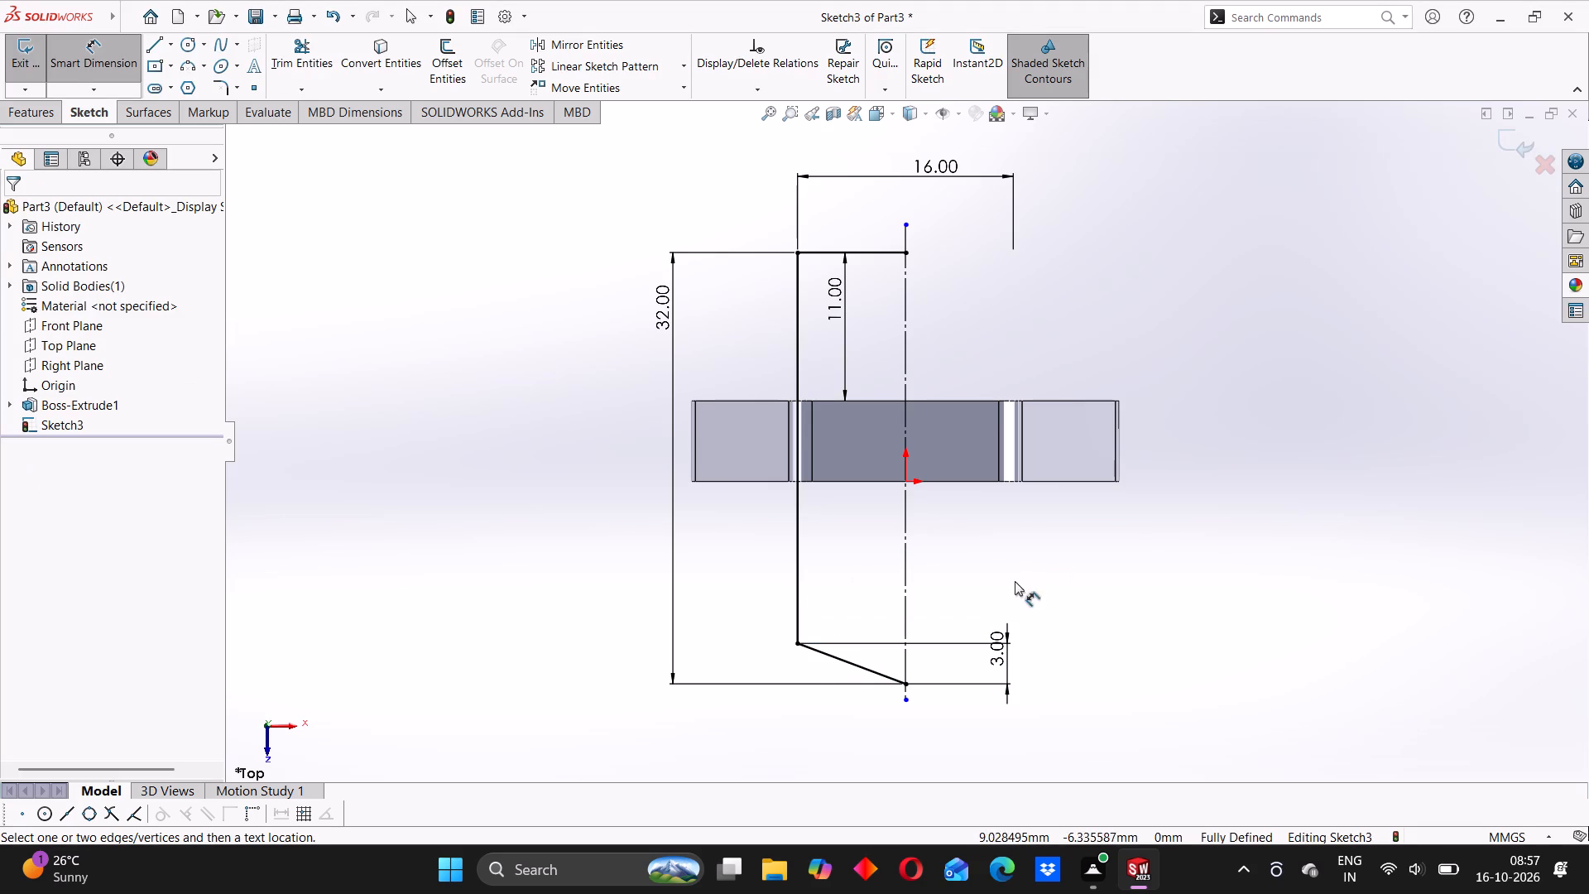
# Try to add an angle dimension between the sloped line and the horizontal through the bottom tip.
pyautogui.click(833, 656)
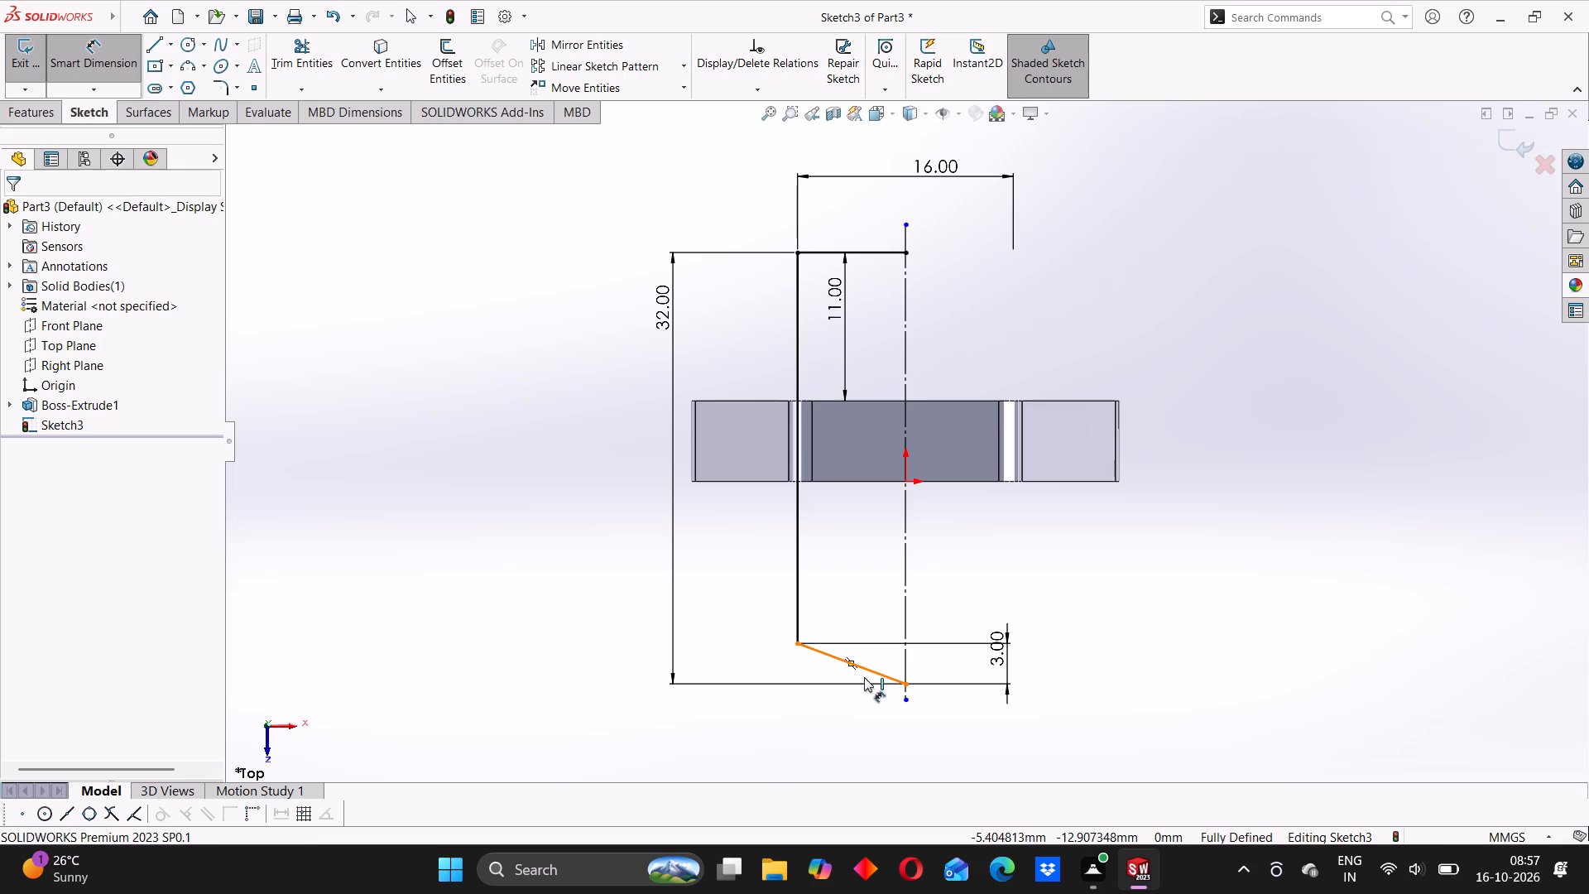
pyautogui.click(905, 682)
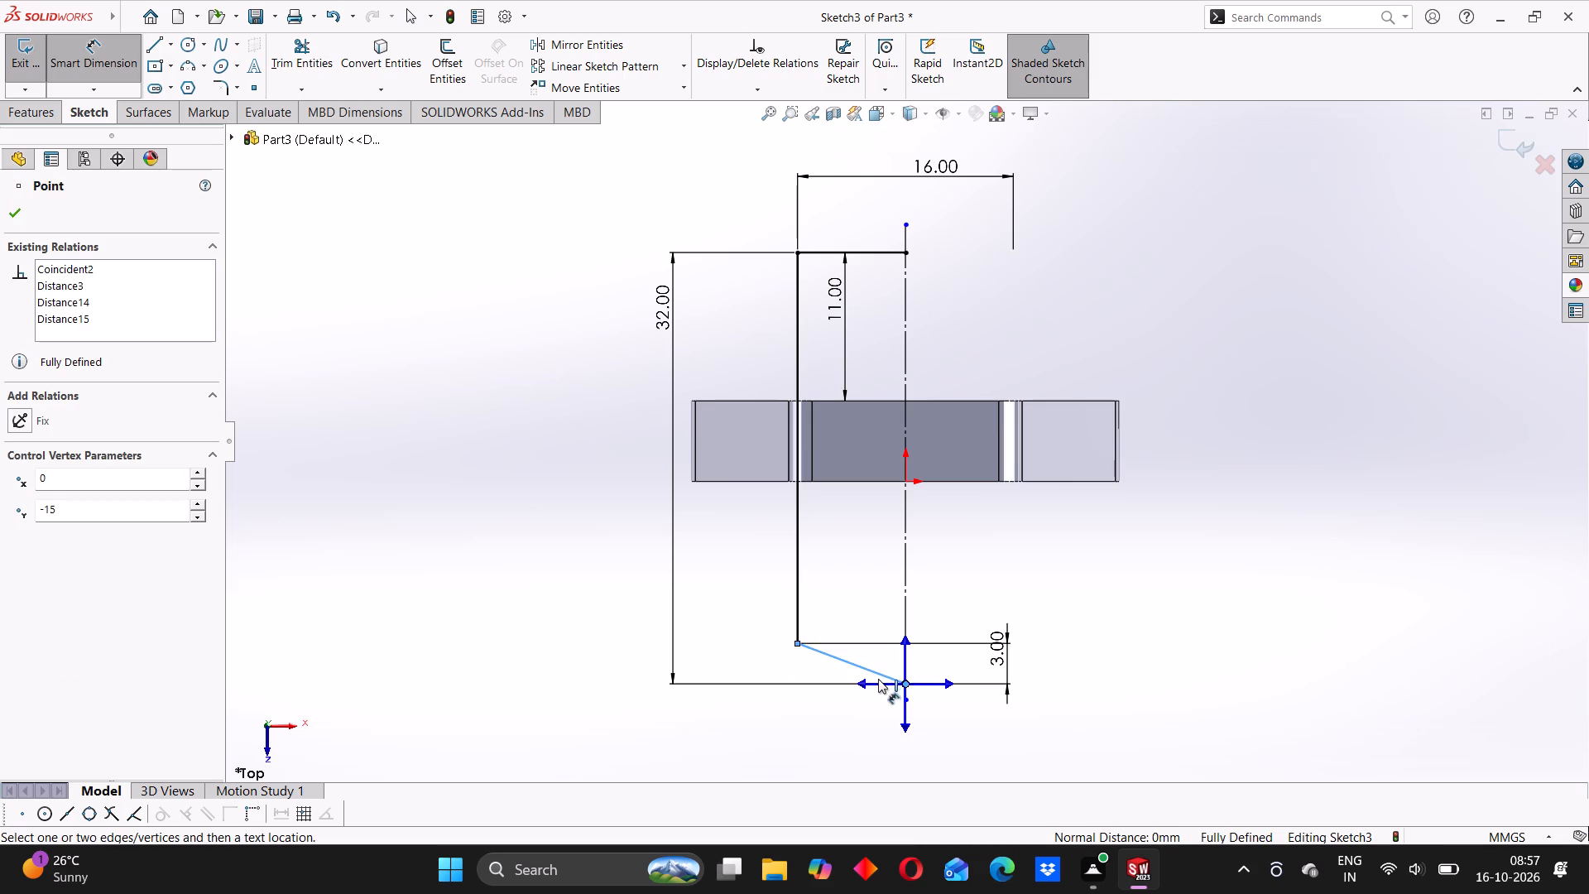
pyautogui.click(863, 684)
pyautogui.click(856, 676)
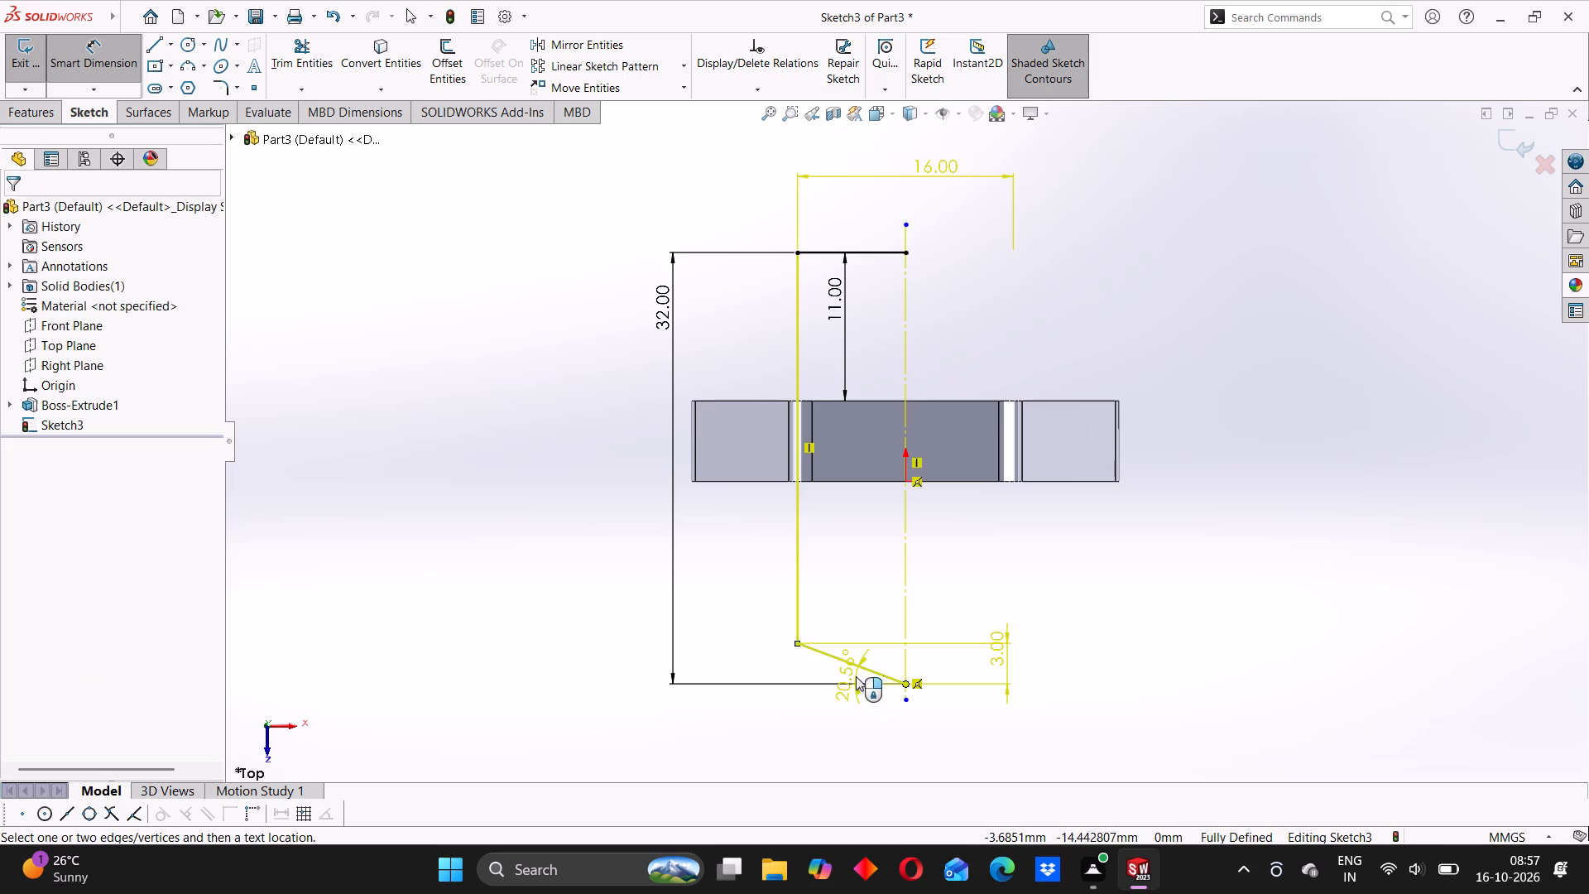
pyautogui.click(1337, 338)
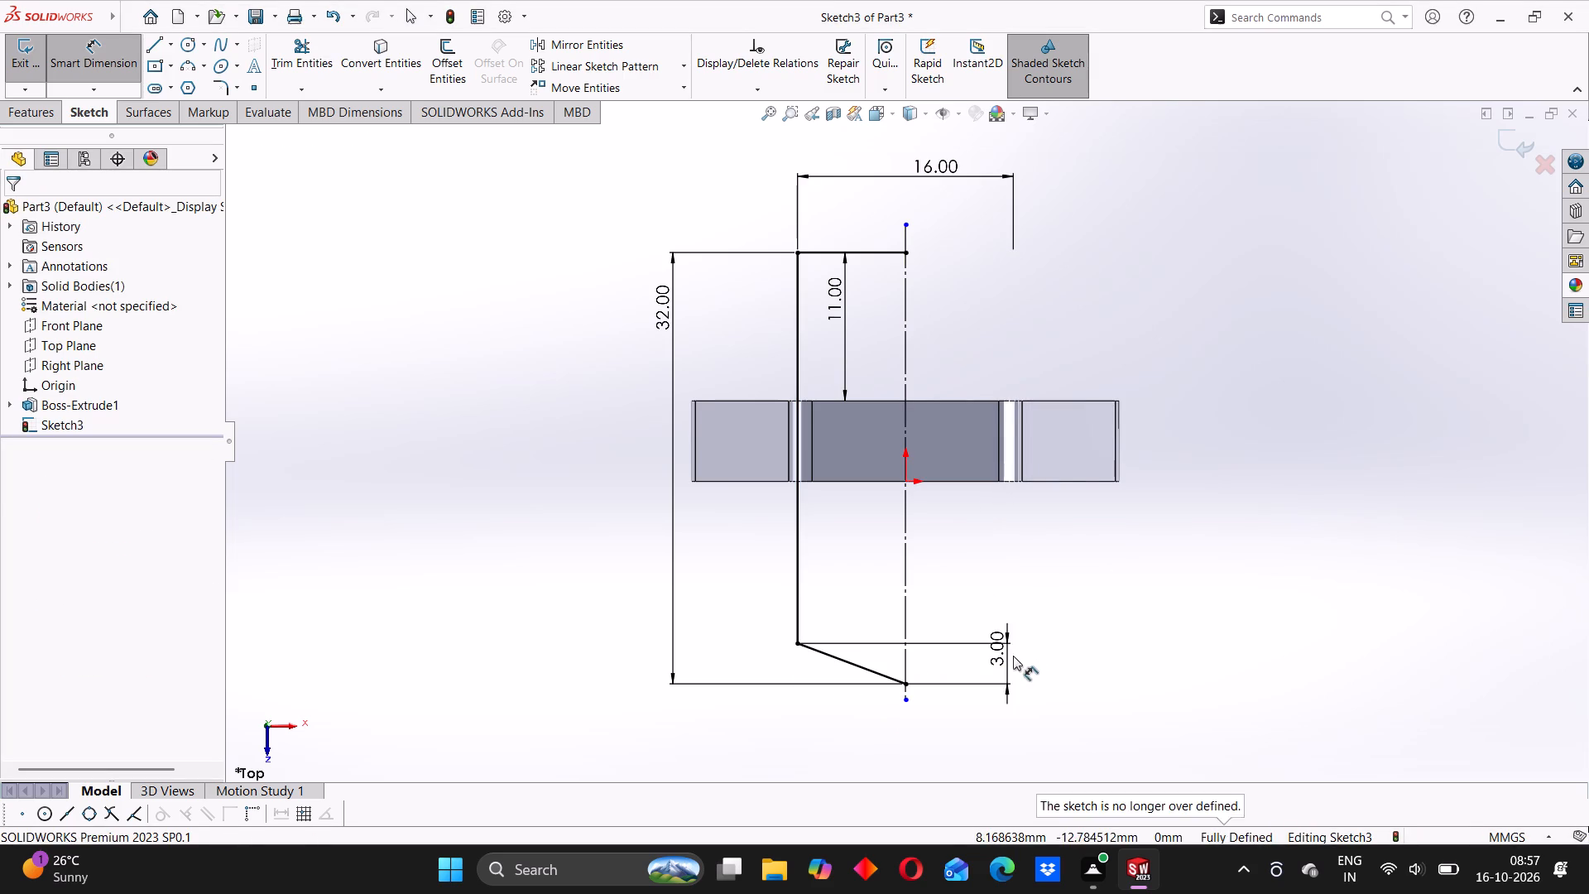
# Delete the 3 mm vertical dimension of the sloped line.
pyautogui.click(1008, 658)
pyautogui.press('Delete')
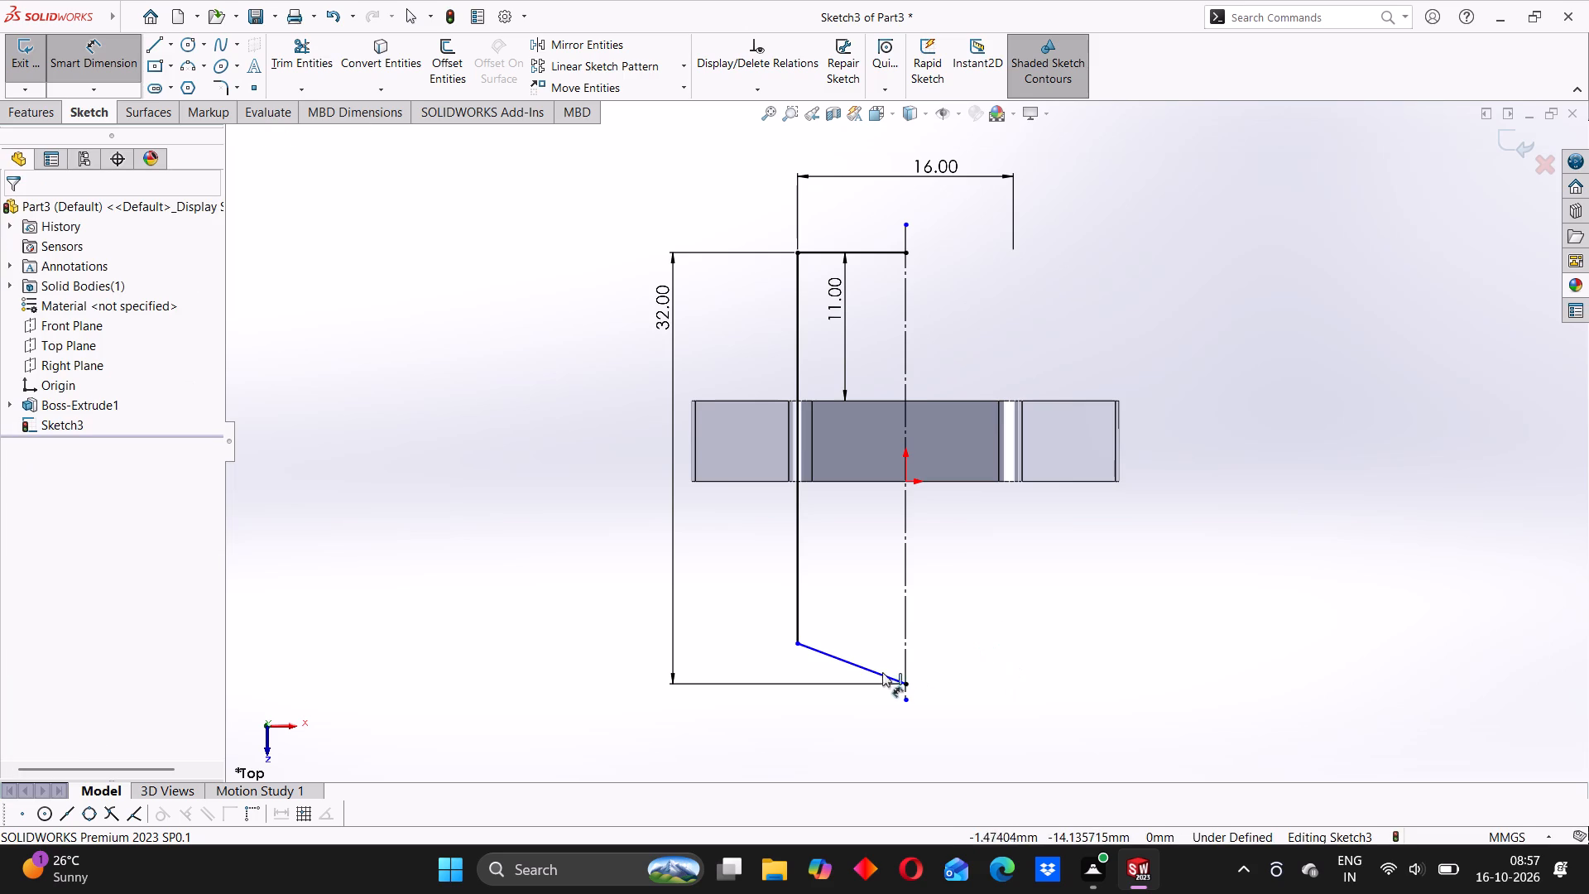
# Add a 45° angle dimension between the sloped line and the horizontal through the profile's bottom tip.
pyautogui.click(875, 674)
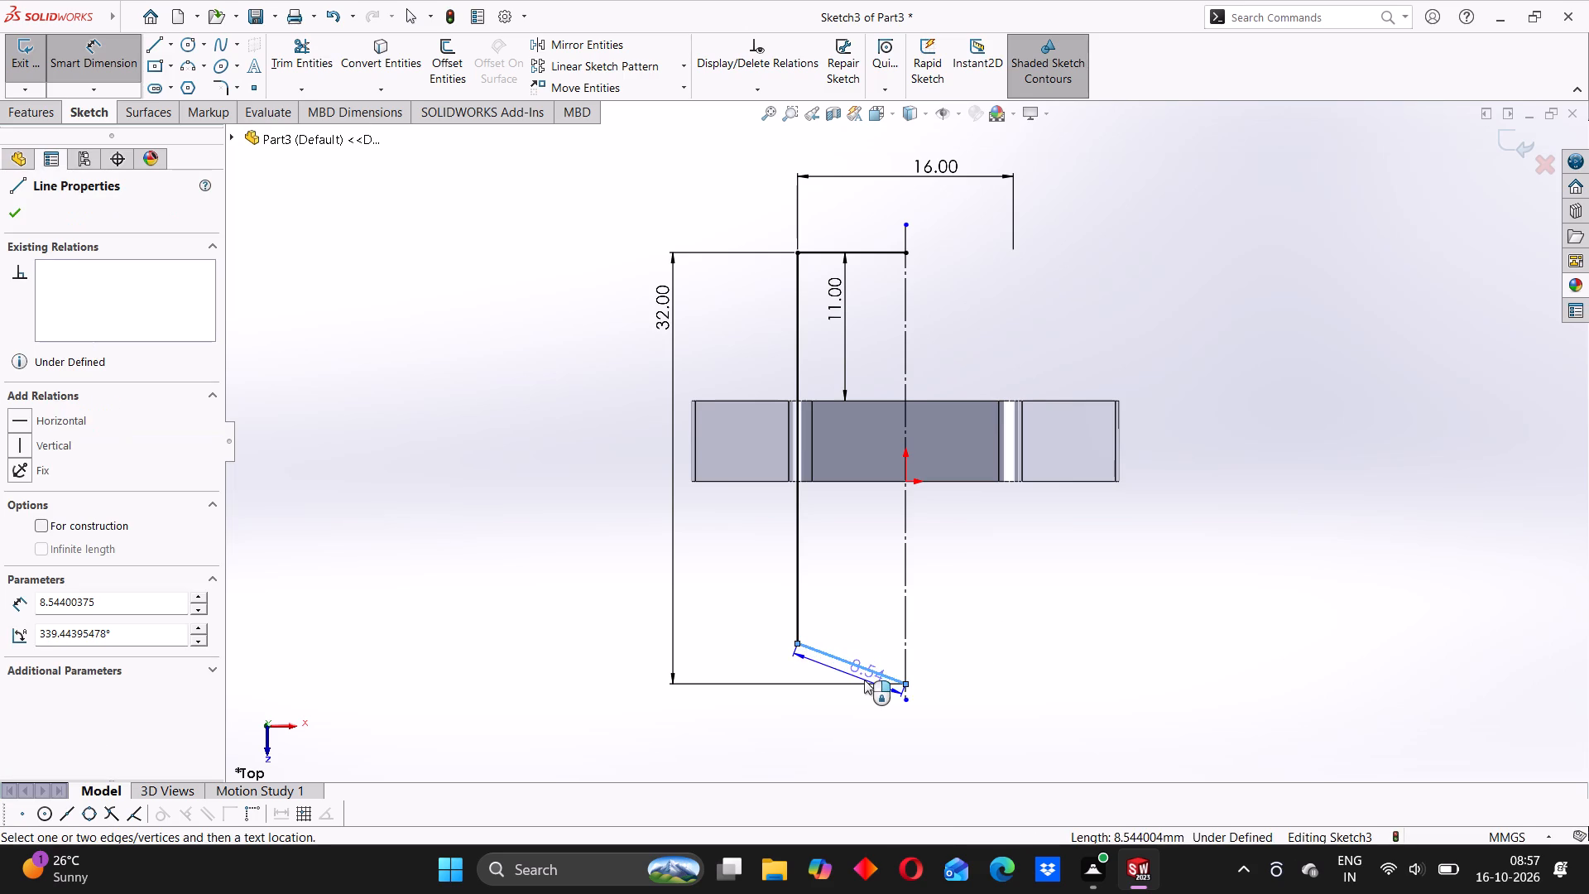
pyautogui.click(905, 685)
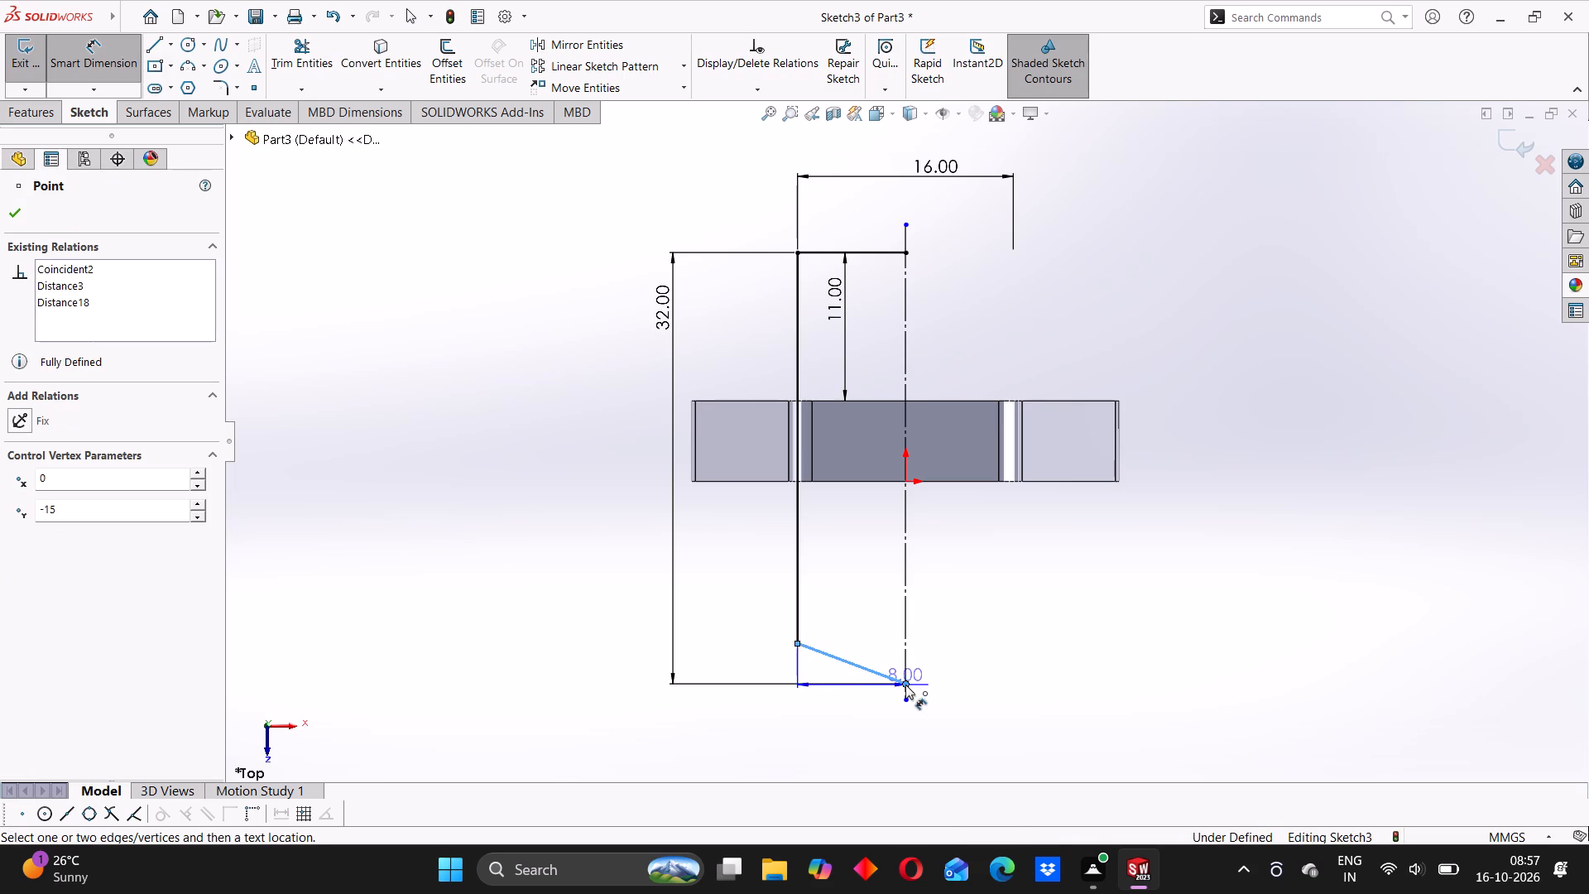
pyautogui.click(865, 681)
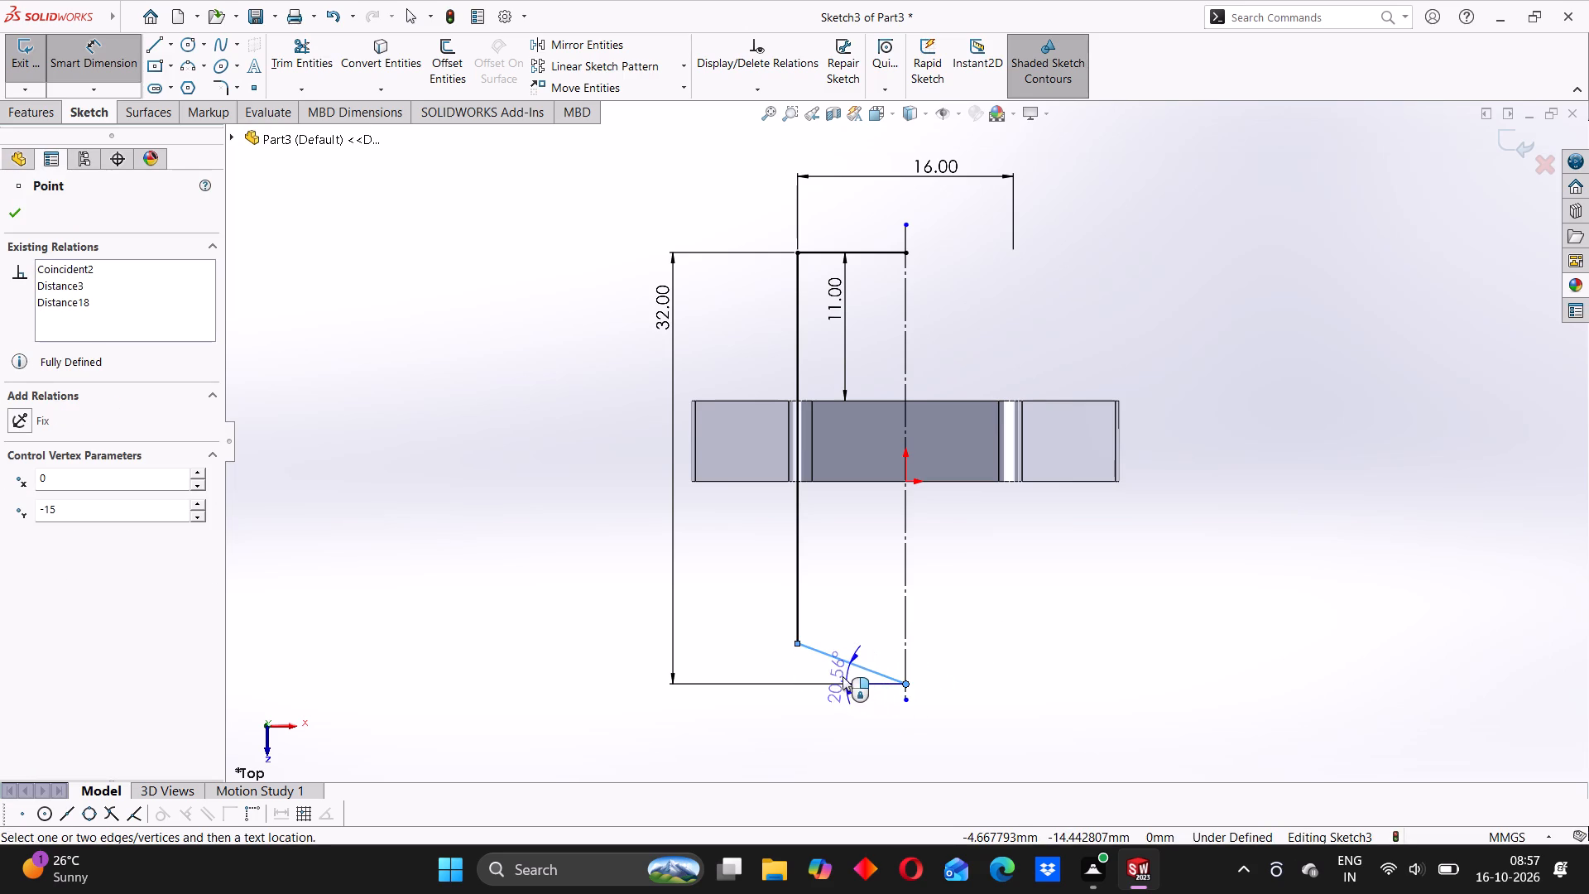
pyautogui.click(843, 676)
pyautogui.write('45')
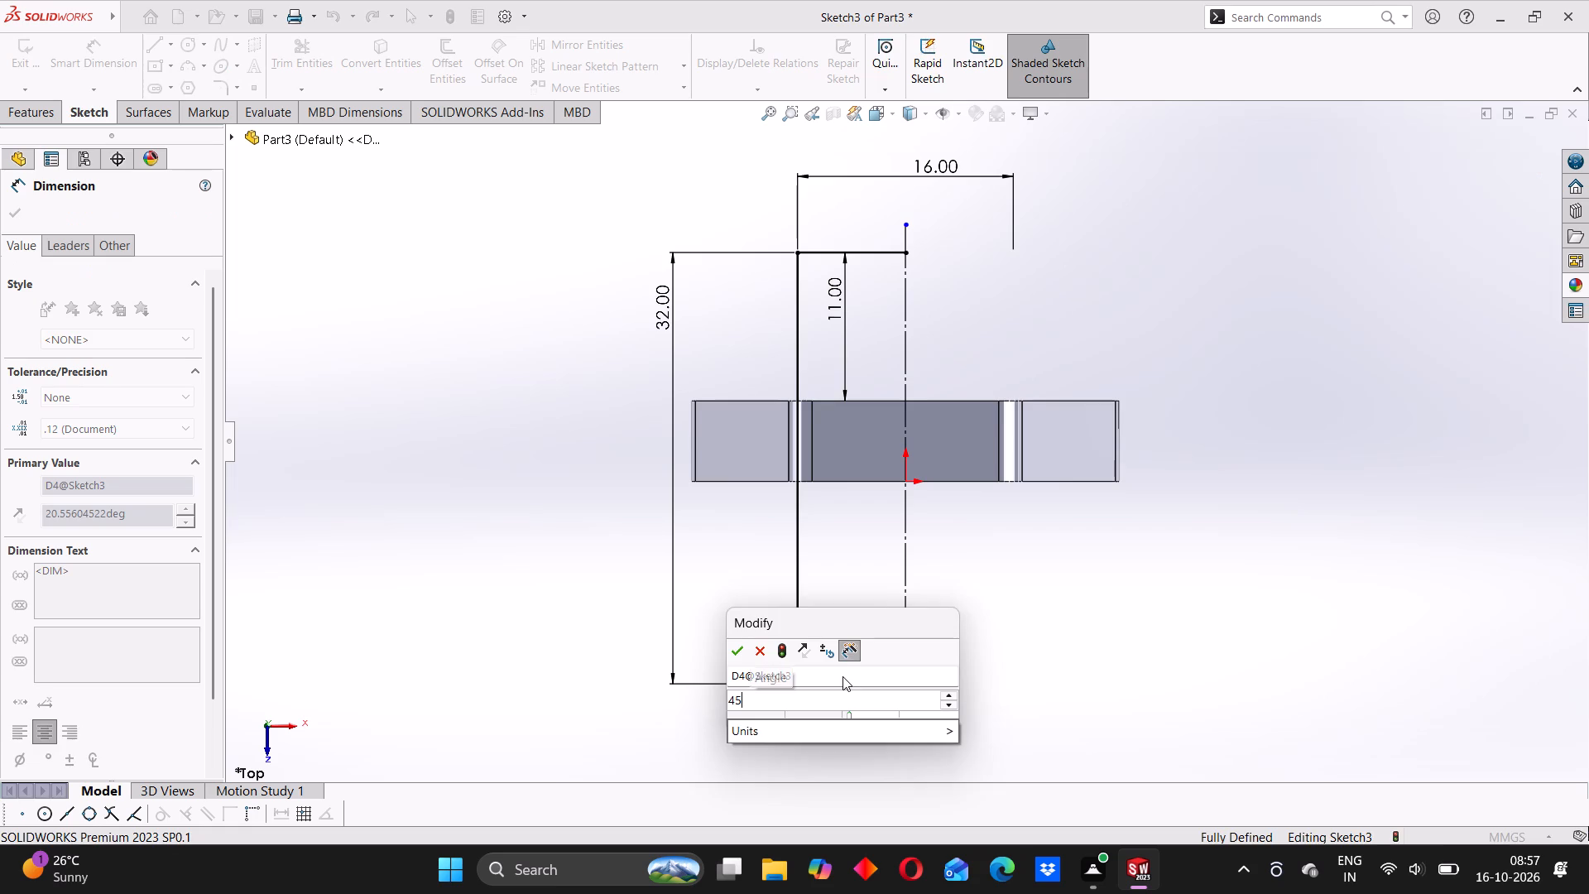
pyautogui.press('Return')
pyautogui.click(981, 597)
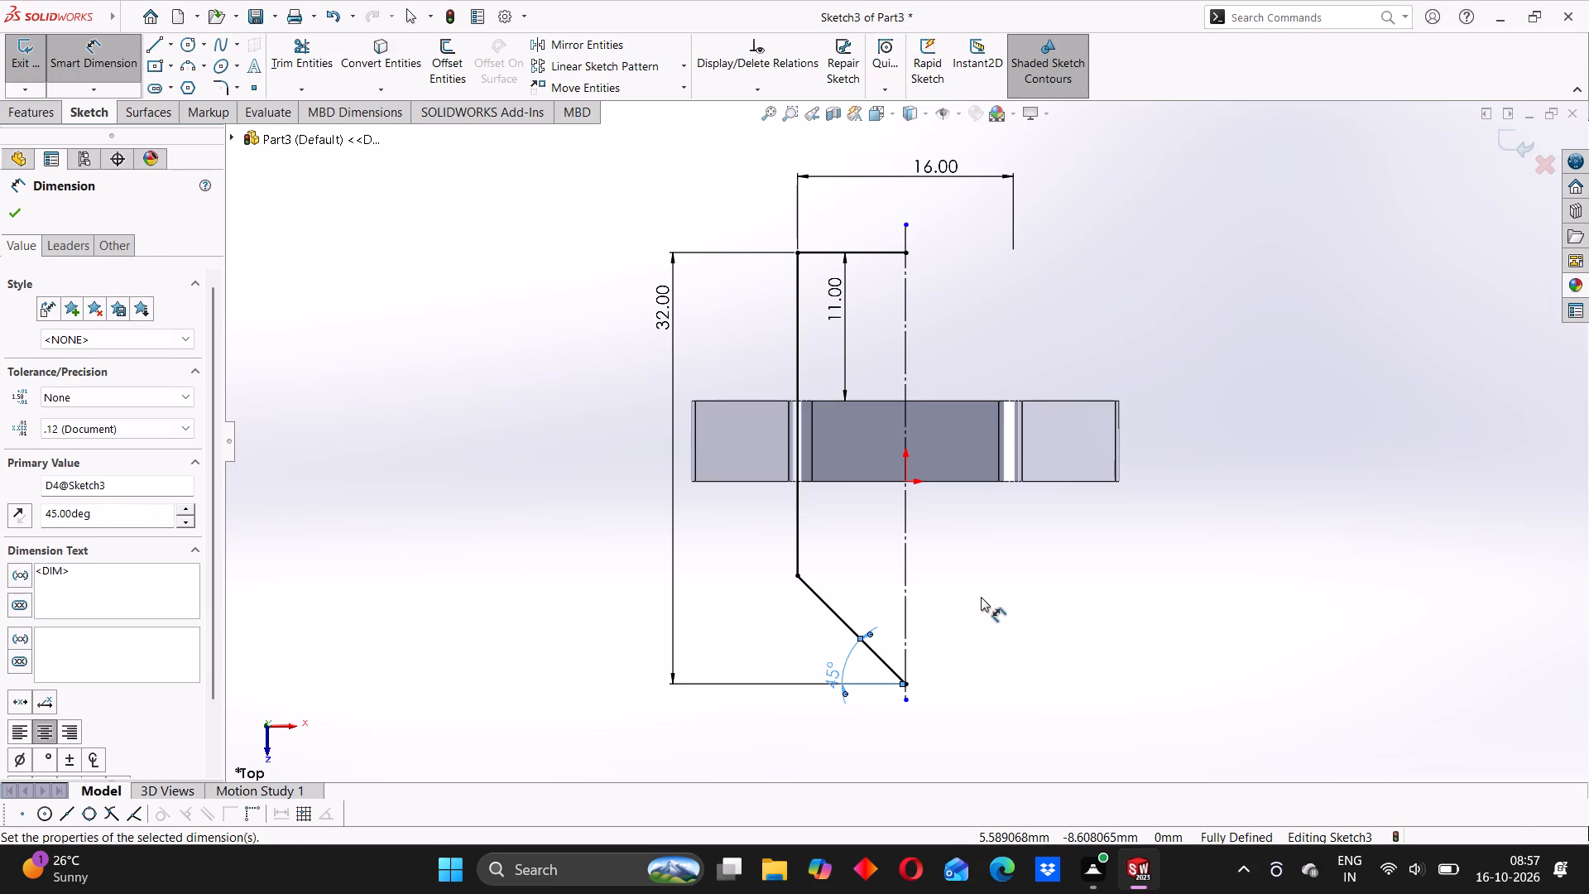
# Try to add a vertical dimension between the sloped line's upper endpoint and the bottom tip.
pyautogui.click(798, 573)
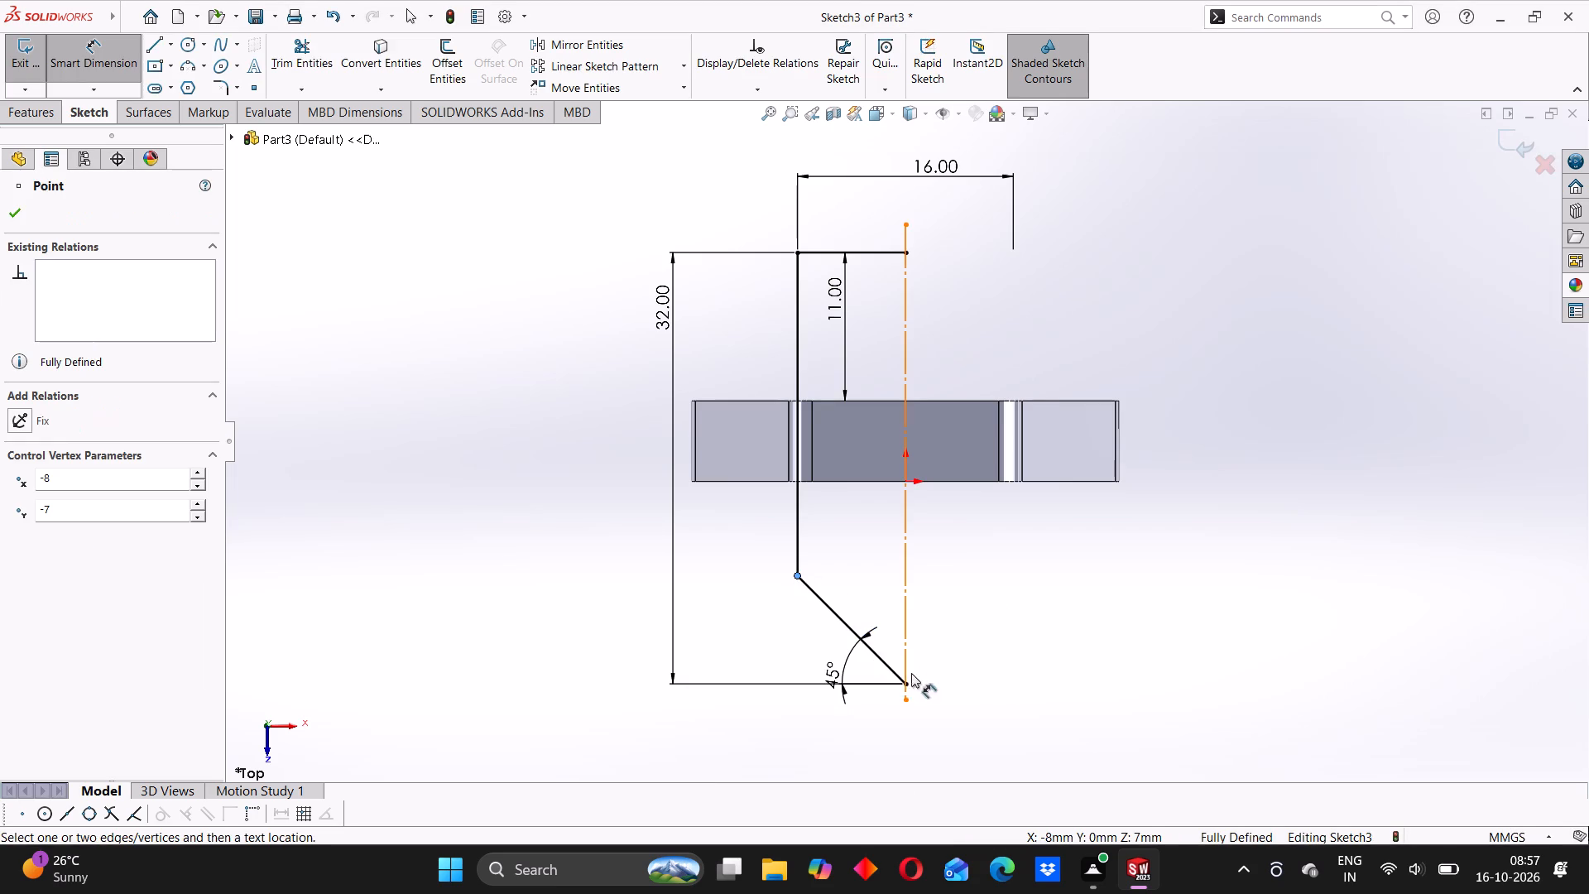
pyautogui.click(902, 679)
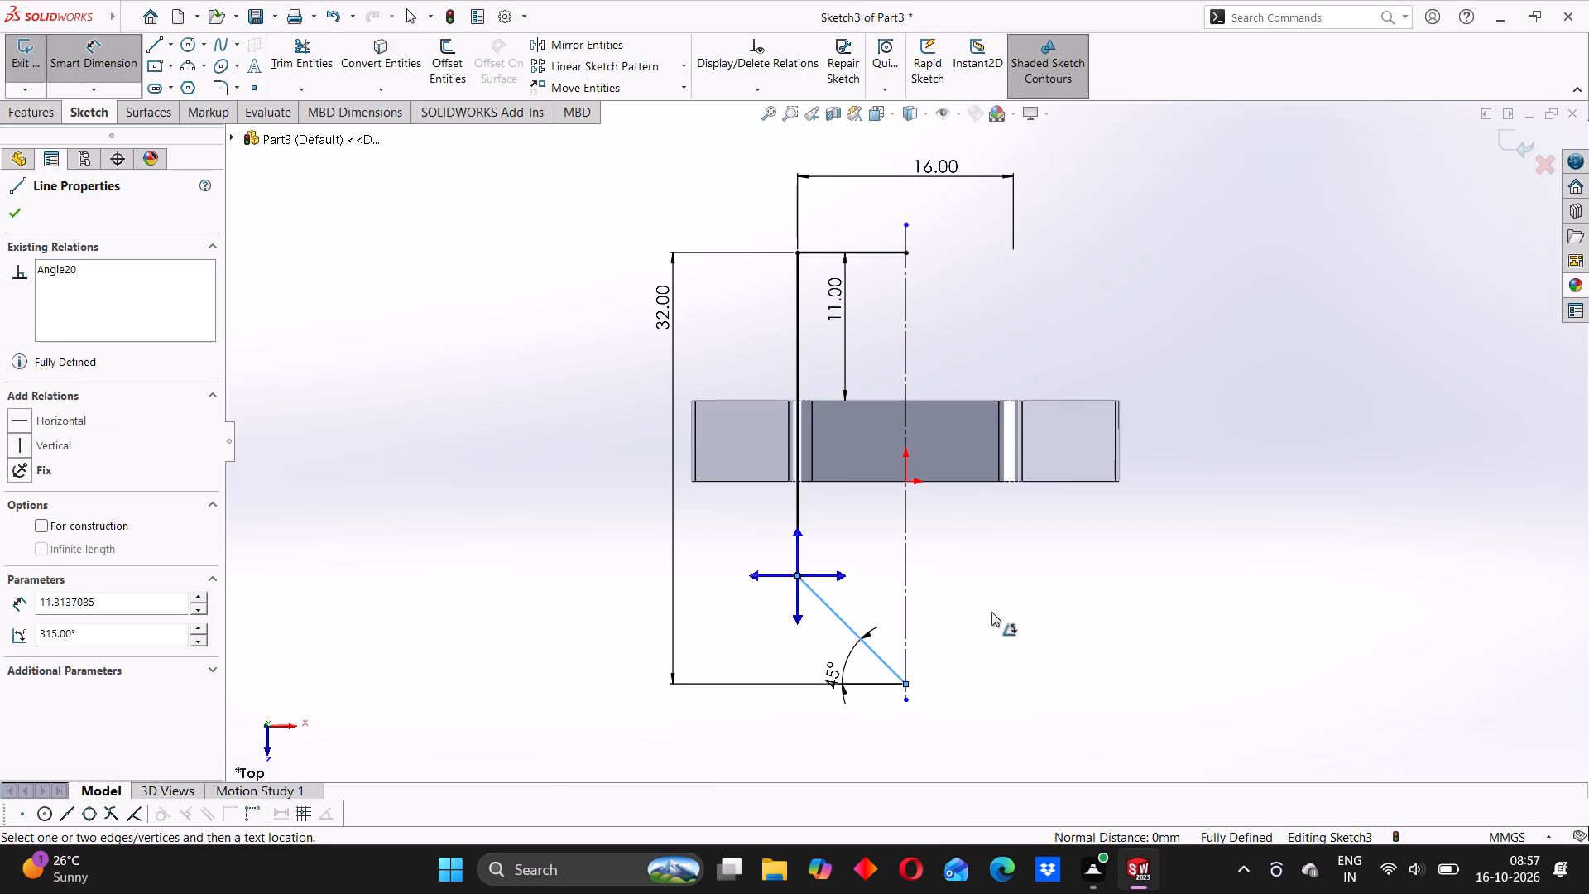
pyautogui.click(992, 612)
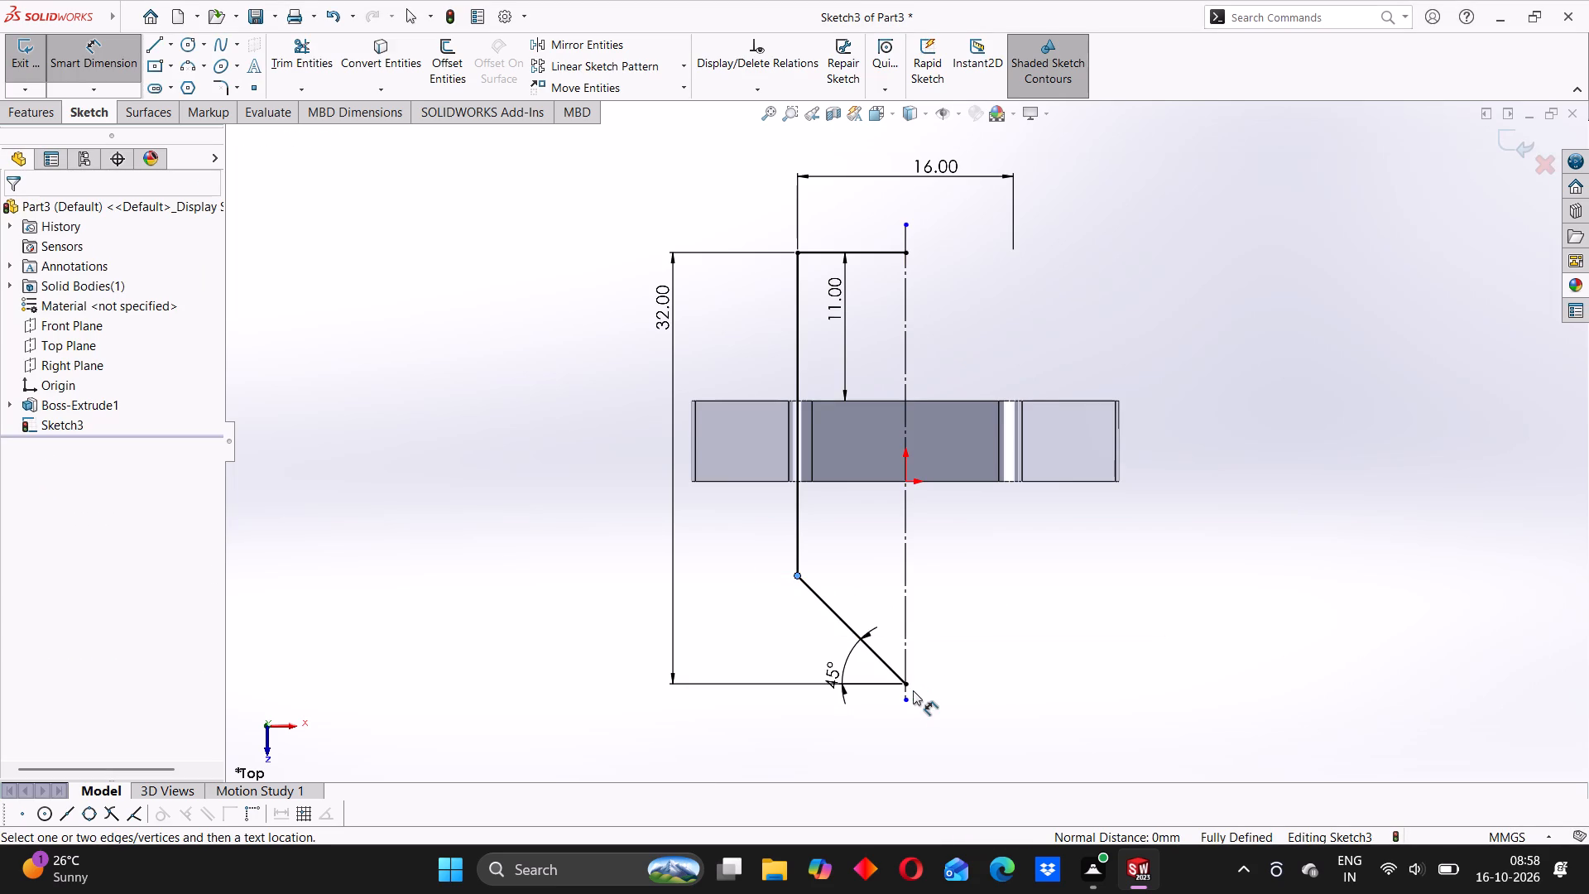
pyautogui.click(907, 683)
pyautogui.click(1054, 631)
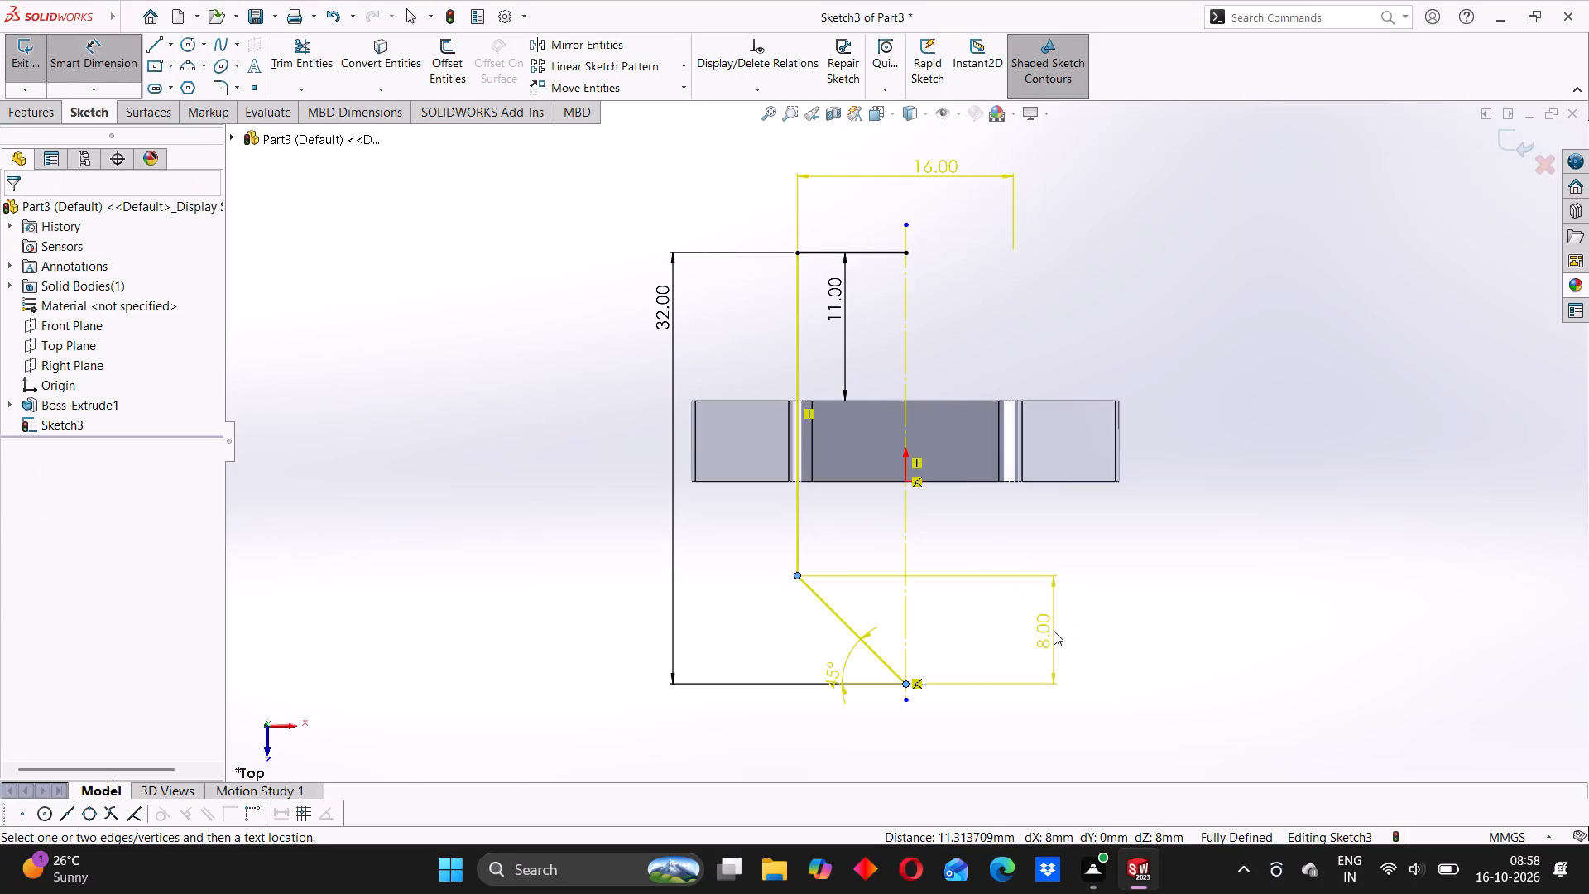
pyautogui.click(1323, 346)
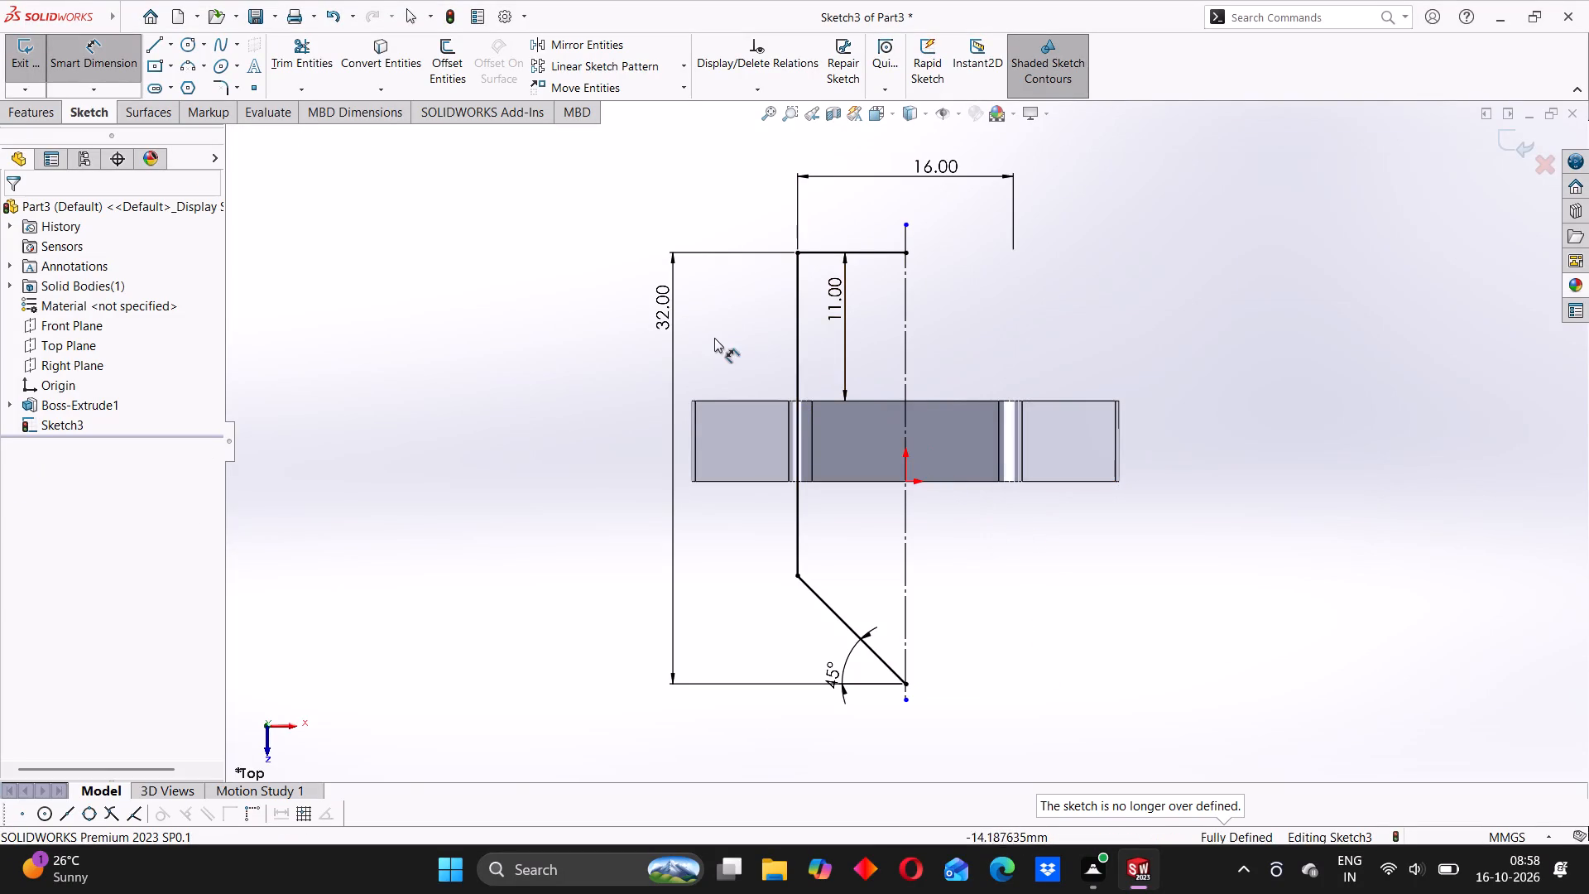
# Delete the 32 mm overall height dimension from the profile sketch.
pyautogui.click(662, 319)
pyautogui.press('Delete')
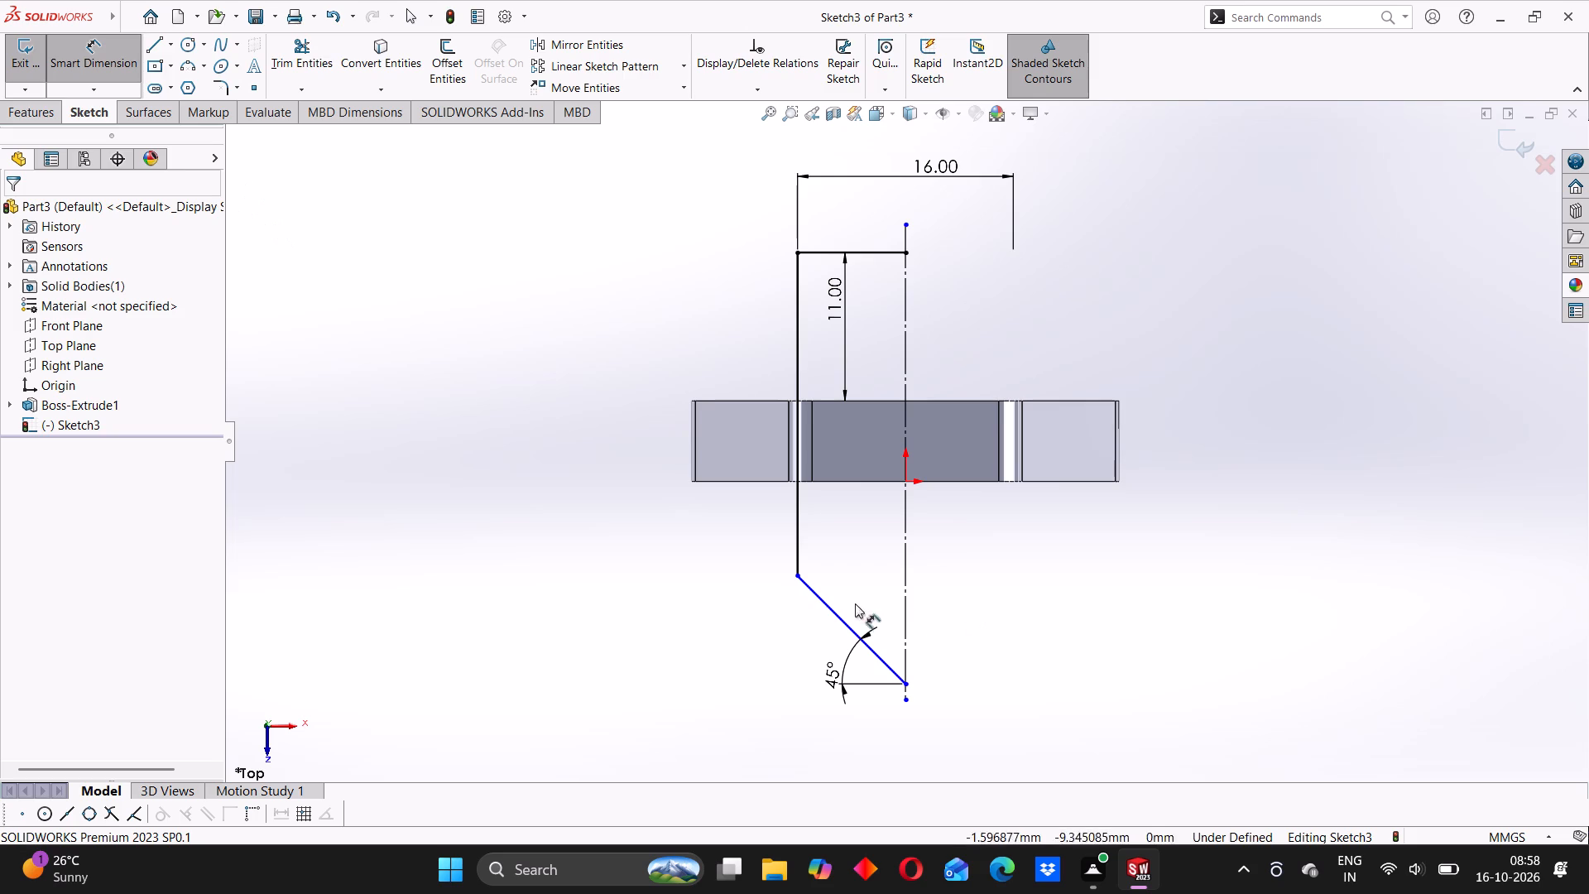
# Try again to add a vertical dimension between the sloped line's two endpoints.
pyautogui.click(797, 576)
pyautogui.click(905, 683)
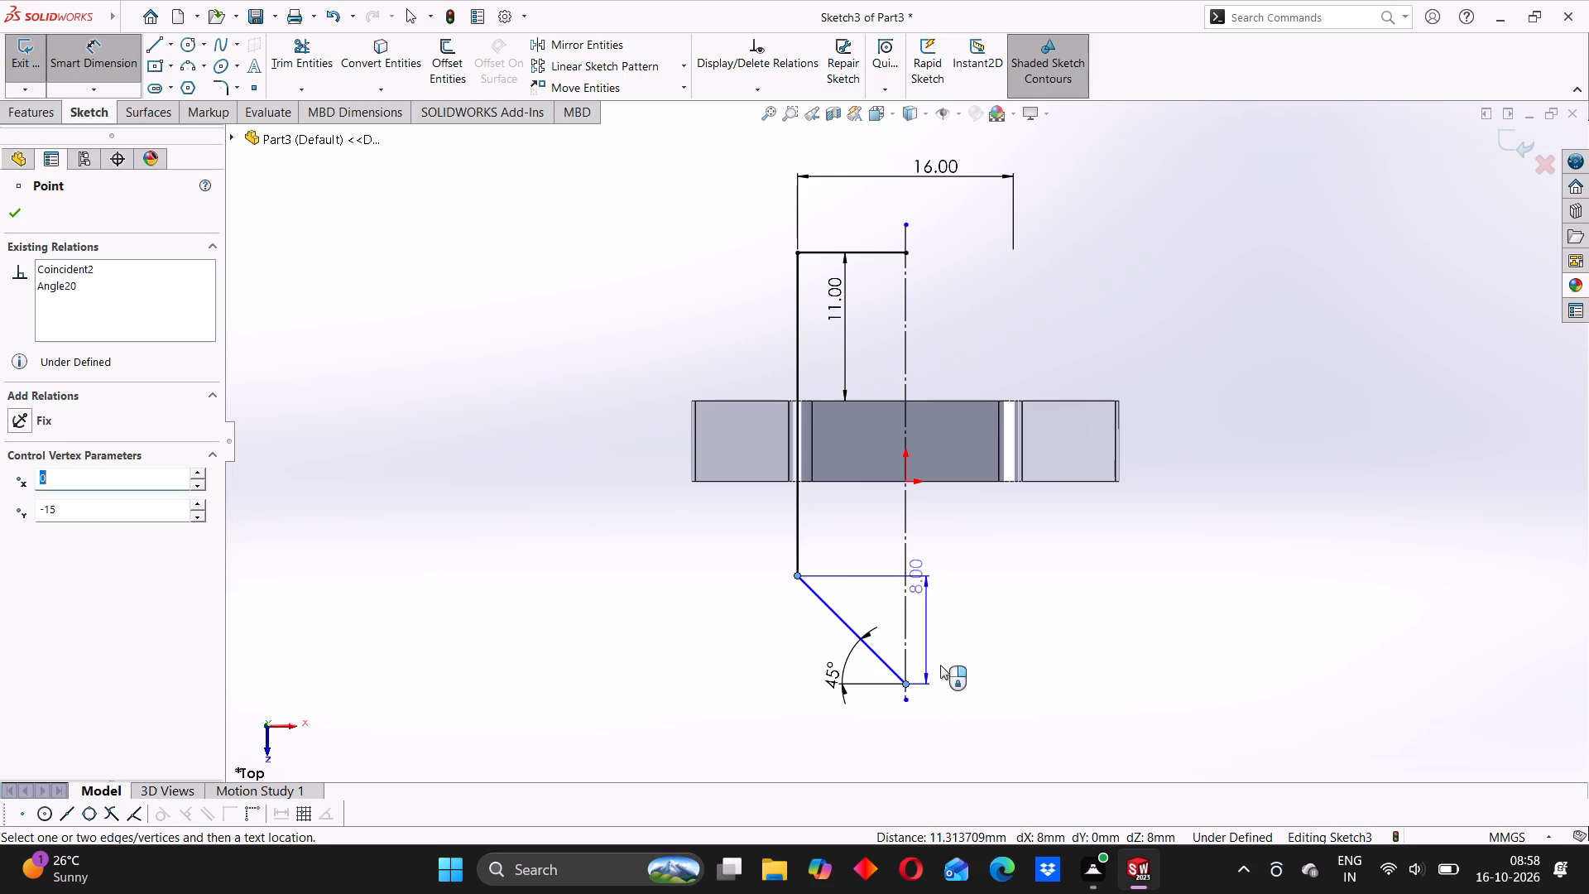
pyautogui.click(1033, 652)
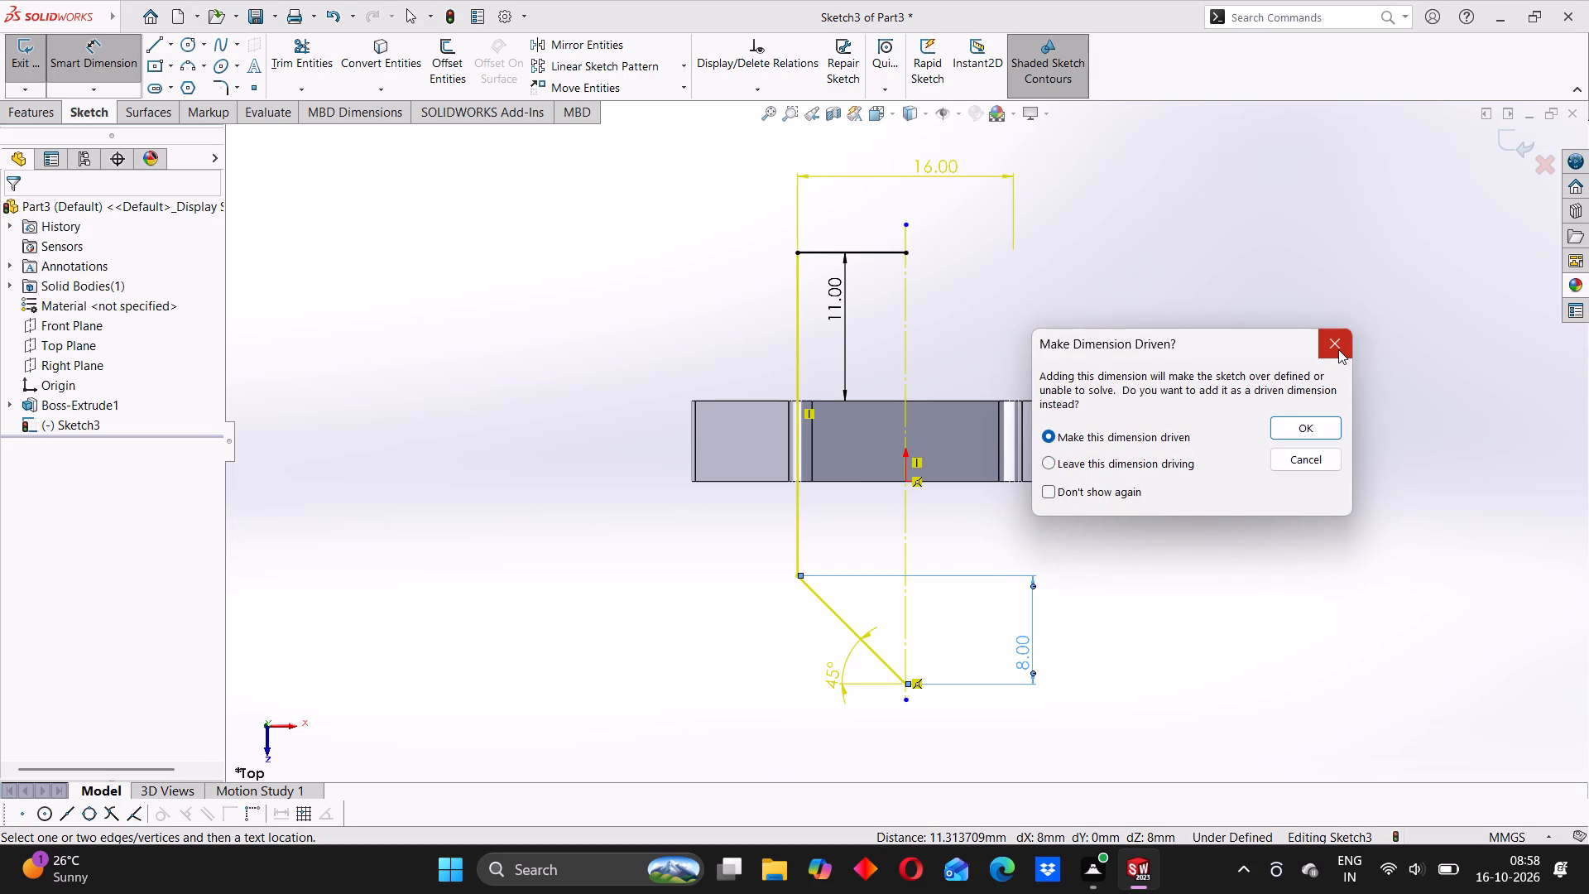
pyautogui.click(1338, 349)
# Delete the 11 mm dimension between the hexagonal head's upper edge and the profile's top line.
pyautogui.click(838, 337)
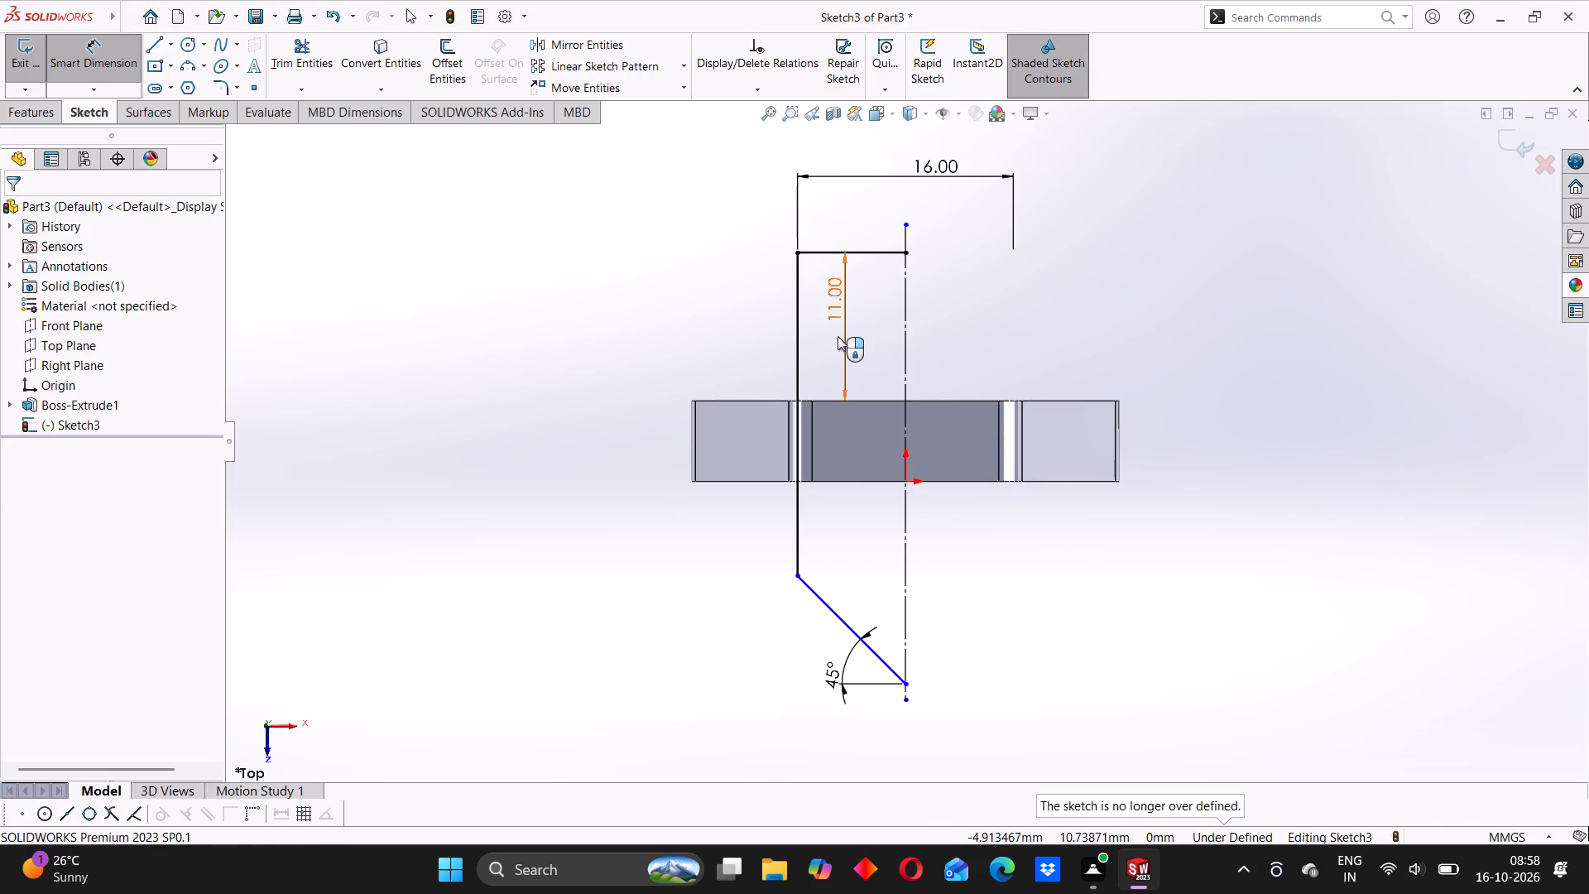
pyautogui.click(842, 322)
pyautogui.press('Delete')
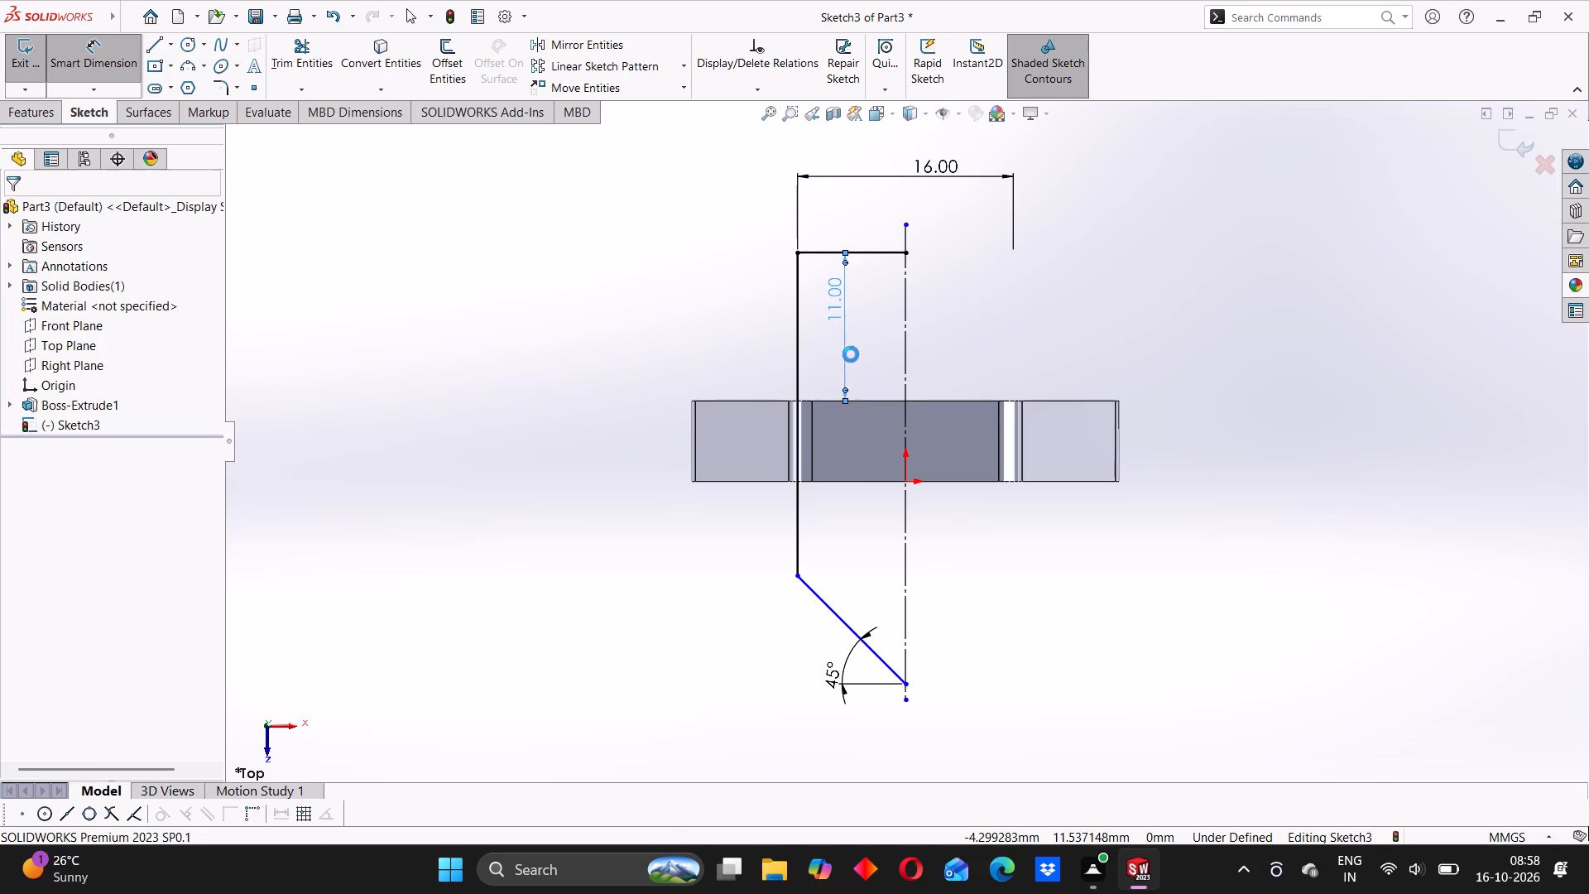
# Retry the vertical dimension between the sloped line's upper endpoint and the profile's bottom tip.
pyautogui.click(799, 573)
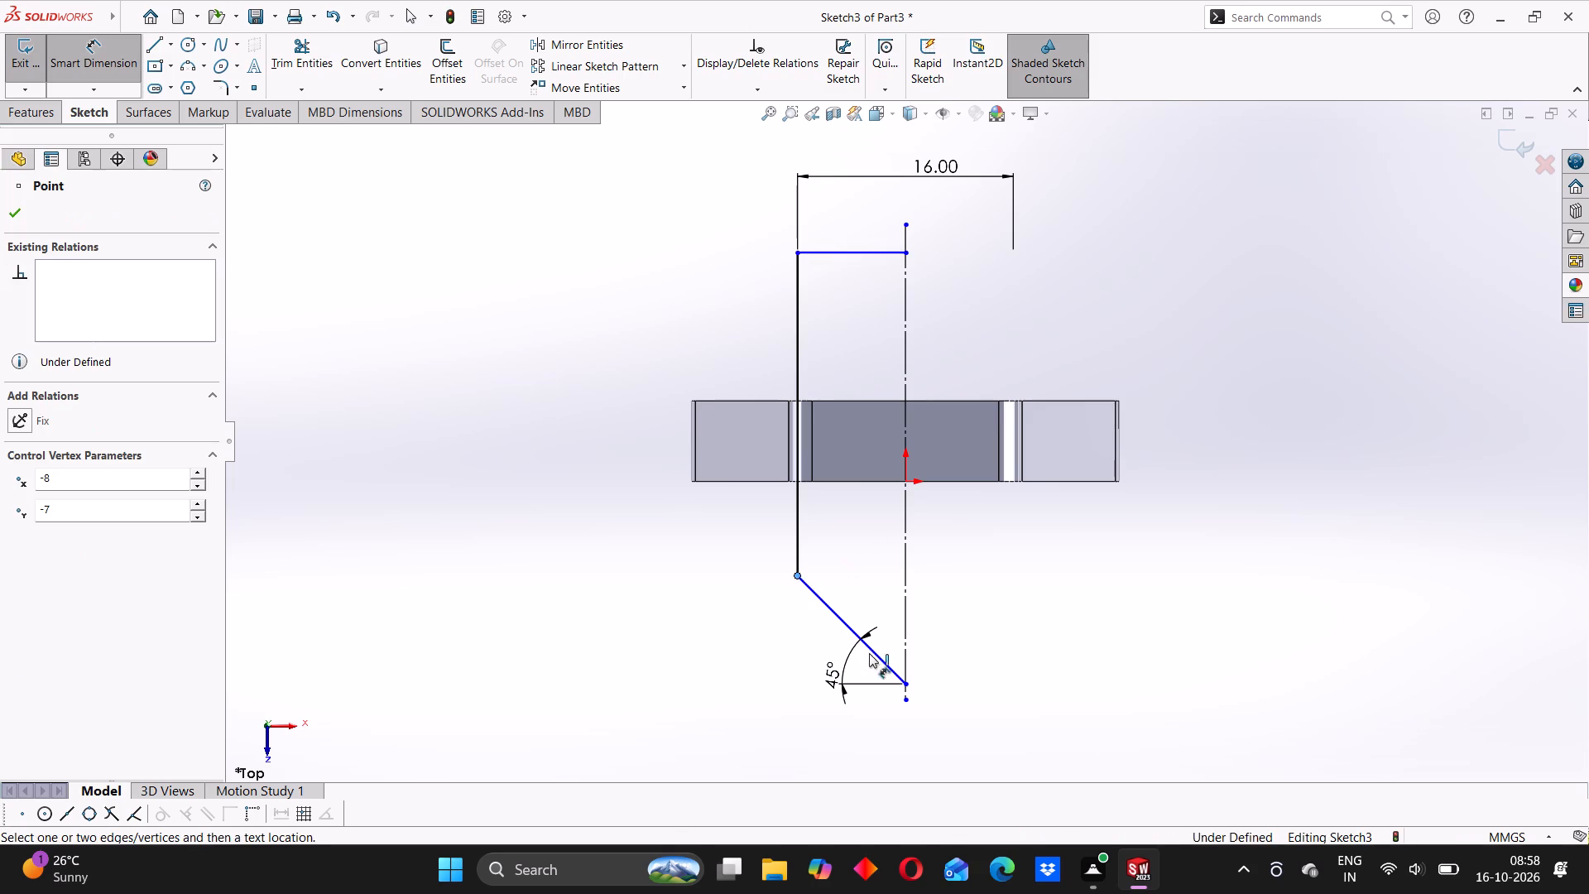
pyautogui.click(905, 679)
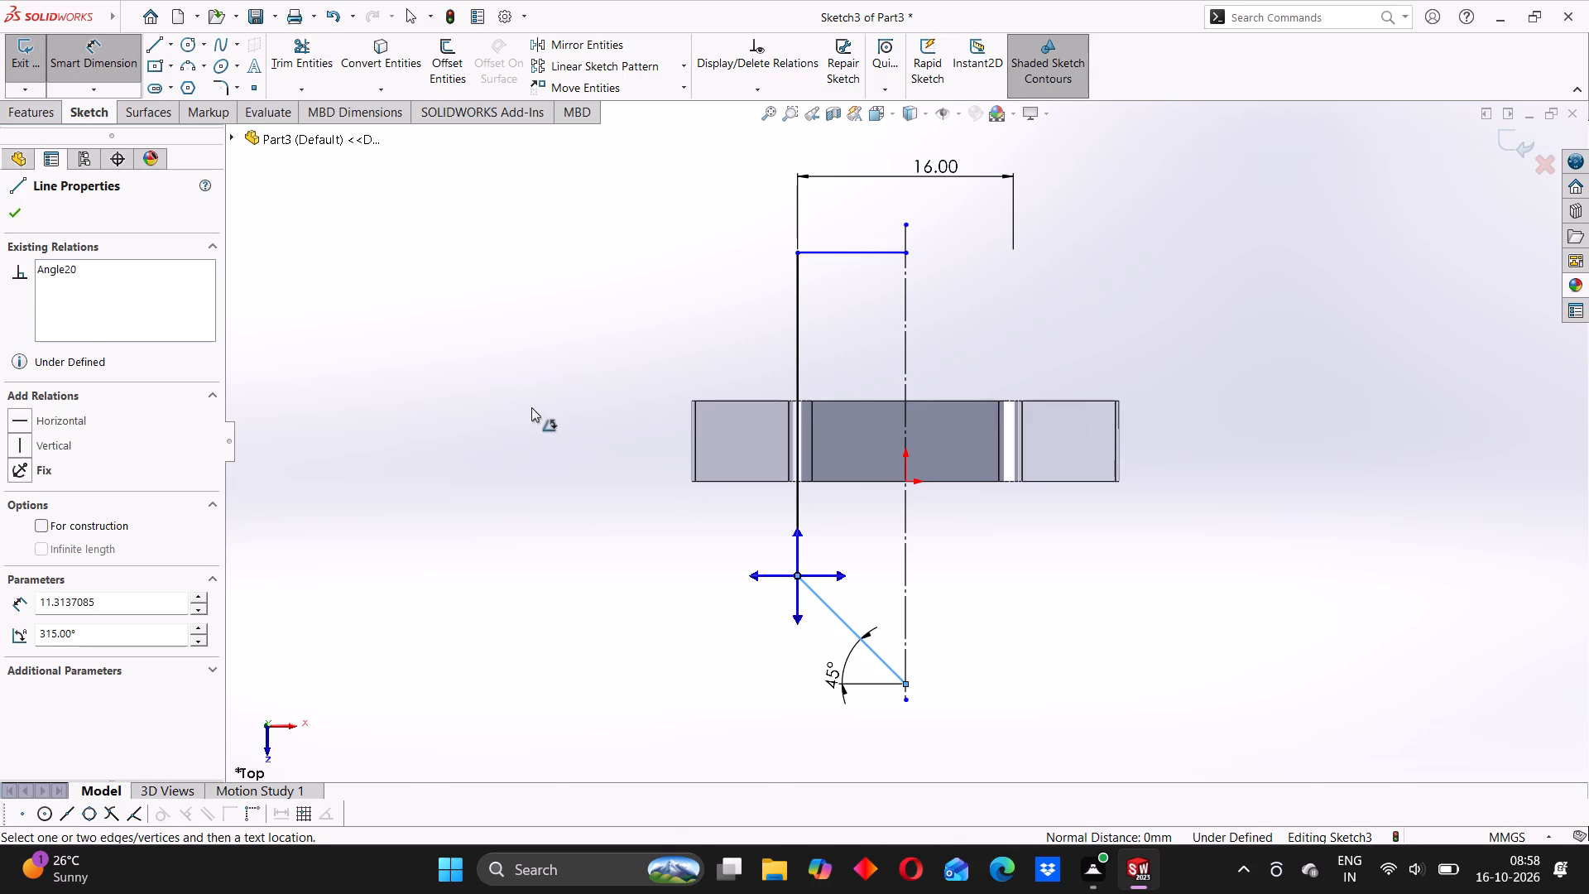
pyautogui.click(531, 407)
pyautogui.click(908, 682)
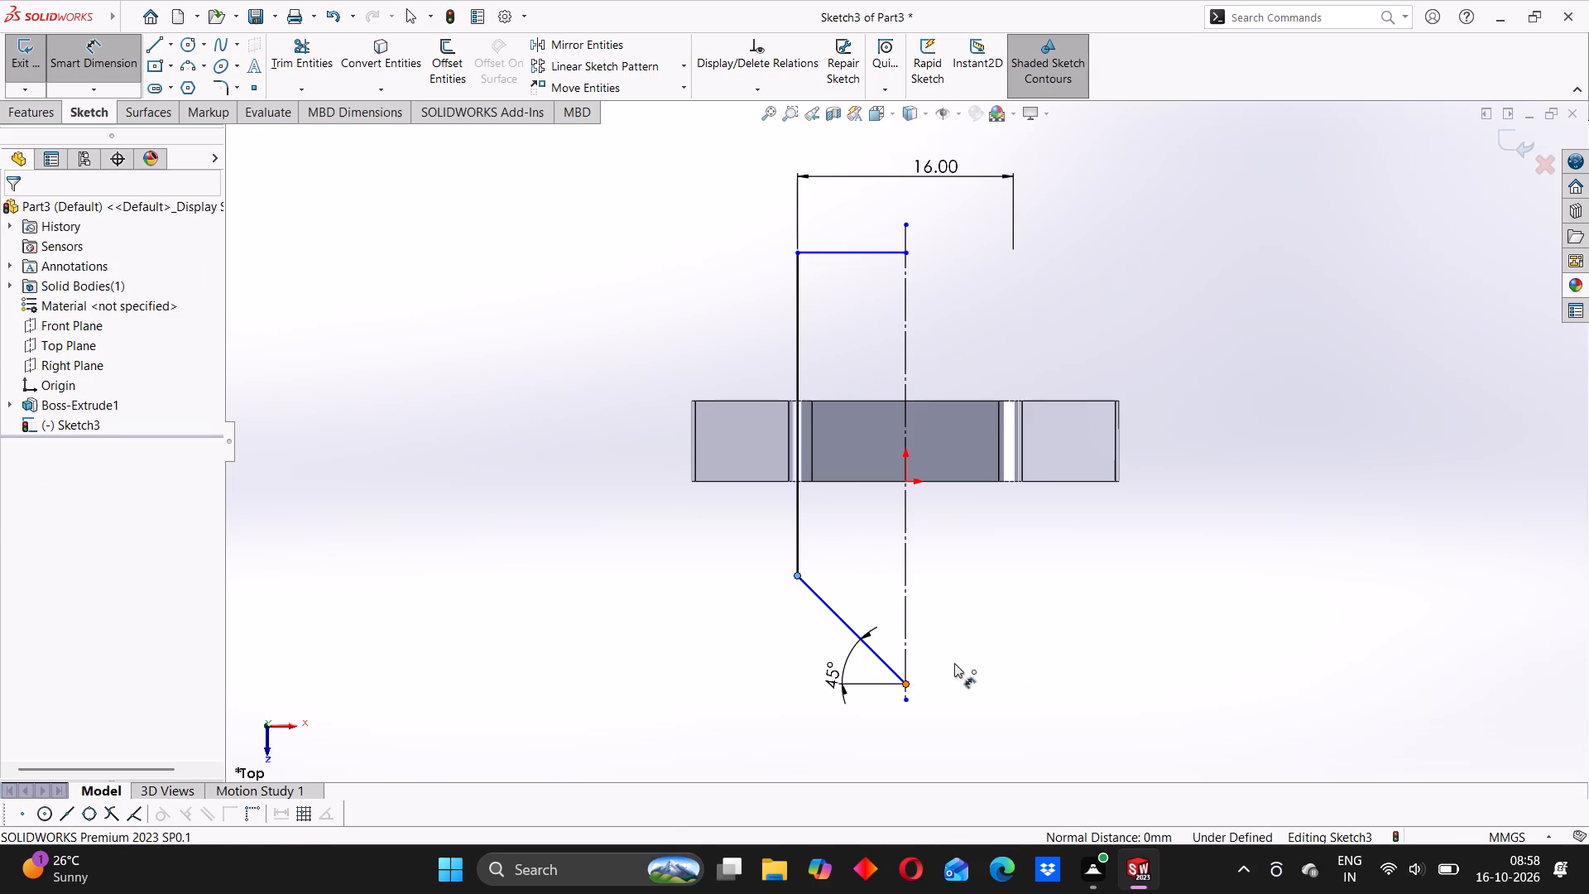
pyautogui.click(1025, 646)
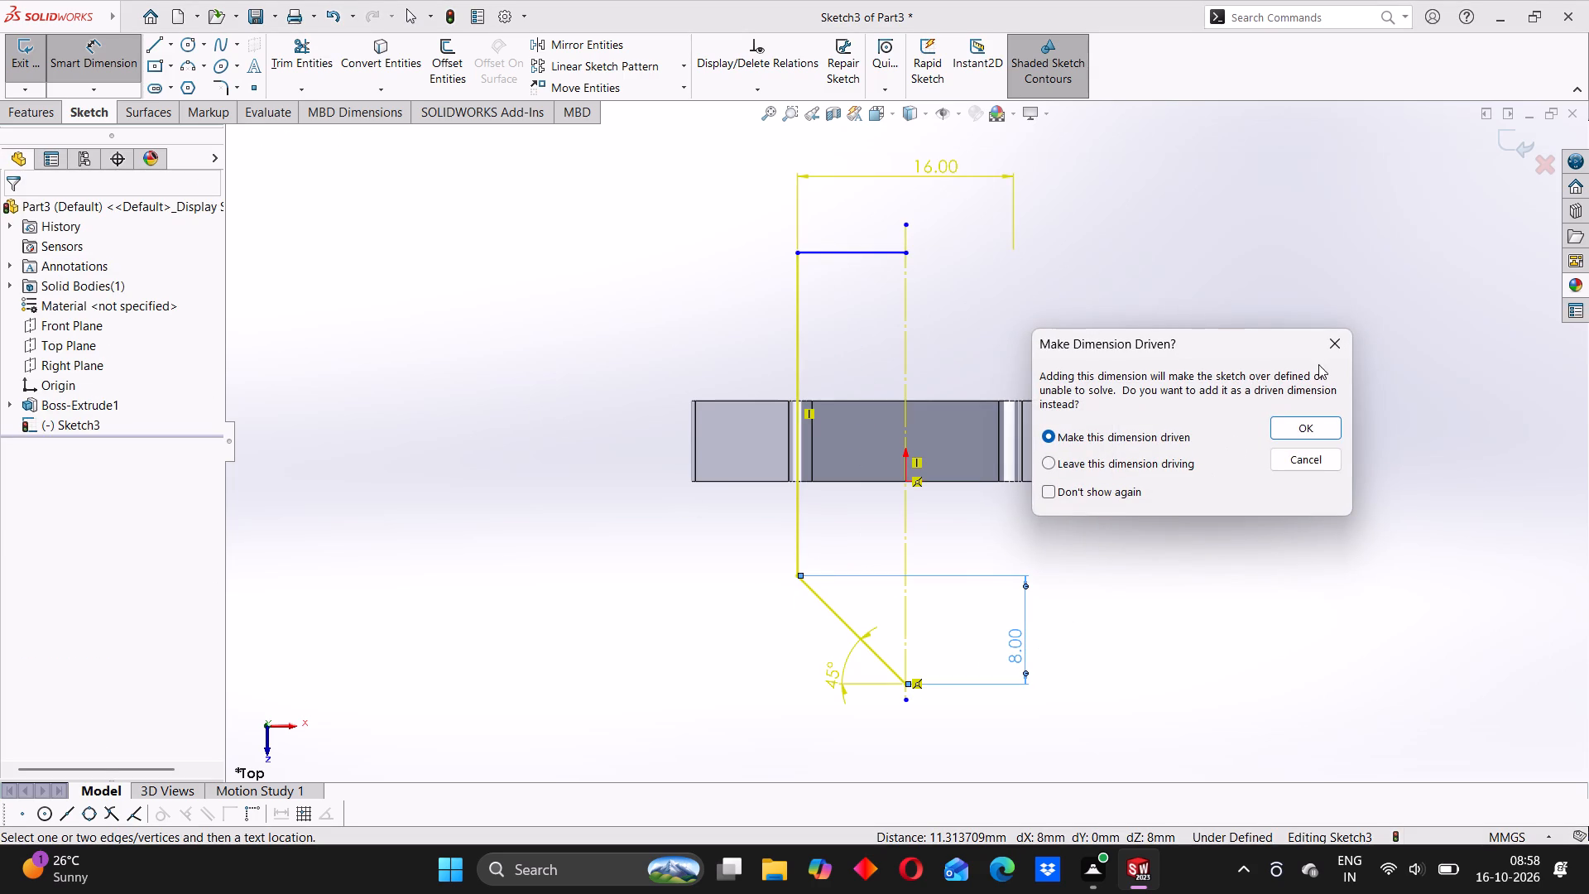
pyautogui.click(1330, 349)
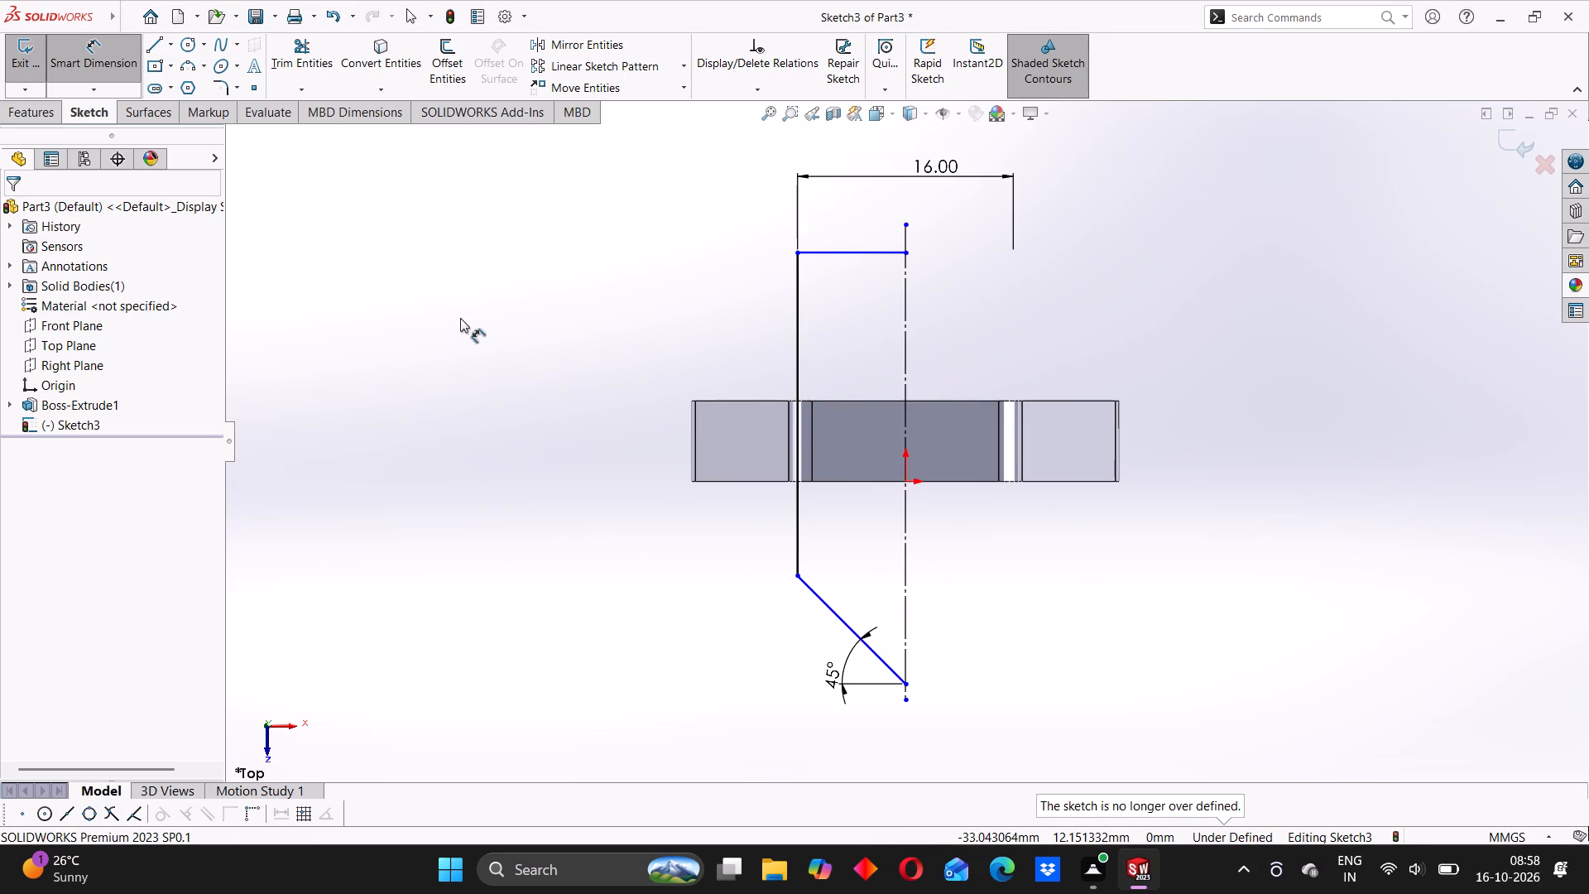
# Delete the 16 mm diameter dimension above the profile.
pyautogui.click(943, 164)
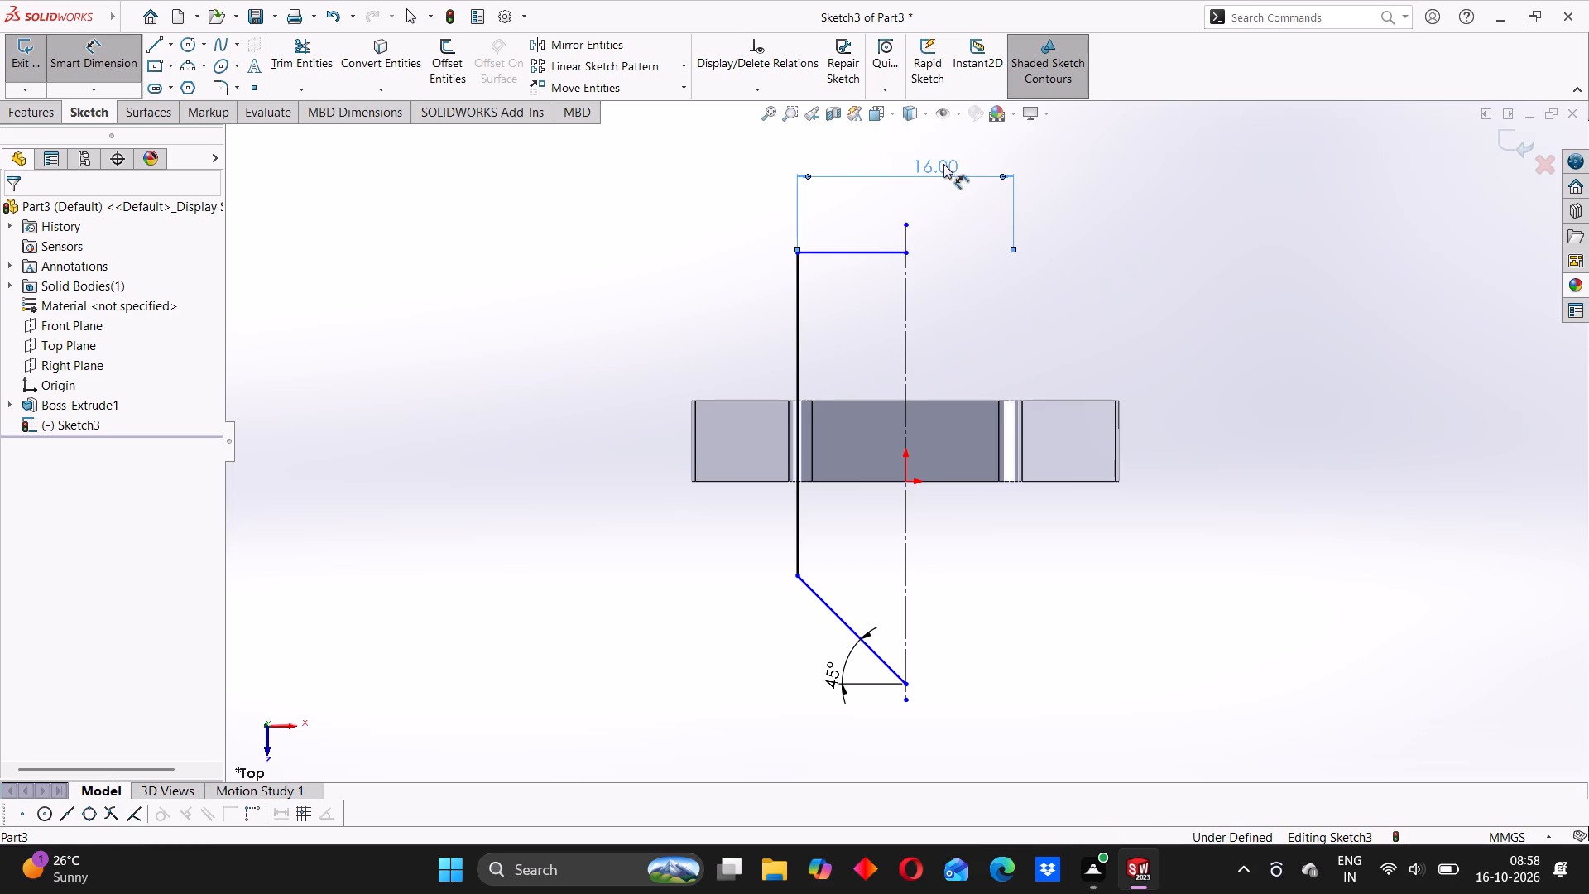
pyautogui.press('Delete')
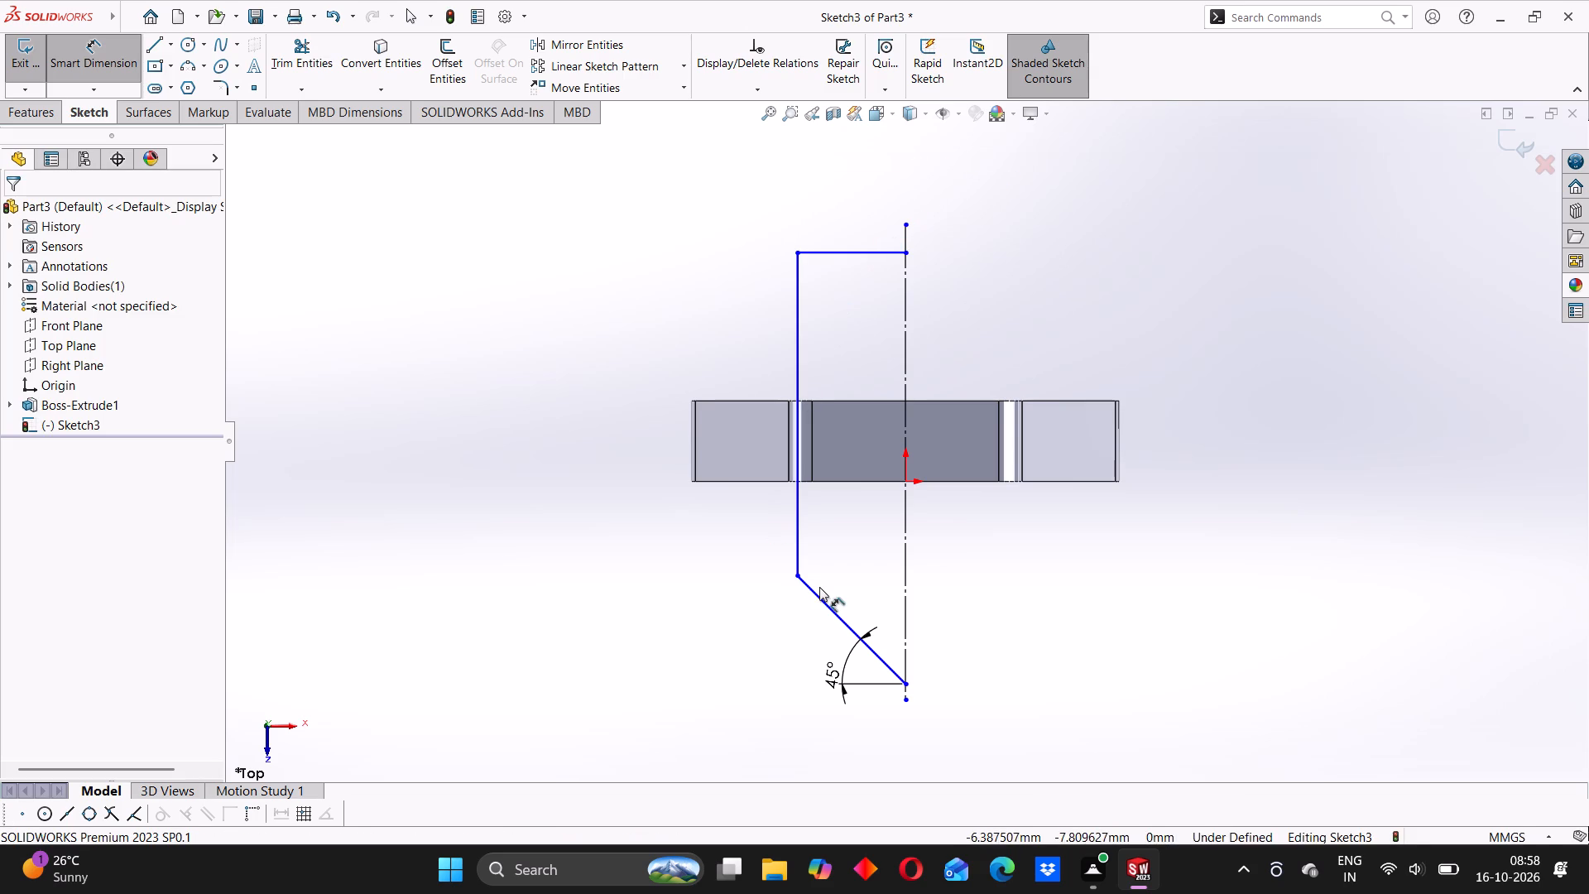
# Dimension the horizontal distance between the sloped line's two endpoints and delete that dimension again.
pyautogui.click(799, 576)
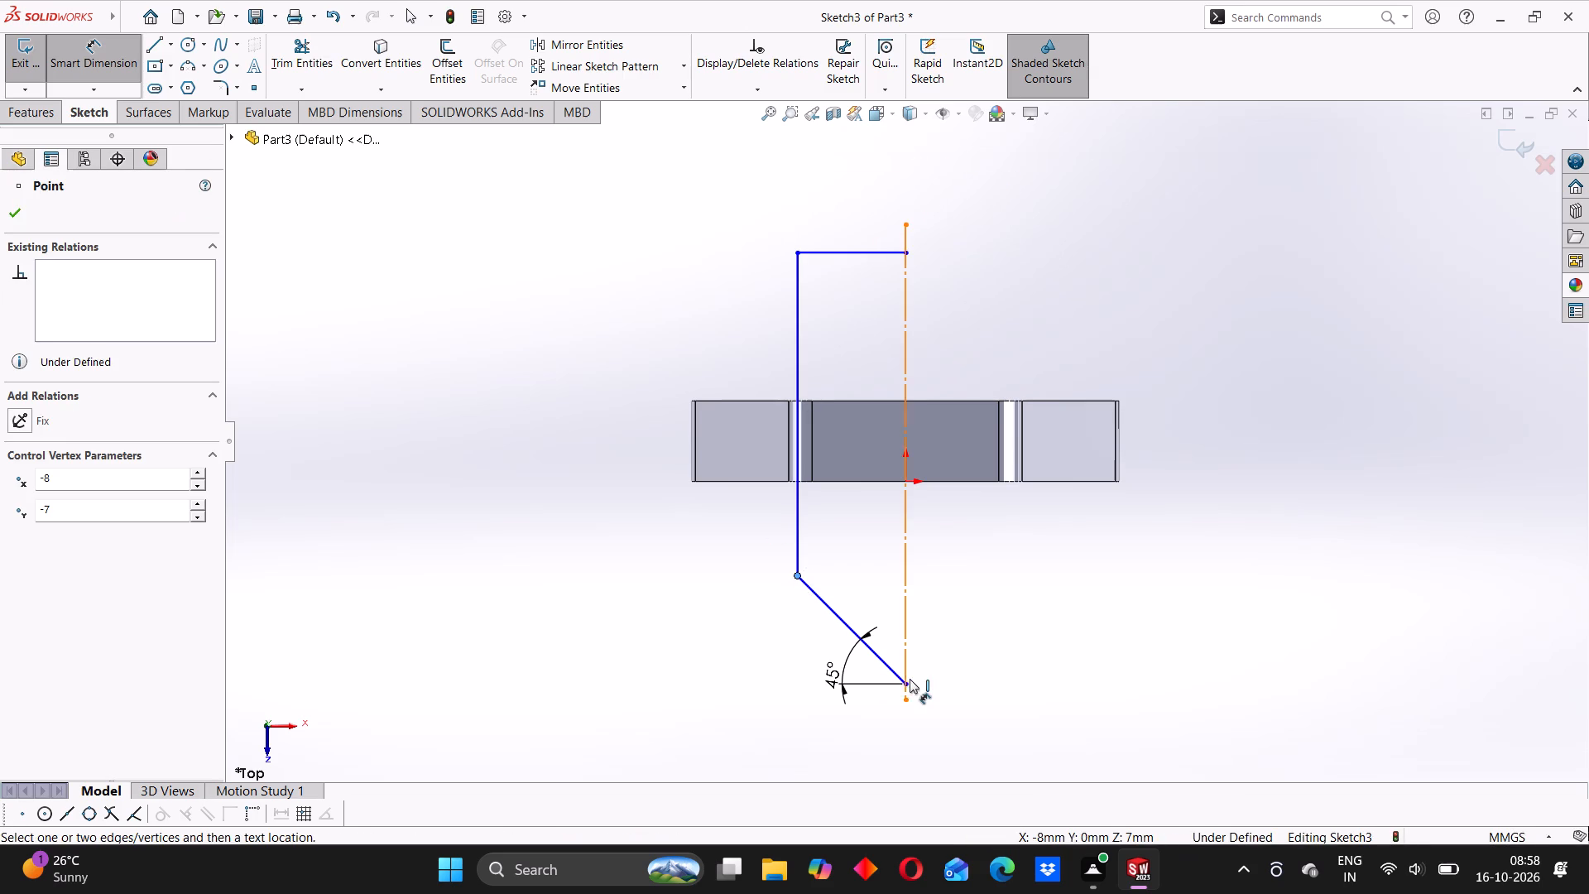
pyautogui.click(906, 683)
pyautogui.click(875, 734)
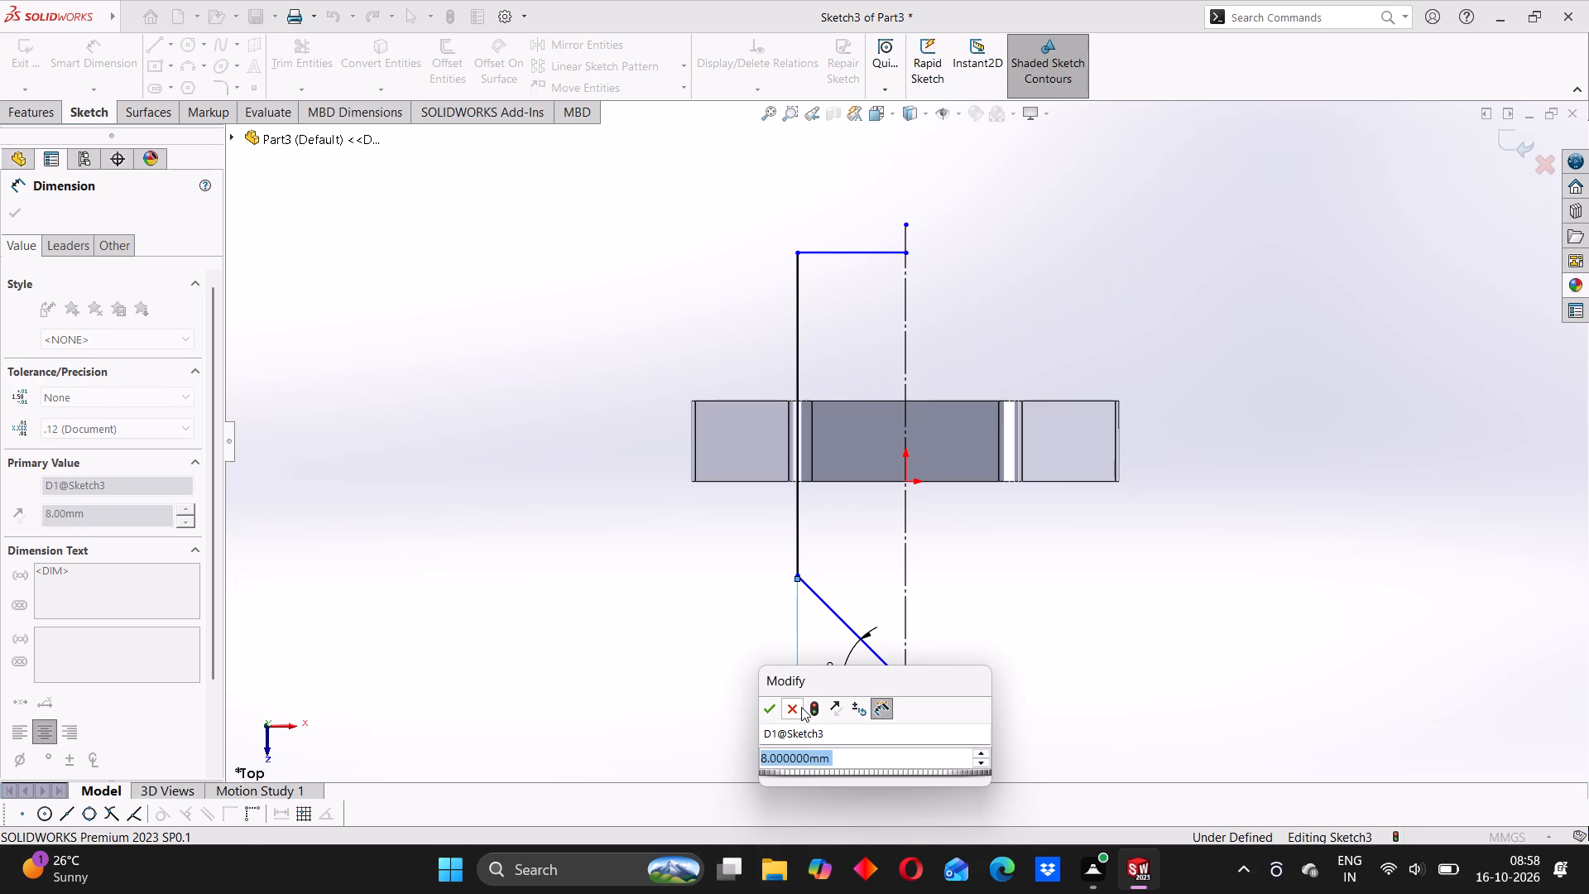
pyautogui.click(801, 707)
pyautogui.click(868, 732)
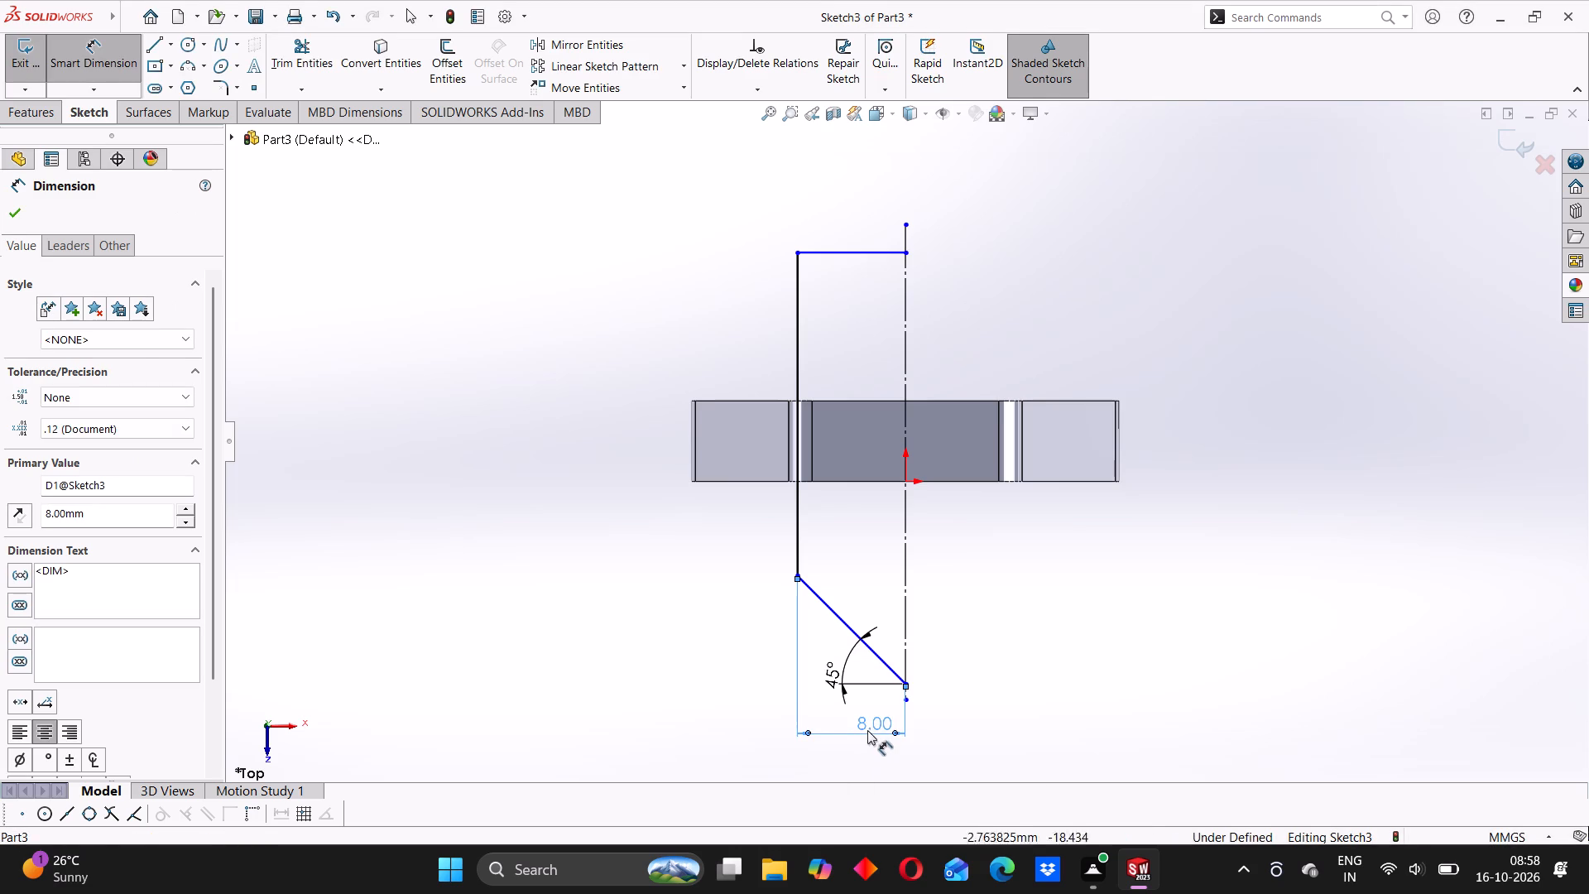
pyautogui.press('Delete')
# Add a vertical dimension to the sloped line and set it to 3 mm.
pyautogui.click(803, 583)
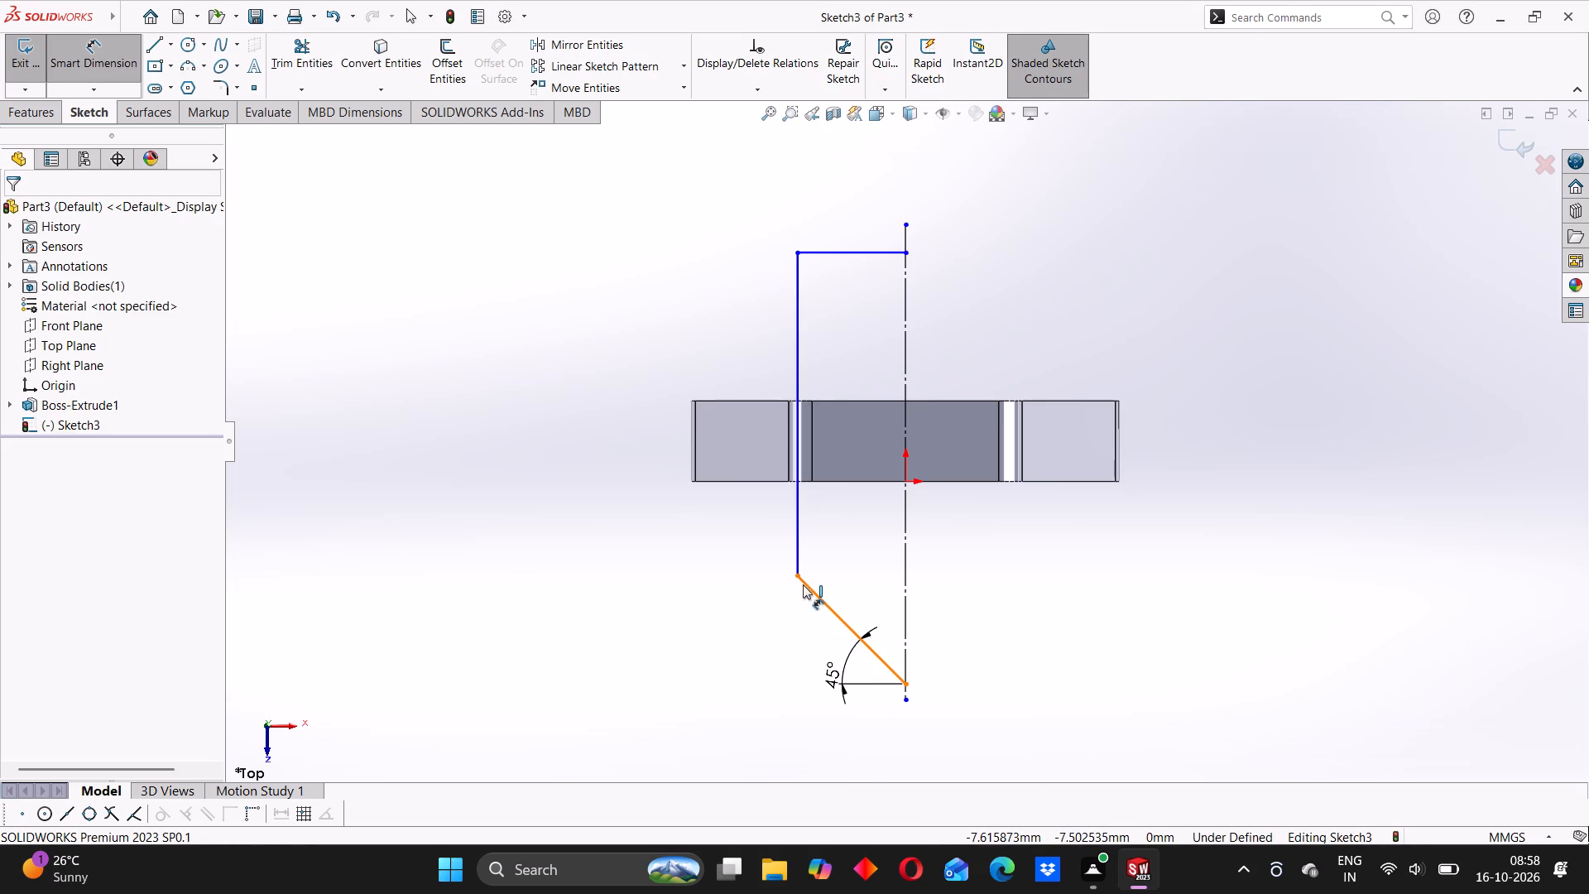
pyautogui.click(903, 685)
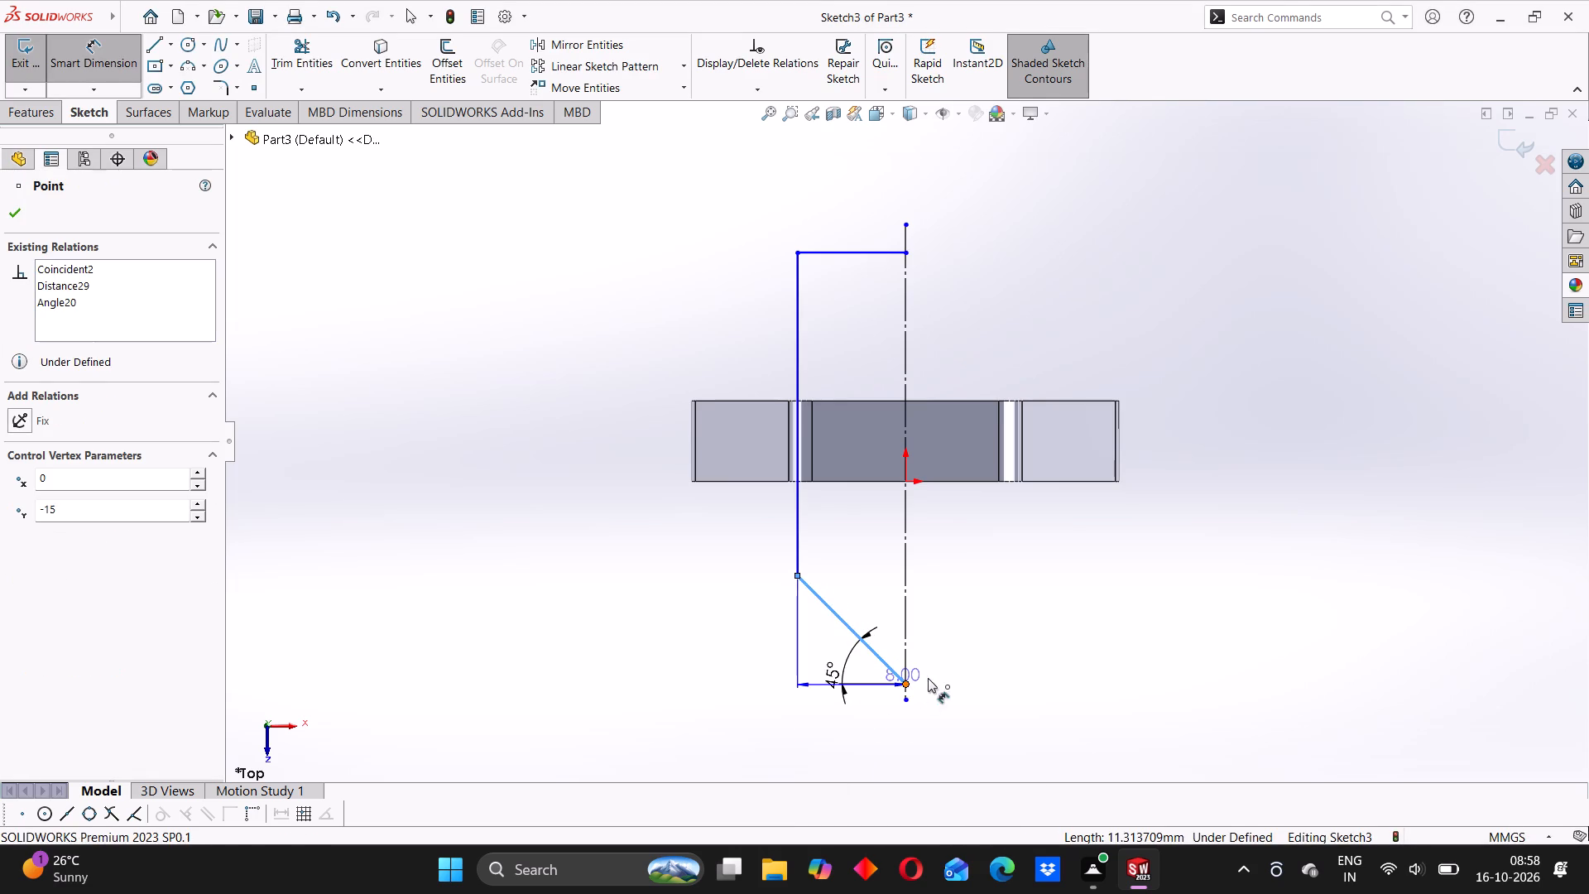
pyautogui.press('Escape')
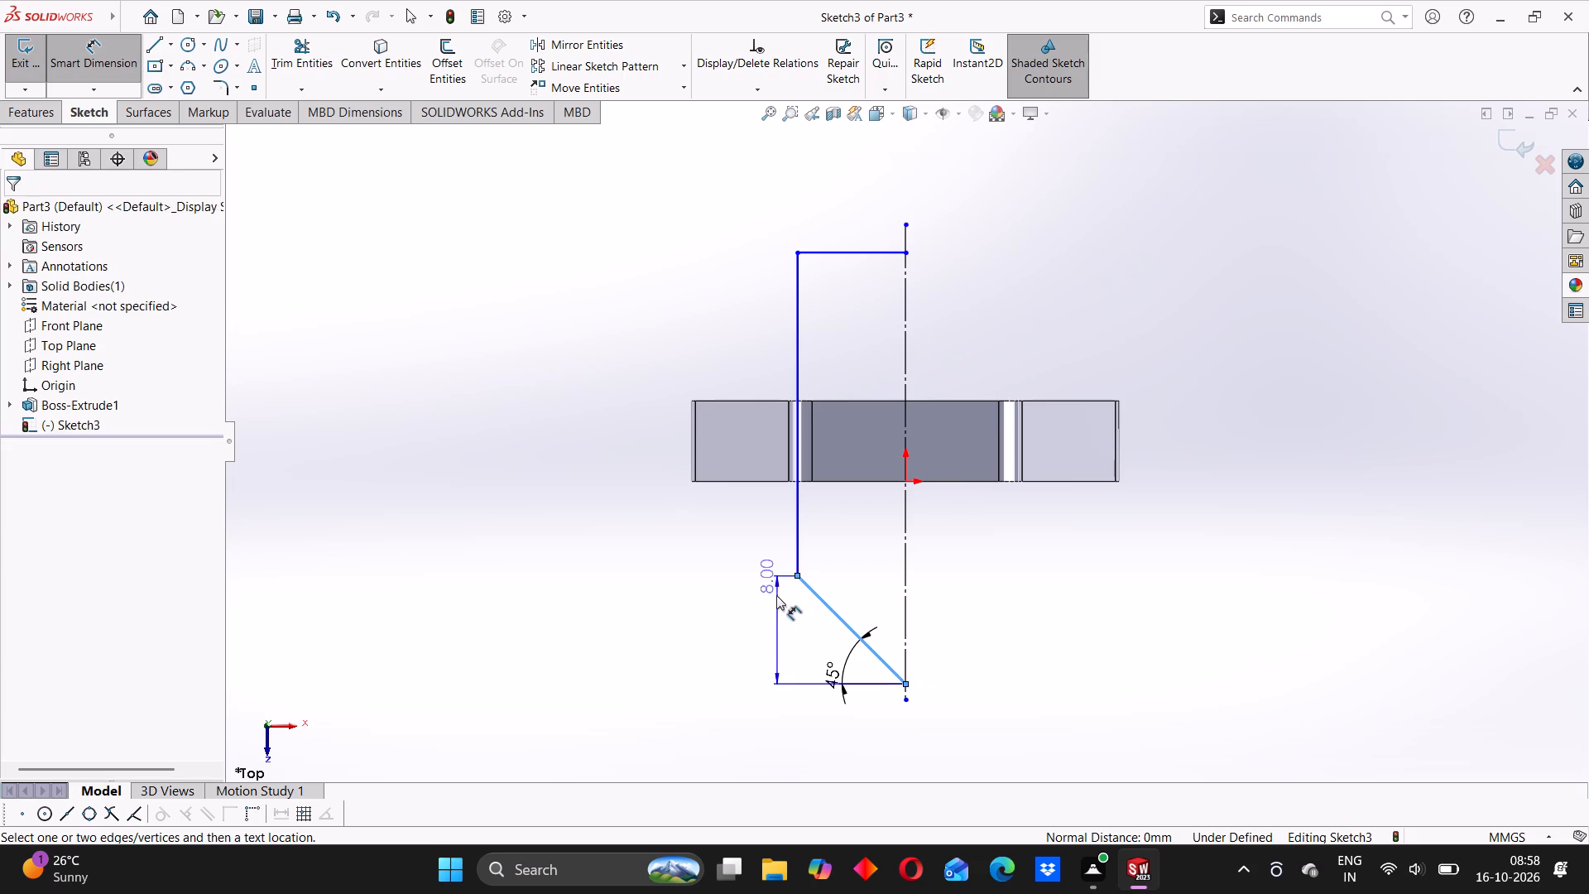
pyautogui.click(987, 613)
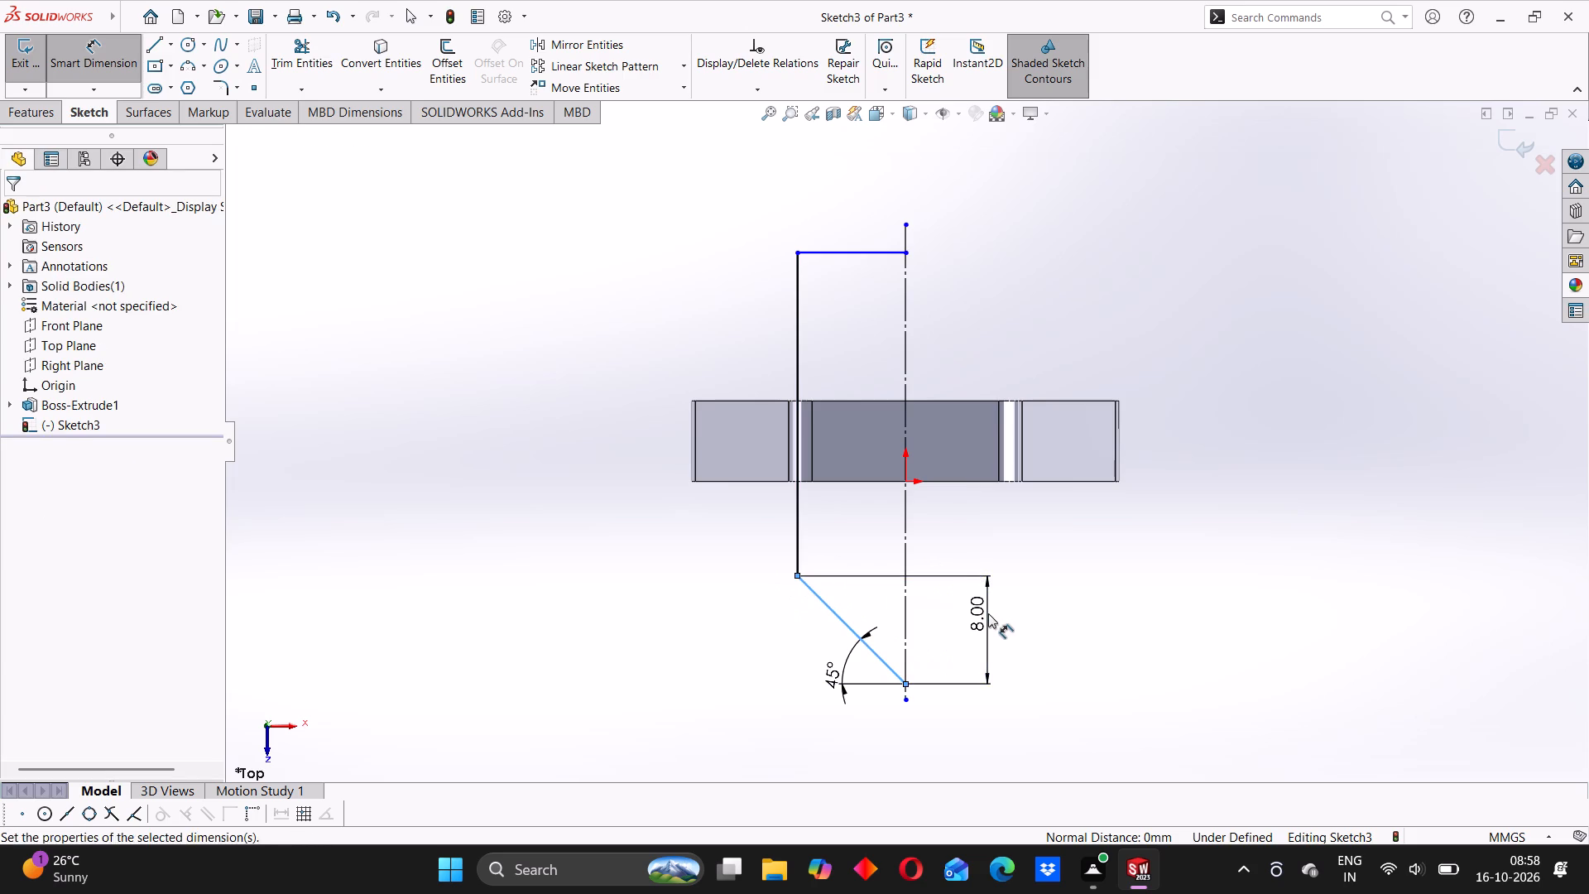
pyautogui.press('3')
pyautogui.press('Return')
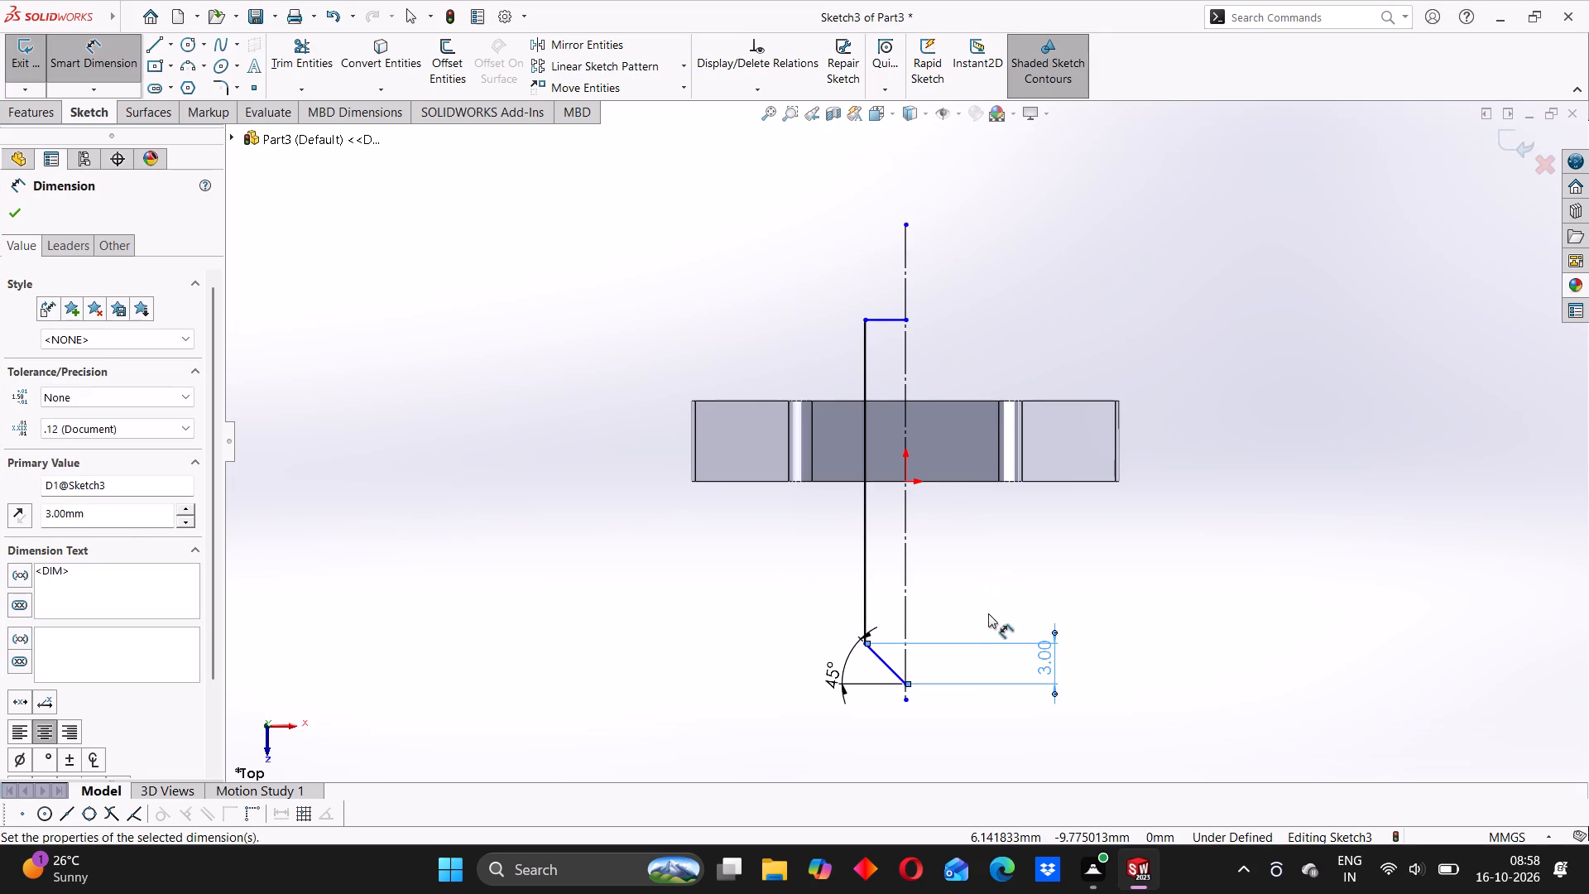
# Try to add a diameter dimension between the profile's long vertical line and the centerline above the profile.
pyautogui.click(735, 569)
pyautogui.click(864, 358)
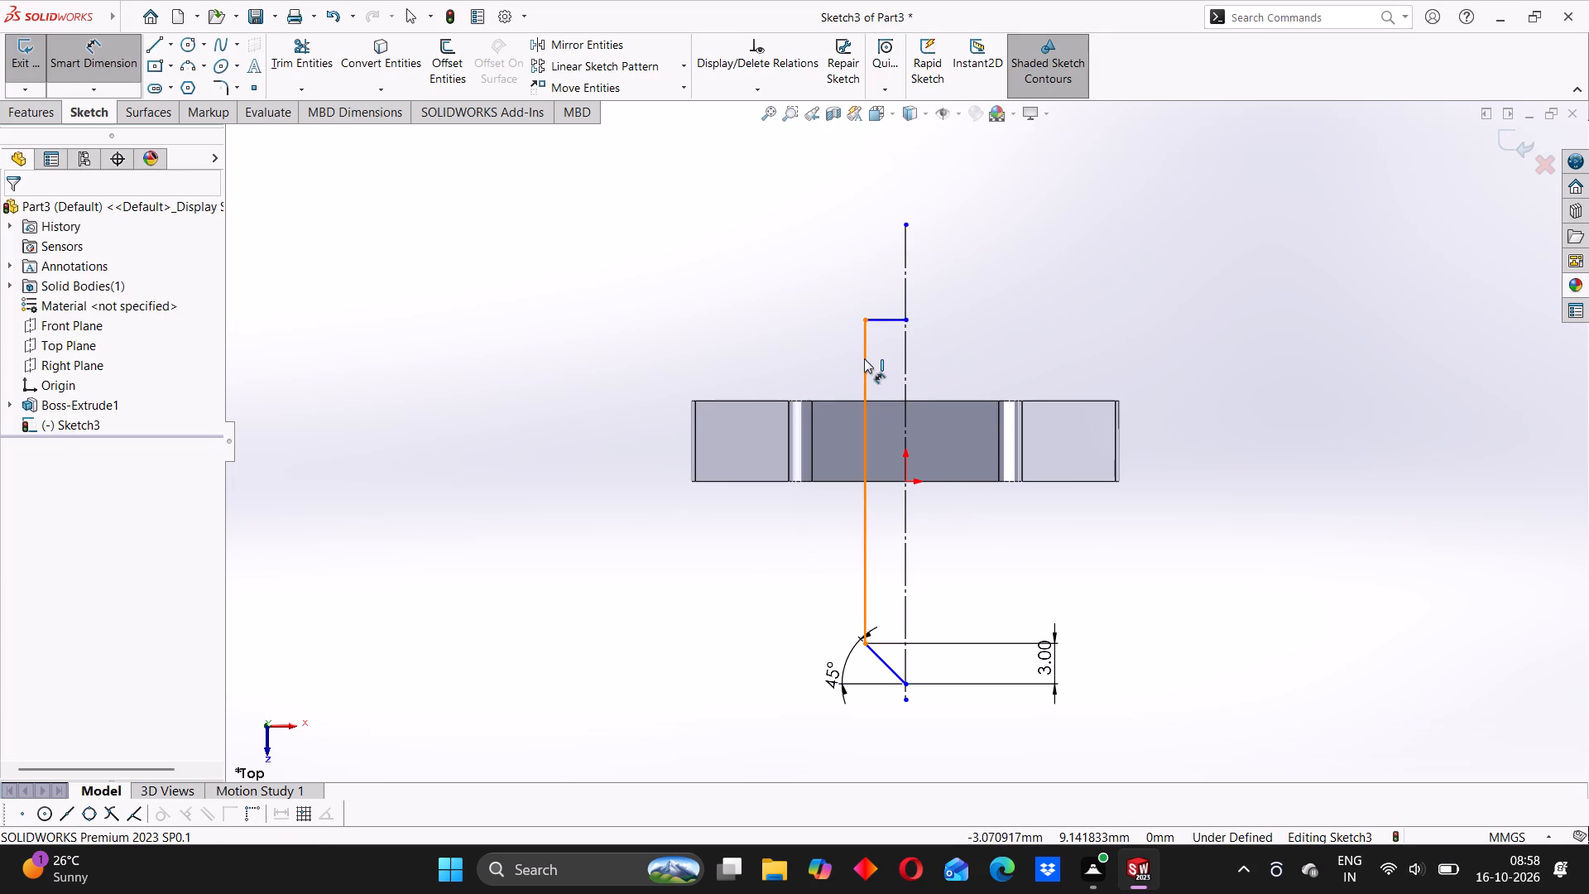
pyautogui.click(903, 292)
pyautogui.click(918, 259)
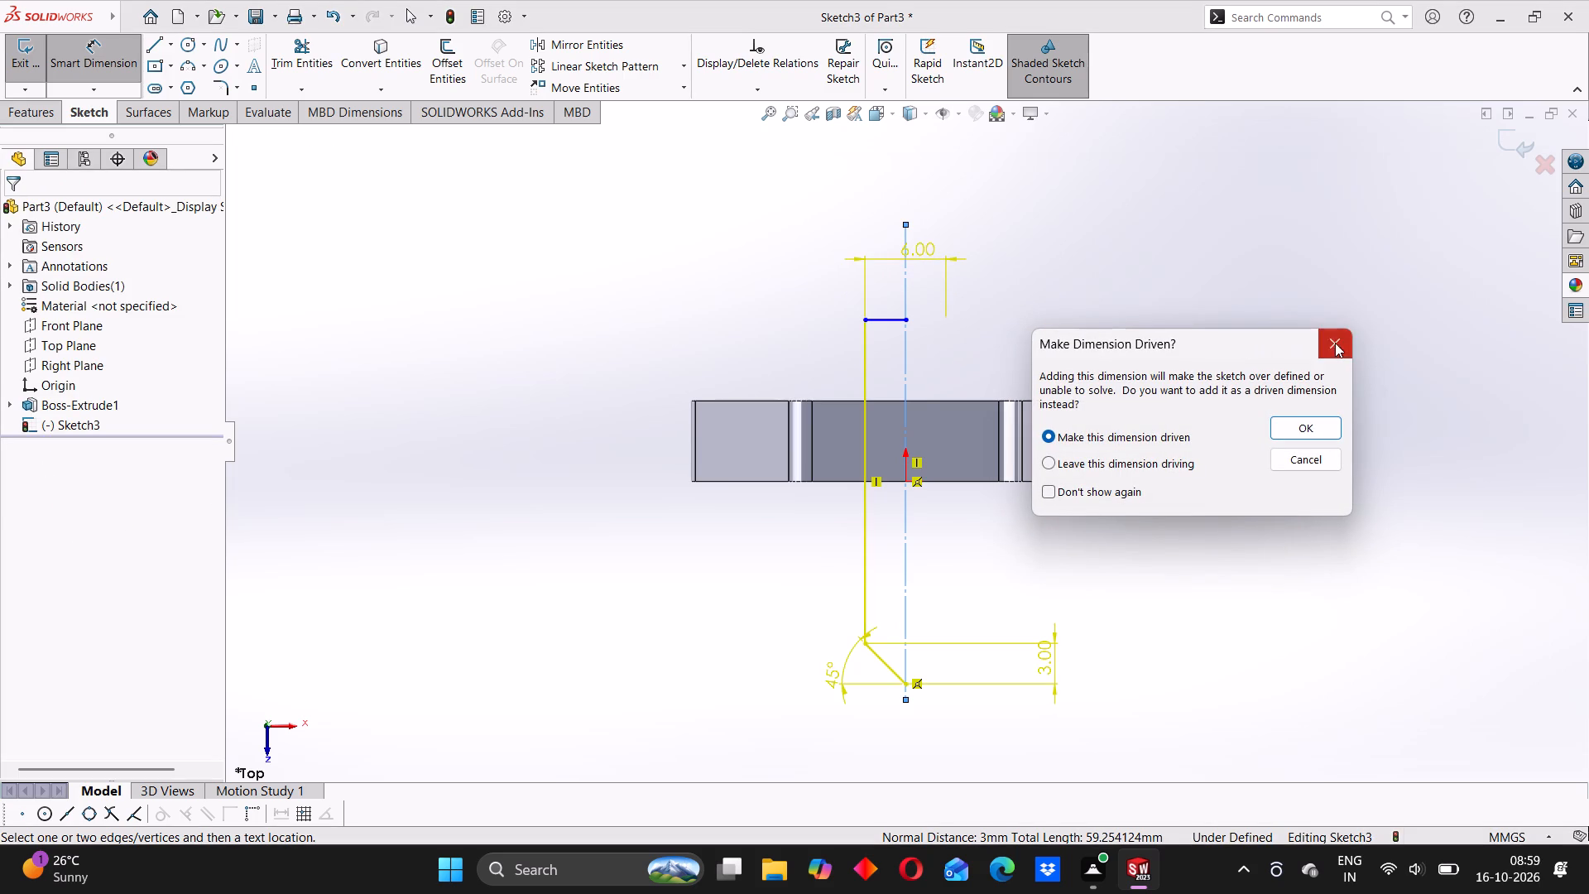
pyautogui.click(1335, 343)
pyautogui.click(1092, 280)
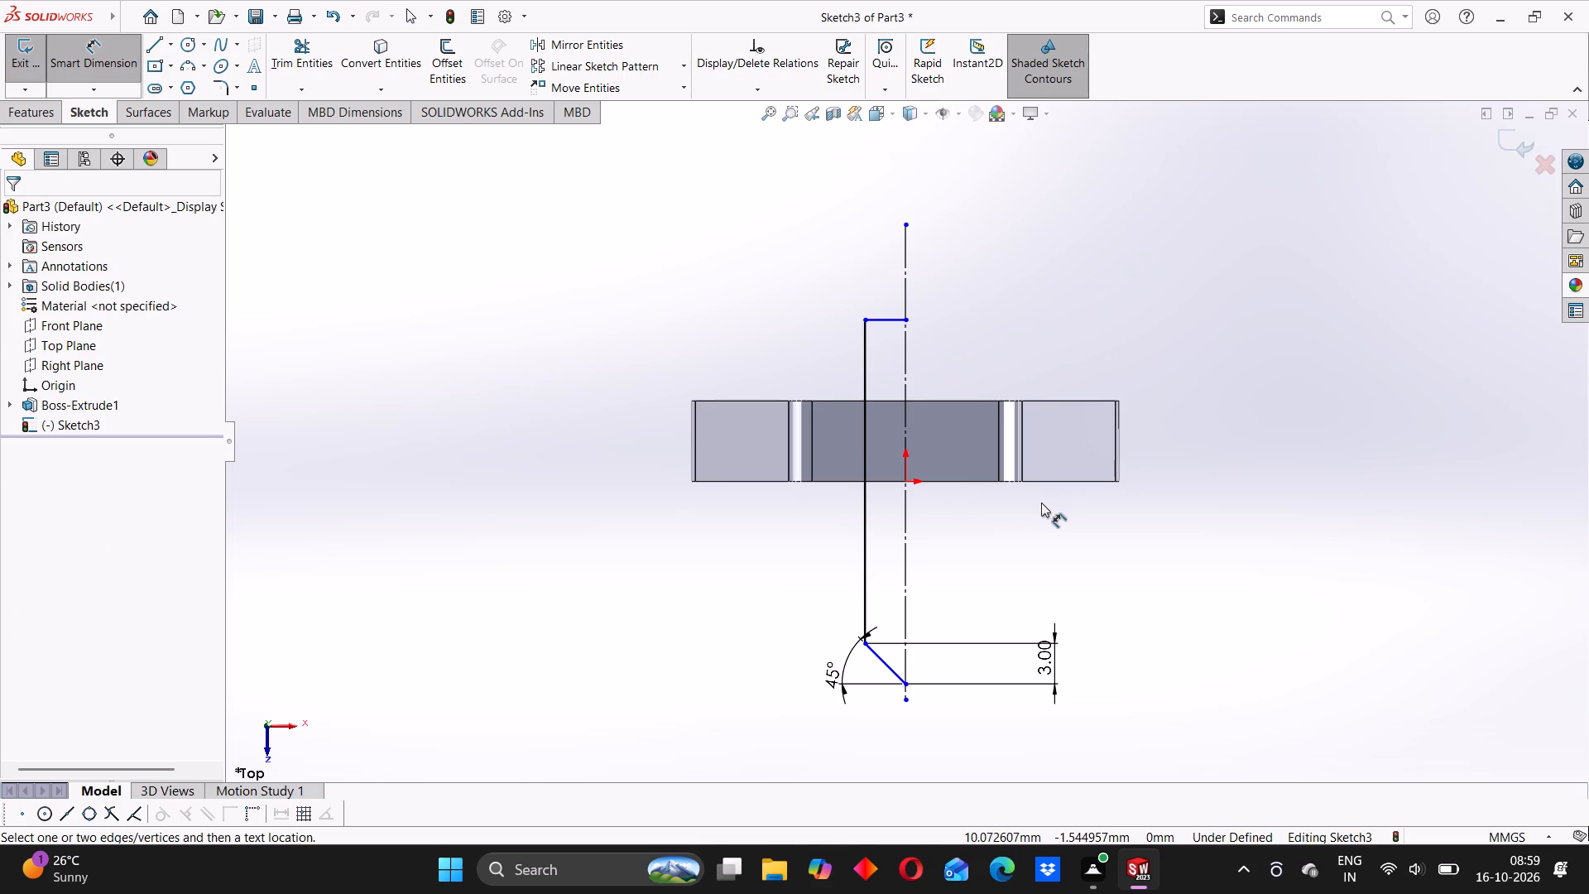
# Undo the recent dimension edits and deletions, restoring the profile's 16 mm, 11 mm and 32 mm dimensions.
pyautogui.hotkey('ctrl', 'z')
pyautogui.hotkey('ctrl', 'z')
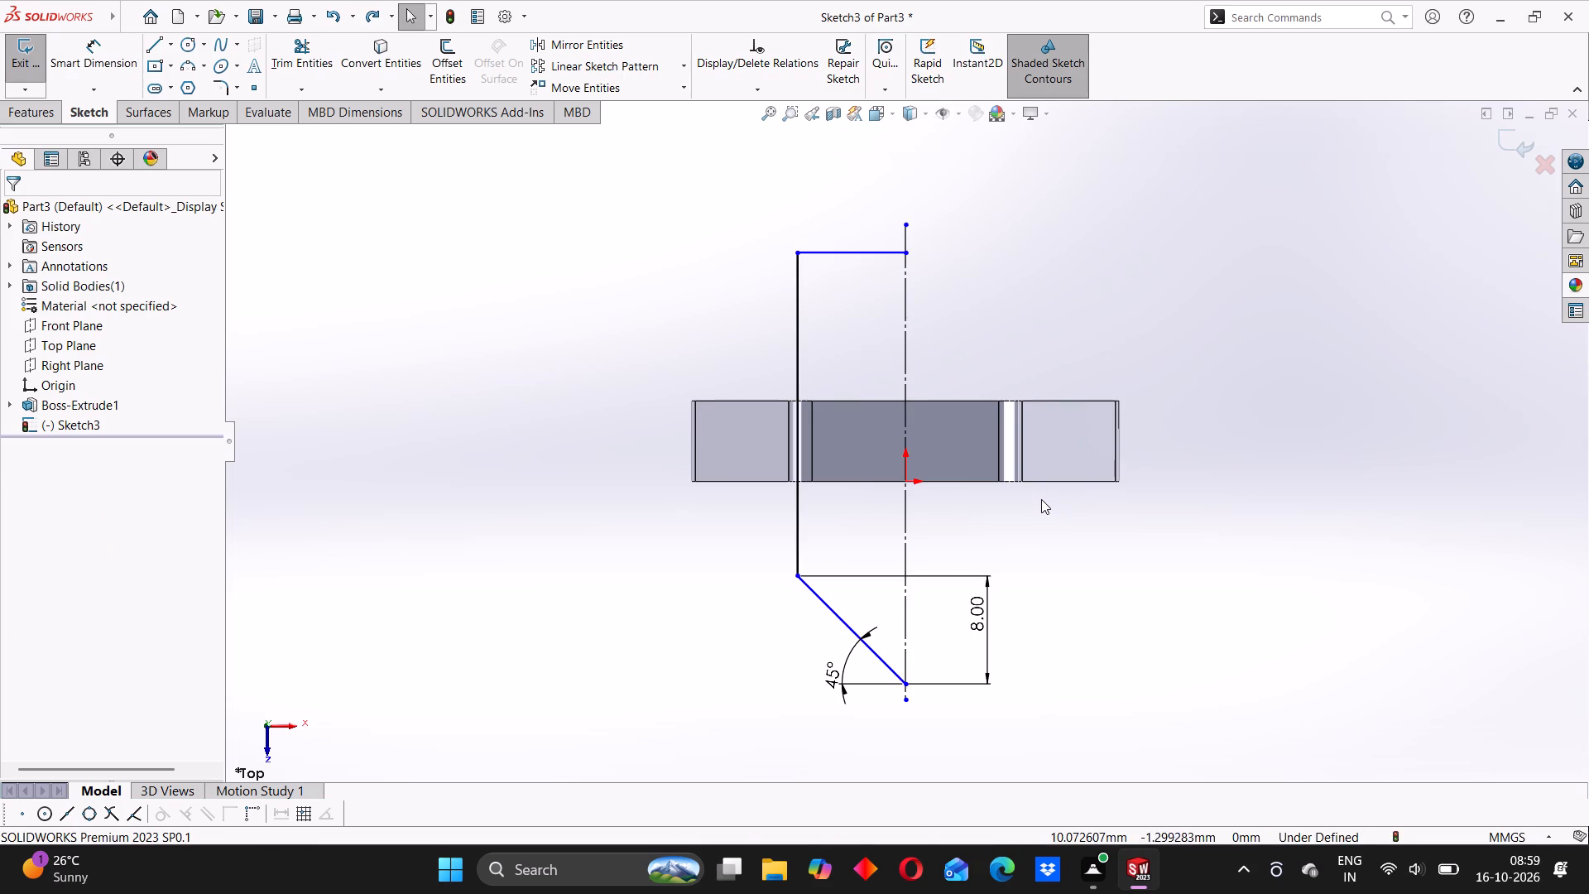
pyautogui.hotkey('ctrl', 'z')
pyautogui.hotkey('ctrl', 'z')
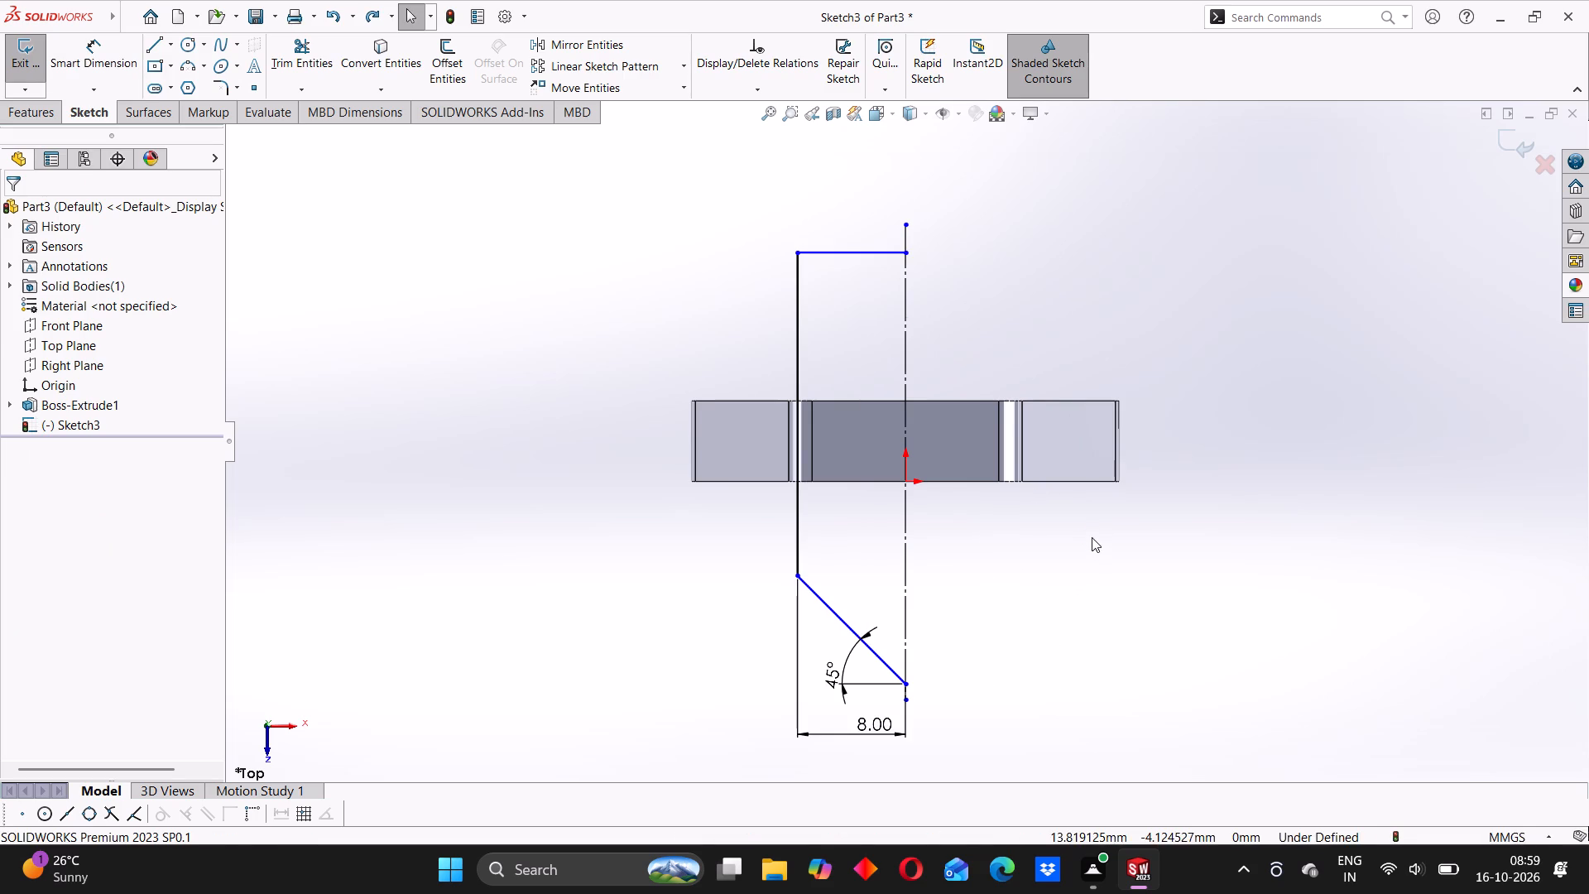
pyautogui.hotkey('ctrl', 'z')
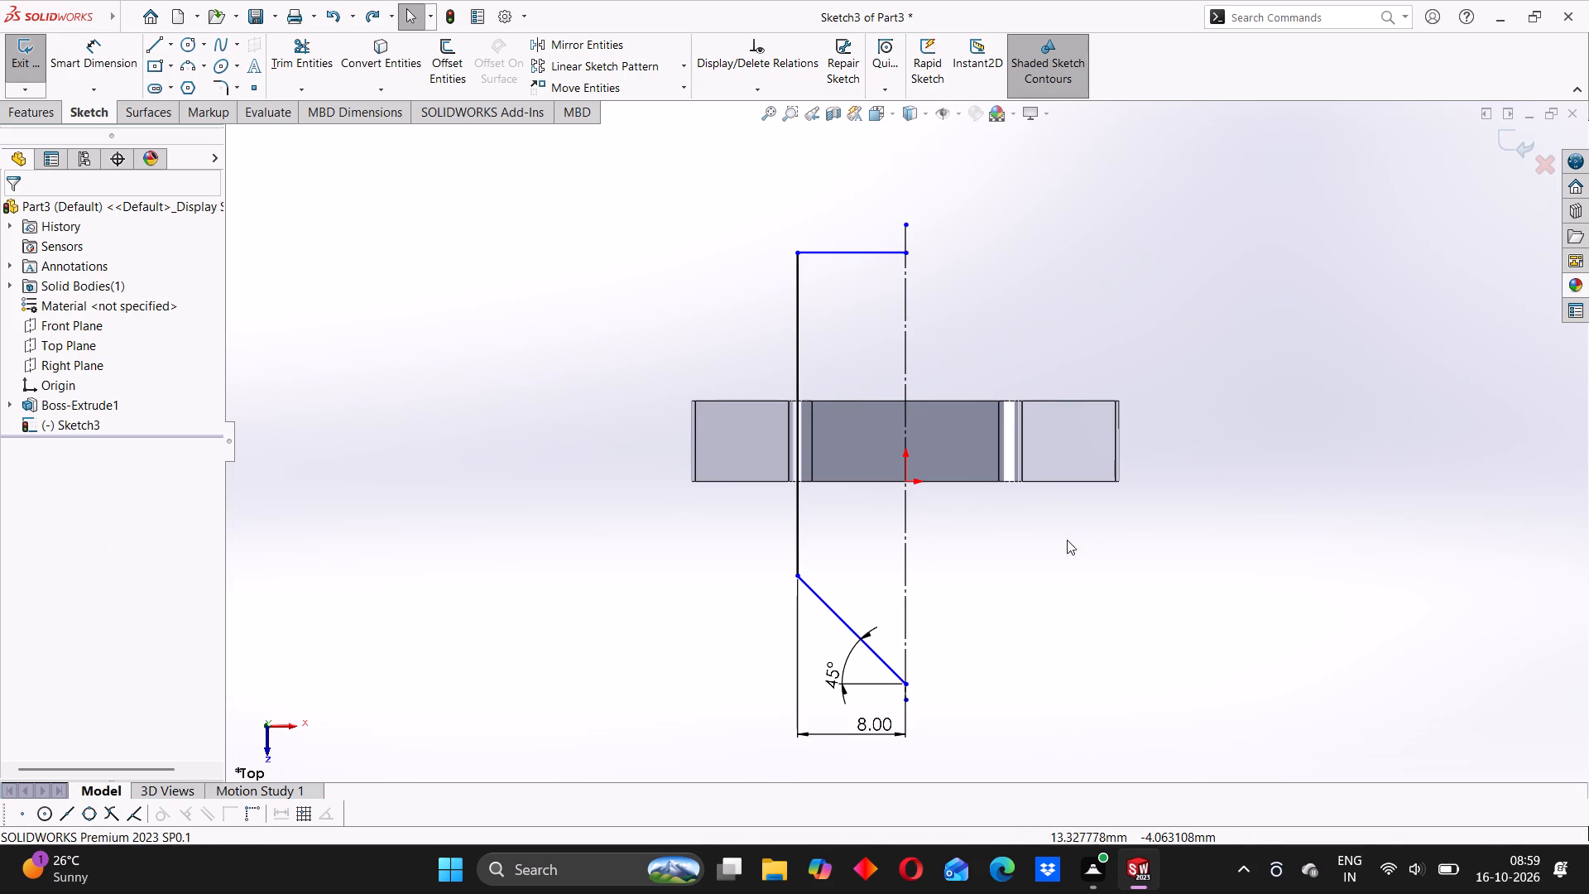
pyautogui.hotkey('ctrl', 'z')
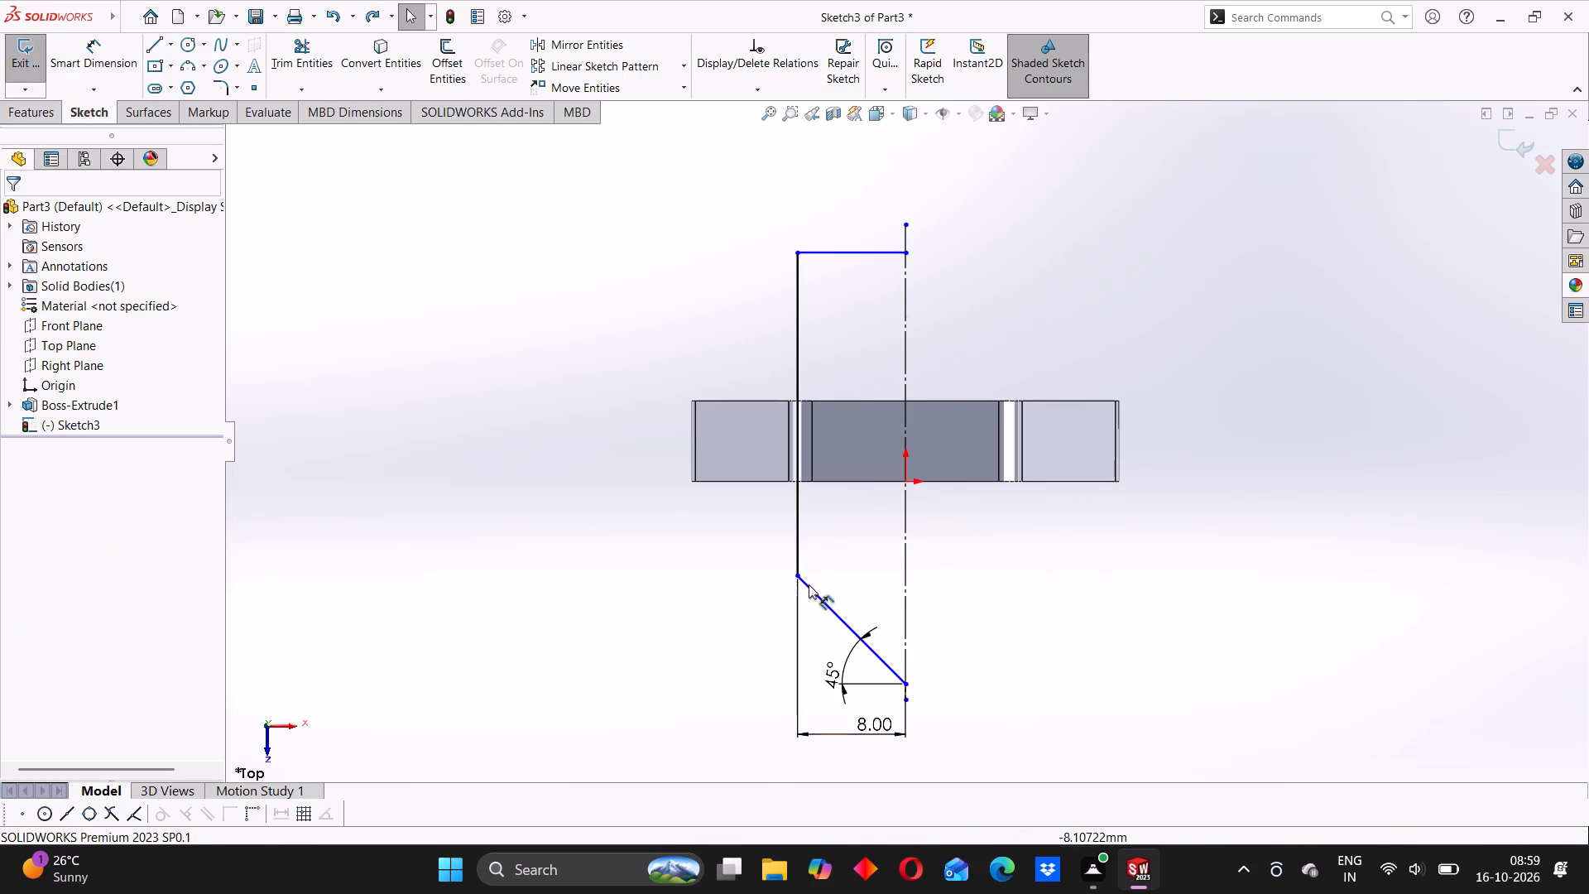
pyautogui.hotkey('ctrl', 'z')
pyautogui.hotkey('ctrl', 'z')
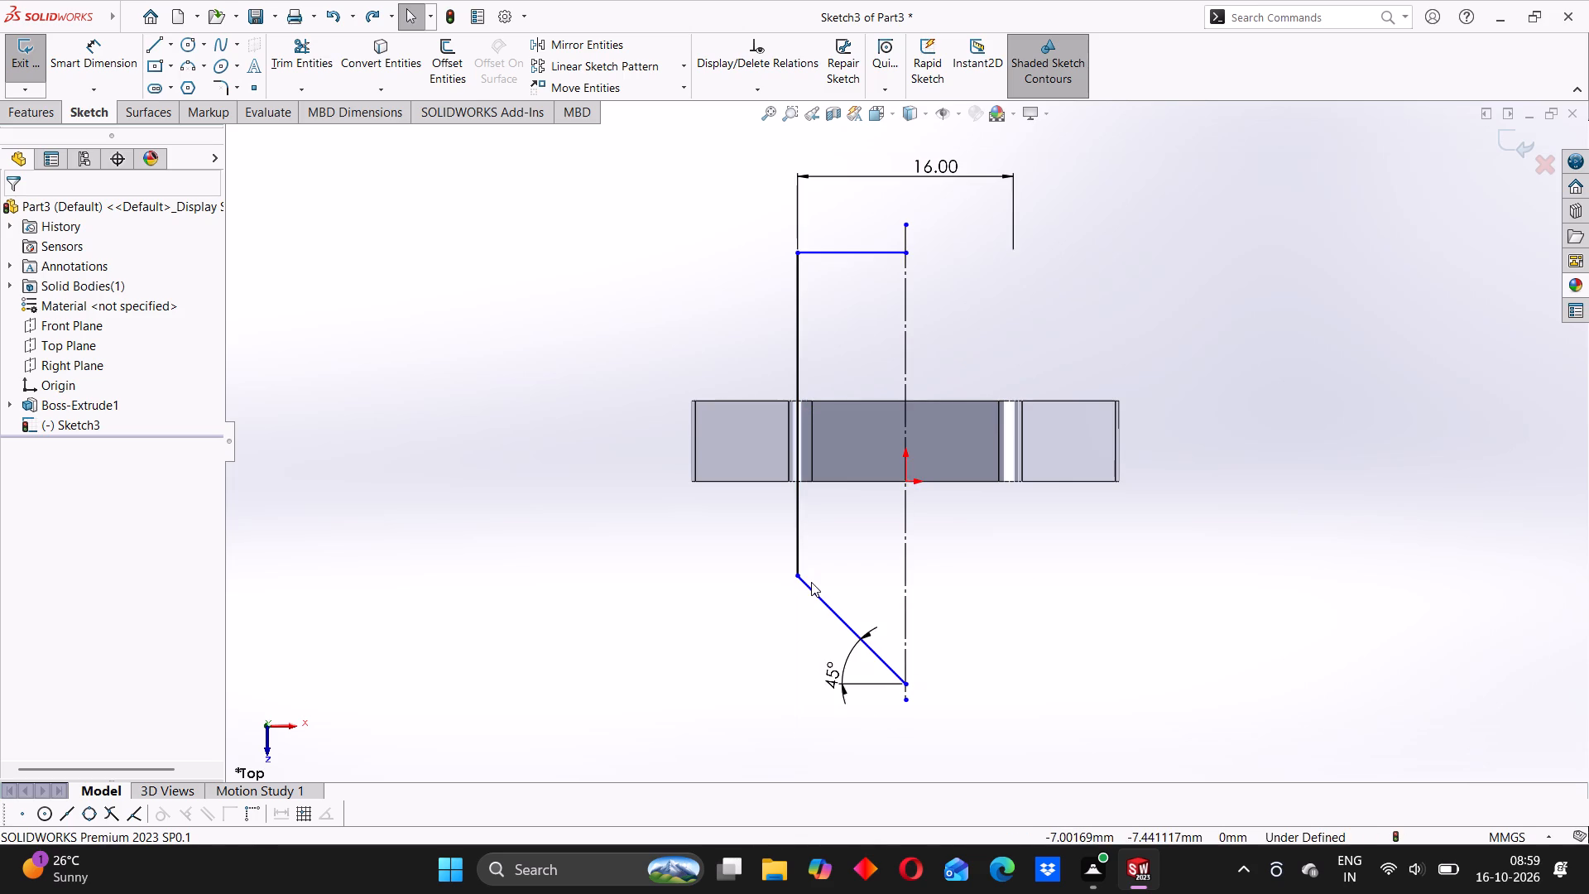
pyautogui.hotkey('ctrl', 'z')
pyautogui.hotkey('ctrl', 'z')
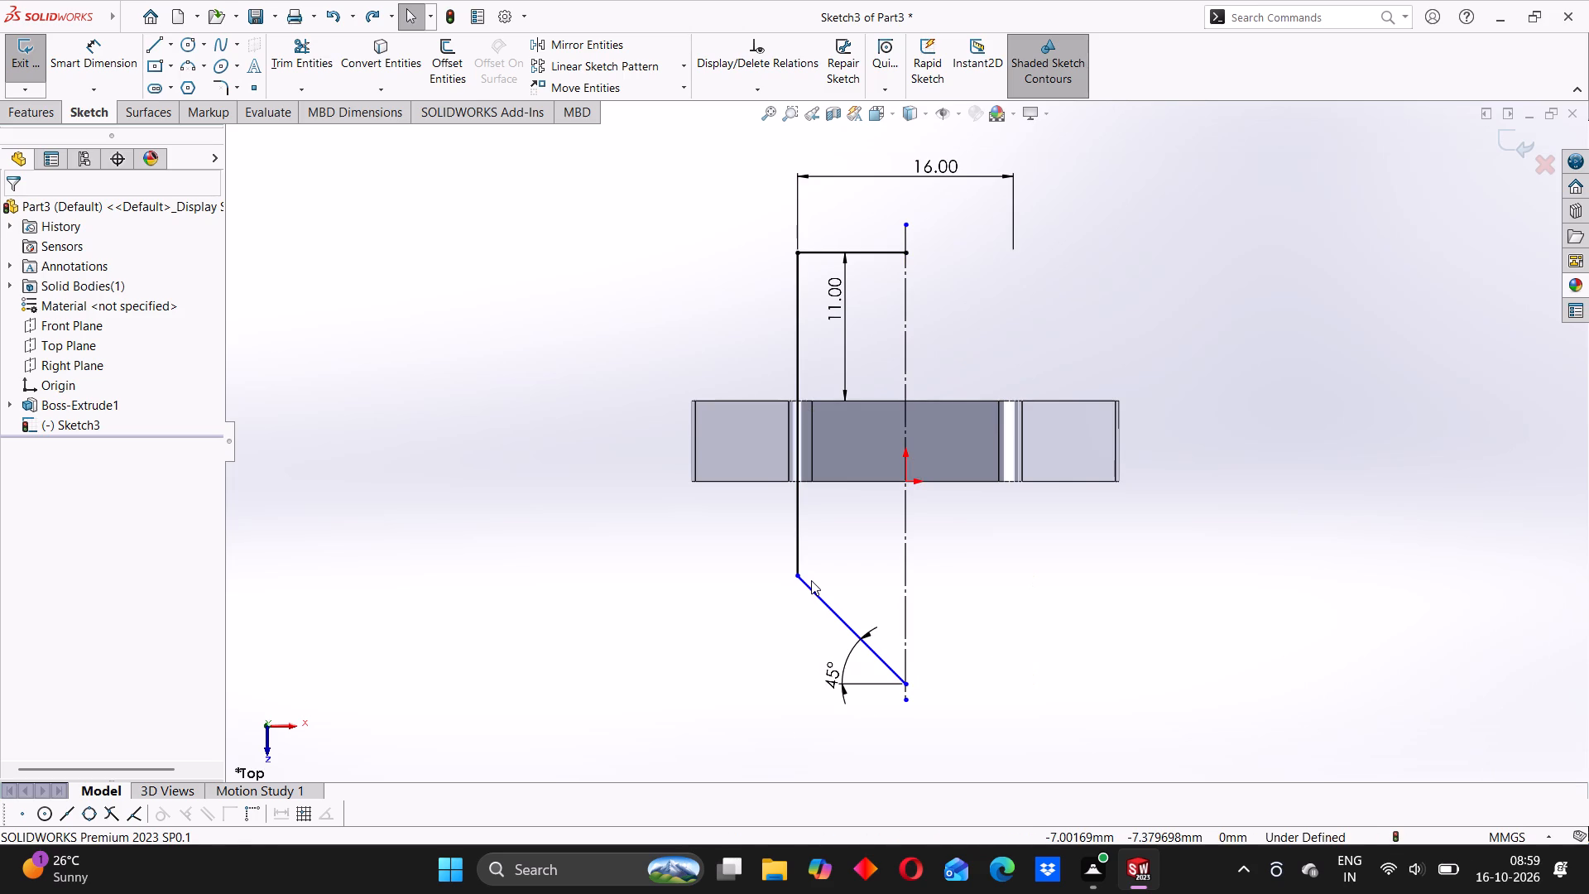
pyautogui.hotkey('ctrl', 'z')
pyautogui.keyDown('ctrl'); pyautogui.click(546, 554); pyautogui.keyUp('ctrl')
pyautogui.hotkey('ctrl', 'z')
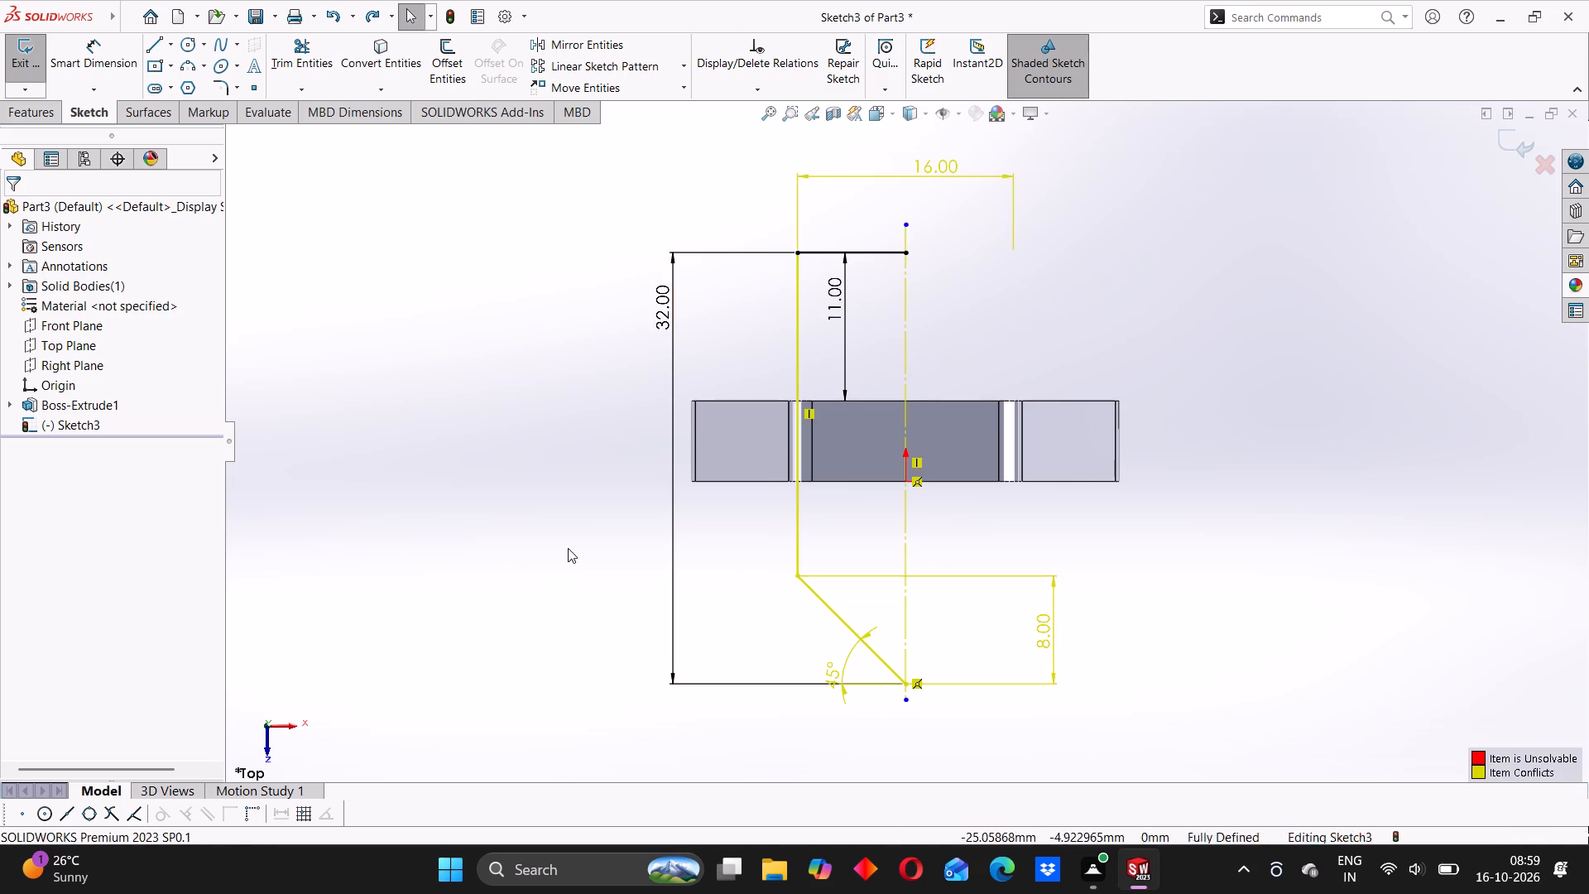
pyautogui.click(1184, 553)
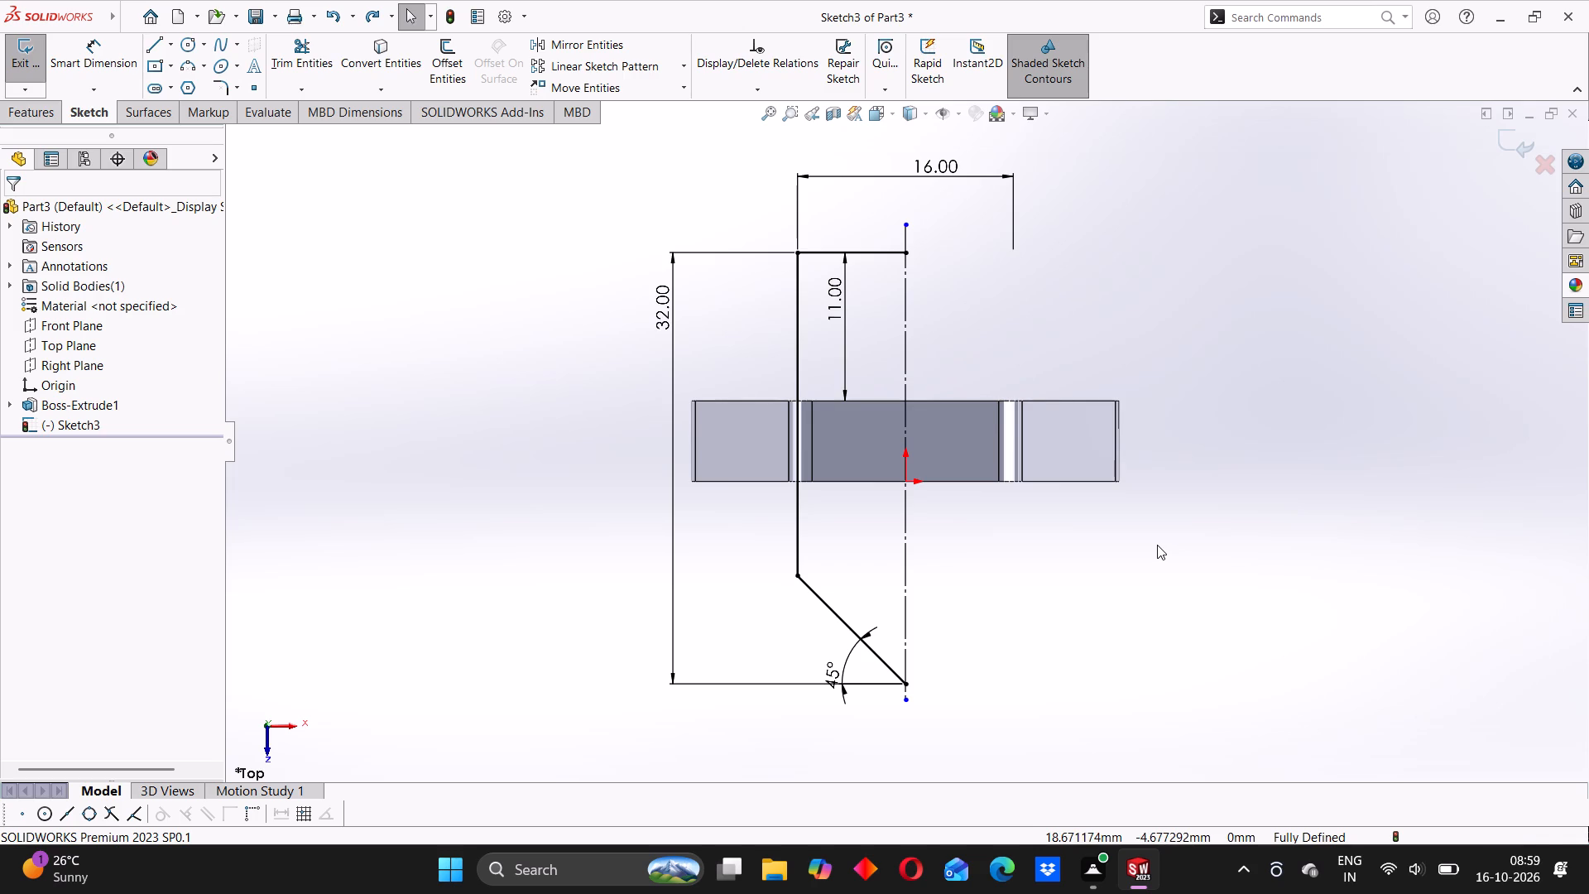
# Delete the sloped line at the bottom of the profile.
pyautogui.click(813, 594)
pyautogui.press('Delete')
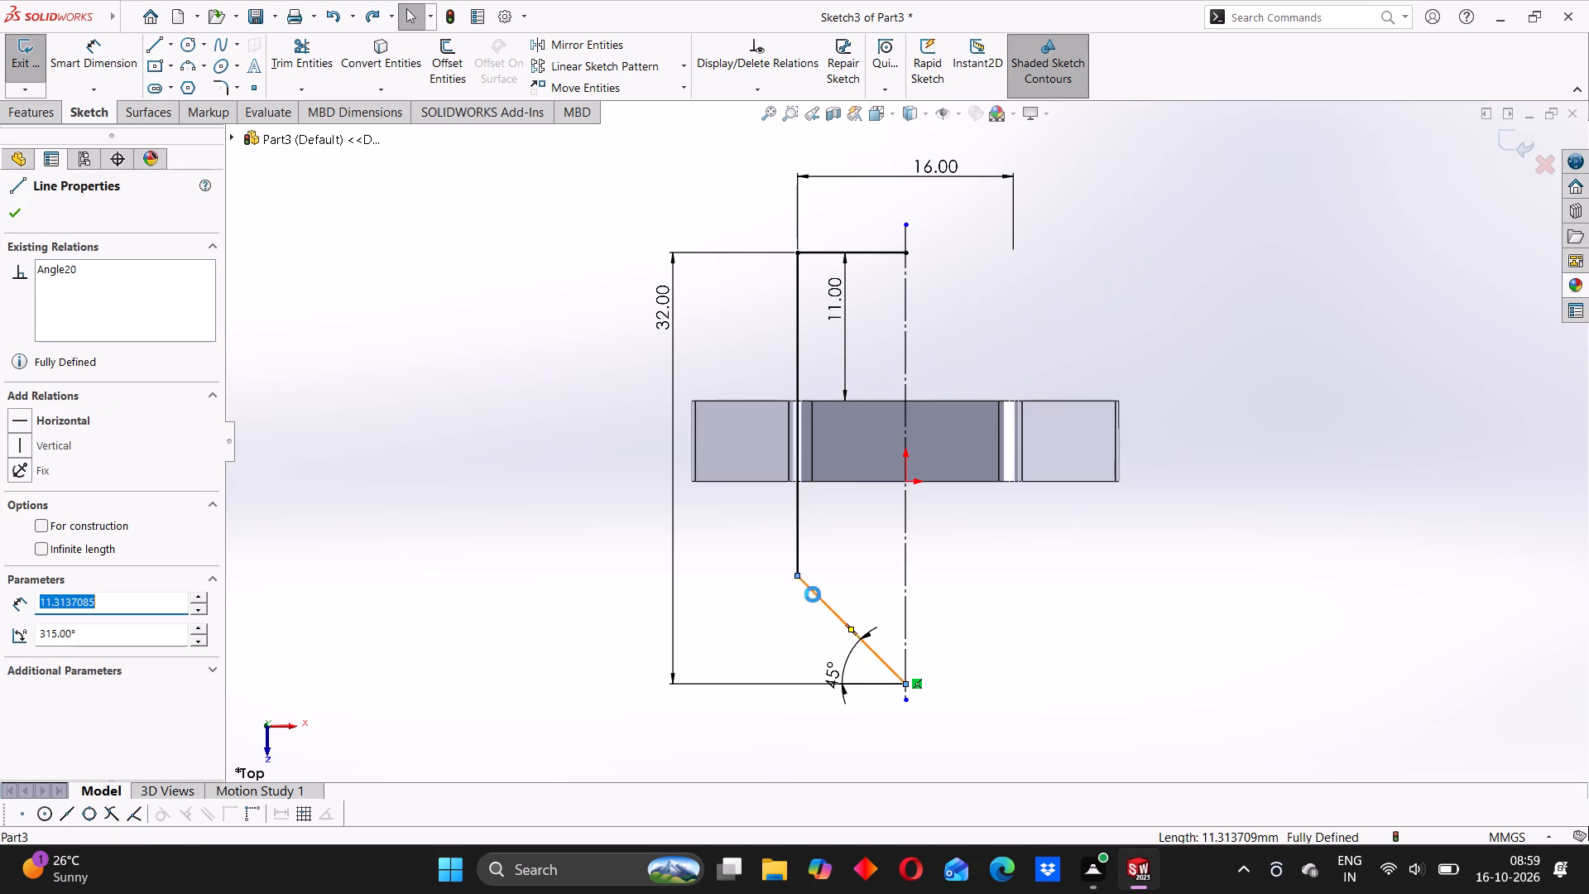
pyautogui.click(1078, 434)
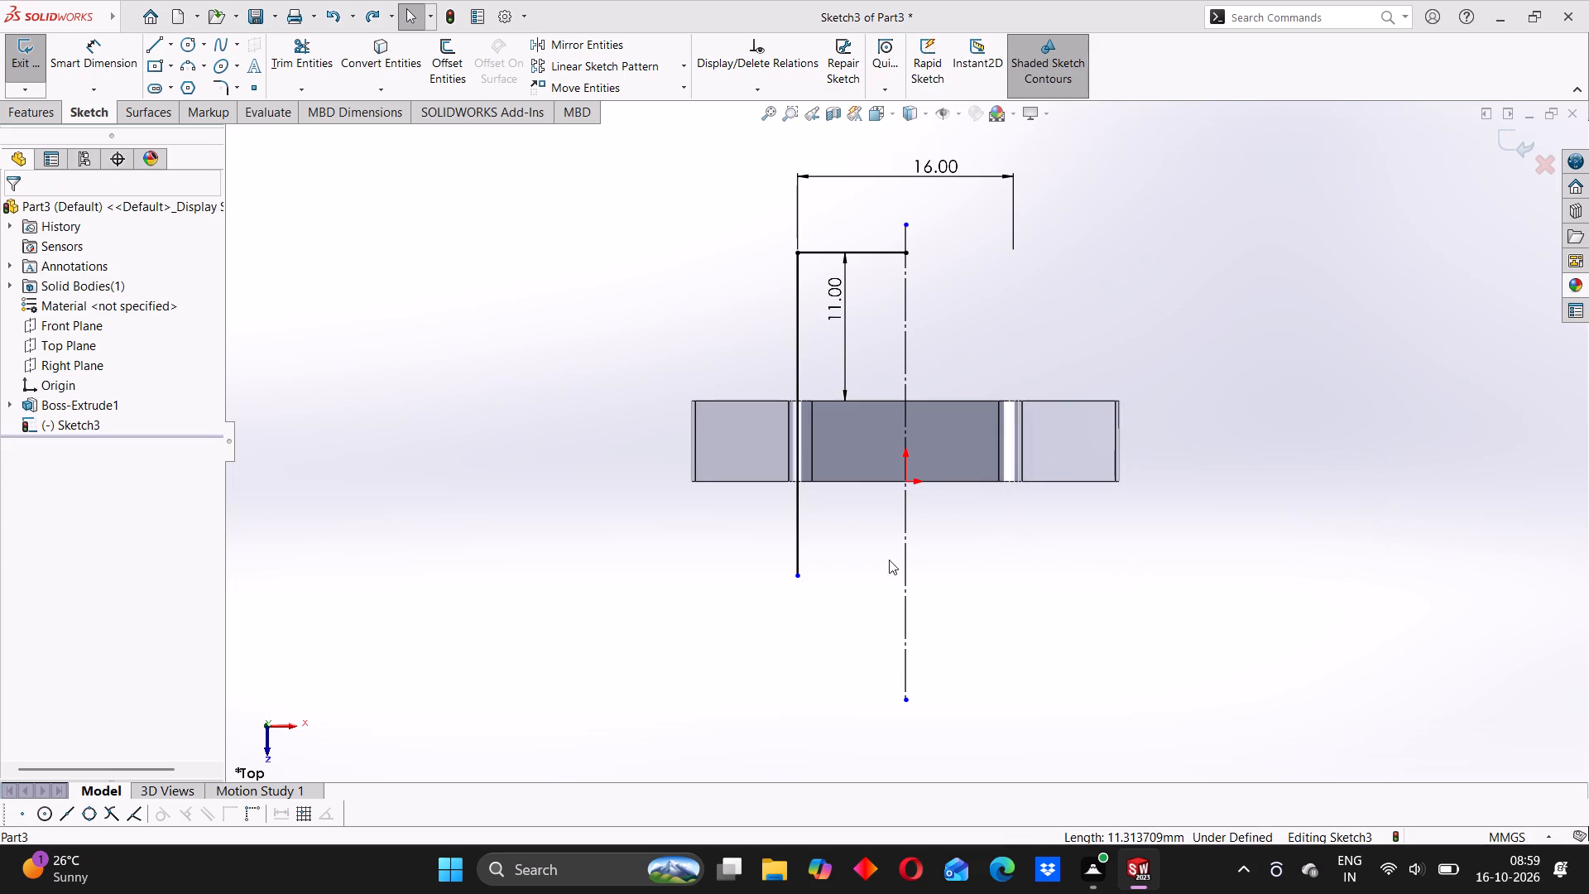
# Sketch a vertical line continuing the profile's side downward and a horizontal line about 8 mm long to the centerline.
pyautogui.click(165, 52)
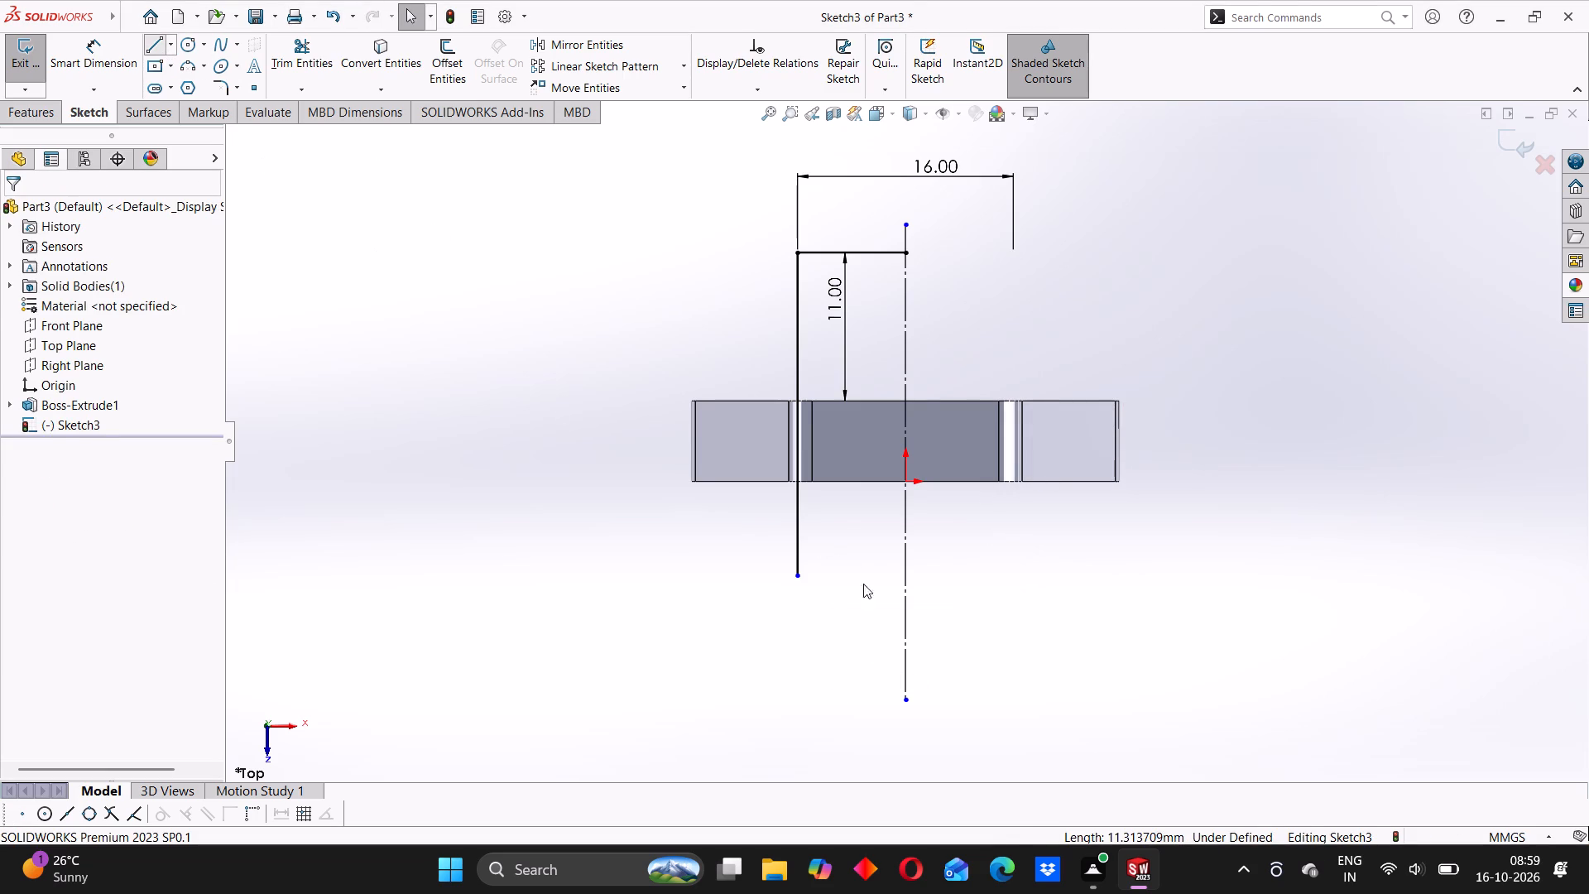
pyautogui.click(797, 577)
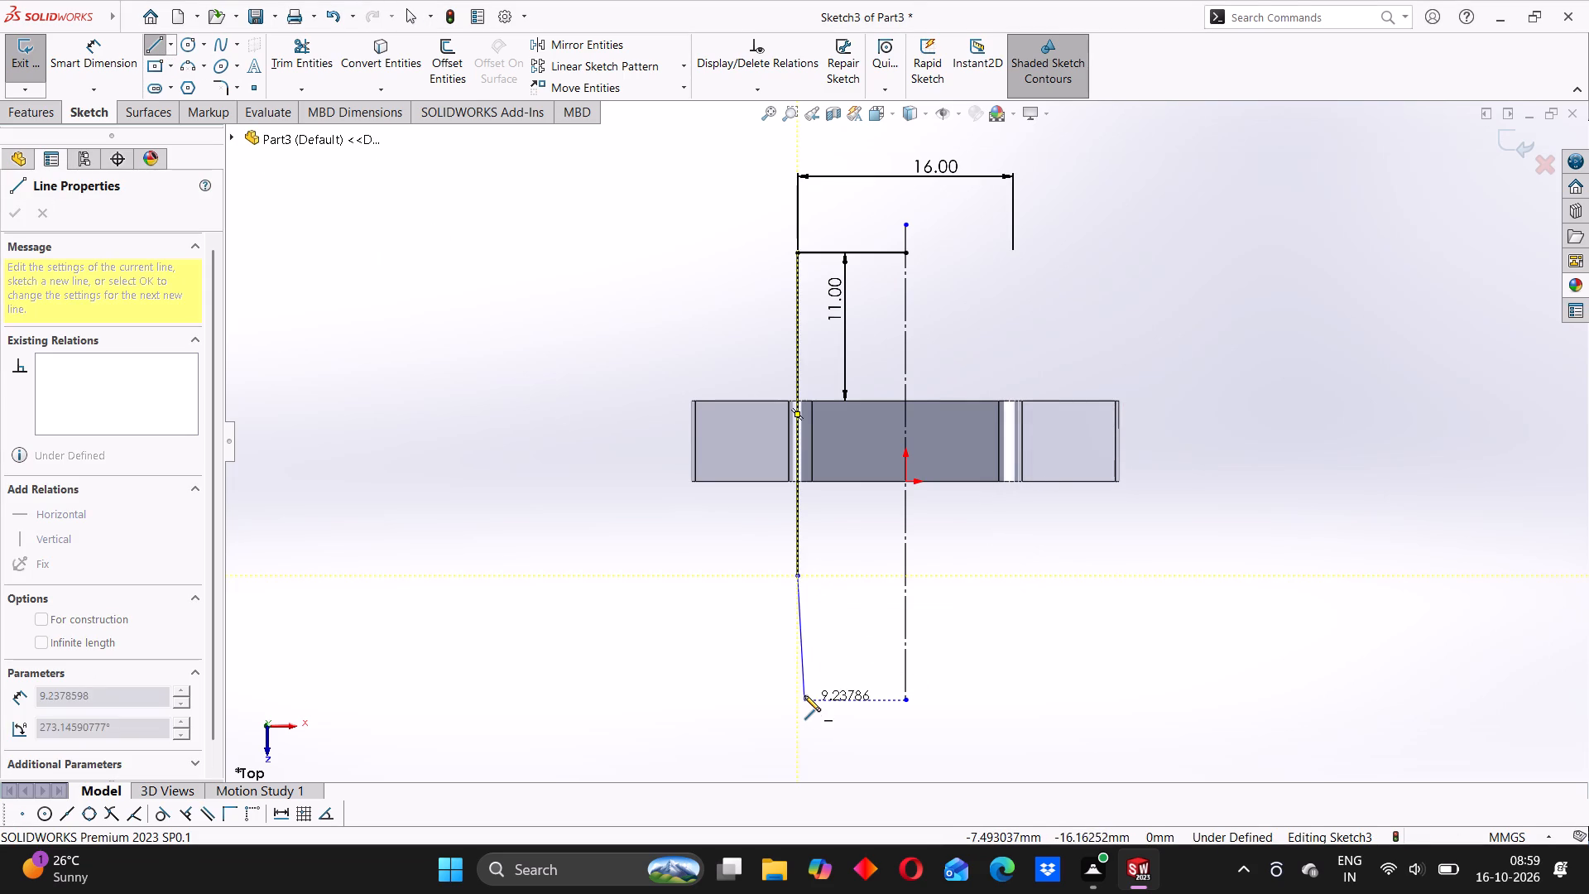
pyautogui.click(799, 681)
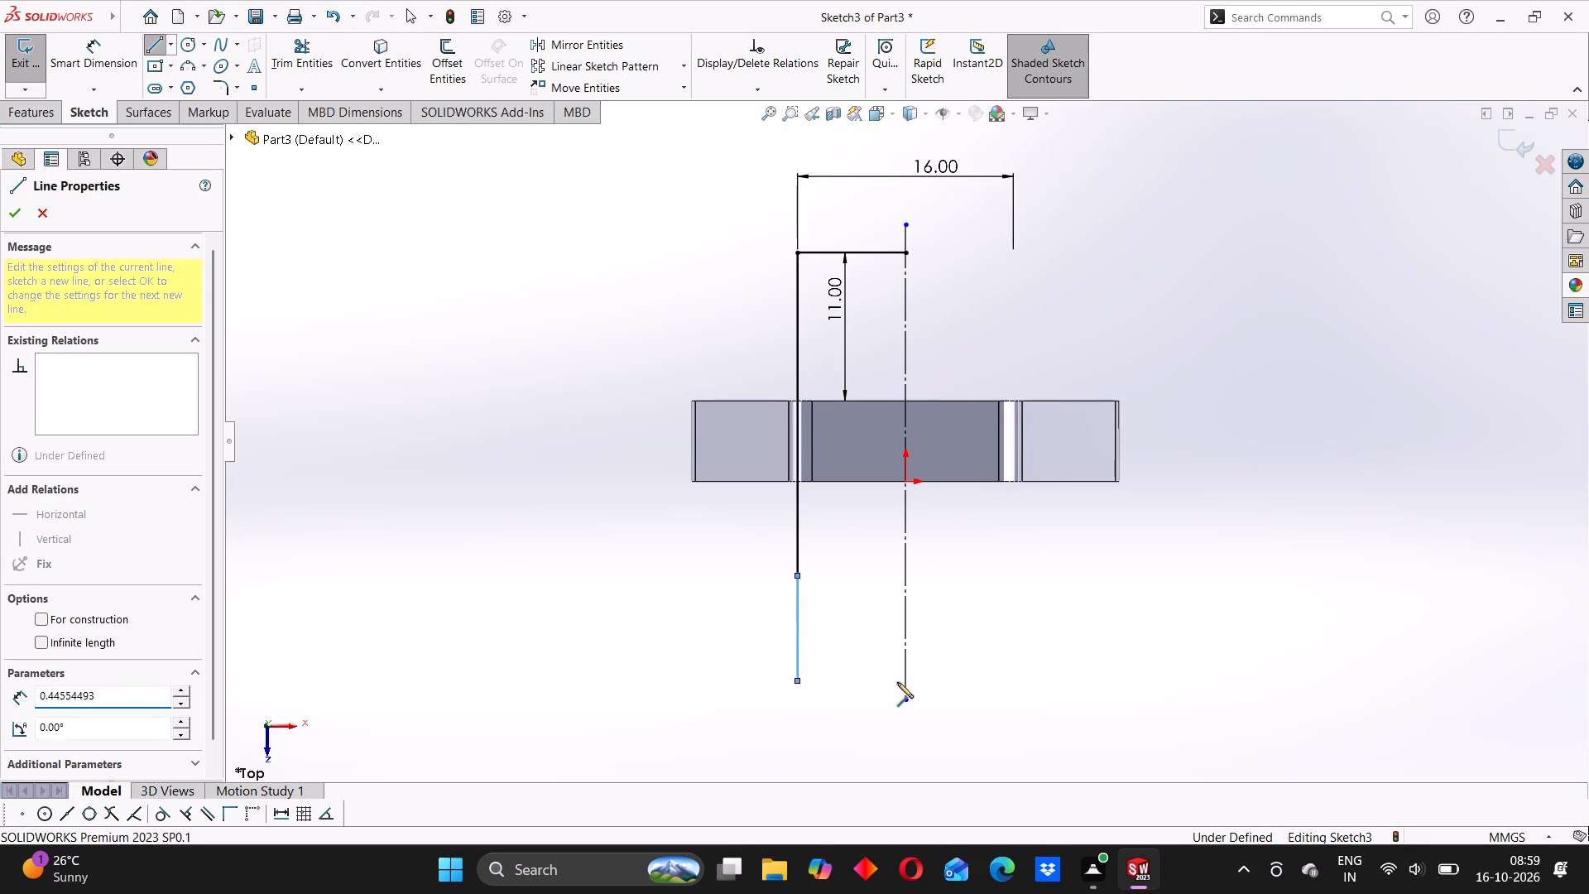
pyautogui.click(905, 680)
pyautogui.rightClick(1049, 583)
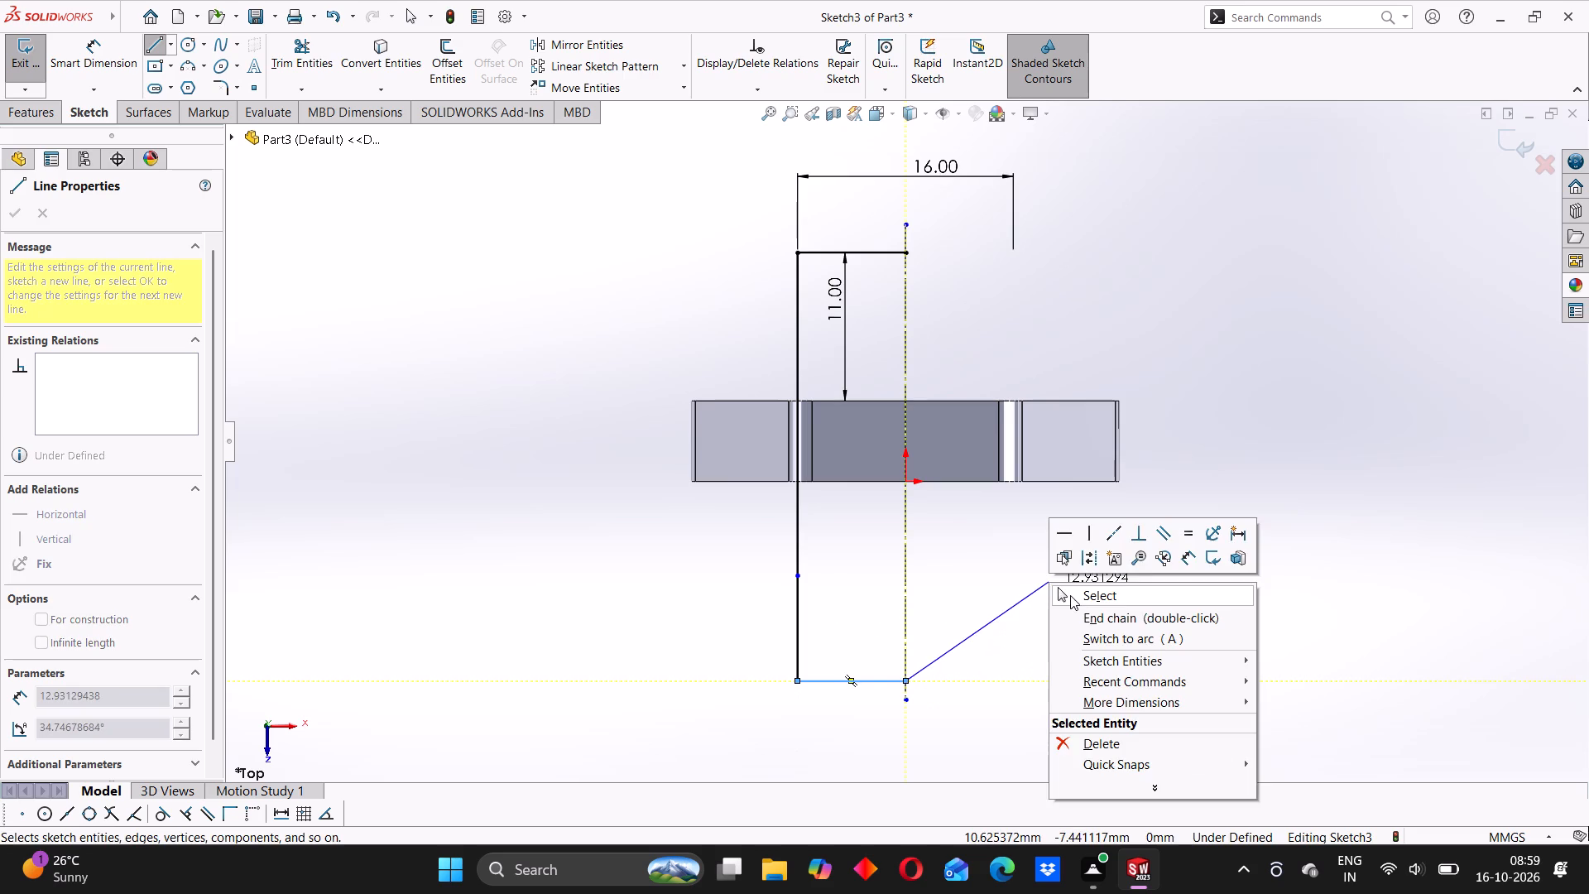
pyautogui.click(1070, 595)
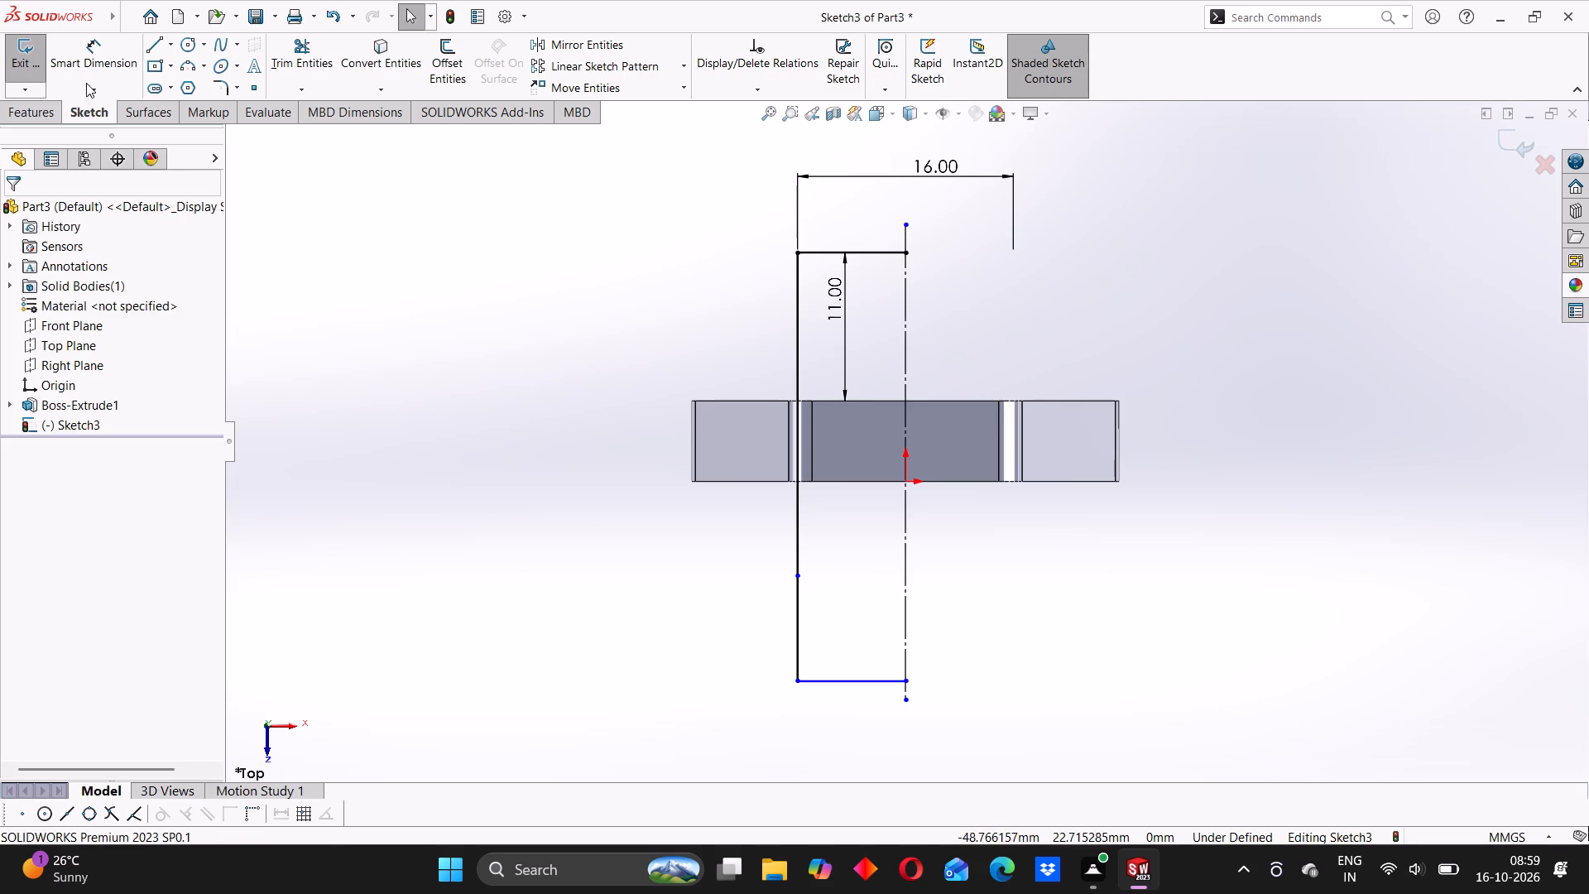
# Dimension the distance between the profile's top and bottom horizontal lines as 32 mm.
pyautogui.click(107, 46)
pyautogui.click(819, 682)
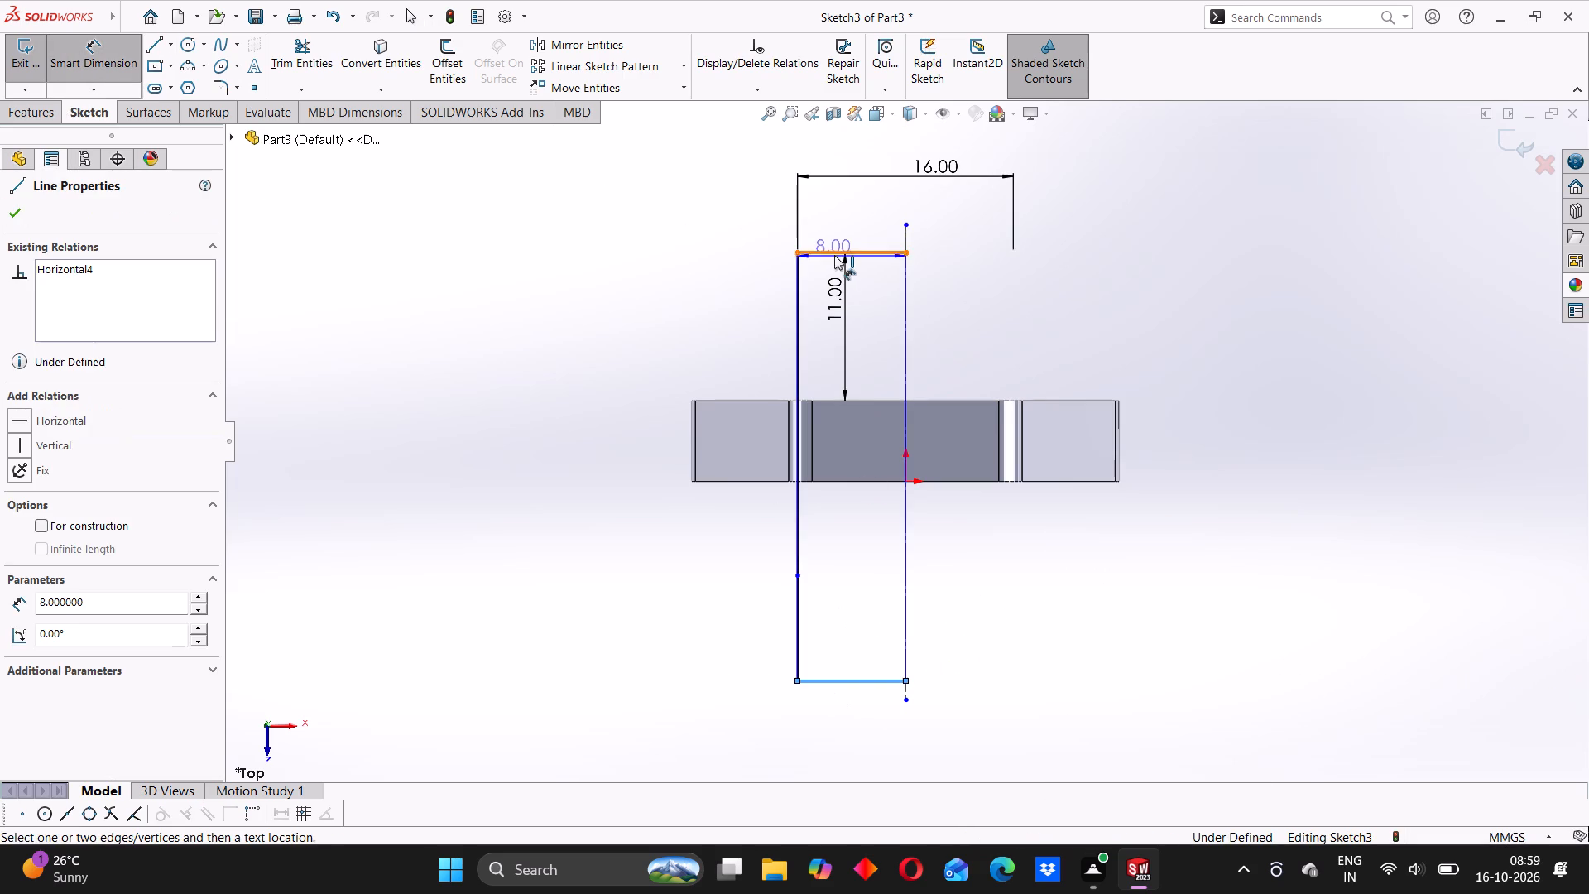
pyautogui.click(842, 254)
pyautogui.click(645, 320)
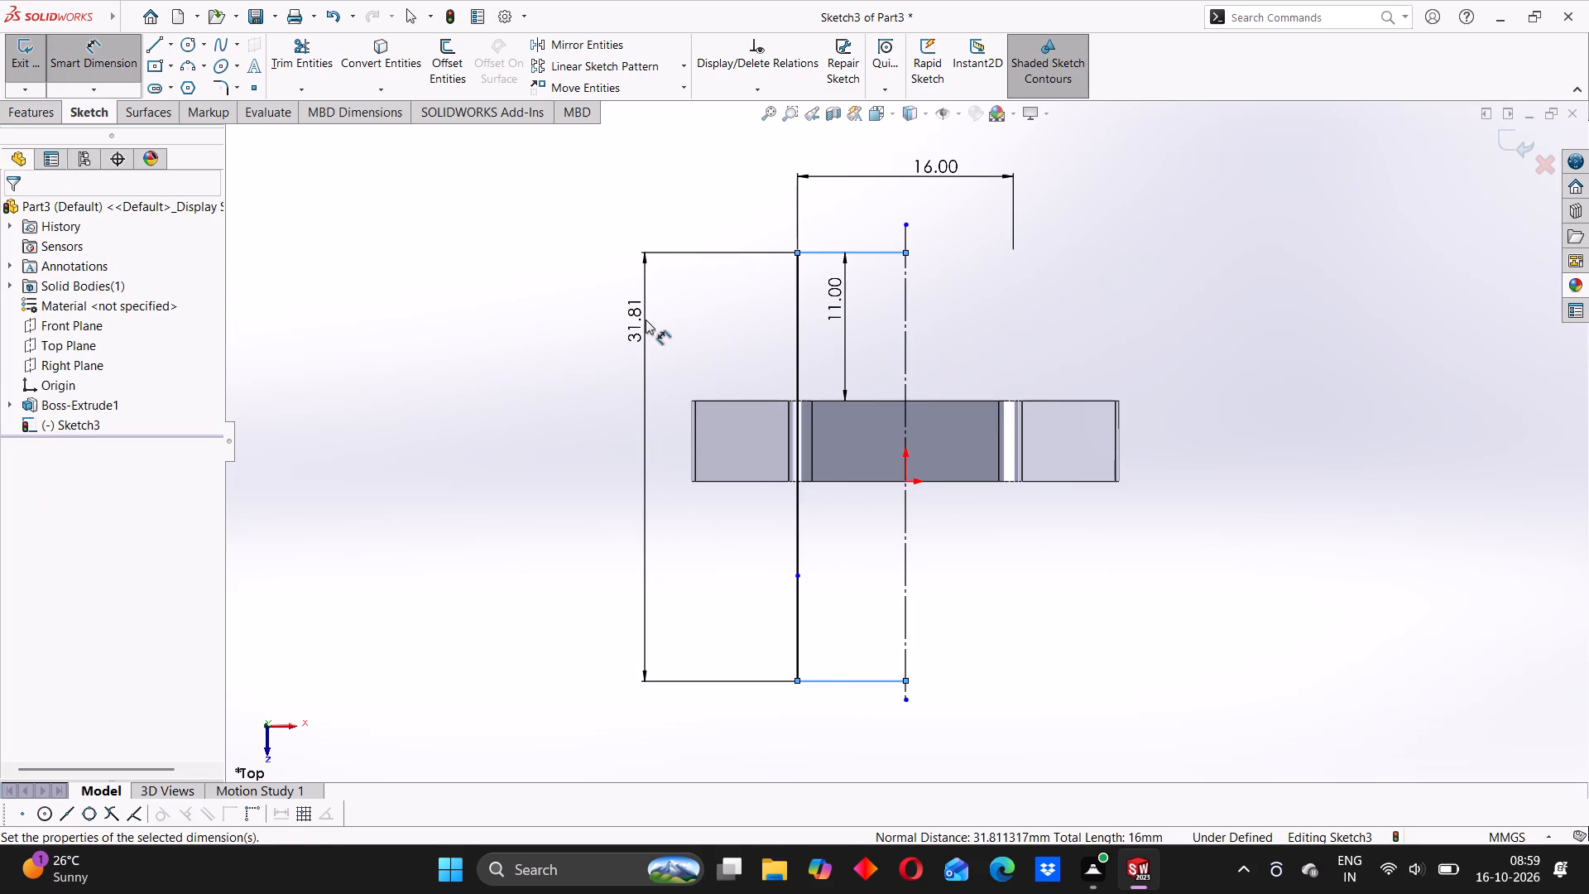
pyautogui.write('32')
pyautogui.press('Return')
pyautogui.click(524, 449)
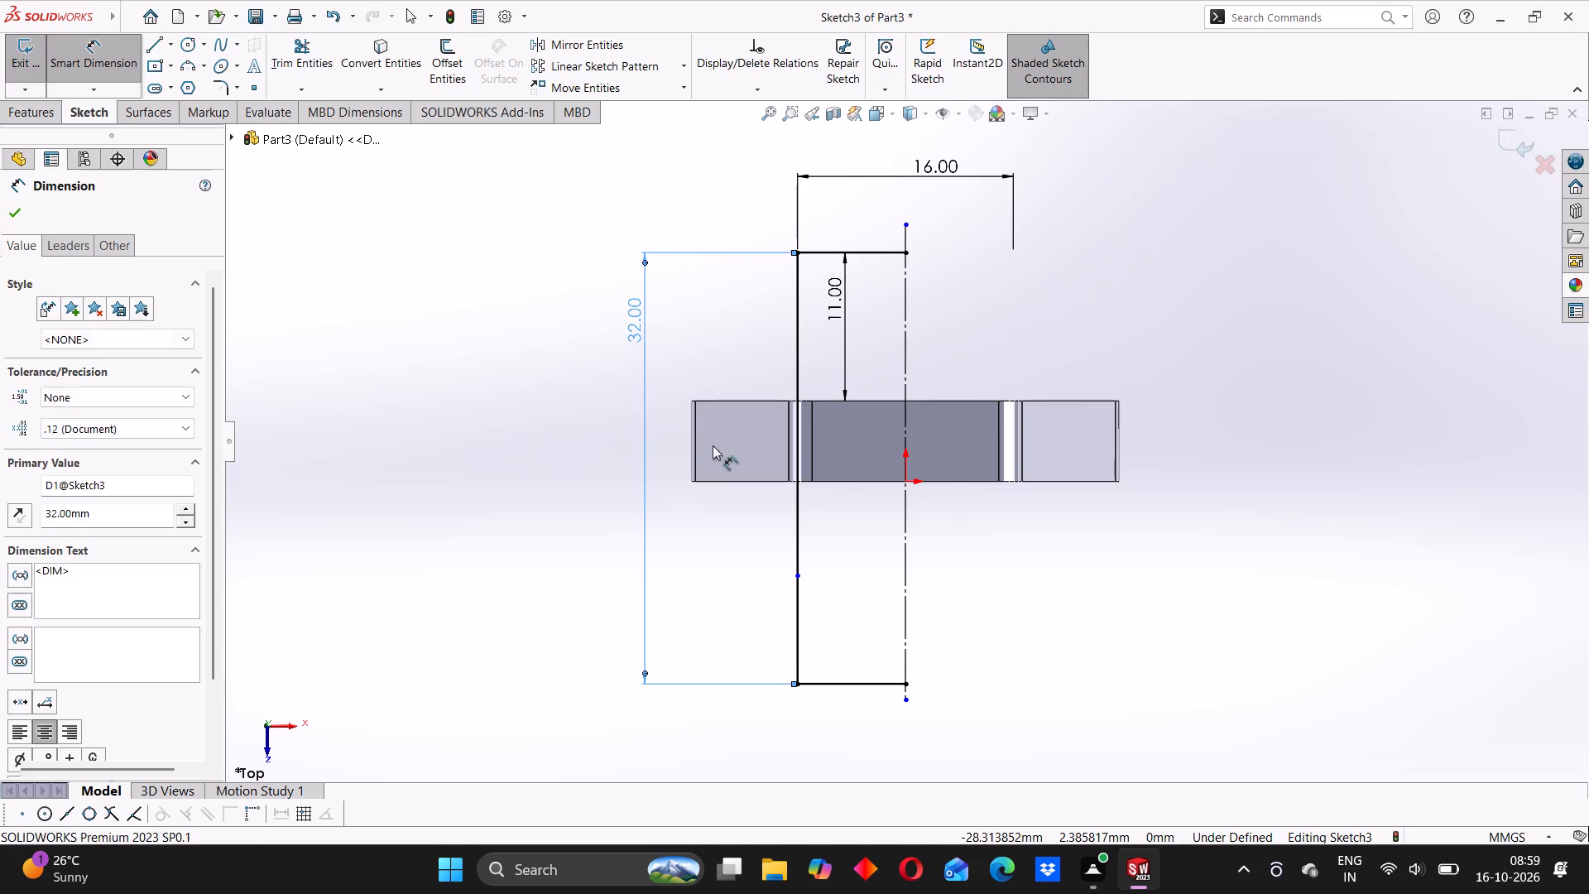
# Revolve the profile 360° about the centerline, automatically closing the sketch and merging it with the hexagonal body.
pyautogui.click(41, 113)
pyautogui.click(94, 59)
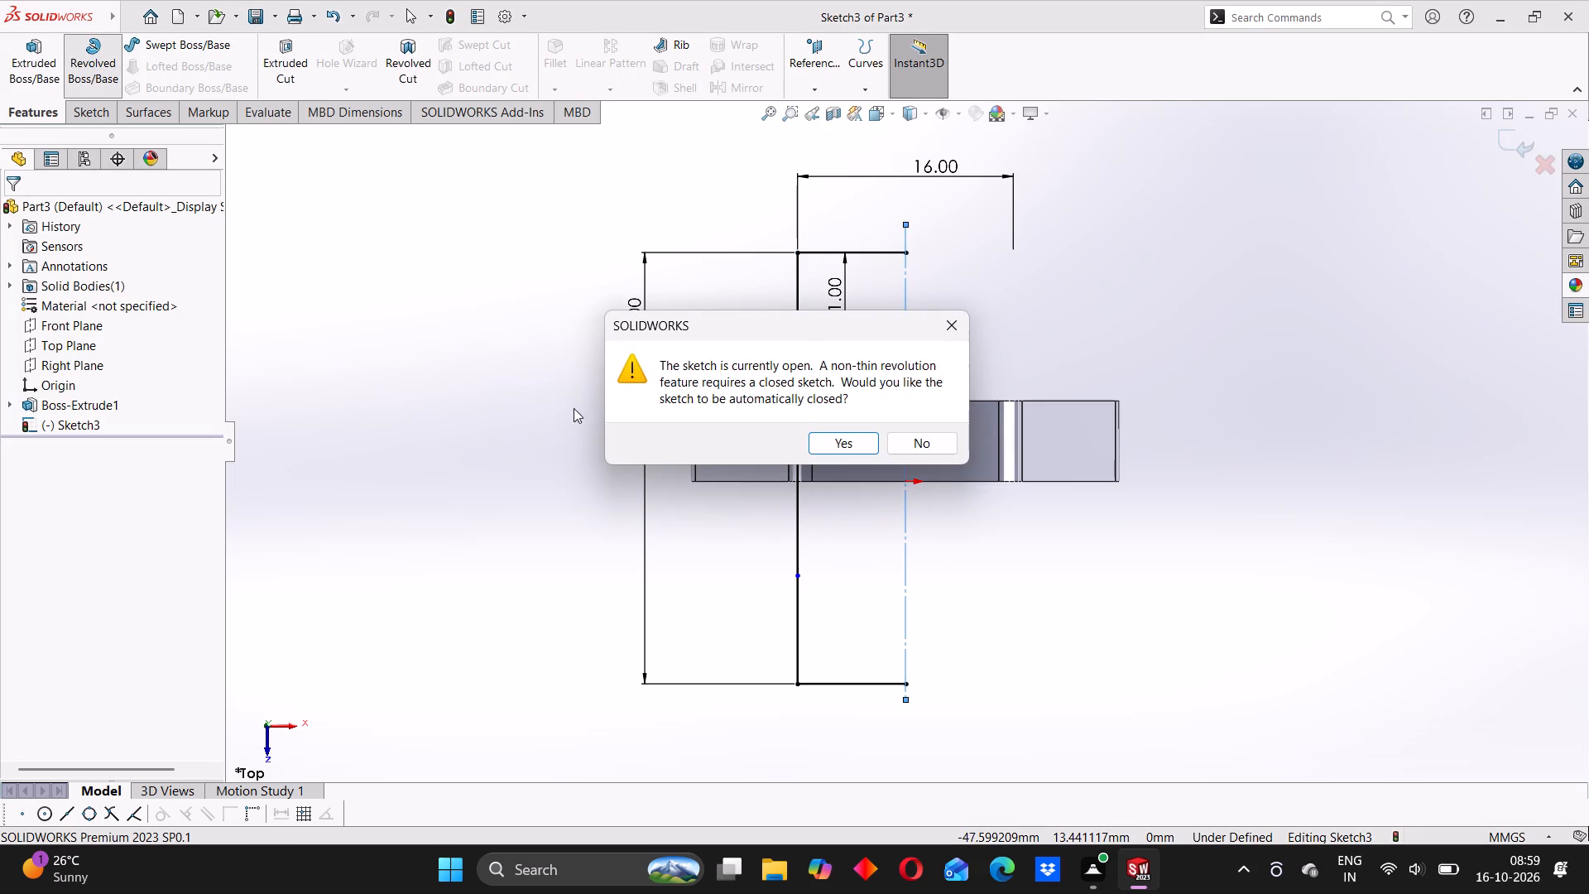
pyautogui.click(829, 446)
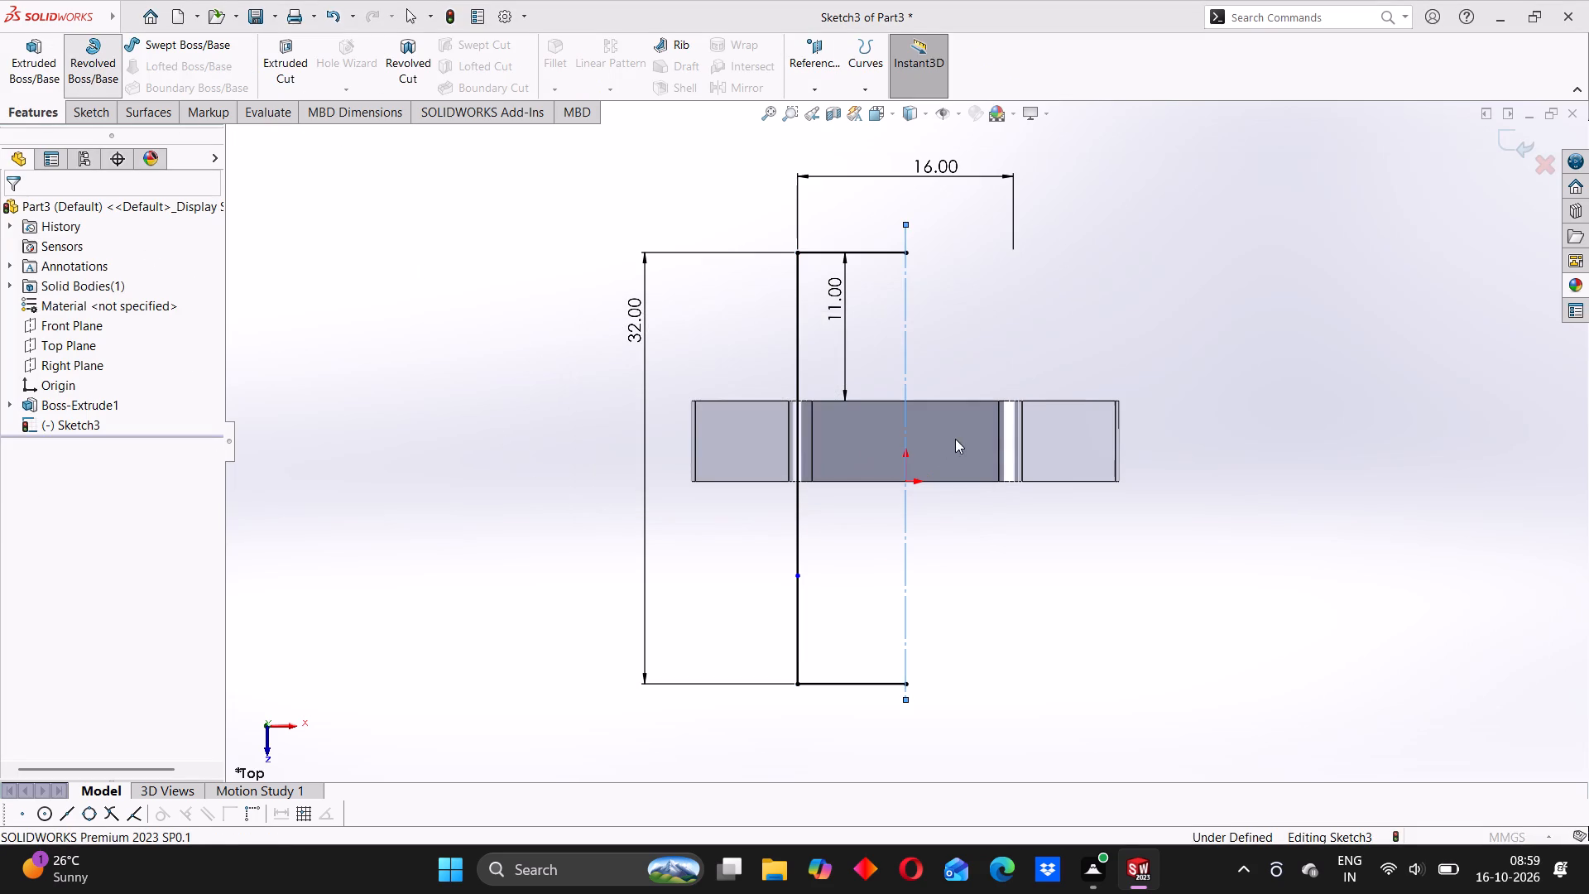
pyautogui.moveTo(1084, 377); pyautogui.dragTo(1035, 548, button='middle')
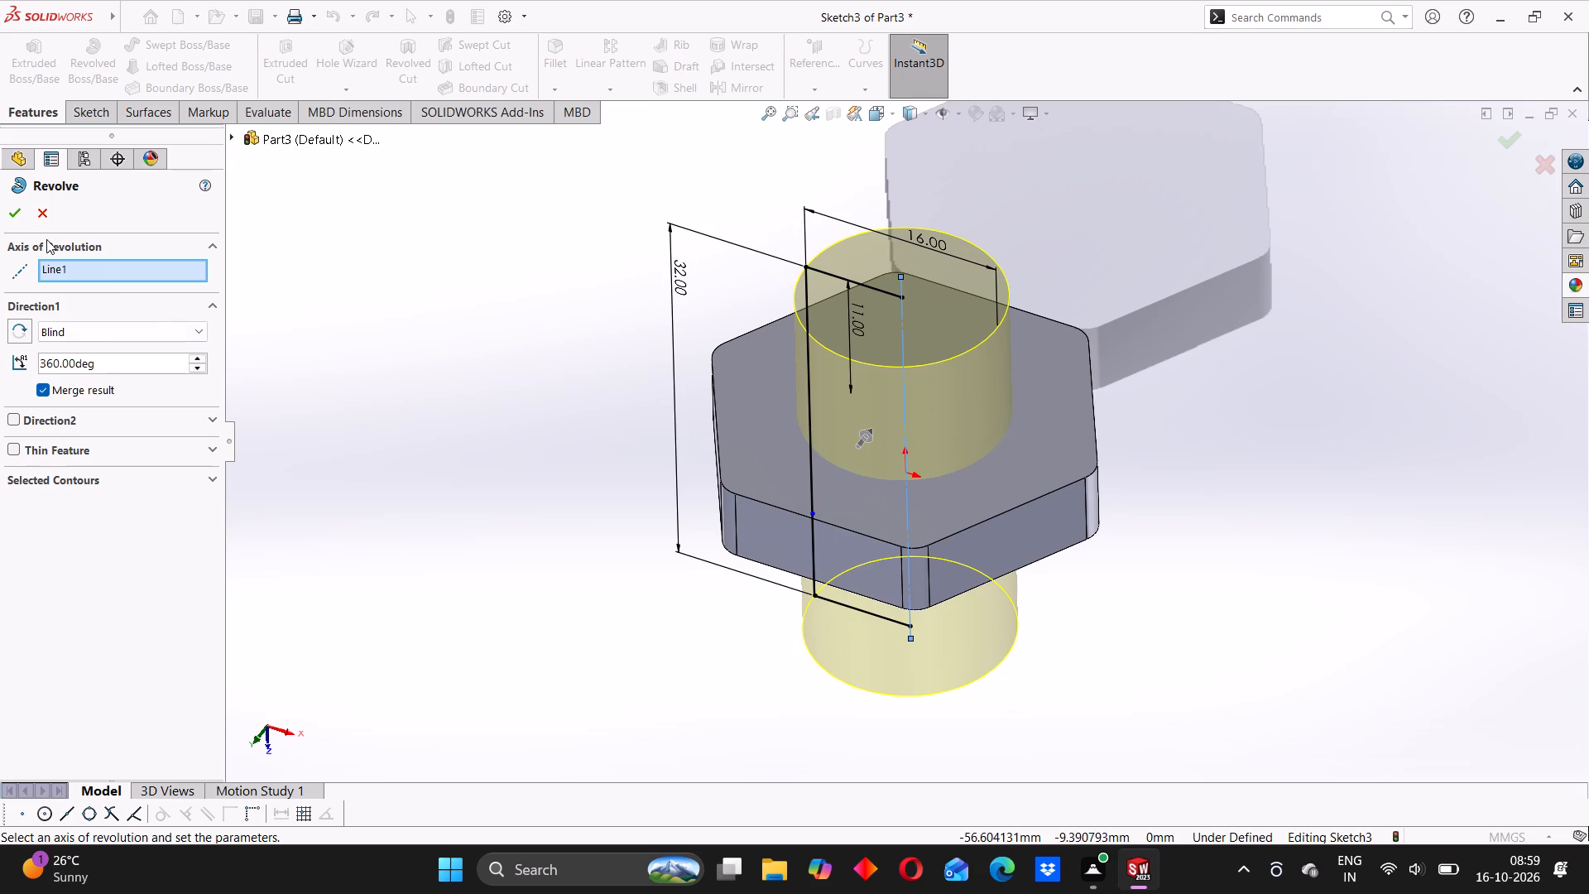
pyautogui.click(21, 213)
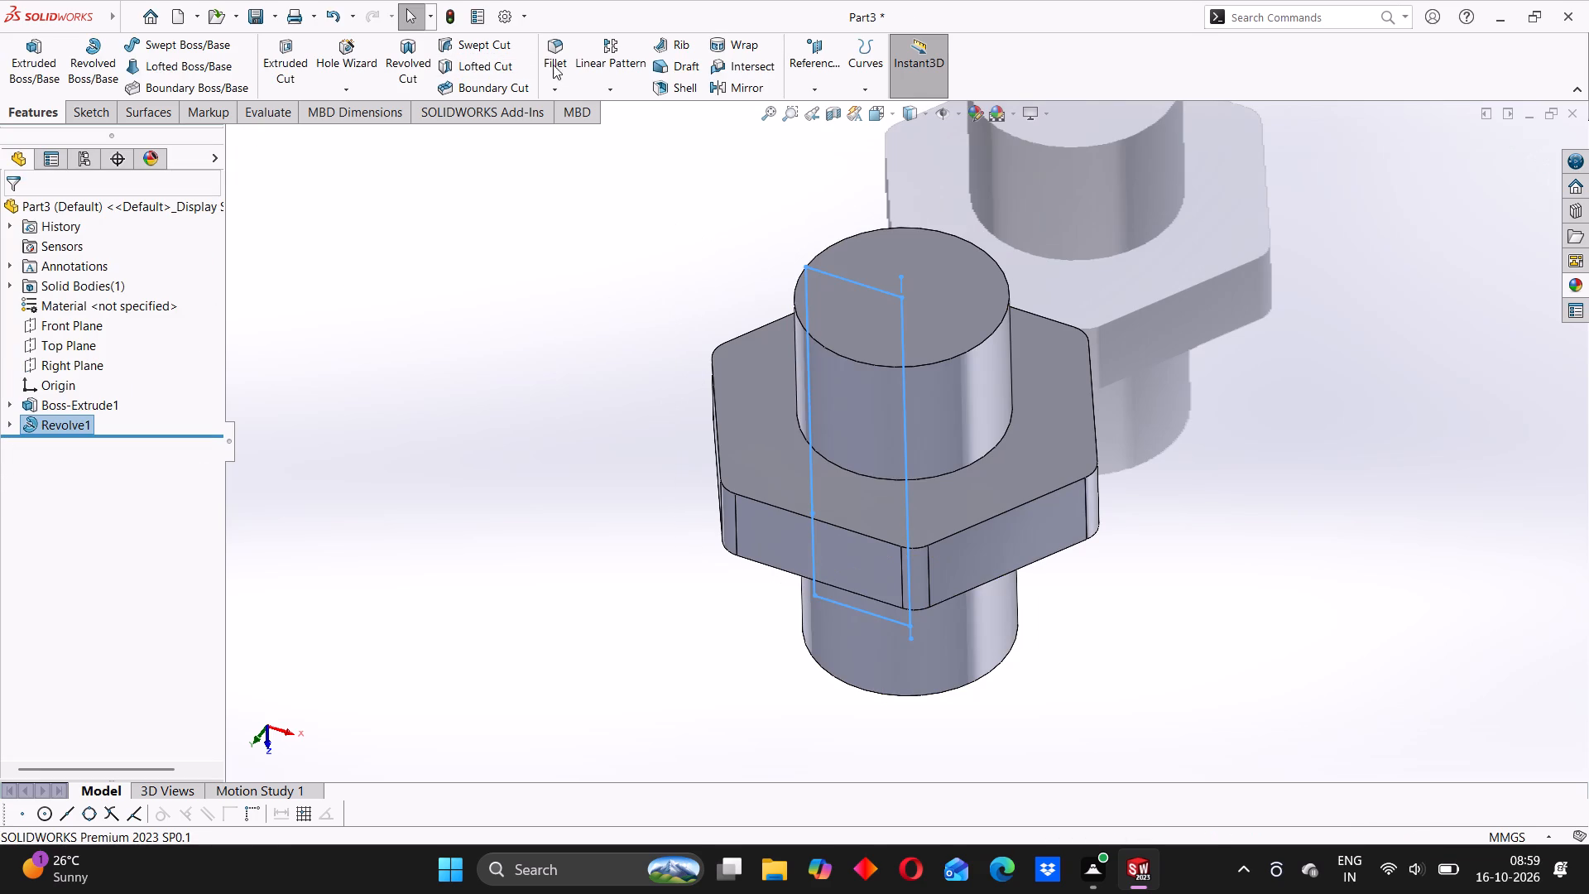
# Chamfer the stem's lower end edge with a 3 mm distance at 45°.
pyautogui.click(554, 86)
pyautogui.click(567, 131)
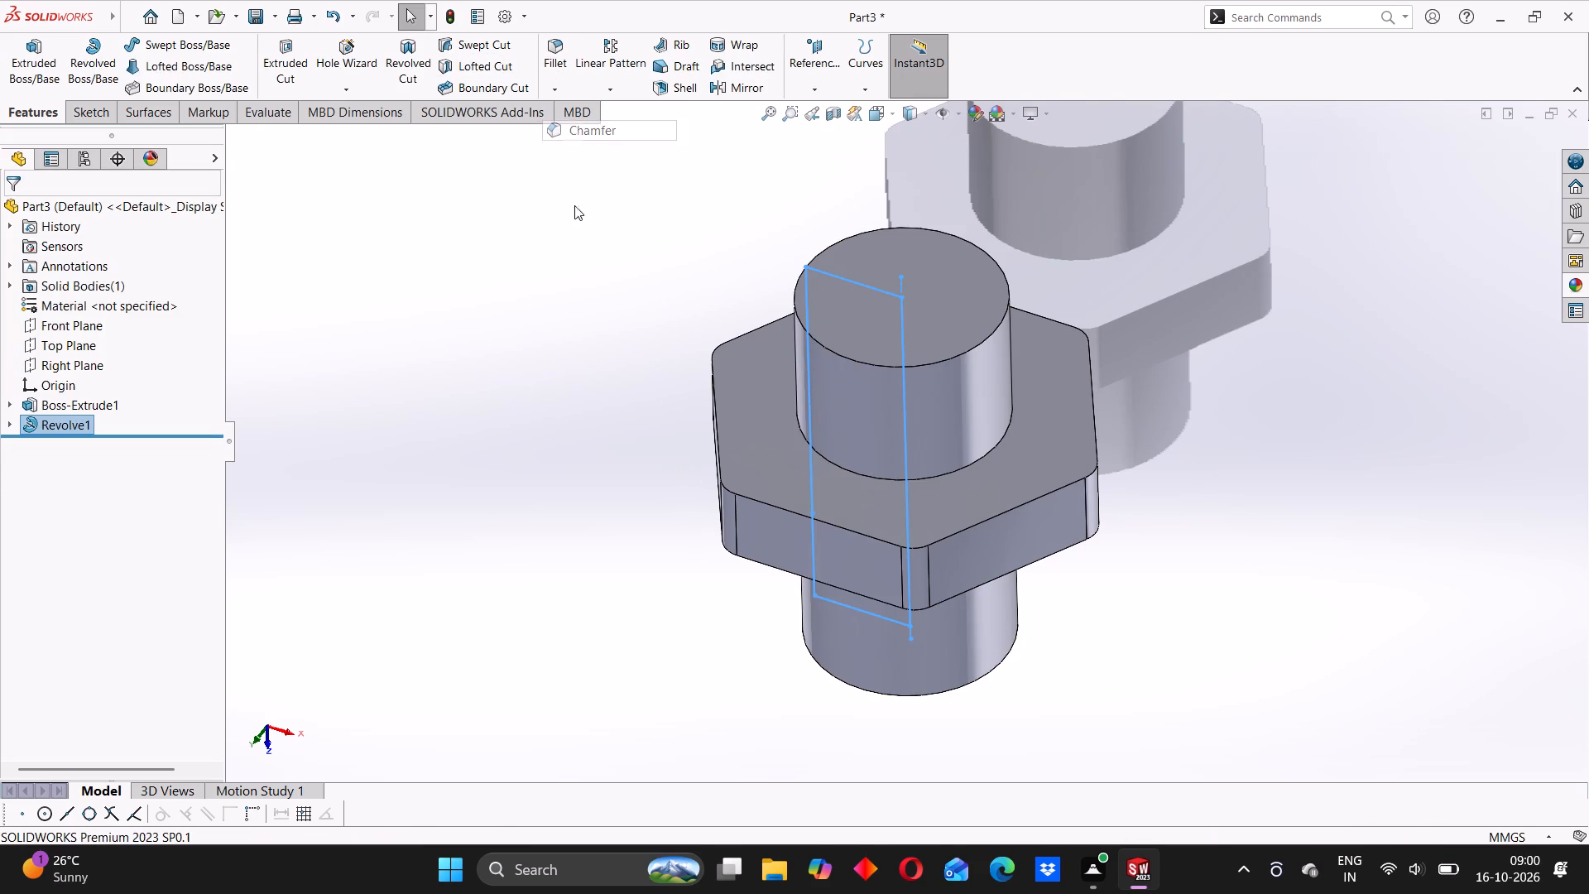
pyautogui.scroll(1, 818, 441)
pyautogui.moveTo(766, 535); pyautogui.dragTo(800, 421, button='middle')
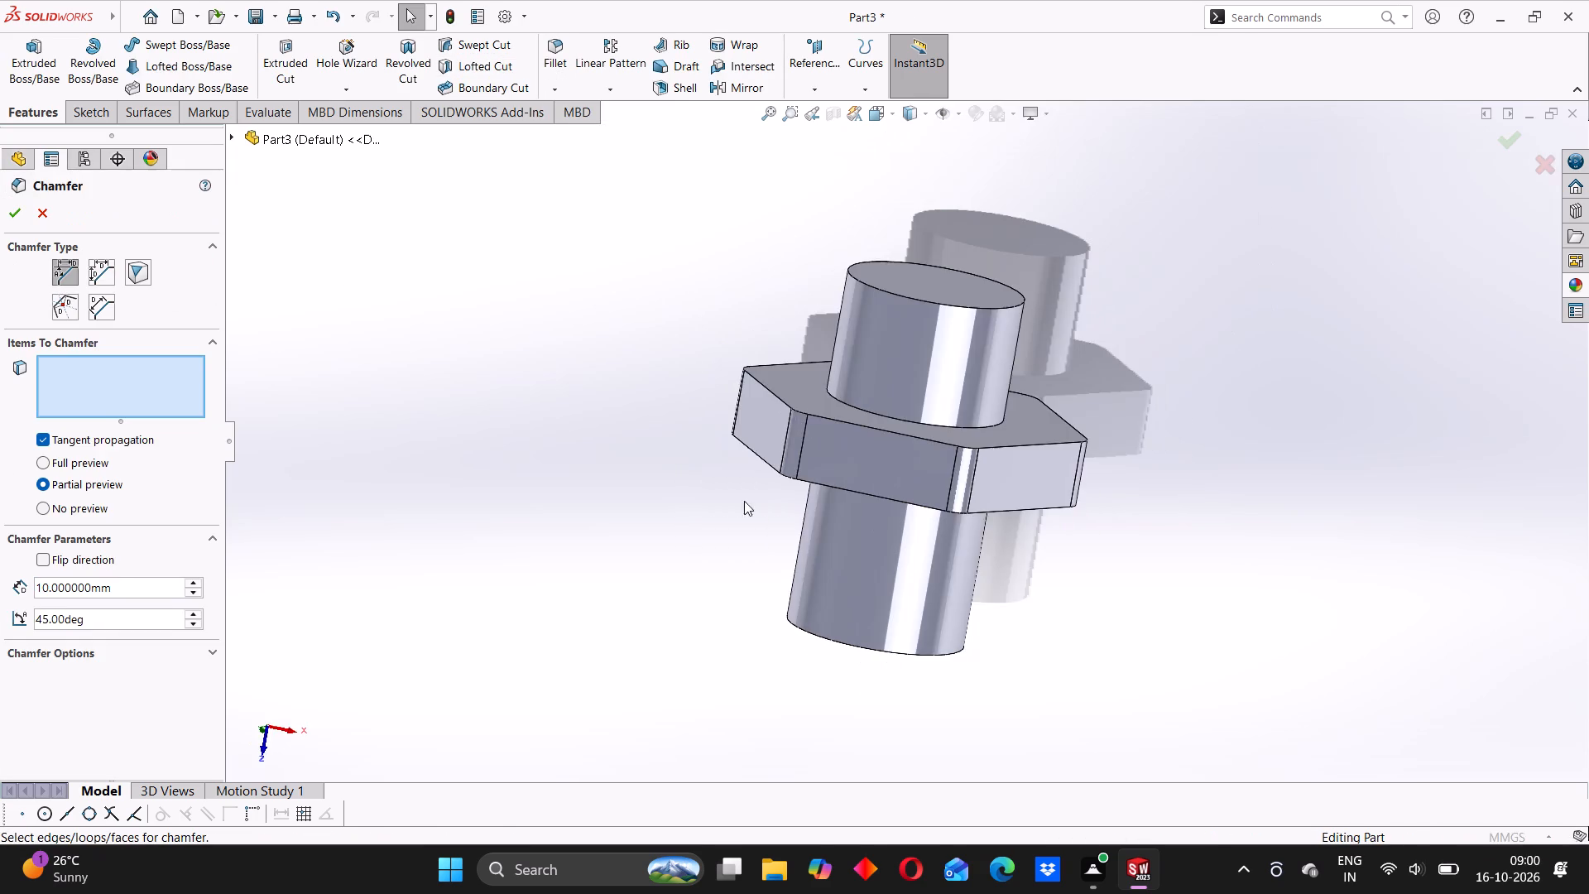
pyautogui.moveTo(726, 521); pyautogui.dragTo(779, 413, button='middle')
pyautogui.moveTo(118, 589); pyautogui.dragTo(109, 587)
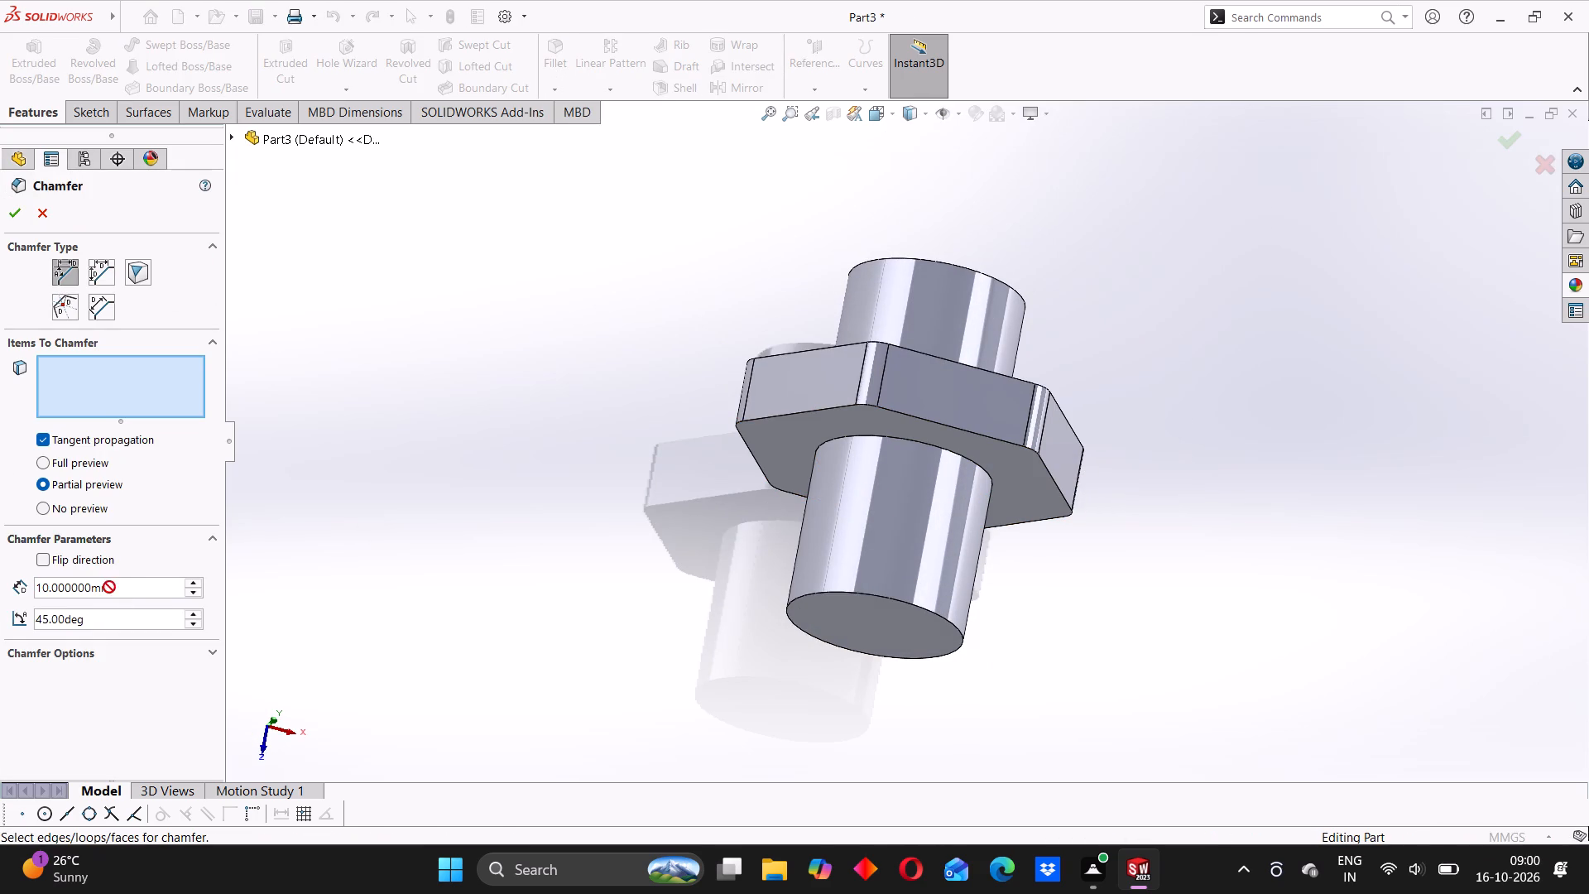
pyautogui.moveTo(109, 587); pyautogui.dragTo(82, 582)
pyautogui.press('3')
pyautogui.press('Return')
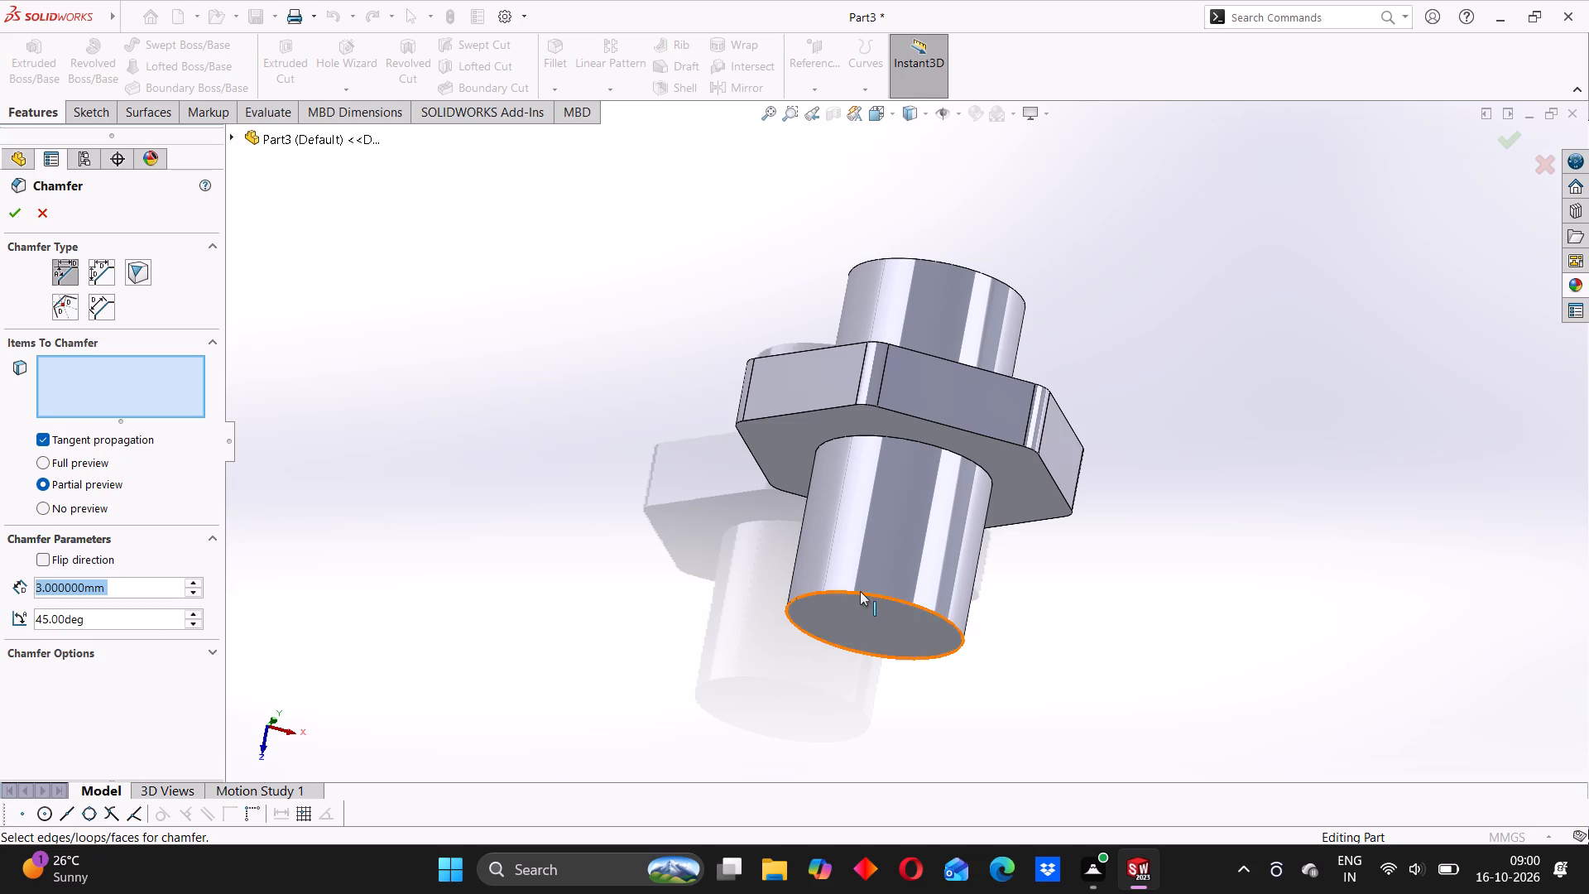
pyautogui.click(852, 593)
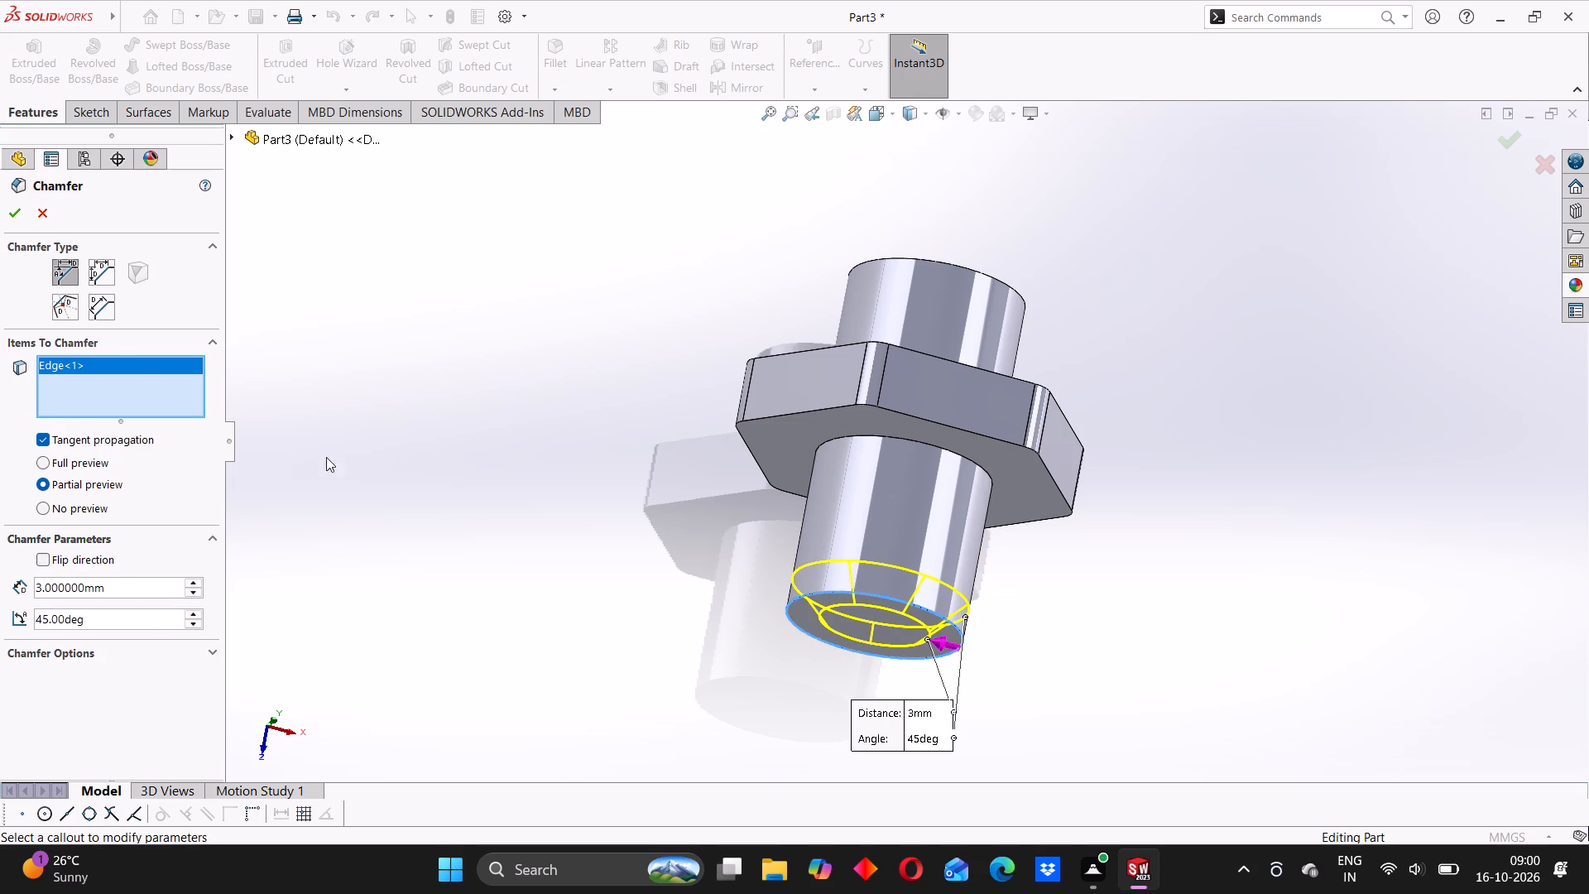
pyautogui.click(17, 208)
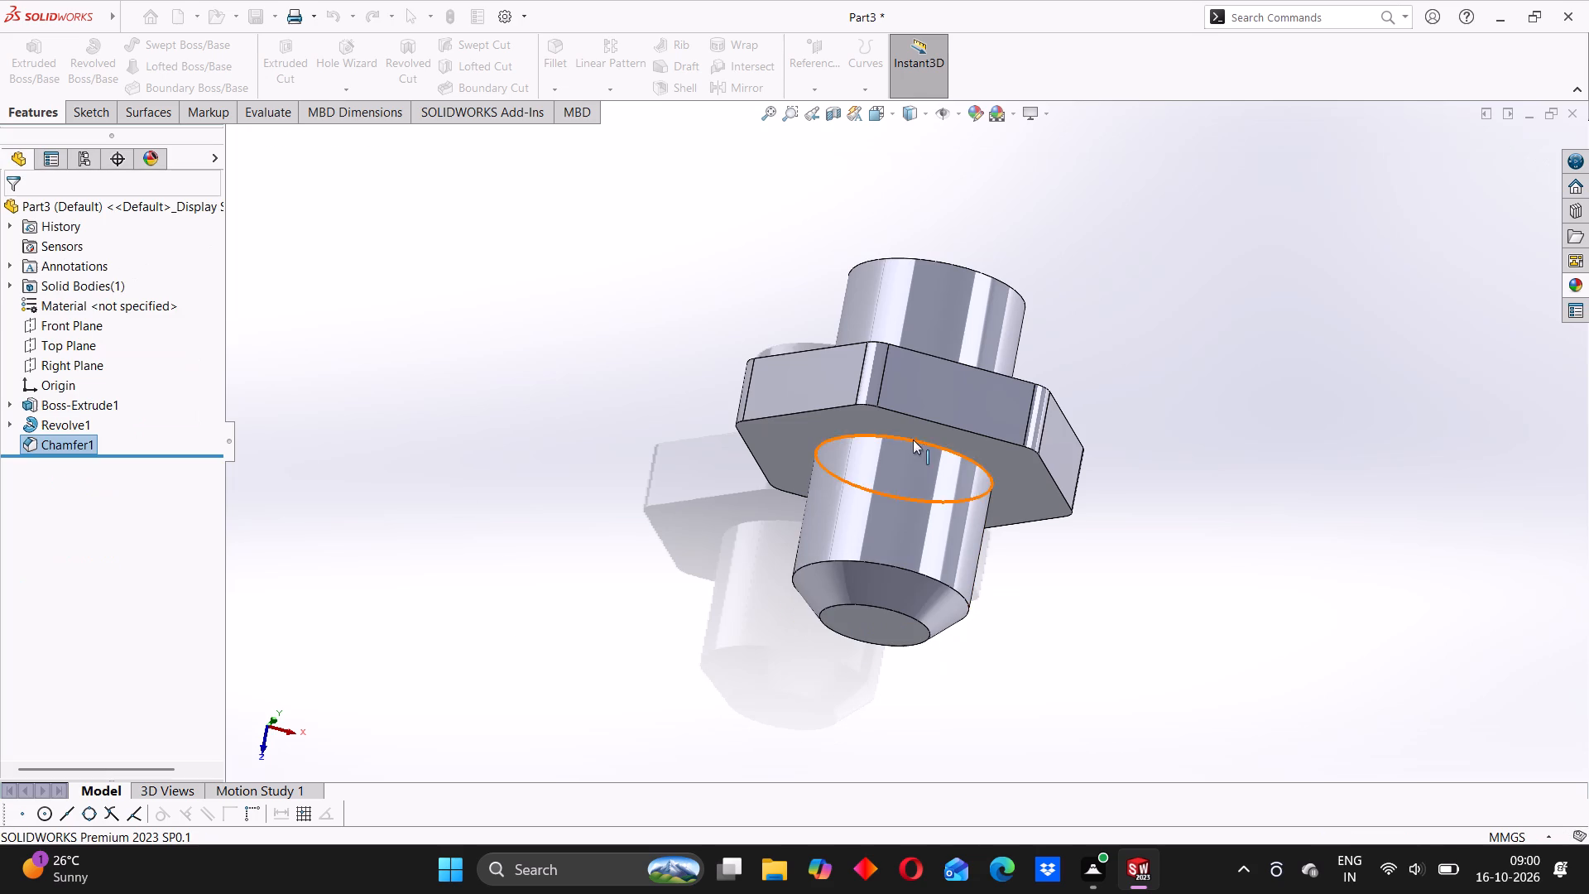
# Start a sketch on the stem's top face and draw a circle about 11.6 mm in diameter centred on the origin.
pyautogui.moveTo(896, 432); pyautogui.dragTo(894, 582, button='middle')
pyautogui.click(633, 541)
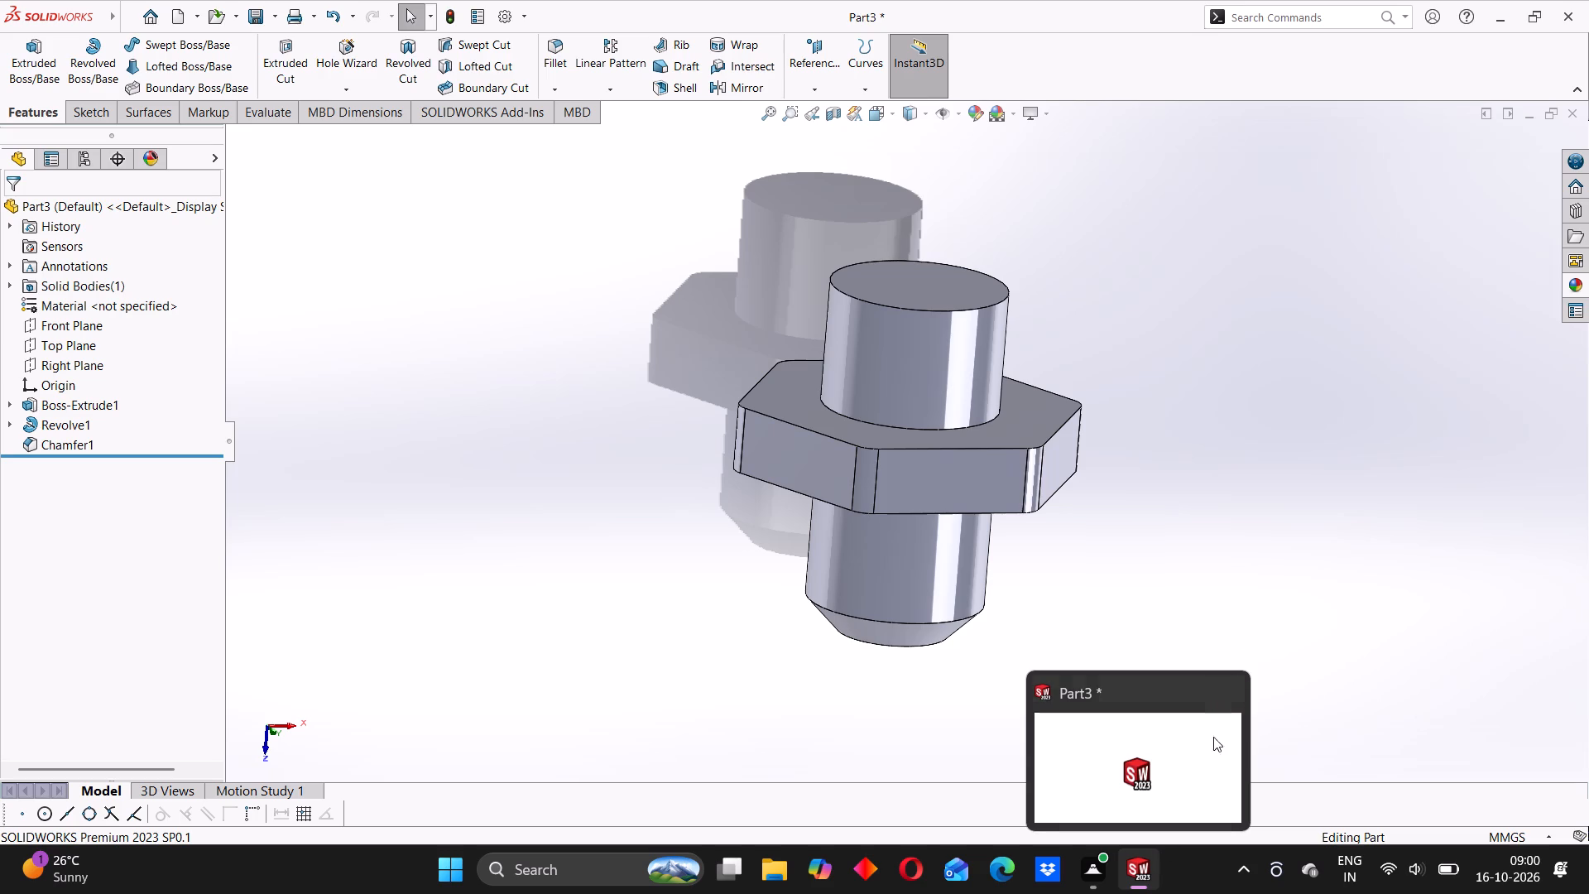
pyautogui.click(1182, 540)
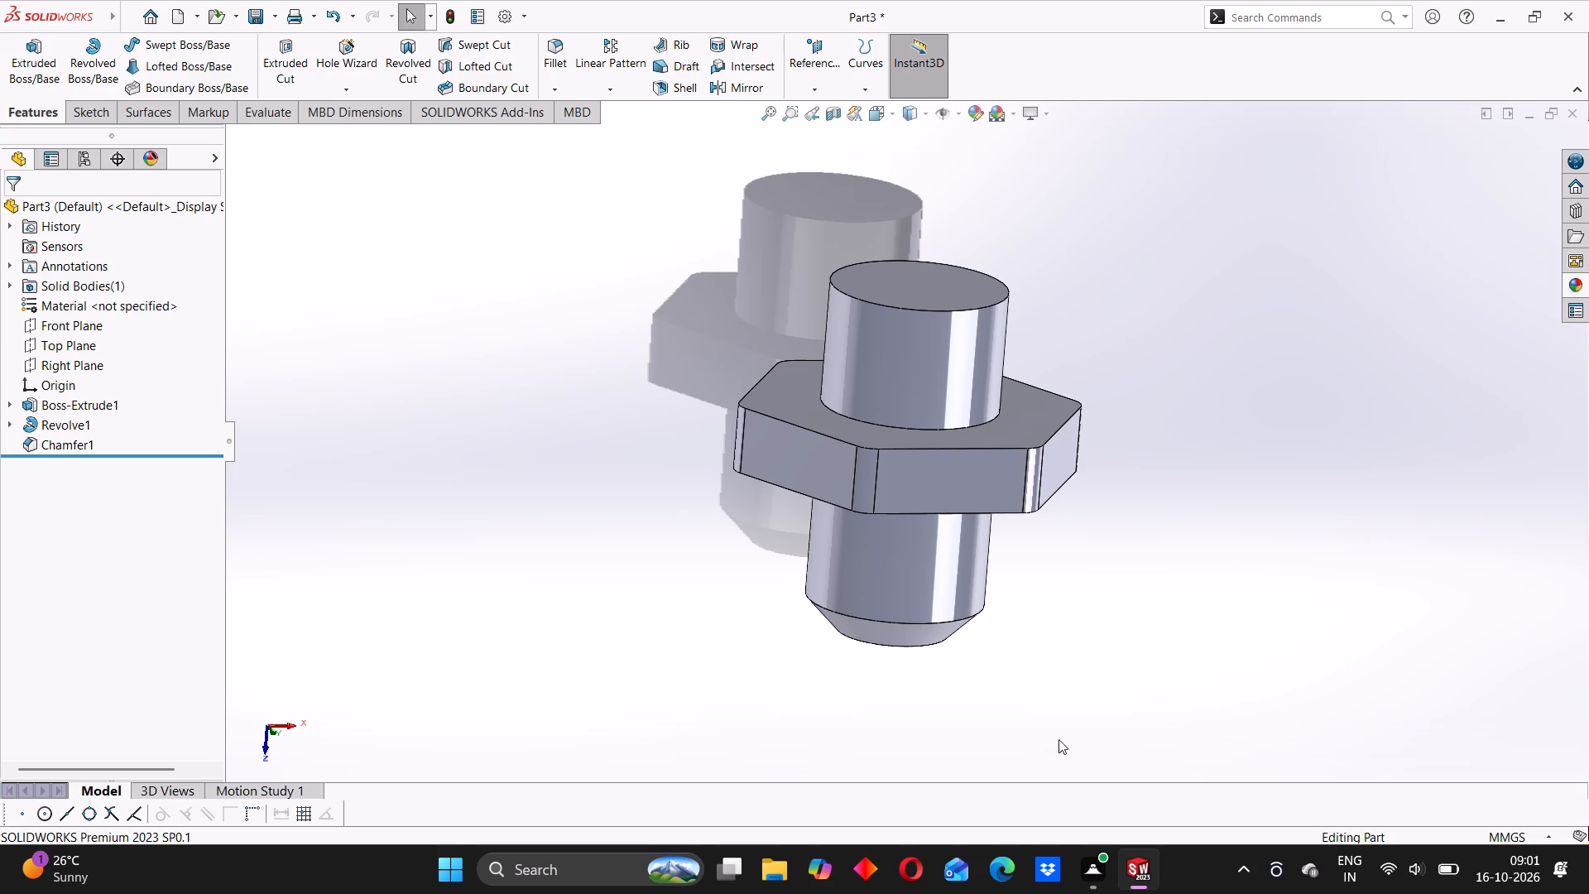
pyautogui.scroll(-3, 993, 450)
pyautogui.moveTo(1055, 481); pyautogui.dragTo(1015, 481, button='middle')
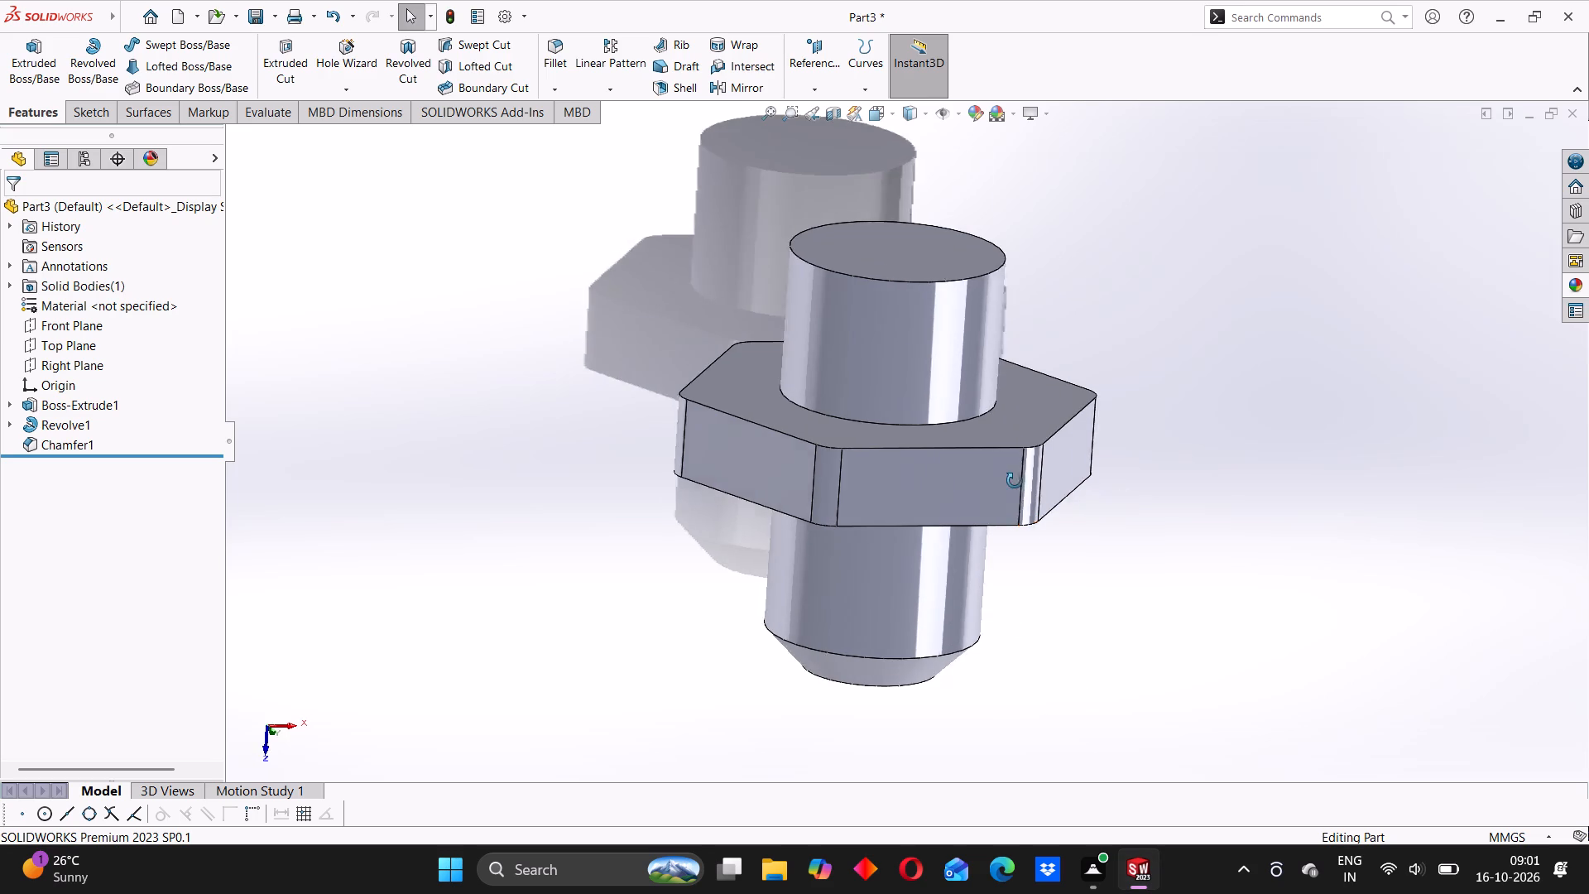
pyautogui.moveTo(1015, 481); pyautogui.dragTo(961, 482, button='middle')
pyautogui.moveTo(879, 287); pyautogui.dragTo(888, 386, button='middle')
pyautogui.click(870, 291)
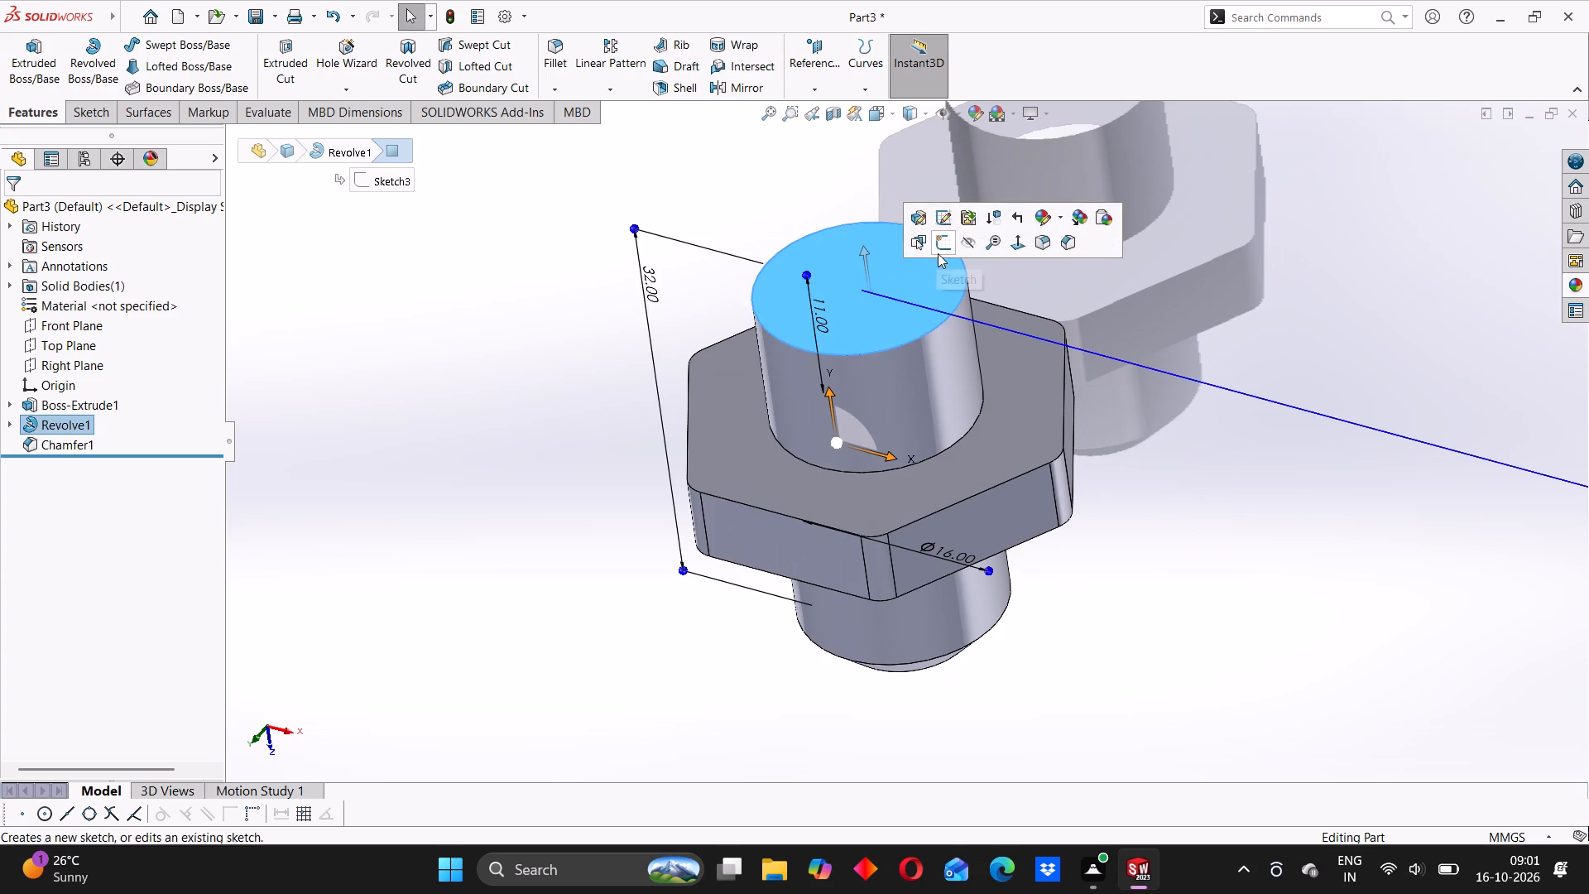
pyautogui.click(942, 246)
pyautogui.click(493, 363)
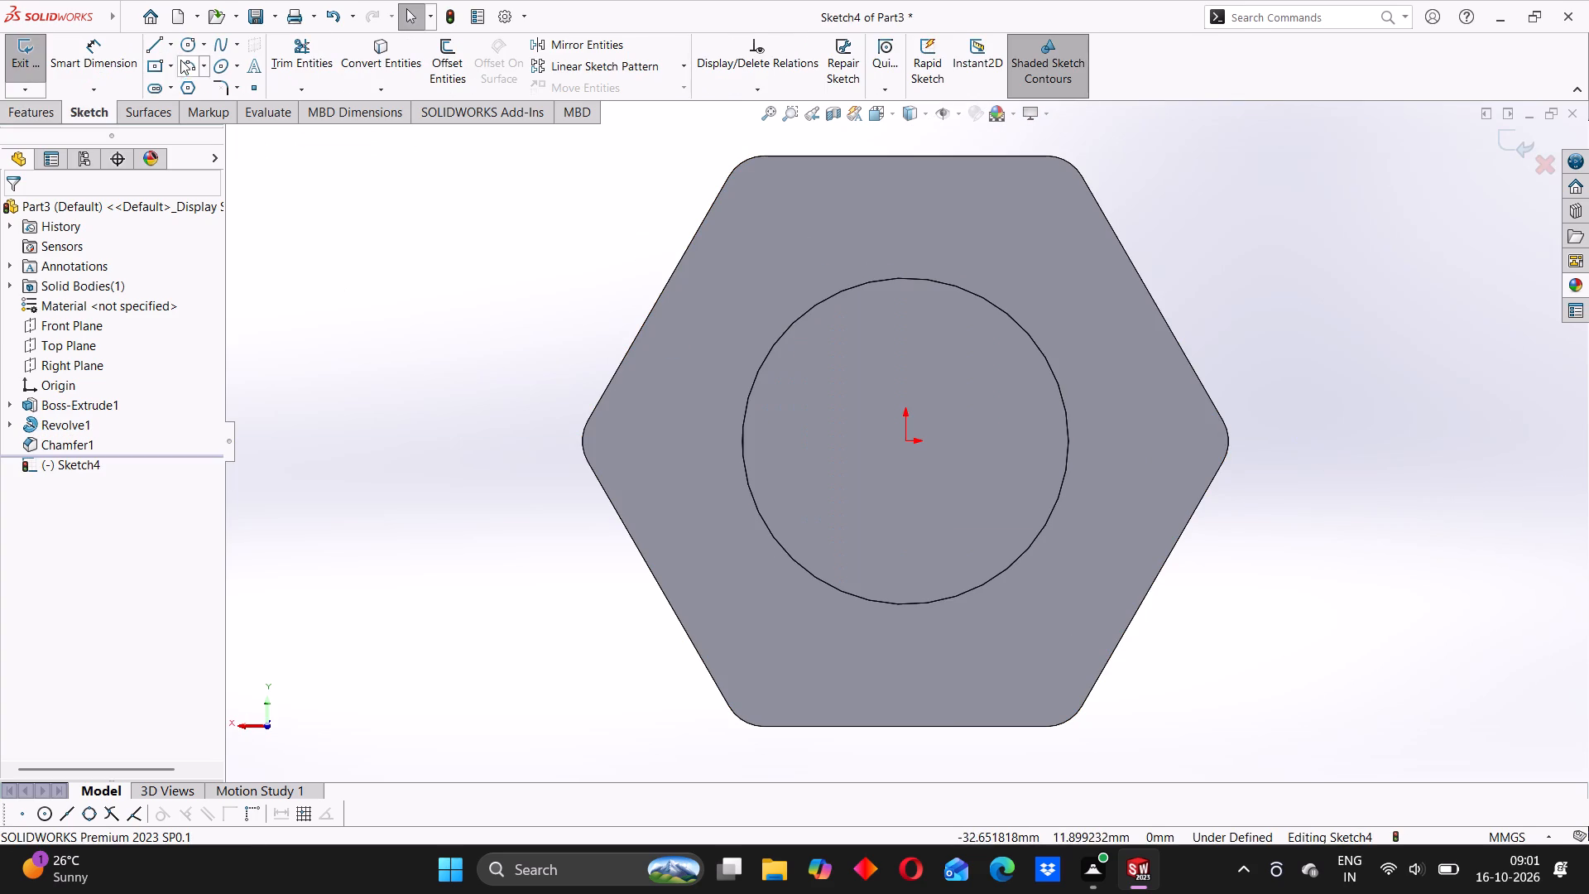
pyautogui.click(185, 40)
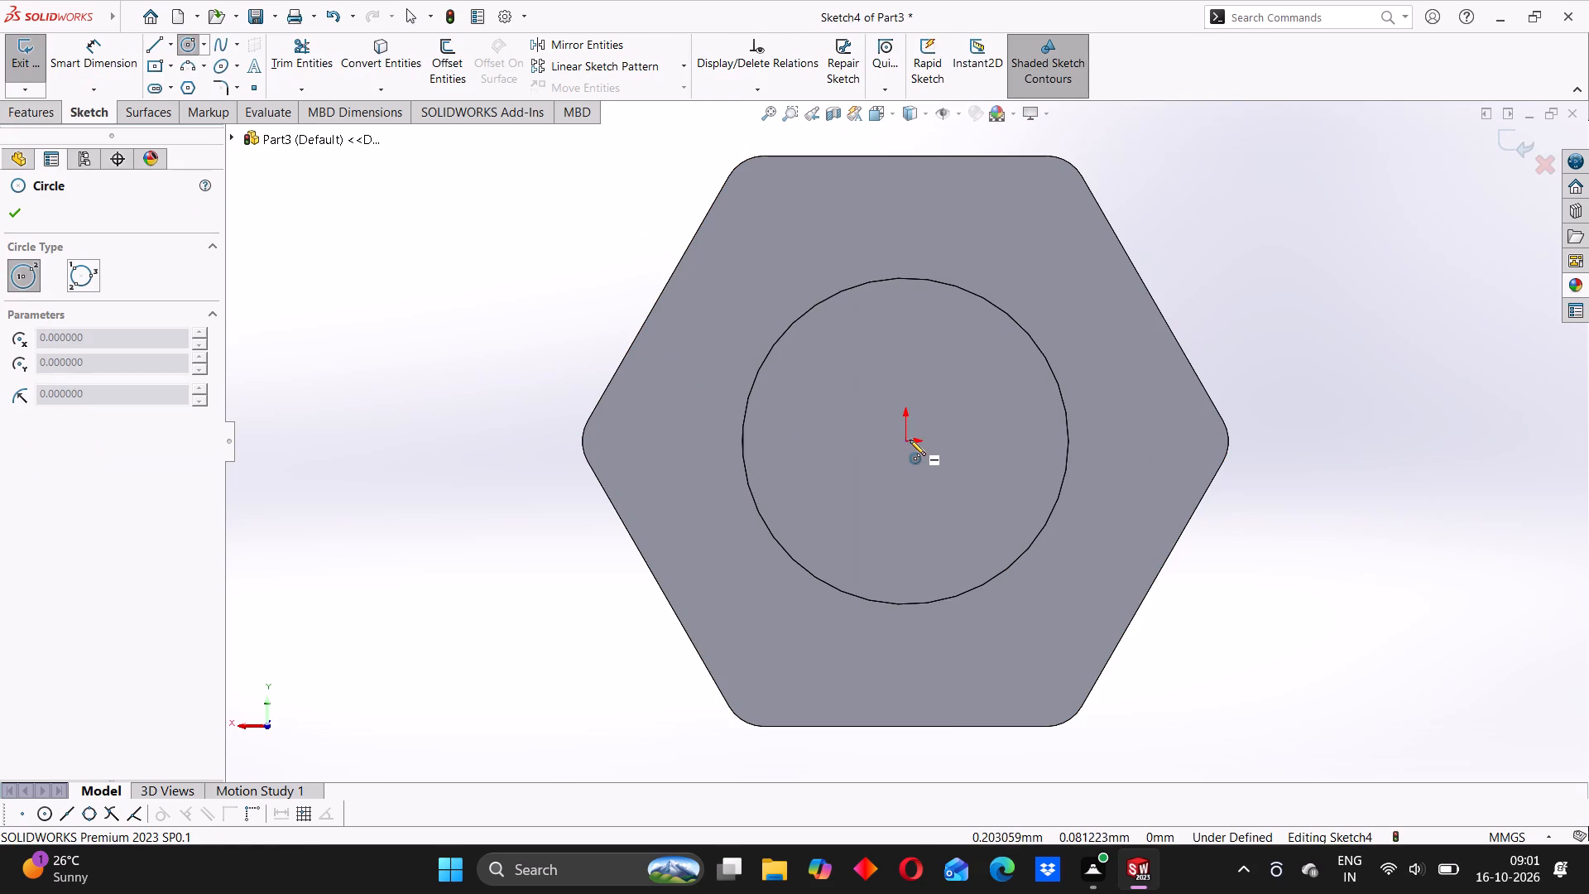
pyautogui.click(908, 440)
pyautogui.click(918, 324)
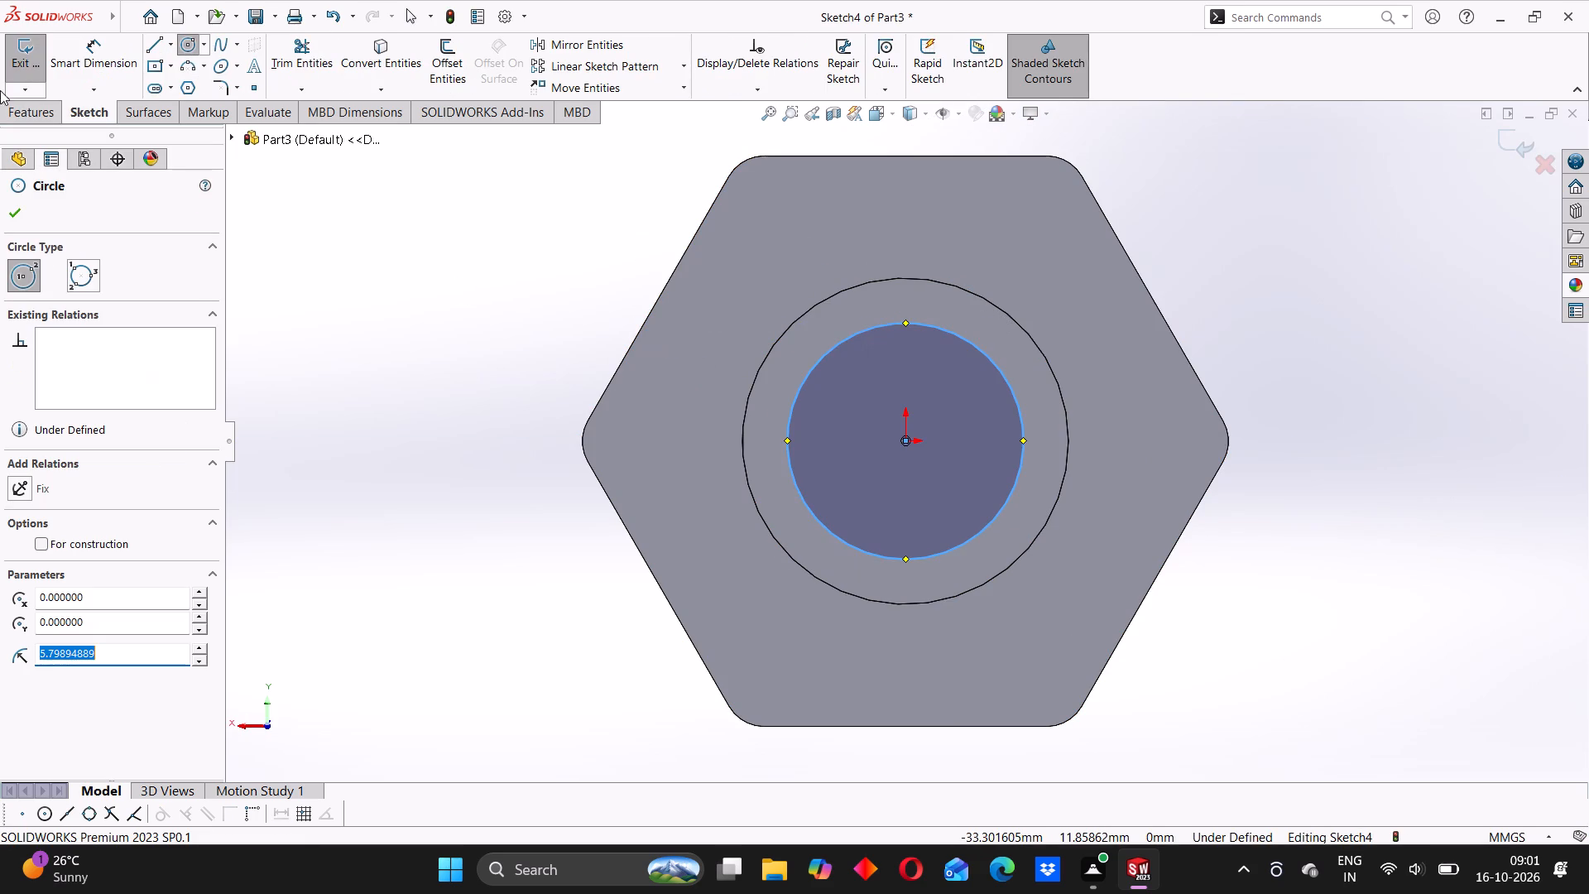
# Dimension the circle's diameter as 10 mm.
pyautogui.click(108, 67)
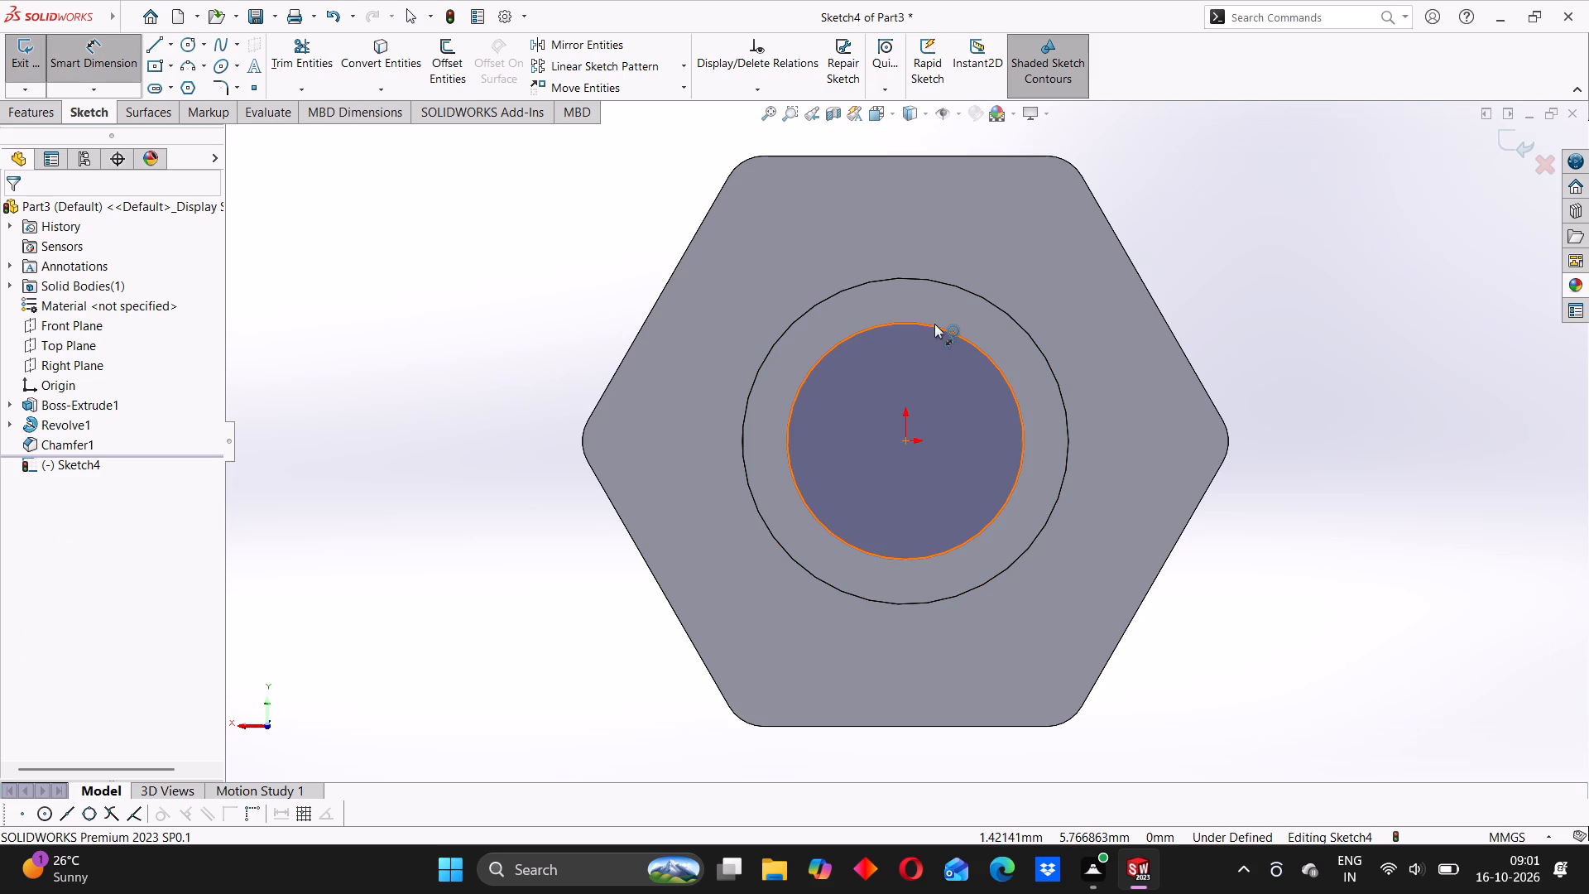
pyautogui.click(935, 324)
pyautogui.click(1282, 314)
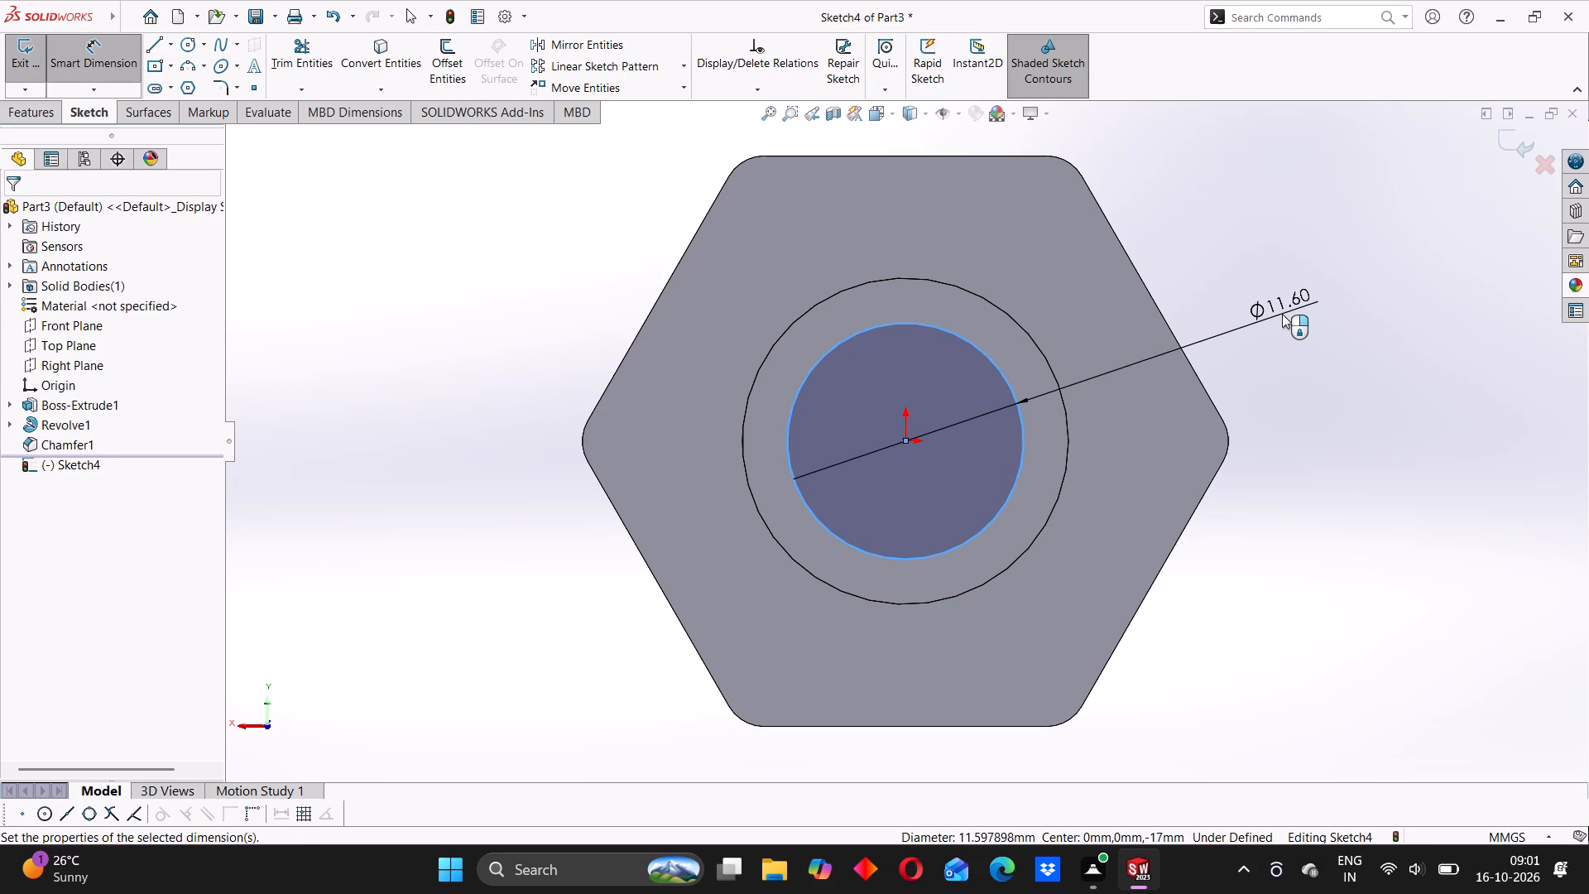
pyautogui.write('10')
pyautogui.press('Return')
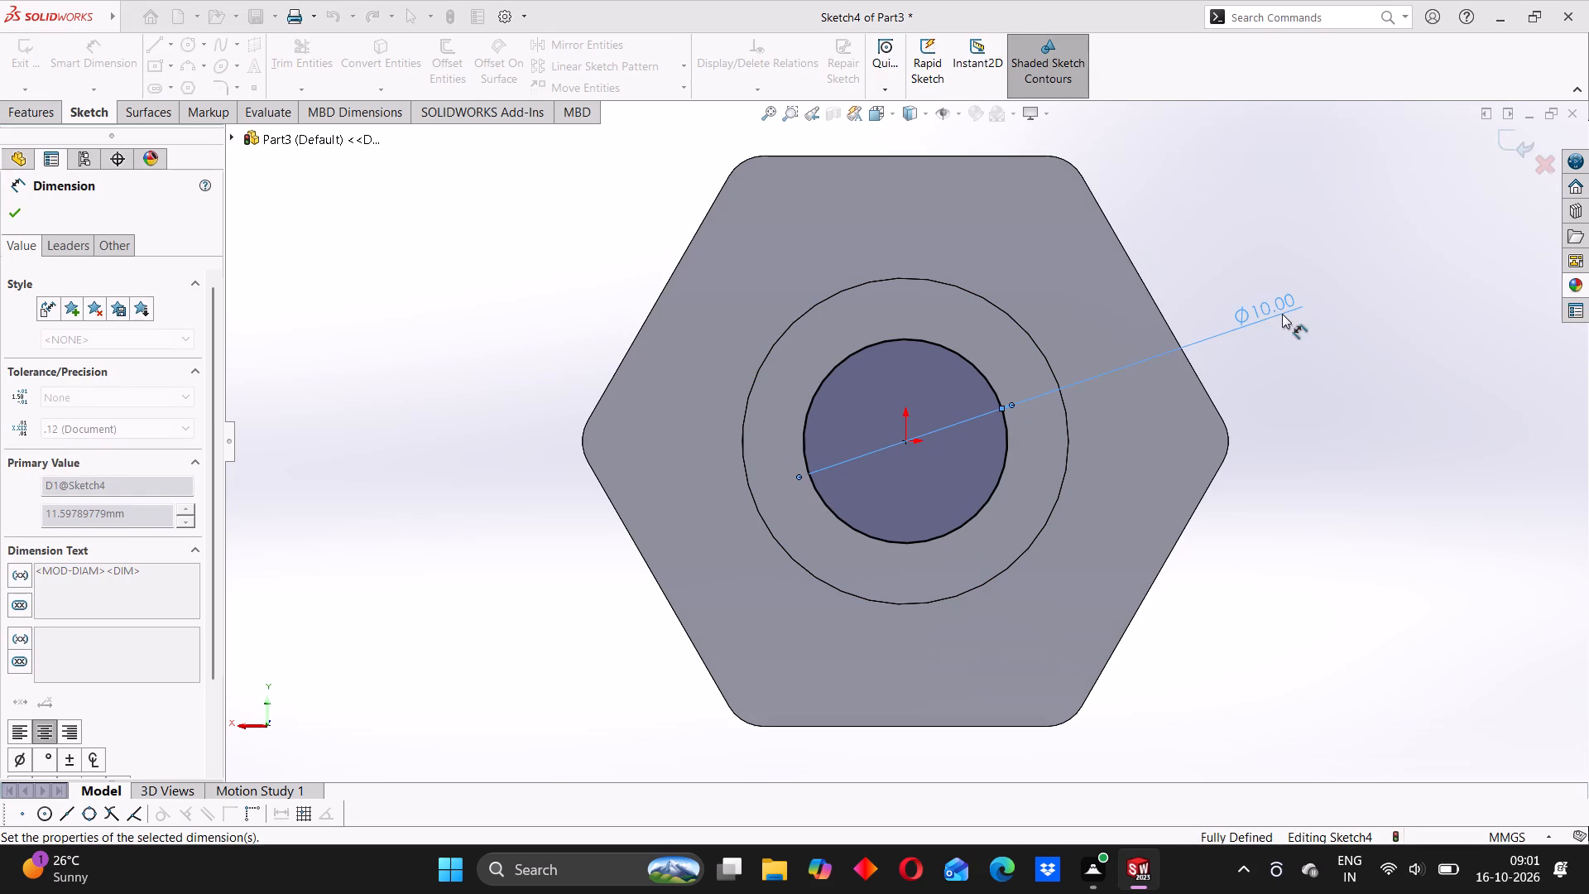
pyautogui.click(1212, 274)
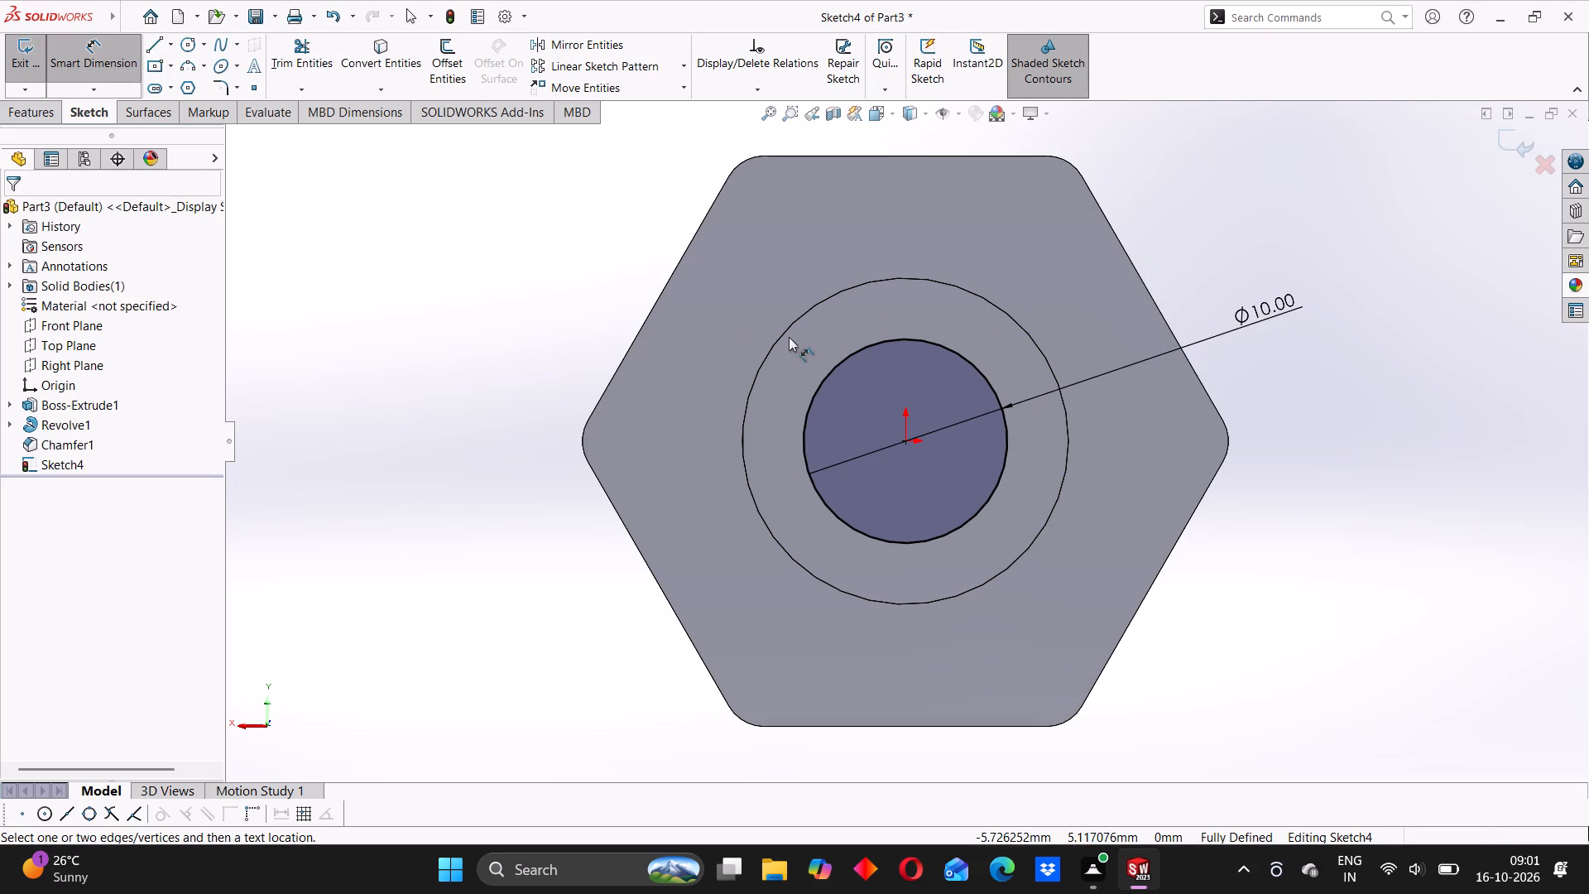
# Cut-extrude the circle down through the stem with the Up To Next end condition.
pyautogui.click(23, 112)
pyautogui.click(286, 55)
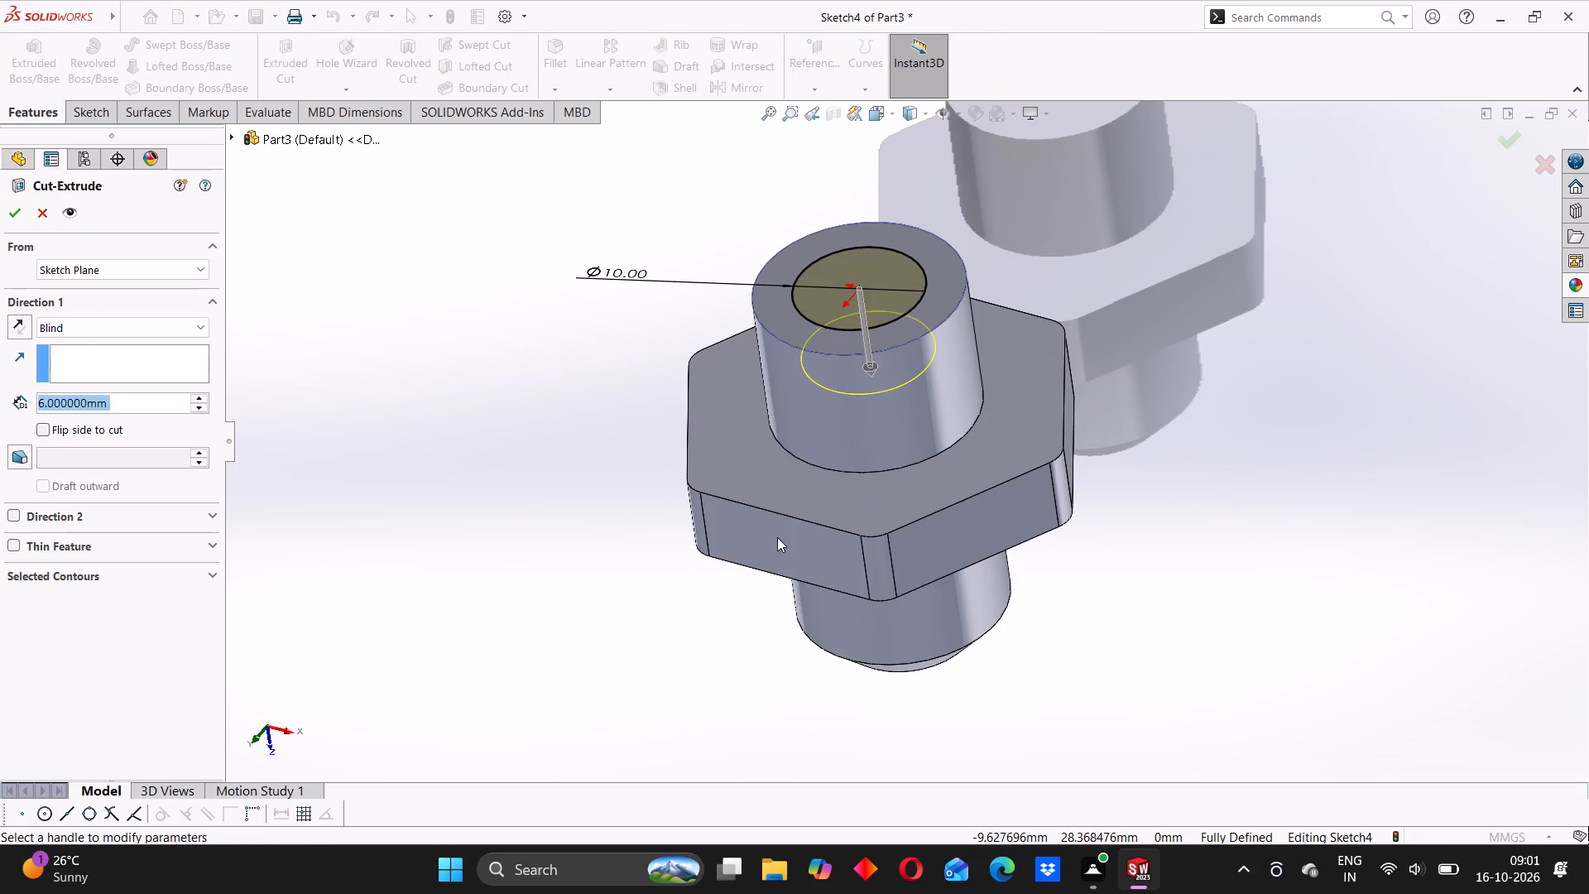
pyautogui.moveTo(777, 537); pyautogui.dragTo(779, 473, button='middle')
pyautogui.moveTo(806, 603); pyautogui.dragTo(768, 453, button='middle')
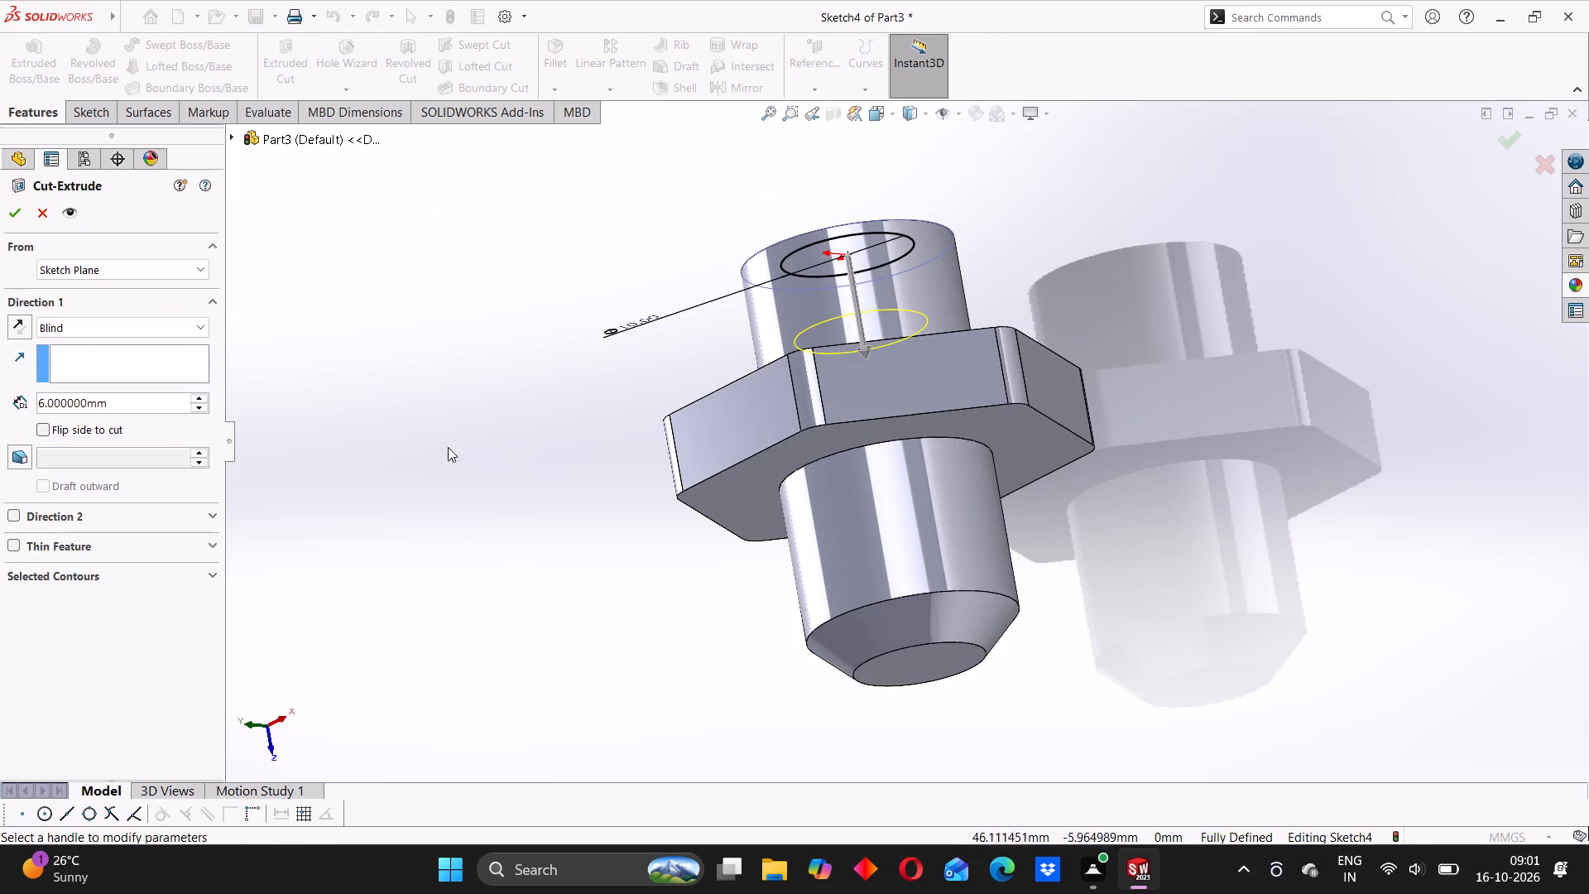
pyautogui.click(94, 329)
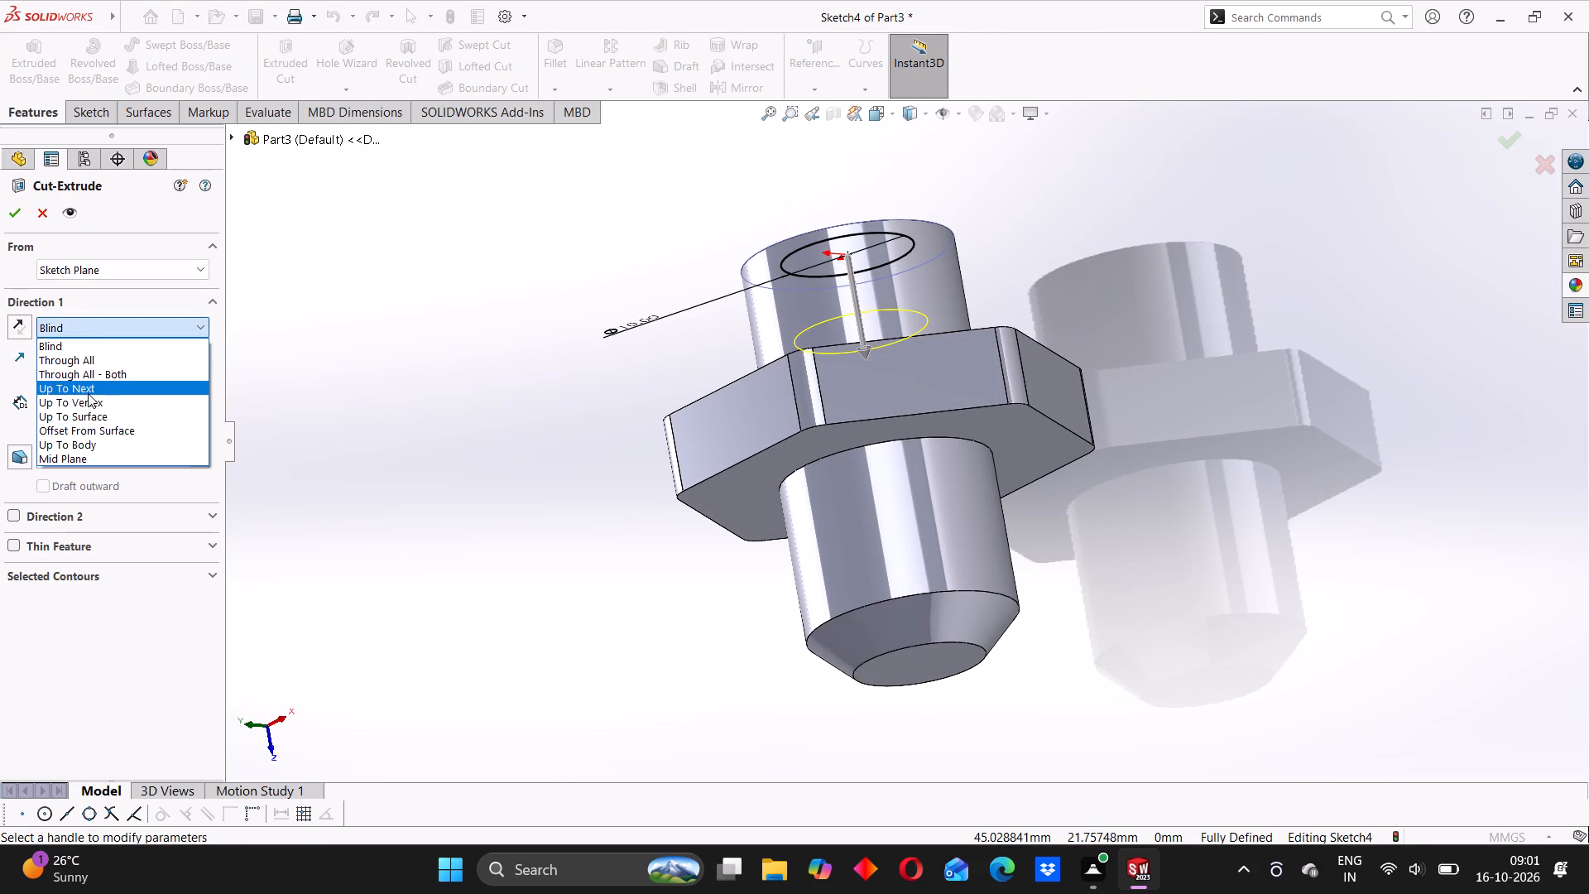
pyautogui.click(86, 392)
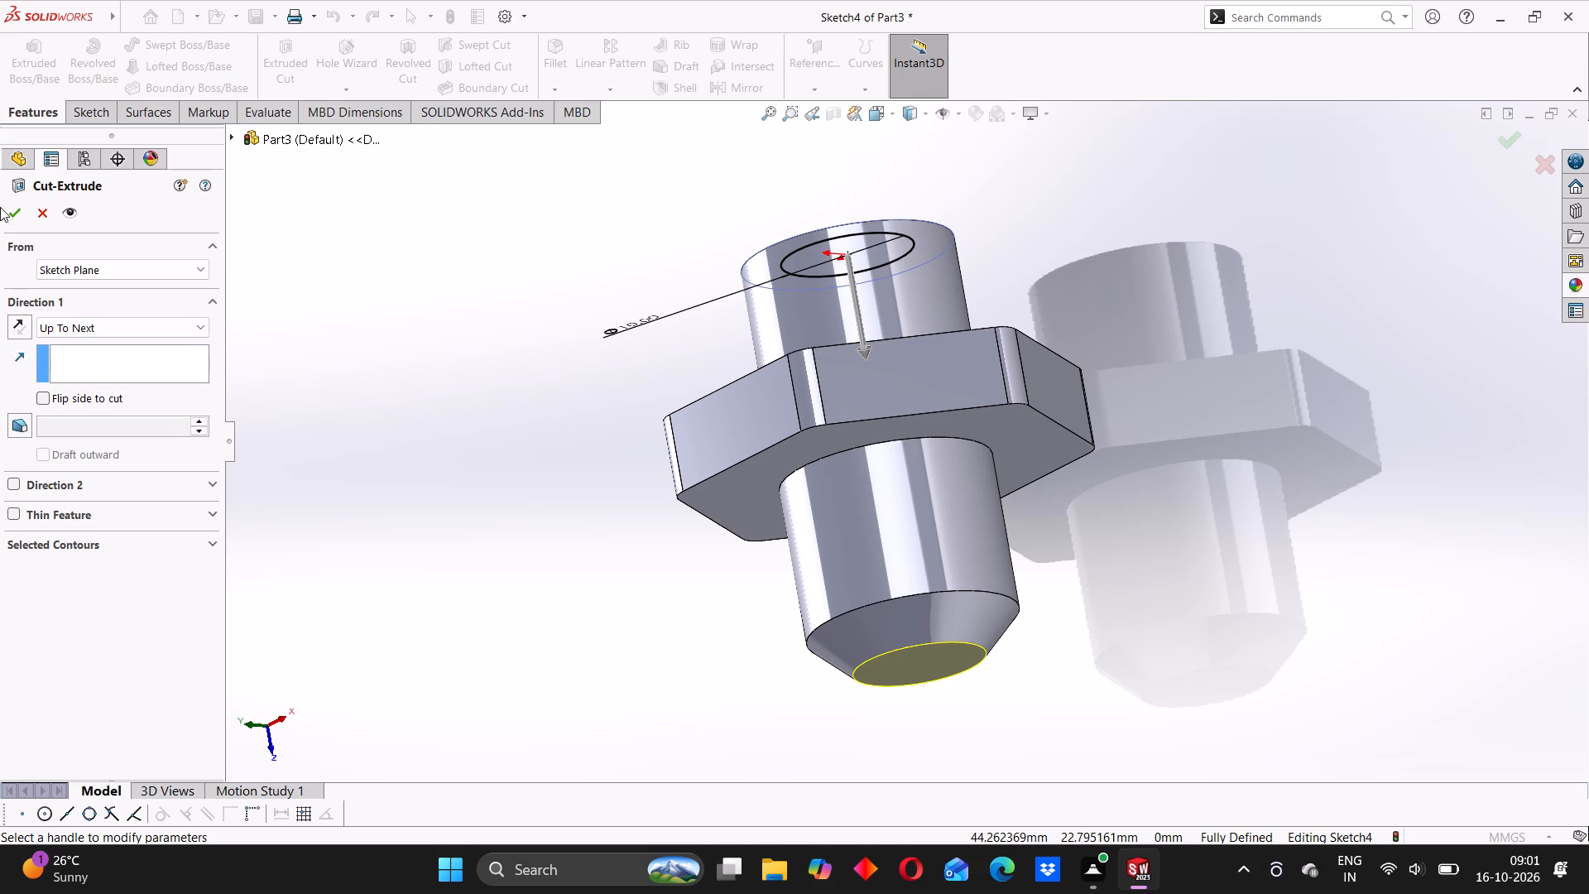
pyautogui.click(11, 207)
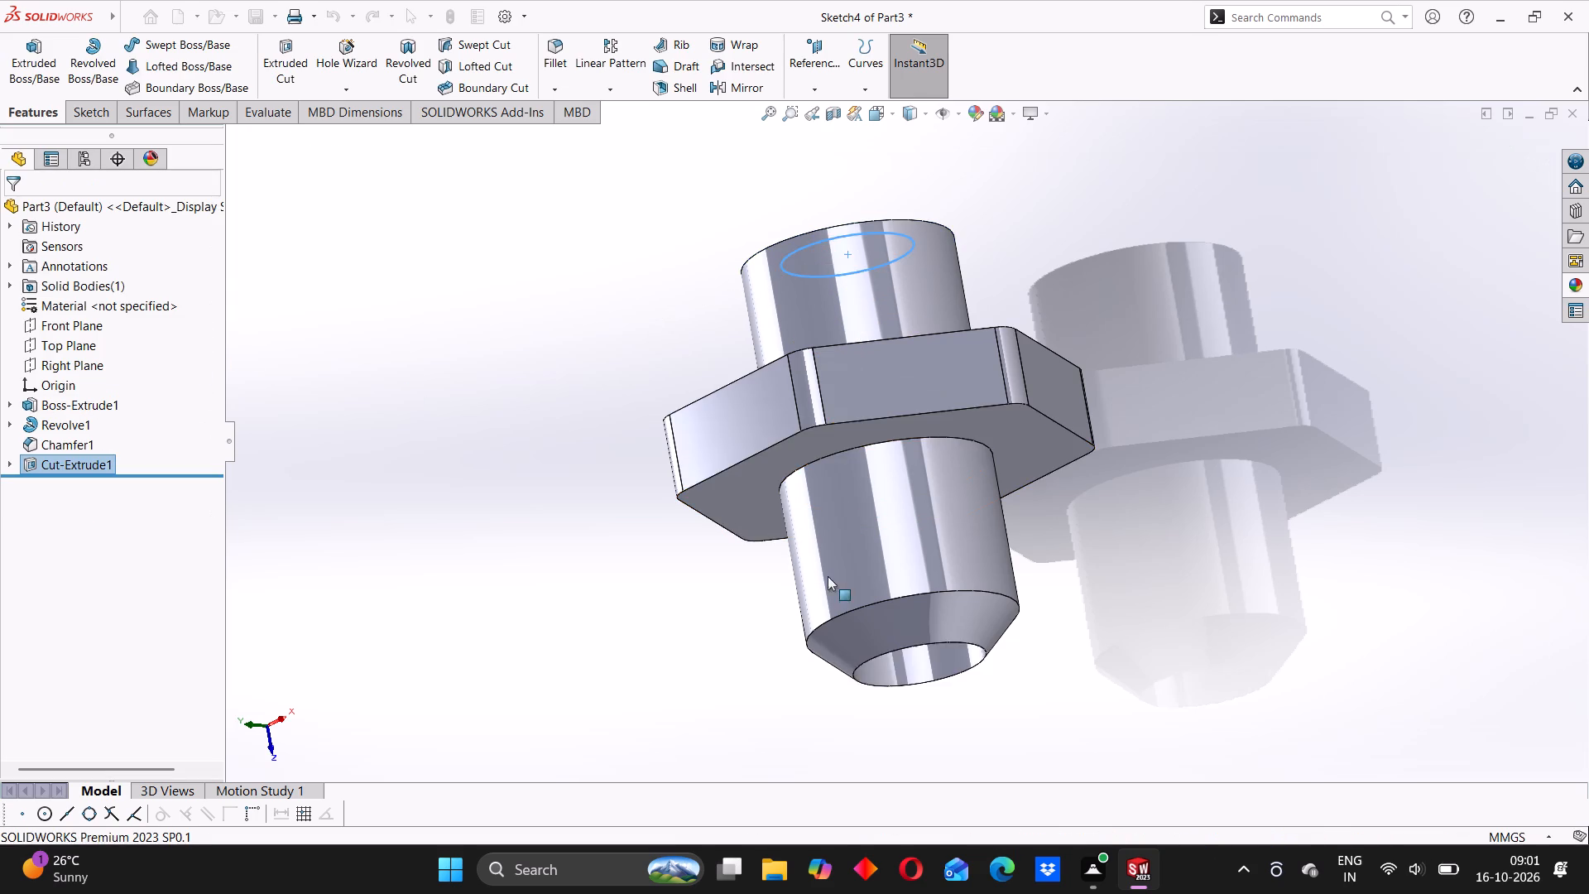
# Examine the hexagonal part from all sides, checking the bore, both stem ends and the chamfered lower edge.
pyautogui.moveTo(886, 621); pyautogui.dragTo(794, 476, button='middle')
pyautogui.click(588, 553)
pyautogui.moveTo(880, 300); pyautogui.dragTo(926, 498, button='middle')
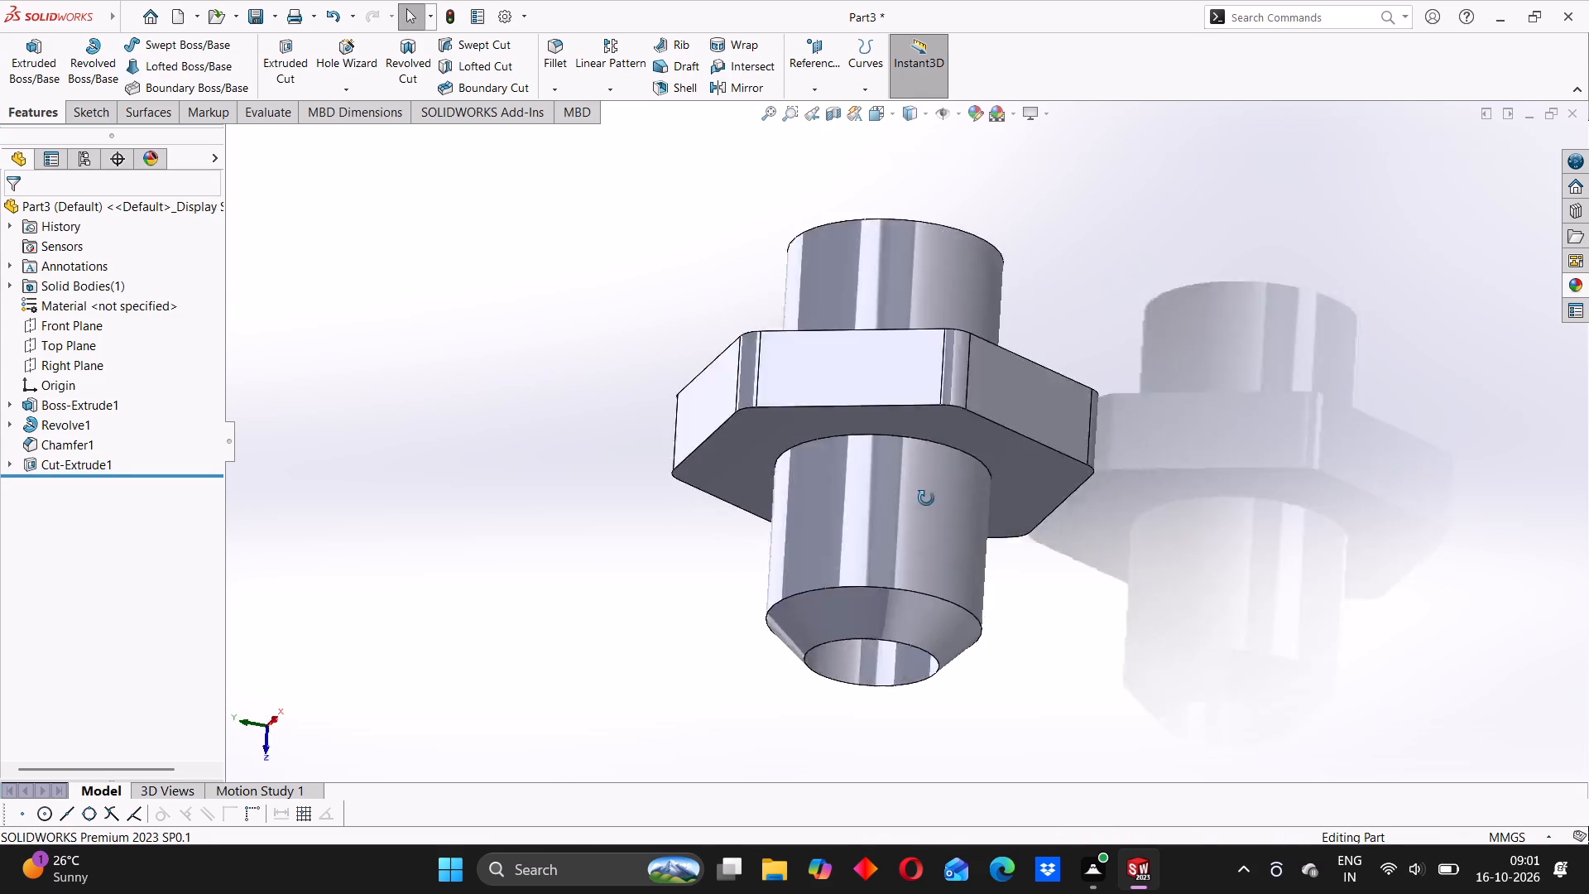
pyautogui.moveTo(926, 498); pyautogui.dragTo(900, 608, button='middle')
pyautogui.moveTo(958, 359); pyautogui.dragTo(931, 534, button='middle')
pyautogui.click(578, 439)
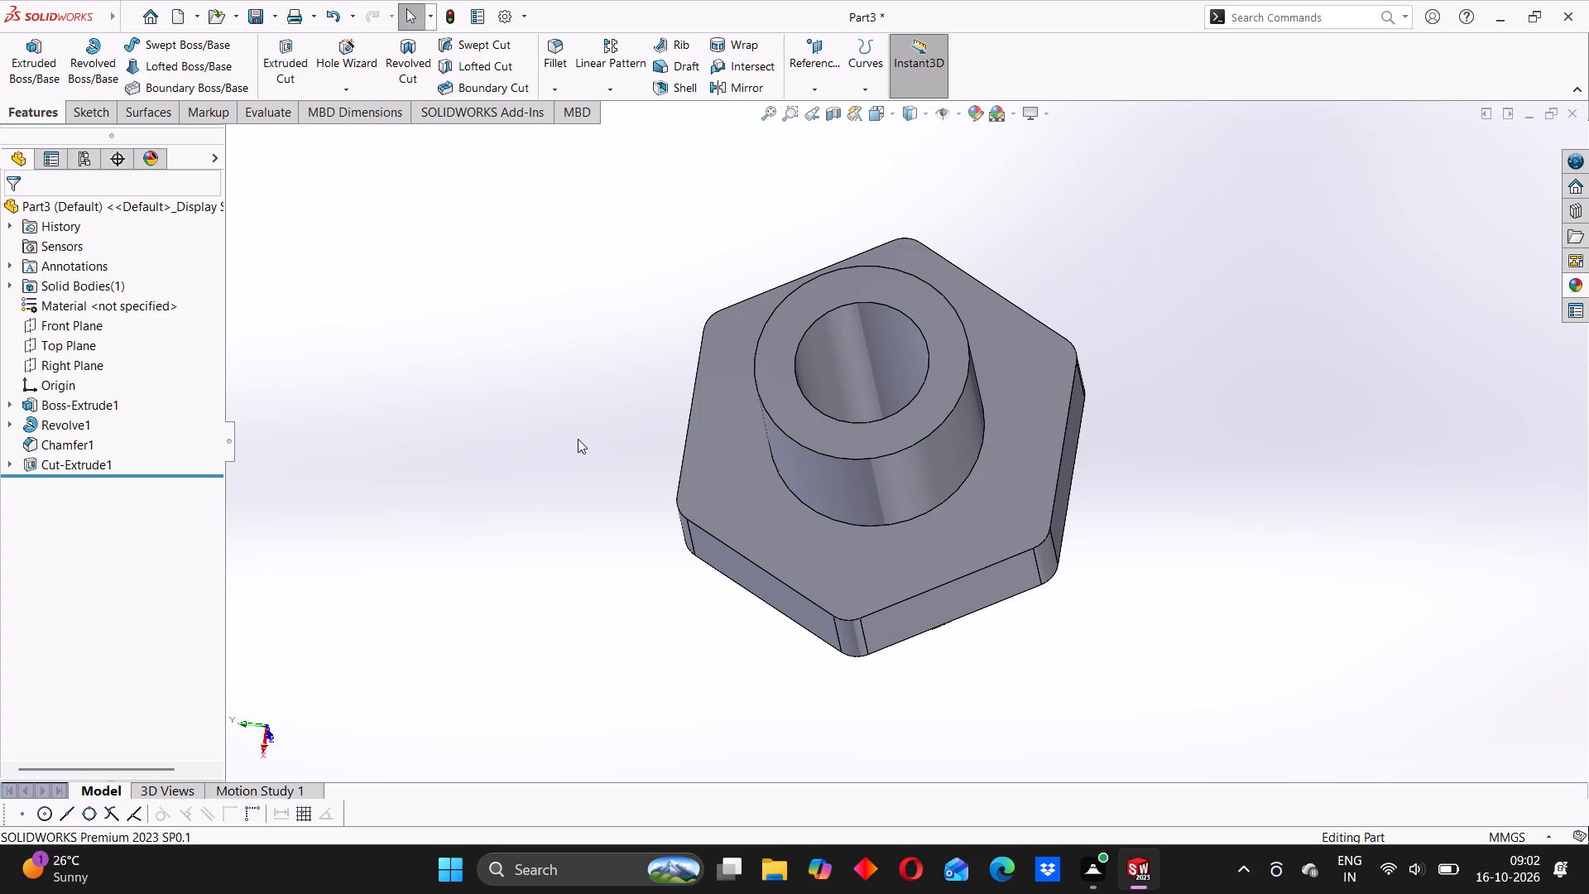
pyautogui.moveTo(908, 603); pyautogui.dragTo(949, 453, button='middle')
pyautogui.moveTo(903, 578); pyautogui.dragTo(903, 577, button='middle')
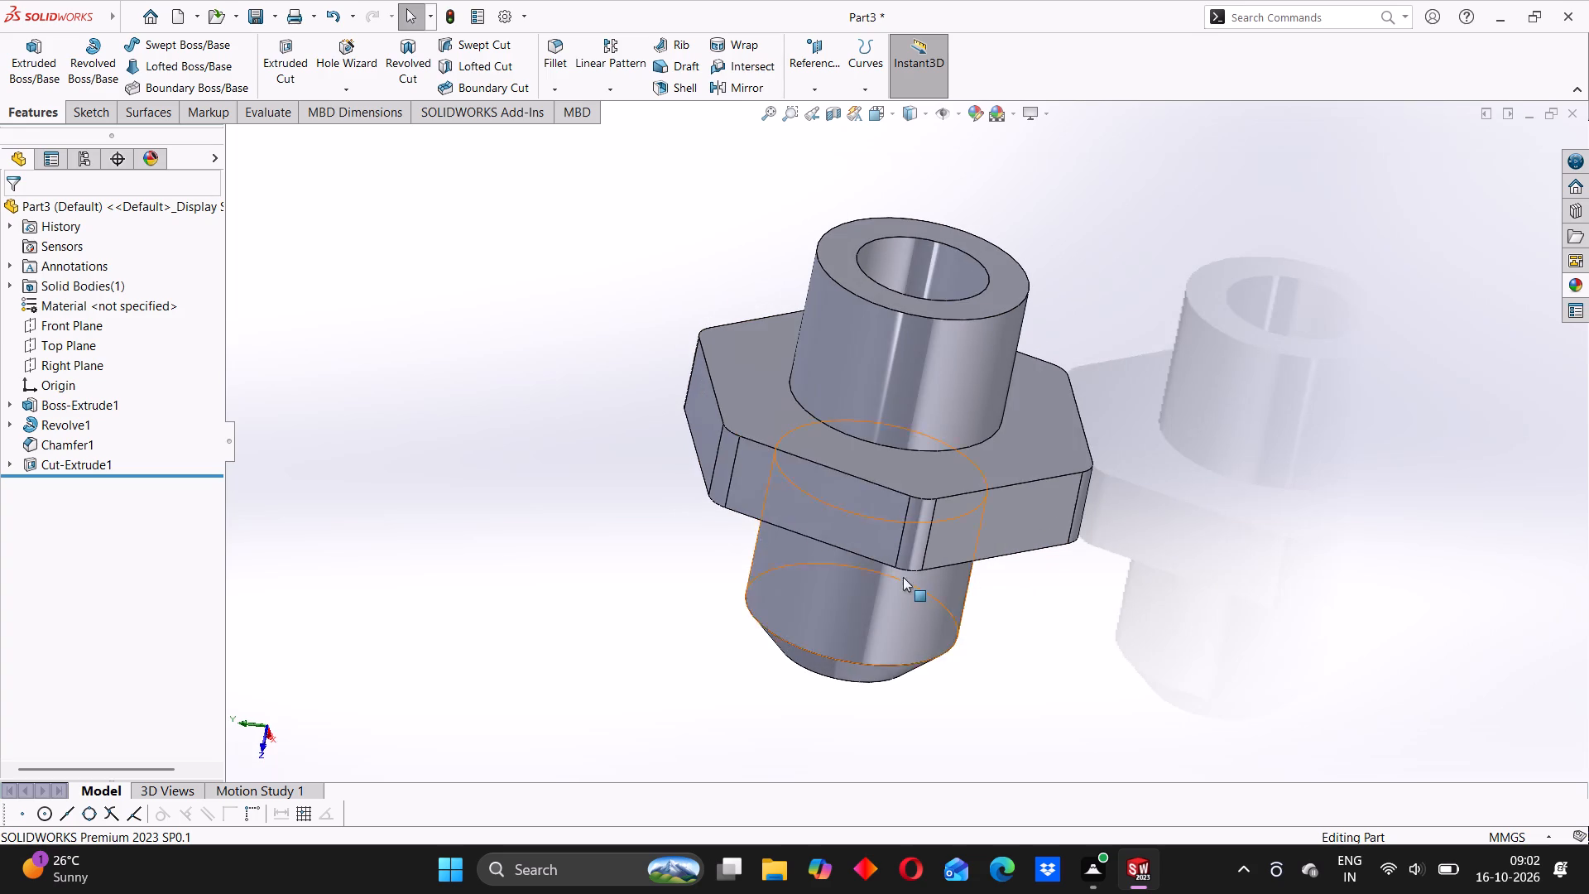
pyautogui.moveTo(903, 577); pyautogui.dragTo(805, 473, button='middle')
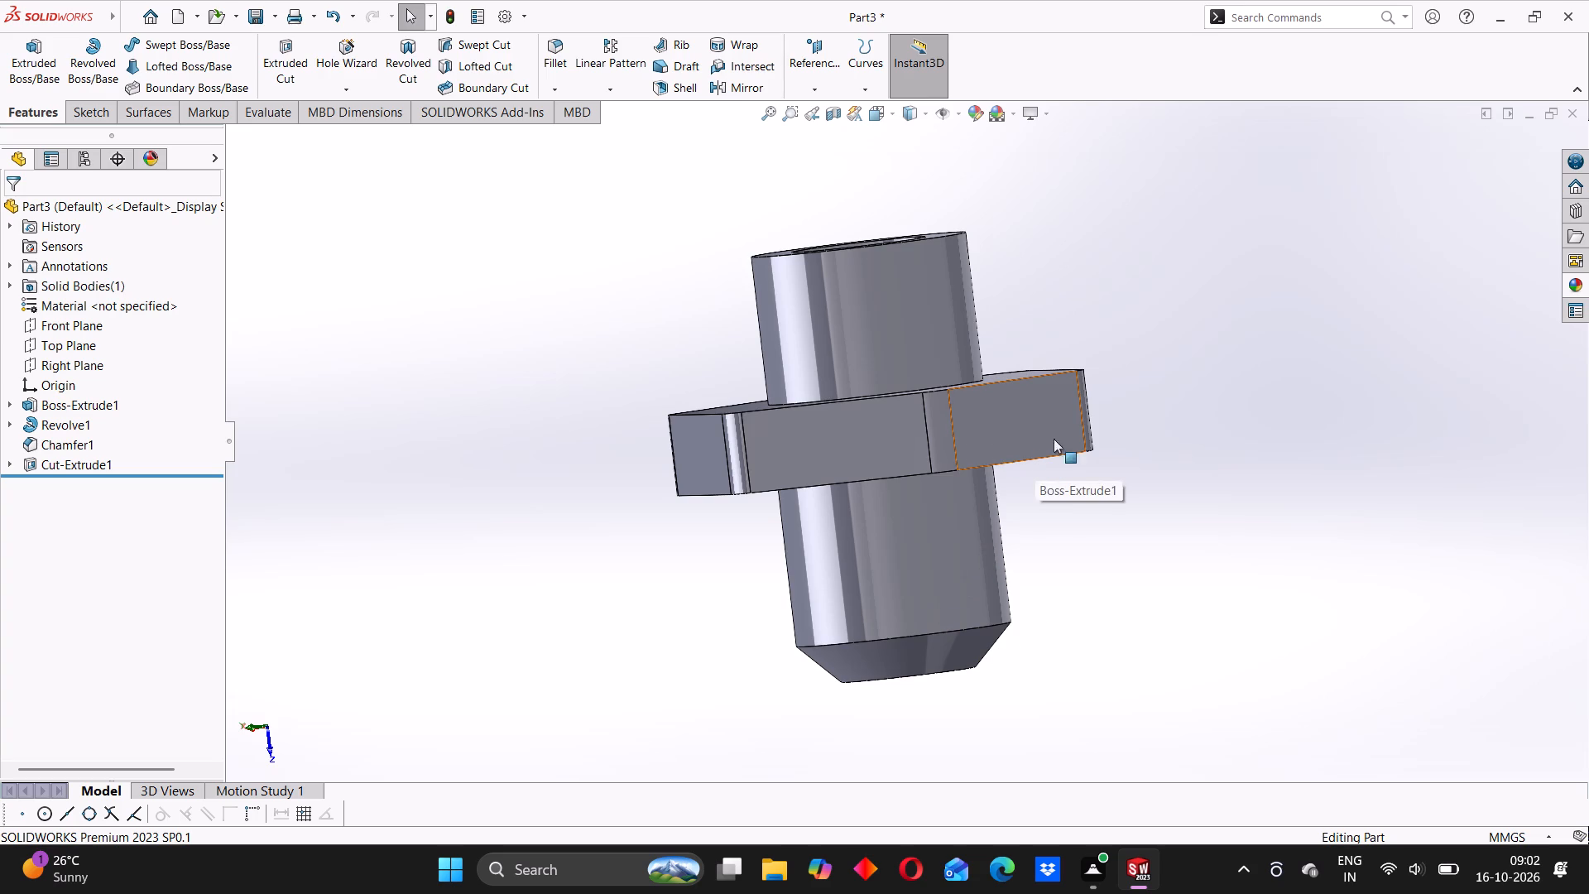
pyautogui.moveTo(1149, 352); pyautogui.dragTo(975, 496, button='middle')
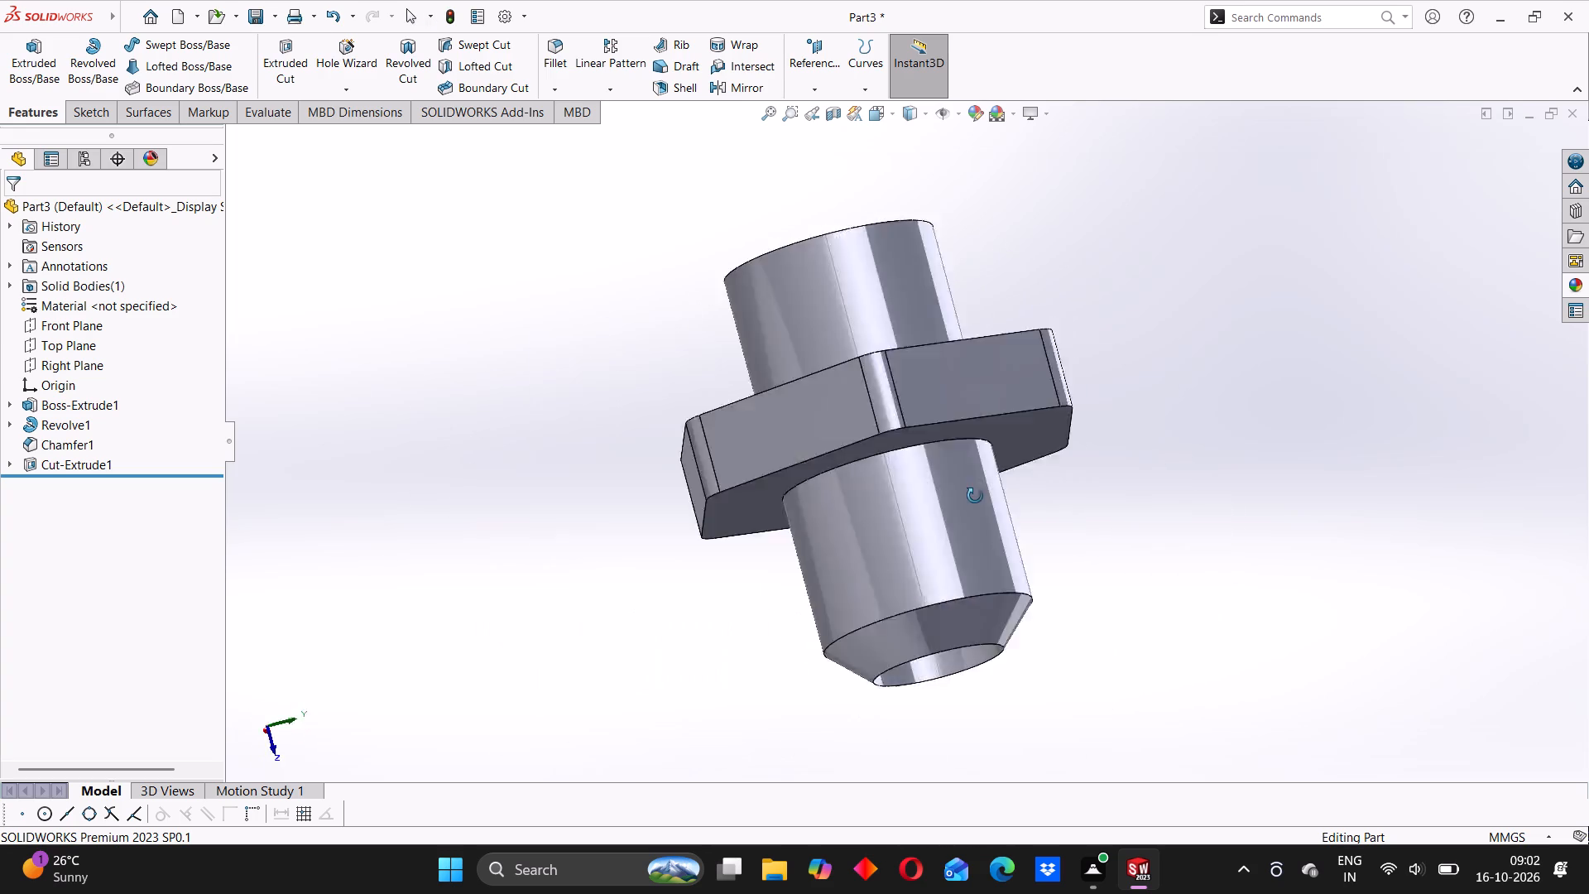
pyautogui.moveTo(975, 496); pyautogui.dragTo(977, 657, button='middle')
pyautogui.moveTo(995, 410); pyautogui.dragTo(1071, 455, button='middle')
pyautogui.moveTo(886, 322); pyautogui.dragTo(845, 472, button='middle')
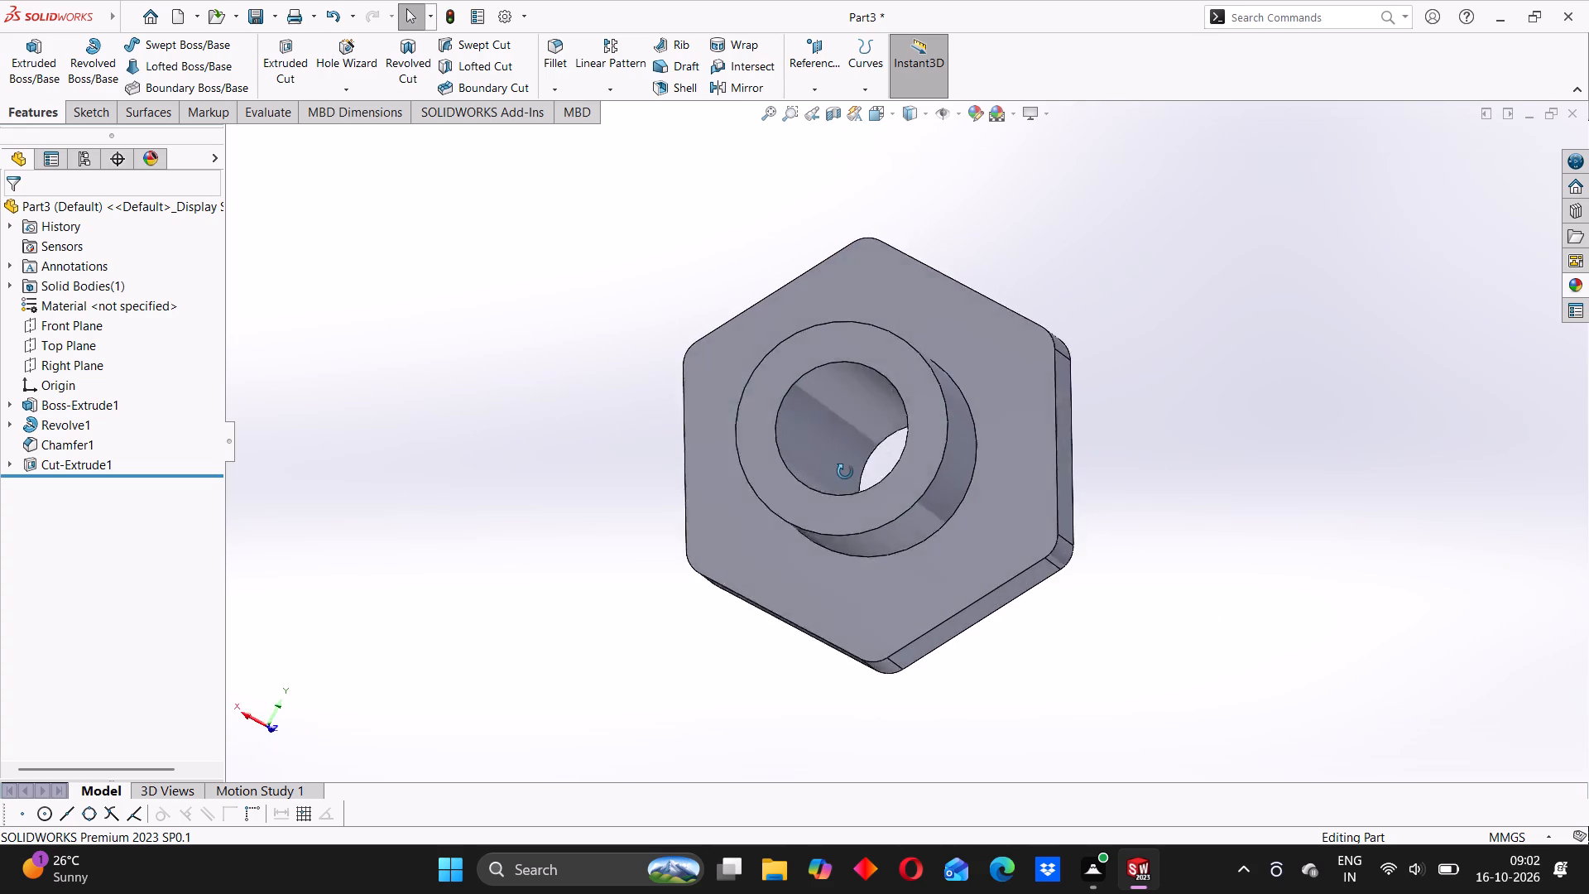
pyautogui.moveTo(845, 472); pyautogui.dragTo(872, 382, button='middle')
pyautogui.moveTo(816, 521); pyautogui.dragTo(800, 357, button='middle')
pyautogui.click(543, 406)
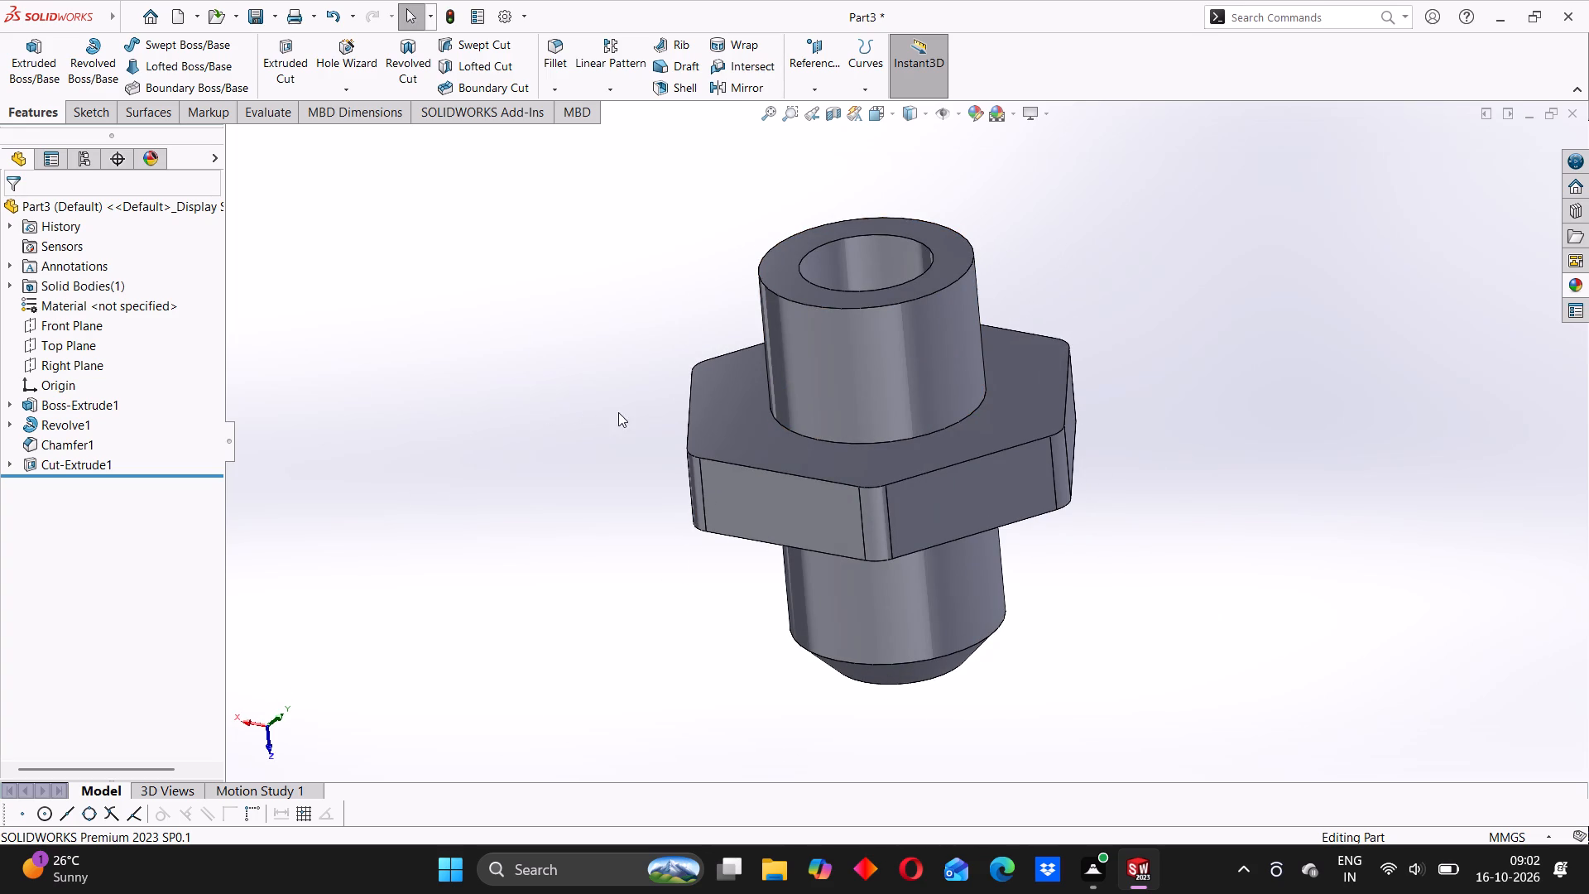
pyautogui.moveTo(987, 547); pyautogui.dragTo(761, 359, button='middle')
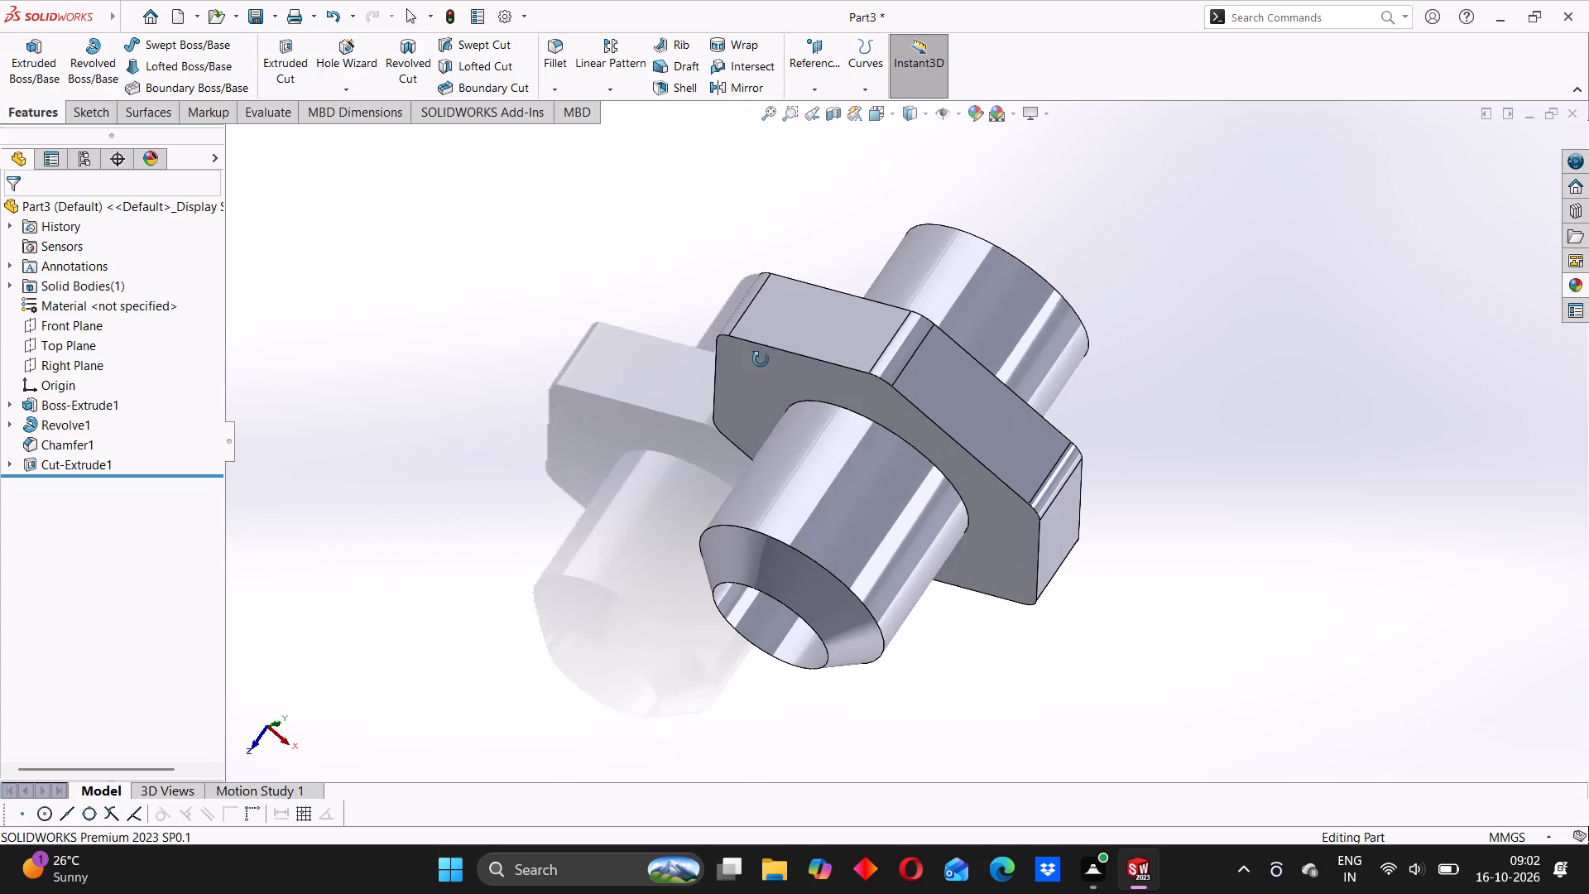
pyautogui.moveTo(761, 359); pyautogui.dragTo(862, 548, button='middle')
pyautogui.moveTo(1014, 344); pyautogui.dragTo(934, 383, button='middle')
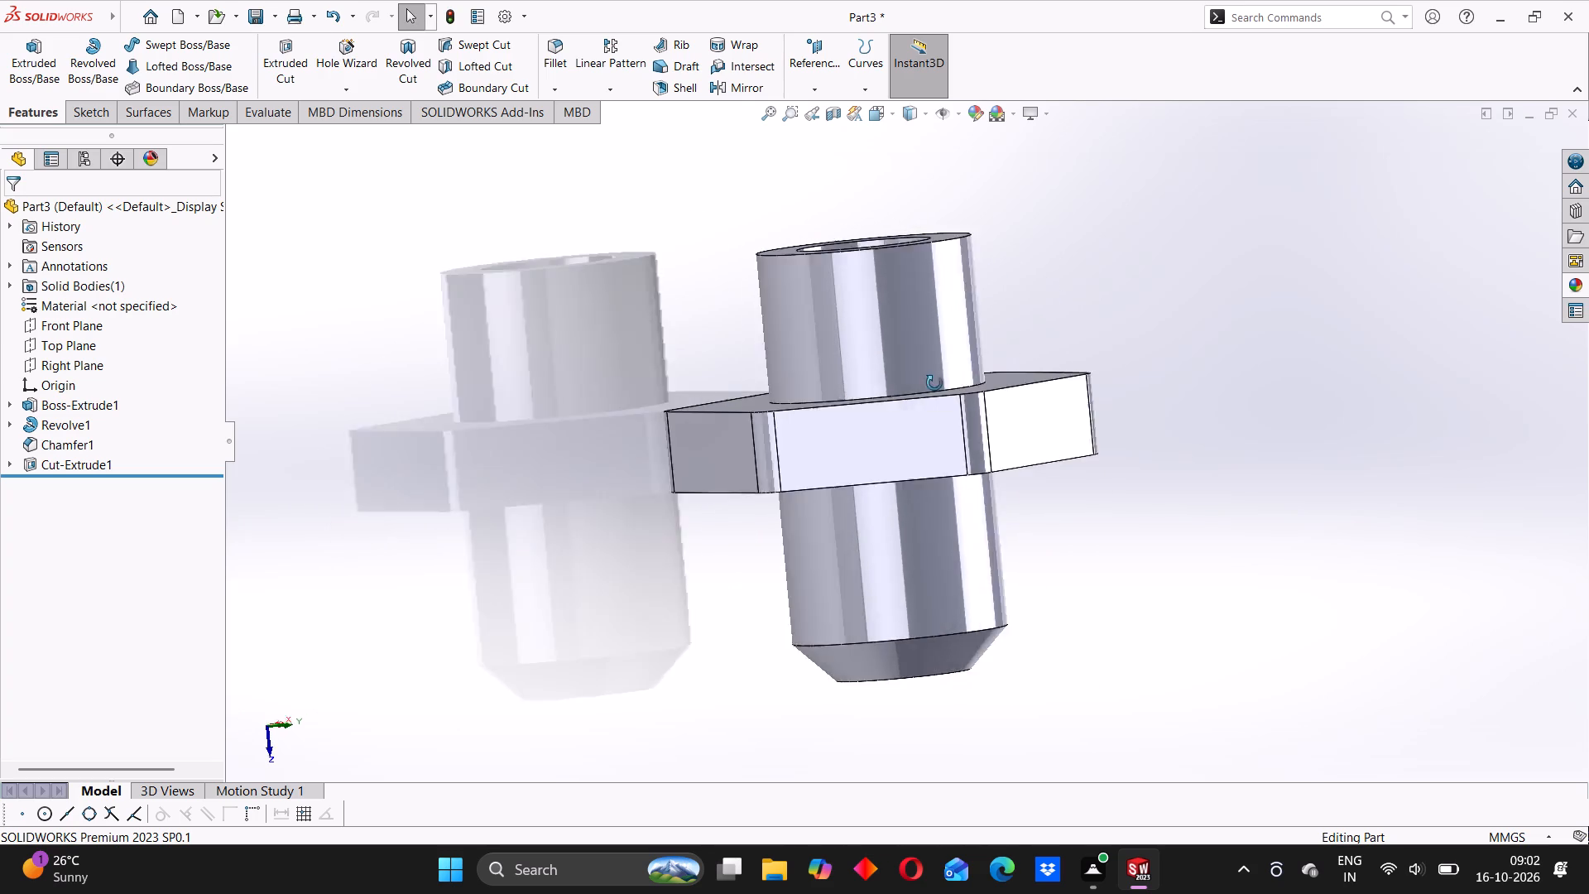
pyautogui.moveTo(934, 383); pyautogui.dragTo(867, 538, button='middle')
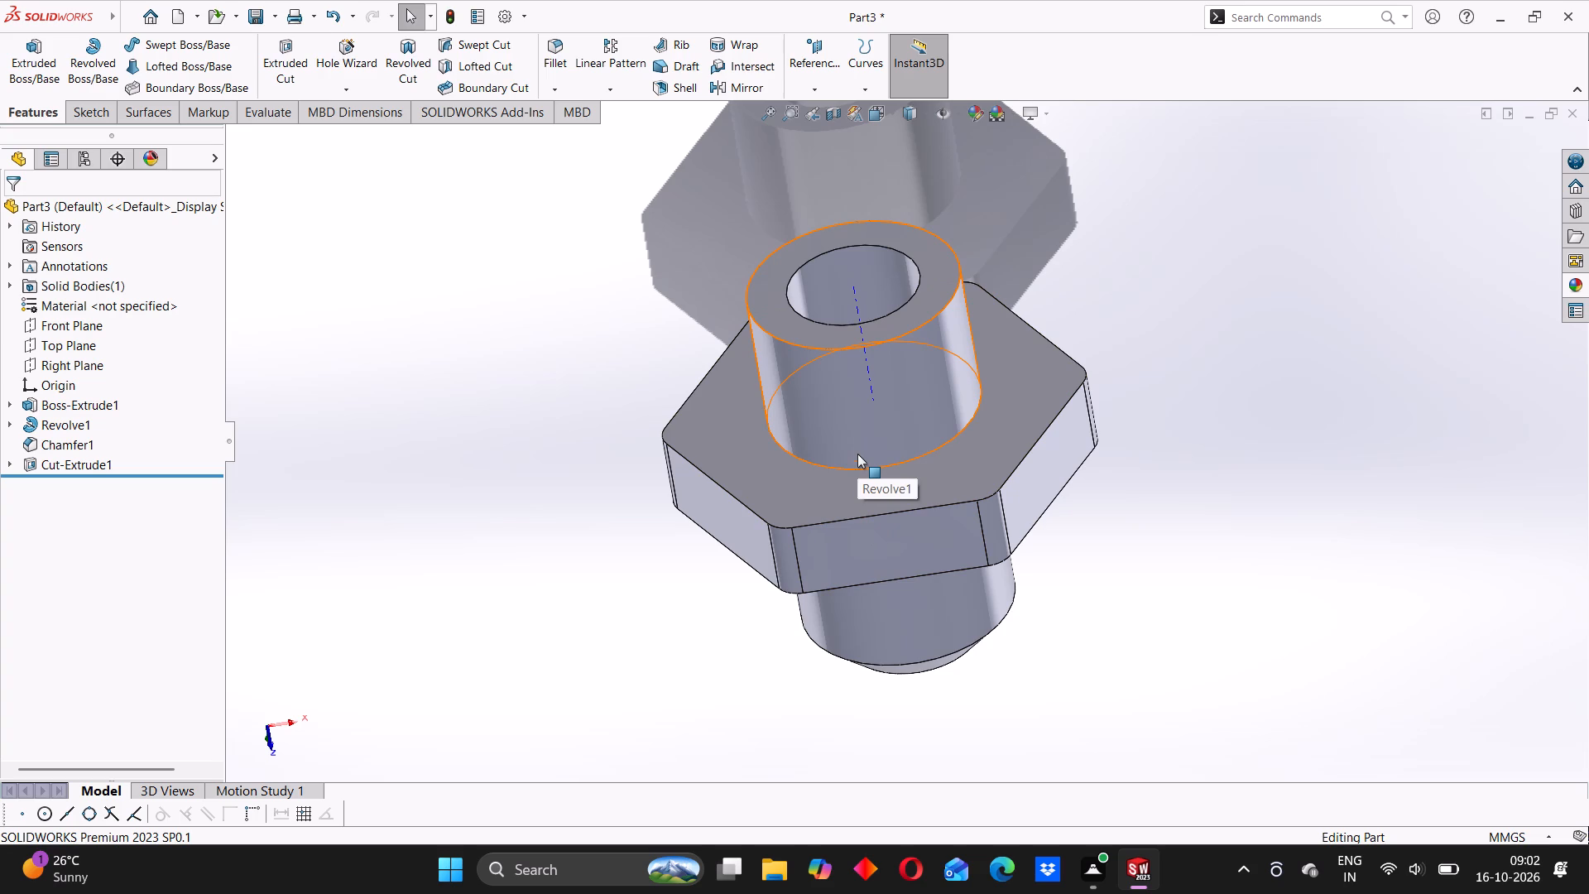
pyautogui.scroll(3, 997, 357)
pyautogui.moveTo(833, 470); pyautogui.dragTo(900, 363, button='middle')
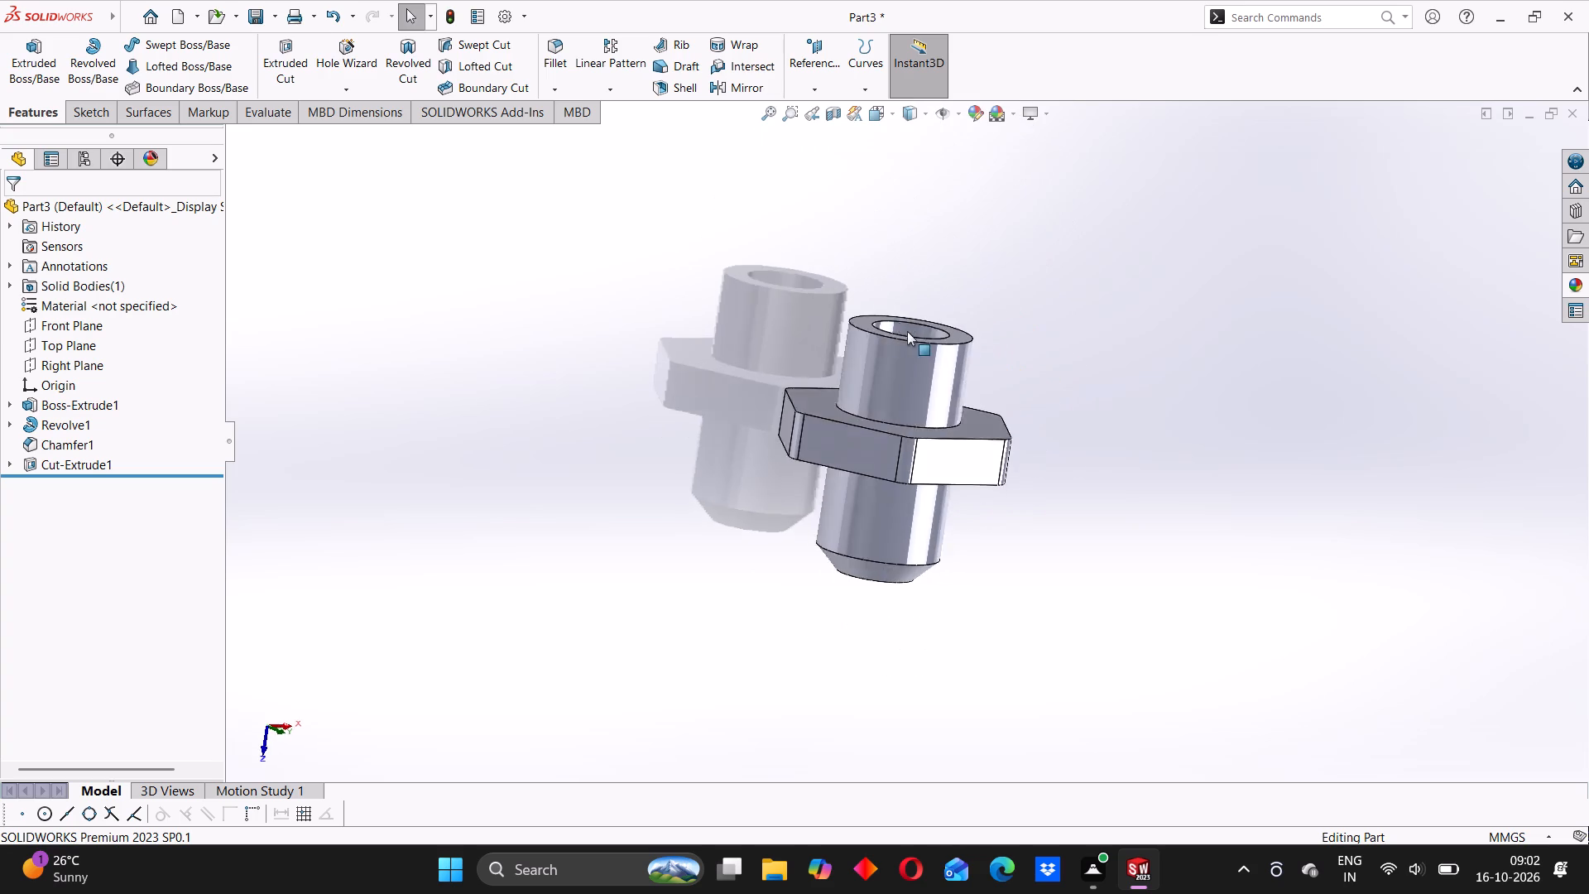
pyautogui.click(703, 368)
pyautogui.moveTo(928, 381); pyautogui.dragTo(796, 389, button='middle')
pyautogui.scroll(-1, 872, 396)
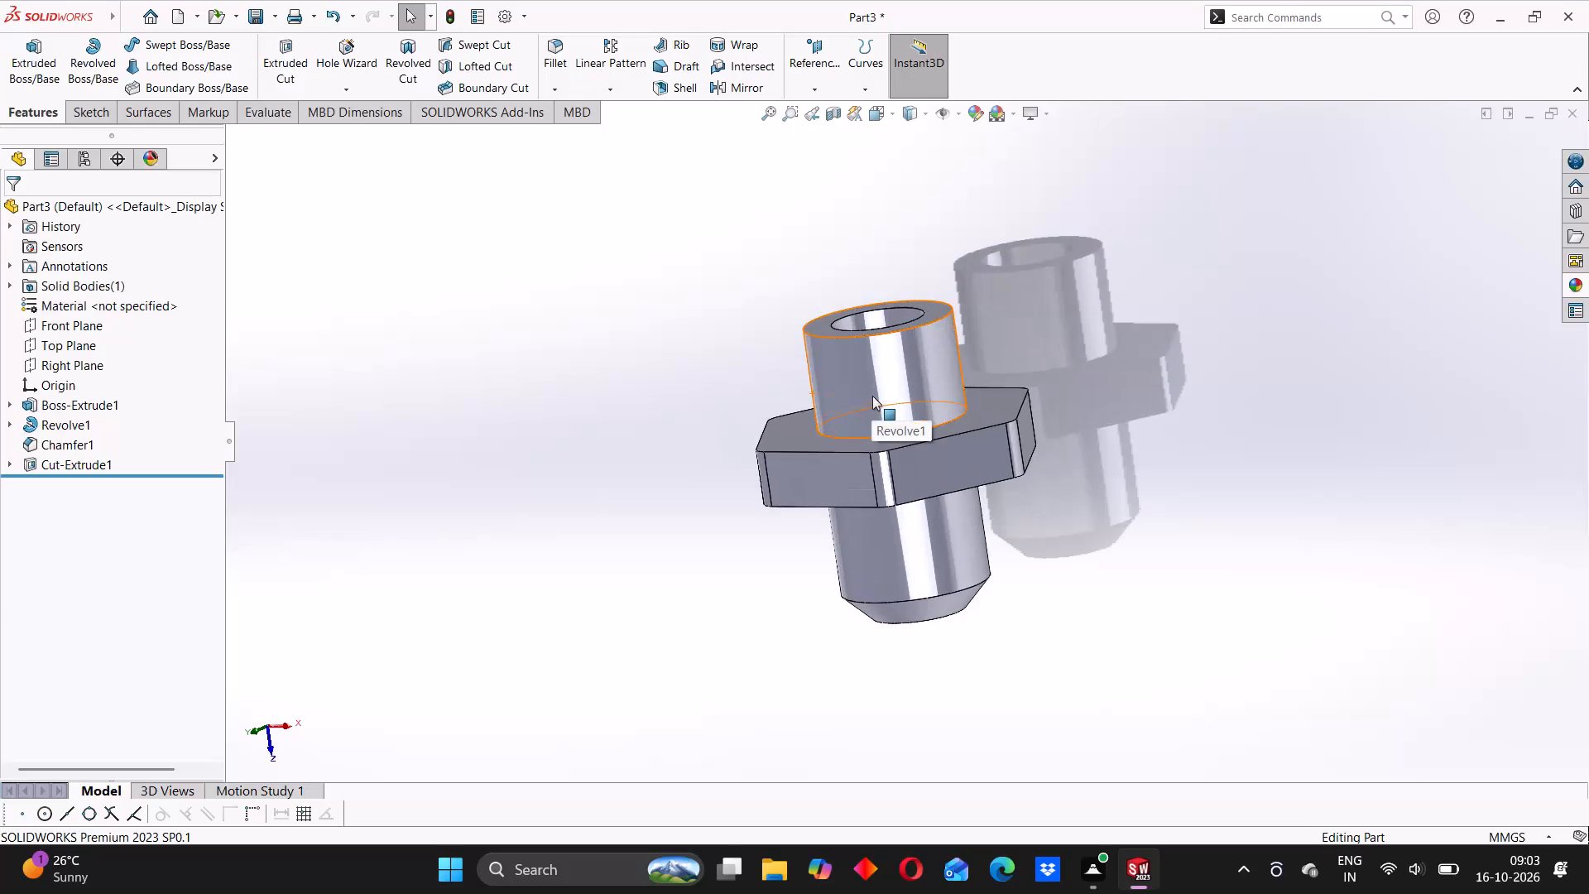
pyautogui.scroll(-1, 872, 396)
pyautogui.moveTo(861, 376); pyautogui.dragTo(862, 463, button='middle')
pyautogui.click(673, 469)
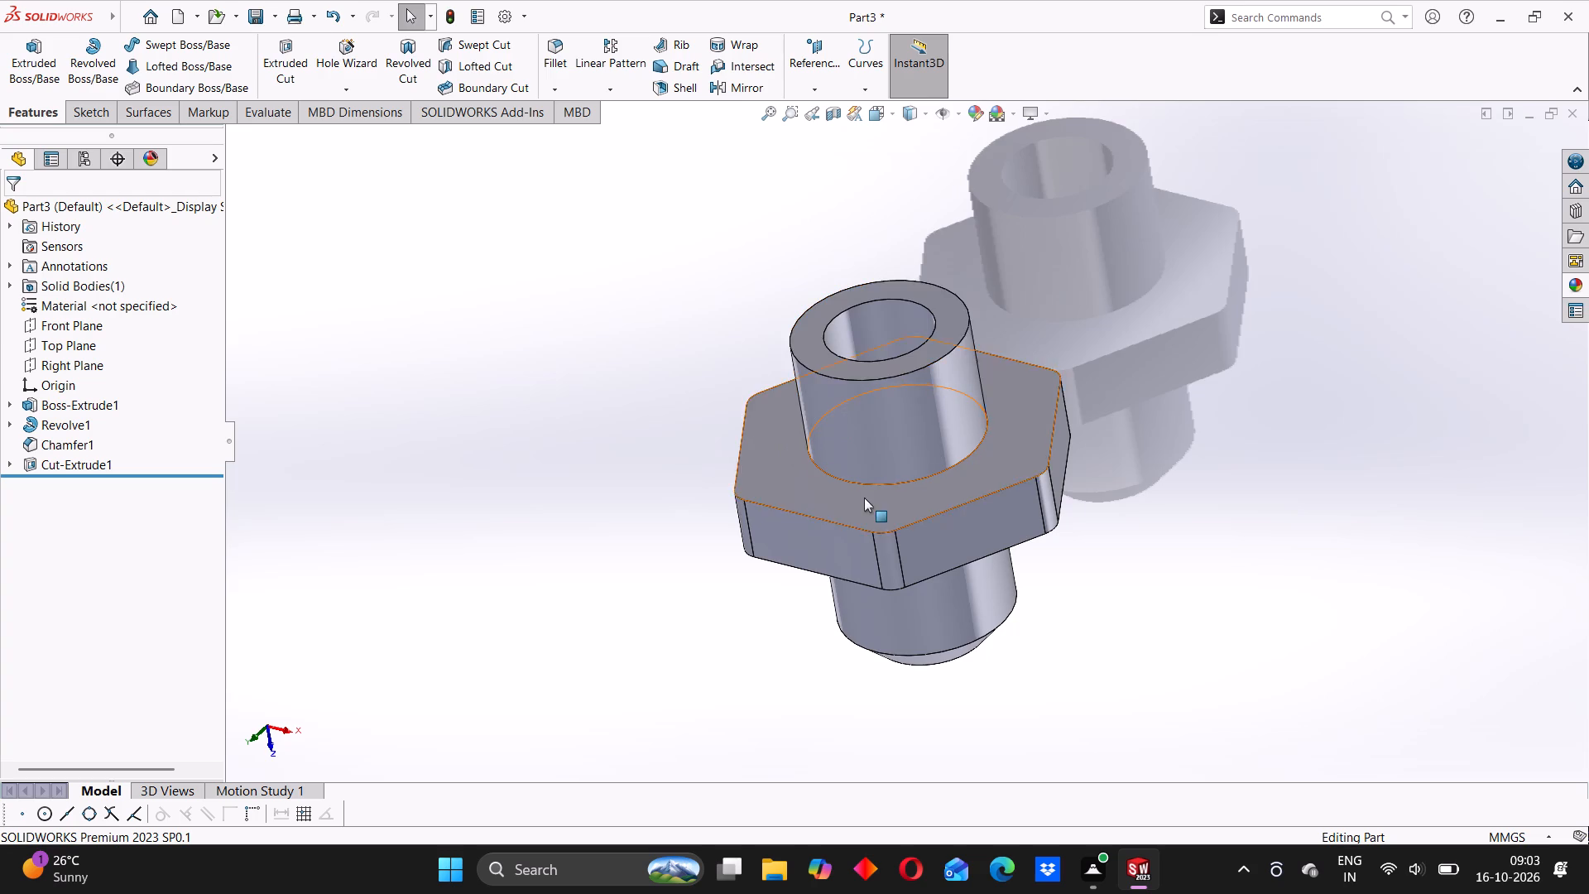
# Inspect the bored hexagonal-headed part from above, below and side-on, including the upper stem, hexagonal flange and chamfered lower end.
pyautogui.moveTo(864, 497); pyautogui.dragTo(804, 420, button='middle')
pyautogui.moveTo(662, 481); pyautogui.dragTo(849, 353, button='middle')
pyautogui.click(669, 363)
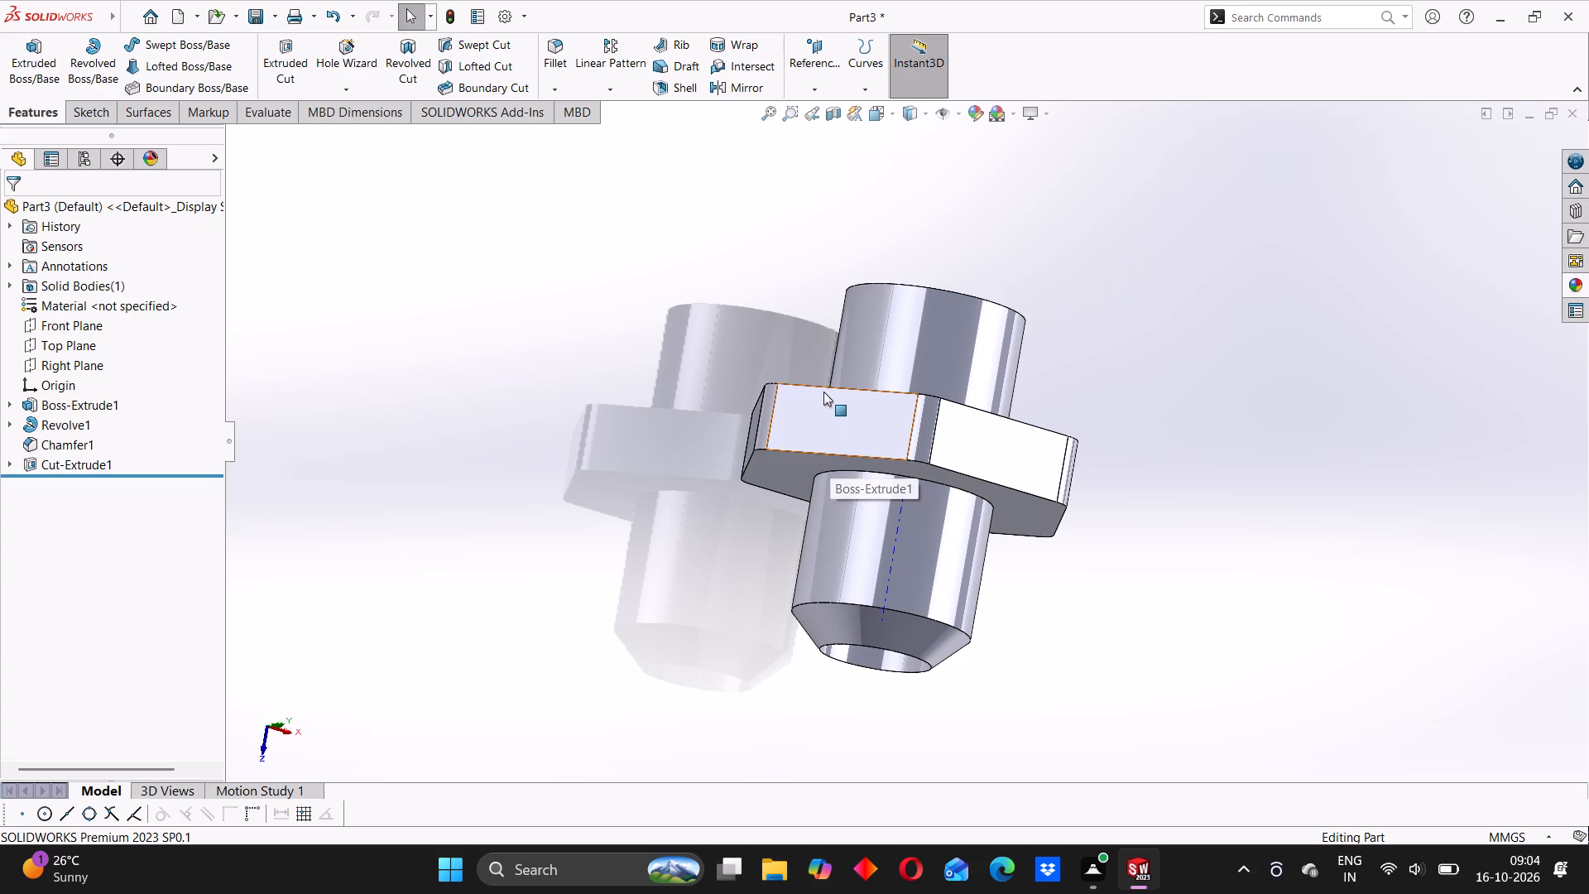
pyautogui.moveTo(1052, 404); pyautogui.dragTo(844, 486, button='middle')
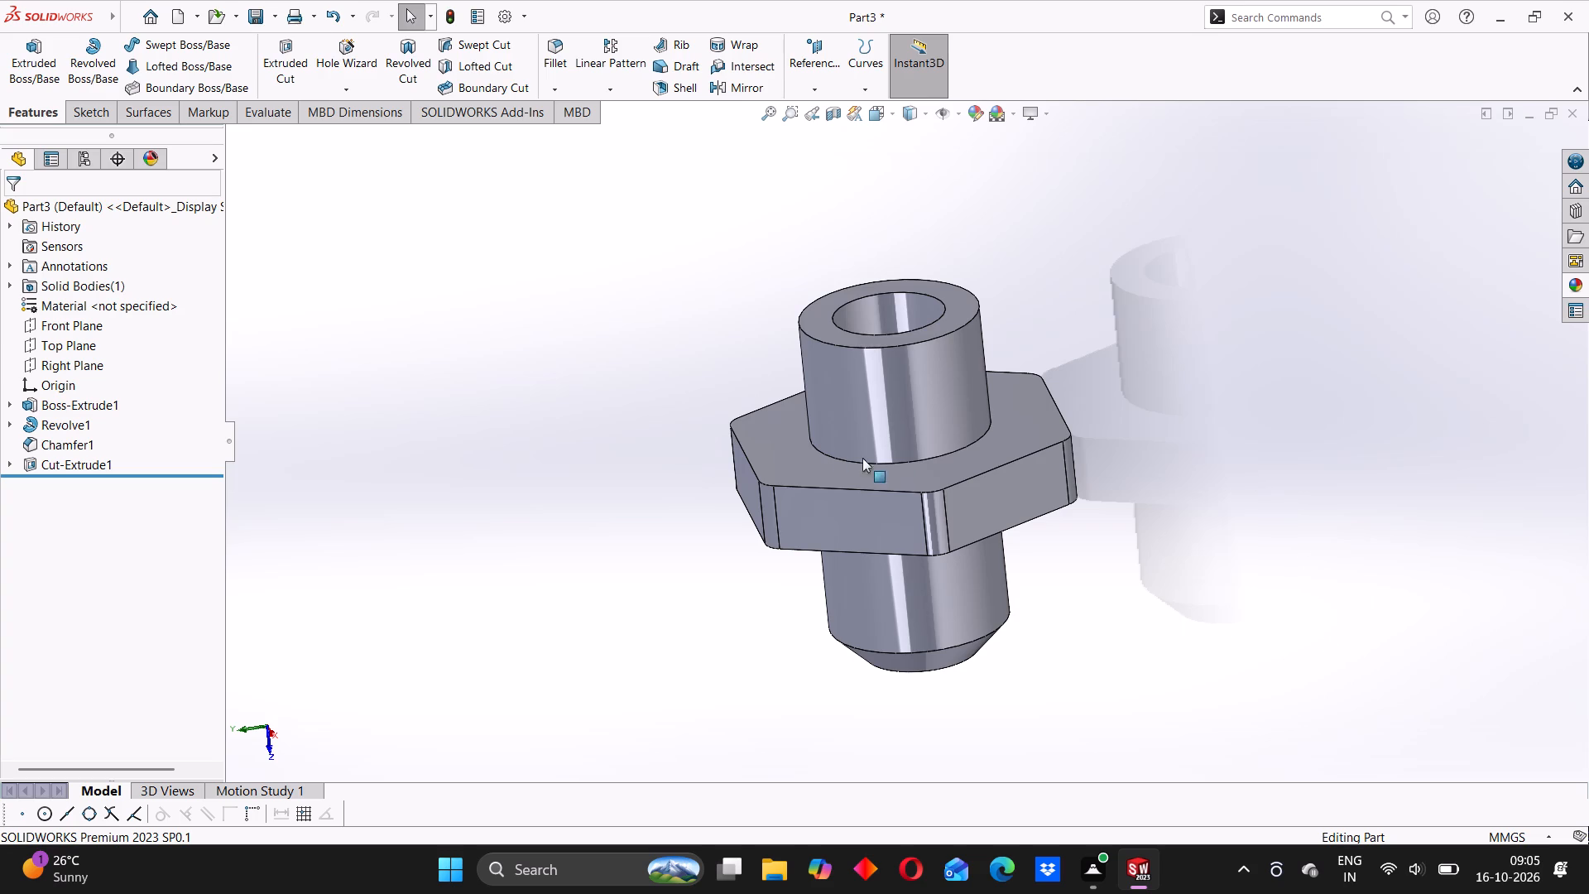
pyautogui.scroll(-2, 831, 435)
pyautogui.moveTo(785, 531); pyautogui.dragTo(888, 467, button='middle')
pyautogui.moveTo(937, 610); pyautogui.dragTo(932, 566, button='middle')
pyautogui.scroll(2, 931, 584)
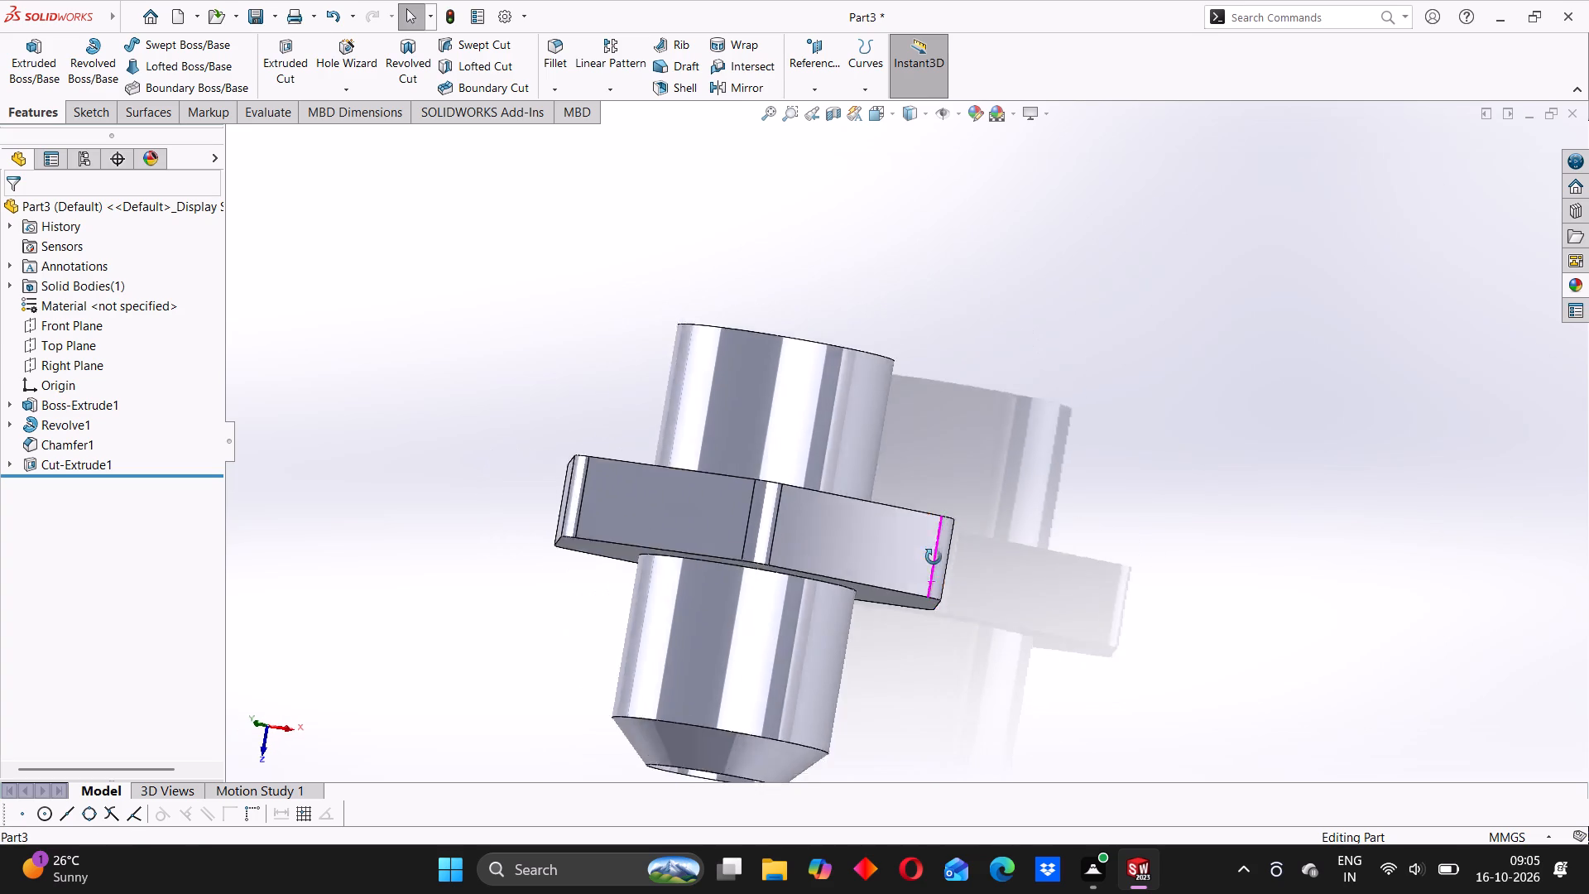
pyautogui.scroll(4, 943, 579)
pyautogui.moveTo(961, 507); pyautogui.dragTo(898, 503, button='middle')
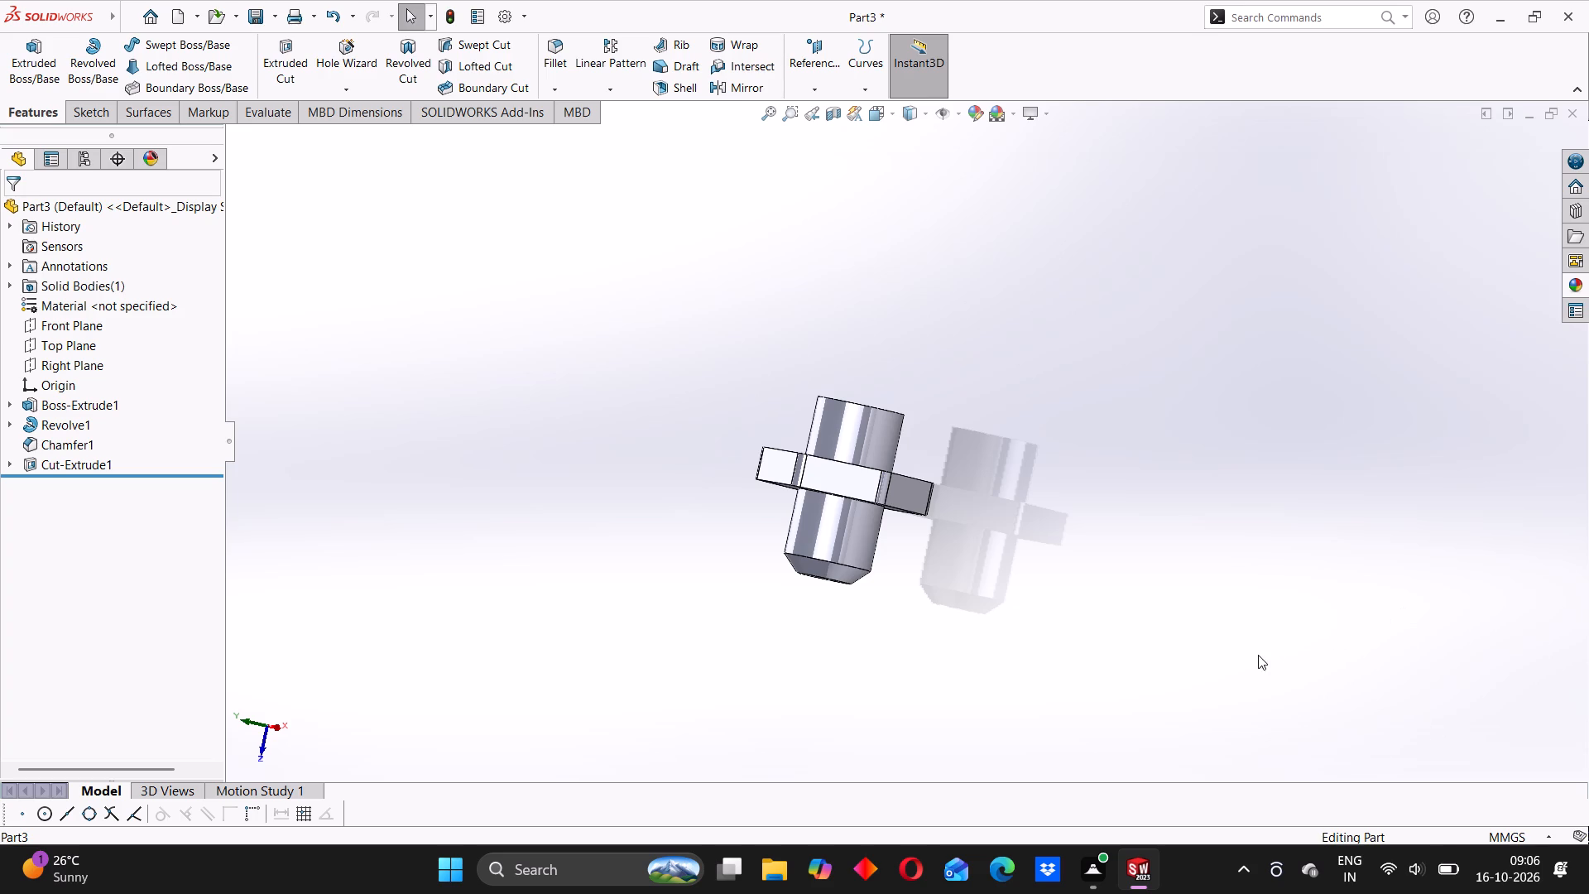
pyautogui.scroll(-4, 833, 424)
pyautogui.moveTo(1086, 450); pyautogui.dragTo(918, 418, button='middle')
pyautogui.moveTo(1038, 464); pyautogui.dragTo(982, 464, button='middle')
pyautogui.moveTo(924, 507); pyautogui.dragTo(898, 471, button='middle')
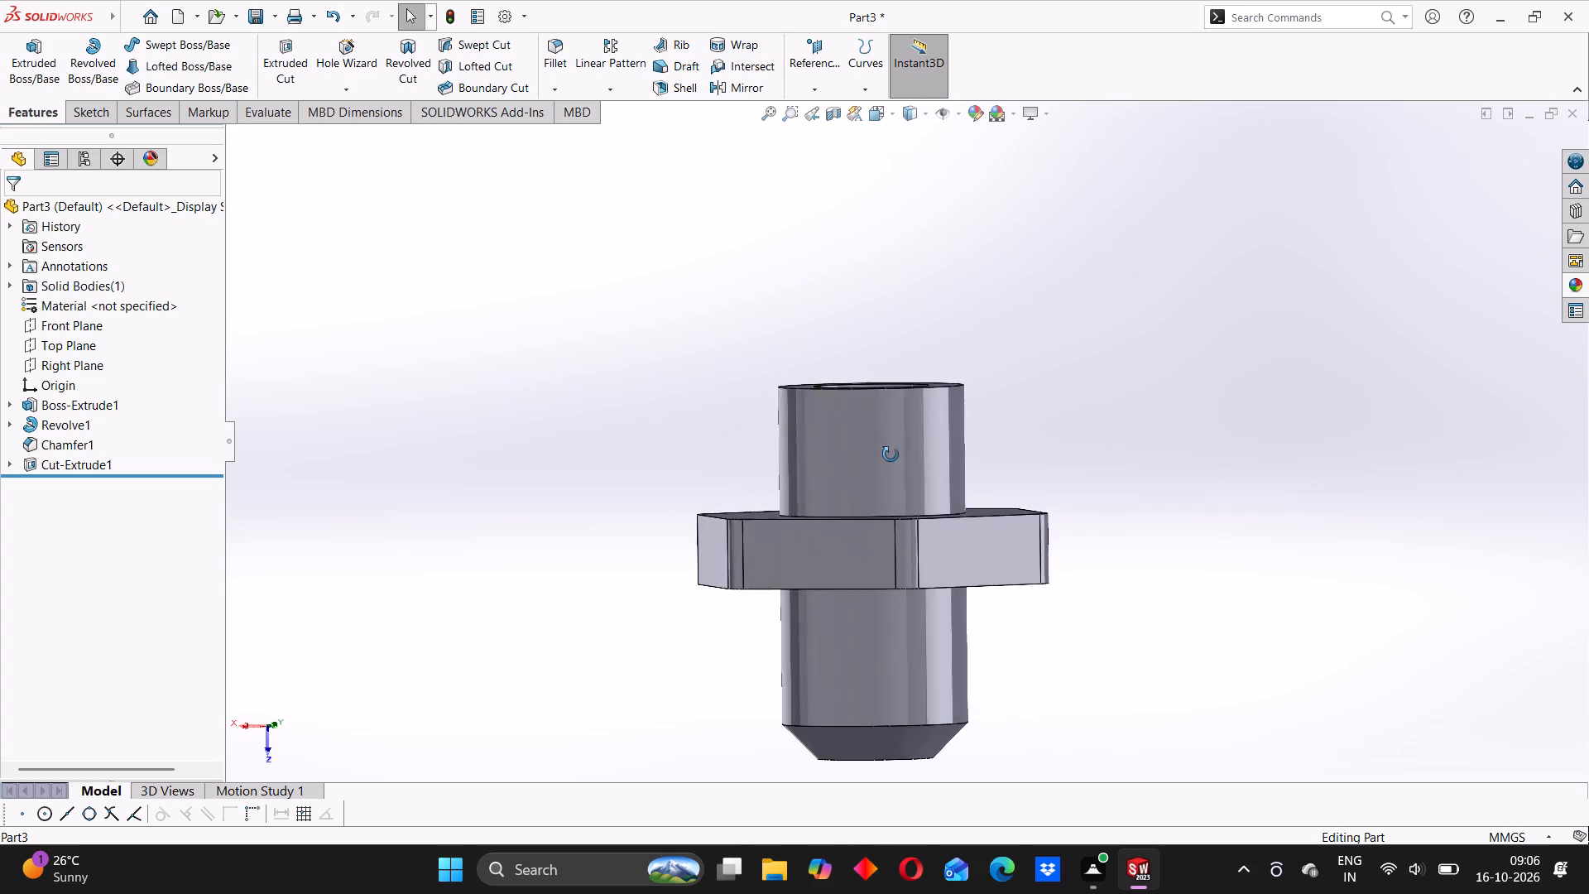
pyautogui.scroll(3, 878, 483)
pyautogui.scroll(-2, 814, 538)
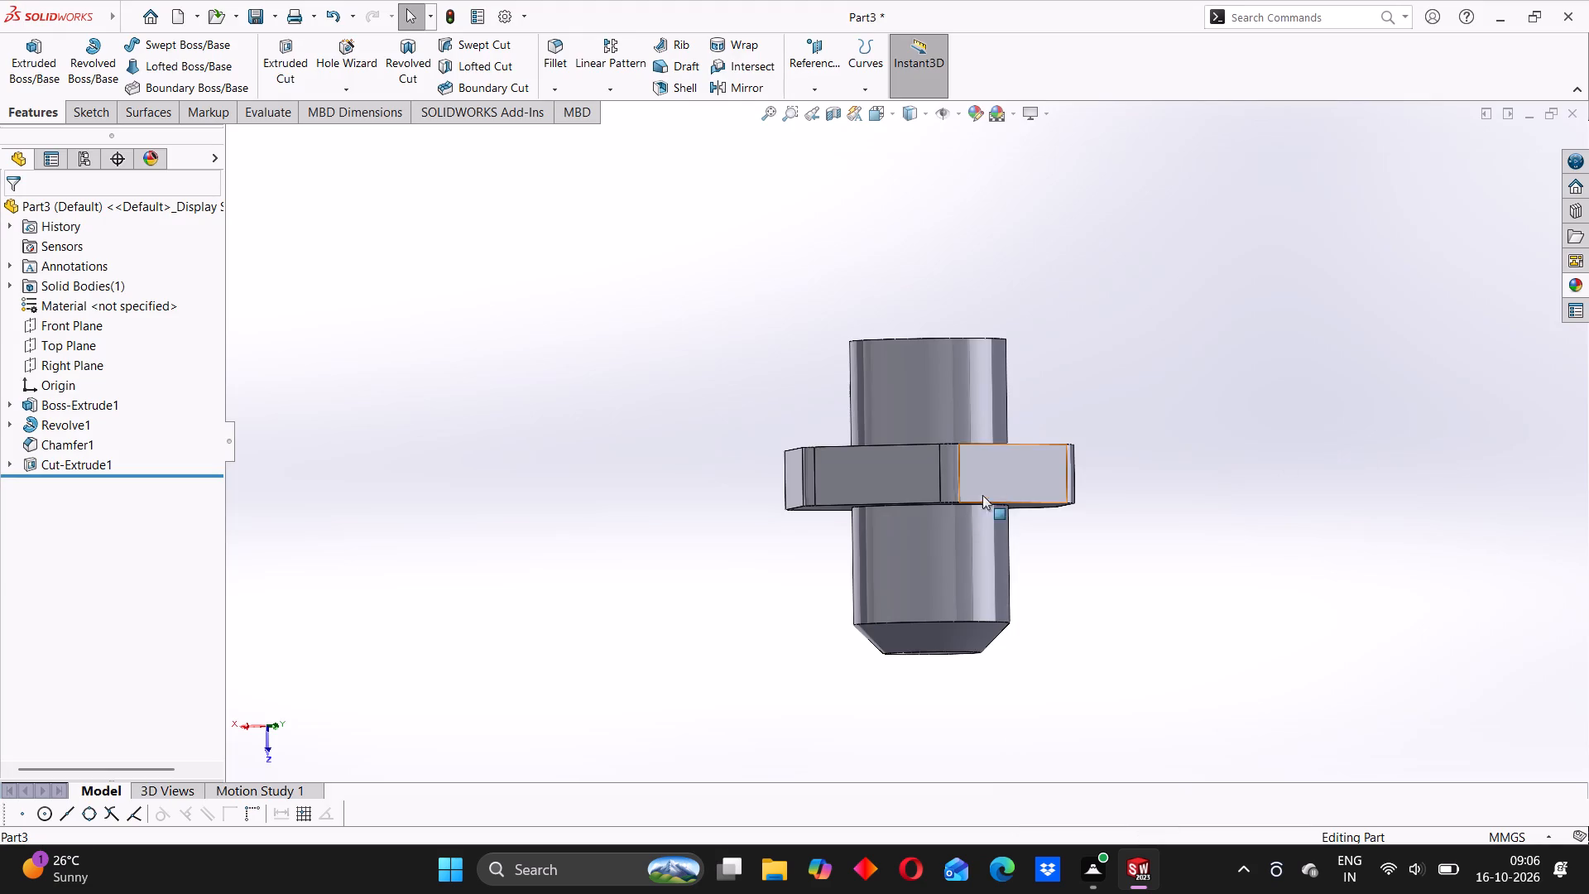
pyautogui.moveTo(892, 500); pyautogui.dragTo(918, 507, button='middle')
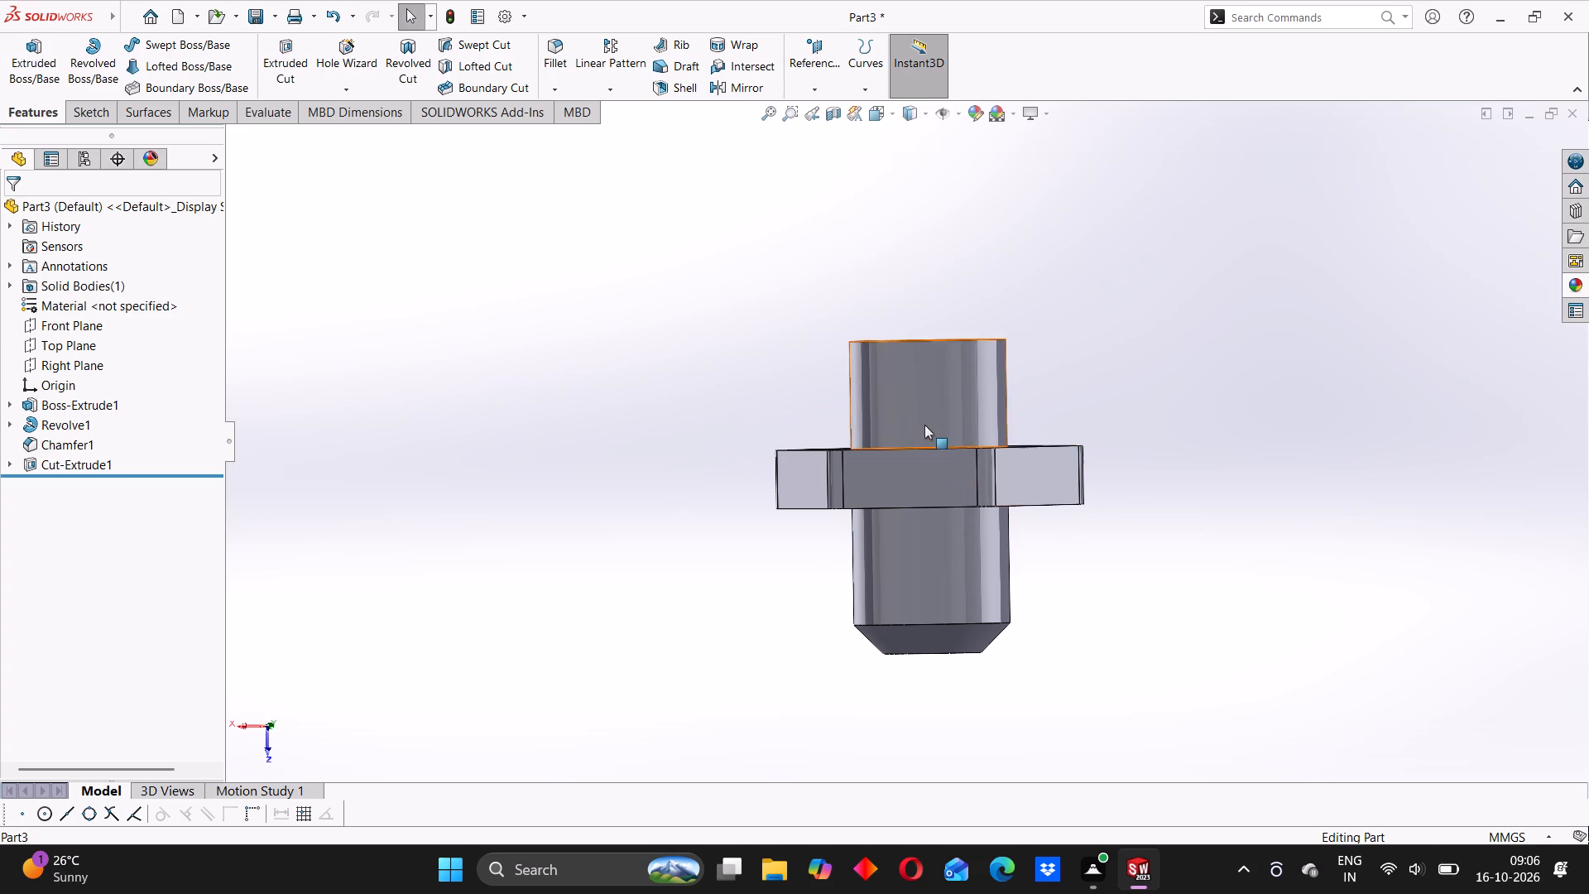
pyautogui.scroll(-3, 924, 423)
pyautogui.moveTo(764, 402); pyautogui.dragTo(838, 463, button='middle')
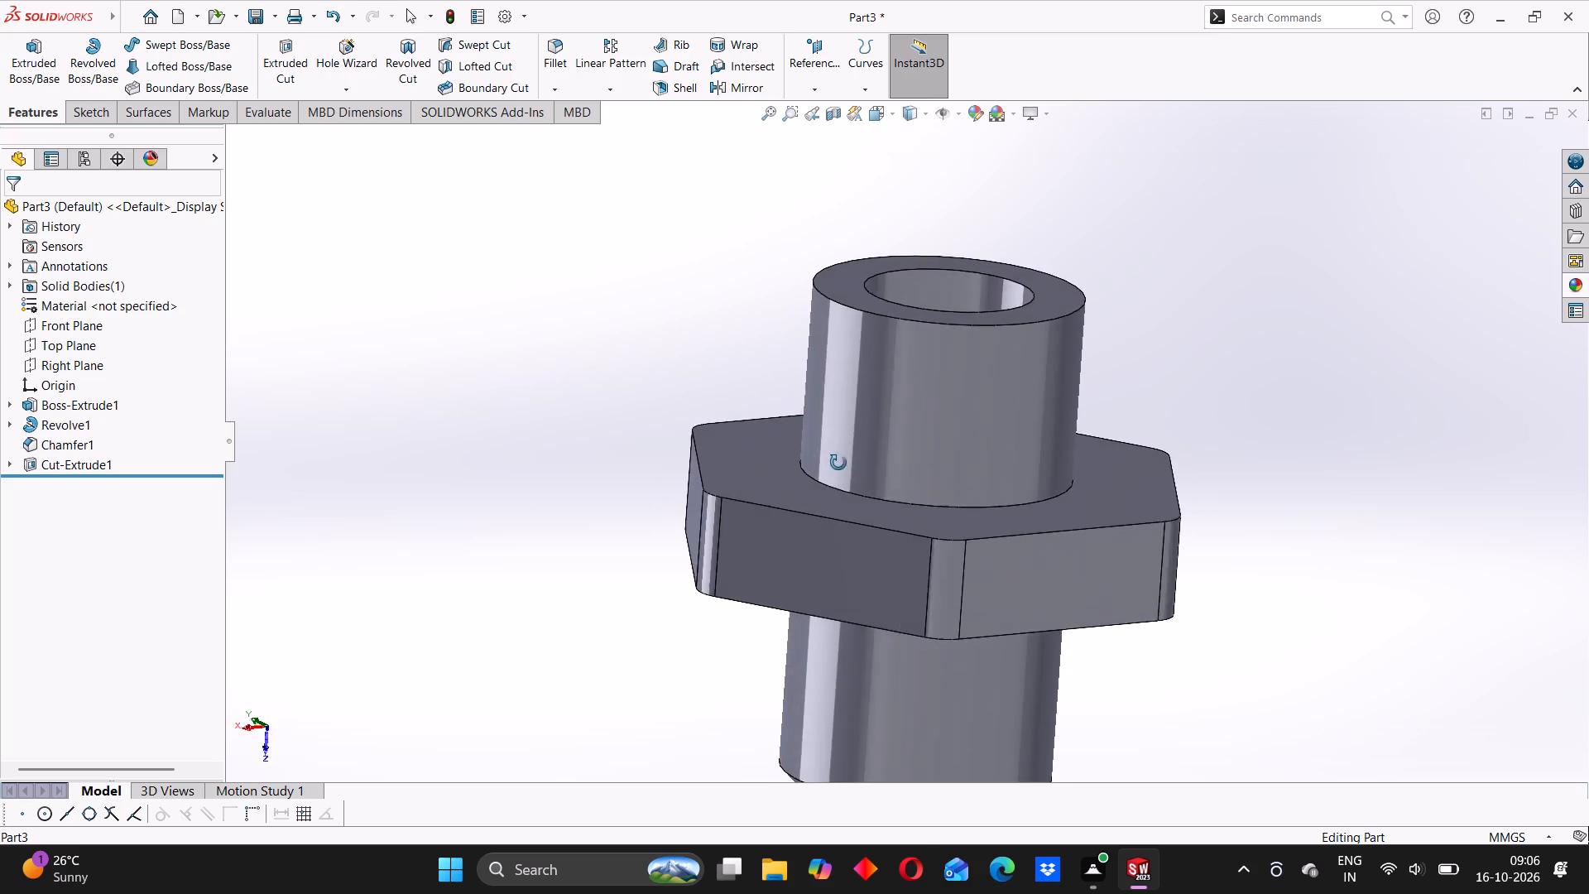
pyautogui.moveTo(838, 463); pyautogui.dragTo(792, 423, button='middle')
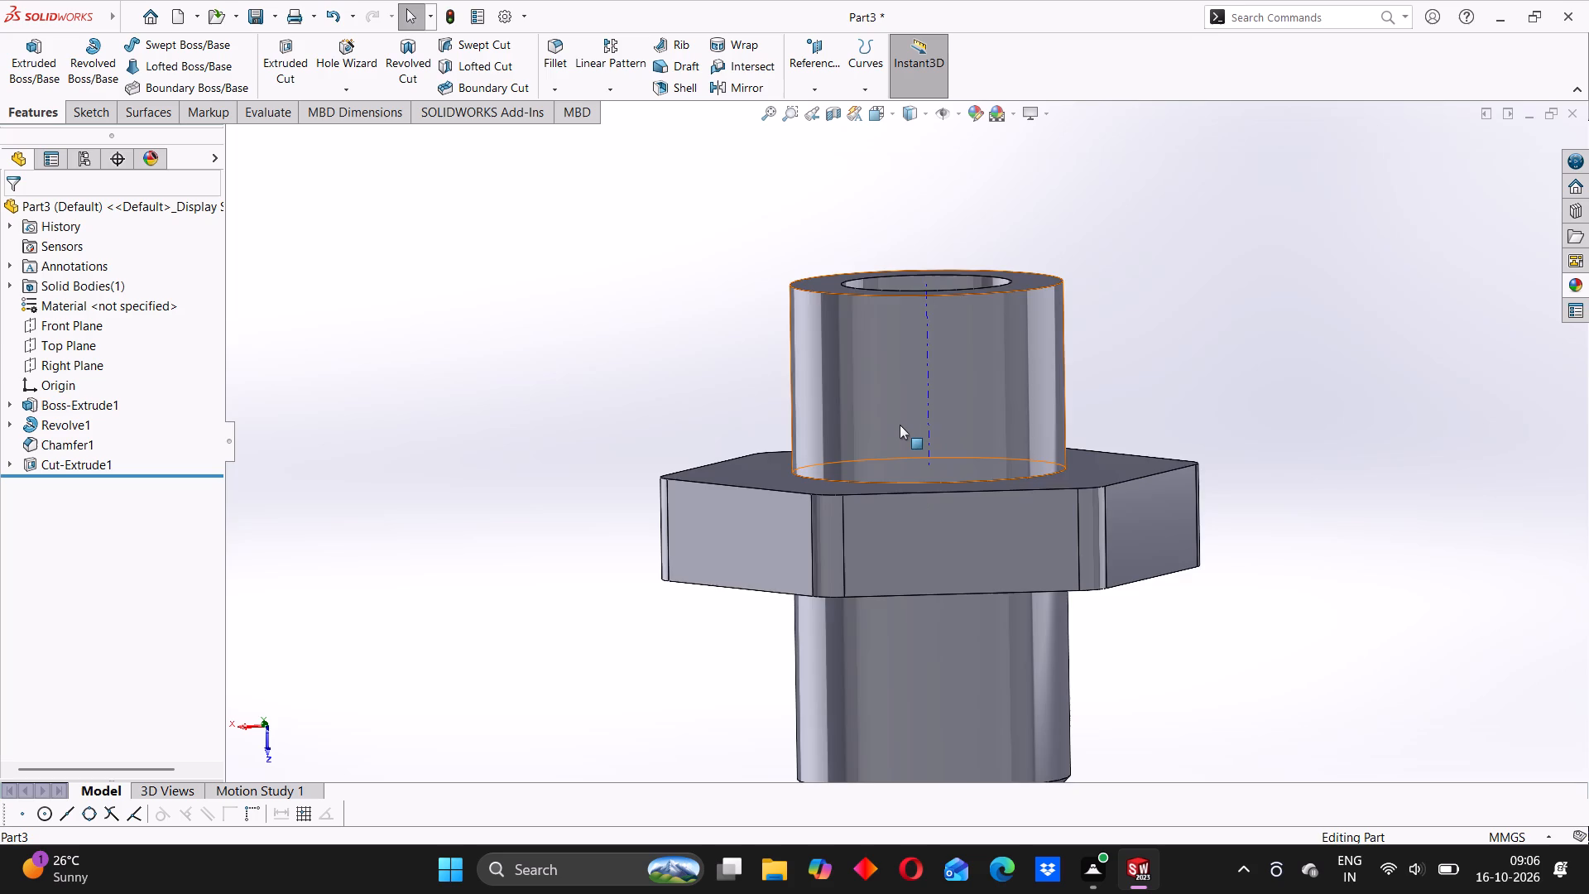
pyautogui.scroll(-3, 895, 422)
pyautogui.scroll(3, 895, 435)
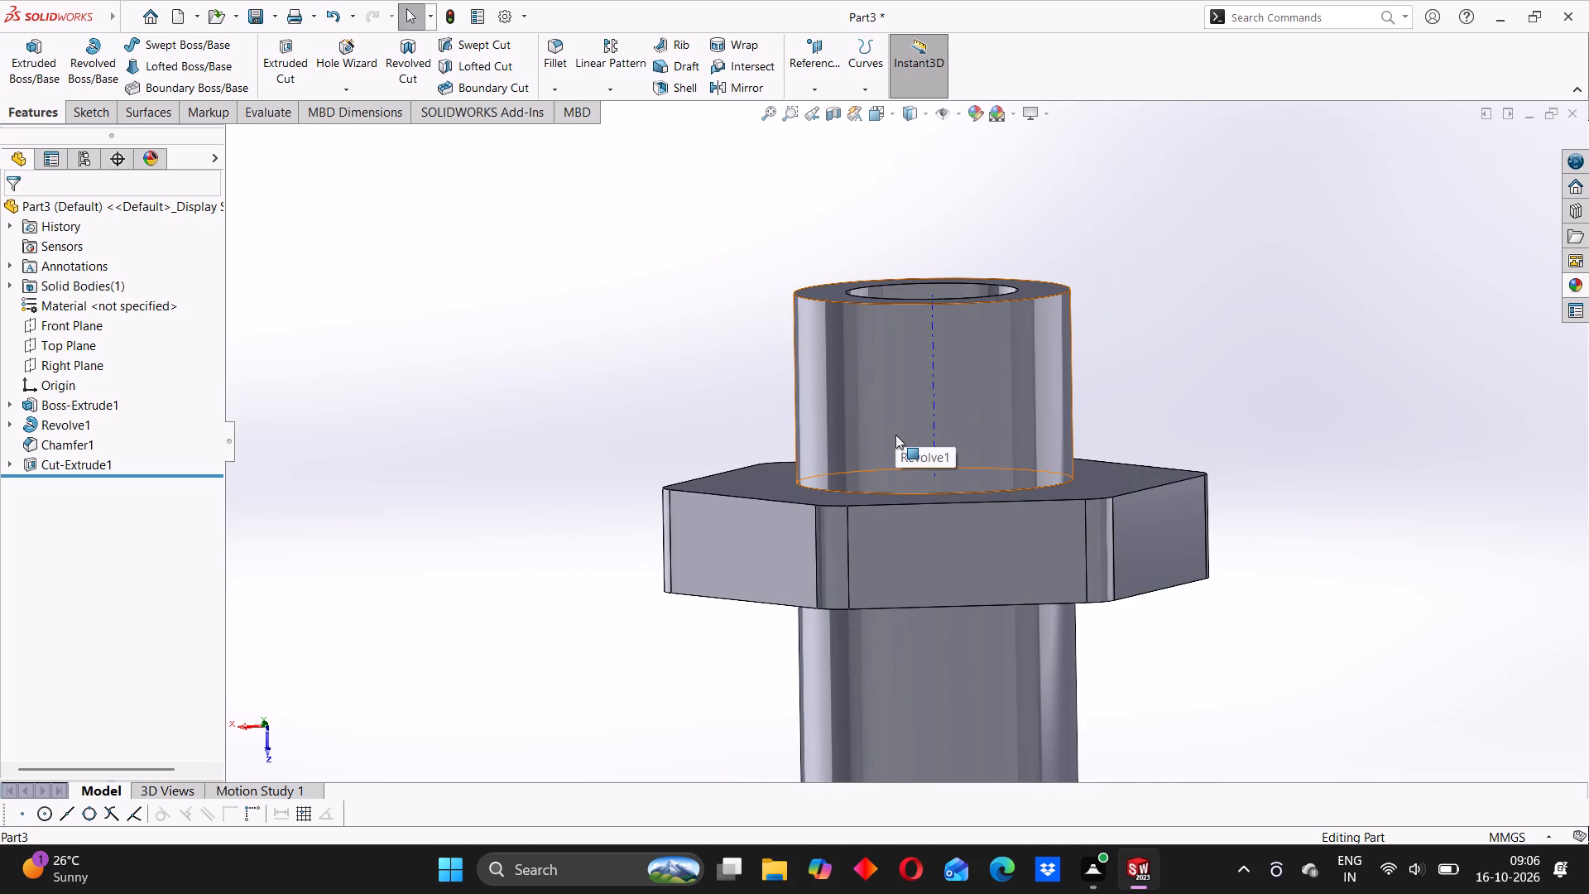
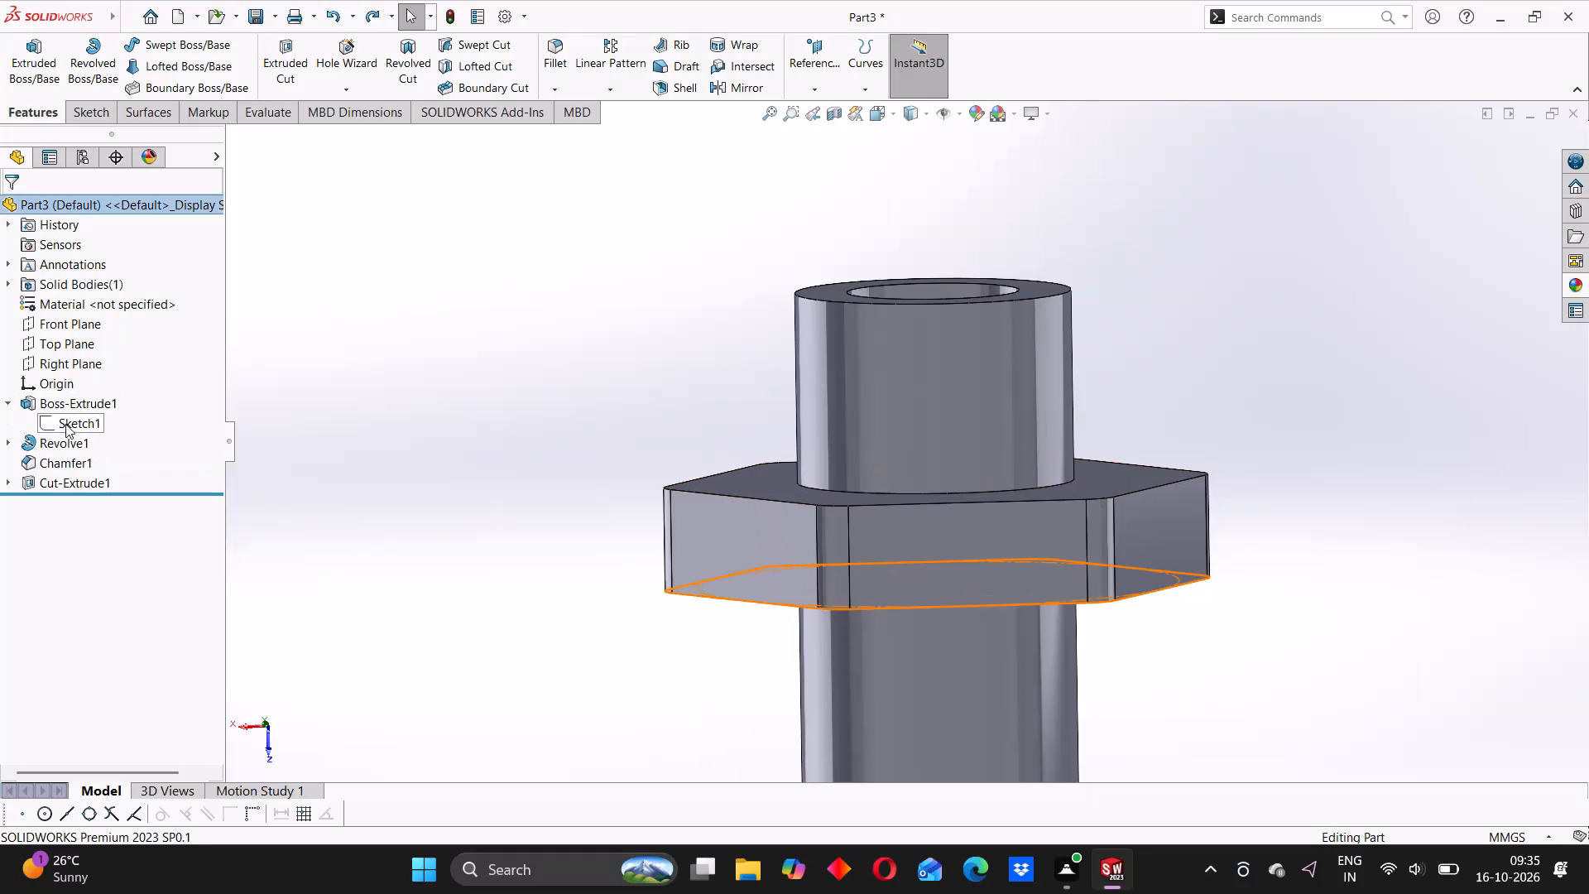
# Open the hexagon sketch of the first boss extrusion for editing.
pyautogui.click(81, 376)
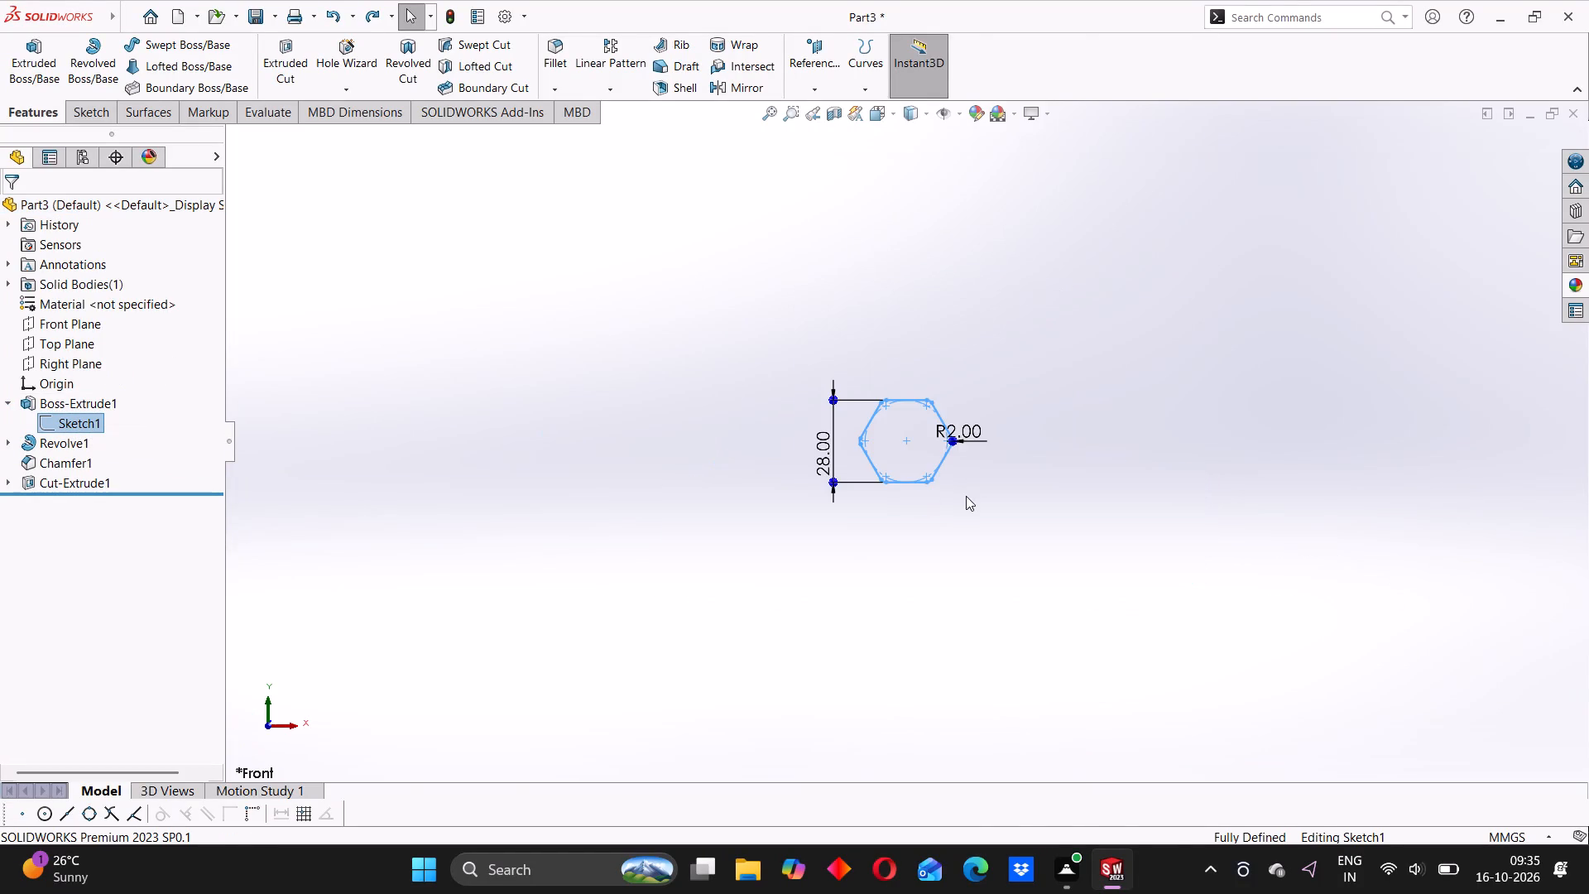
pyautogui.scroll(-8, 905, 417)
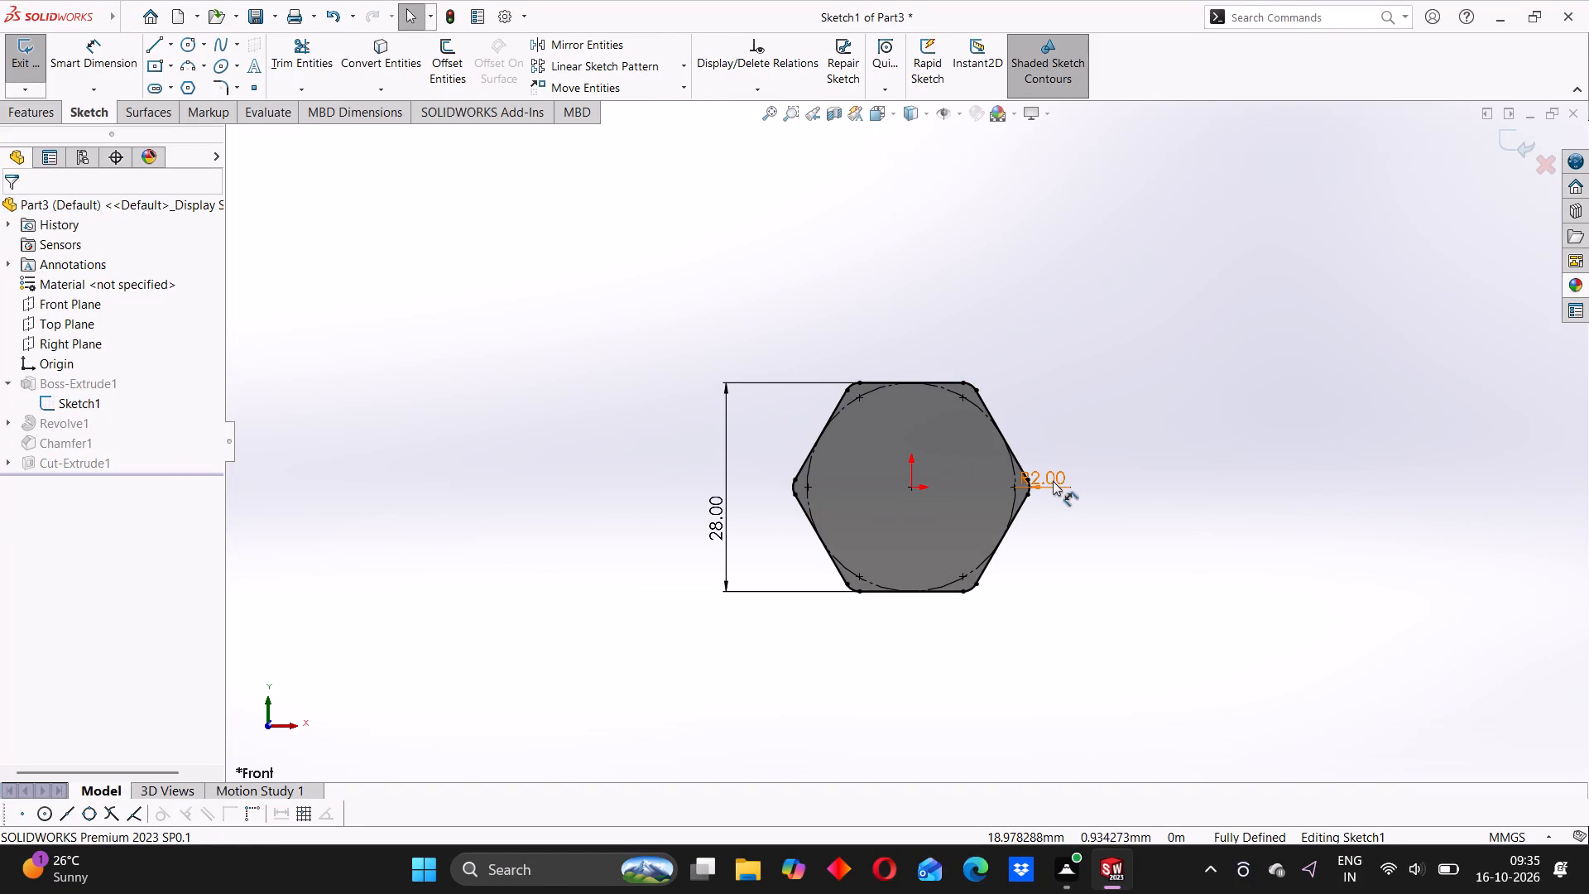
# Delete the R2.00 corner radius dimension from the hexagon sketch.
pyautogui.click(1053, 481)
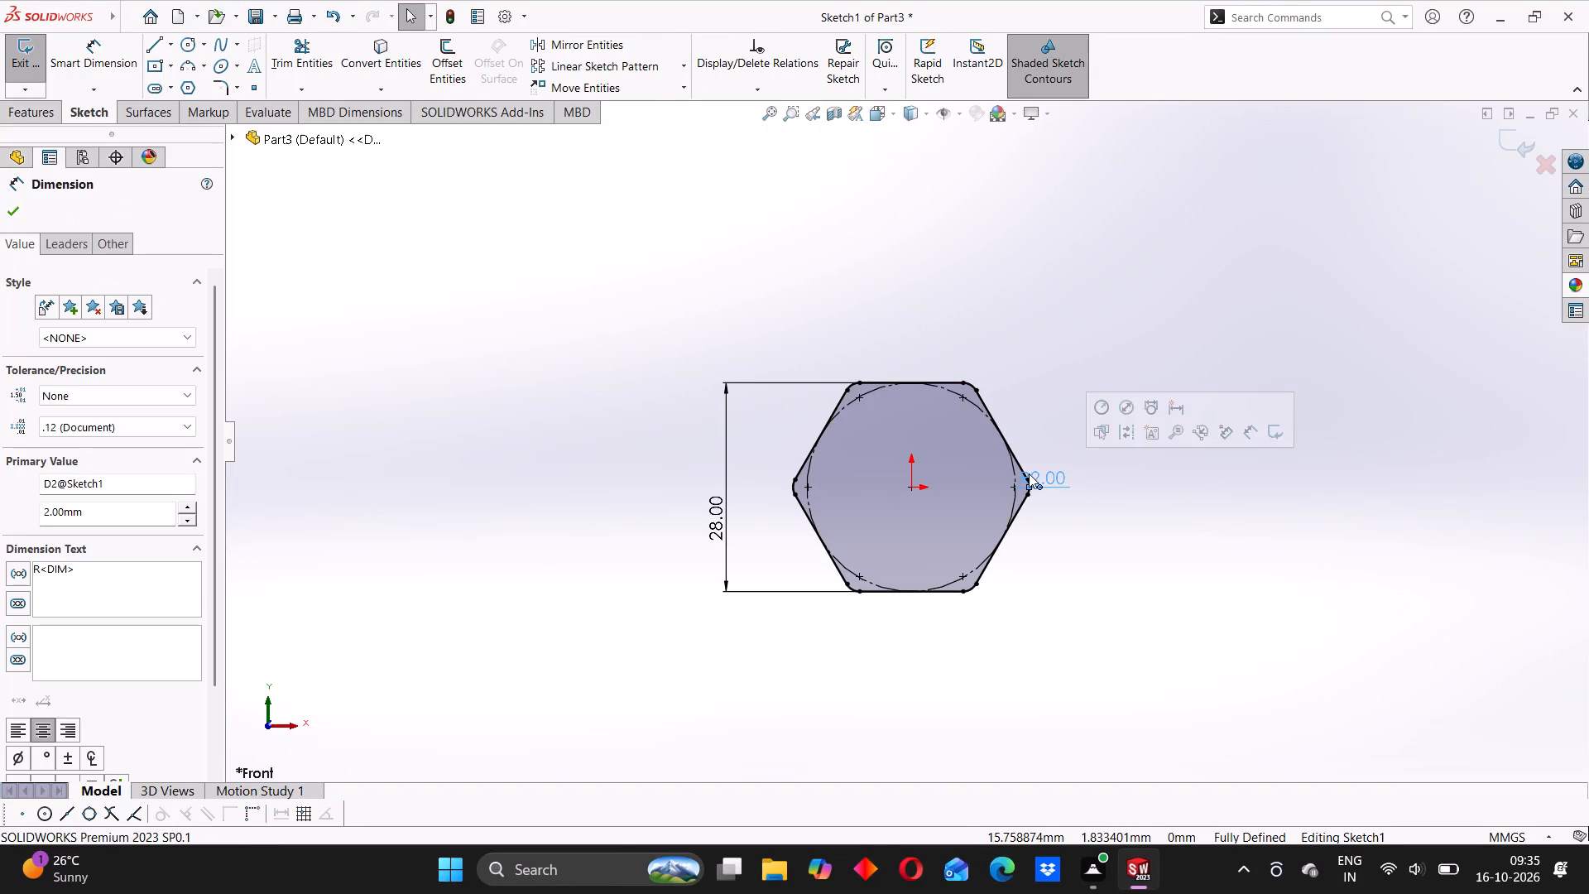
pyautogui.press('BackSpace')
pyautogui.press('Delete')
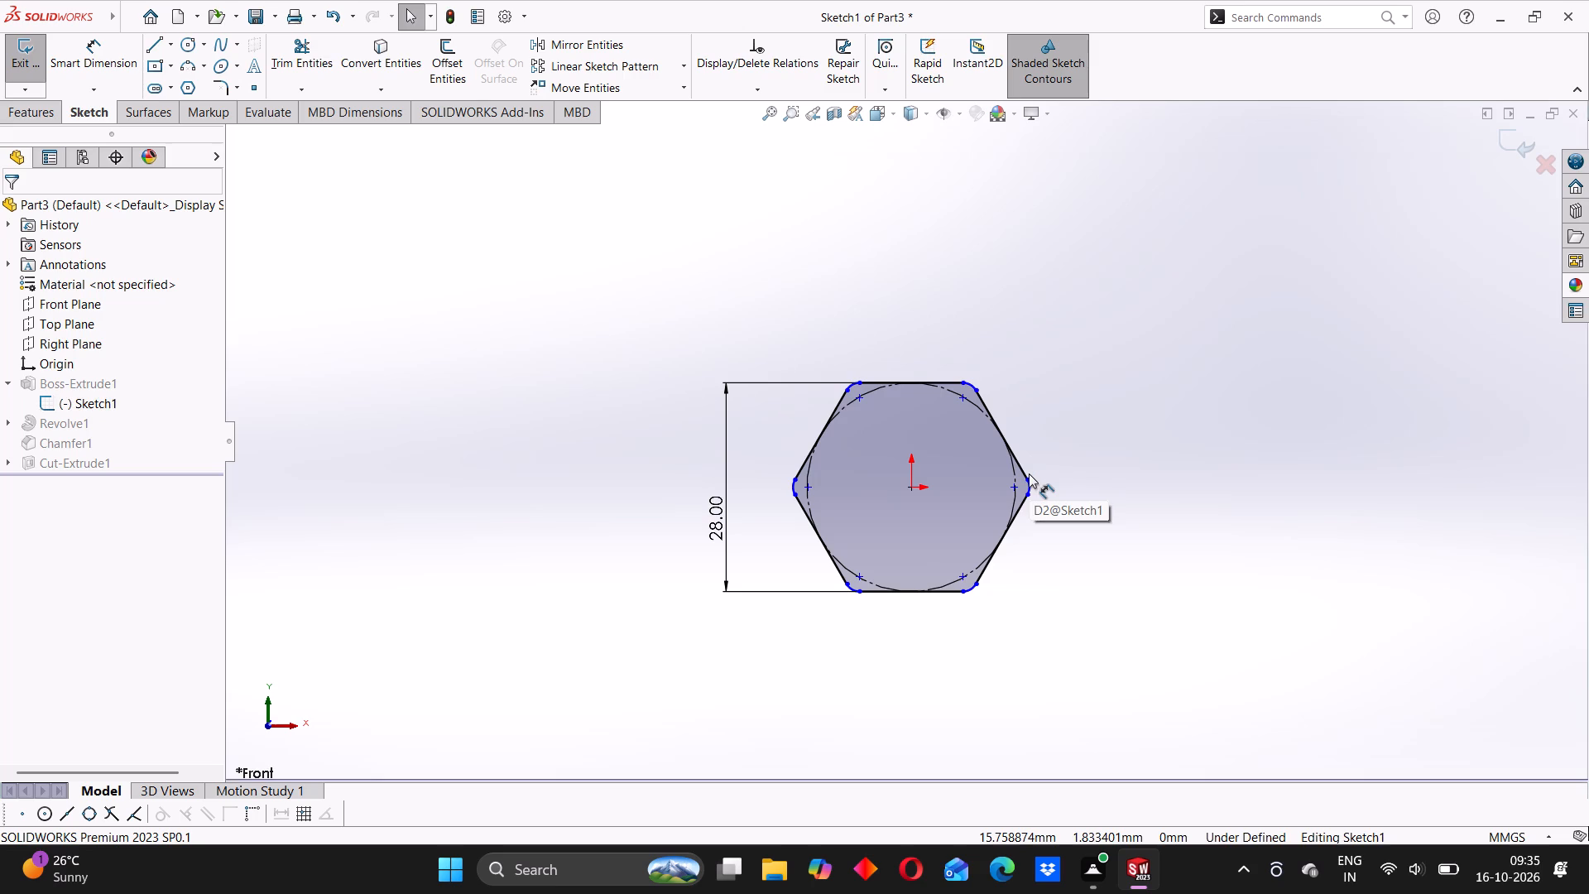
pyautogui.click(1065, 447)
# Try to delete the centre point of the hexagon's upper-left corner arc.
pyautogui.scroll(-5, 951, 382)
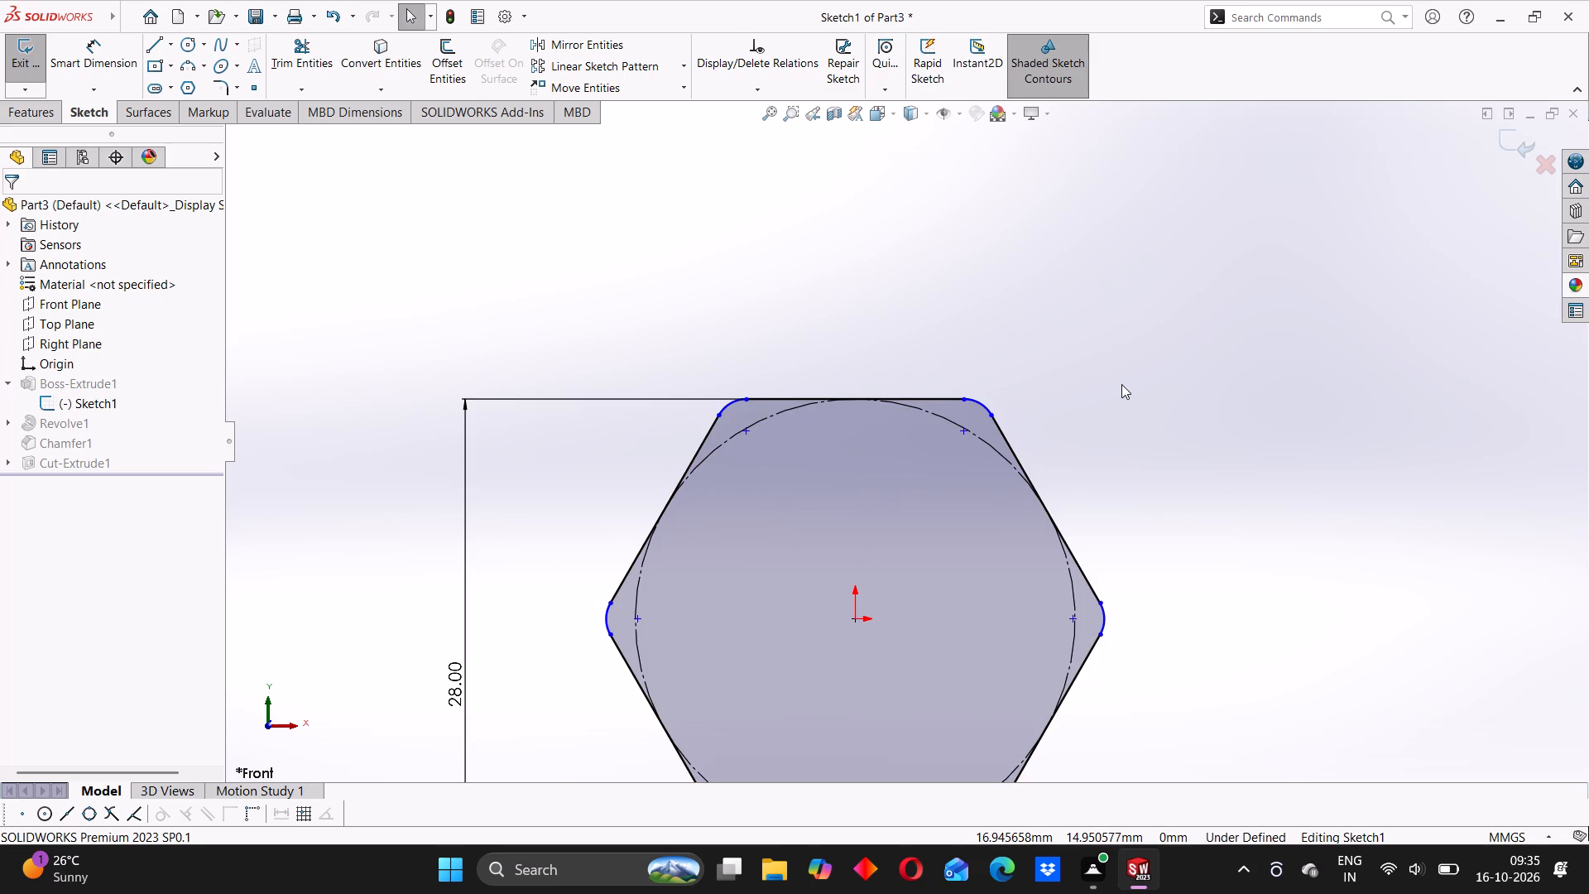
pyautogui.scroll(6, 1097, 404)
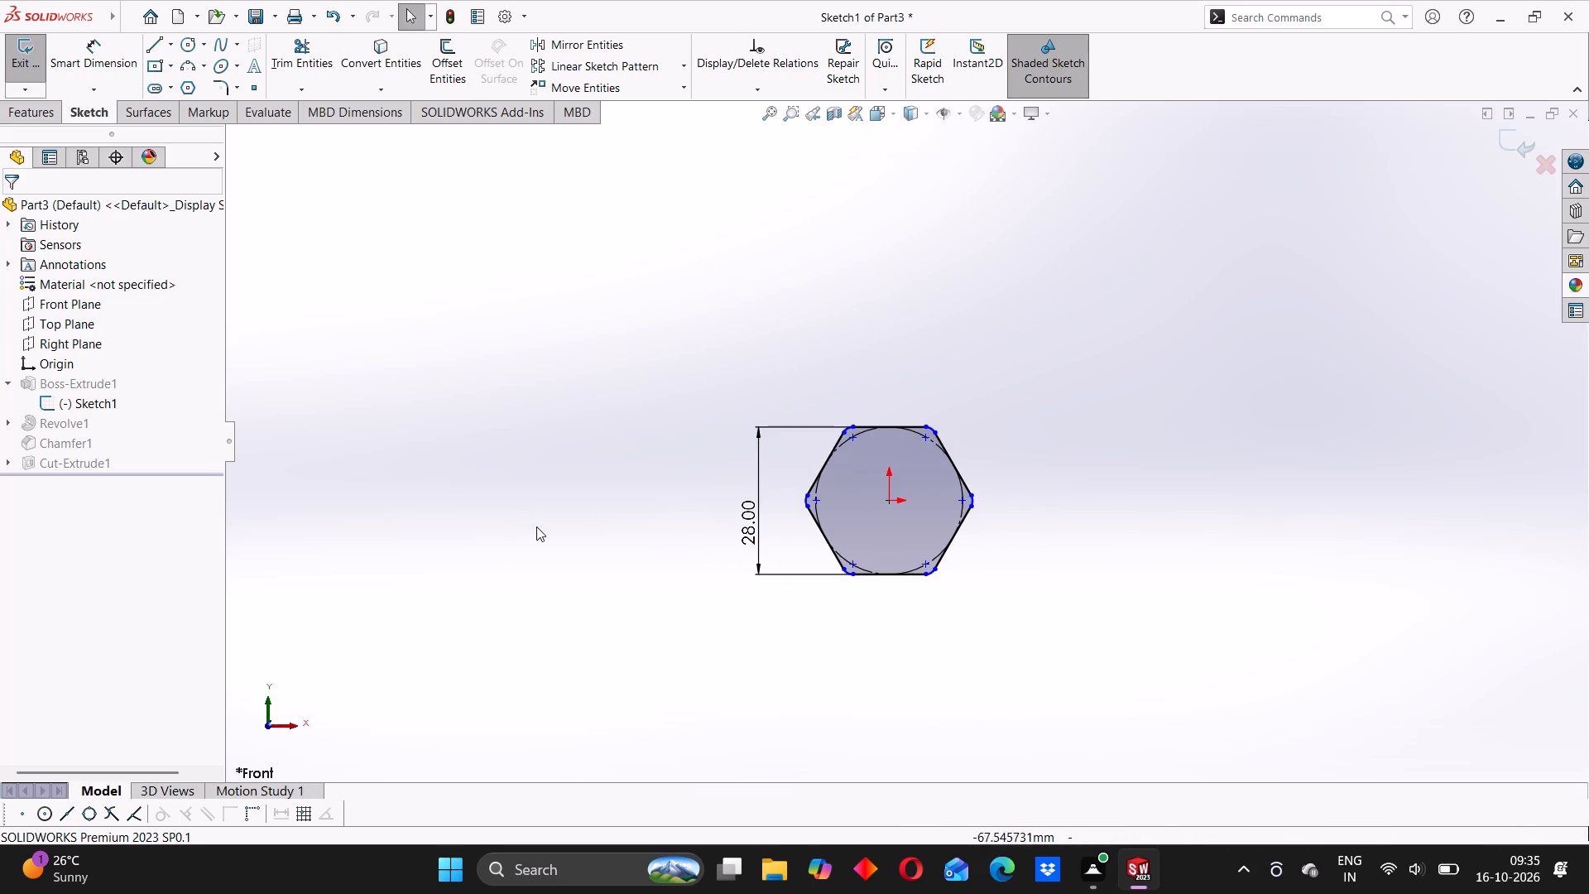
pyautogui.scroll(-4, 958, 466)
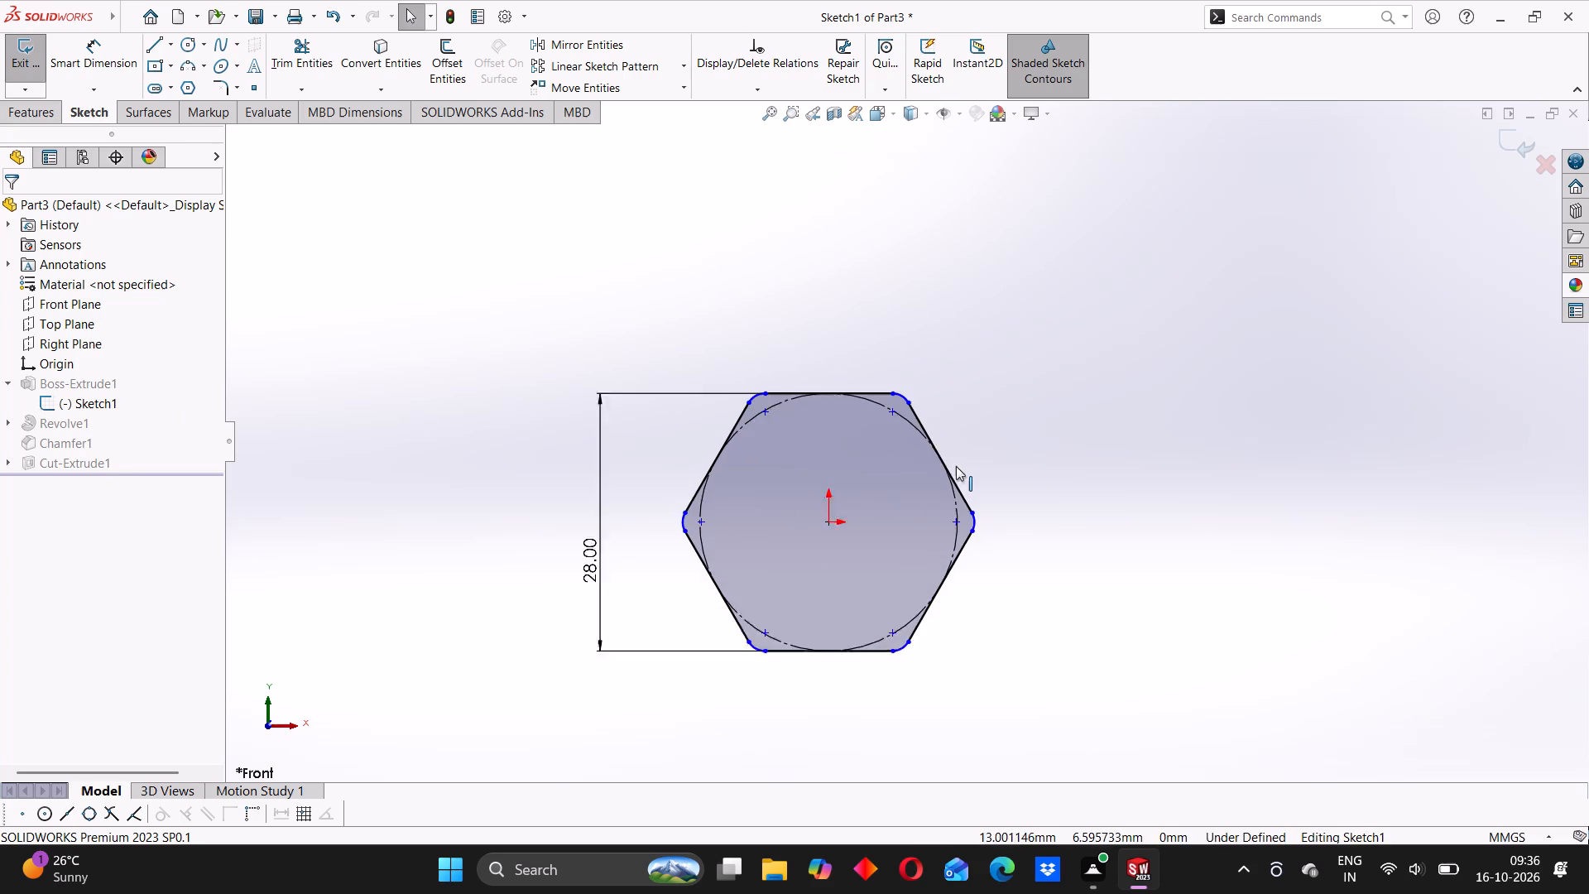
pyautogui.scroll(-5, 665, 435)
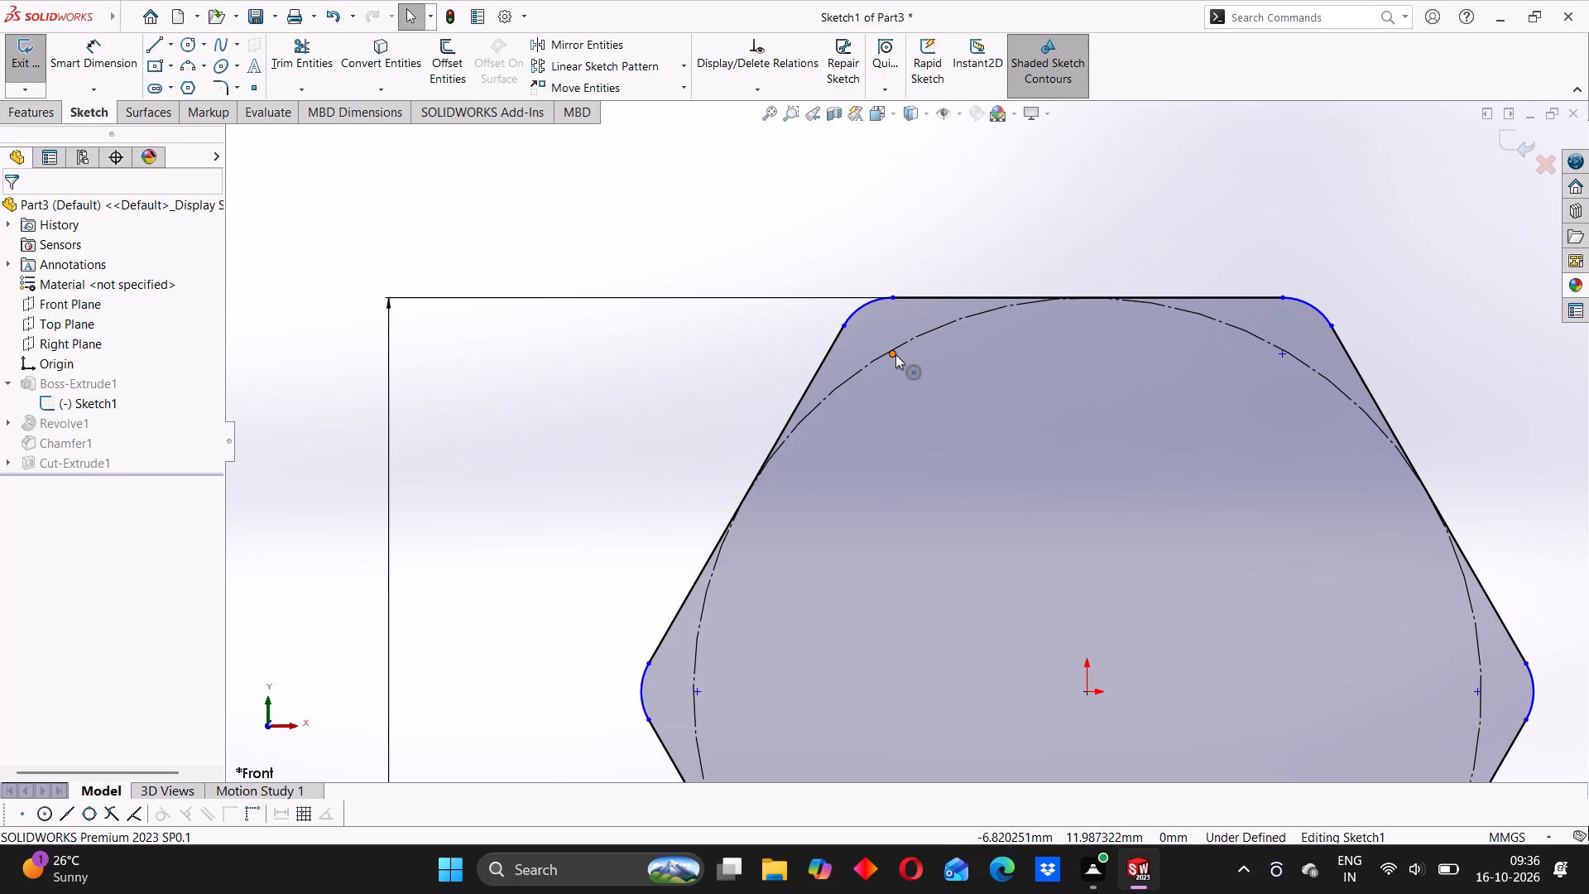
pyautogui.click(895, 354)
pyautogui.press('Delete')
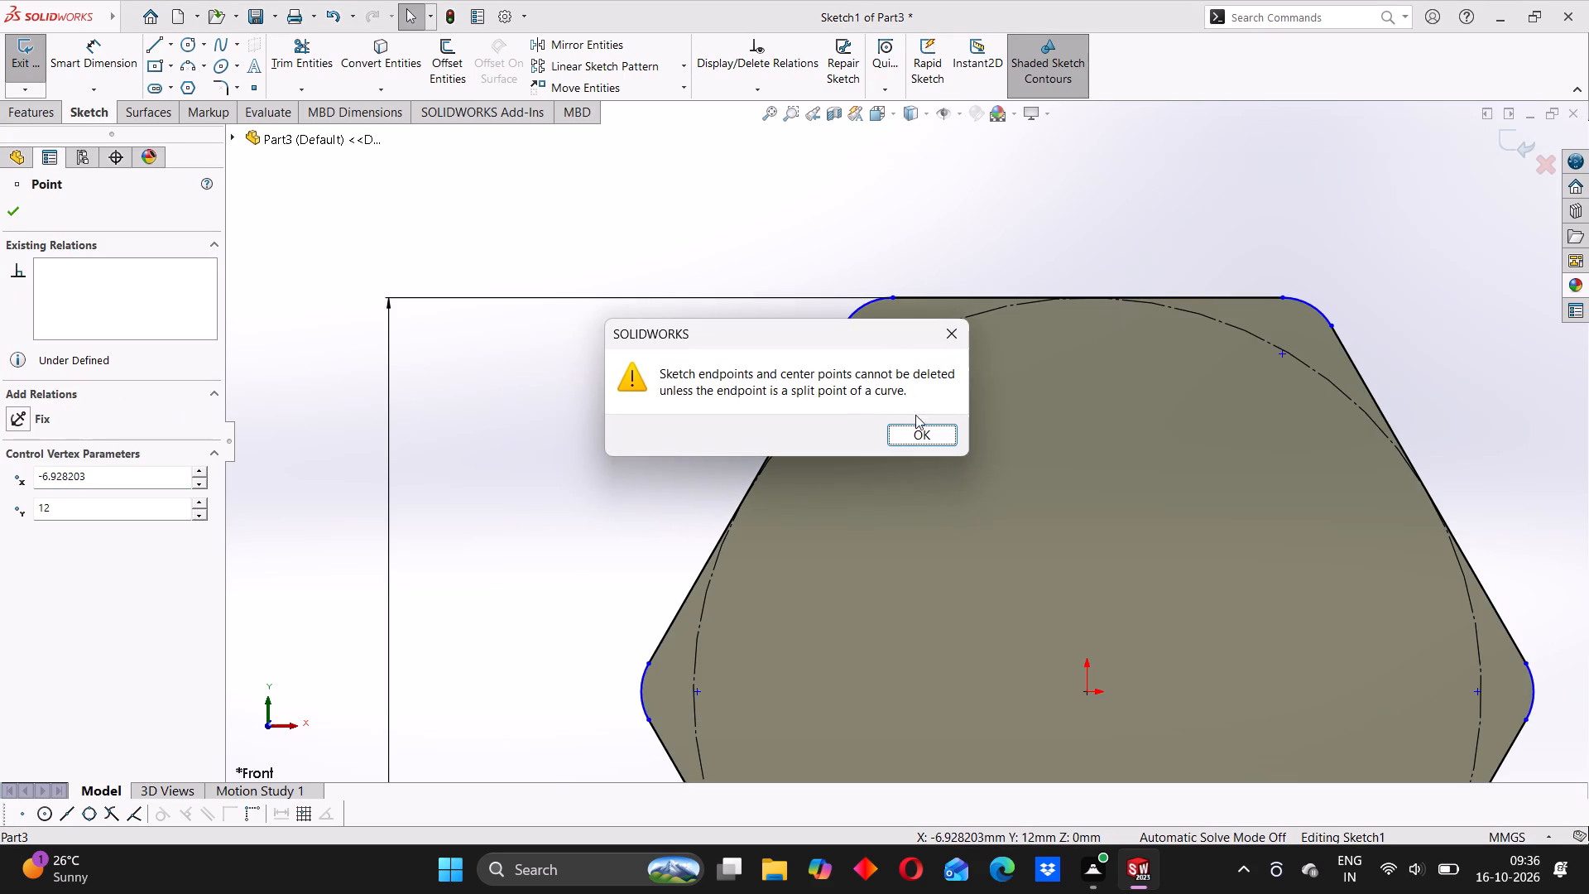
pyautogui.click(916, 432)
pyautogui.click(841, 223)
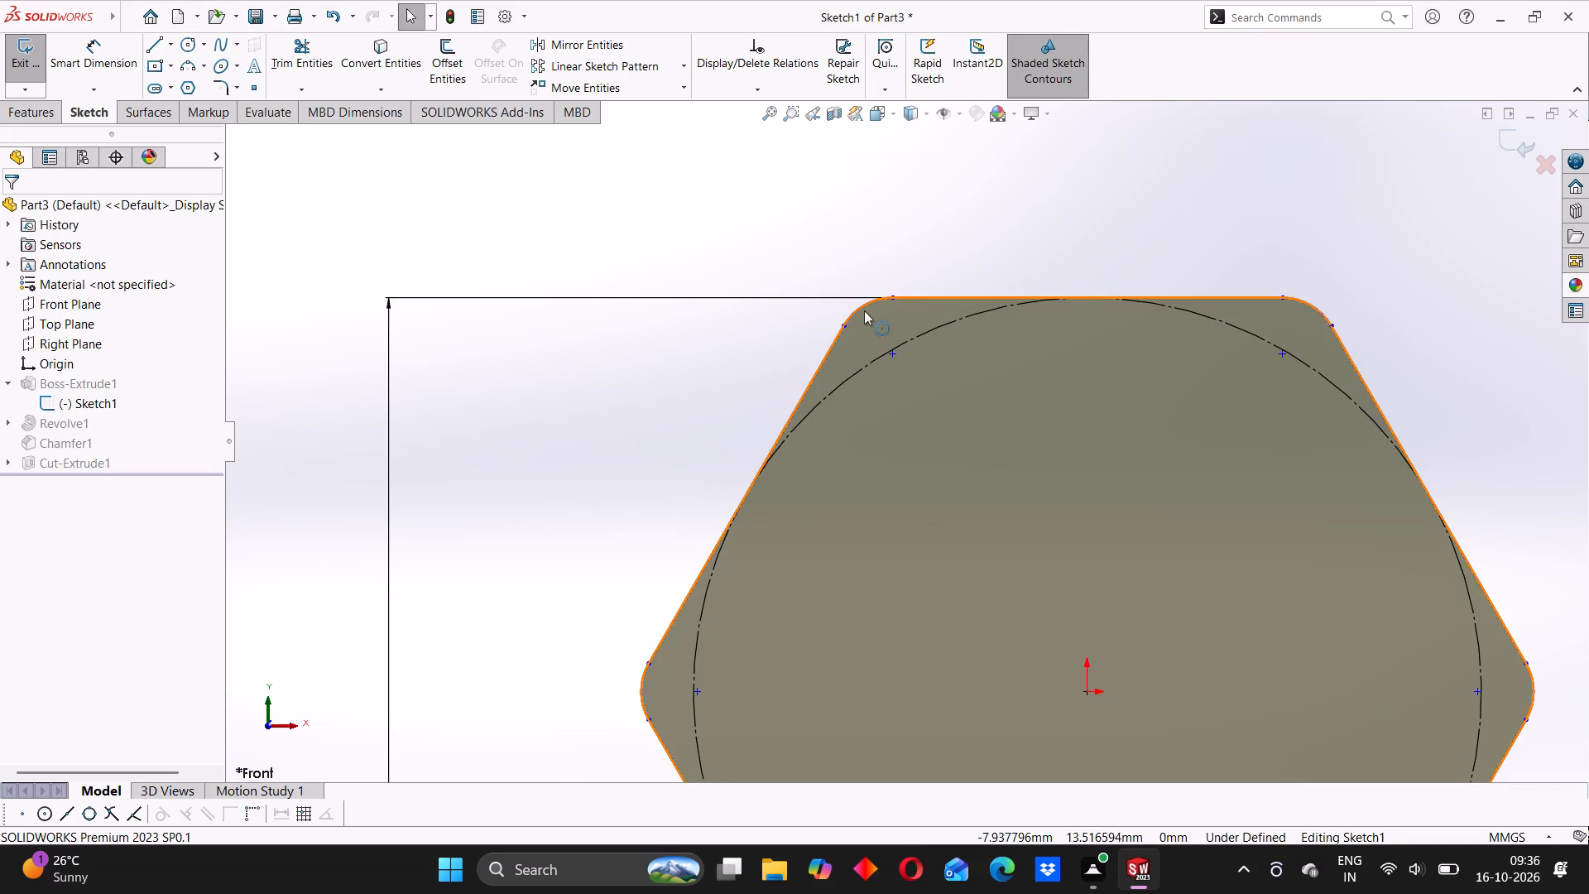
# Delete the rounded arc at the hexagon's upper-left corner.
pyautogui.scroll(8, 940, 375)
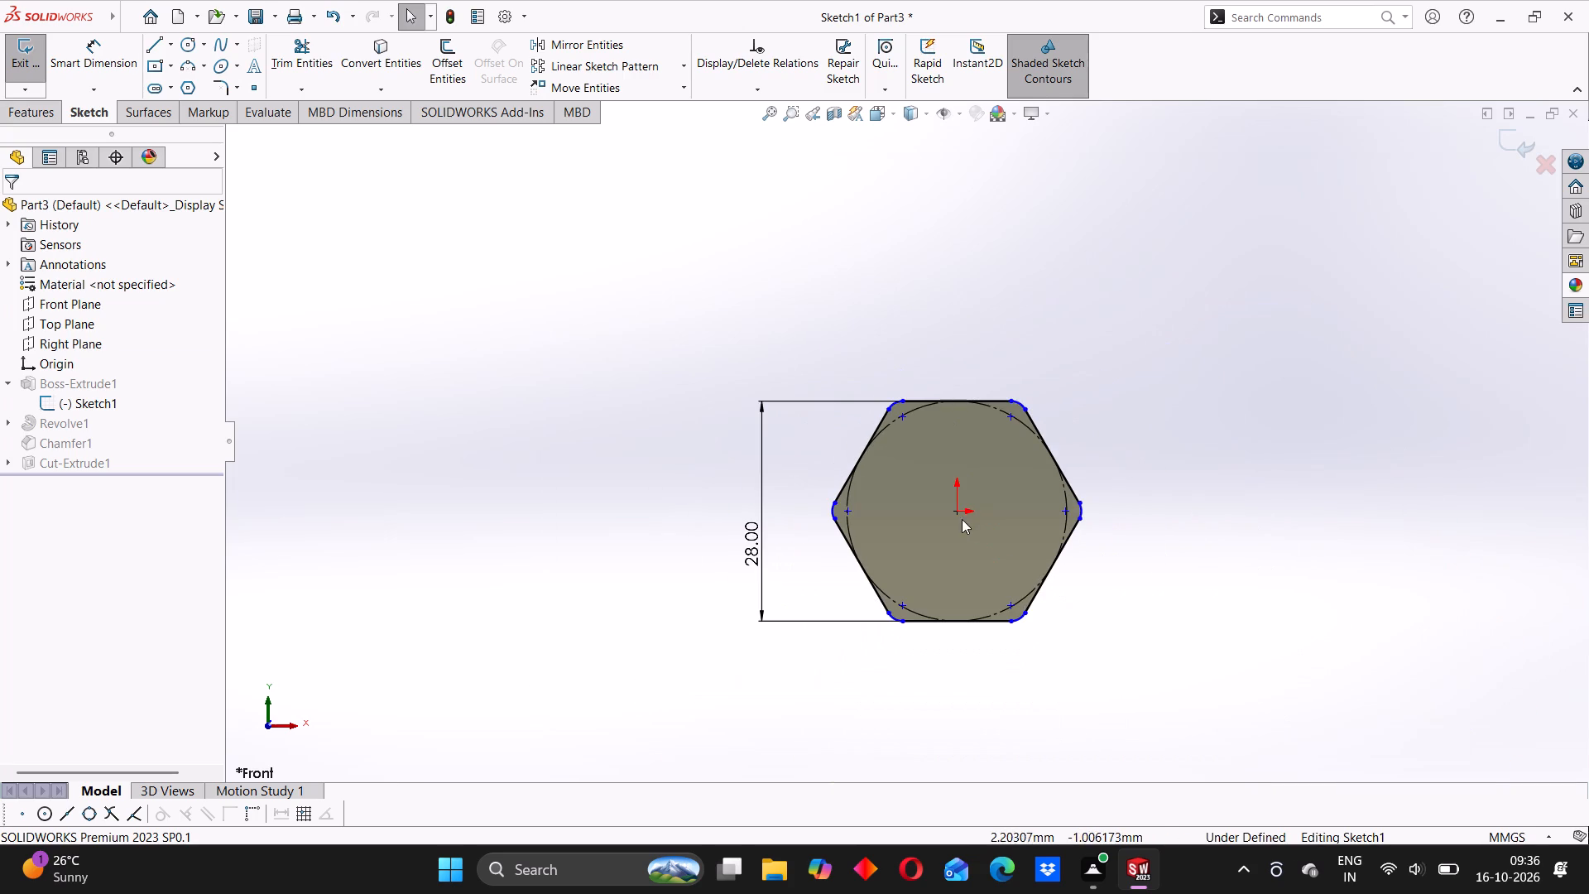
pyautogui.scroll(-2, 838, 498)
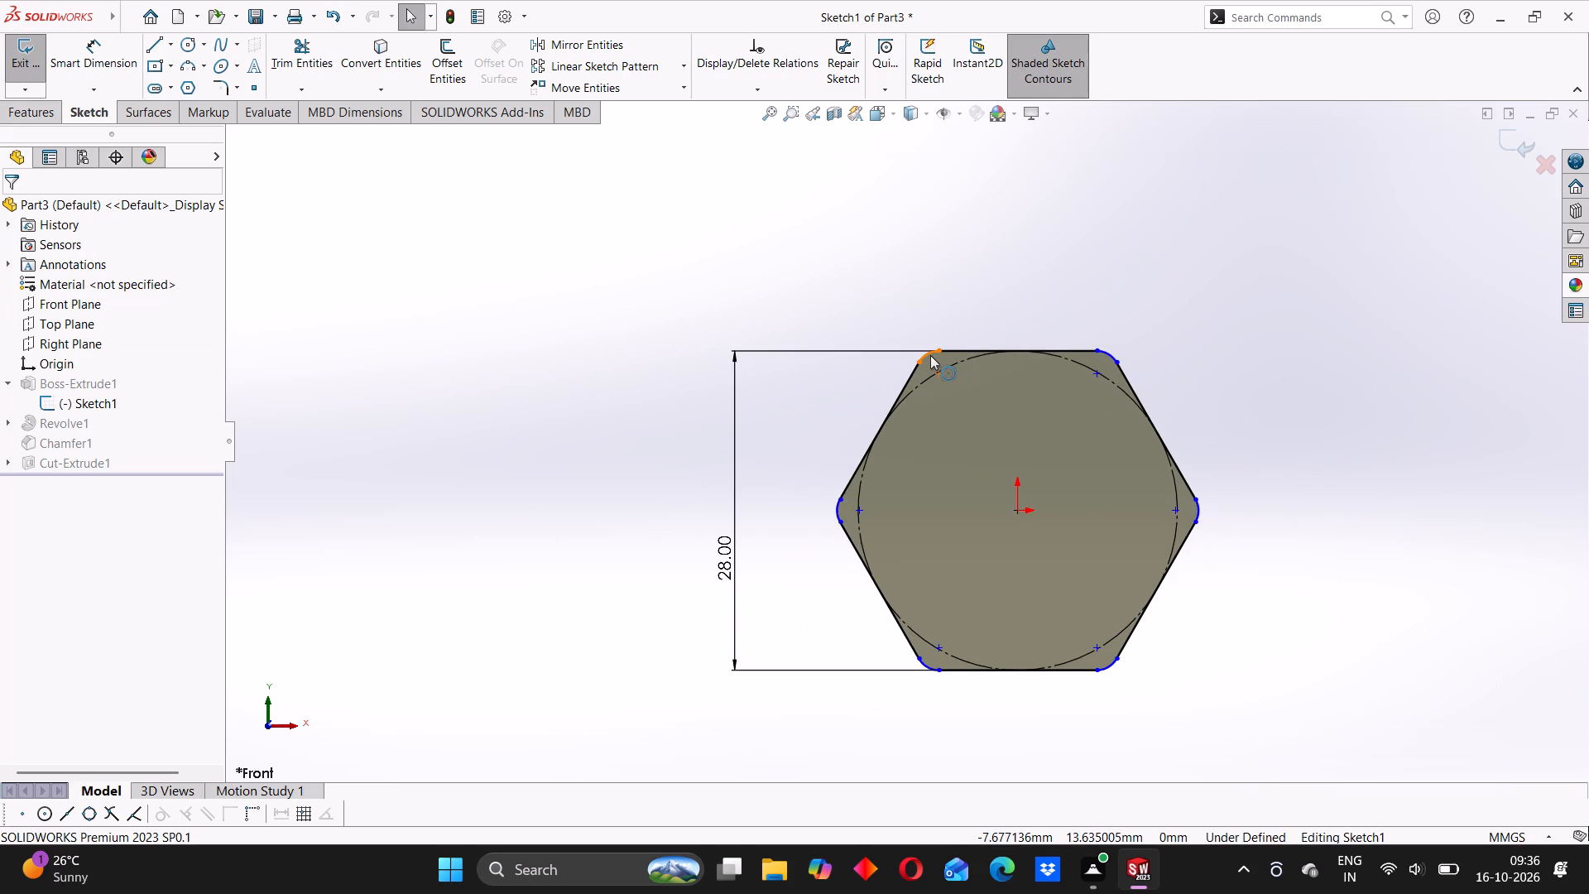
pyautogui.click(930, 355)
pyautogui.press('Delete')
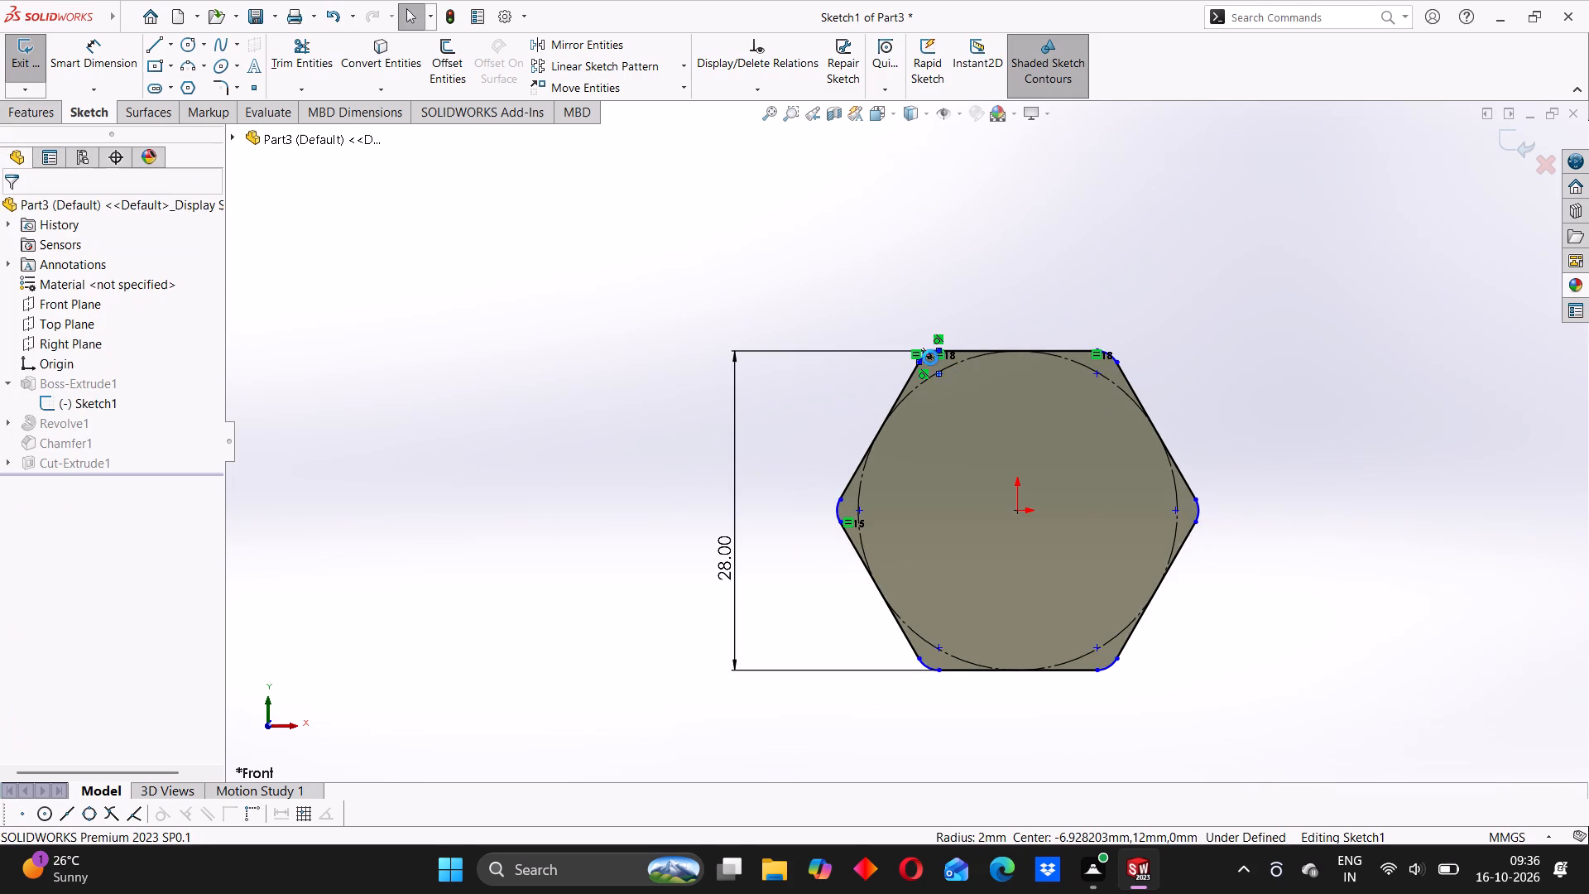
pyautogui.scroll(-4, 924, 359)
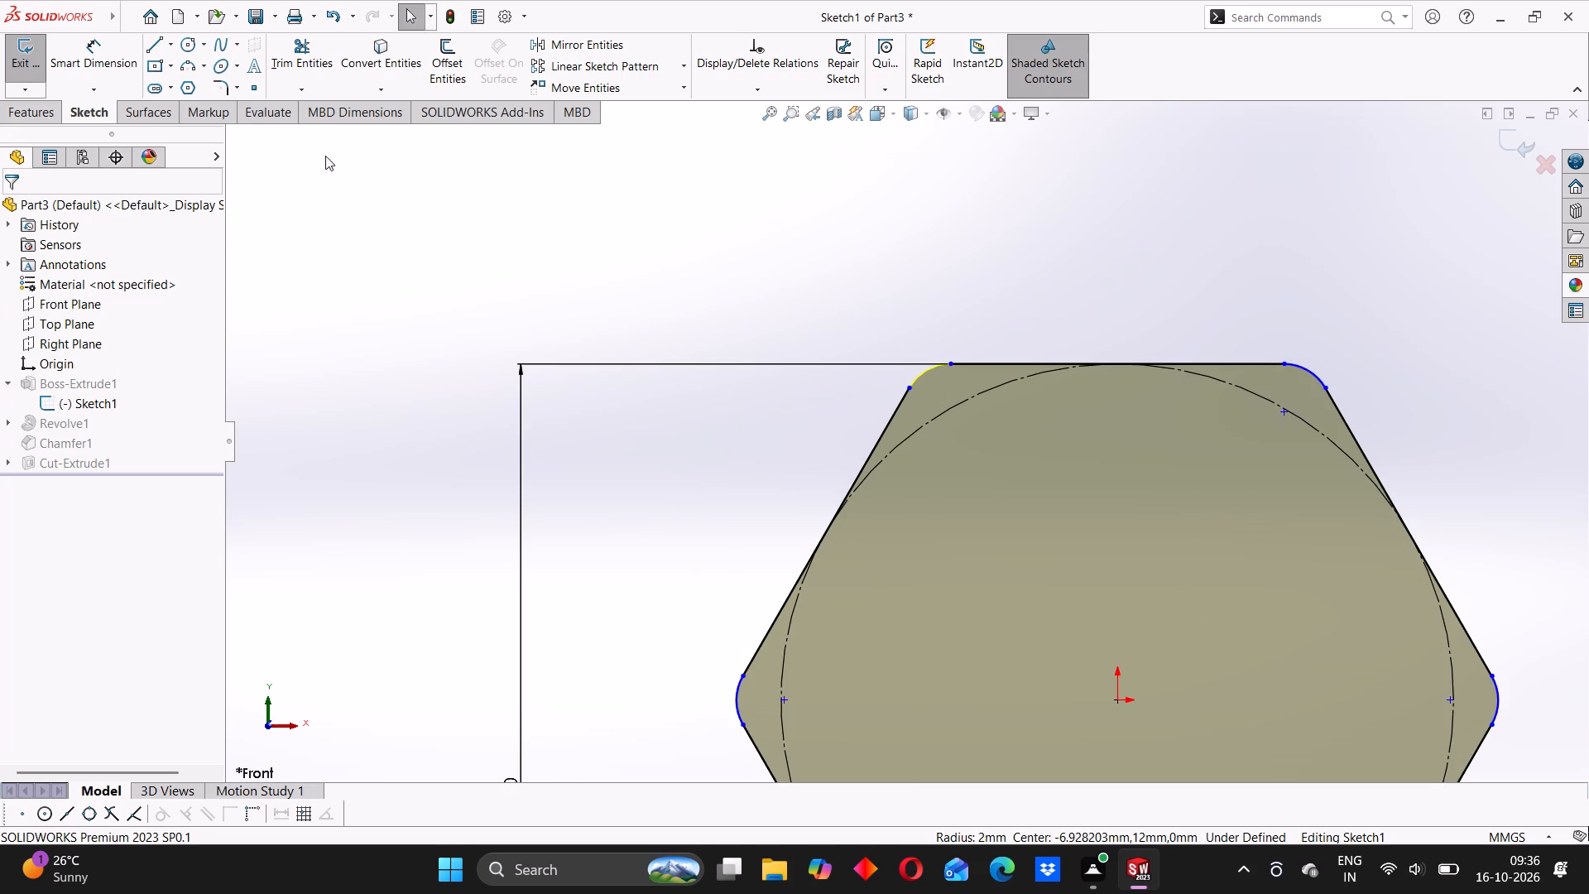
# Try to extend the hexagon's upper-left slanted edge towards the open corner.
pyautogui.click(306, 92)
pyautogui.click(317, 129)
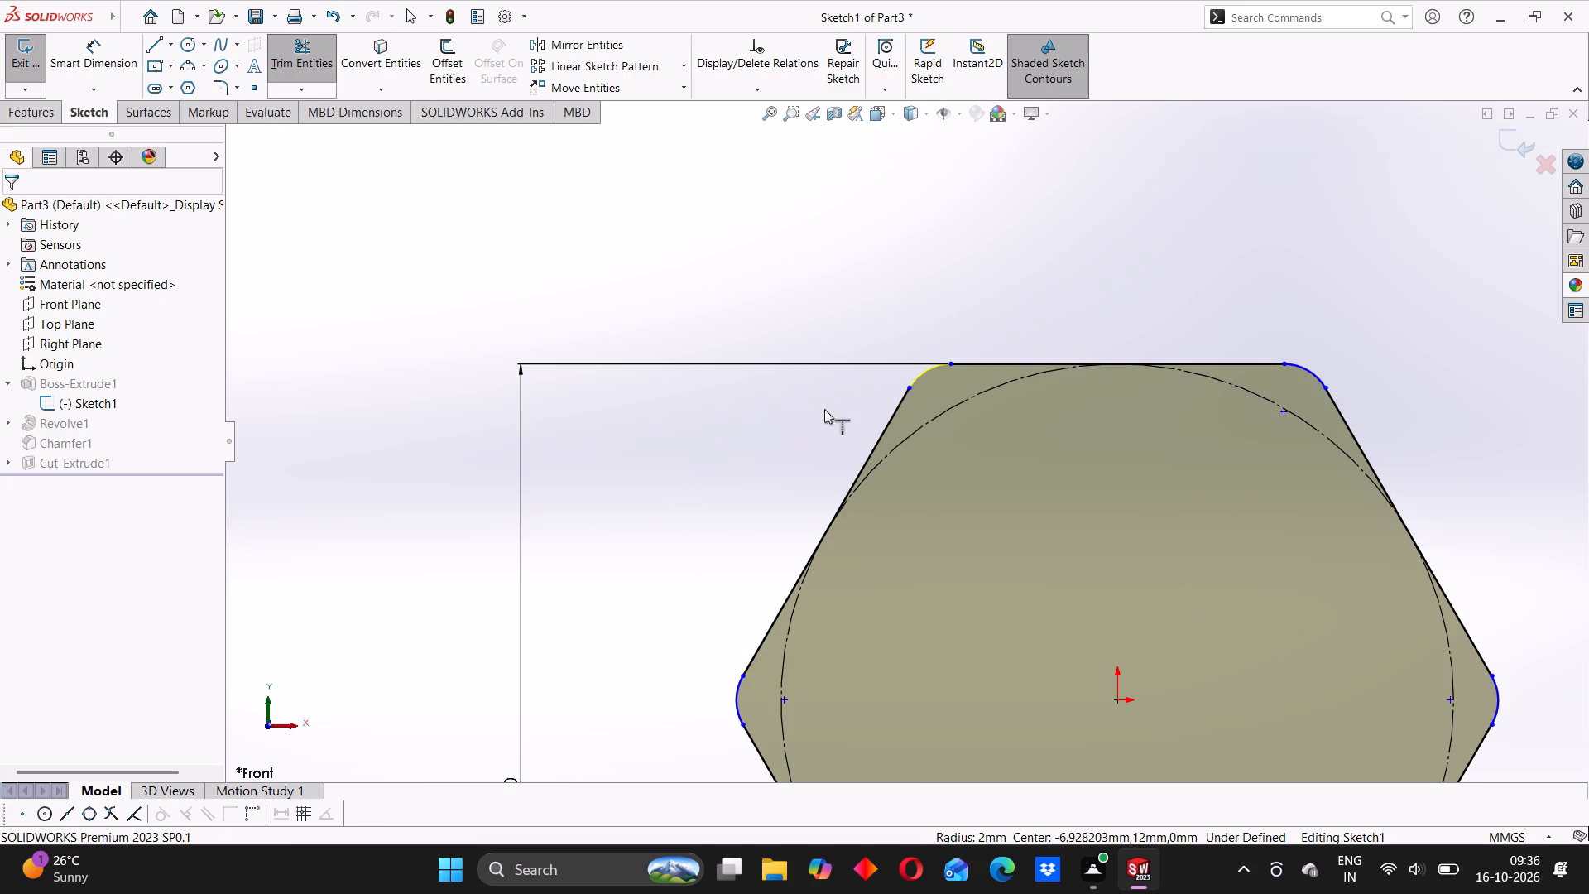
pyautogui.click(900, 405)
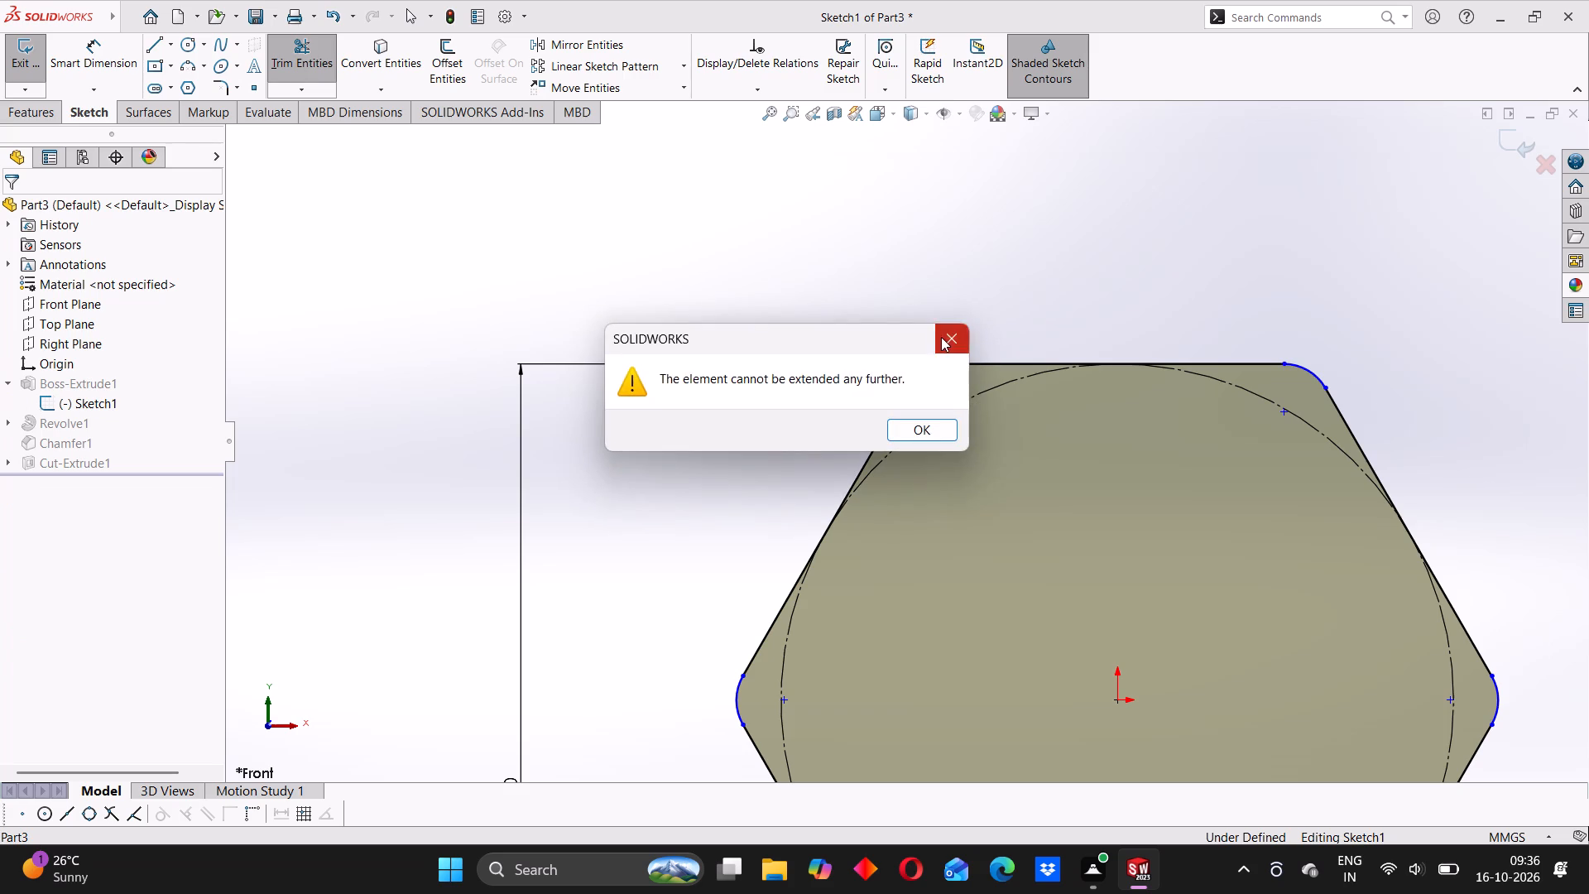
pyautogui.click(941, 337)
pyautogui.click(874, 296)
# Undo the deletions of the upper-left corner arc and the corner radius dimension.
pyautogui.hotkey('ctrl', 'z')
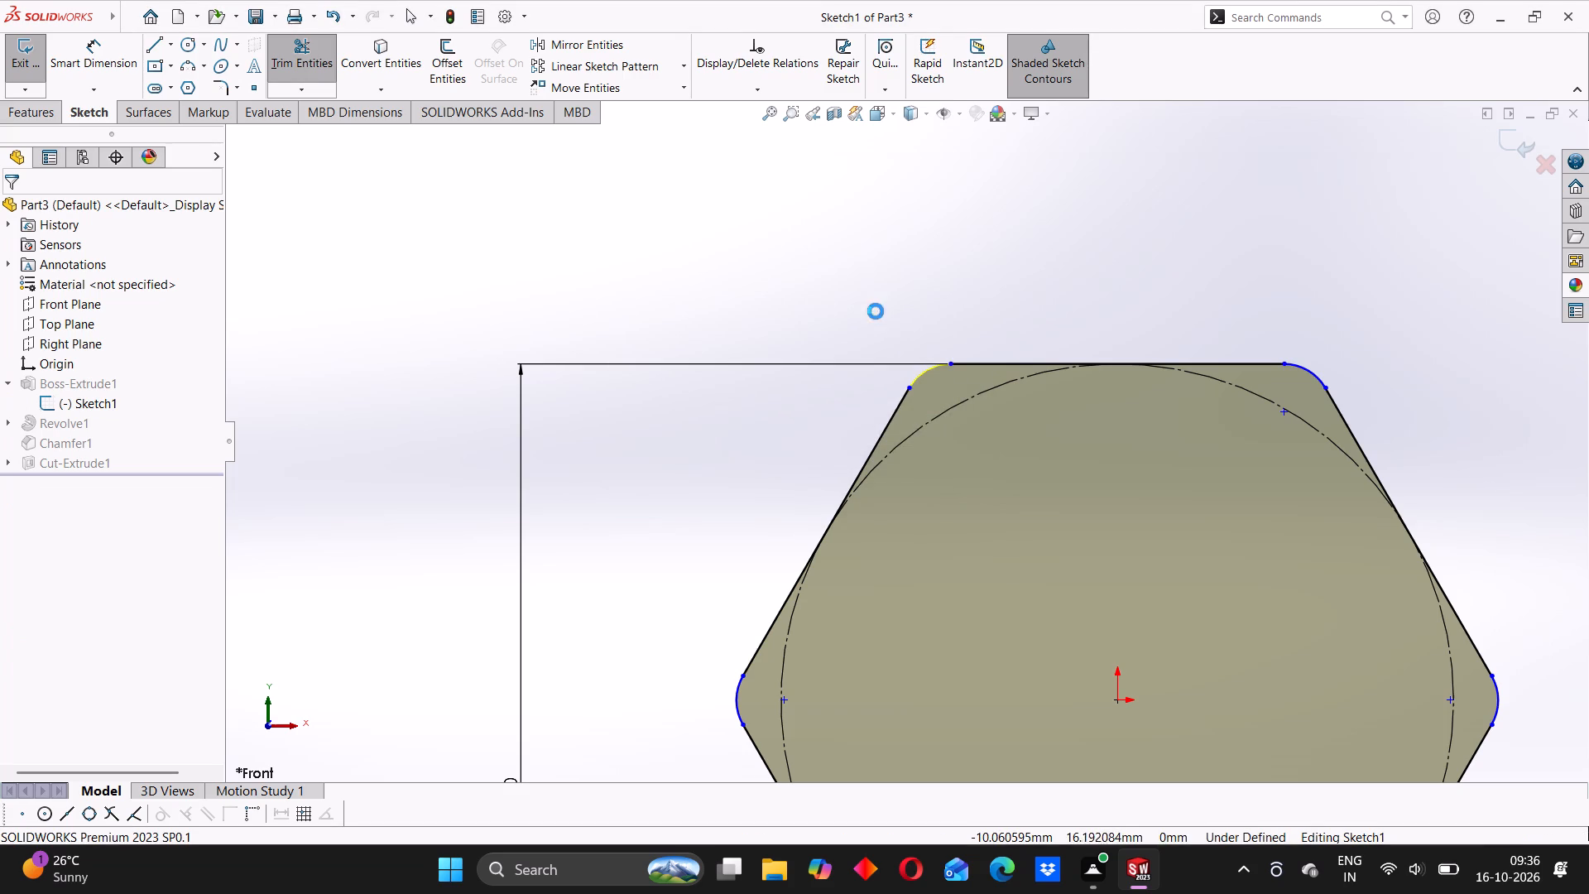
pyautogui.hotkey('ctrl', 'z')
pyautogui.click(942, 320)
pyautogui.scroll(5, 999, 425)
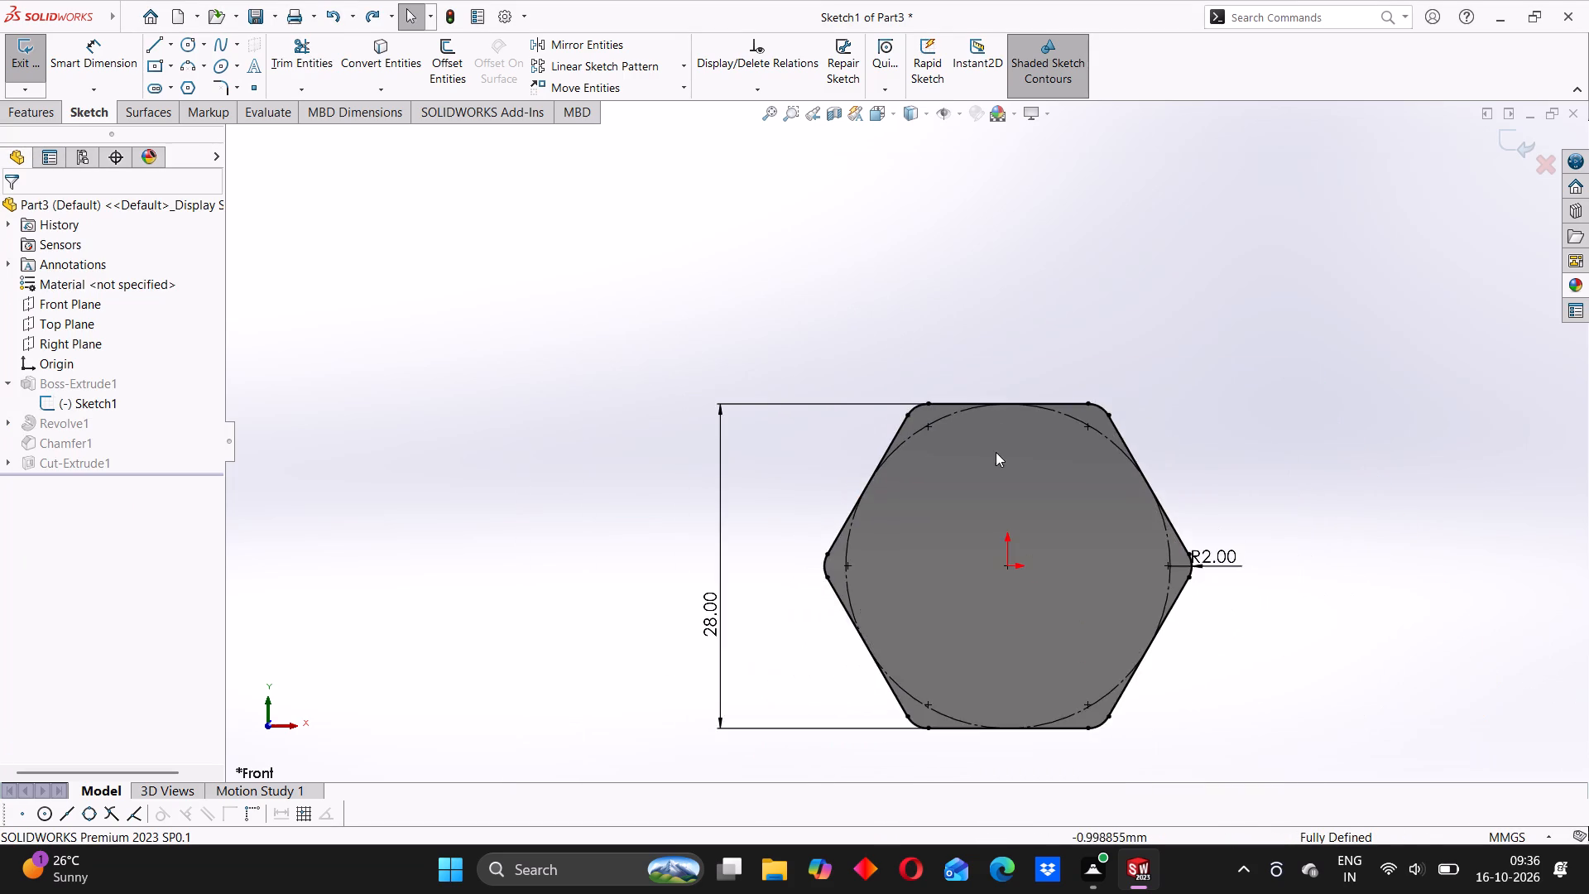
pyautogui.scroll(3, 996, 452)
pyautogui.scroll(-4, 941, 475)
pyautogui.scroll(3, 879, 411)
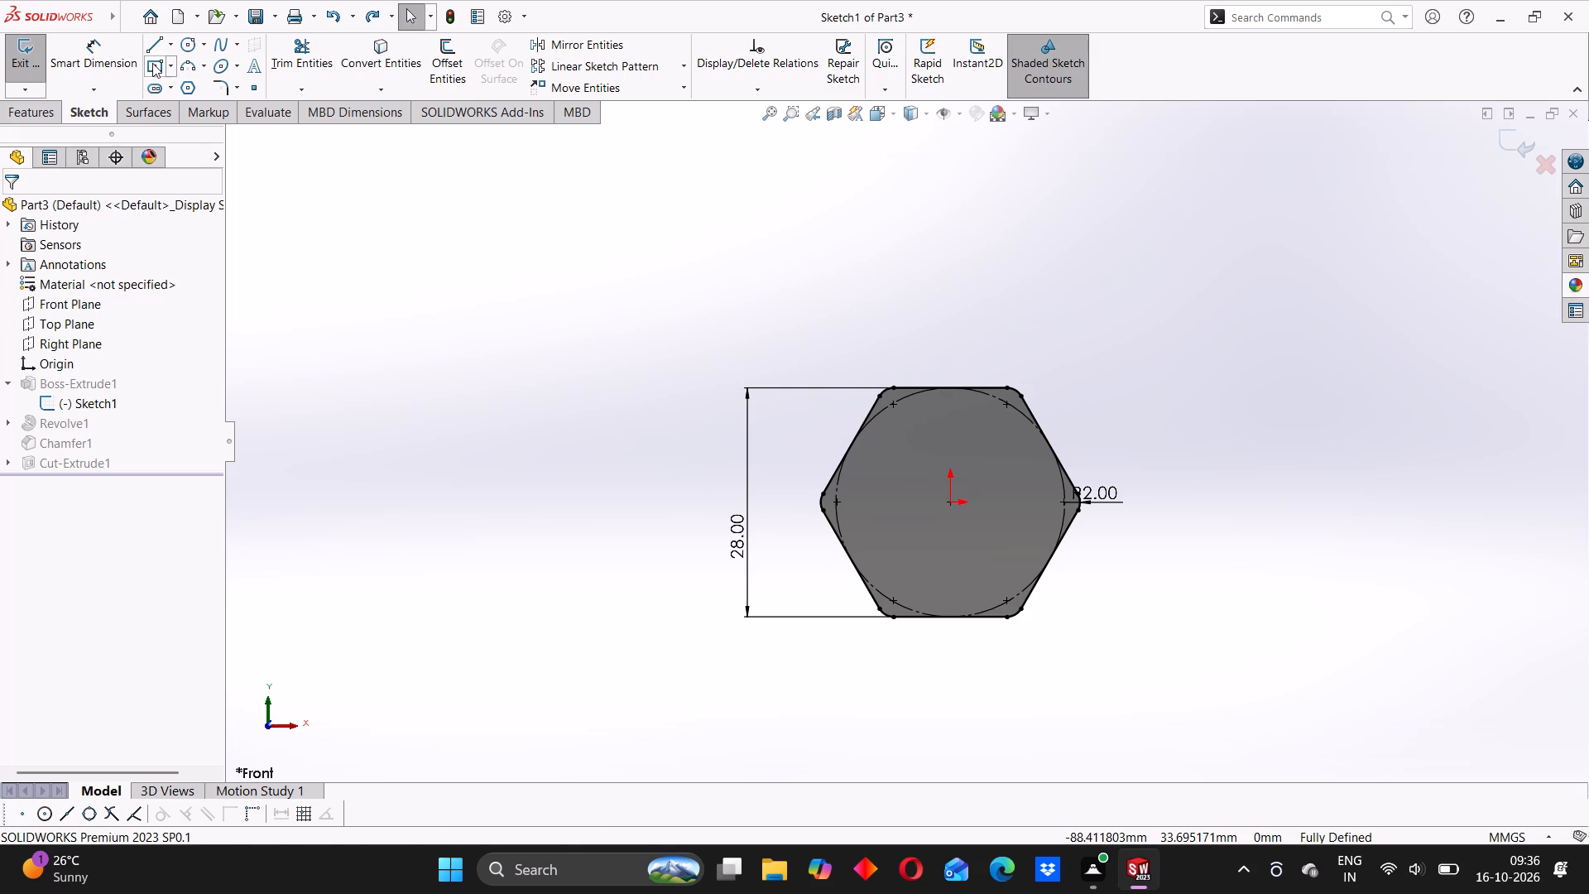
# Trim away the rounded arc at the hexagon's upper-left corner.
pyautogui.click(293, 47)
pyautogui.scroll(-6, 937, 418)
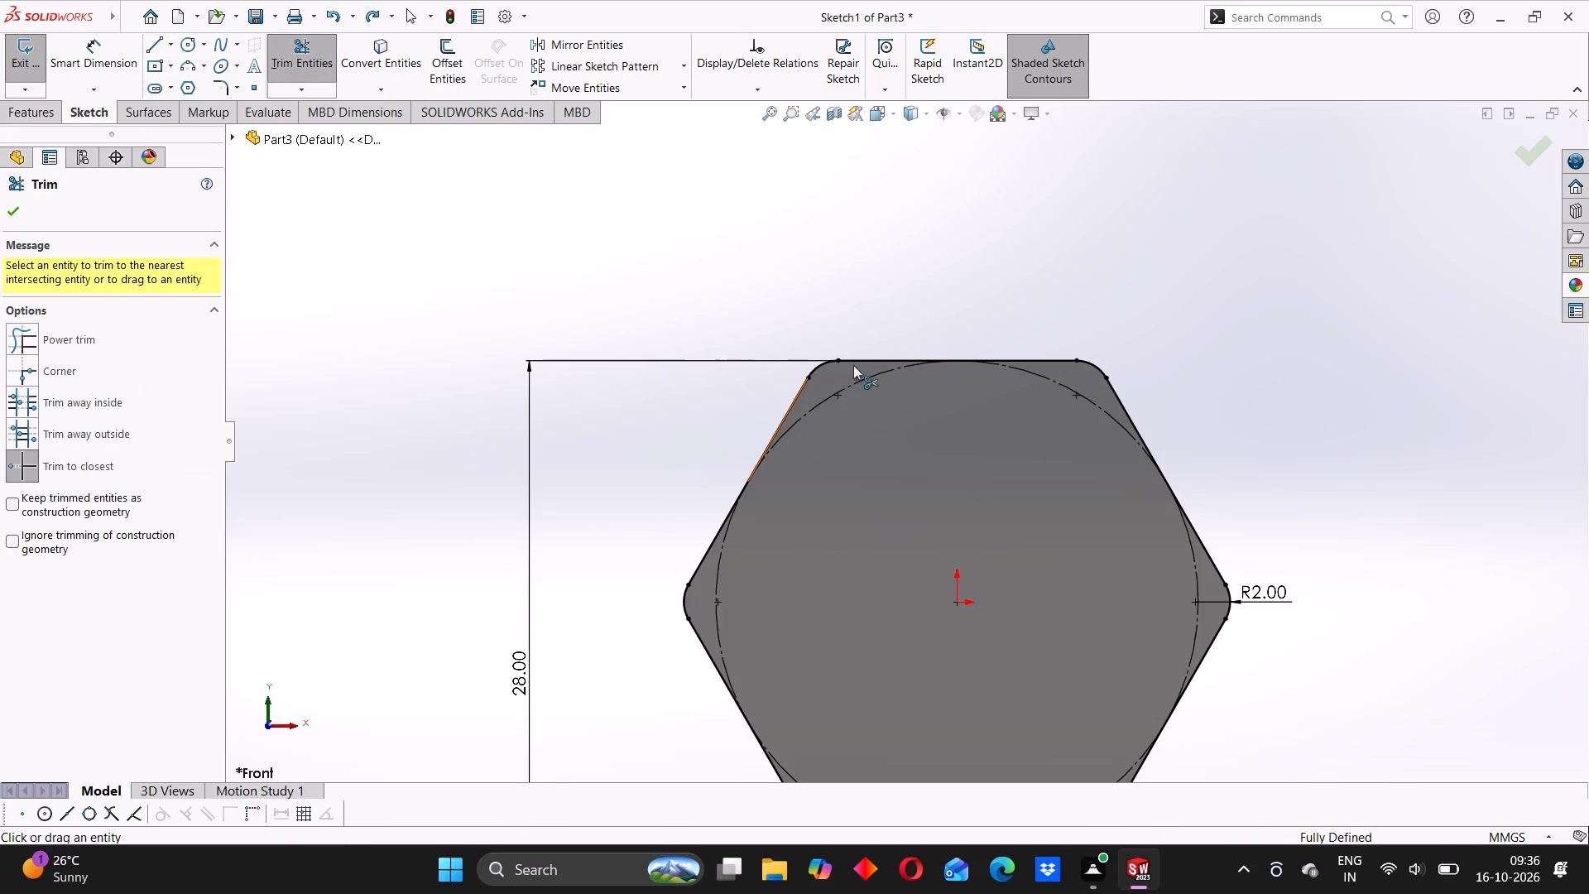
pyautogui.click(828, 360)
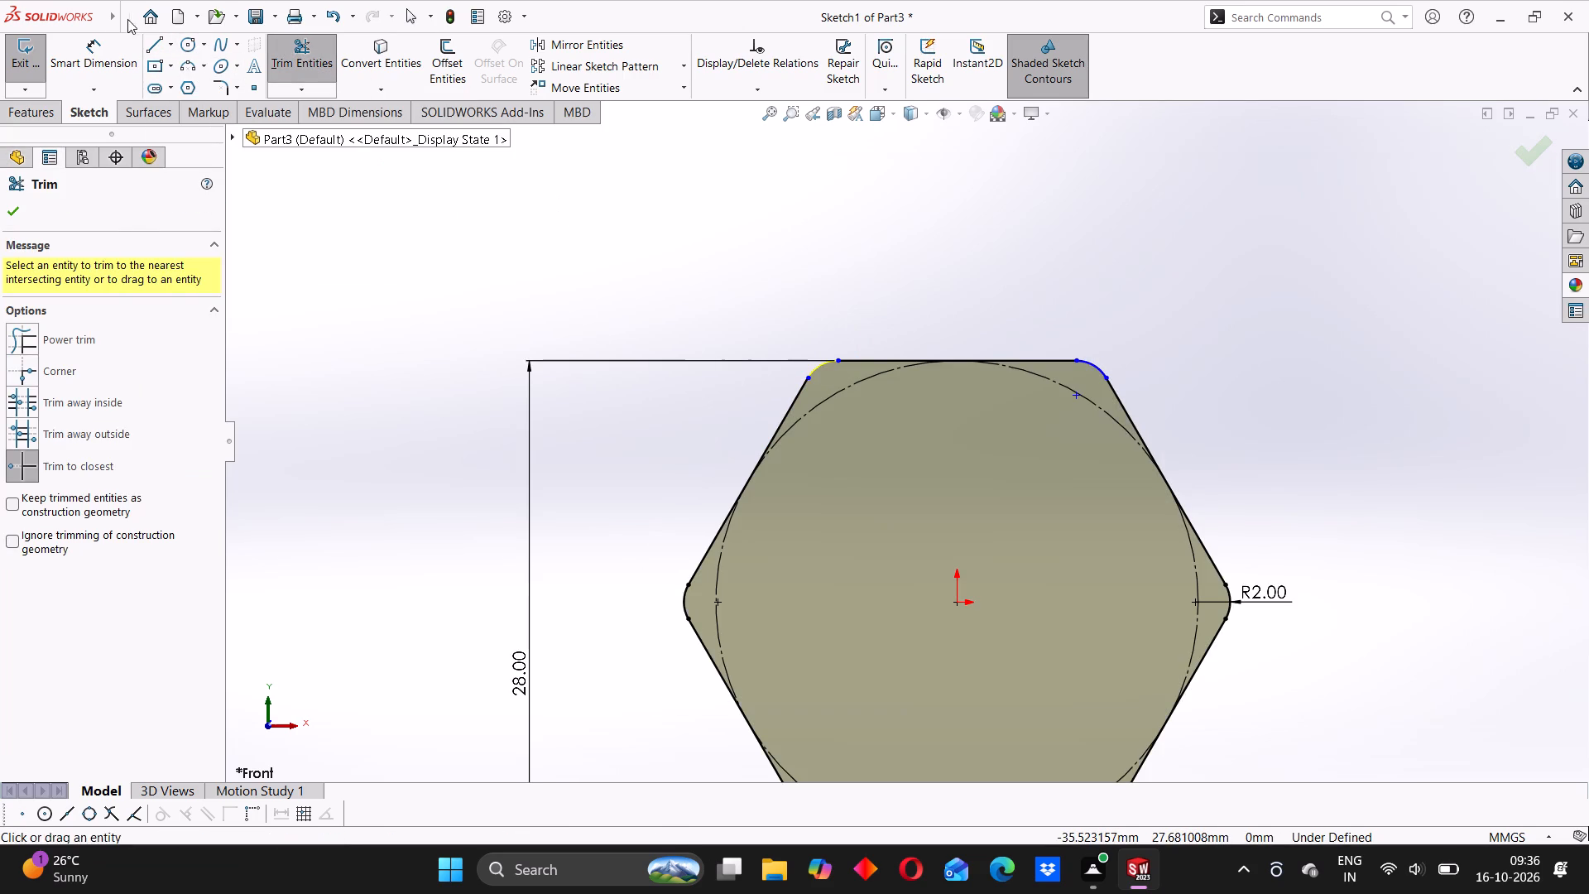
pyautogui.click(473, 180)
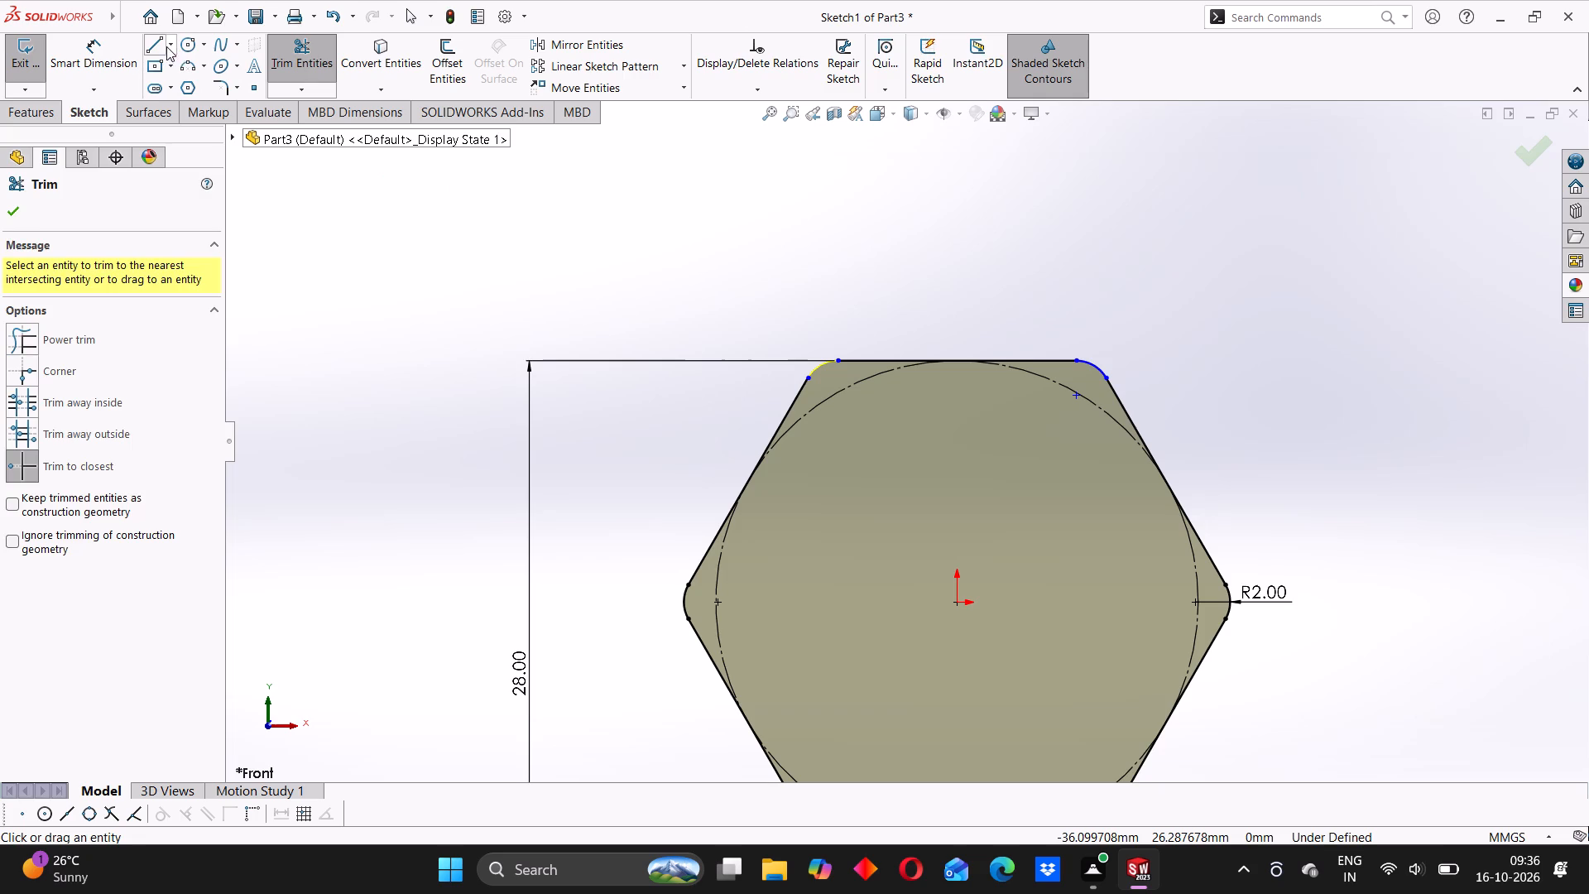
# Sketch a horizontal line about 4.33 mm long, running outward from the left end of the hexagon's top edge.
pyautogui.click(160, 47)
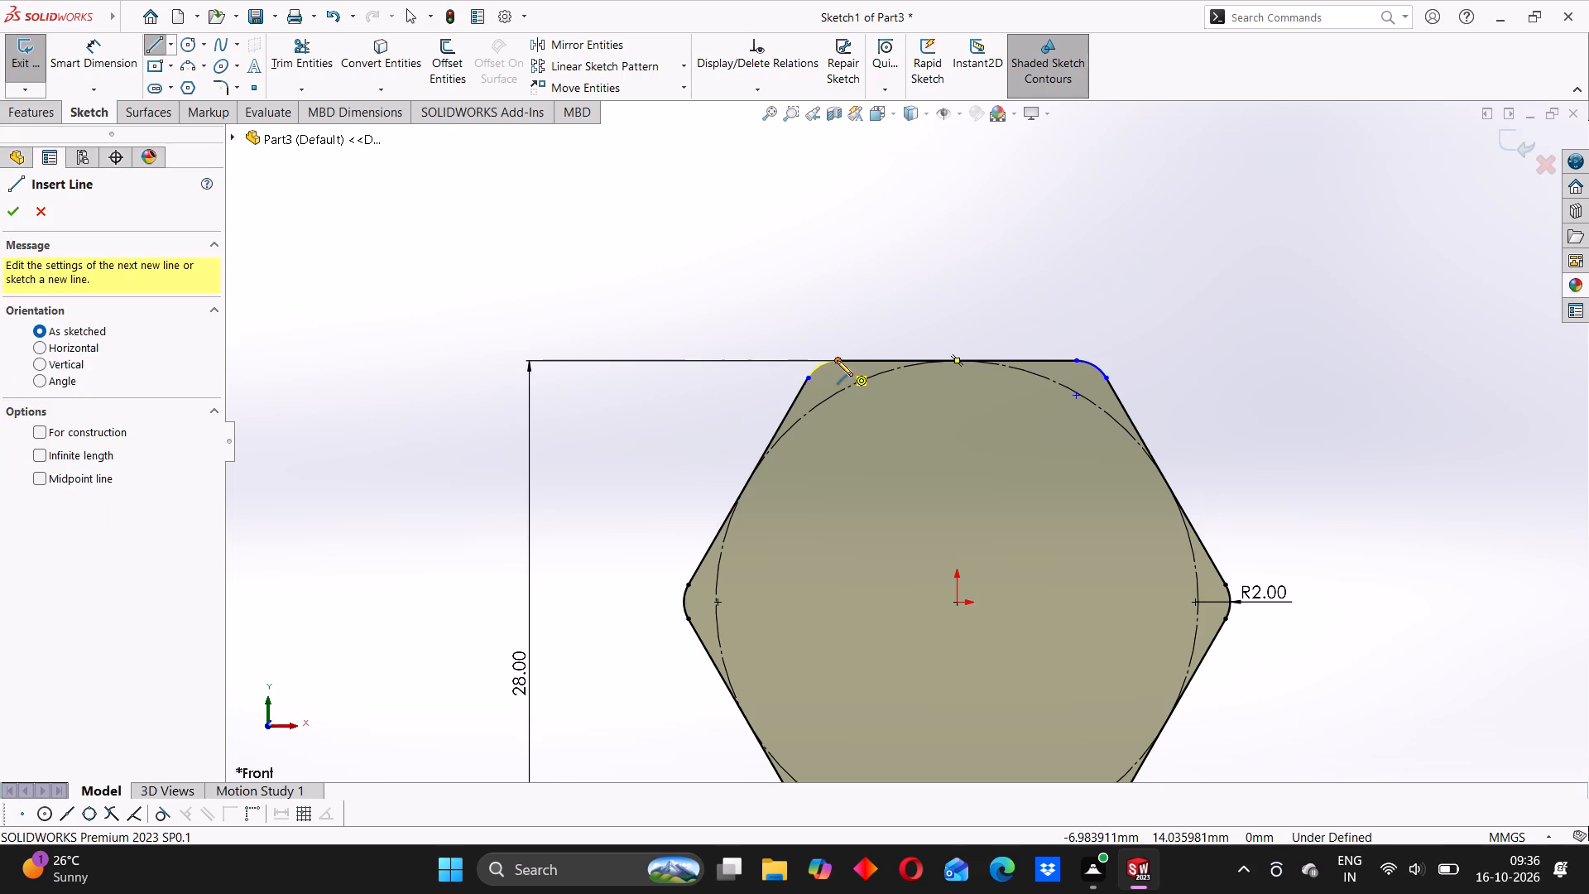
pyautogui.click(837, 360)
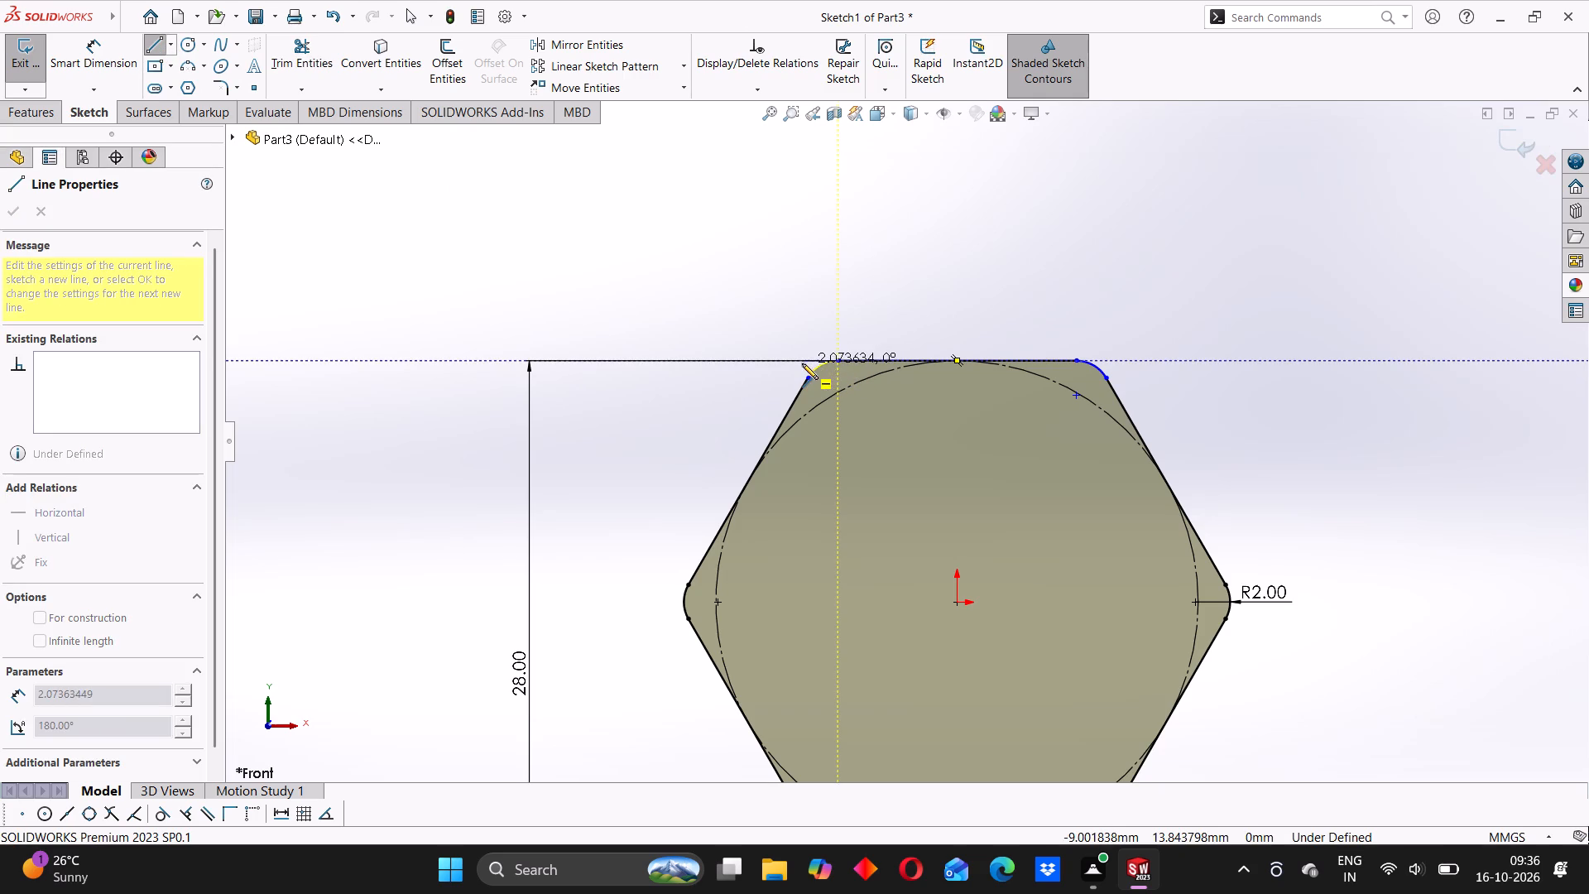
pyautogui.click(763, 359)
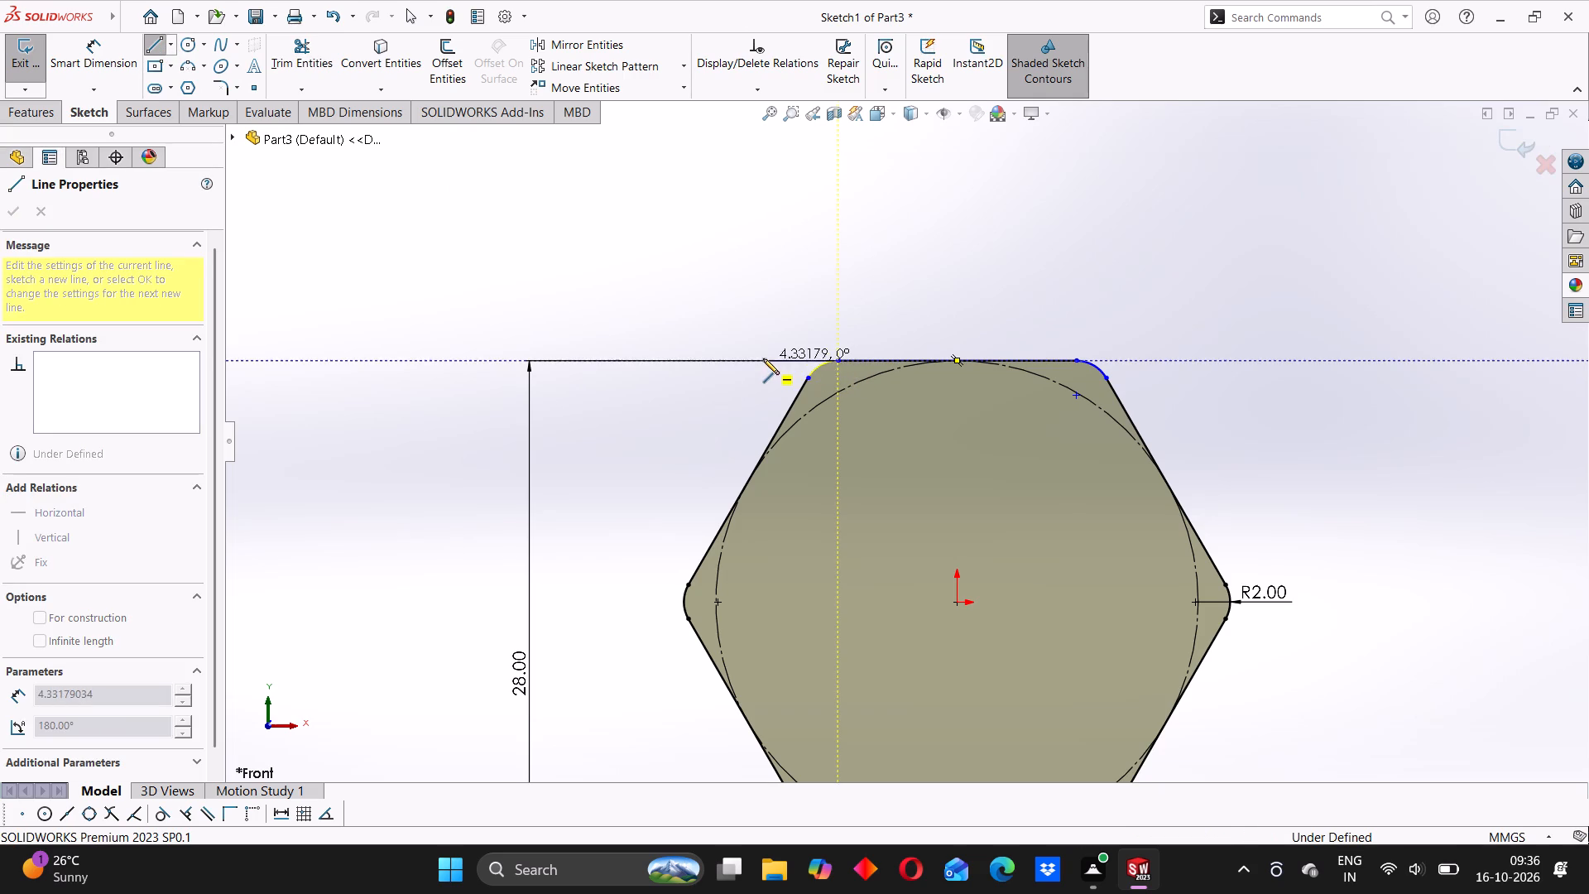
pyautogui.rightClick(777, 290)
pyautogui.click(801, 297)
pyautogui.click(642, 307)
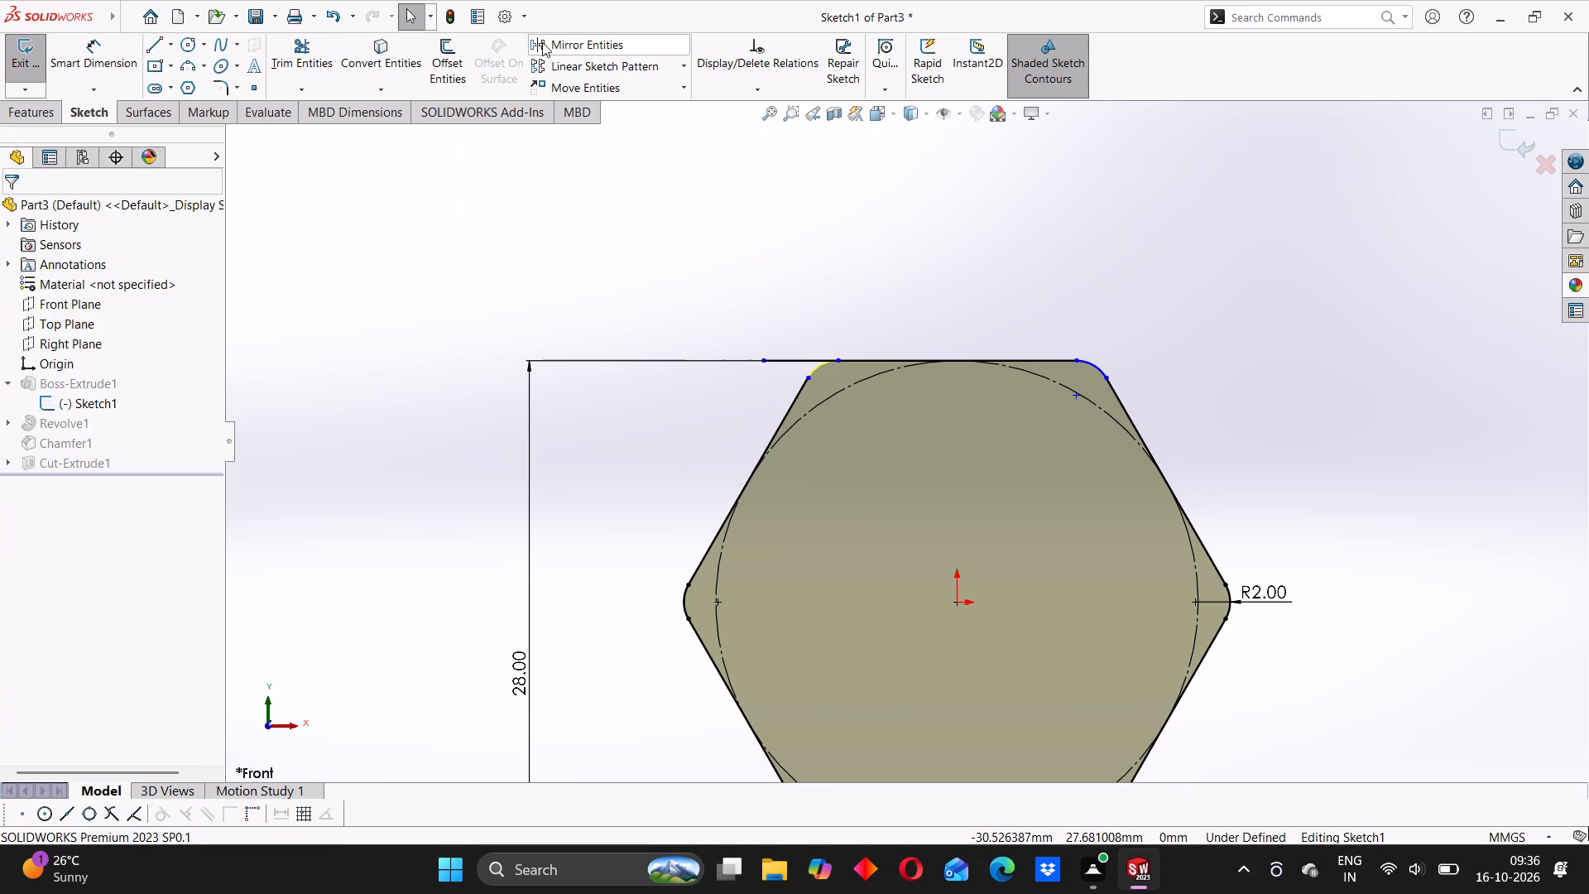
# Extend the hexagon's upper-left slanted edge up to the new horizontal line.
pyautogui.click(315, 96)
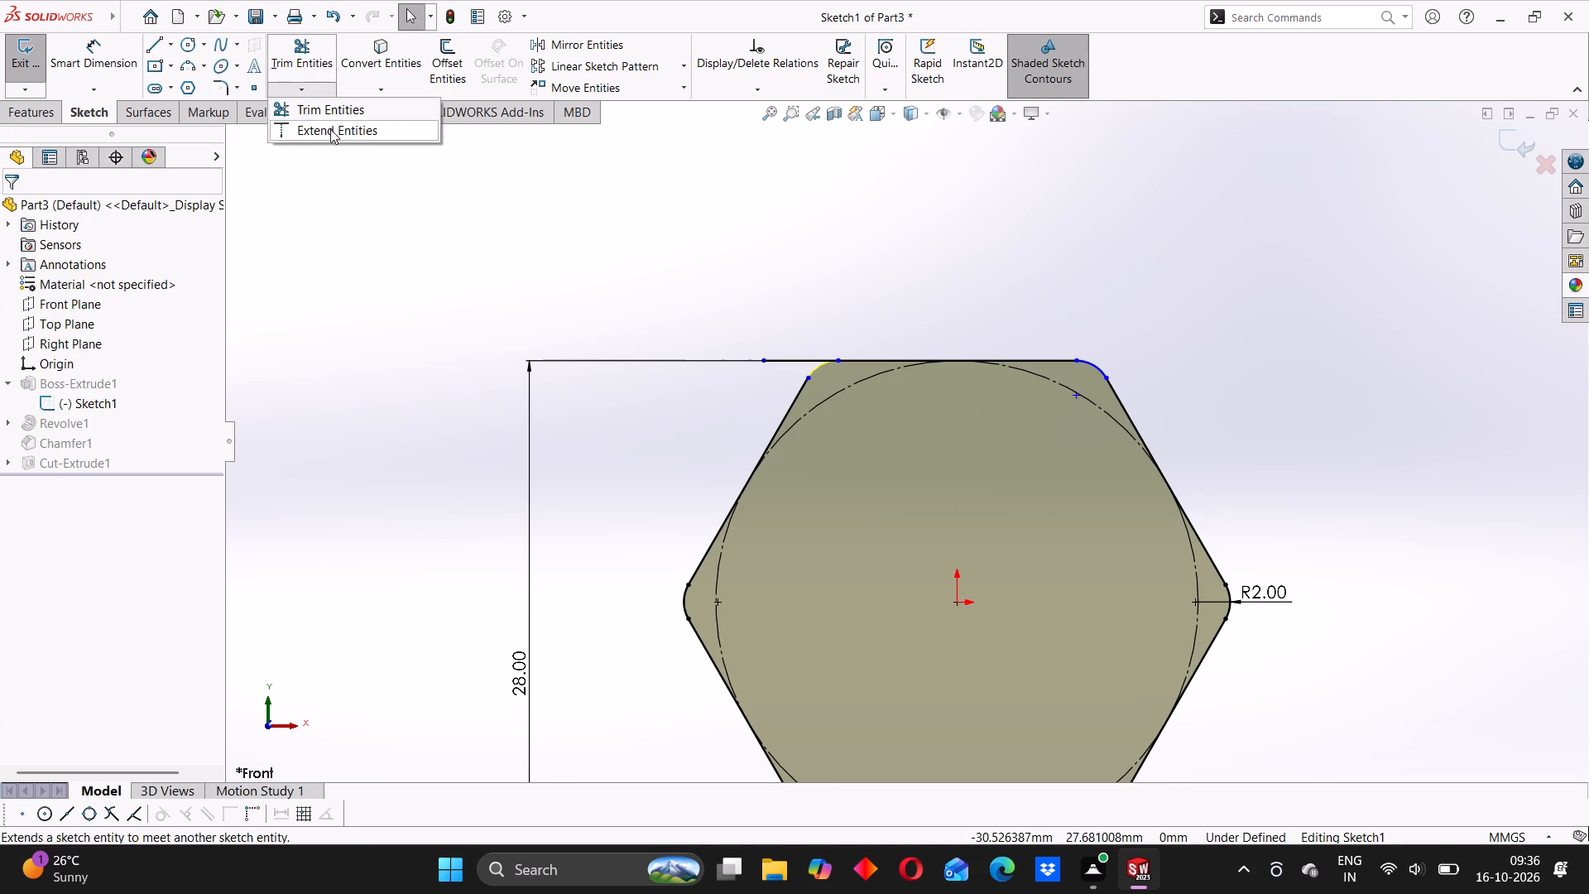
pyautogui.click(330, 129)
pyautogui.click(794, 399)
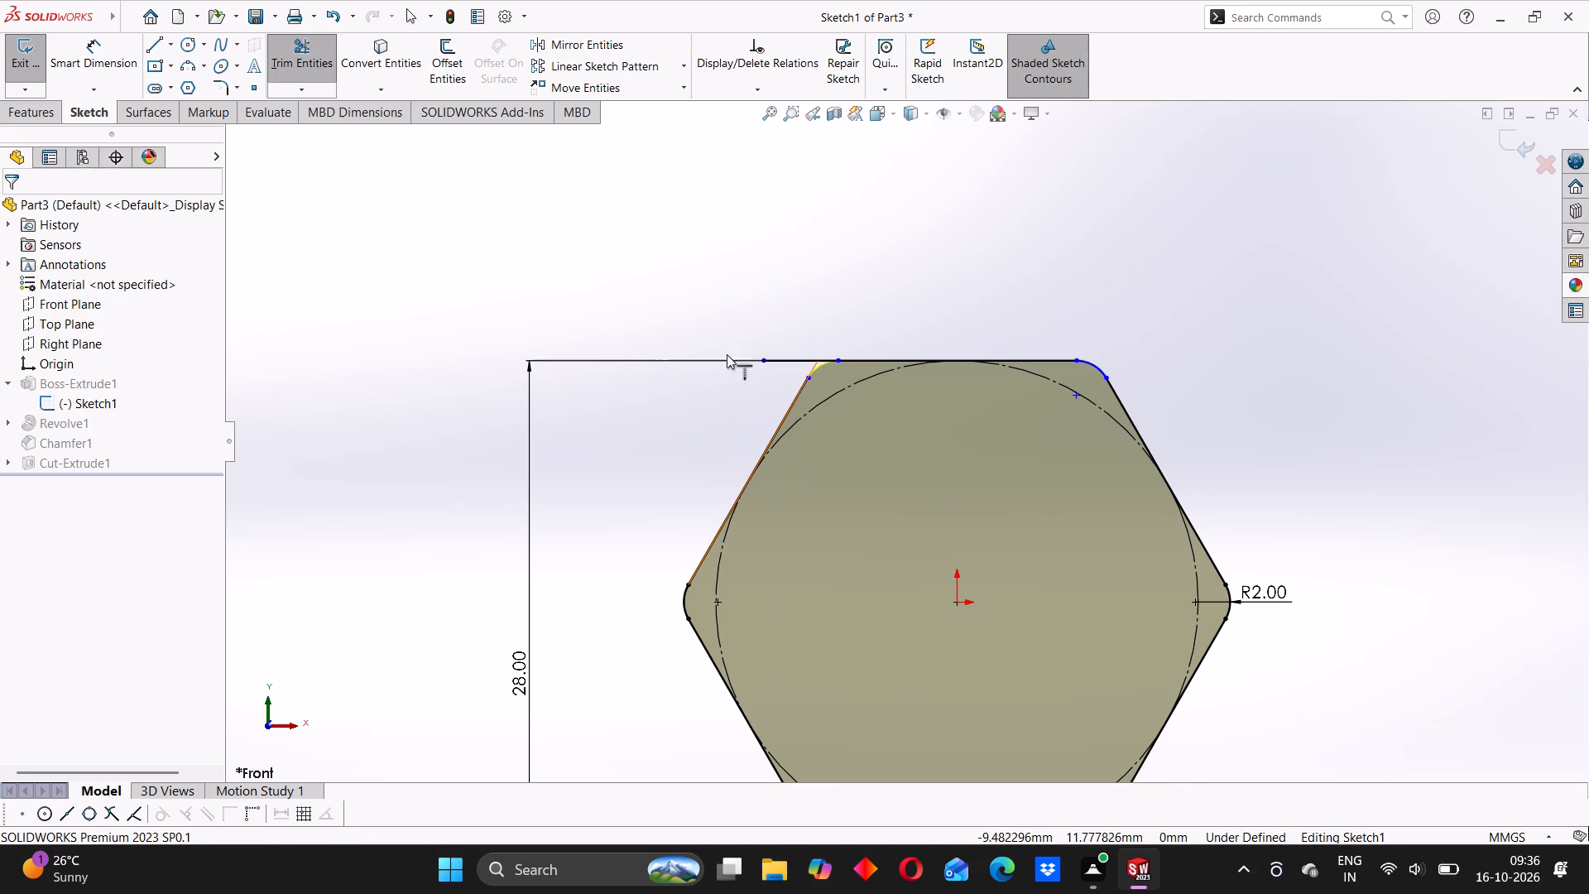
# Trim the part of the horizontal line that overhangs the hexagon's upper-left corner.
pyautogui.click(305, 70)
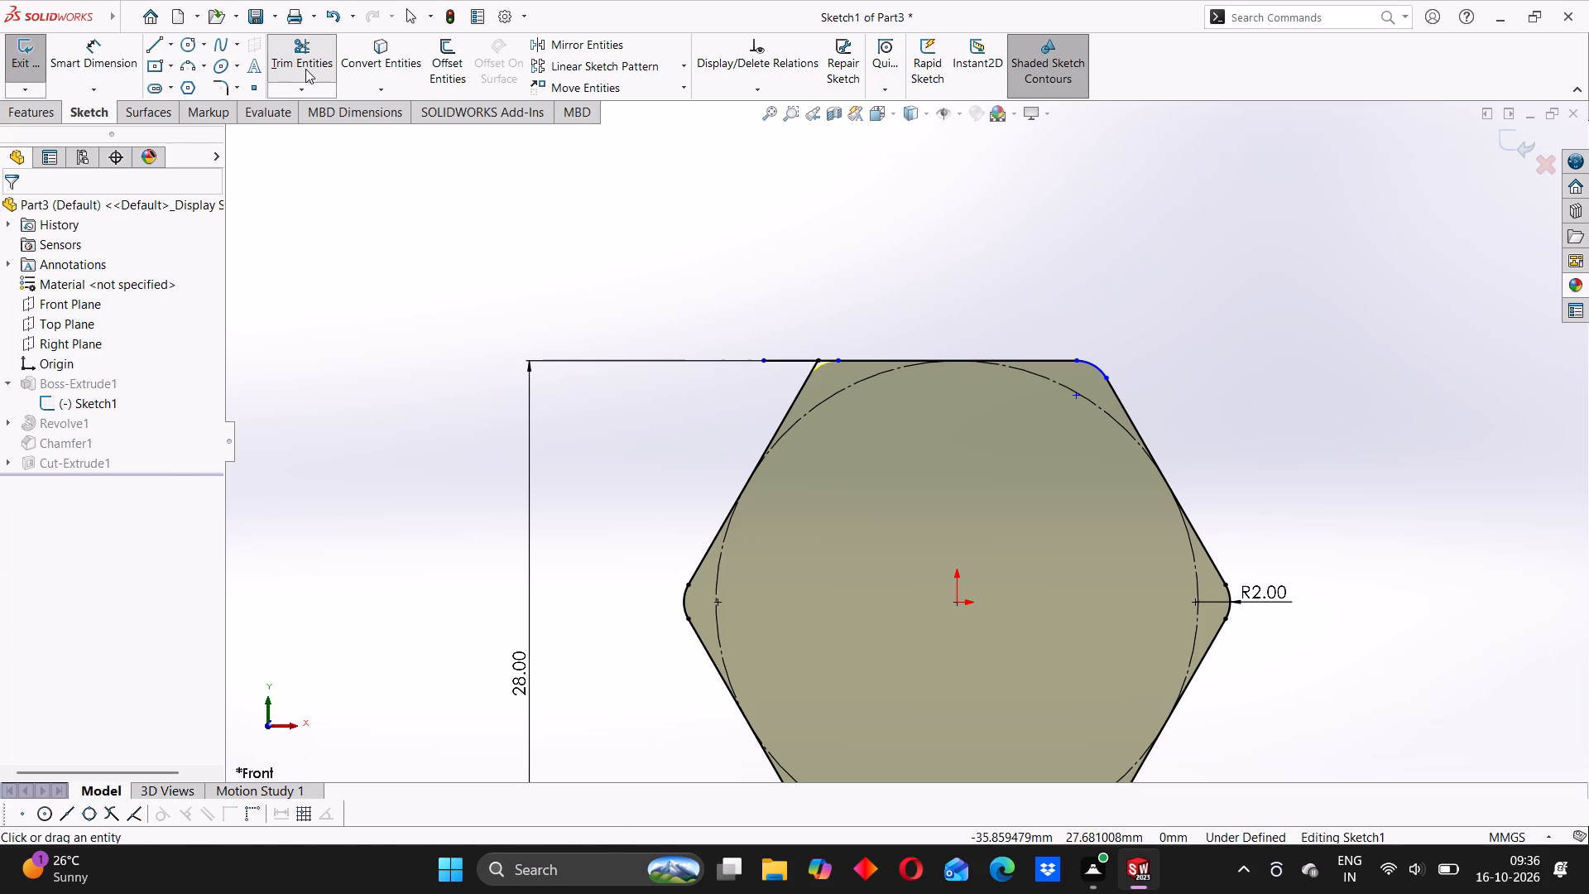
pyautogui.click(781, 360)
pyautogui.scroll(-5, 884, 340)
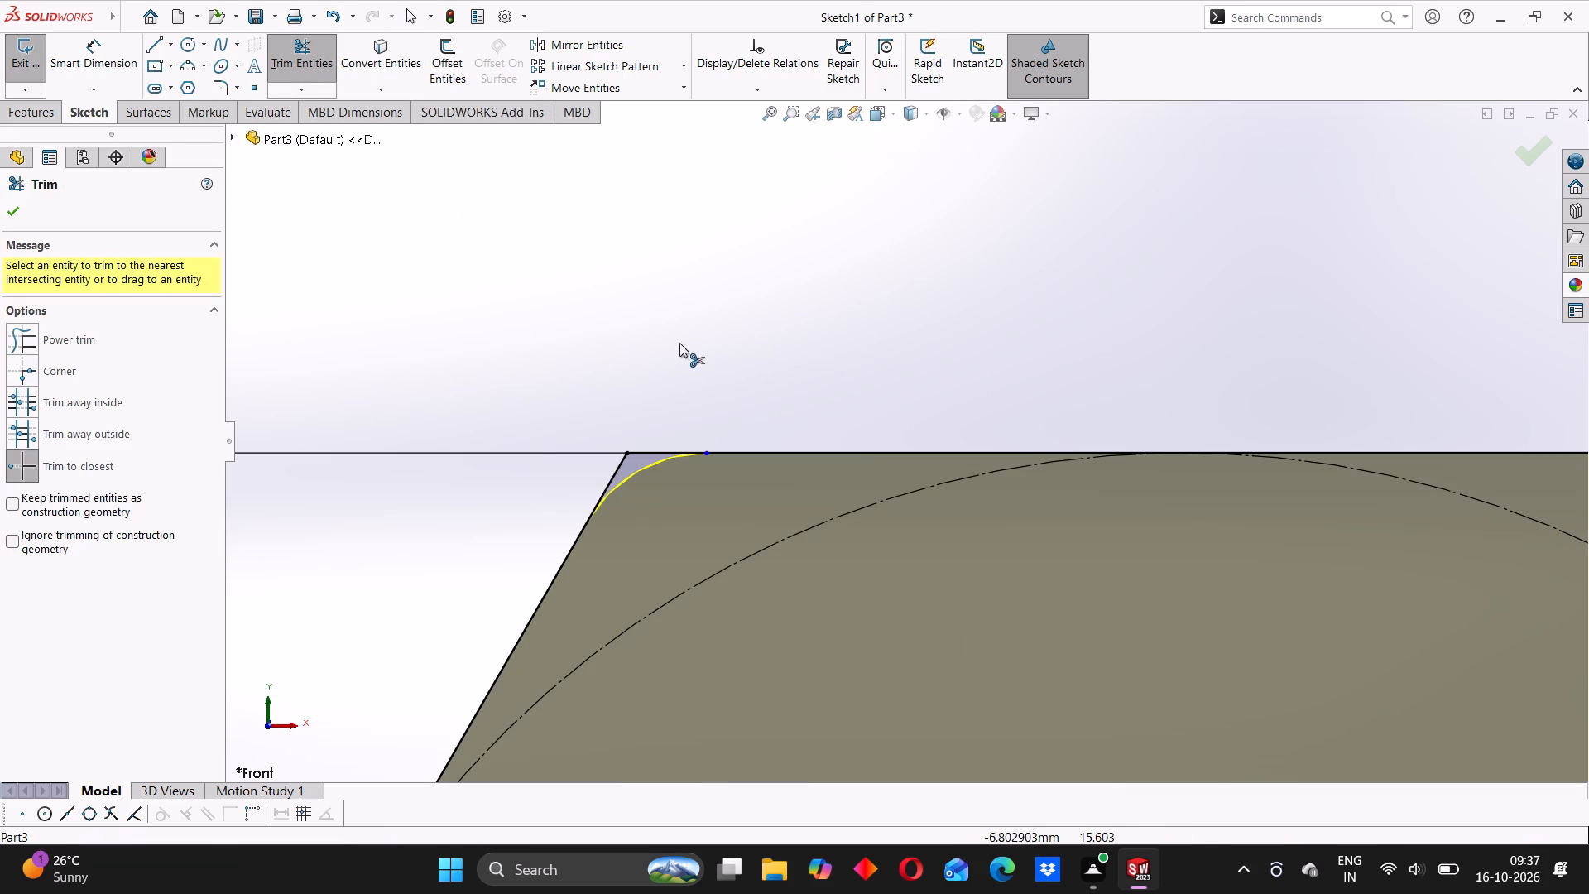
pyautogui.rightClick(631, 298)
pyautogui.click(464, 266)
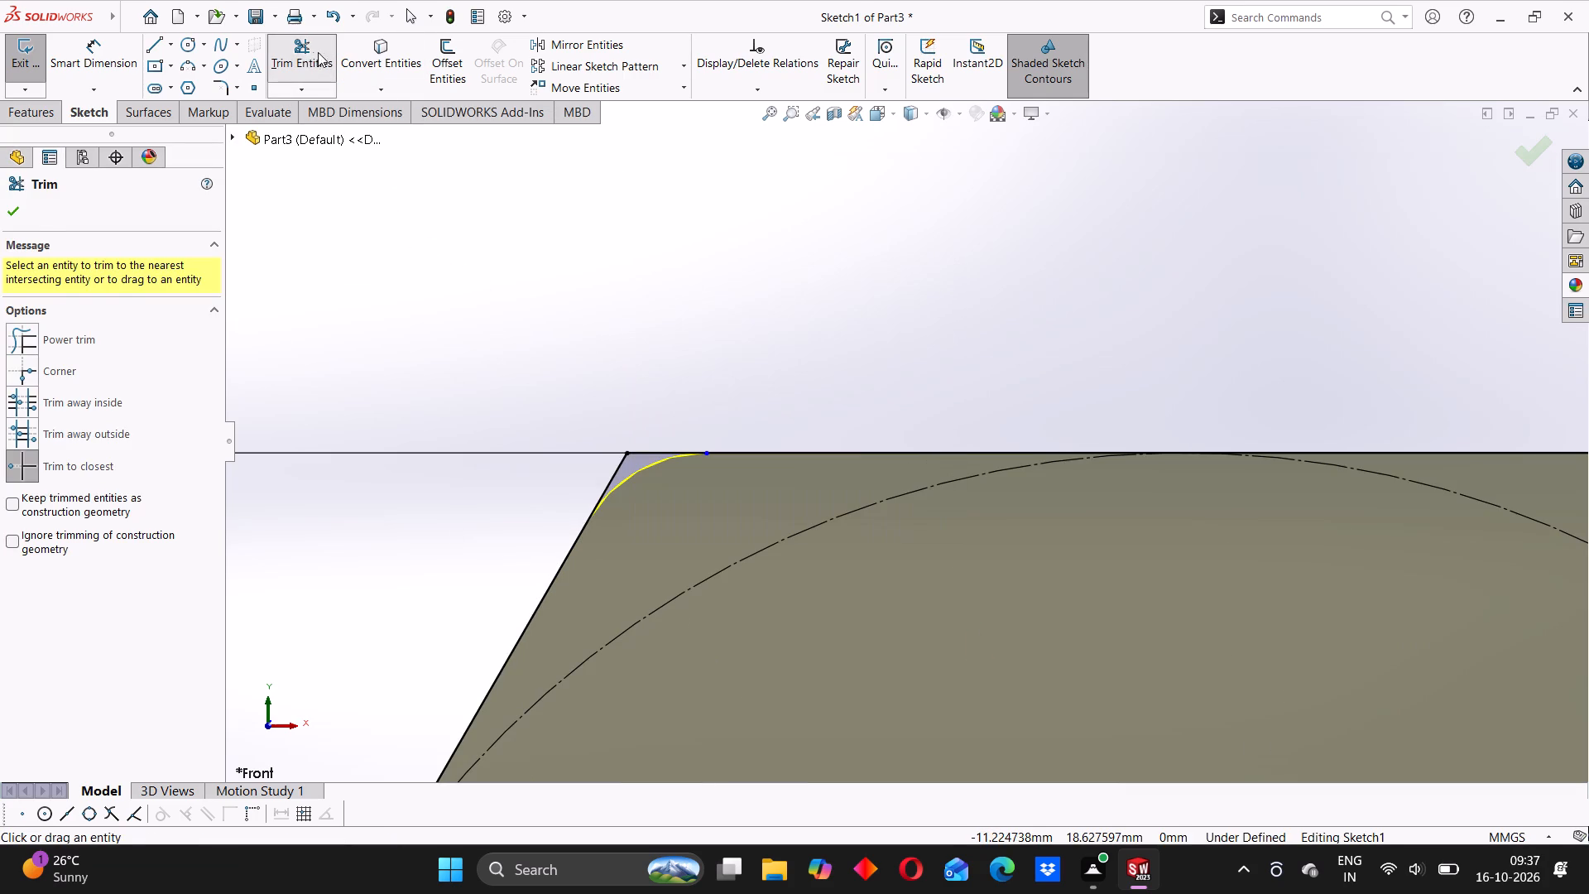
pyautogui.click(297, 51)
pyautogui.scroll(10, 1073, 486)
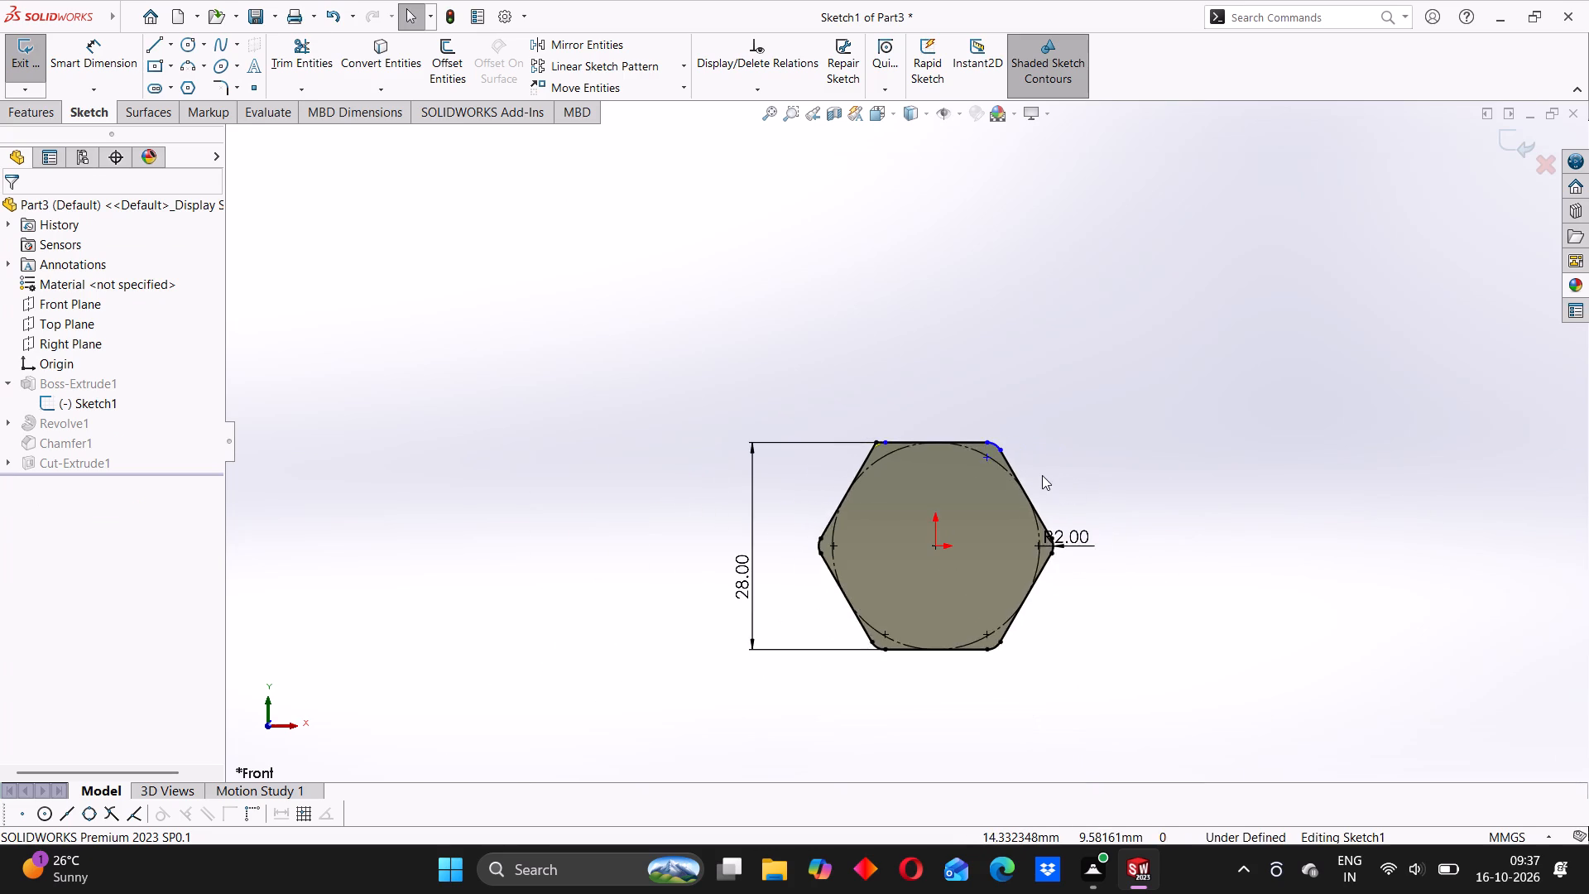
# Delete the rounded arcs at the hexagon's upper-right and right corners.
pyautogui.scroll(-5, 1042, 475)
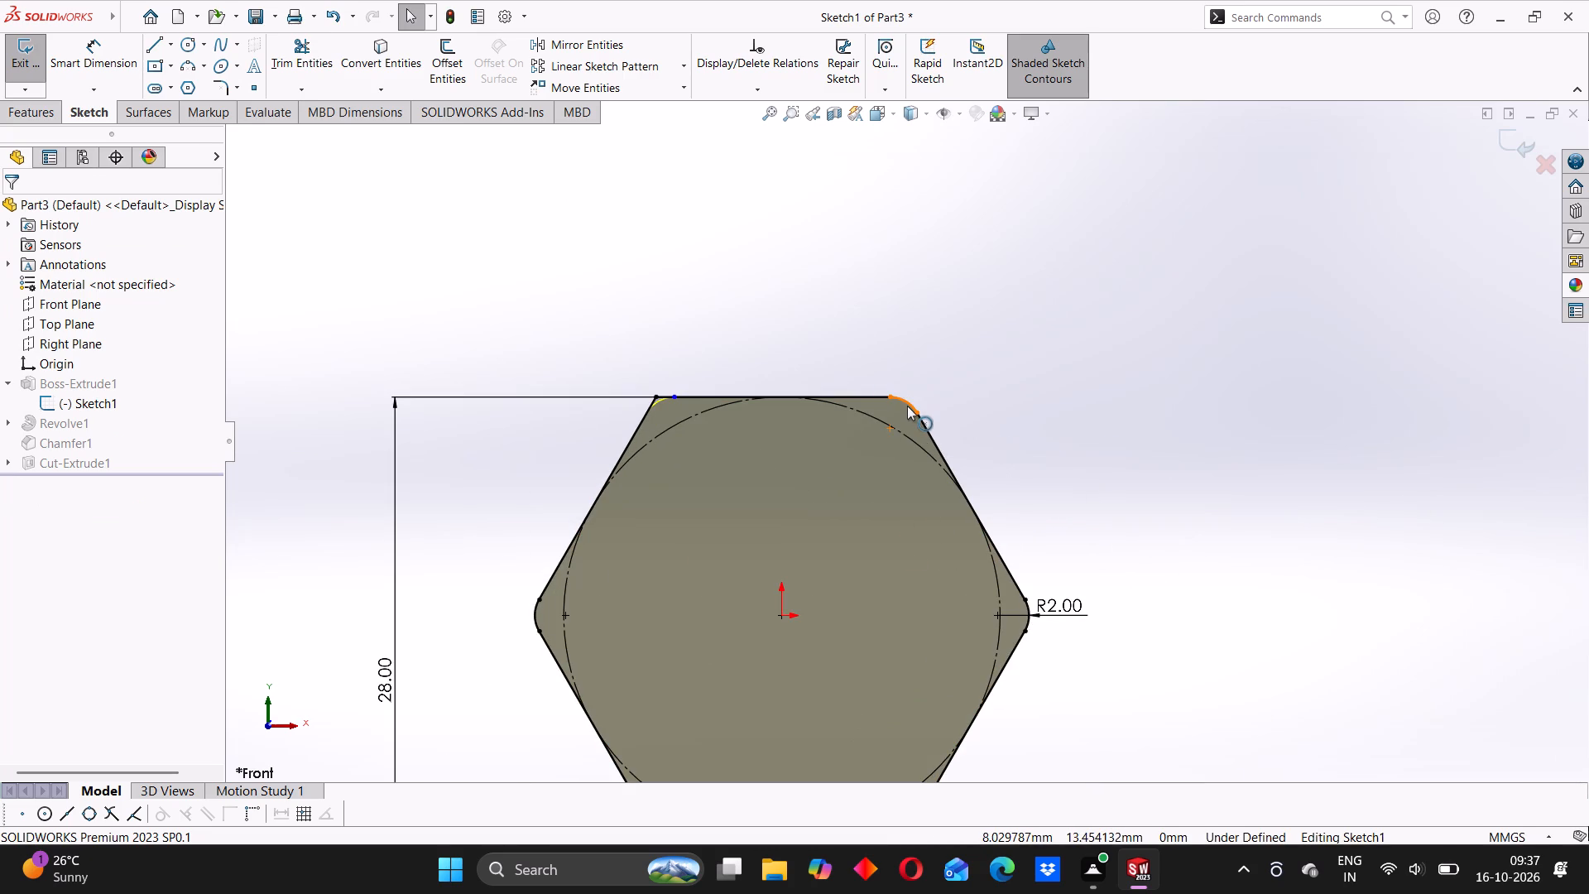
pyautogui.click(907, 406)
pyautogui.press('Delete')
pyautogui.scroll(3, 955, 611)
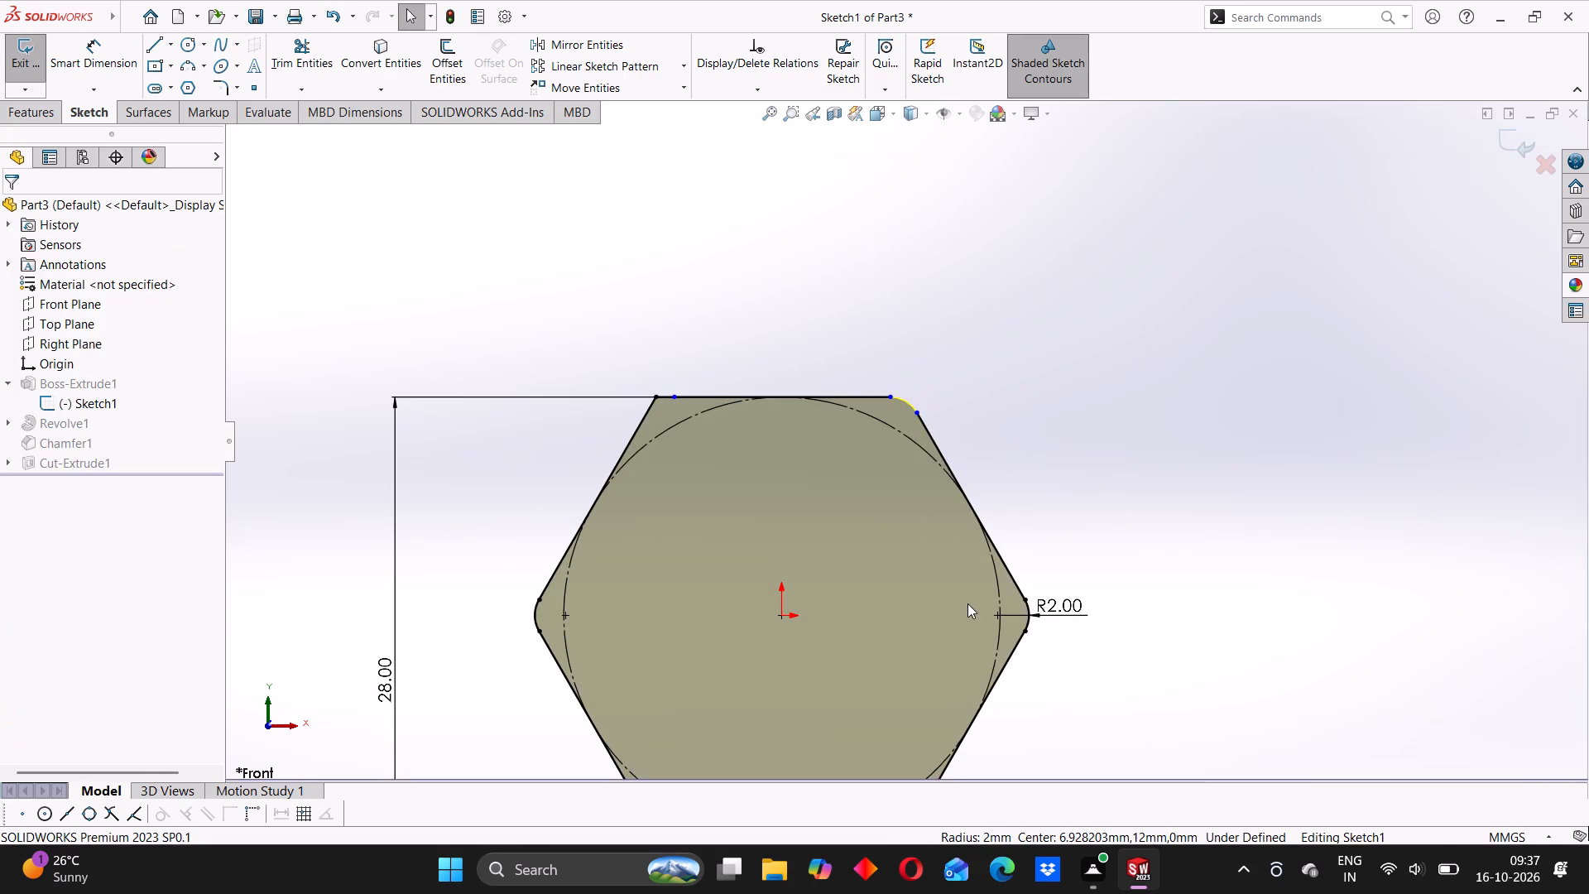
pyautogui.scroll(-3, 994, 587)
pyautogui.click(1001, 571)
pyautogui.press('Delete')
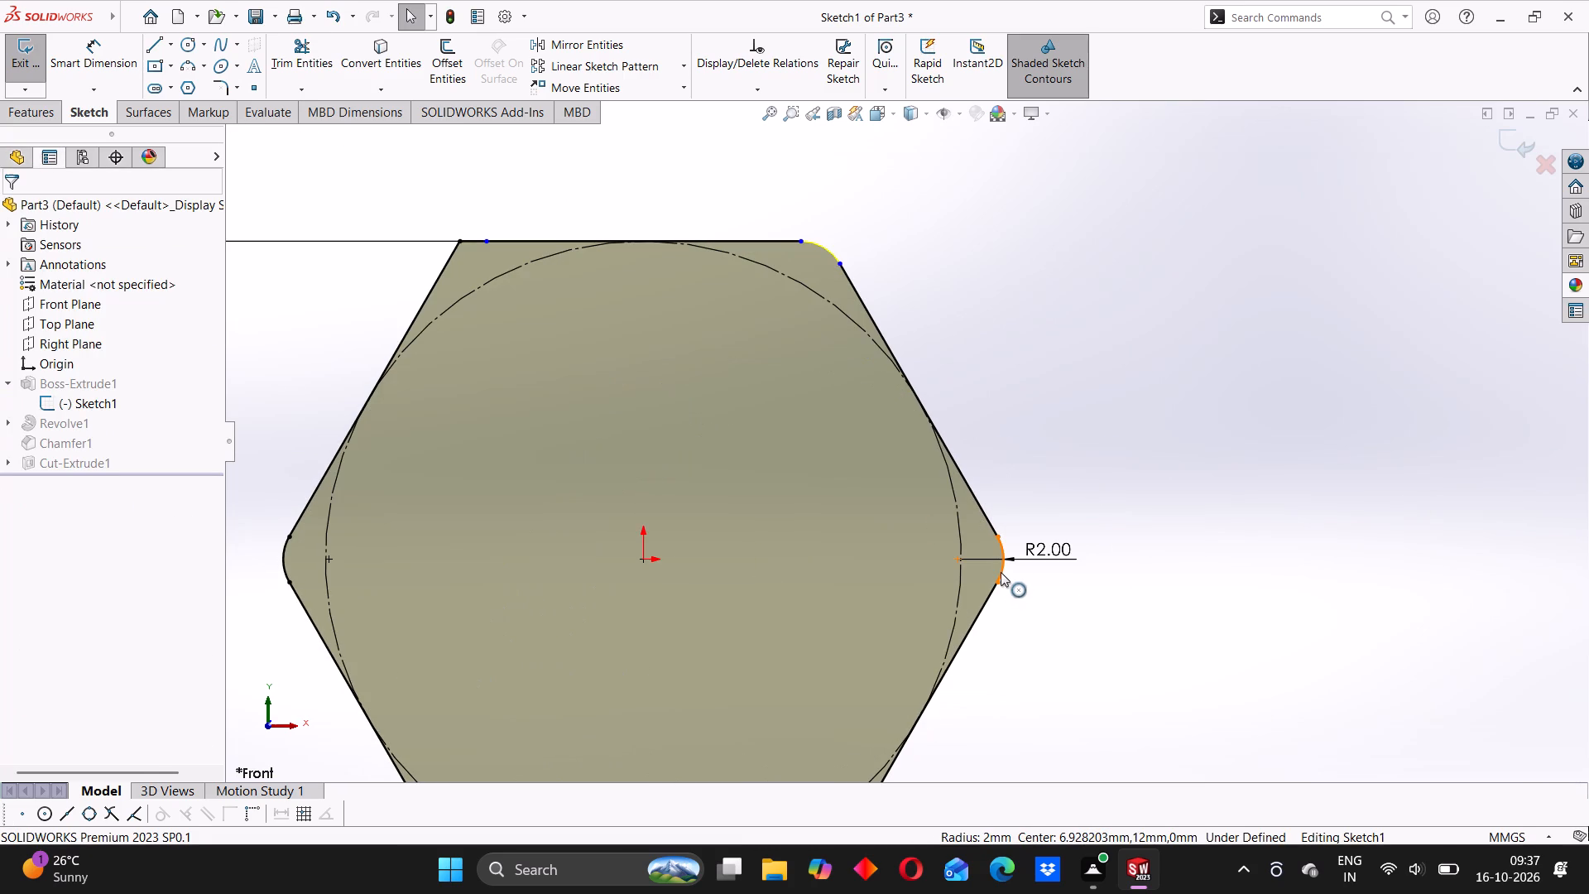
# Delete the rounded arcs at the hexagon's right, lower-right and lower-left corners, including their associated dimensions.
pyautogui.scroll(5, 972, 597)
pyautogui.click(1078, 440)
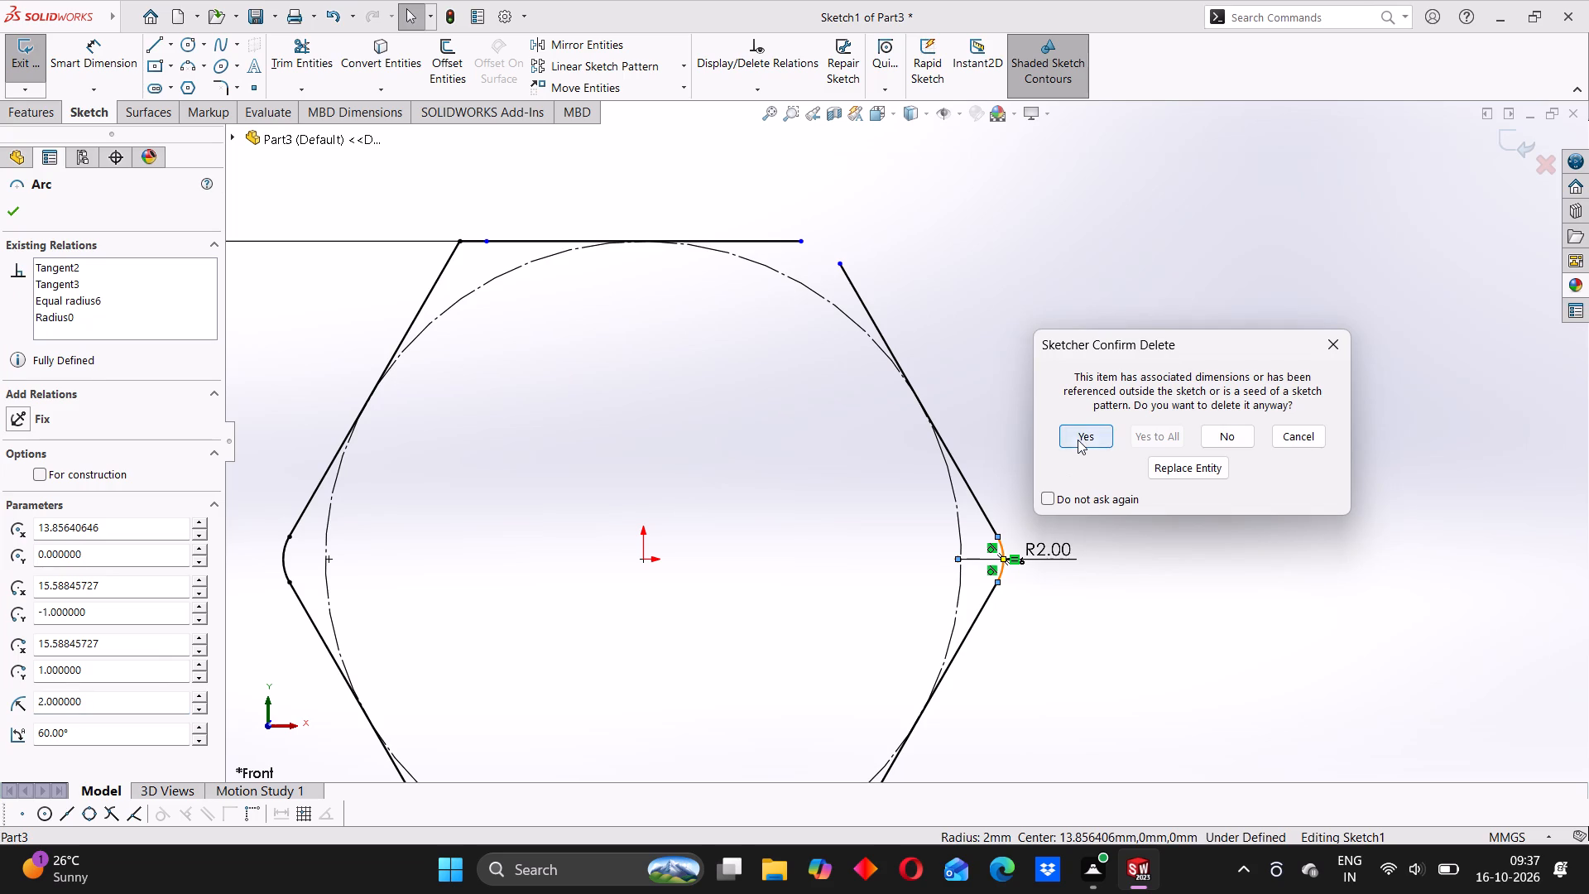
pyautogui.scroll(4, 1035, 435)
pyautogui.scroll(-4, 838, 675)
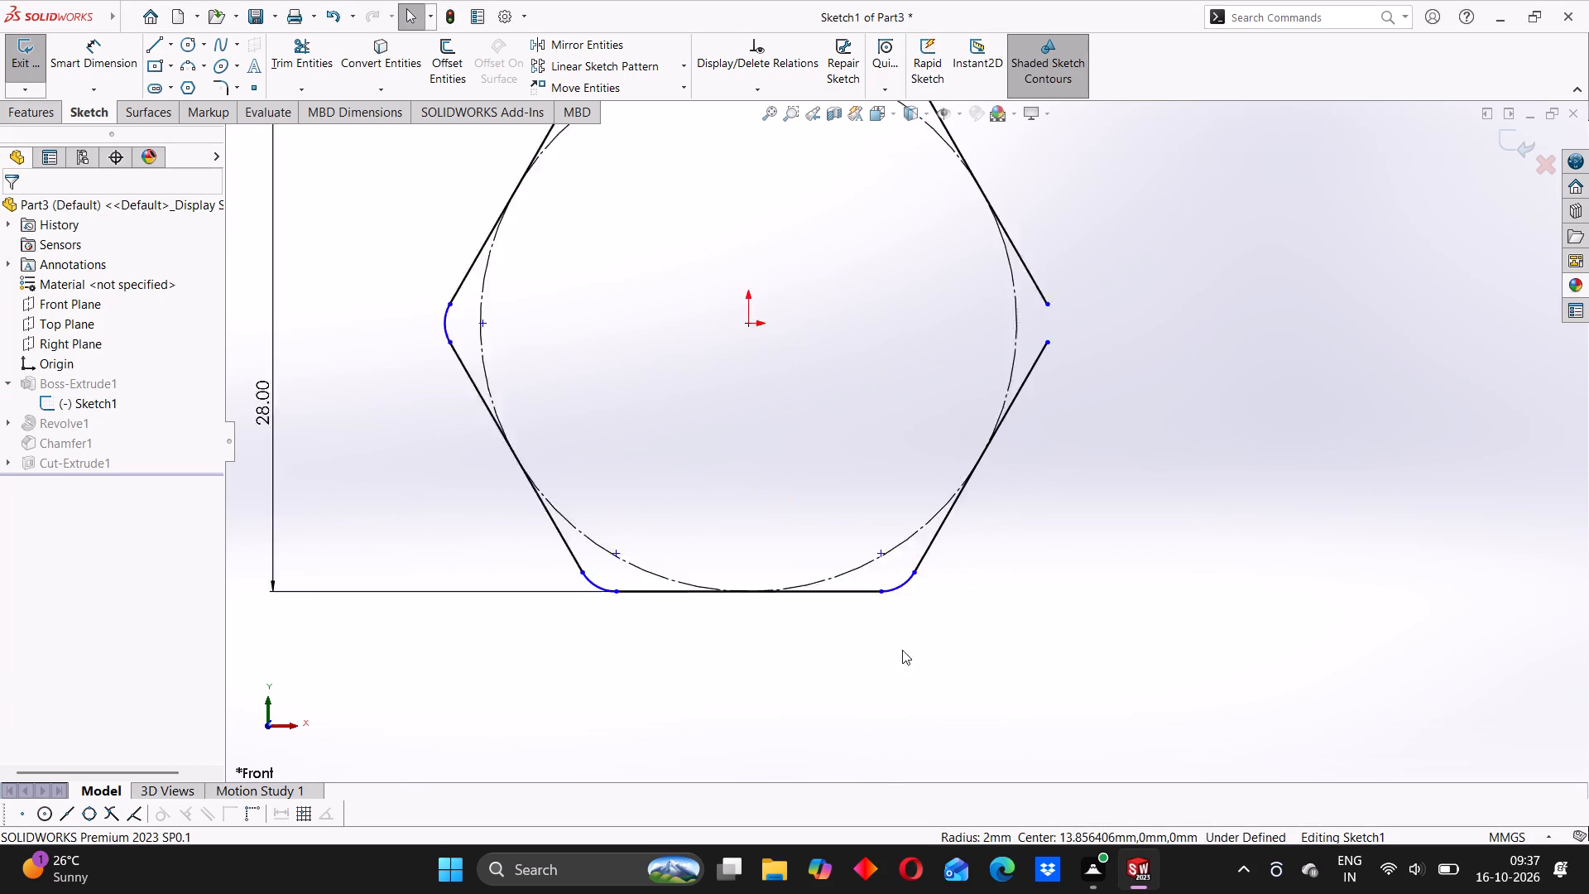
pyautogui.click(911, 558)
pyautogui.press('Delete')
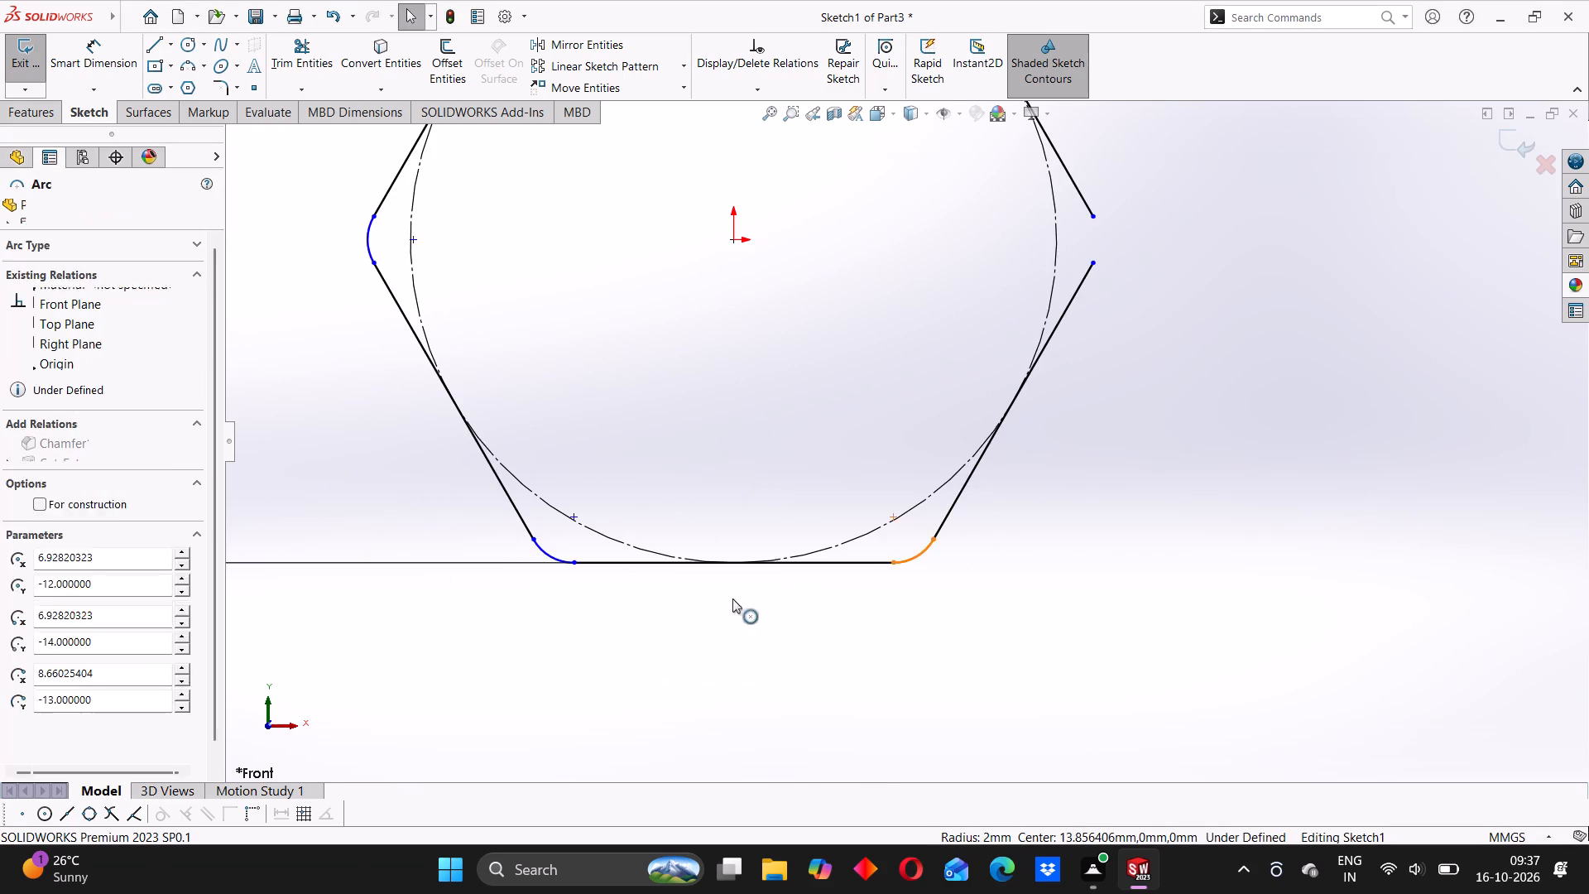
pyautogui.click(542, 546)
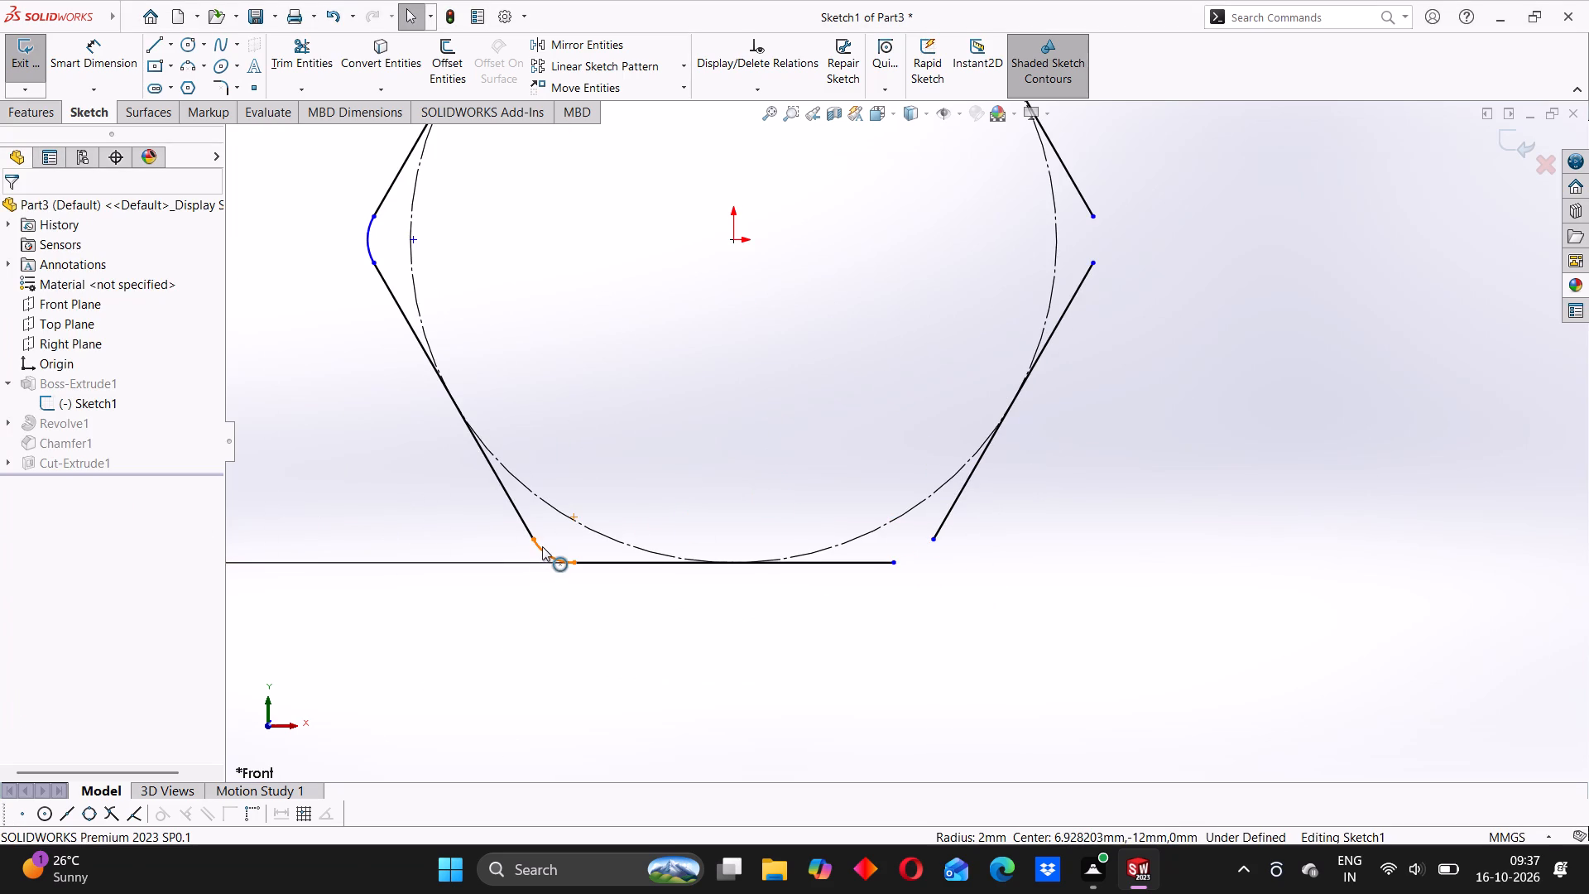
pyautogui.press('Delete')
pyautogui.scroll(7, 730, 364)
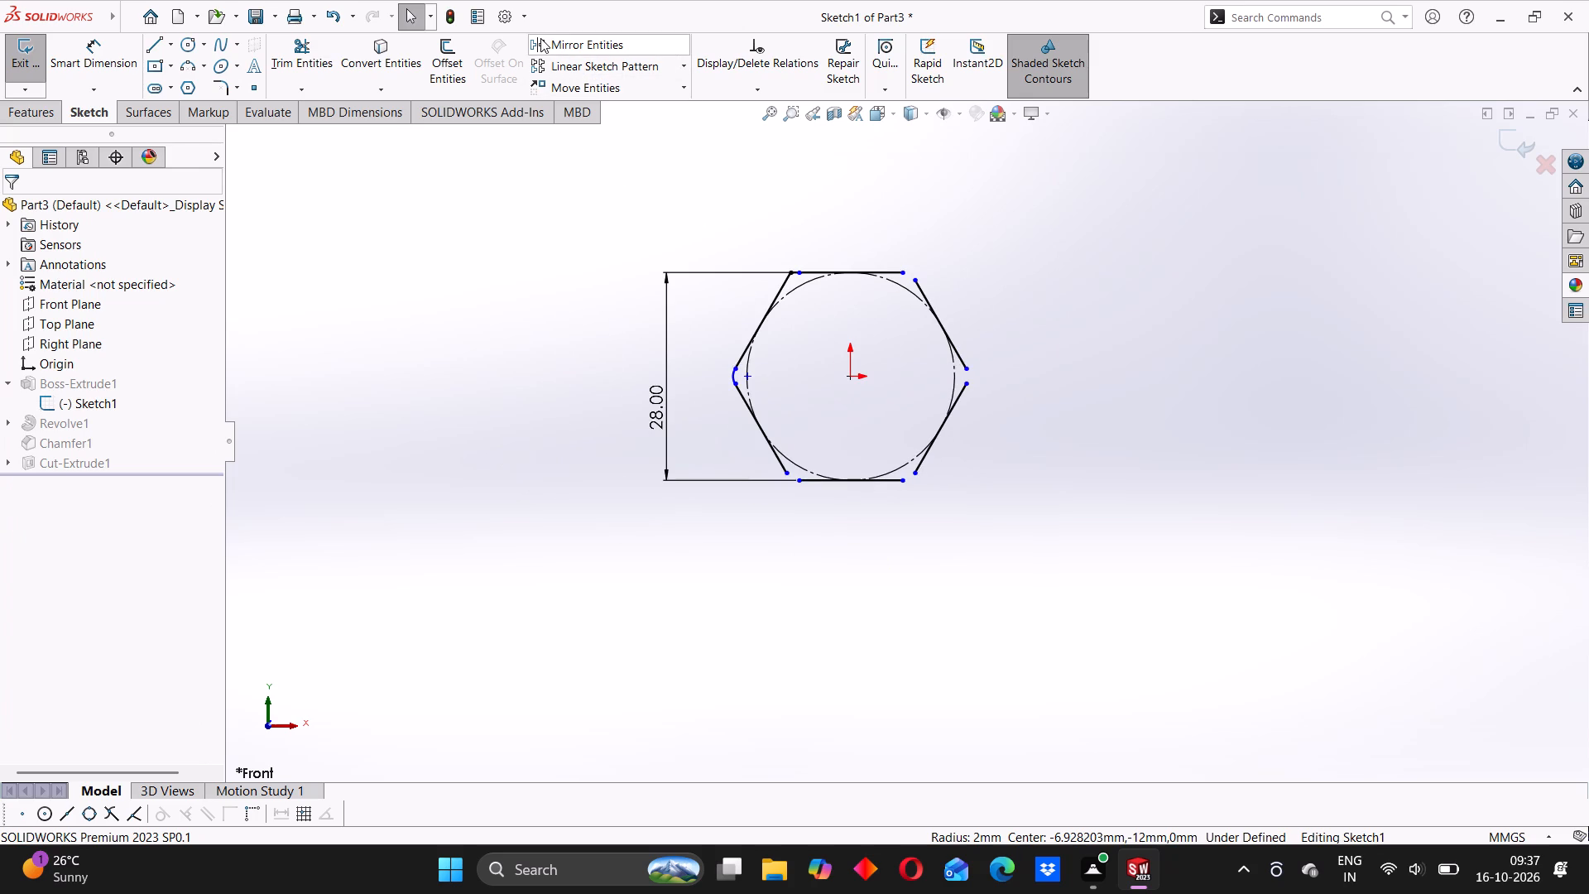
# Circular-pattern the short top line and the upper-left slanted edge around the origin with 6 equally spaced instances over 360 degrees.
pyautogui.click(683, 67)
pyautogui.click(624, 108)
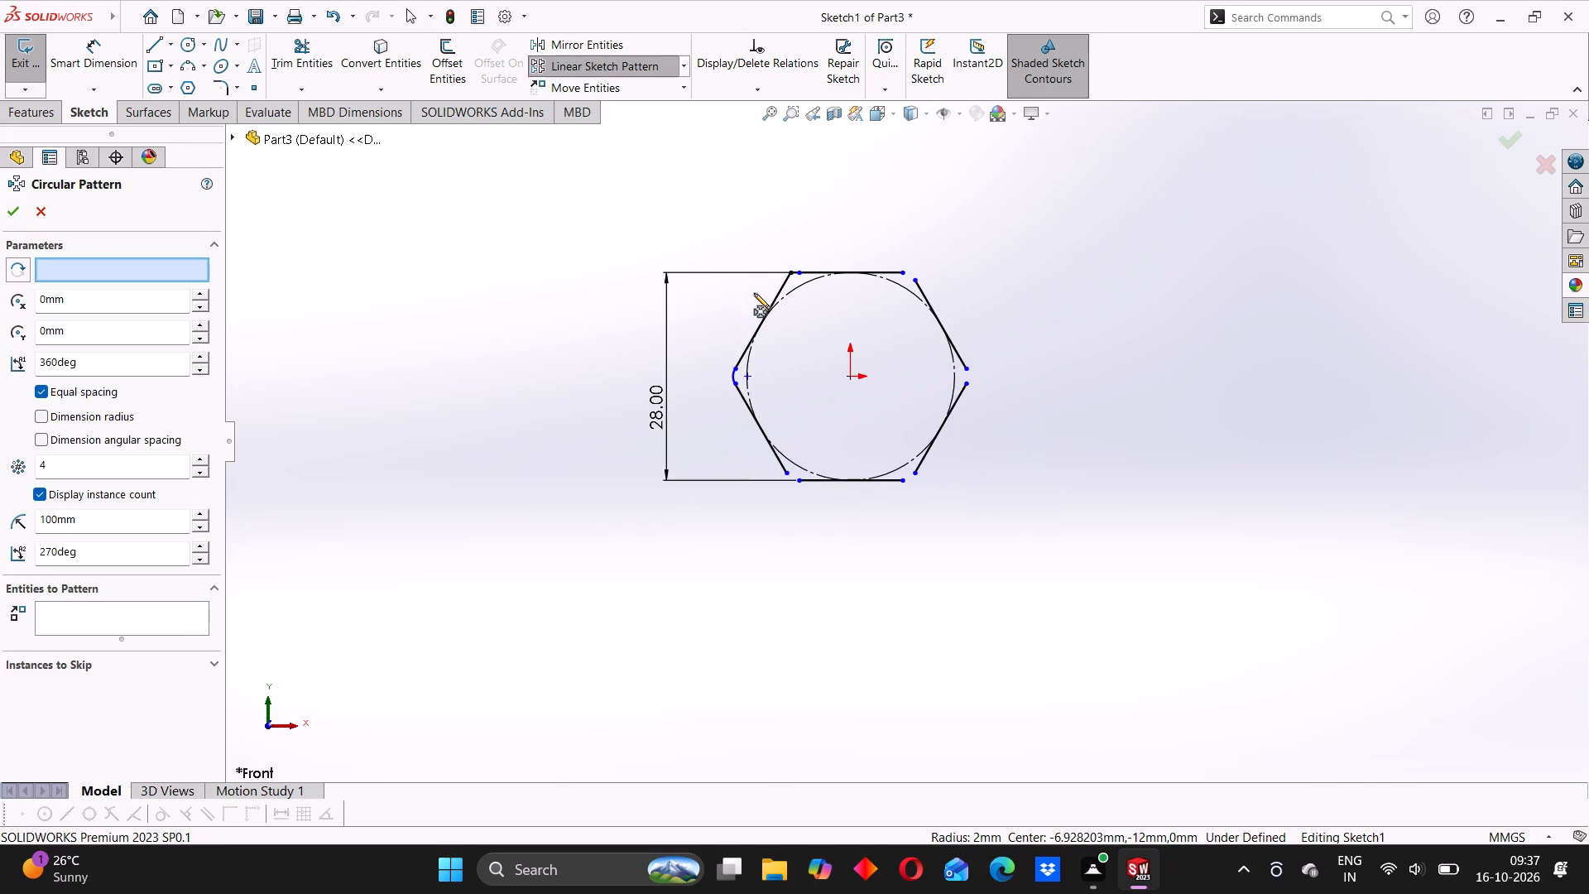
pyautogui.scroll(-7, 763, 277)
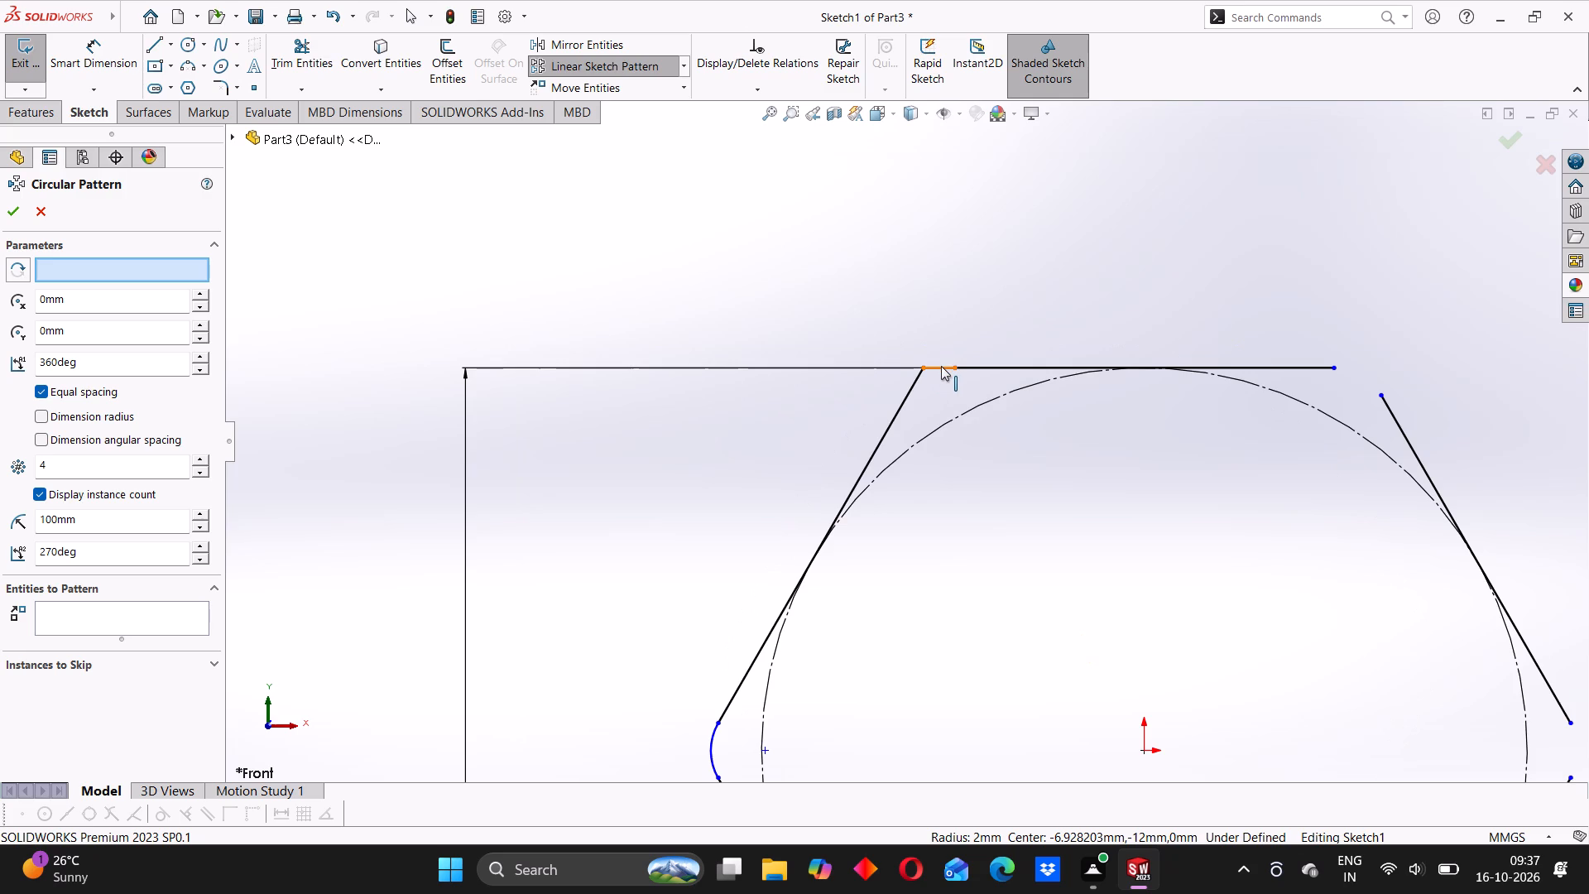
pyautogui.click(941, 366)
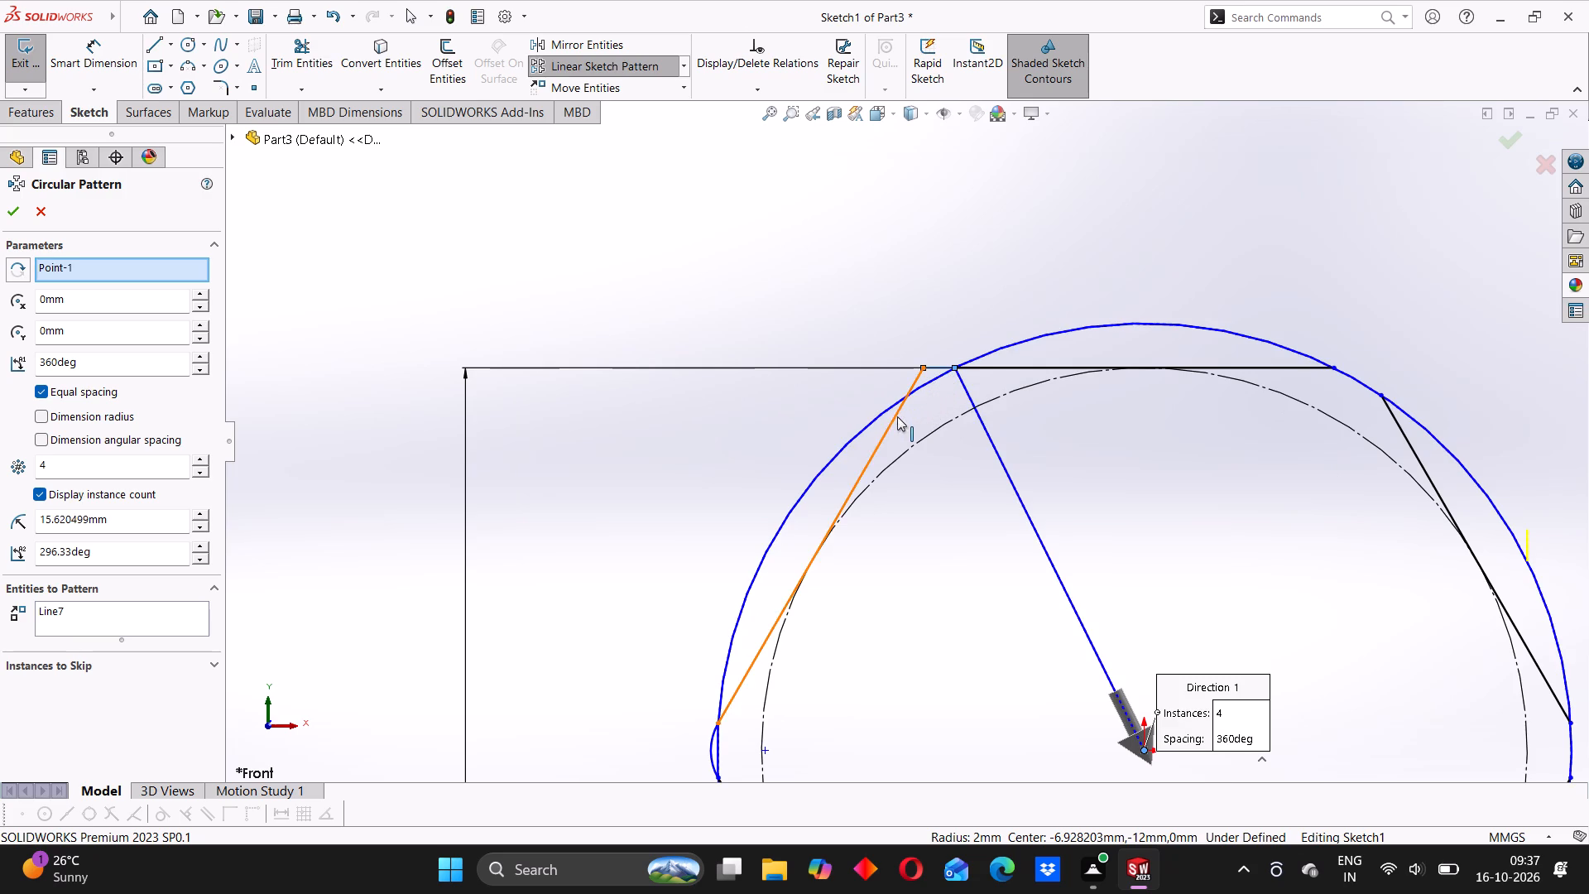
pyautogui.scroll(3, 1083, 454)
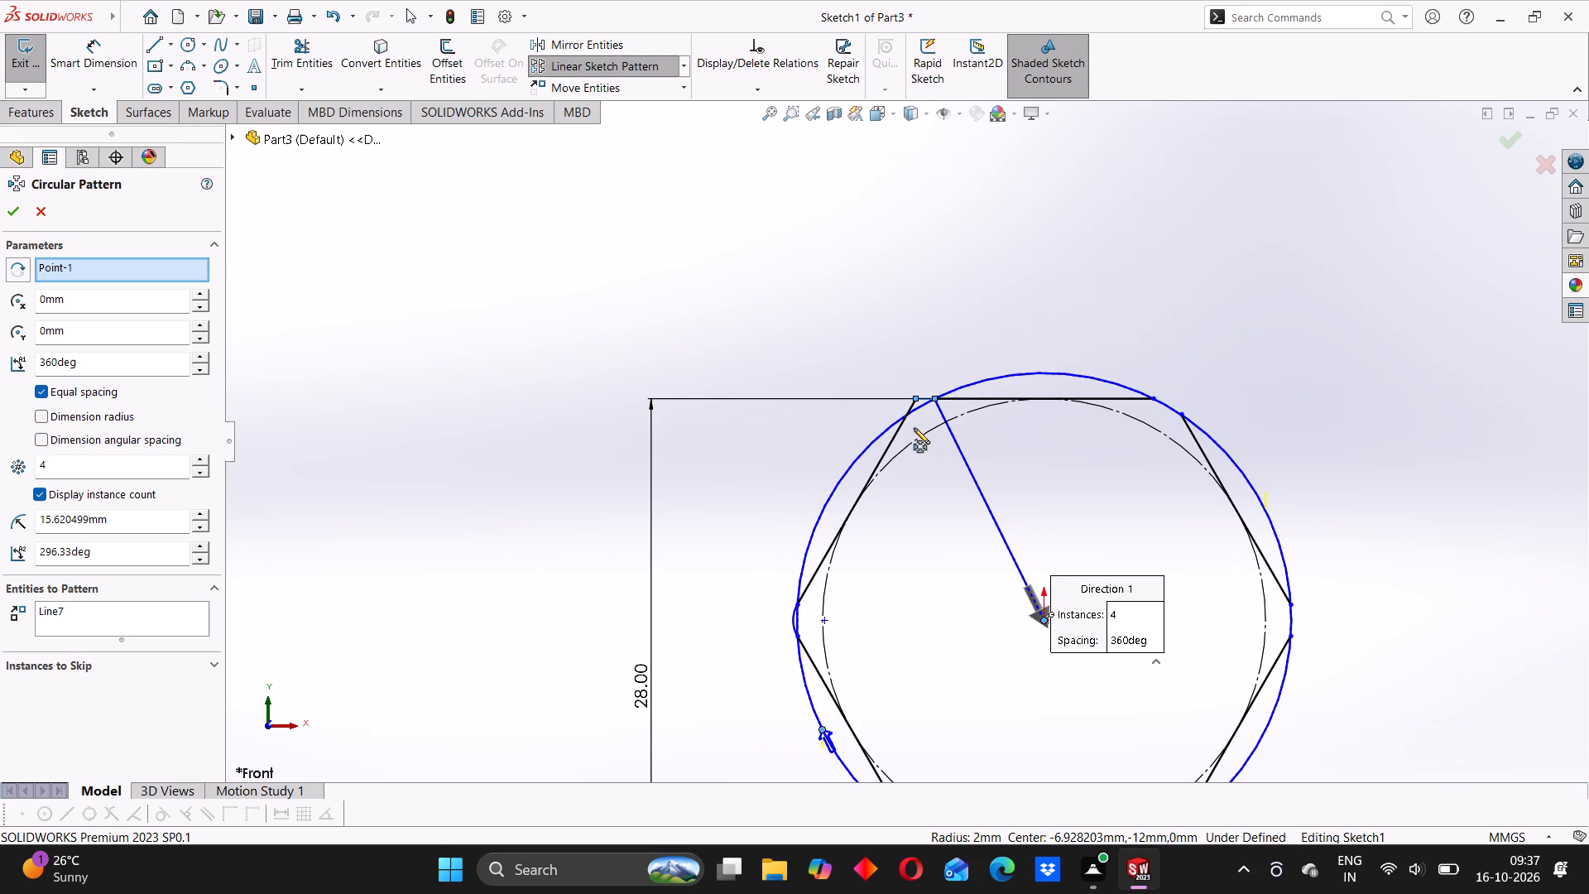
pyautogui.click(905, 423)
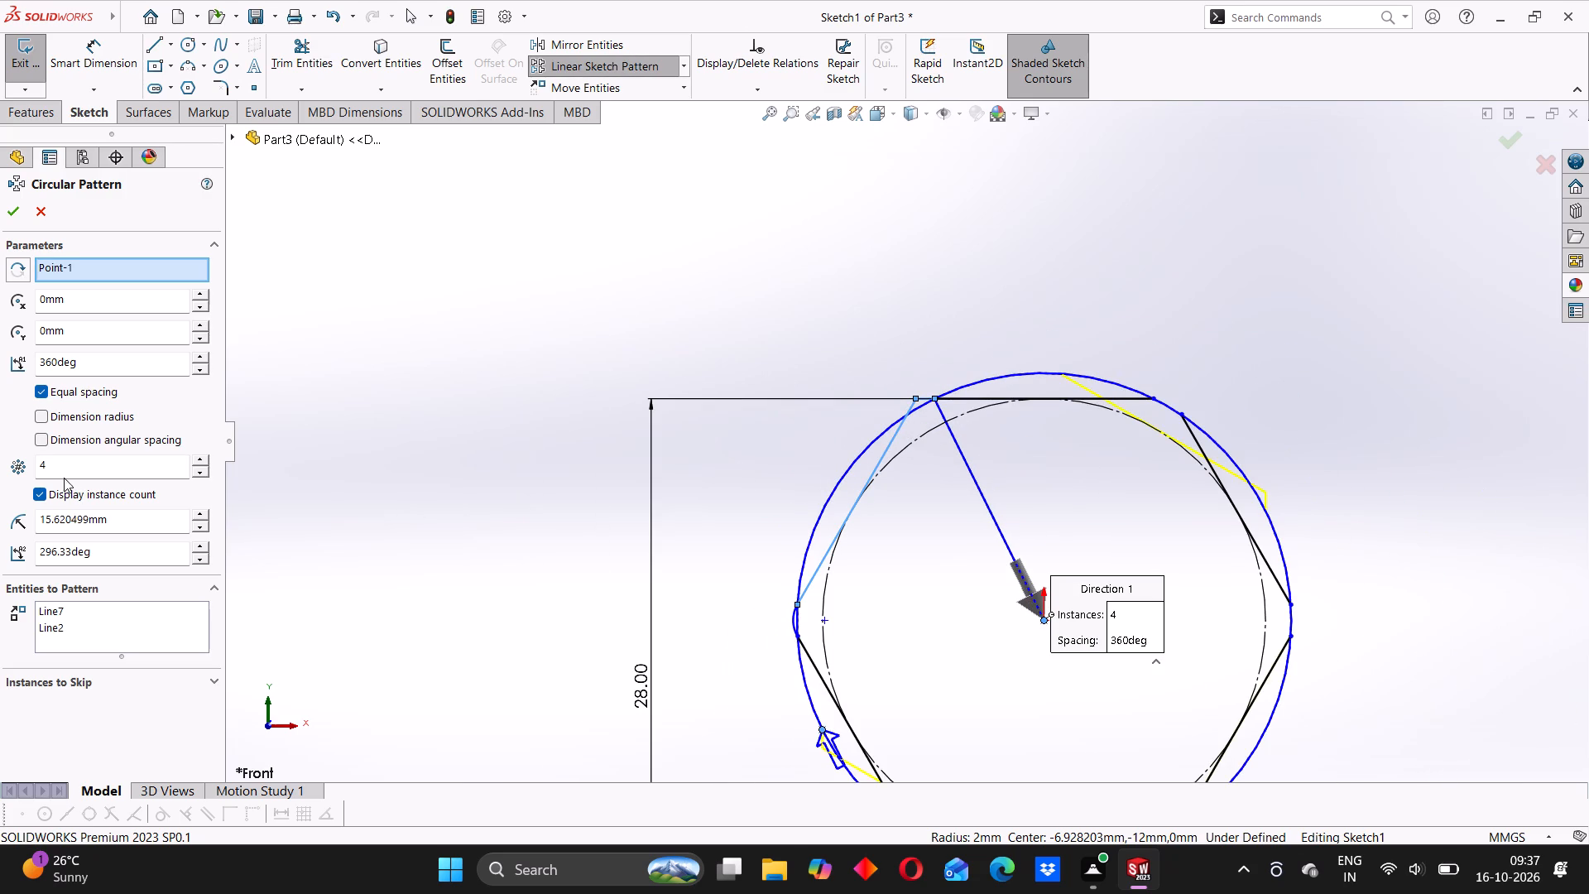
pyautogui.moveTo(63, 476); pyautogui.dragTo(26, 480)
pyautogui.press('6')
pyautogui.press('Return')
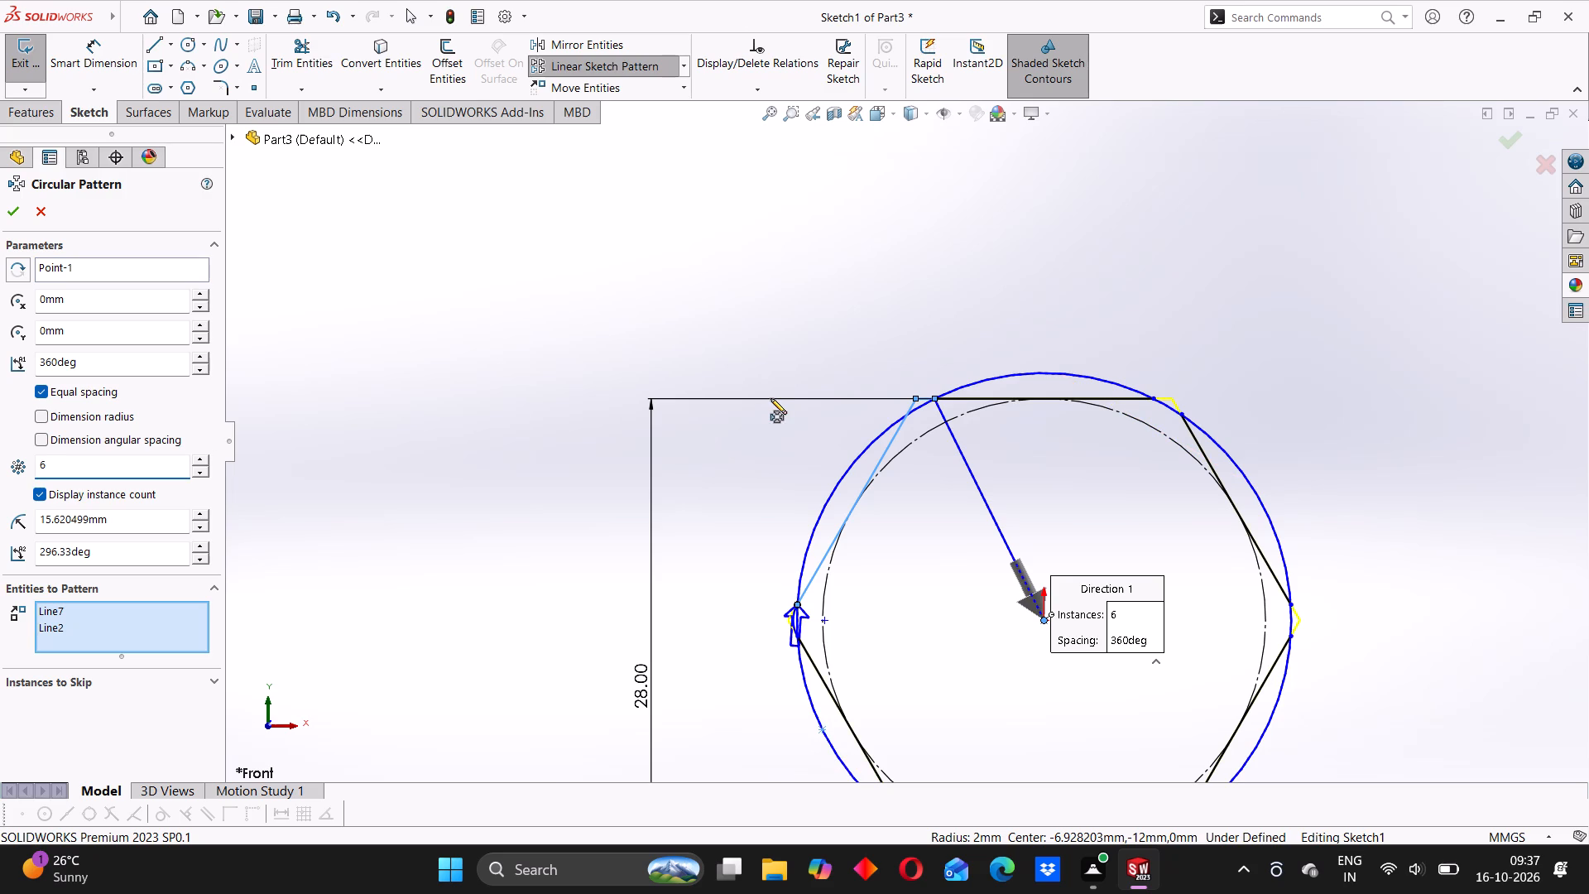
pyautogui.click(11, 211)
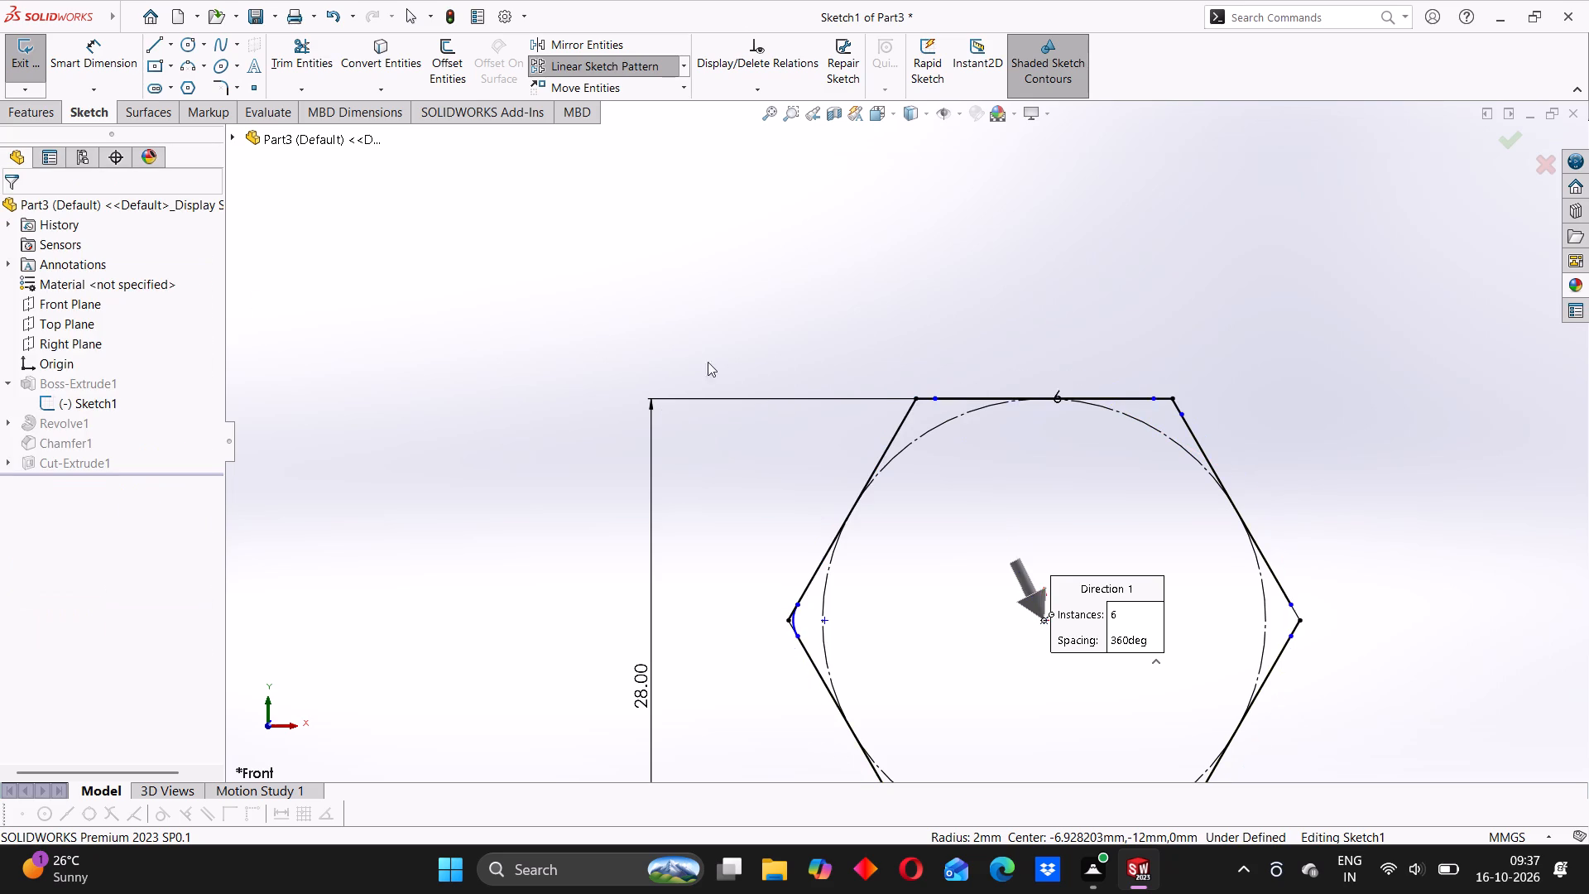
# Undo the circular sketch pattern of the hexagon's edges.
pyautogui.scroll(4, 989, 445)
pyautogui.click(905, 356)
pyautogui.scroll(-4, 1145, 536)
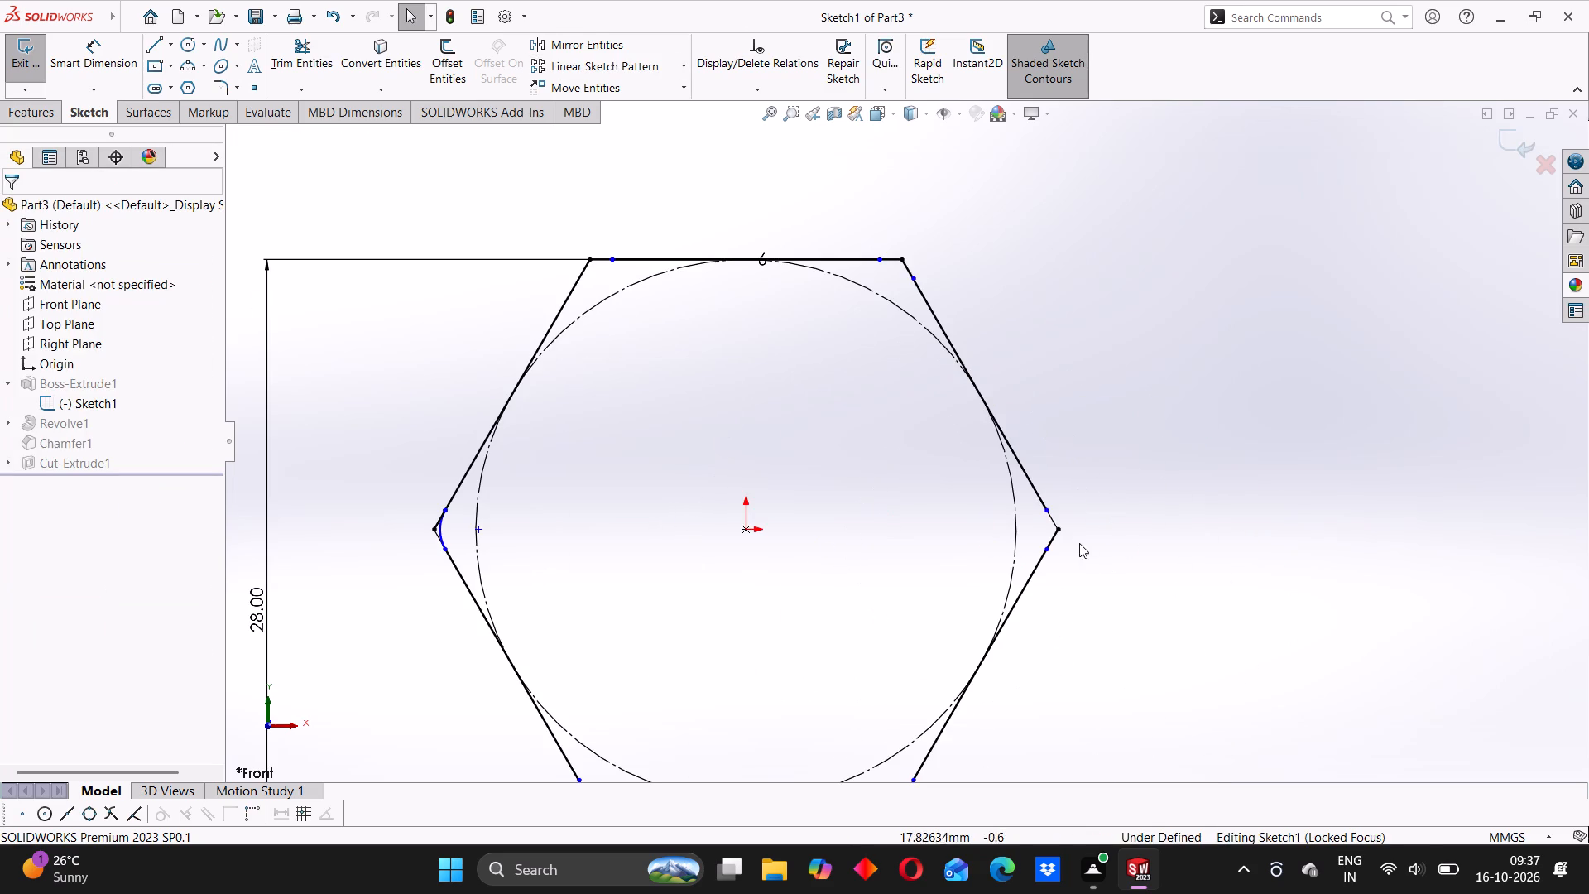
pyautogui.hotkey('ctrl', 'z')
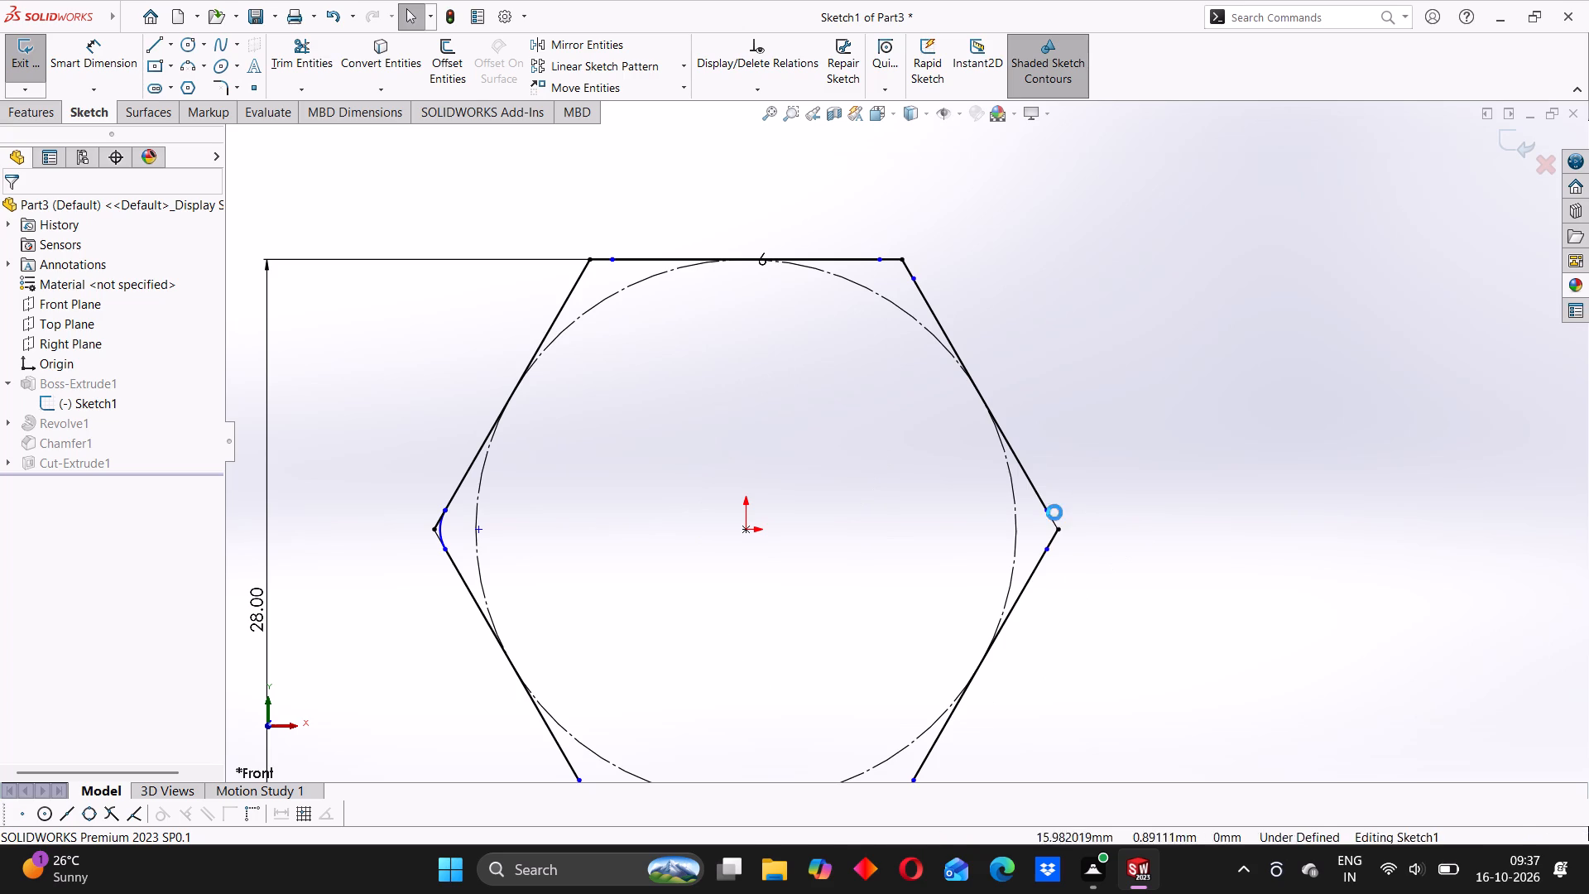
# Delete all the entities and dimensions of the old hexagon sketch.
pyautogui.keyDown('ctrl'); pyautogui.scroll(4, 1055, 515); pyautogui.keyUp('ctrl')
pyautogui.moveTo(529, 231); pyautogui.dragTo(910, 301)
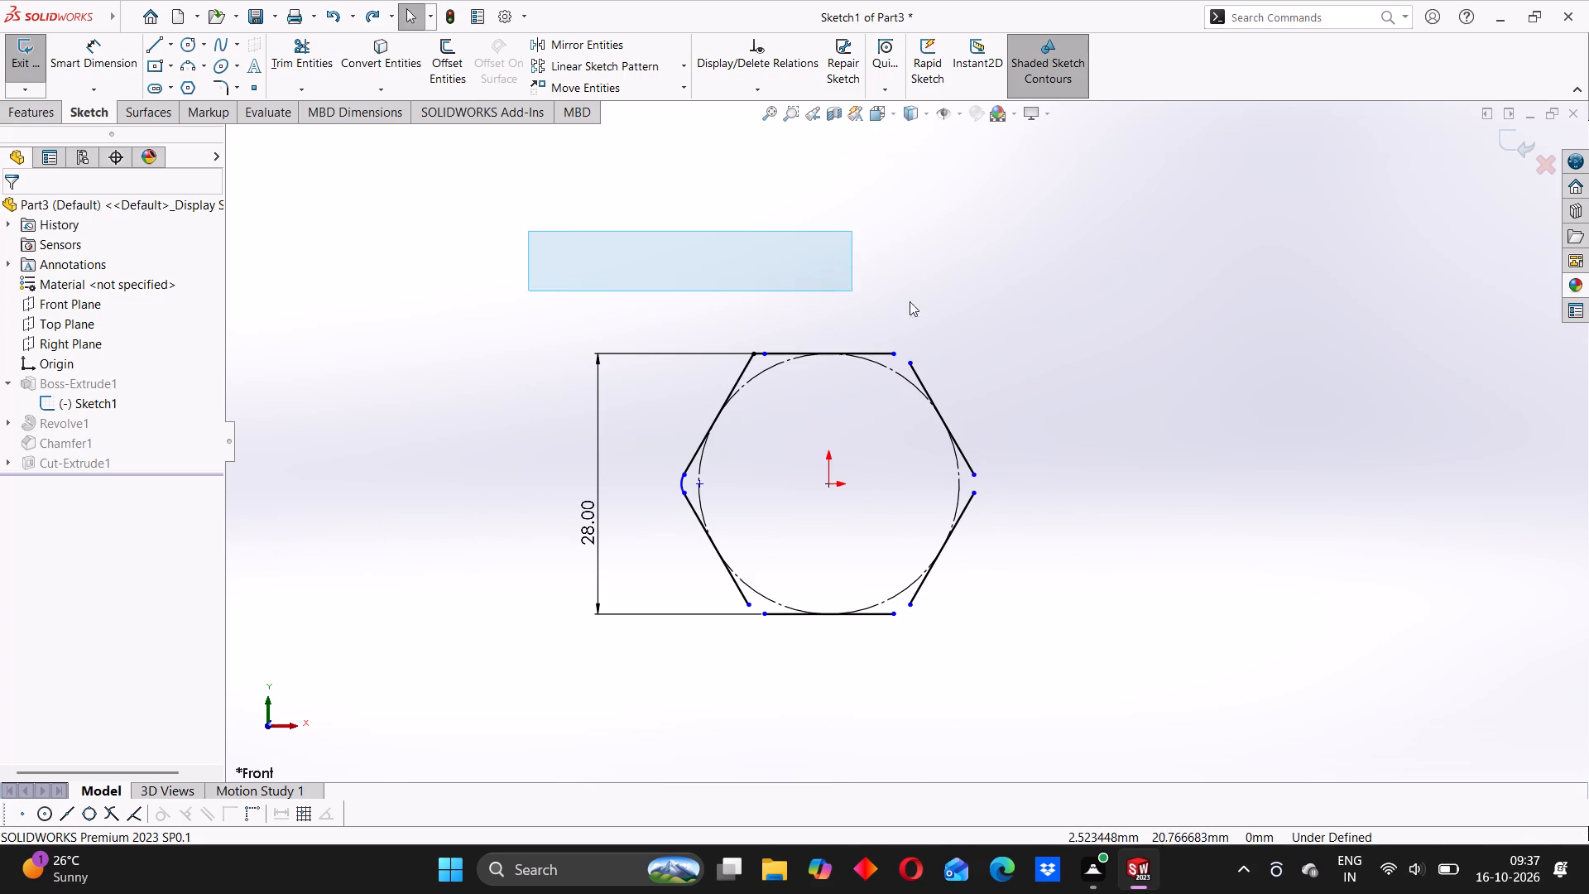
pyautogui.moveTo(910, 301); pyautogui.dragTo(1128, 690)
pyautogui.press('Delete')
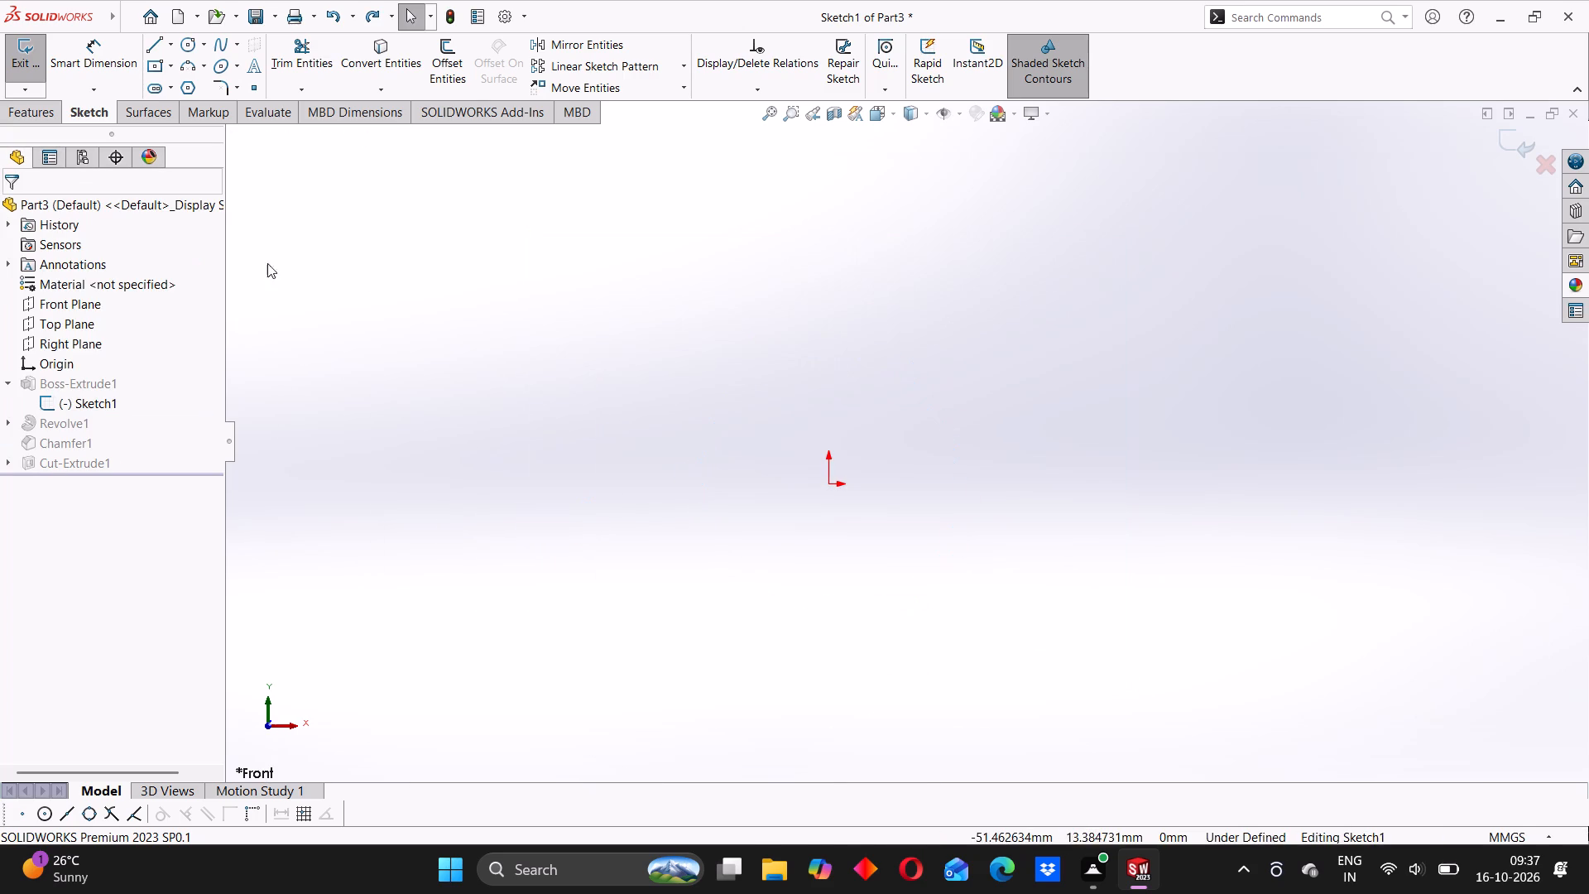
# Sketch a six-sided polygon centred on the origin, defined by an inscribed circle about 31.58 mm in diameter.
pyautogui.click(186, 87)
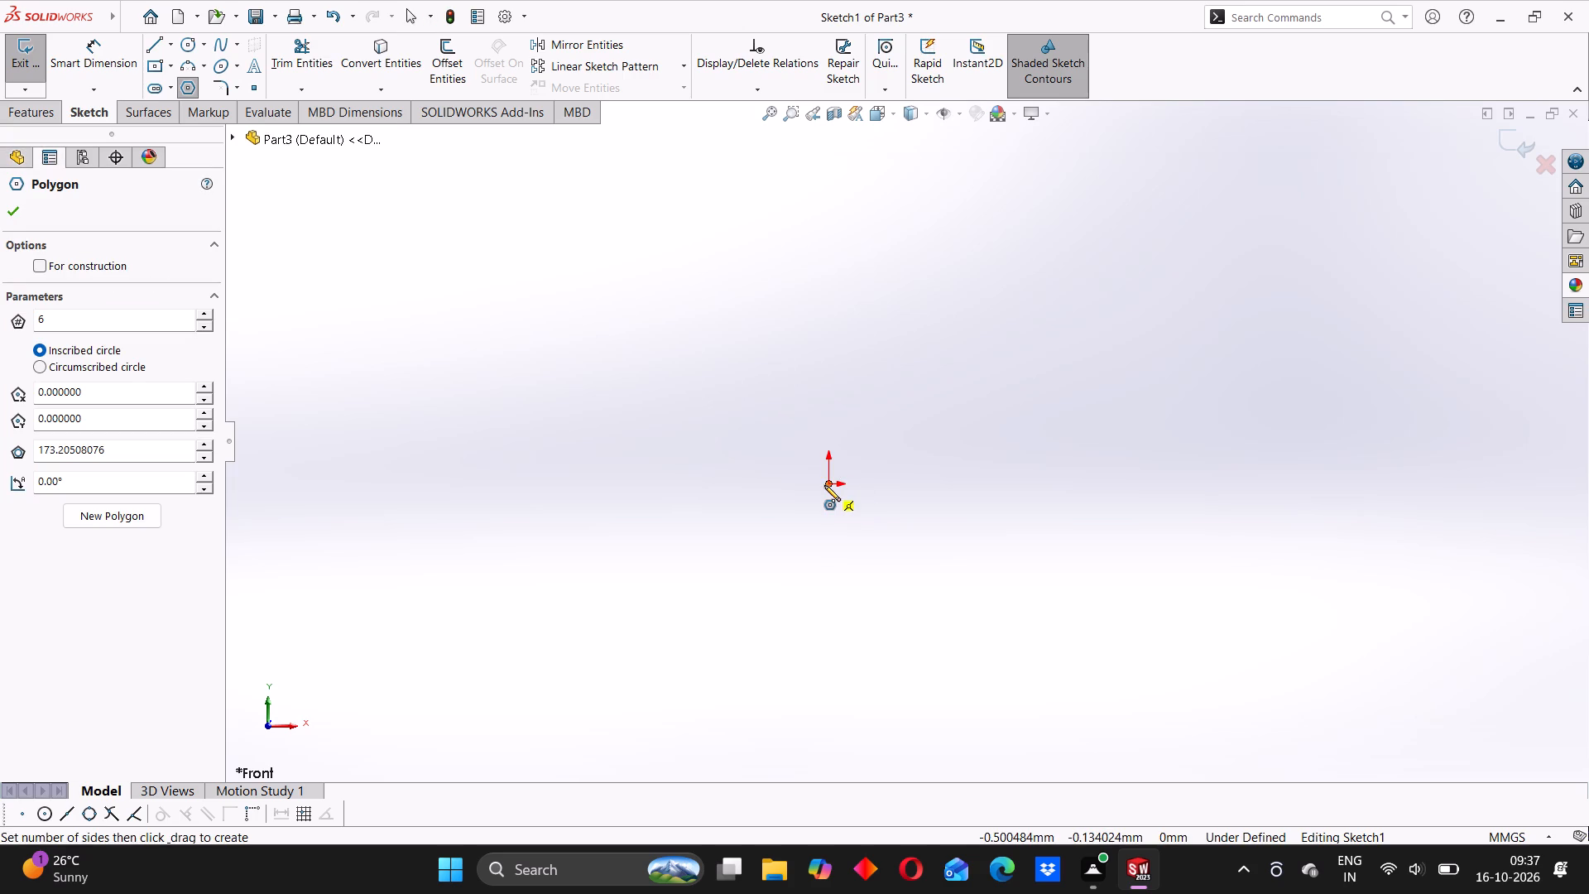
pyautogui.click(824, 485)
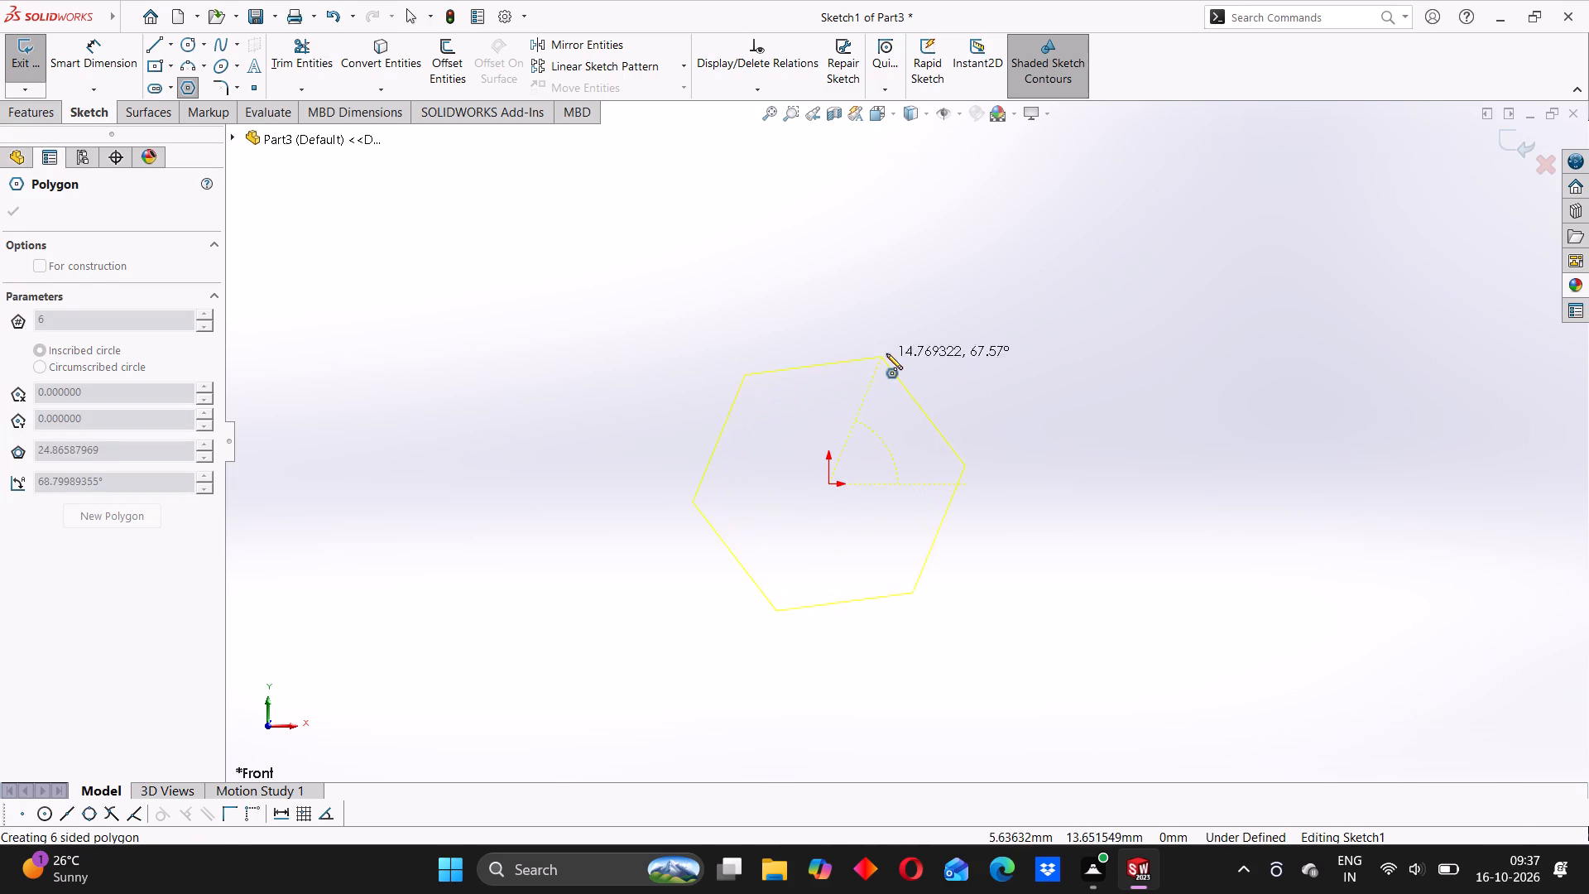
pyautogui.click(908, 334)
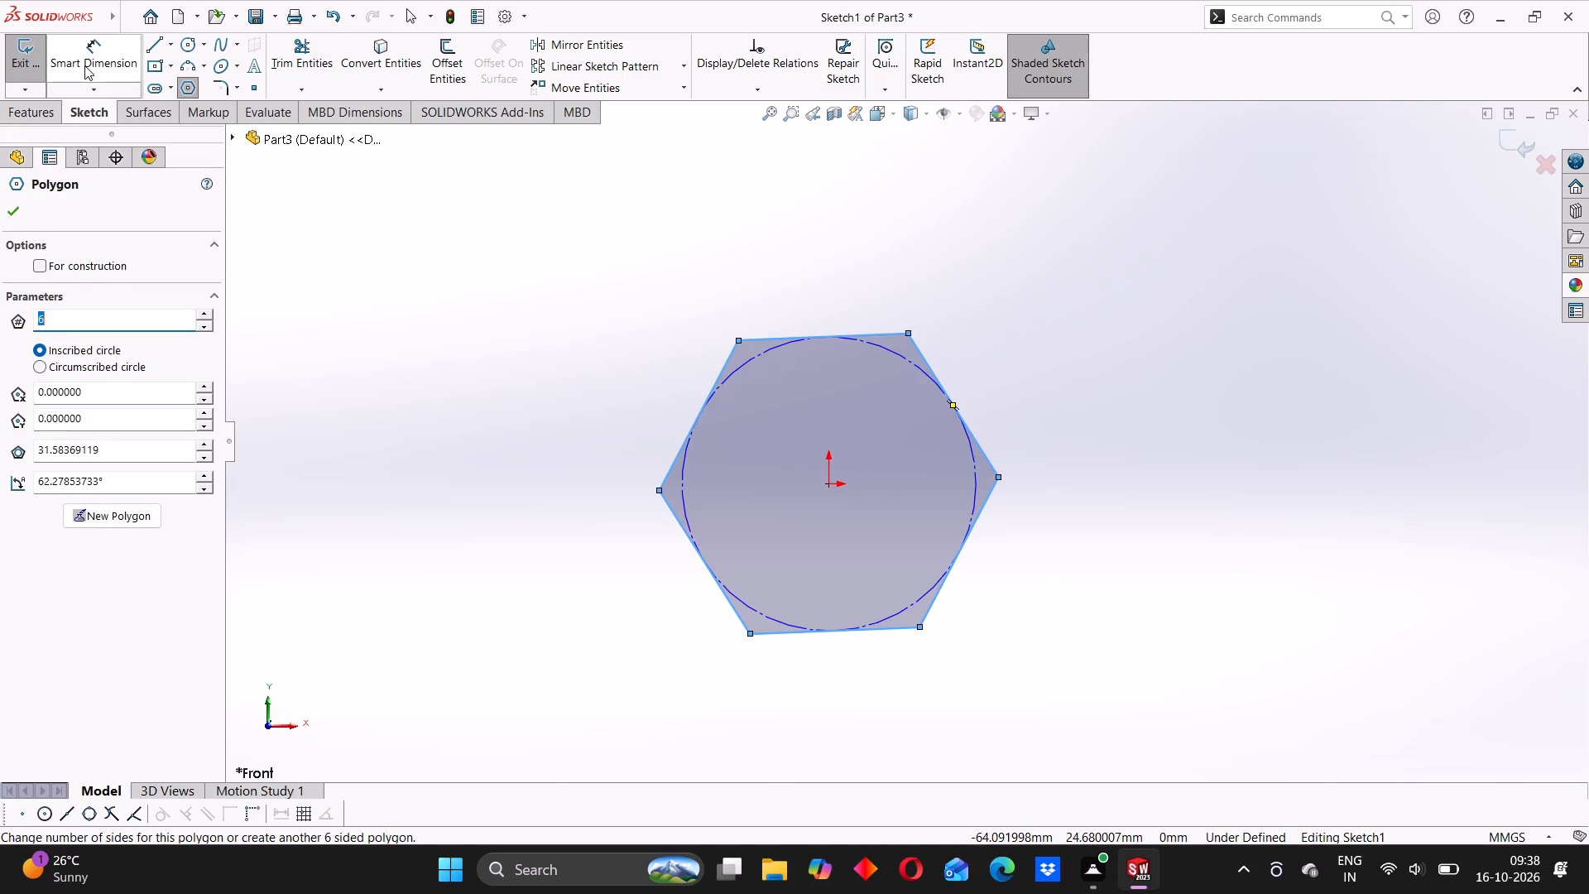
# Dimension the distance between the hexagon's top and bottom edges as 28 mm.
pyautogui.click(84, 65)
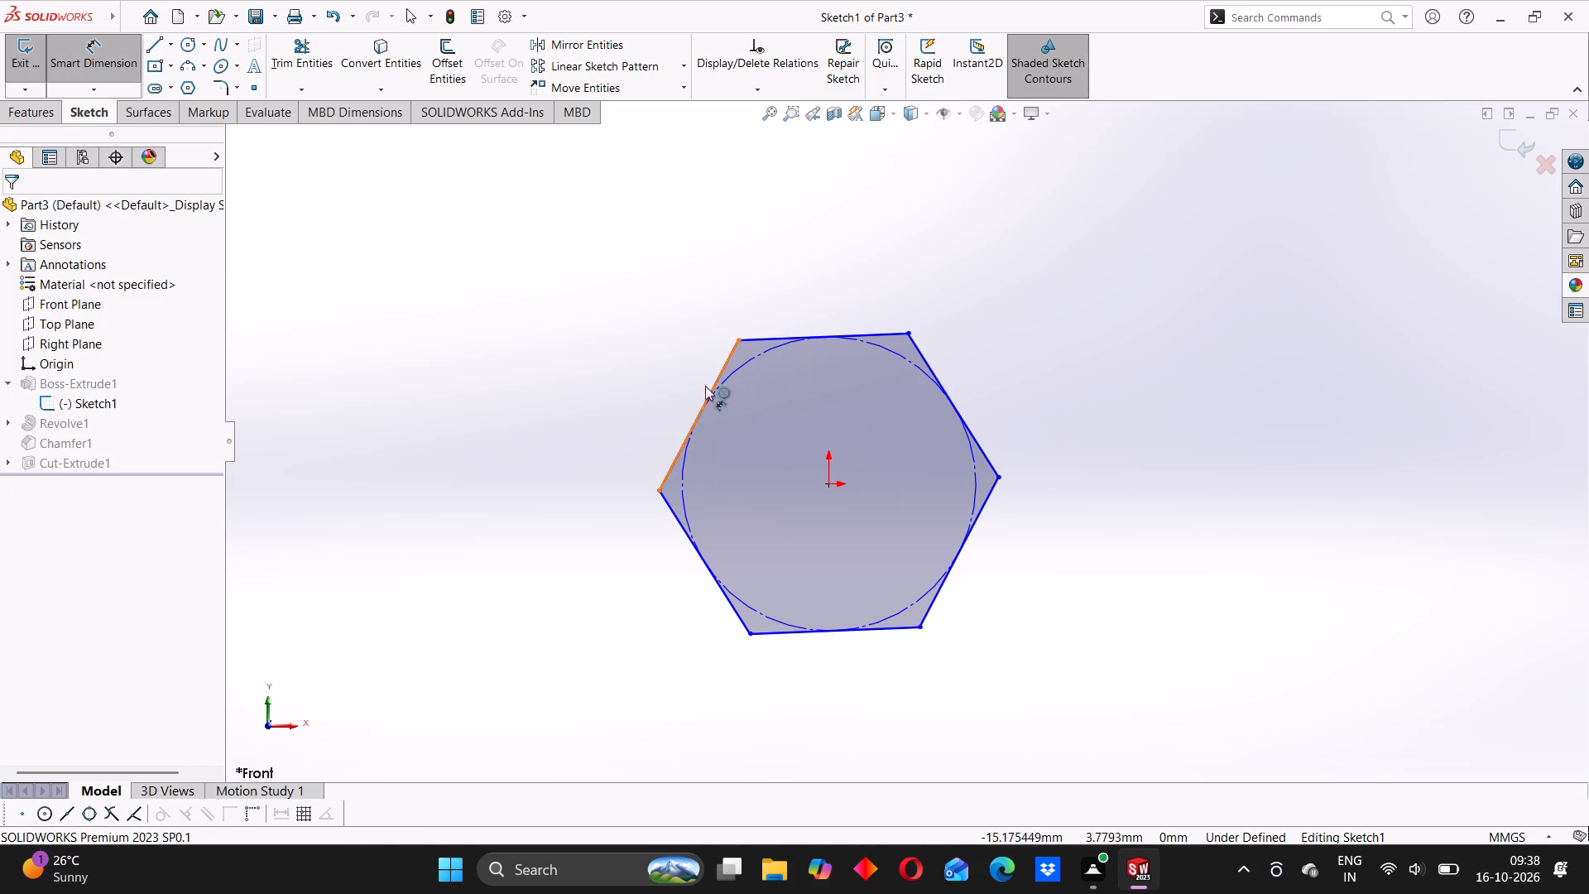
pyautogui.click(754, 338)
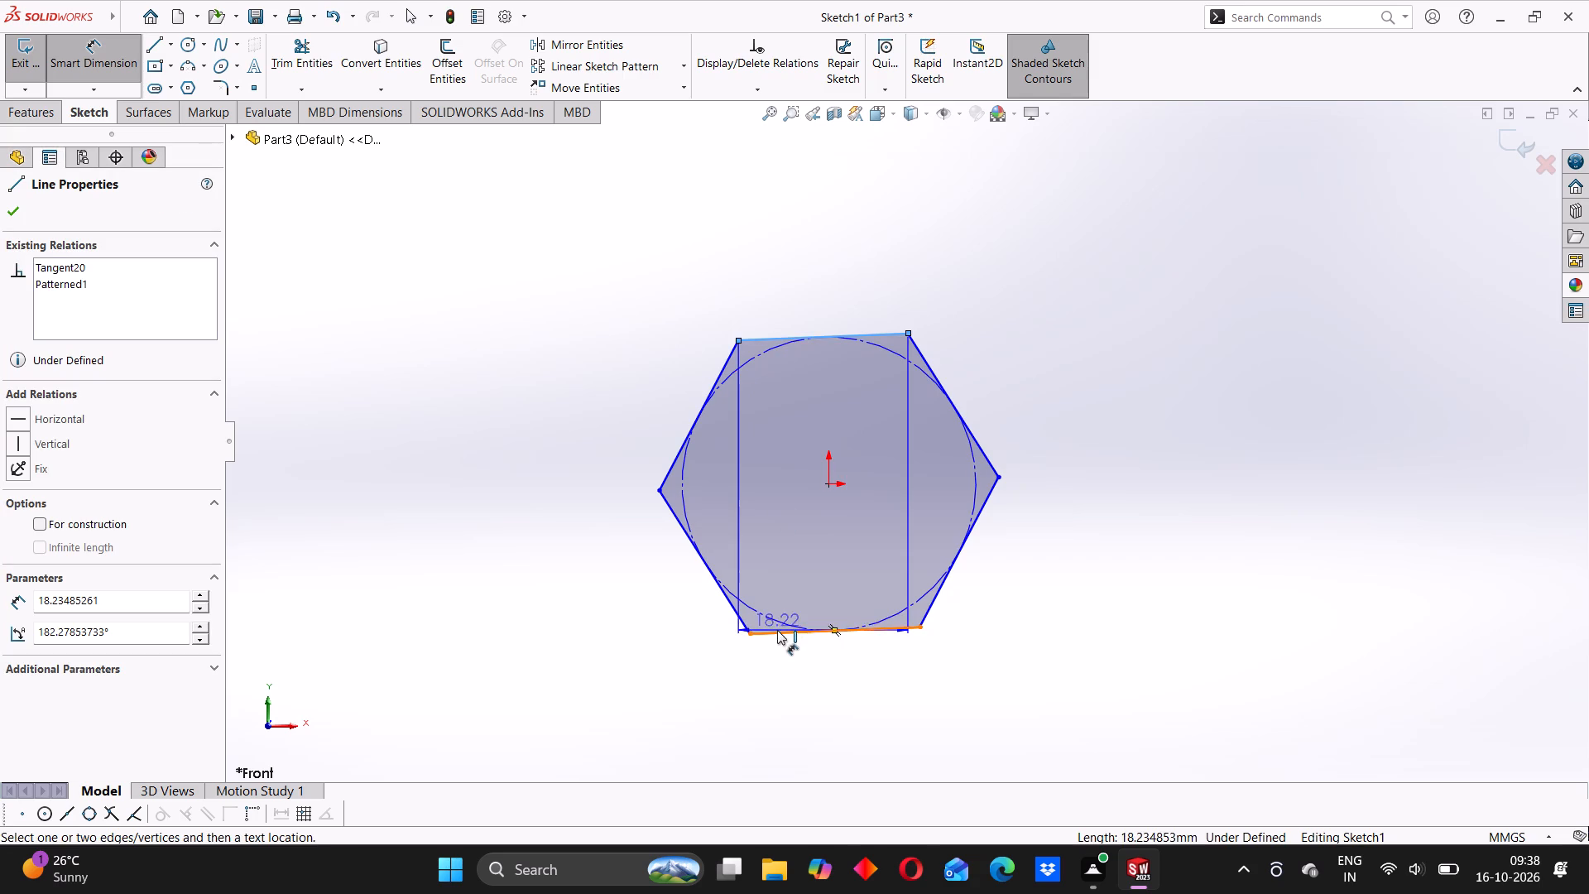
pyautogui.click(777, 632)
pyautogui.click(604, 518)
pyautogui.write('28')
pyautogui.press('Return')
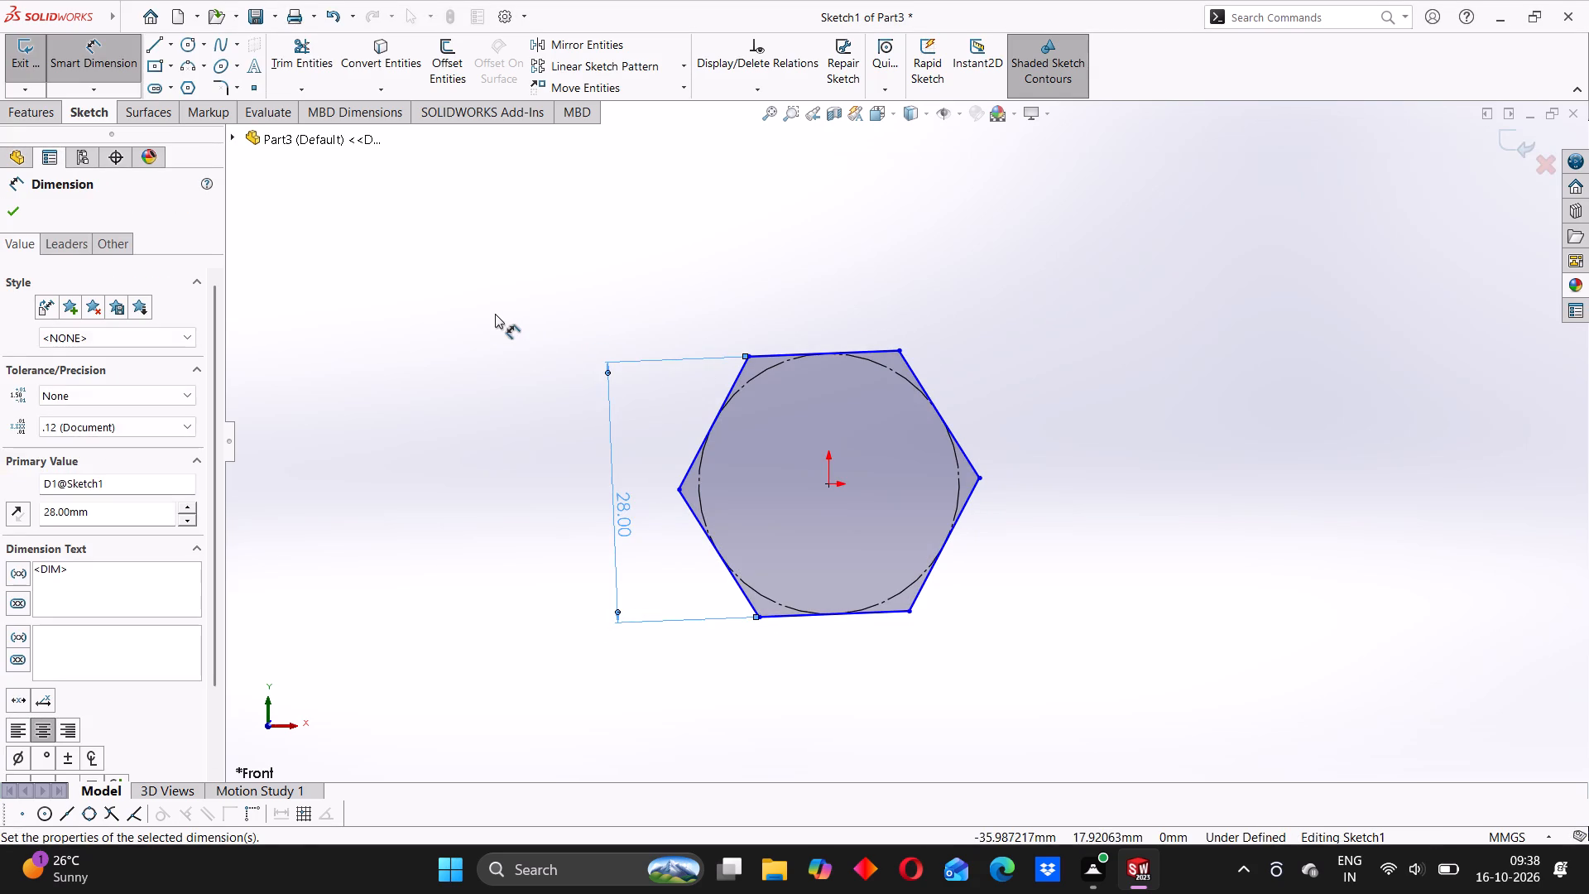
pyautogui.click(498, 312)
pyautogui.press('Escape')
# Make the hexagon's top edge horizontal, exit the sketch to rebuild the part, and dismiss the rebuild report.
pyautogui.click(774, 353)
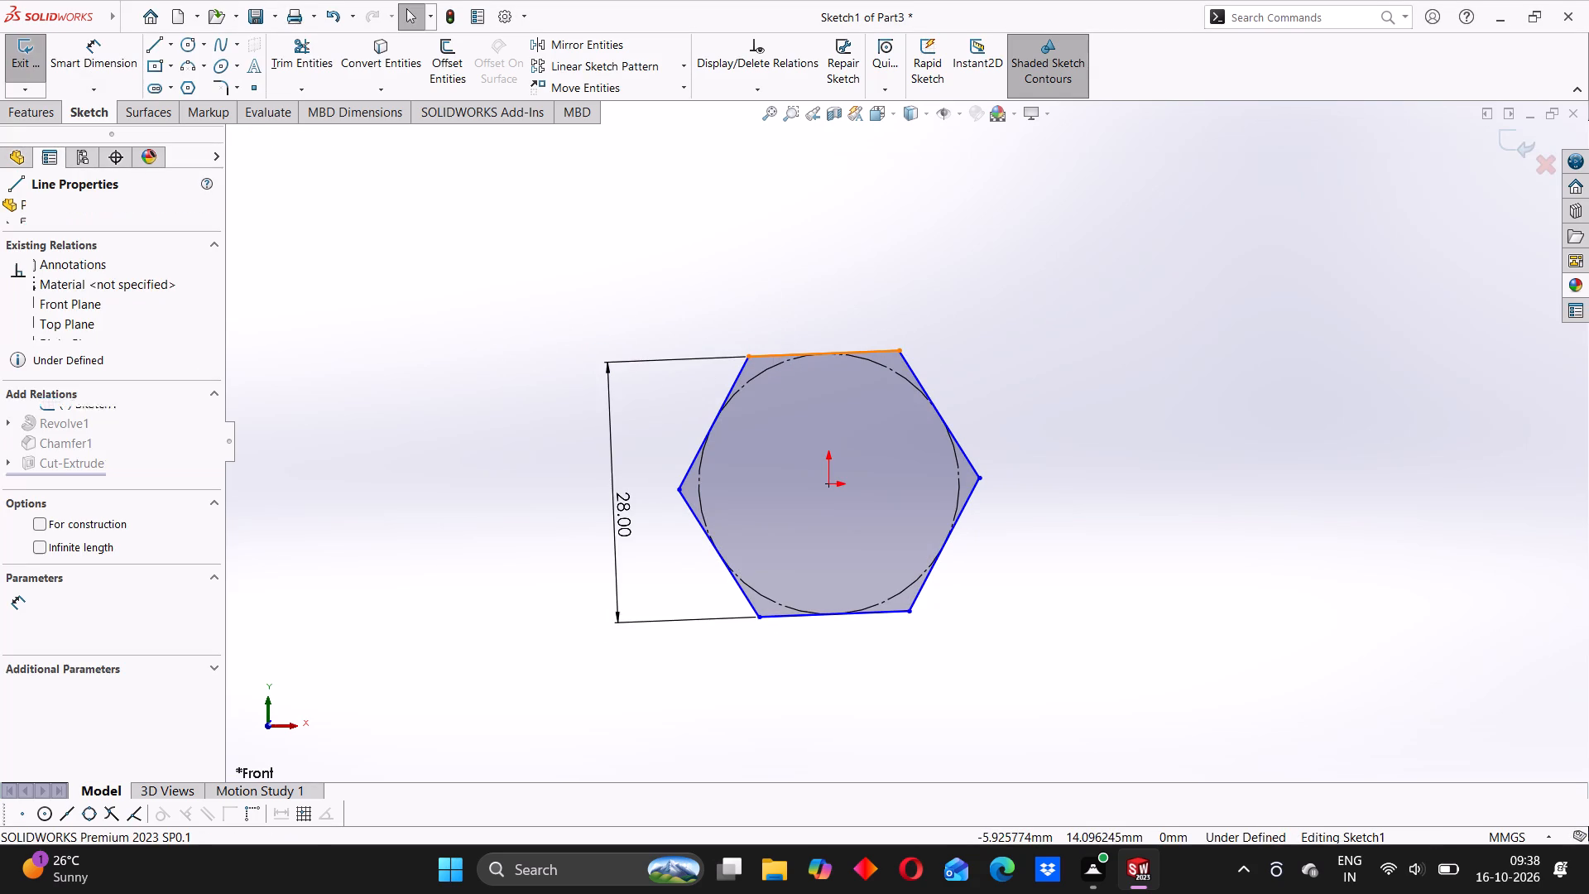
pyautogui.click(819, 276)
pyautogui.click(710, 272)
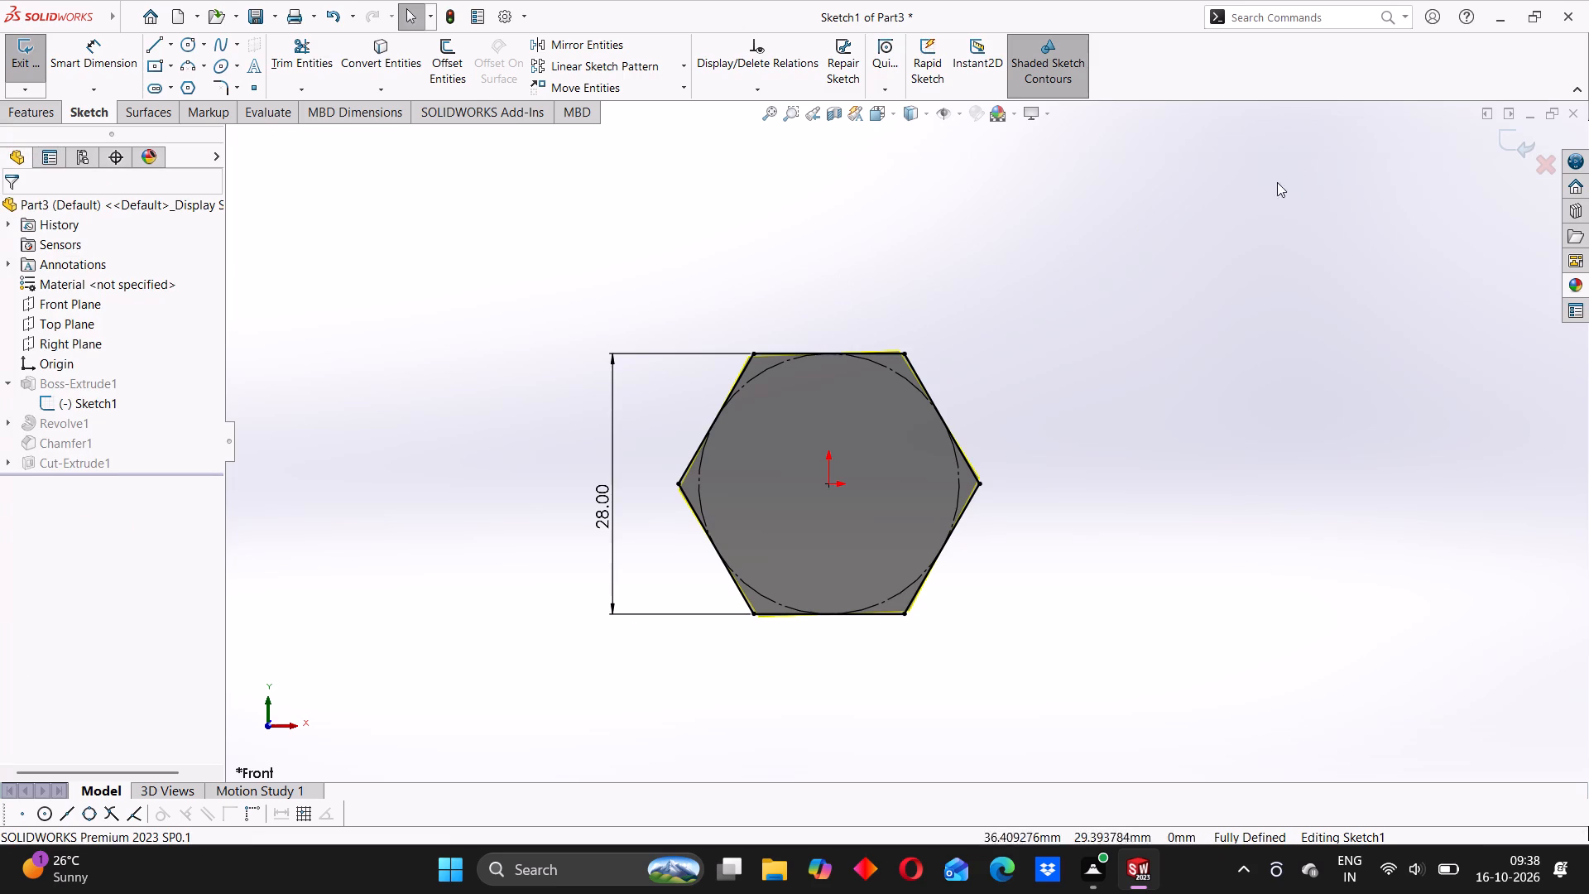
pyautogui.click(1505, 146)
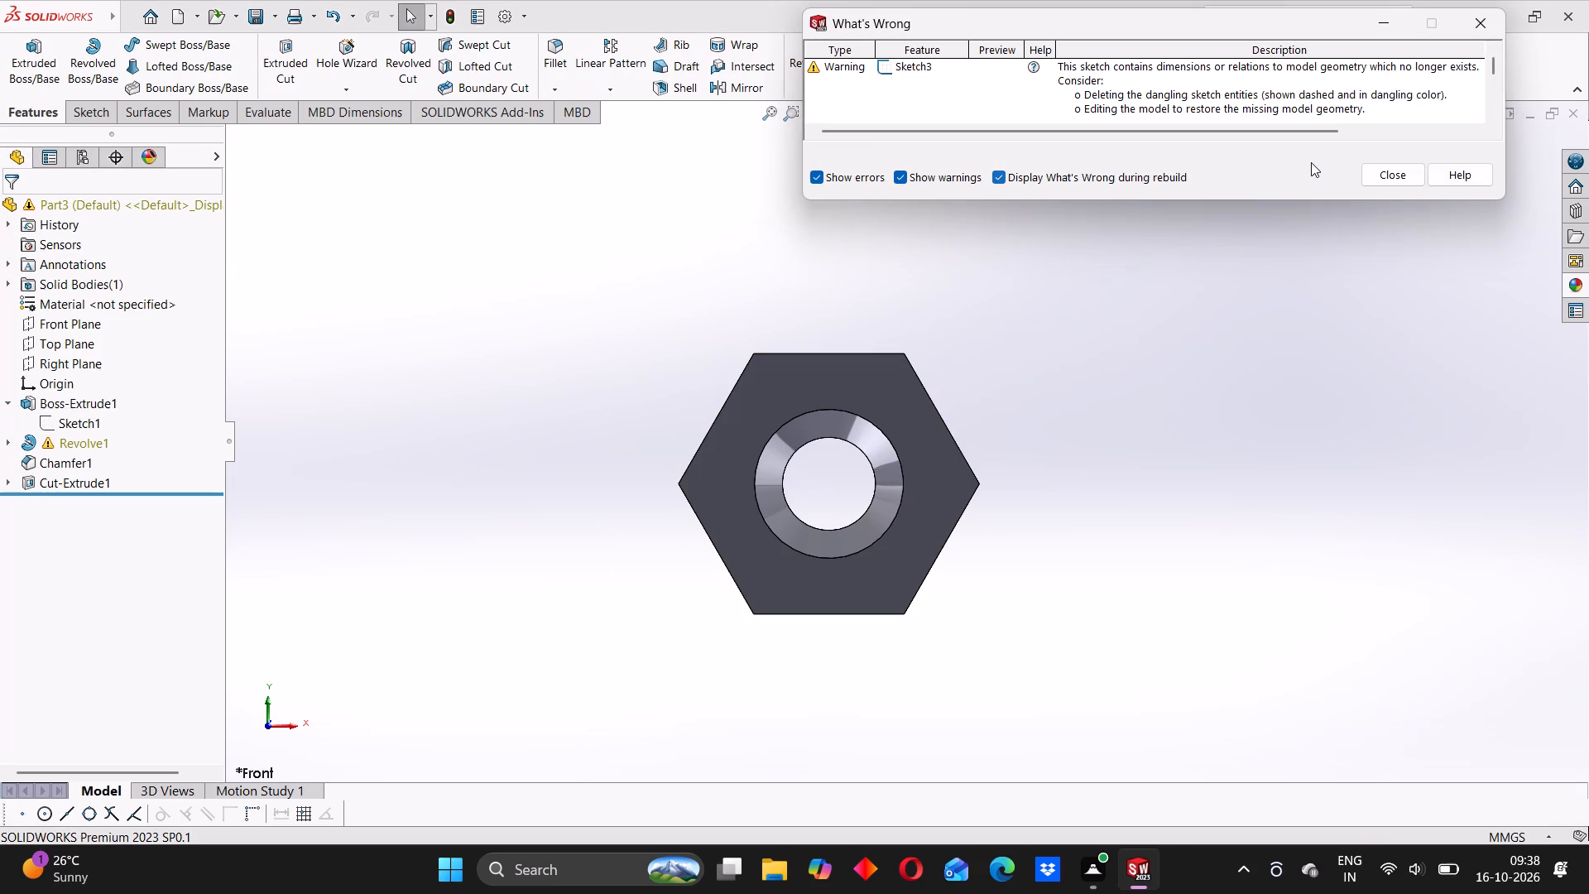
pyautogui.click(1401, 177)
# Open Sketch3, the profile sketch of Revolve1, for editing.
pyautogui.moveTo(746, 413); pyautogui.dragTo(804, 404, button='middle')
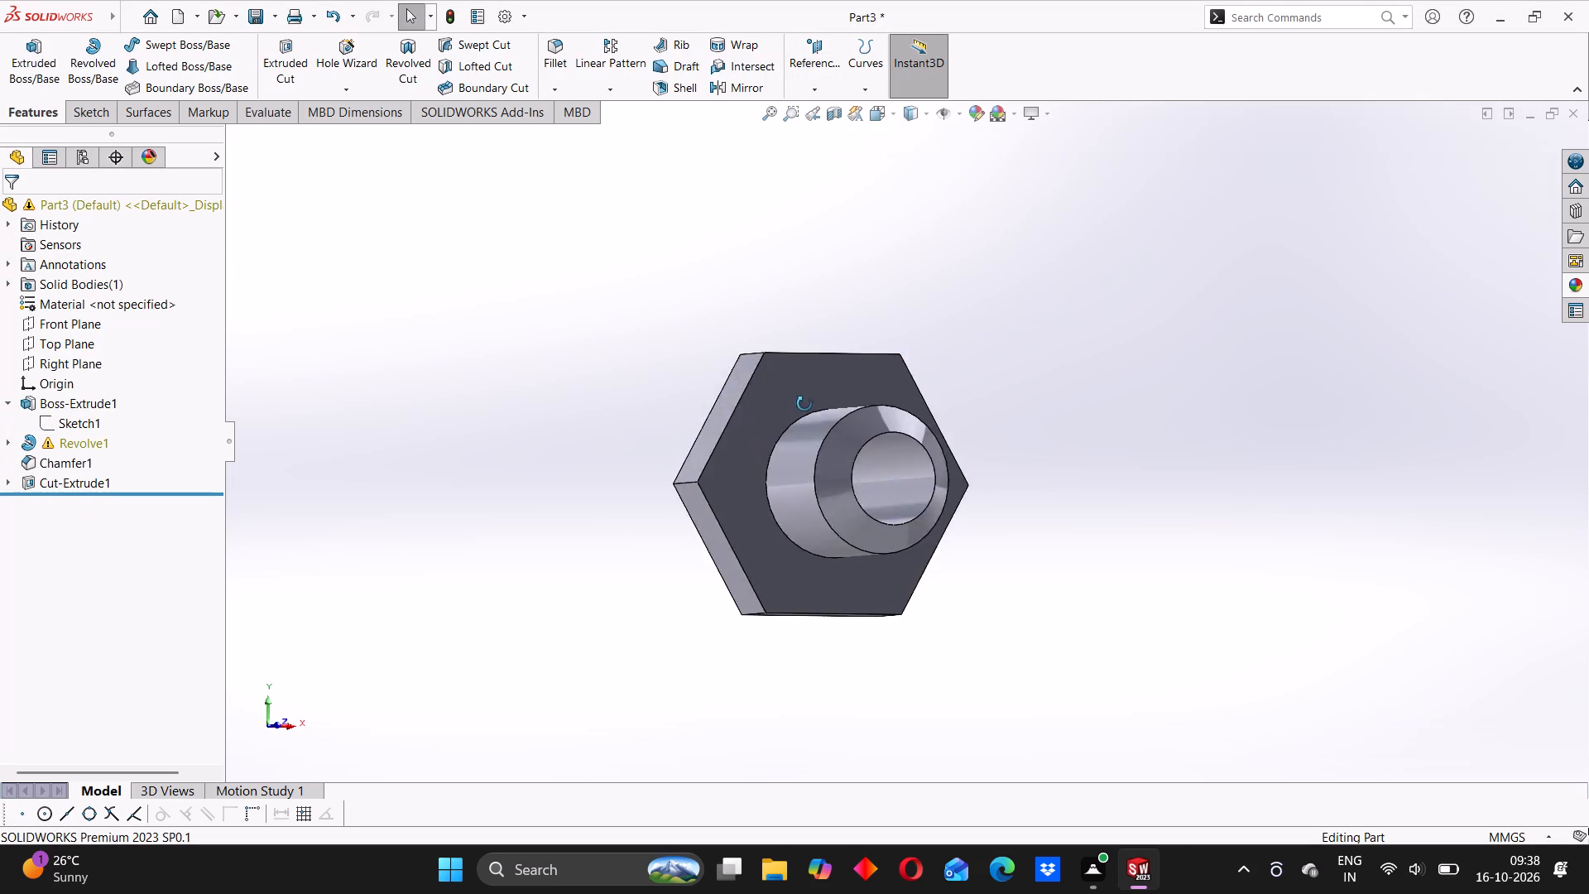
pyautogui.moveTo(804, 404); pyautogui.dragTo(901, 454, button='middle')
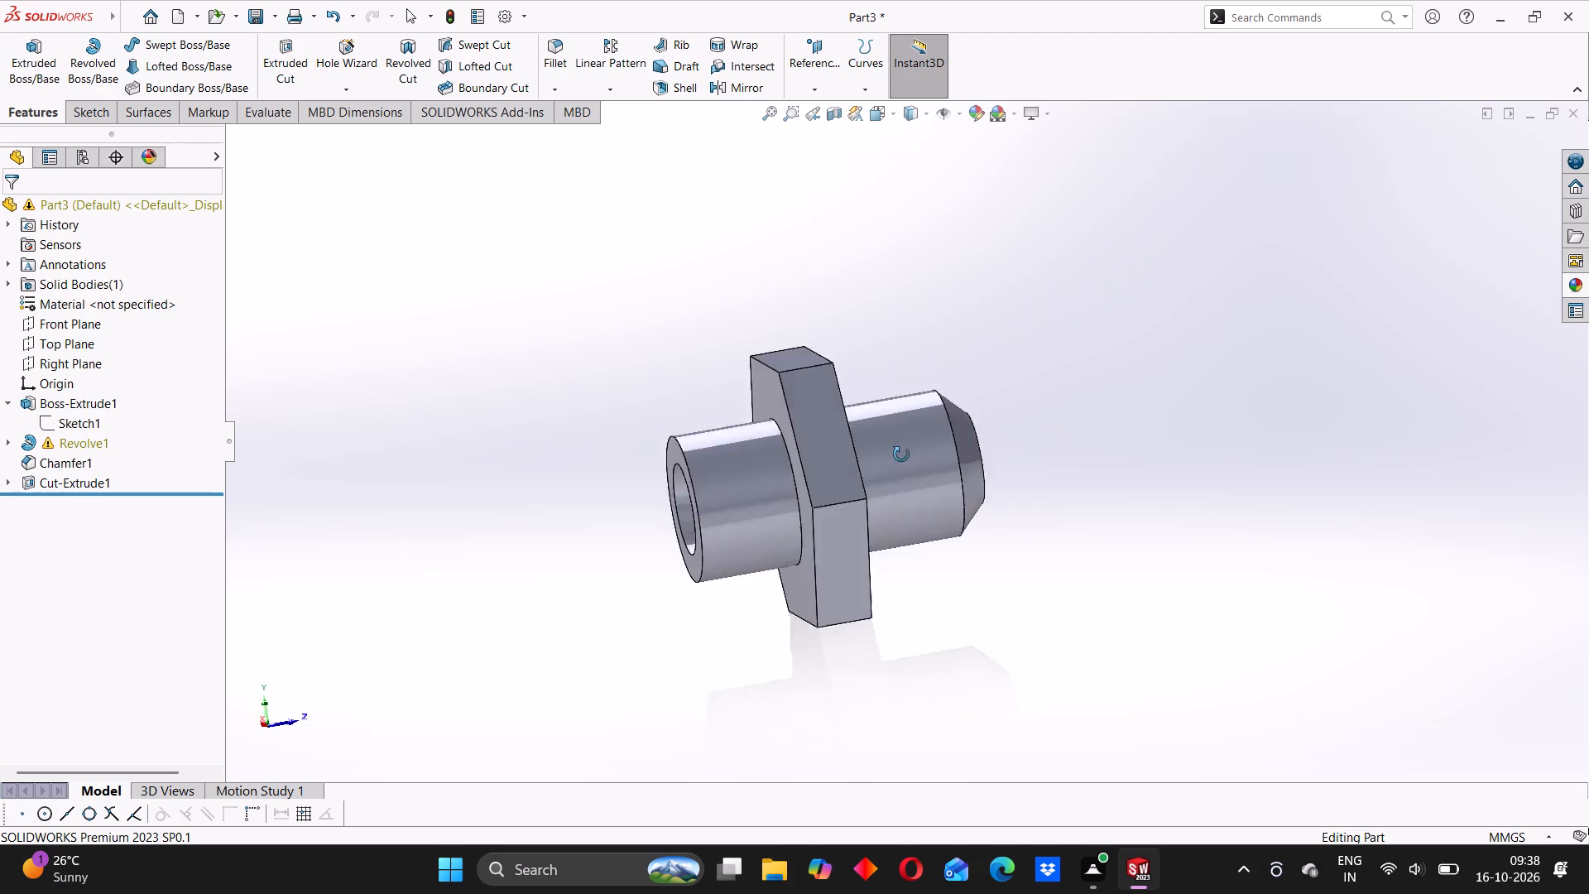
pyautogui.moveTo(901, 454); pyautogui.dragTo(1046, 480, button='middle')
pyautogui.moveTo(985, 495); pyautogui.dragTo(770, 529, button='middle')
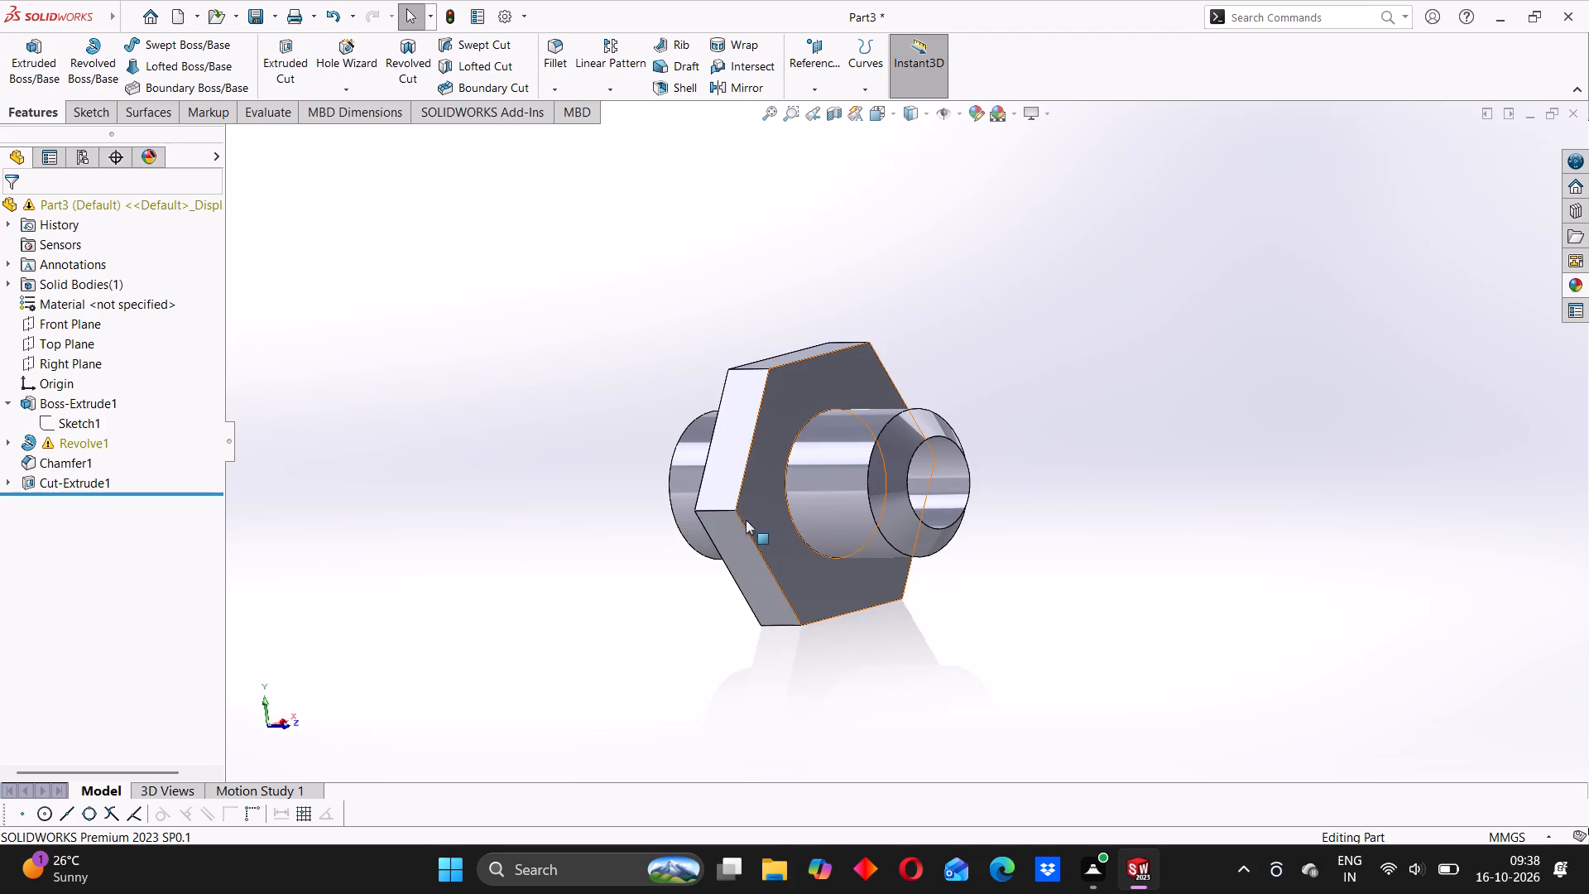
pyautogui.click(569, 494)
pyautogui.click(2, 441)
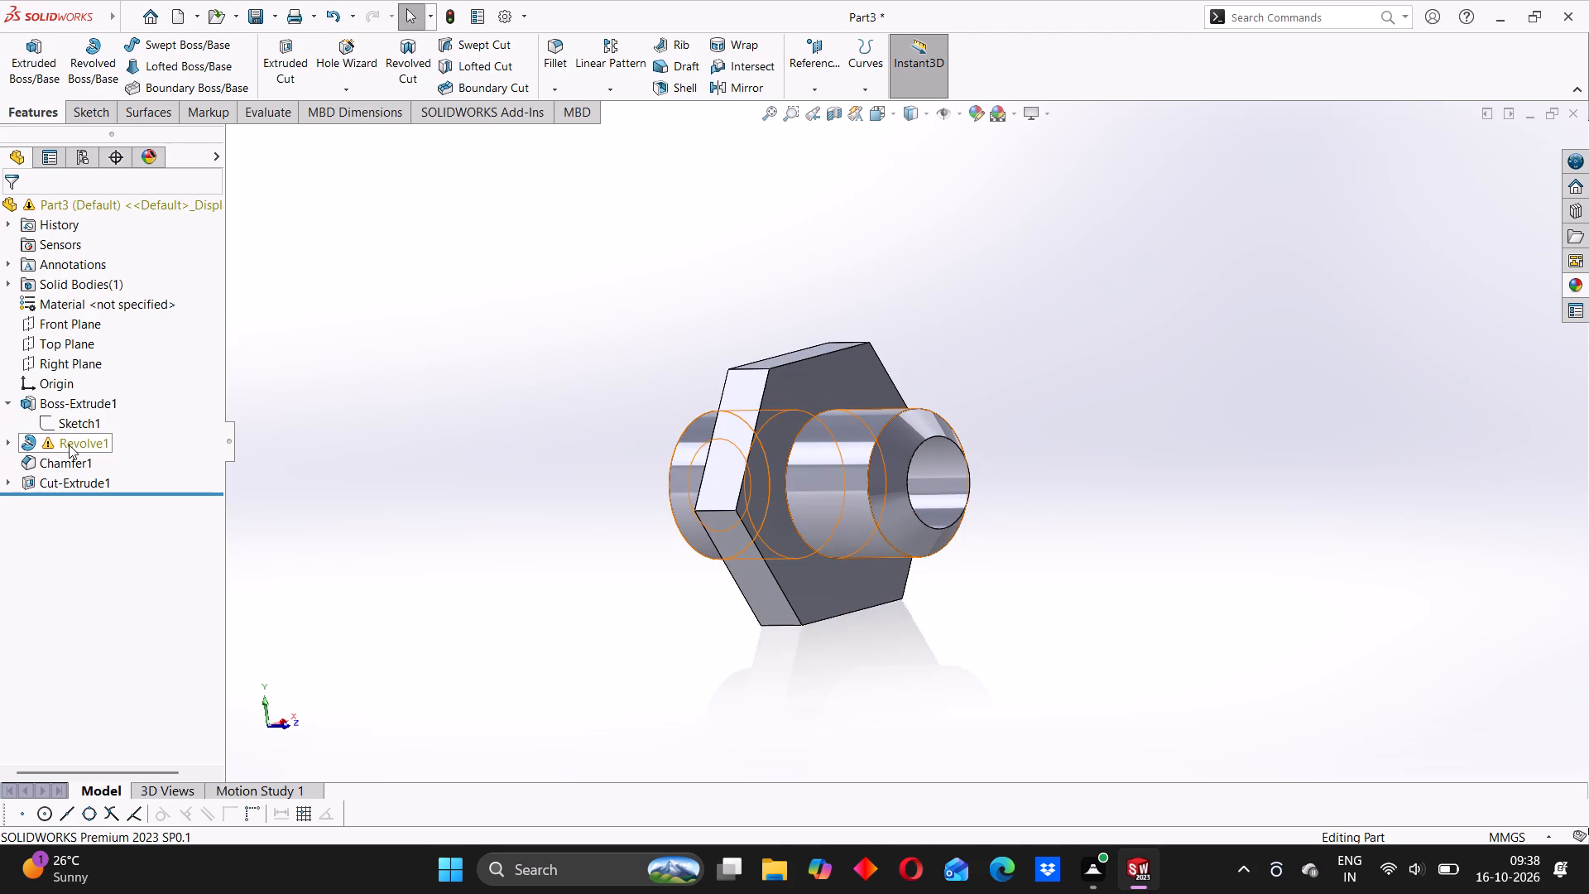
pyautogui.click(9, 444)
pyautogui.click(77, 464)
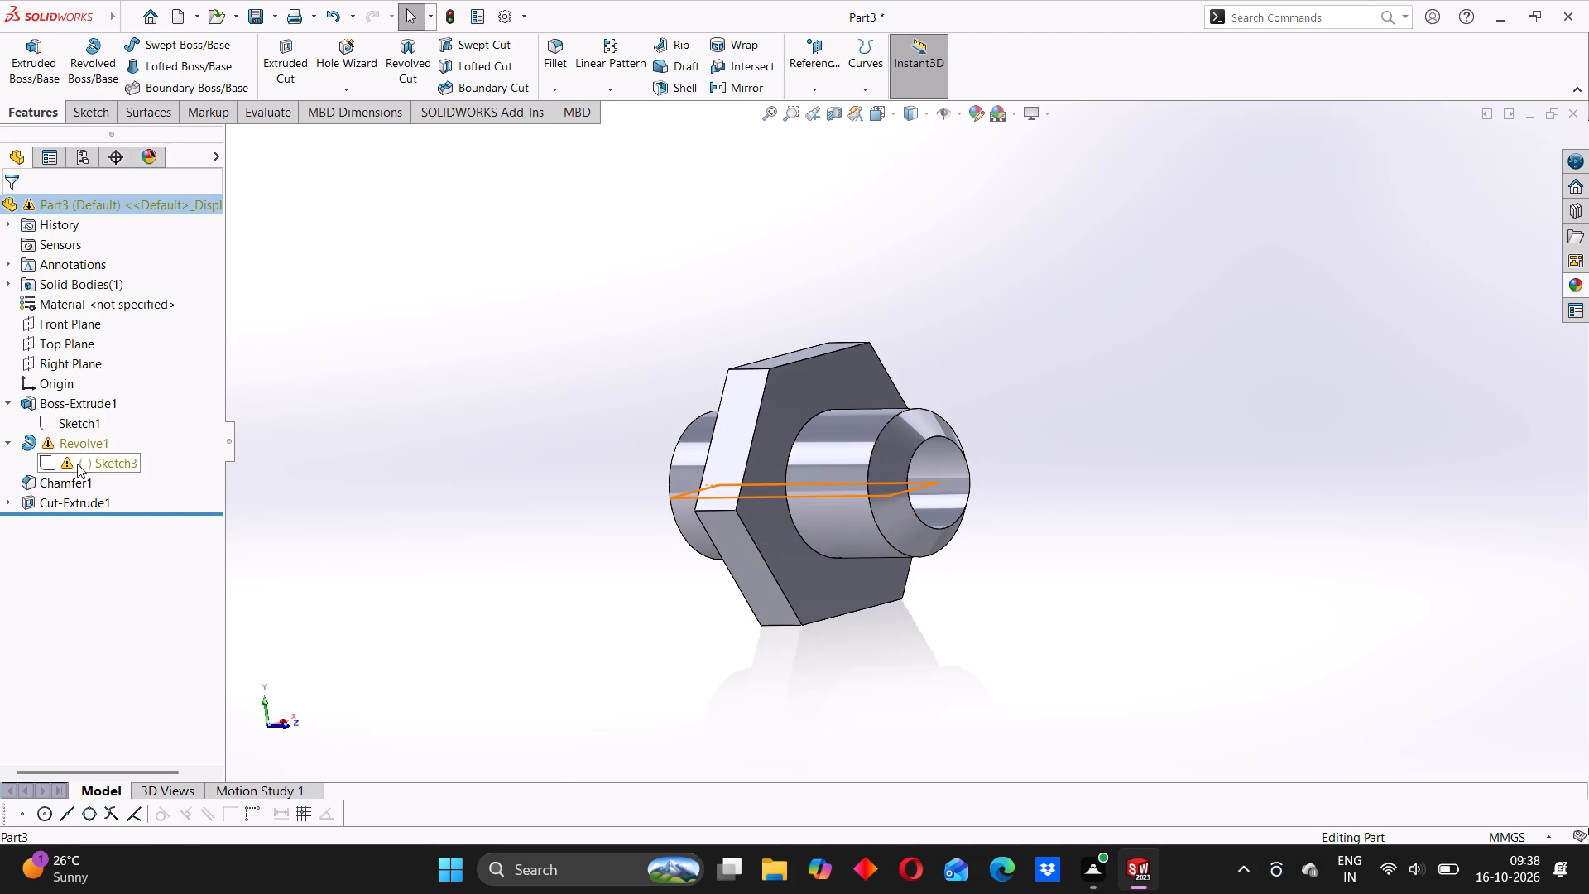
pyautogui.click(94, 416)
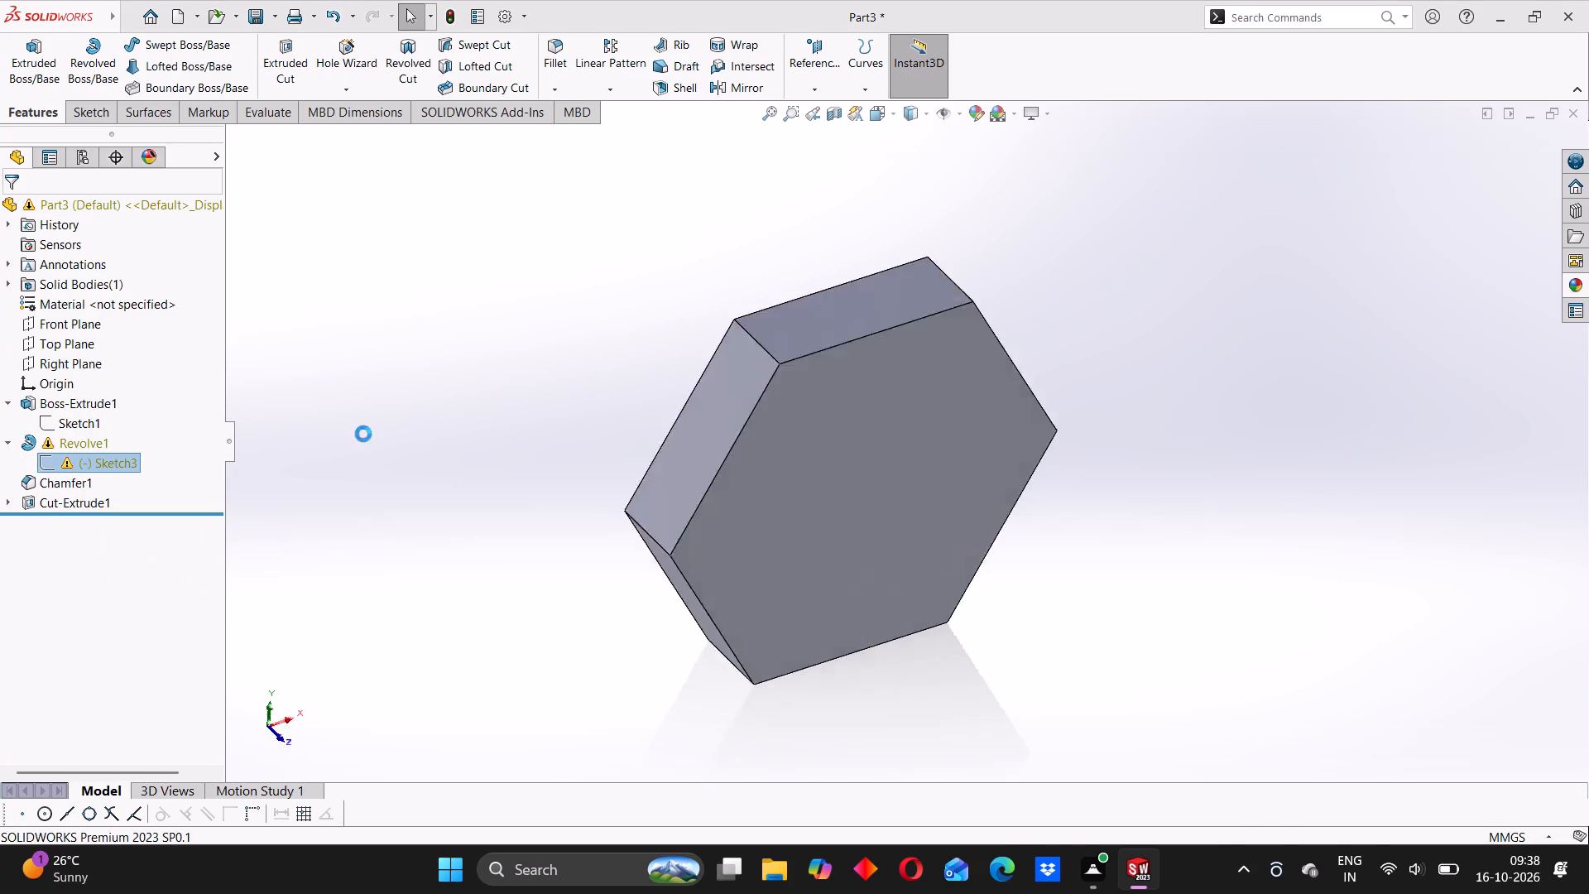
# Delete the dangling 11 mm dimension between the revolve profile's top edge and the hexagonal block.
pyautogui.scroll(5, 927, 349)
pyautogui.click(512, 411)
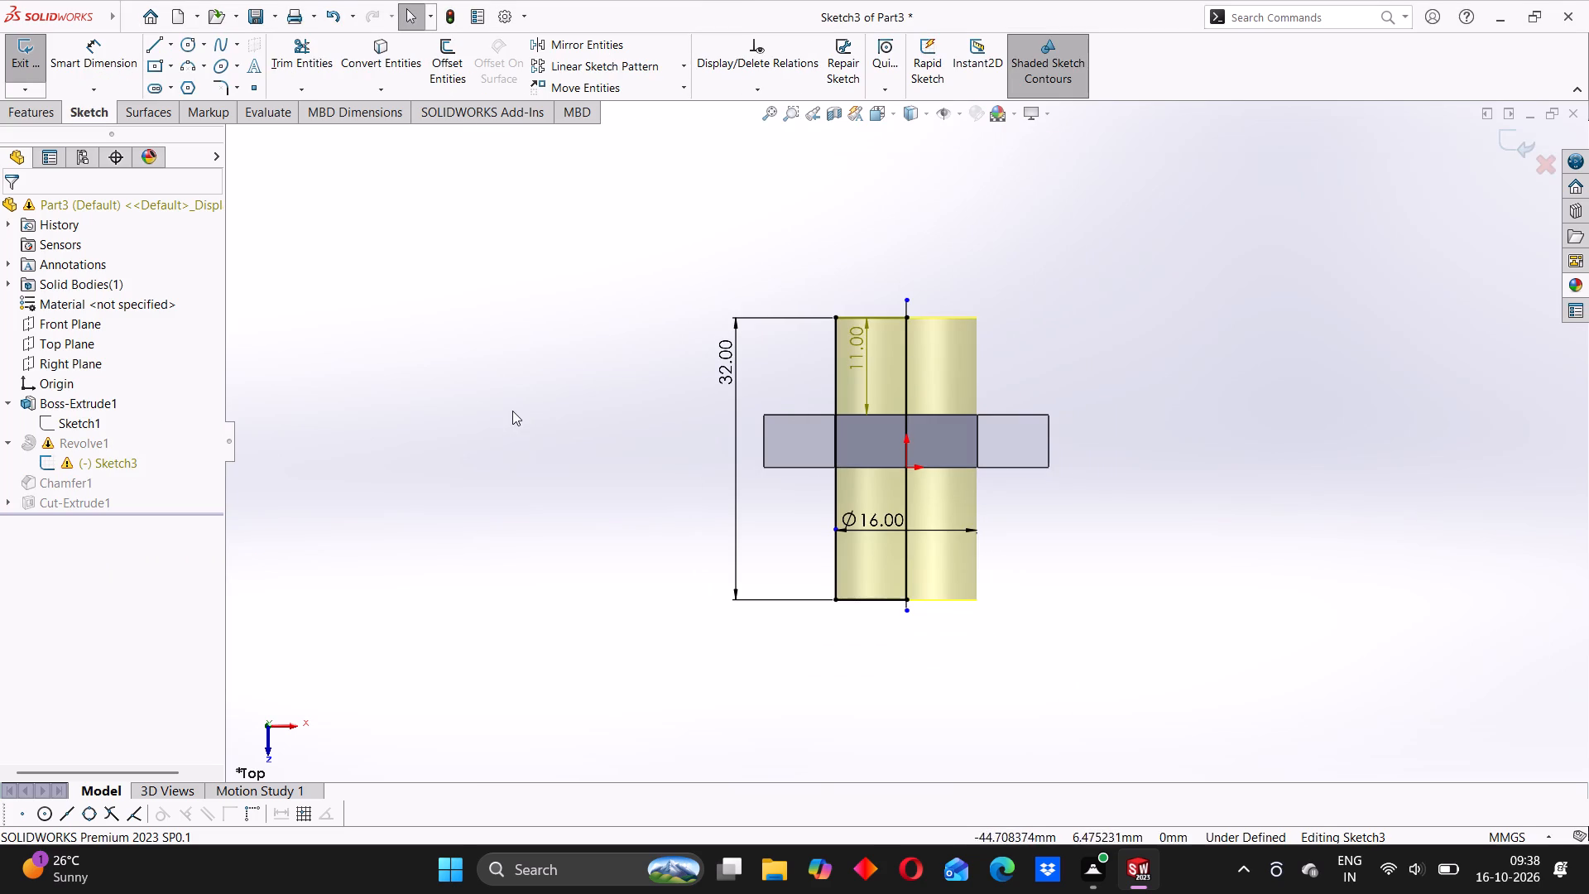
pyautogui.scroll(-3, 866, 321)
pyautogui.click(865, 395)
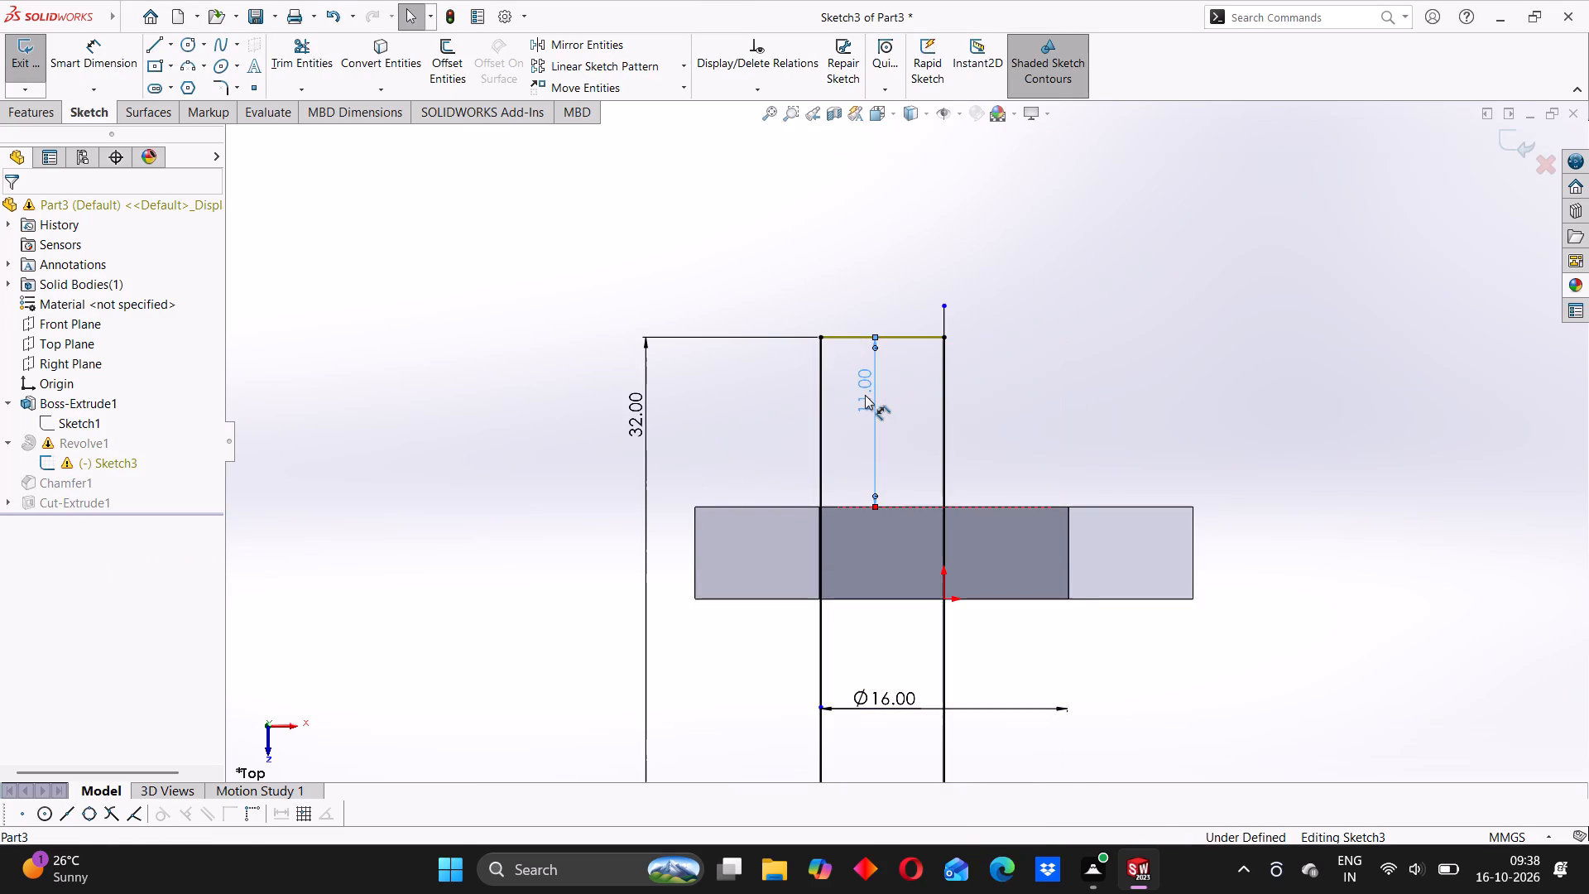
pyautogui.press('Delete')
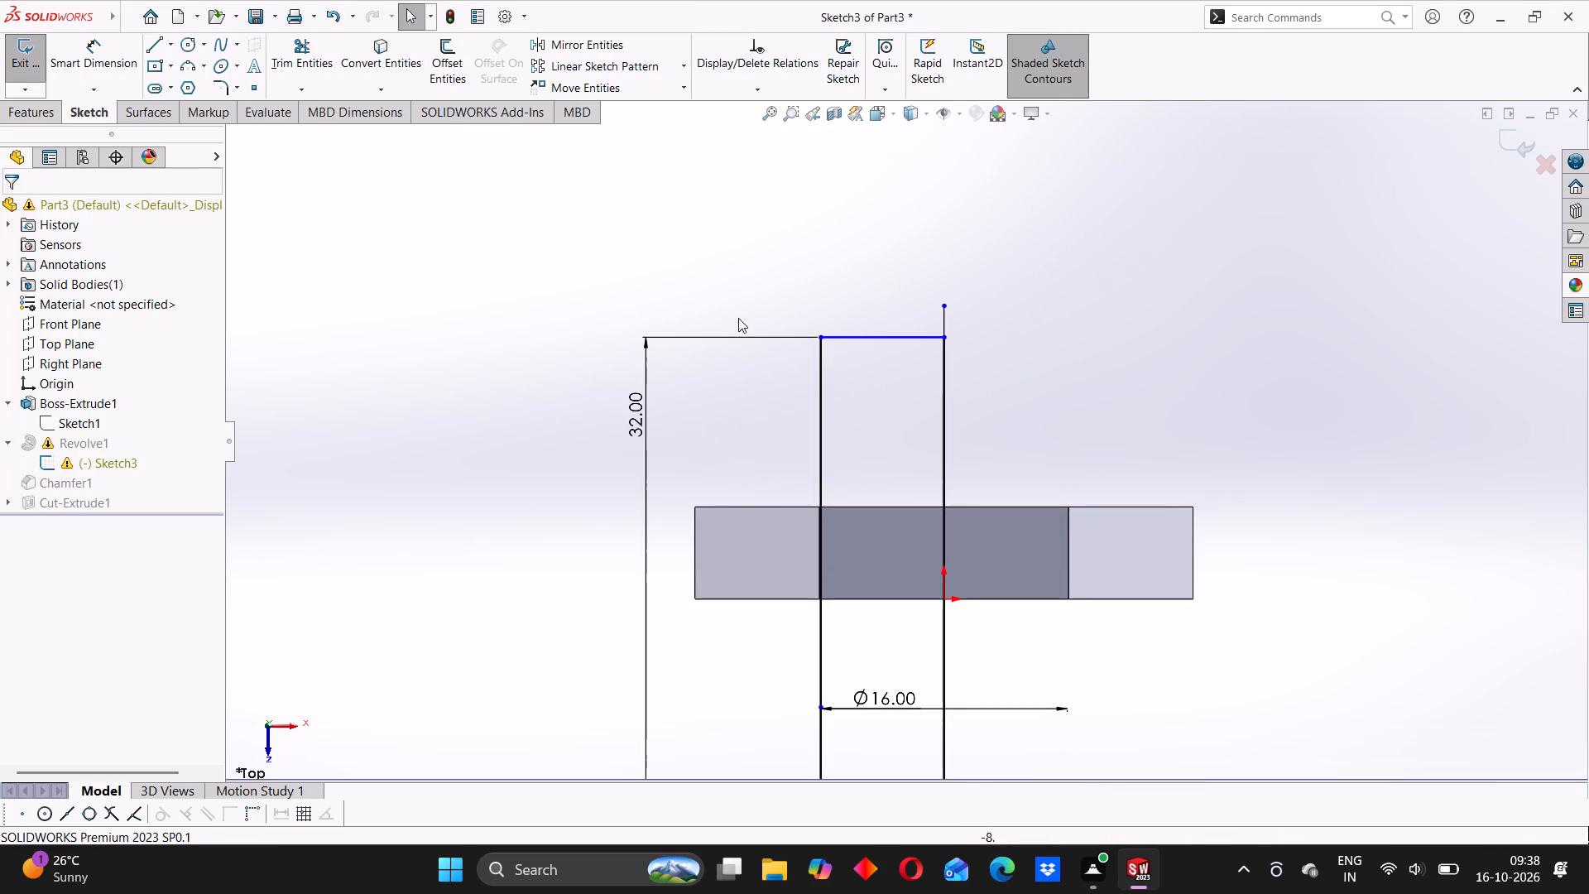
# Dimension the distance between the revolve profile's top edge and the hexagonal block's top edge as 11 mm, and exit the sketch.
pyautogui.scroll(1, 511, 243)
pyautogui.click(94, 60)
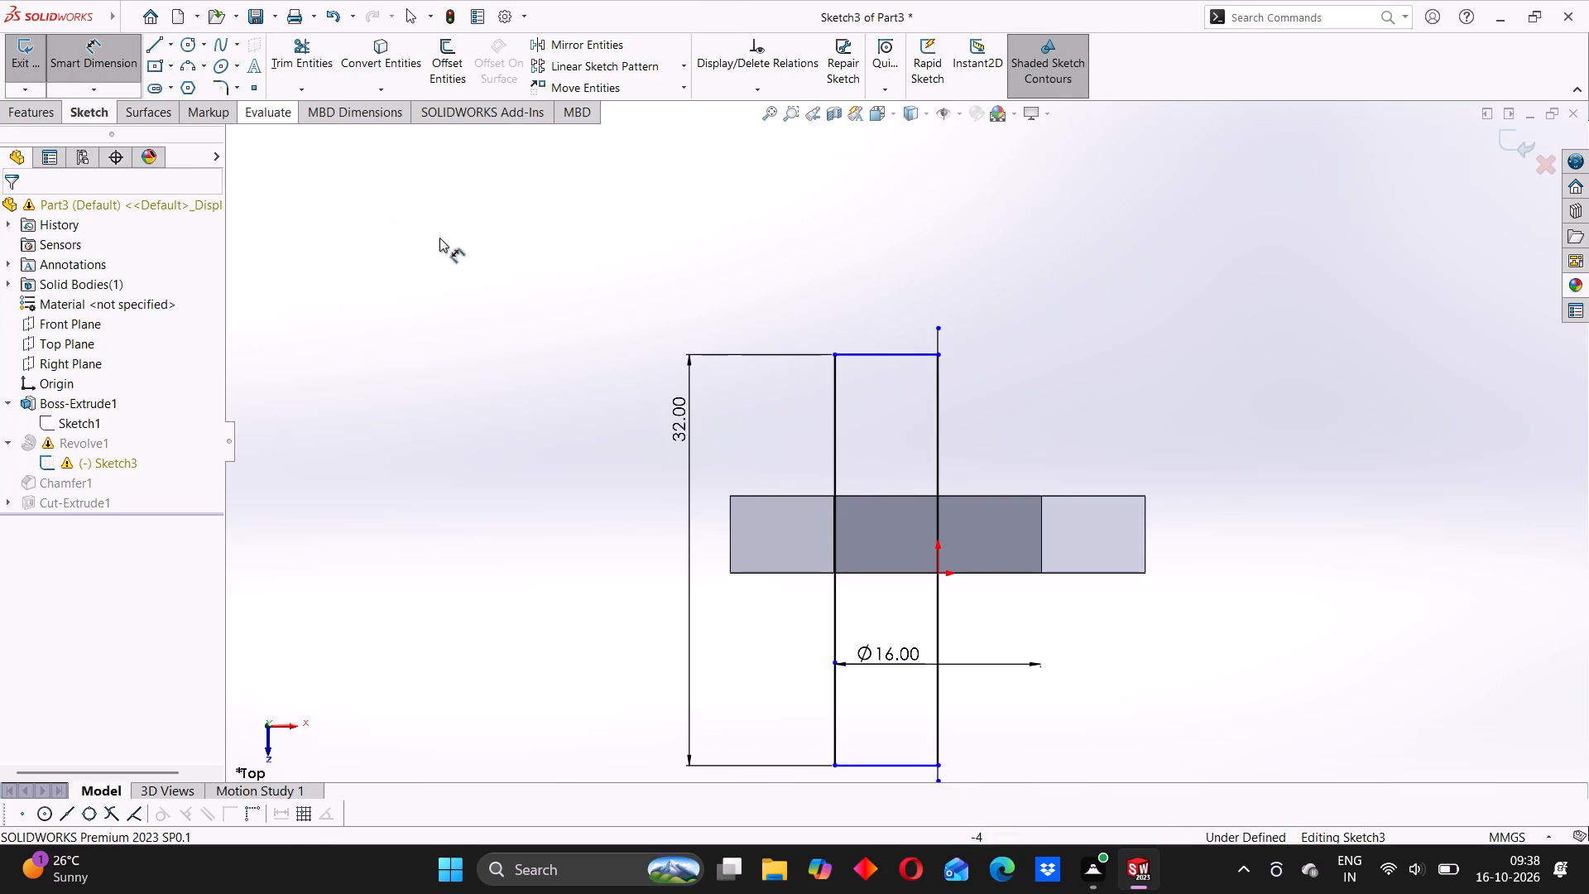
pyautogui.click(866, 495)
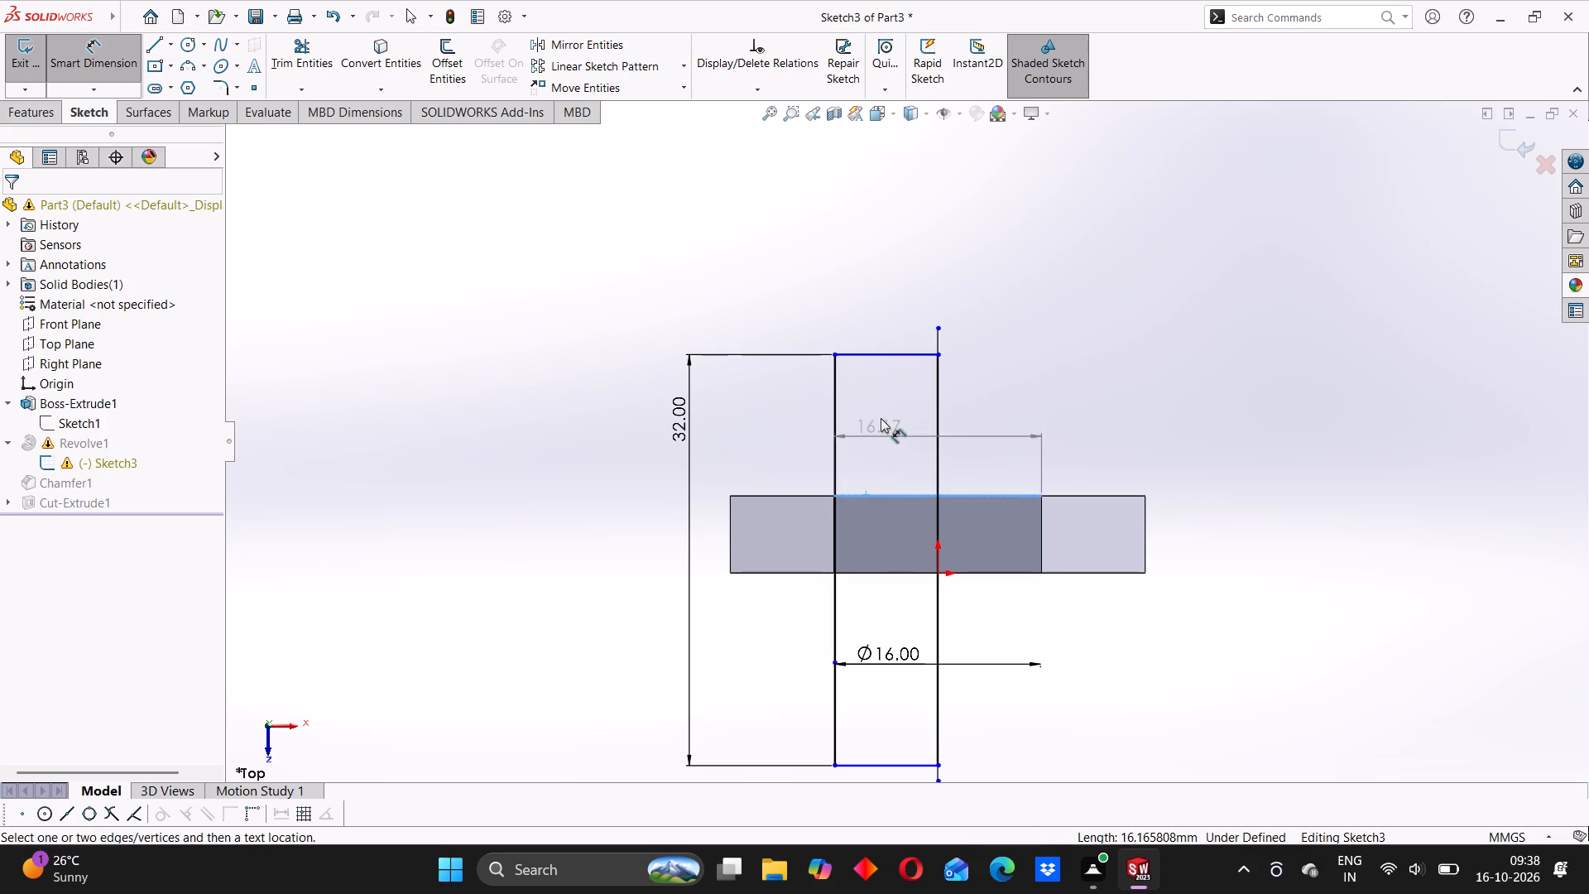
pyautogui.click(875, 357)
pyautogui.click(874, 418)
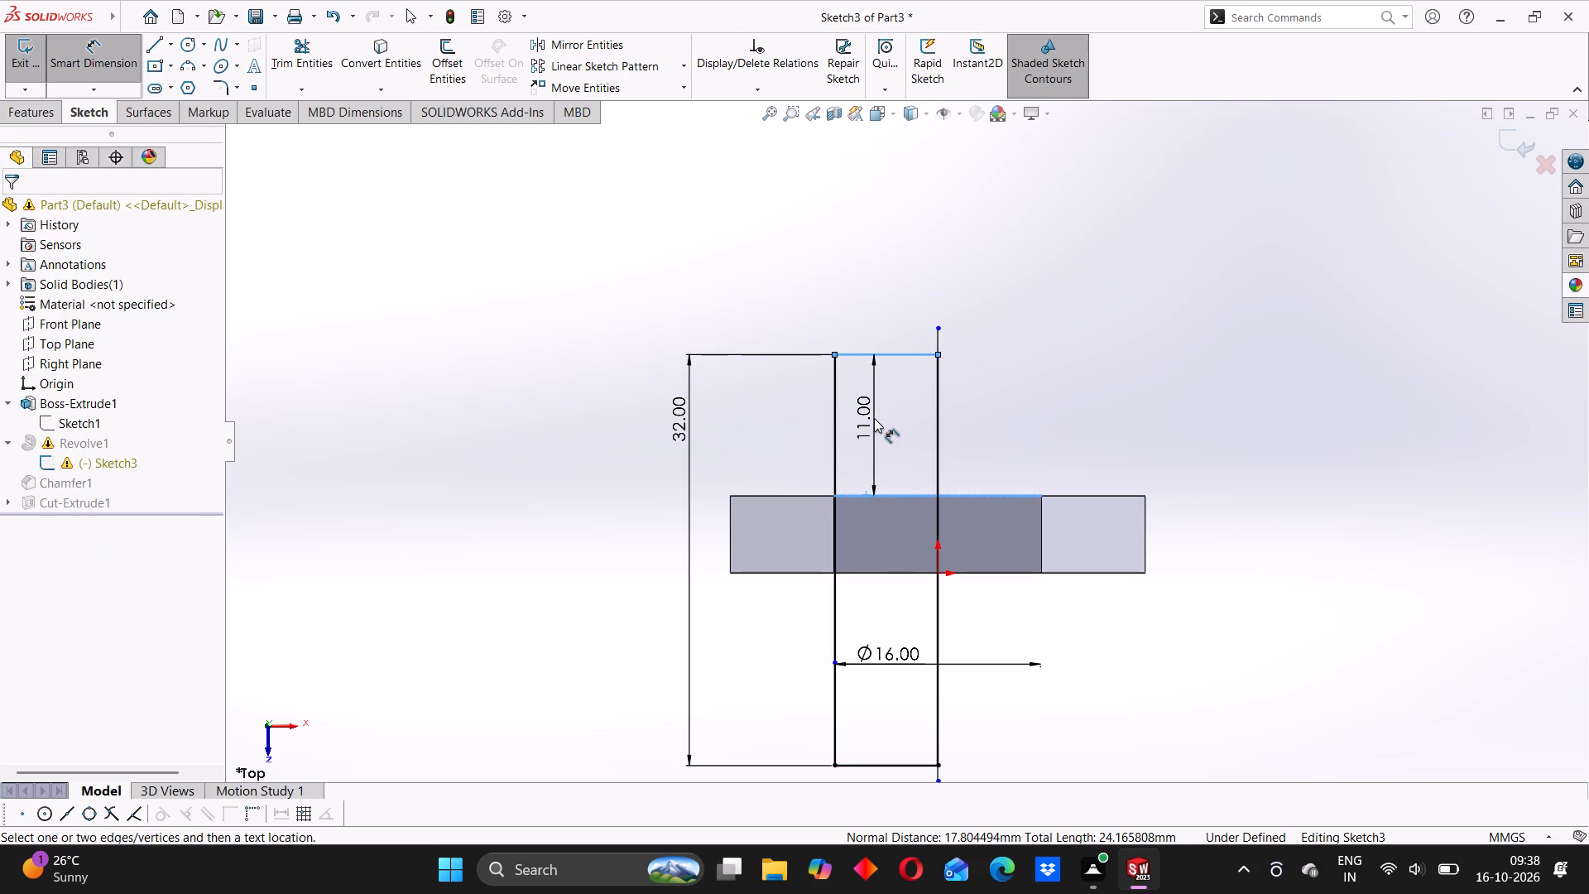
pyautogui.click(765, 397)
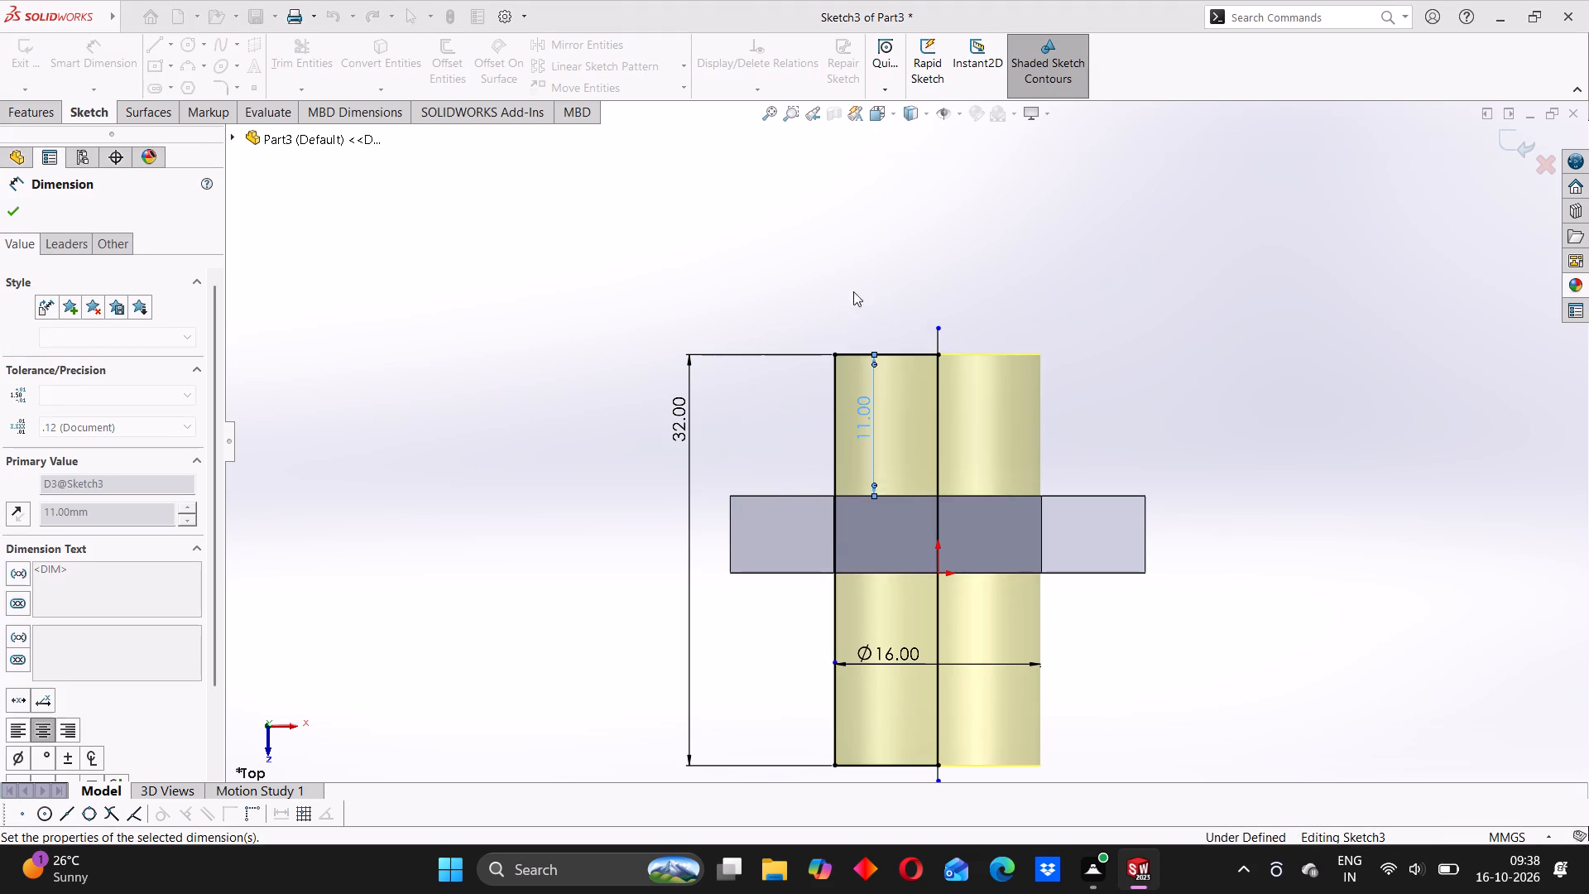
pyautogui.click(910, 274)
pyautogui.click(1500, 137)
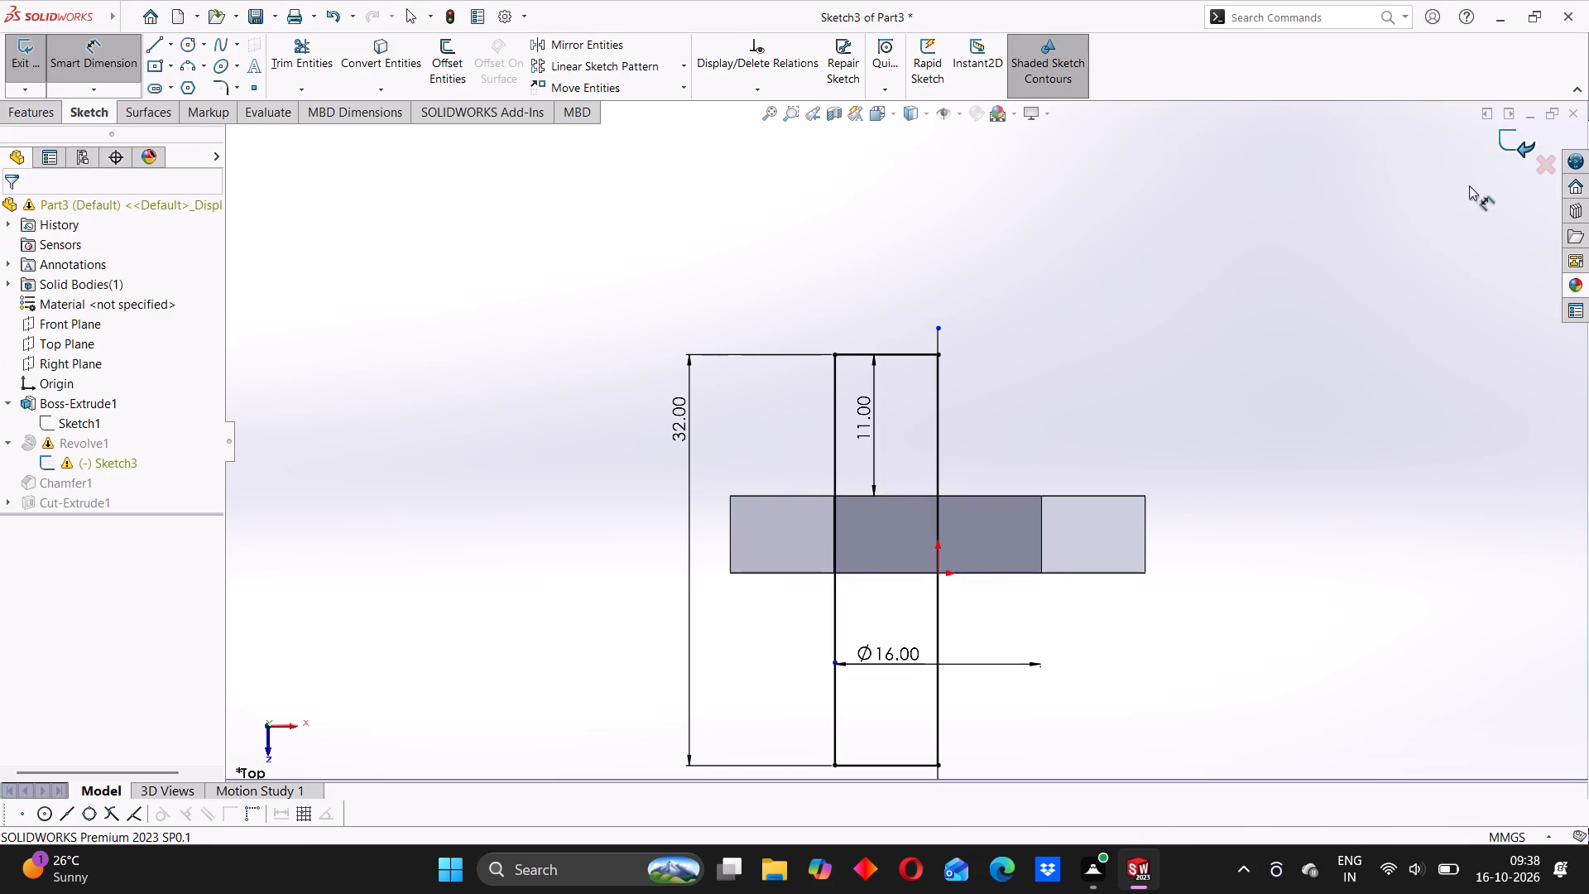
# Examine the rebuilt part from several angles, including the hexagonal block, both cylindrical ends and the bore.
pyautogui.moveTo(892, 505); pyautogui.dragTo(994, 536, button='middle')
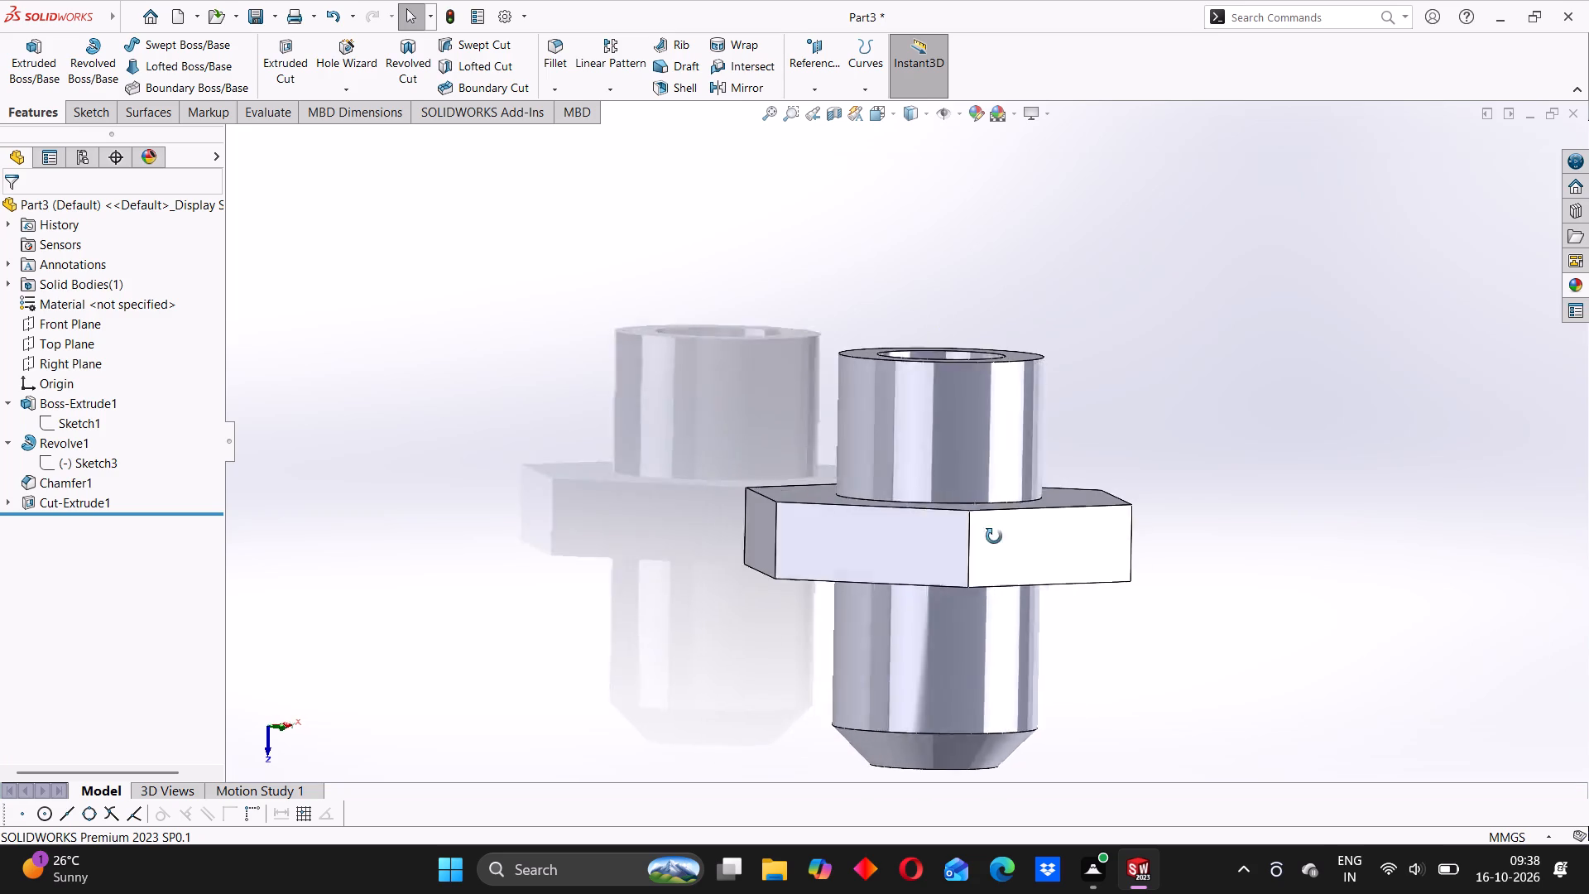
pyautogui.moveTo(994, 536); pyautogui.dragTo(951, 533, button='middle')
pyautogui.click(612, 530)
pyautogui.scroll(4, 1029, 507)
pyautogui.moveTo(1010, 511); pyautogui.dragTo(968, 498, button='middle')
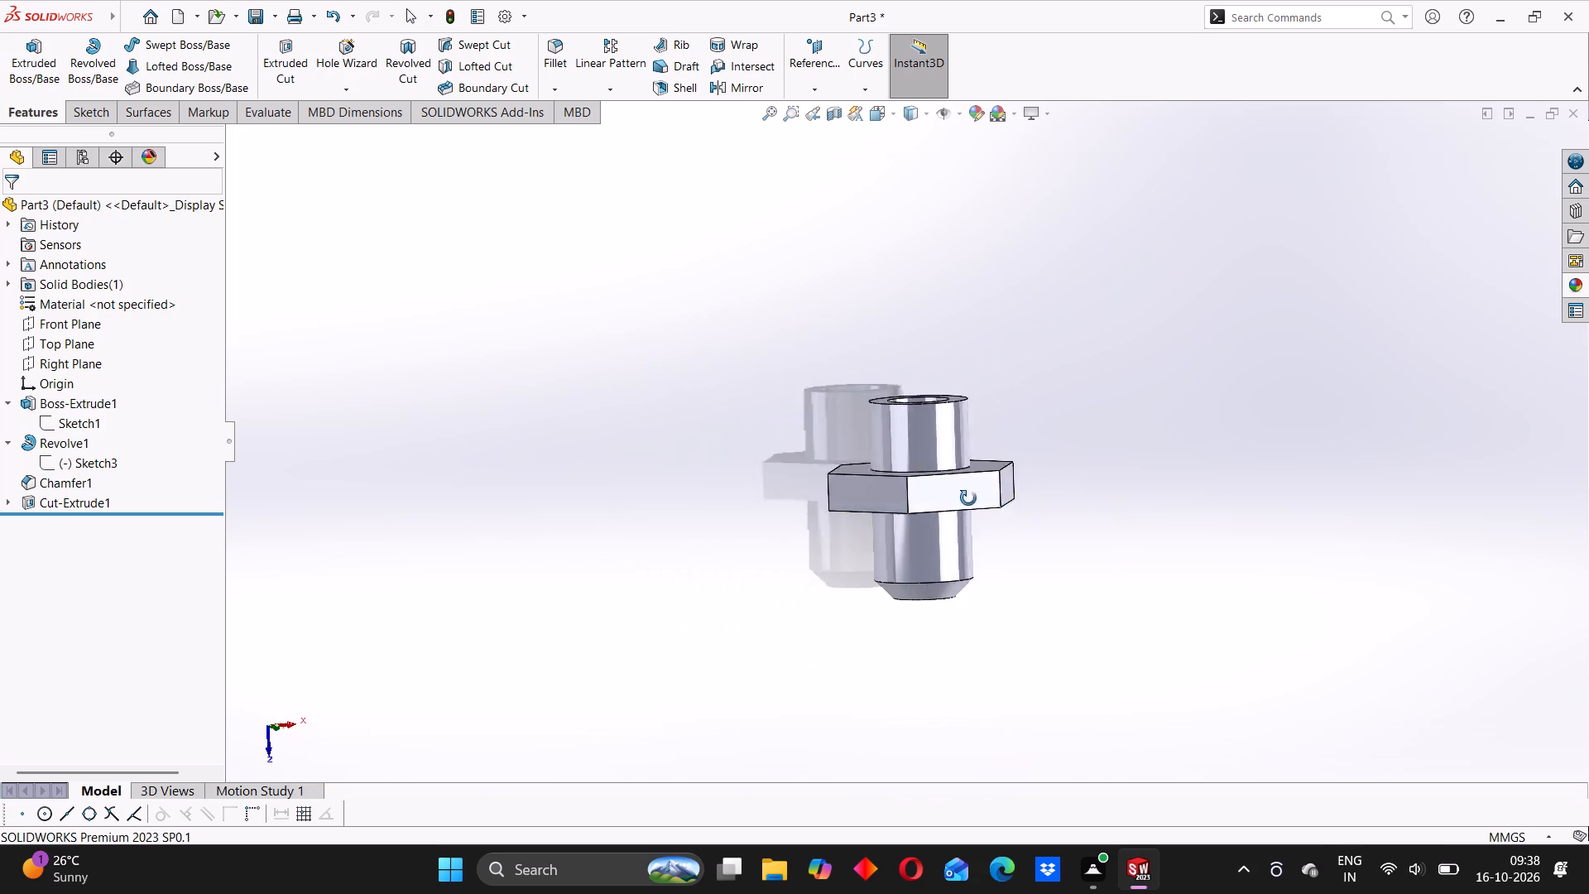
pyautogui.moveTo(968, 498); pyautogui.dragTo(924, 484, button='middle')
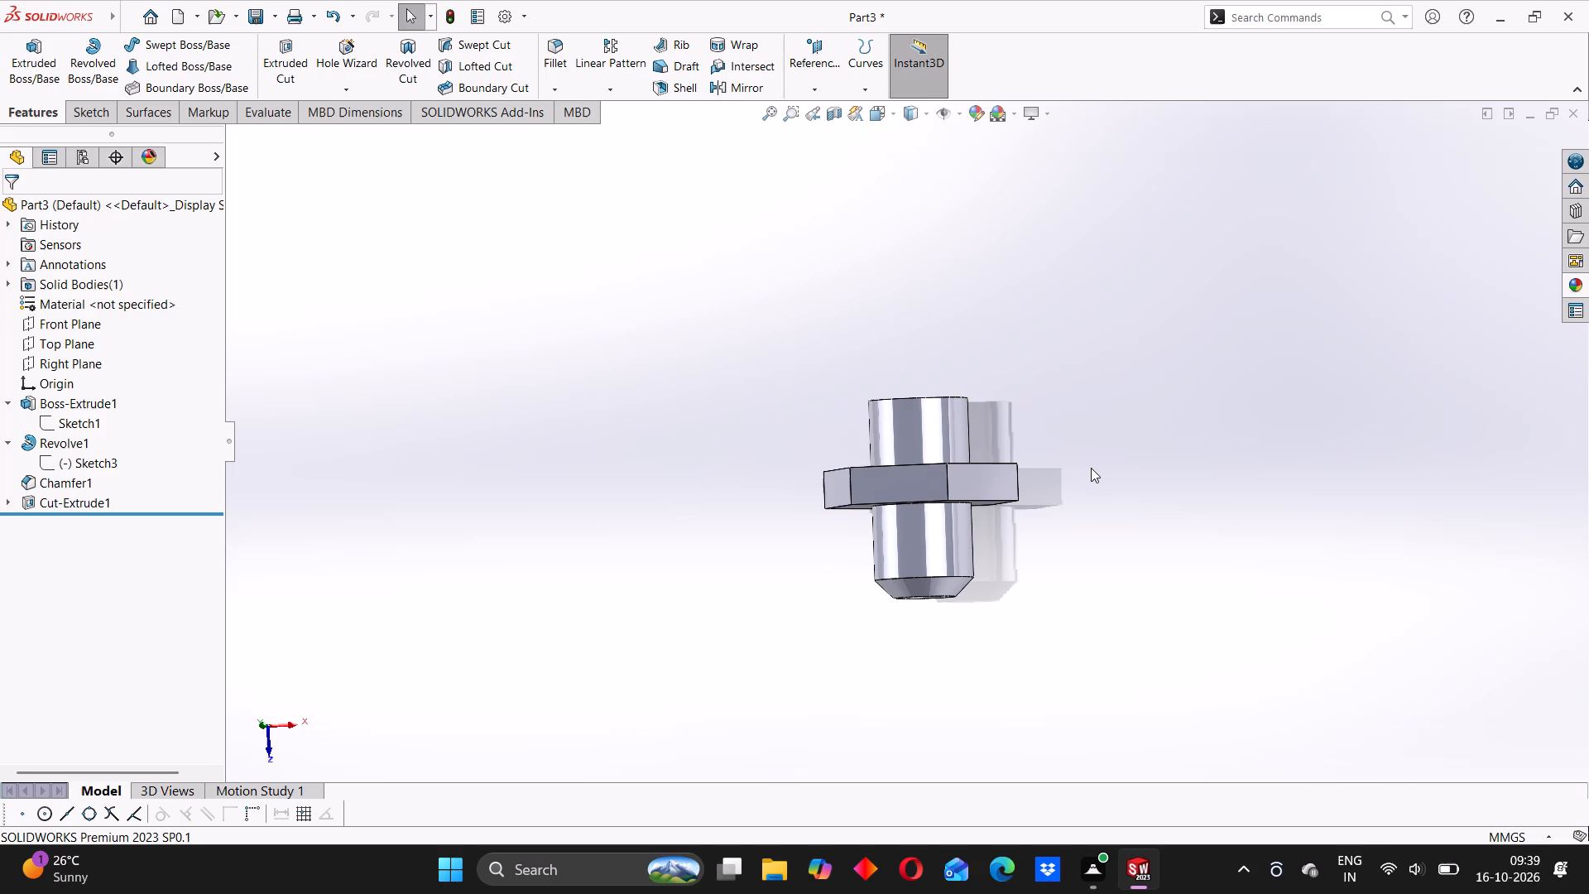
pyautogui.scroll(4, 905, 503)
pyautogui.scroll(-2, 938, 464)
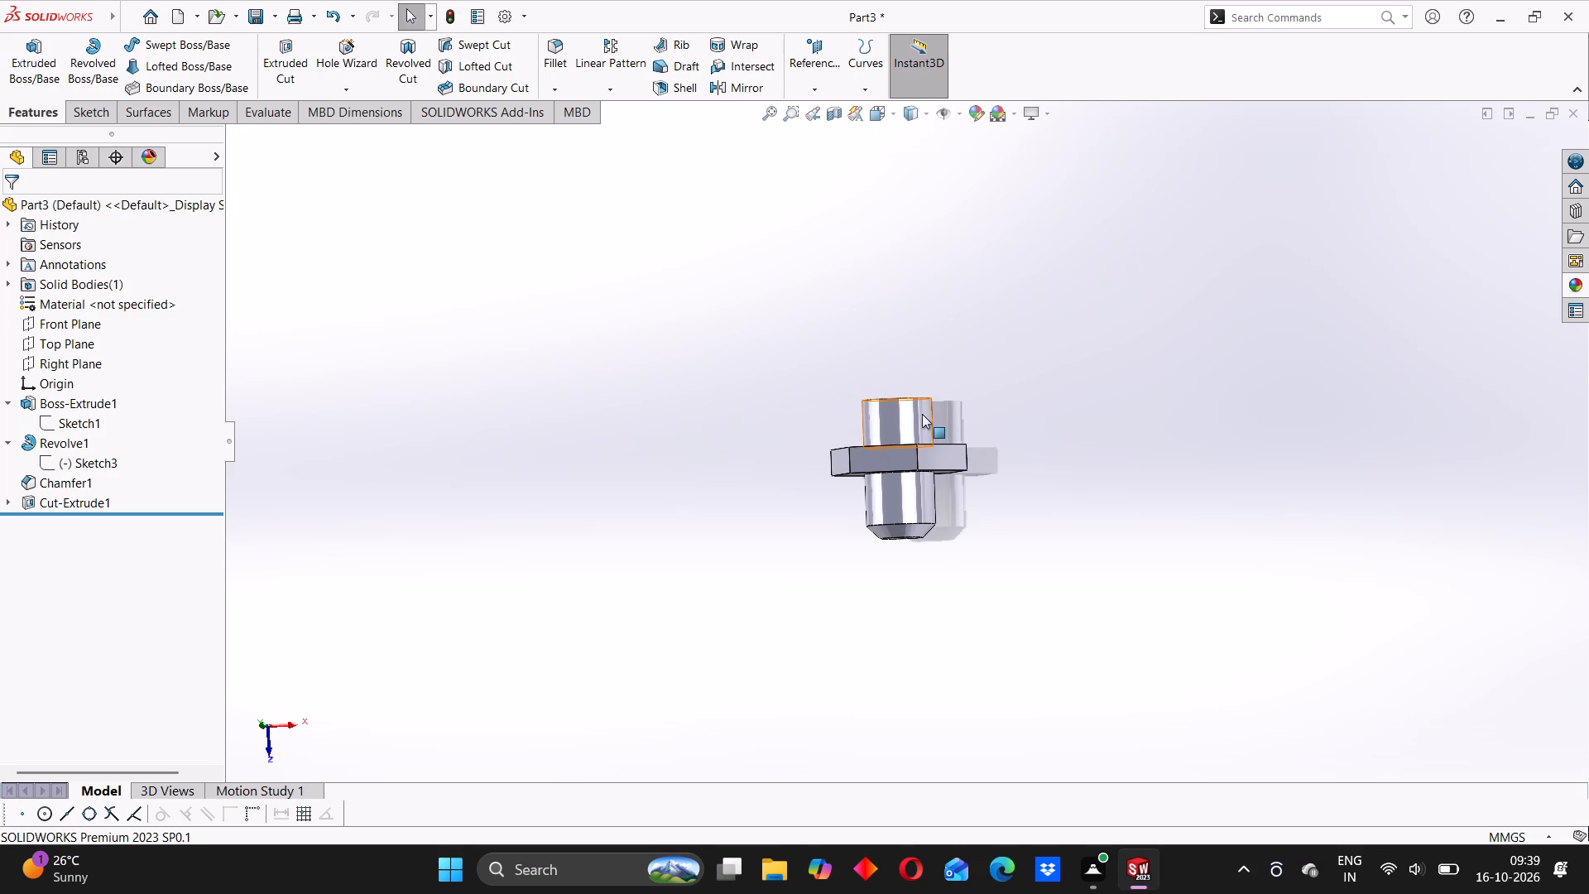
pyautogui.scroll(-3, 922, 413)
pyautogui.moveTo(910, 419); pyautogui.dragTo(895, 519, button='middle')
pyautogui.click(717, 469)
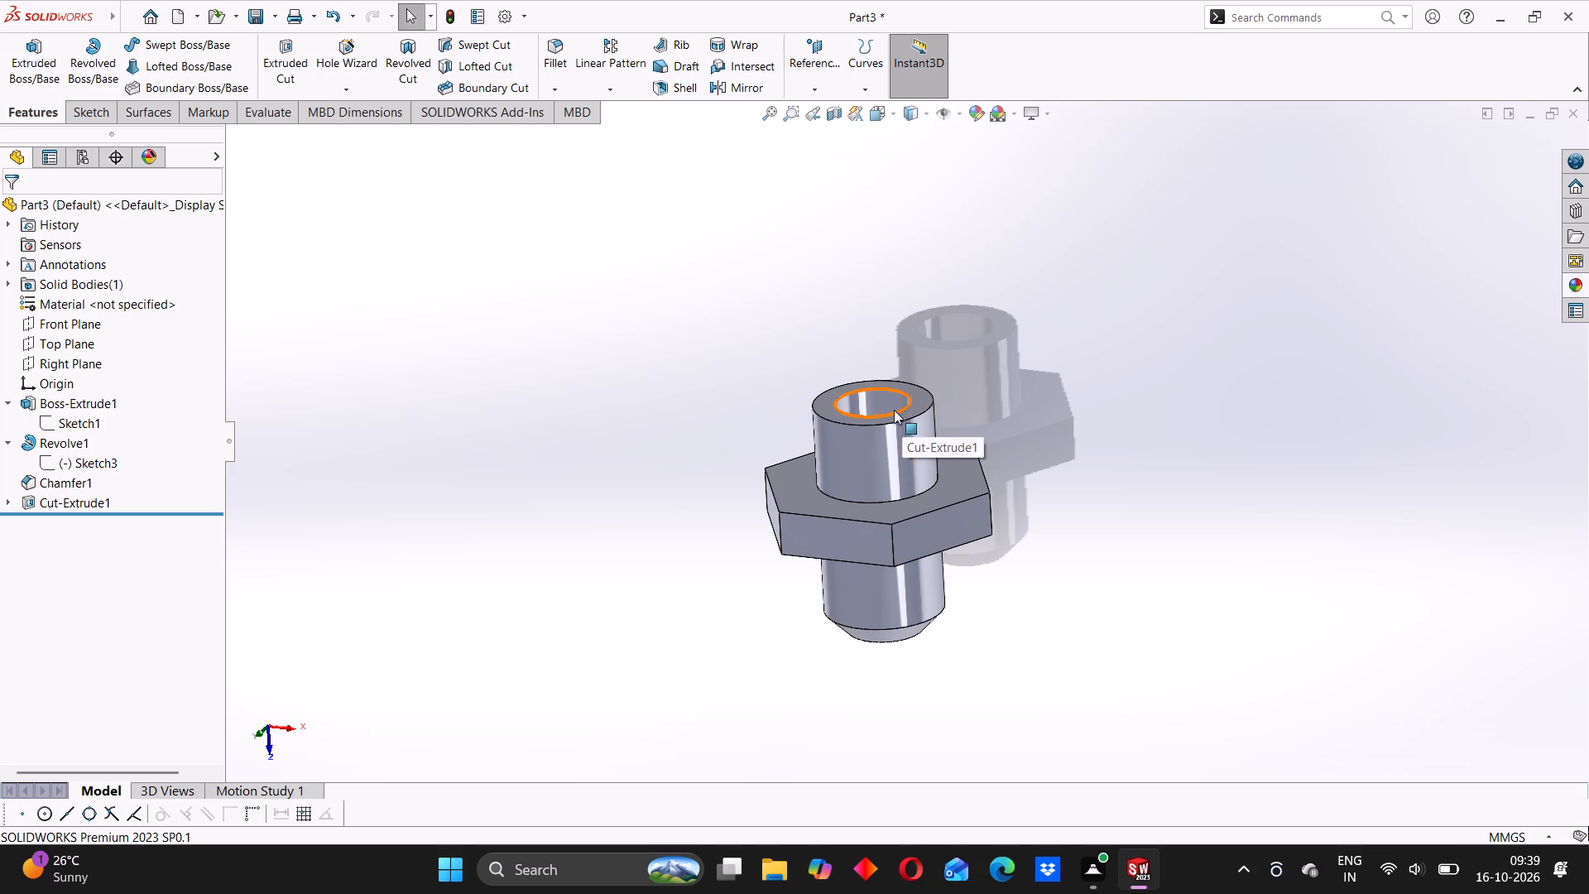
pyautogui.scroll(-2, 883, 394)
pyautogui.scroll(3, 840, 489)
pyautogui.moveTo(709, 507); pyautogui.dragTo(756, 478, button='middle')
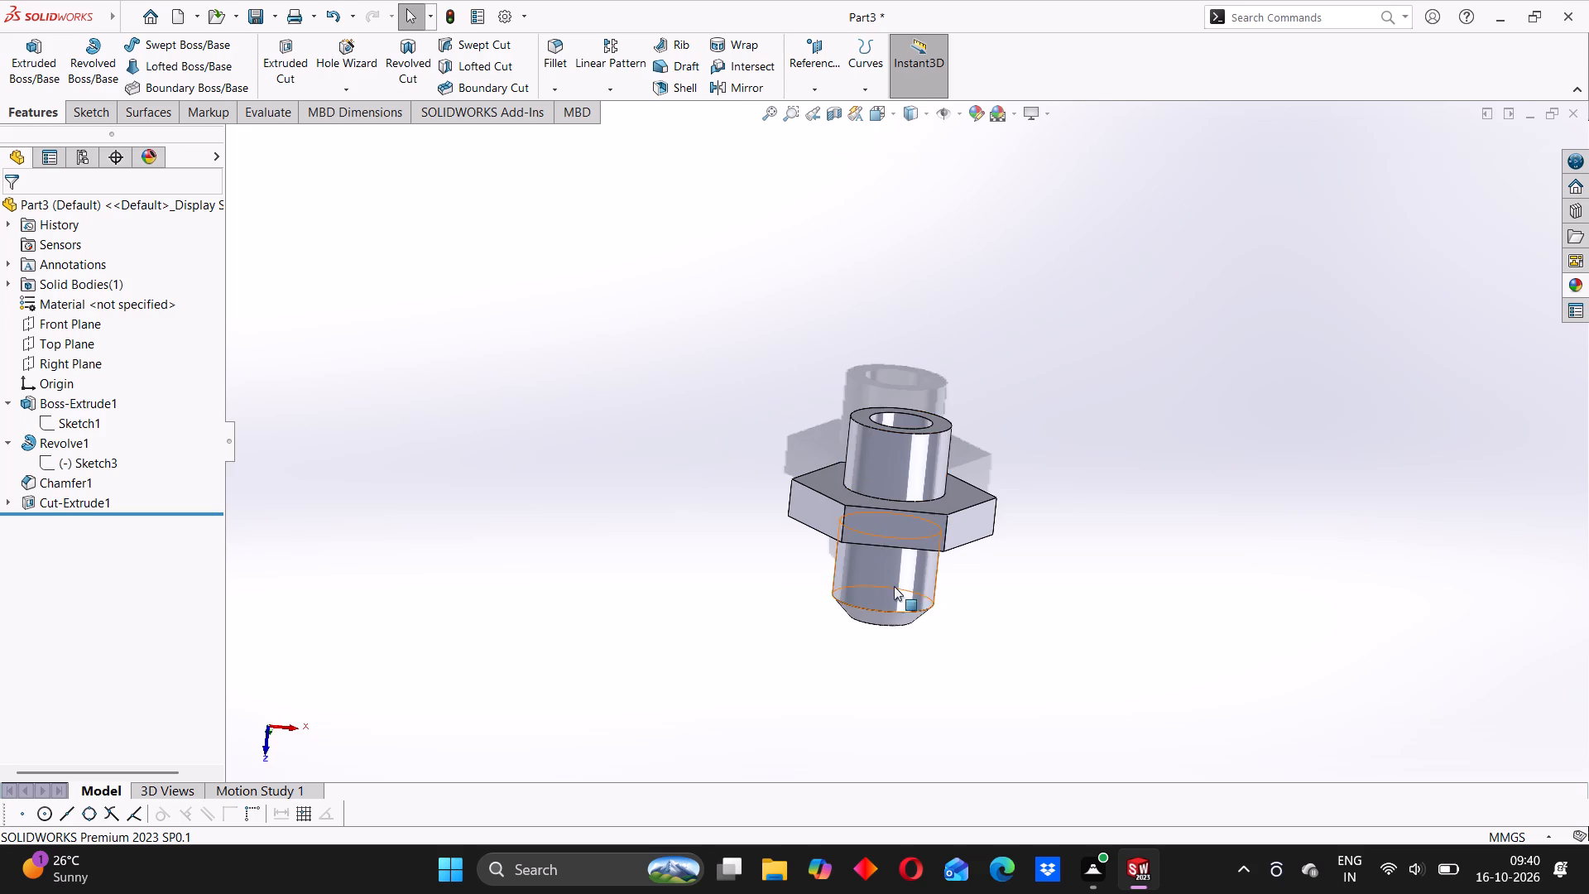
pyautogui.moveTo(897, 596); pyautogui.dragTo(869, 545, button='middle')
# Add a DIN M16 cosmetic thread on the unchamfered end's outer circular edge, starting from its end face, with a 10 mm blind depth.
pyautogui.scroll(-4, 893, 456)
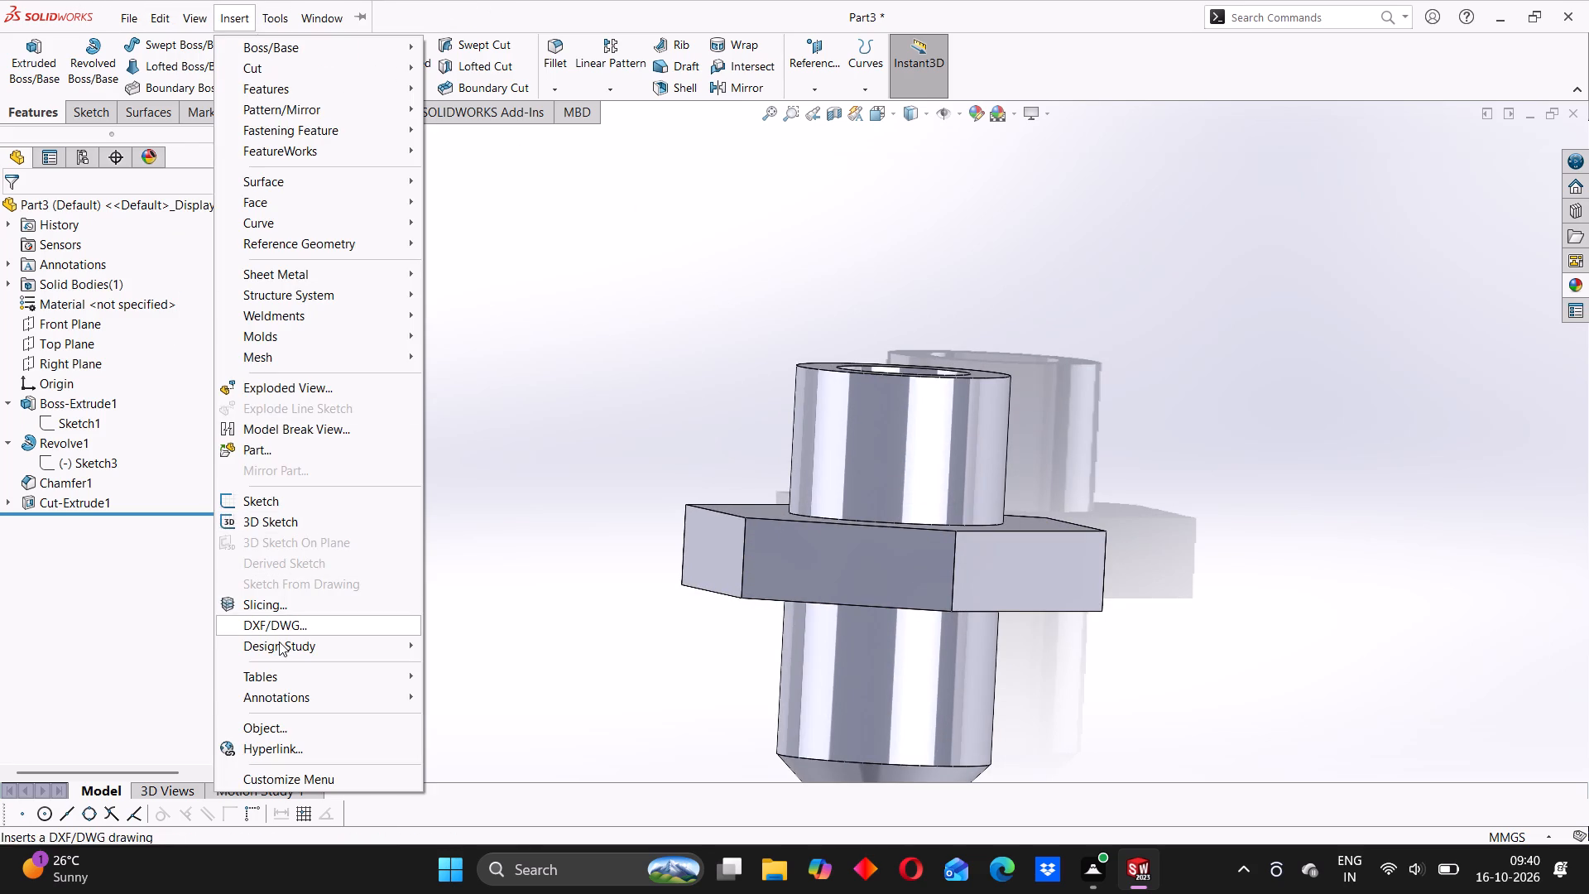
pyautogui.click(506, 606)
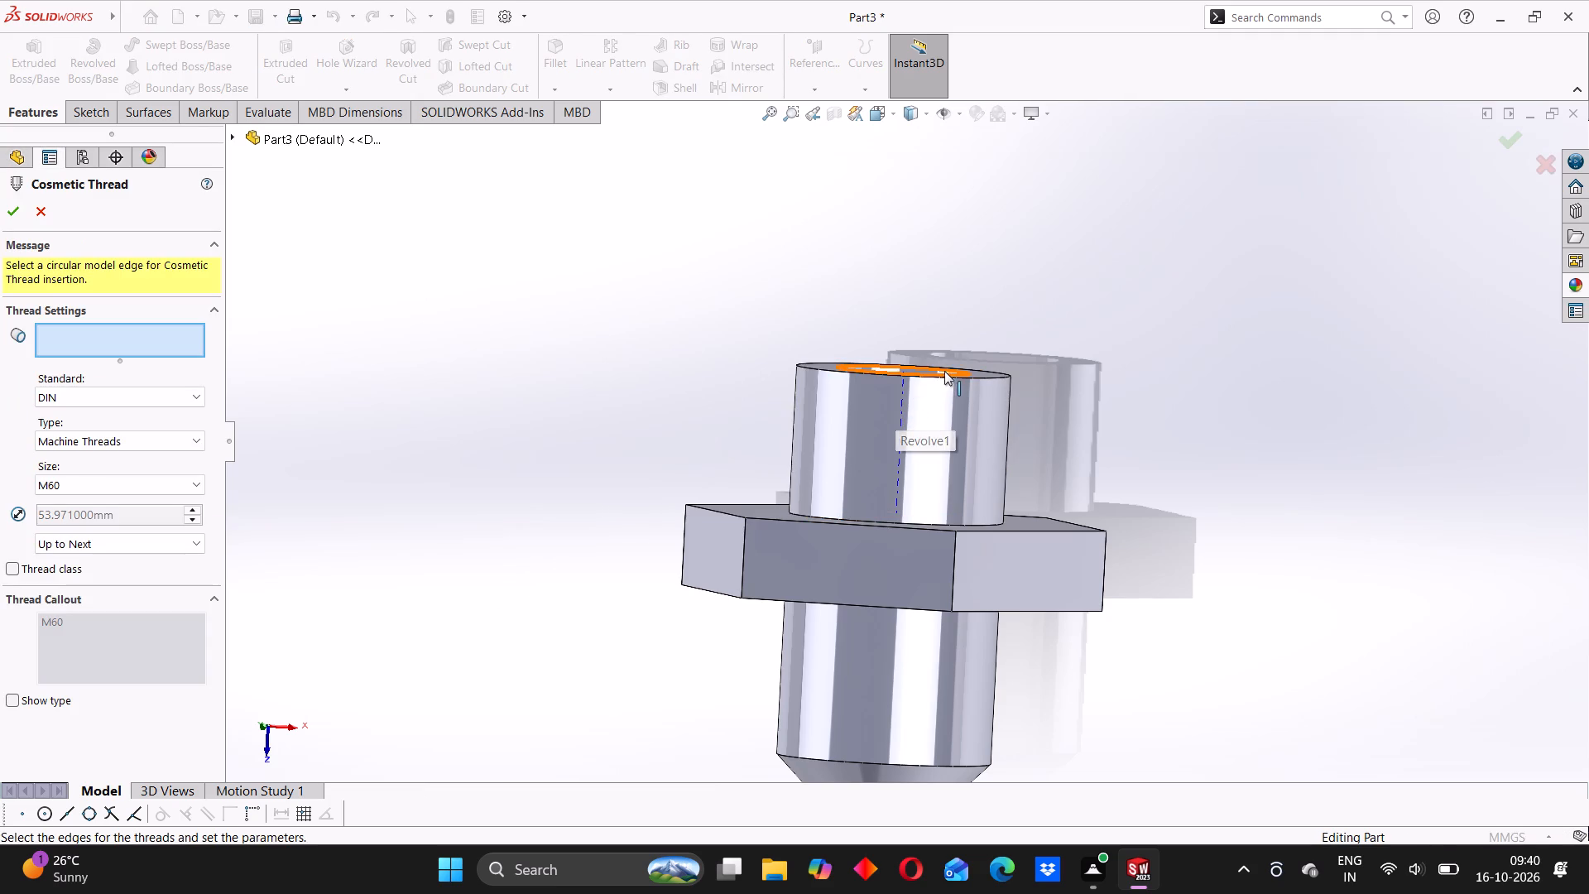
pyautogui.moveTo(953, 376); pyautogui.dragTo(937, 536, button='middle')
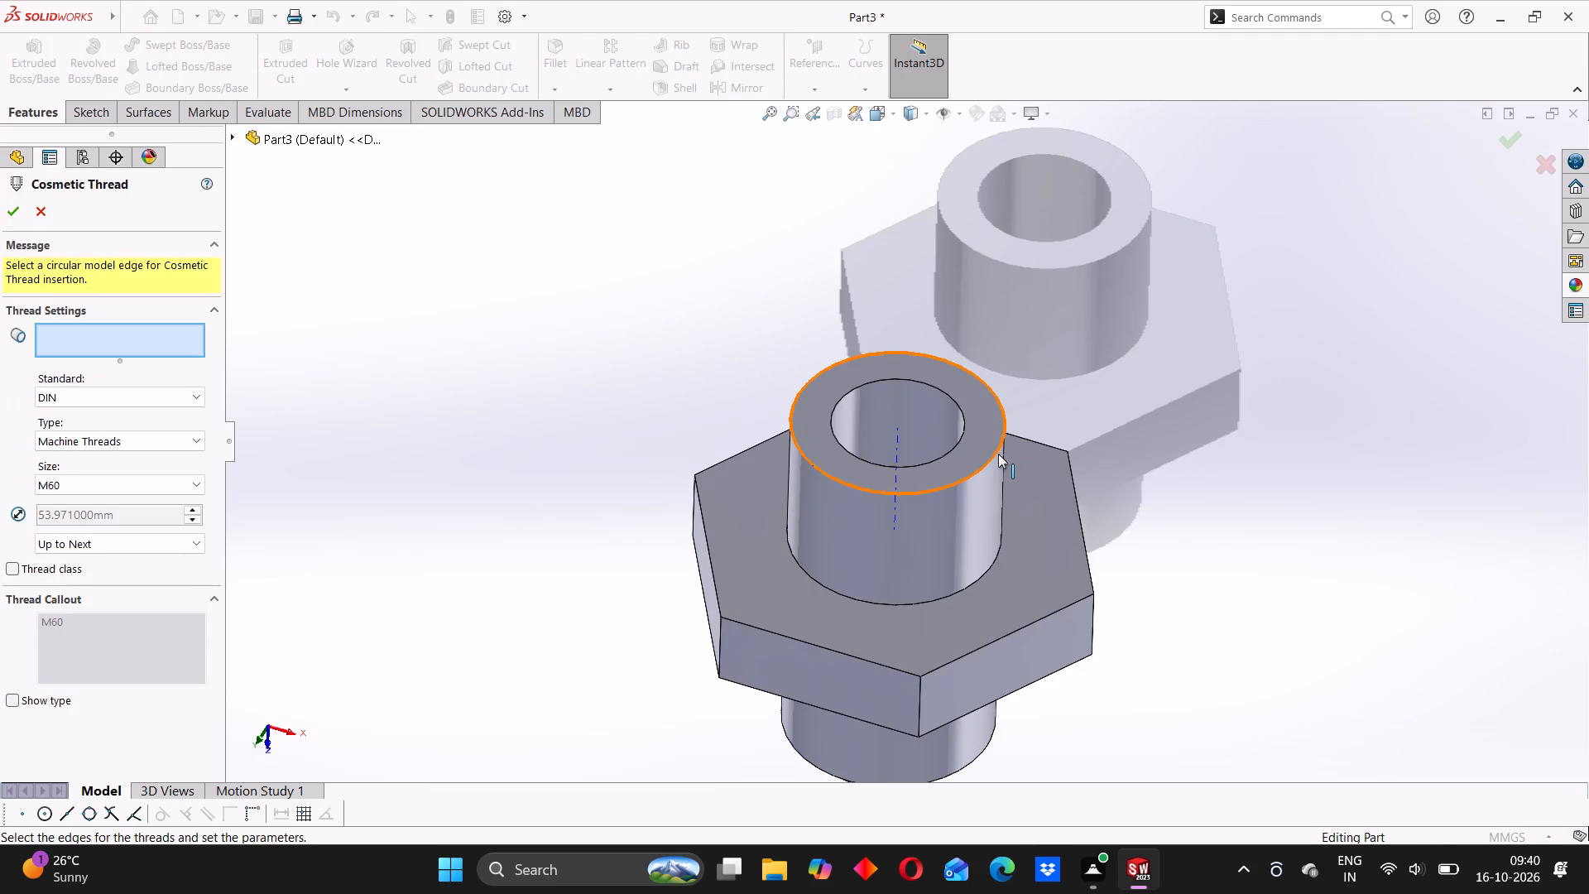
pyautogui.click(998, 454)
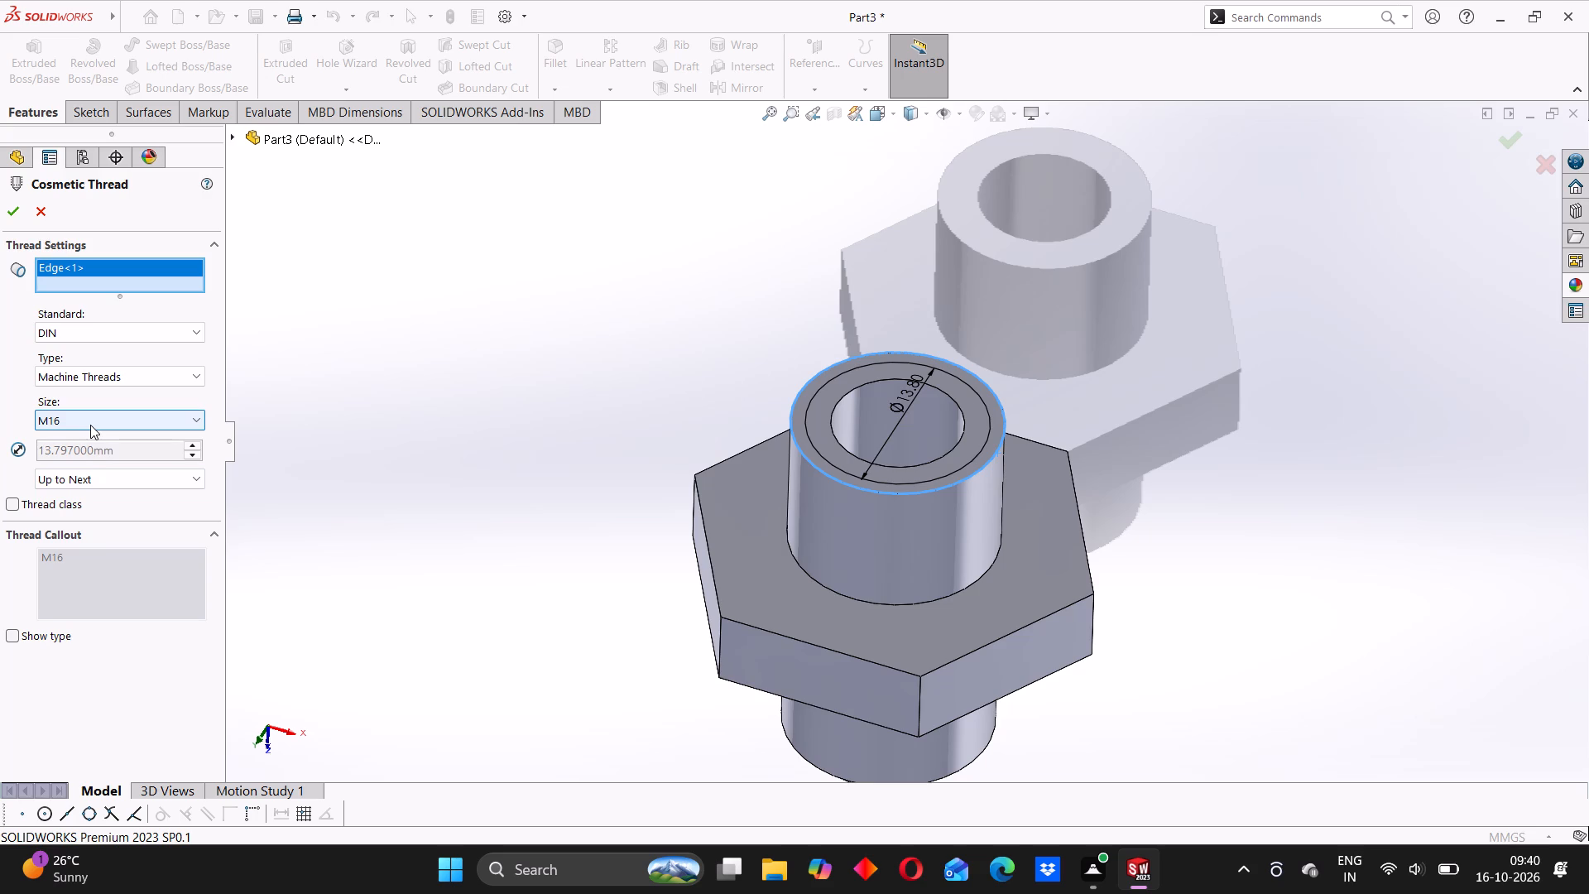
pyautogui.click(81, 482)
pyautogui.click(70, 501)
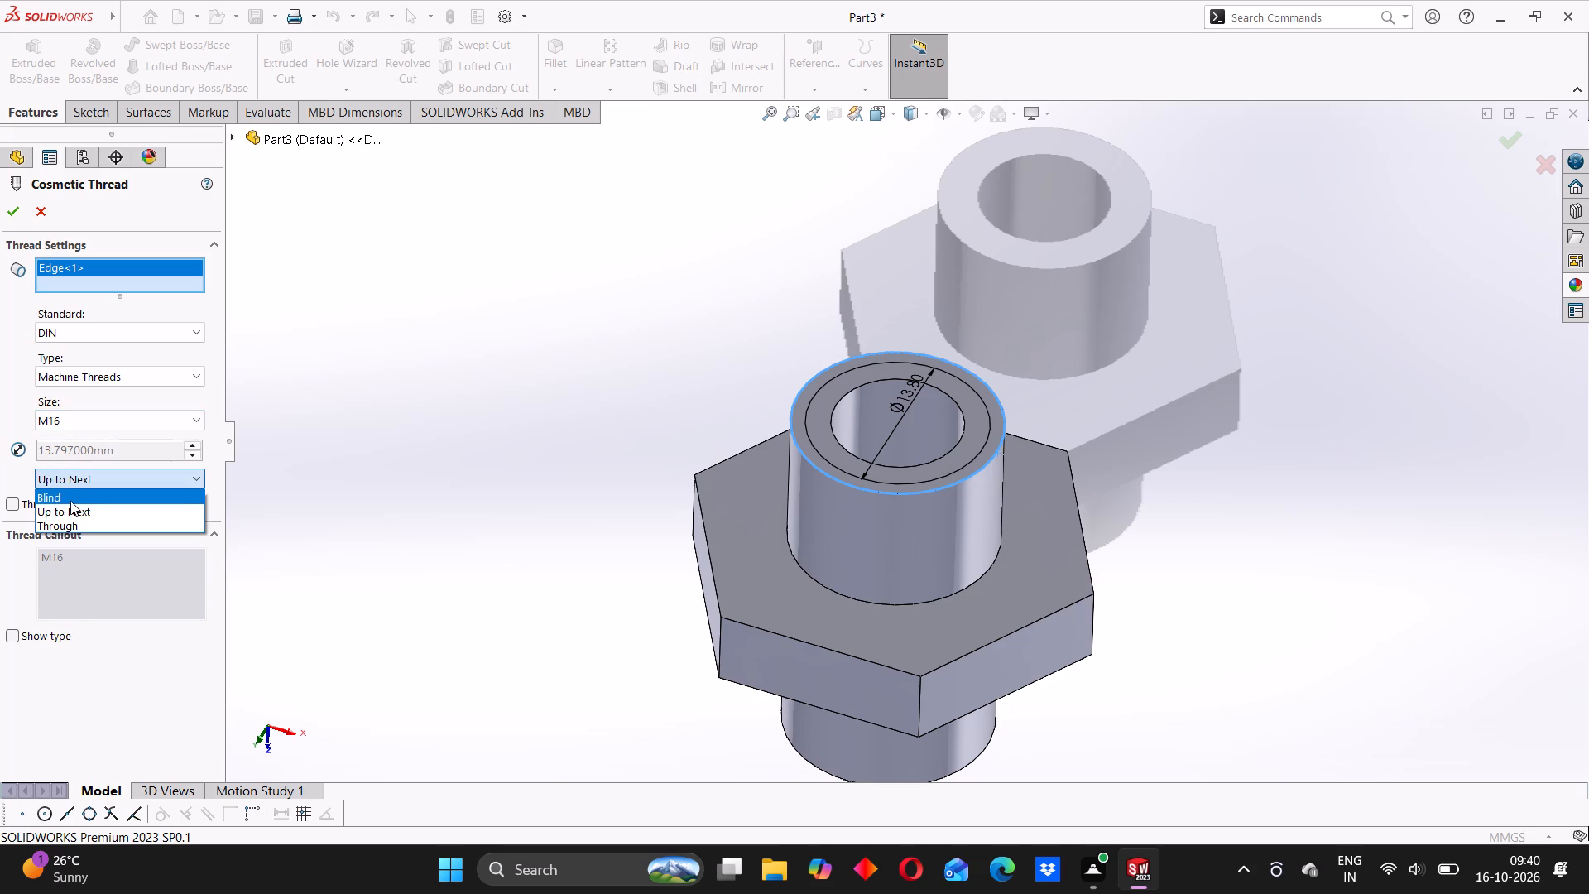
pyautogui.moveTo(119, 573); pyautogui.dragTo(39, 575)
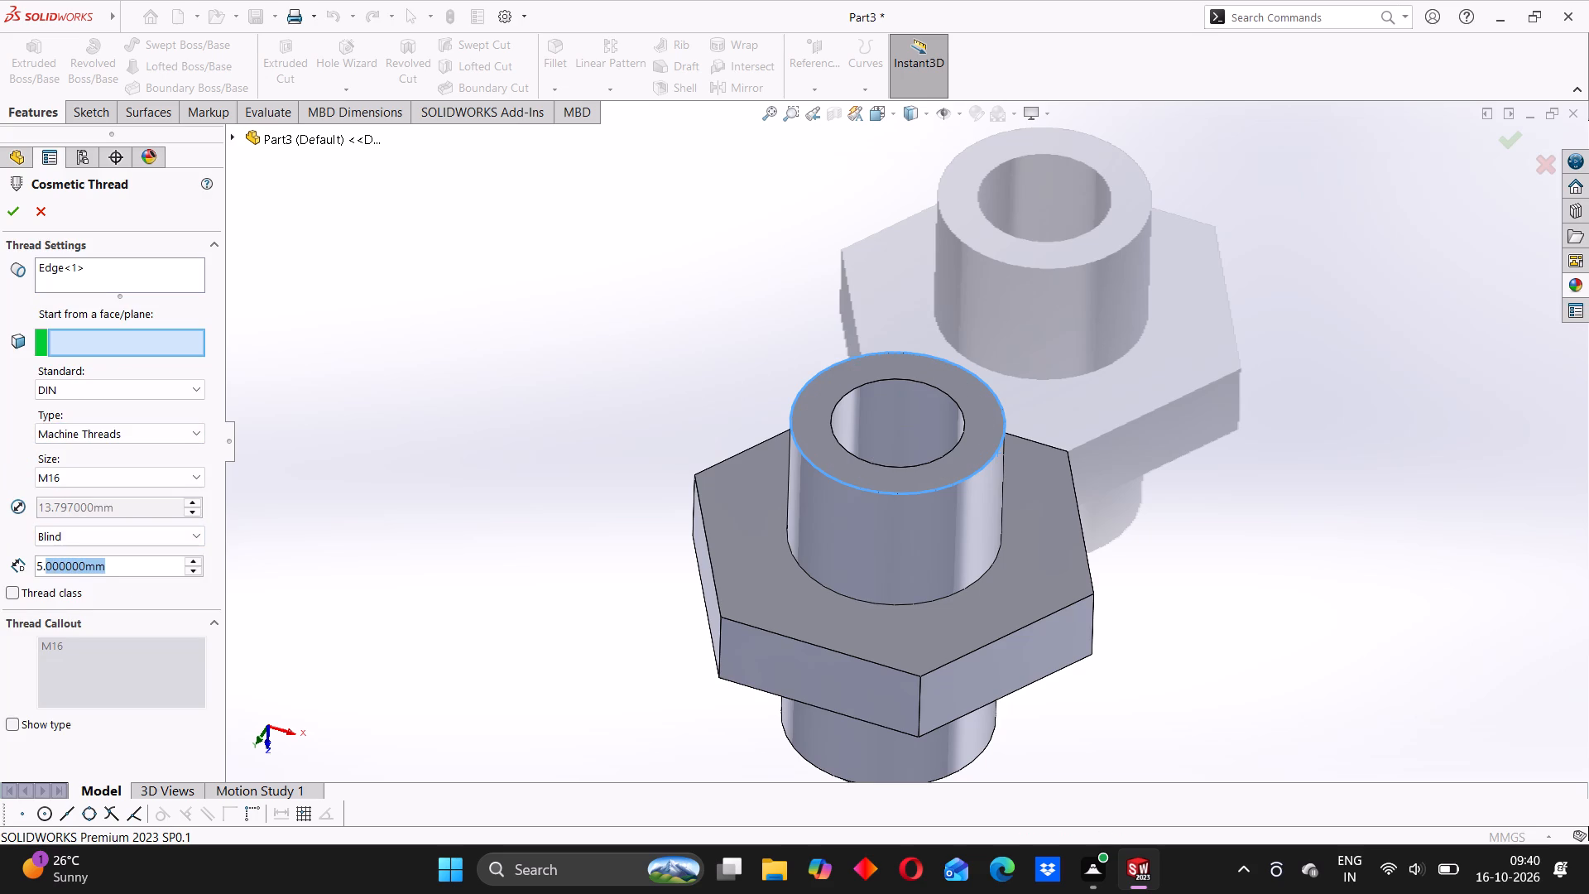
pyautogui.moveTo(39, 575); pyautogui.dragTo(36, 575)
pyautogui.write('10')
pyautogui.press('Return')
pyautogui.click(968, 392)
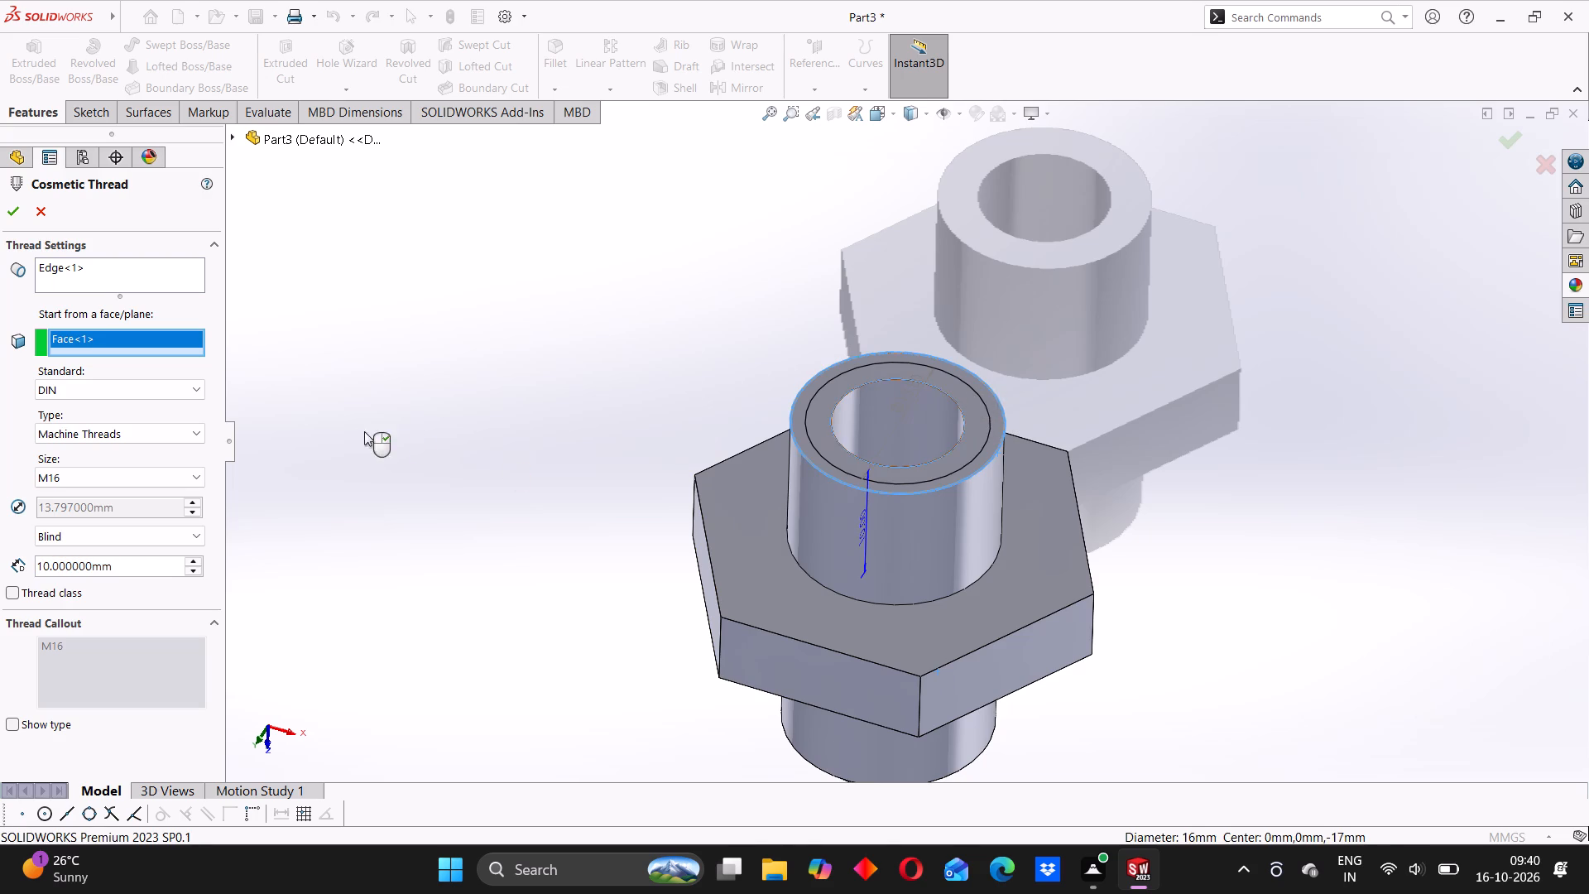
pyautogui.click(14, 207)
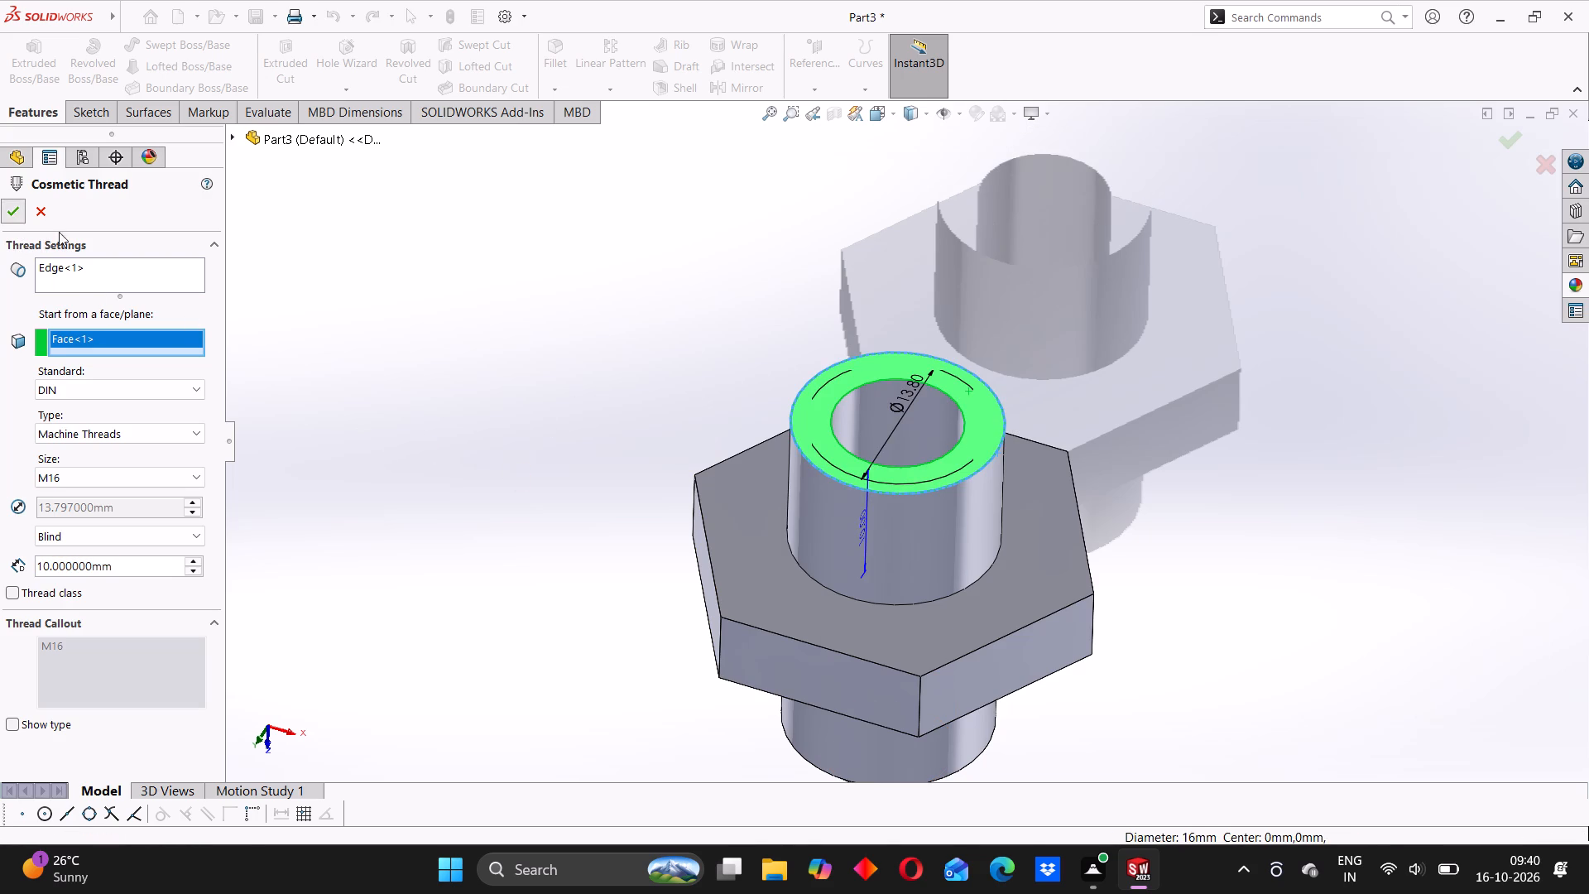
# Start a DIN M16 cosmetic thread on the circular edge between the chamfer and the cylinder, entering a blind depth of 13 mm.
pyautogui.moveTo(753, 571); pyautogui.dragTo(869, 314, button='middle')
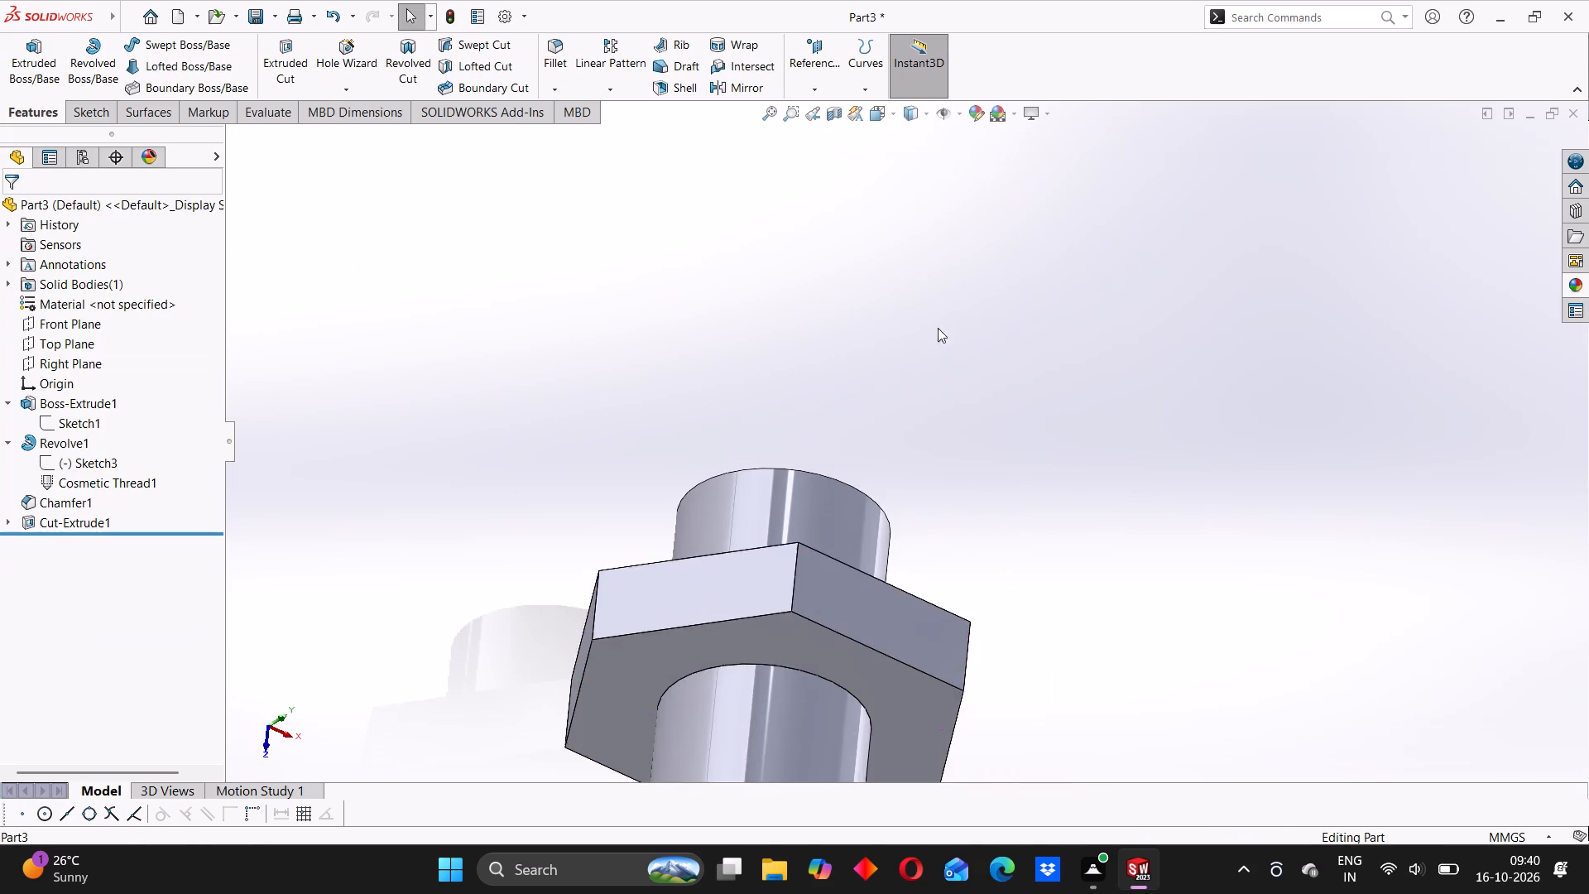
pyautogui.moveTo(1011, 552); pyautogui.dragTo(665, 709, button='middle')
pyautogui.moveTo(956, 500); pyautogui.dragTo(1119, 622, button='middle')
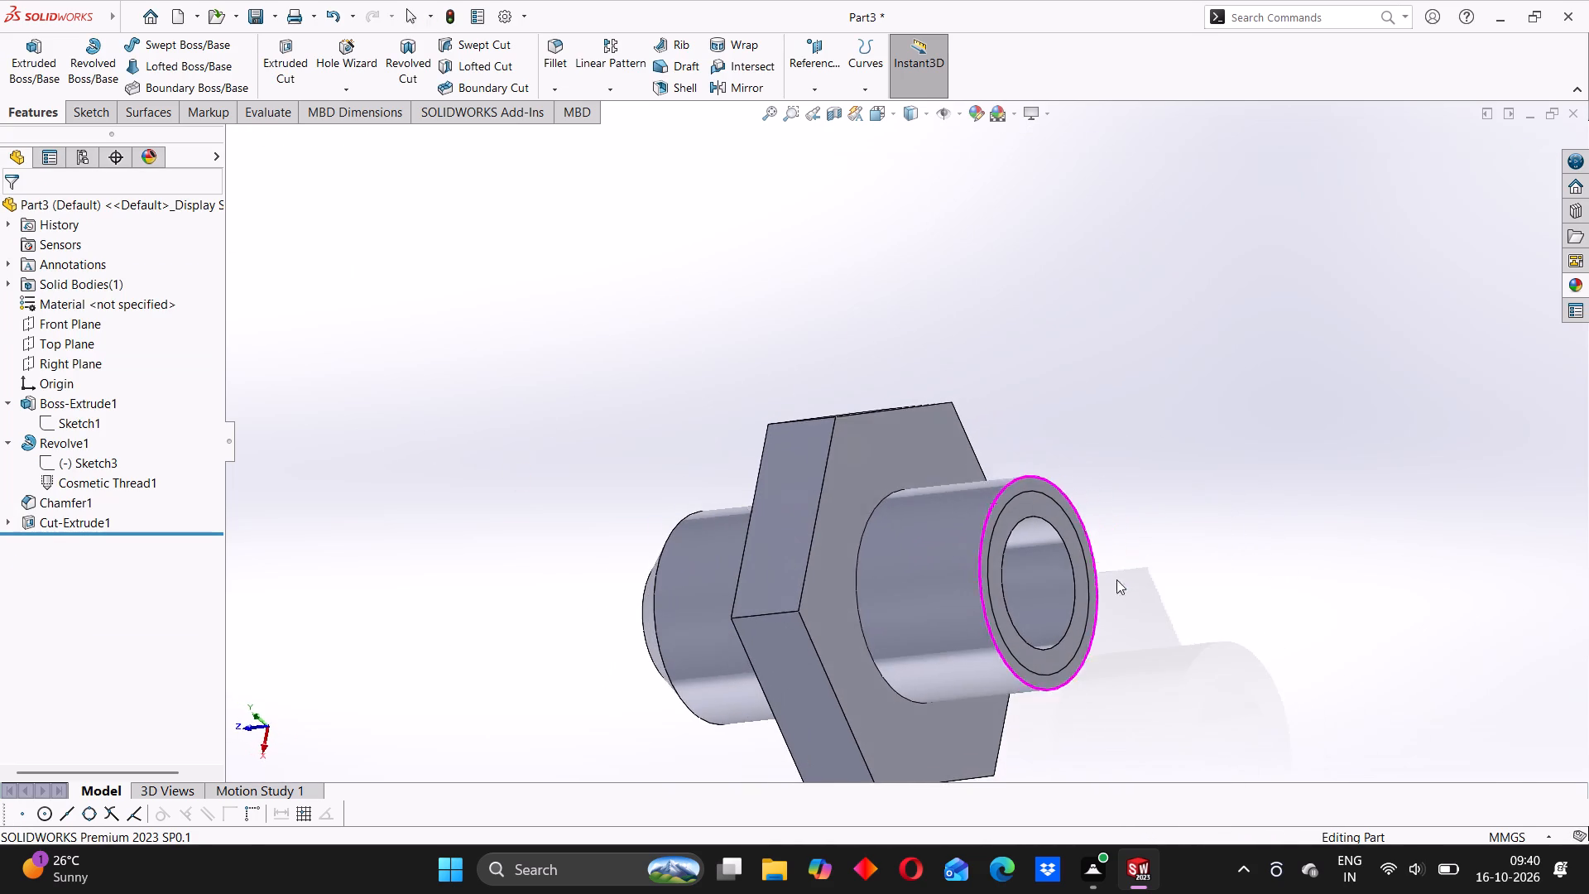
pyautogui.moveTo(863, 517); pyautogui.dragTo(910, 533, button='middle')
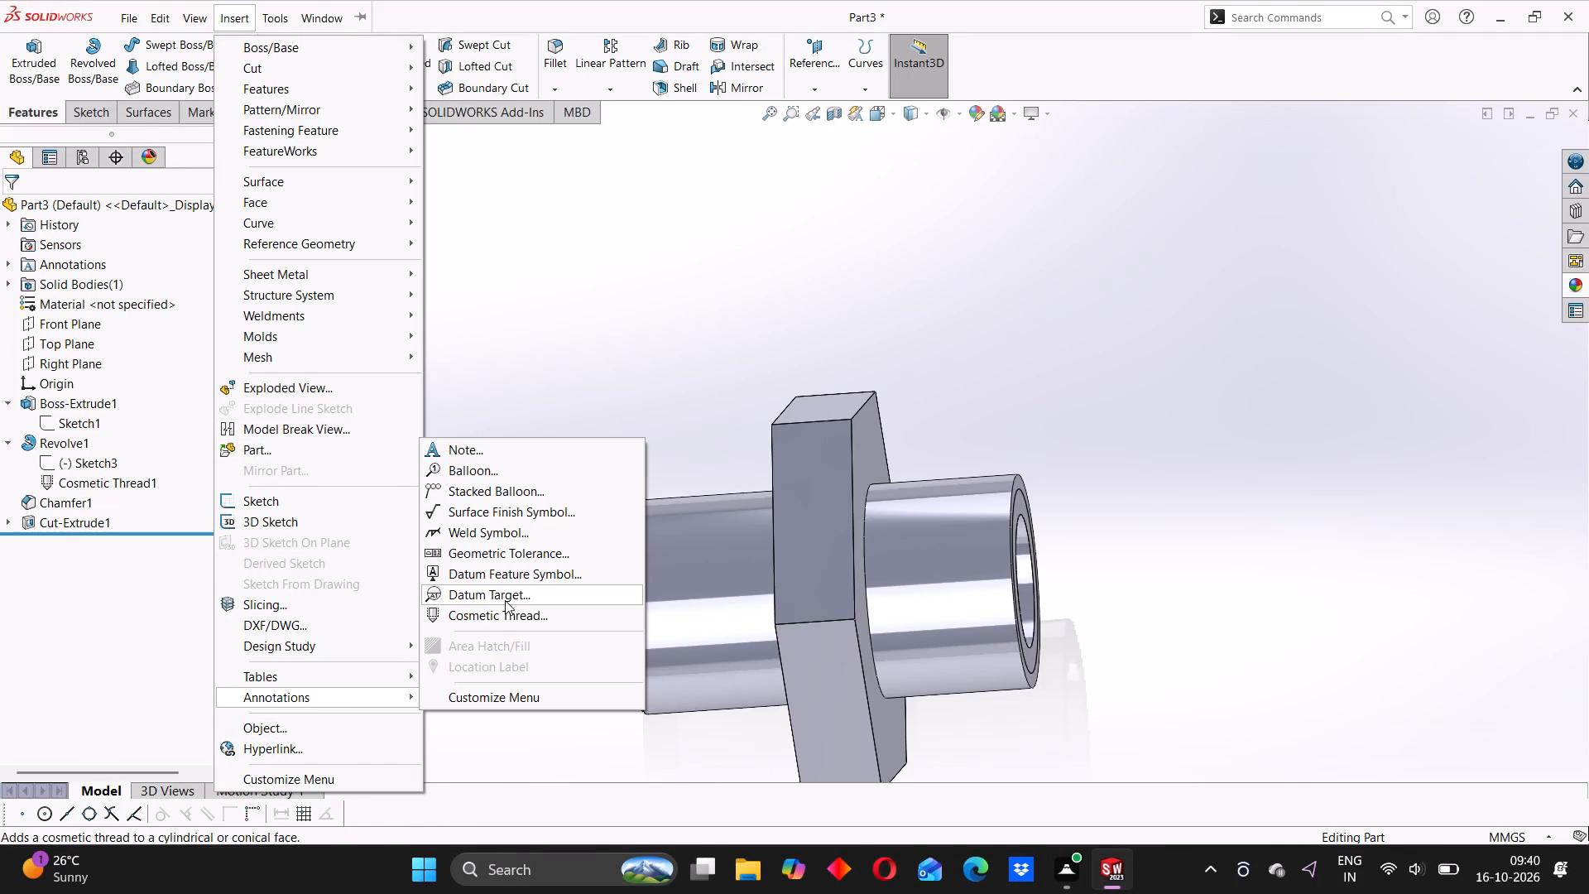
pyautogui.click(495, 613)
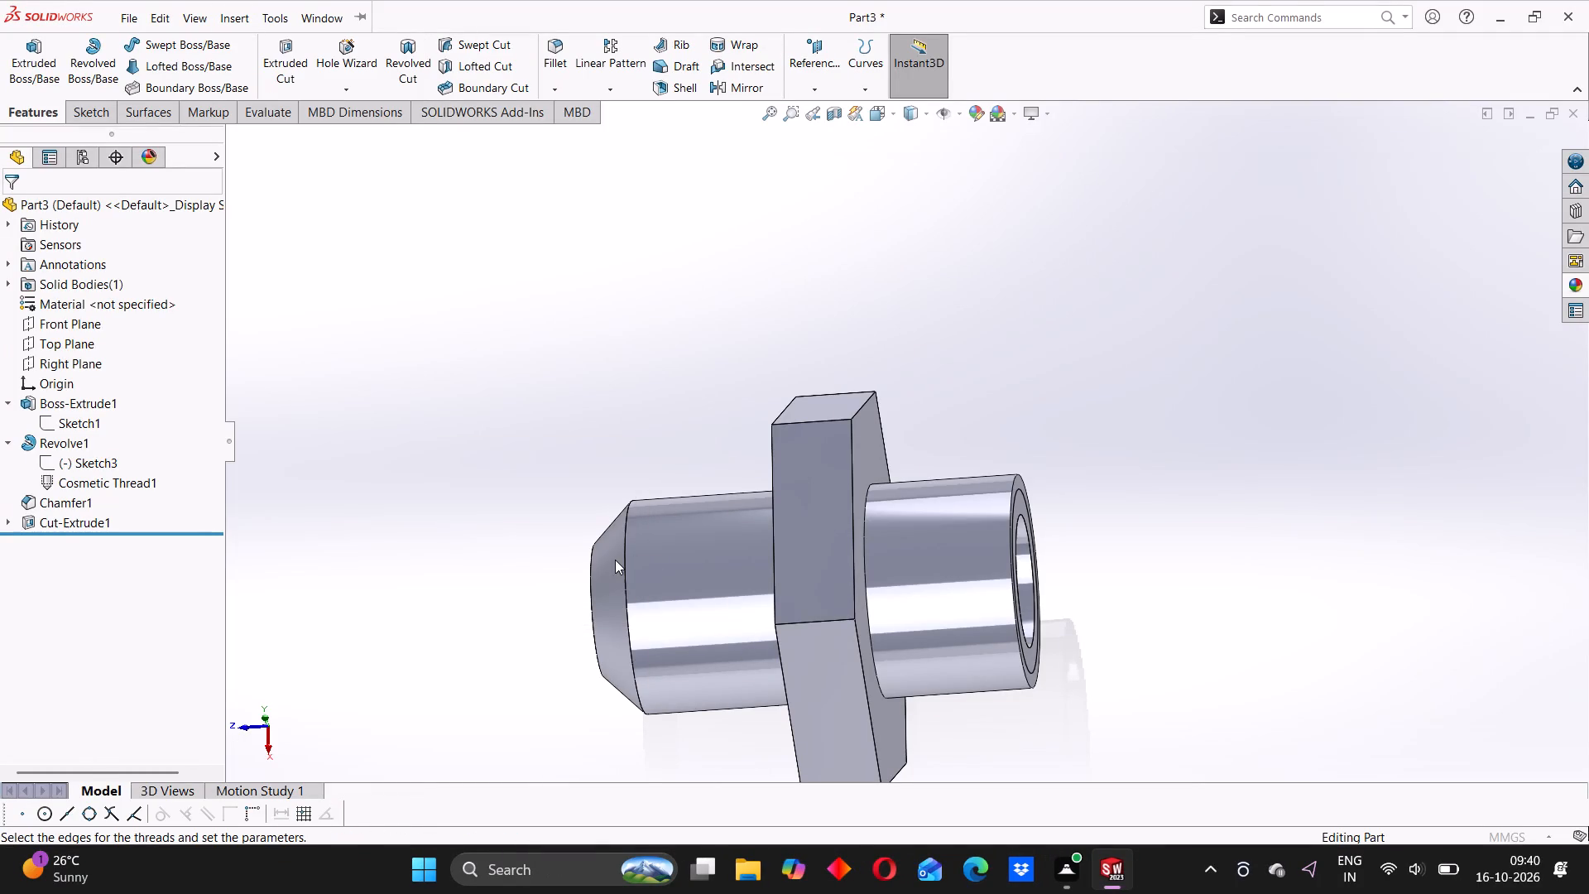
pyautogui.scroll(-3, 649, 554)
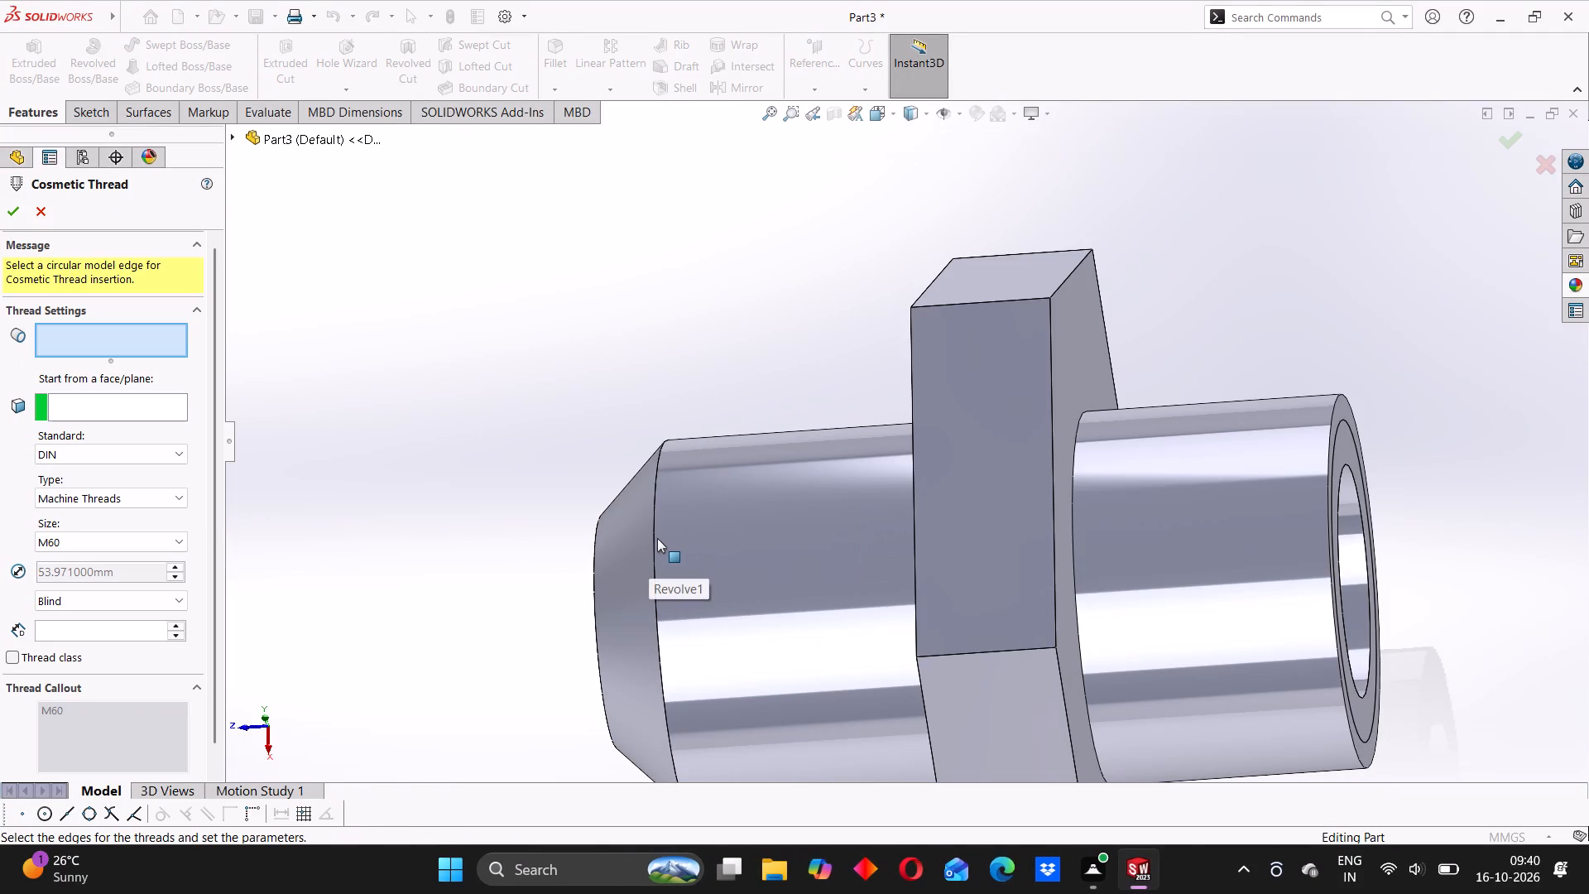
pyautogui.click(655, 539)
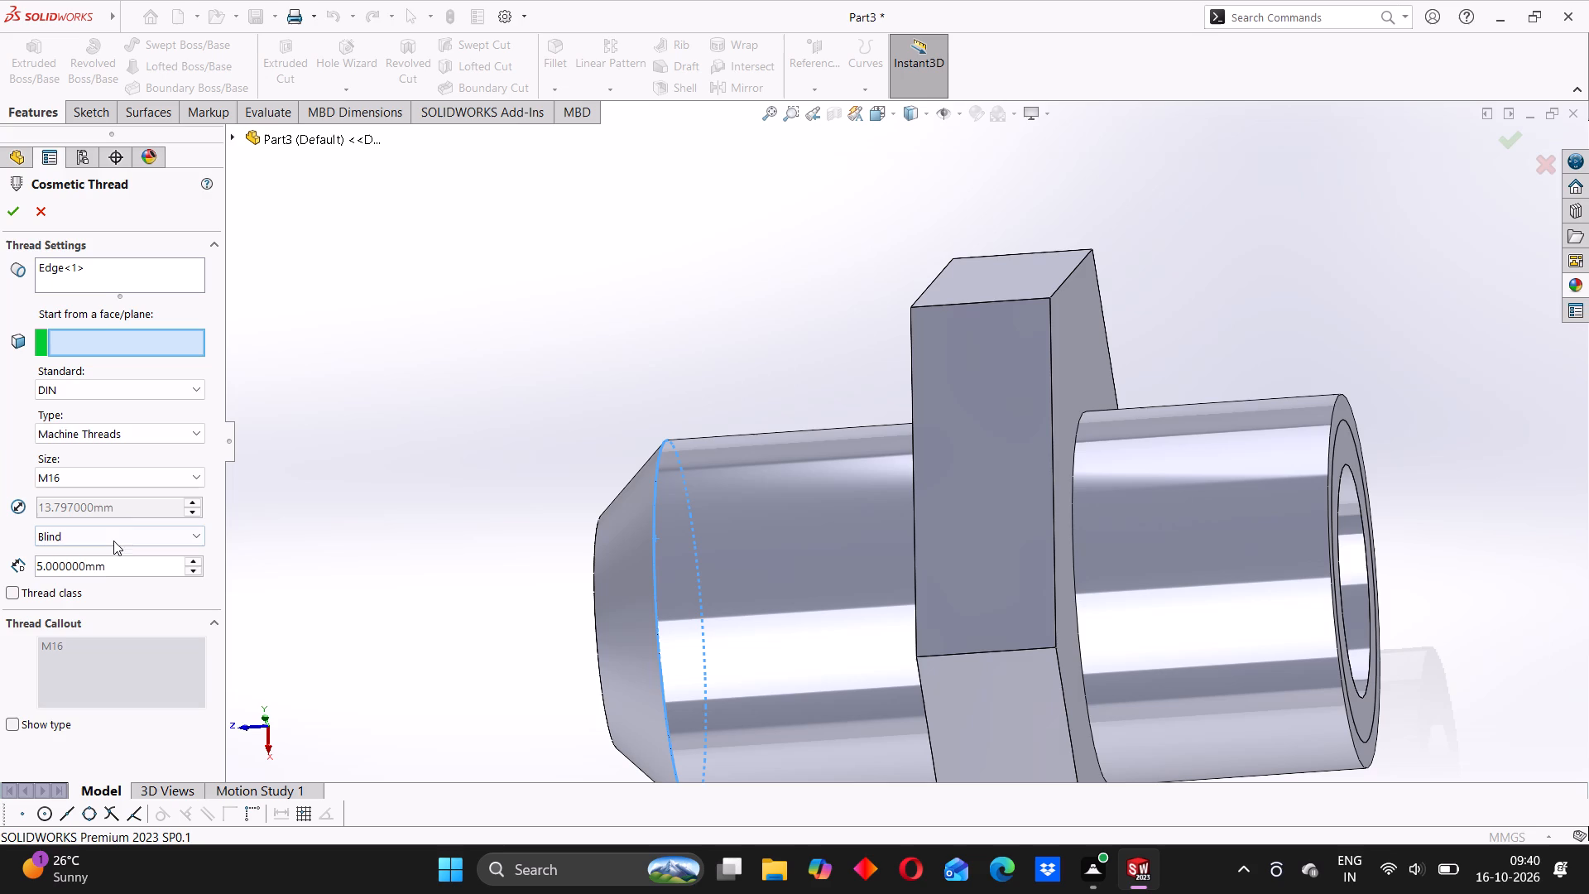
pyautogui.moveTo(109, 571); pyautogui.dragTo(18, 573)
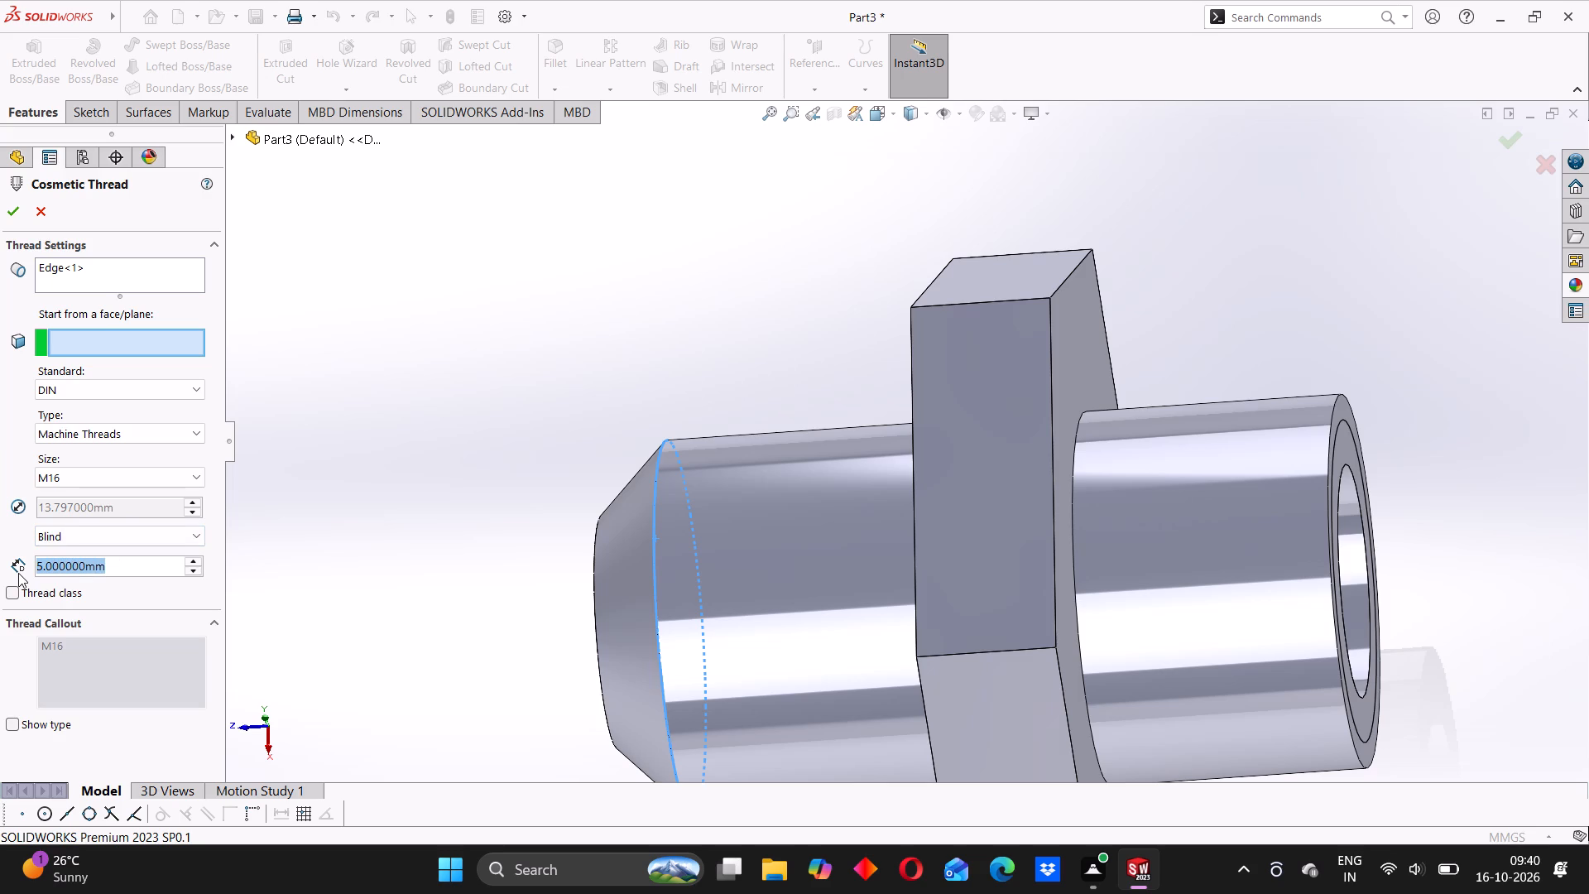
pyautogui.write('13')
pyautogui.press('Return')
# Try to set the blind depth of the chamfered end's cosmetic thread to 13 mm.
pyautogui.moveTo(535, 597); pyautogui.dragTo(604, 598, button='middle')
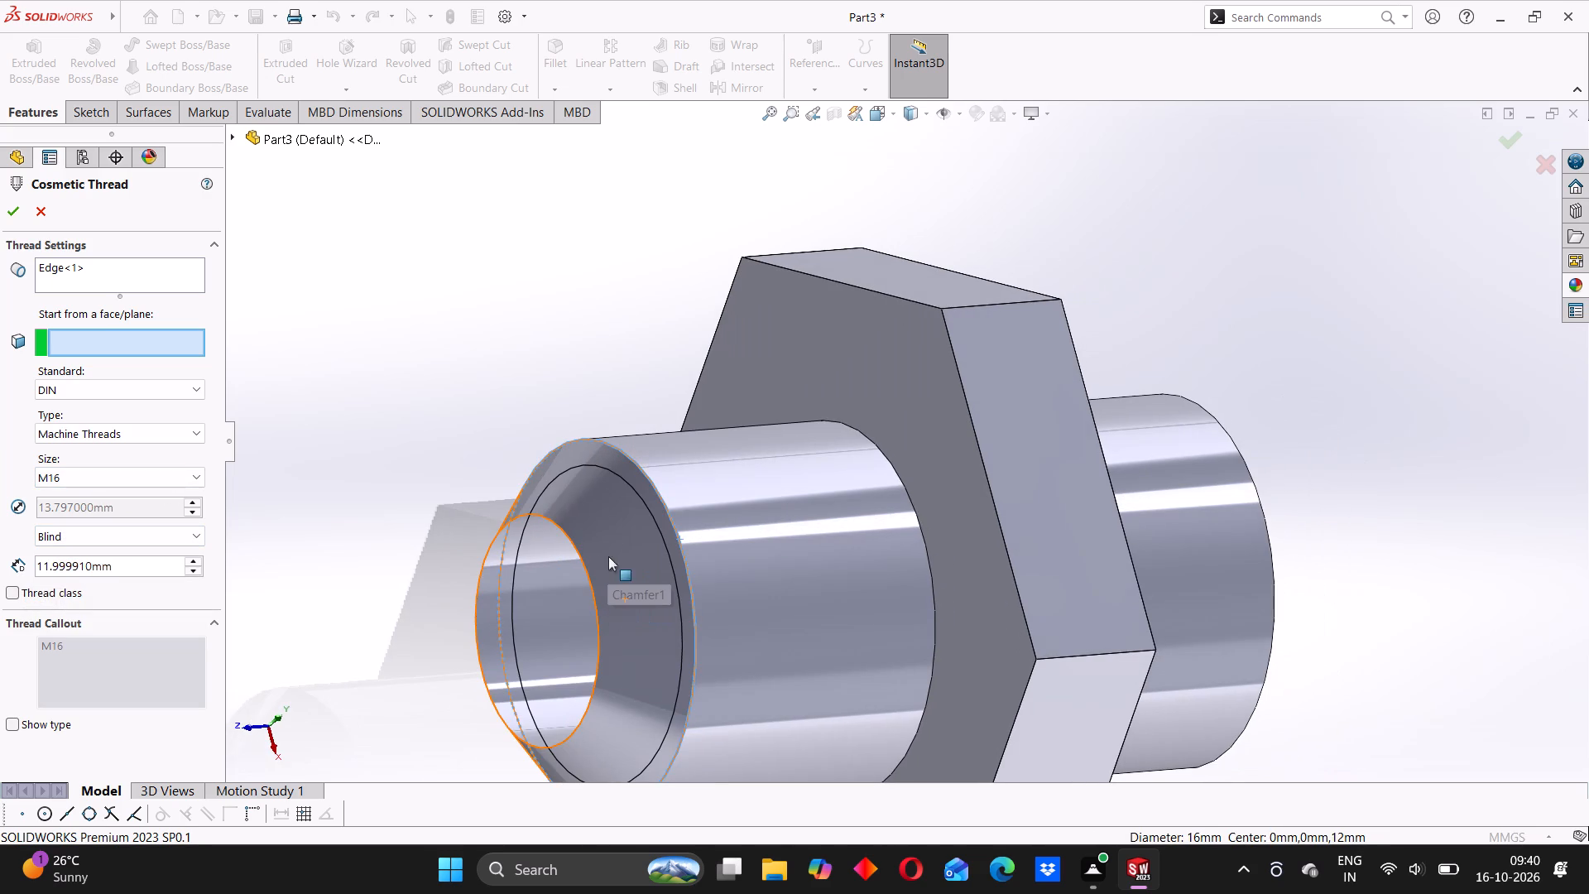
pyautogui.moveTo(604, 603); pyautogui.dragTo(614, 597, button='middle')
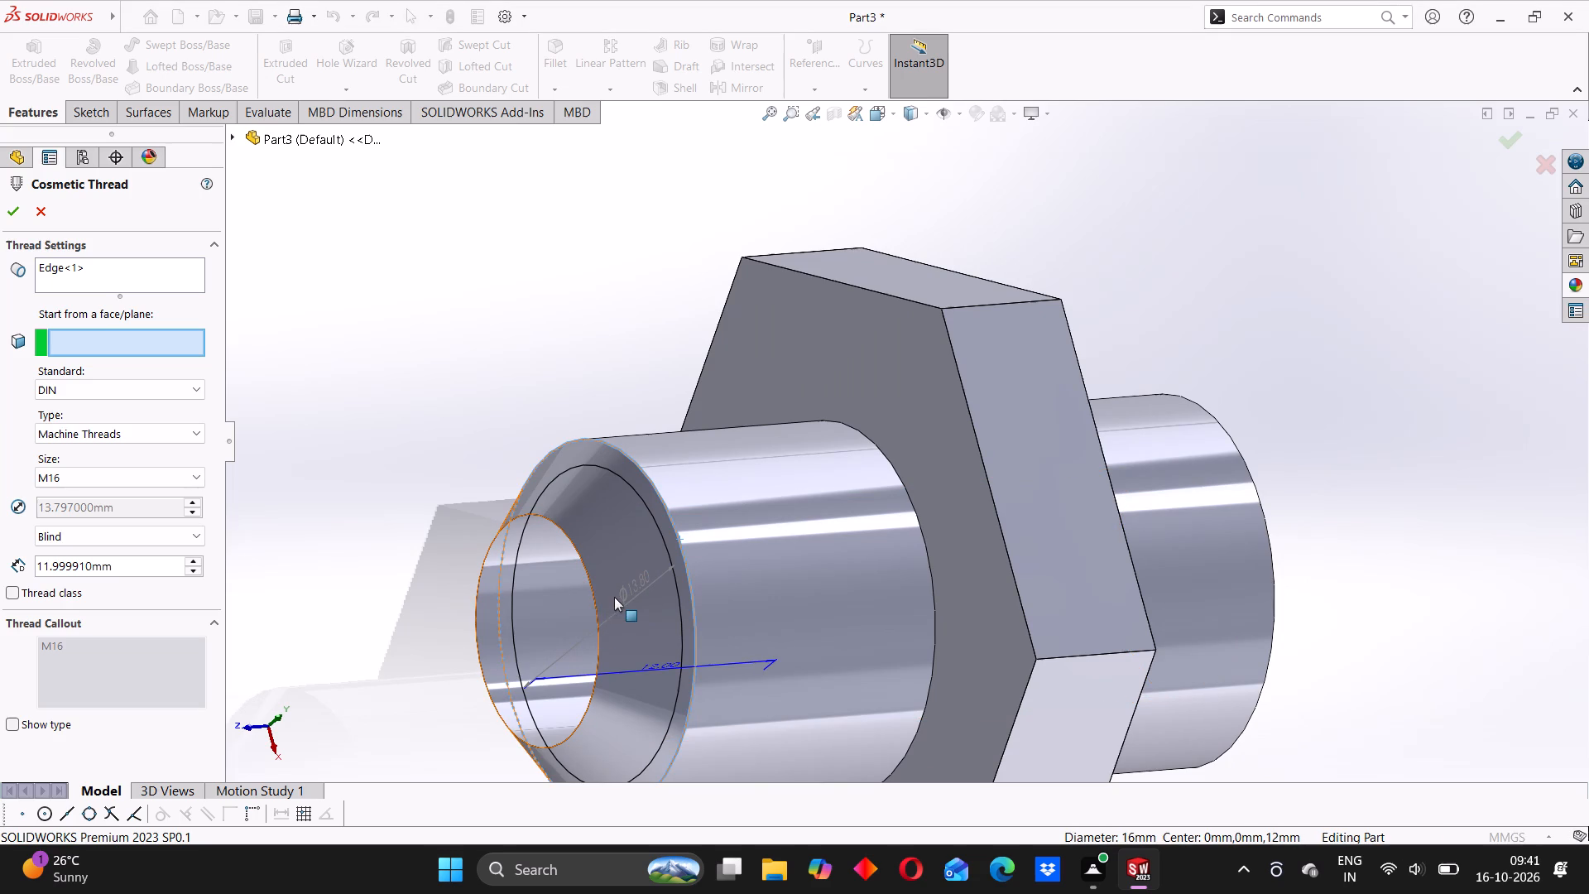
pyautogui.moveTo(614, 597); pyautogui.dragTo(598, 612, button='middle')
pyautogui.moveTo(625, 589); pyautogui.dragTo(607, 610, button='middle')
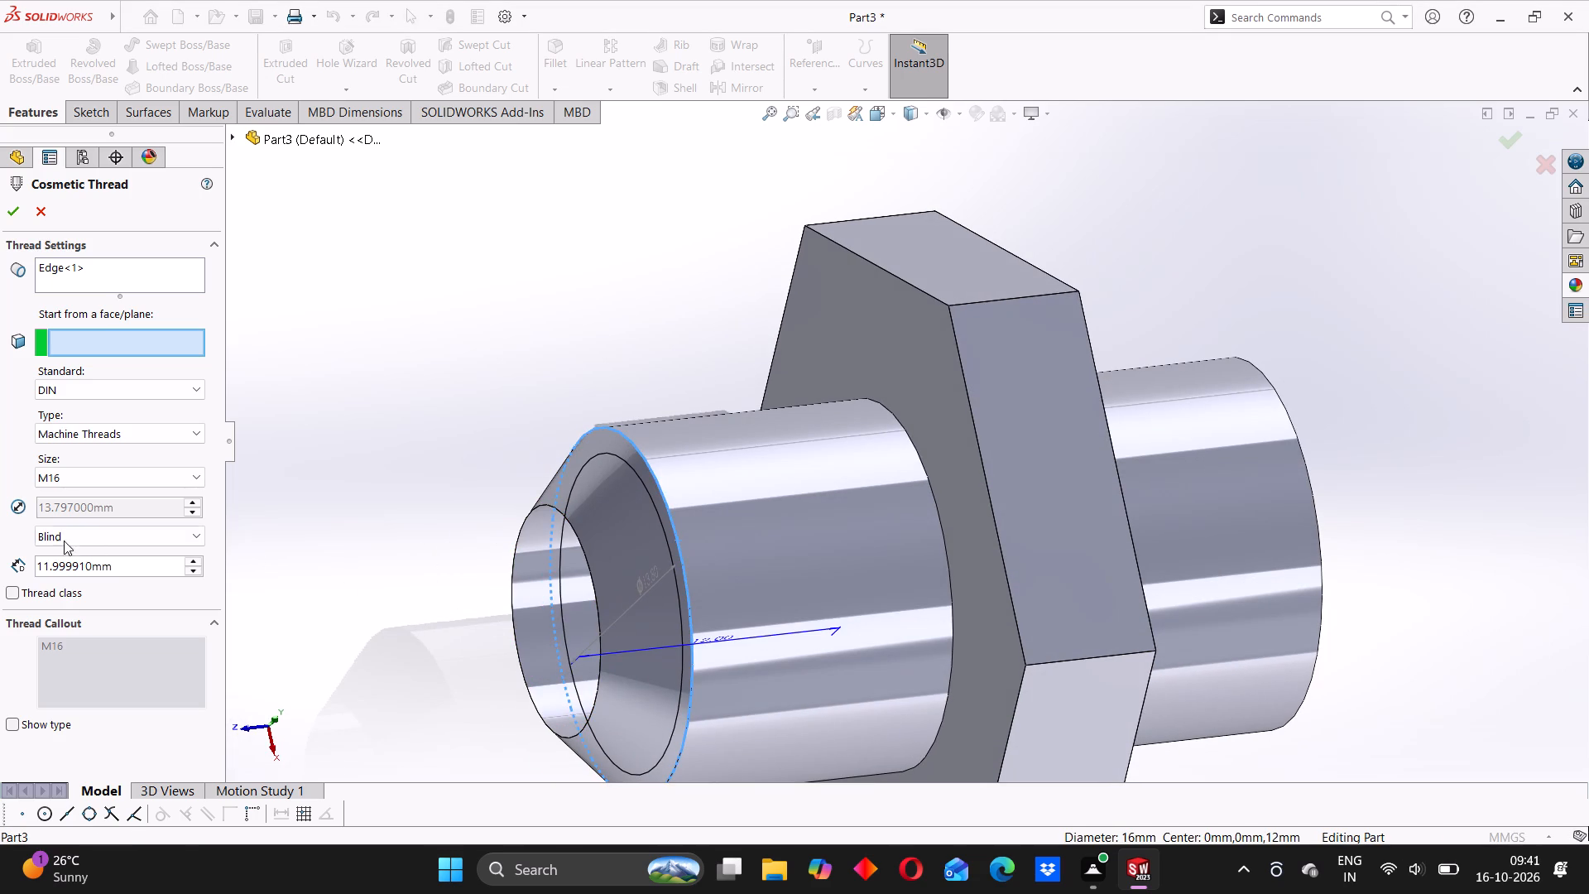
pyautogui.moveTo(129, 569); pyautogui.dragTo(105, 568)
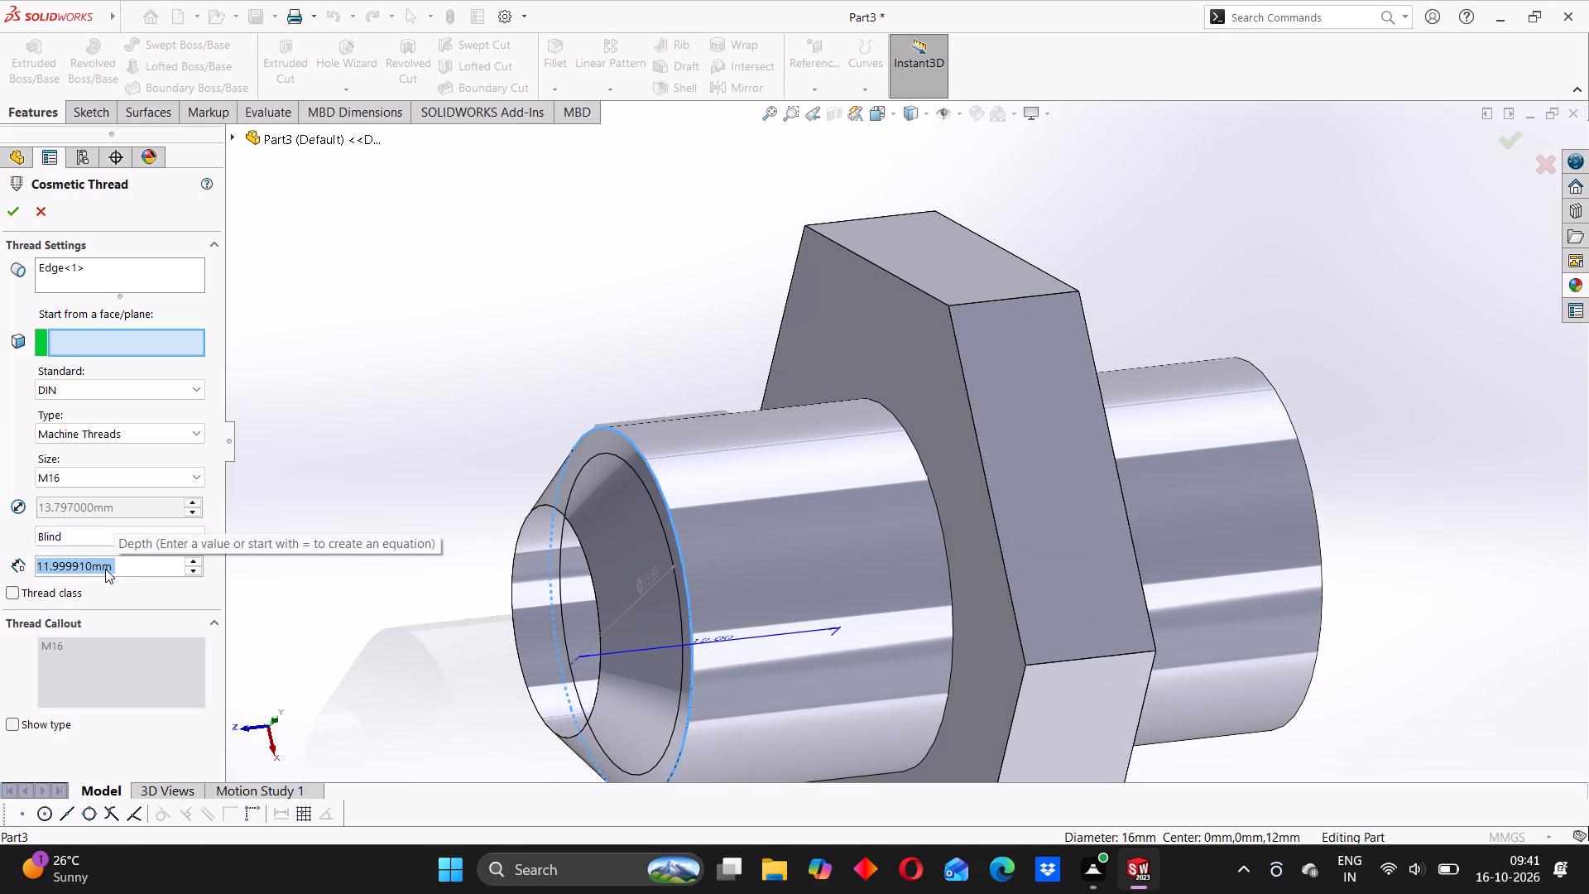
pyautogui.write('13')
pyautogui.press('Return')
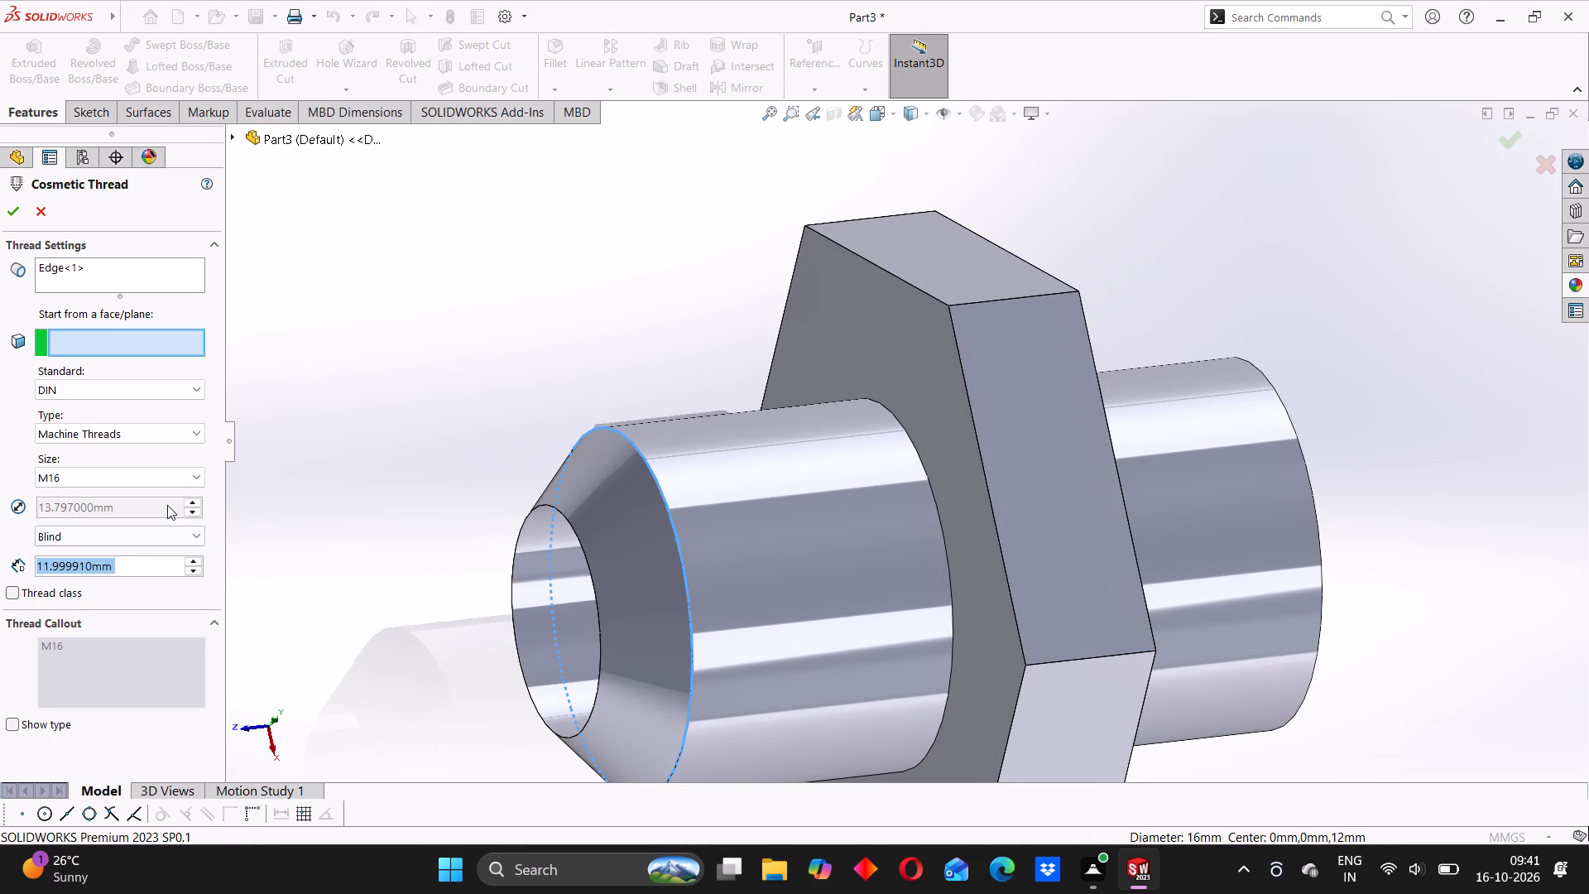
# Set the chamfered end's M16 cosmetic thread to a 10 mm blind depth and finish the thread.
pyautogui.moveTo(642, 430); pyautogui.dragTo(619, 464, button='middle')
pyautogui.scroll(3, 639, 476)
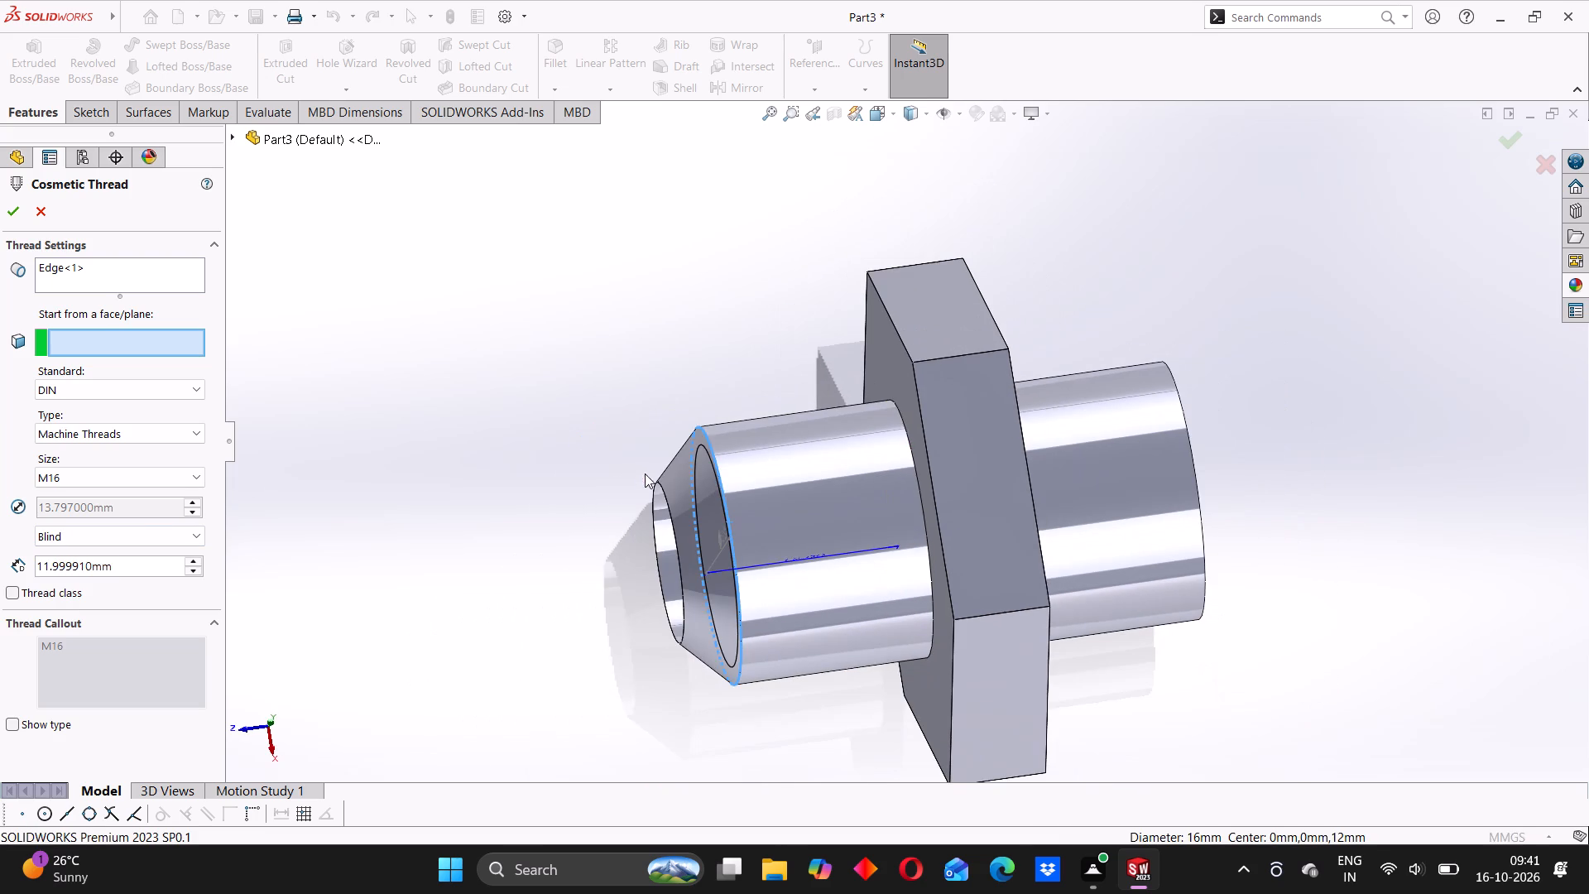
pyautogui.scroll(-3, 705, 433)
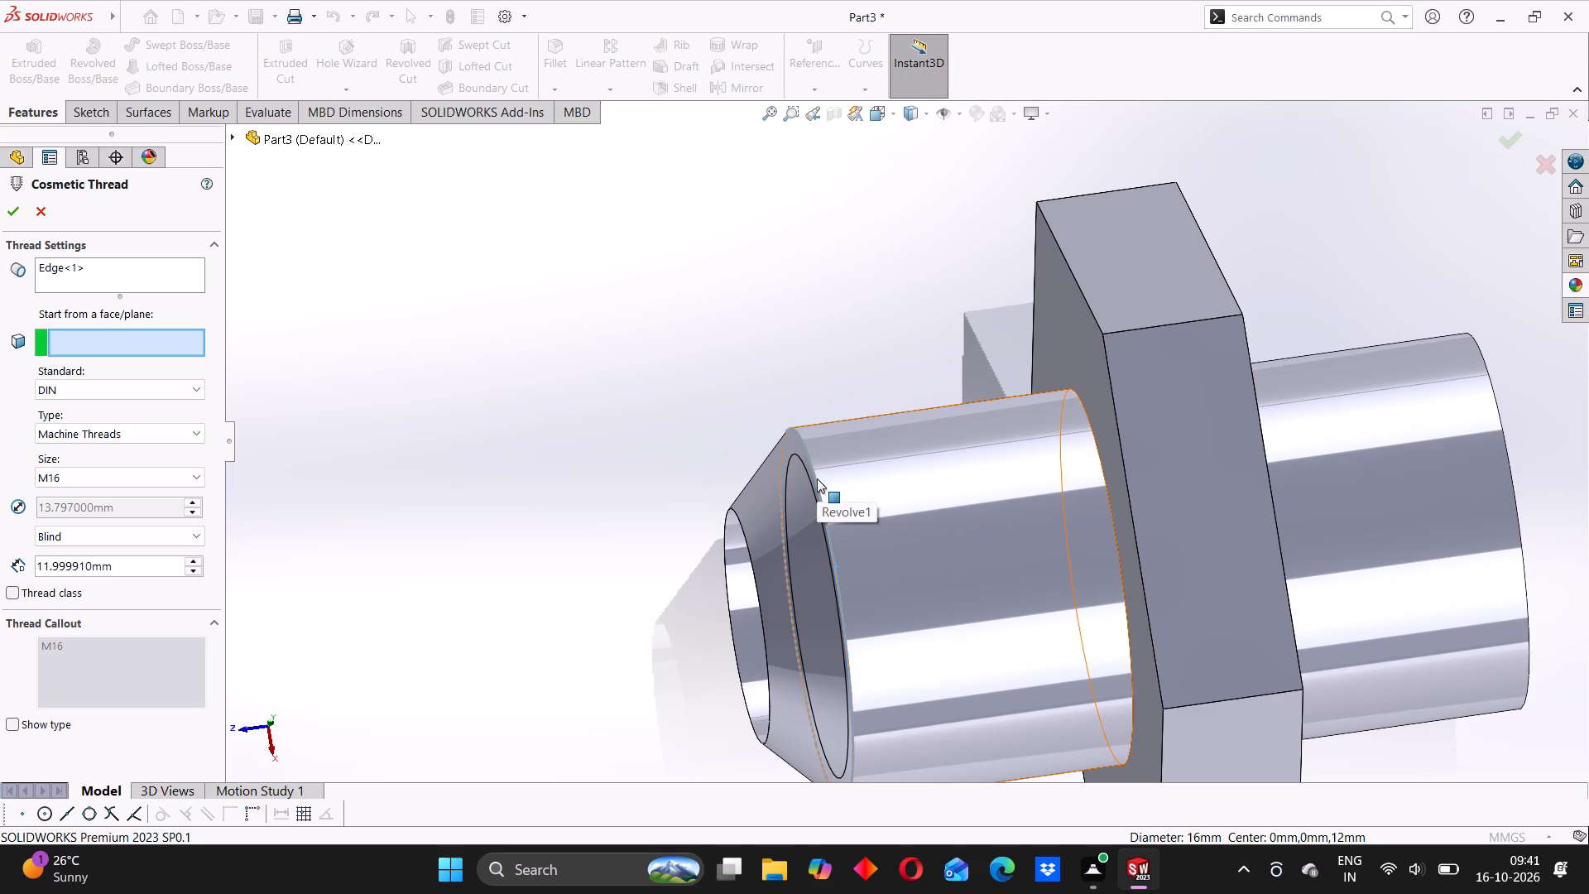
pyautogui.moveTo(113, 559); pyautogui.dragTo(113, 558)
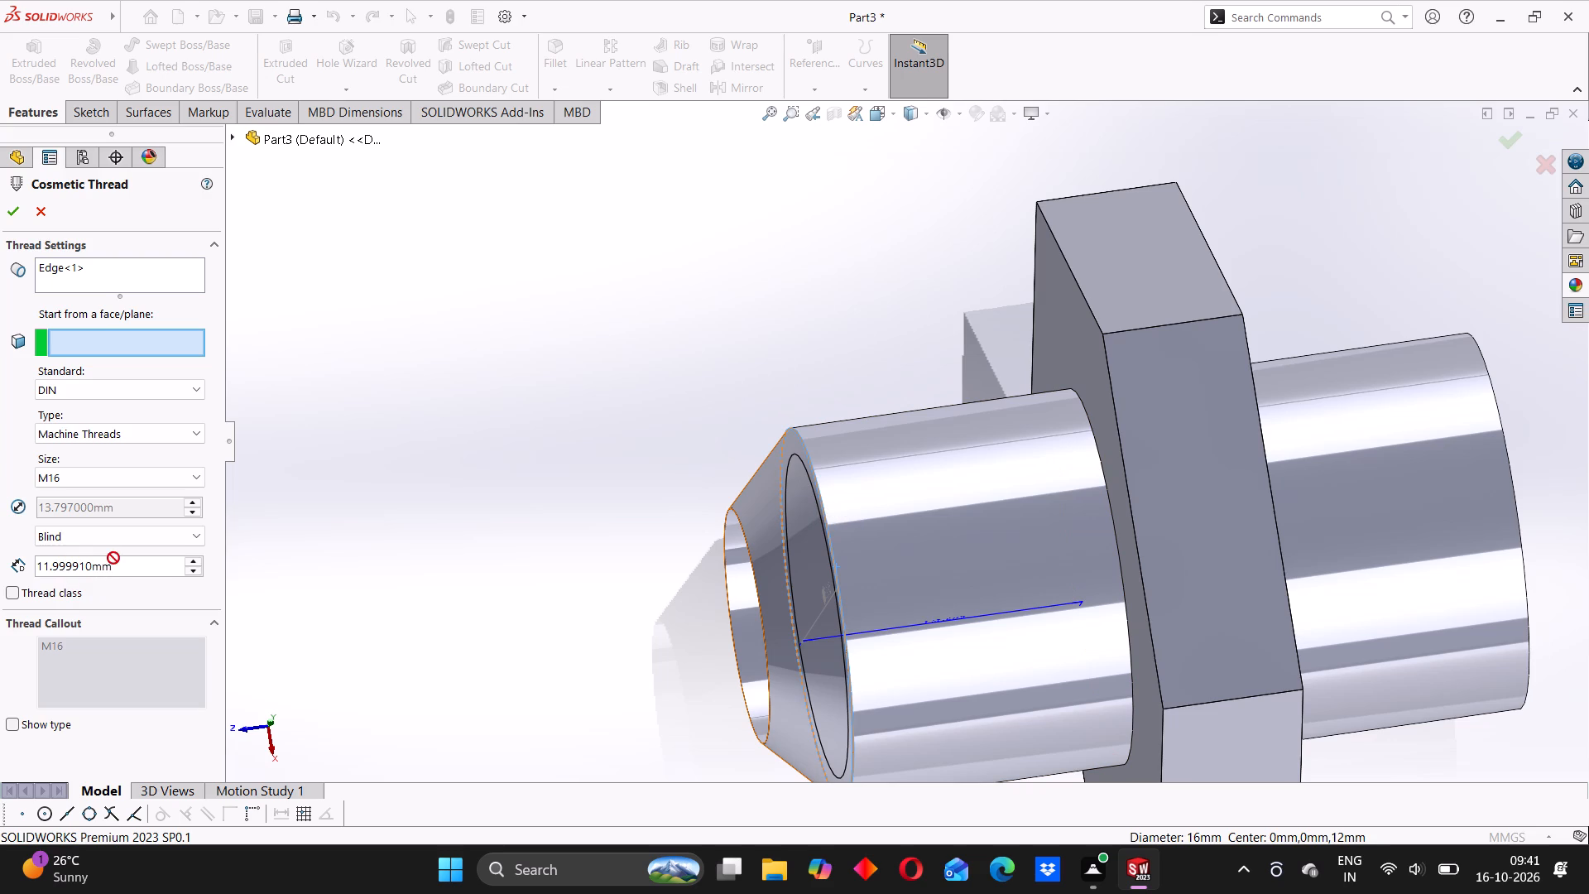
pyautogui.moveTo(113, 558); pyautogui.dragTo(71, 564)
pyautogui.write('10')
pyautogui.press('Return')
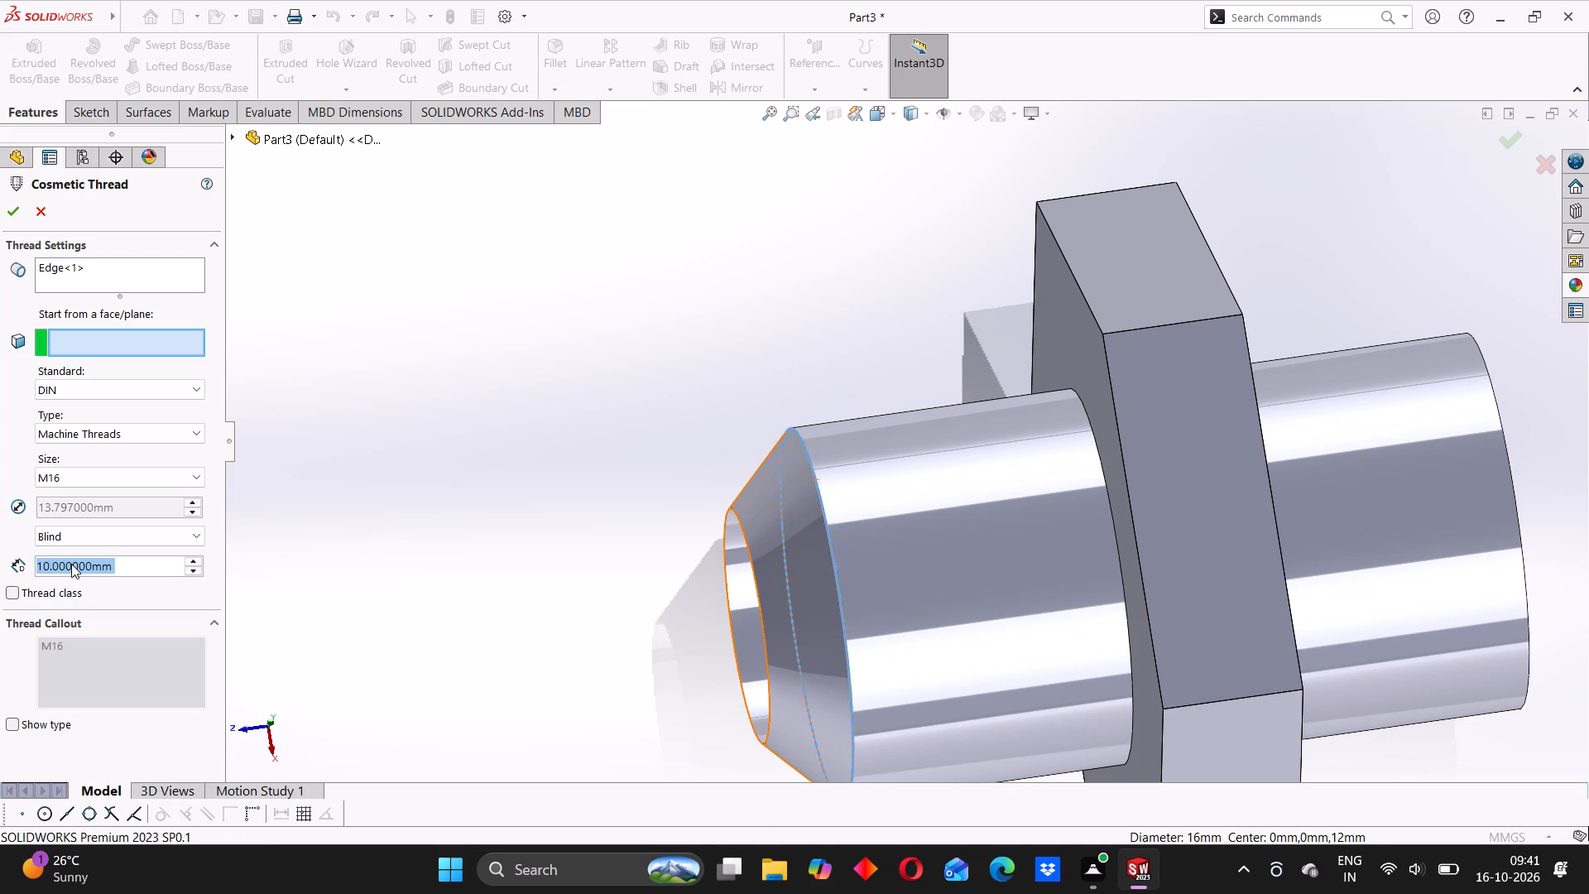
pyautogui.click(499, 381)
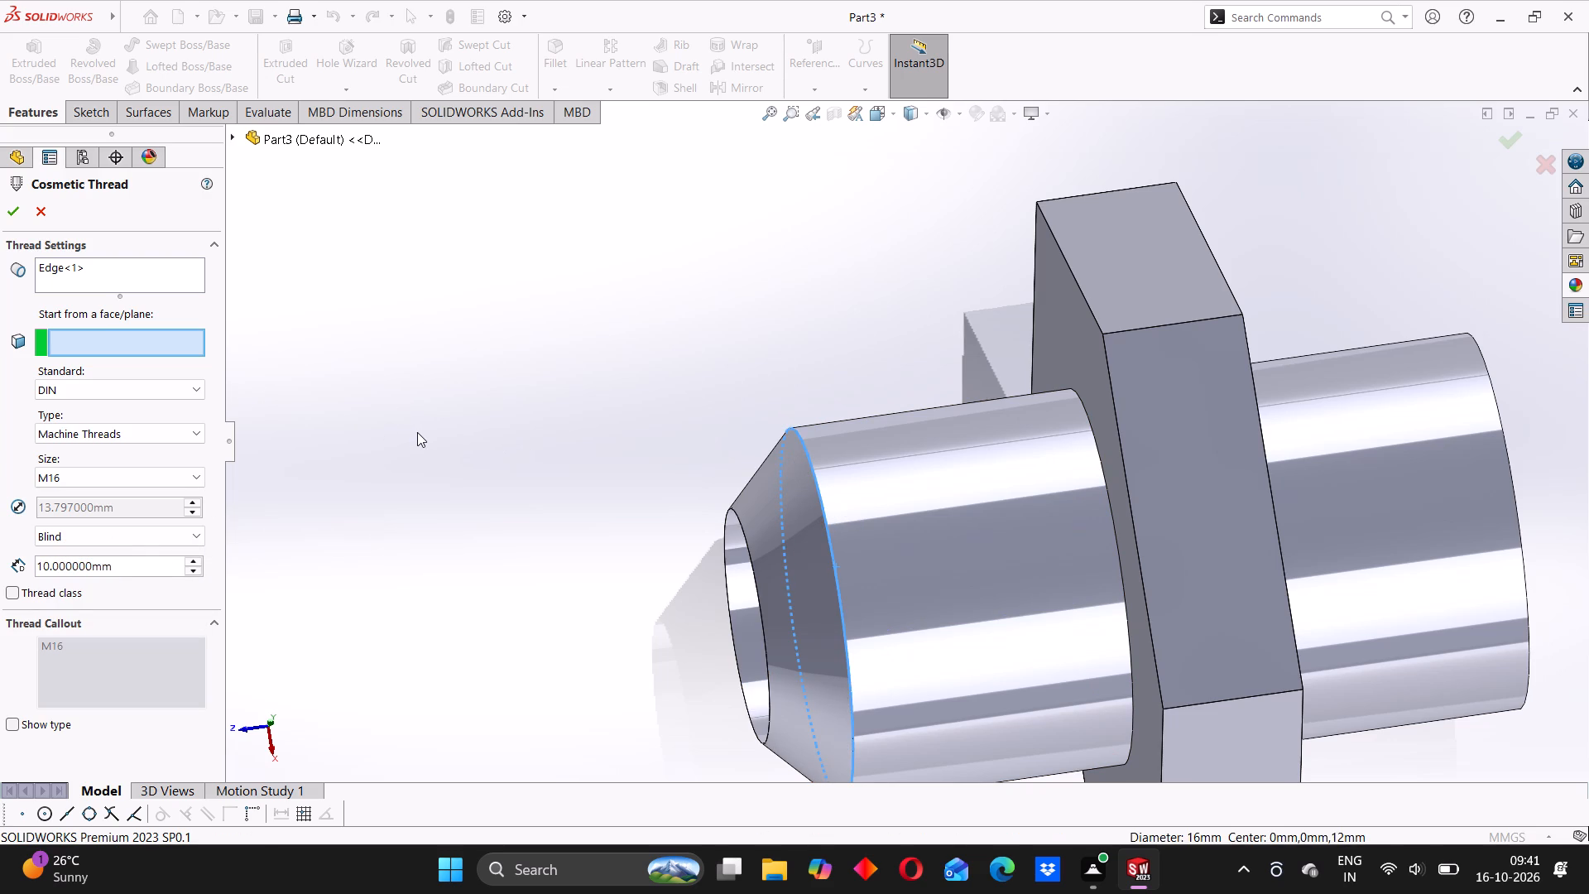
pyautogui.click(12, 216)
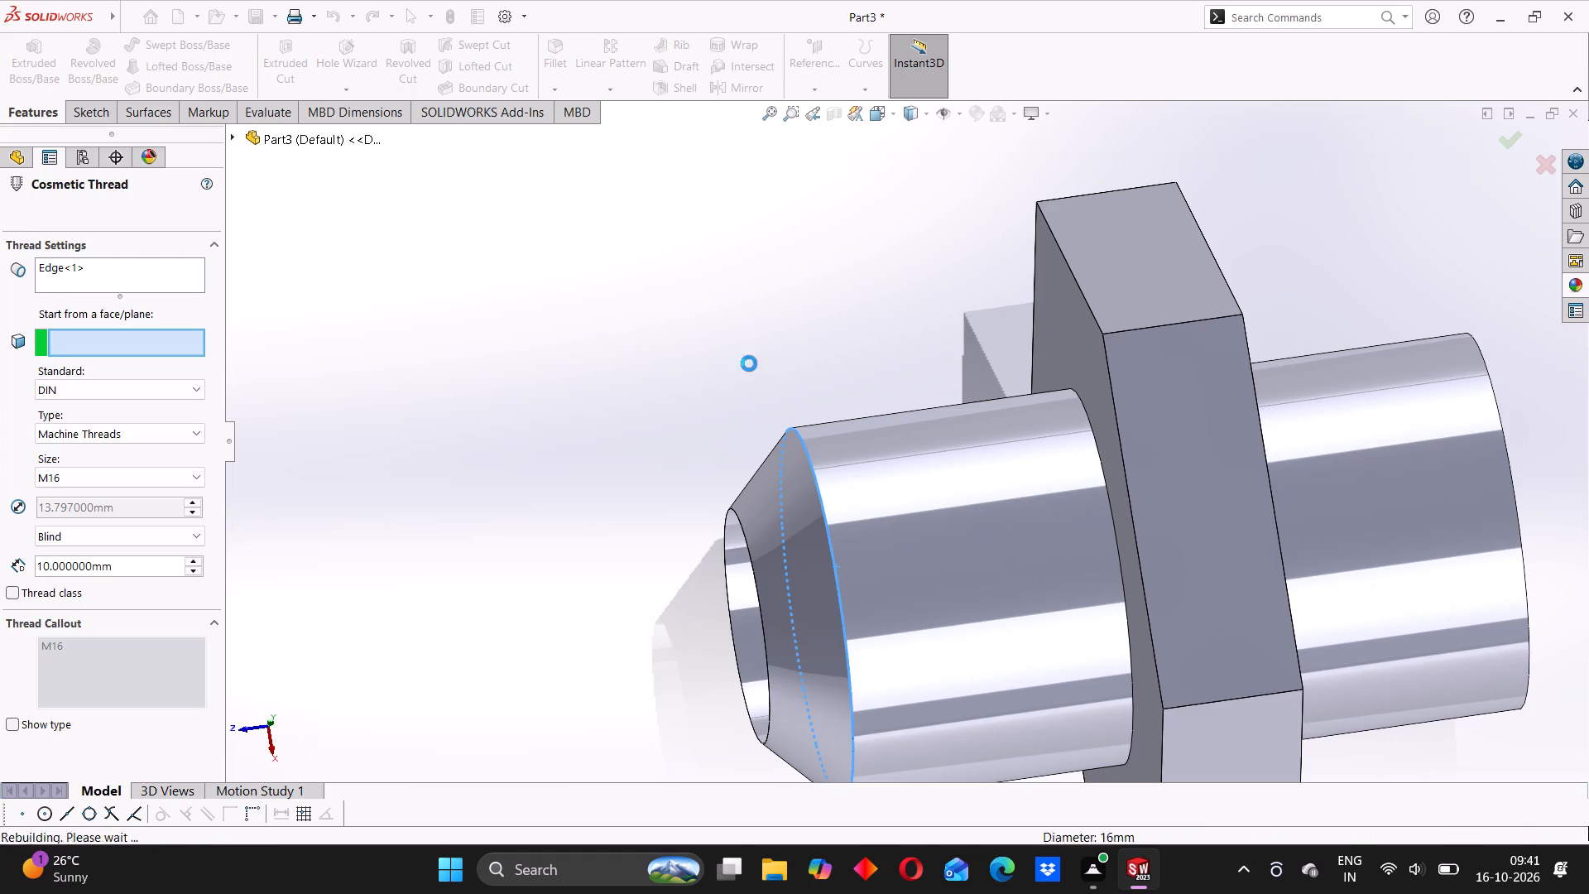
# Enable shaded cosmetic threads in the document's detailing display filter.
pyautogui.scroll(2, 858, 416)
pyautogui.moveTo(1001, 439); pyautogui.dragTo(961, 482, button='middle')
pyautogui.scroll(3, 930, 454)
pyautogui.moveTo(861, 449); pyautogui.dragTo(876, 446, button='middle')
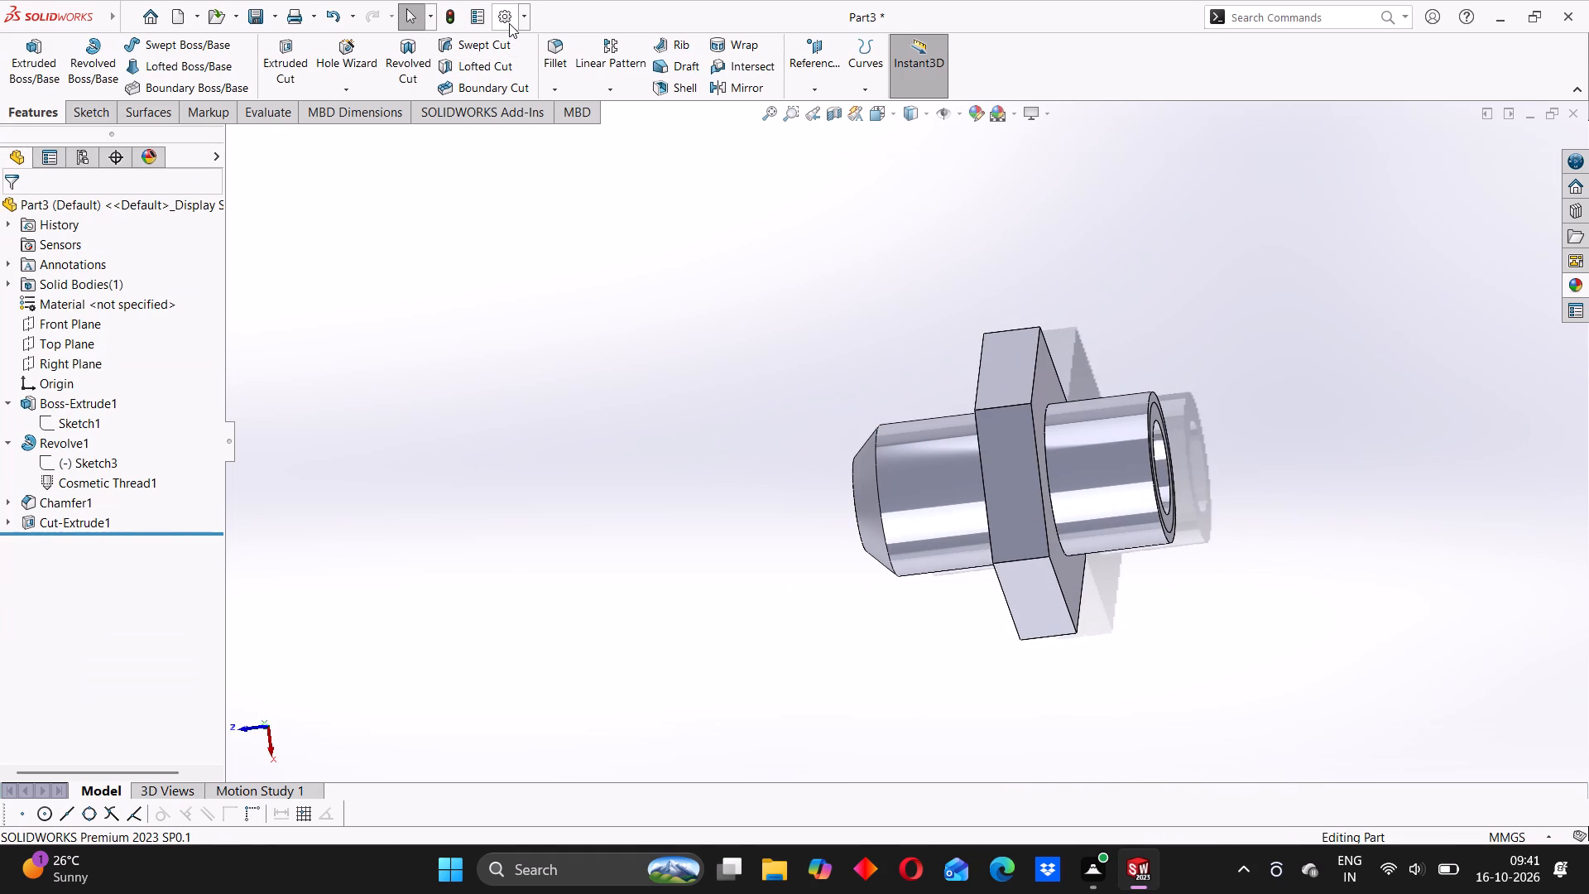
pyautogui.click(509, 20)
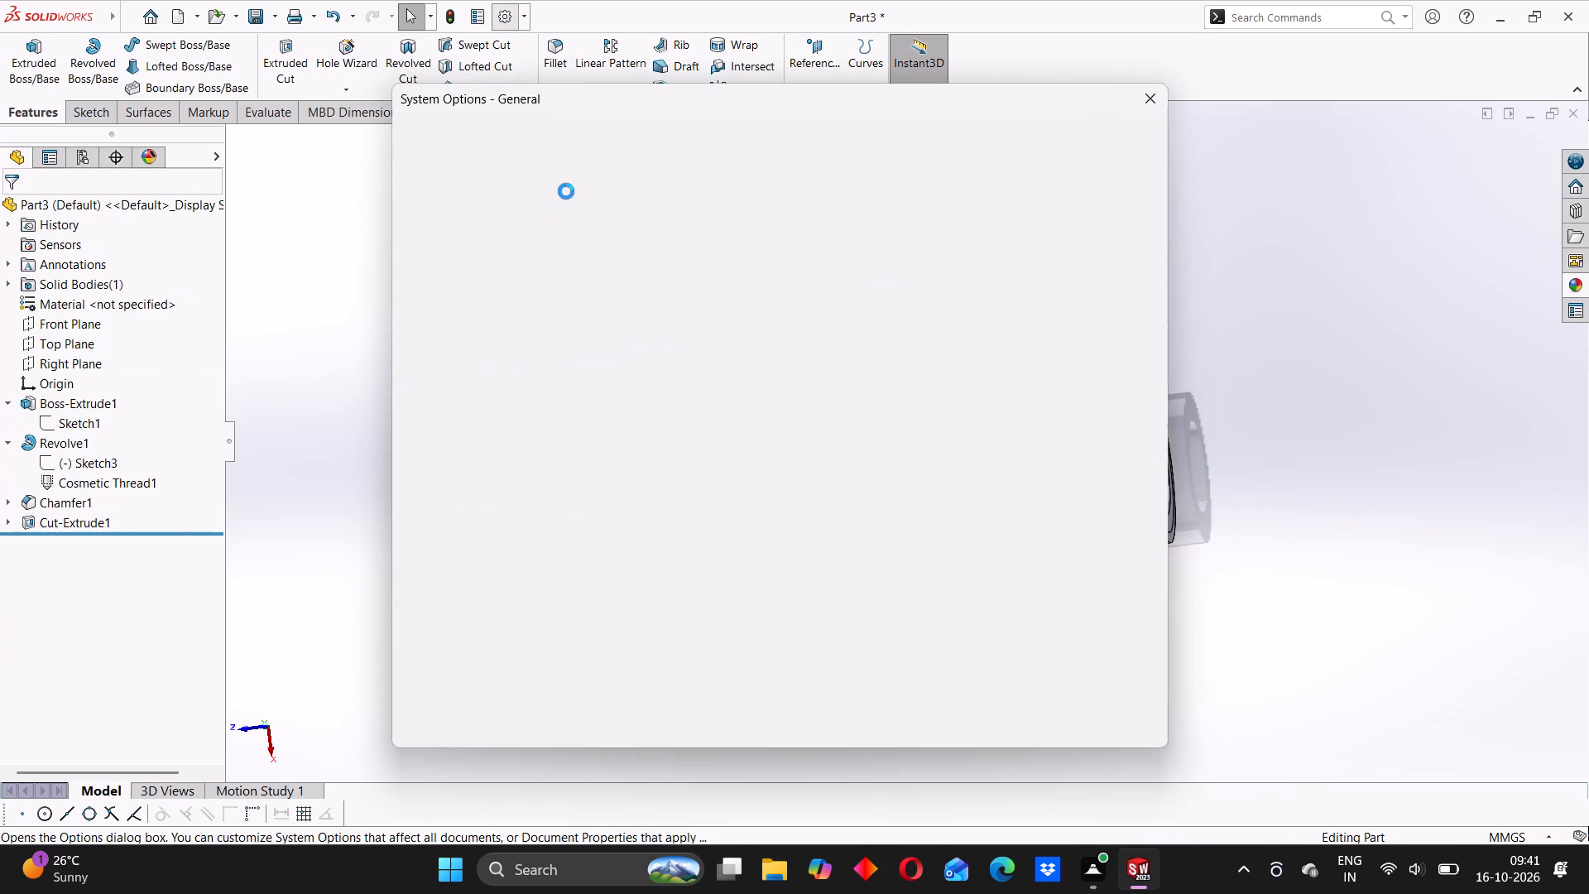
pyautogui.click(518, 127)
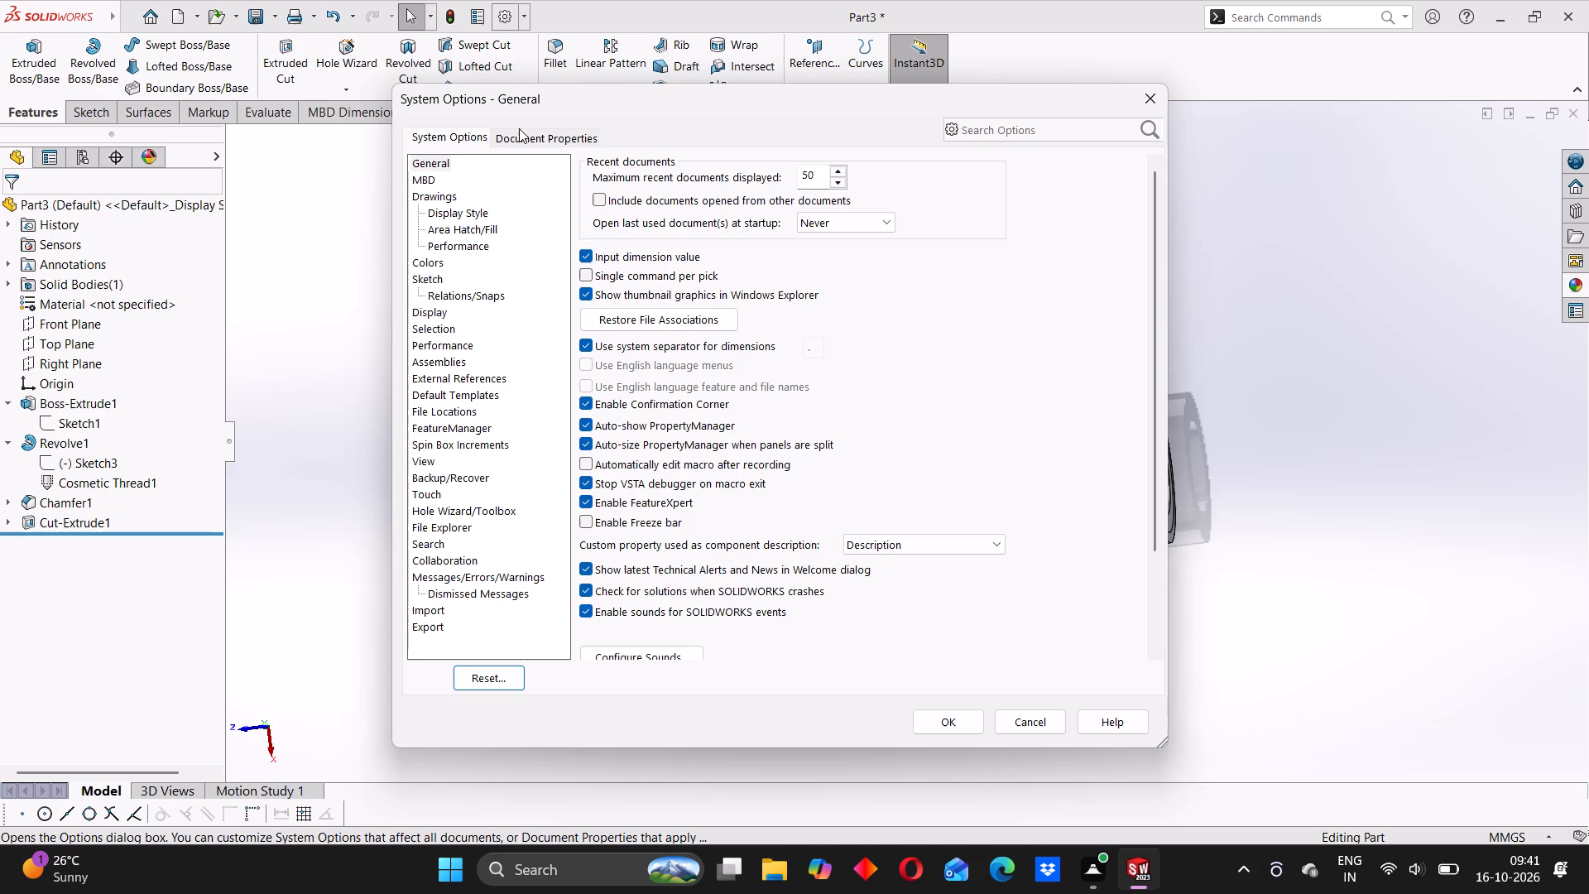
pyautogui.click(519, 131)
pyautogui.click(427, 262)
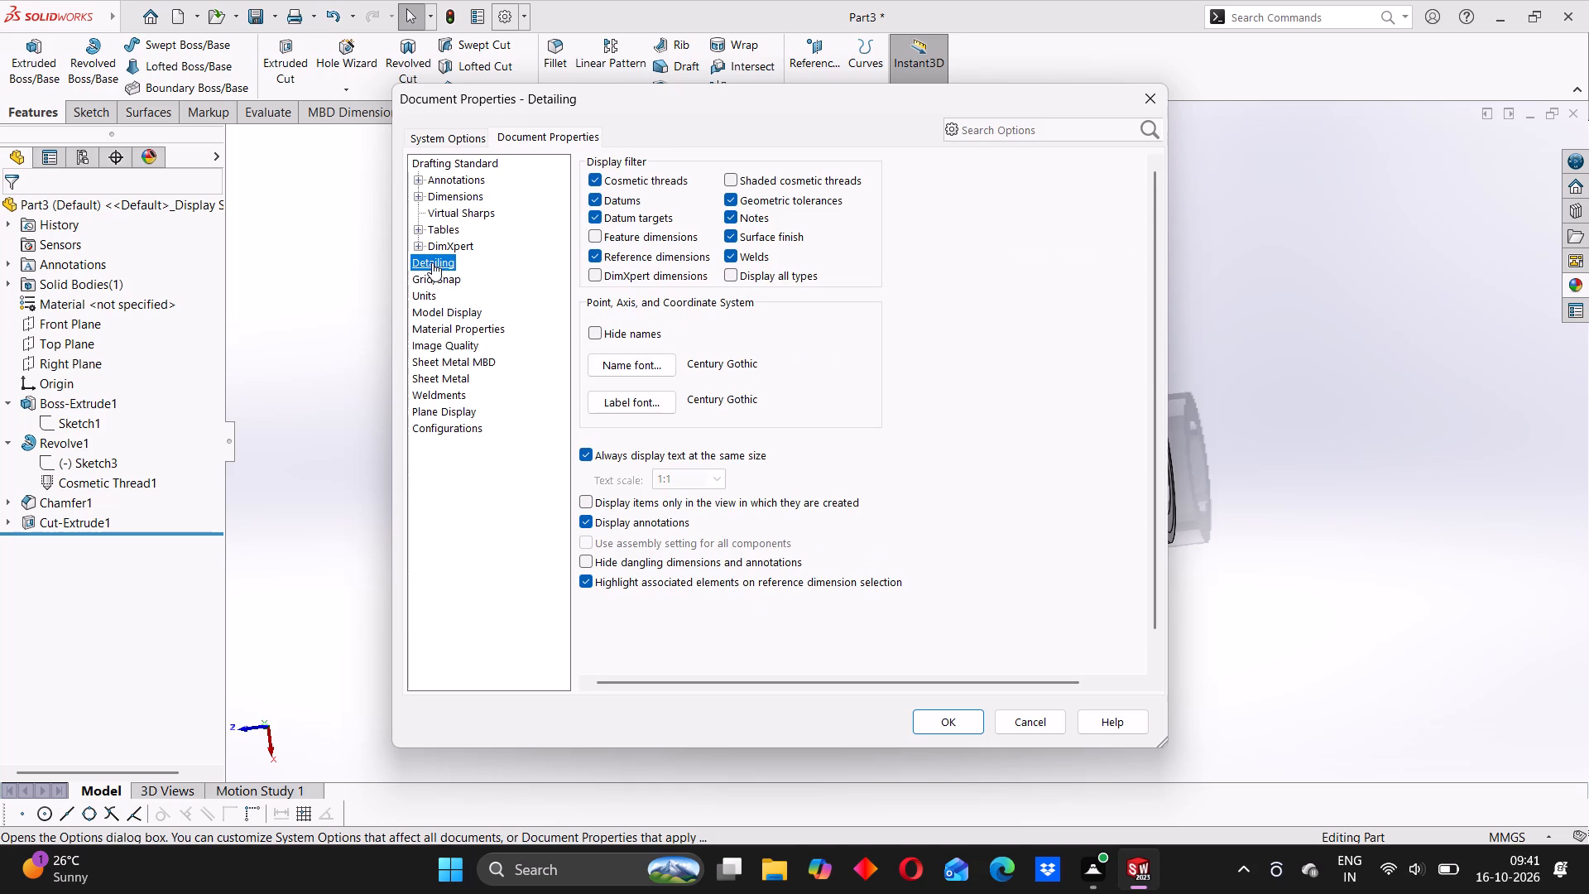
pyautogui.click(727, 178)
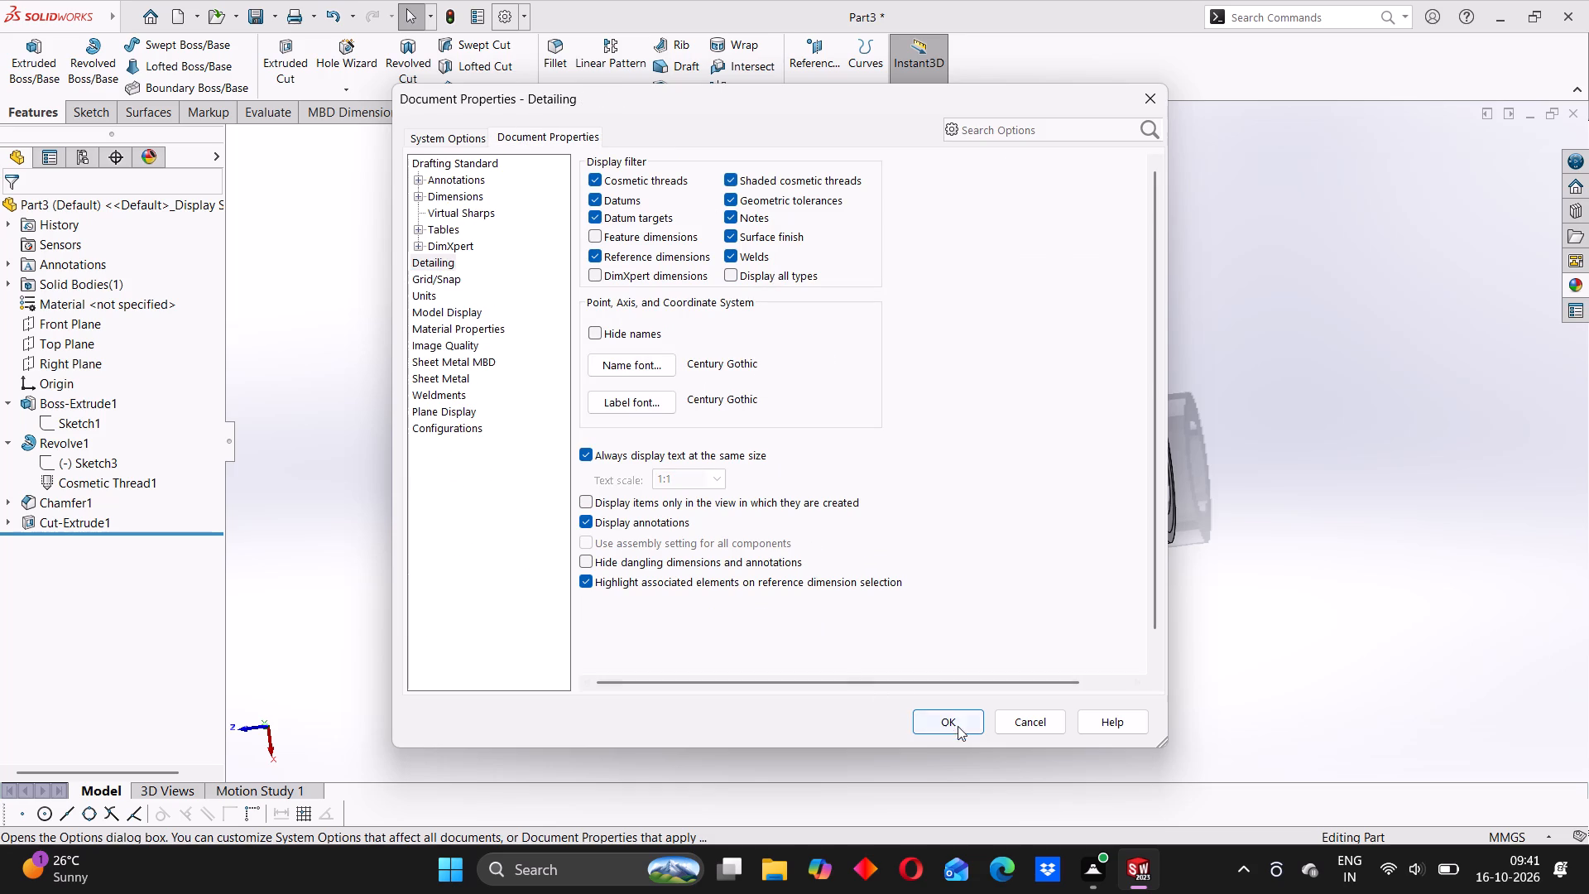
pyautogui.click(952, 723)
# Examine the shaded threads on both cylindrical ends from several angles.
pyautogui.moveTo(1167, 352); pyautogui.dragTo(1103, 409, button='middle')
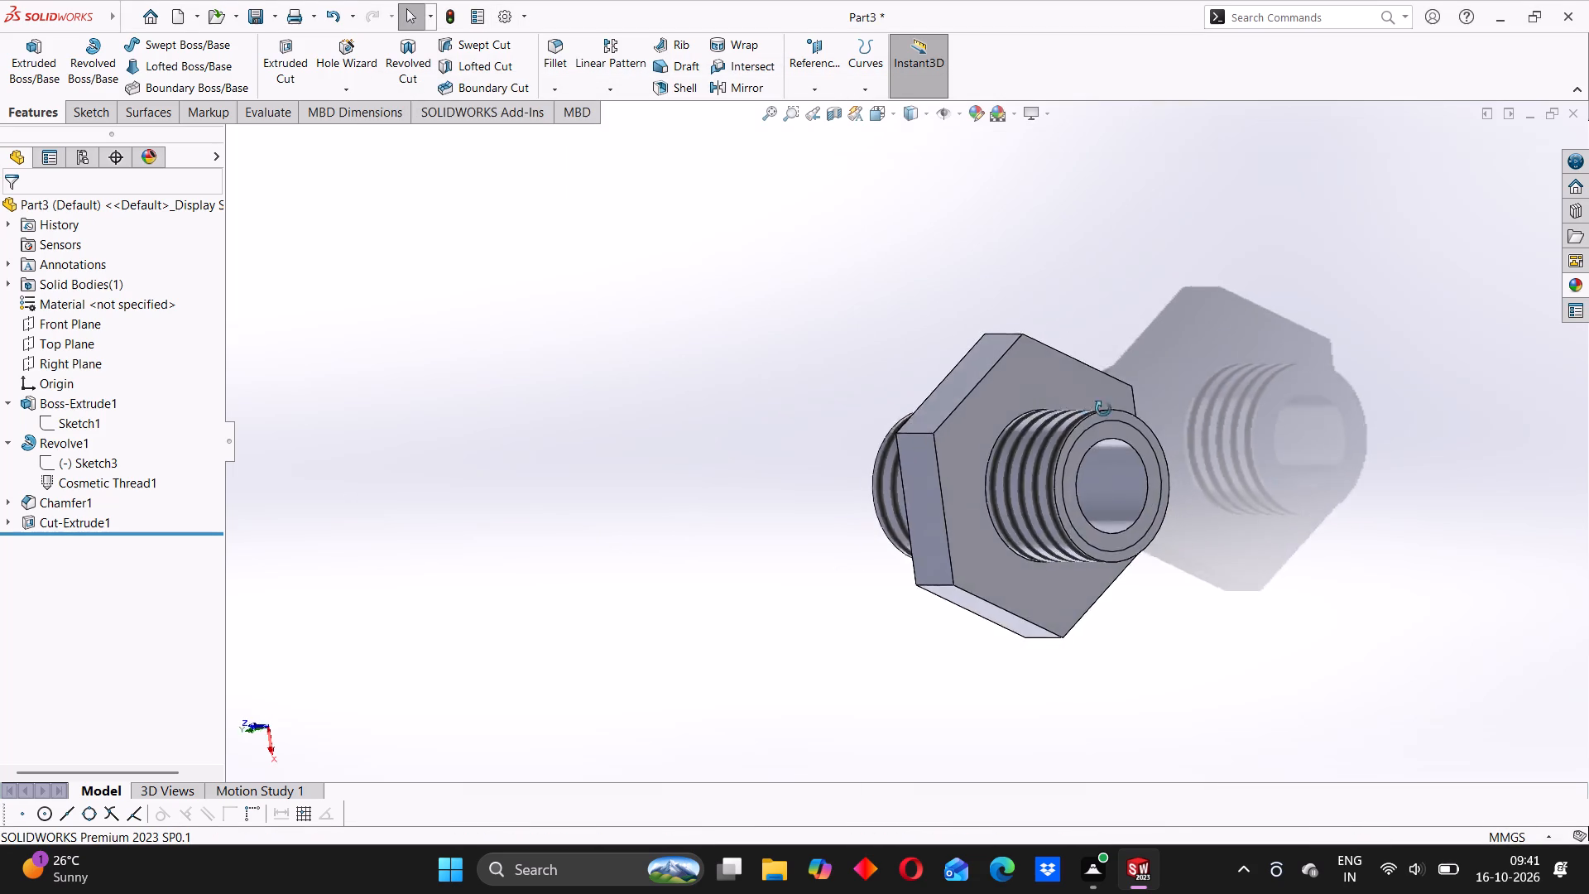
pyautogui.moveTo(1103, 409); pyautogui.dragTo(1140, 425, button='middle')
pyautogui.moveTo(880, 416); pyautogui.dragTo(982, 420, button='middle')
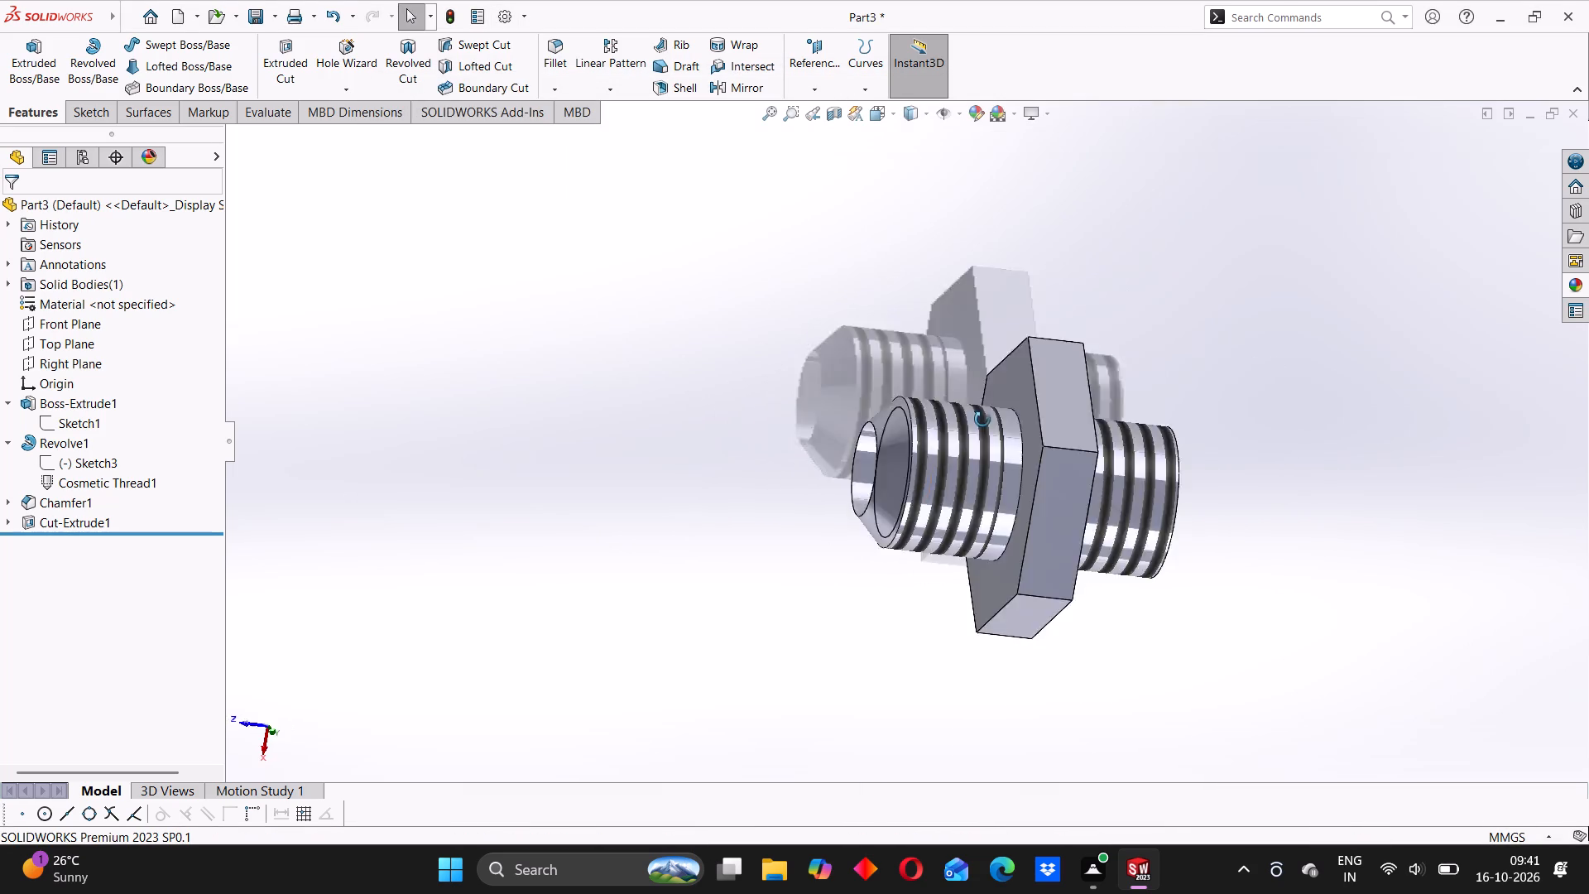
pyautogui.moveTo(982, 420); pyautogui.dragTo(845, 488, button='middle')
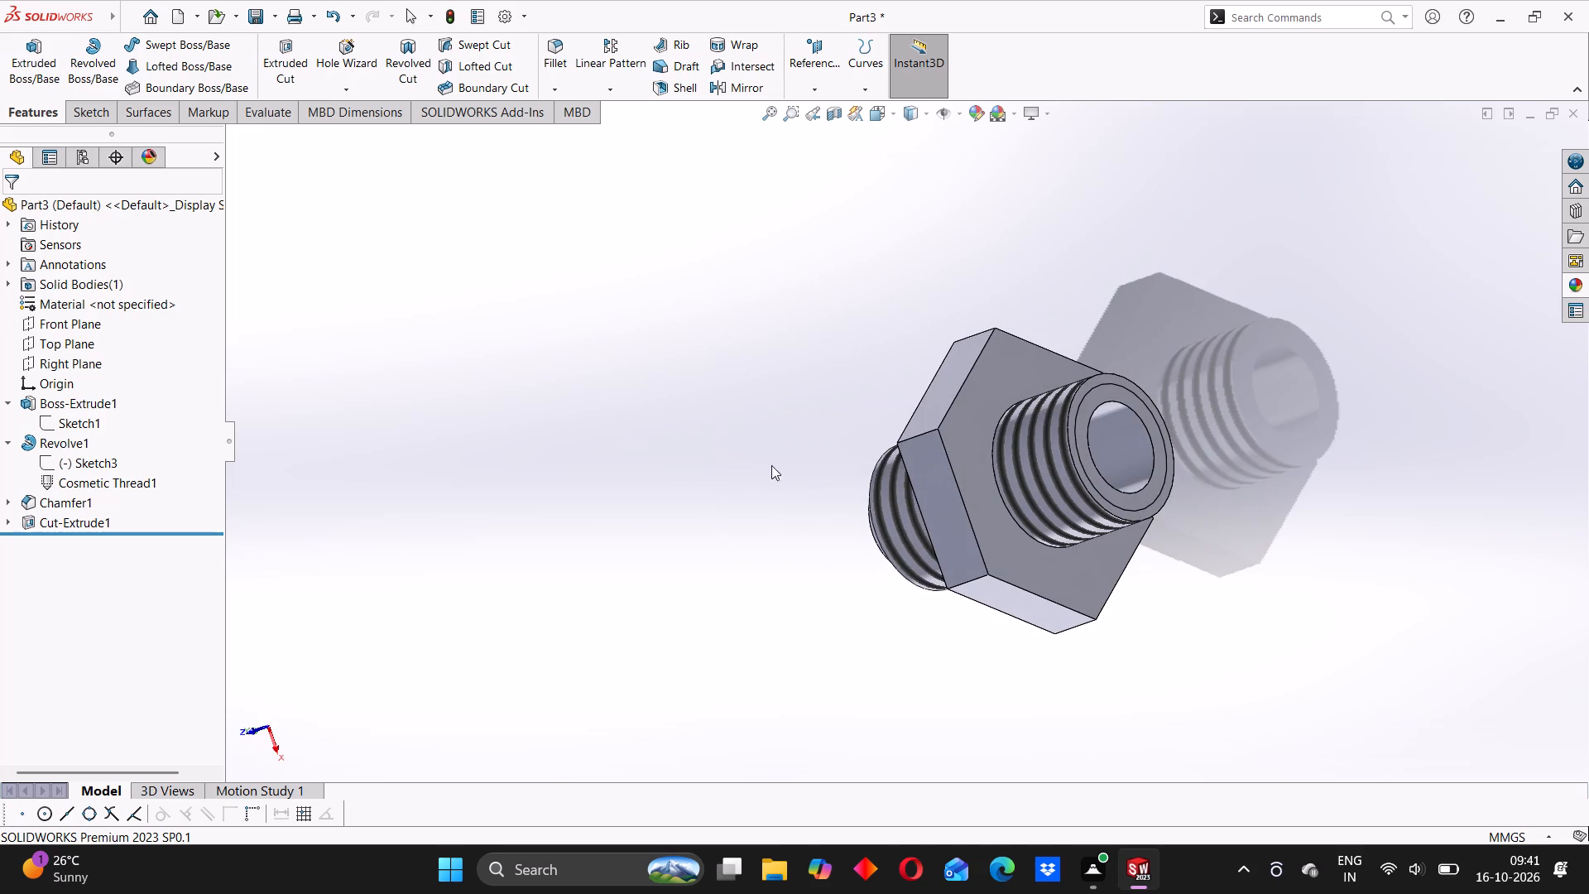
pyautogui.scroll(-2, 926, 406)
pyautogui.moveTo(933, 416); pyautogui.dragTo(879, 403, button='middle')
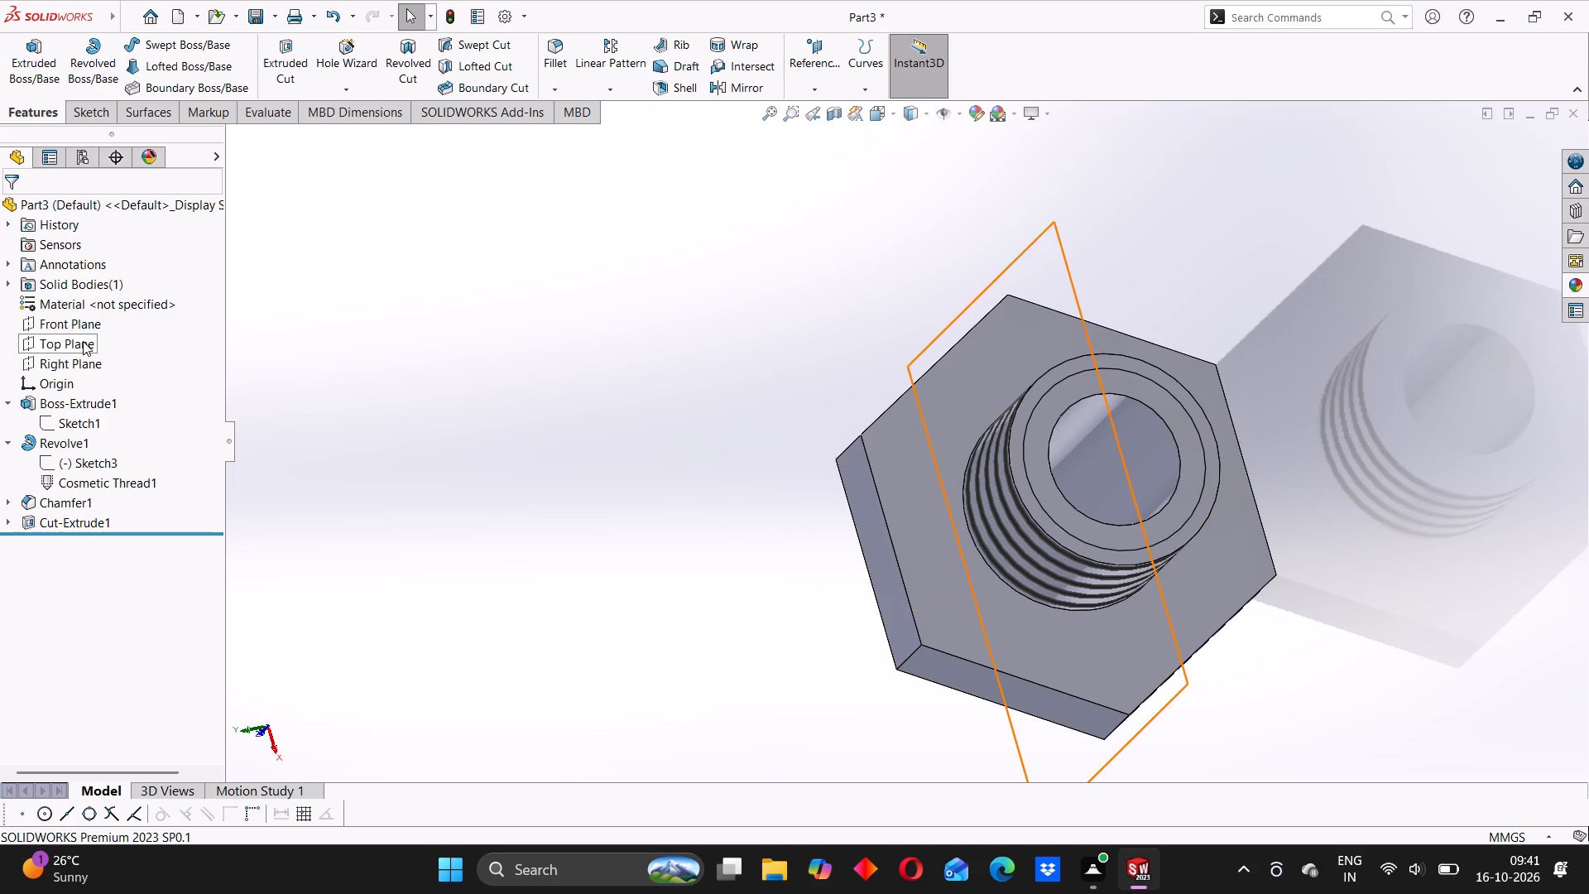
# Open a sketch on the Top Plane and draw a three-point arc of about 1.06 mm radius across the hexagonal block's upper-left corner.
pyautogui.click(83, 341)
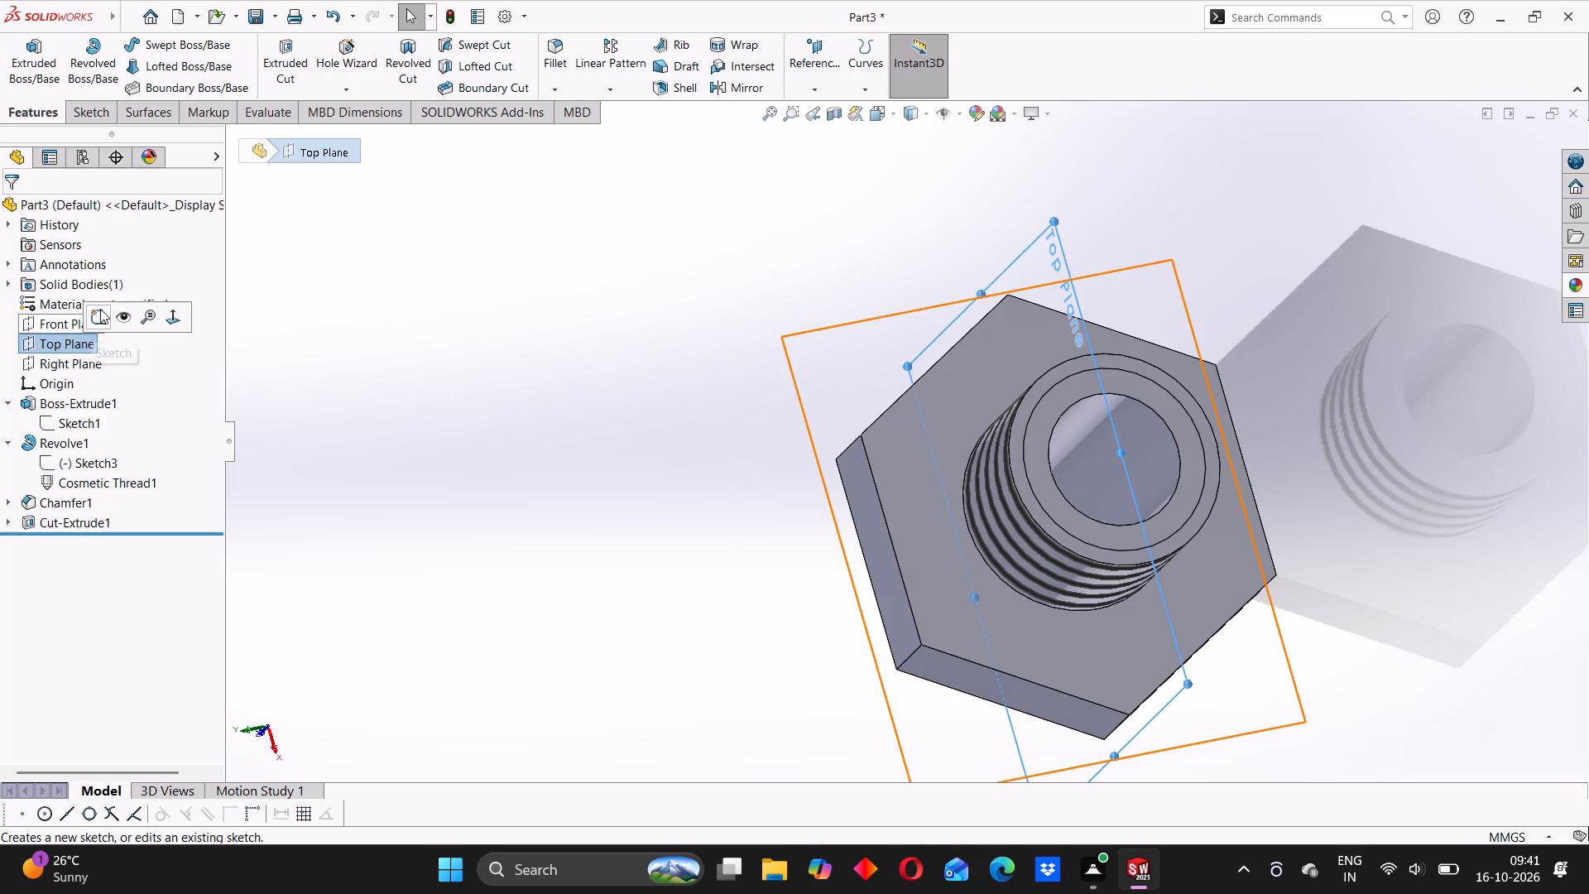
pyautogui.click(99, 313)
pyautogui.click(517, 295)
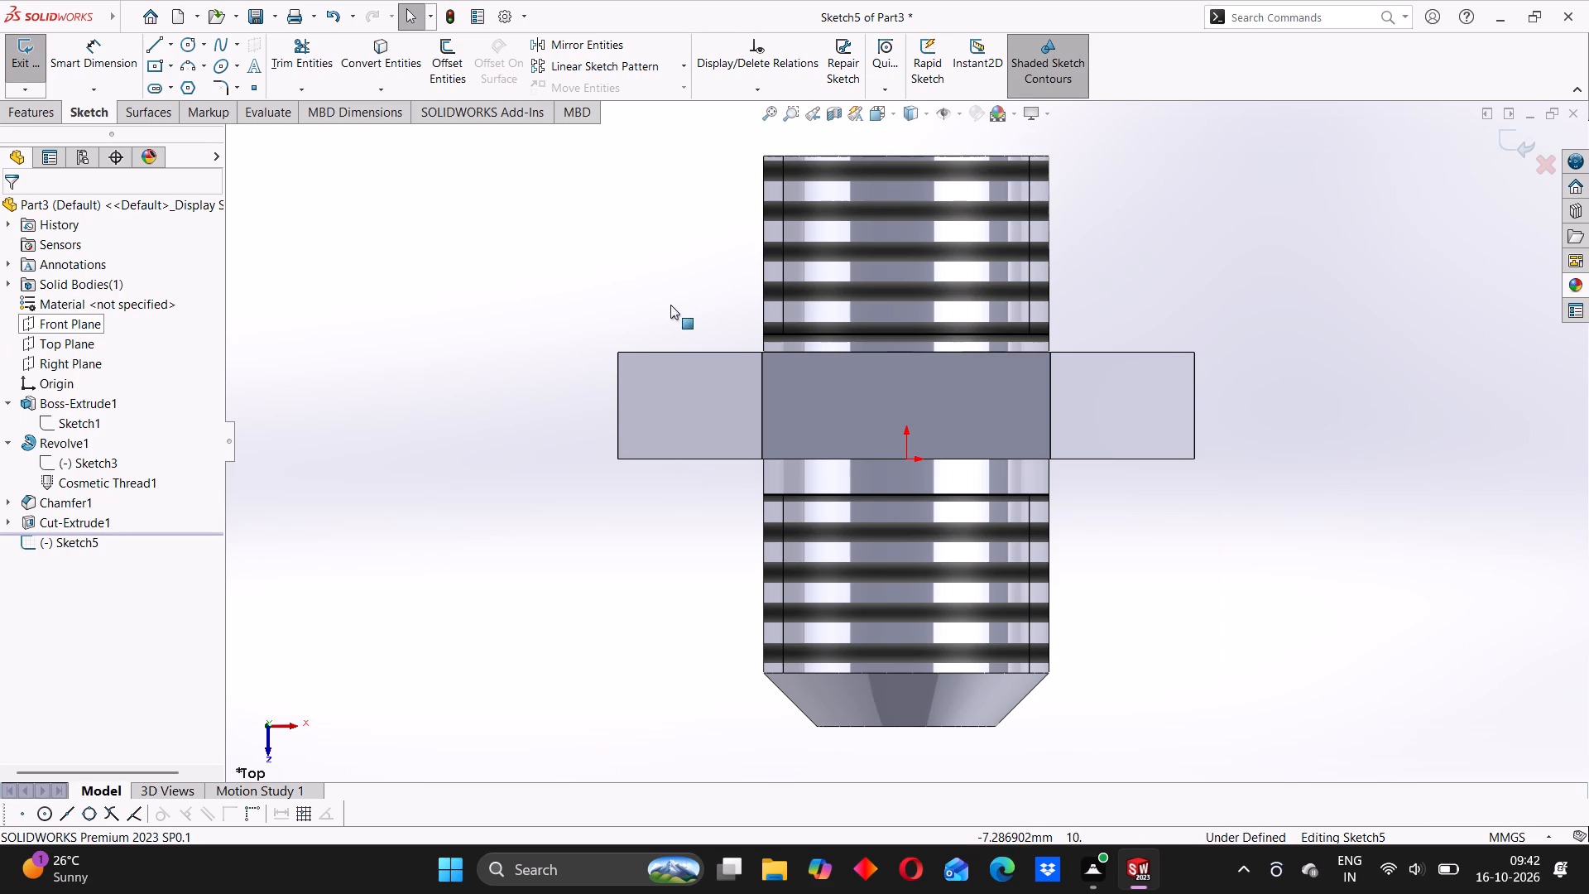
pyautogui.click(186, 69)
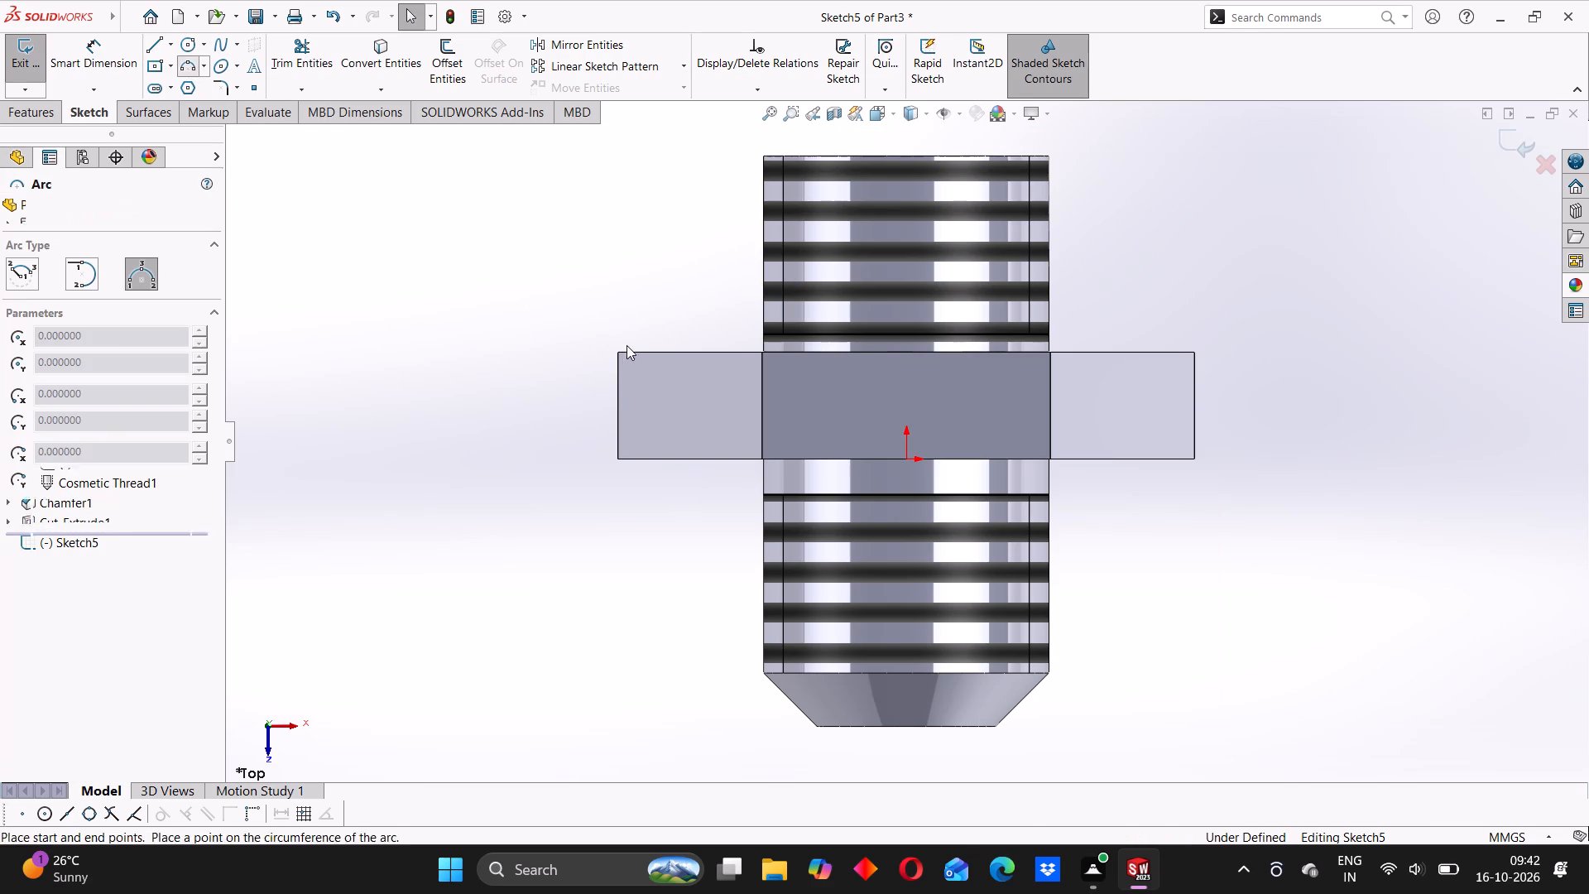
pyautogui.scroll(-4, 625, 353)
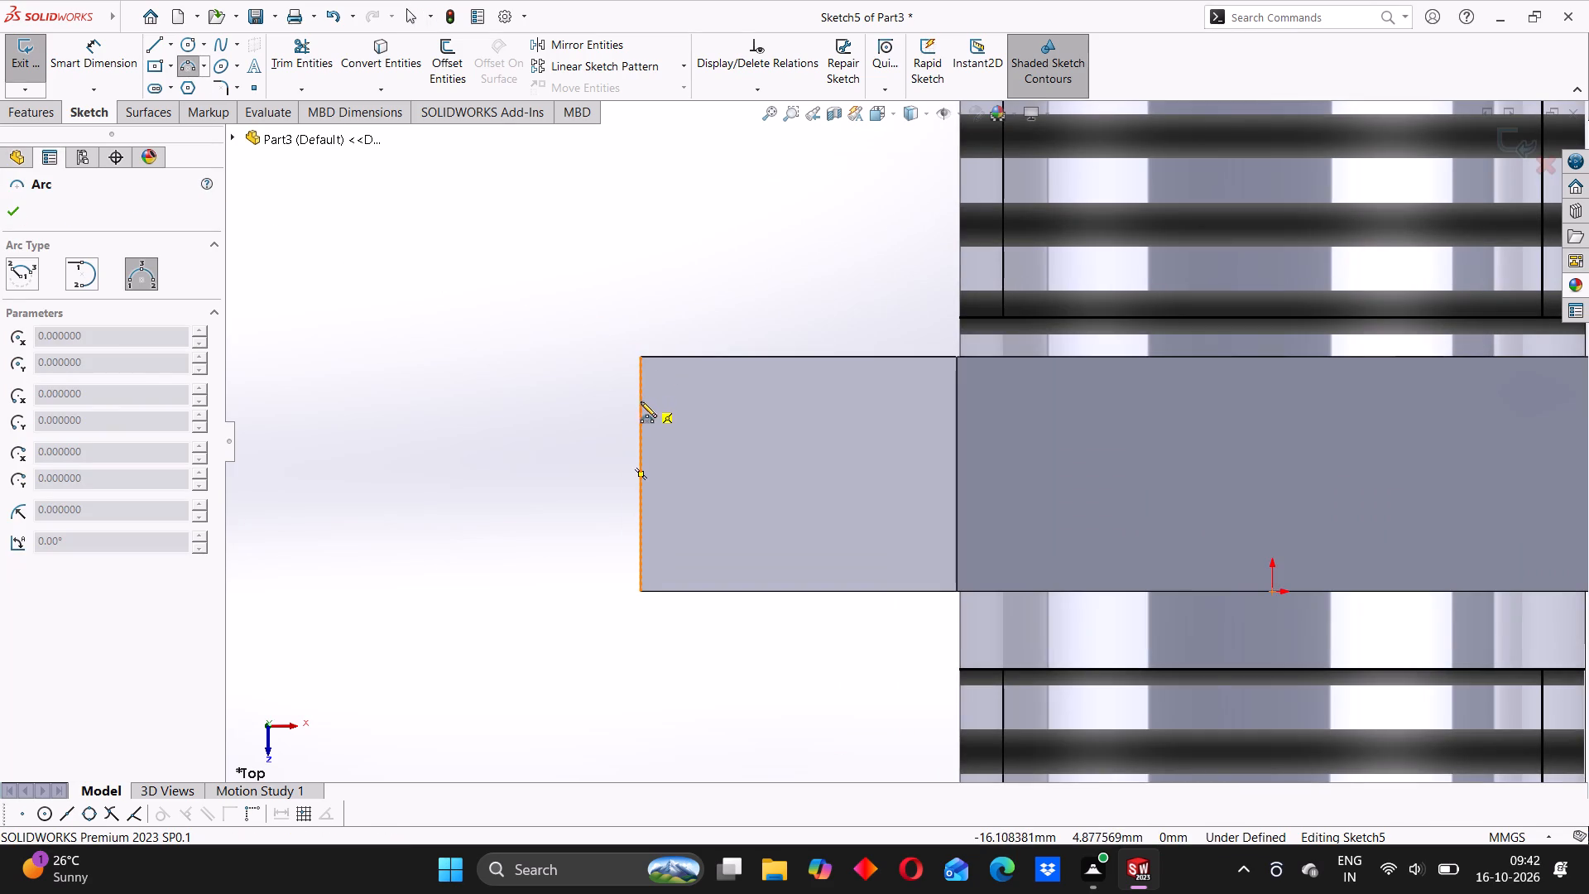
pyautogui.click(640, 401)
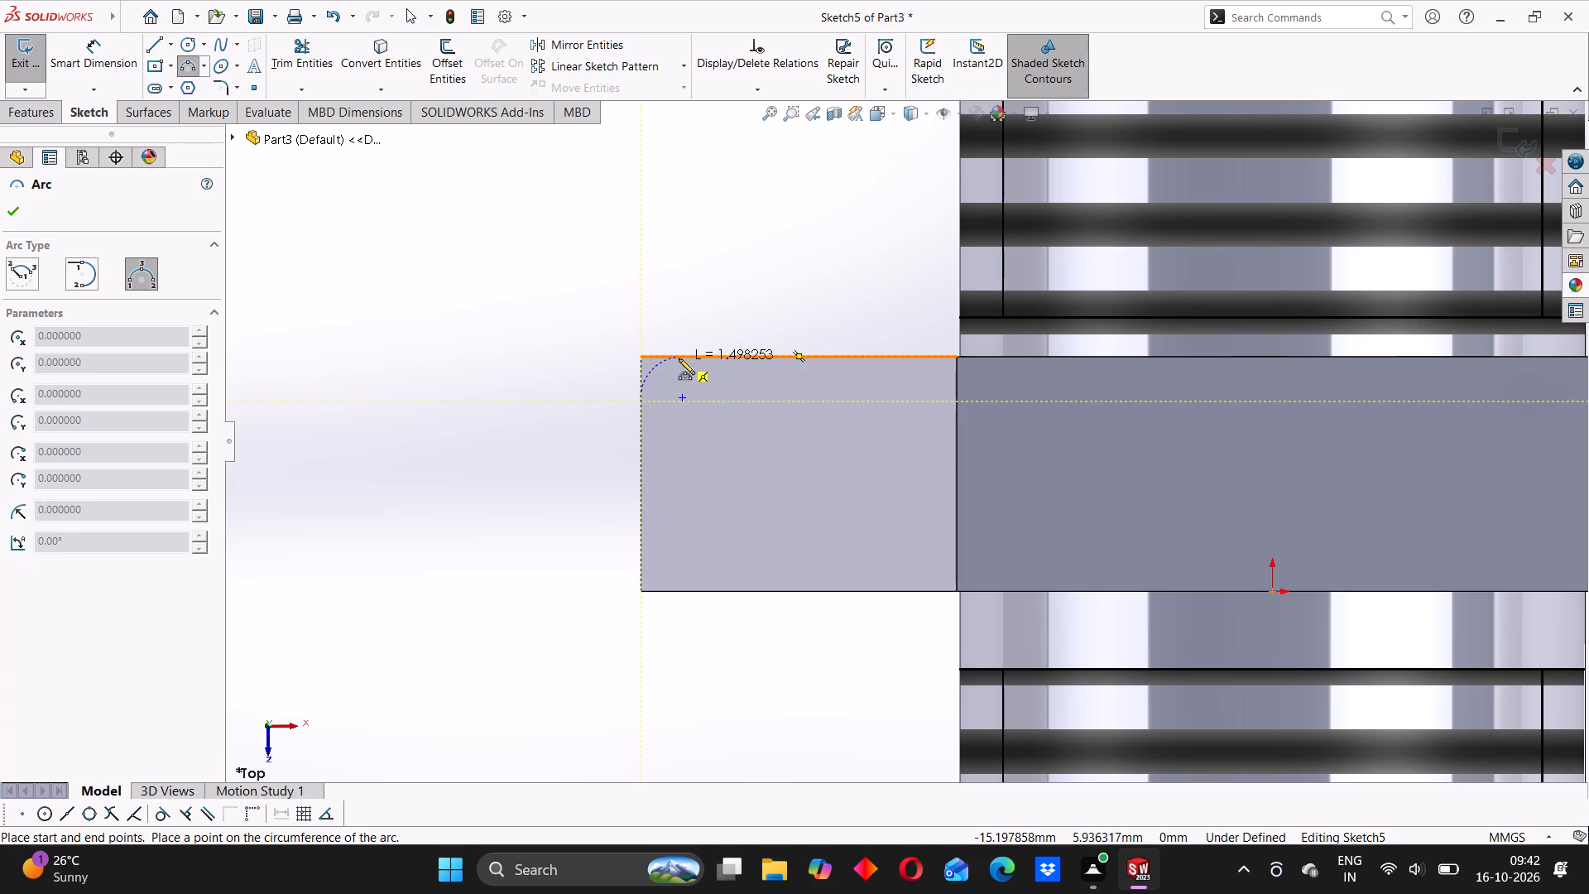
pyautogui.click(679, 358)
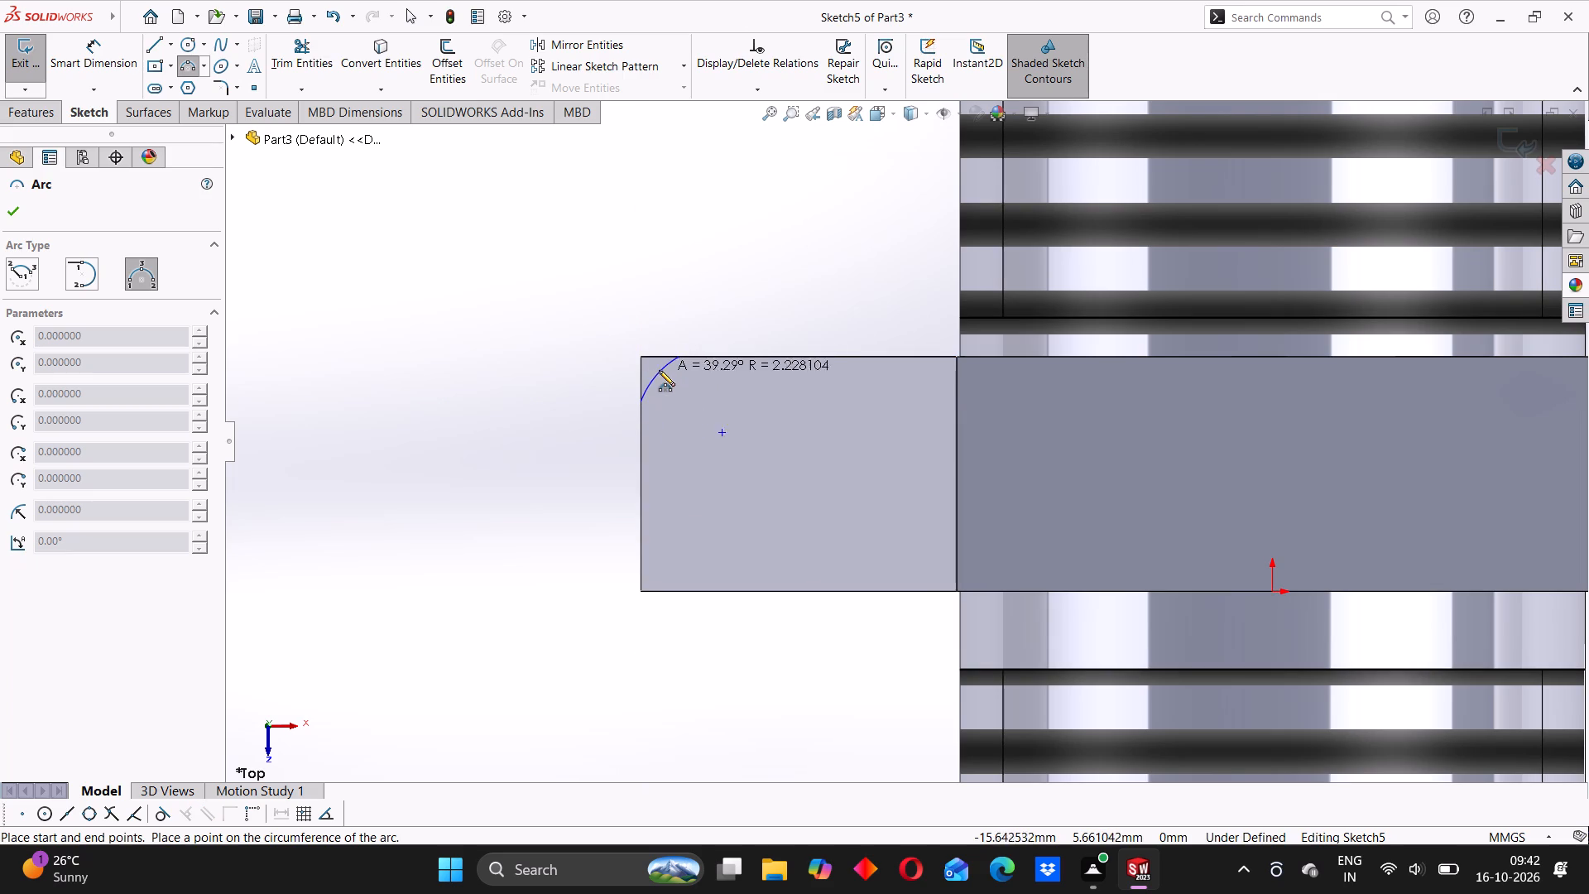
pyautogui.click(655, 369)
pyautogui.rightClick(596, 251)
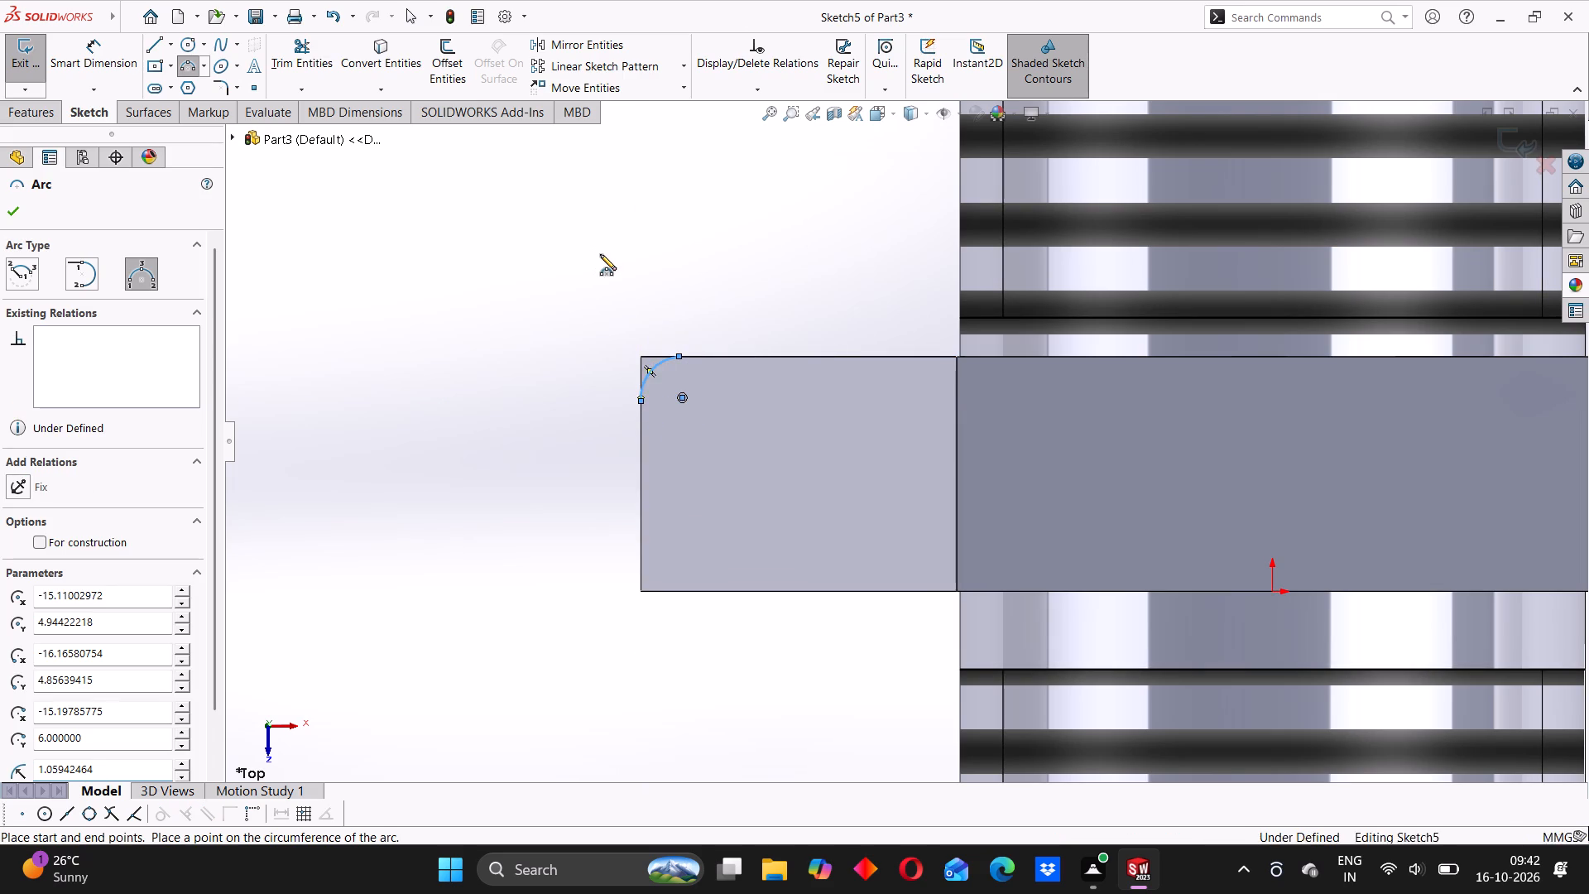
pyautogui.click(636, 265)
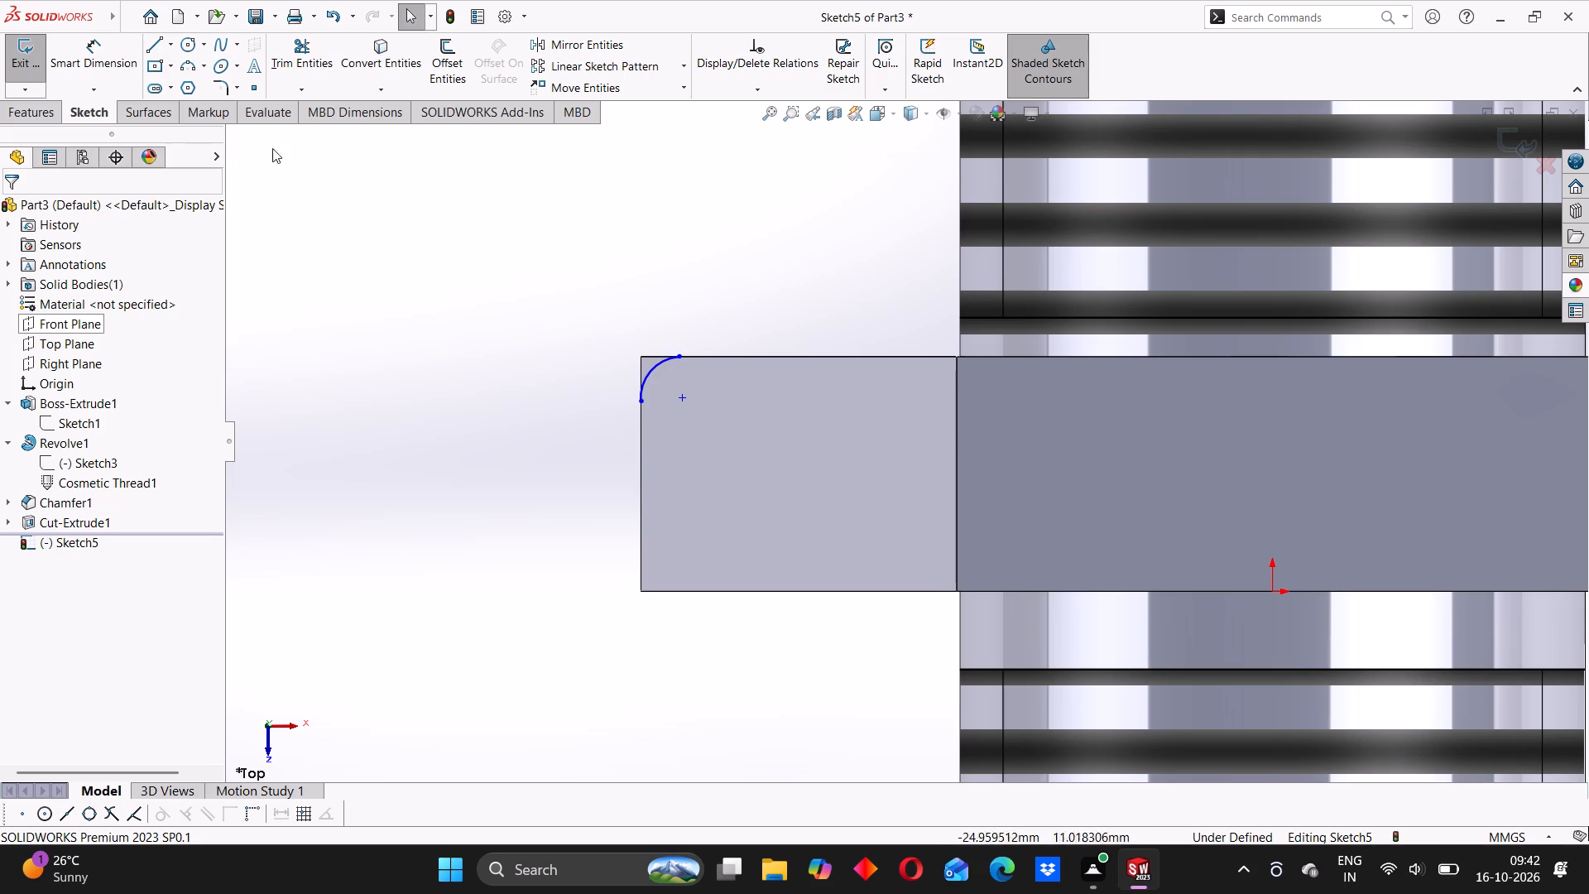
# Dimension the corner arc's radius as 2 mm.
pyautogui.click(103, 49)
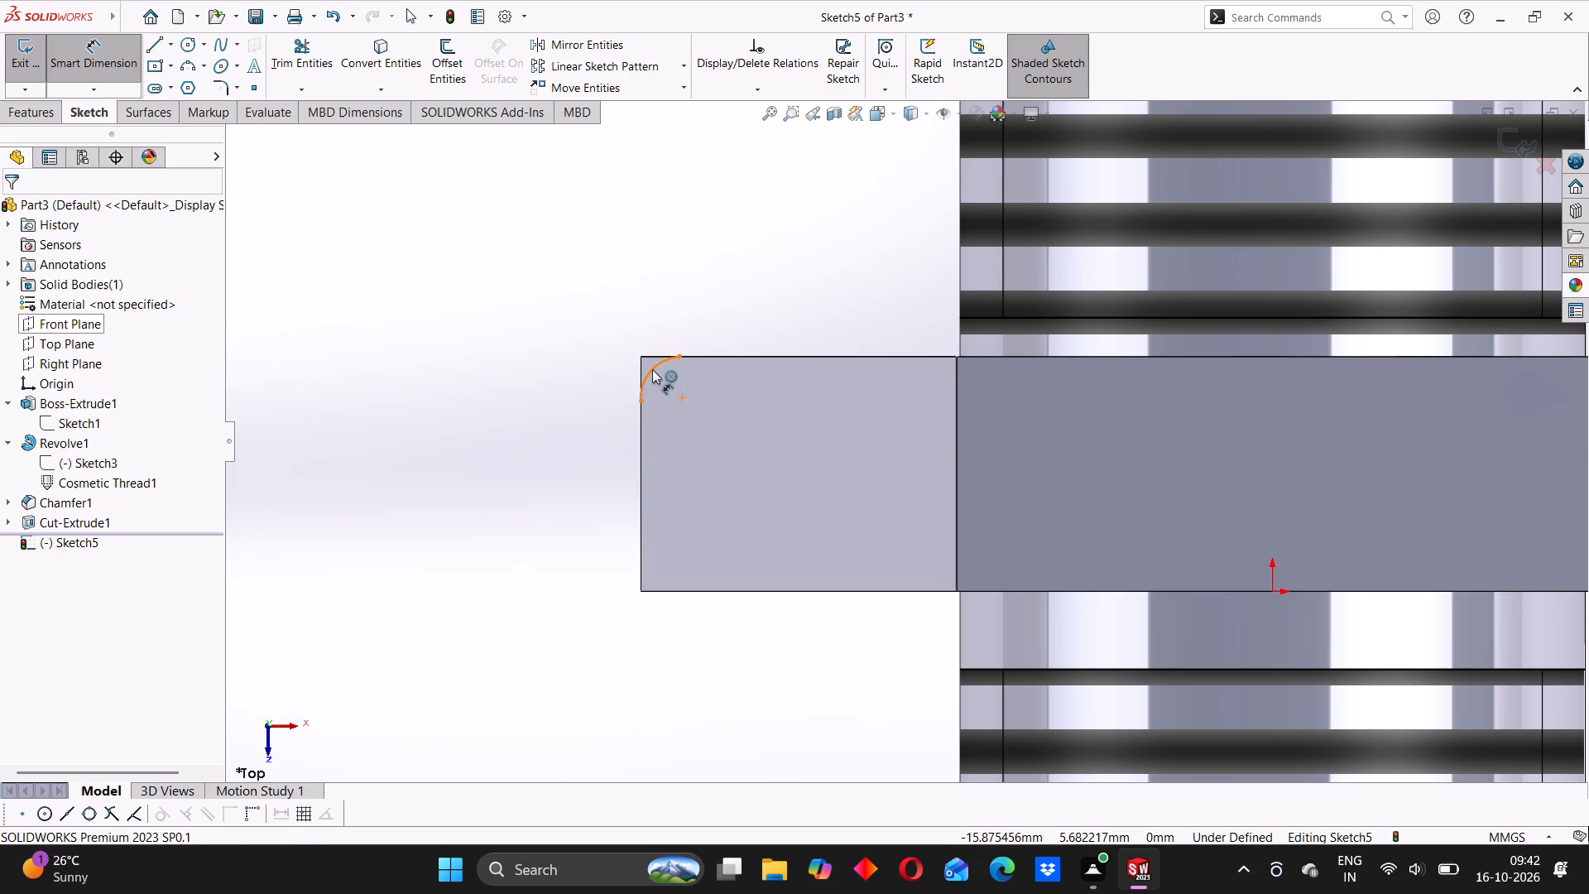
pyautogui.click(652, 369)
pyautogui.click(629, 323)
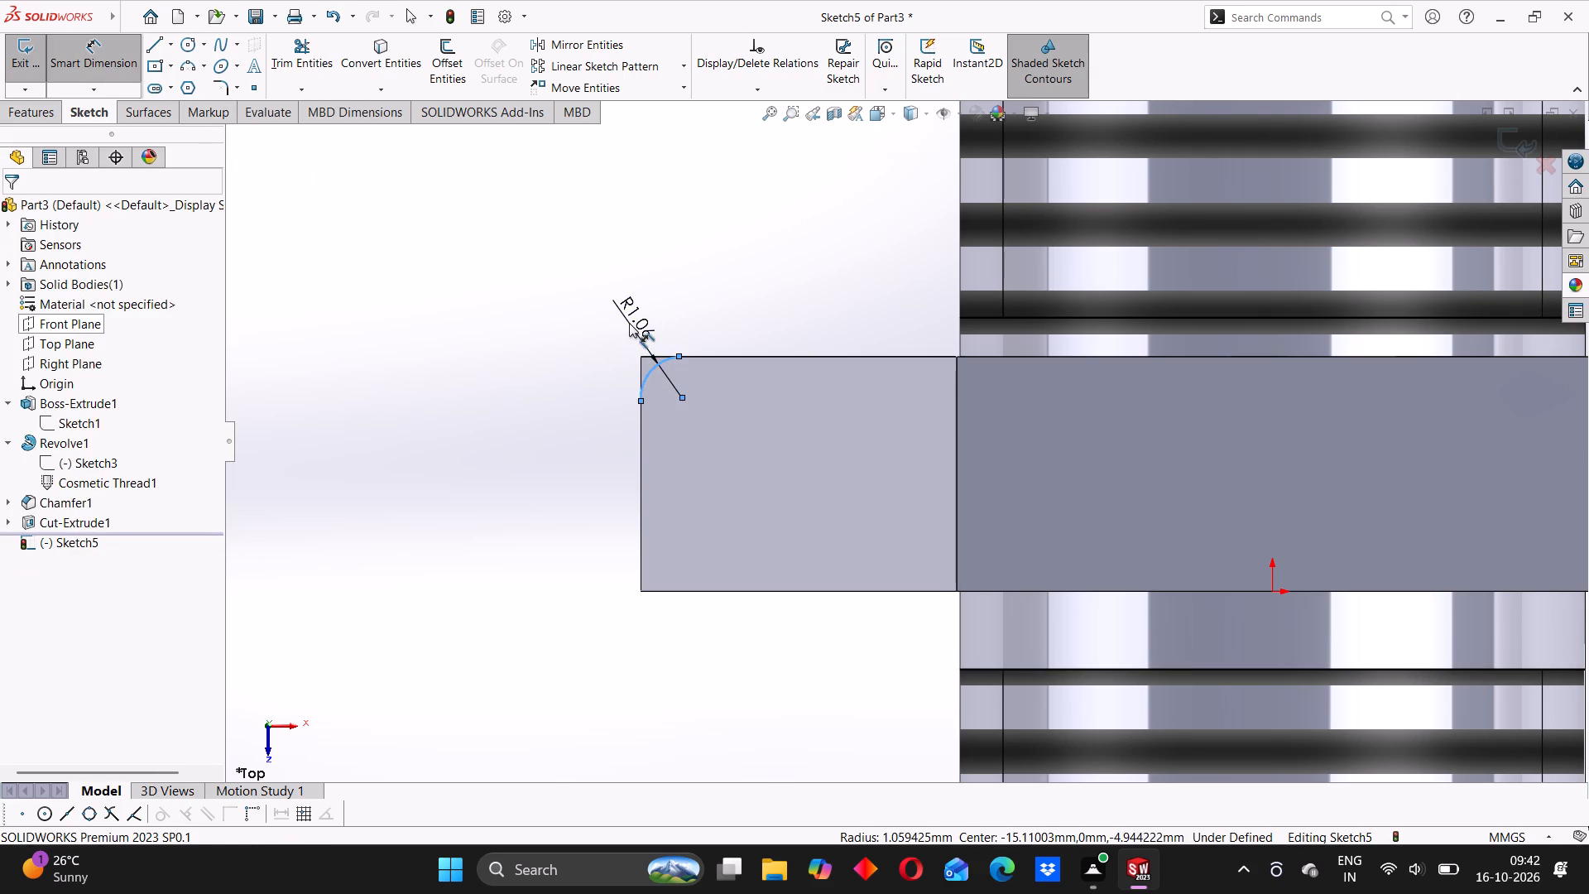
pyautogui.press('2')
pyautogui.press('Return')
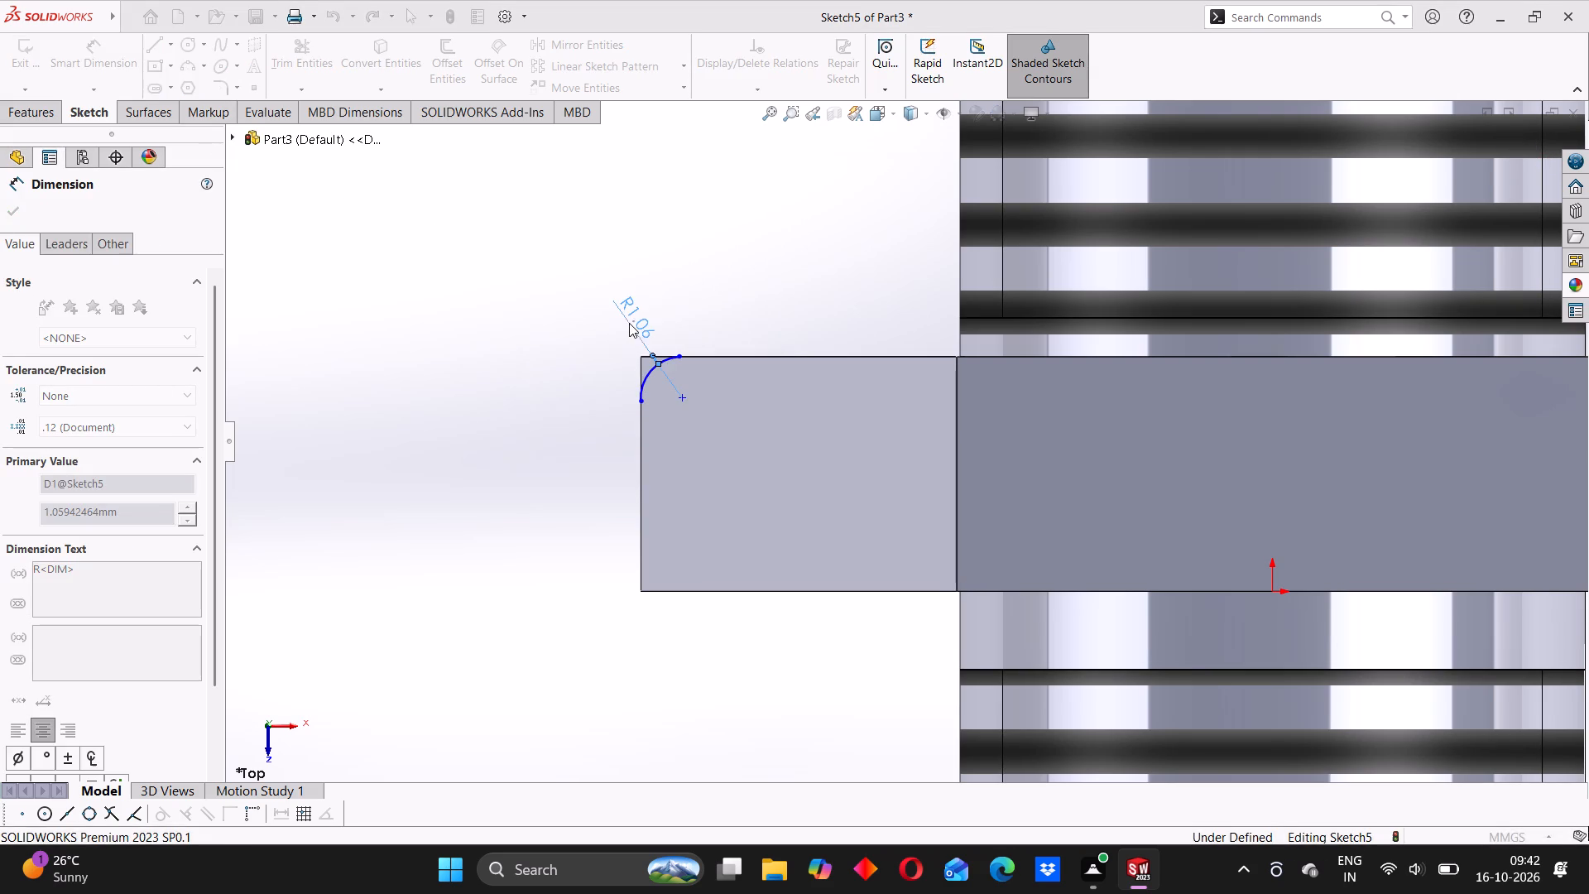
pyautogui.click(477, 343)
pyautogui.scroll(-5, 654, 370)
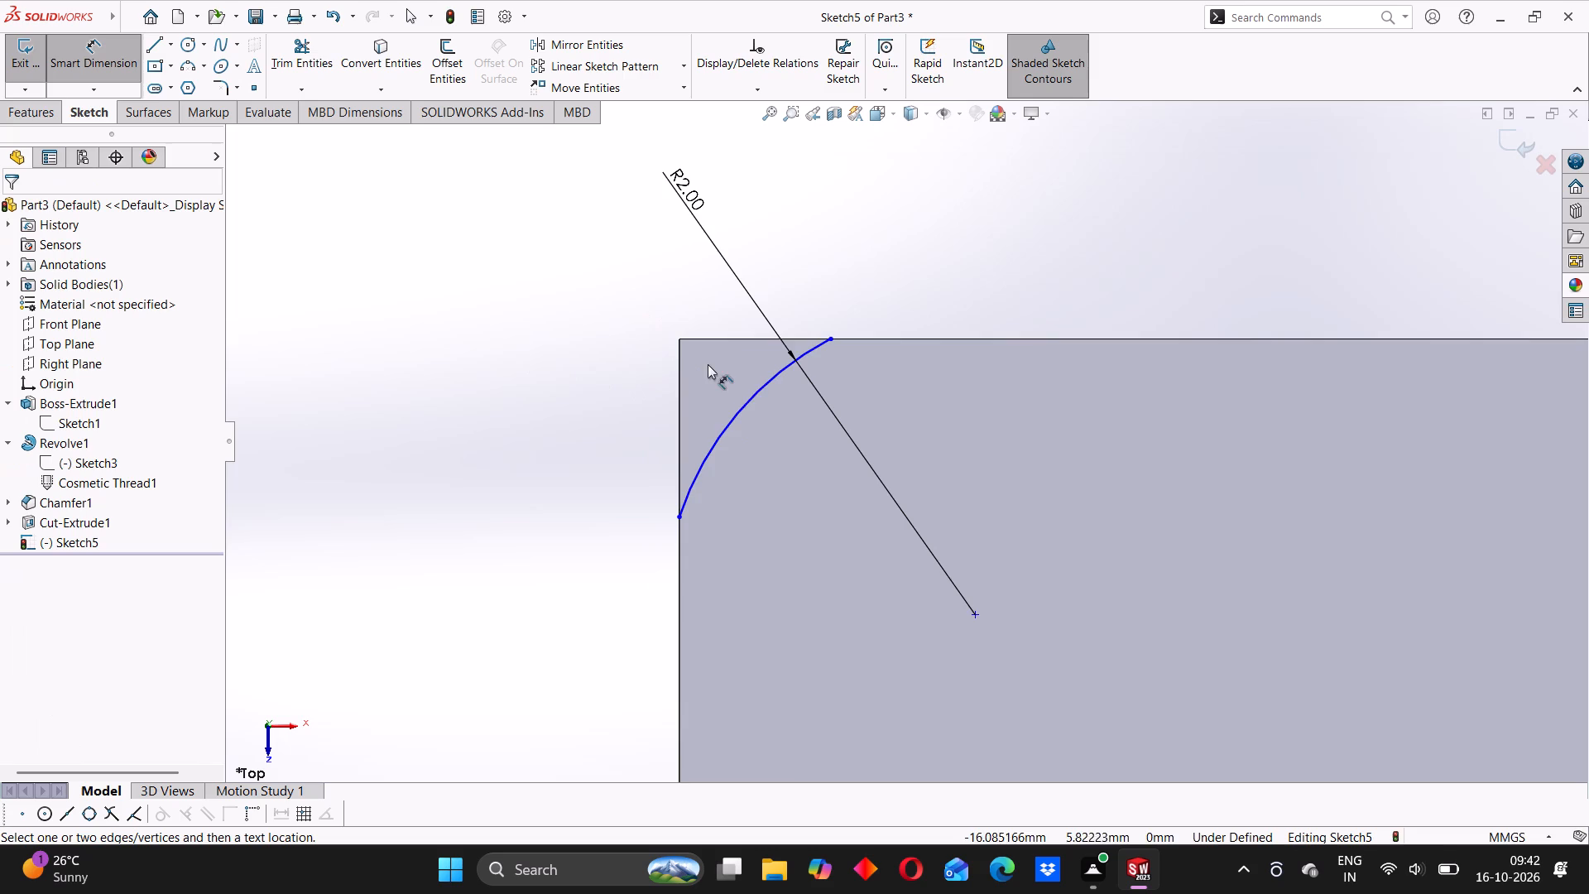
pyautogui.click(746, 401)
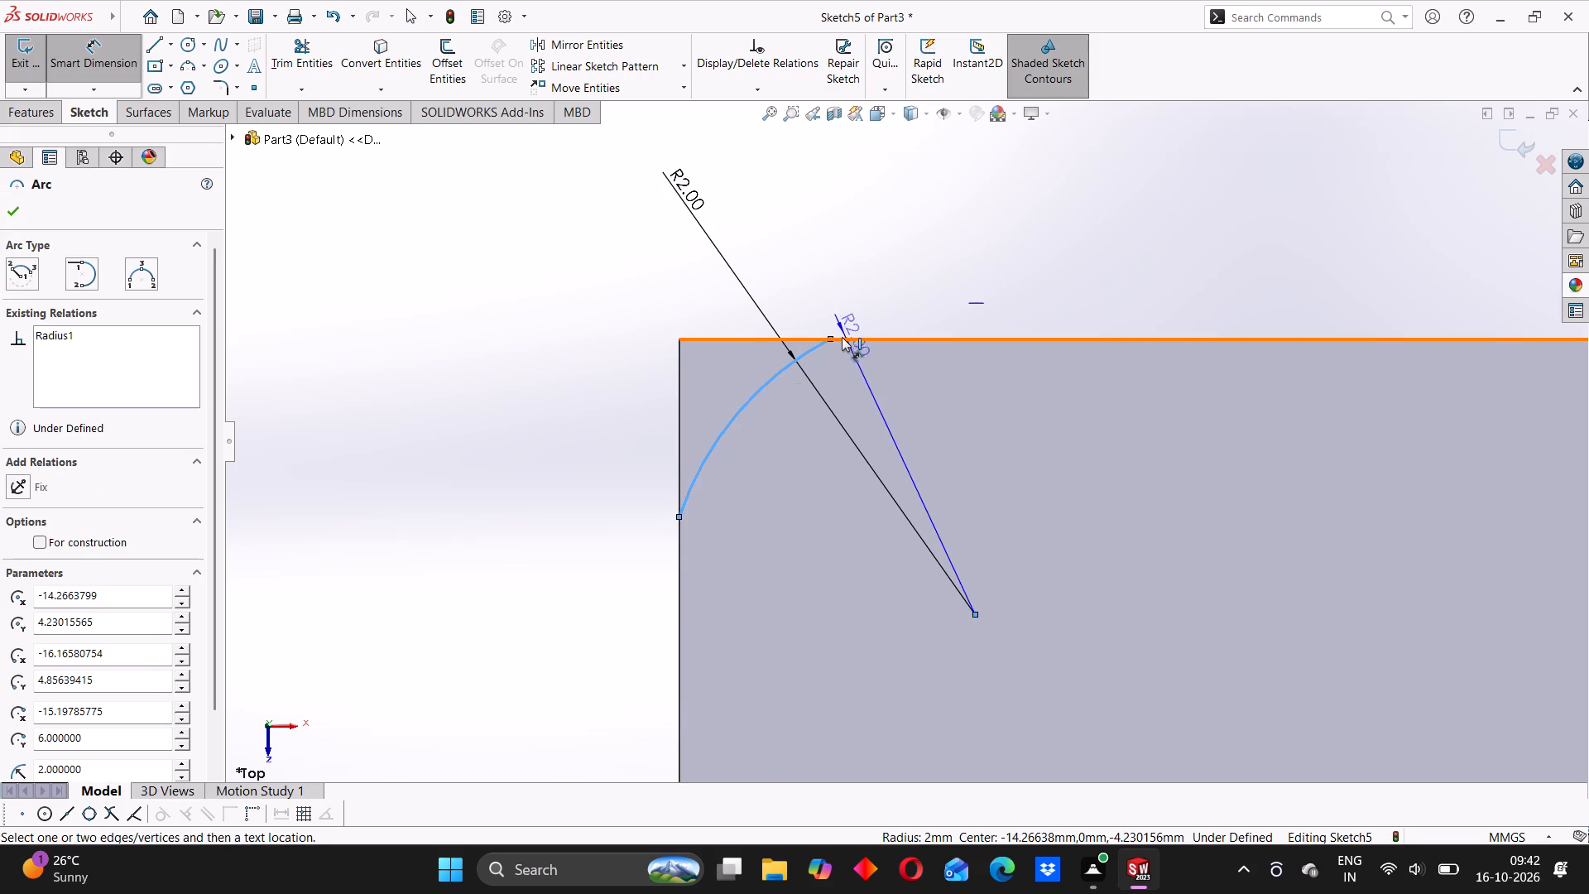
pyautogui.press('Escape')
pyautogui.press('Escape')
# Make the 2 mm corner arc tangent to both the hexagonal block's top edge and its left edge.
pyautogui.click(762, 390)
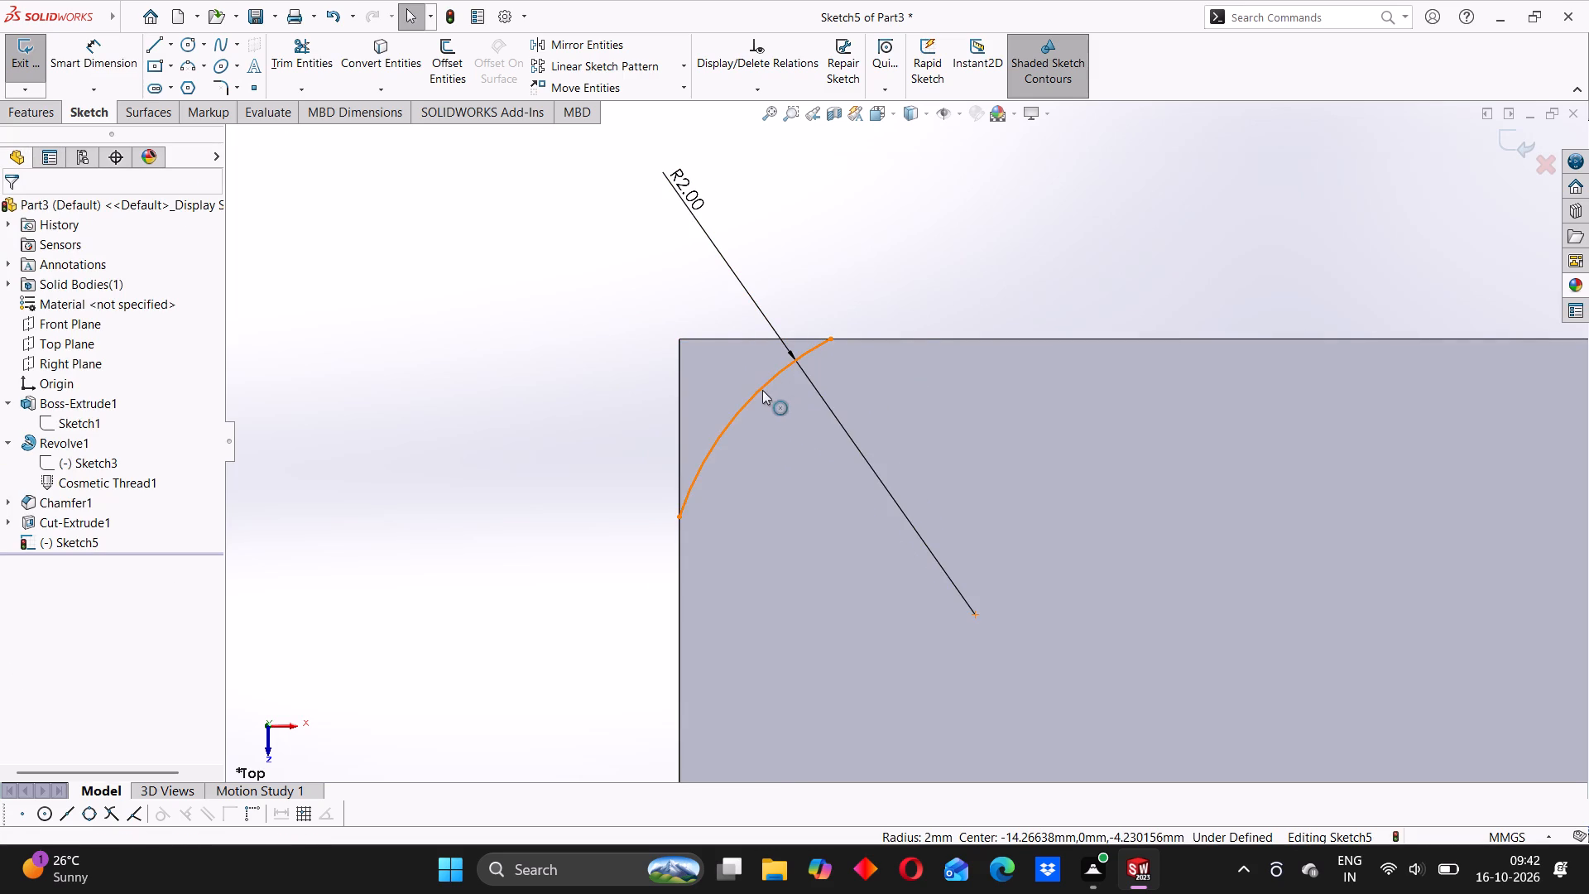
pyautogui.keyDown('ctrl'); pyautogui.click(892, 340); pyautogui.keyUp('ctrl')
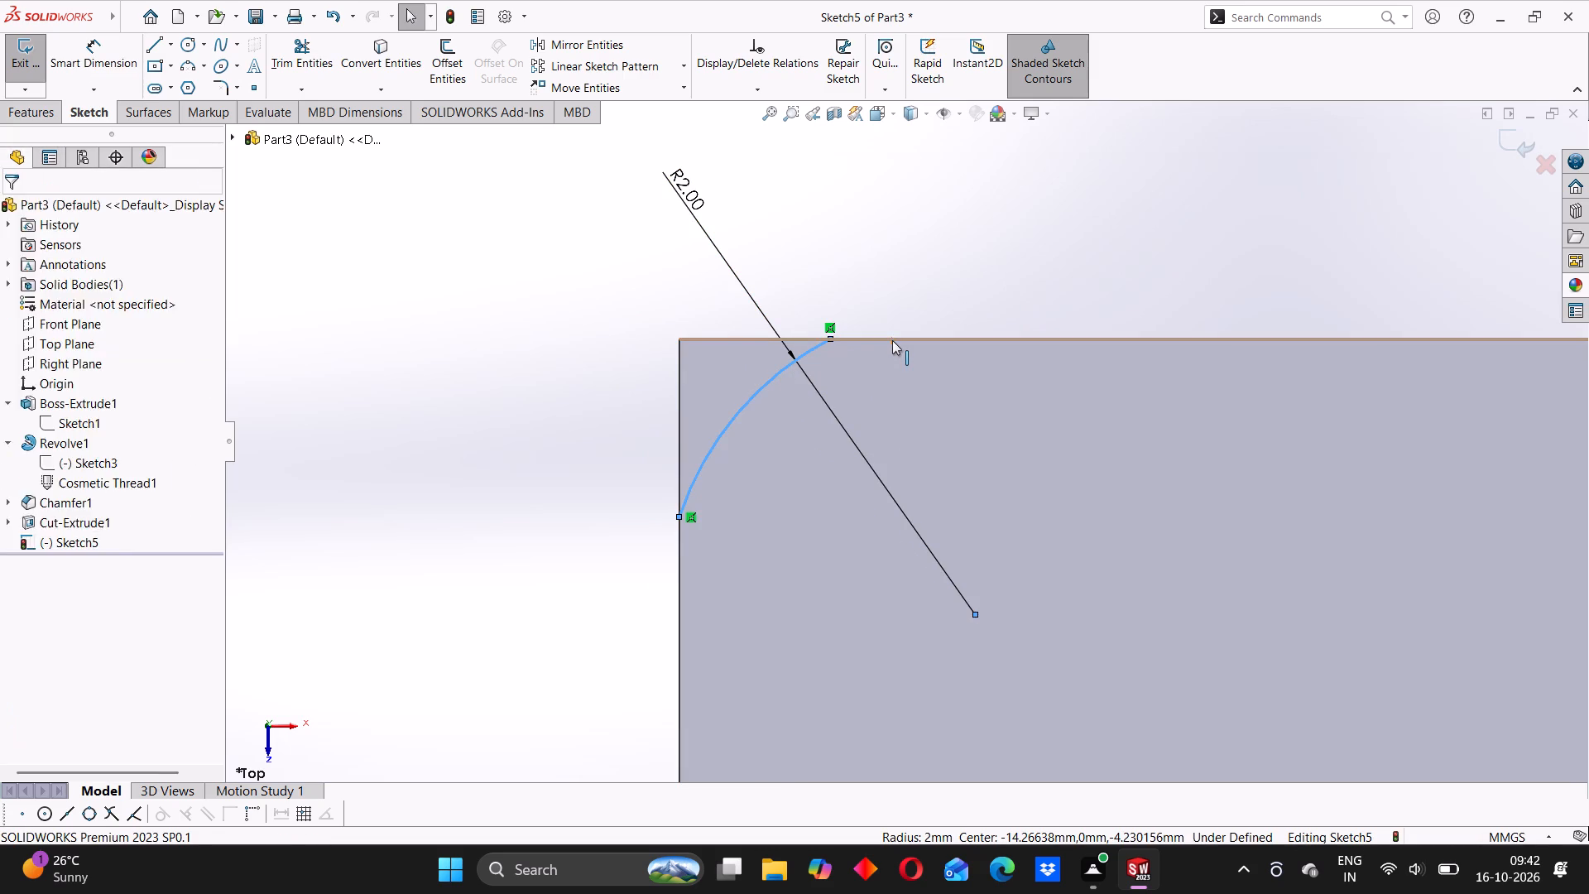
pyautogui.click(22, 507)
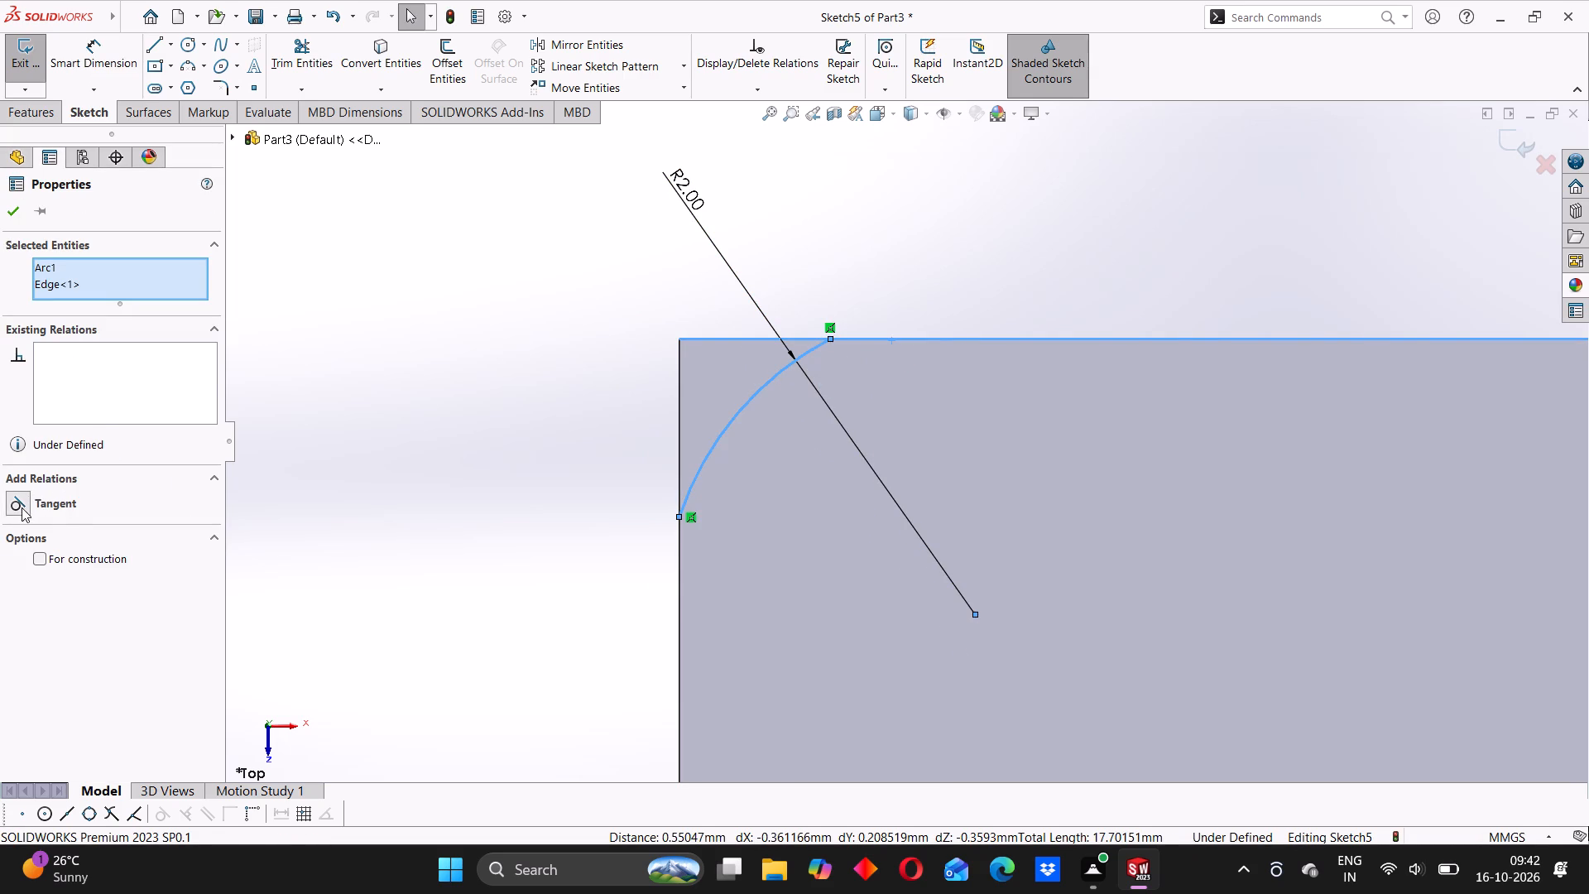
pyautogui.click(16, 220)
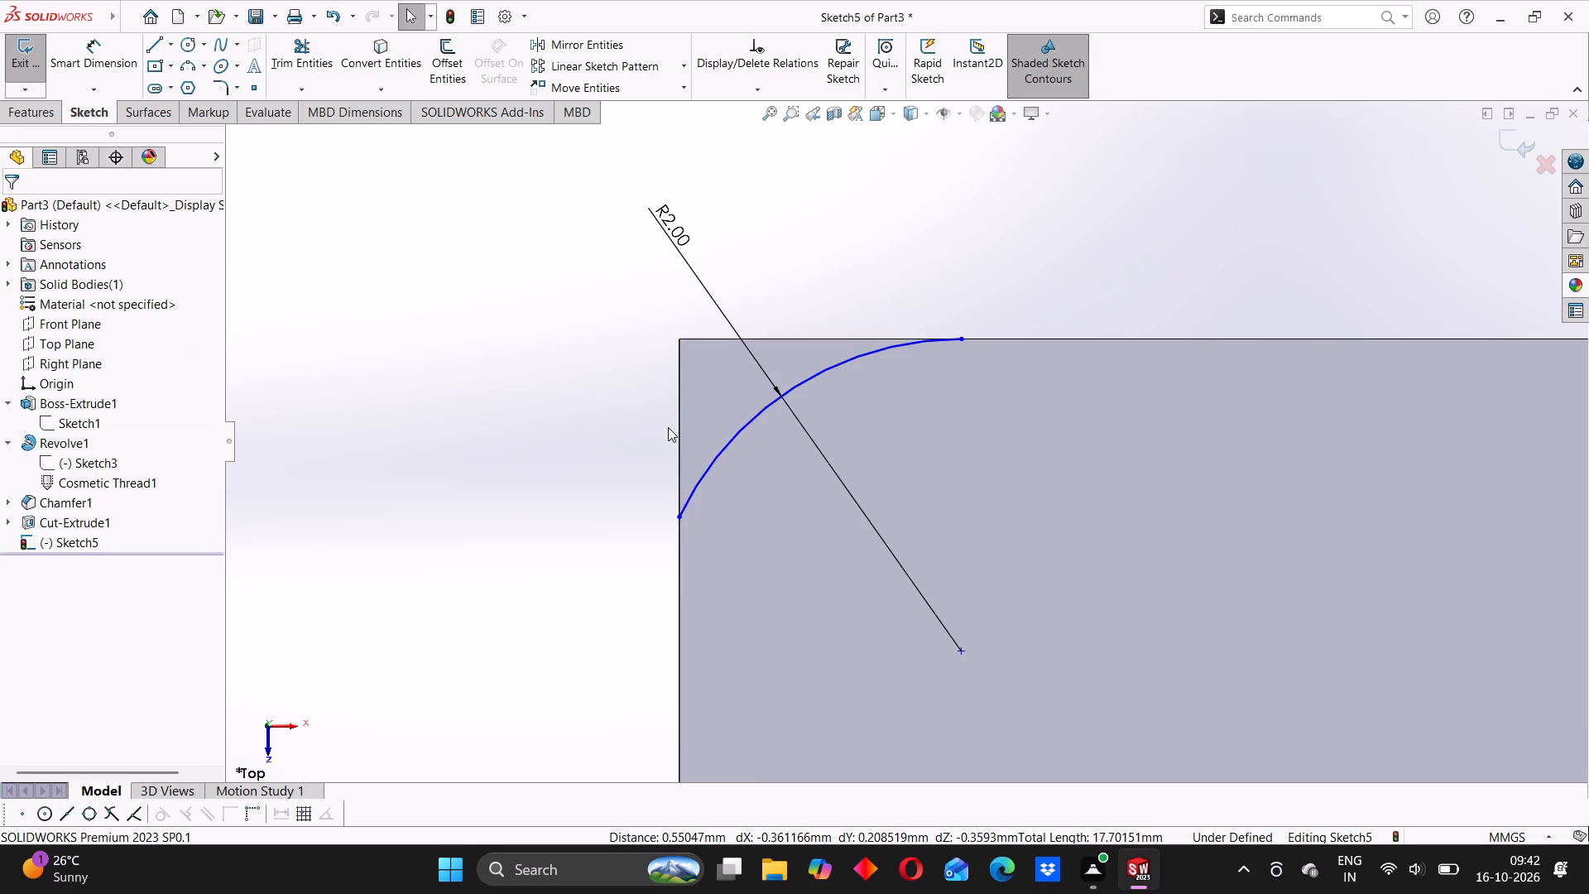
pyautogui.click(730, 438)
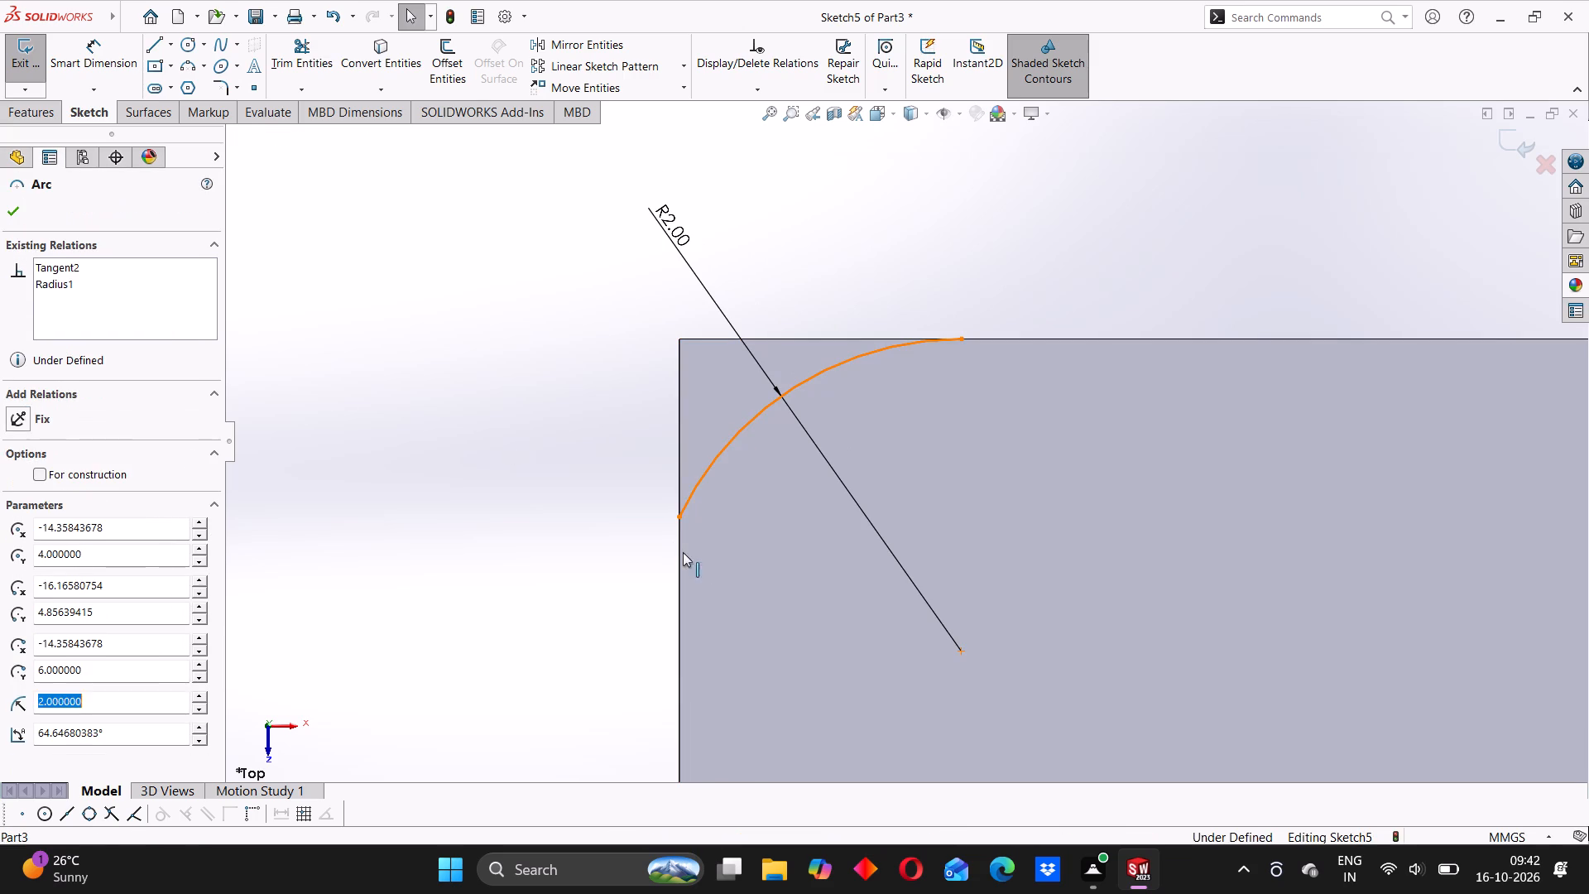
pyautogui.keyDown('ctrl'); pyautogui.click(680, 555); pyautogui.keyUp('ctrl')
pyautogui.click(24, 502)
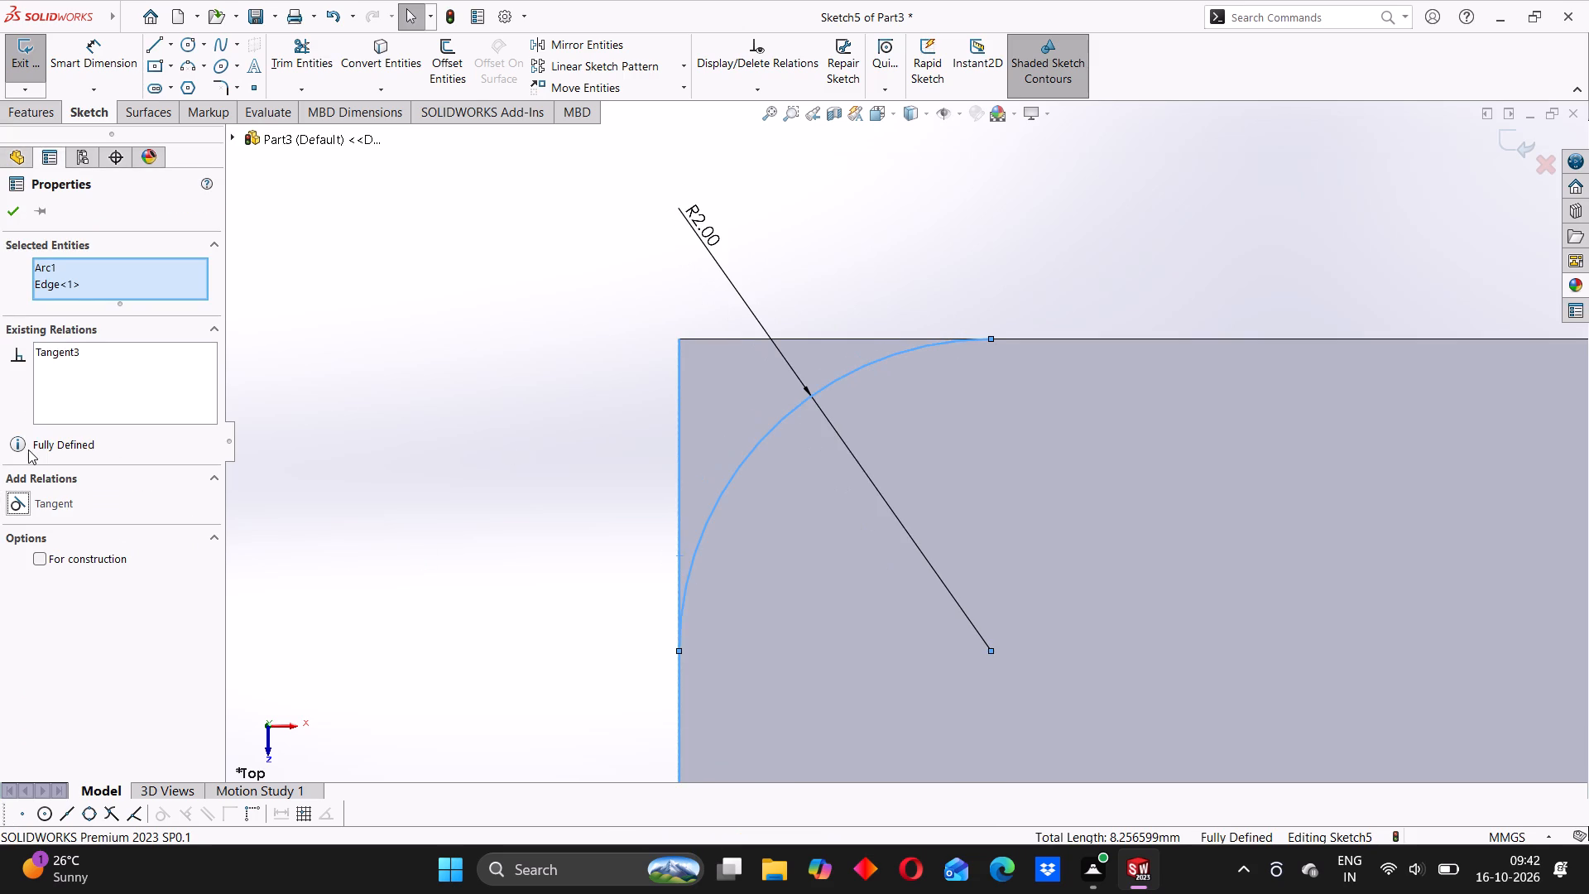
pyautogui.click(6, 212)
# Close the corner arc with a horizontal and a vertical line, each 2 mm long, meeting at the block's upper-left corner.
pyautogui.scroll(8, 912, 480)
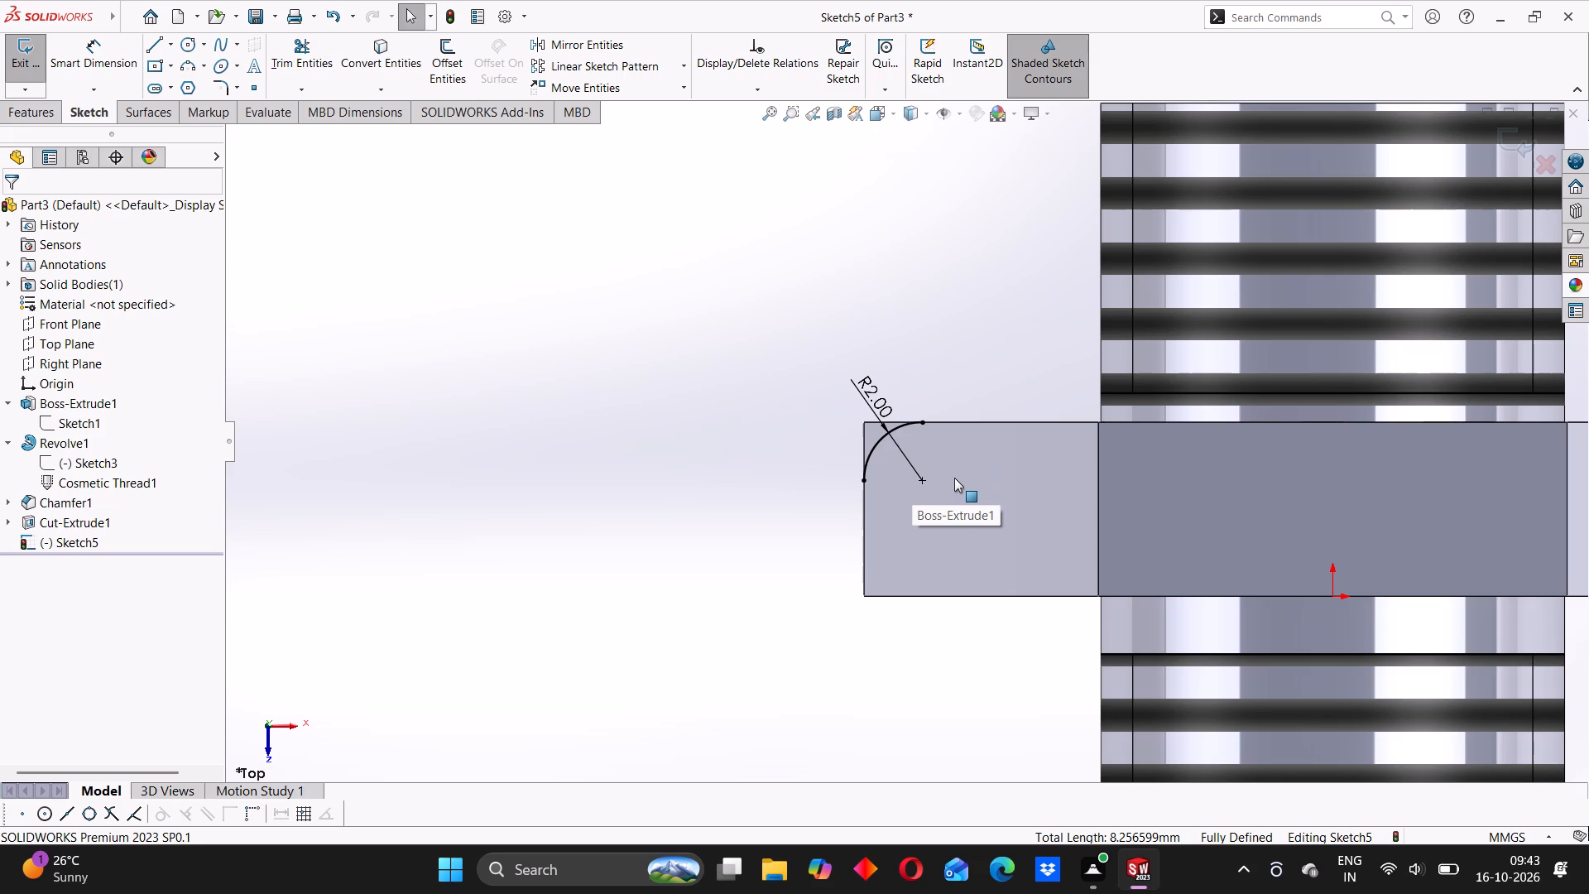
pyautogui.scroll(4, 999, 456)
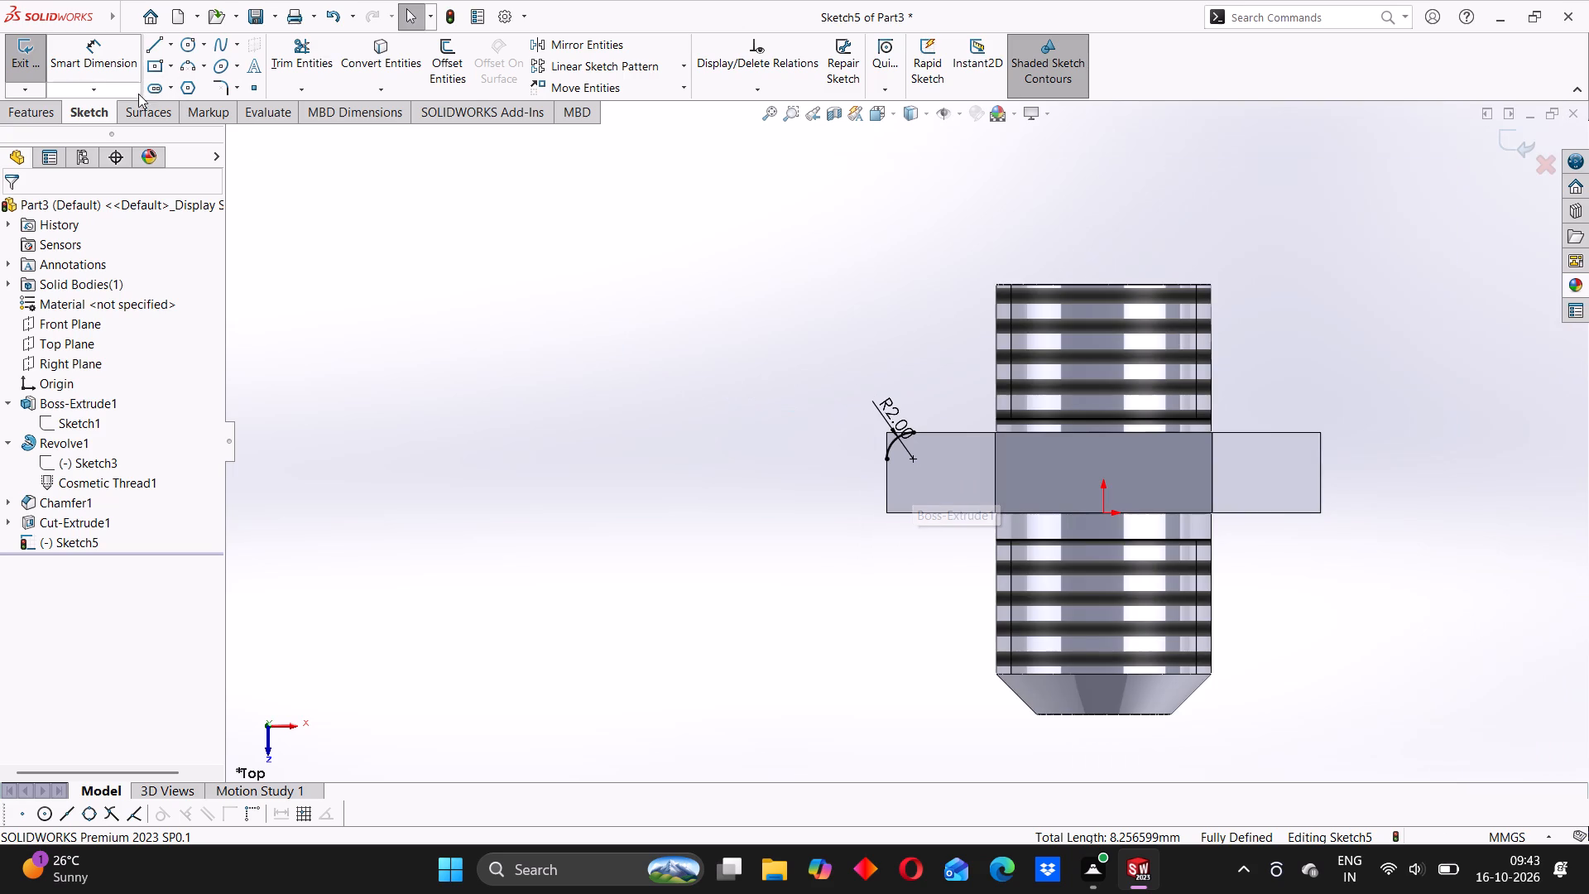
pyautogui.click(111, 79)
pyautogui.scroll(-6, 932, 453)
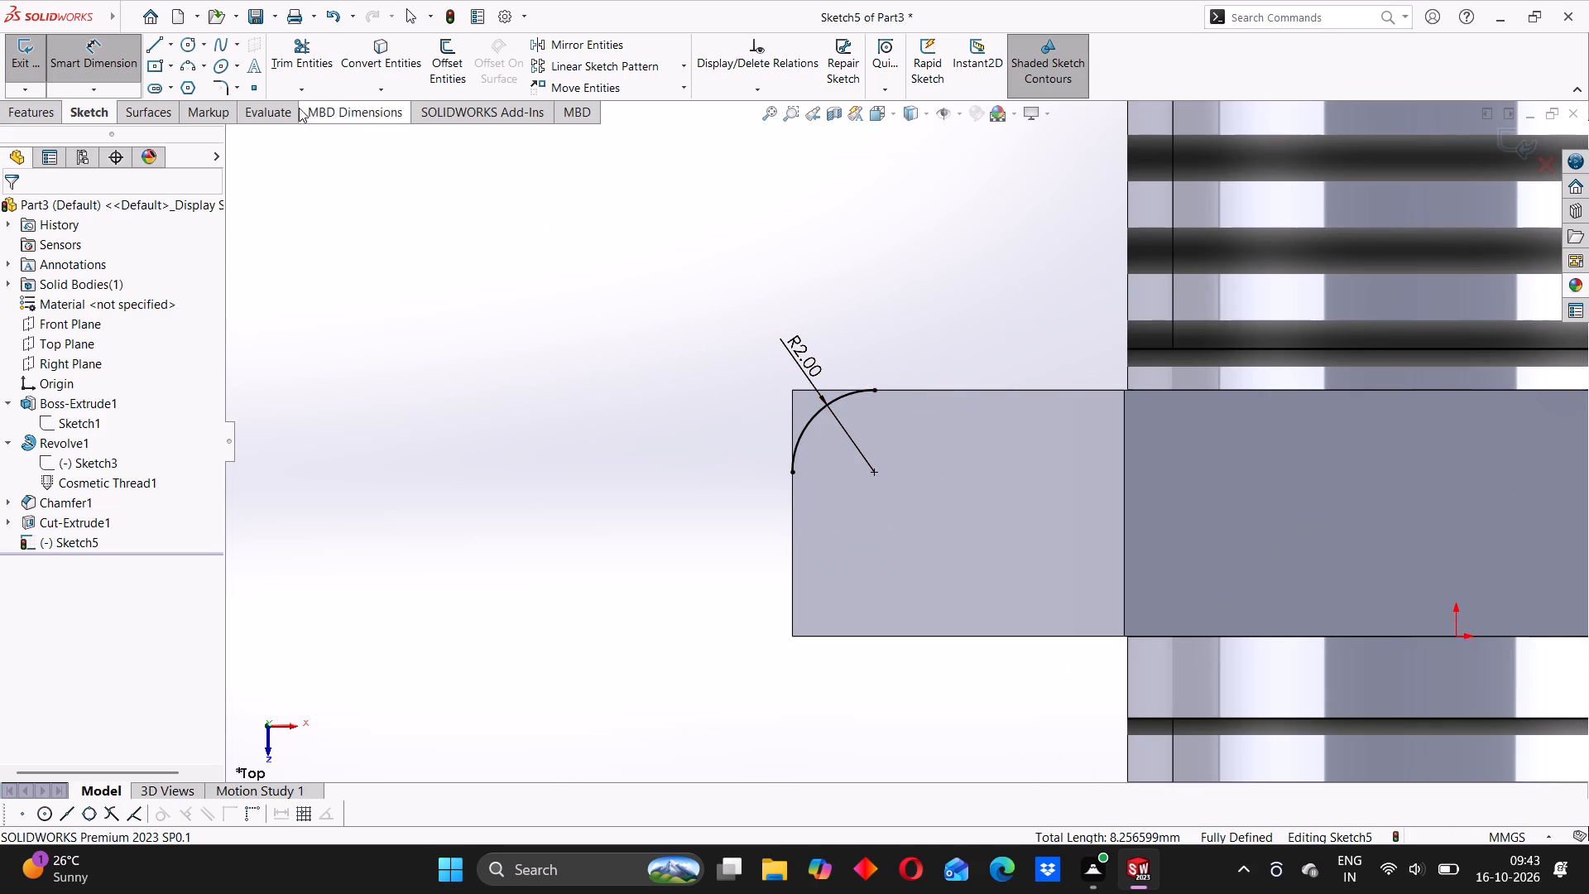
pyautogui.click(164, 45)
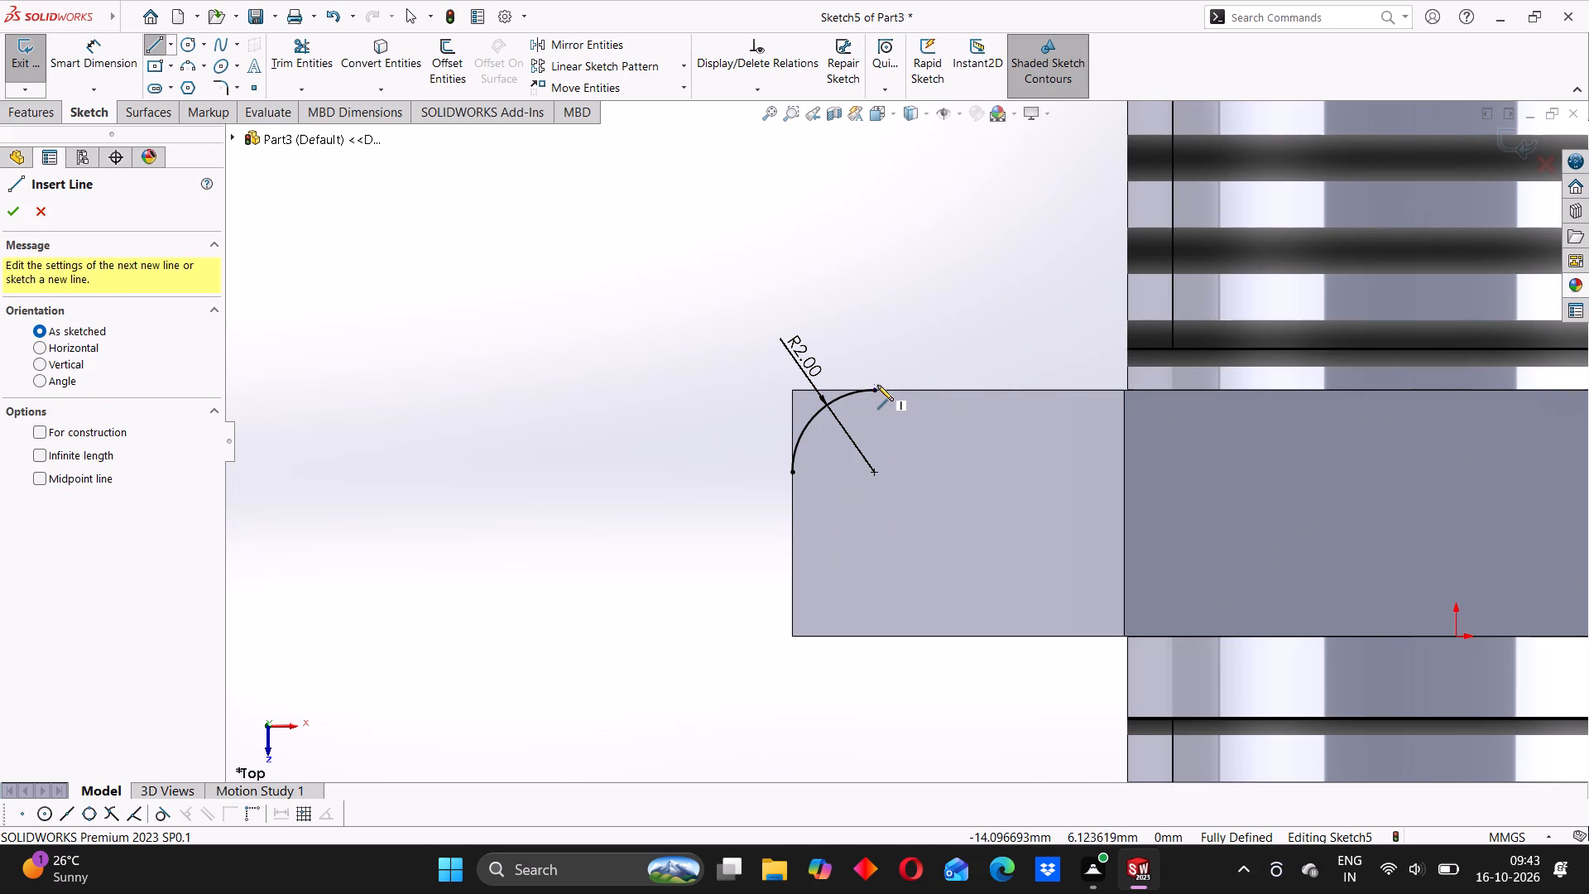
pyautogui.click(877, 387)
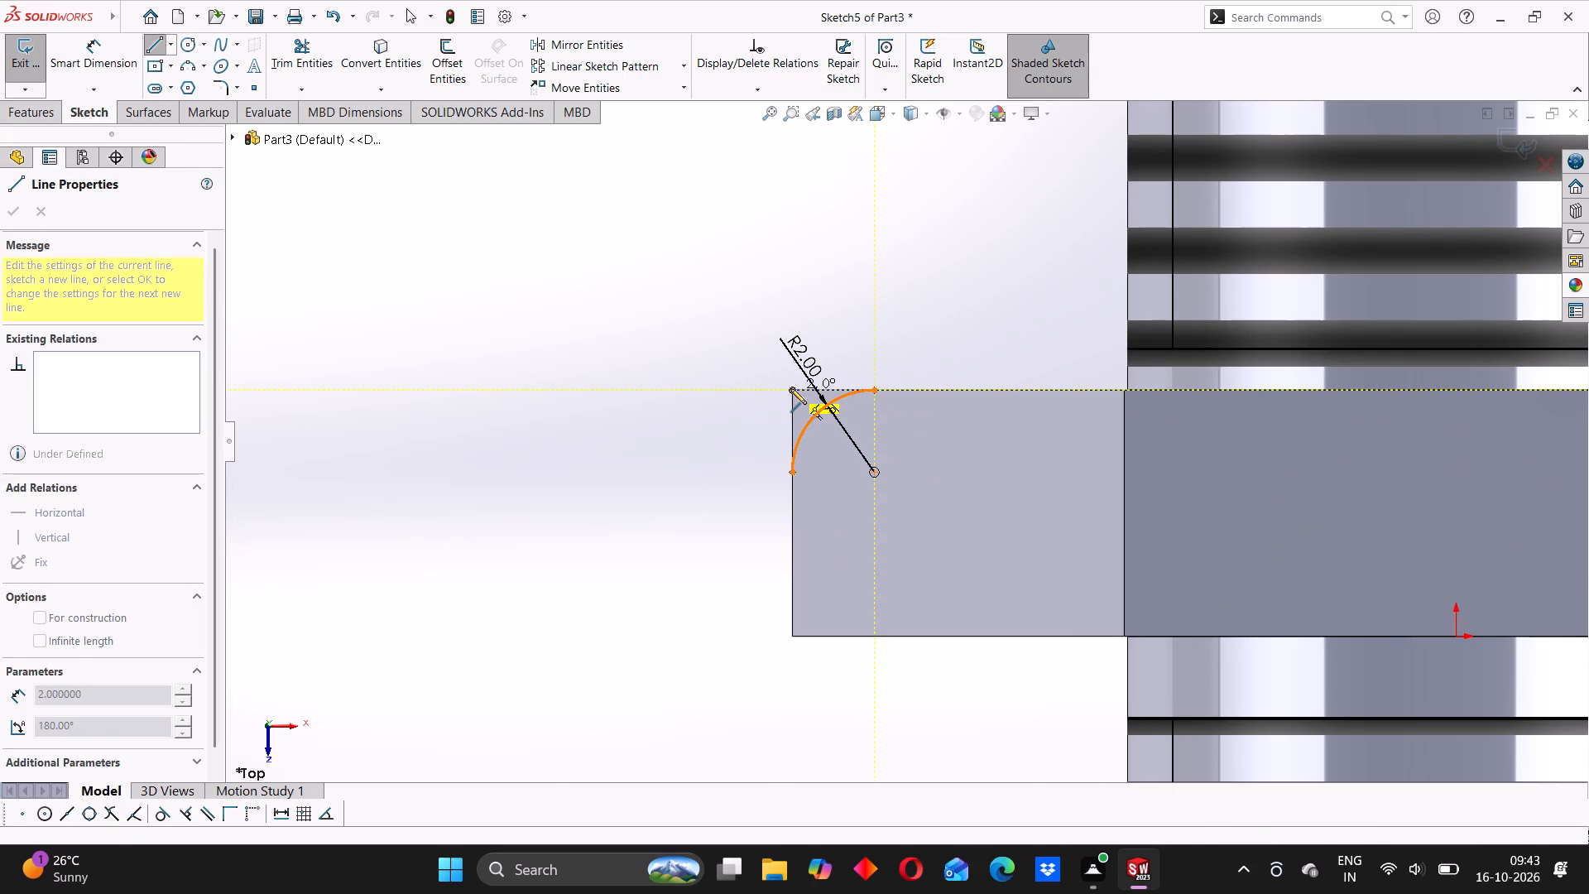
pyautogui.click(790, 388)
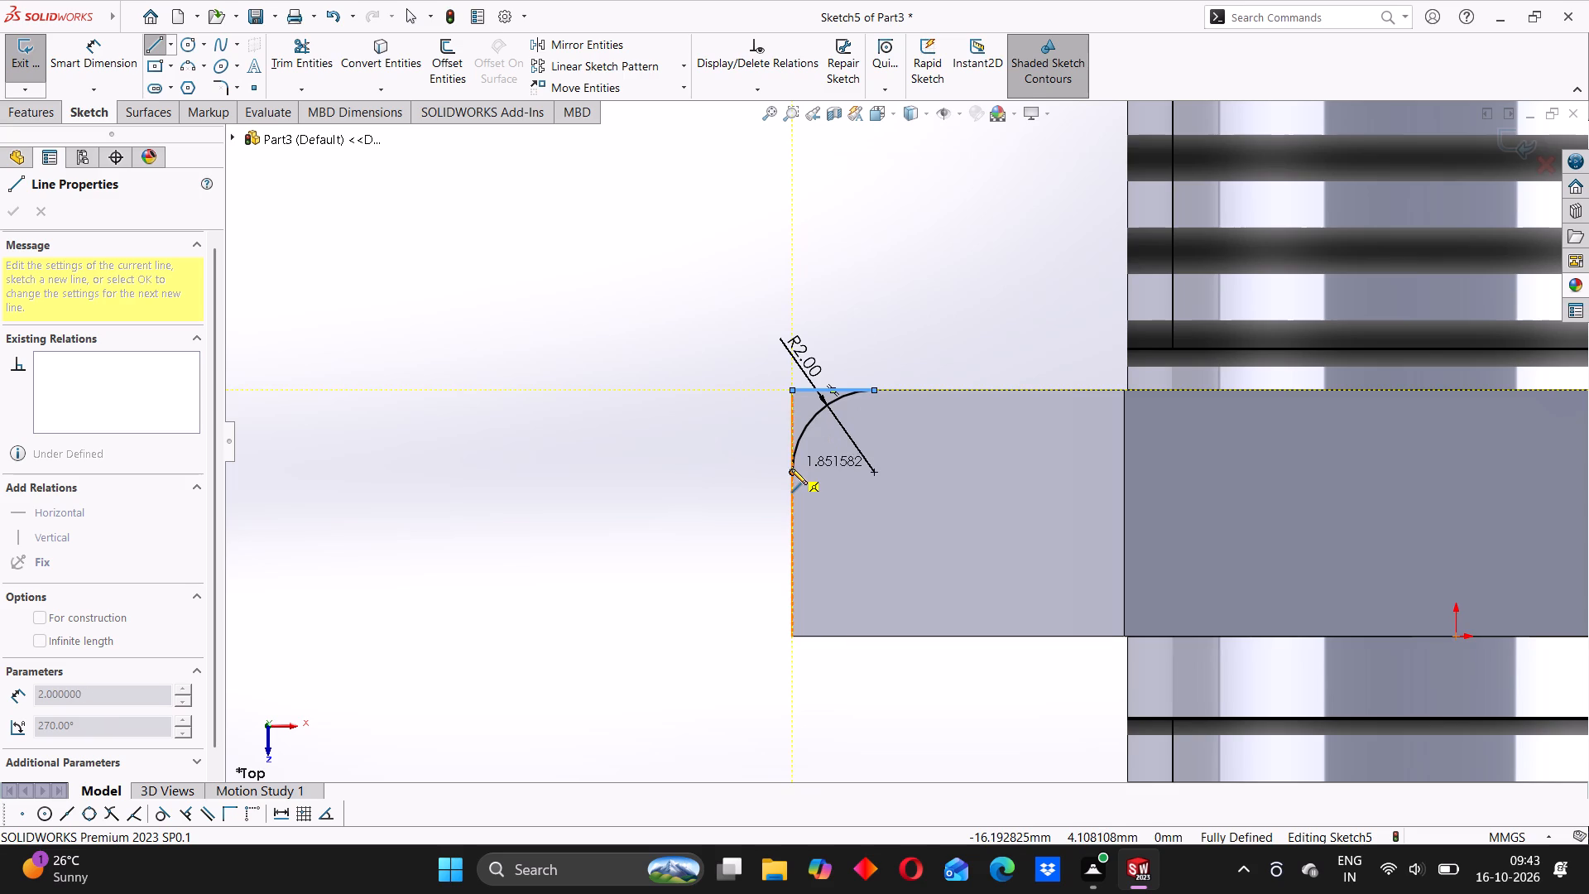
pyautogui.click(791, 469)
pyautogui.rightClick(695, 260)
pyautogui.click(727, 273)
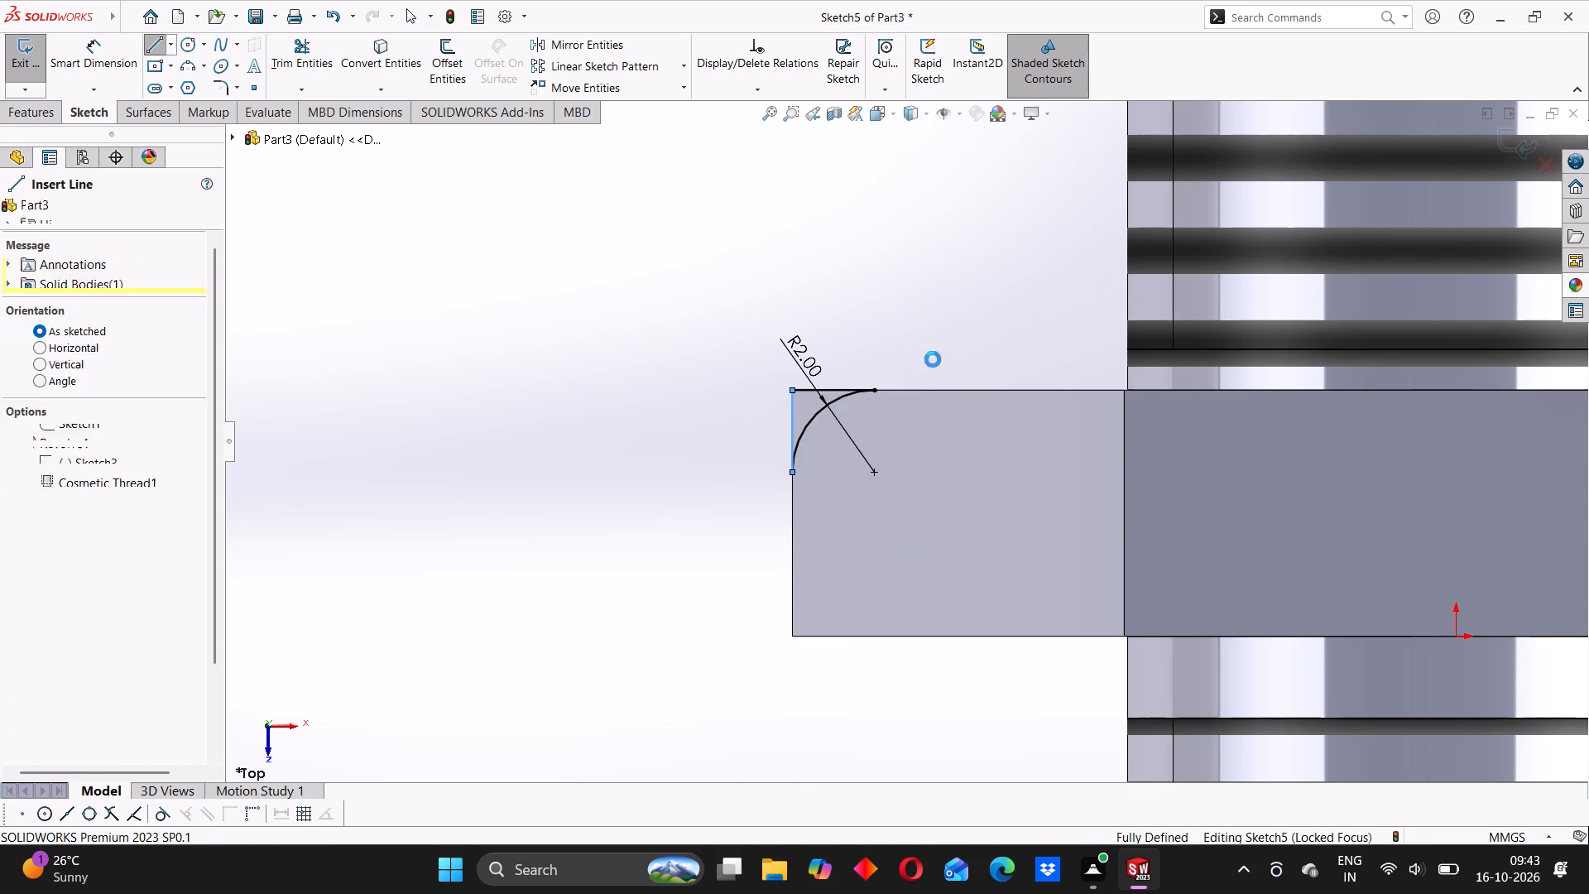
# Draw a vertical centerline about 20 mm long from the origin up past the end of the upper threaded cylinder.
pyautogui.scroll(3, 958, 421)
pyautogui.click(771, 493)
pyautogui.scroll(2, 978, 512)
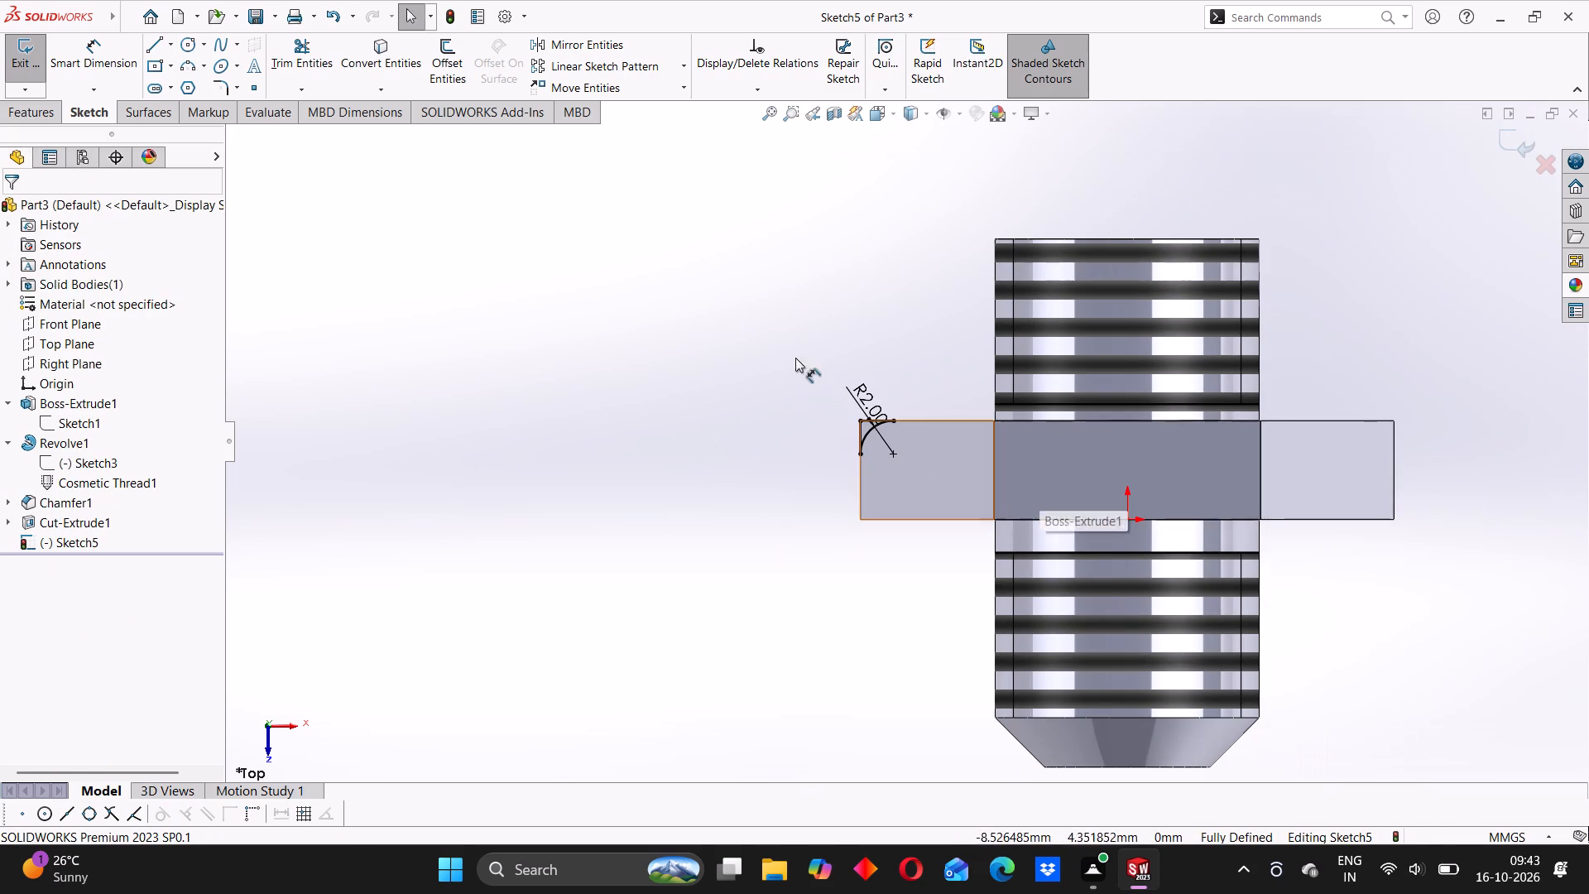
pyautogui.click(173, 45)
pyautogui.click(190, 92)
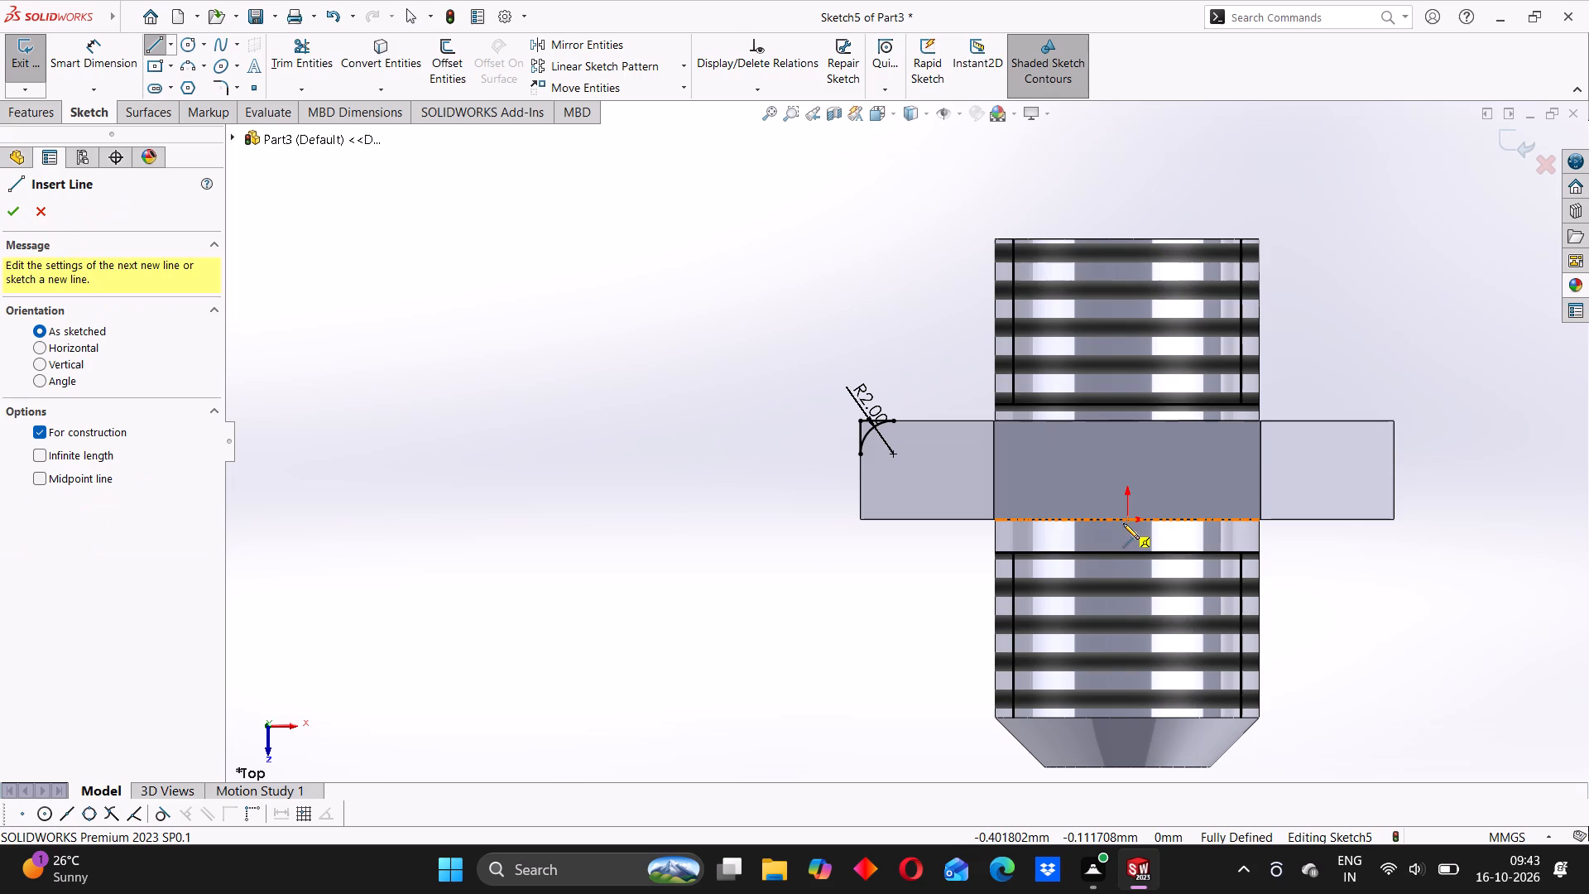
pyautogui.click(1127, 521)
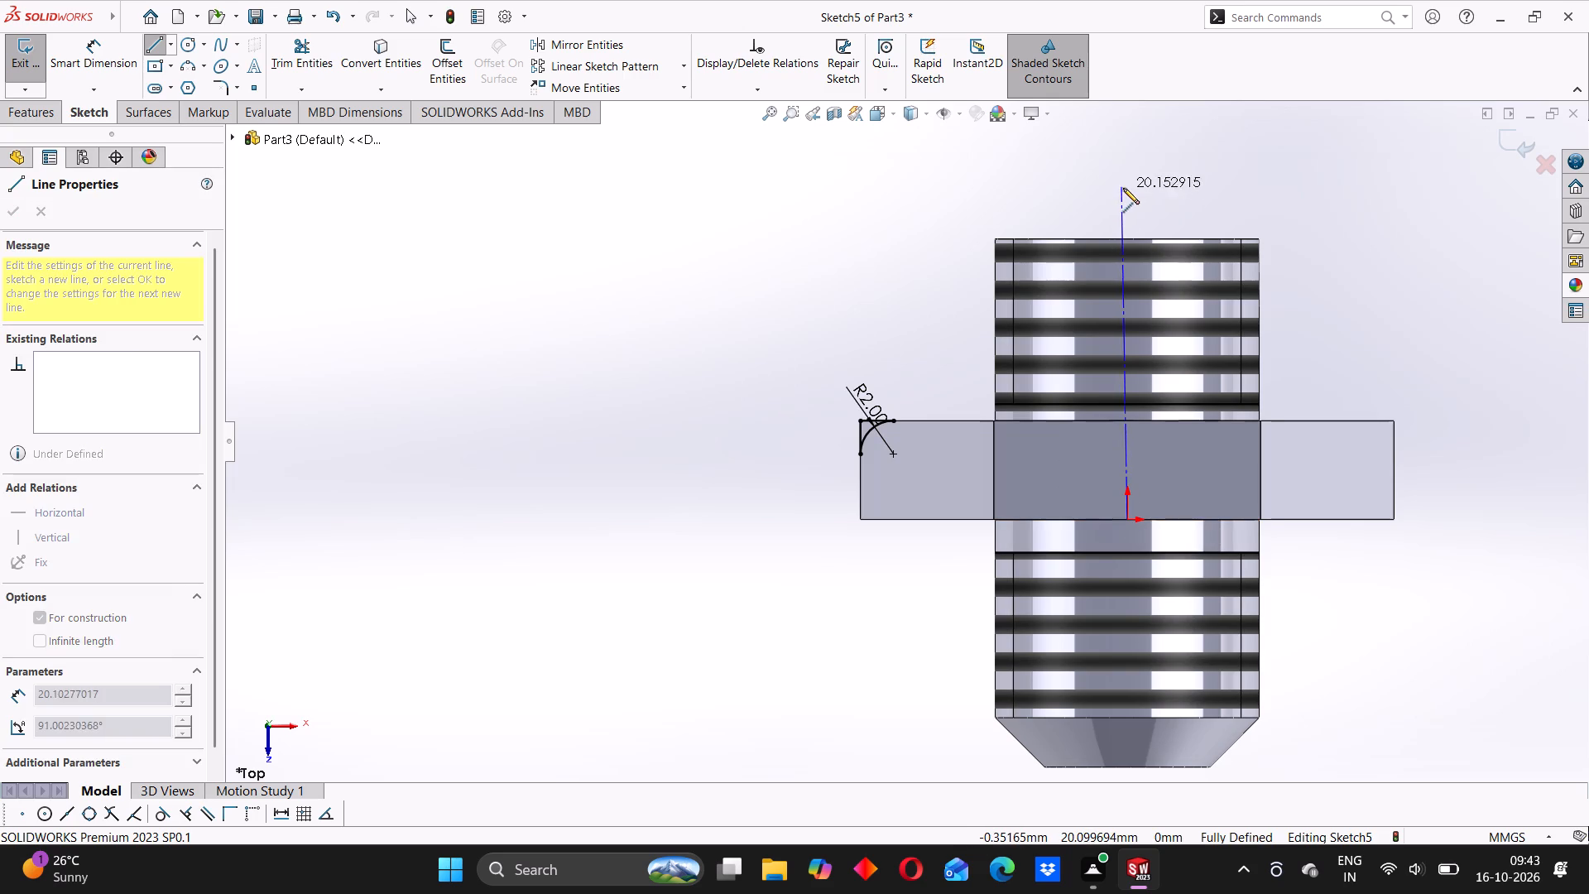
pyautogui.click(1124, 189)
pyautogui.rightClick(1026, 187)
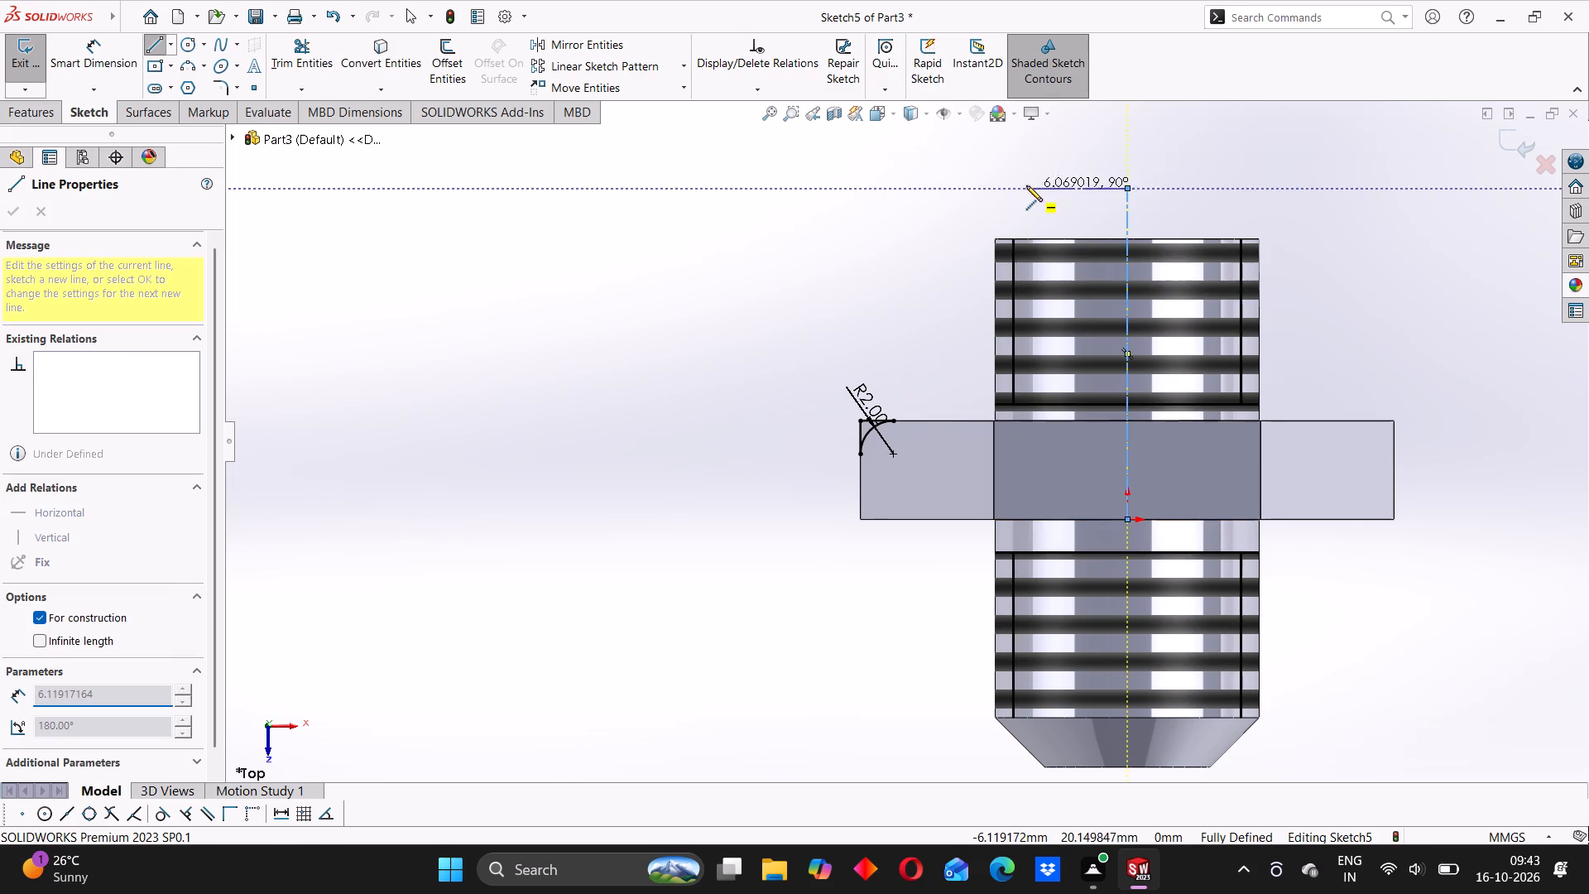
pyautogui.click(1054, 195)
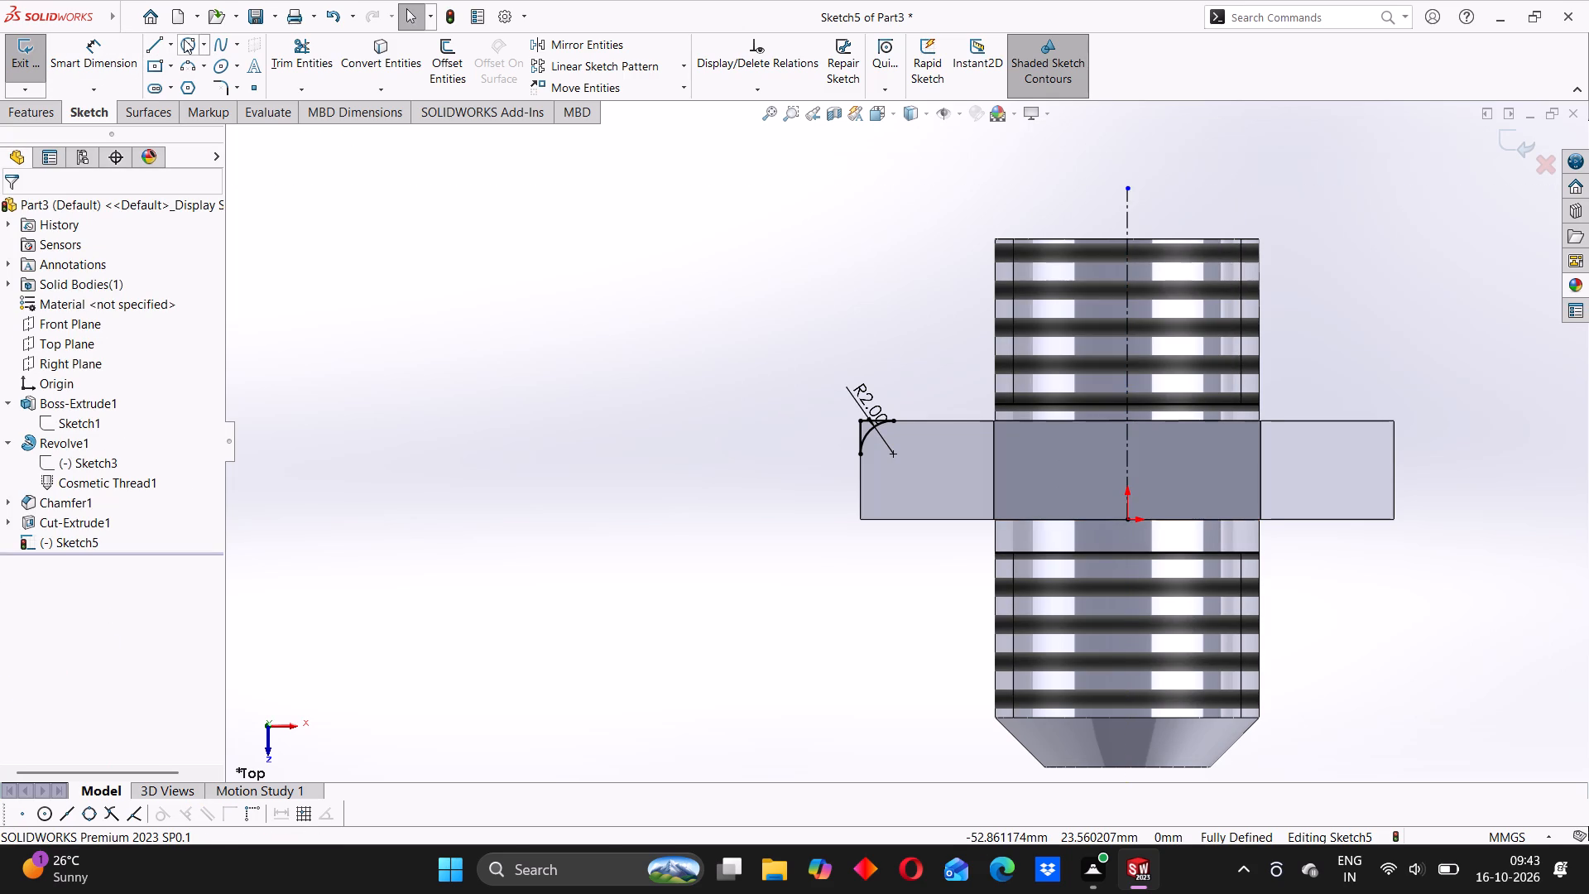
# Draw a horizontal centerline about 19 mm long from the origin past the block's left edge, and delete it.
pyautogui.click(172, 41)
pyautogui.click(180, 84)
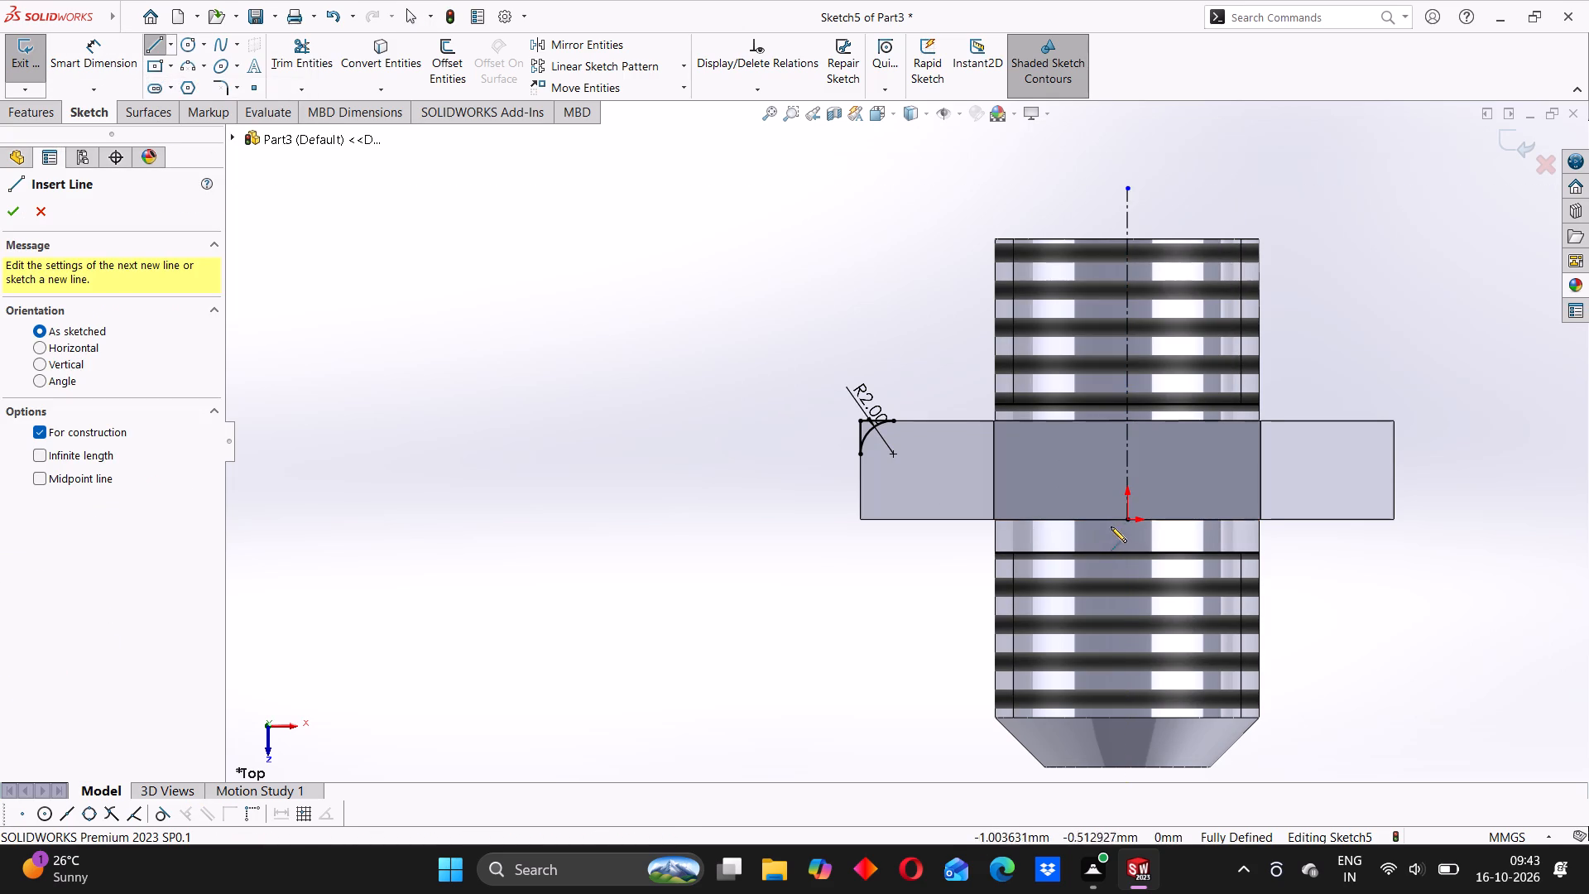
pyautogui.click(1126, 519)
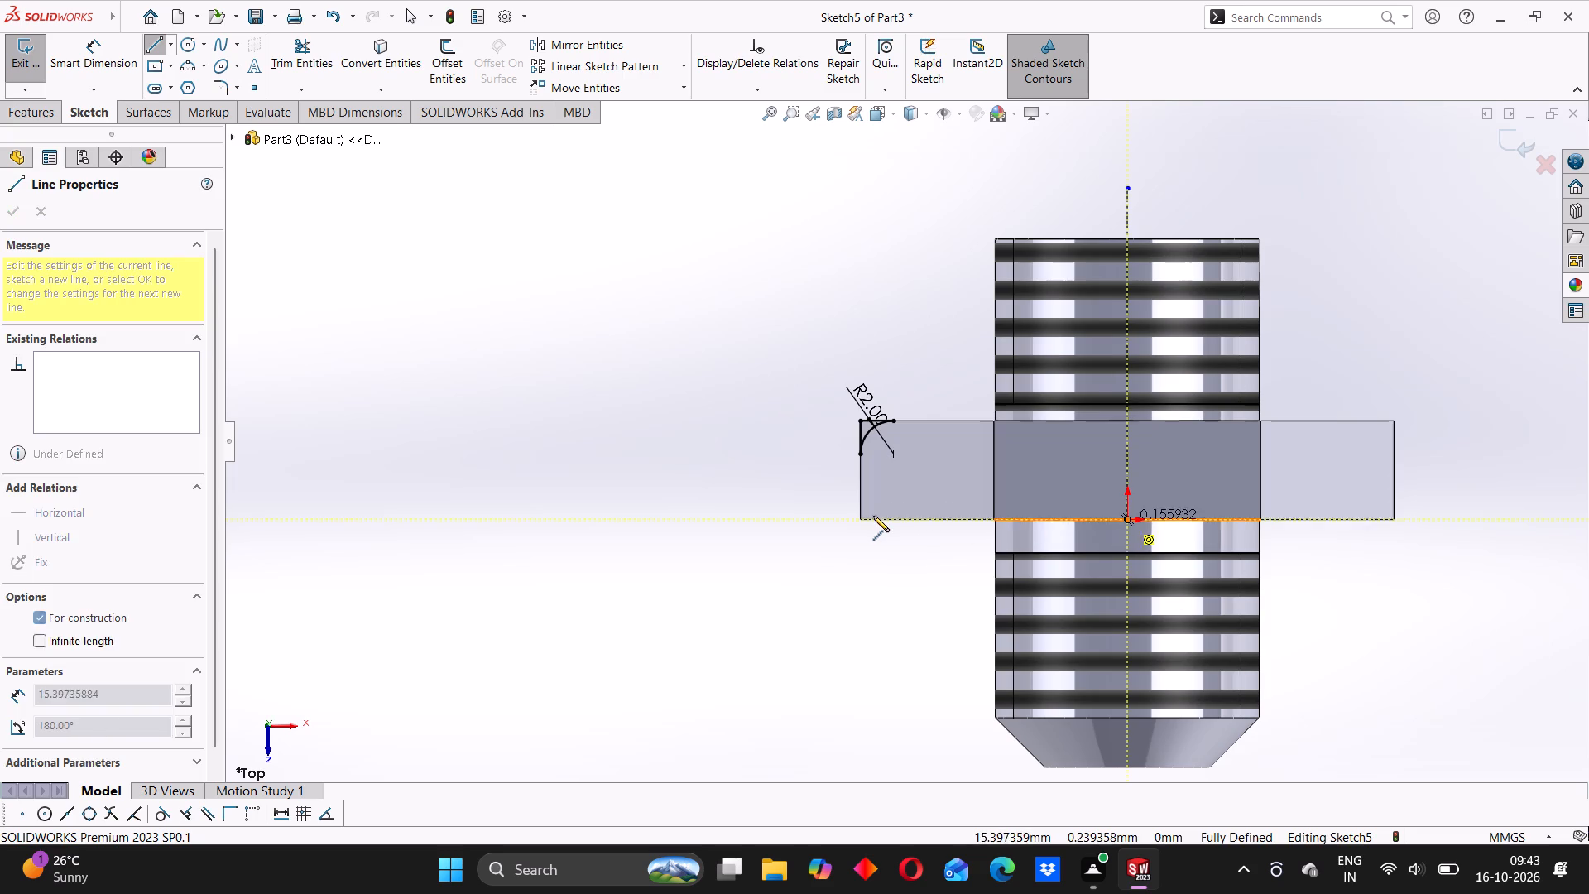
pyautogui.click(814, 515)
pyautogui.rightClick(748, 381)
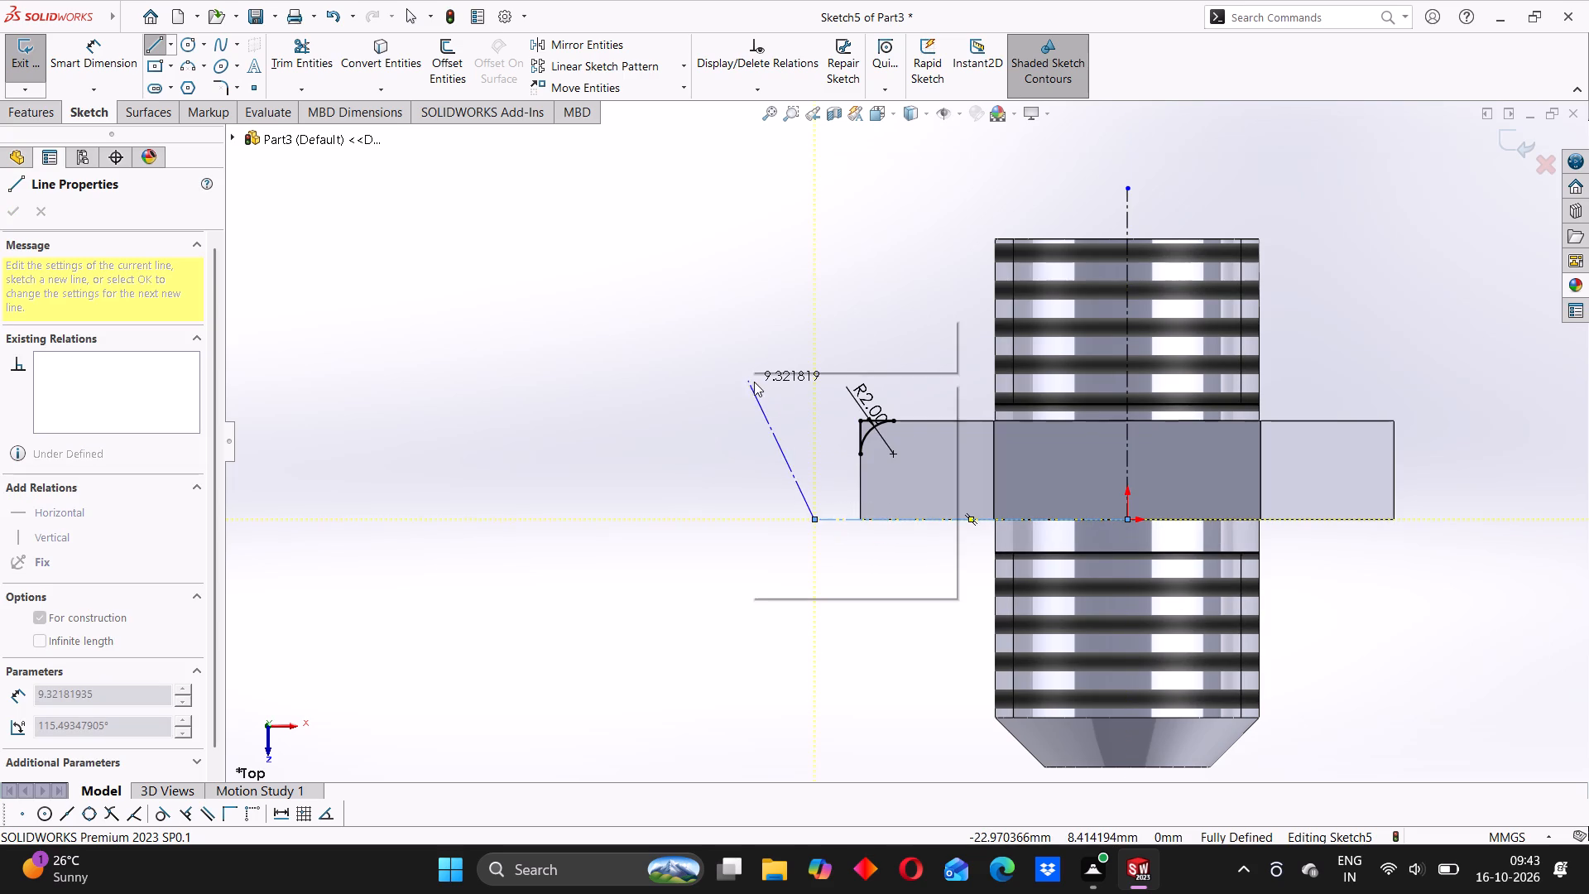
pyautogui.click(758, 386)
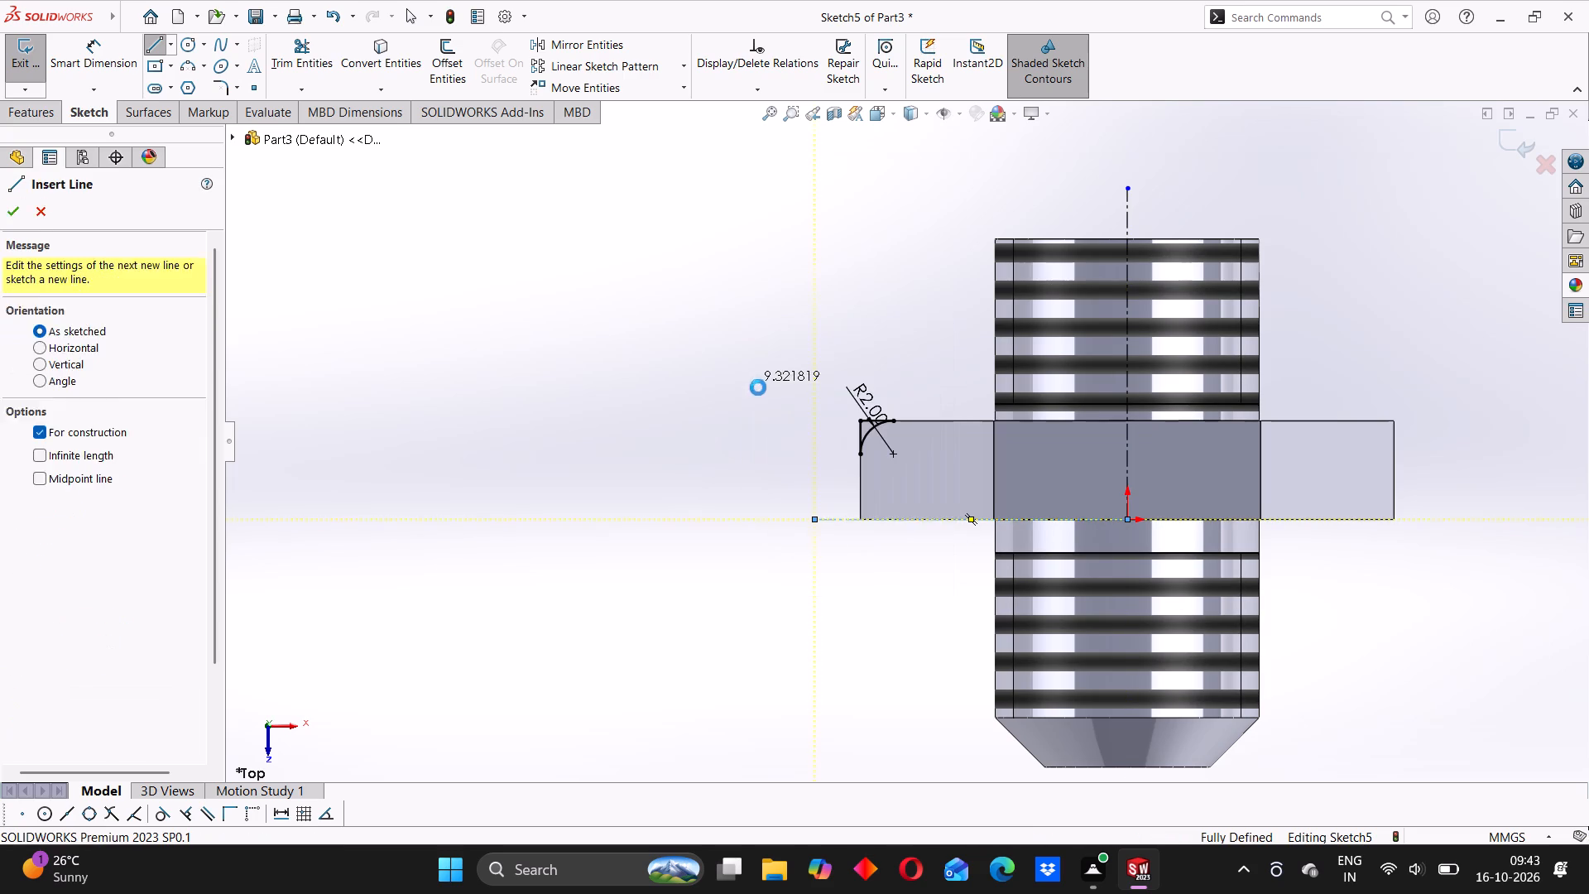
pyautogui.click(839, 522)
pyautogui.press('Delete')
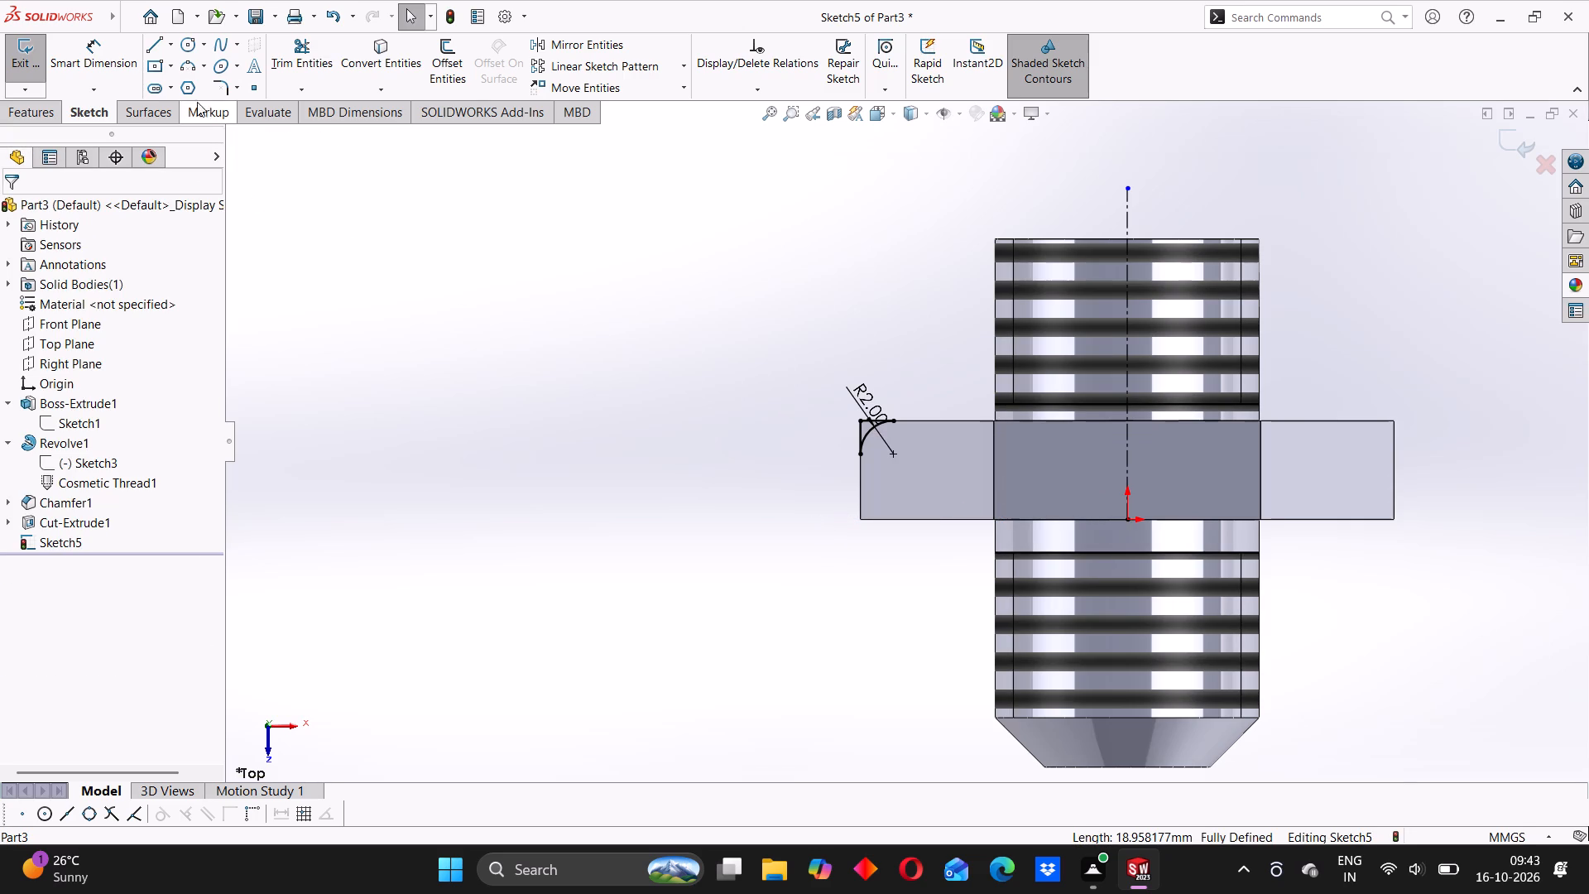
# Draw a horizontal centerline about 8.2 mm long across the block's left edge at its mid-height.
pyautogui.click(172, 43)
pyautogui.click(190, 81)
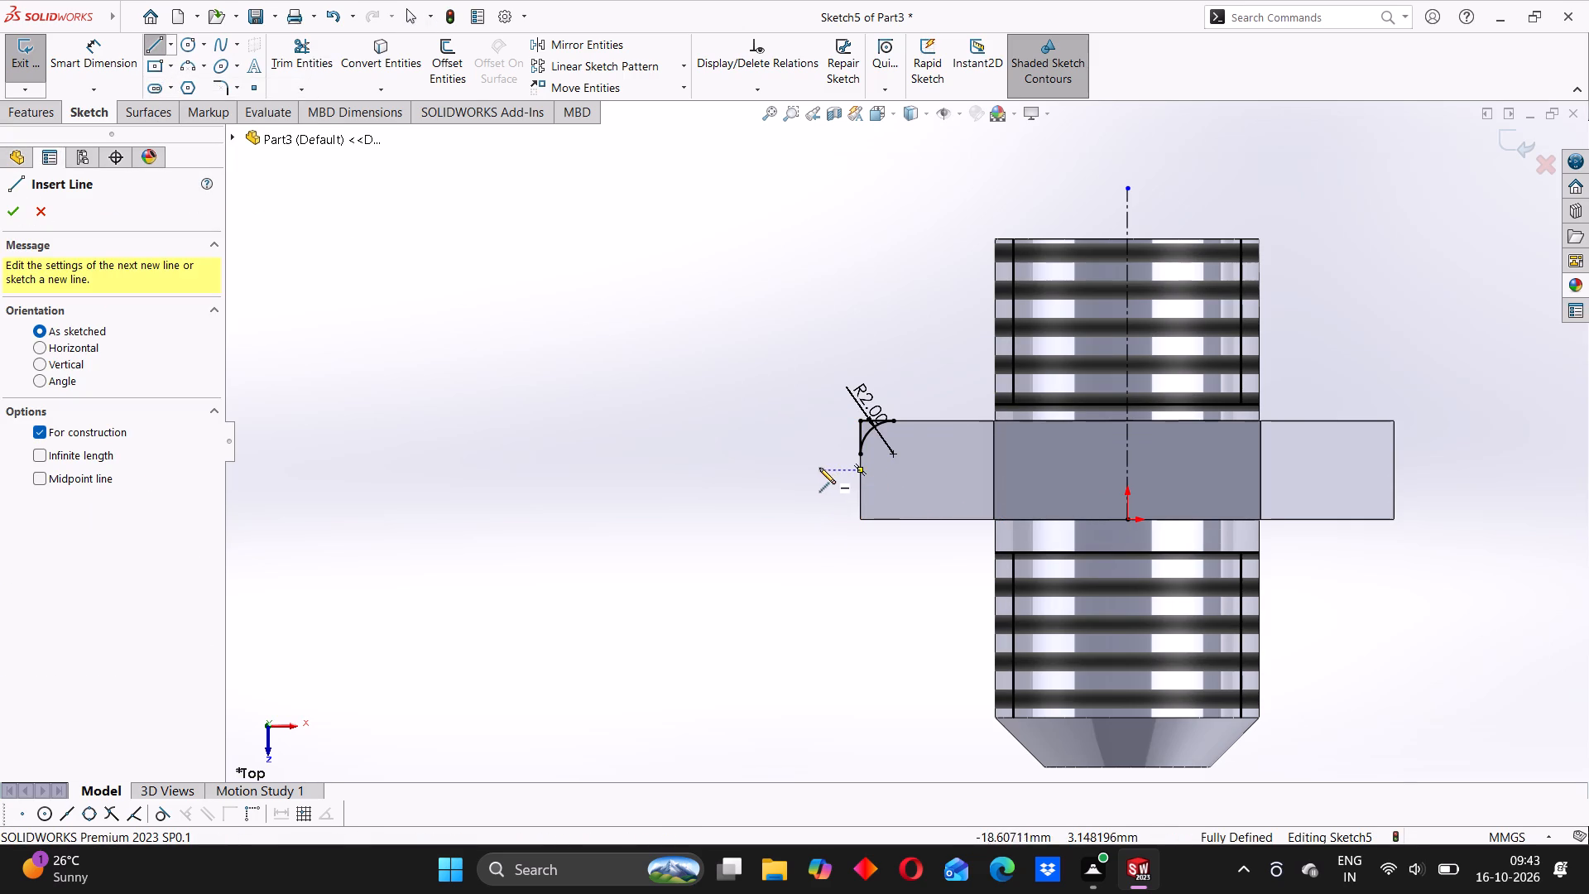
pyautogui.click(819, 468)
pyautogui.click(955, 473)
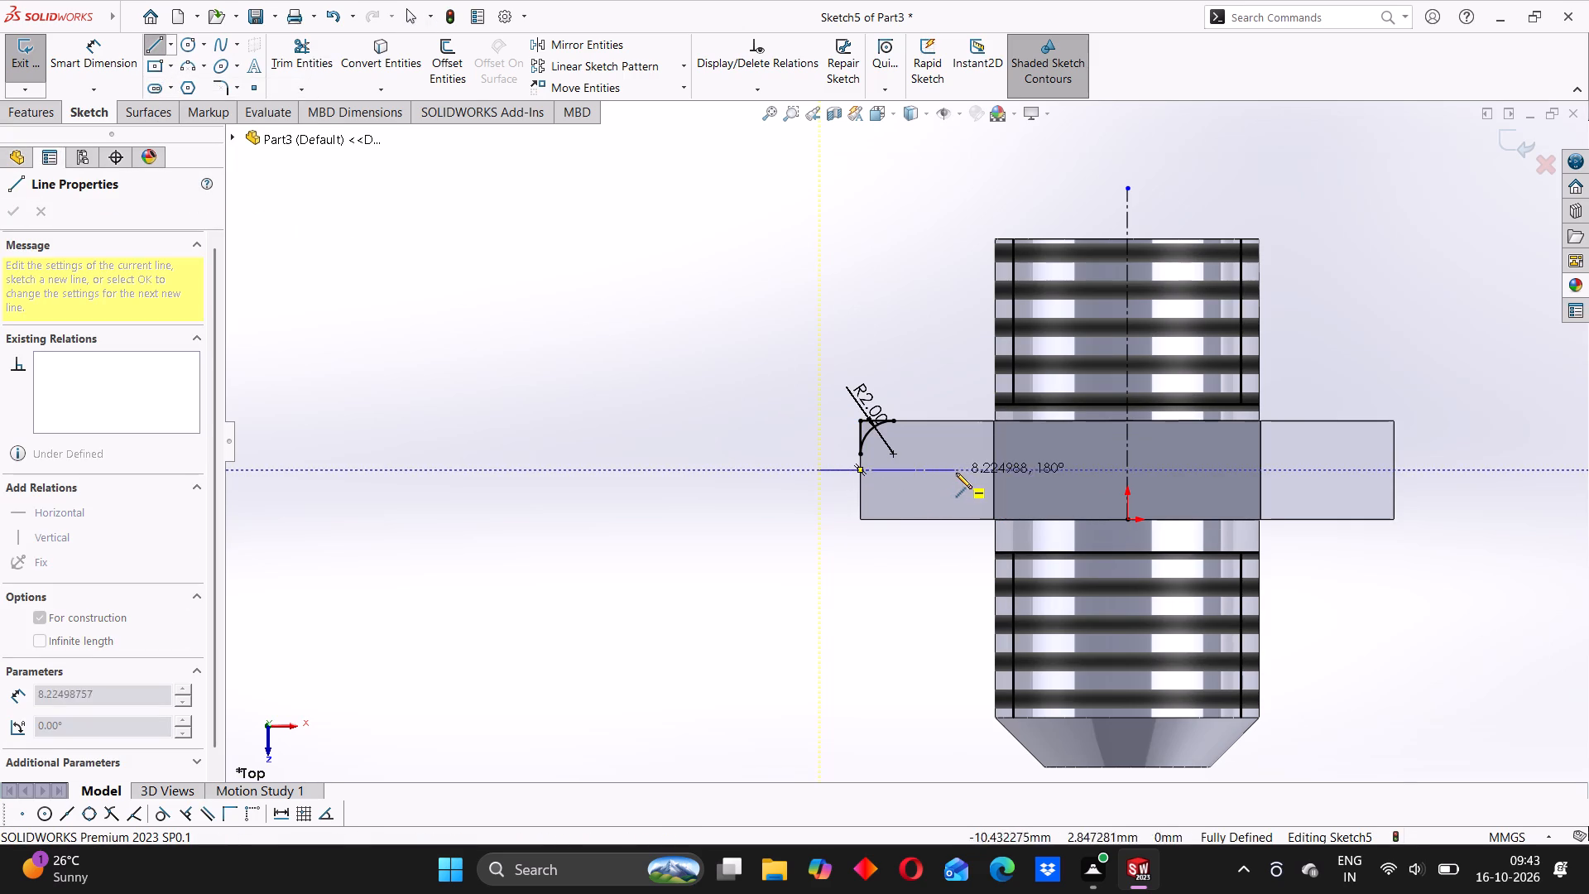
pyautogui.press('Escape')
pyautogui.click(593, 457)
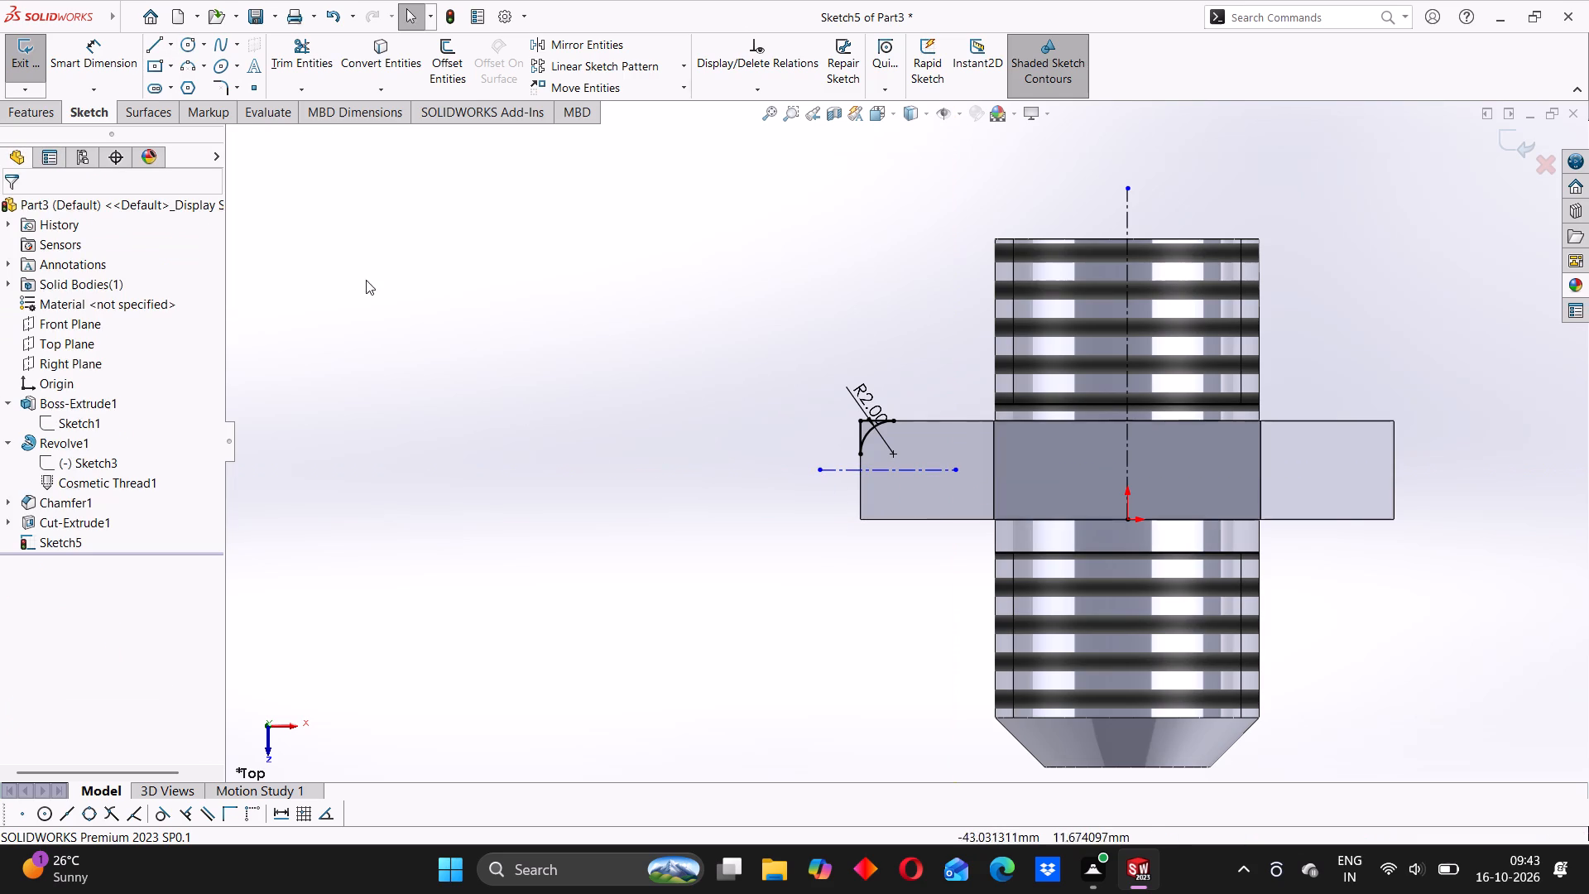
# Mirror the corner arc and its two closing lines about the short horizontal centerline, keeping the originals.
pyautogui.click(576, 42)
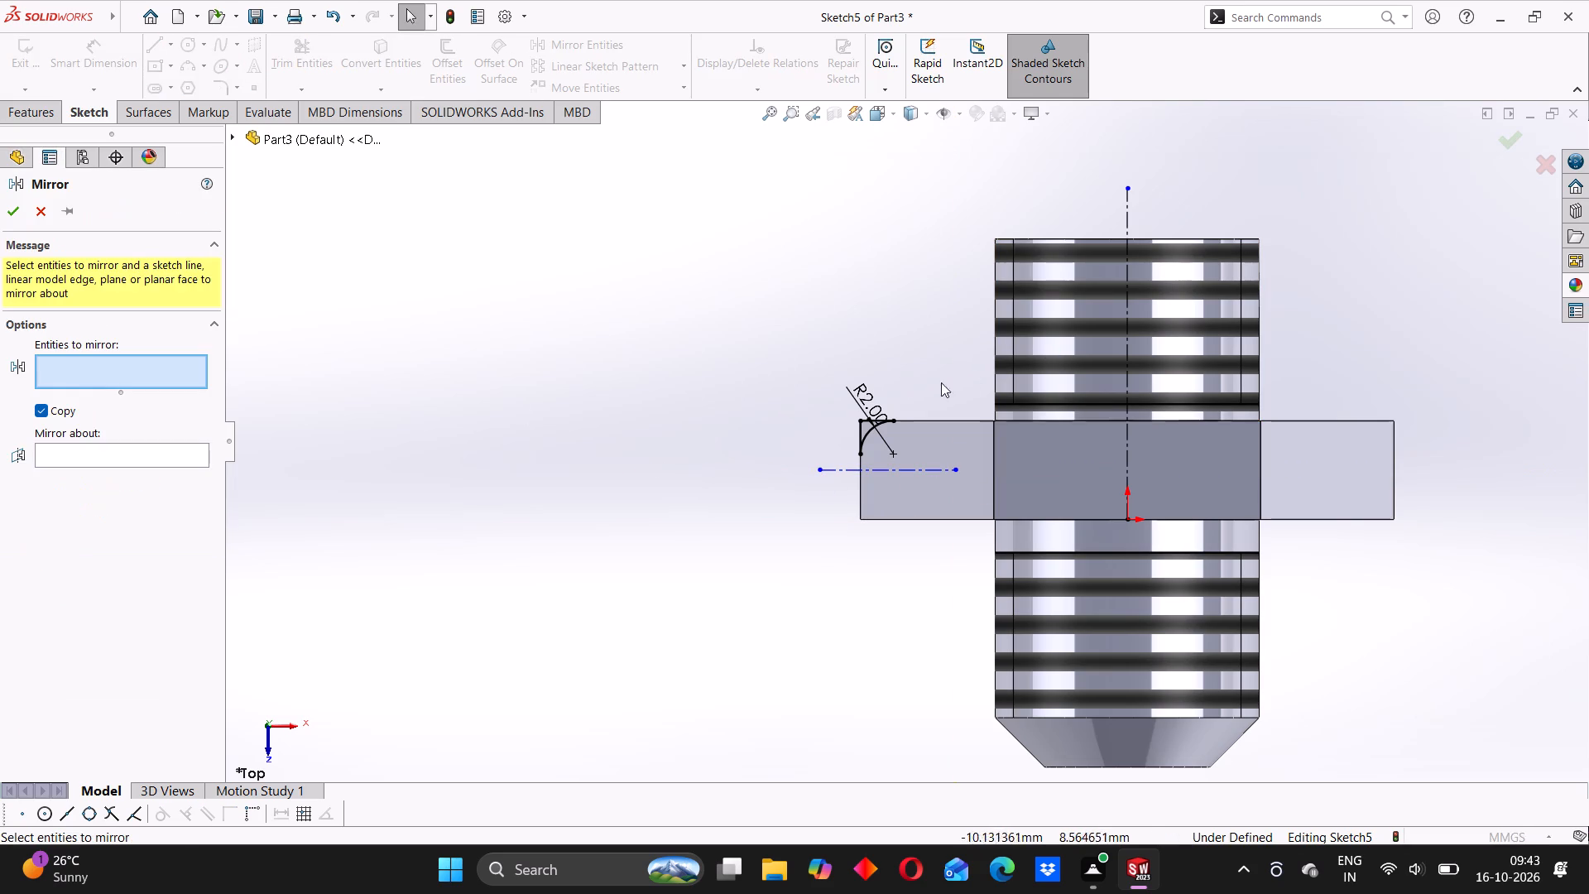
pyautogui.moveTo(794, 396); pyautogui.dragTo(930, 453)
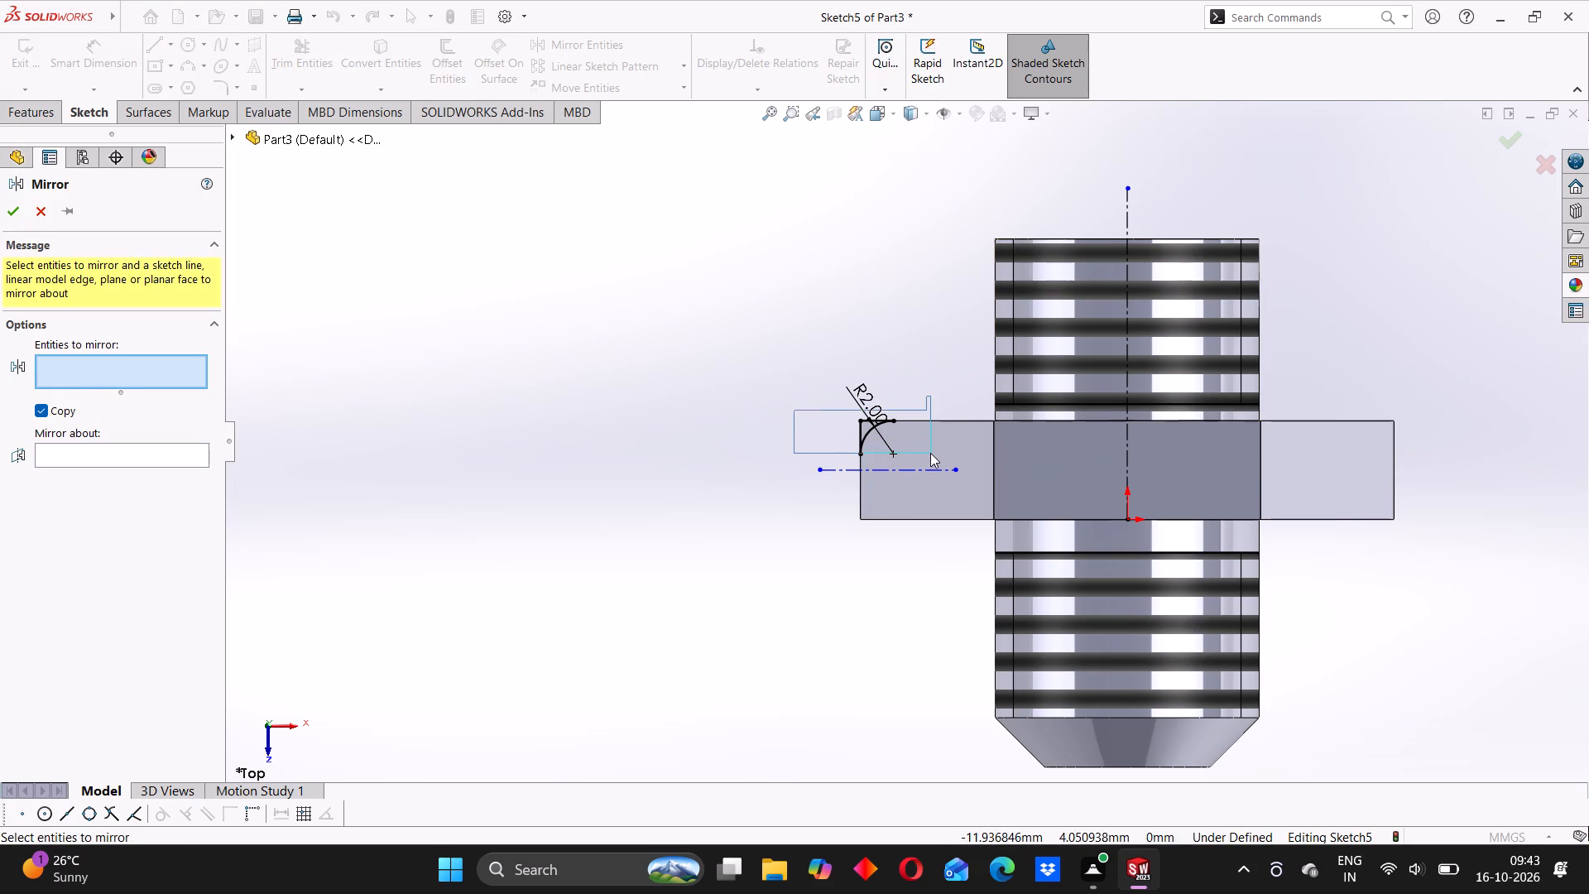
pyautogui.moveTo(930, 453); pyautogui.dragTo(929, 459)
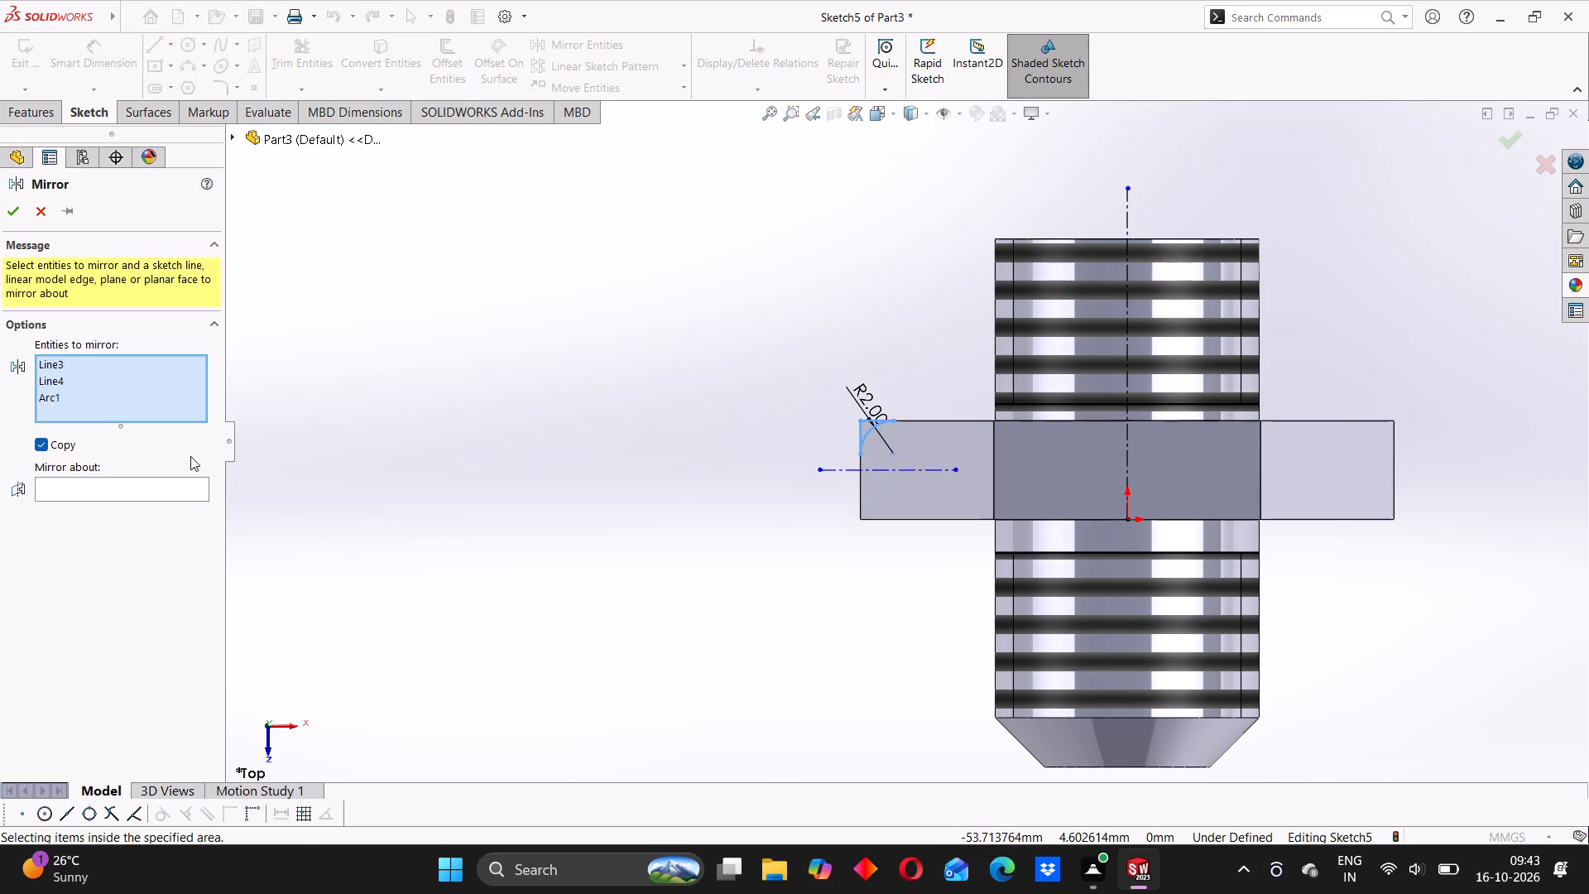
pyautogui.click(147, 493)
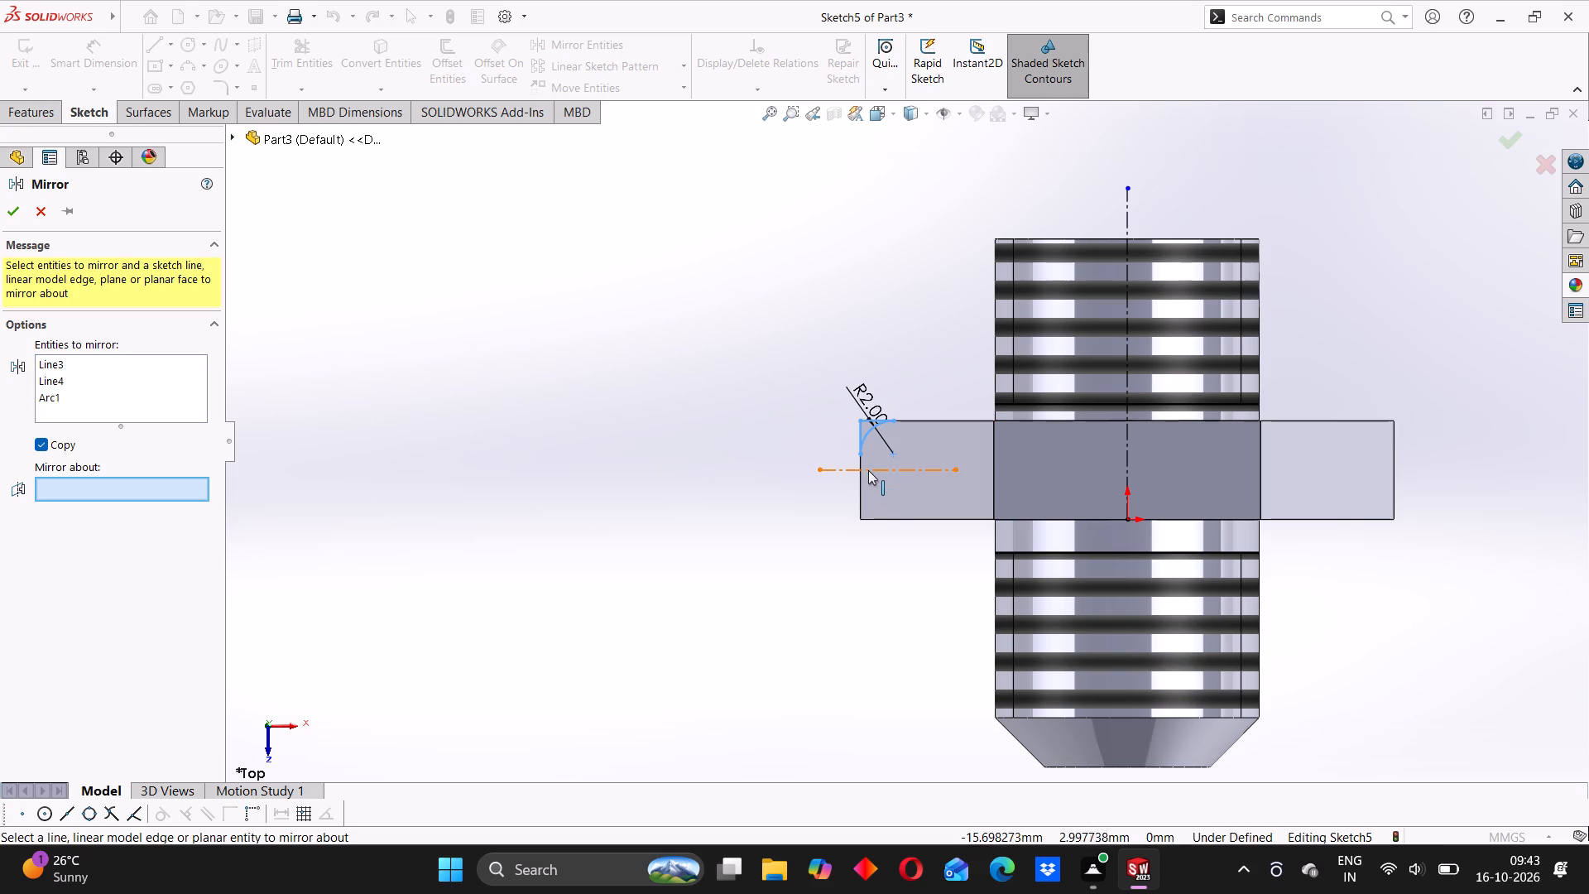
pyautogui.click(868, 470)
pyautogui.click(10, 217)
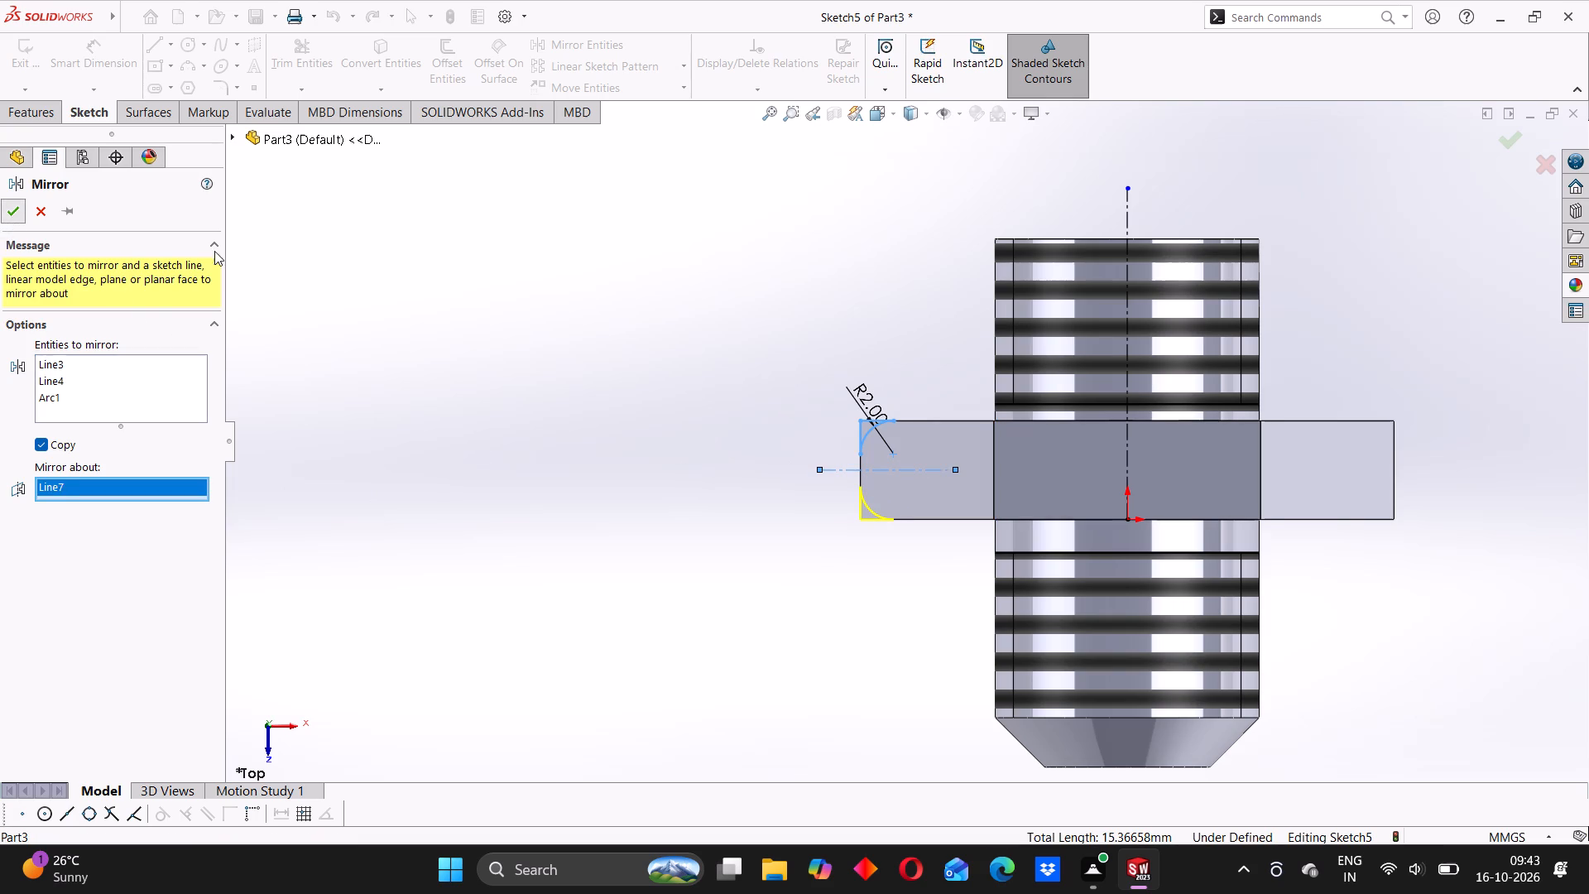
pyautogui.click(727, 368)
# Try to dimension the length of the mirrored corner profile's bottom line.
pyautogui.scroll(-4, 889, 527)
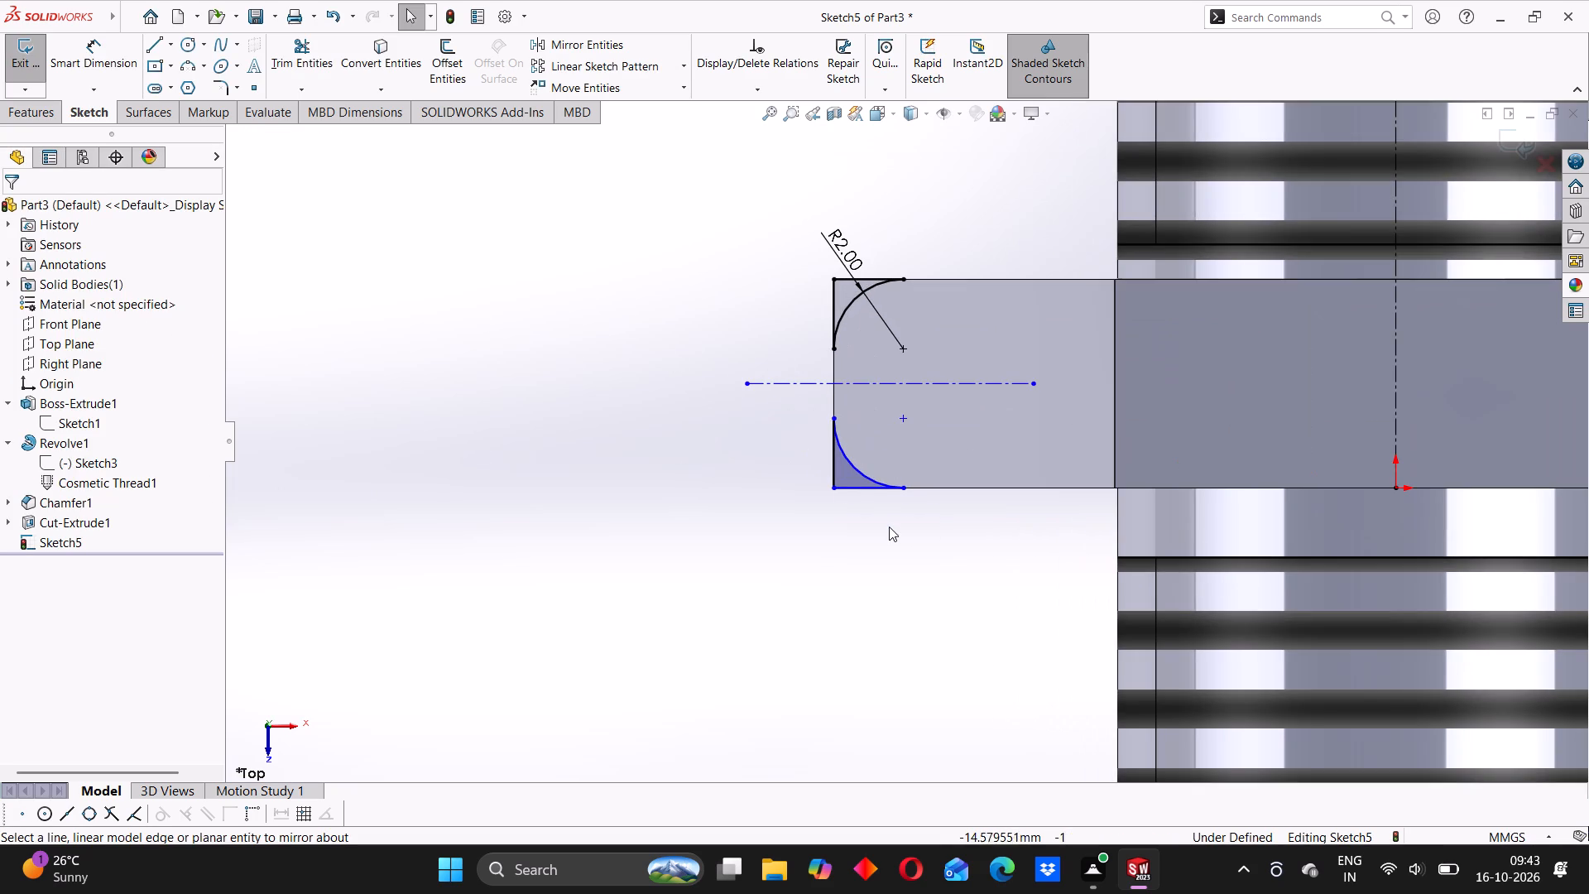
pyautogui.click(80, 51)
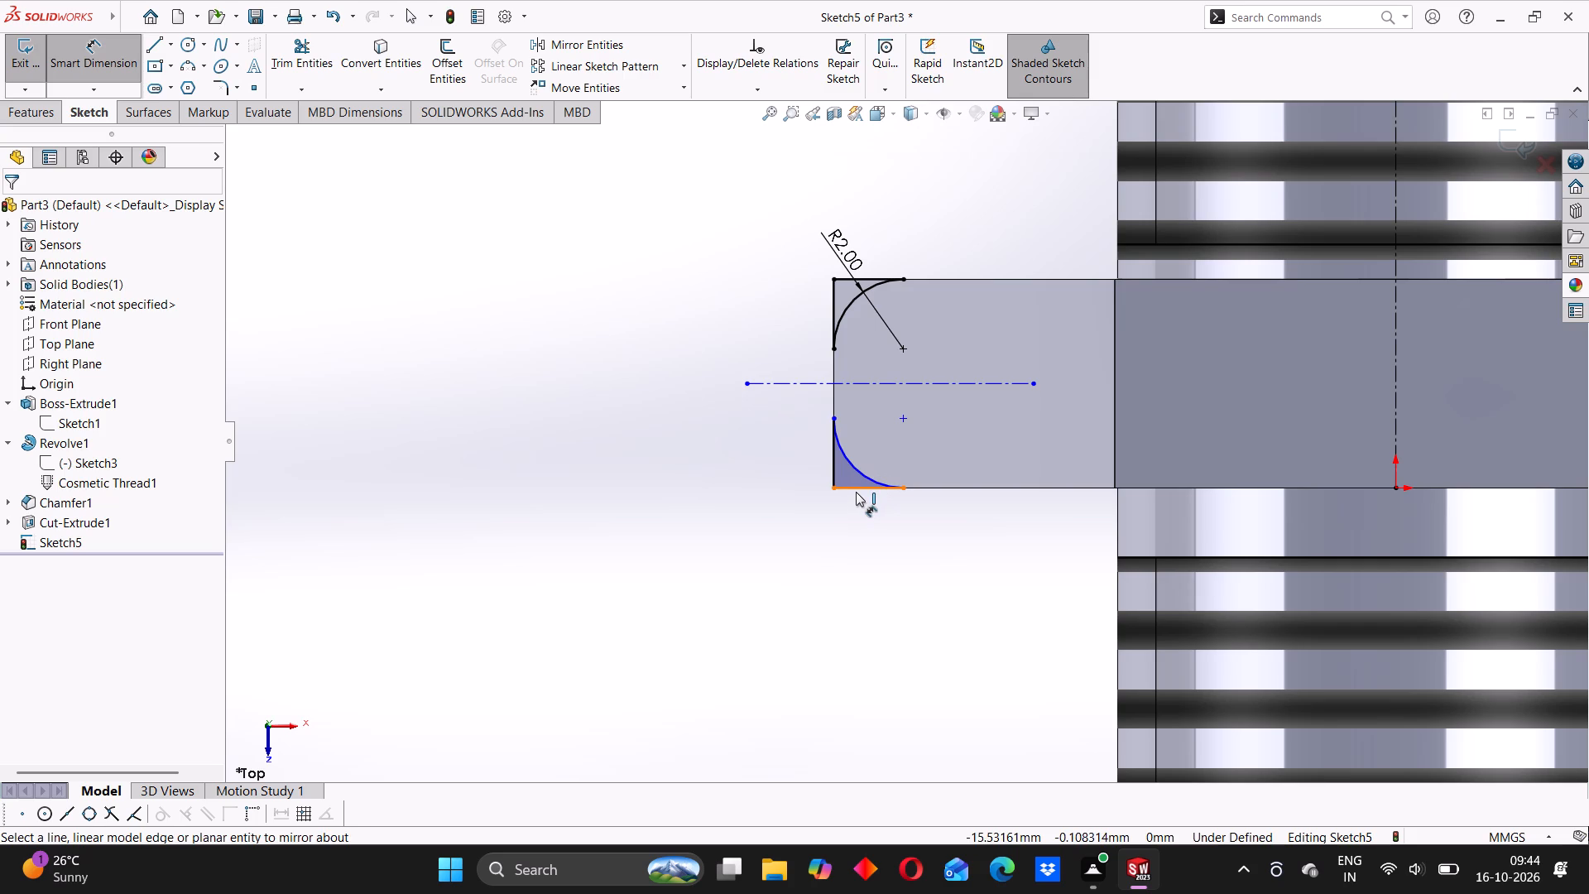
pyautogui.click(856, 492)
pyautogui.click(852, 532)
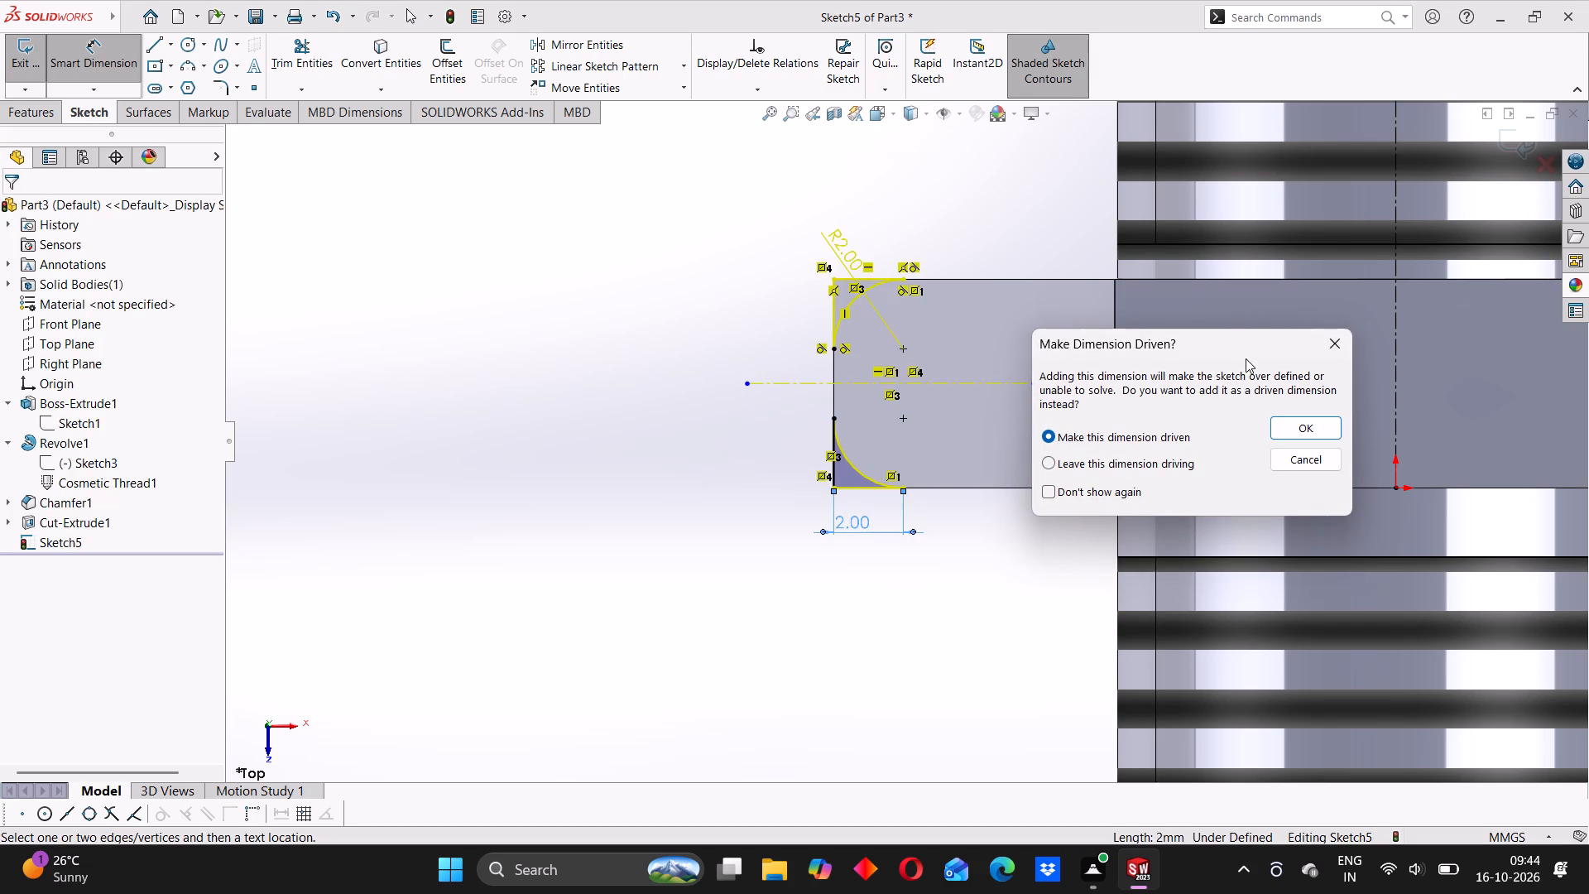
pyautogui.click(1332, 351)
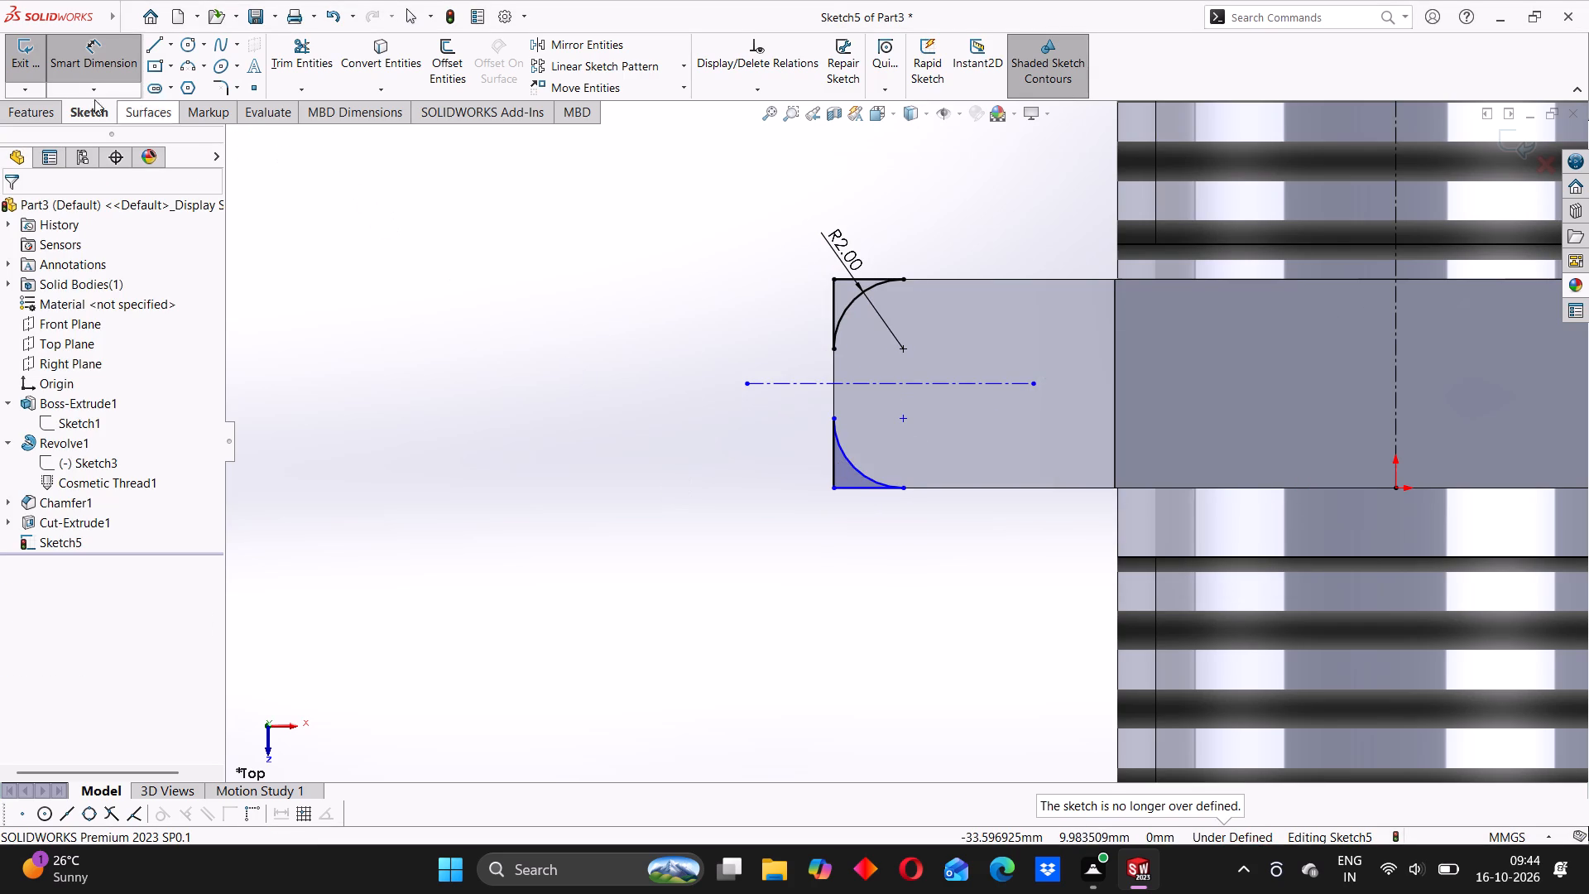
# Dimension the short horizontal centerline at 3 mm from the upper corner profile's top line.
pyautogui.click(847, 382)
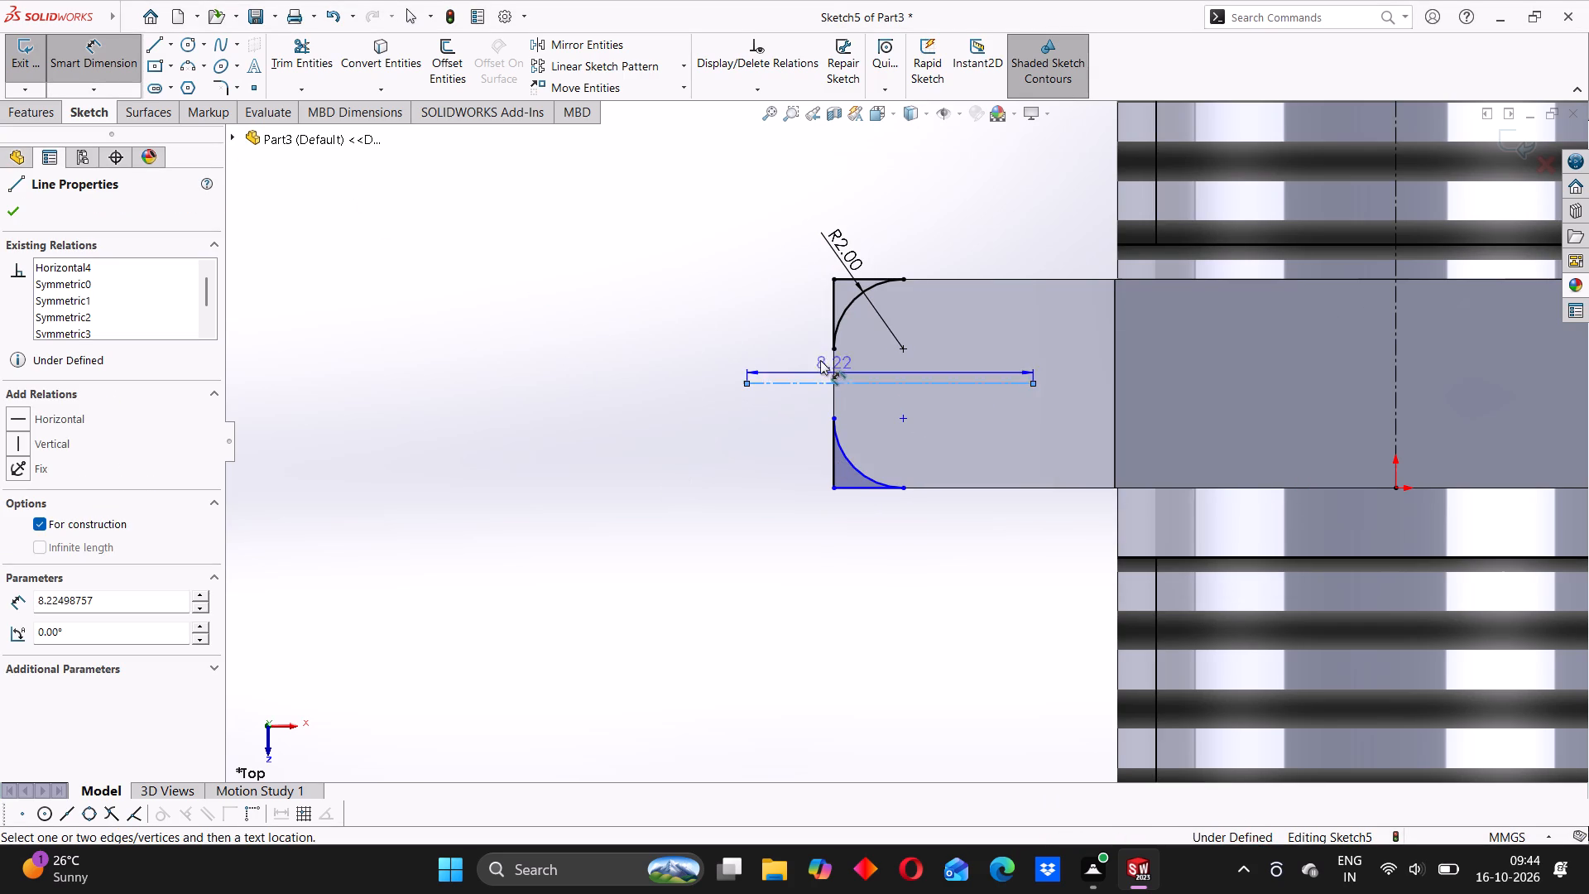
pyautogui.click(849, 278)
pyautogui.click(778, 284)
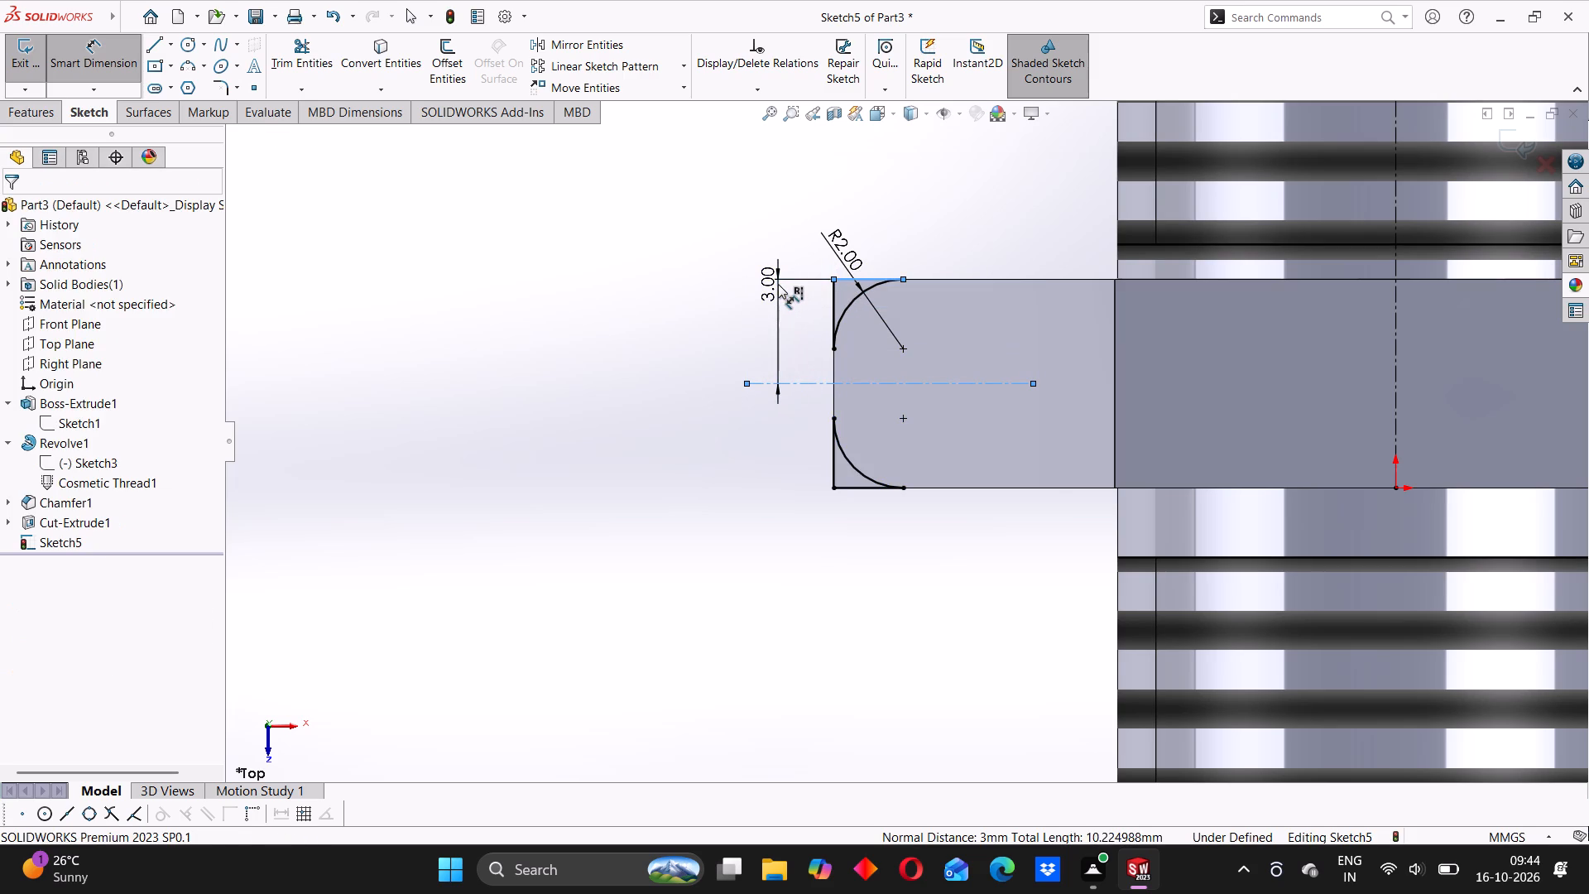
pyautogui.click(673, 269)
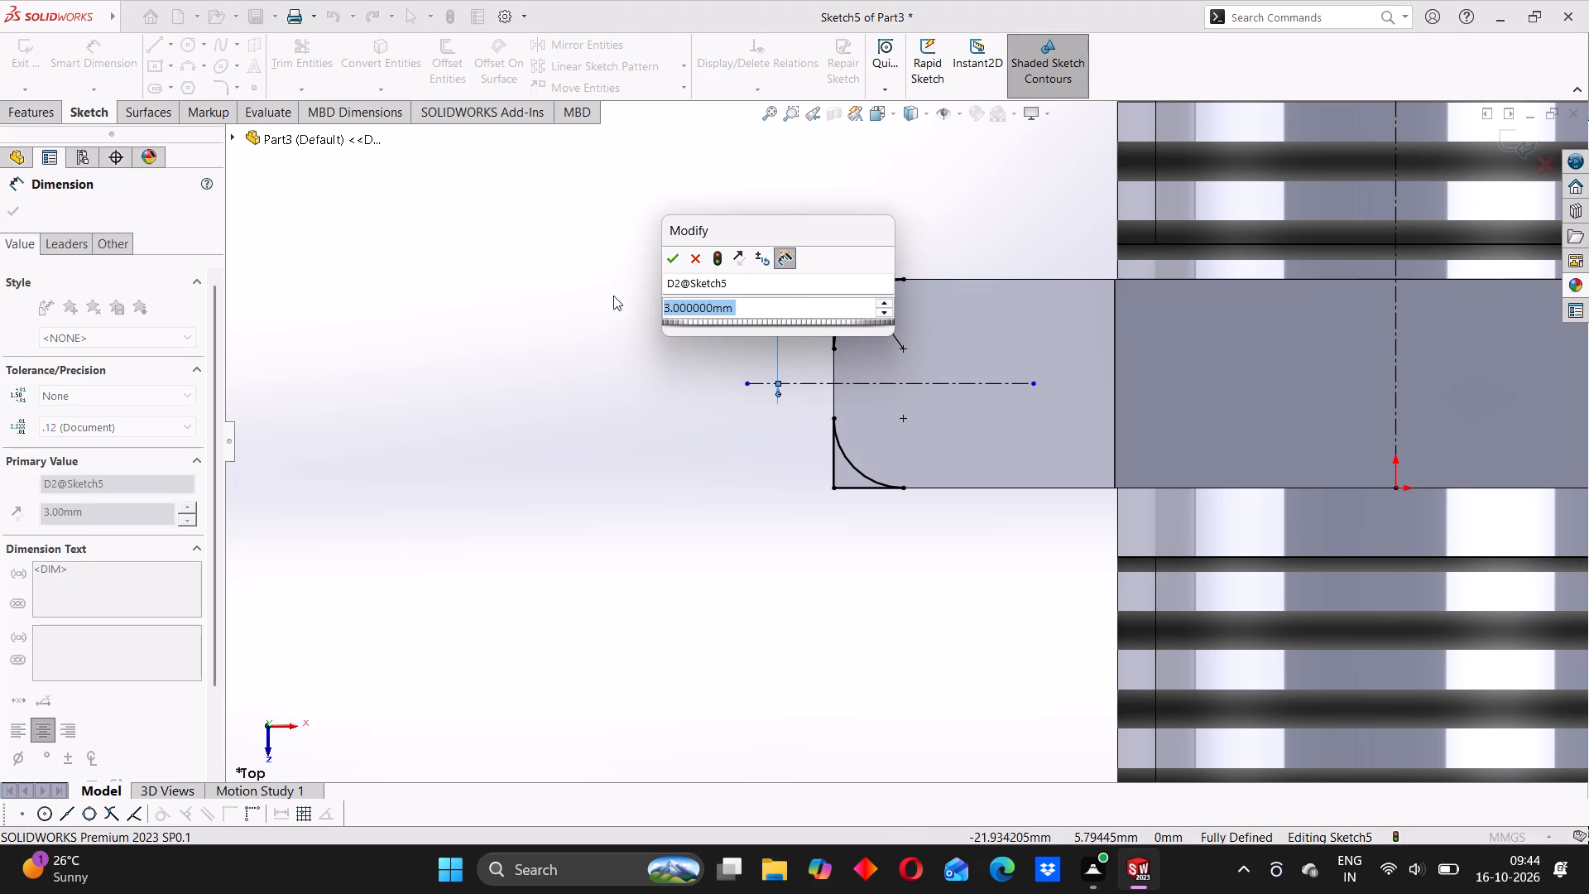
pyautogui.click(670, 262)
pyautogui.click(566, 338)
# Revolve-cut the two corner profiles 360° around the vertical central axis to round the hexagonal block's corners.
pyautogui.scroll(3, 1004, 415)
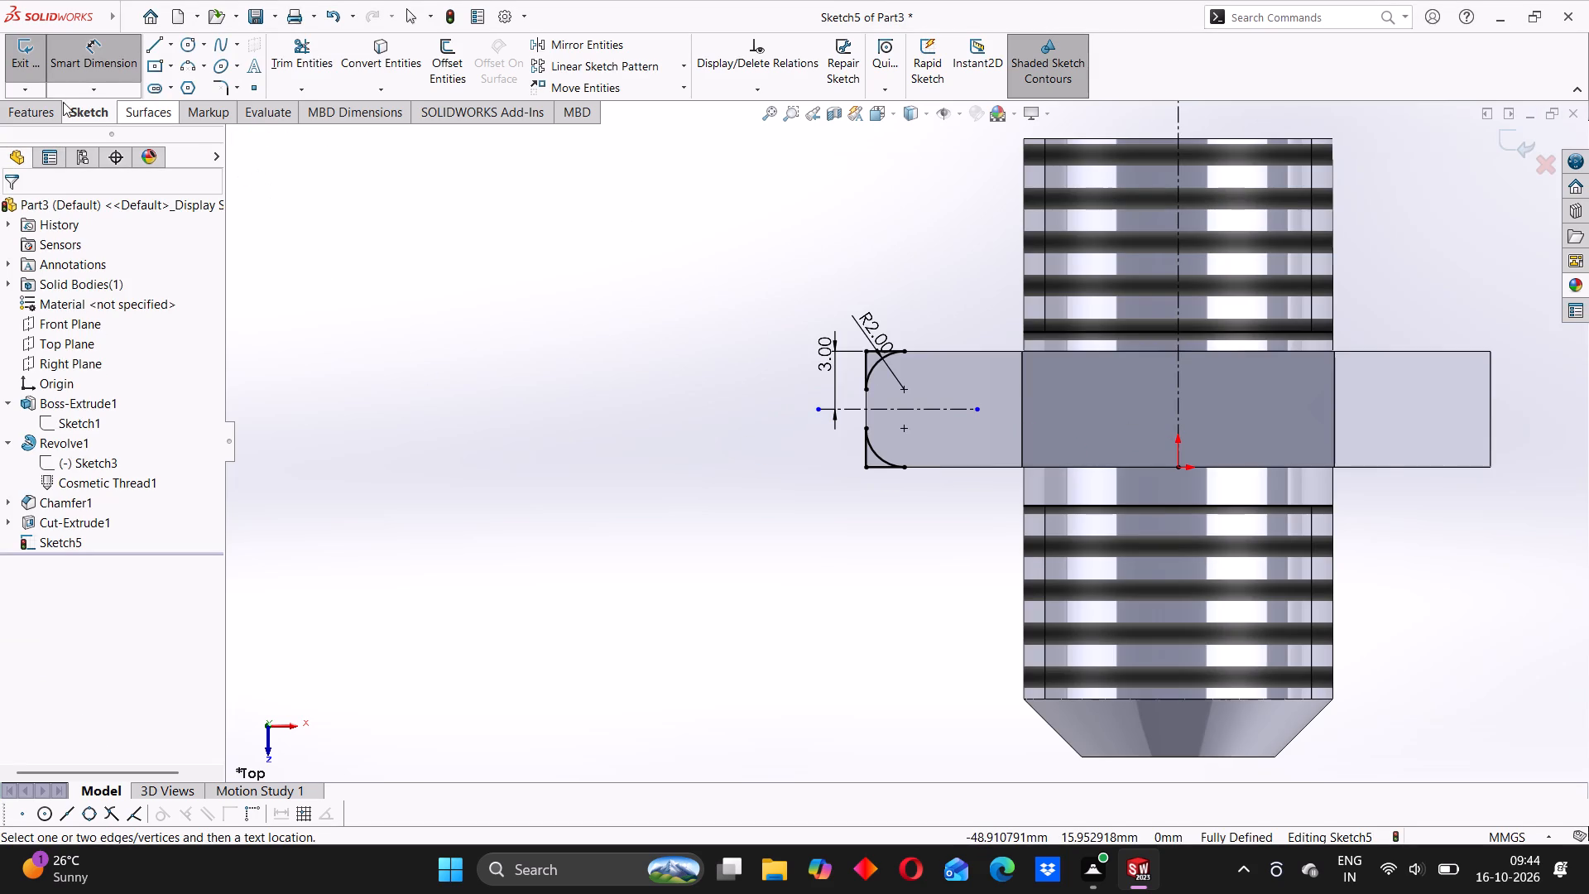
pyautogui.click(41, 114)
pyautogui.click(401, 52)
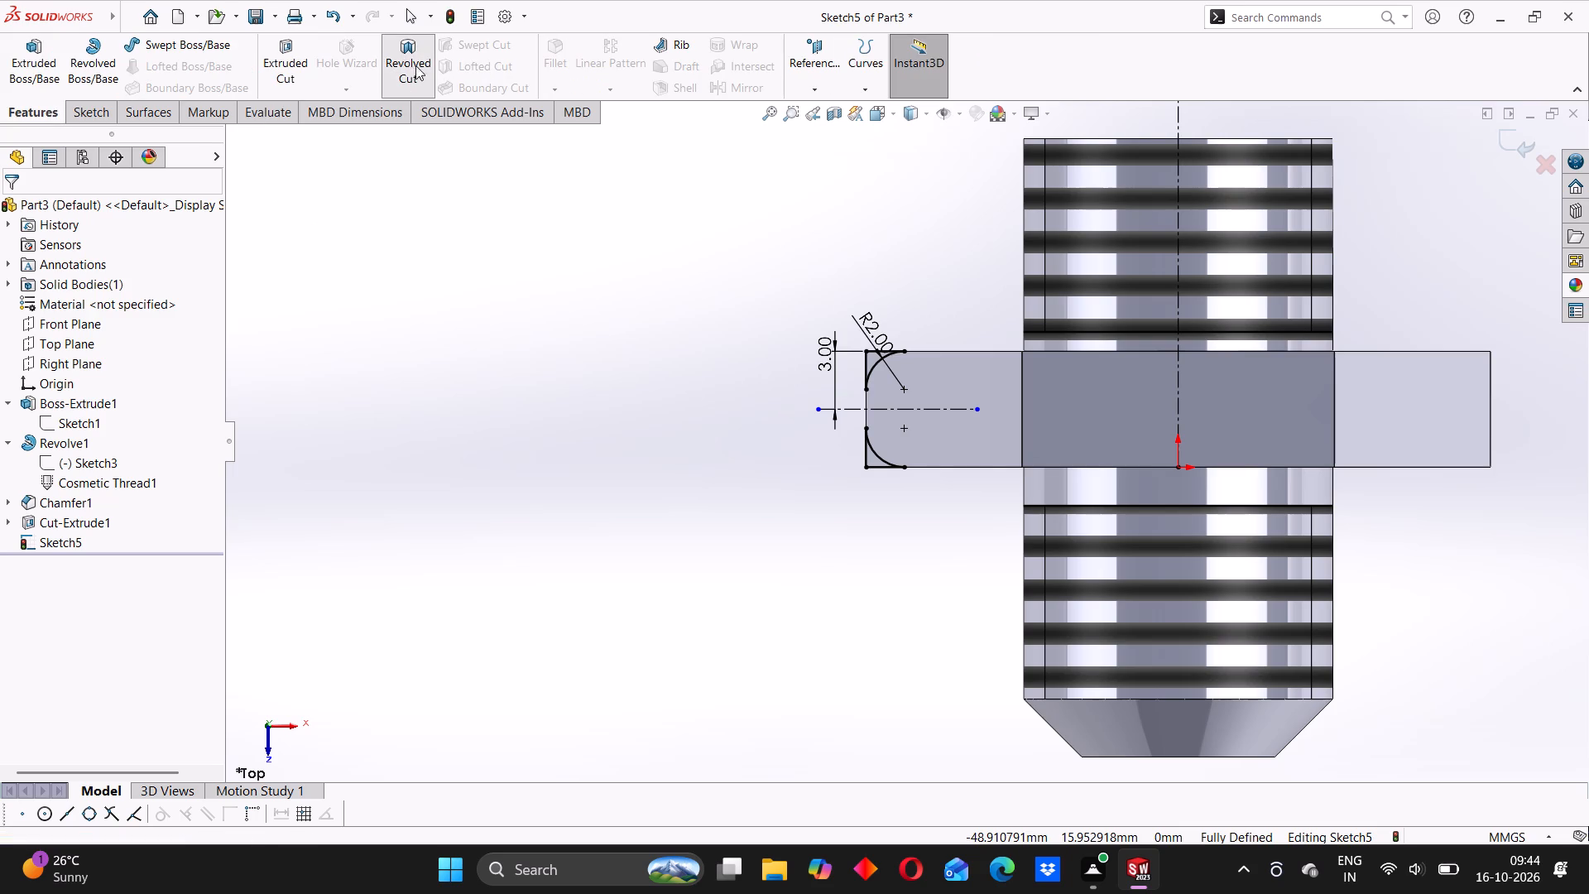
pyautogui.click(1182, 385)
pyautogui.moveTo(1191, 322); pyautogui.dragTo(1169, 412, button='middle')
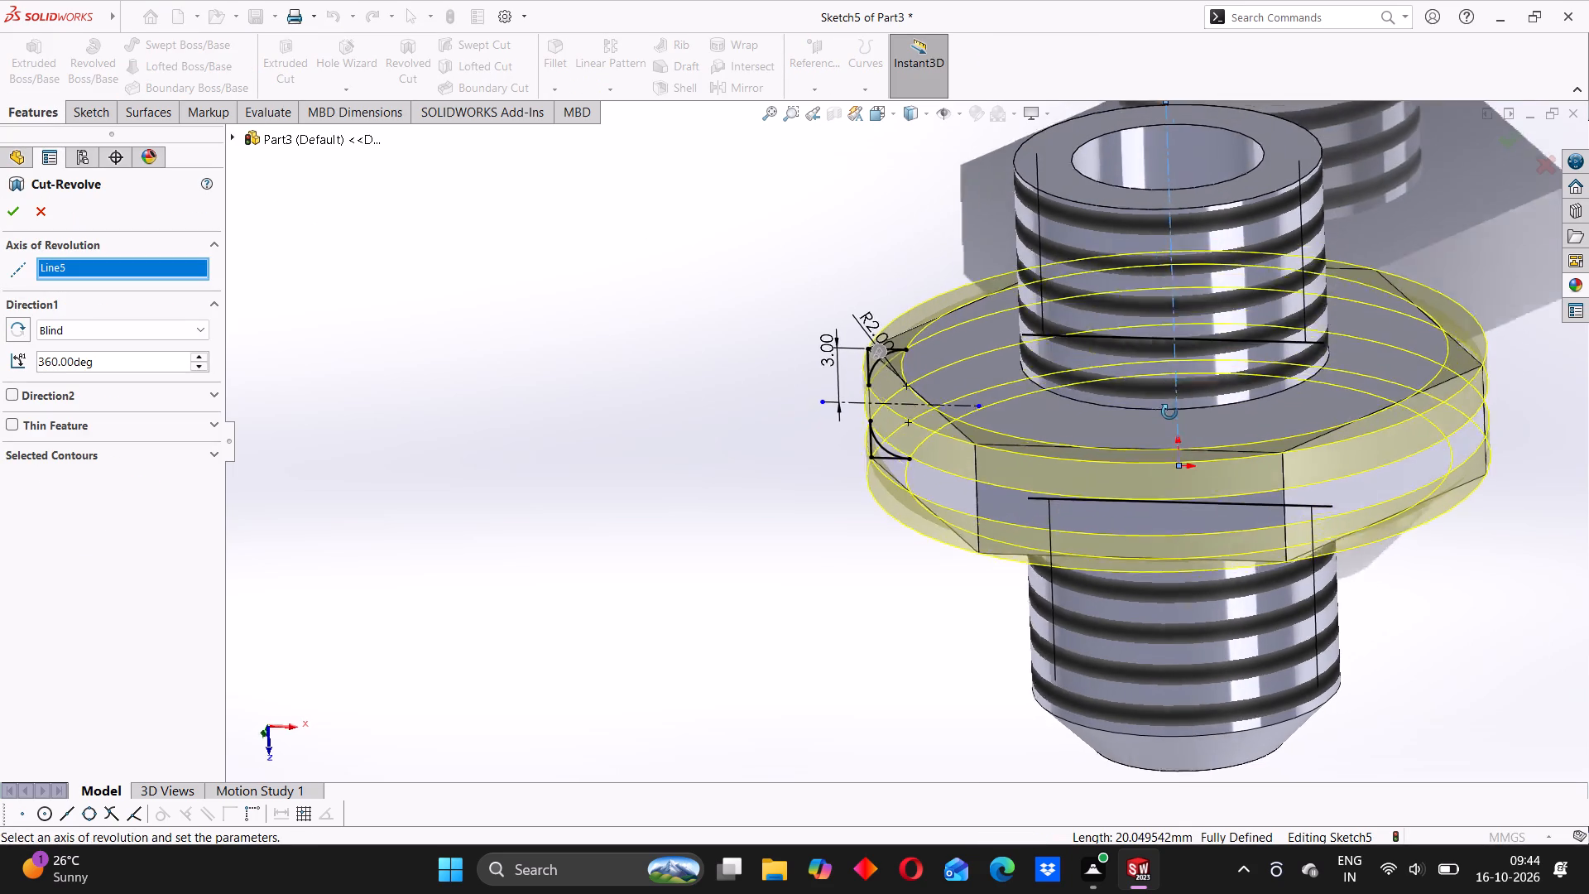
pyautogui.moveTo(1169, 412); pyautogui.dragTo(1181, 398, button='middle')
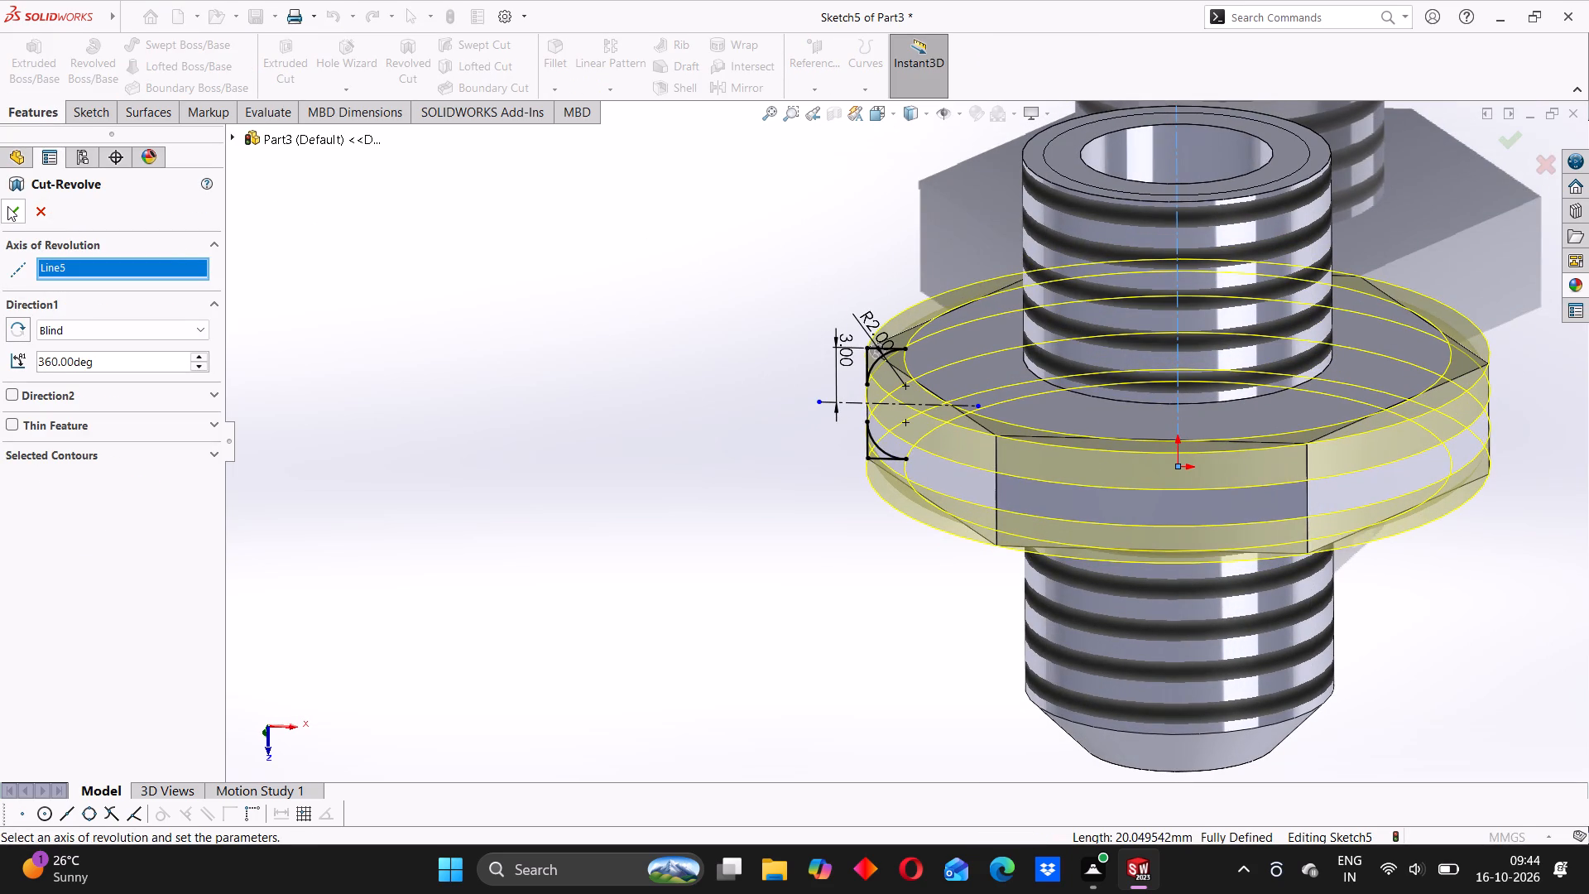
pyautogui.click(7, 206)
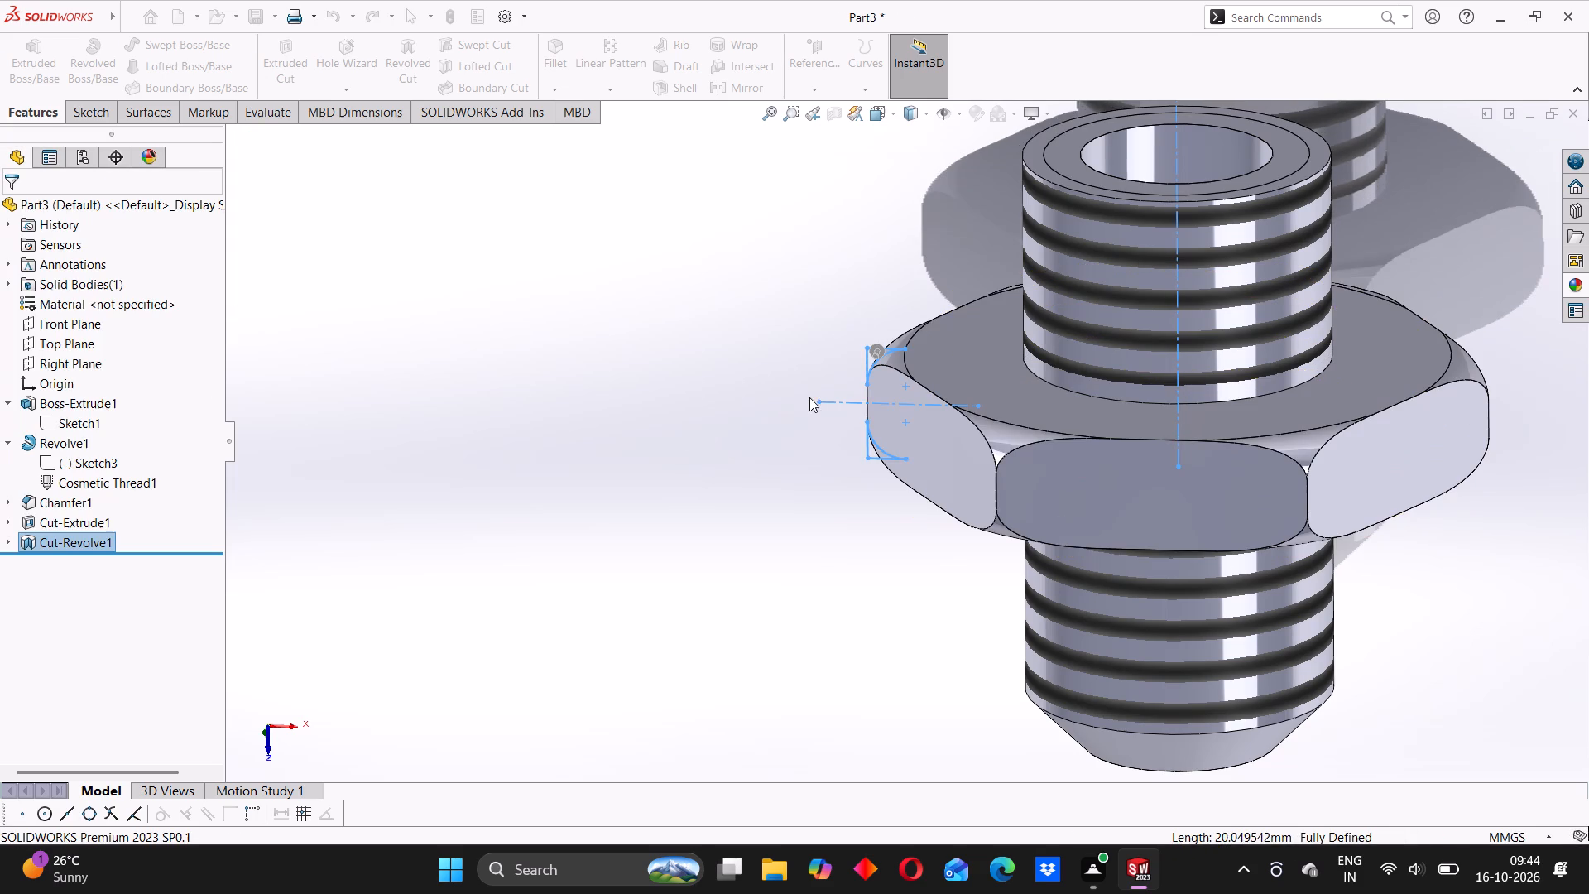
pyautogui.moveTo(868, 459); pyautogui.dragTo(879, 388, button='middle')
pyautogui.click(680, 411)
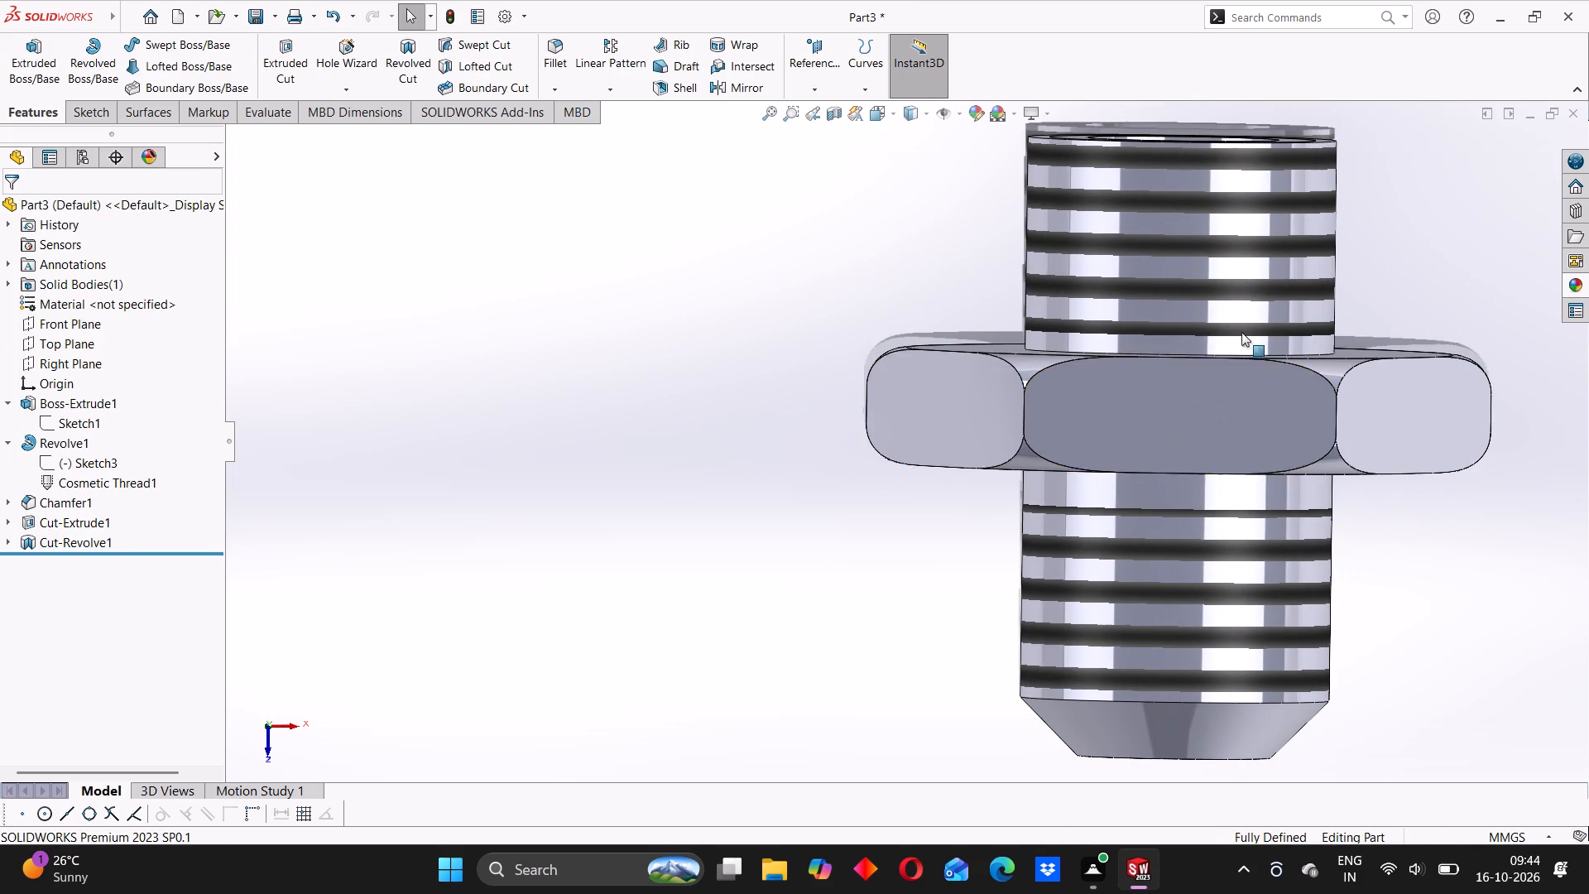
# Examine the rounded hexagon corners and both threaded ends of the fitting from several angles.
pyautogui.moveTo(1284, 313); pyautogui.dragTo(1283, 506, button='middle')
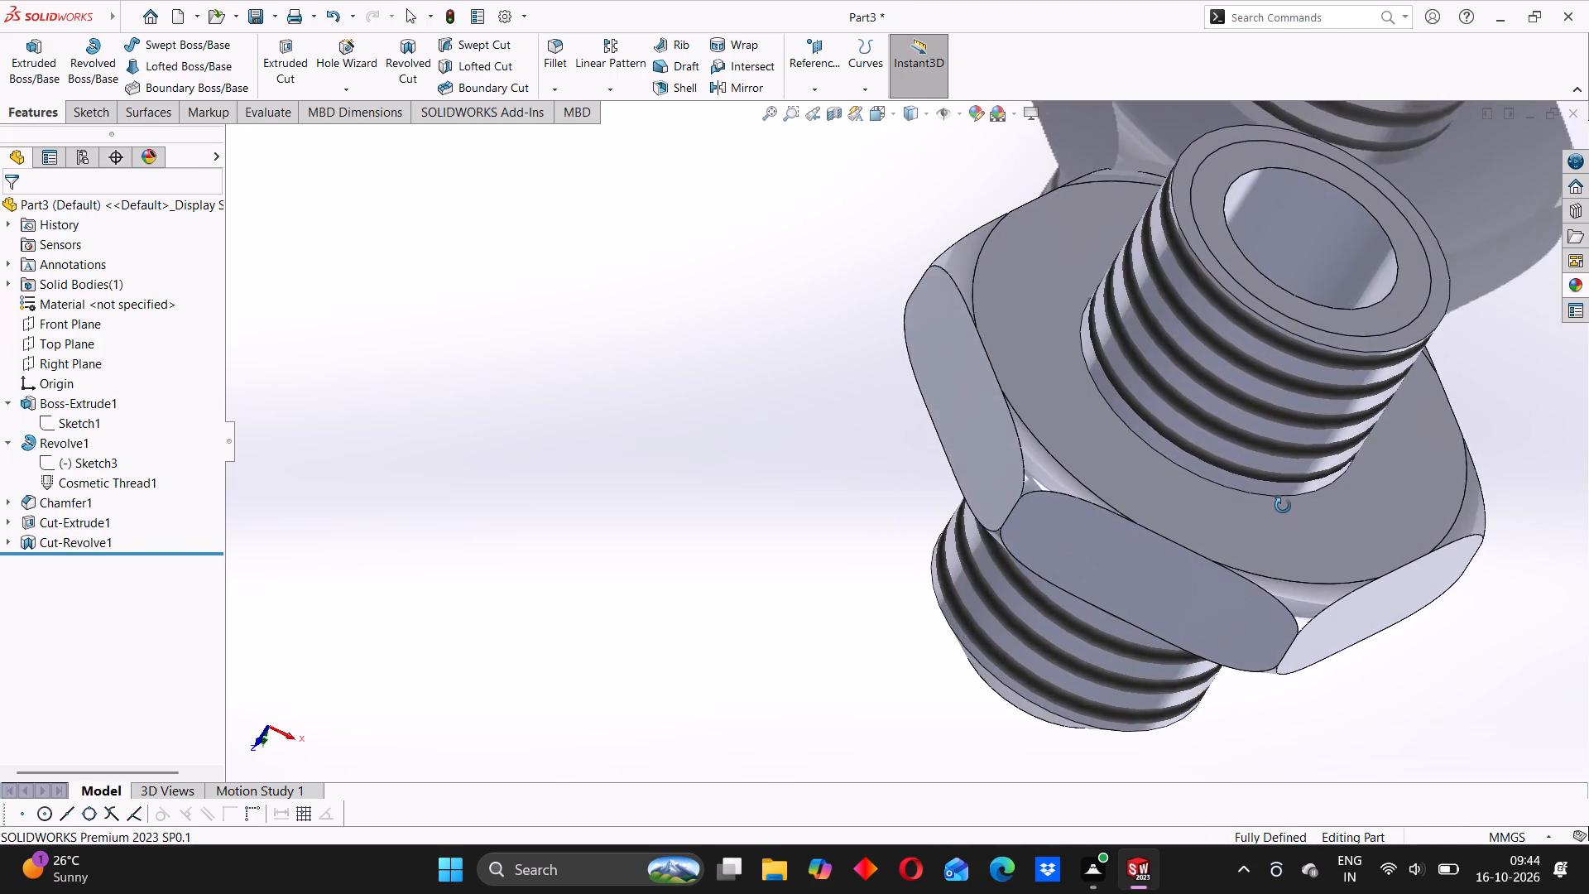
pyautogui.moveTo(1283, 506); pyautogui.dragTo(1168, 451, button='middle')
pyautogui.scroll(5, 1130, 397)
pyautogui.scroll(-2, 1008, 382)
pyautogui.moveTo(919, 430); pyautogui.dragTo(958, 368, button='middle')
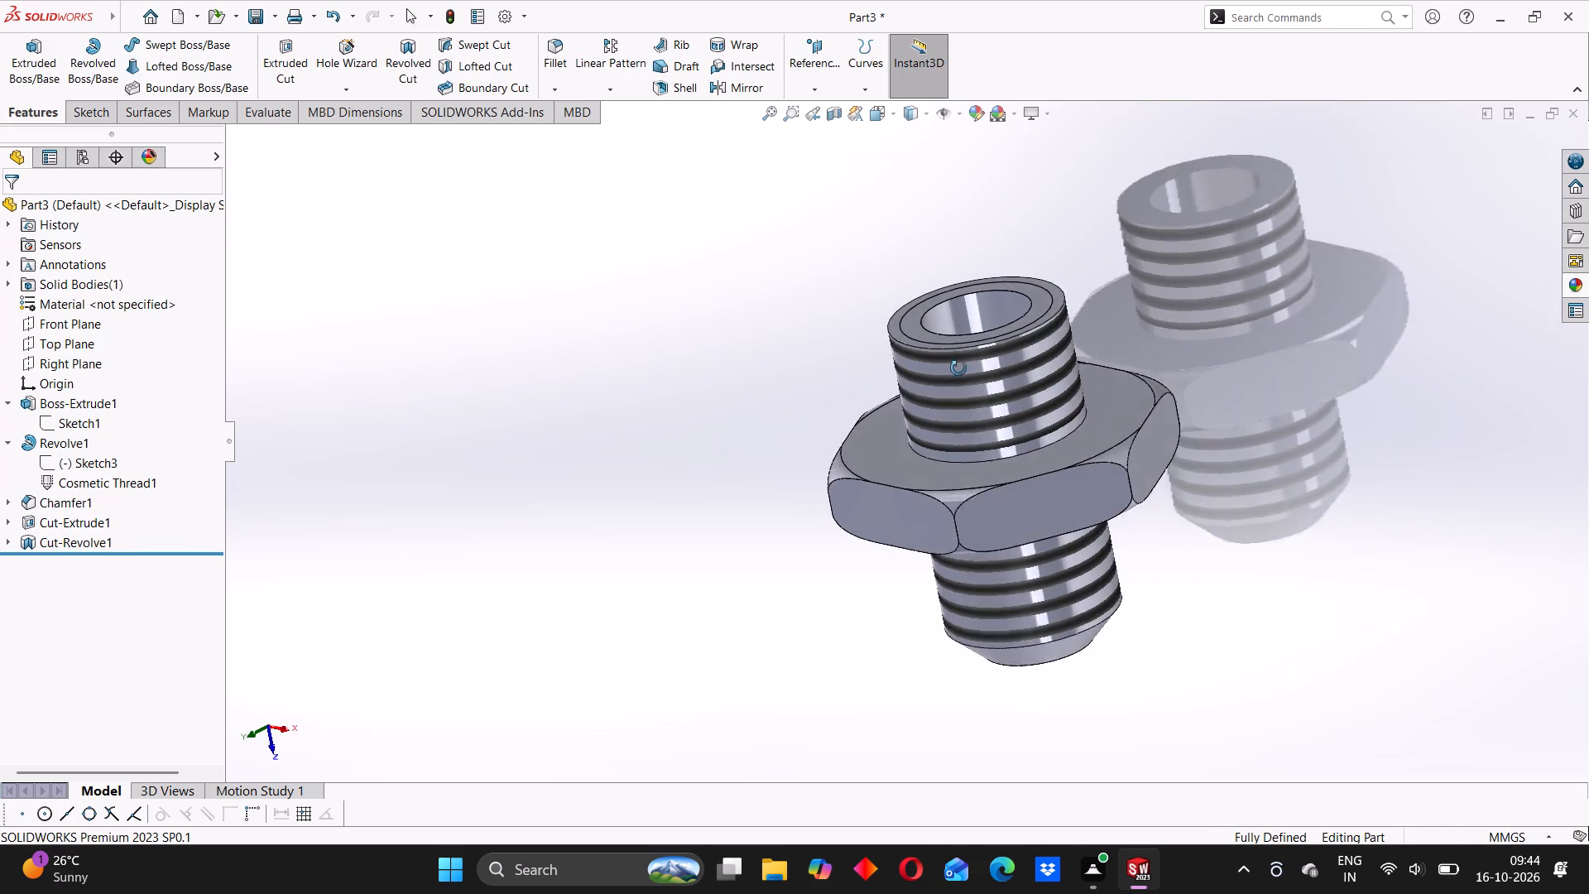
pyautogui.moveTo(958, 368); pyautogui.dragTo(968, 355, button='middle')
pyautogui.moveTo(1022, 538); pyautogui.dragTo(1009, 407, button='middle')
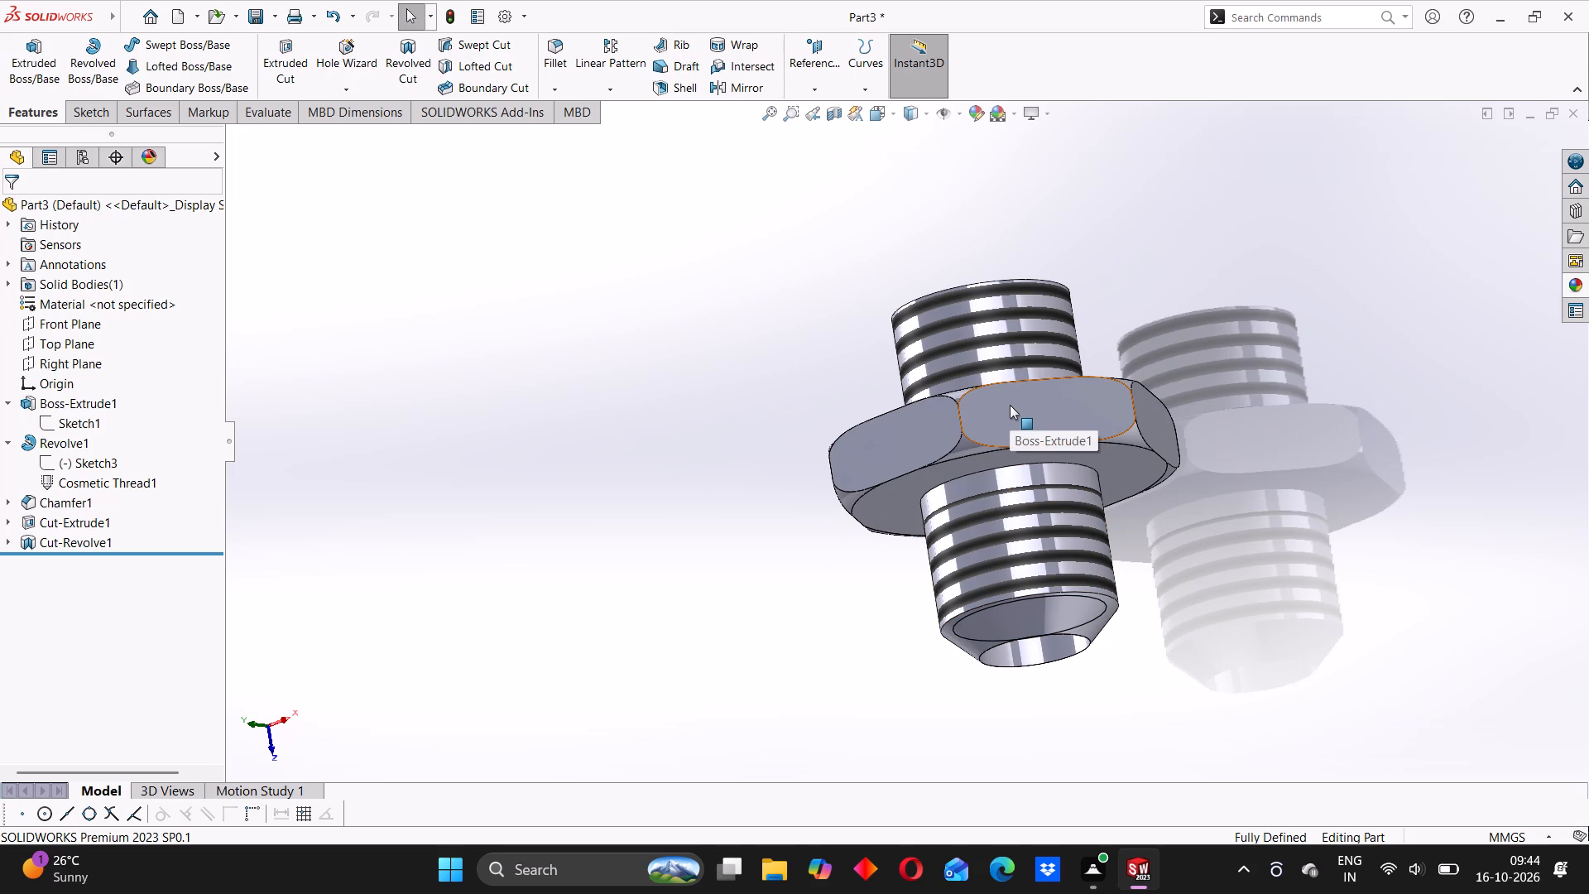
pyautogui.scroll(3, 1108, 397)
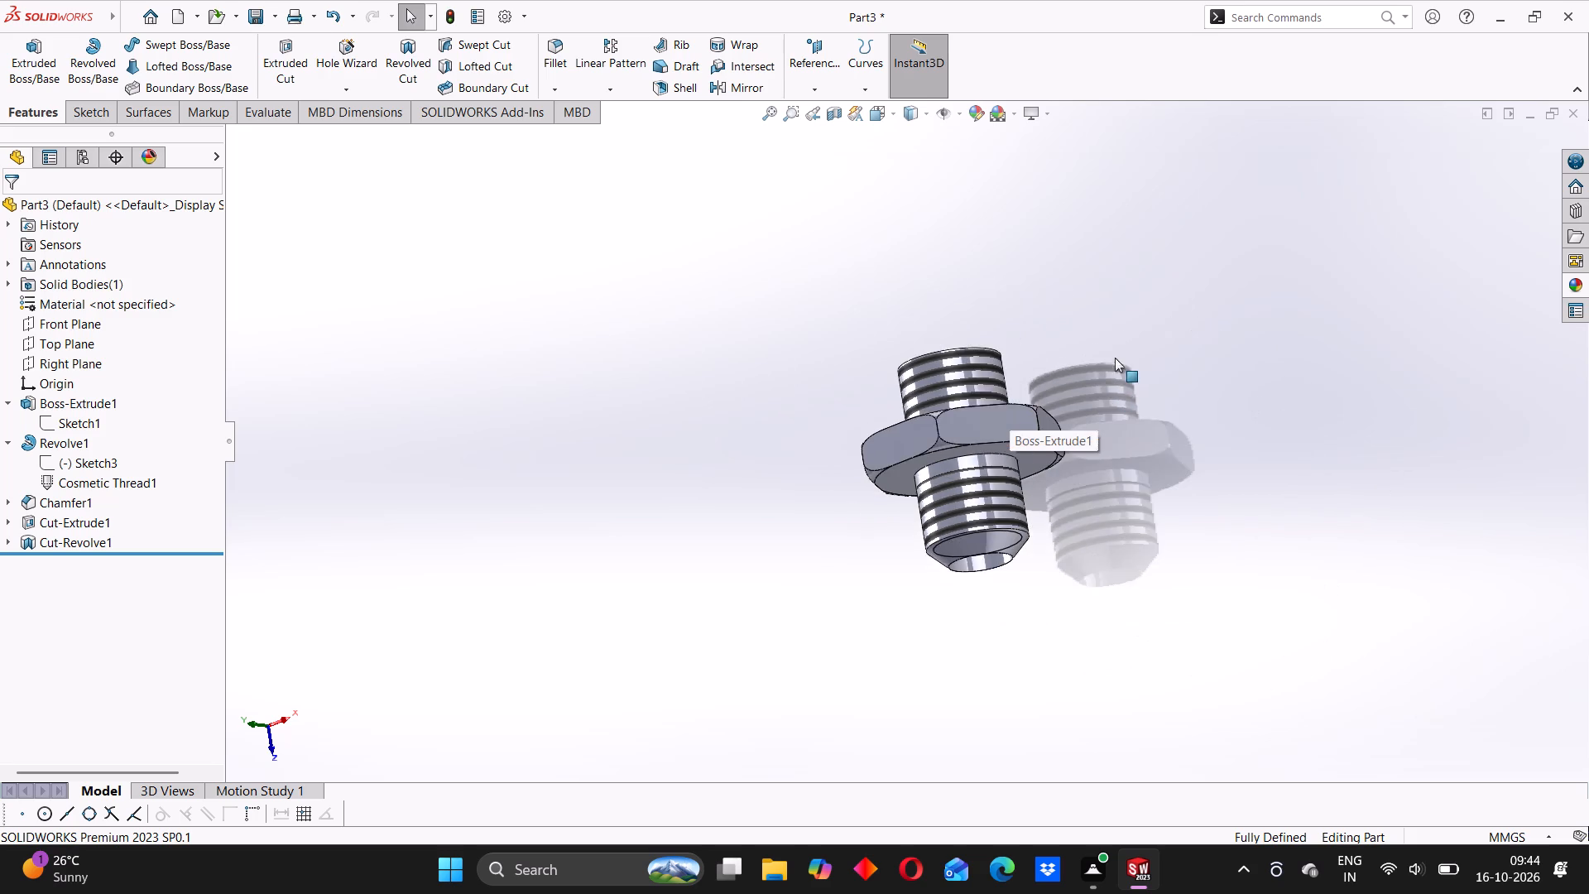
pyautogui.moveTo(1101, 369); pyautogui.dragTo(1006, 492, button='middle')
pyautogui.moveTo(996, 440); pyautogui.dragTo(936, 424, button='middle')
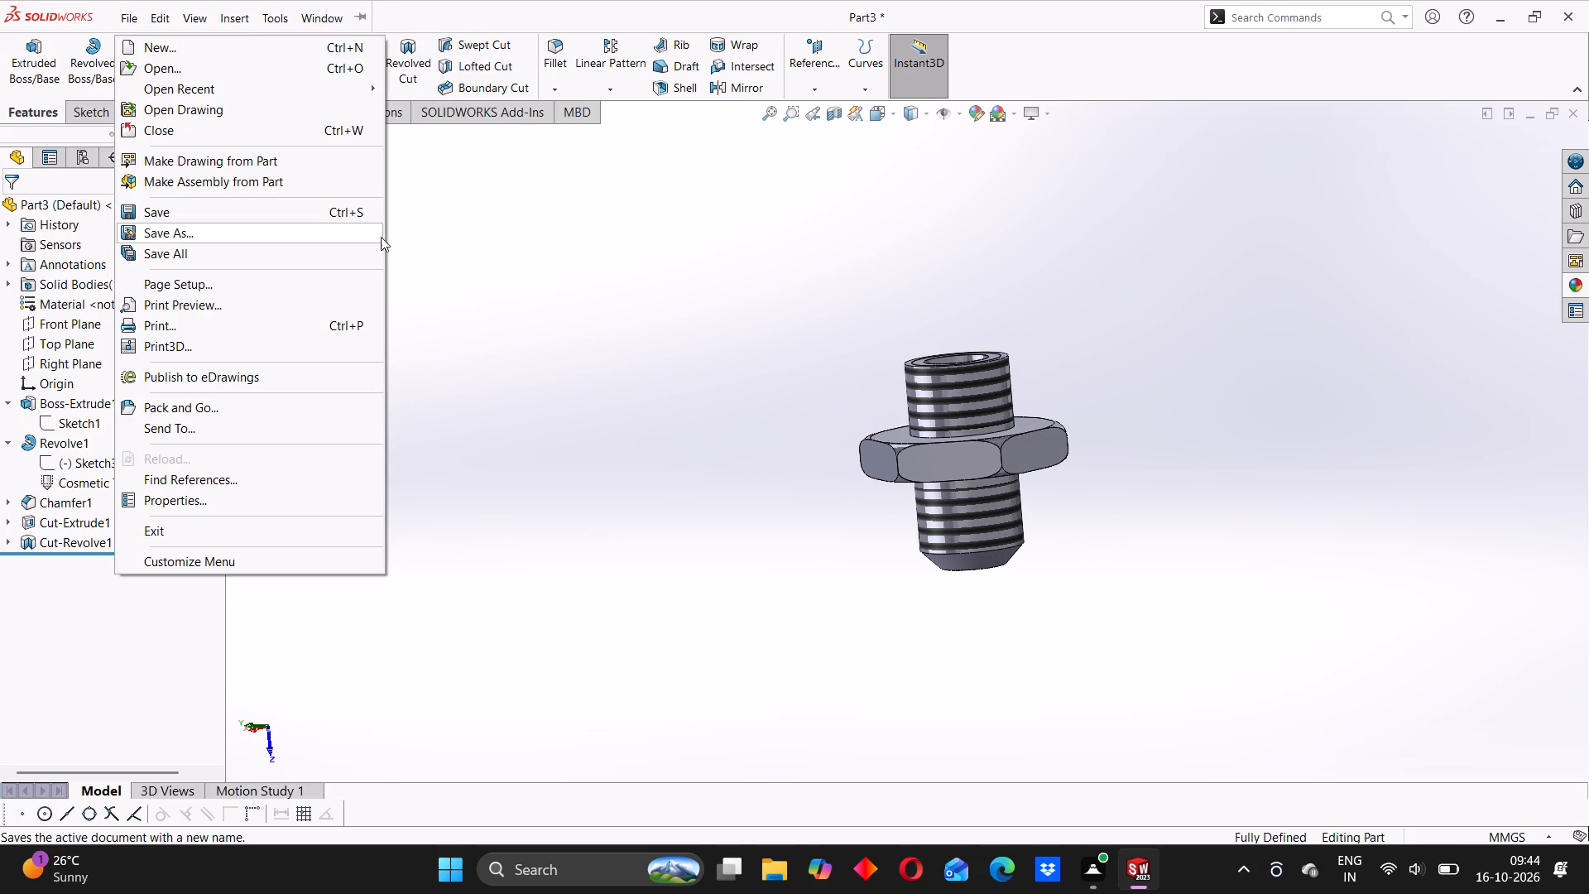
# Save the part as VALVE SEAT in the ASSEMBLY 25 folder as a SOLIDWORKS Part file.
pyautogui.click(465, 257)
pyautogui.click(276, 17)
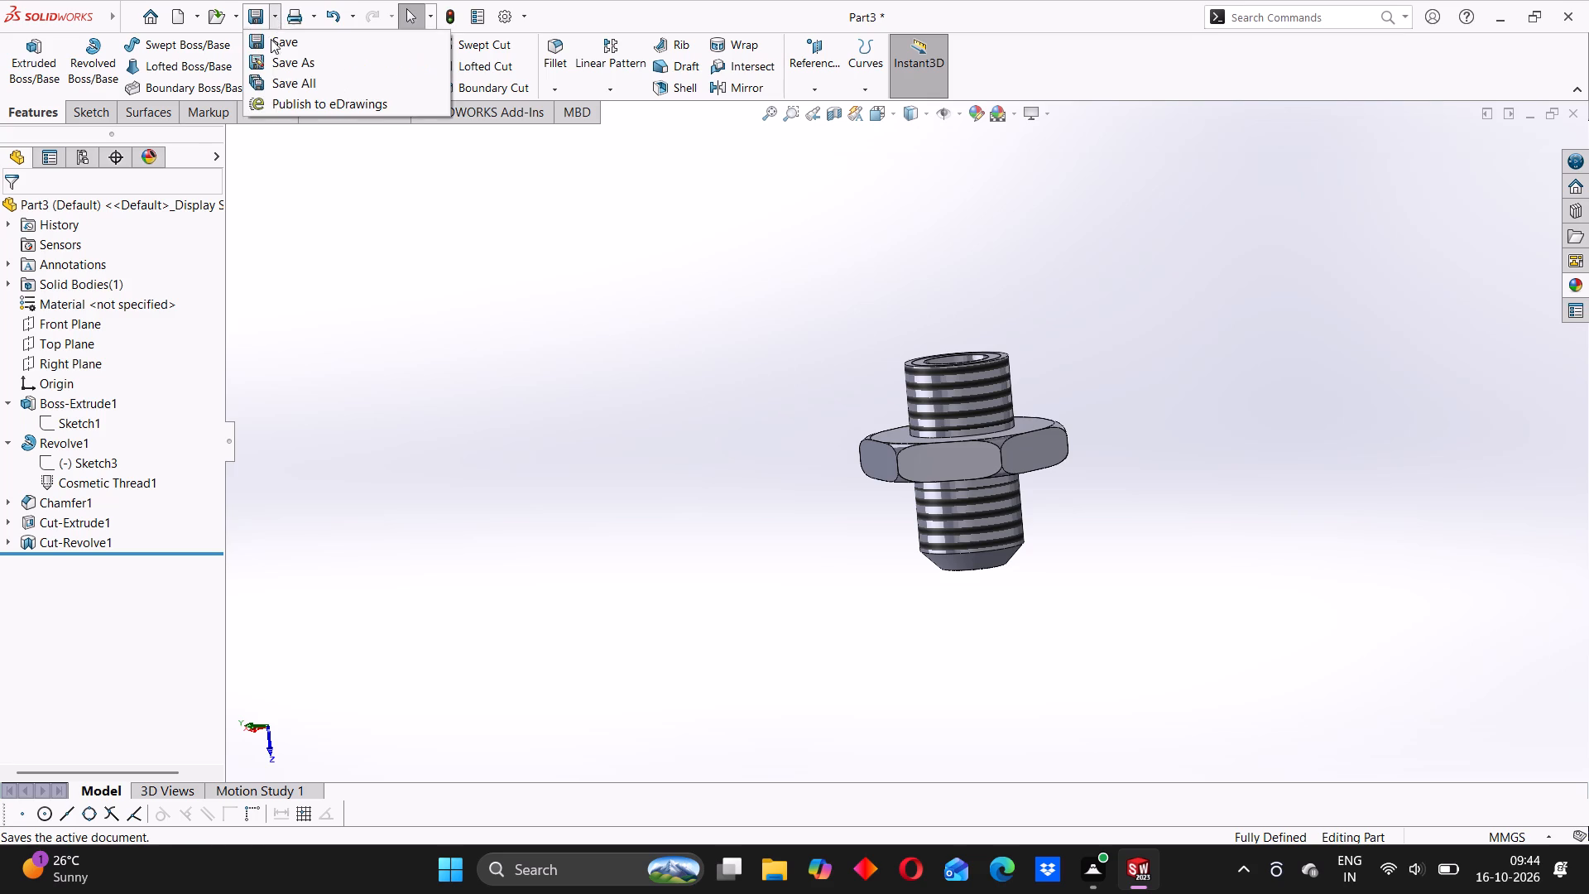
pyautogui.click(697, 339)
pyautogui.scroll(-4, 905, 412)
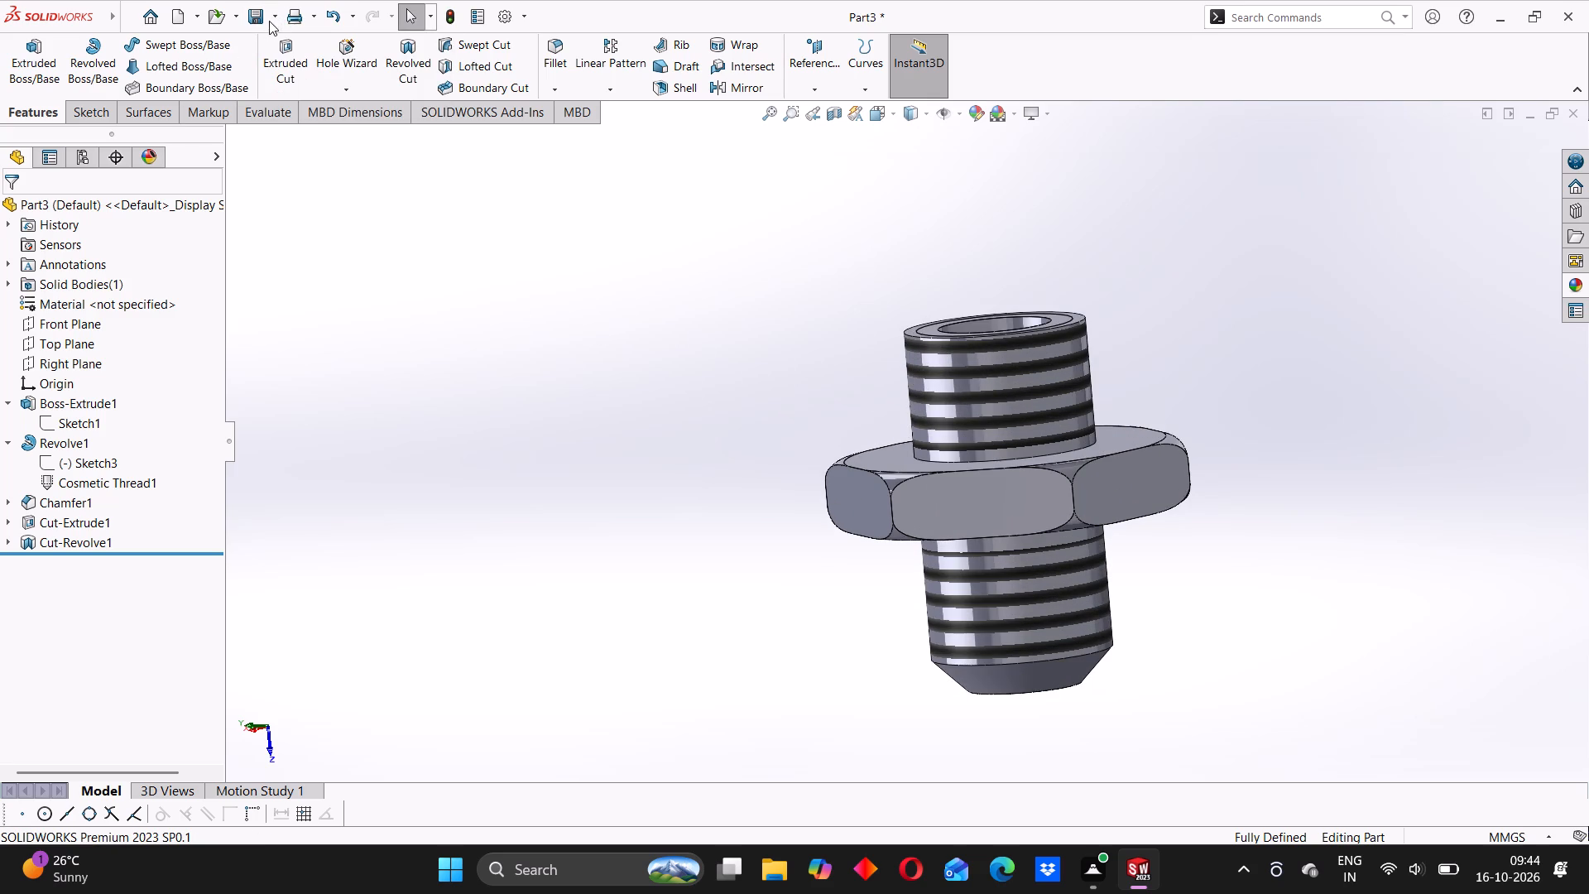
pyautogui.click(271, 17)
pyautogui.click(285, 66)
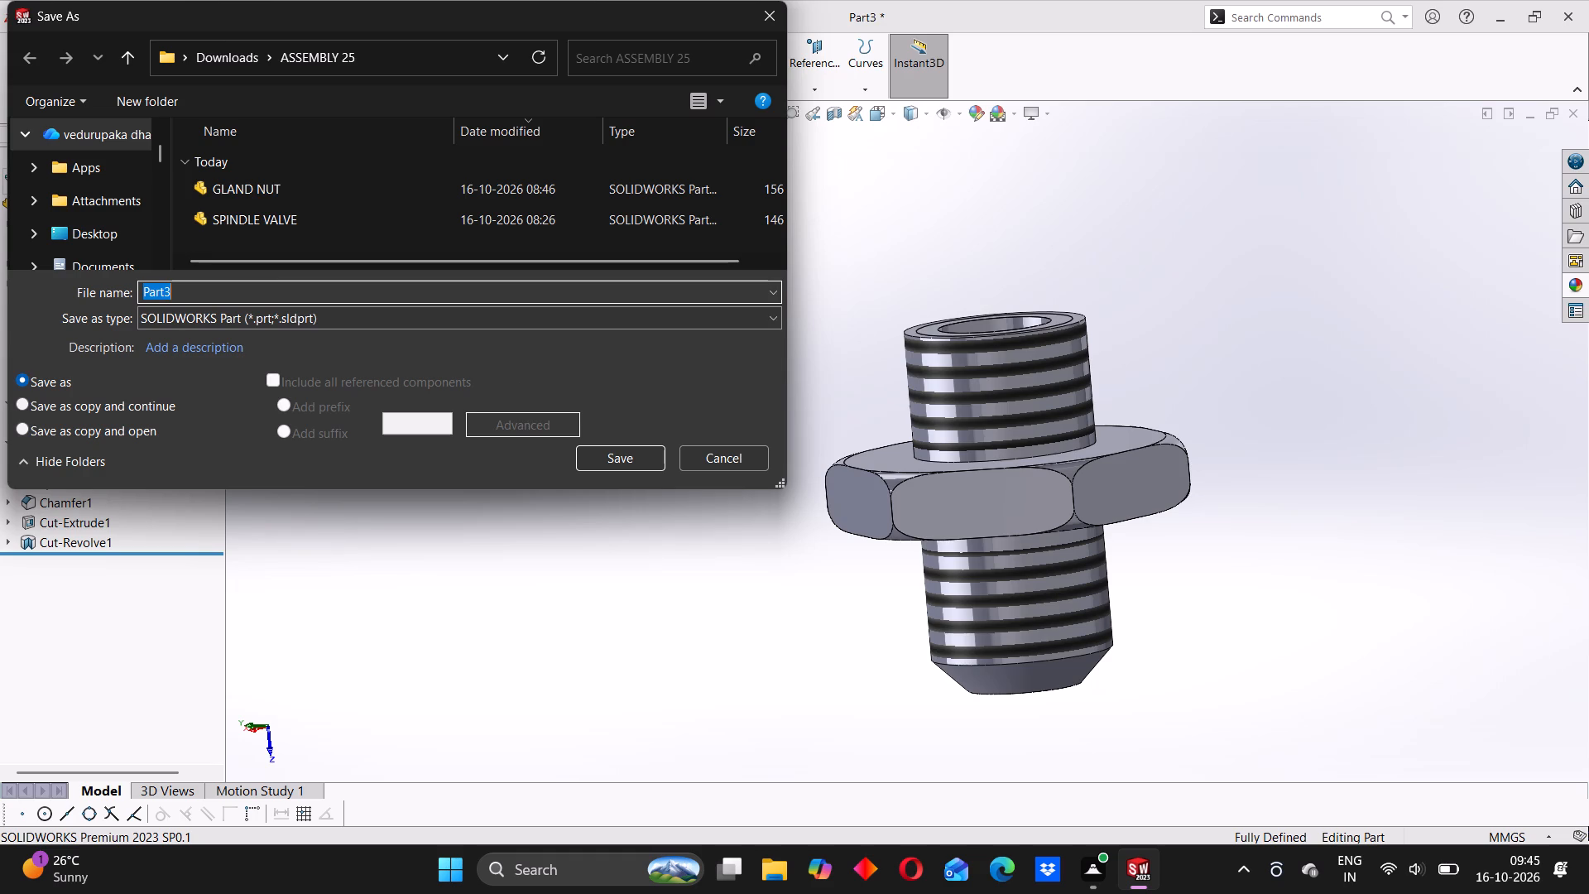
pyautogui.write('VALVE SEAT')
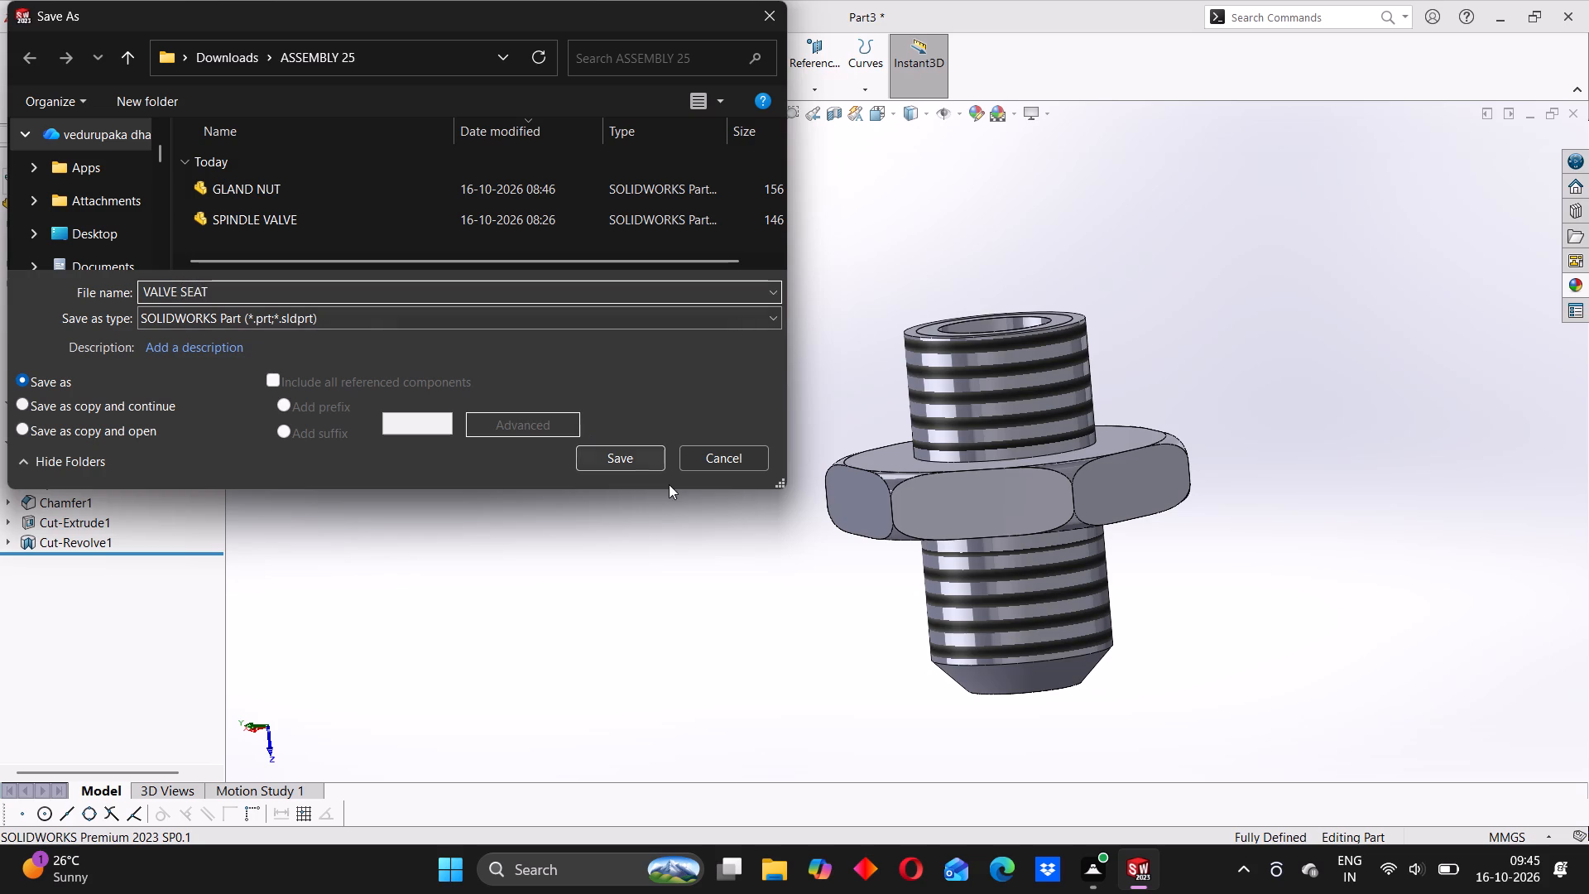
pyautogui.click(636, 459)
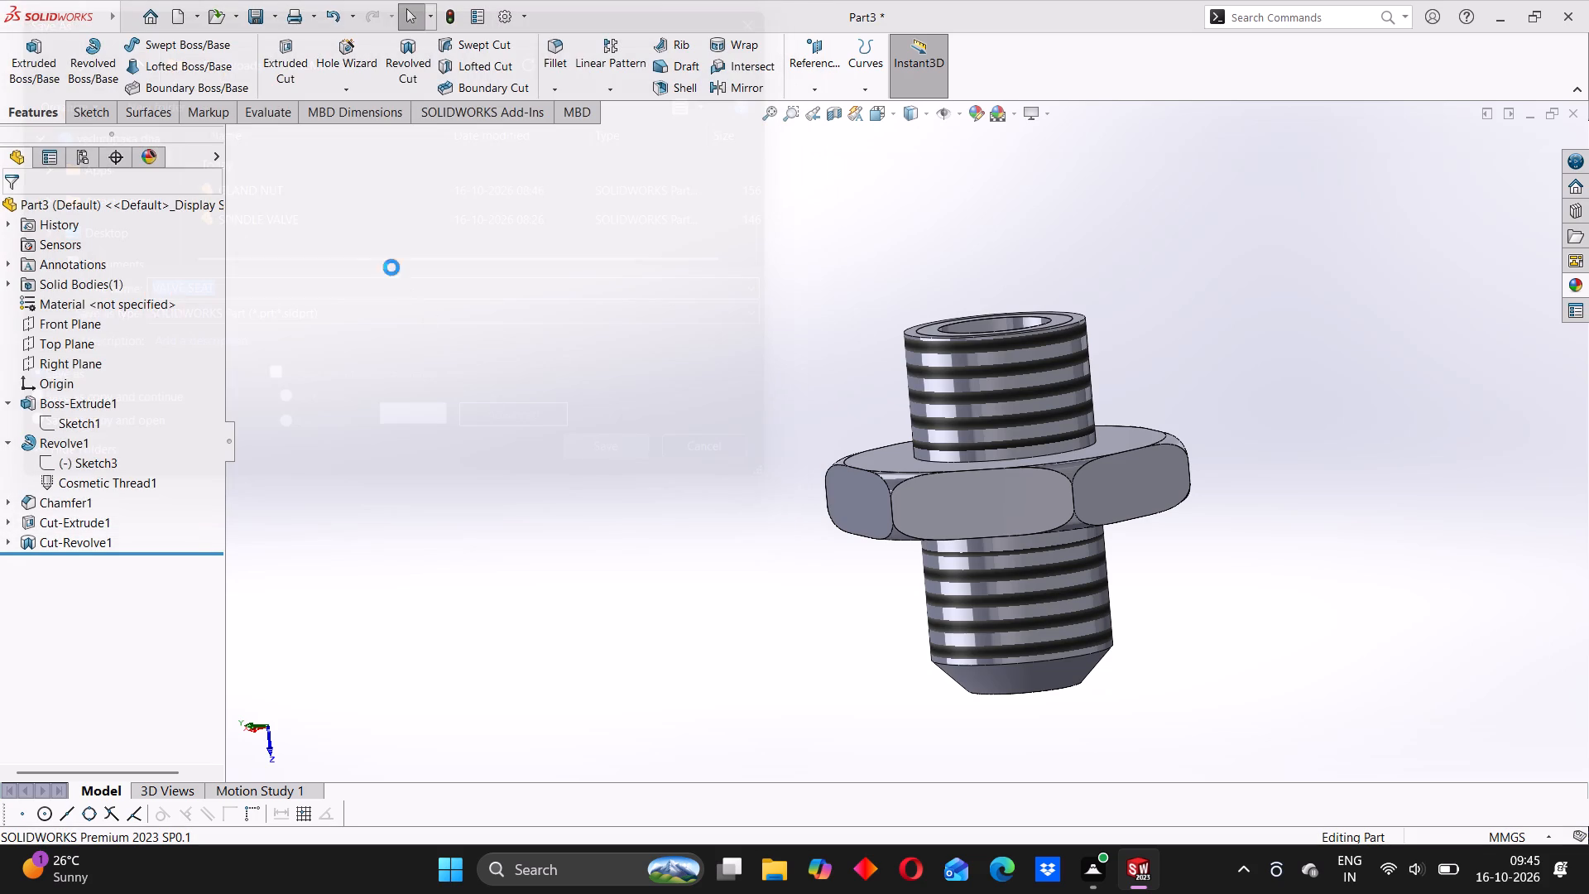
# Save a PDF version of the part as VALVE SEAT in the ASSEMBLY 25 folder.
pyautogui.click(277, 16)
pyautogui.click(277, 55)
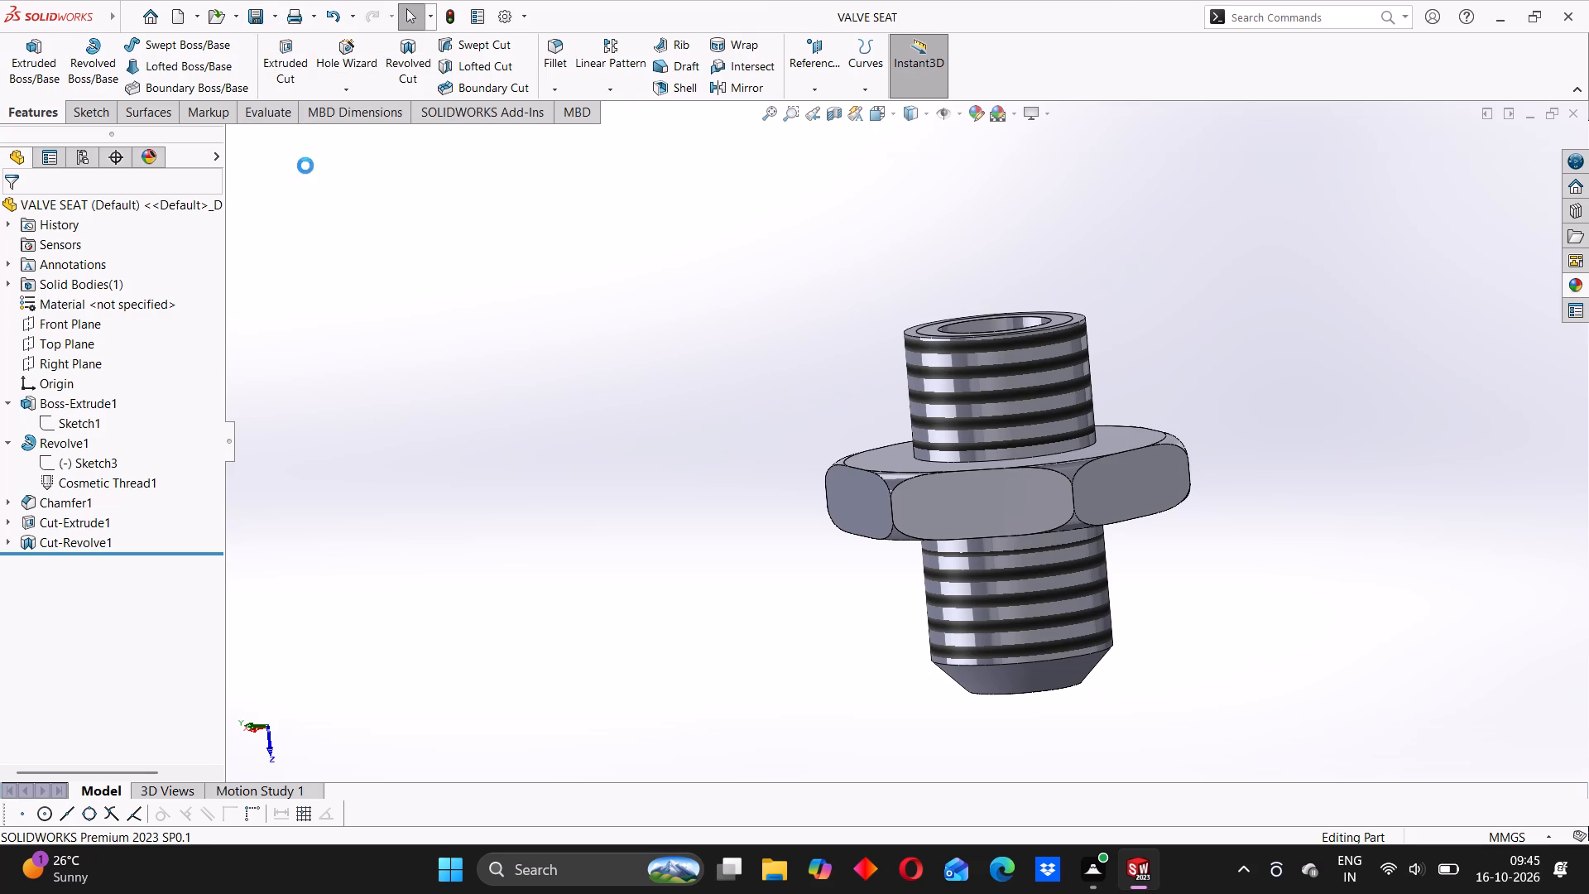
pyautogui.click(310, 318)
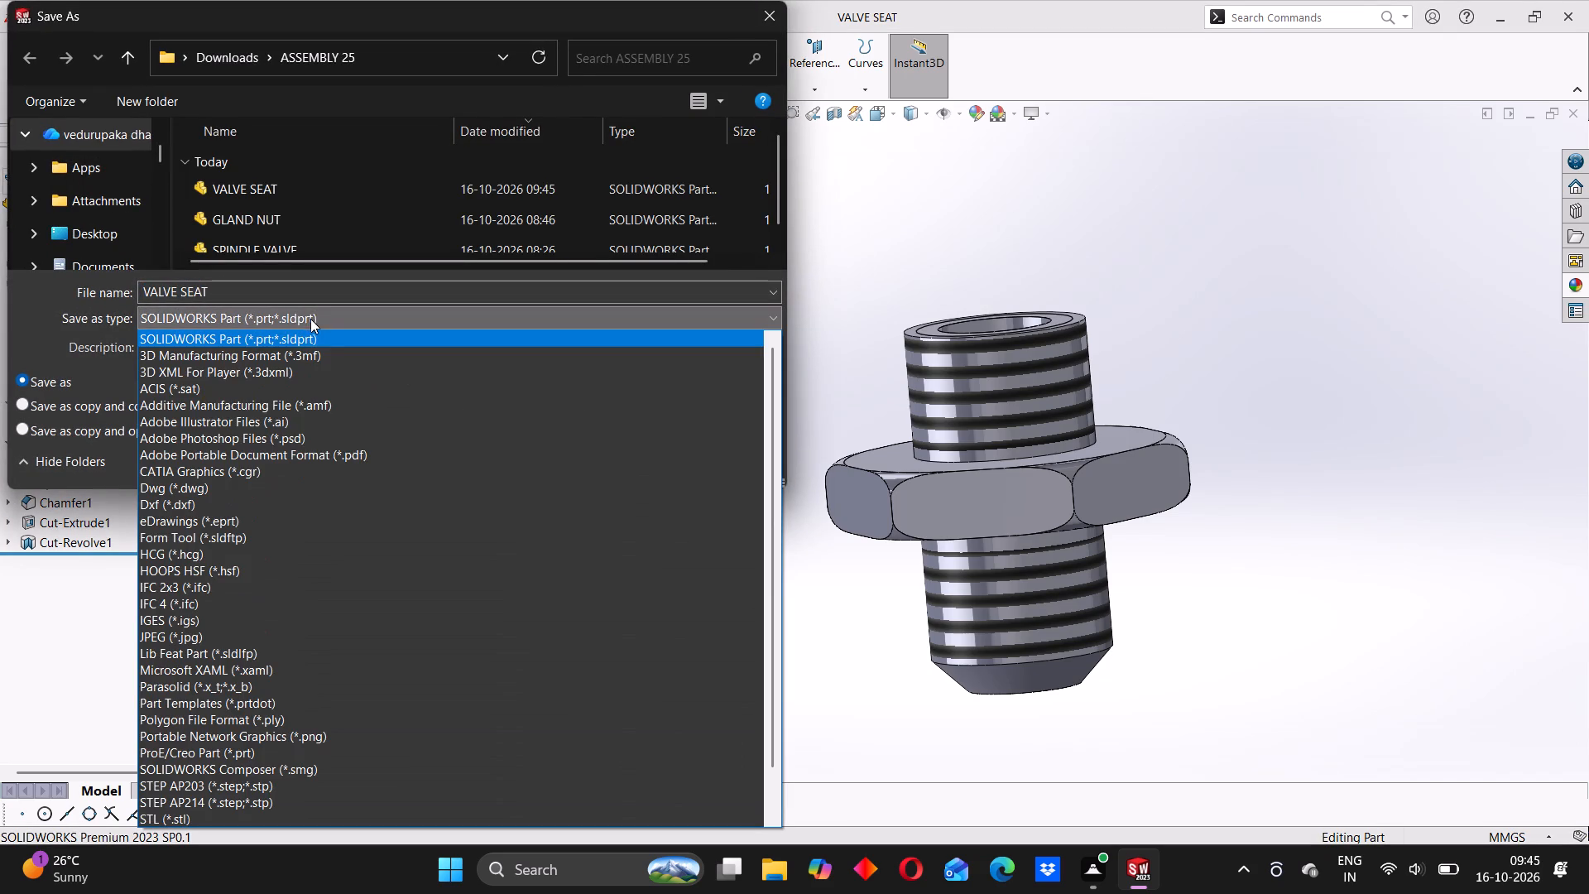
pyautogui.click(319, 455)
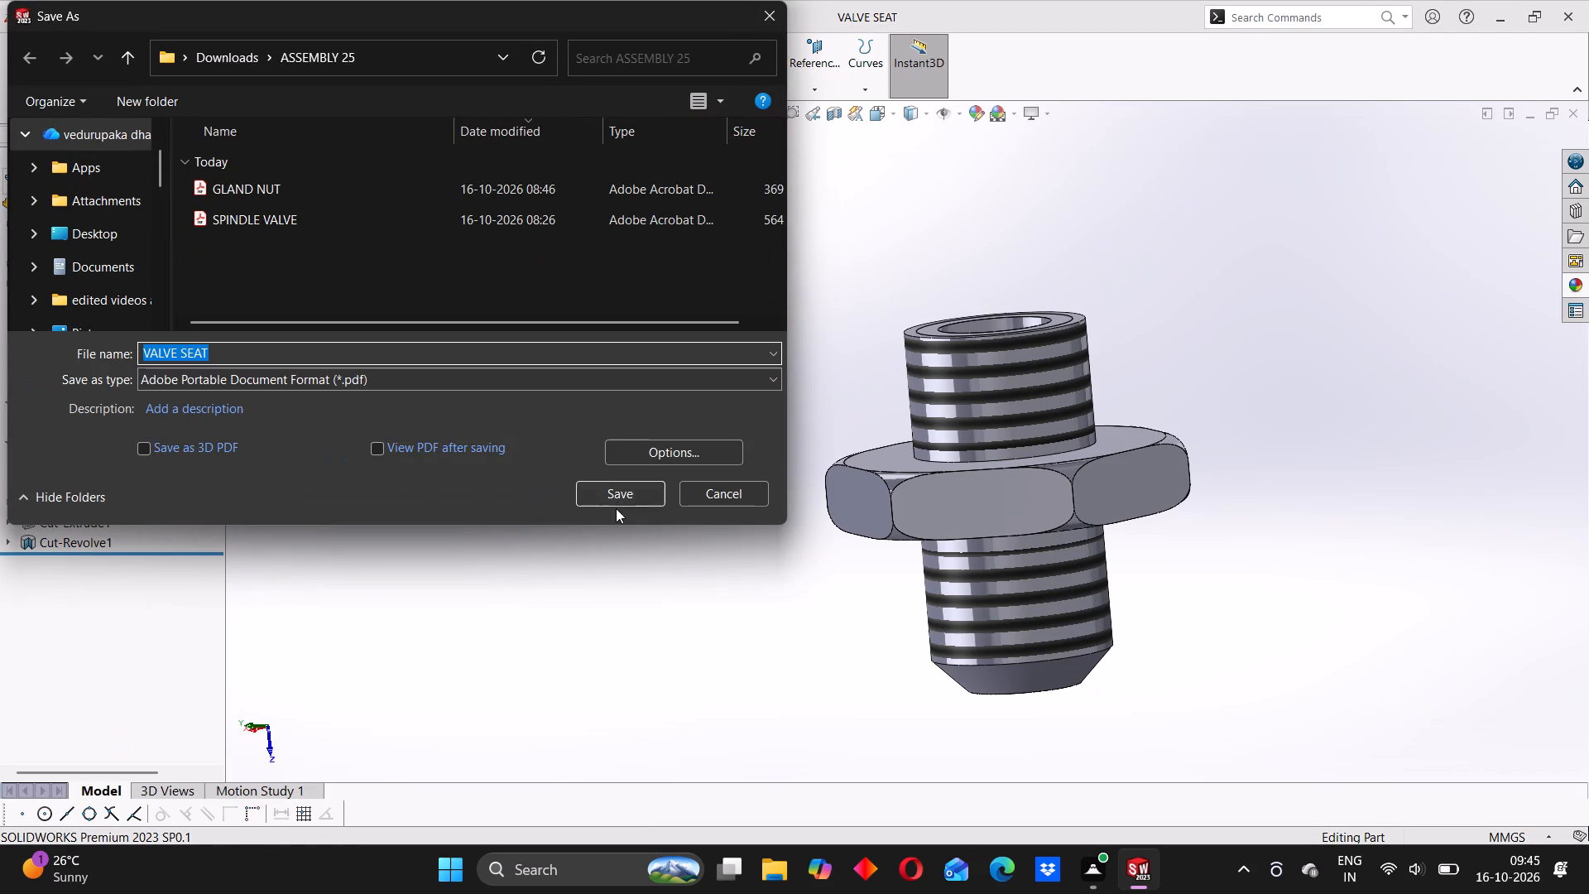
pyautogui.click(621, 493)
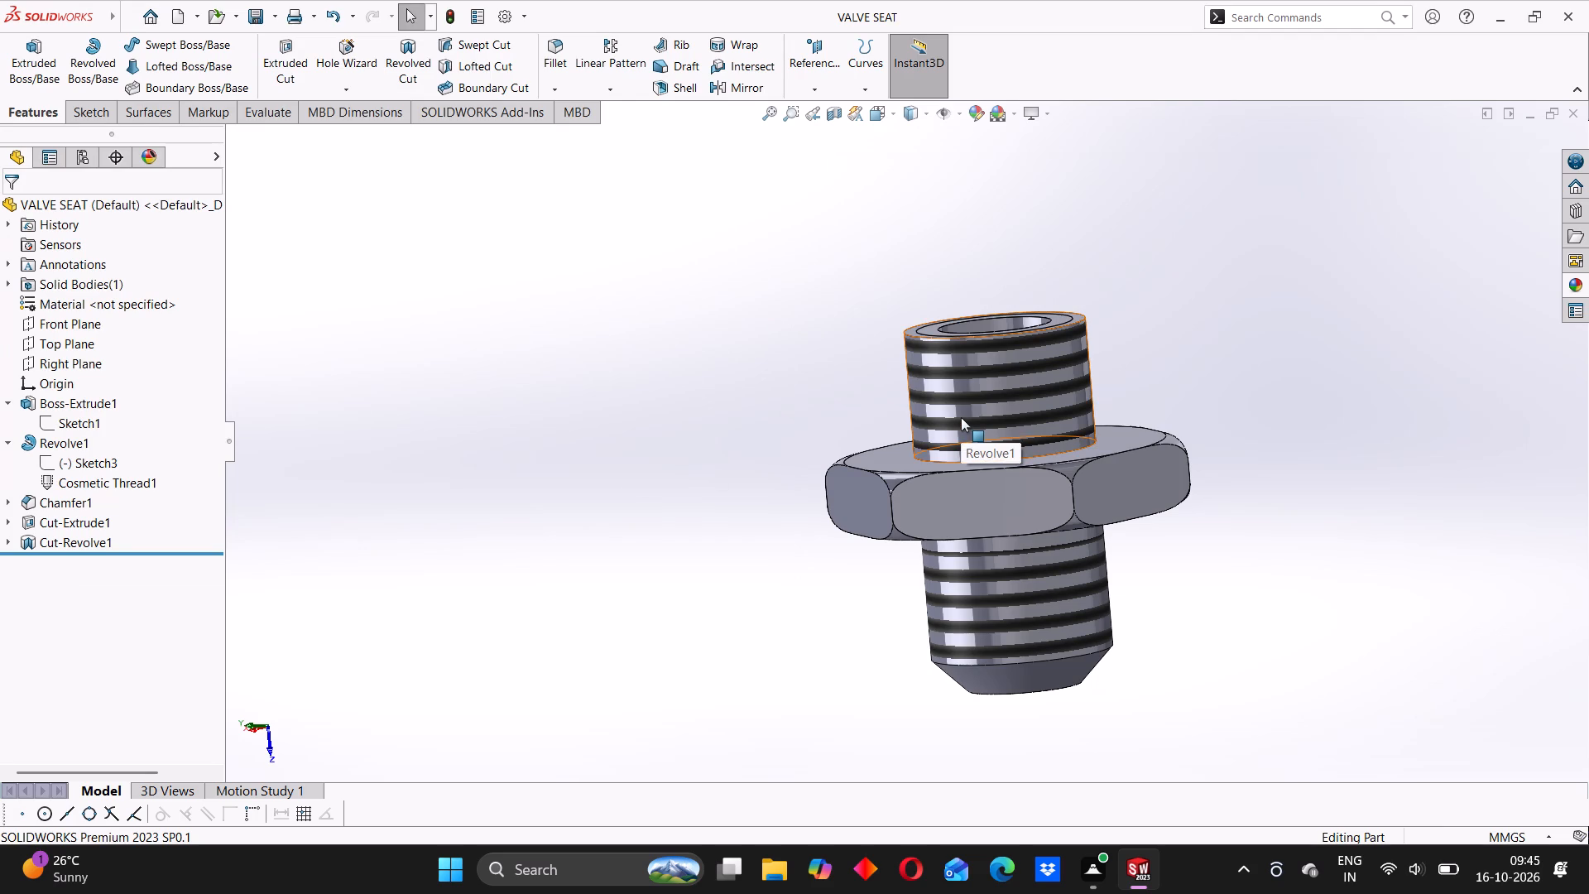
# Examine the finished valve seat's threads, bore and rounded hexagon from several angles.
pyautogui.moveTo(960, 457); pyautogui.dragTo(996, 439, button='middle')
pyautogui.moveTo(931, 489); pyautogui.dragTo(951, 501, button='middle')
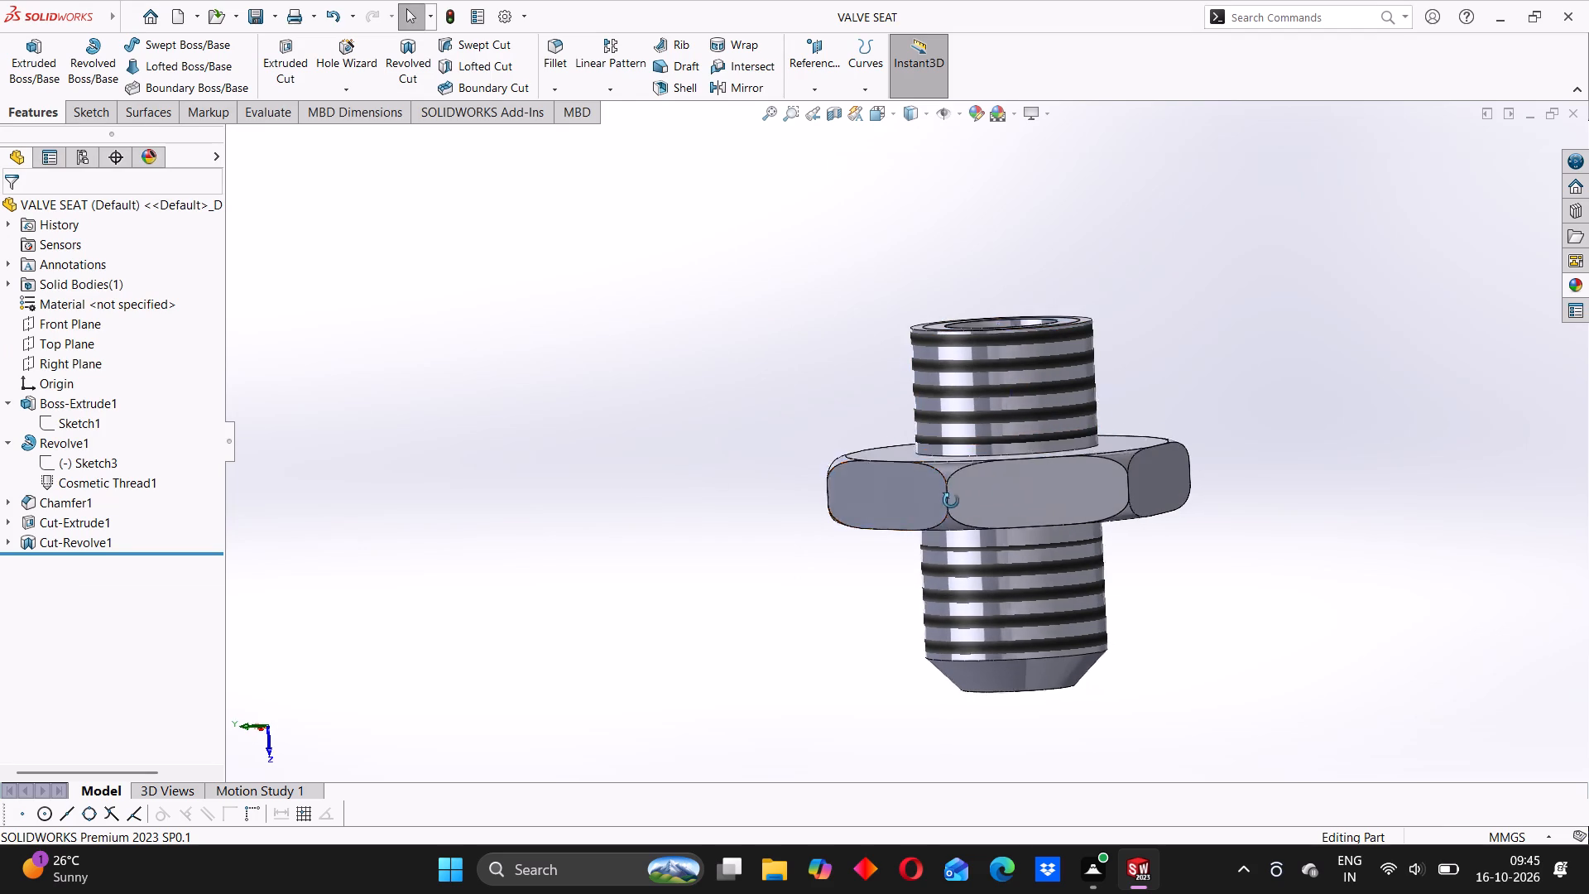
pyautogui.moveTo(951, 501); pyautogui.dragTo(956, 512, button='middle')
pyautogui.scroll(-2, 991, 416)
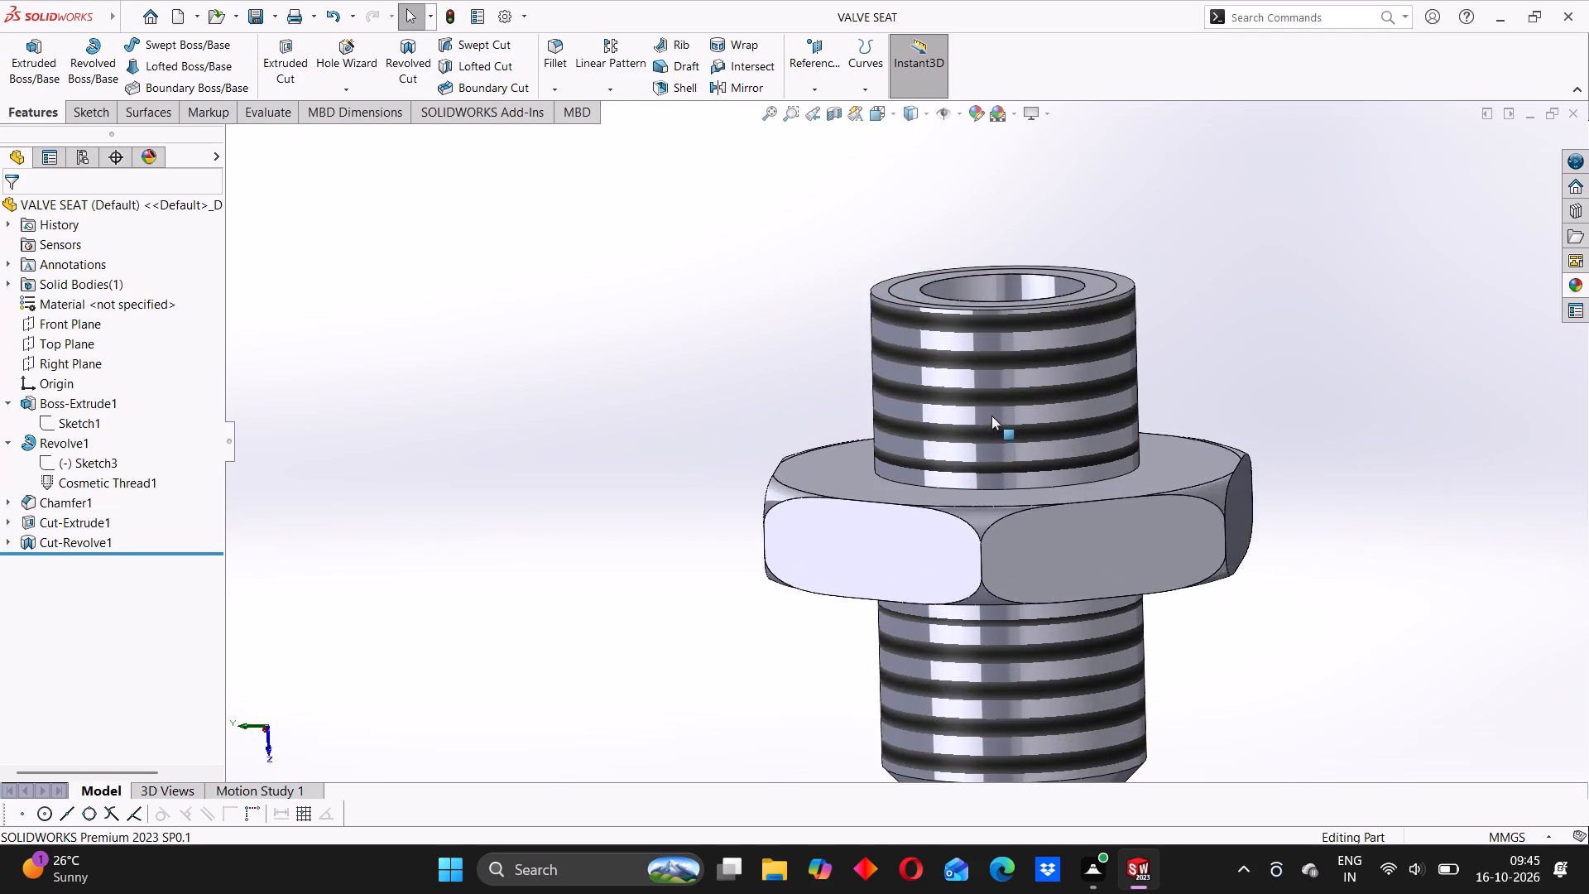
pyautogui.scroll(3, 991, 416)
pyautogui.click(689, 425)
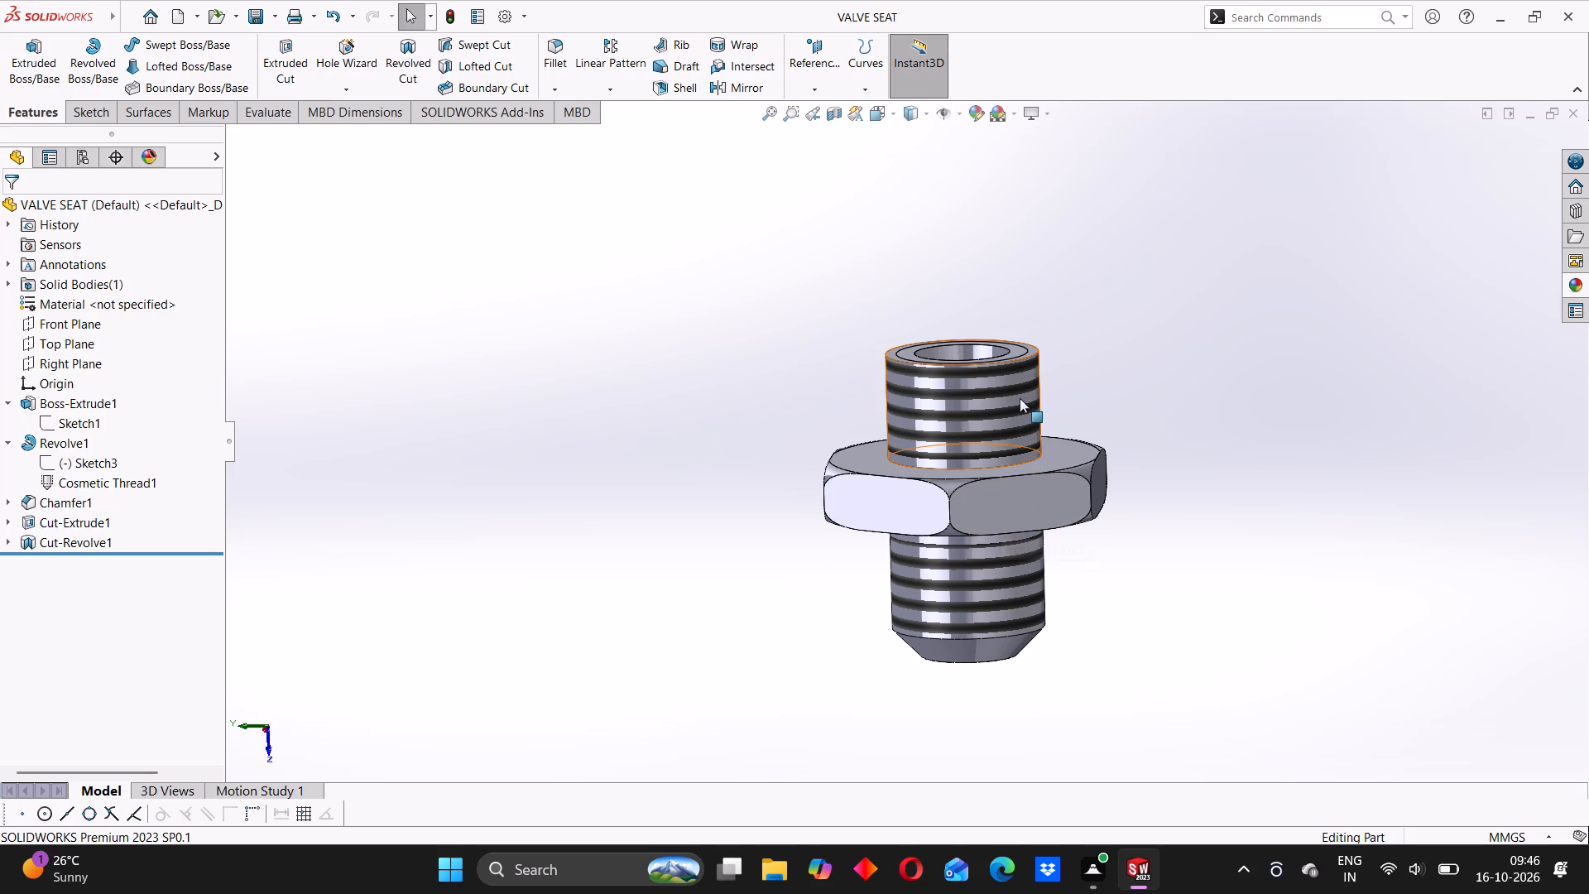
pyautogui.moveTo(1126, 421); pyautogui.dragTo(1108, 411, button='middle')
pyautogui.scroll(4, 1100, 400)
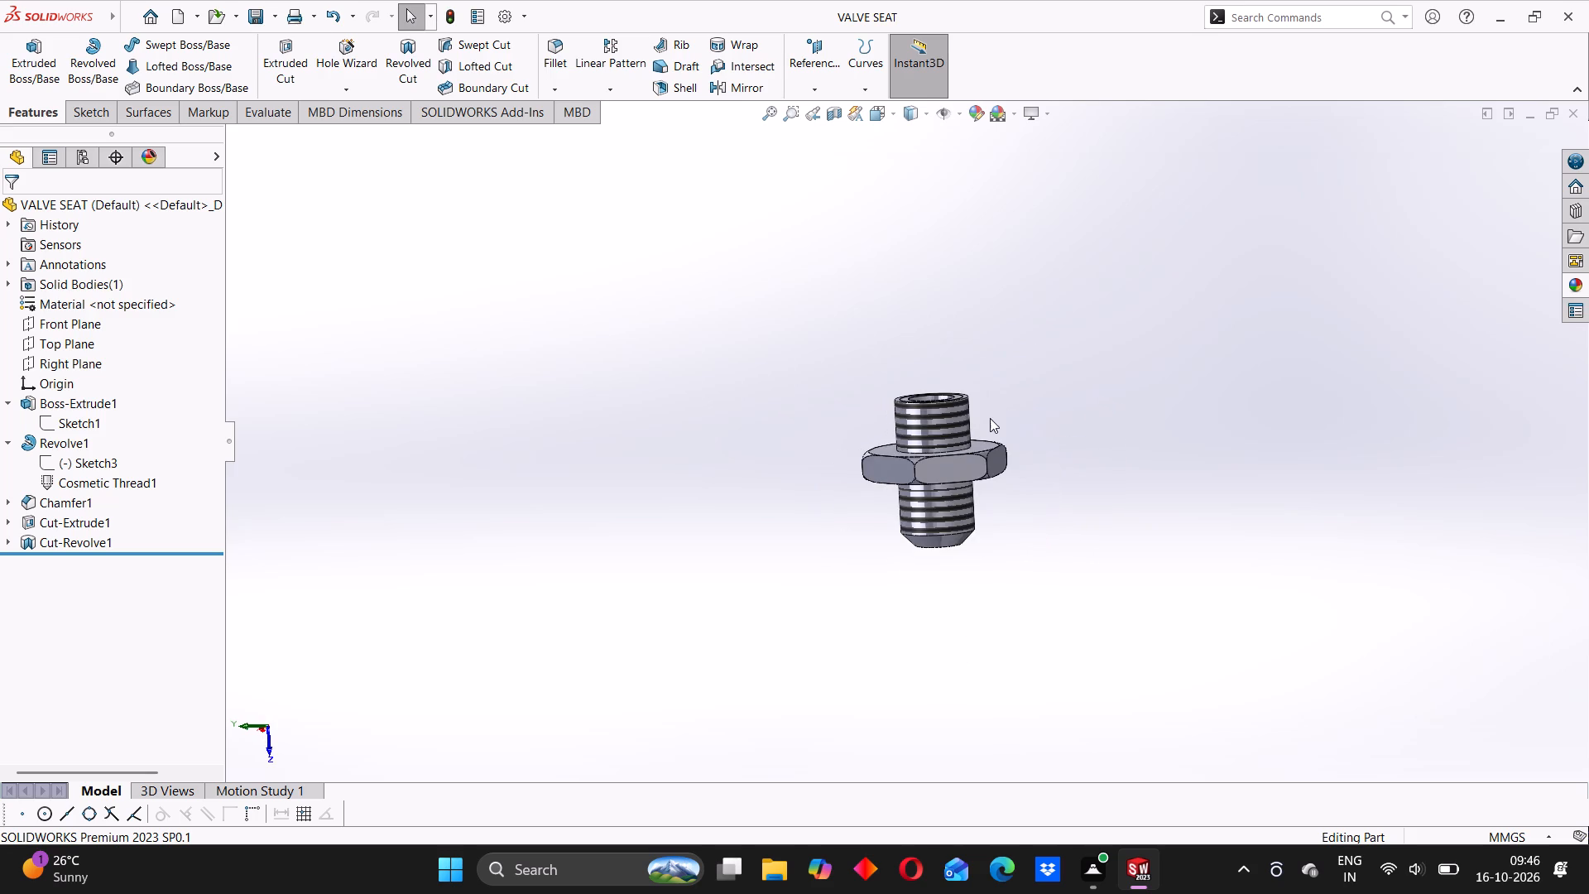
pyautogui.scroll(-4, 974, 421)
pyautogui.moveTo(1088, 423); pyautogui.dragTo(1067, 473, button='middle')
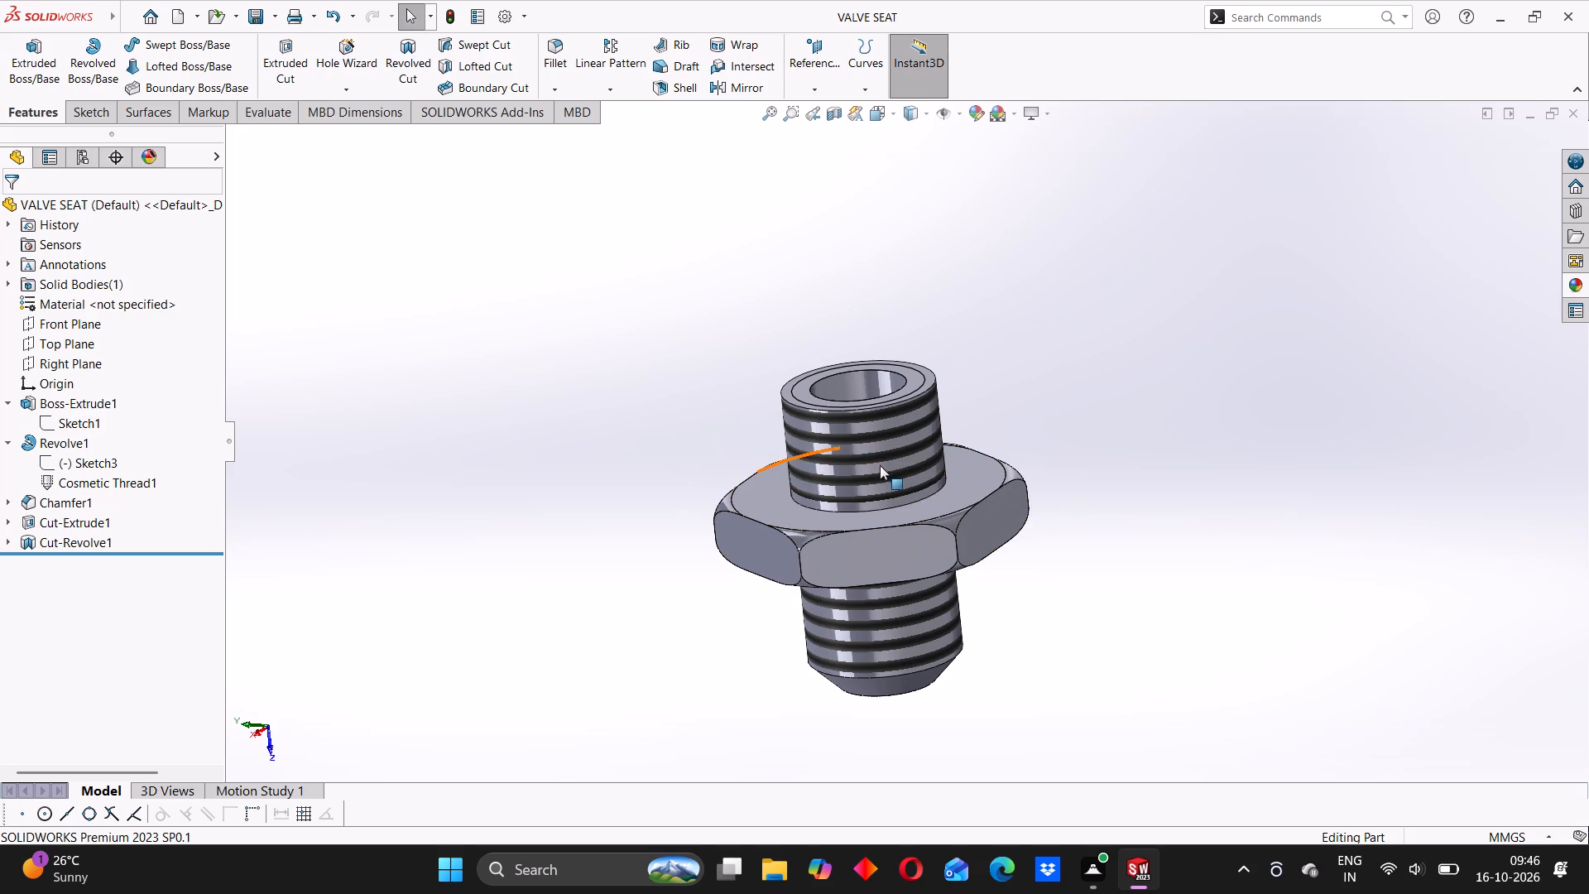
pyautogui.scroll(-2, 880, 464)
pyautogui.scroll(2, 718, 518)
pyautogui.moveTo(713, 512); pyautogui.dragTo(766, 466, button='middle')
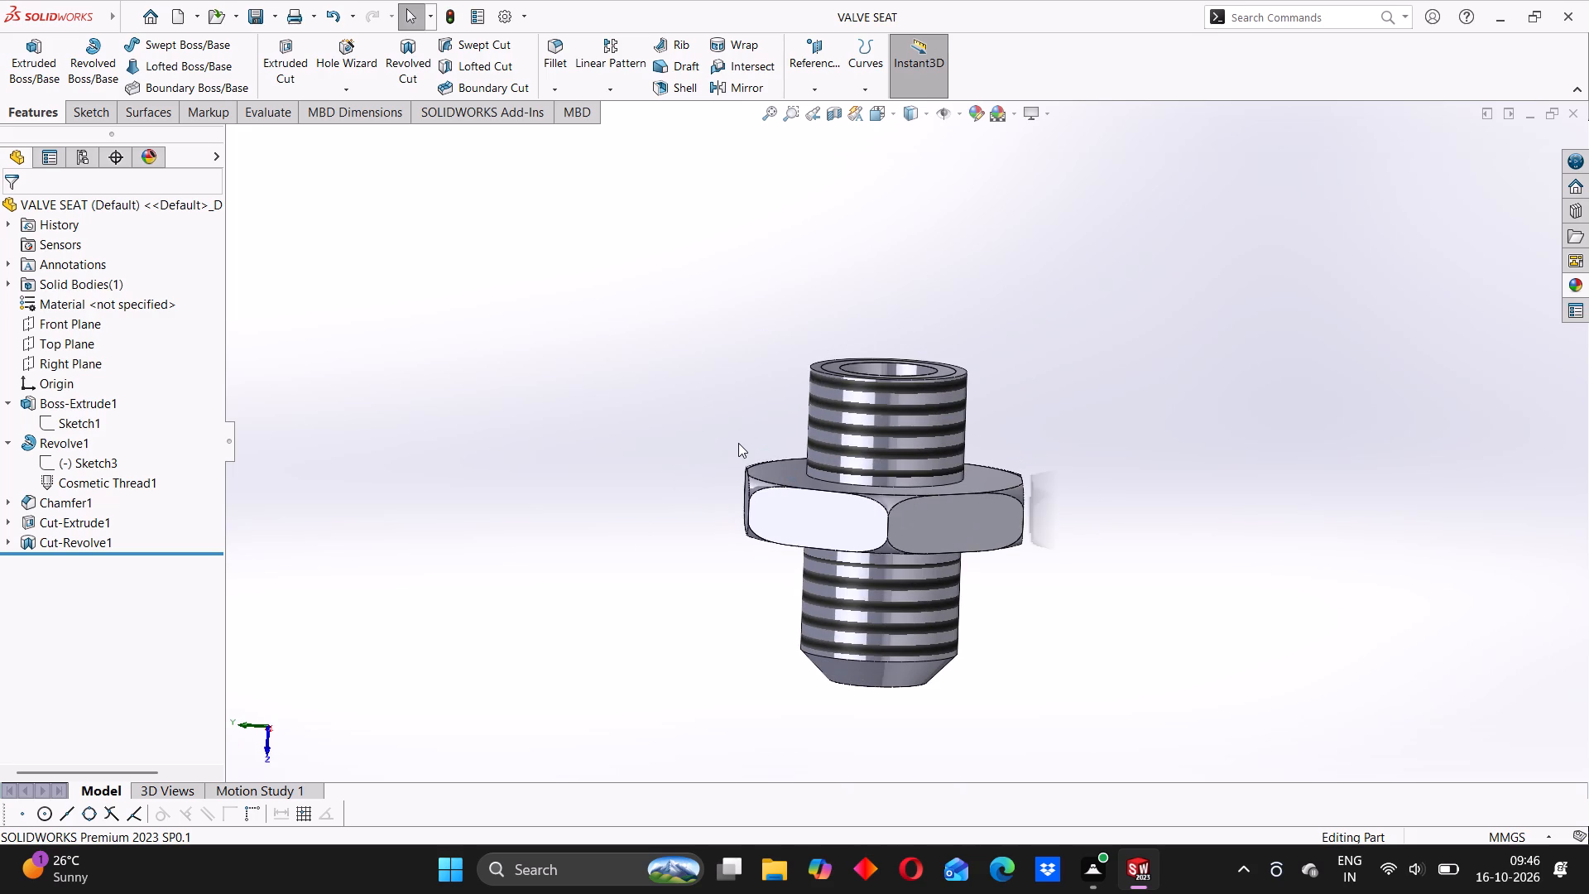
pyautogui.moveTo(1080, 407); pyautogui.dragTo(1052, 409, button='middle')
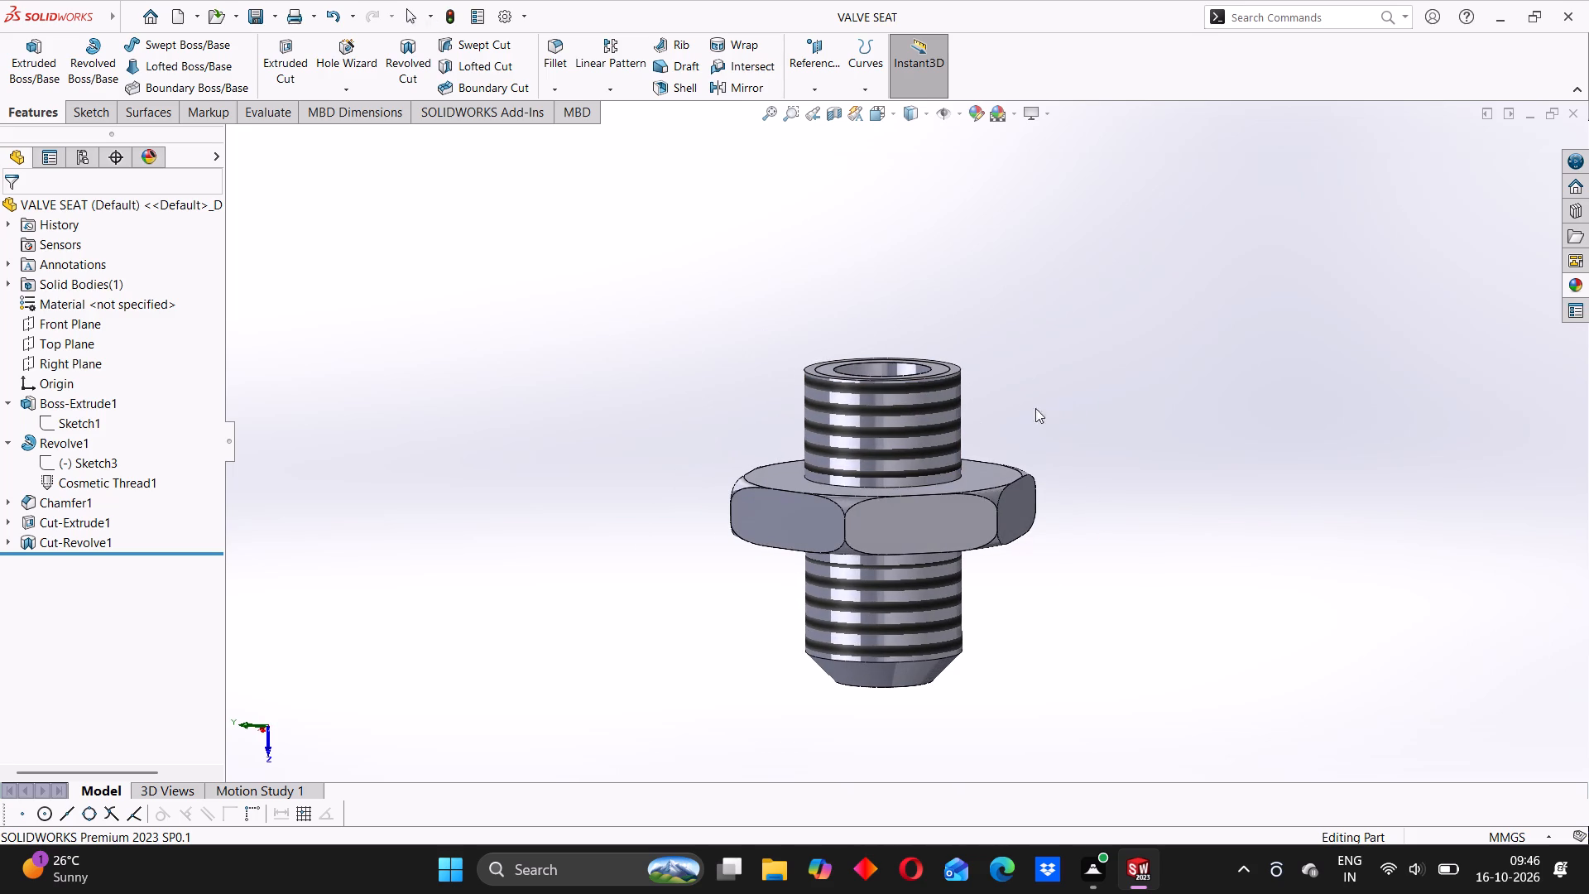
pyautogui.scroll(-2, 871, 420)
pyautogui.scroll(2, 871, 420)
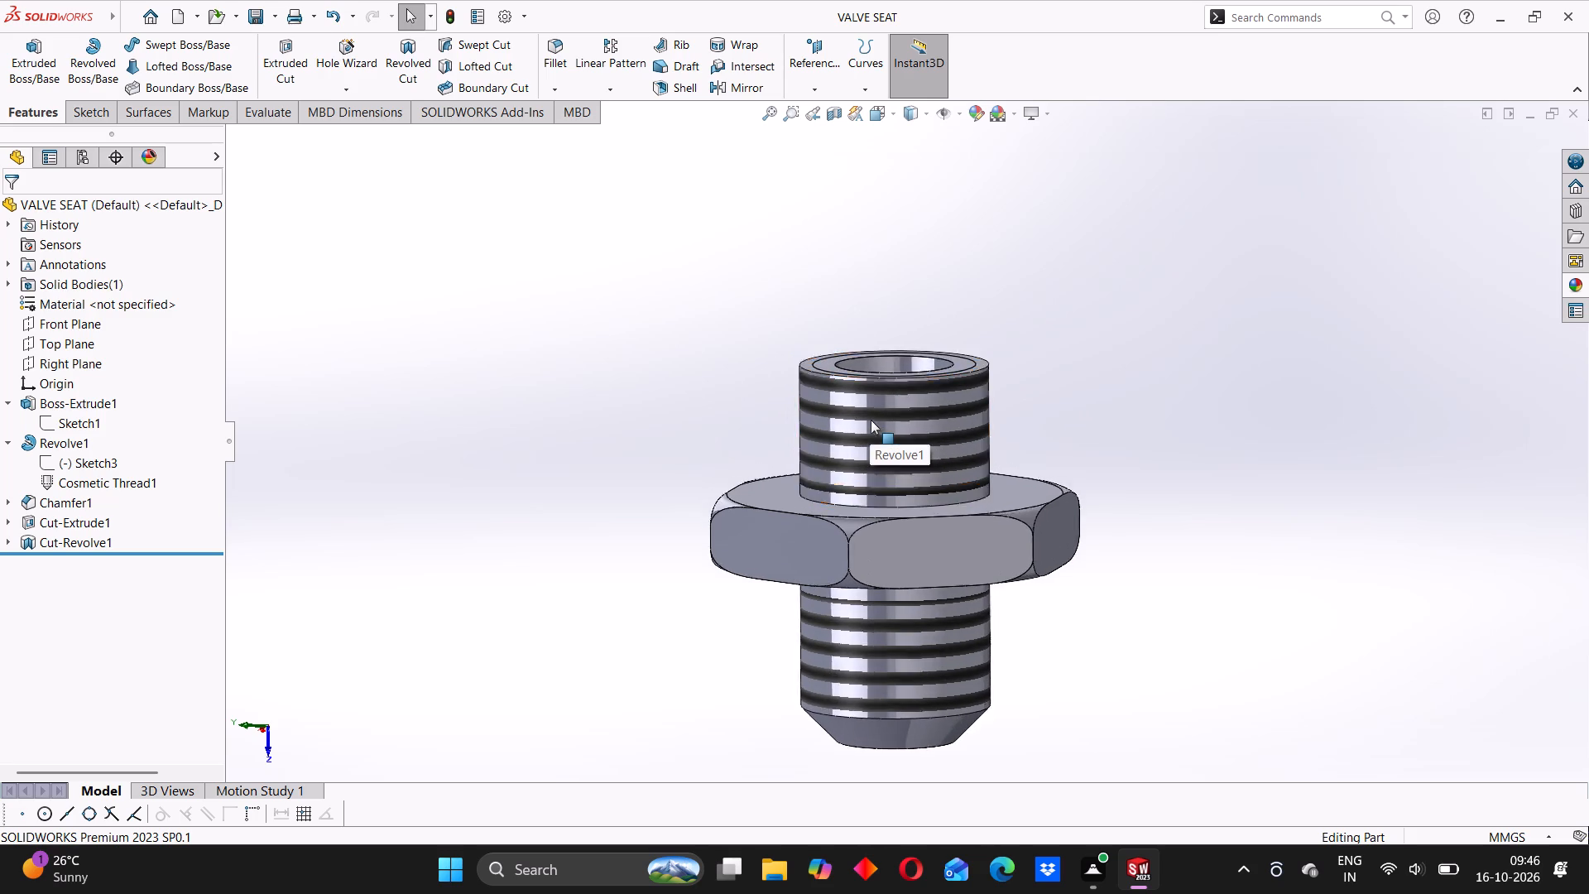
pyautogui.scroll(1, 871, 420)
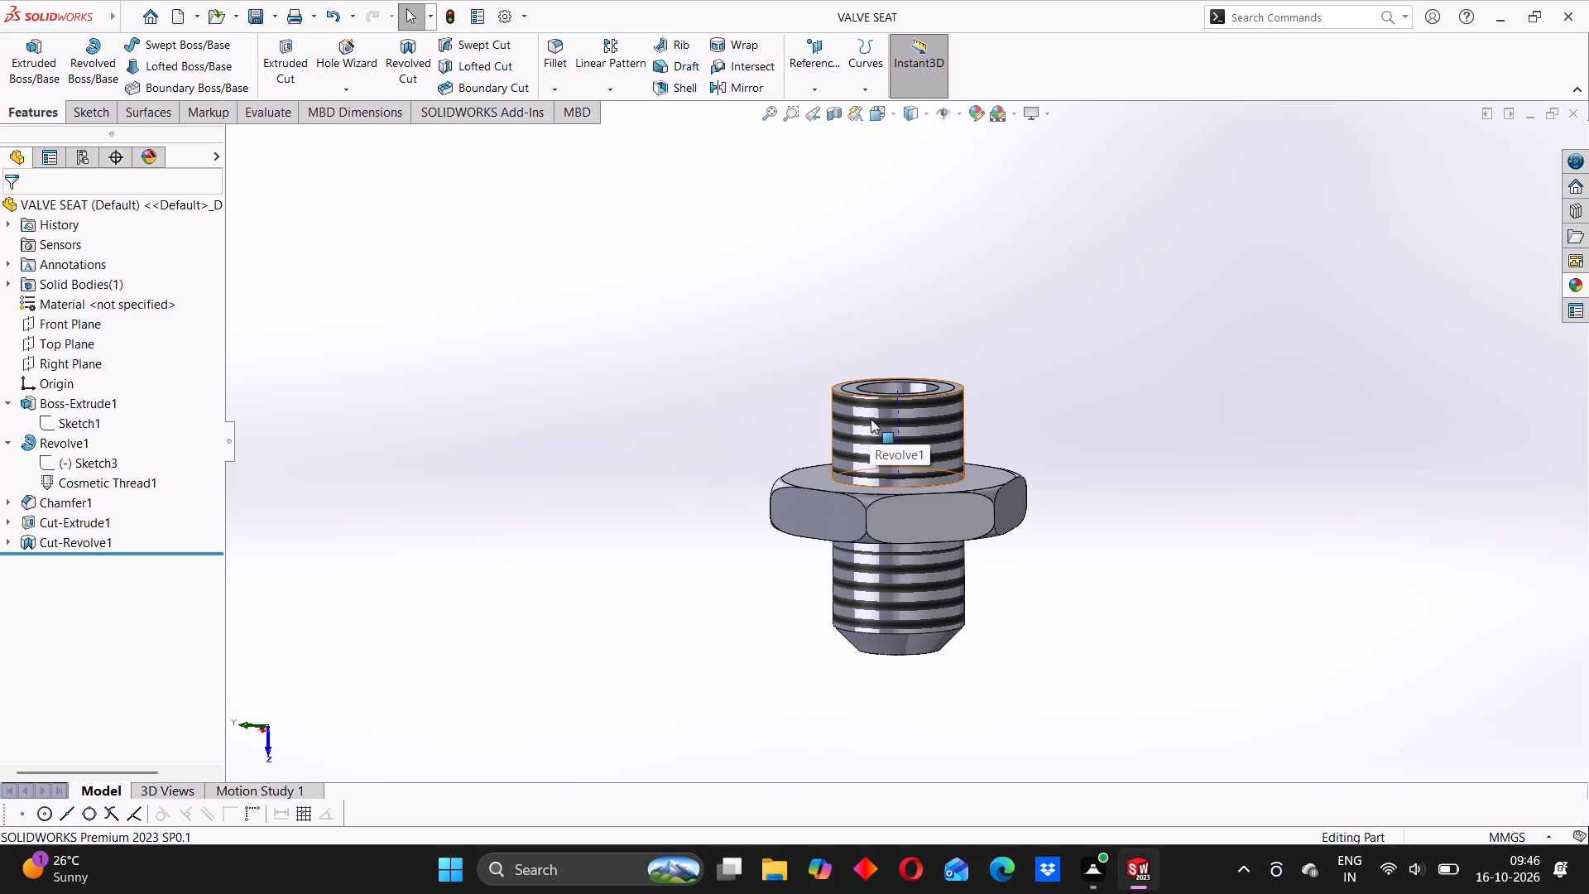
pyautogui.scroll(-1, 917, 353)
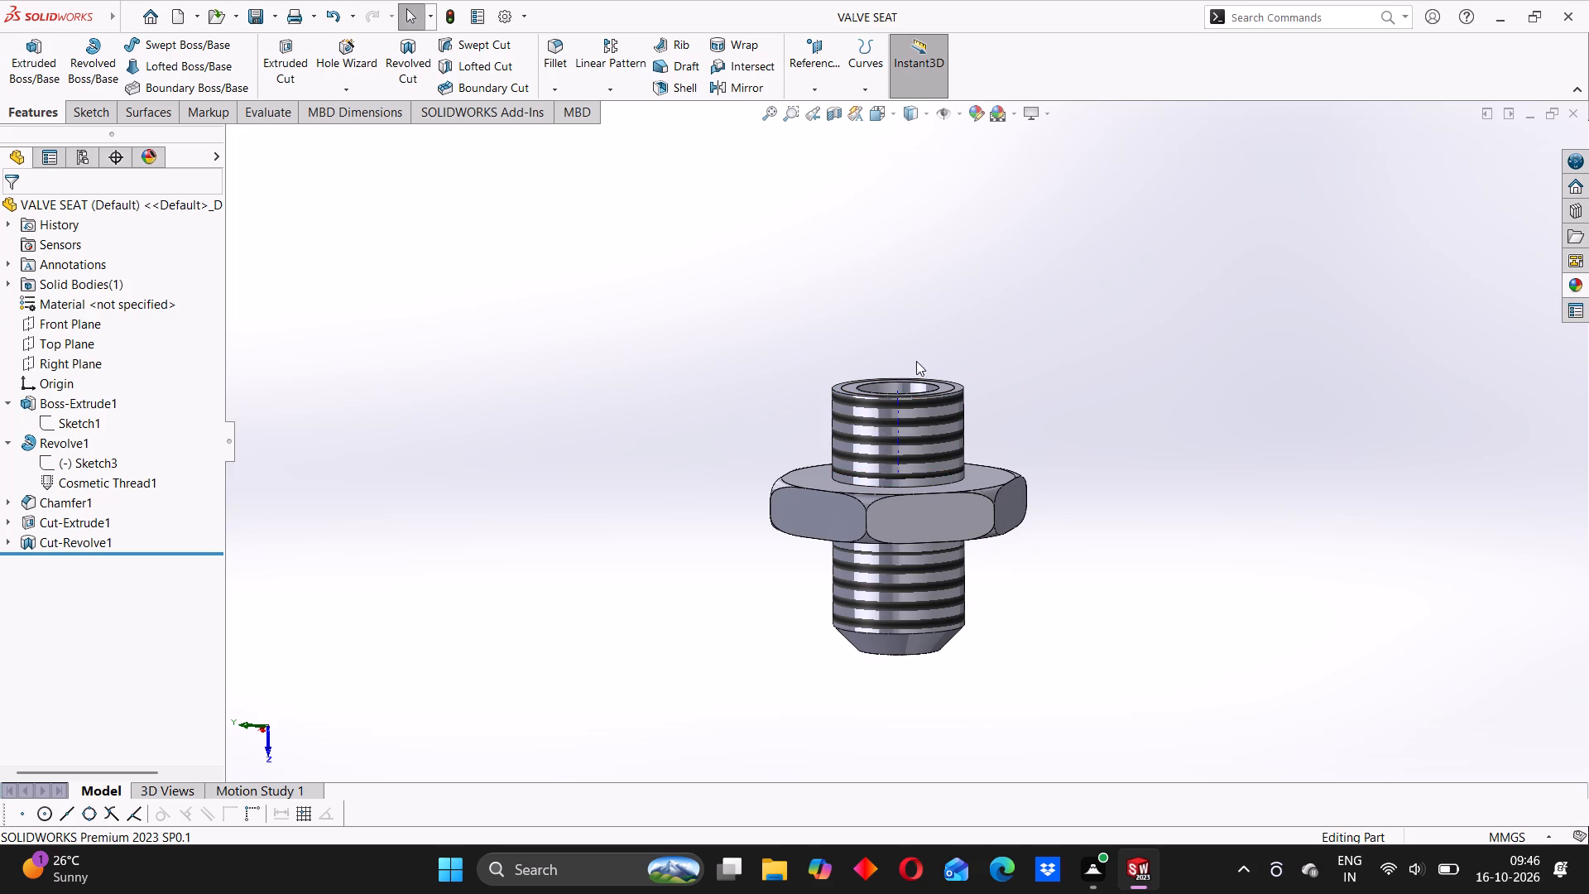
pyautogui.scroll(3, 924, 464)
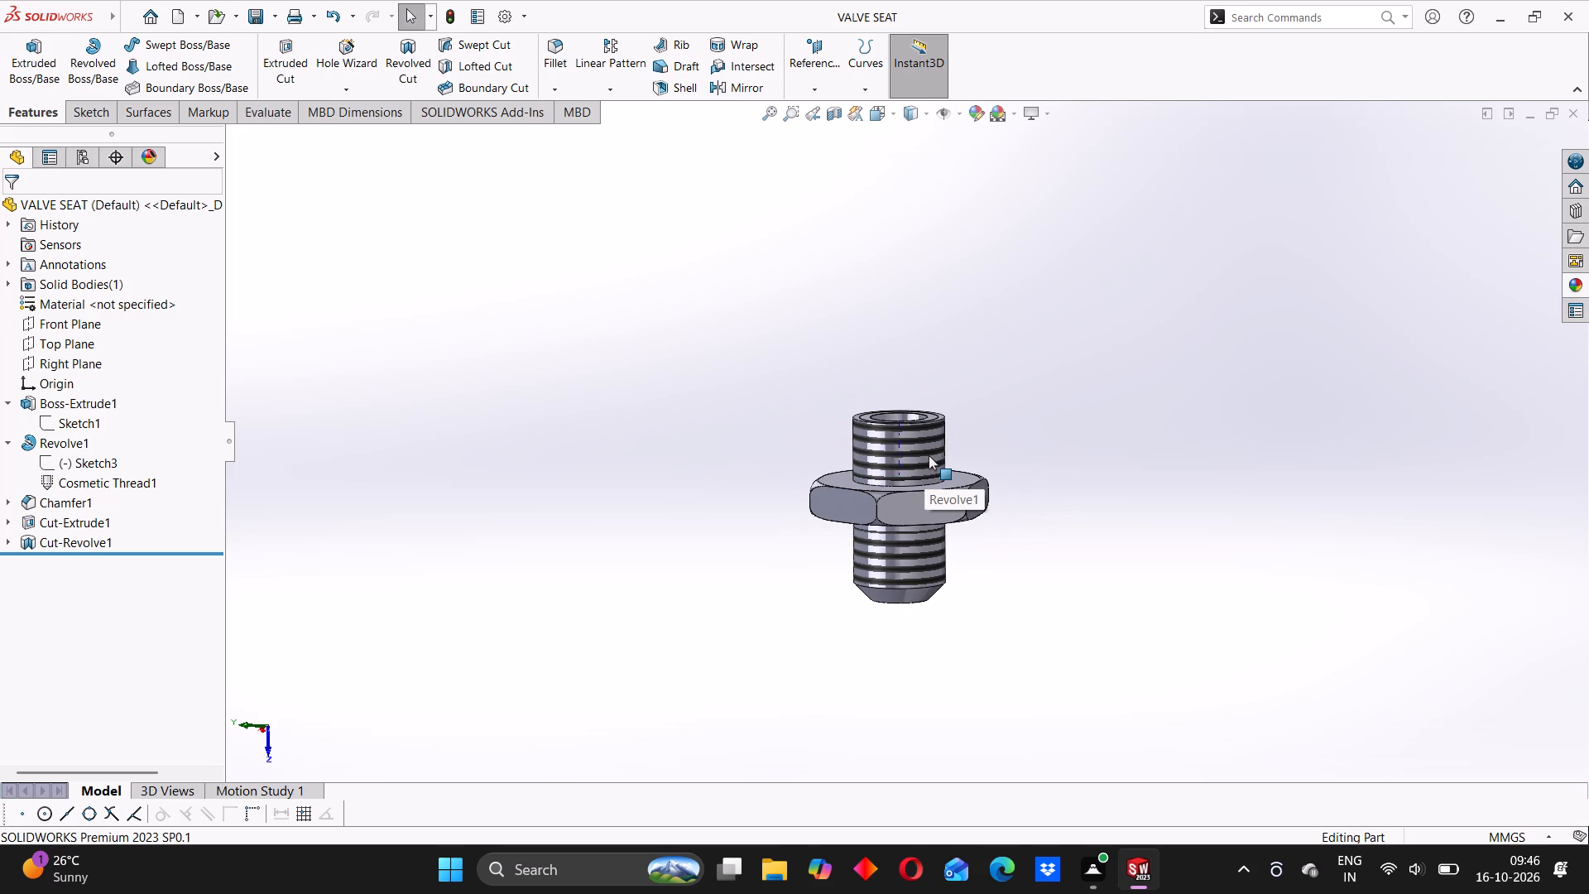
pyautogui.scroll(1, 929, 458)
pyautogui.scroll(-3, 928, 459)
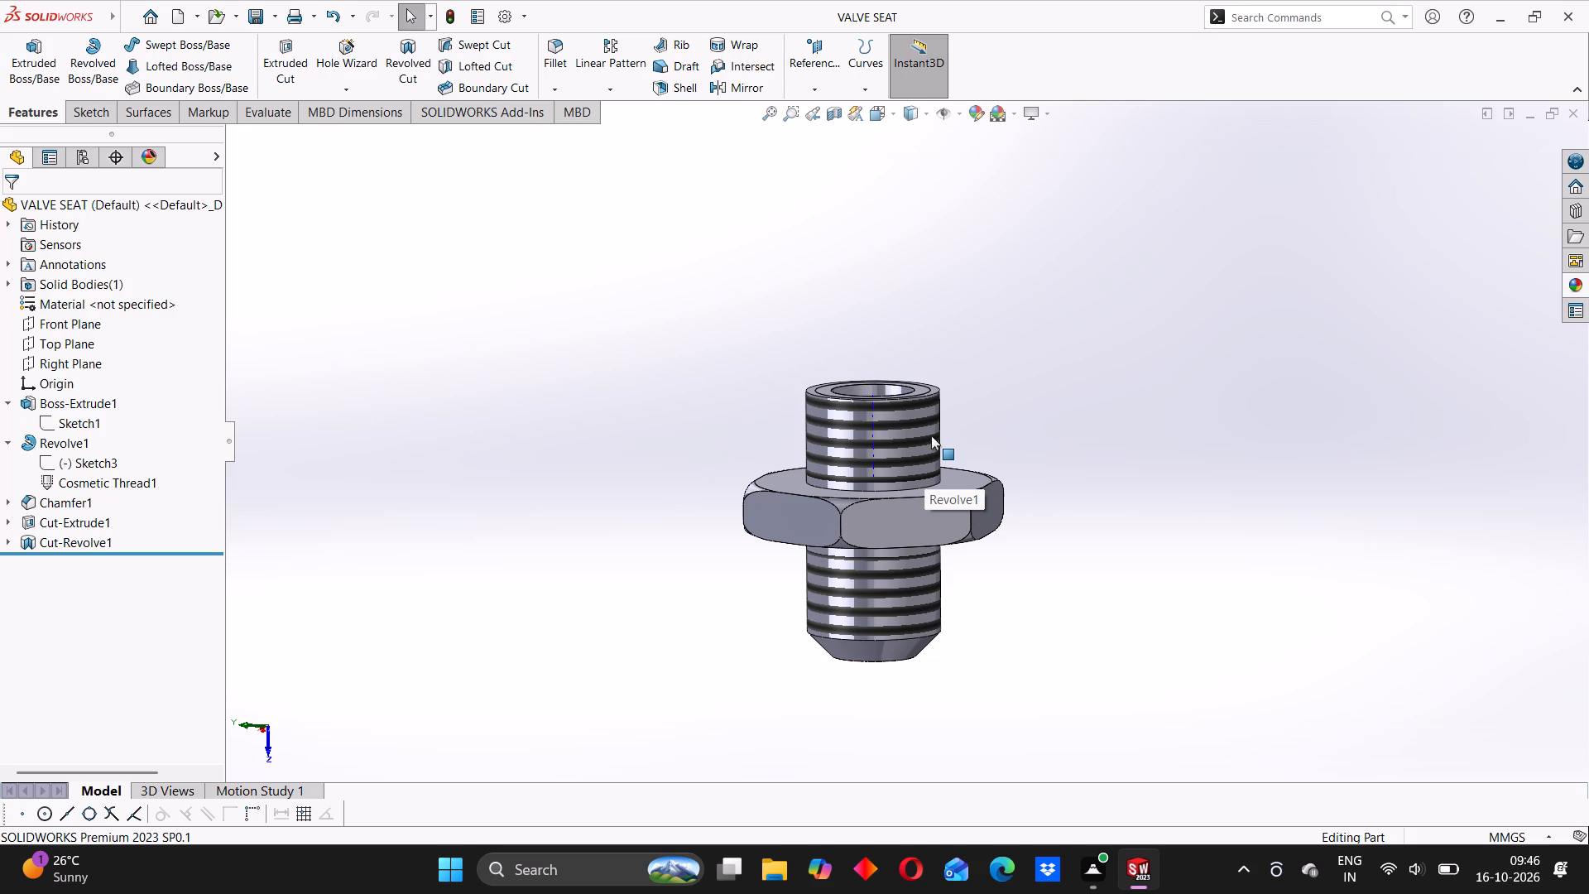
# Examine the valve seat's threaded ends, chamfered tip and rounded hexagon from several angles and distances.
pyautogui.scroll(1, 921, 426)
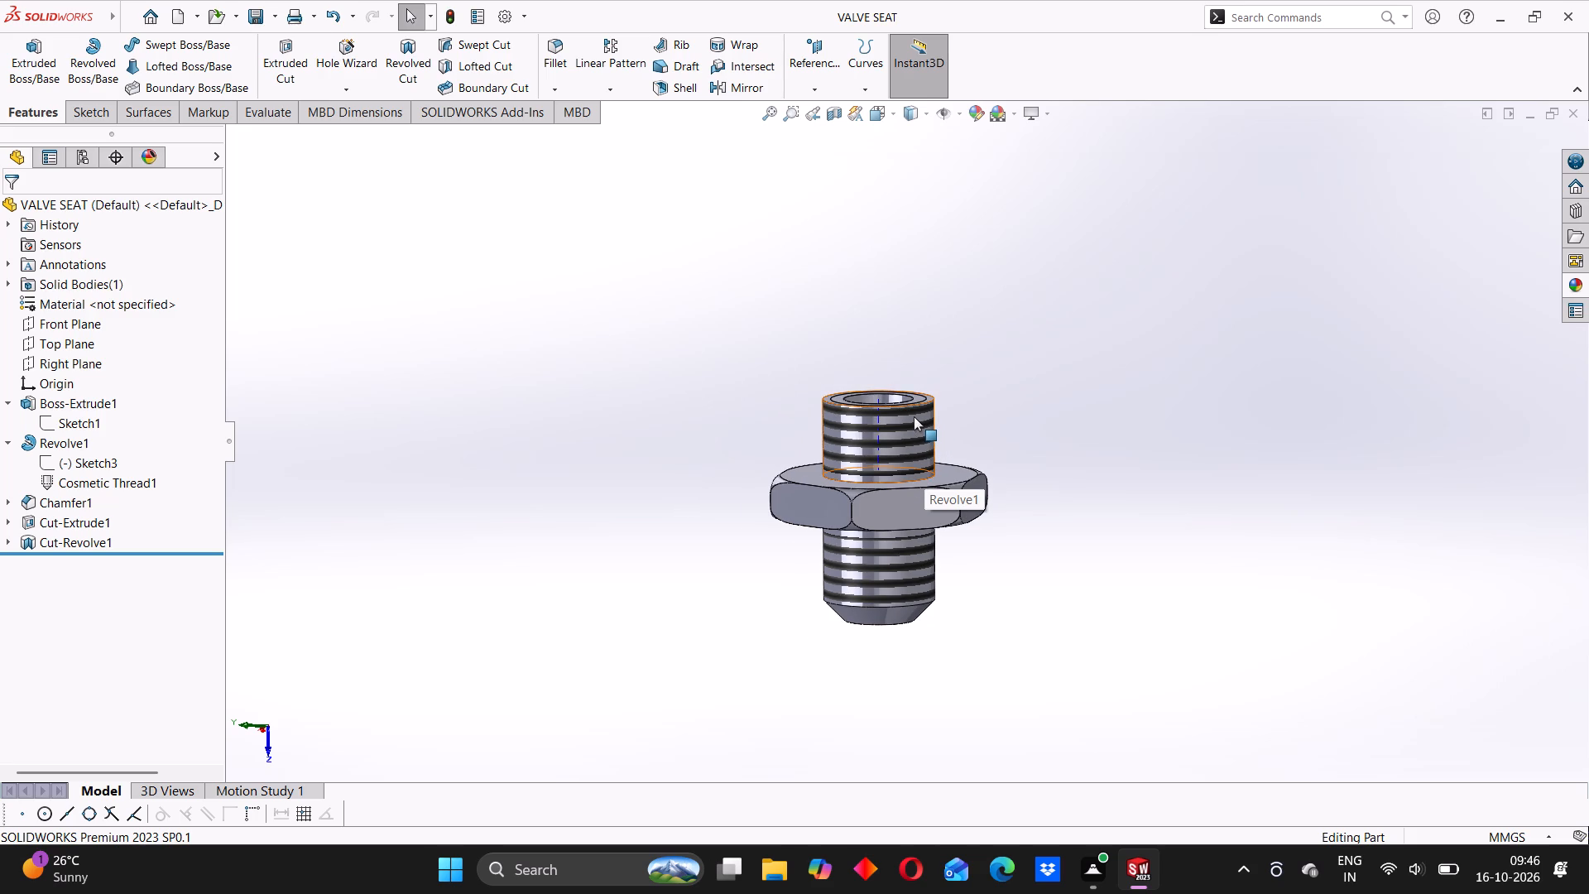
pyautogui.scroll(1, 913, 416)
pyautogui.scroll(-2, 912, 417)
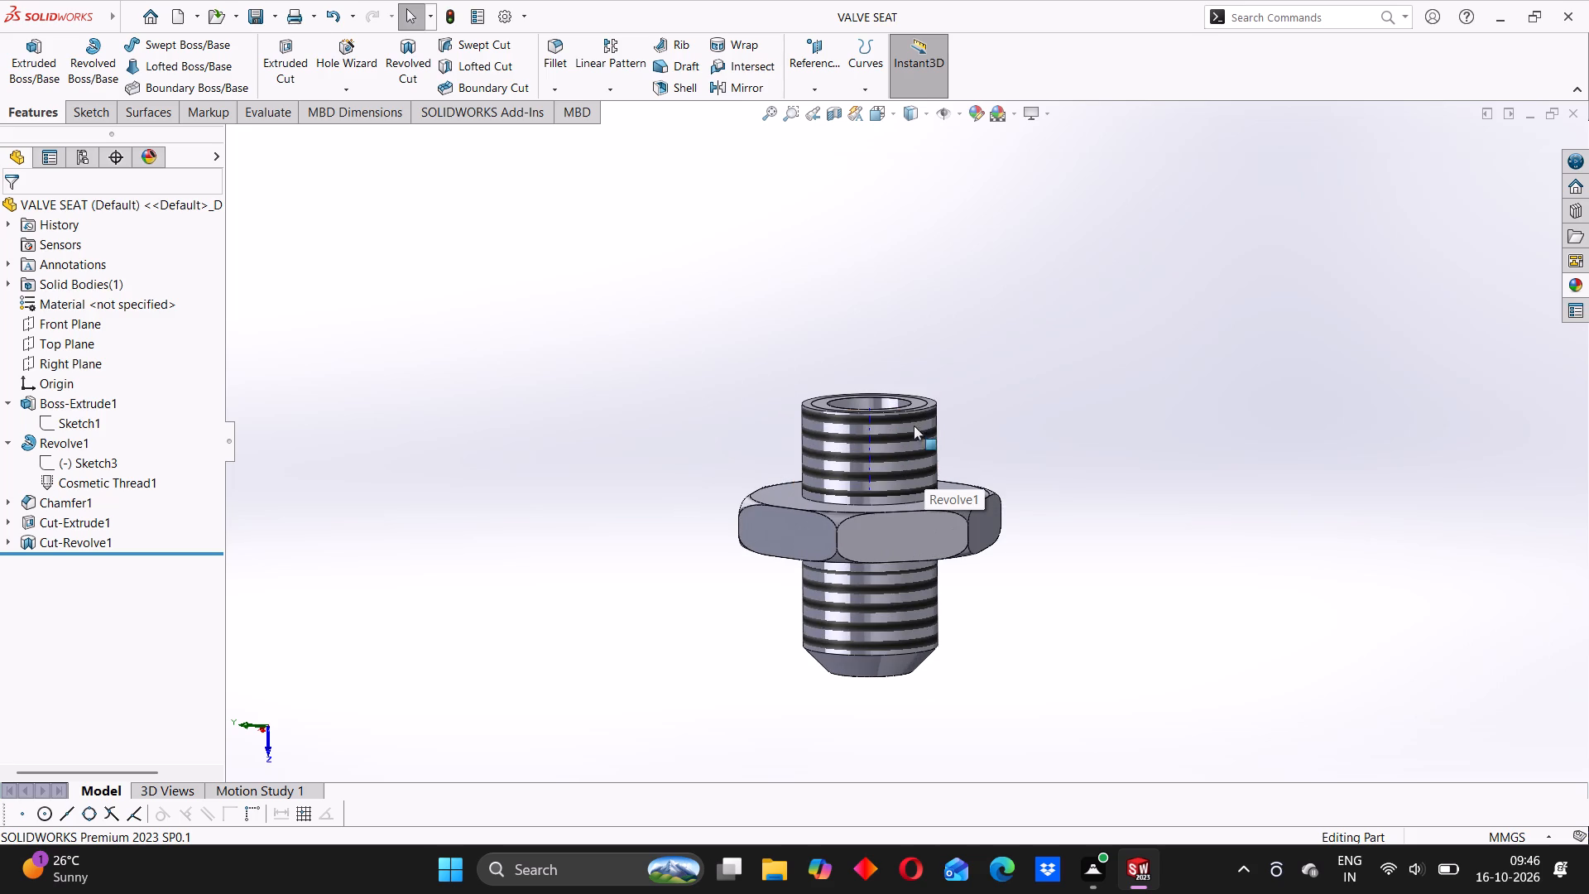
pyautogui.moveTo(965, 453); pyautogui.dragTo(929, 465, button='middle')
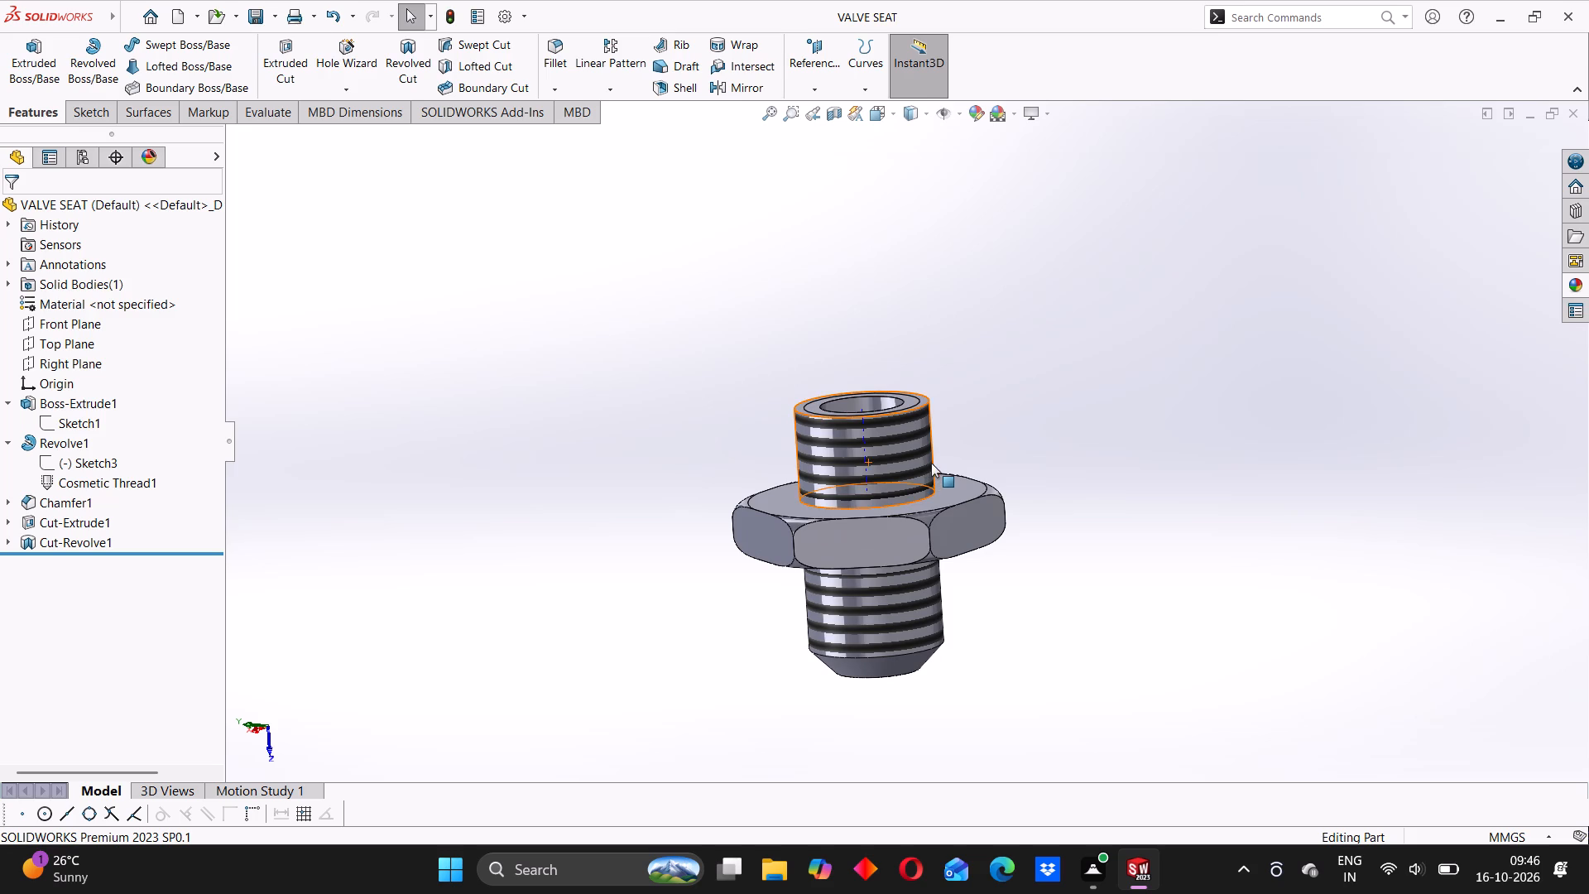
pyautogui.scroll(2, 905, 489)
pyautogui.scroll(-3, 876, 478)
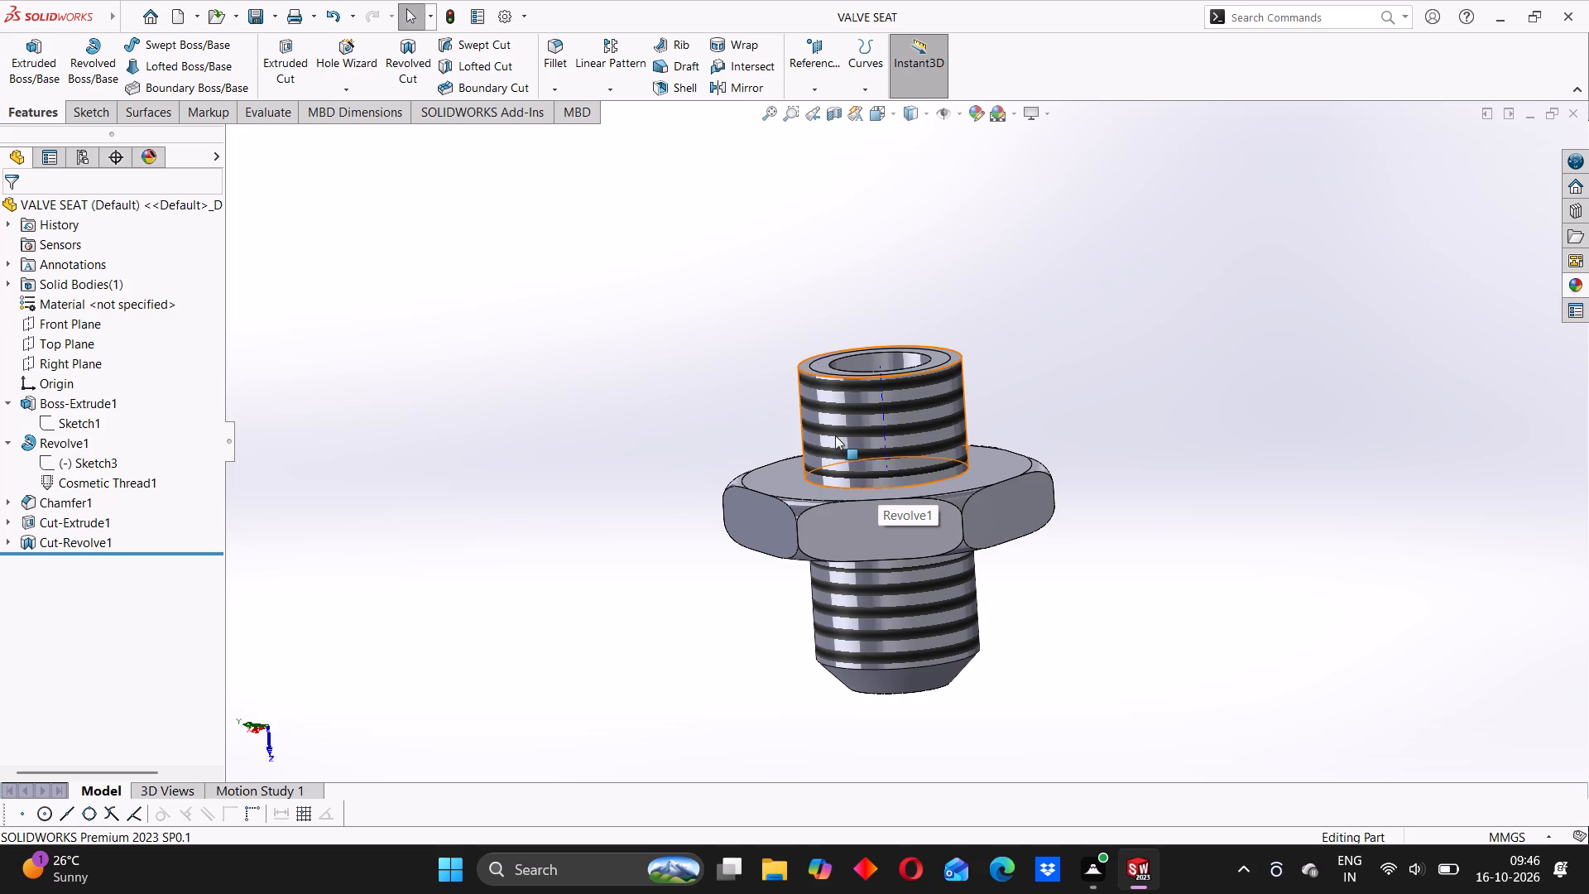
pyautogui.scroll(2, 912, 478)
pyautogui.moveTo(876, 492); pyautogui.dragTo(903, 466, button='middle')
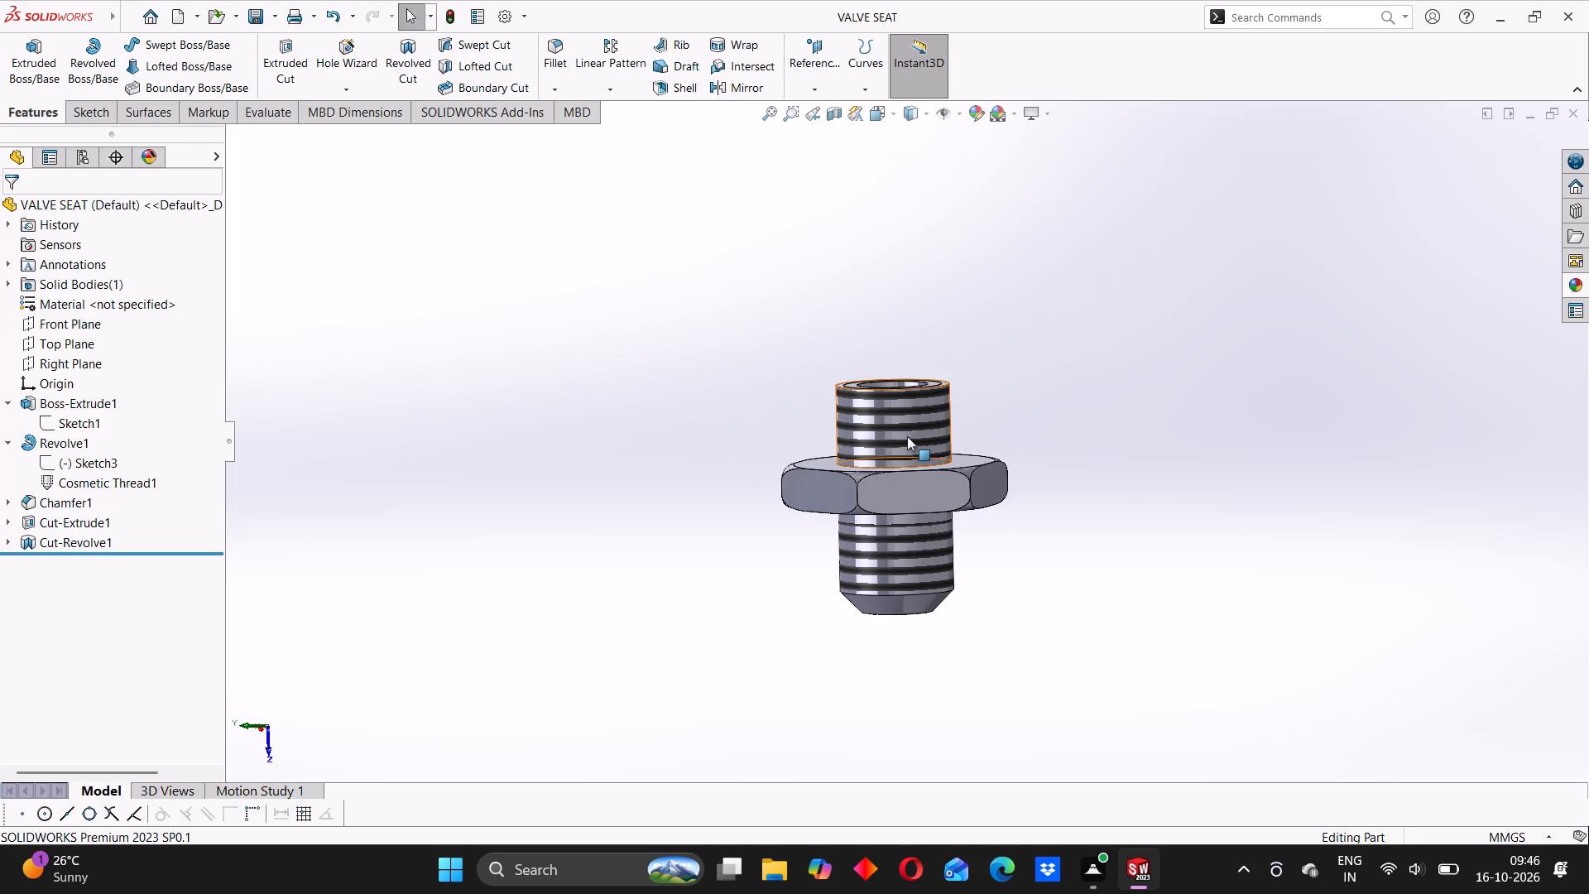
pyautogui.scroll(-2, 873, 442)
pyautogui.click(703, 464)
pyautogui.scroll(-4, 934, 406)
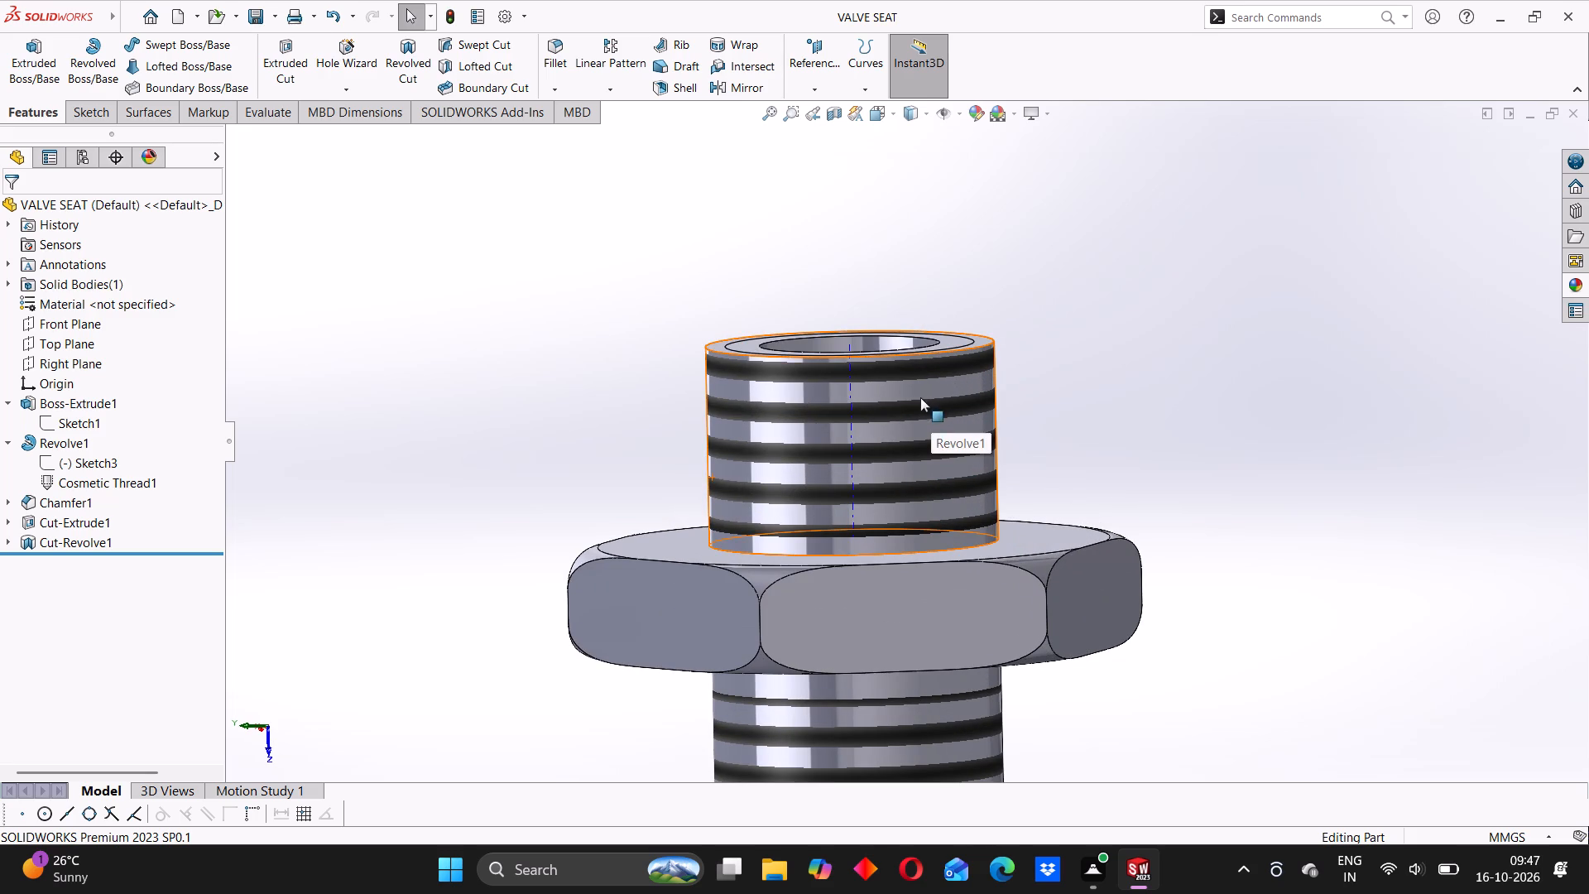
pyautogui.scroll(3, 879, 456)
pyautogui.moveTo(1140, 413); pyautogui.dragTo(1102, 449, button='middle')
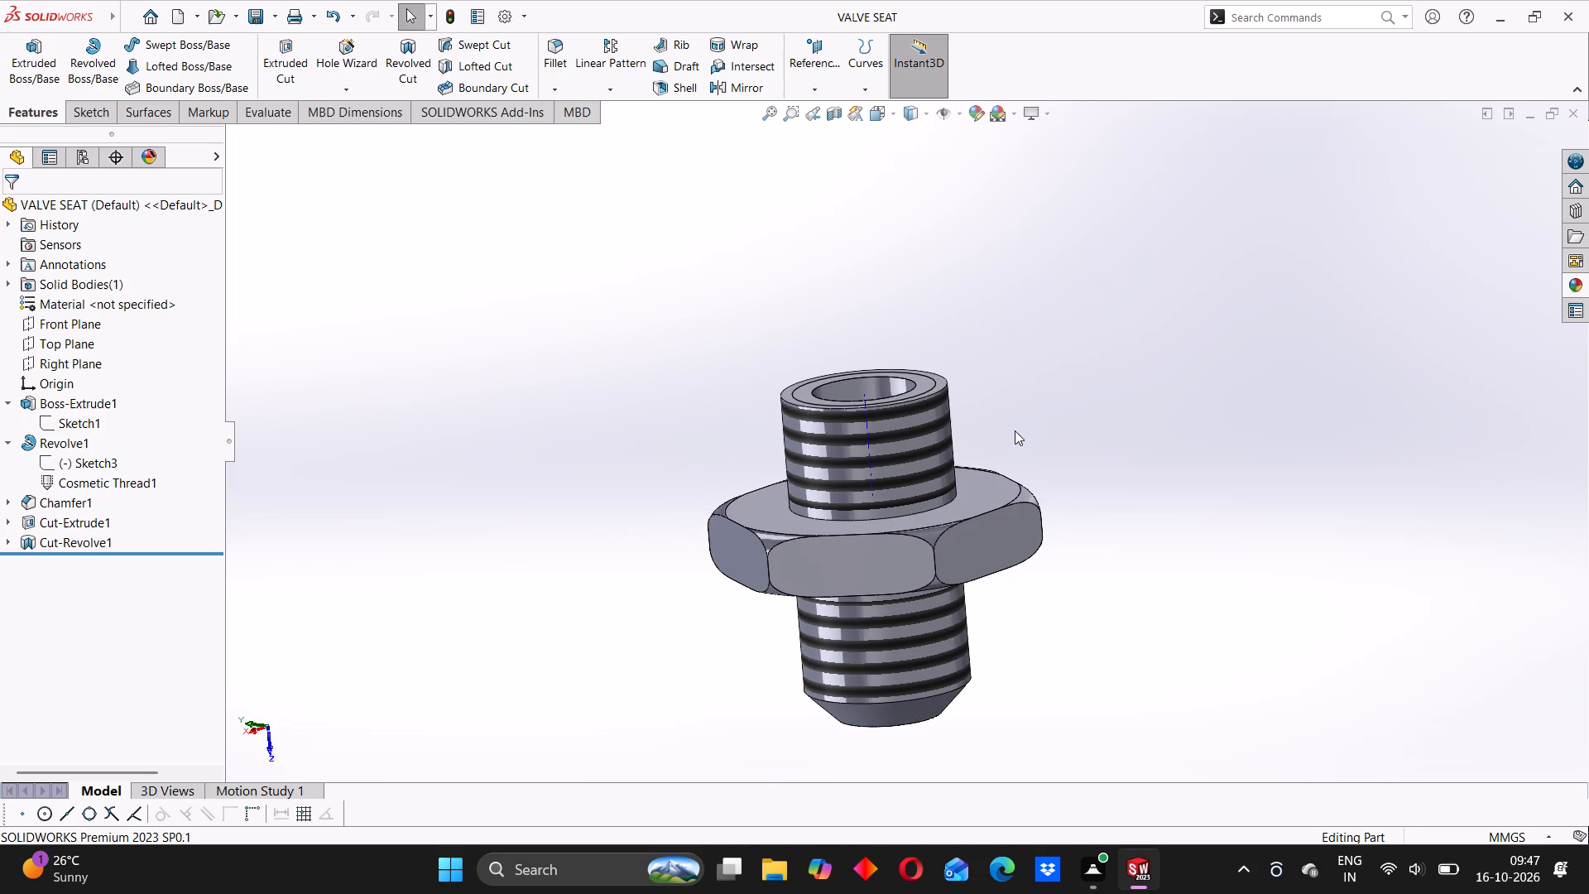
pyautogui.moveTo(1026, 407); pyautogui.dragTo(952, 617, button='middle')
pyautogui.scroll(1, 1026, 407)
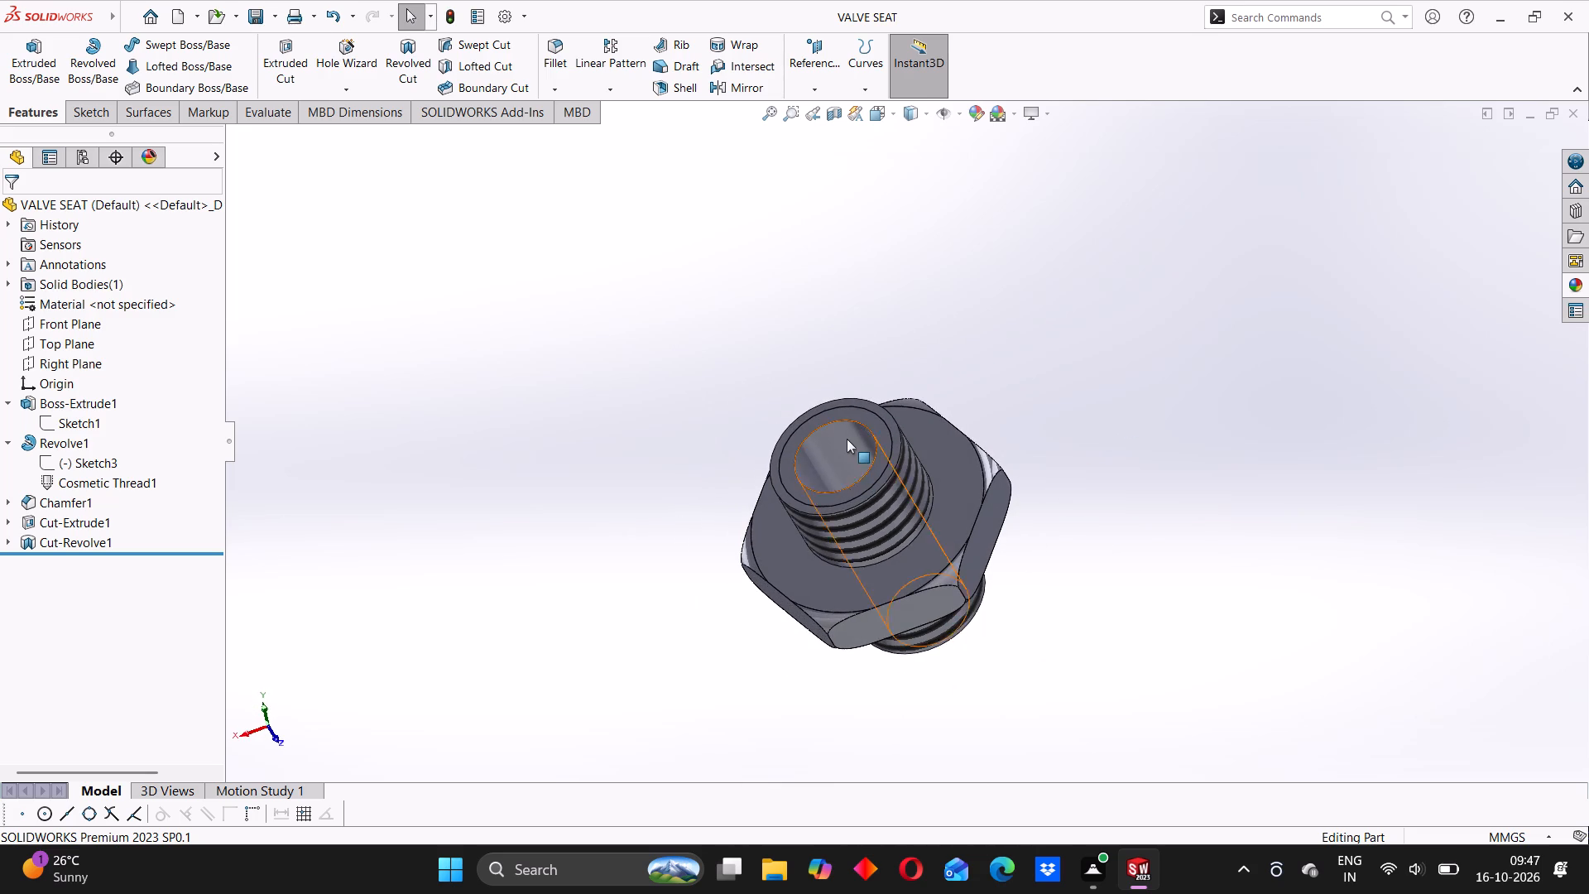
# Inspect the cosmetic thread on the end face around the bore, and view the fitting from other angles.
pyautogui.scroll(-4, 847, 439)
pyautogui.click(891, 372)
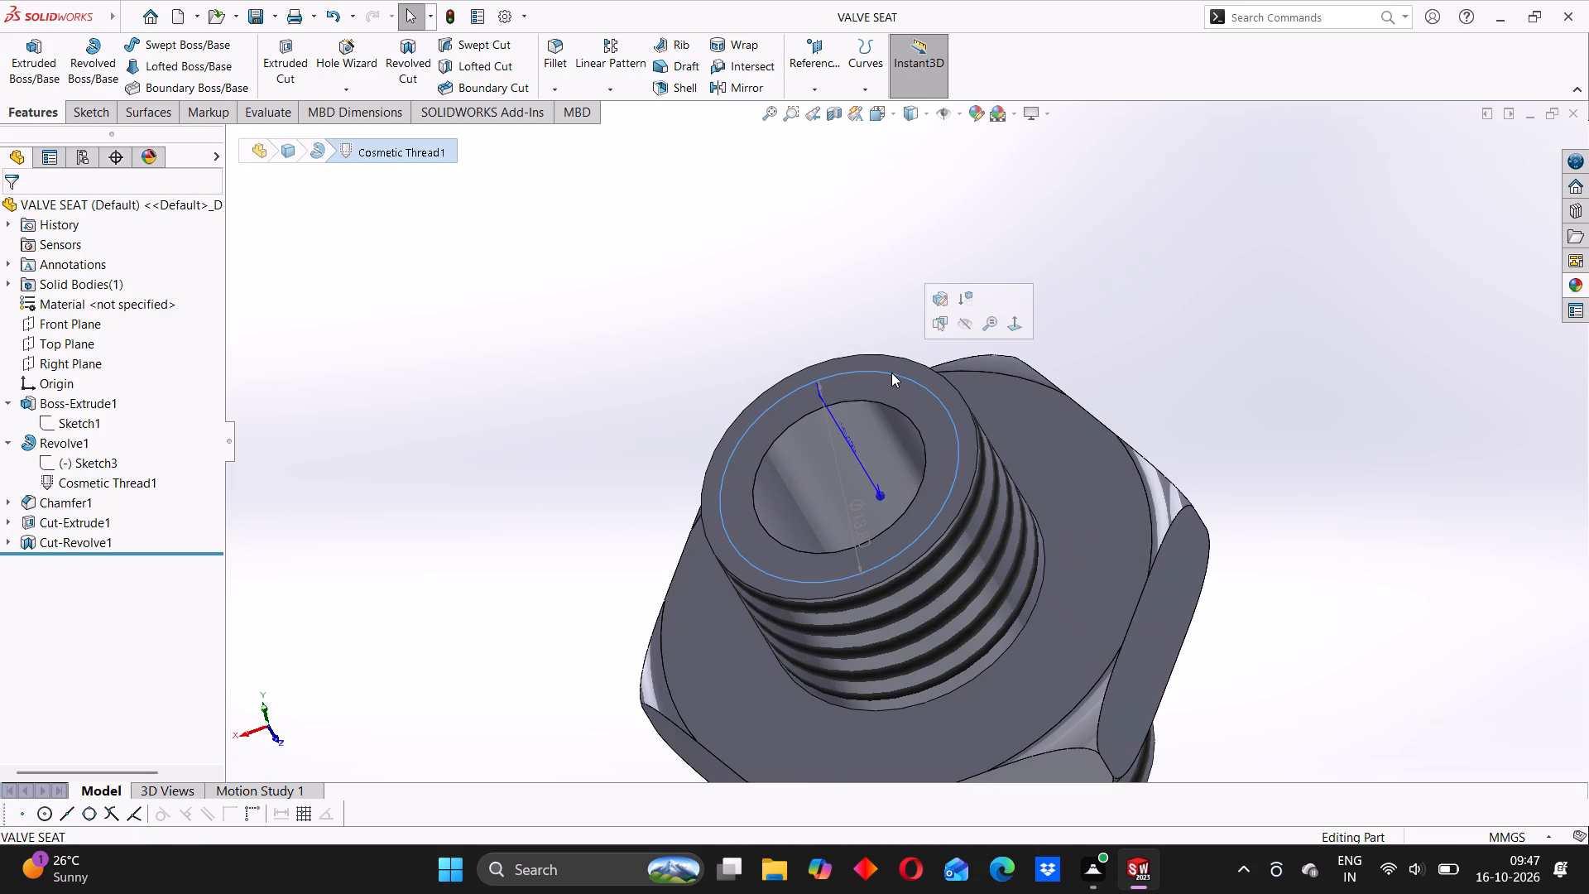
pyautogui.moveTo(828, 518); pyautogui.dragTo(886, 448, button='middle')
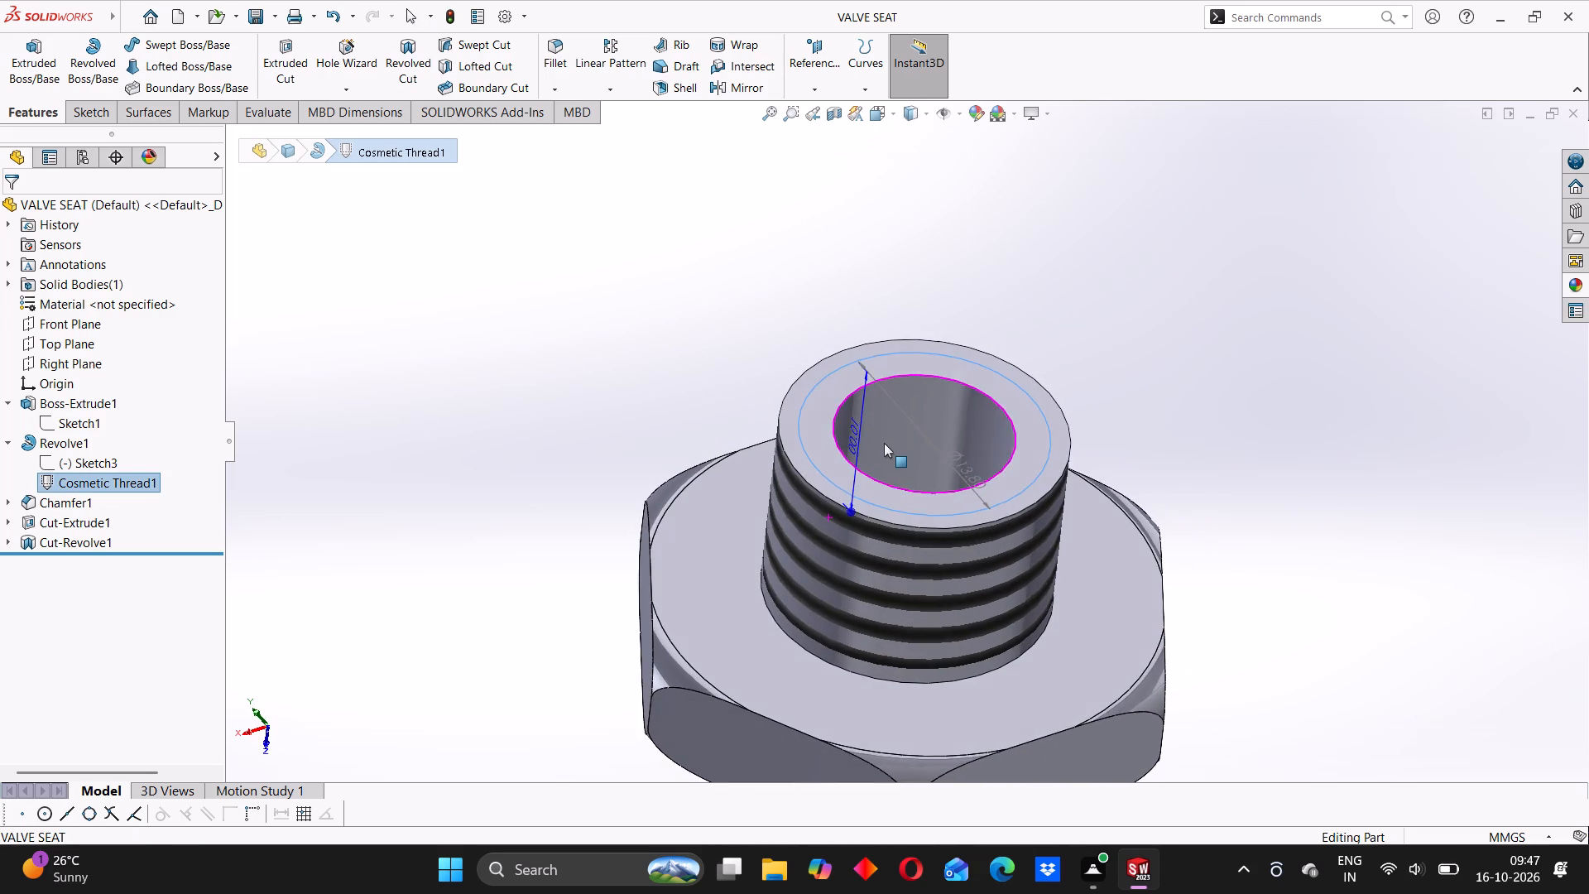
pyautogui.scroll(-4, 872, 435)
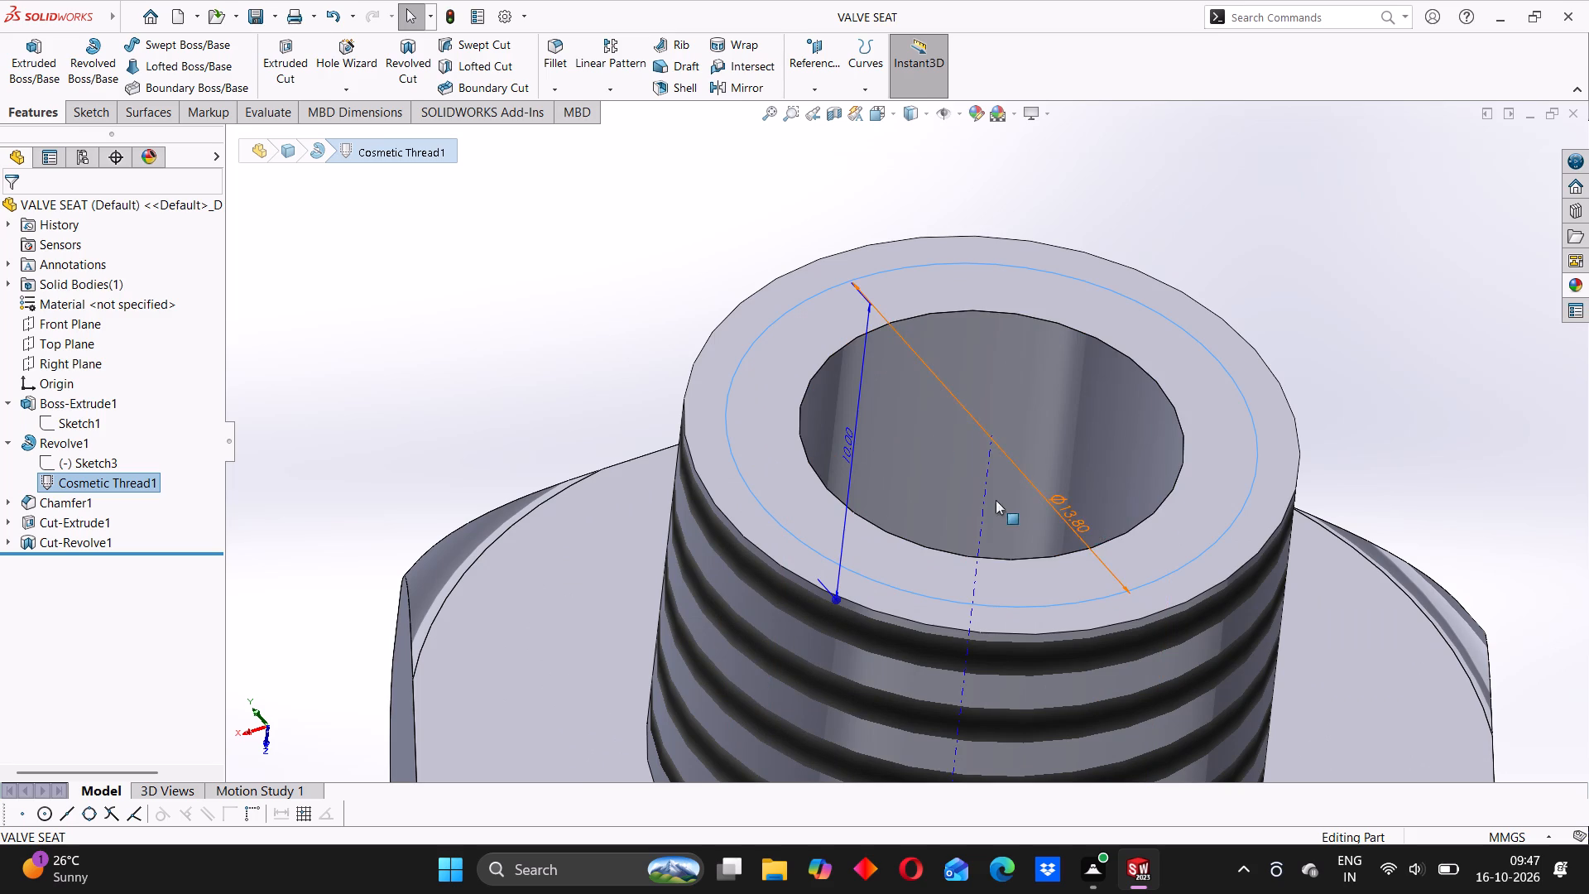
pyautogui.scroll(4, 949, 455)
pyautogui.click(694, 264)
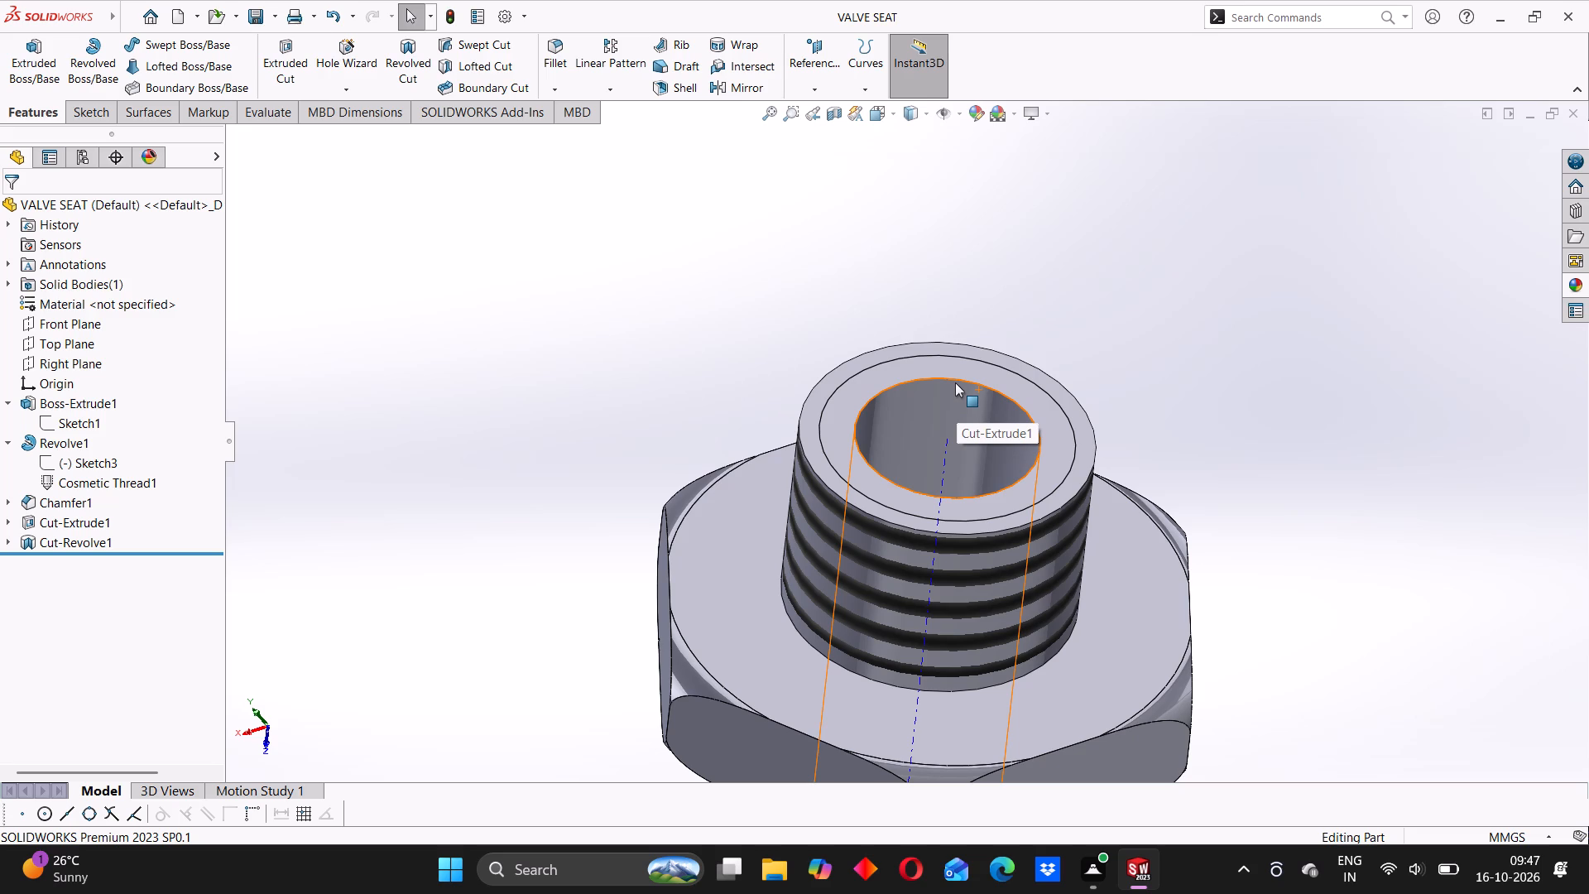
pyautogui.scroll(5, 932, 492)
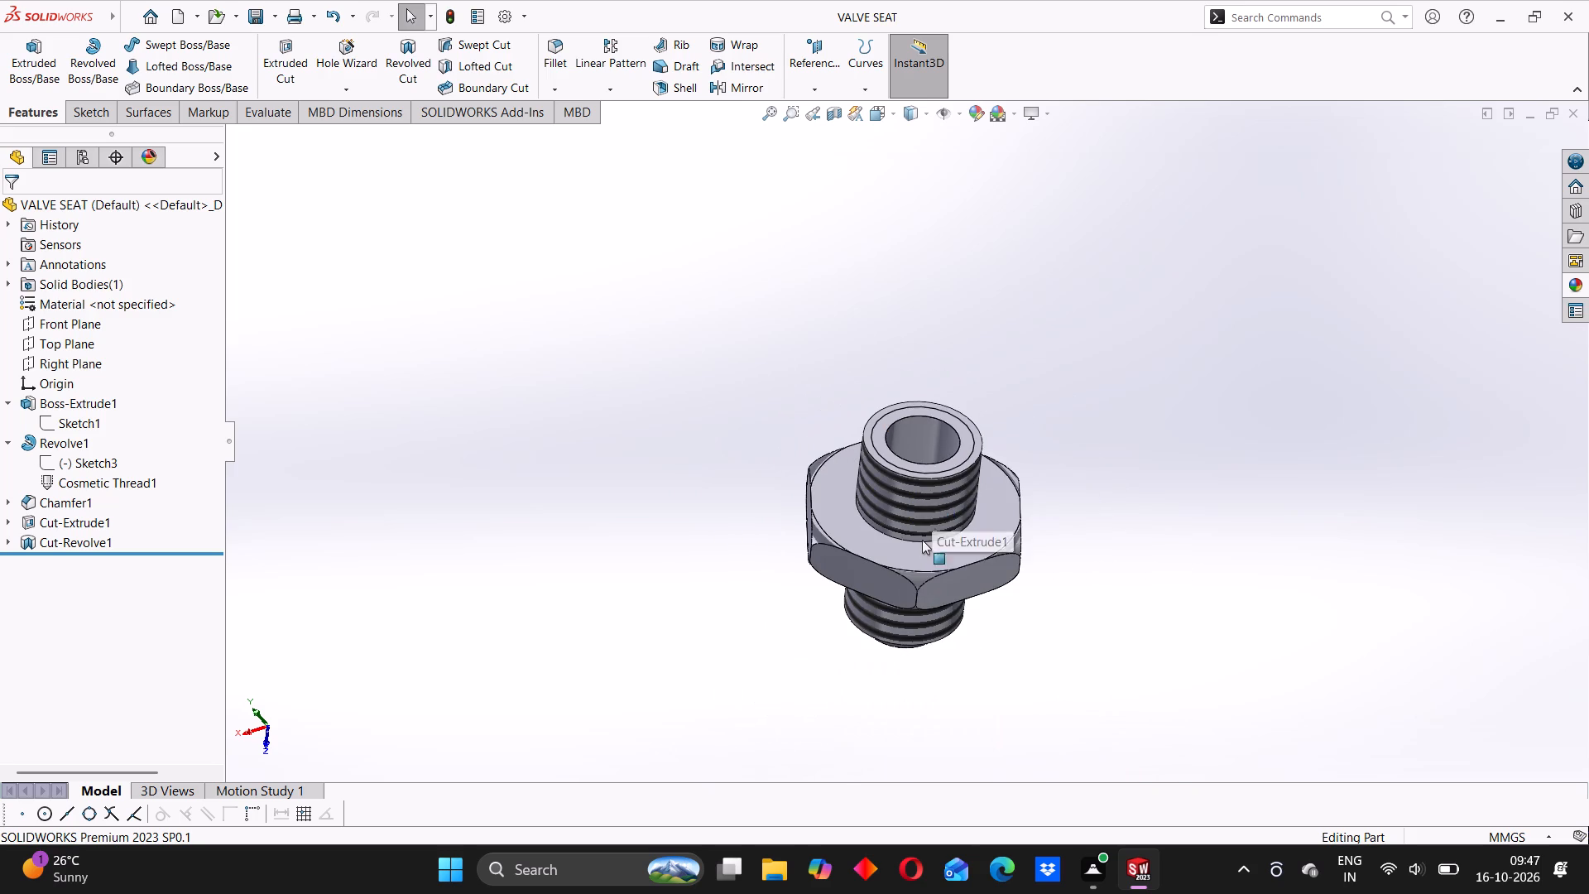
pyautogui.moveTo(922, 540); pyautogui.dragTo(936, 456, button='middle')
pyautogui.scroll(-2, 905, 401)
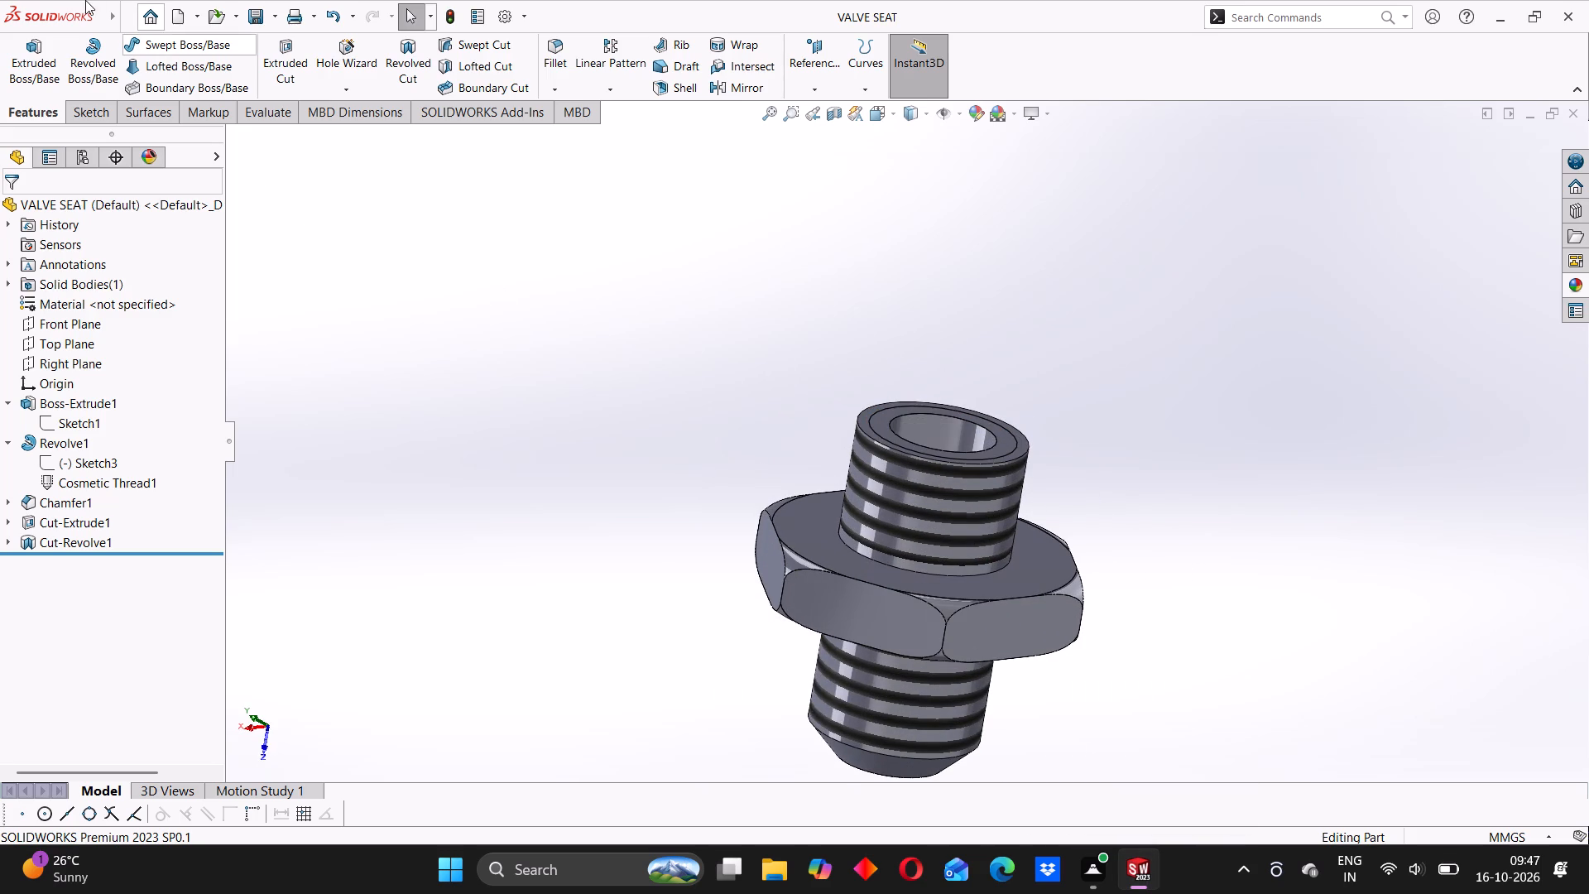
pyautogui.click(648, 219)
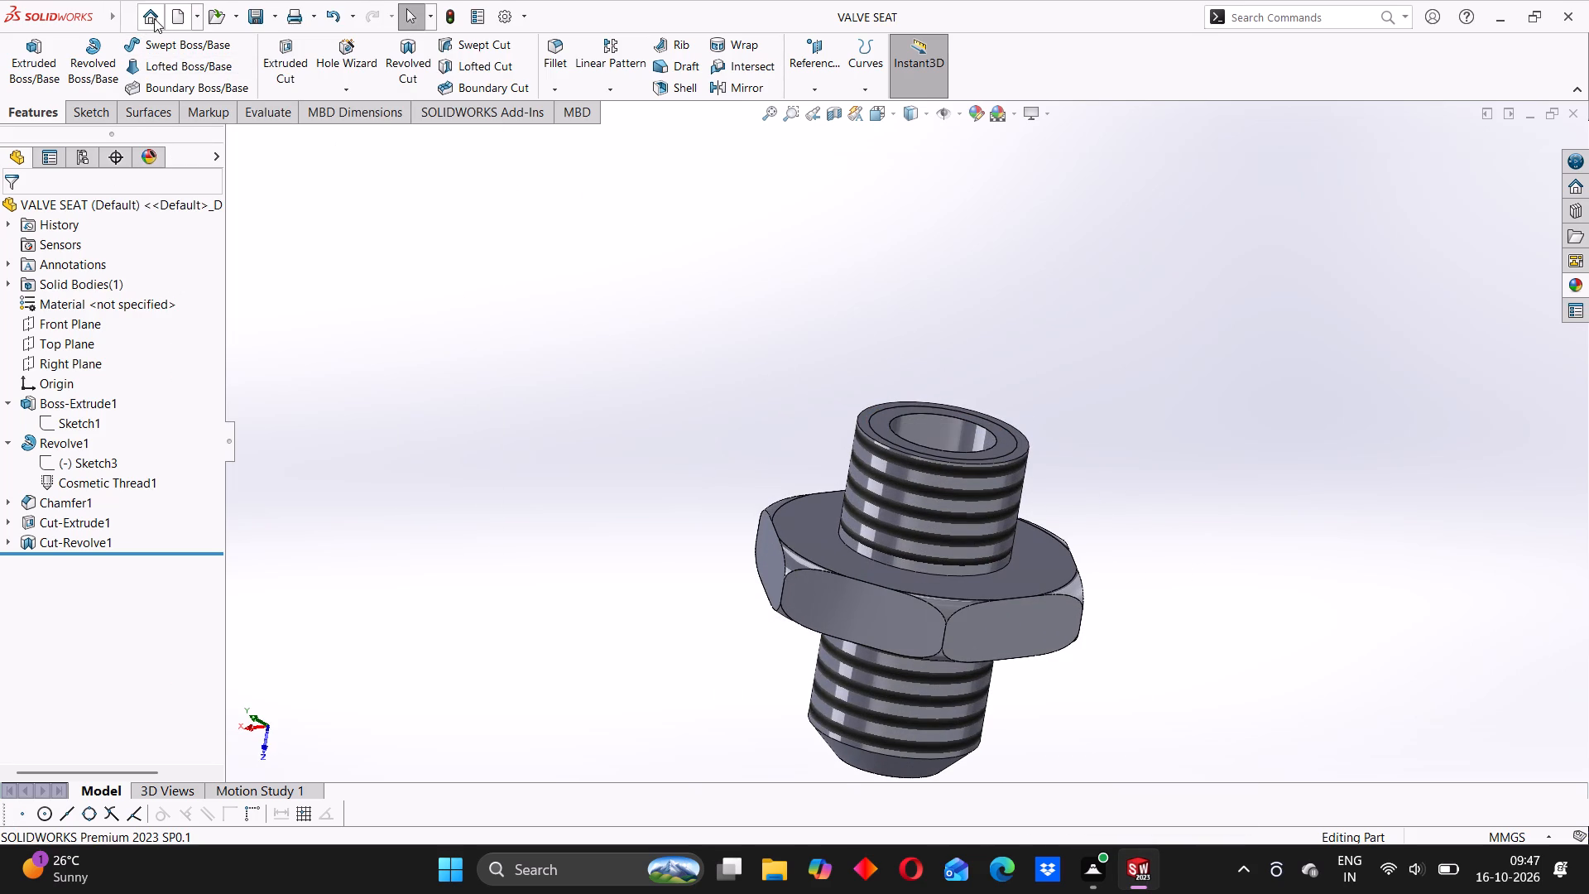
# Create a new part document.
pyautogui.click(154, 18)
pyautogui.click(462, 307)
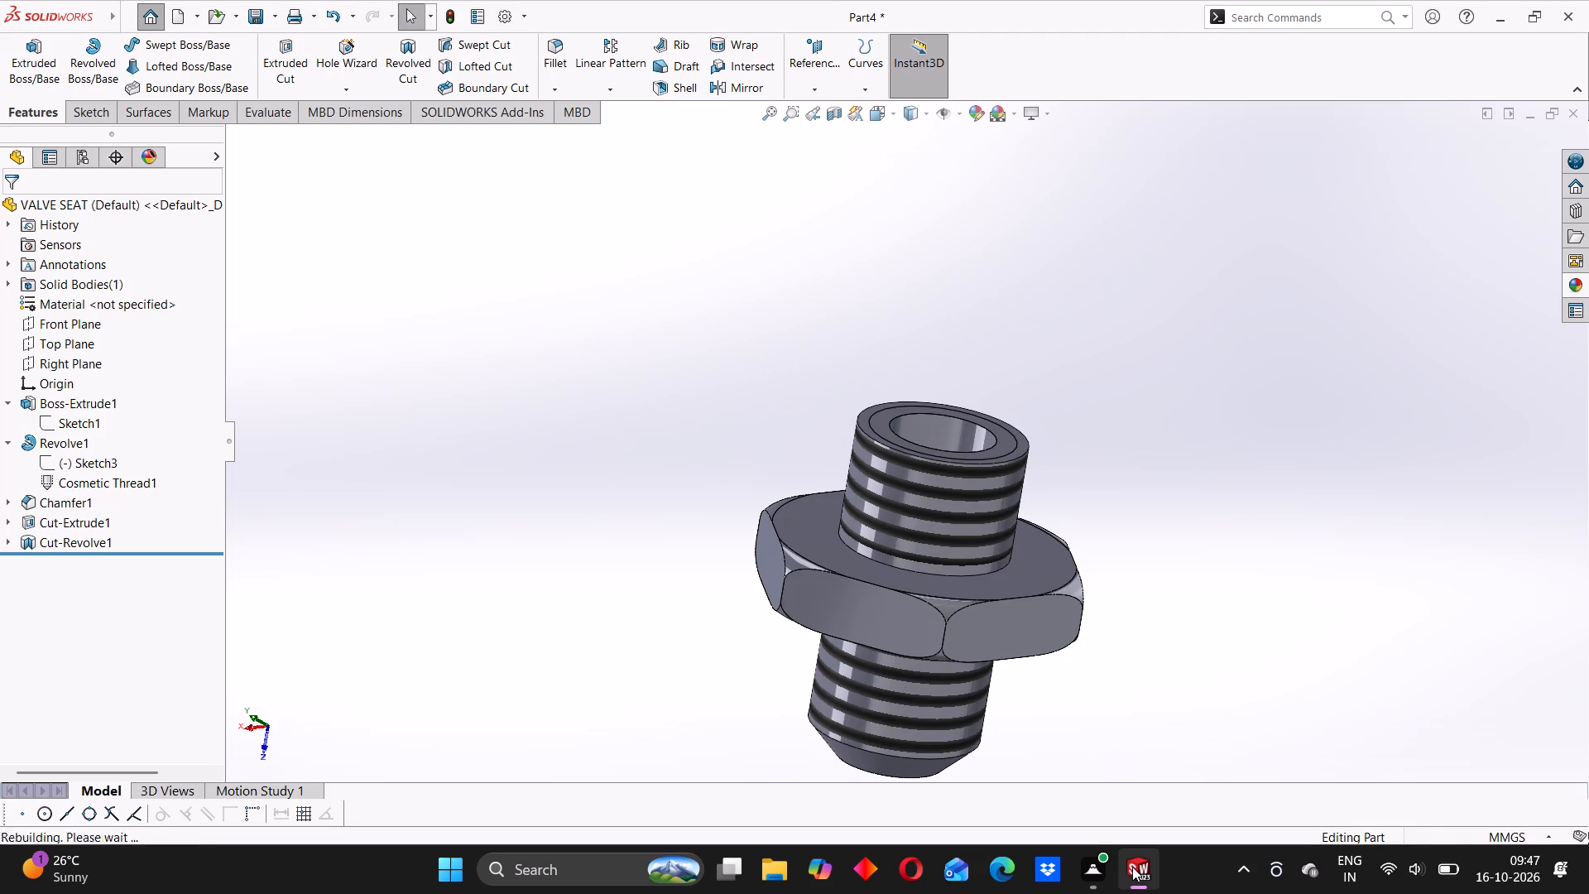
pyautogui.click(1309, 588)
pyautogui.click(1083, 788)
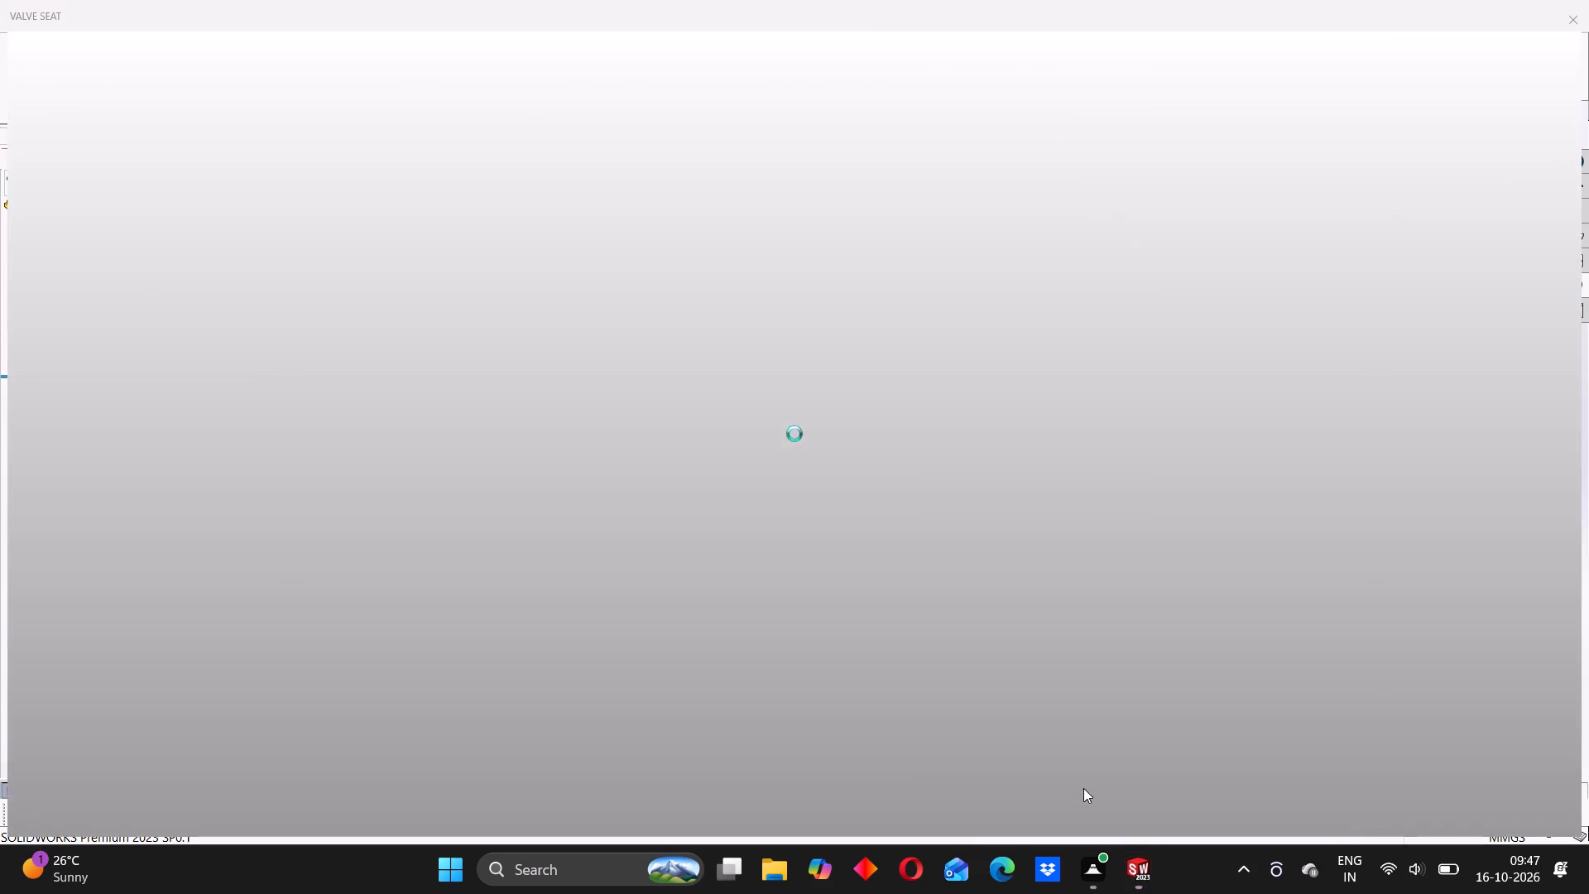
pyautogui.click(1573, 119)
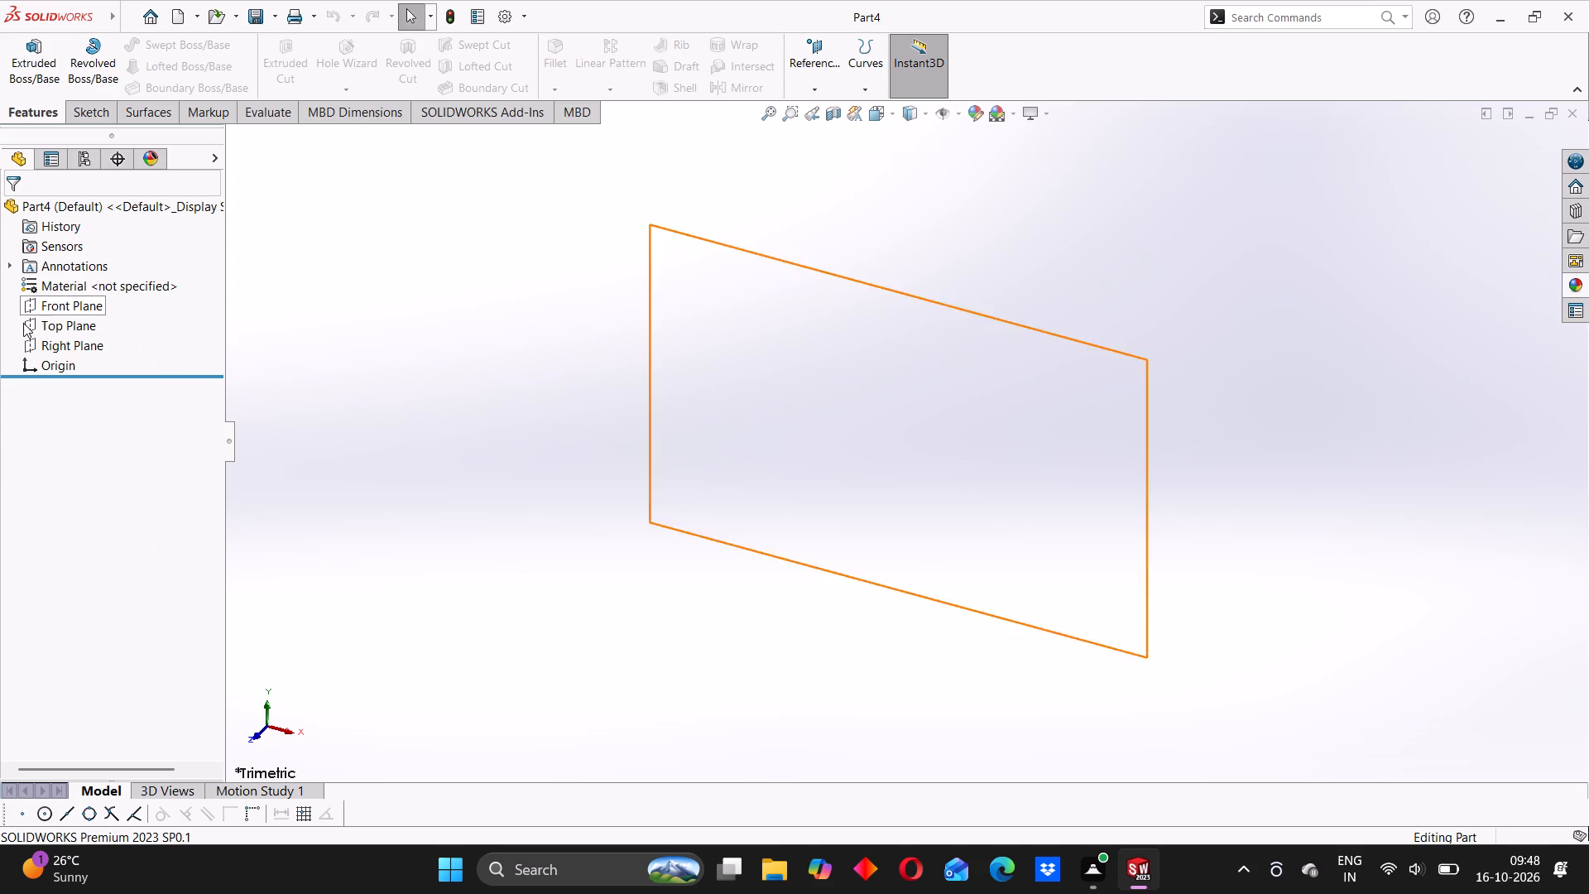
# Start a sketch on the Front Plane and draw a vertical centerline about 83 mm long up from the origin.
pyautogui.click(92, 303)
pyautogui.click(335, 351)
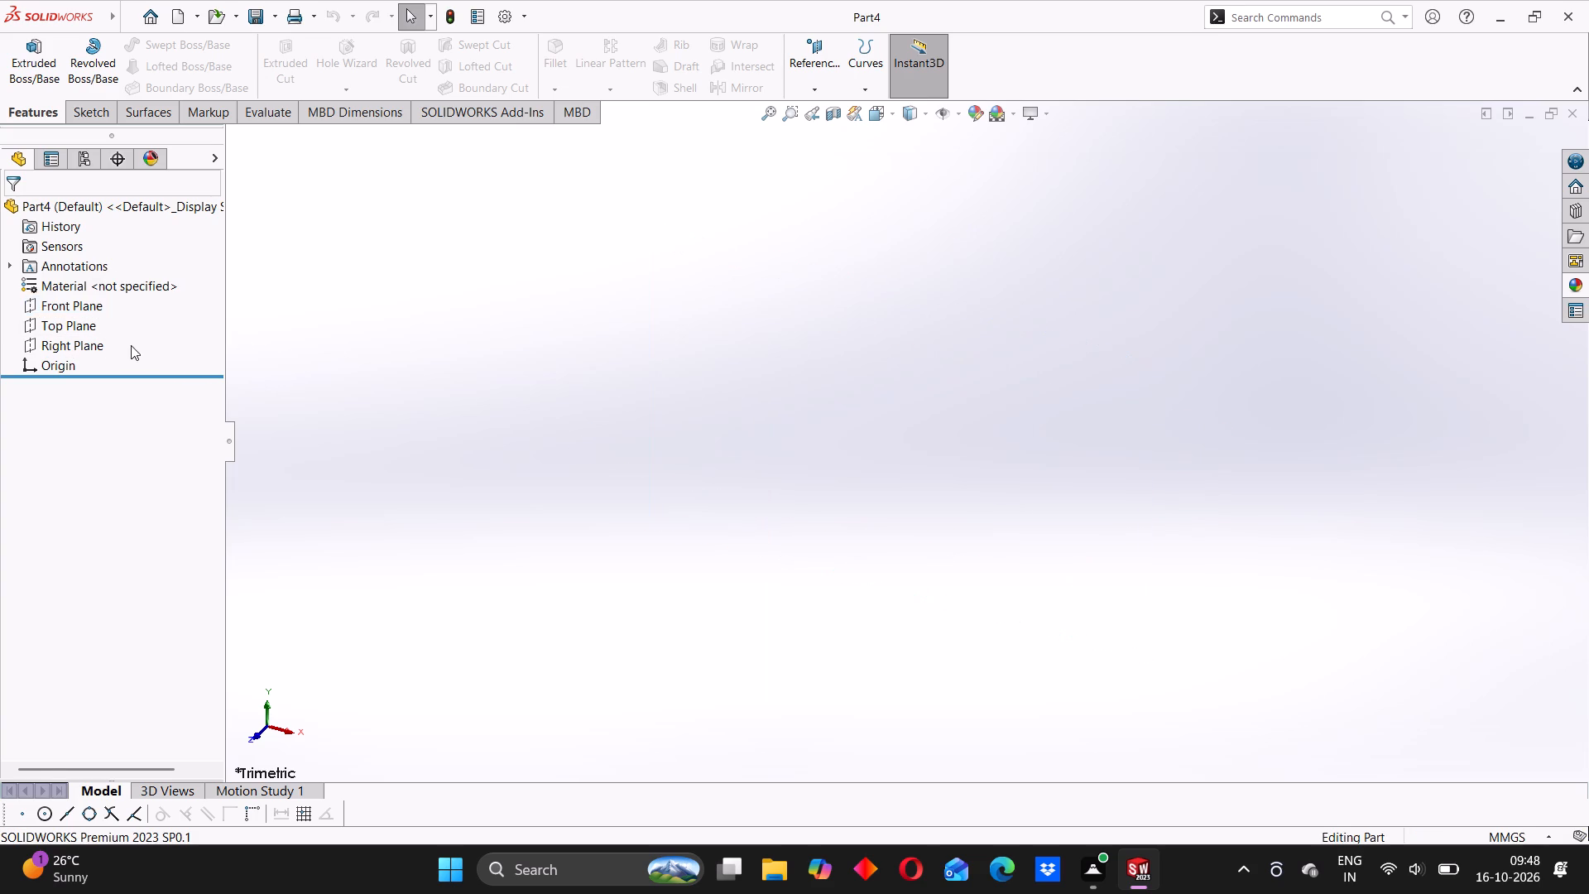
pyautogui.scroll(-4, 127, 340)
pyautogui.scroll(4, 89, 322)
pyautogui.click(83, 302)
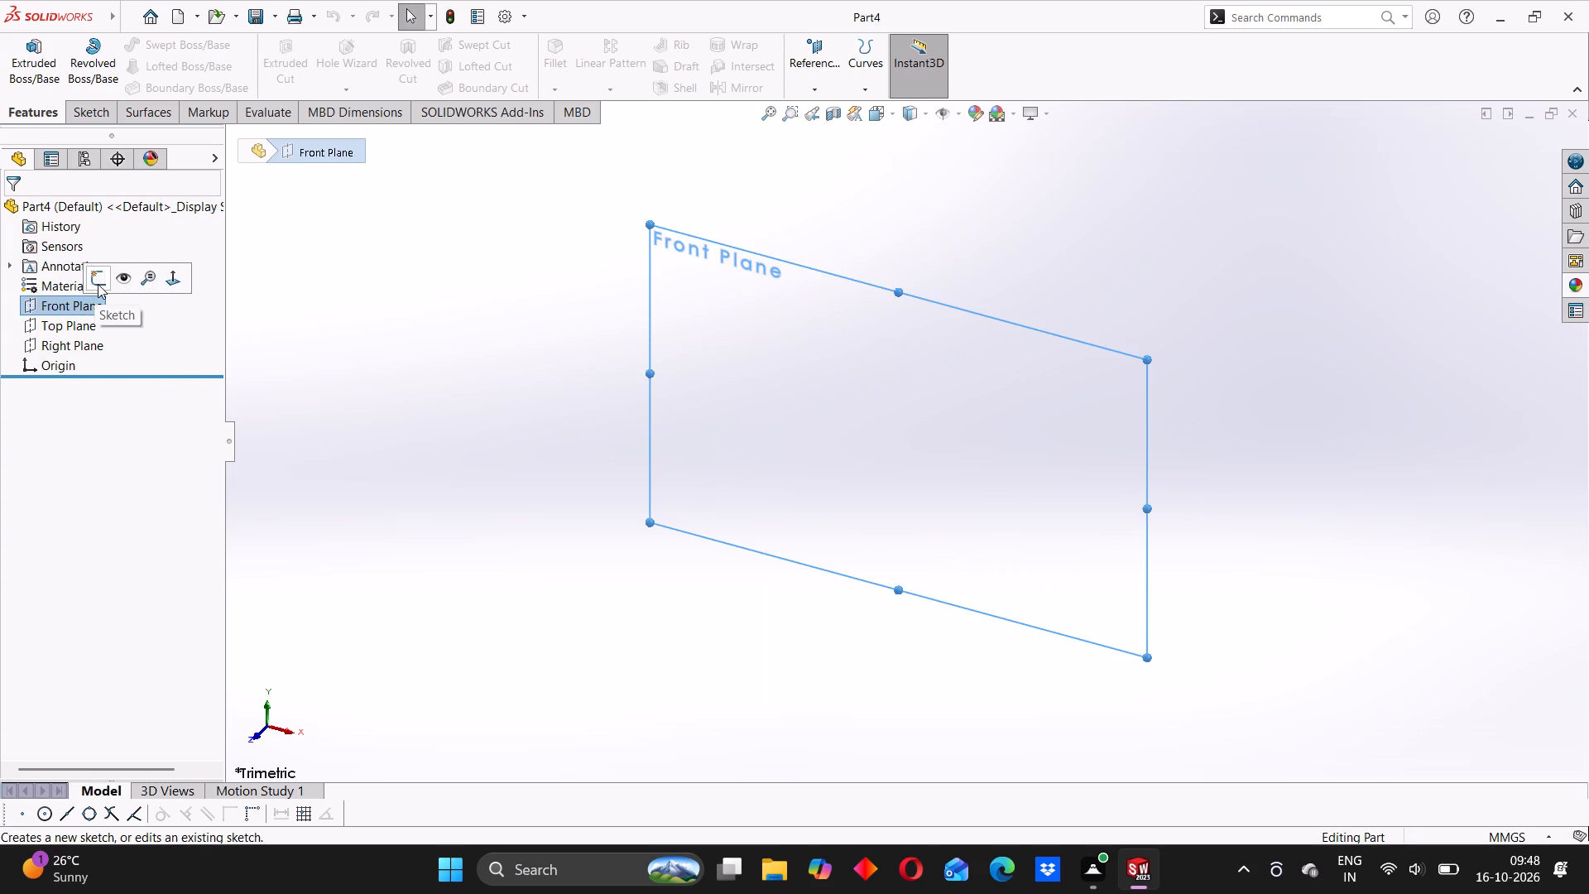
pyautogui.click(100, 276)
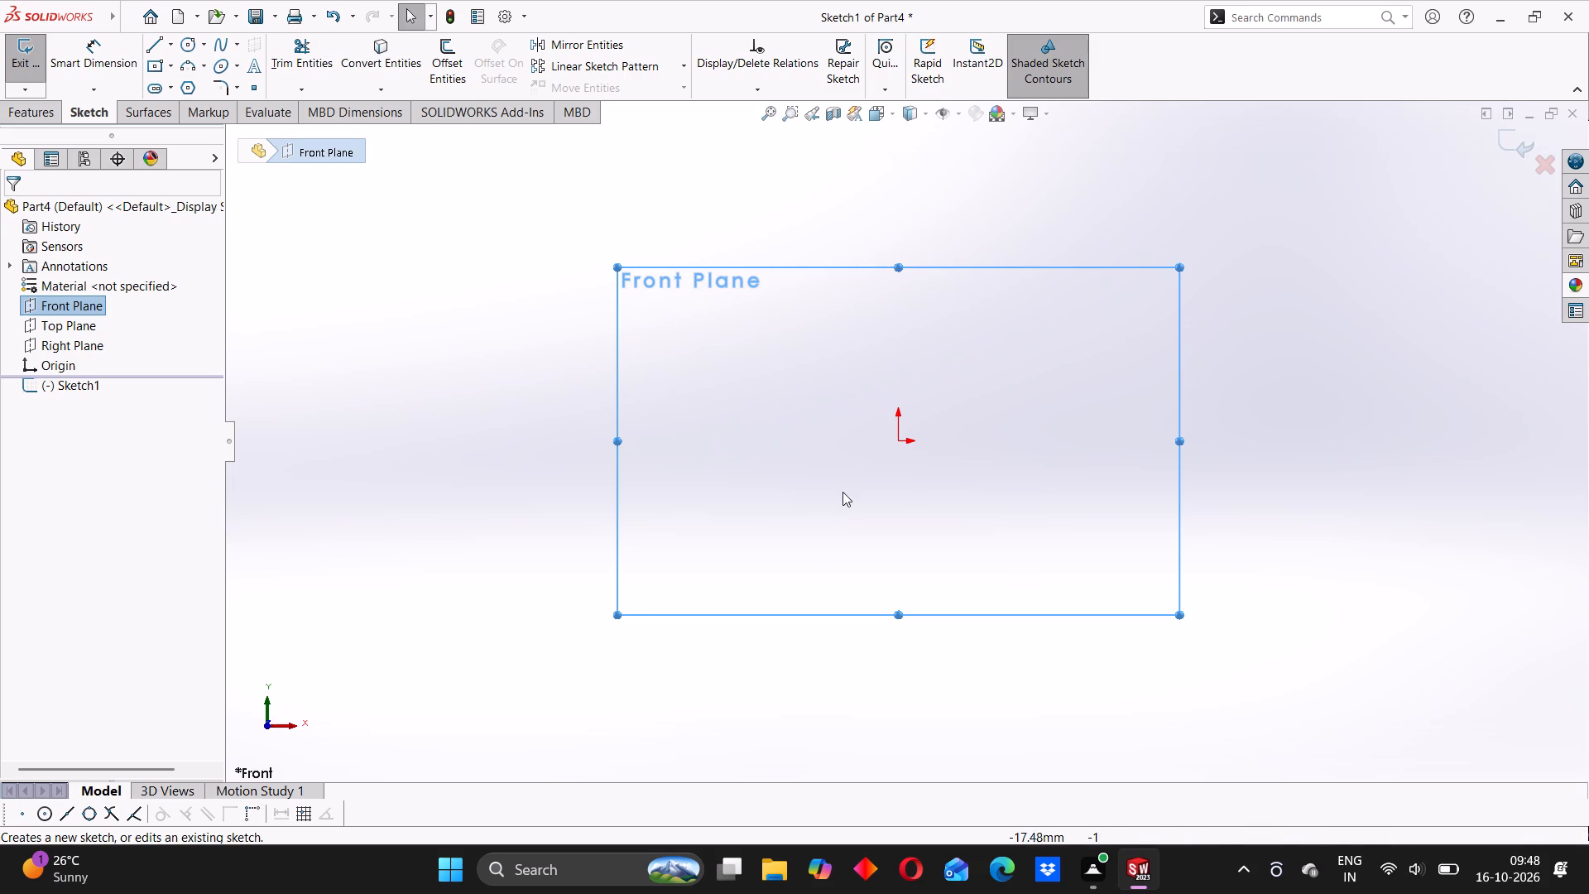
pyautogui.click(168, 44)
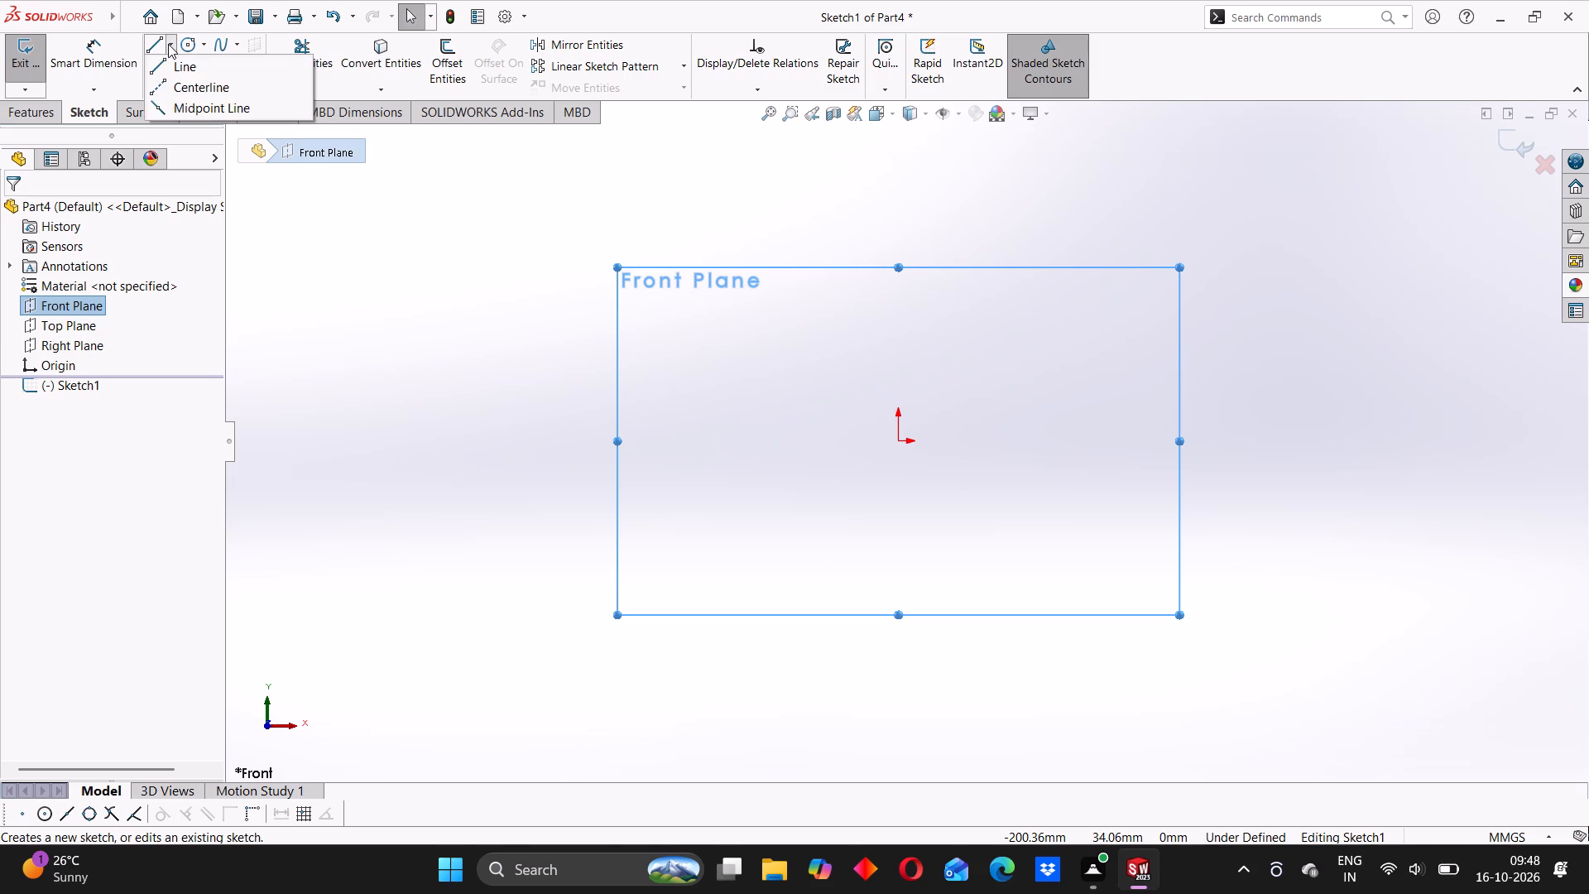
pyautogui.click(185, 89)
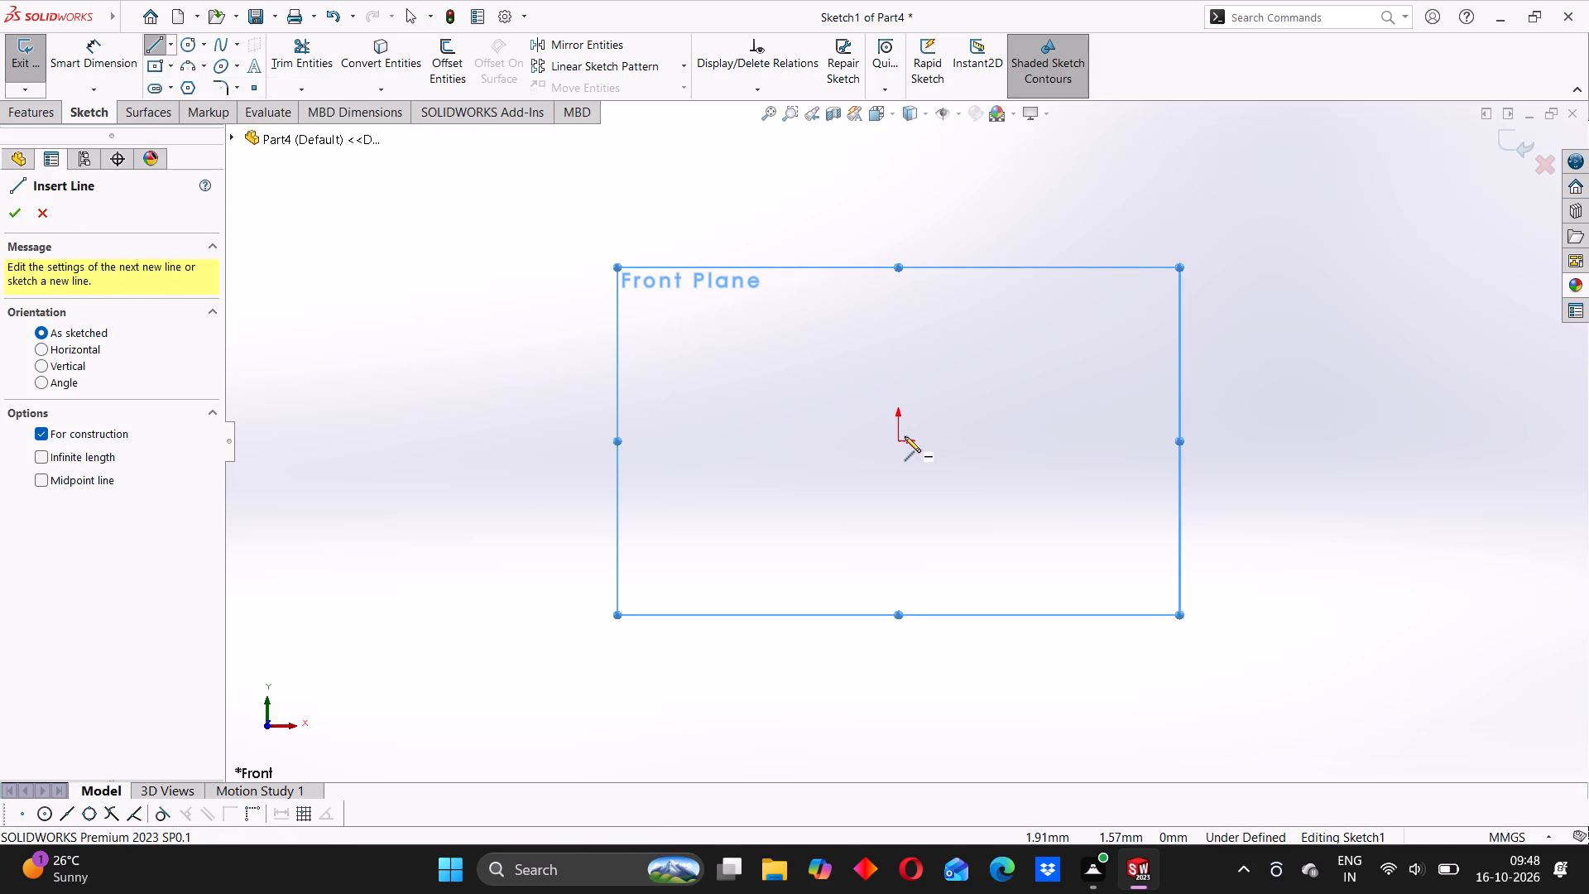
pyautogui.click(899, 439)
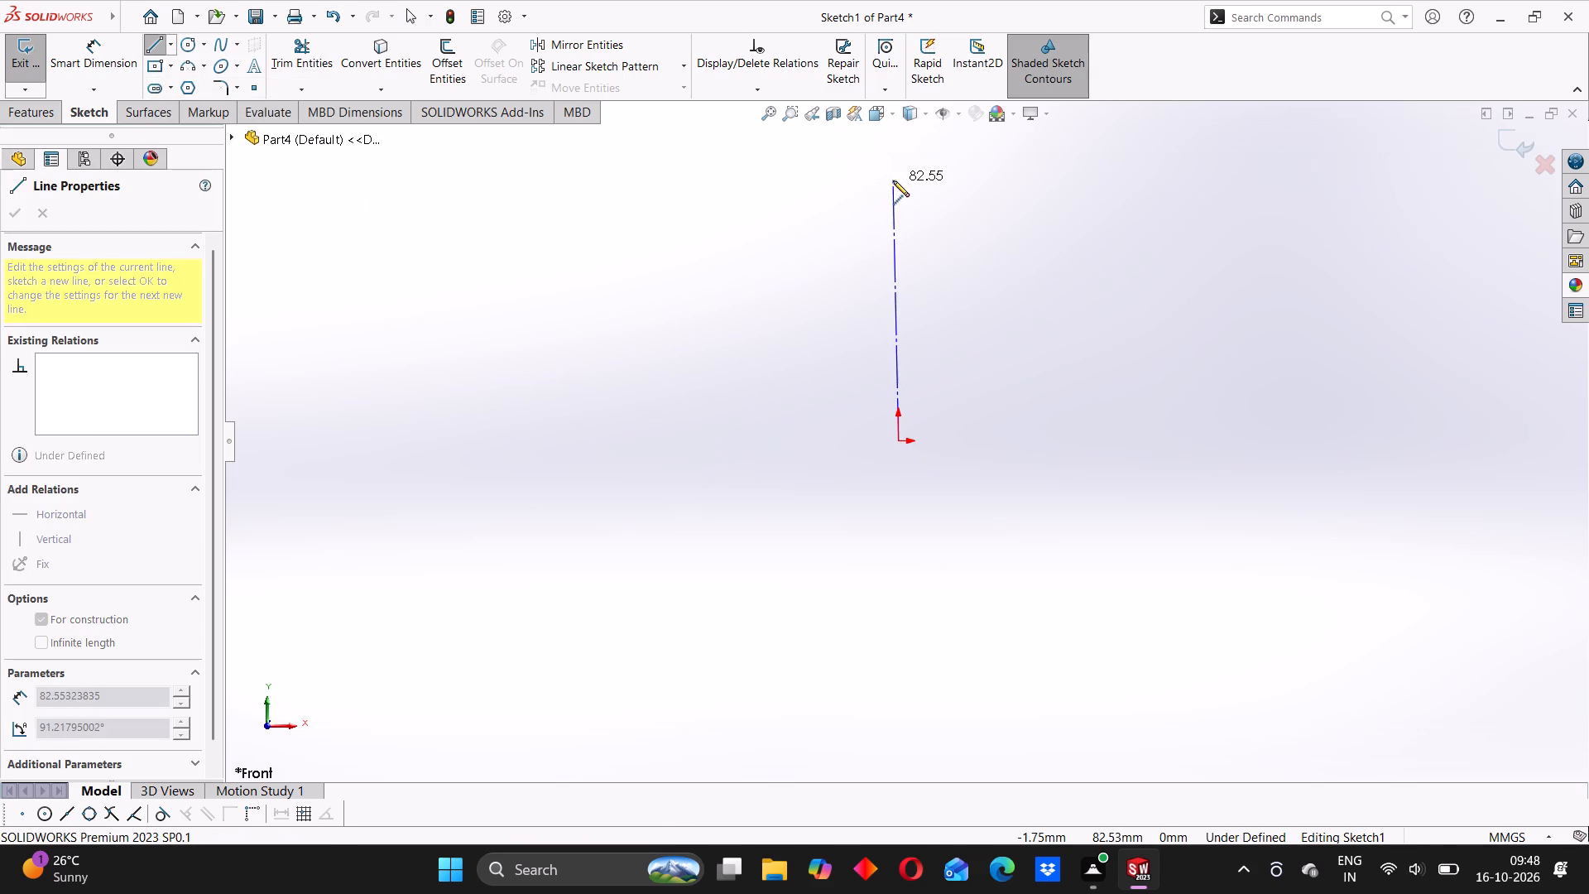
pyautogui.click(900, 179)
pyautogui.rightClick(690, 235)
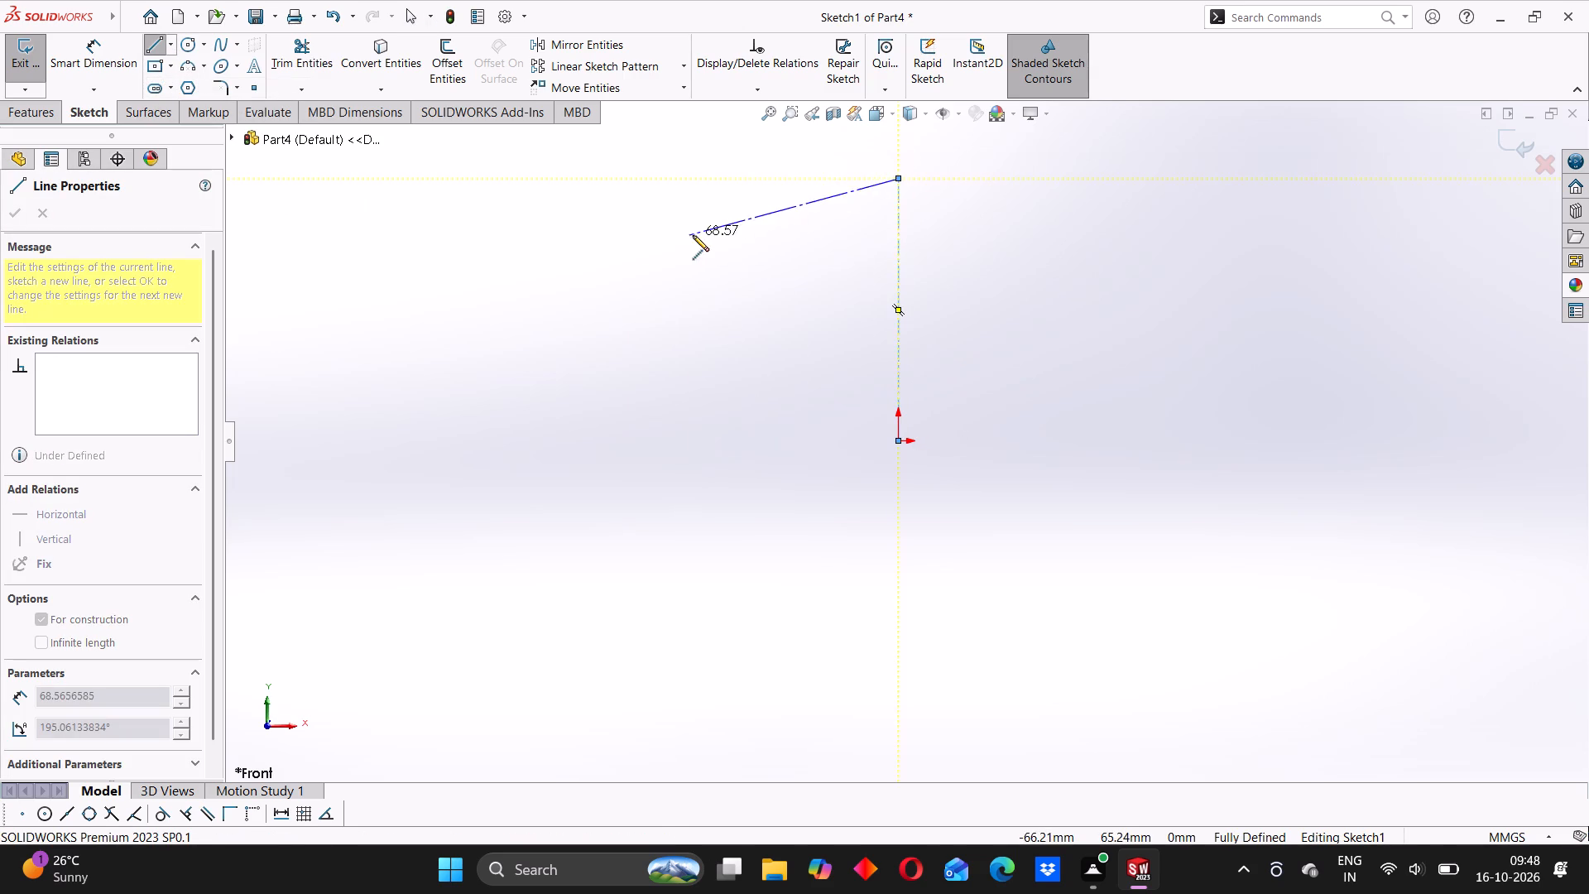
pyautogui.click(714, 243)
# Sketch a stepped half-profile from origin to centerline top: base about 44 mm wide, 28 mm high; upper section about 38 mm wide, 55 mm high.
pyautogui.click(158, 47)
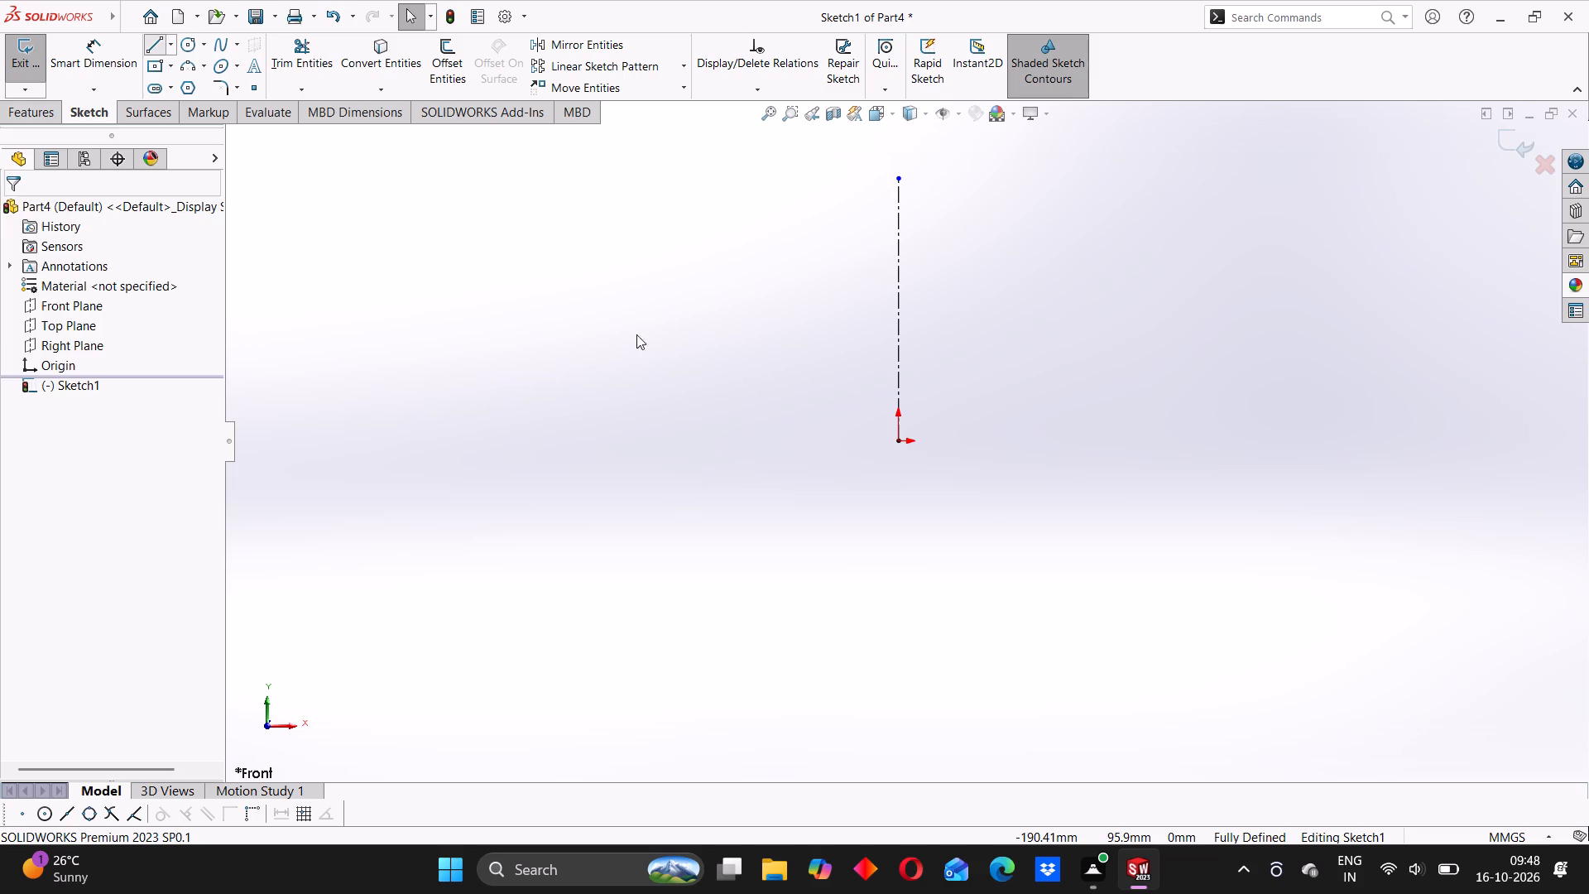
pyautogui.scroll(-3, 895, 400)
pyautogui.scroll(3, 895, 399)
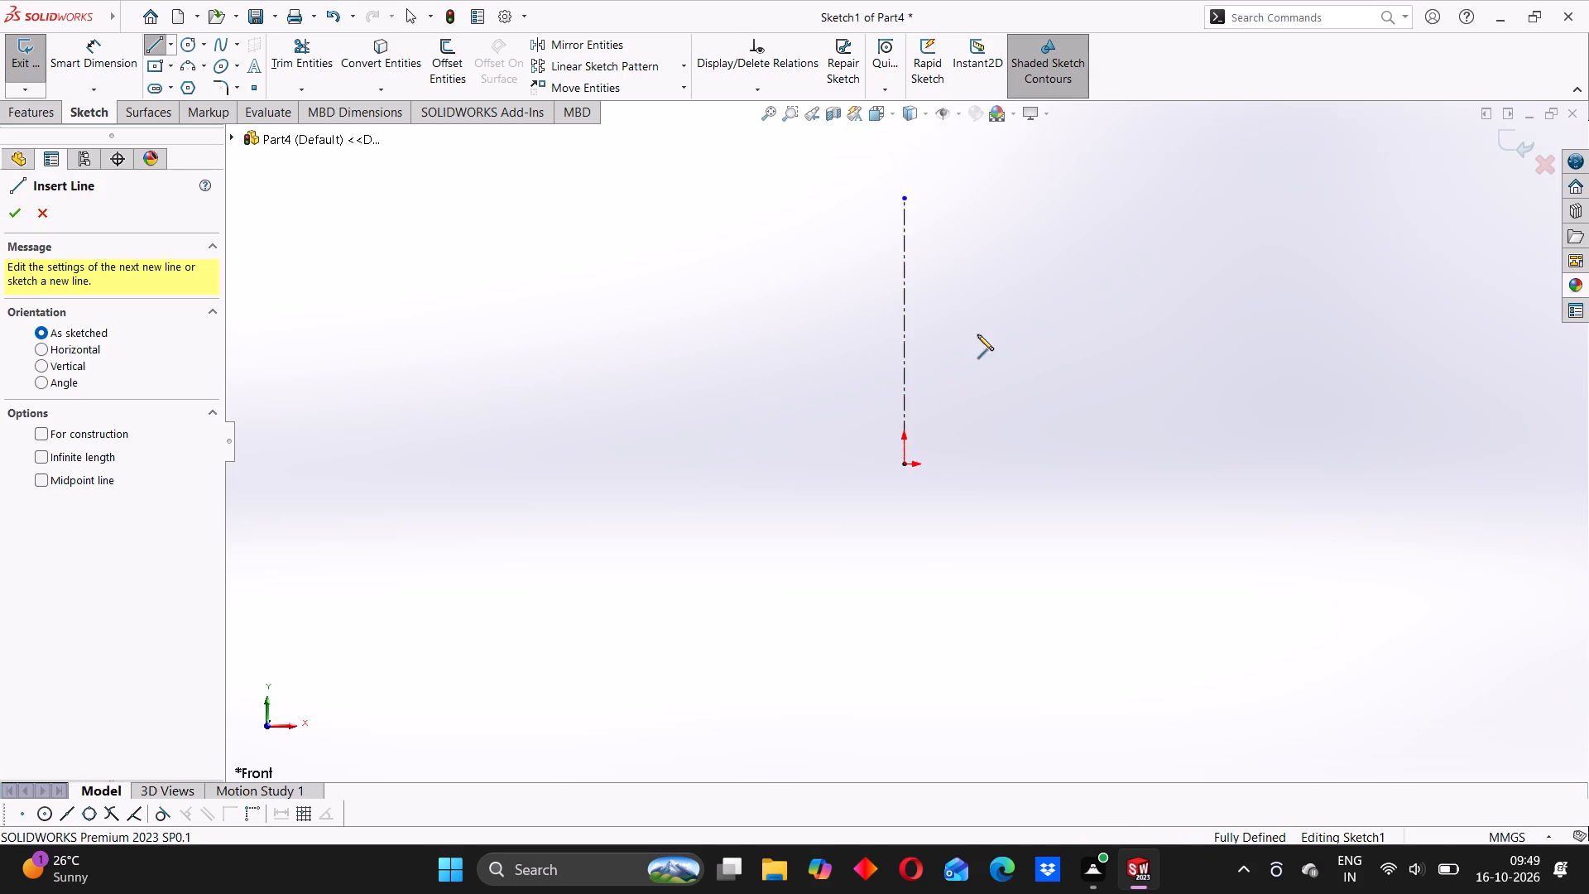
pyautogui.scroll(3, 978, 334)
pyautogui.scroll(-2, 918, 343)
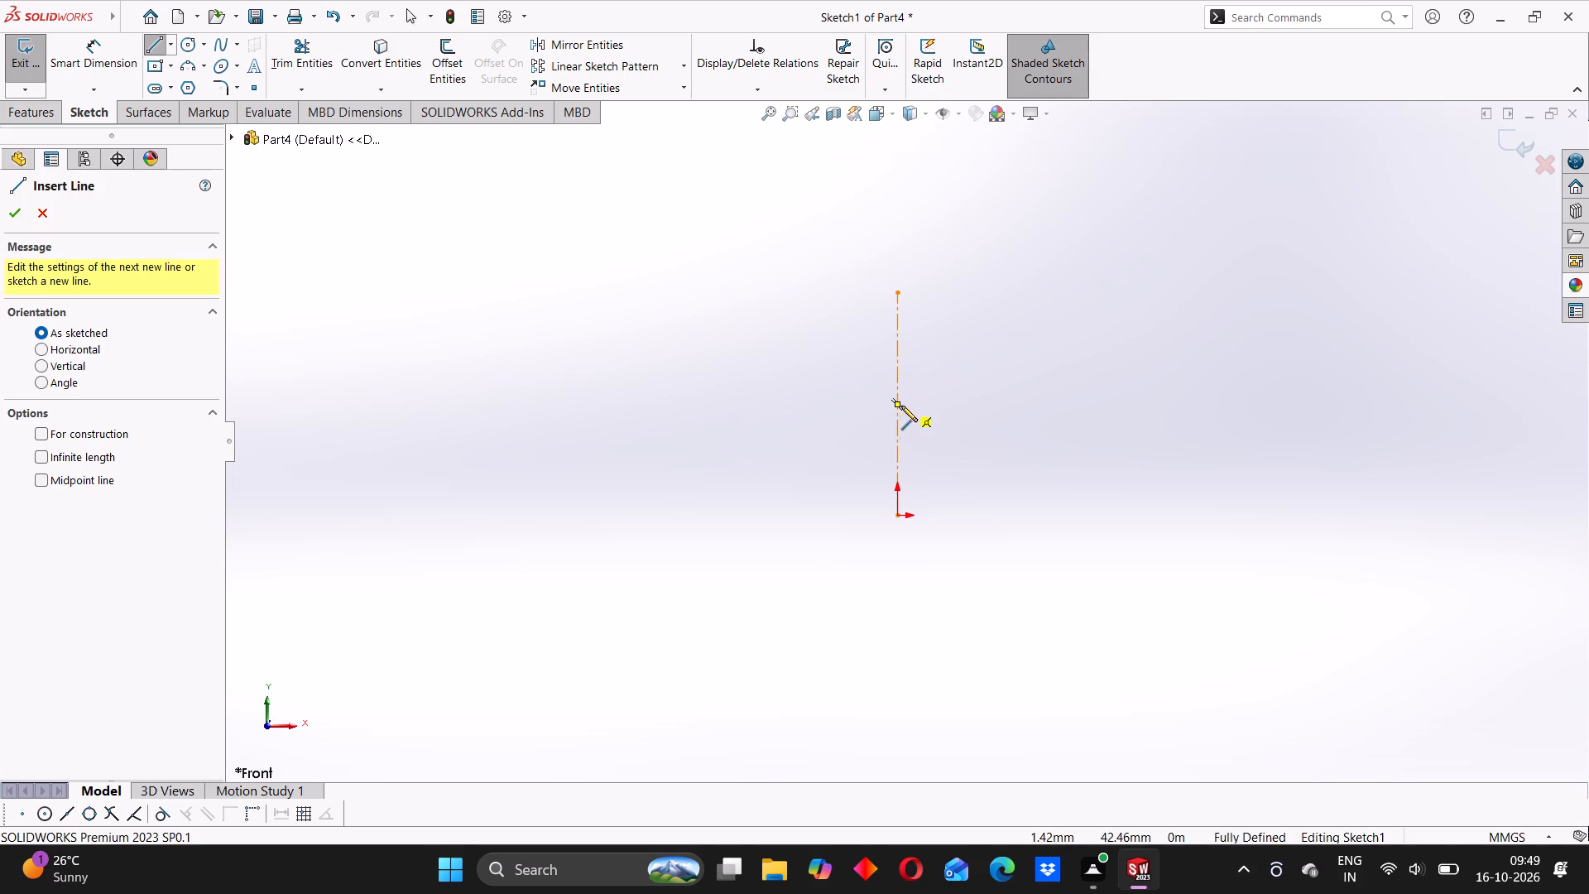
pyautogui.click(896, 515)
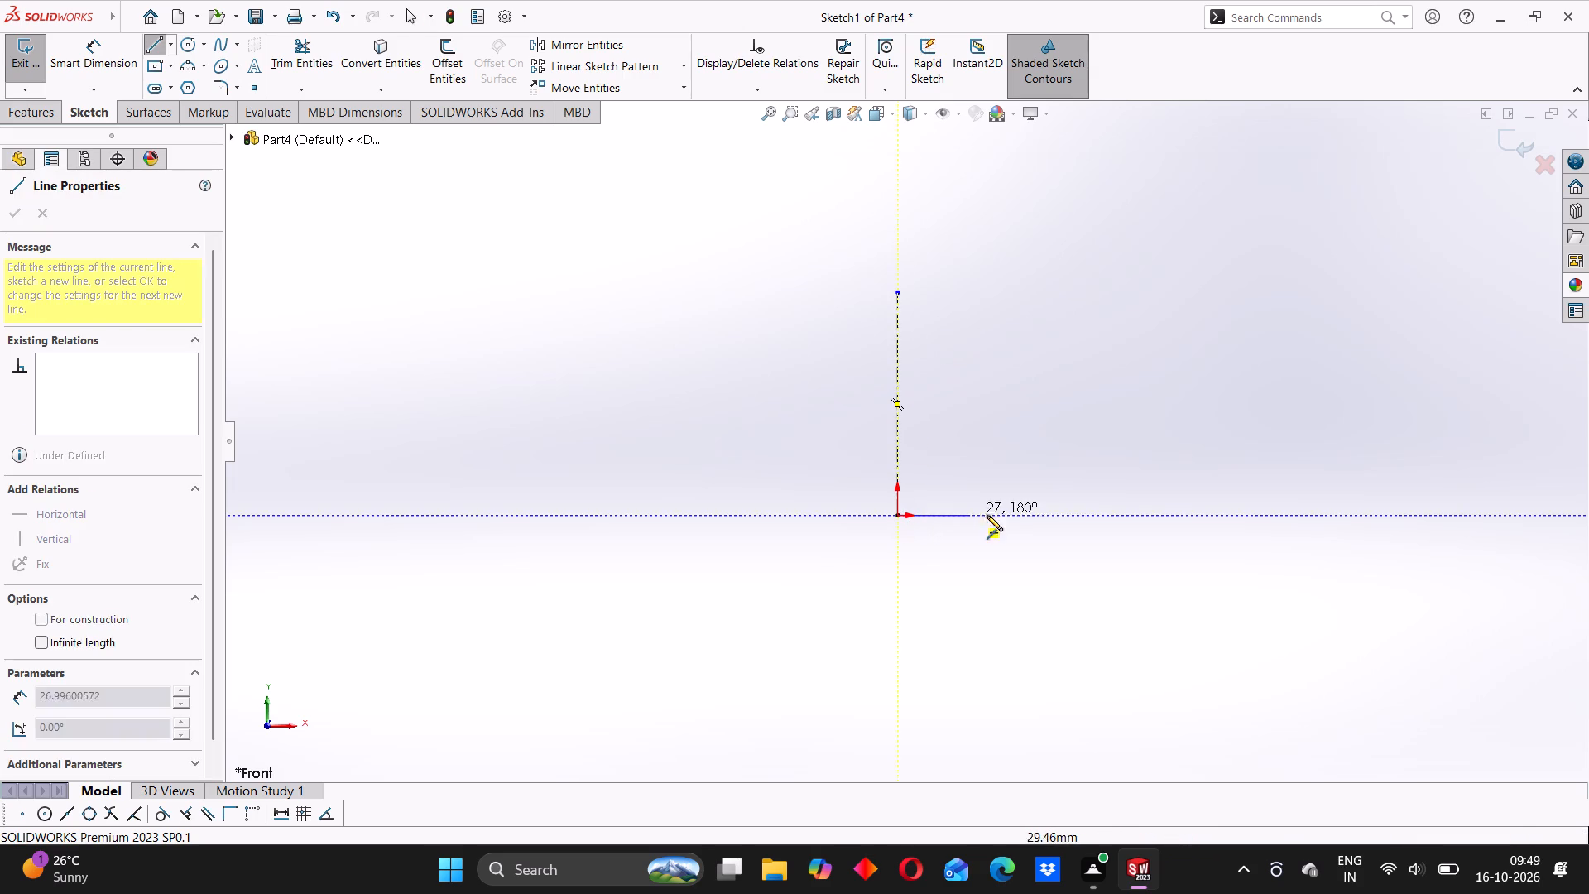
pyautogui.click(1016, 513)
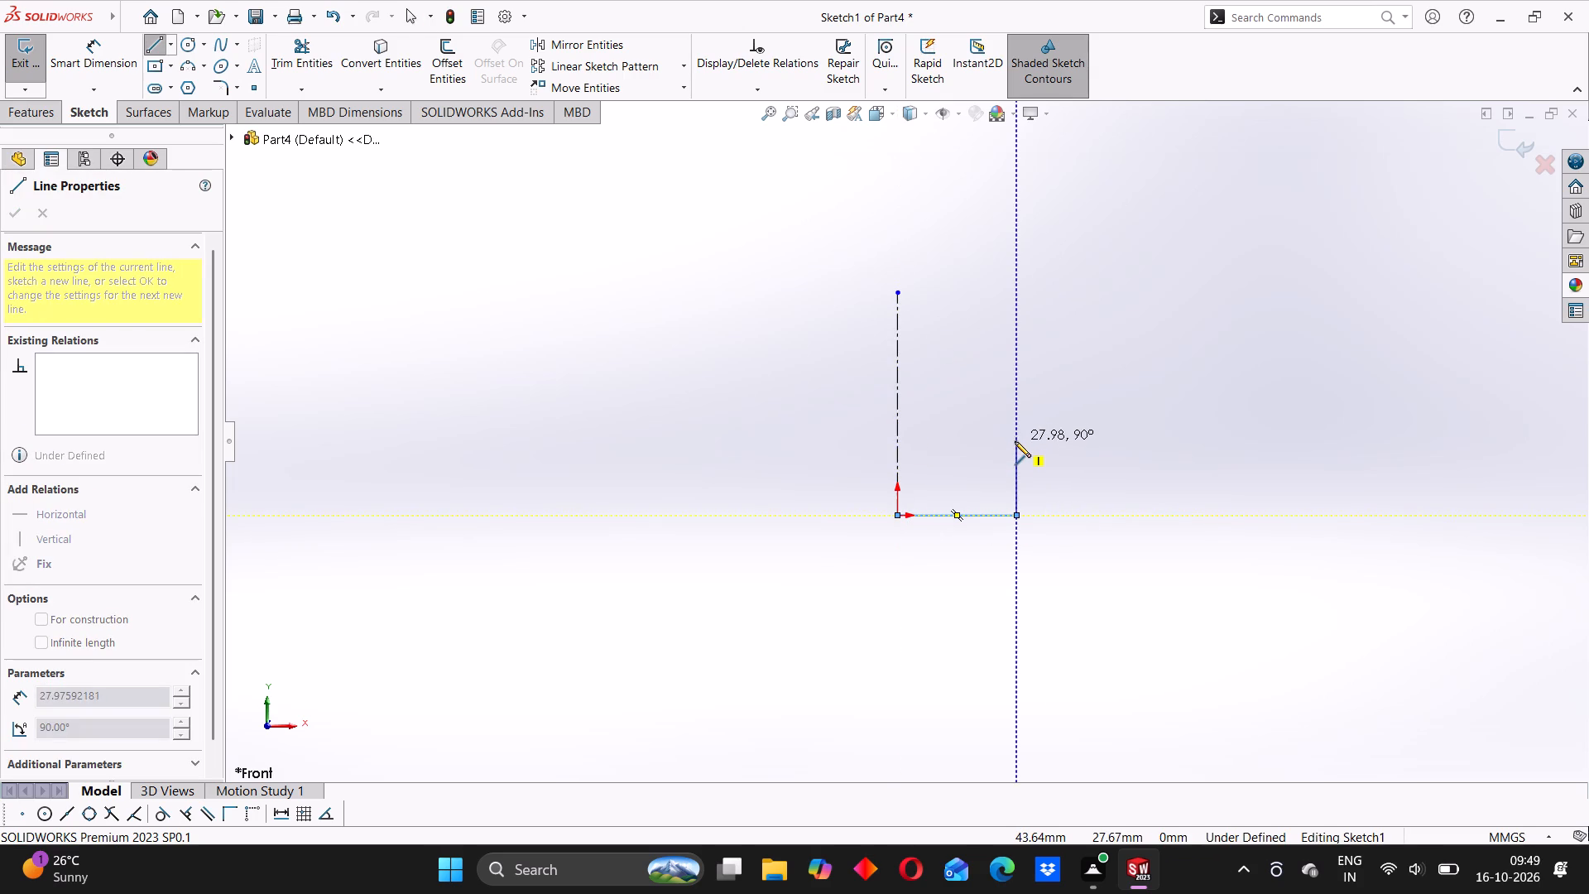
pyautogui.click(1015, 441)
pyautogui.click(1001, 442)
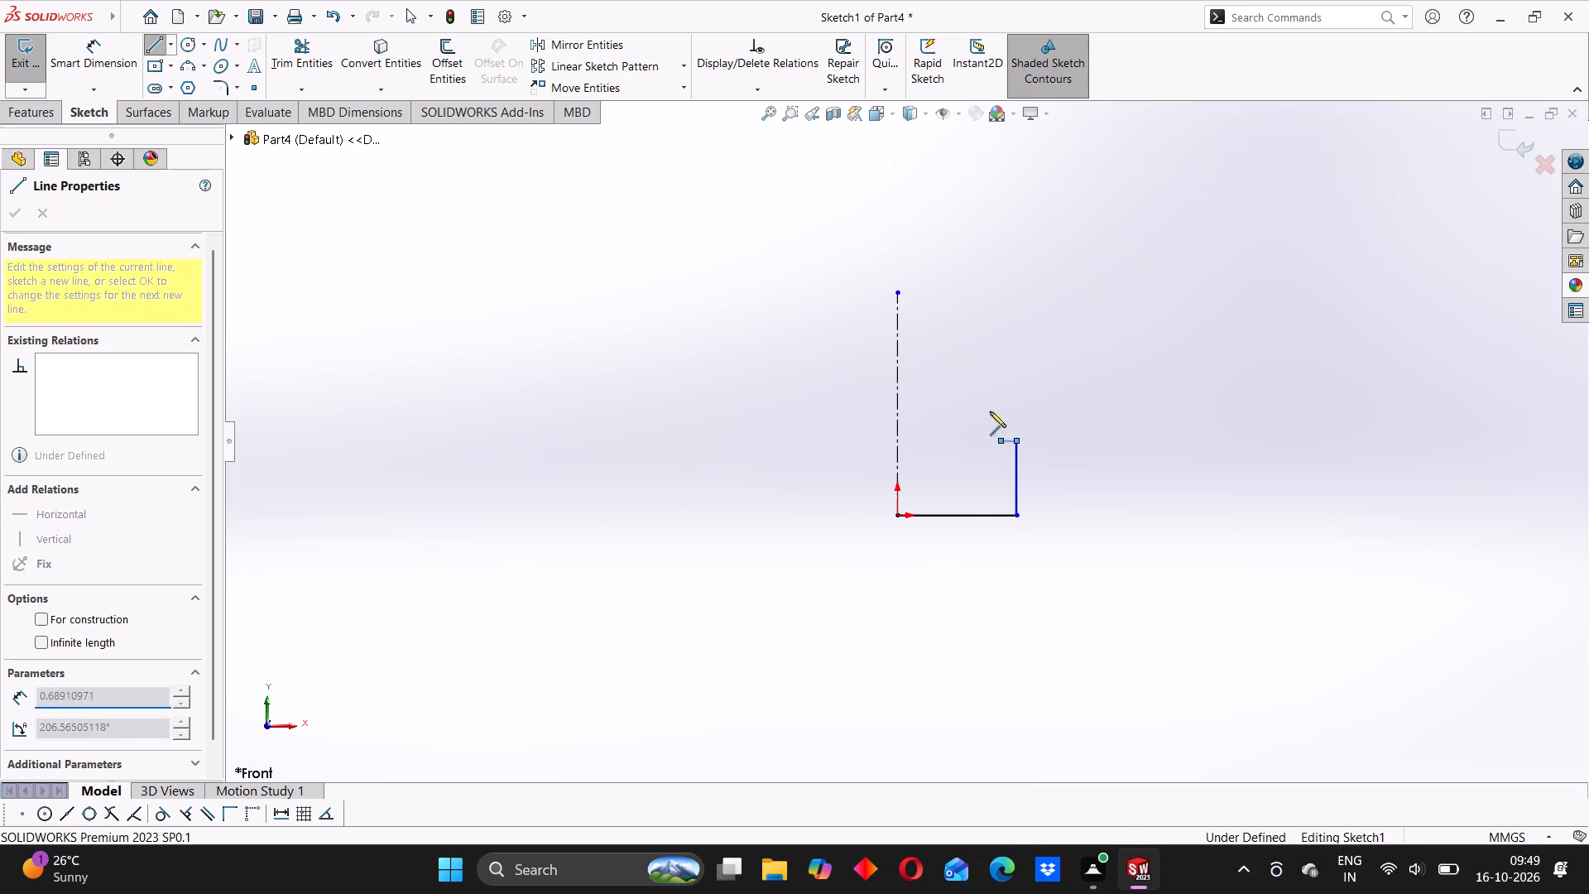
pyautogui.click(1004, 291)
pyautogui.click(898, 291)
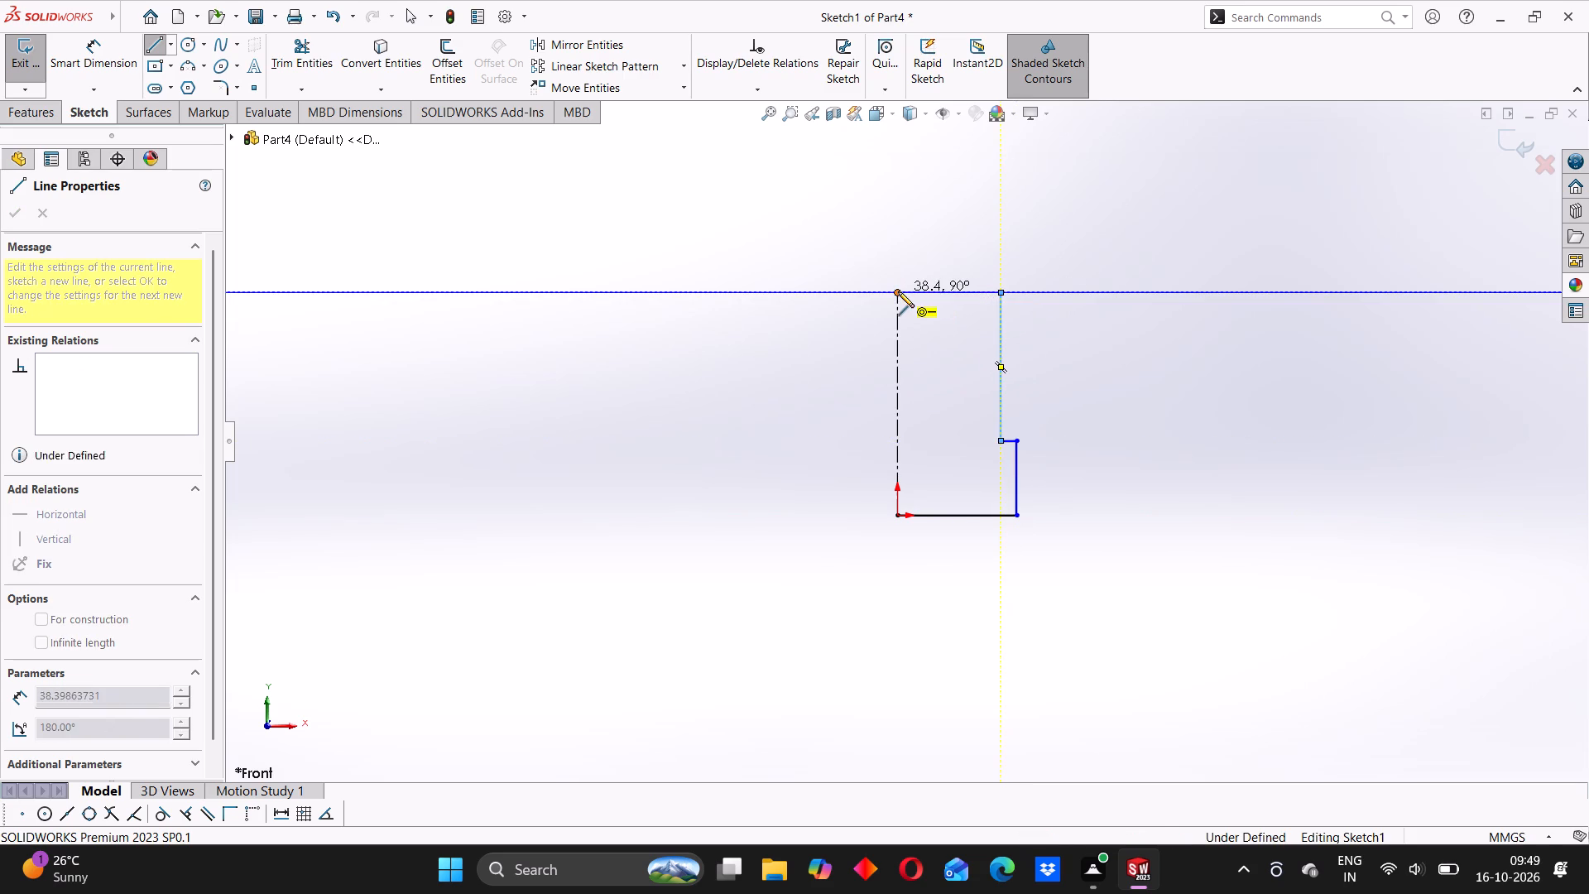
pyautogui.rightClick(388, 291)
pyautogui.click(420, 301)
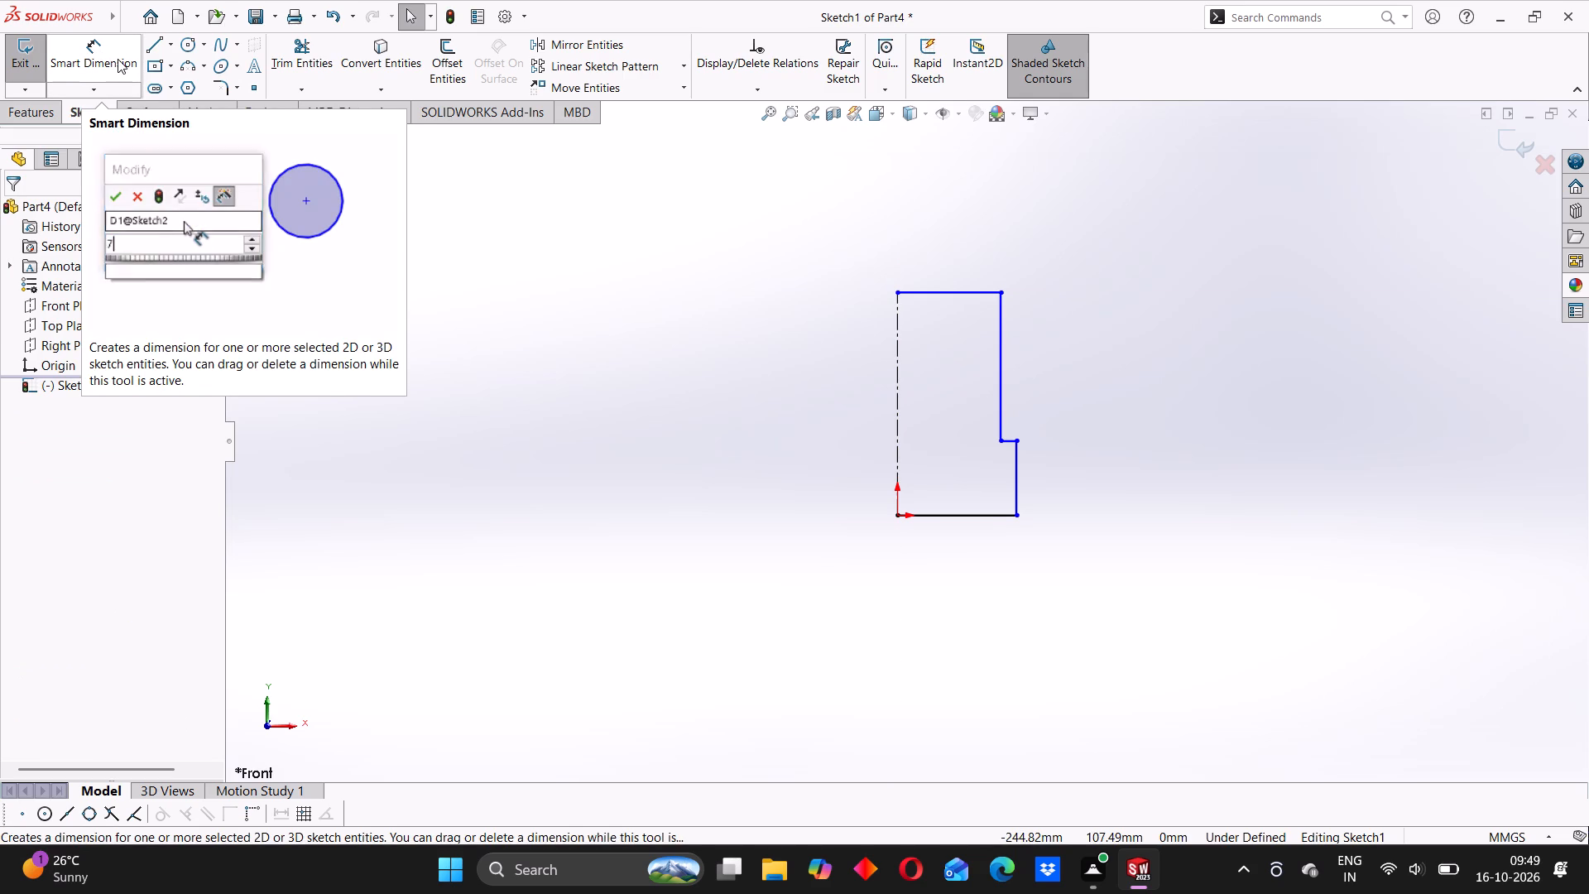
# Dimension the base section's outer vertical line across the centerline as a 40 mm diameter.
pyautogui.click(118, 59)
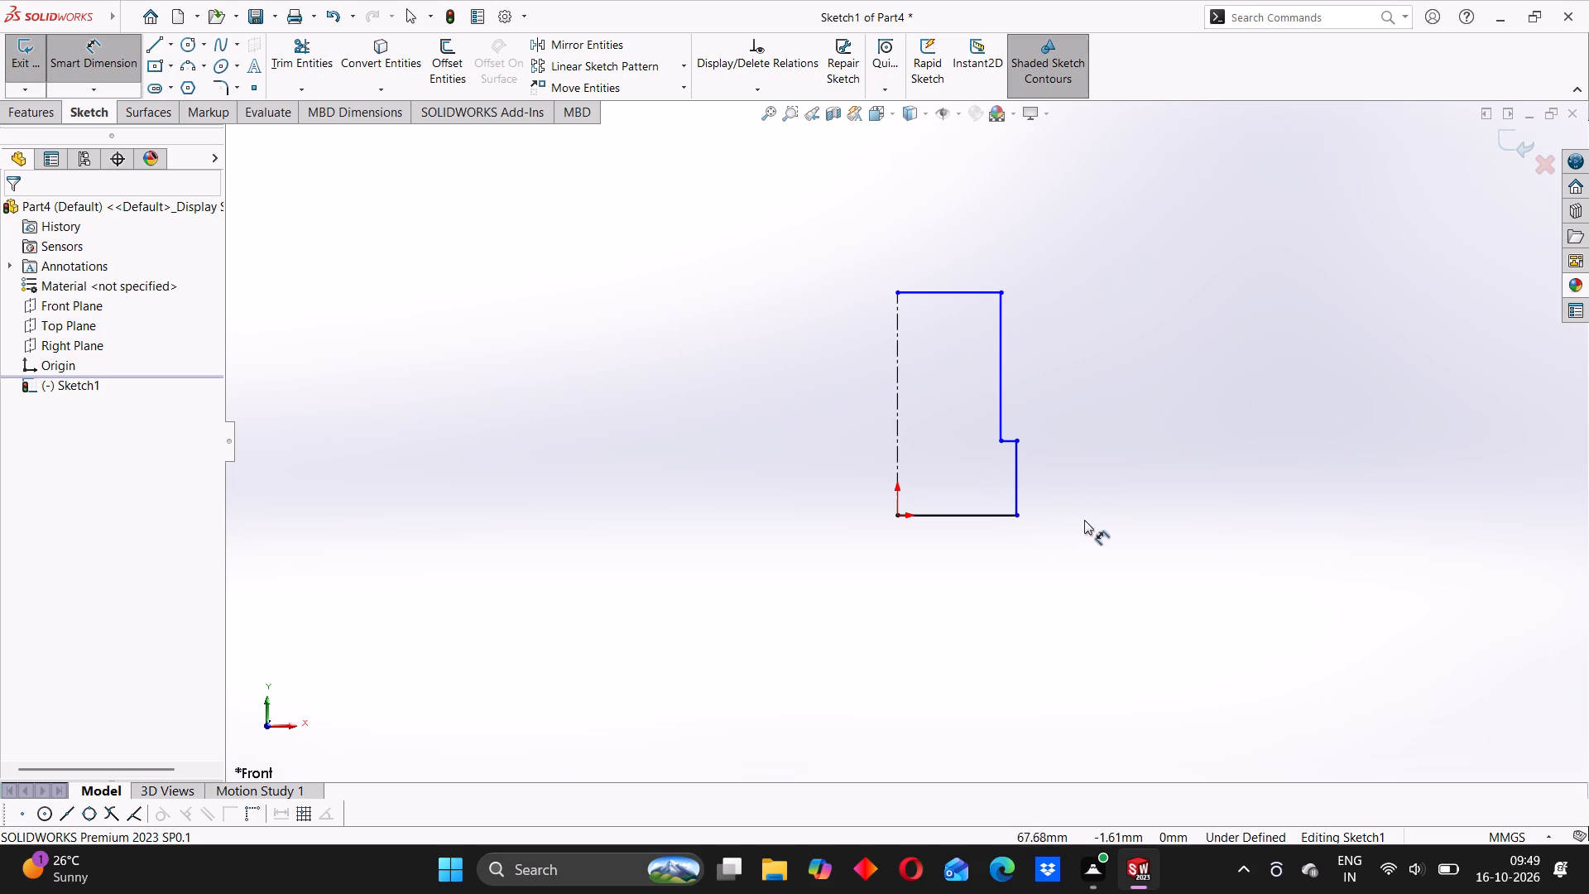
pyautogui.click(1015, 469)
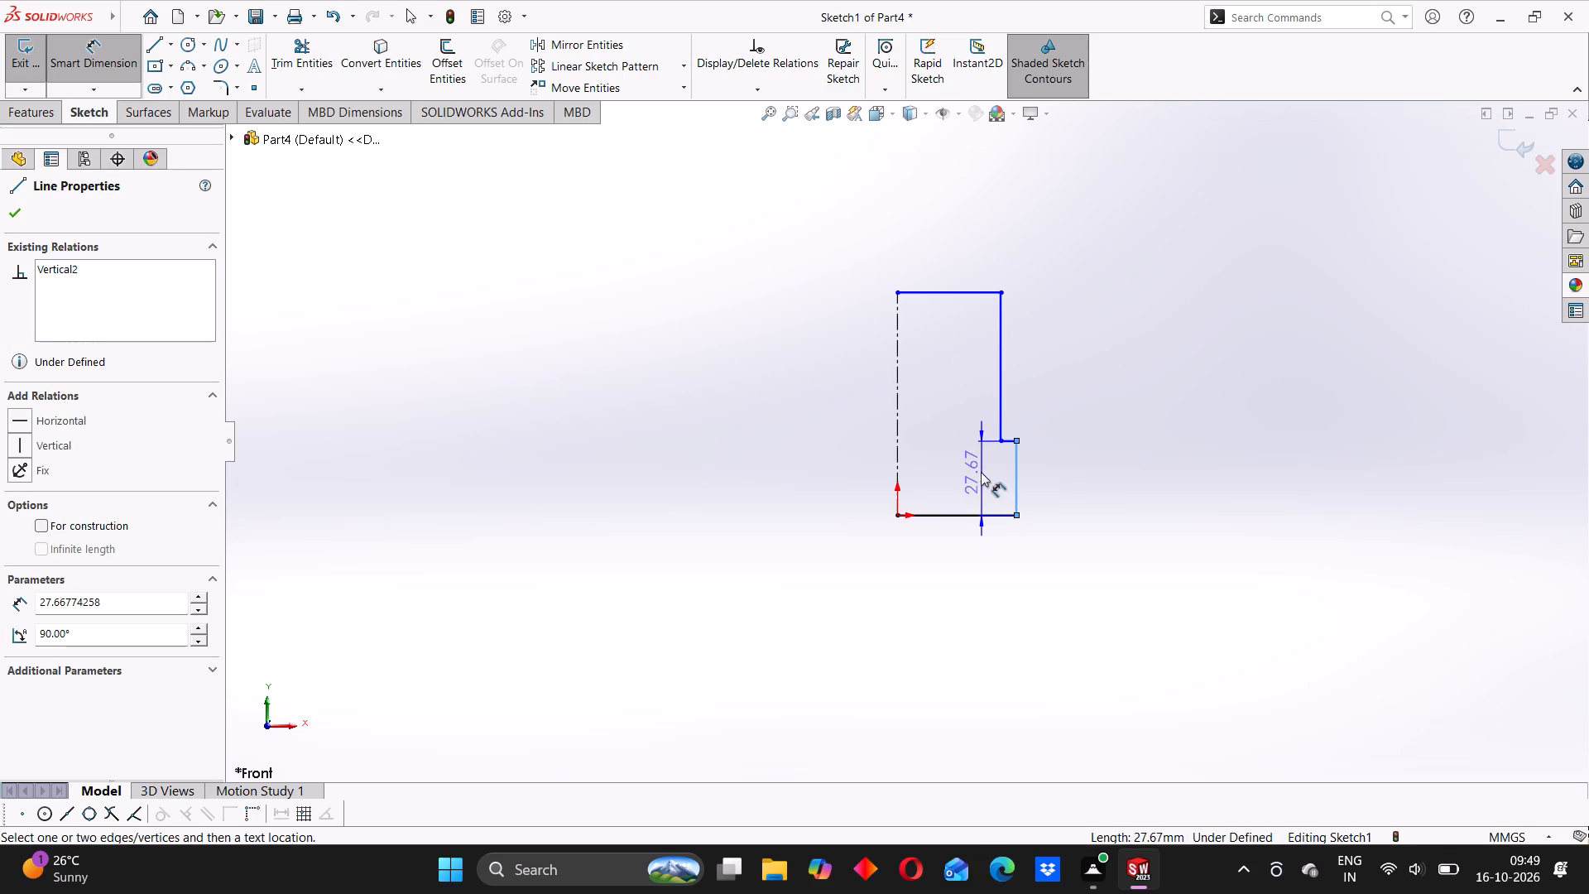
pyautogui.click(897, 471)
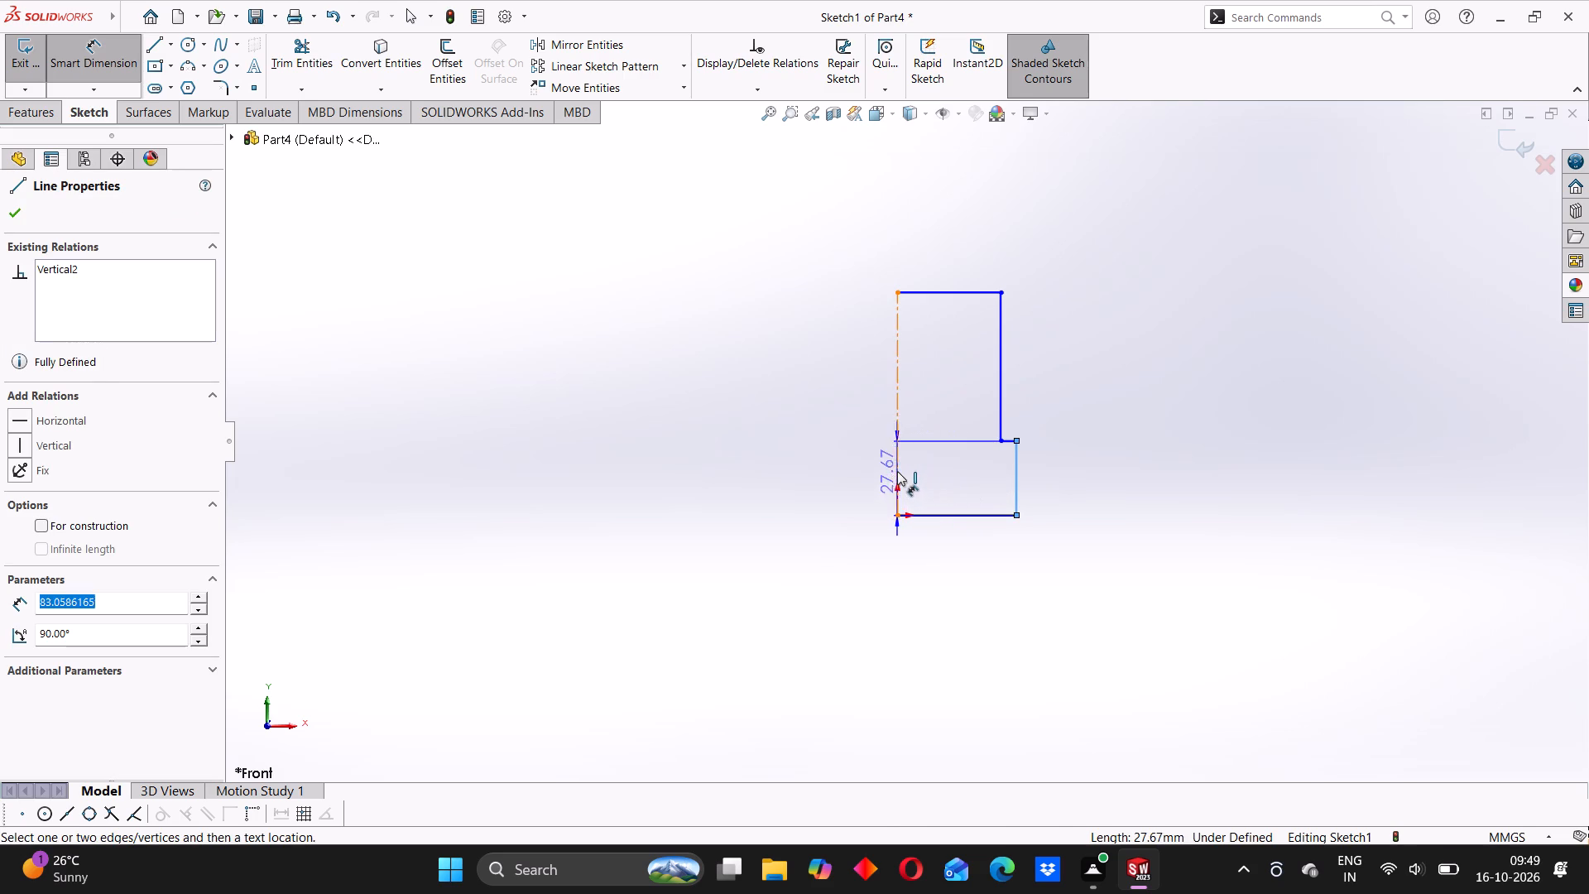
pyautogui.click(875, 593)
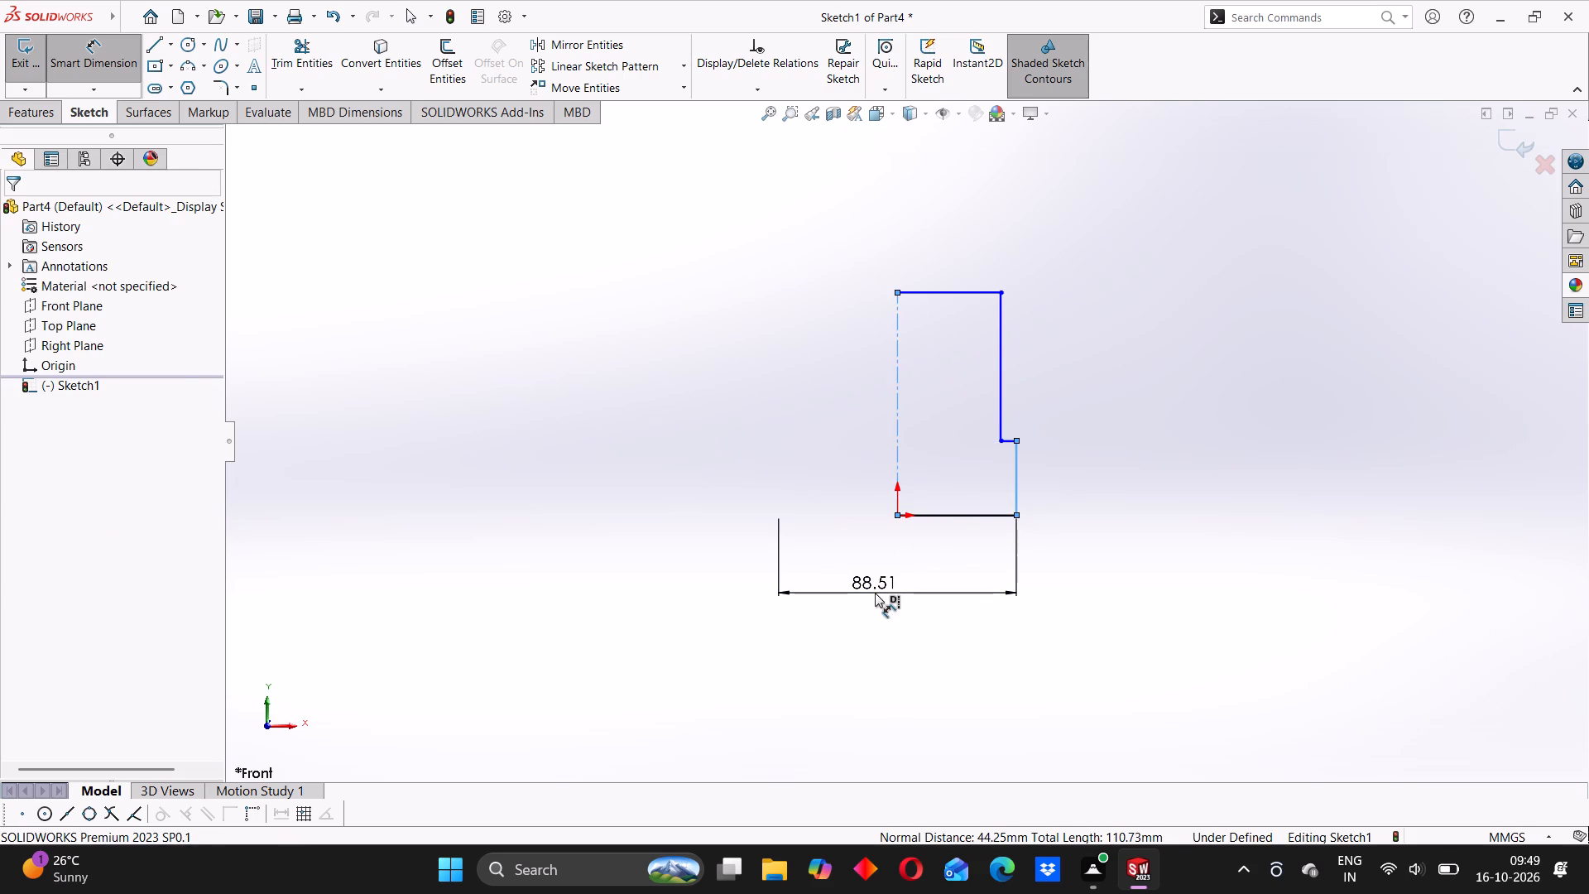
pyautogui.write('40')
pyautogui.press('Return')
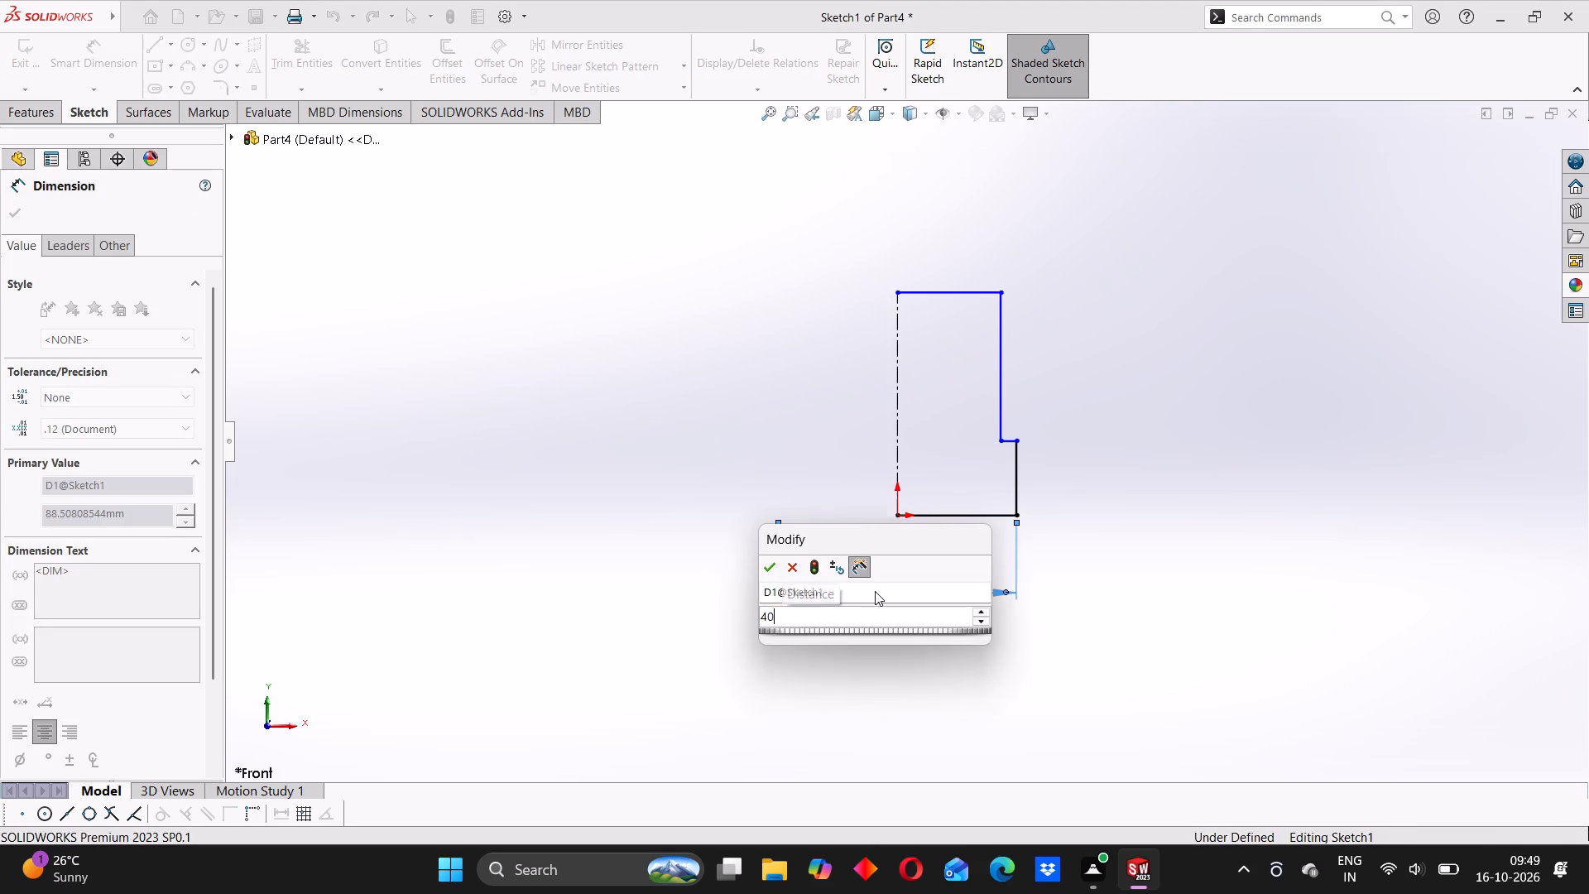
pyautogui.click(753, 401)
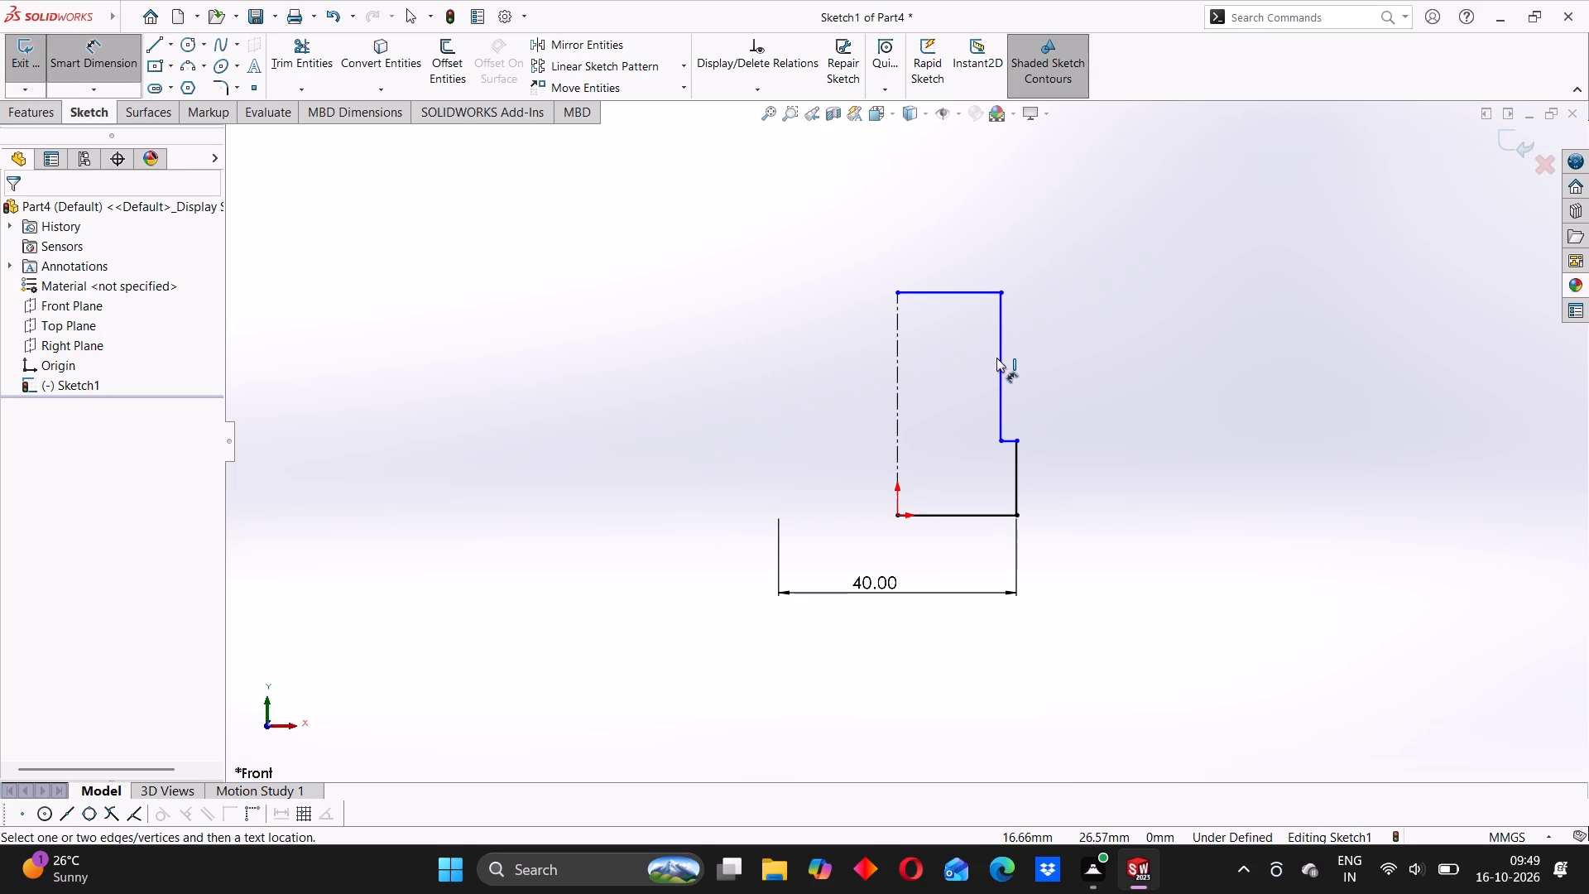
# Dimension the upper section's vertical line across the centerline as a 32 mm diameter.
pyautogui.click(998, 353)
pyautogui.click(895, 366)
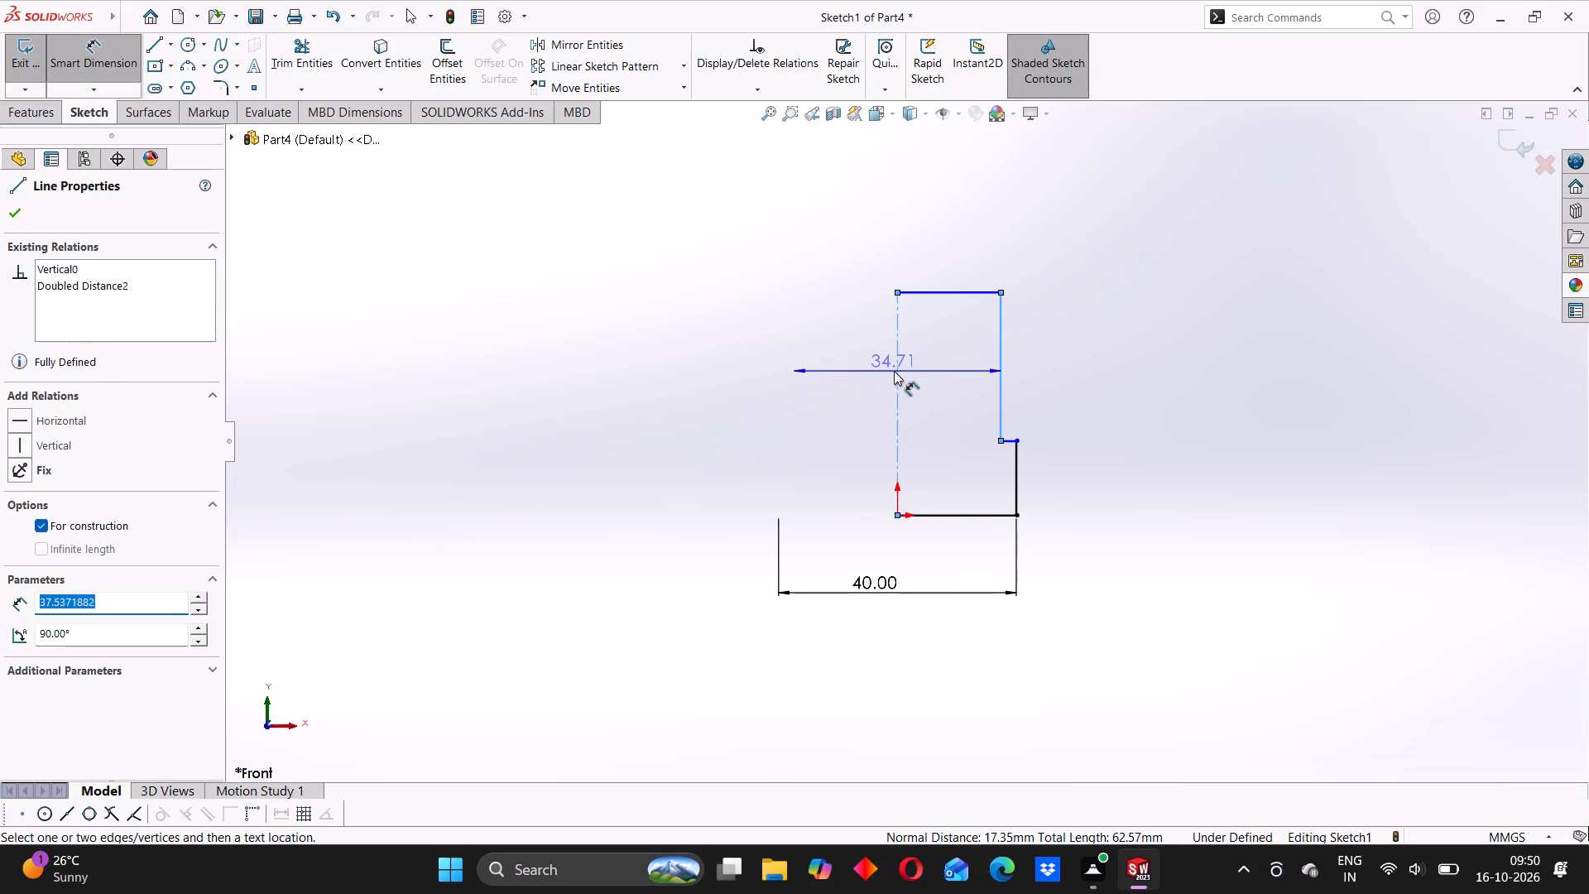
pyautogui.click(894, 371)
pyautogui.write('32')
pyautogui.press('Return')
pyautogui.click(735, 287)
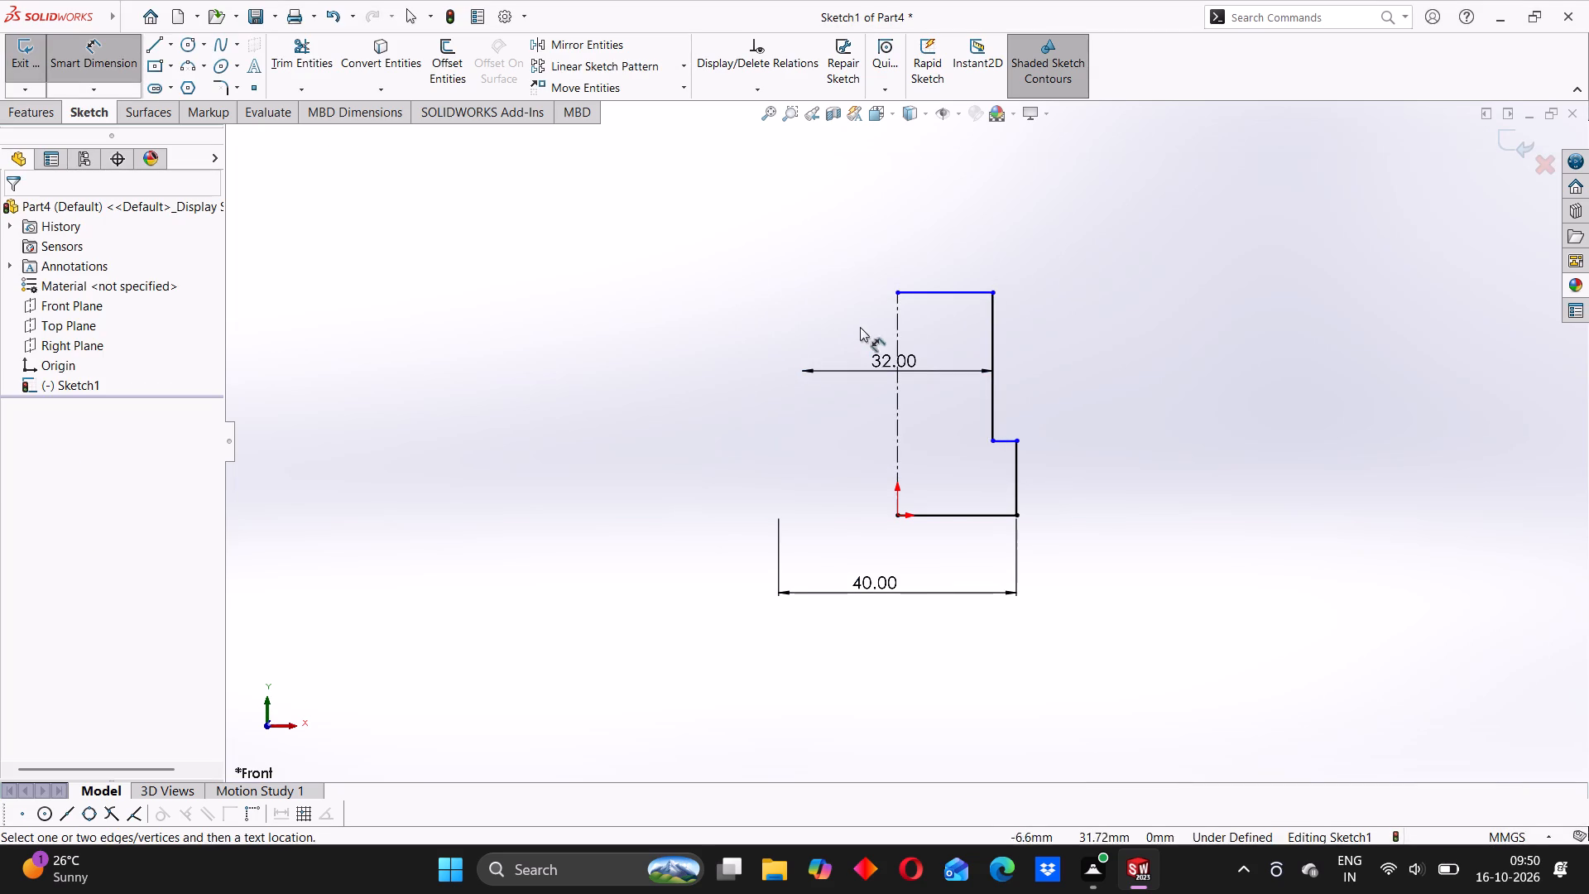
# Dimension the base section's outer vertical line to a height of 20 mm.
pyautogui.moveTo(942, 315); pyautogui.dragTo(932, 315, button='middle')
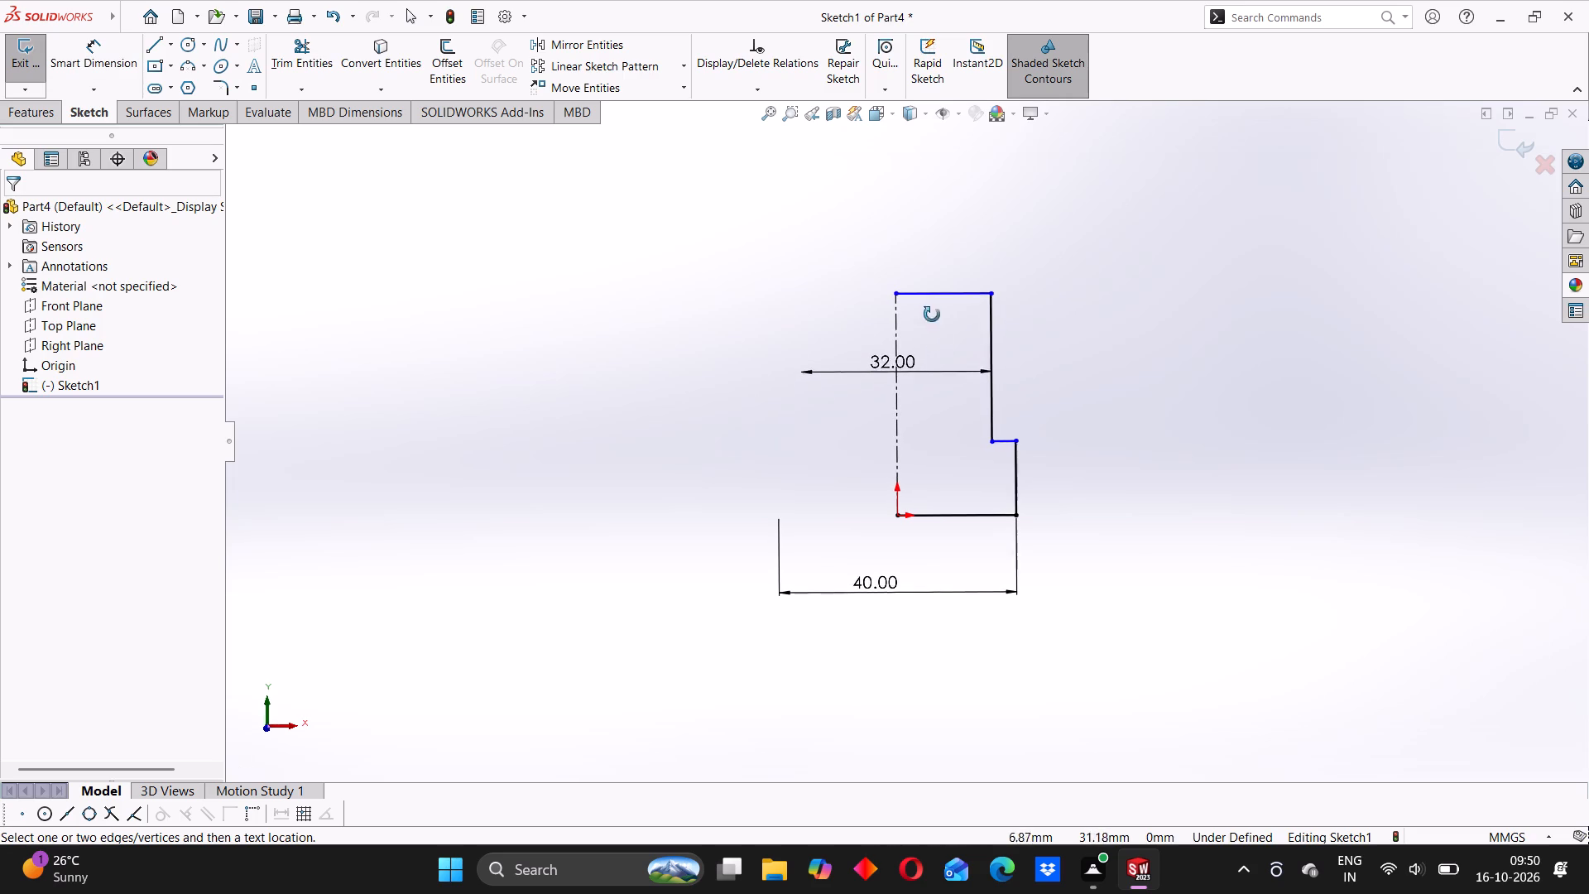
pyautogui.moveTo(932, 315); pyautogui.dragTo(927, 287, button='middle')
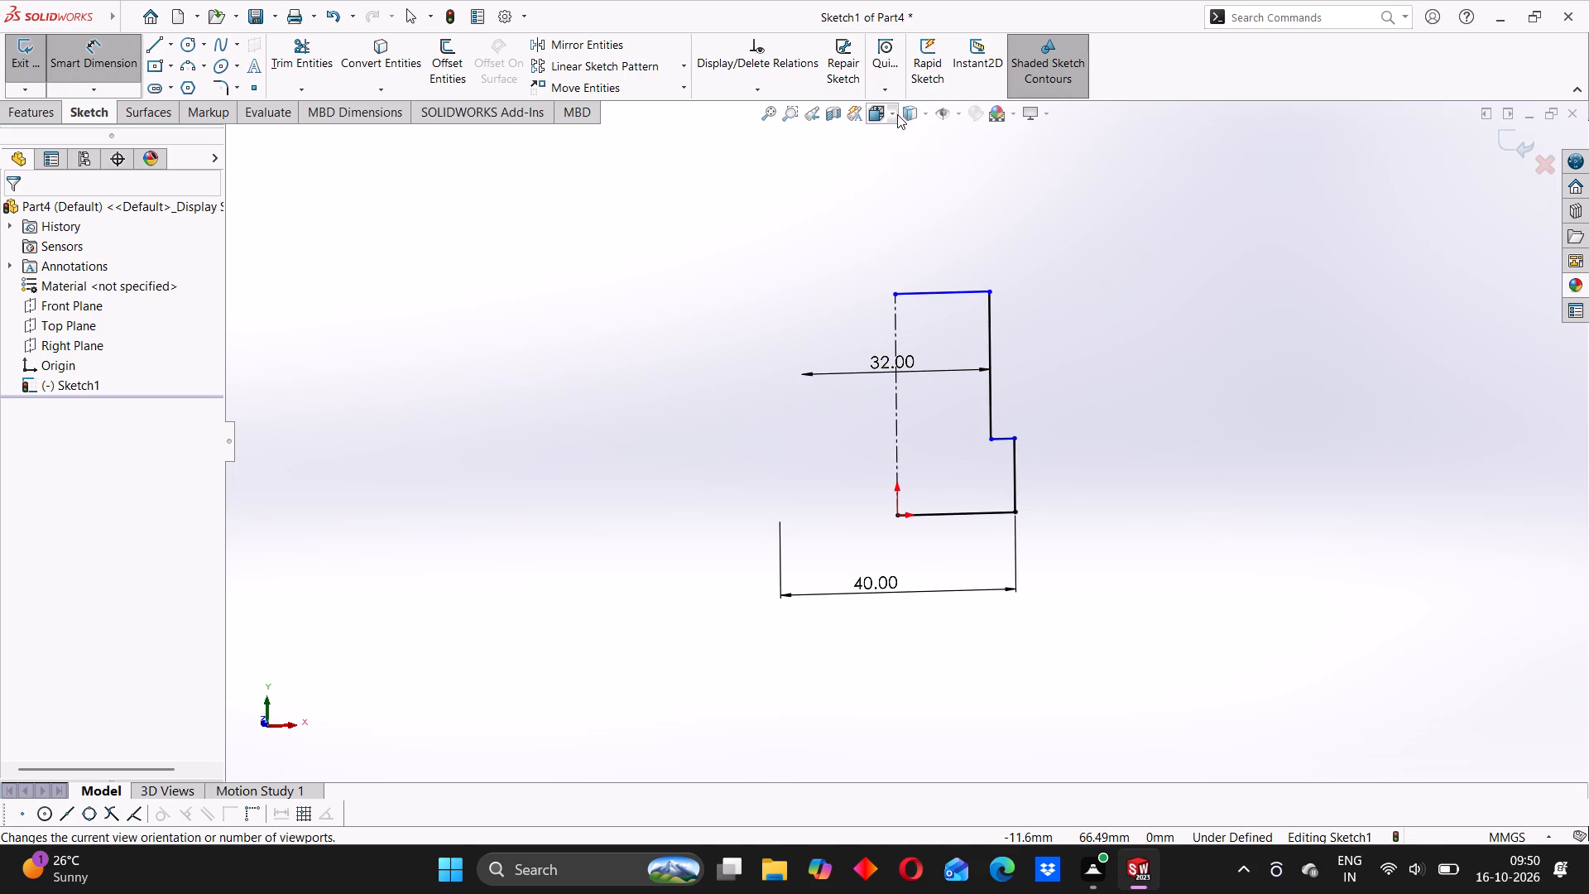
pyautogui.click(897, 114)
pyautogui.click(970, 205)
pyautogui.click(691, 354)
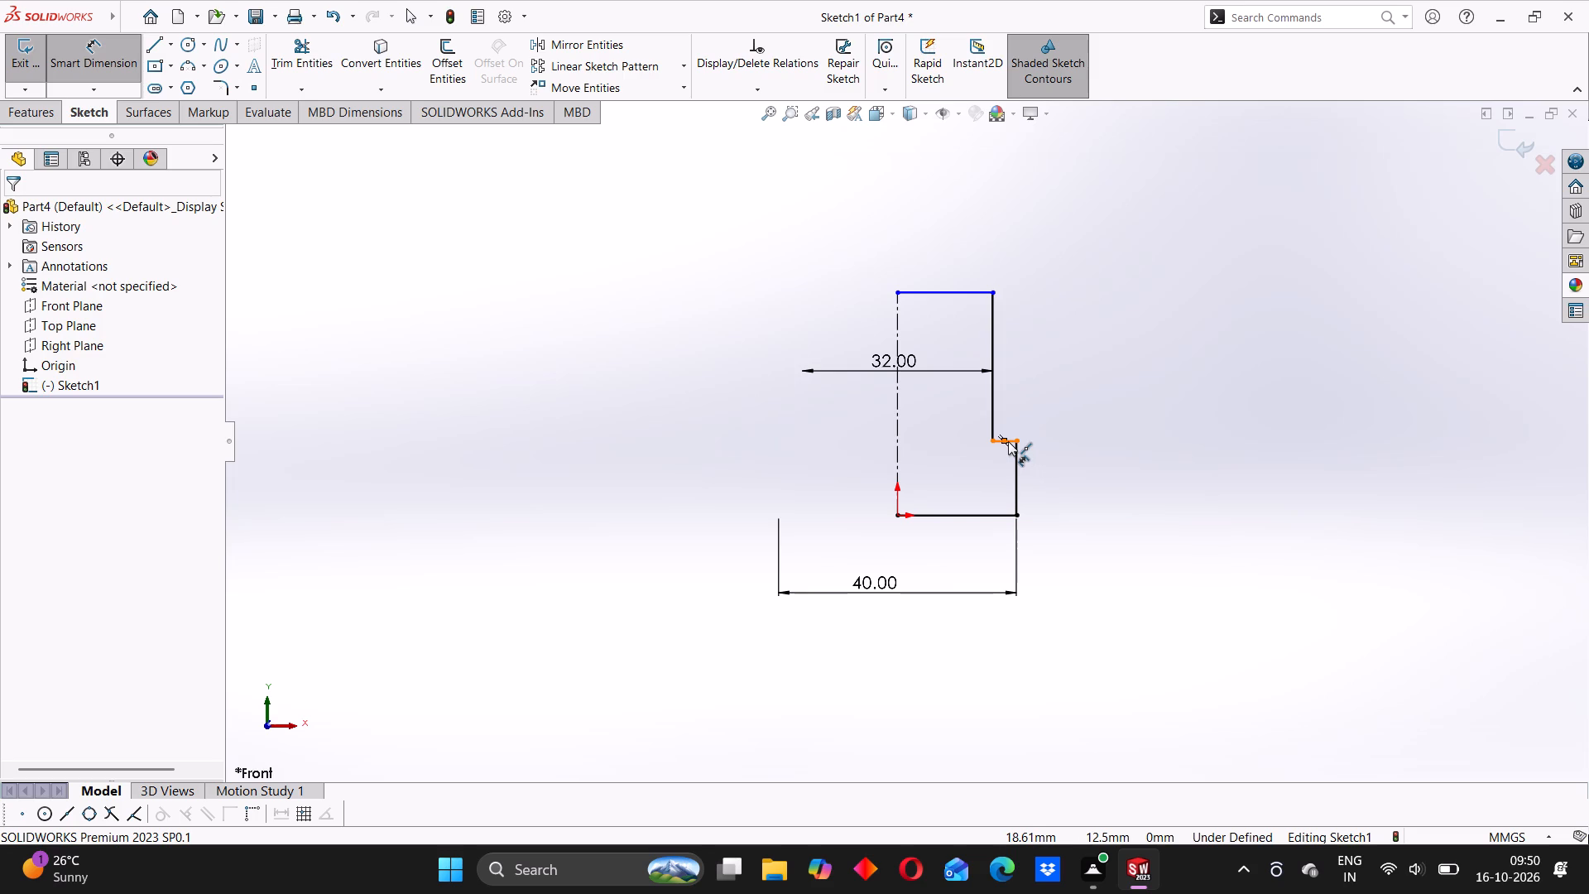
pyautogui.click(1020, 479)
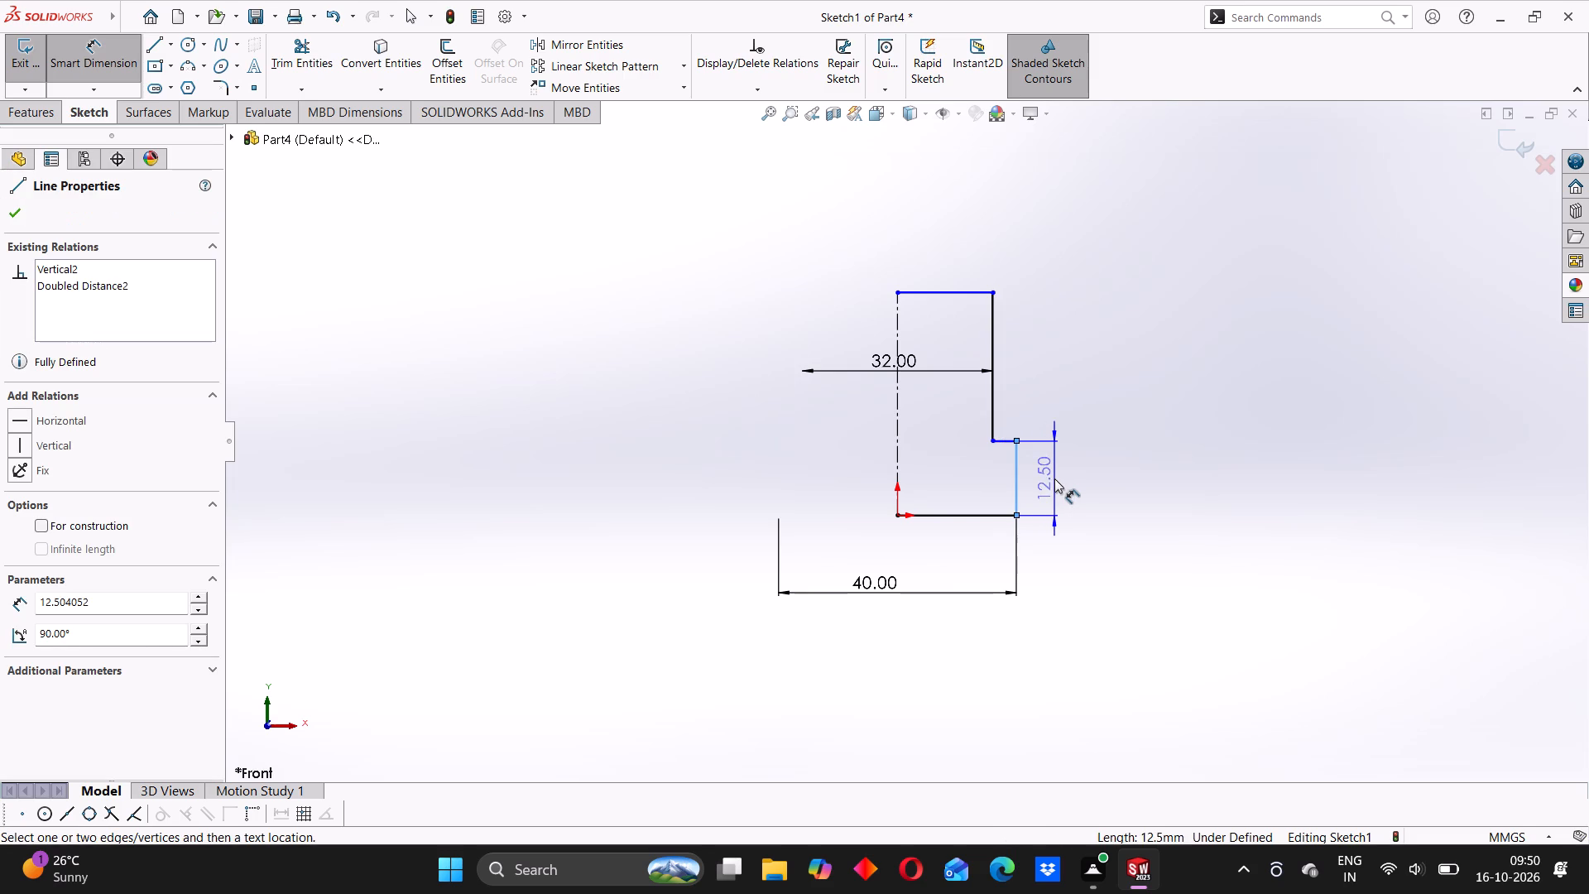
pyautogui.click(1054, 478)
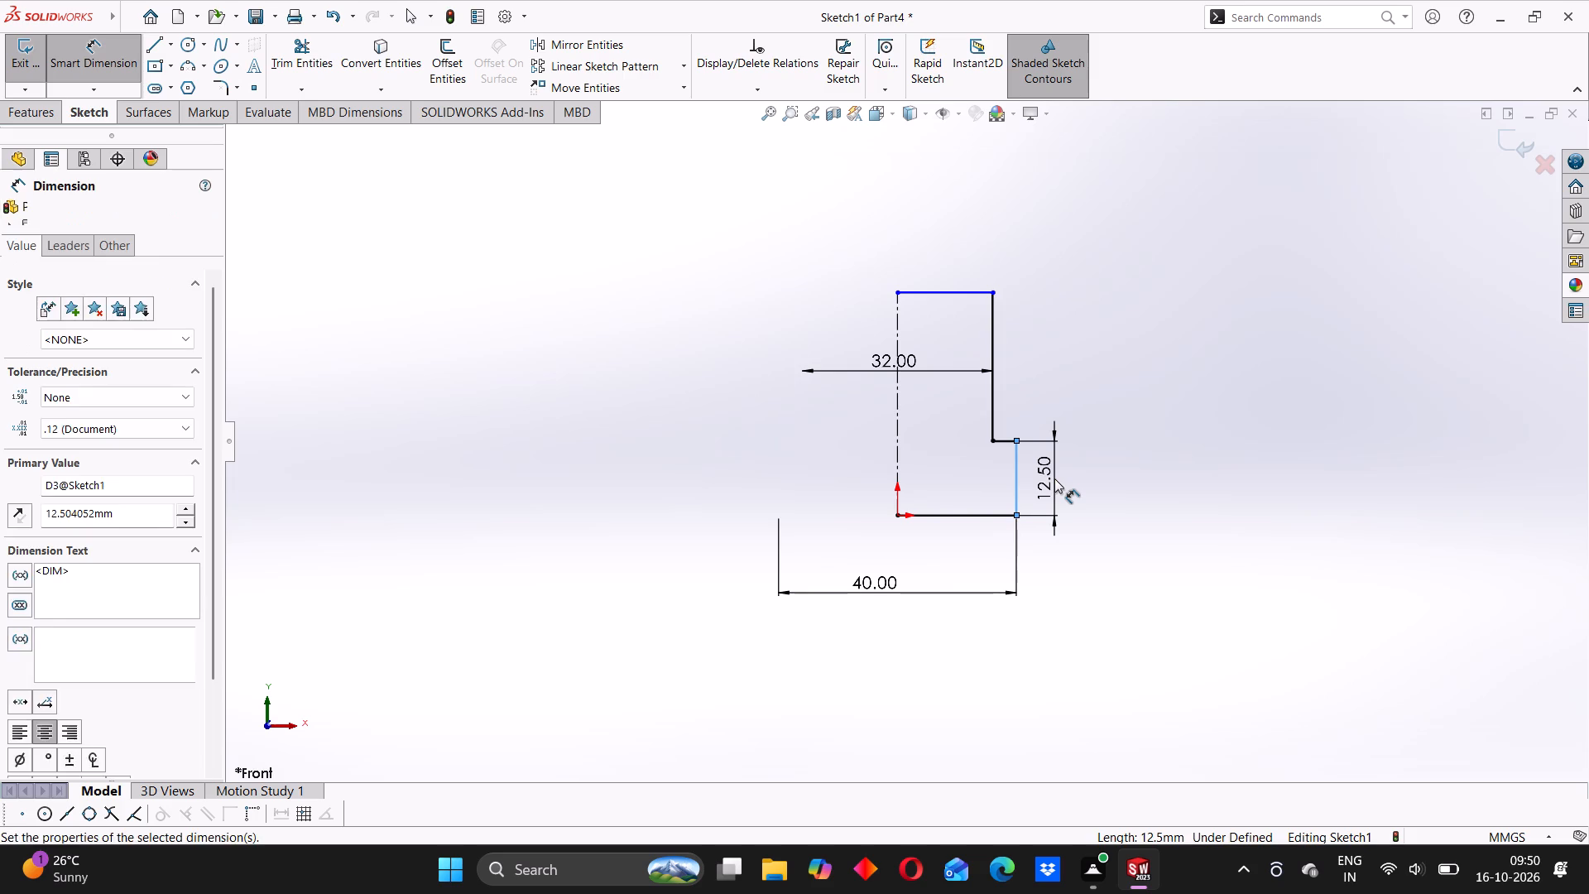
pyautogui.write('20')
pyautogui.press('Return')
pyautogui.click(1059, 227)
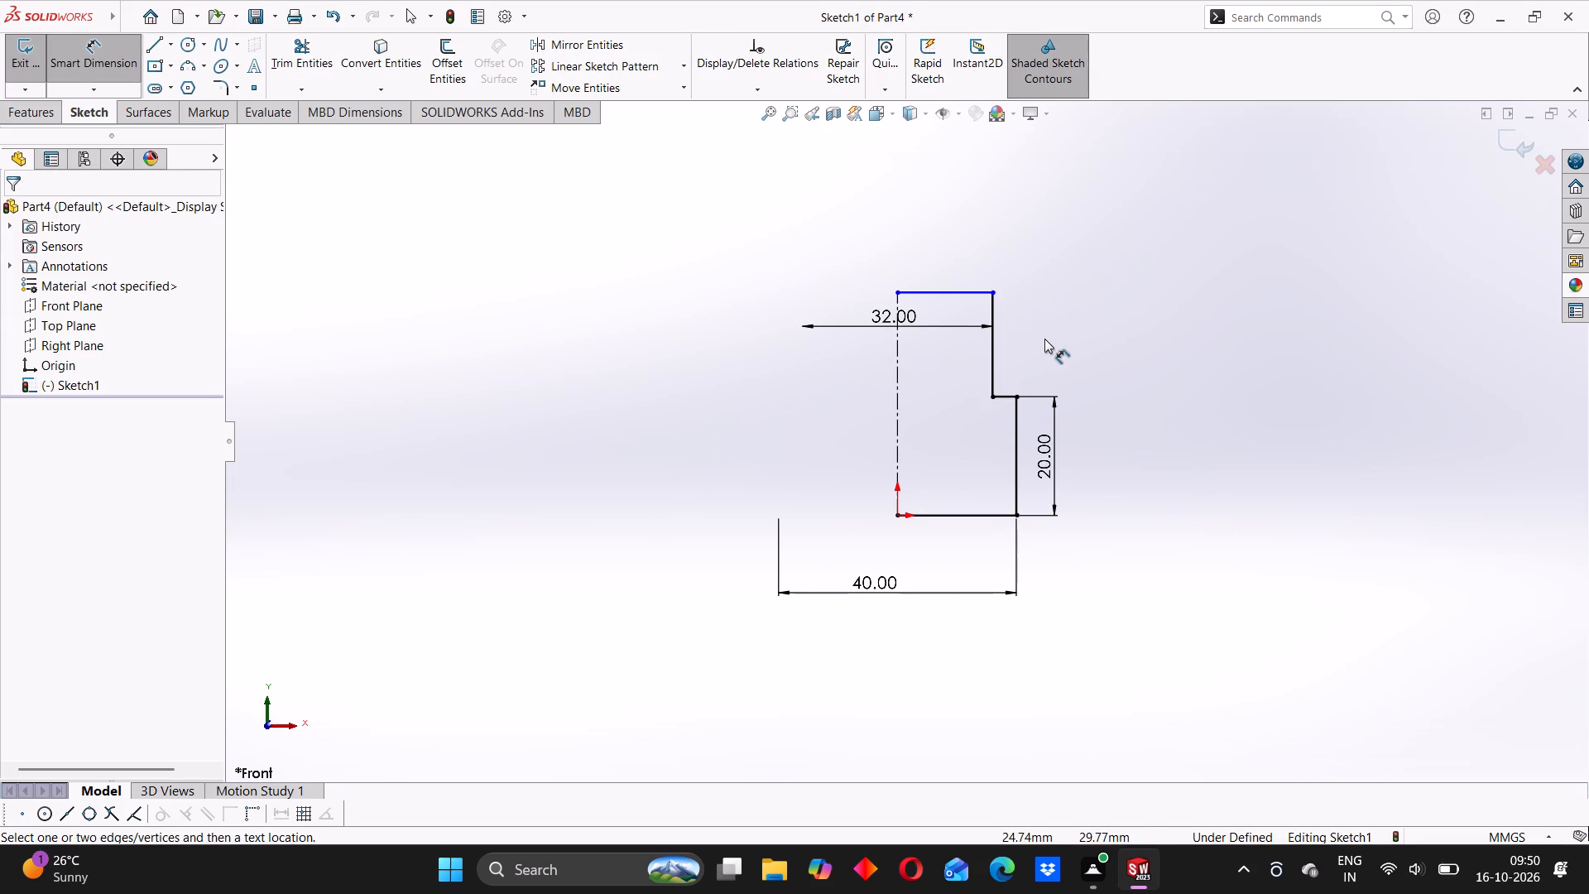
# Dimension the overall profile height between the bottom and top horizontal lines as 45 mm.
pyautogui.click(955, 517)
pyautogui.click(954, 293)
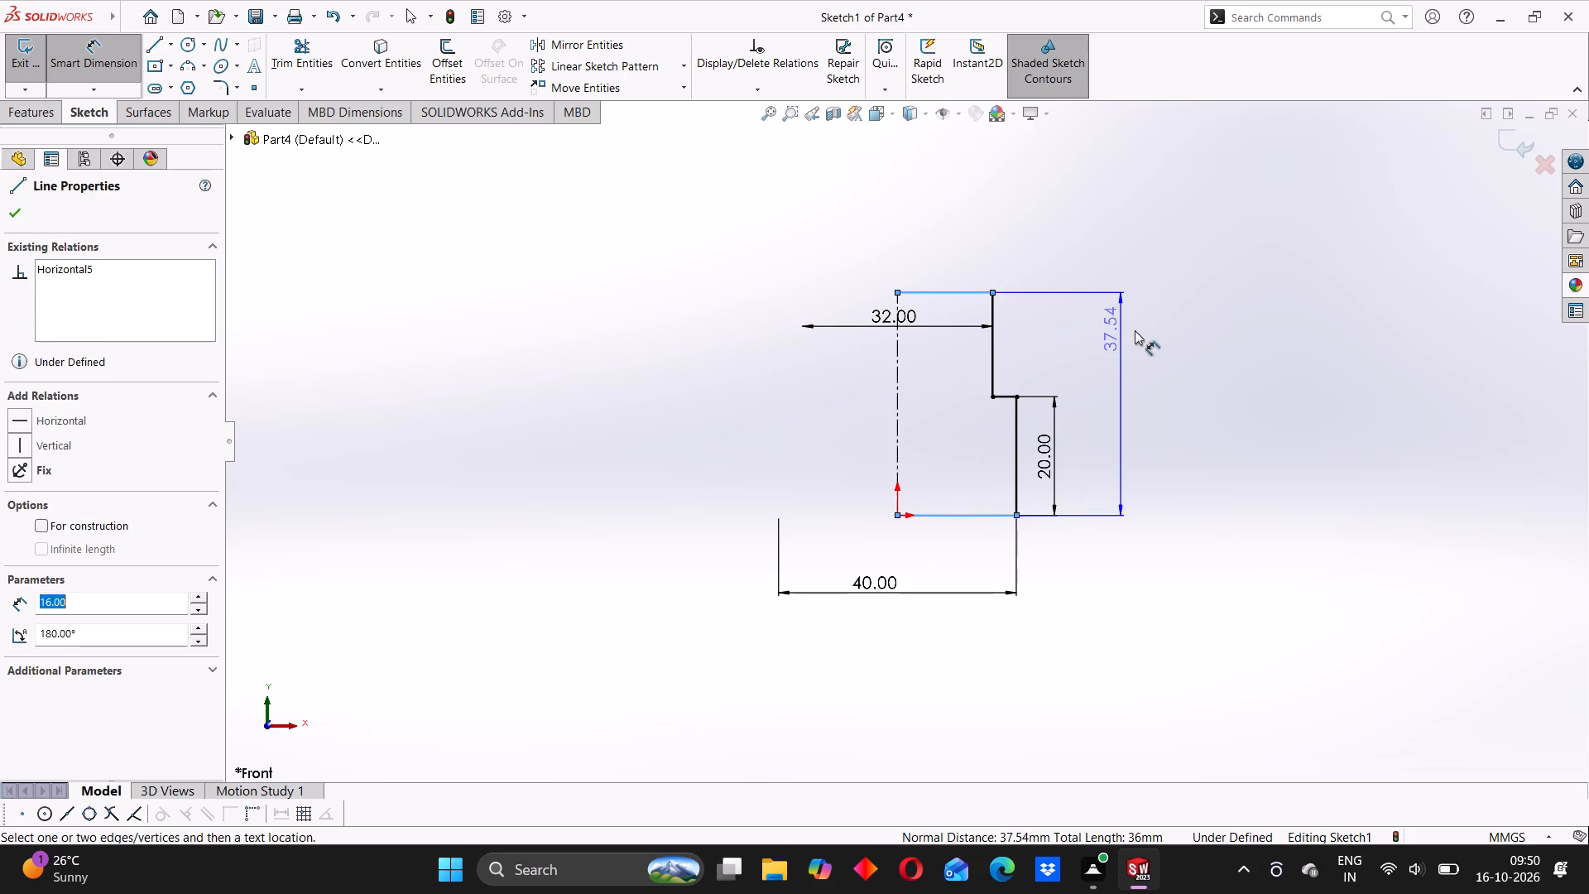
pyautogui.click(1136, 330)
pyautogui.write('45')
pyautogui.press('Return')
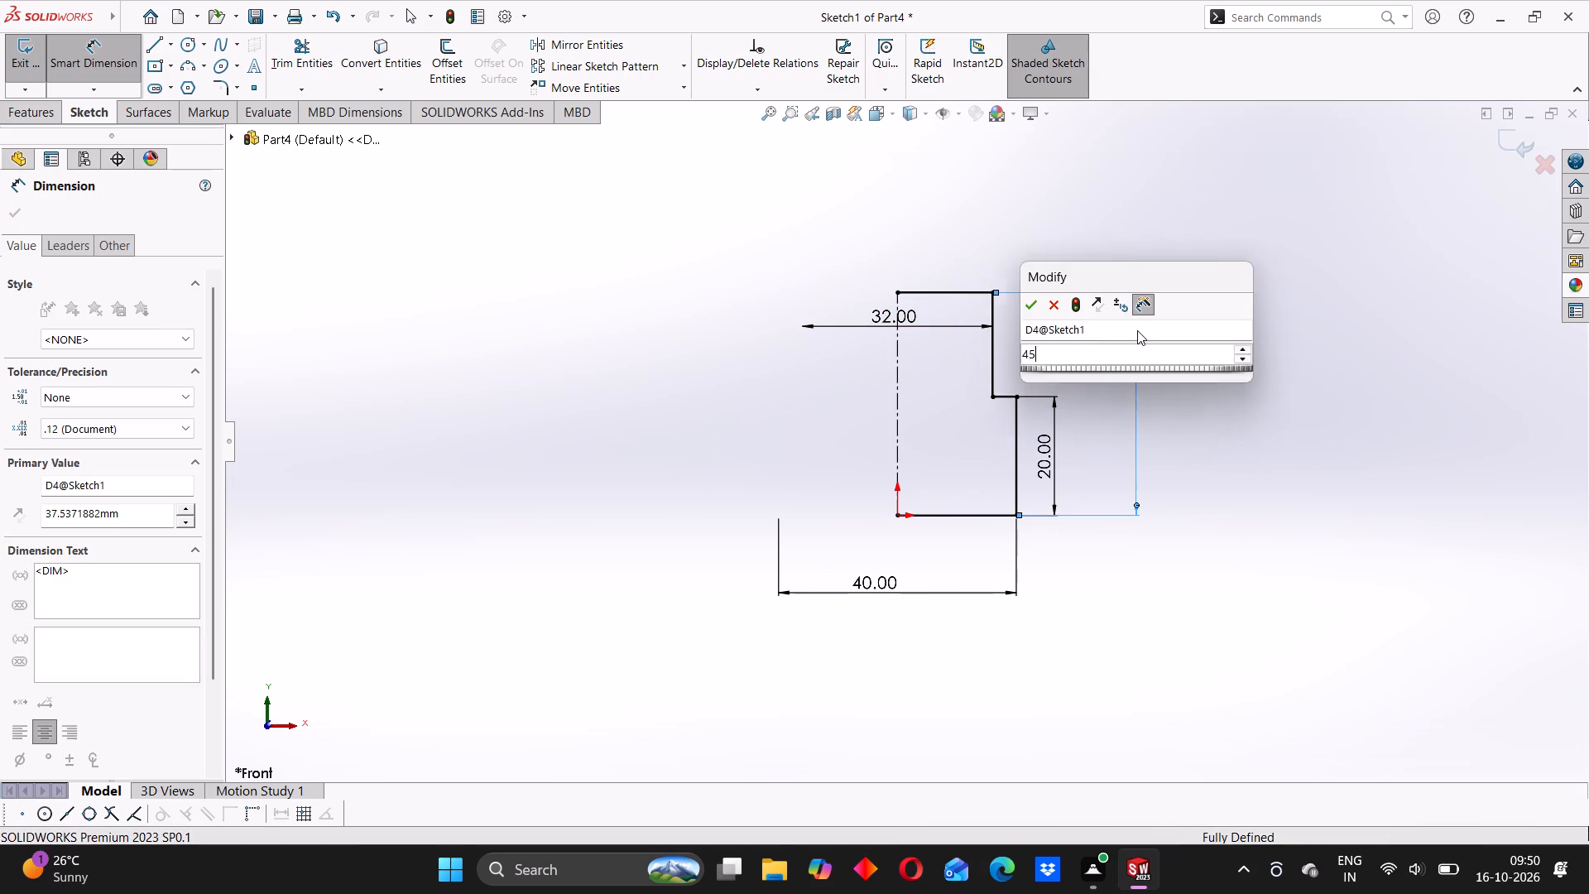
pyautogui.click(716, 436)
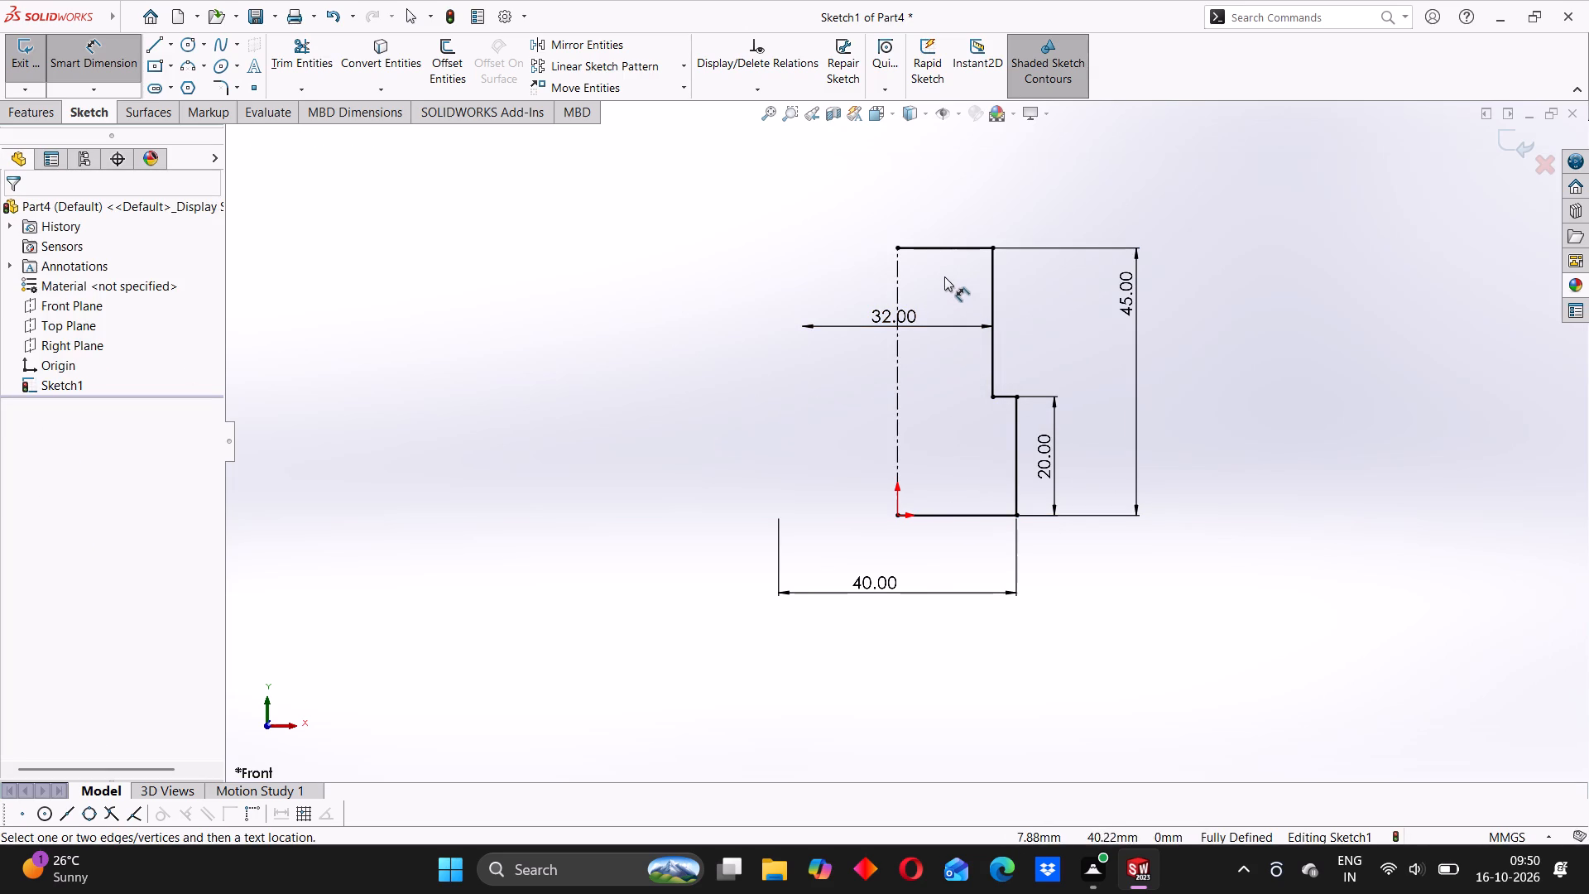
pyautogui.scroll(-1, 944, 276)
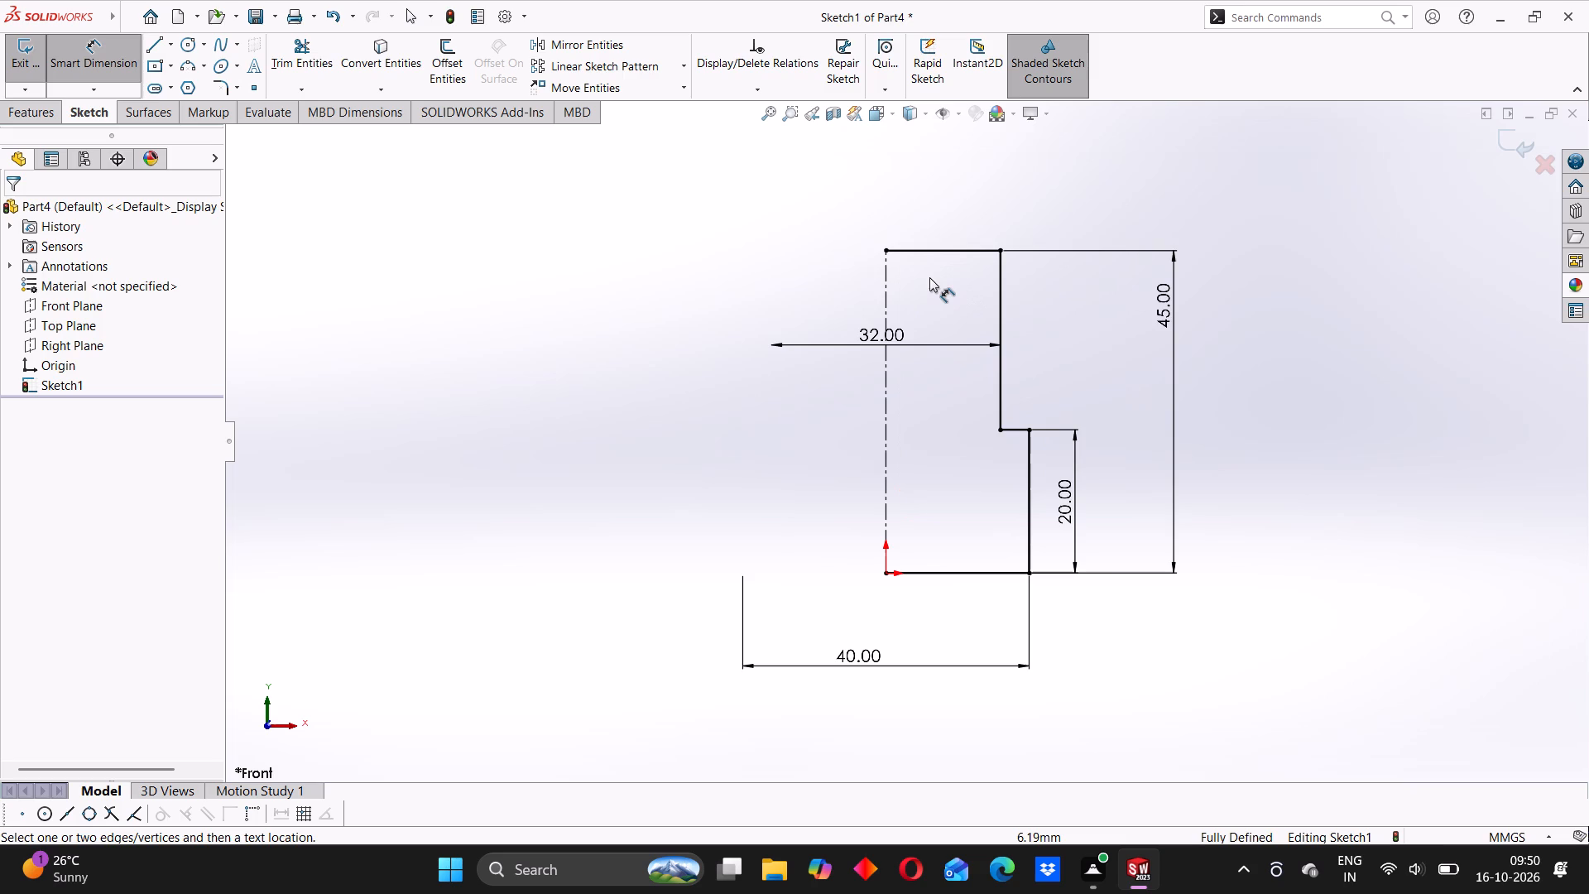
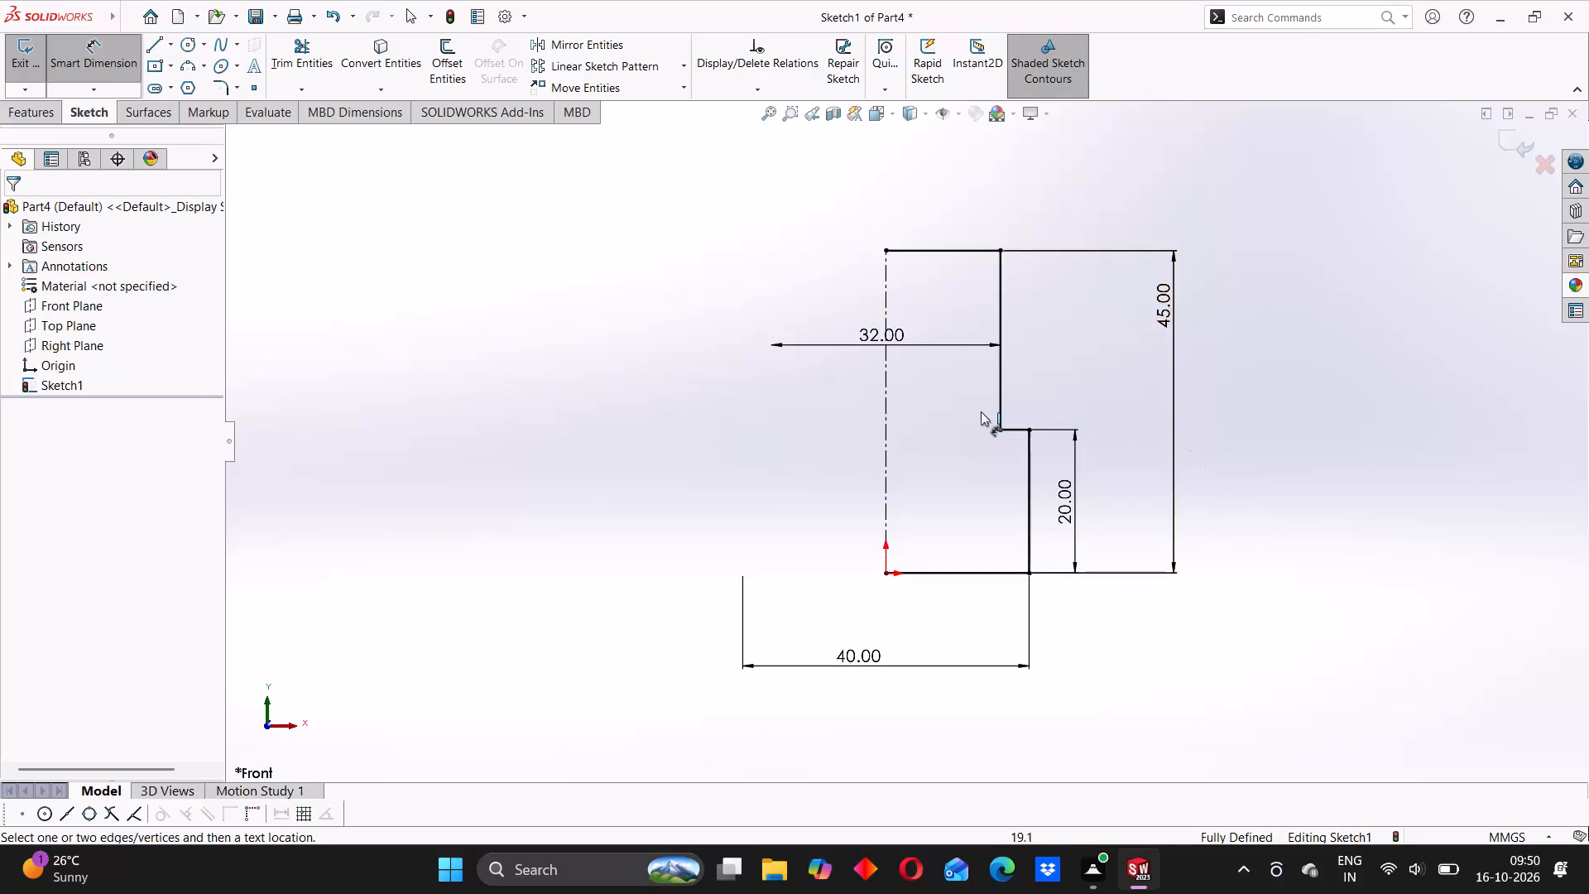
# Fillet the sketch profile's upper outer corner with a 4 mm radius.
pyautogui.click(220, 84)
pyautogui.press('4')
pyautogui.press('Return')
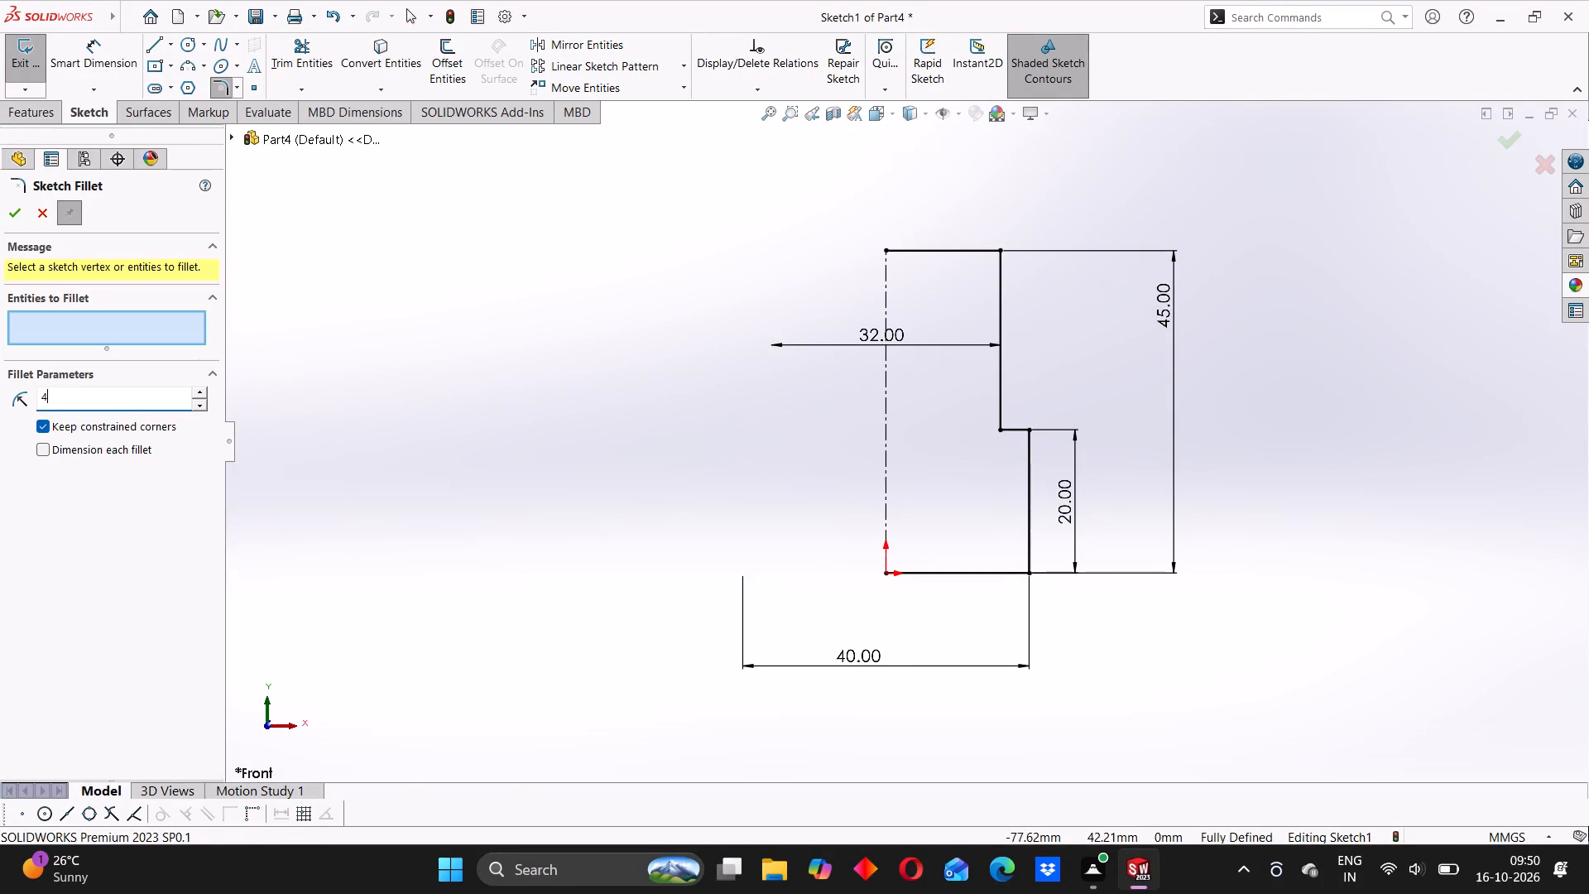
pyautogui.click(999, 250)
pyautogui.click(20, 215)
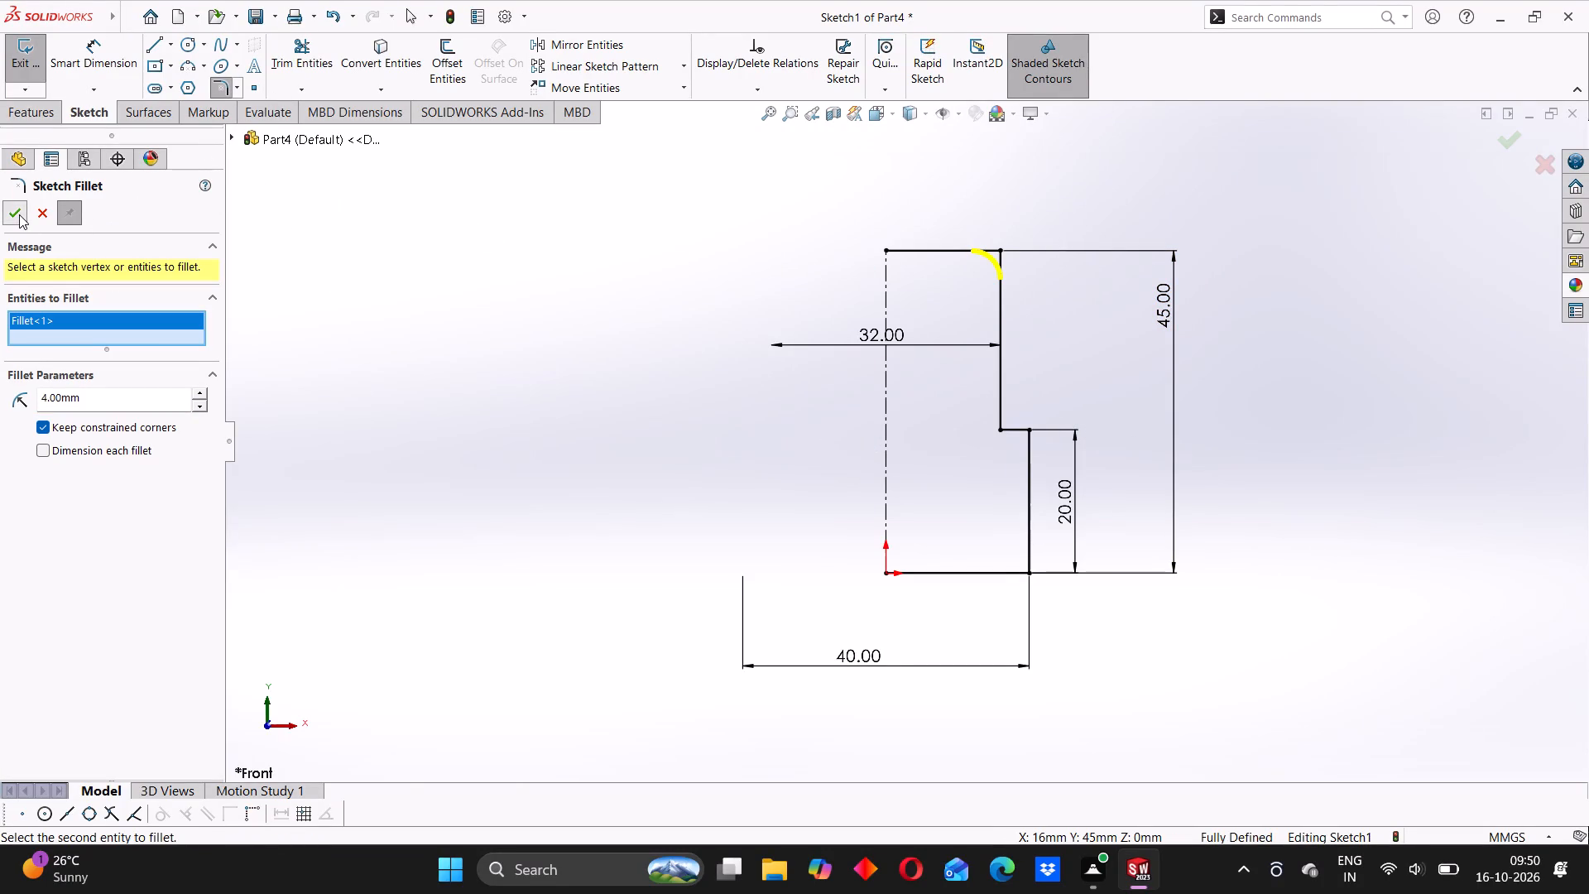
pyautogui.click(18, 212)
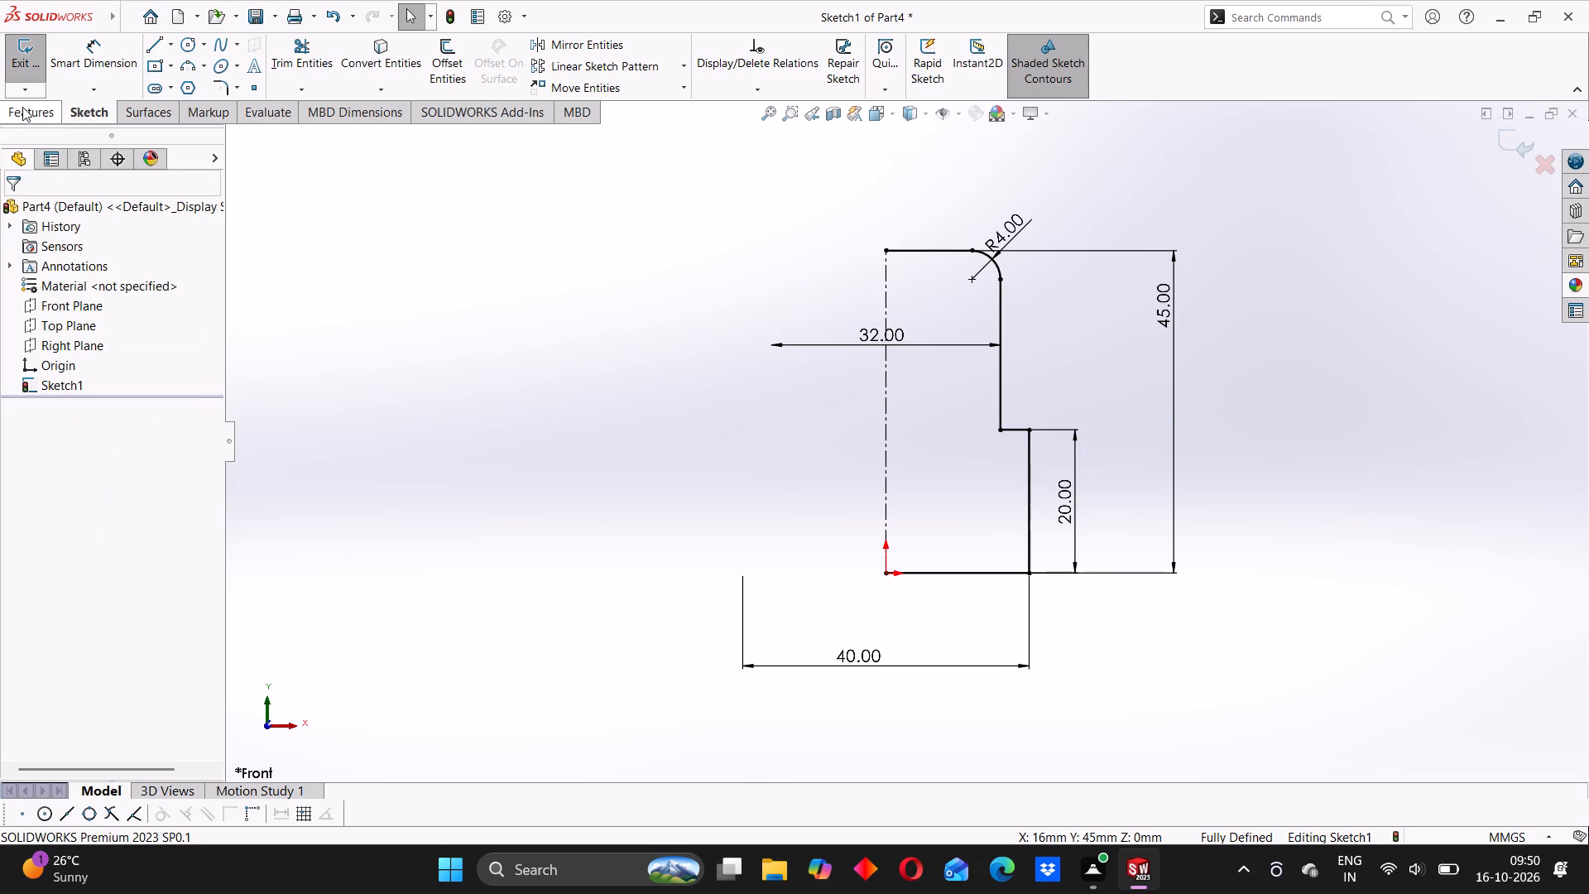
# Revolve the stepped profile 360° about the centerline into a solid, letting the open sketch be closed automatically.
pyautogui.click(22, 107)
pyautogui.click(95, 57)
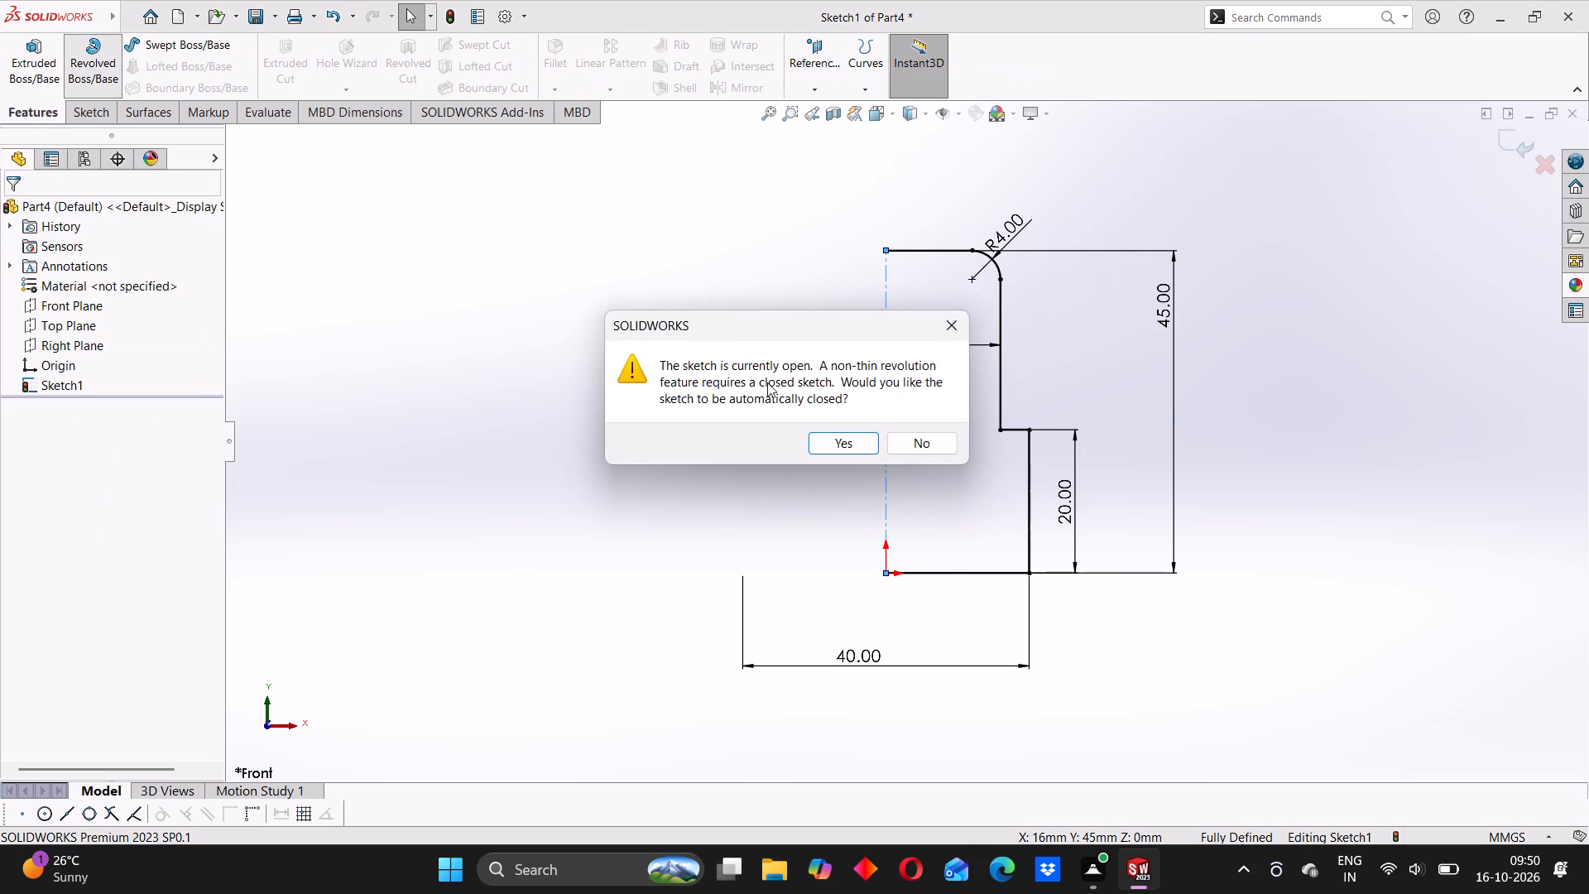
pyautogui.click(841, 440)
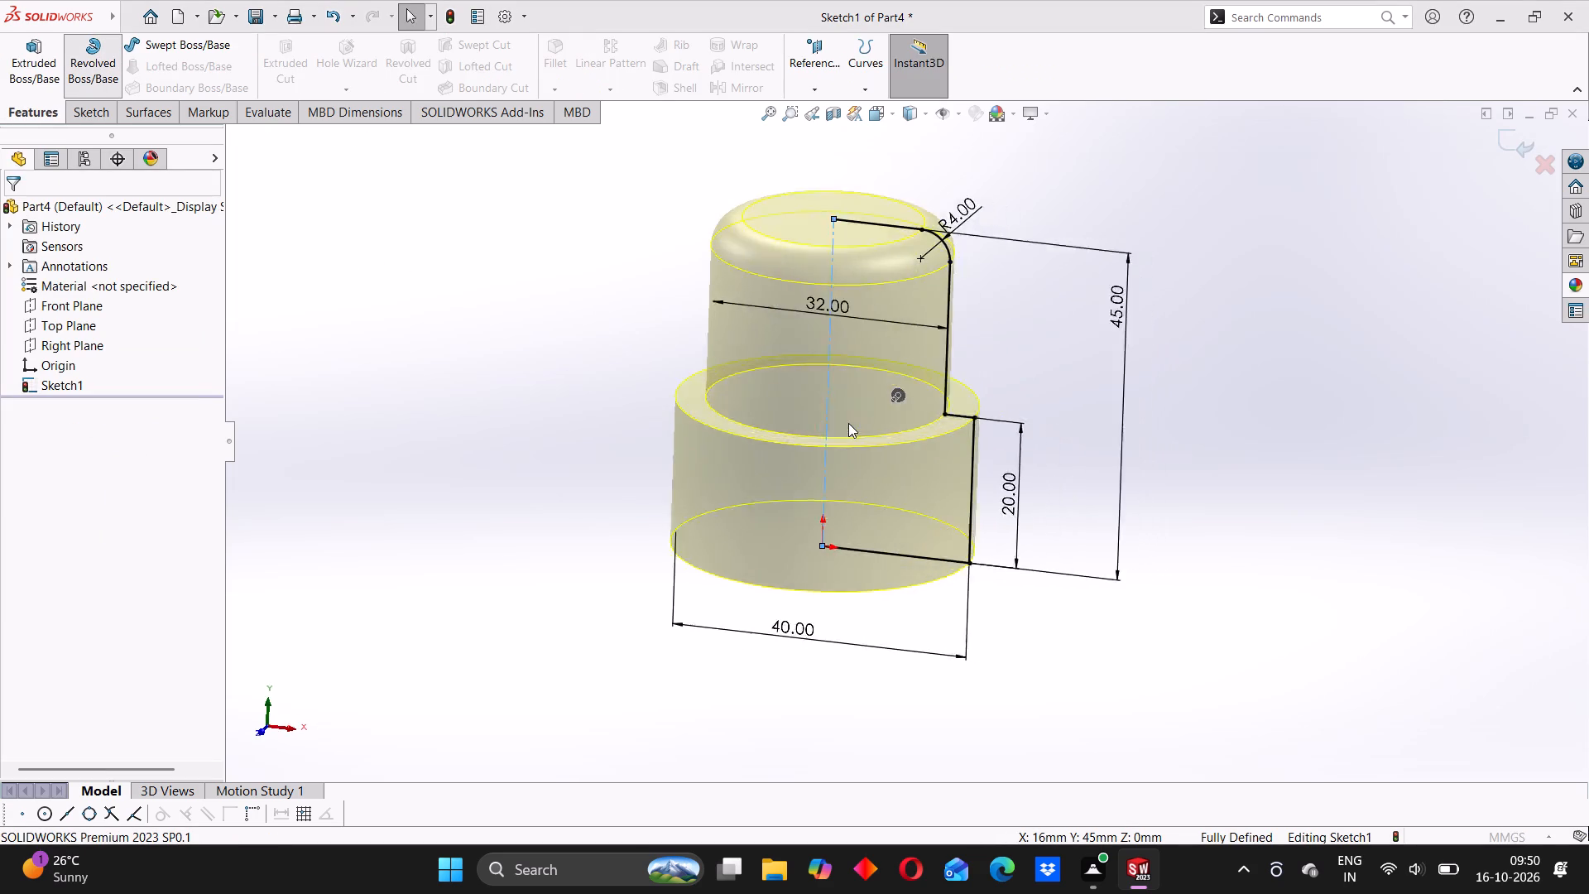
pyautogui.click(14, 217)
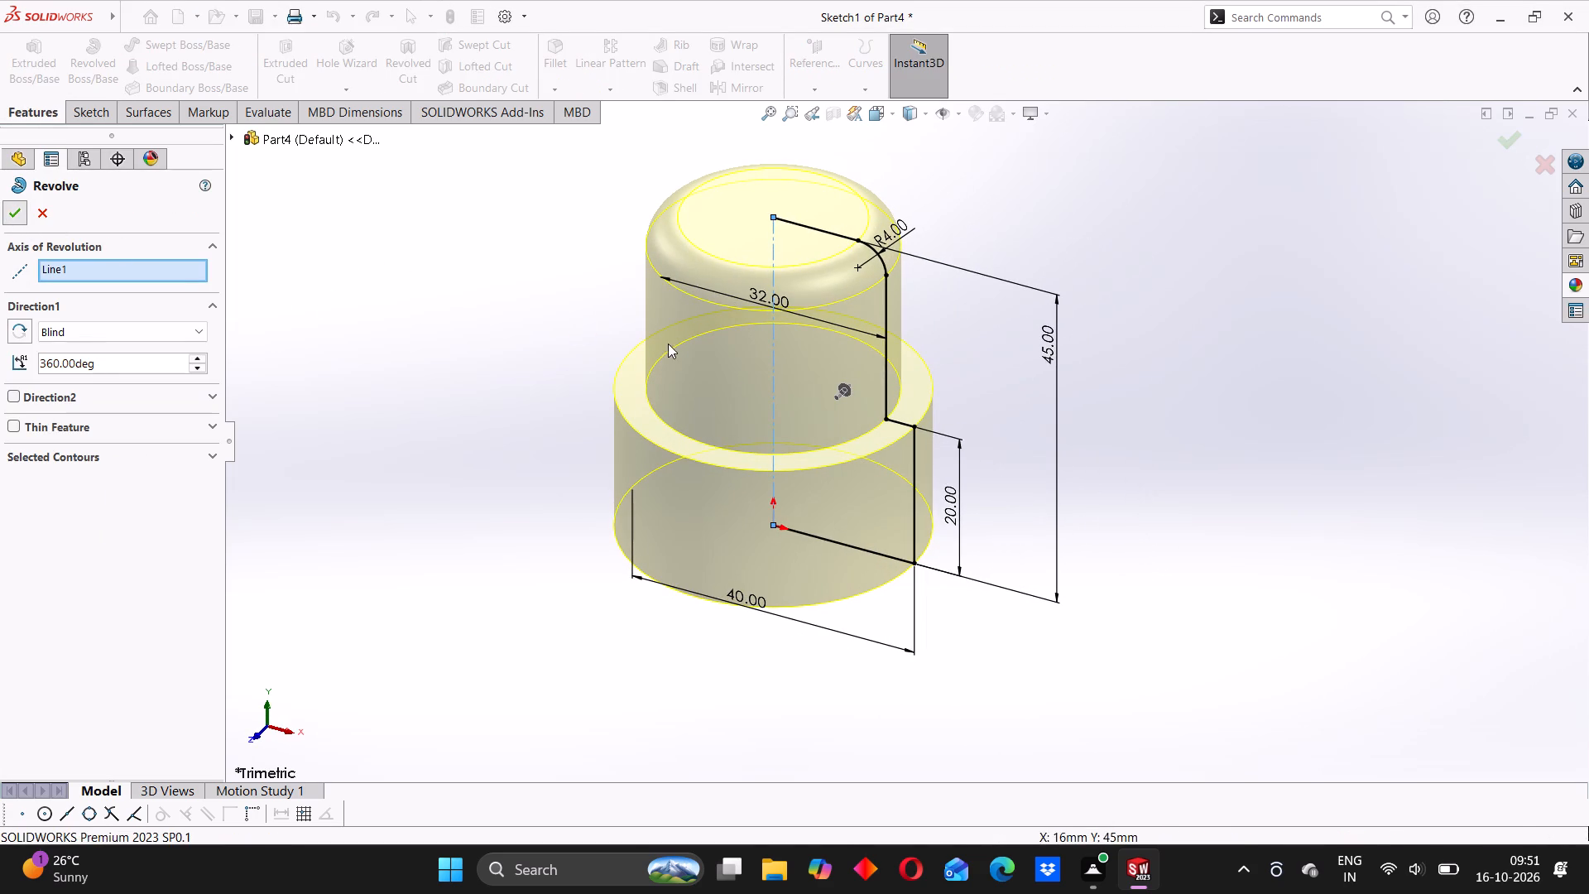
pyautogui.moveTo(847, 442); pyautogui.dragTo(857, 389, button='middle')
pyautogui.click(509, 307)
# Start a sketch on the solid's flat top face and draw a six-sided polygon about 24 mm across corners, centred on the origin.
pyautogui.scroll(-4, 735, 230)
pyautogui.click(785, 219)
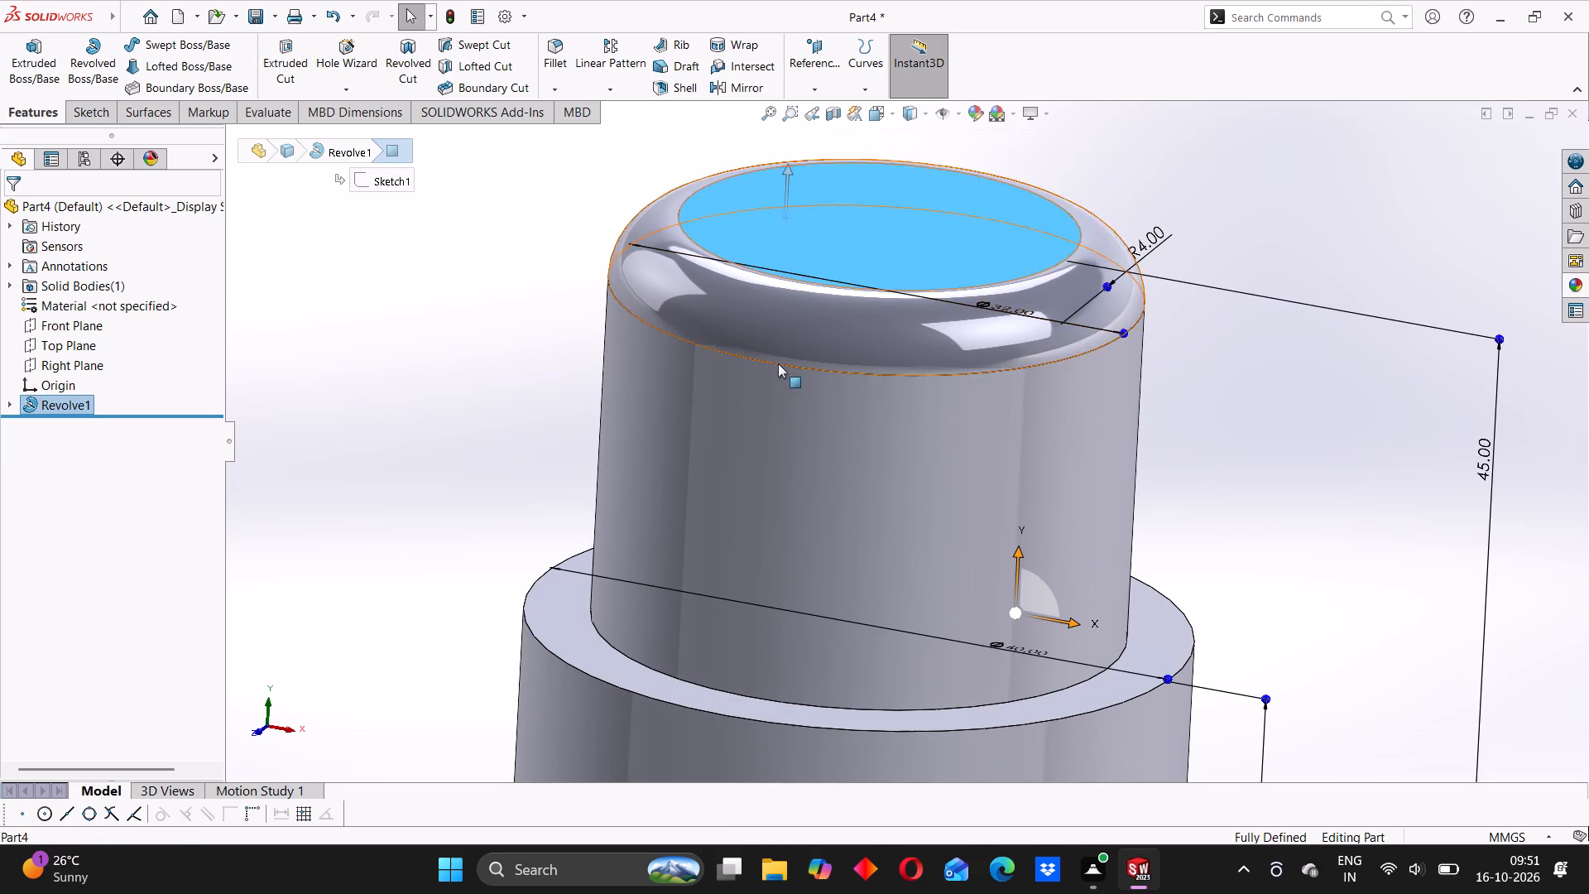
pyautogui.click(778, 364)
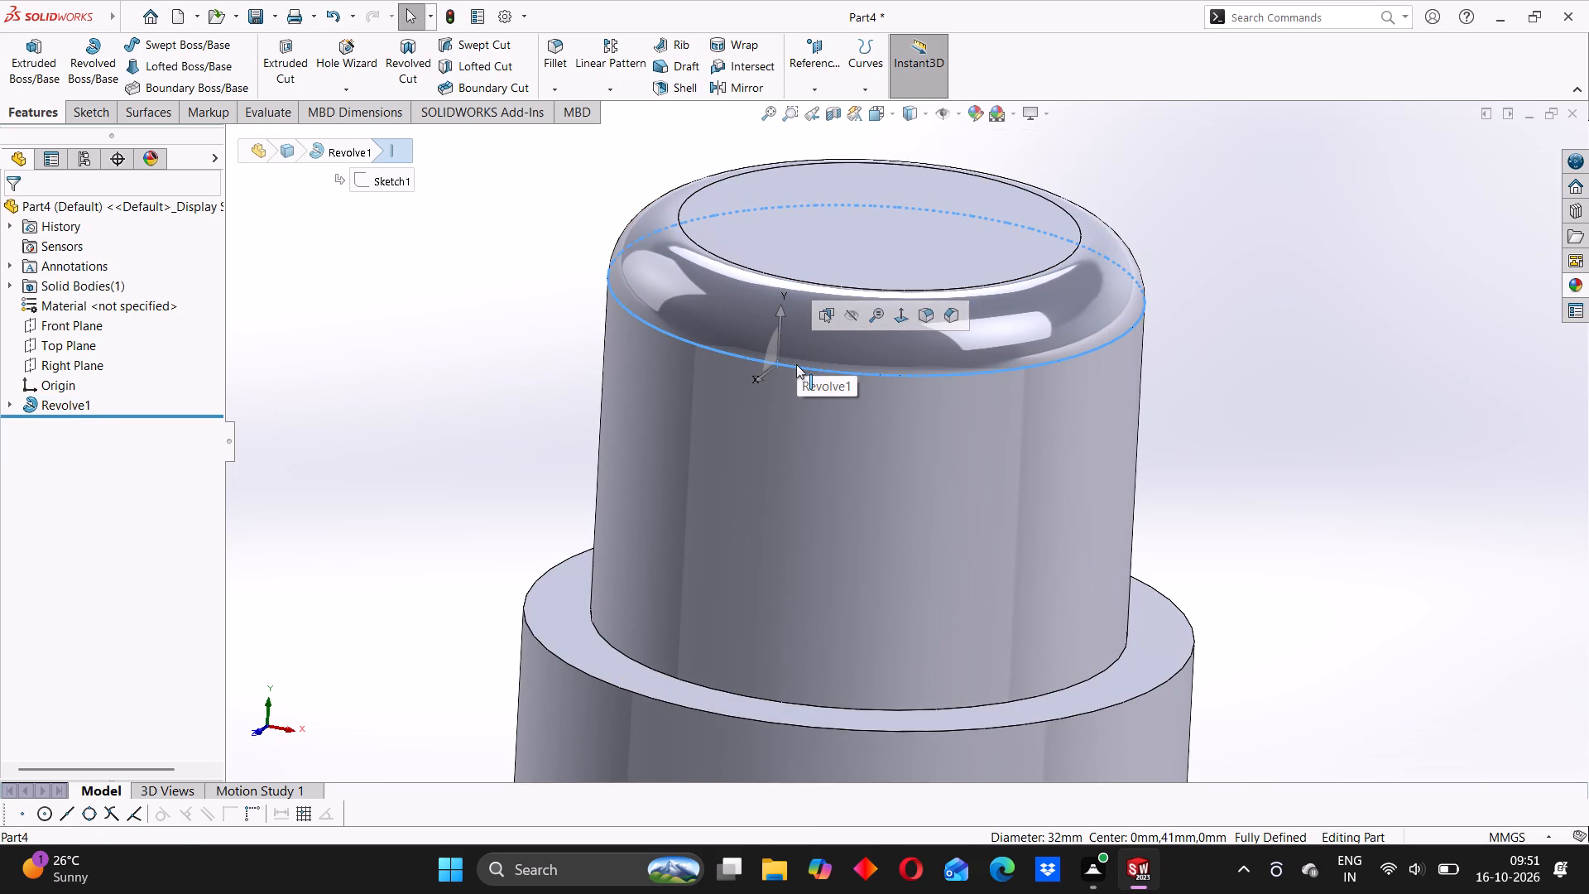
pyautogui.rightClick(805, 252)
pyautogui.click(847, 230)
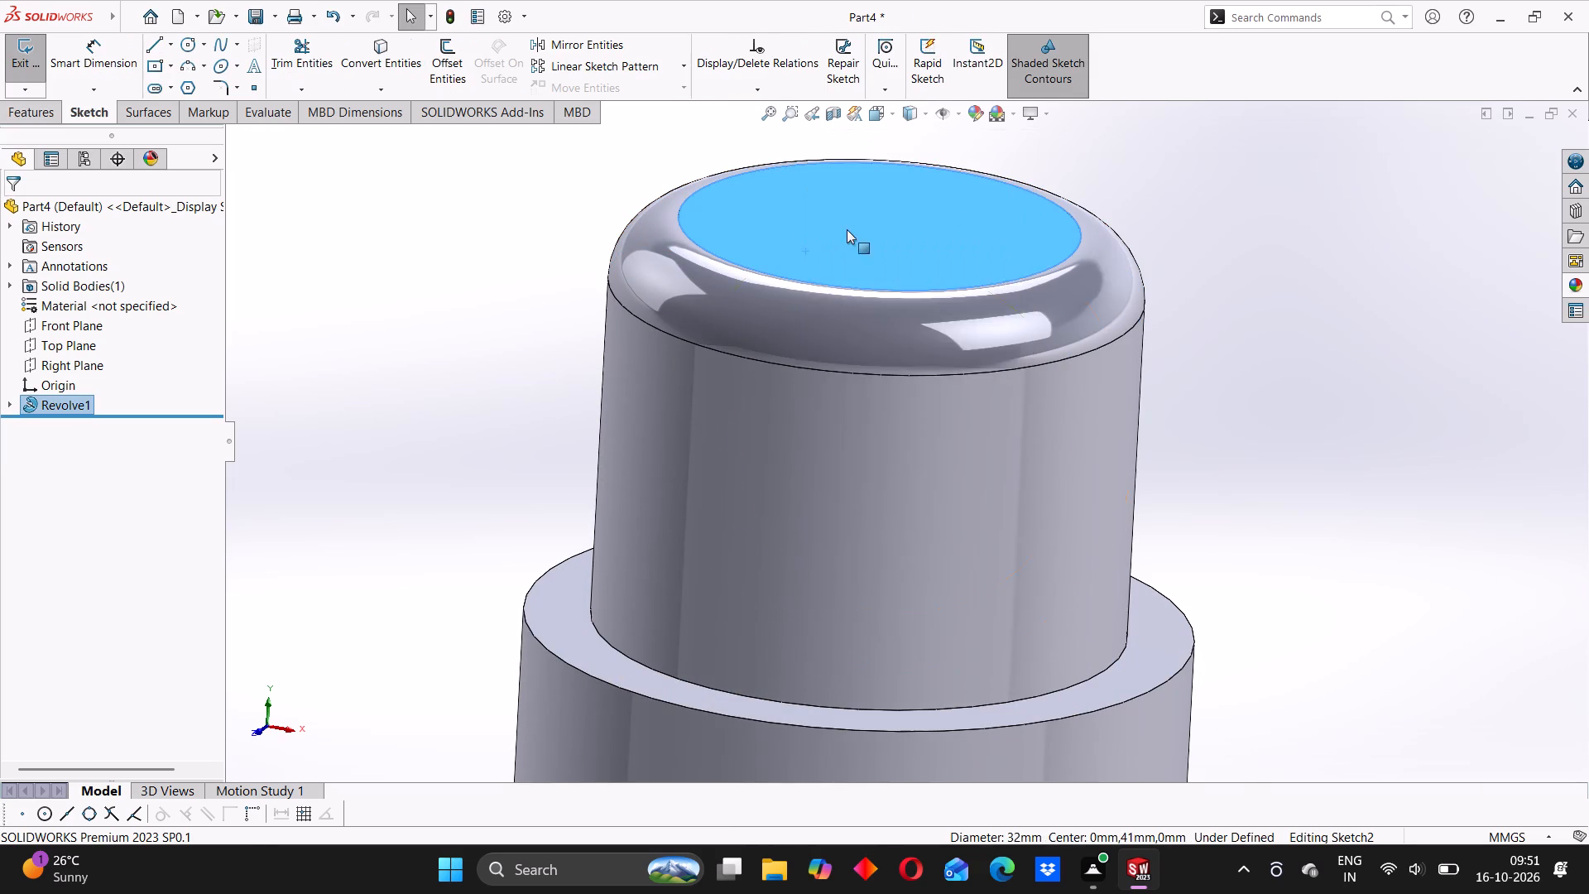
pyautogui.click(544, 265)
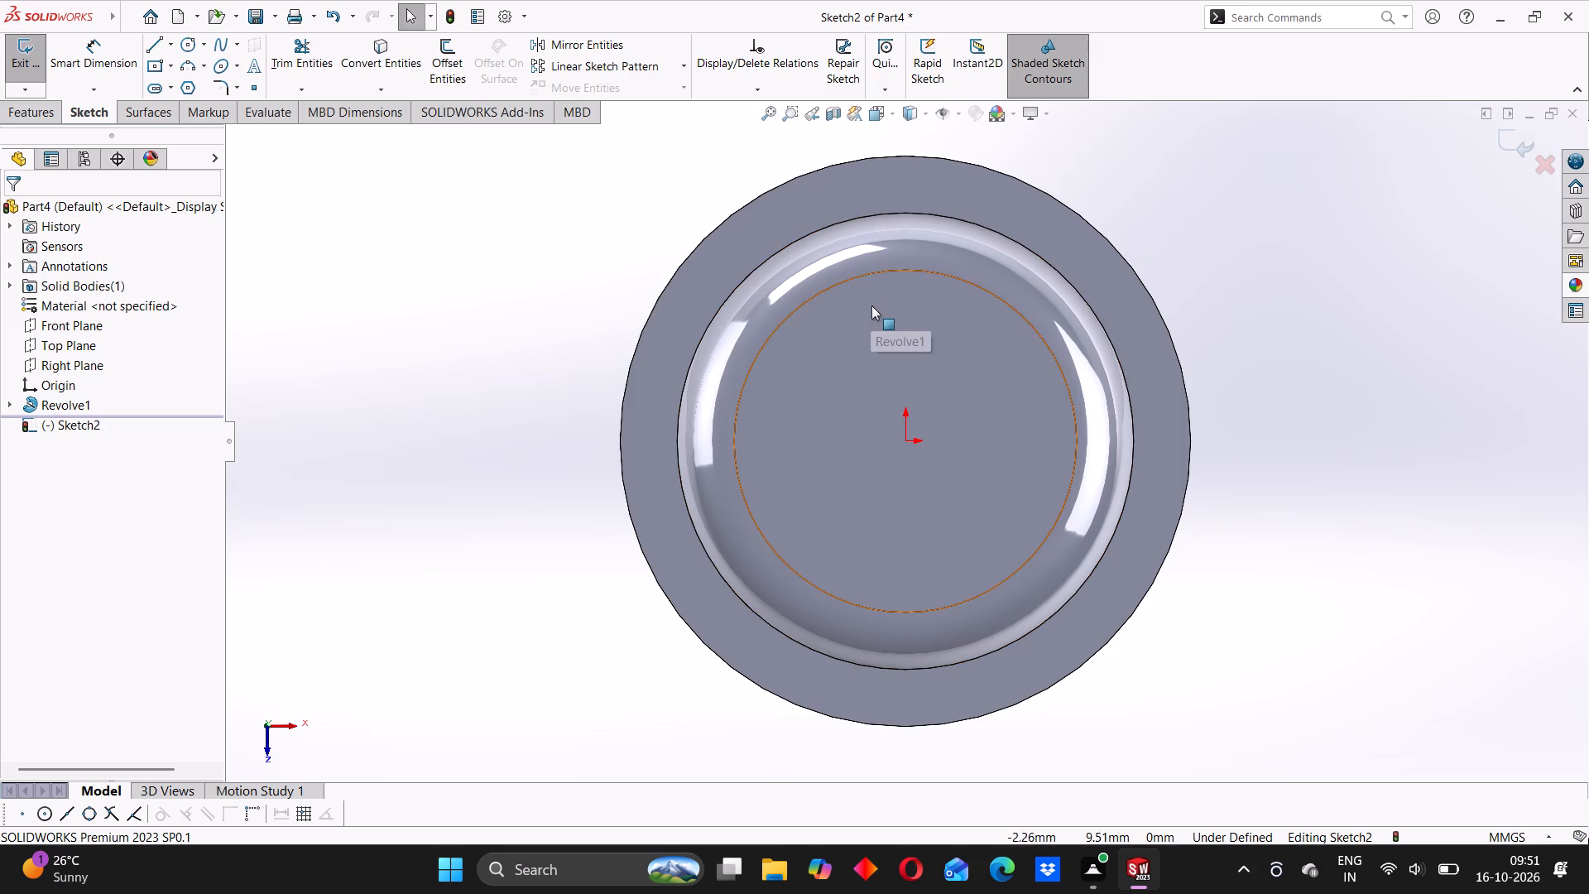
pyautogui.click(197, 93)
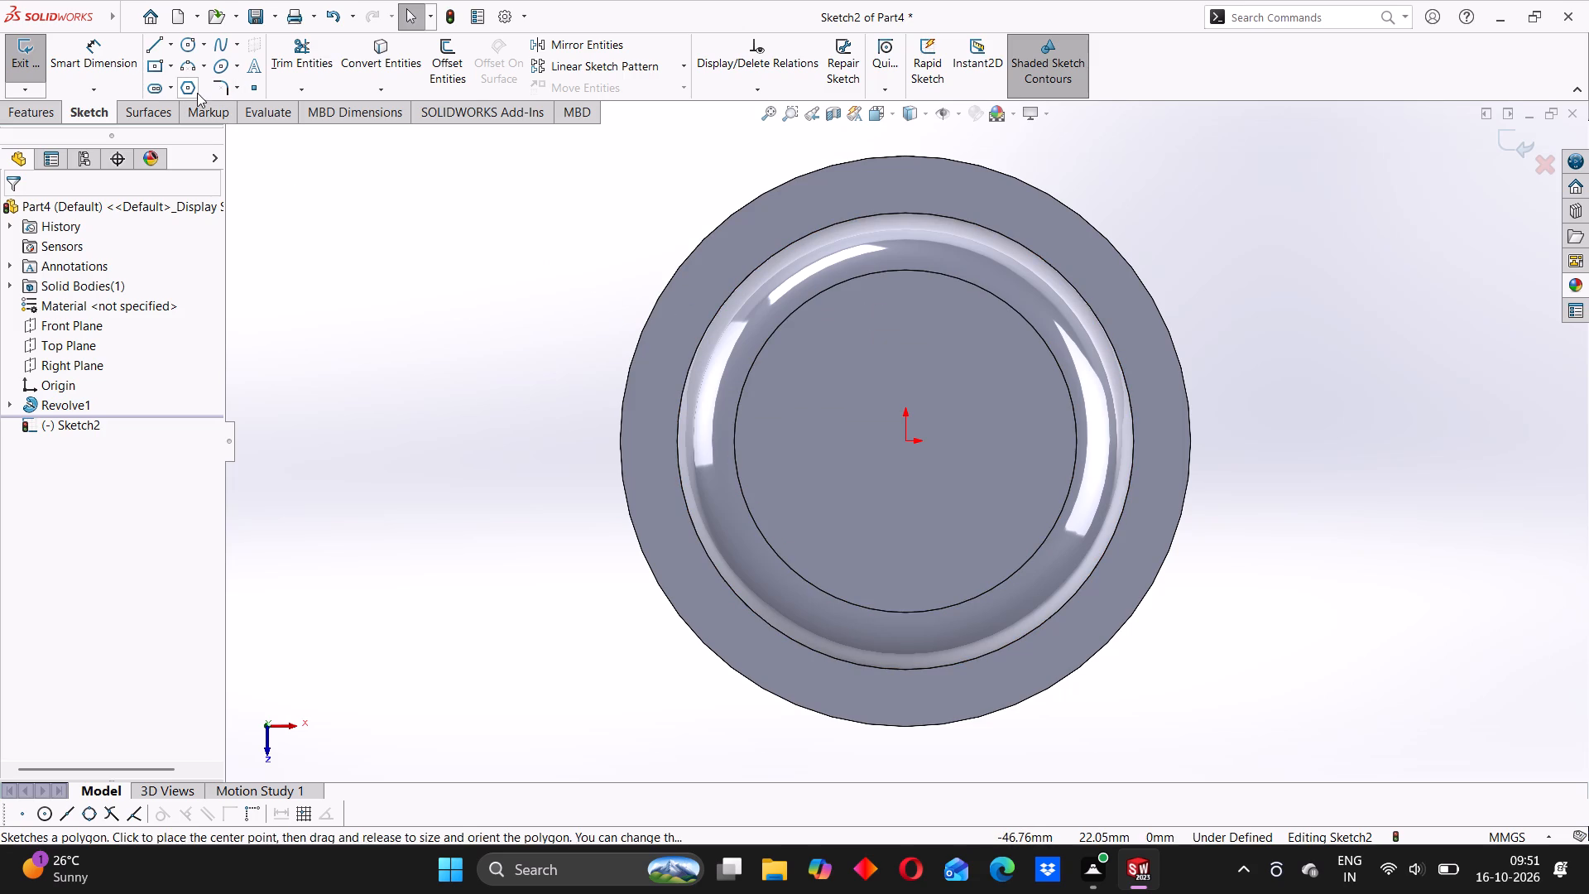
pyautogui.click(906, 442)
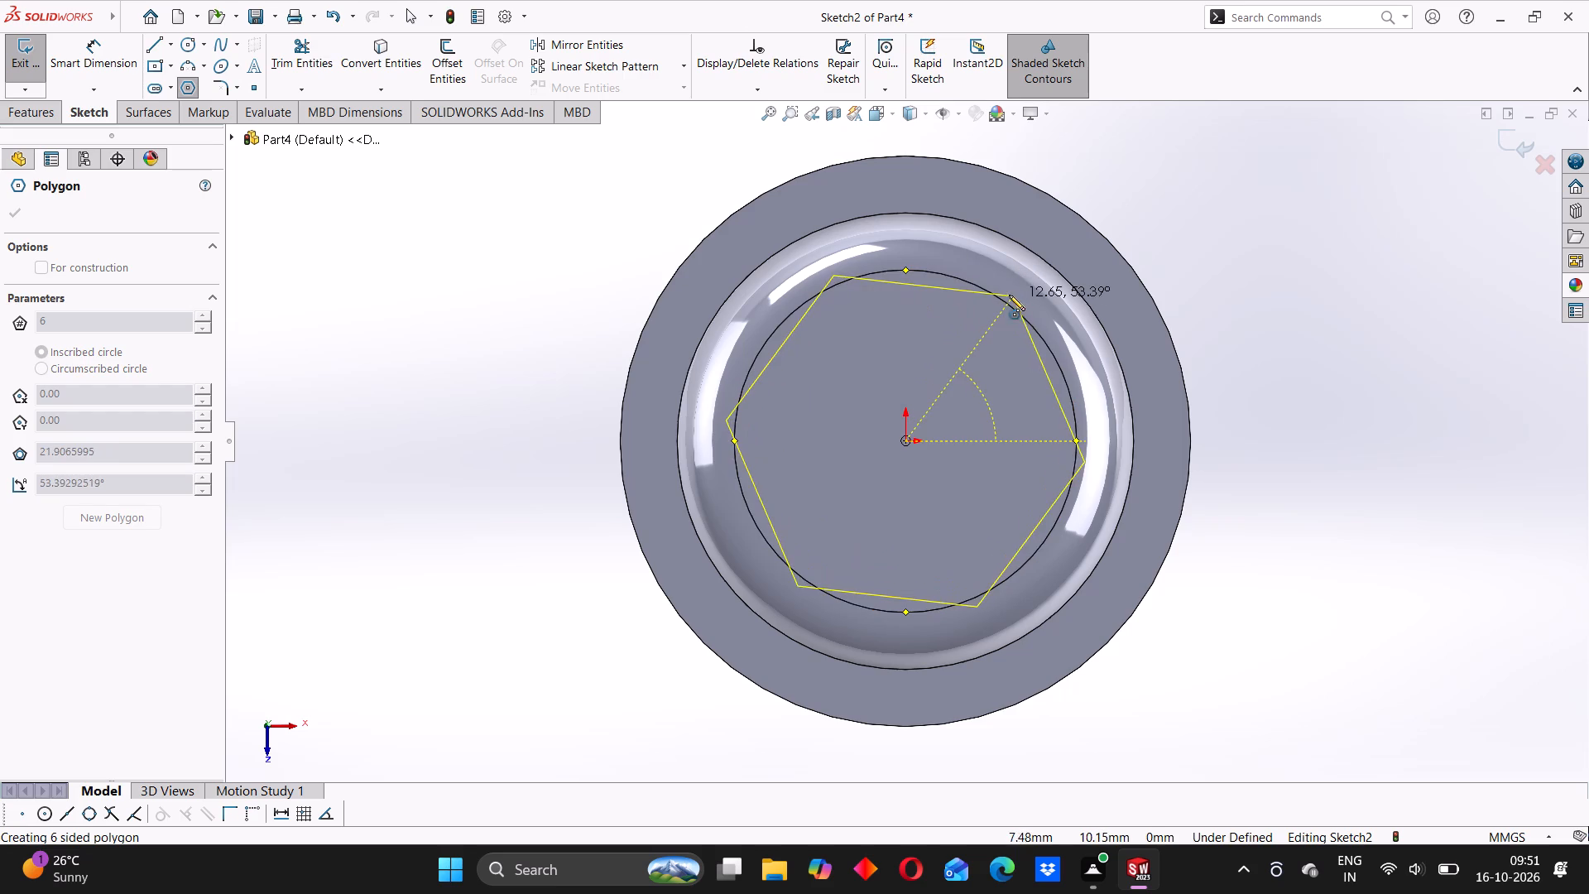
pyautogui.click(996, 293)
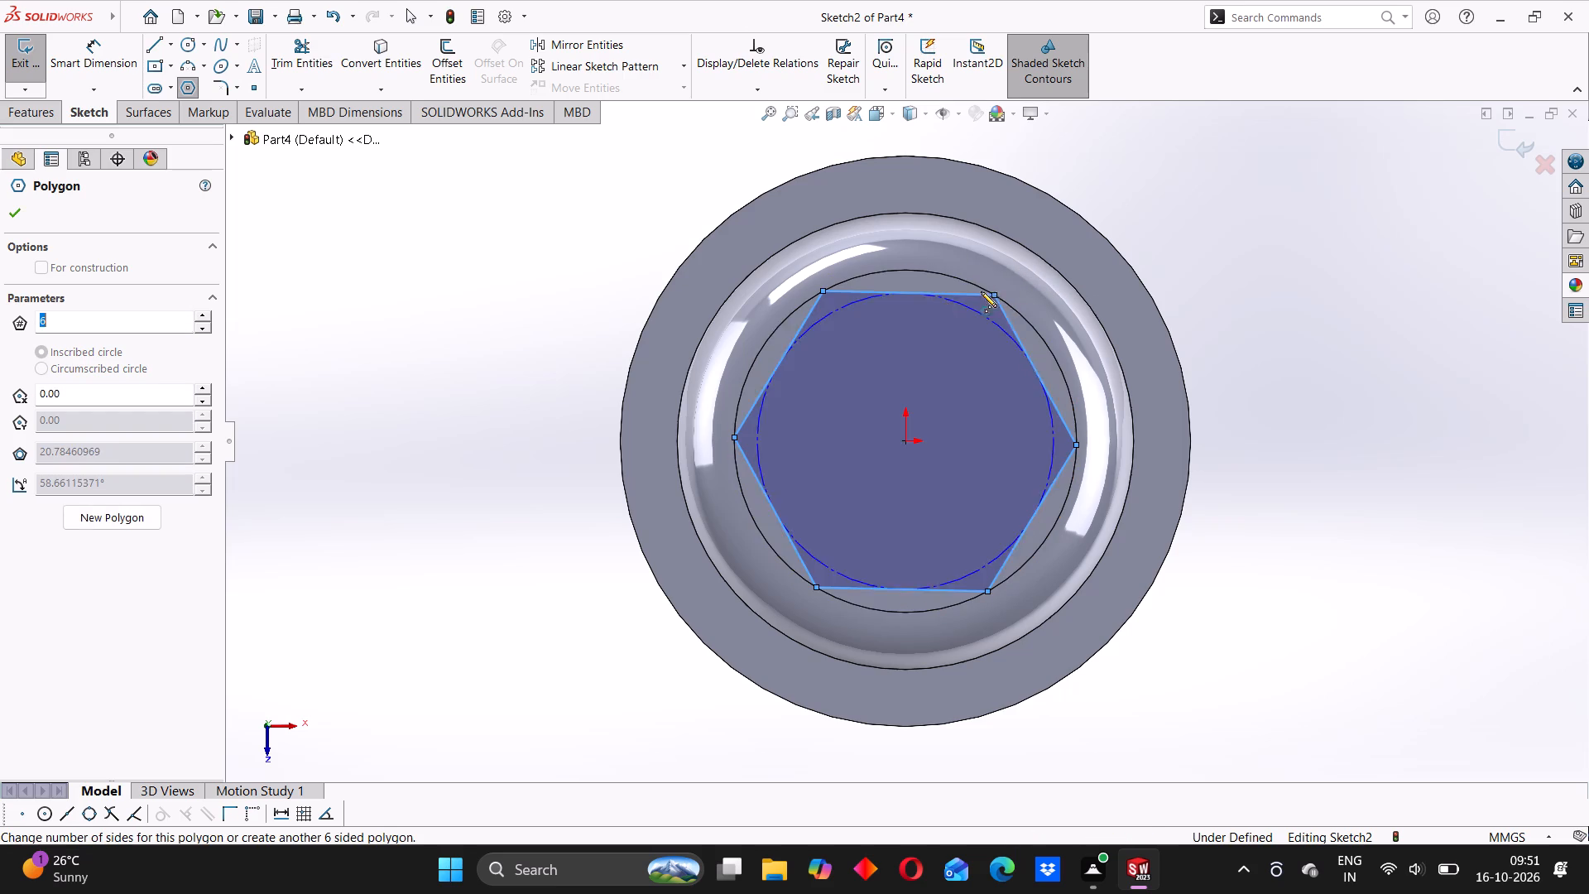
# Dimension the hexagon across its two opposite side corners as 32 mm.
pyautogui.moveTo(115, 63); pyautogui.dragTo(139, 71)
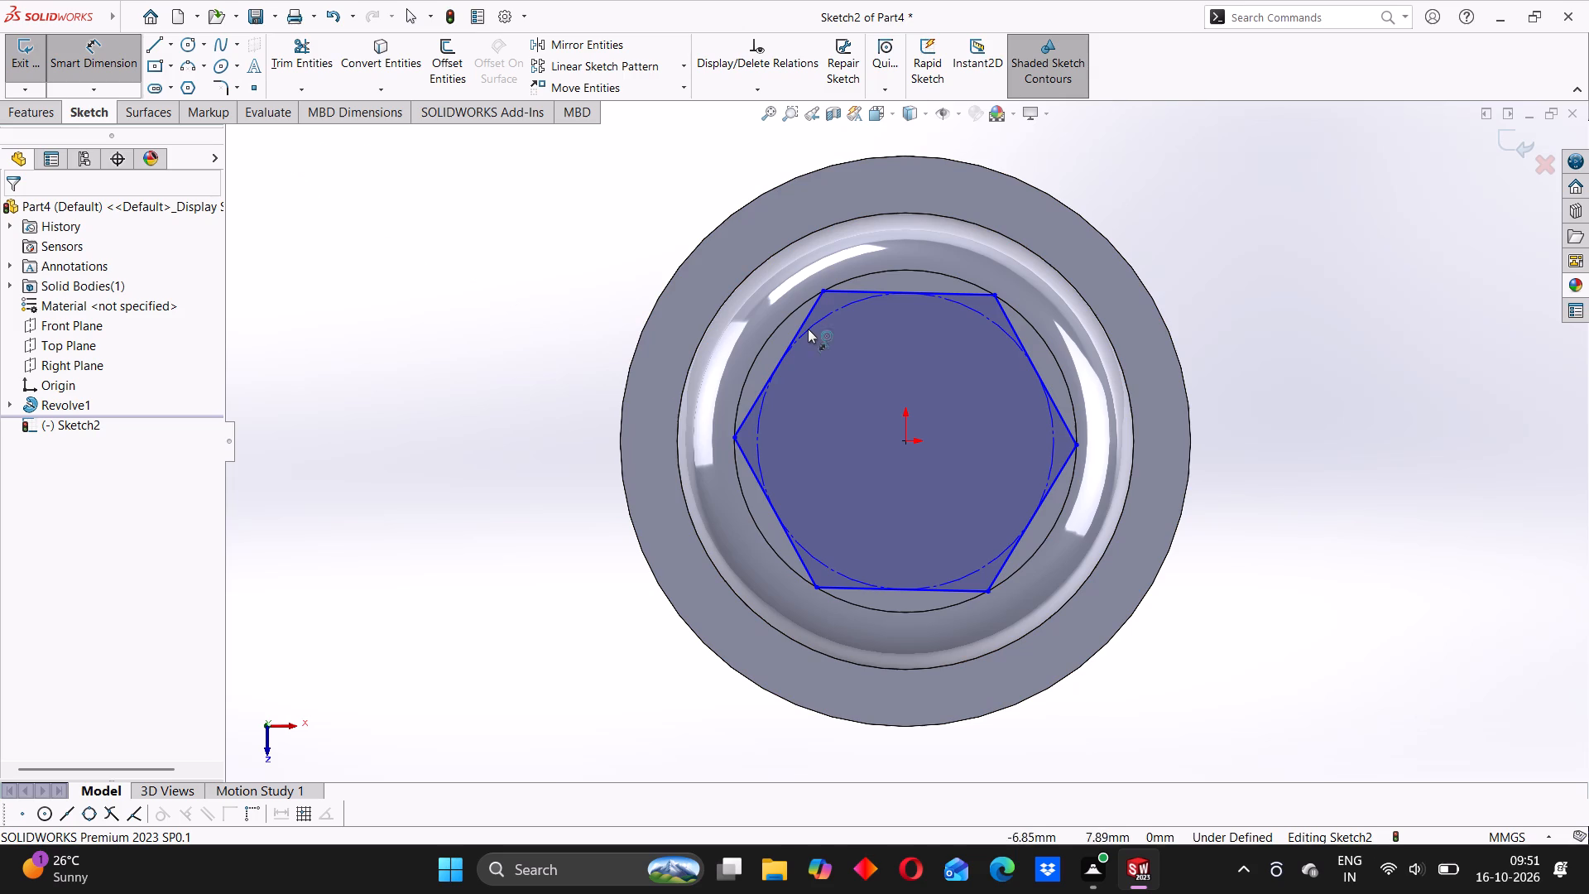
pyautogui.click(733, 436)
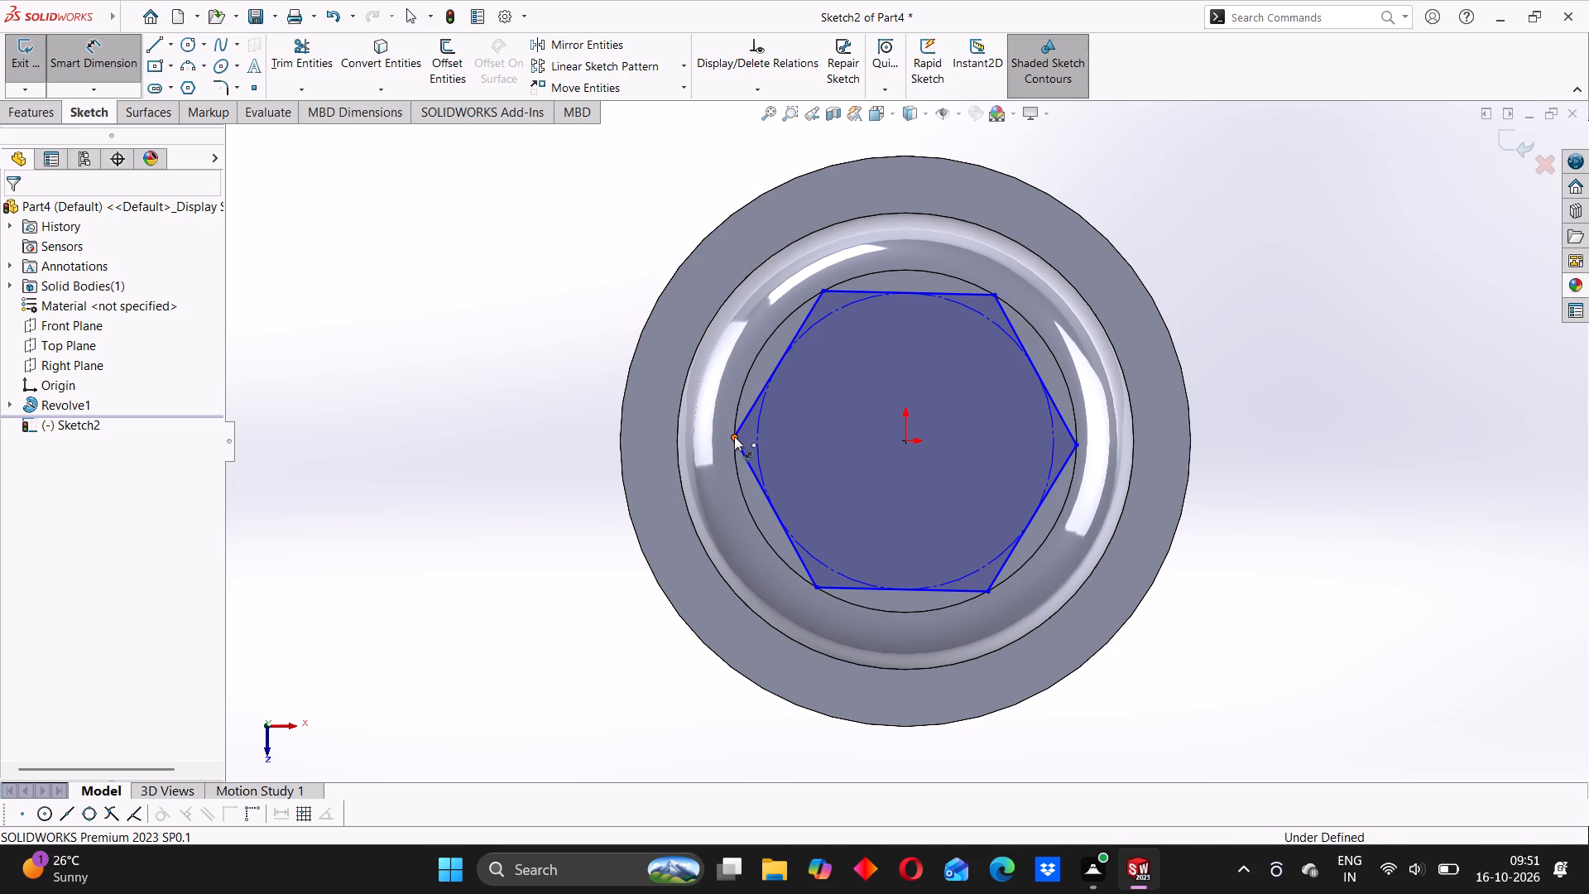
pyautogui.click(1076, 444)
pyautogui.click(986, 156)
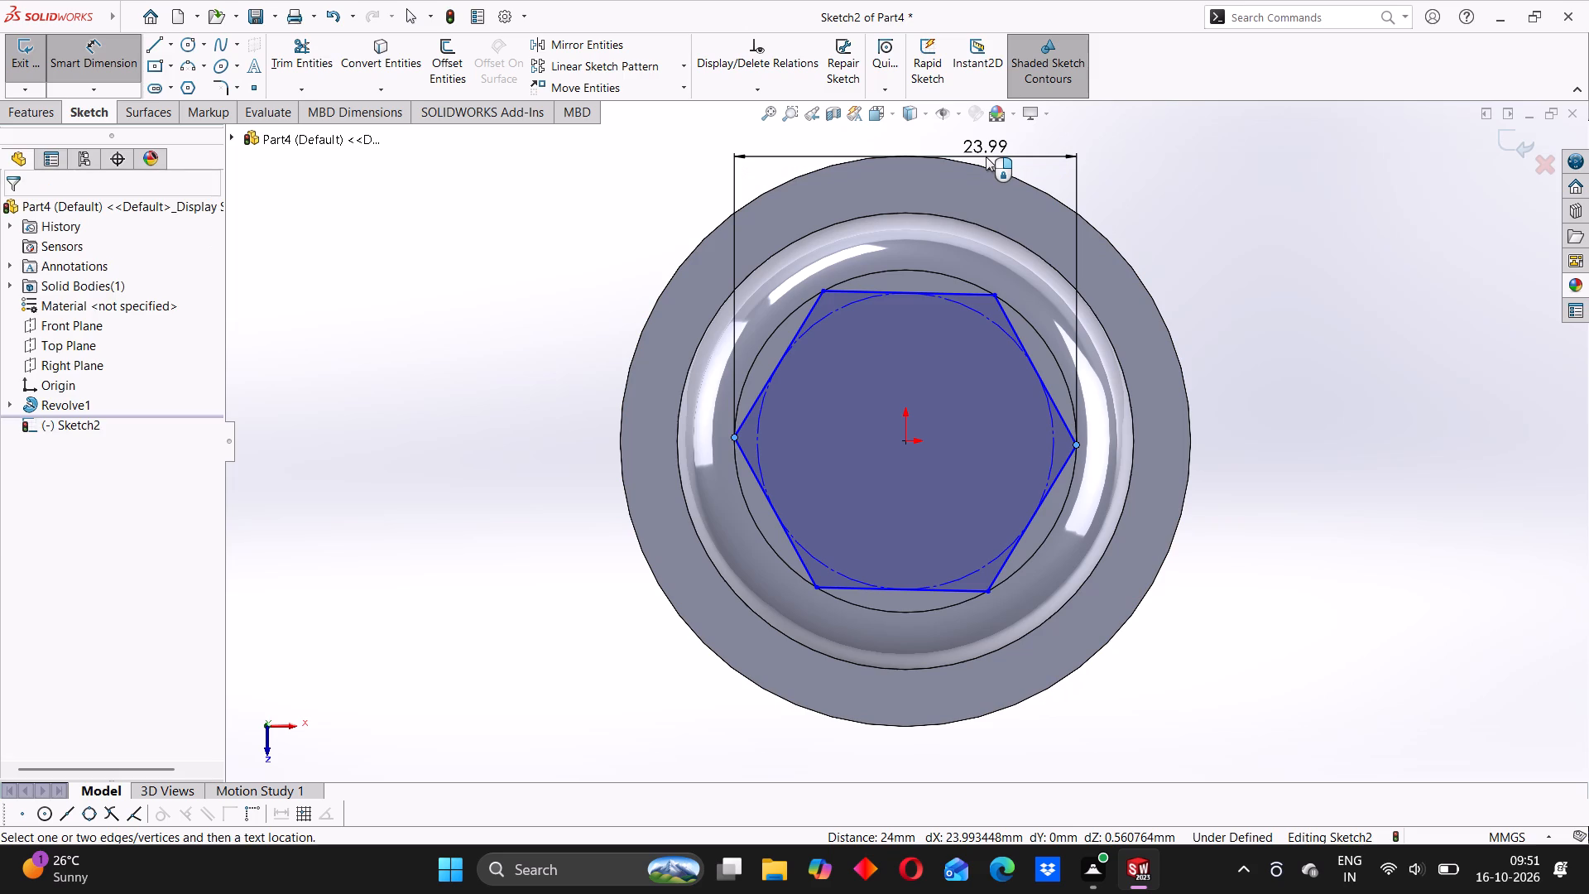
pyautogui.write('32')
pyautogui.press('Return')
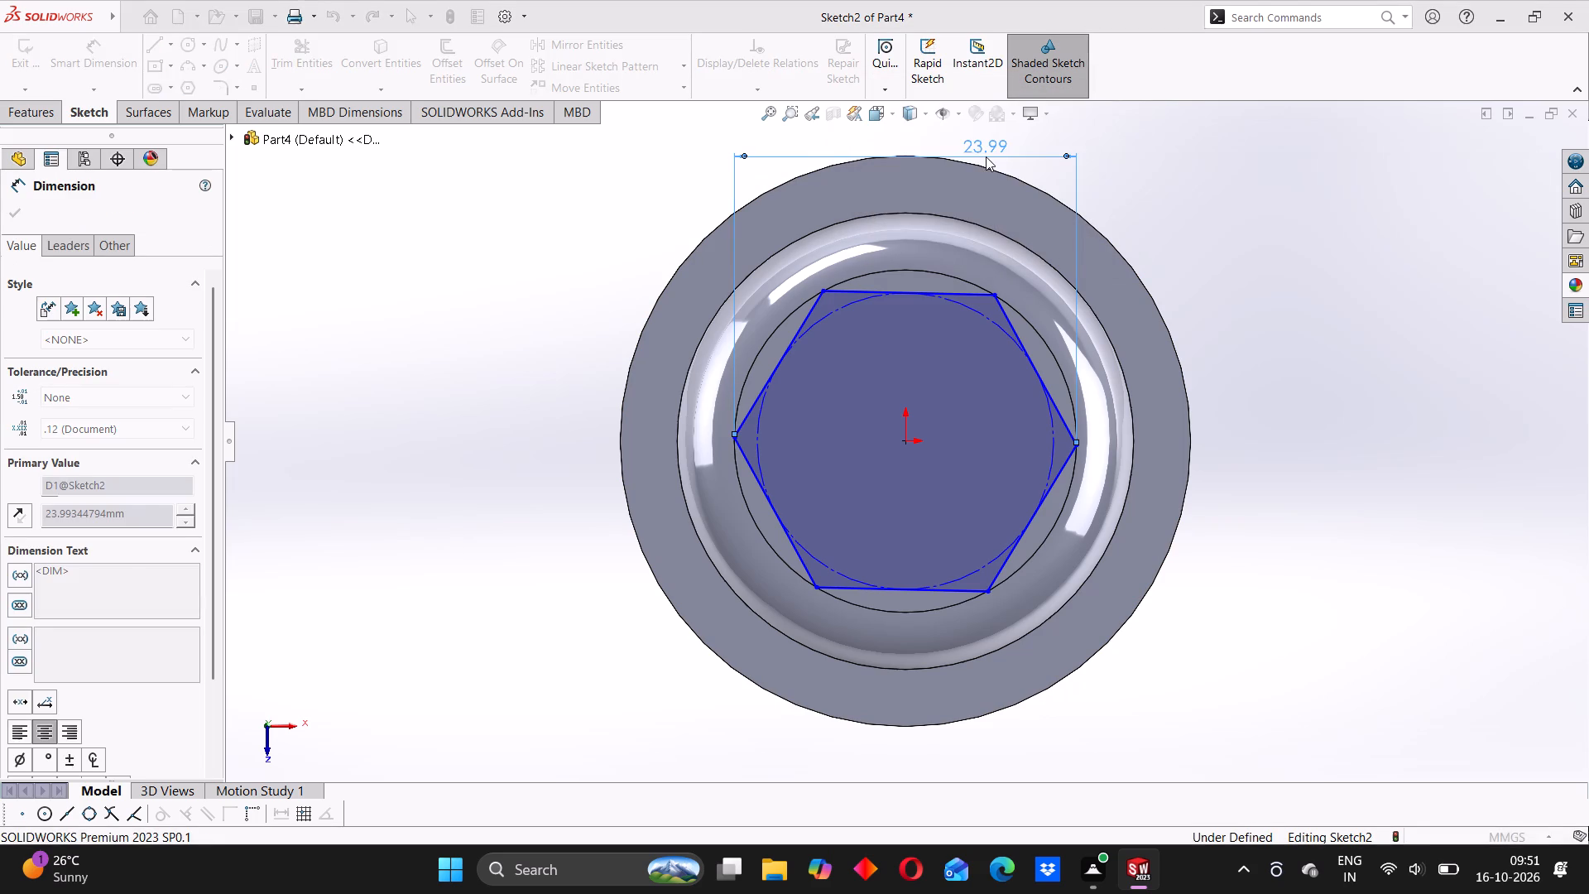
pyautogui.click(502, 281)
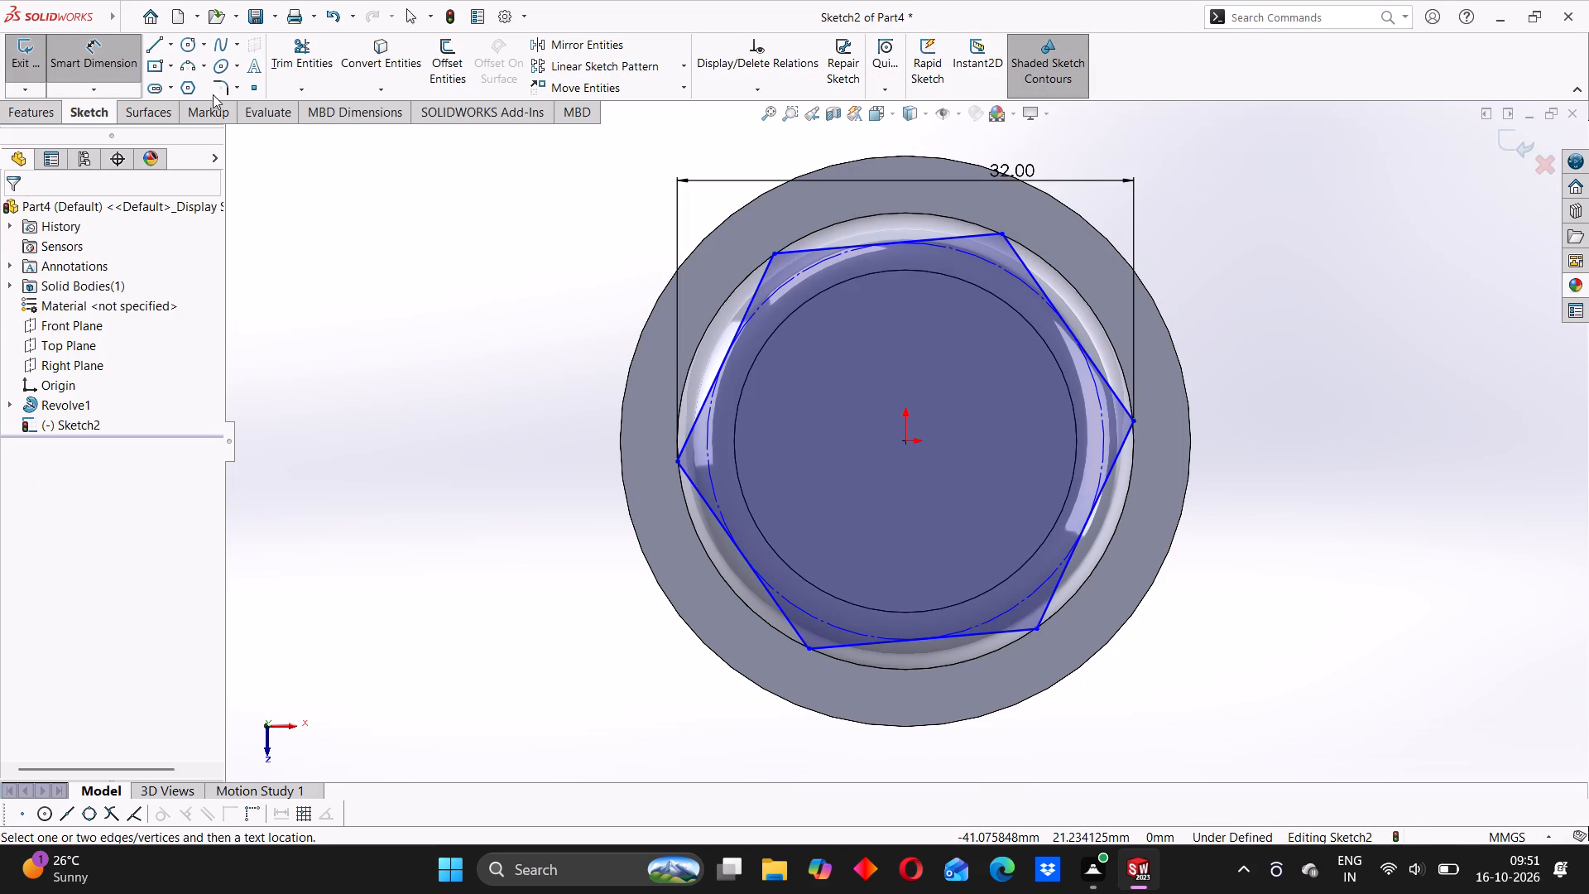
pyautogui.moveTo(89, 60); pyautogui.dragTo(102, 71)
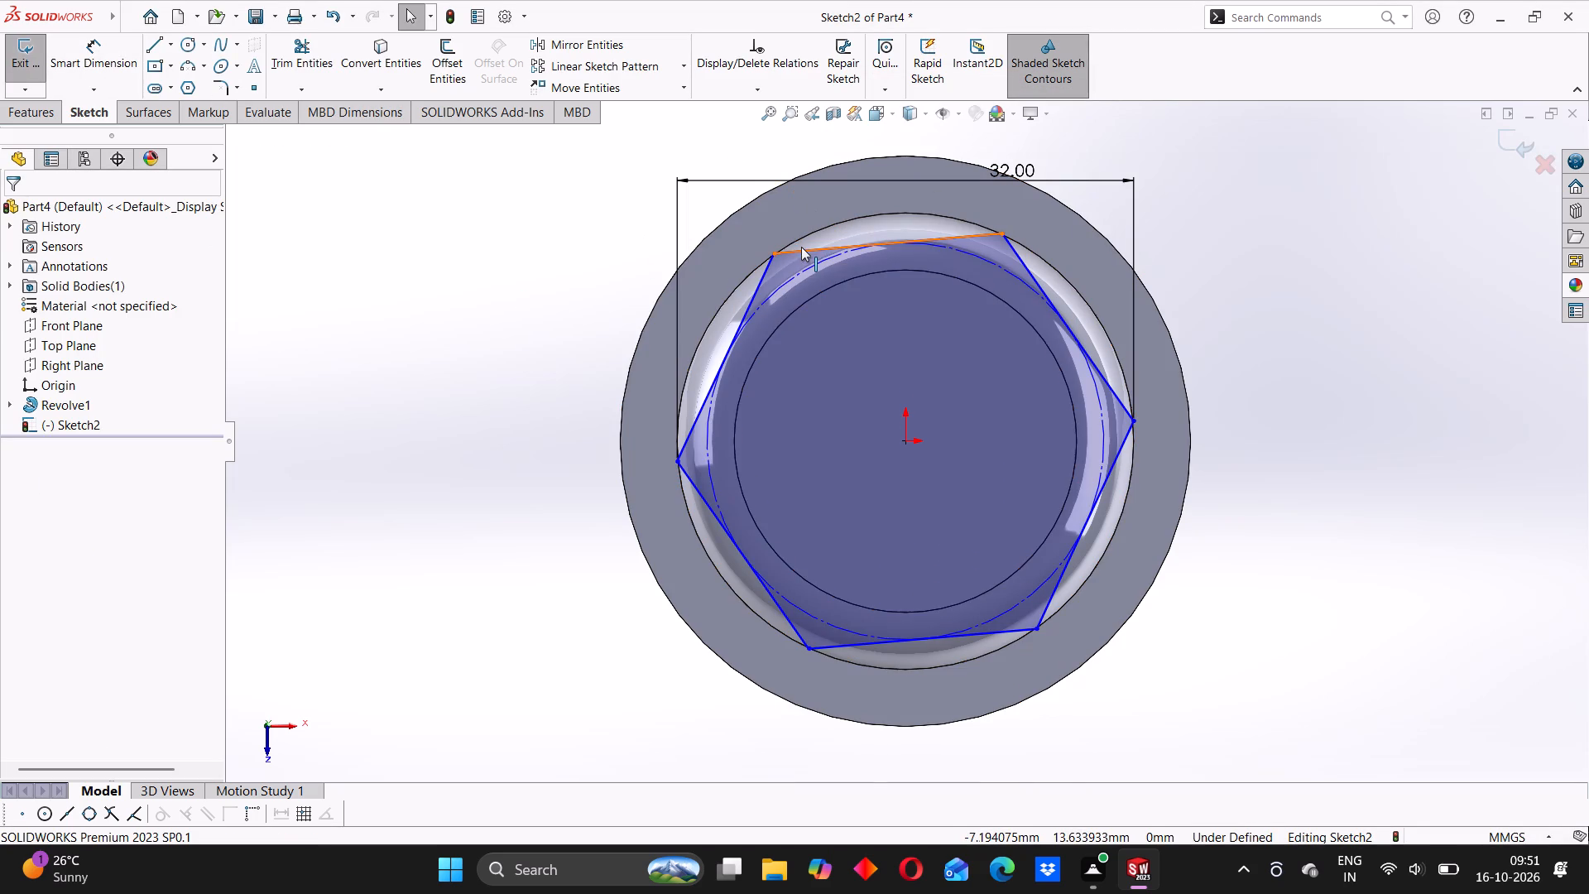
# Add a Horizontal relation to the hexagon's upper edge.
pyautogui.click(801, 247)
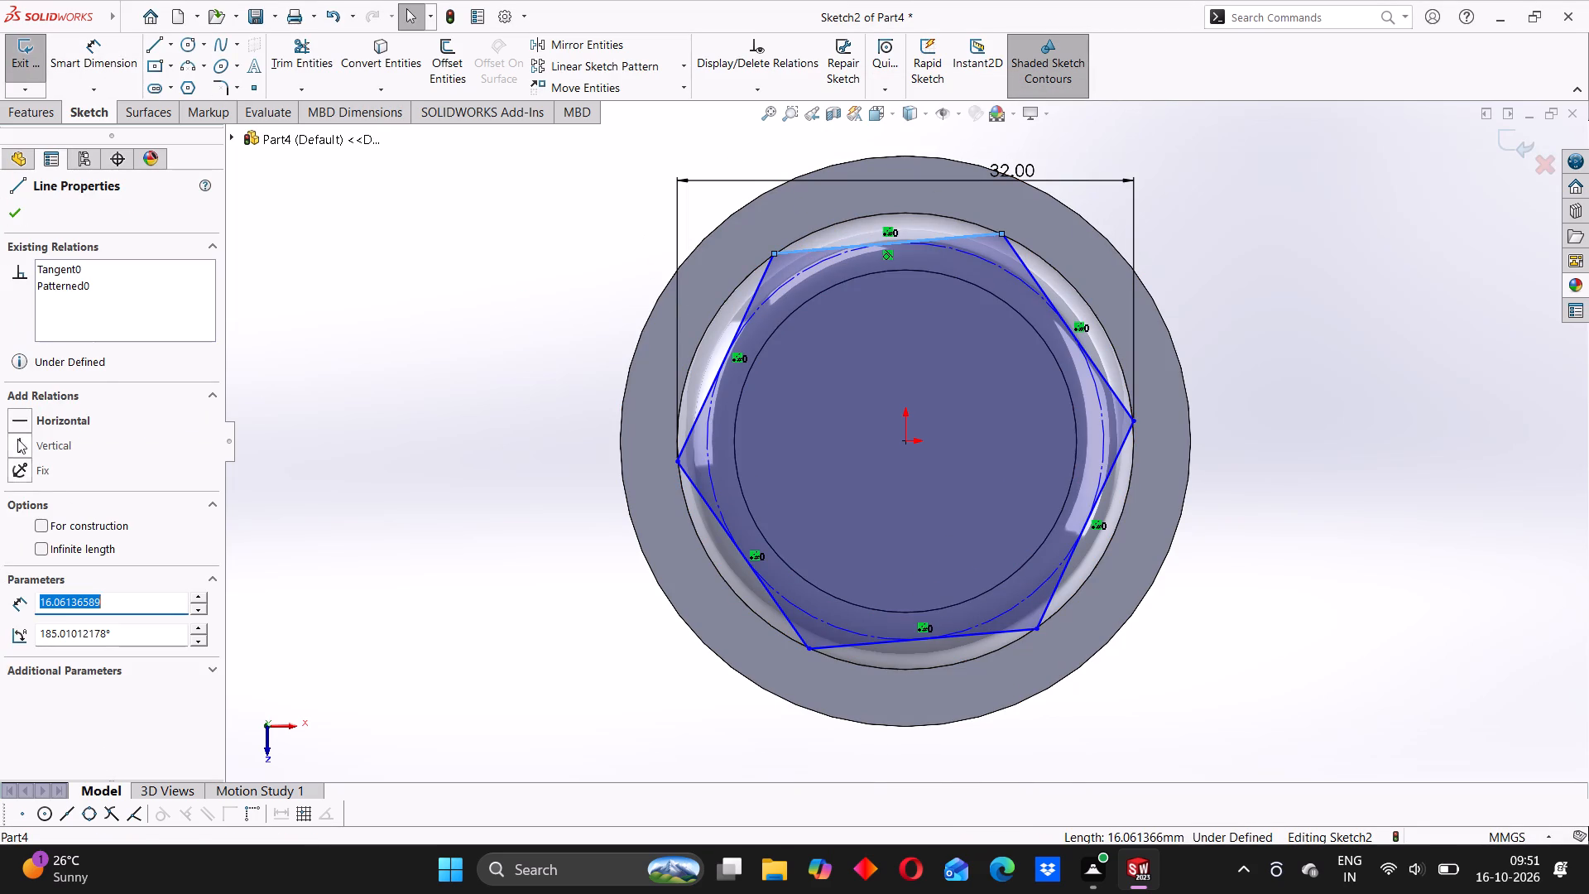
pyautogui.click(18, 421)
pyautogui.click(19, 219)
pyautogui.click(410, 349)
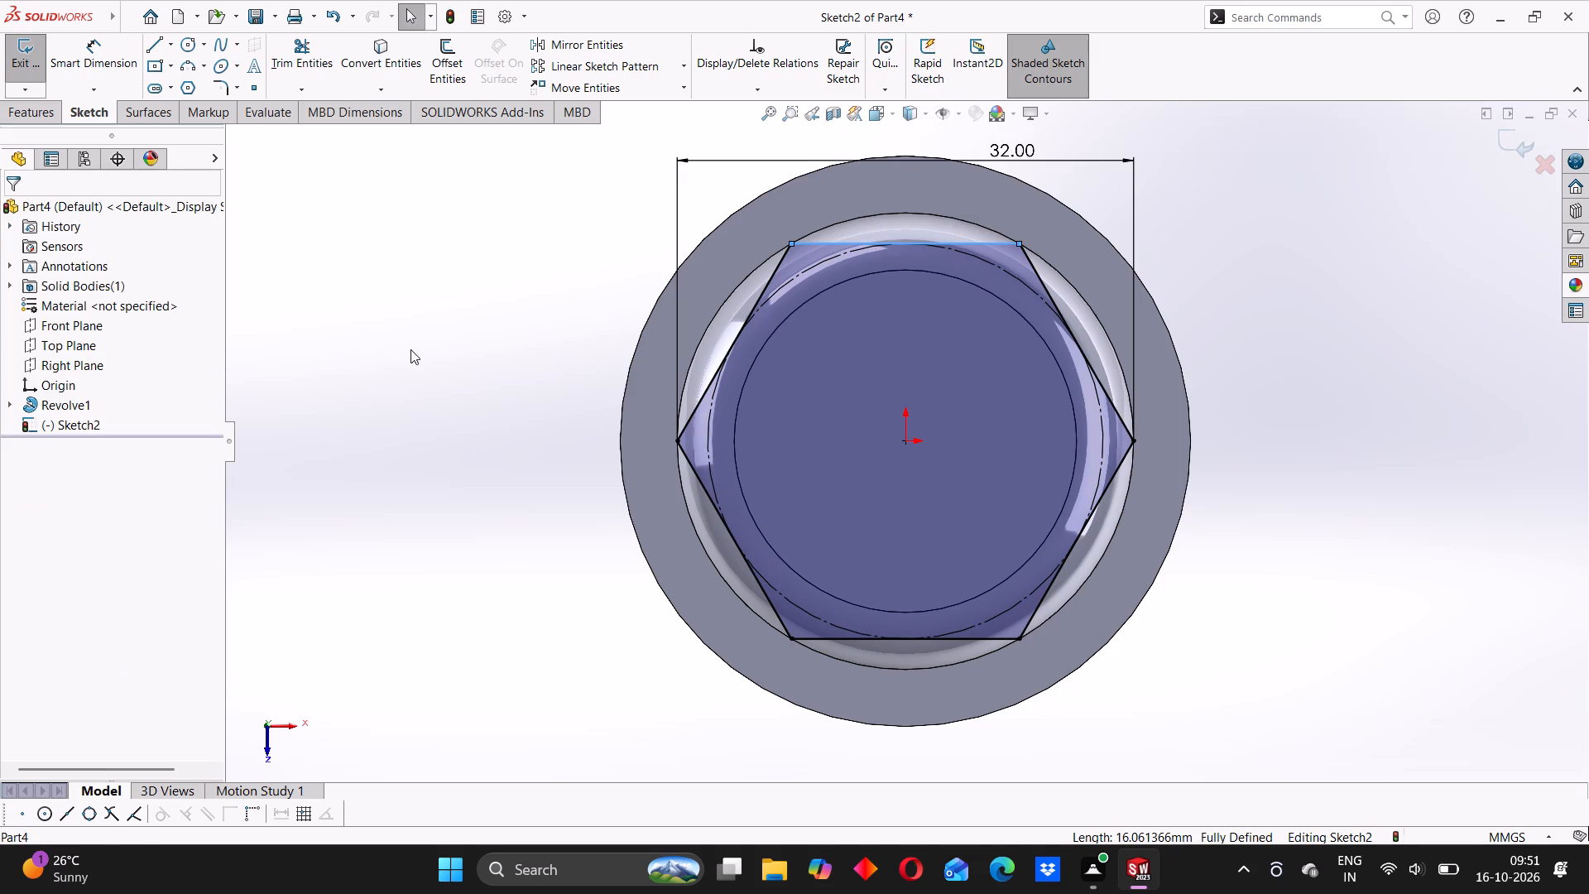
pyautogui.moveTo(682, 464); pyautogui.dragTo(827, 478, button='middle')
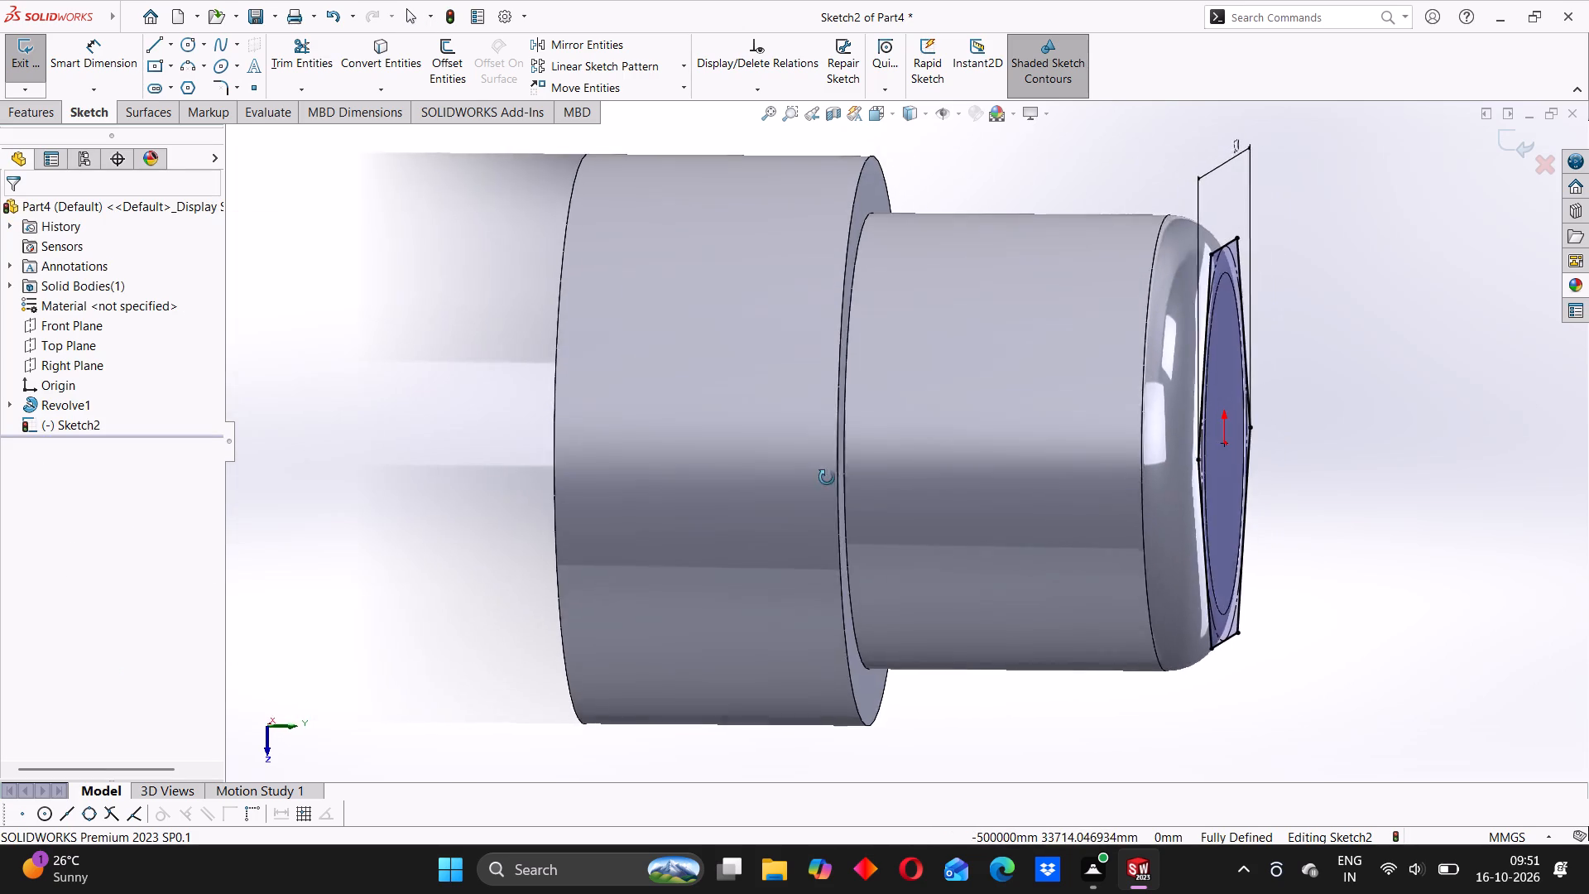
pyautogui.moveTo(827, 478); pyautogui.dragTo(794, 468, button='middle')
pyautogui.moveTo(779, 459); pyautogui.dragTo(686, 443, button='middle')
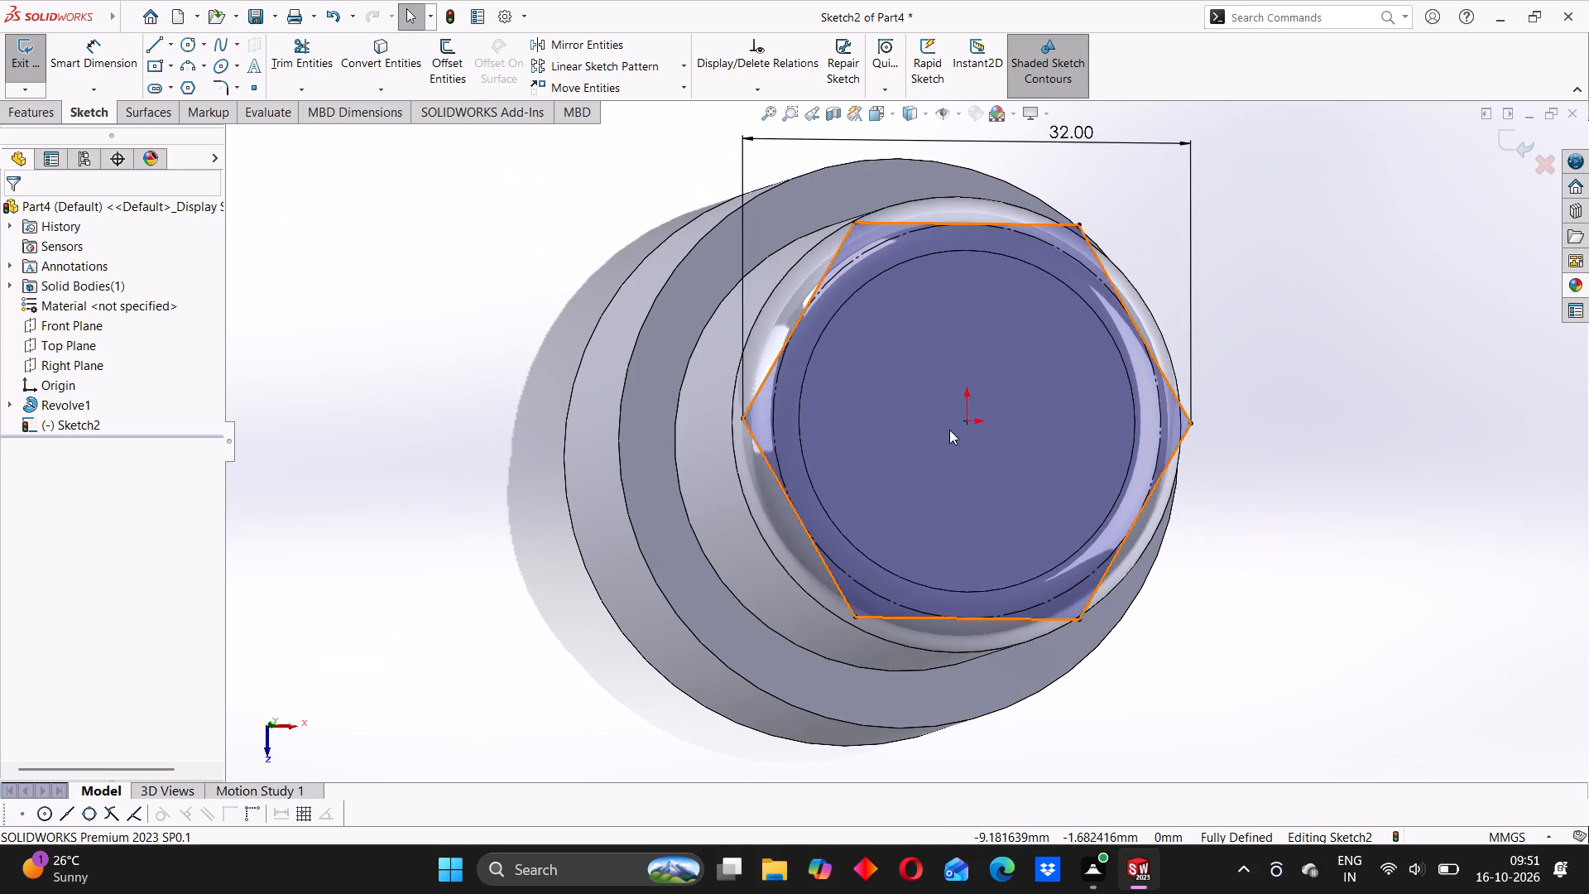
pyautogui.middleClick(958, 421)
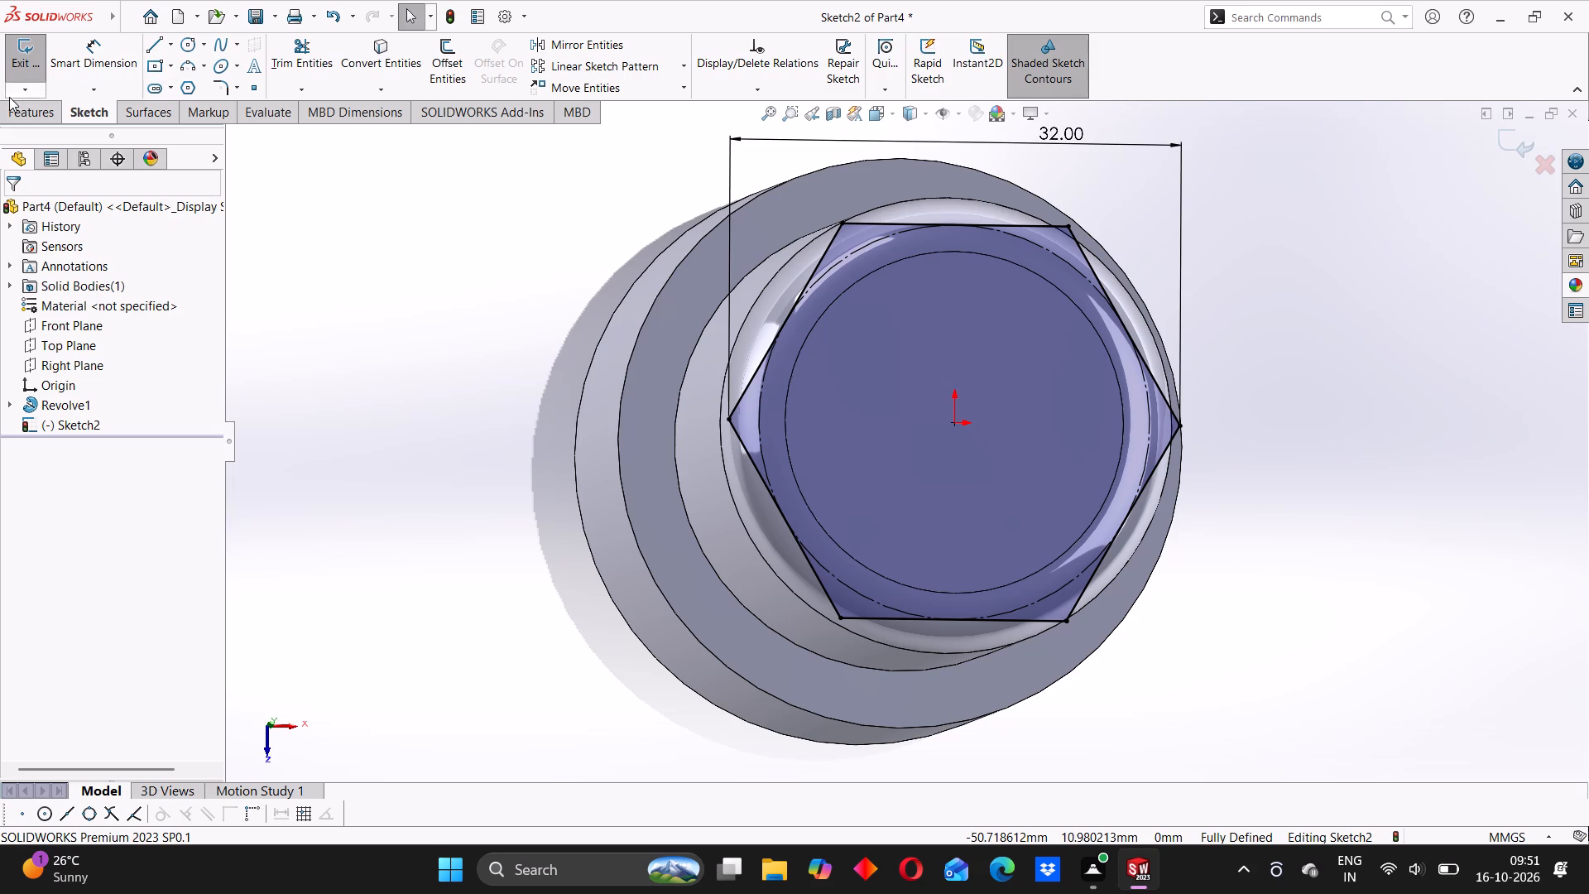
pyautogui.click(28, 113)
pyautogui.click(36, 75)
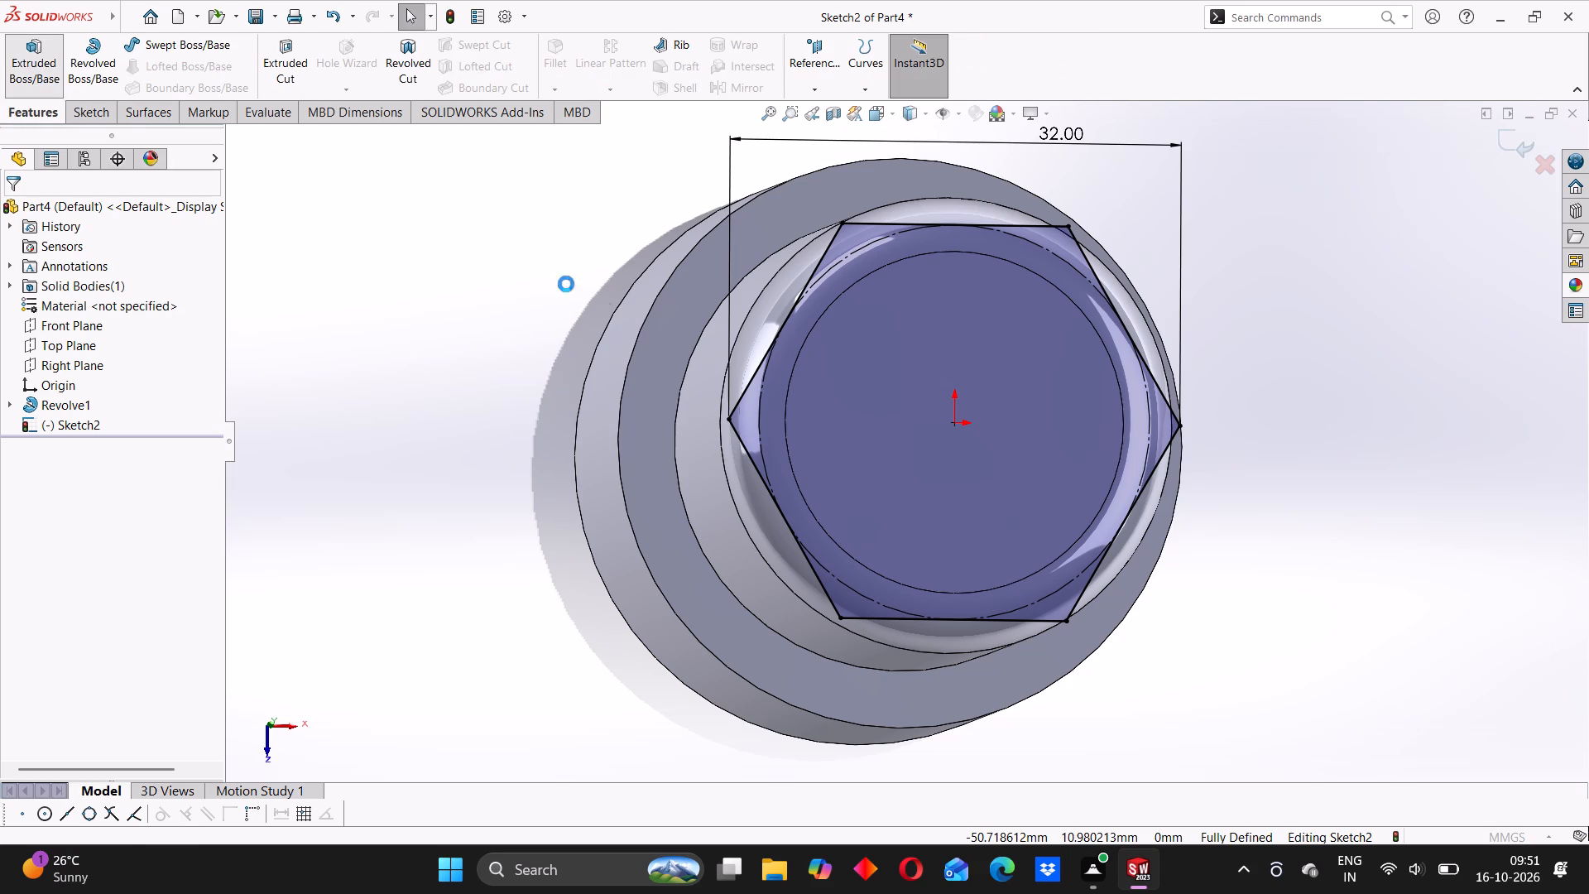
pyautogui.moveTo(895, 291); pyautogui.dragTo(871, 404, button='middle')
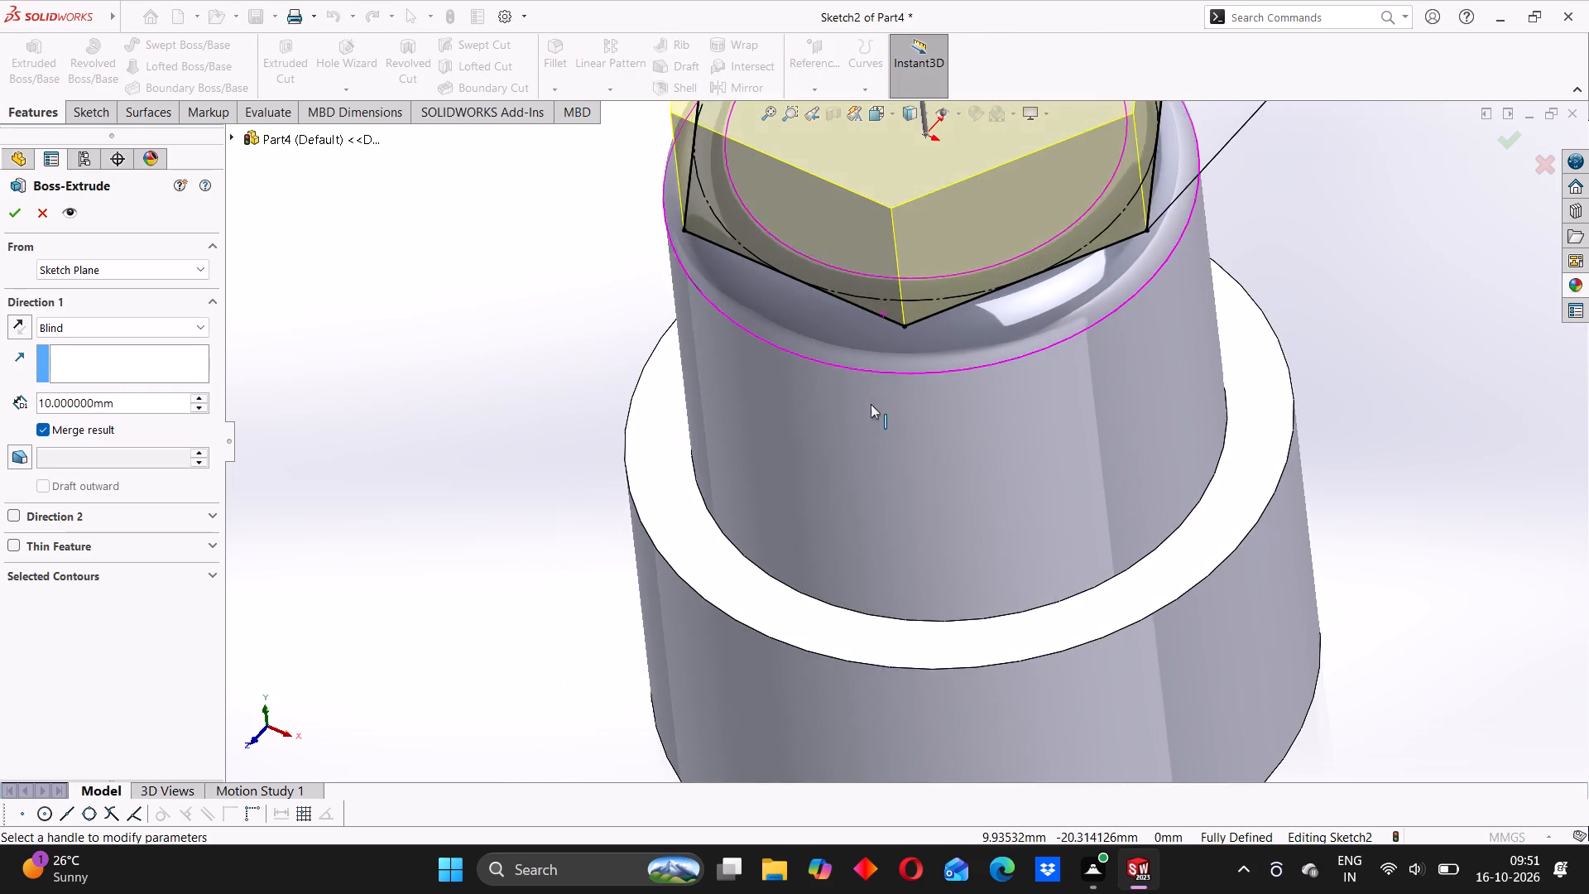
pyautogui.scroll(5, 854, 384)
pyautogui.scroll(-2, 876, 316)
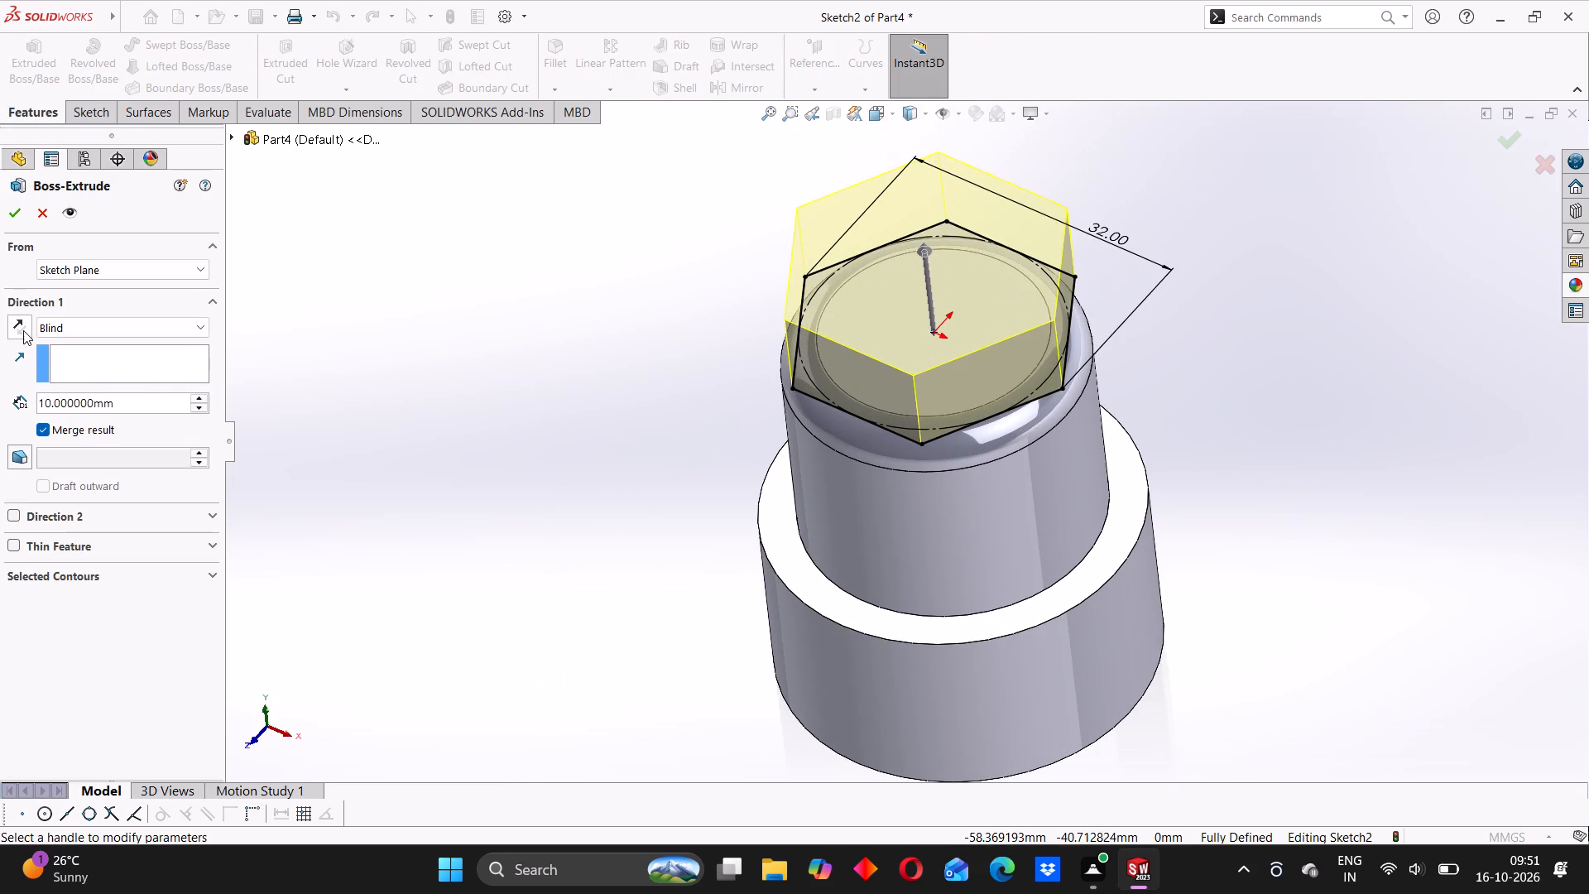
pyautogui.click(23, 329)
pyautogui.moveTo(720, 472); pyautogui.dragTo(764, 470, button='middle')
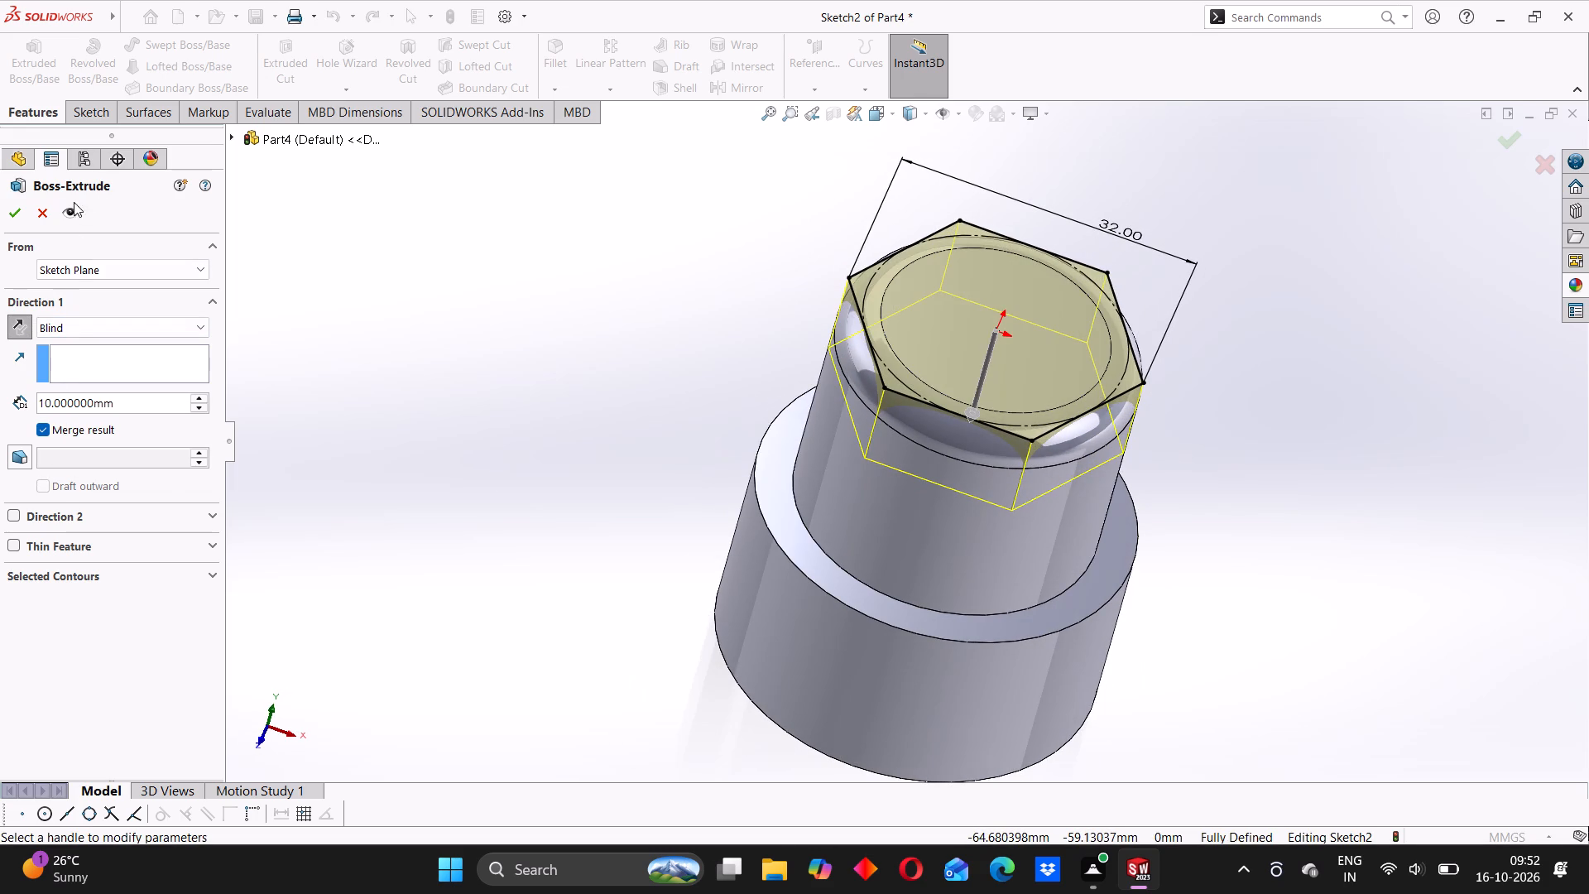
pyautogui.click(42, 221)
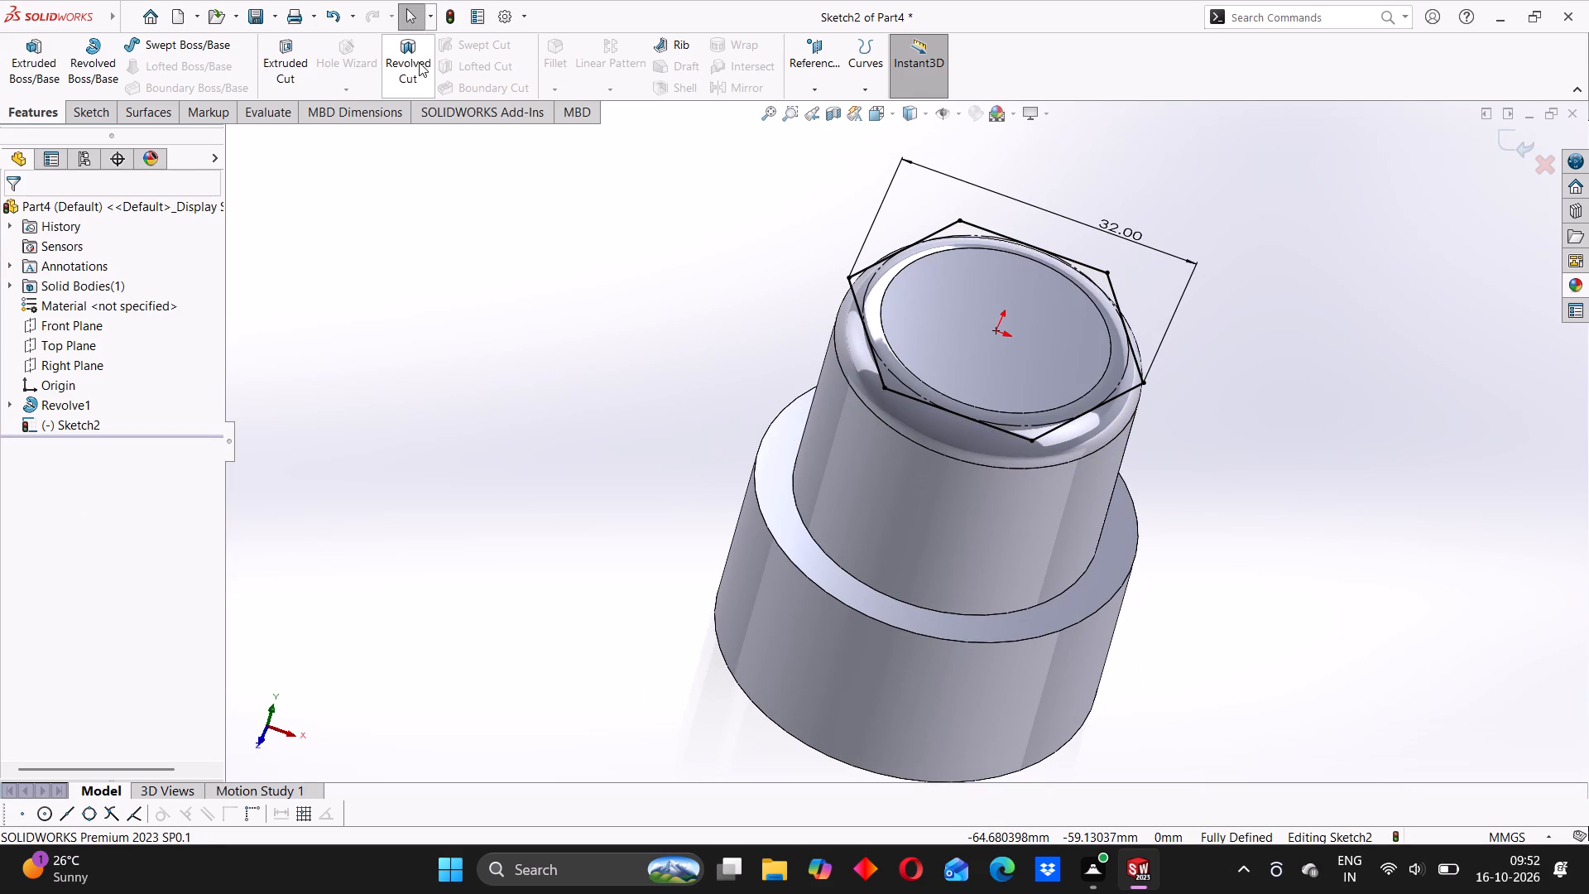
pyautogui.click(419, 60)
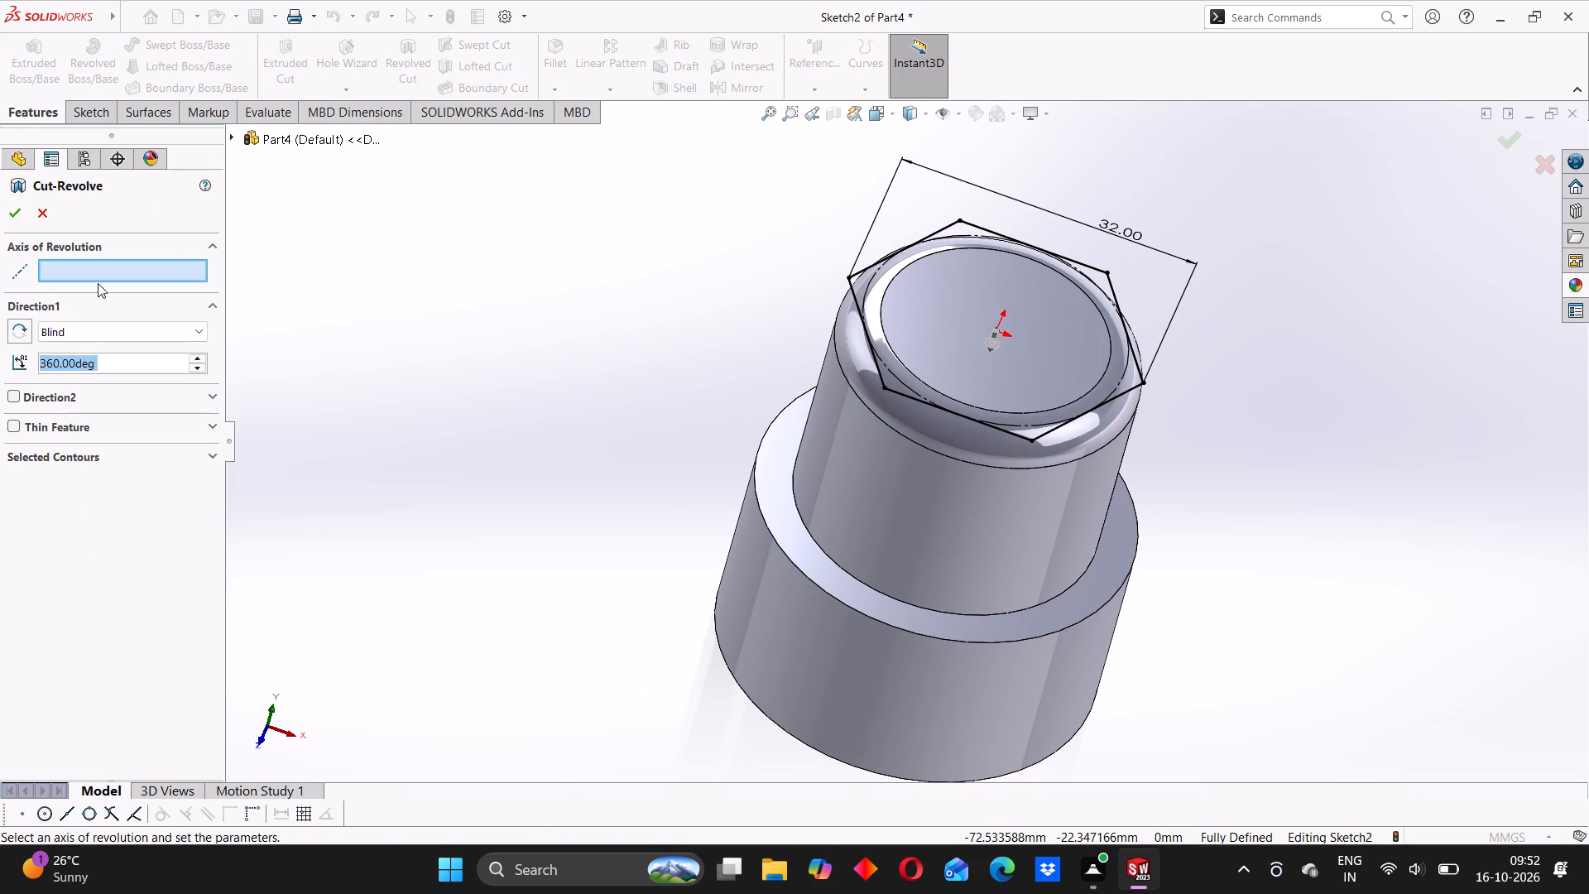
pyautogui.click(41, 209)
# Extrude-cut the material outside the hexagon sketch with the side to cut flipped, using a Blind depth of 25 mm.
pyautogui.click(269, 50)
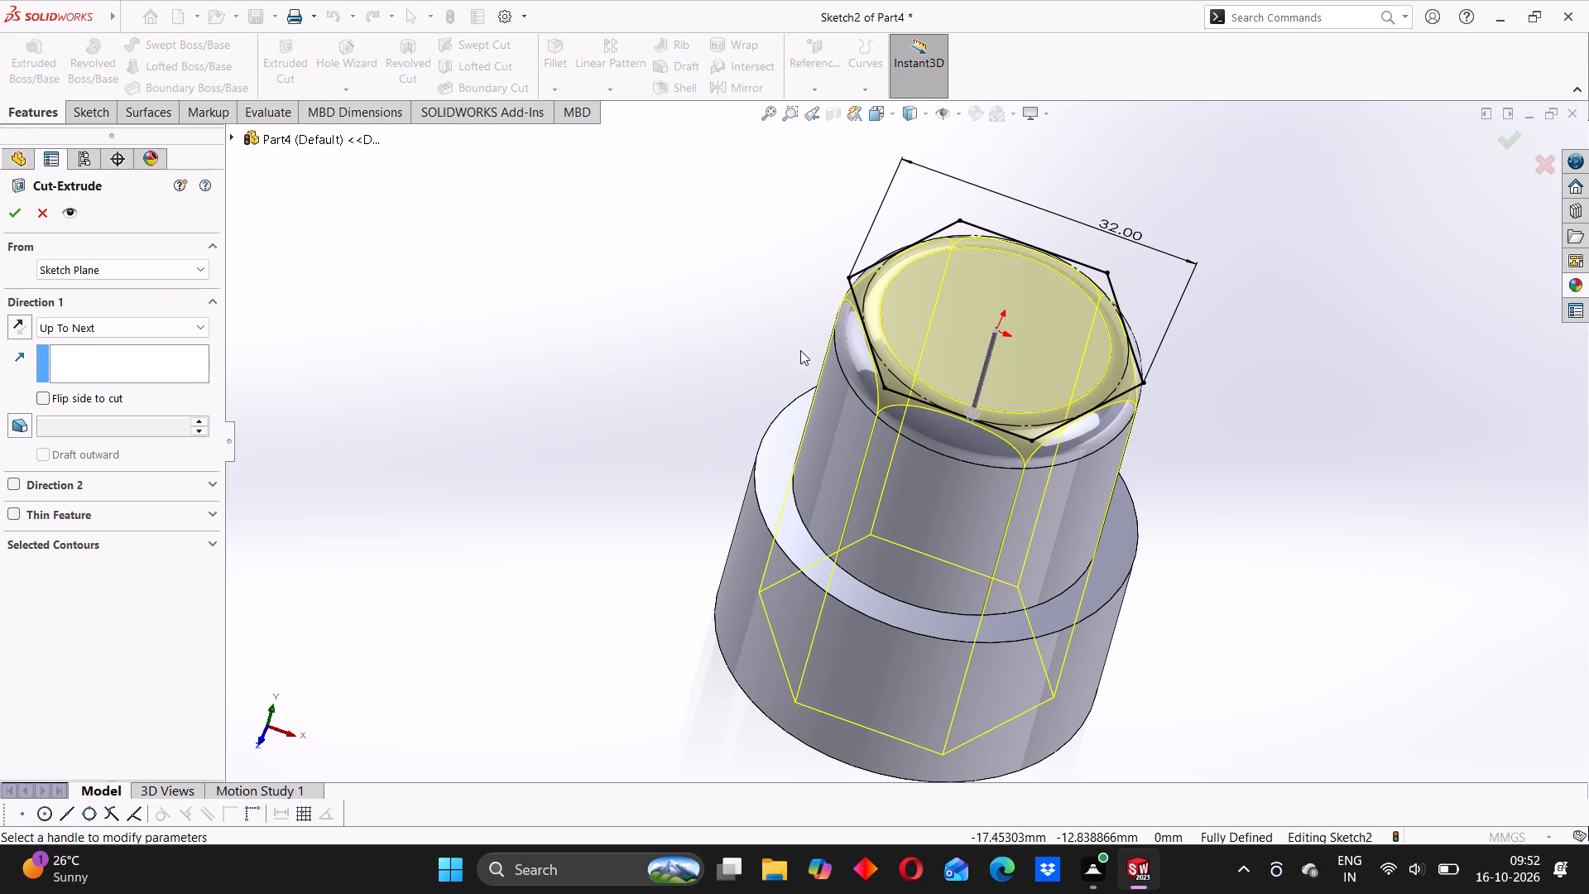
pyautogui.click(43, 399)
pyautogui.moveTo(791, 383); pyautogui.dragTo(786, 390, button='middle')
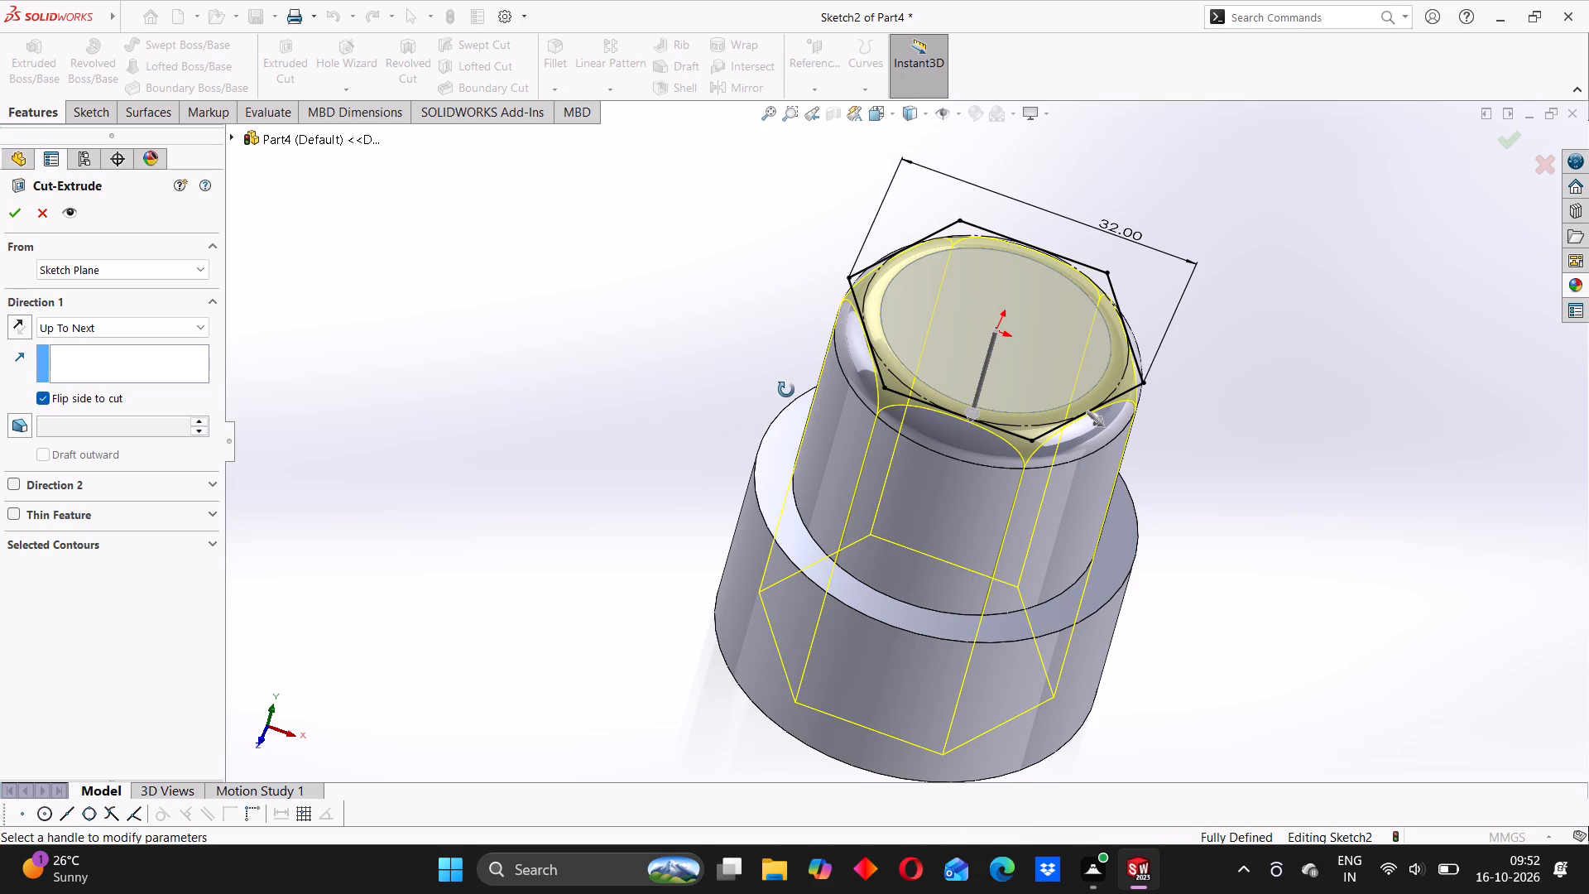
pyautogui.moveTo(786, 390); pyautogui.dragTo(761, 439, button='middle')
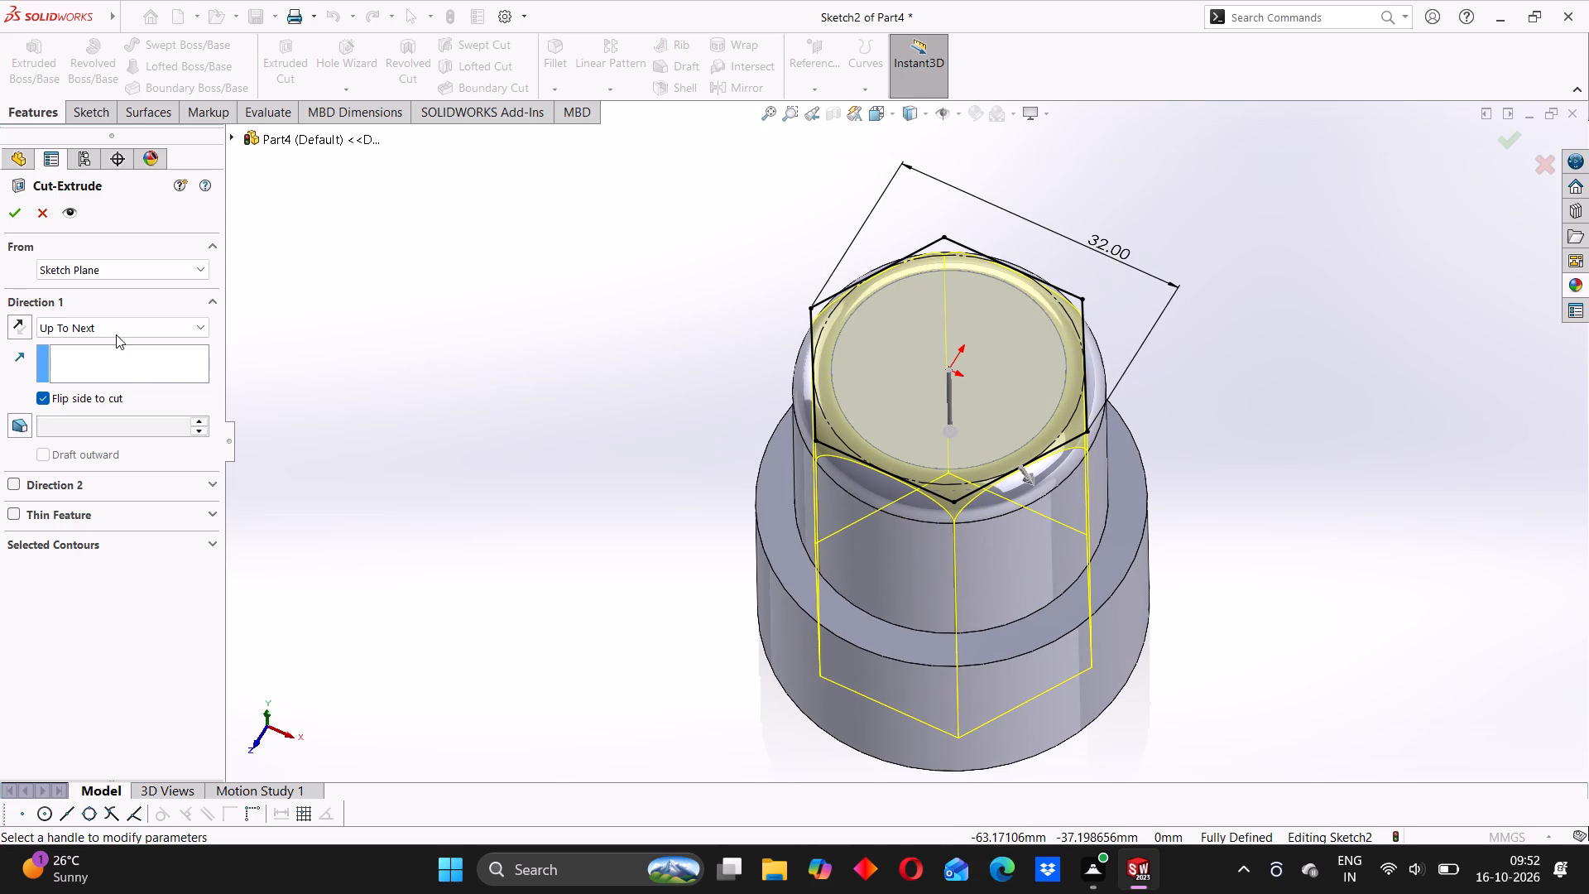
pyautogui.click(115, 333)
pyautogui.click(75, 344)
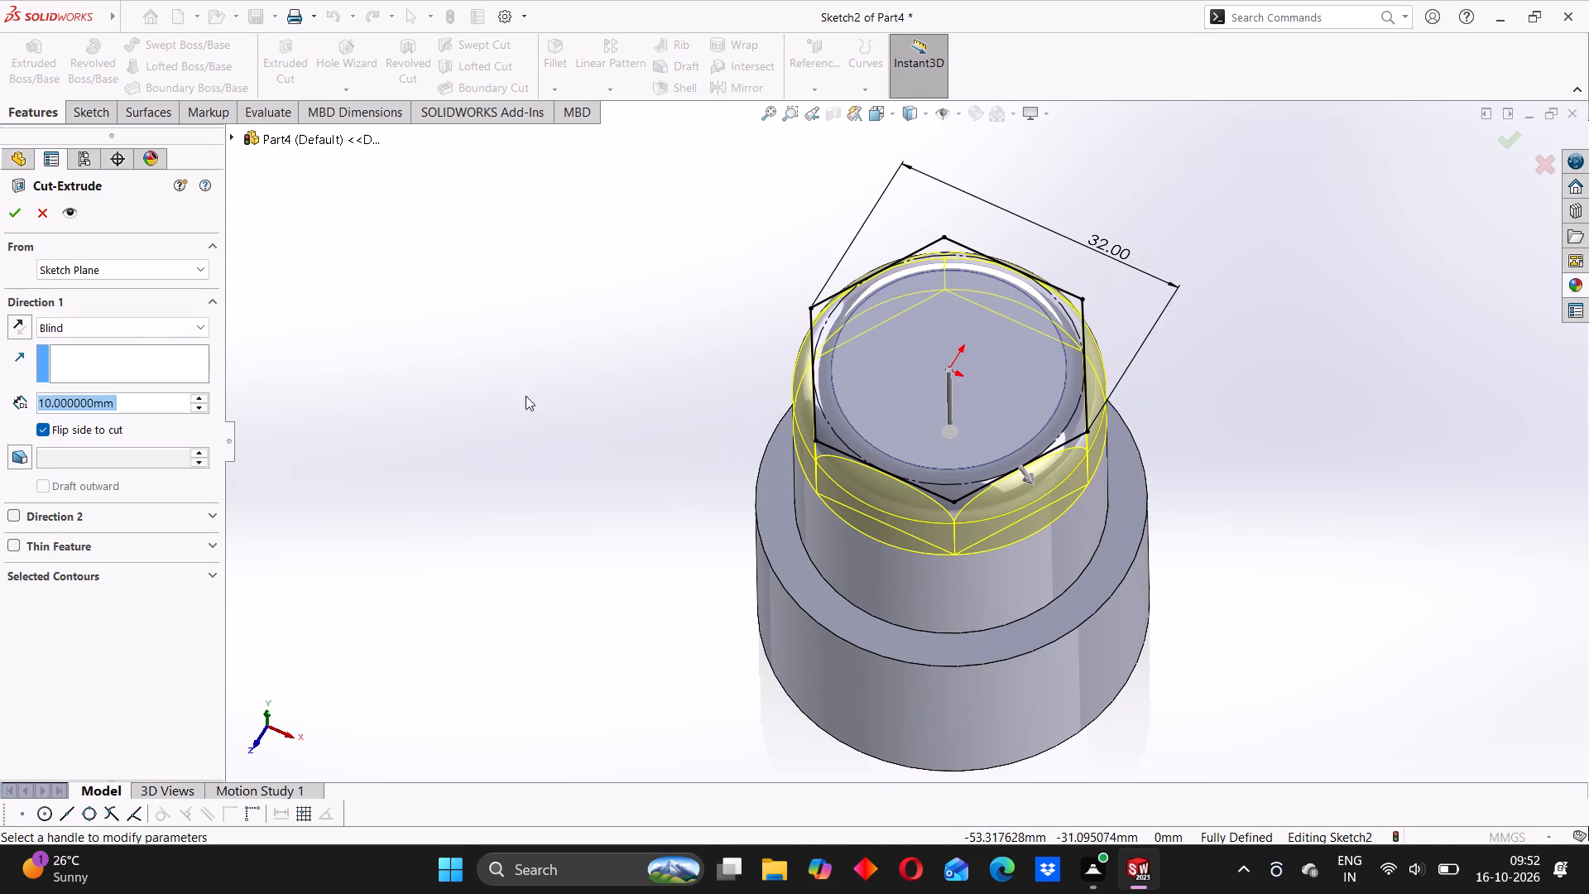
pyautogui.moveTo(790, 422); pyautogui.dragTo(805, 428, button='middle')
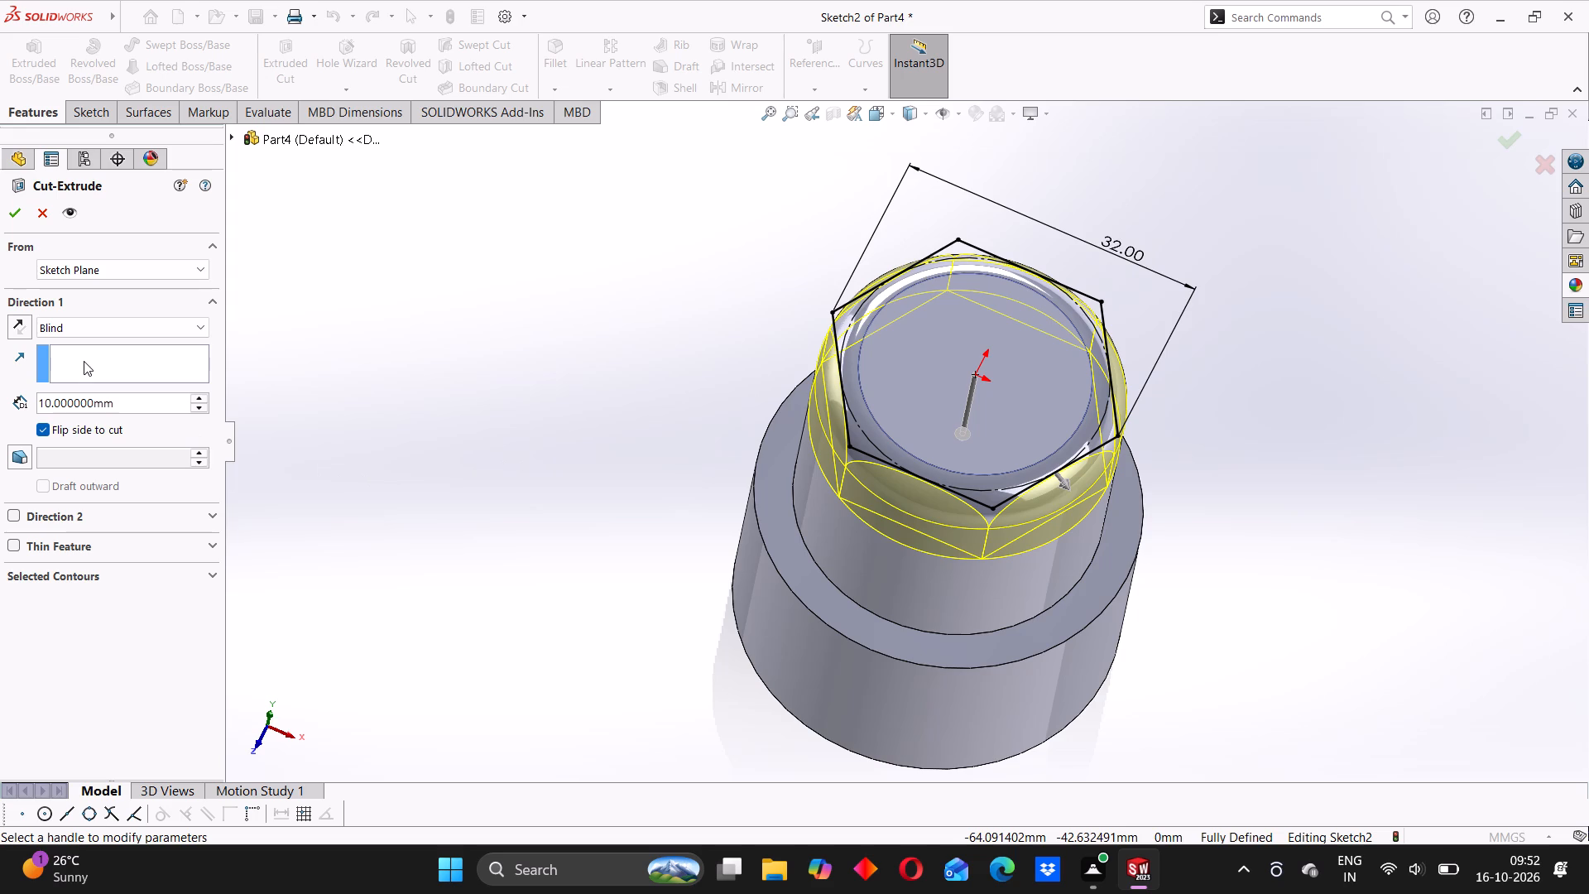
pyautogui.moveTo(109, 397); pyautogui.dragTo(80, 402)
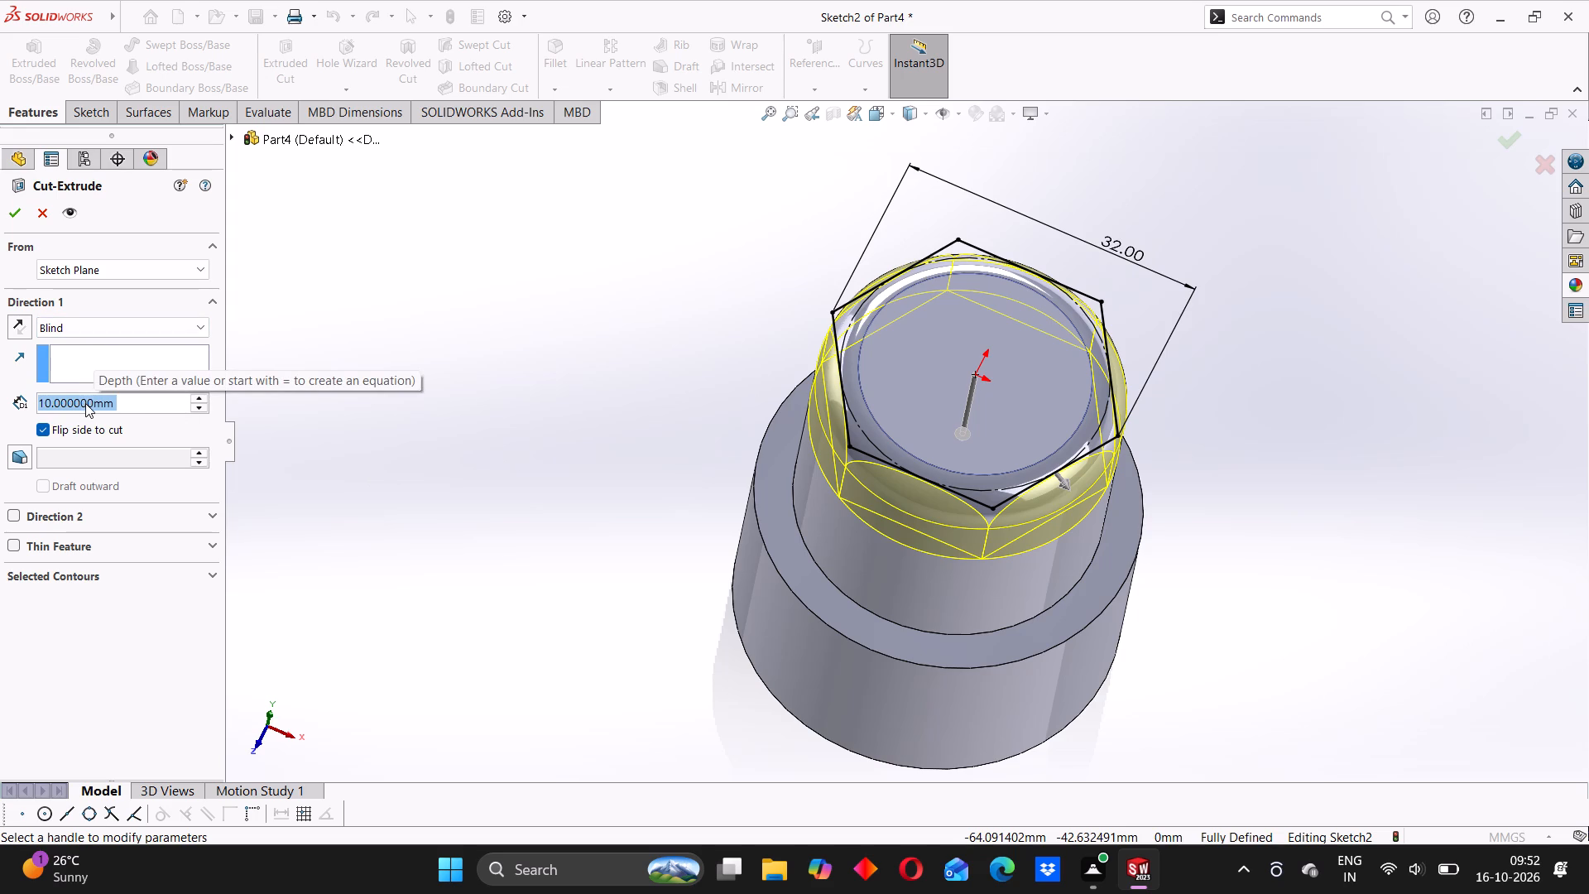
pyautogui.write('20')
pyautogui.press('Return')
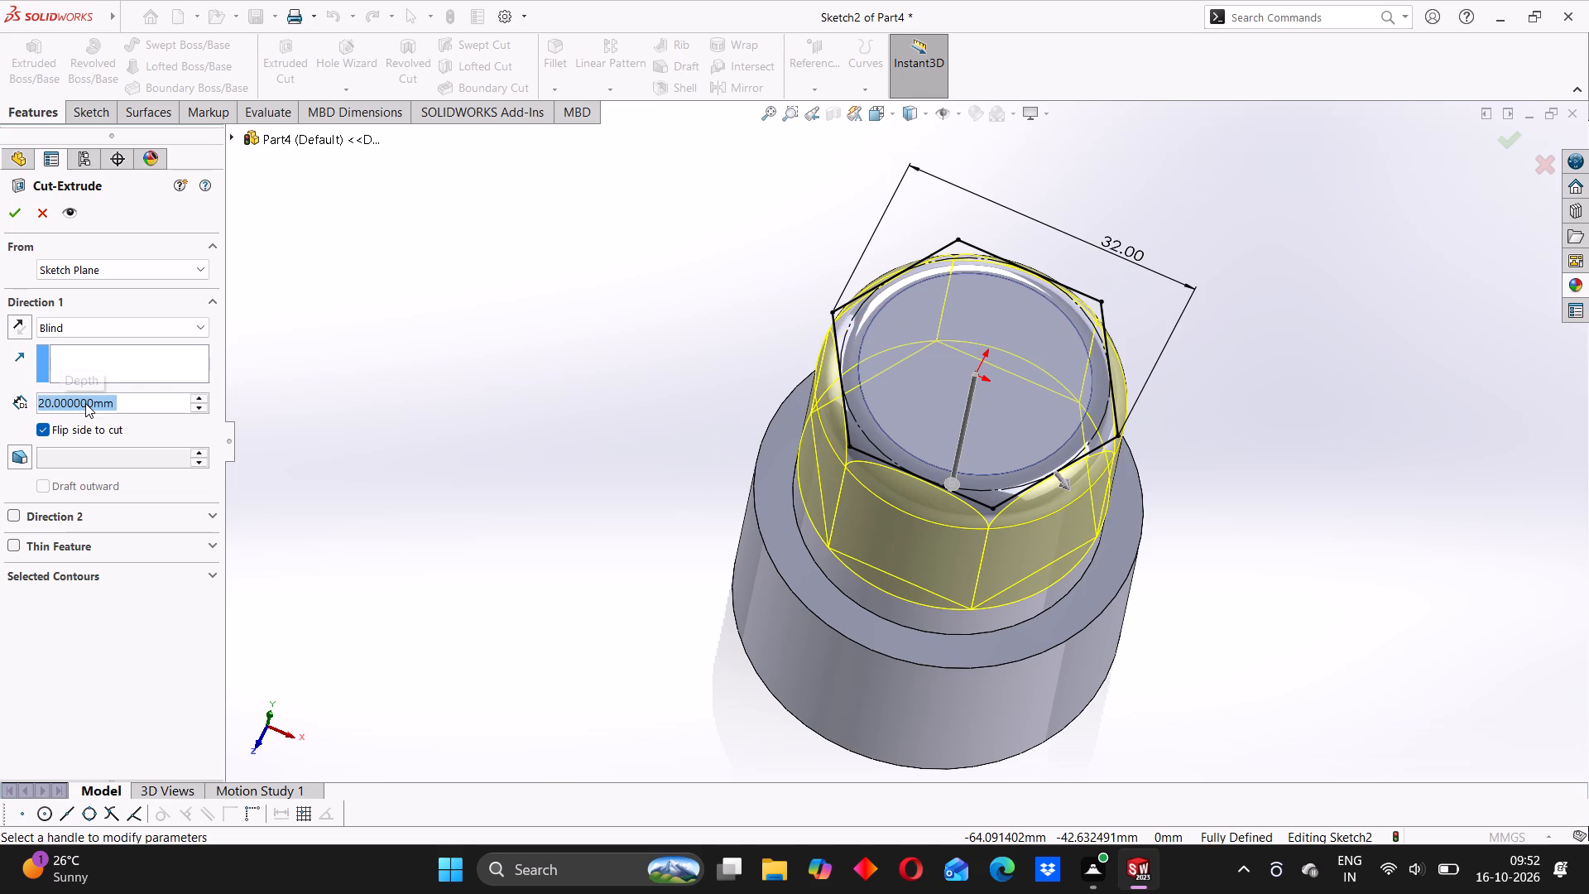
pyautogui.moveTo(664, 512); pyautogui.dragTo(681, 363, button='middle')
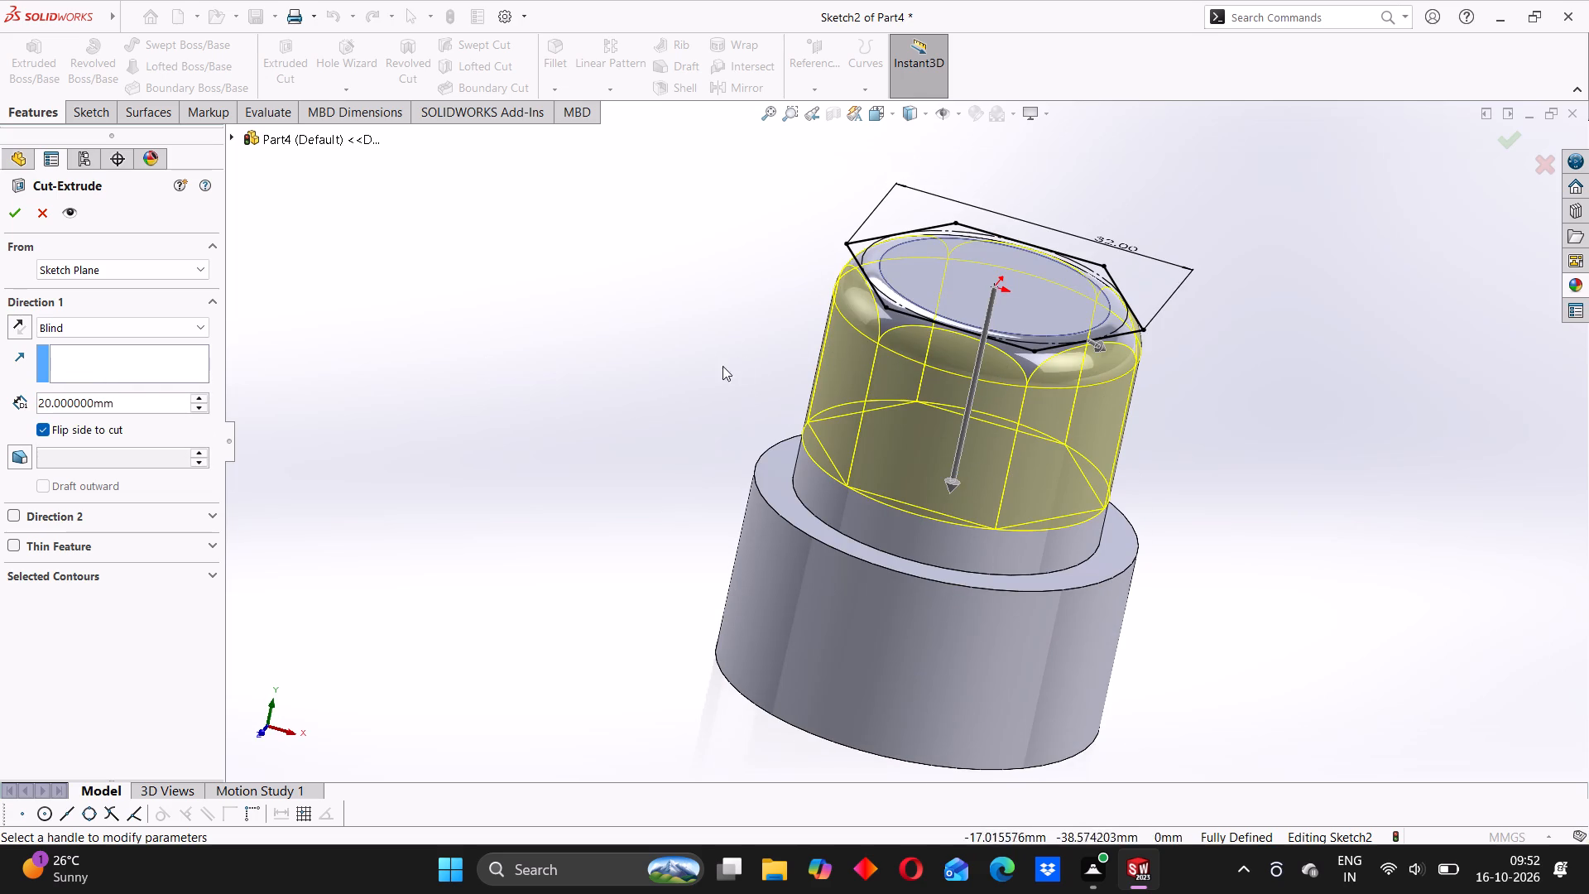
pyautogui.moveTo(134, 402); pyautogui.dragTo(72, 408)
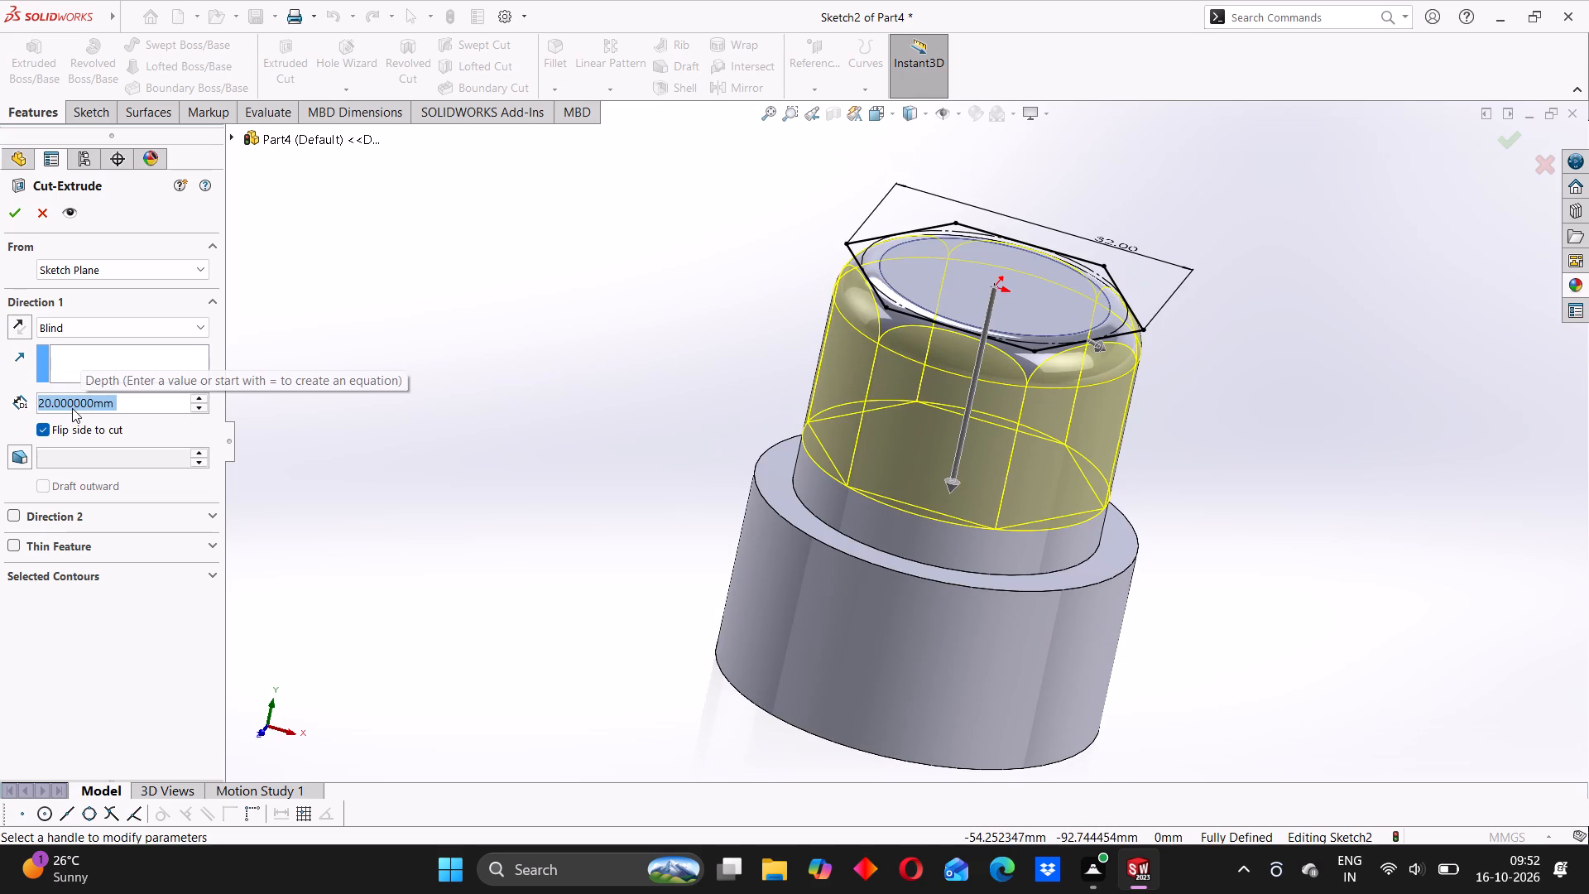
pyautogui.write('45-20')
pyautogui.press('Return')
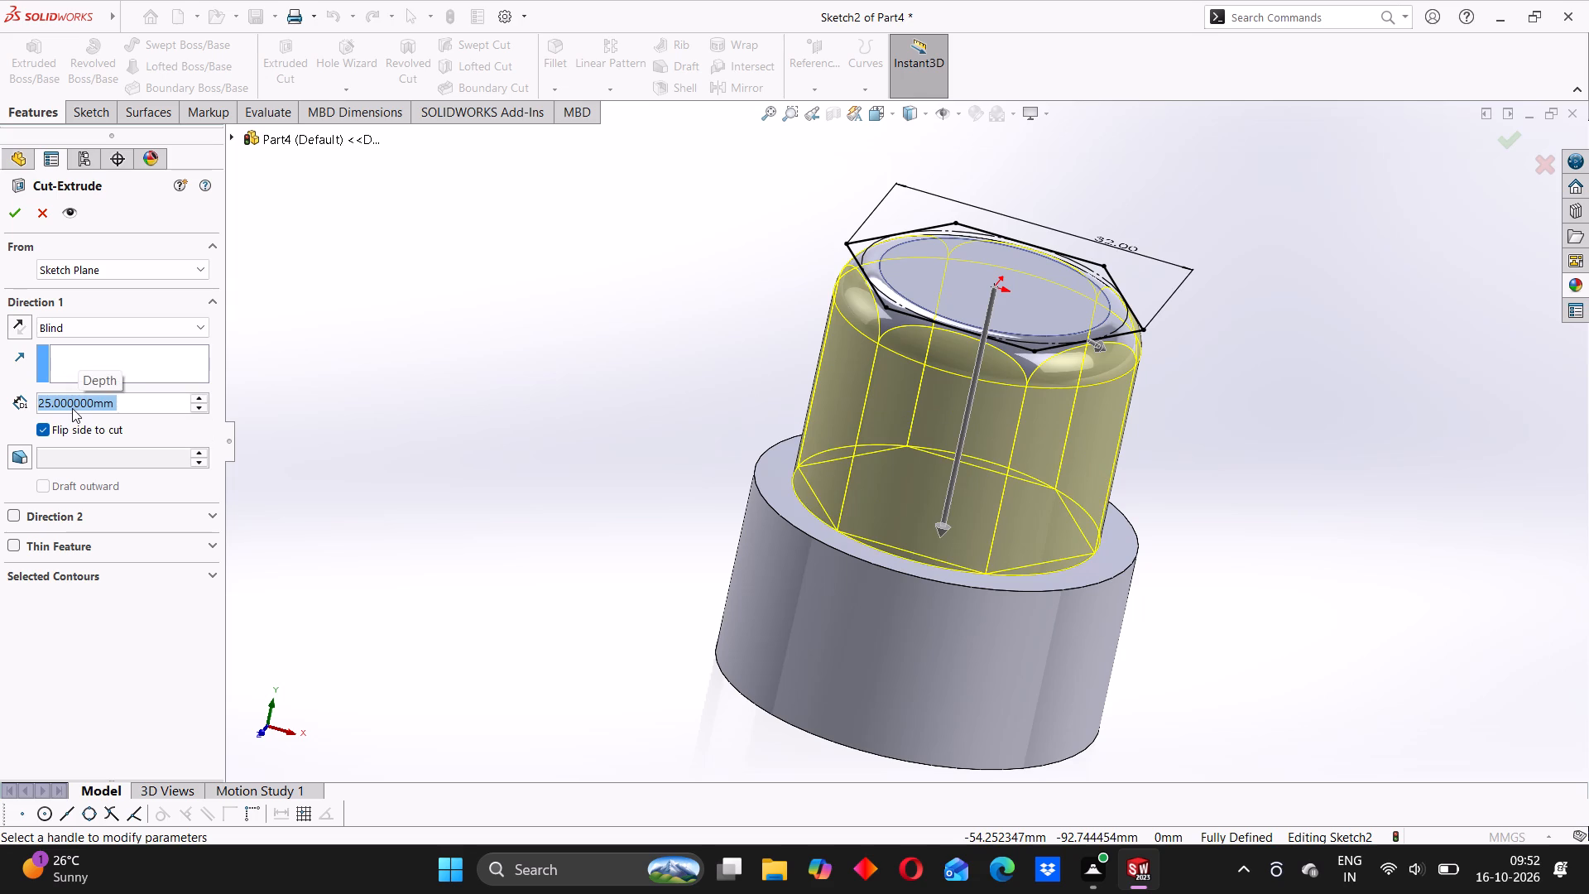
pyautogui.click(21, 219)
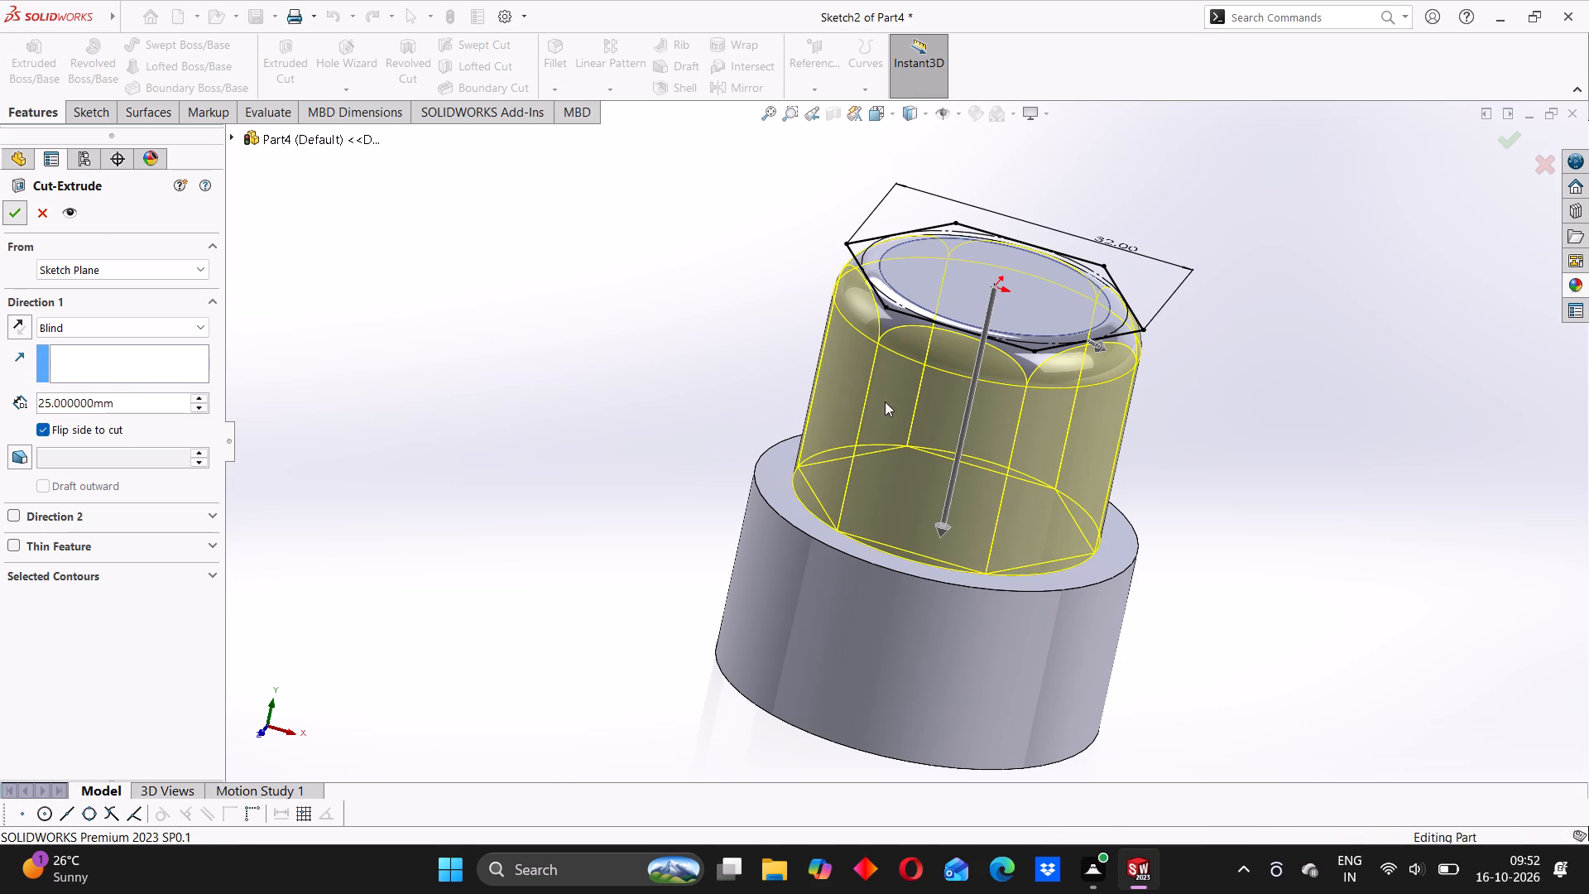
# Examine the hexagonal upper section and its transition to the round base from several angles.
pyautogui.moveTo(949, 378); pyautogui.dragTo(844, 380, button='middle')
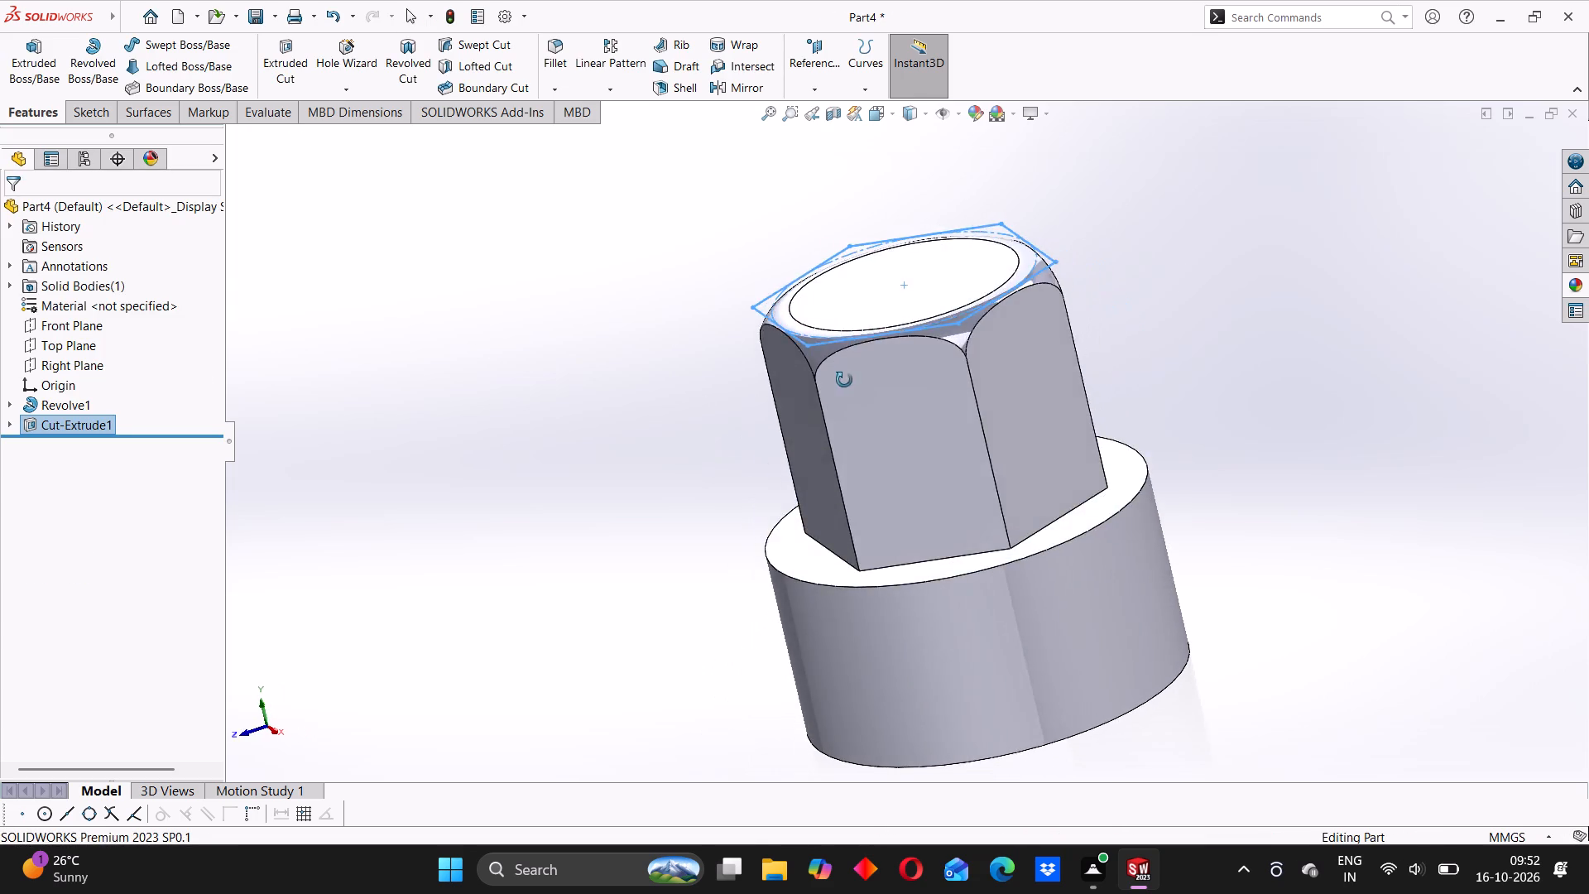
pyautogui.moveTo(844, 380); pyautogui.dragTo(866, 424, button='middle')
pyautogui.click(636, 402)
pyautogui.moveTo(910, 475); pyautogui.dragTo(991, 322, button='middle')
pyautogui.scroll(2, 946, 328)
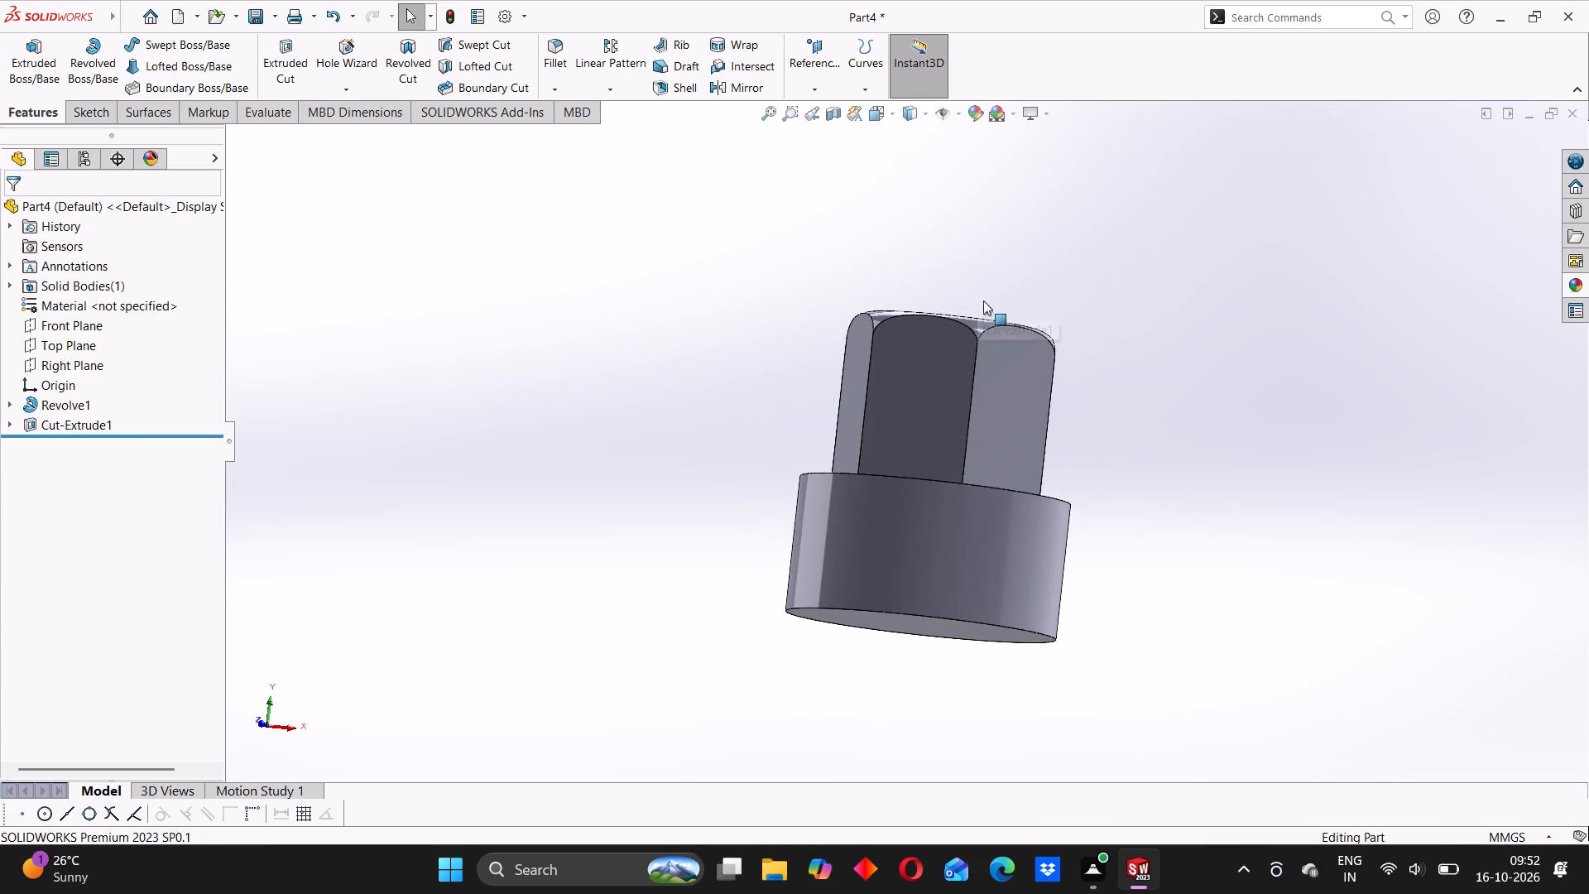
pyautogui.scroll(-2, 980, 343)
pyautogui.moveTo(977, 352); pyautogui.dragTo(946, 406, button='middle')
pyautogui.moveTo(896, 419); pyautogui.dragTo(843, 393, button='middle')
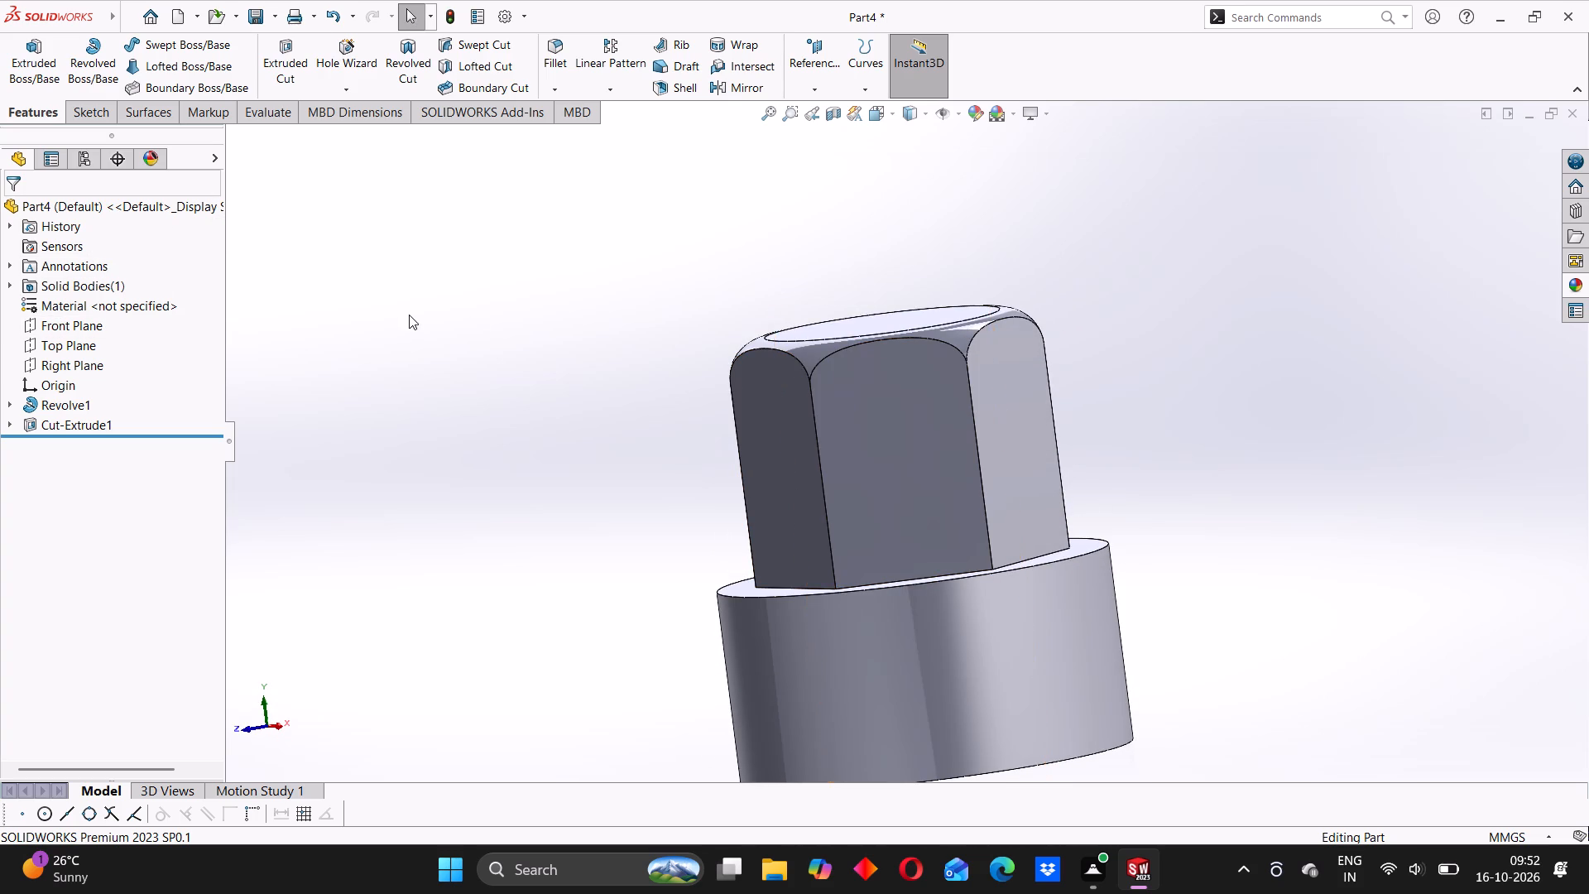
pyautogui.moveTo(414, 320); pyautogui.dragTo(493, 429, button='middle')
# Start a sketch on the Front Plane and draw a vertical construction line about 51 mm long up from the origin.
pyautogui.click(32, 330)
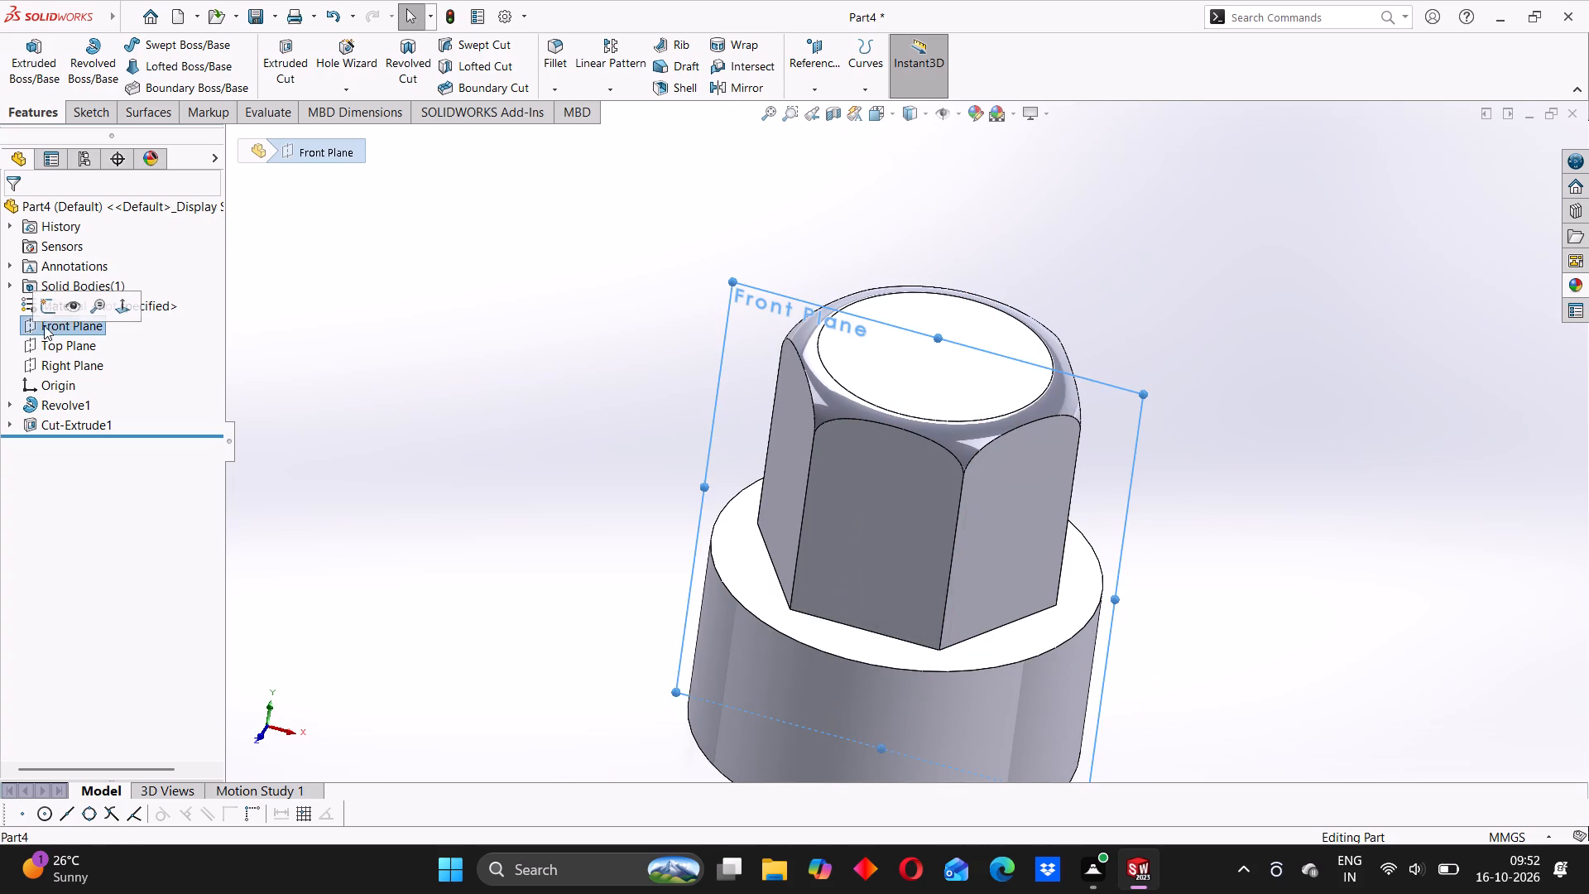
pyautogui.click(50, 306)
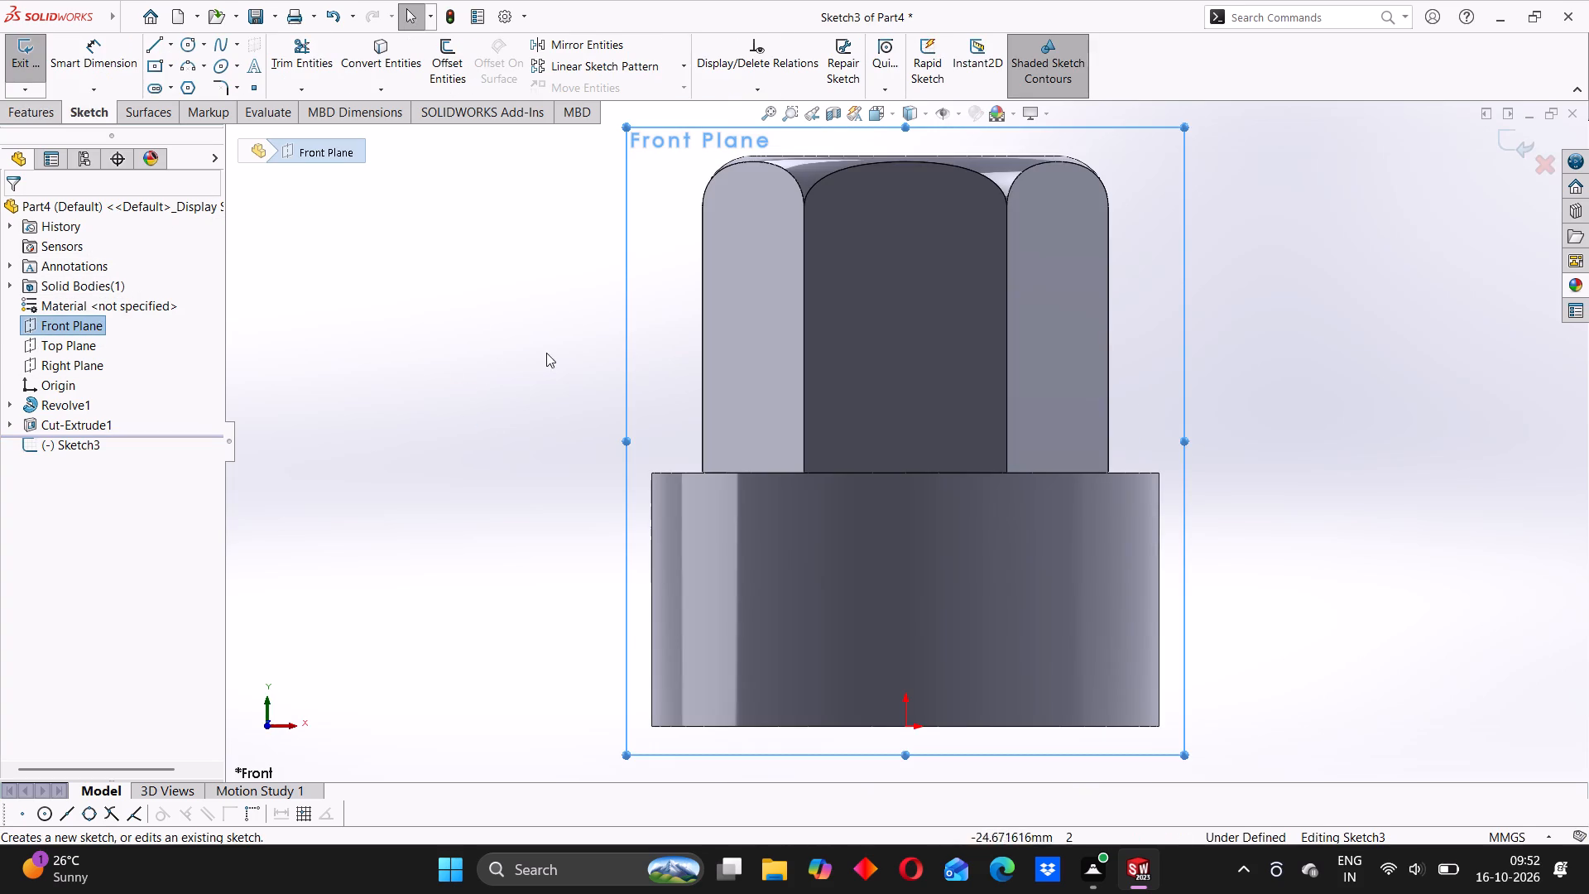
pyautogui.click(513, 349)
pyautogui.click(156, 46)
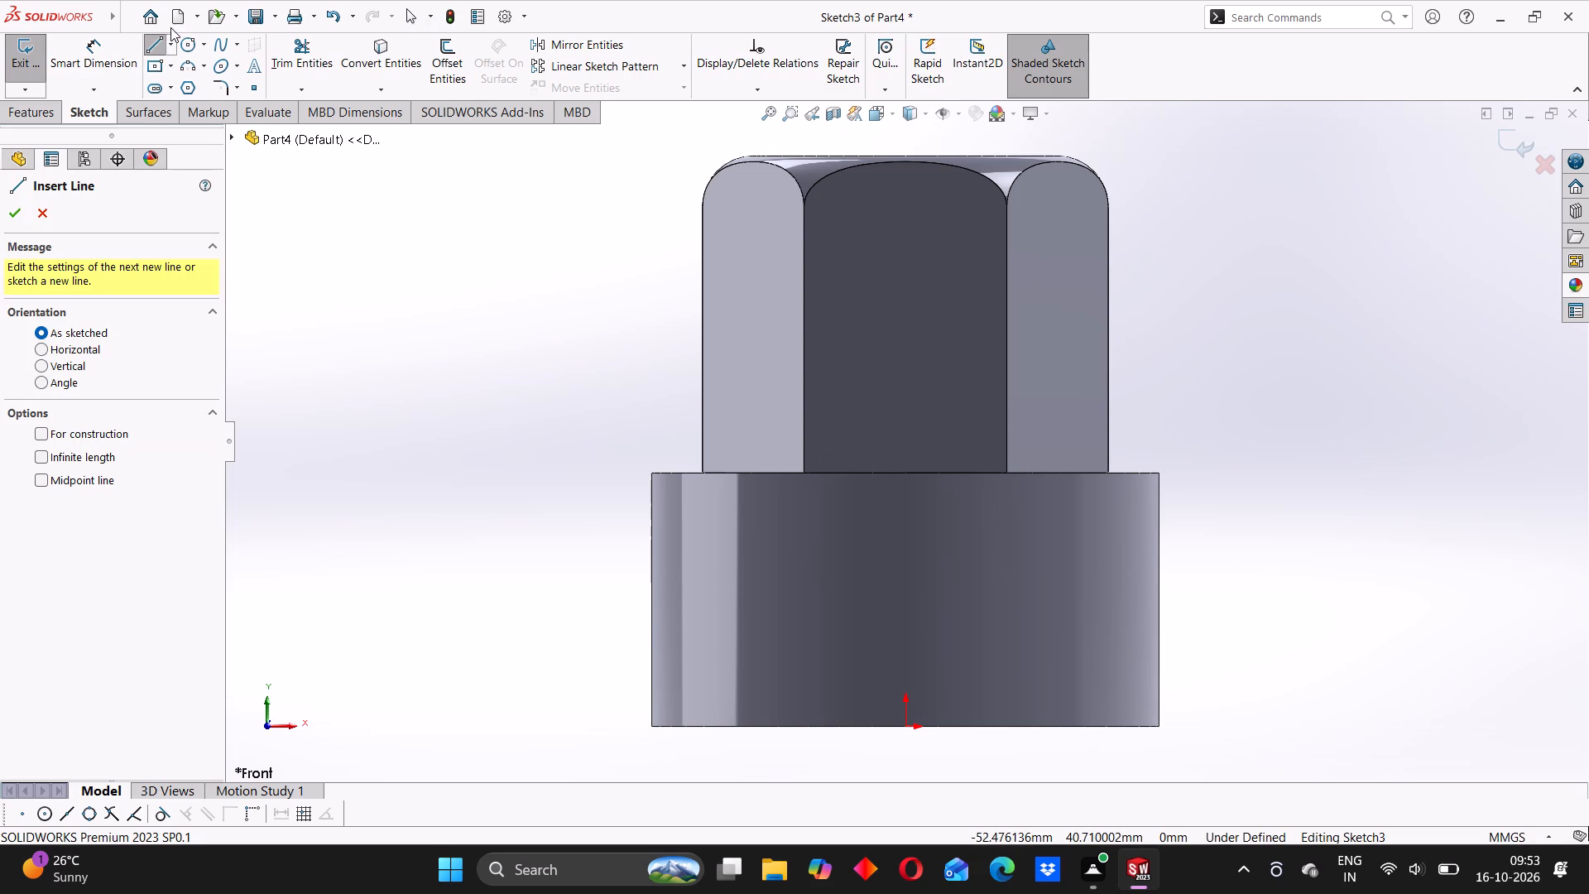
pyautogui.click(902, 725)
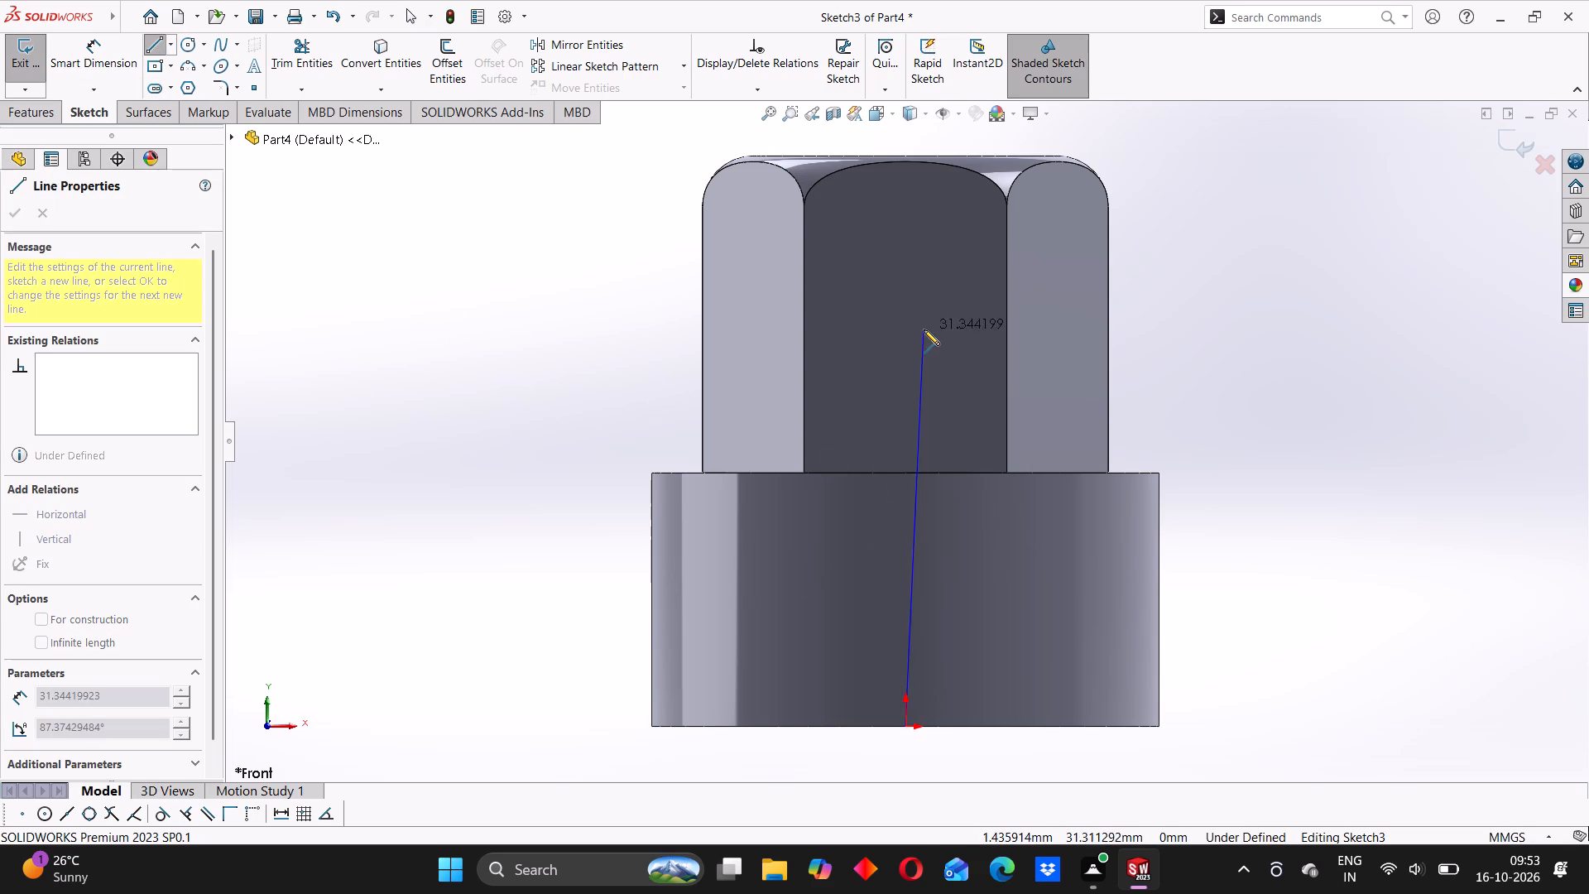
pyautogui.scroll(2, 924, 329)
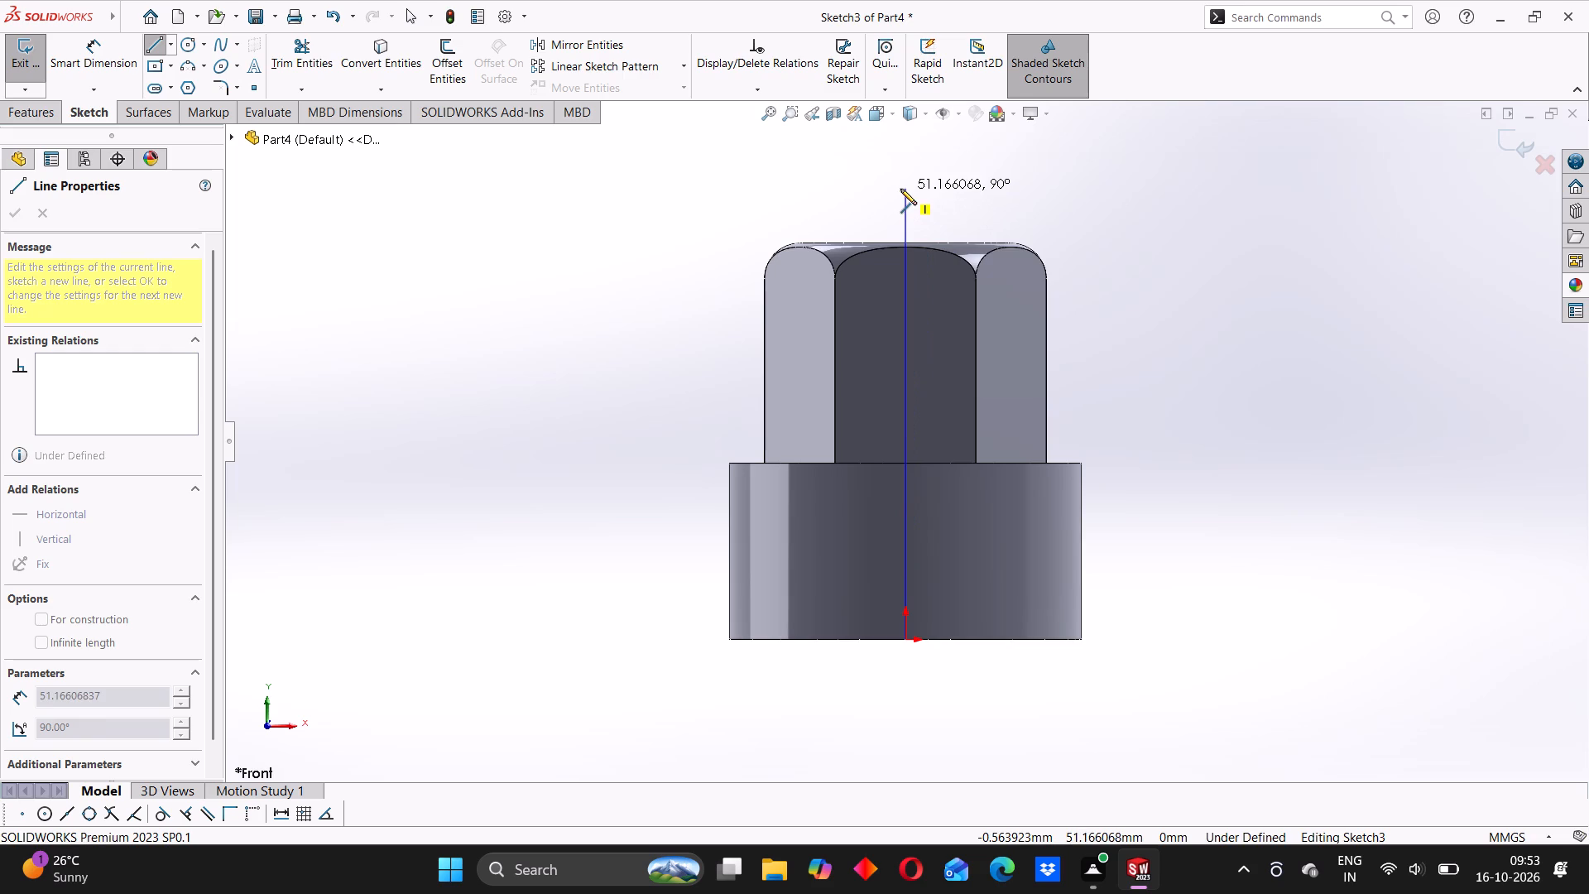
pyautogui.click(900, 189)
pyautogui.rightClick(513, 258)
pyautogui.click(592, 271)
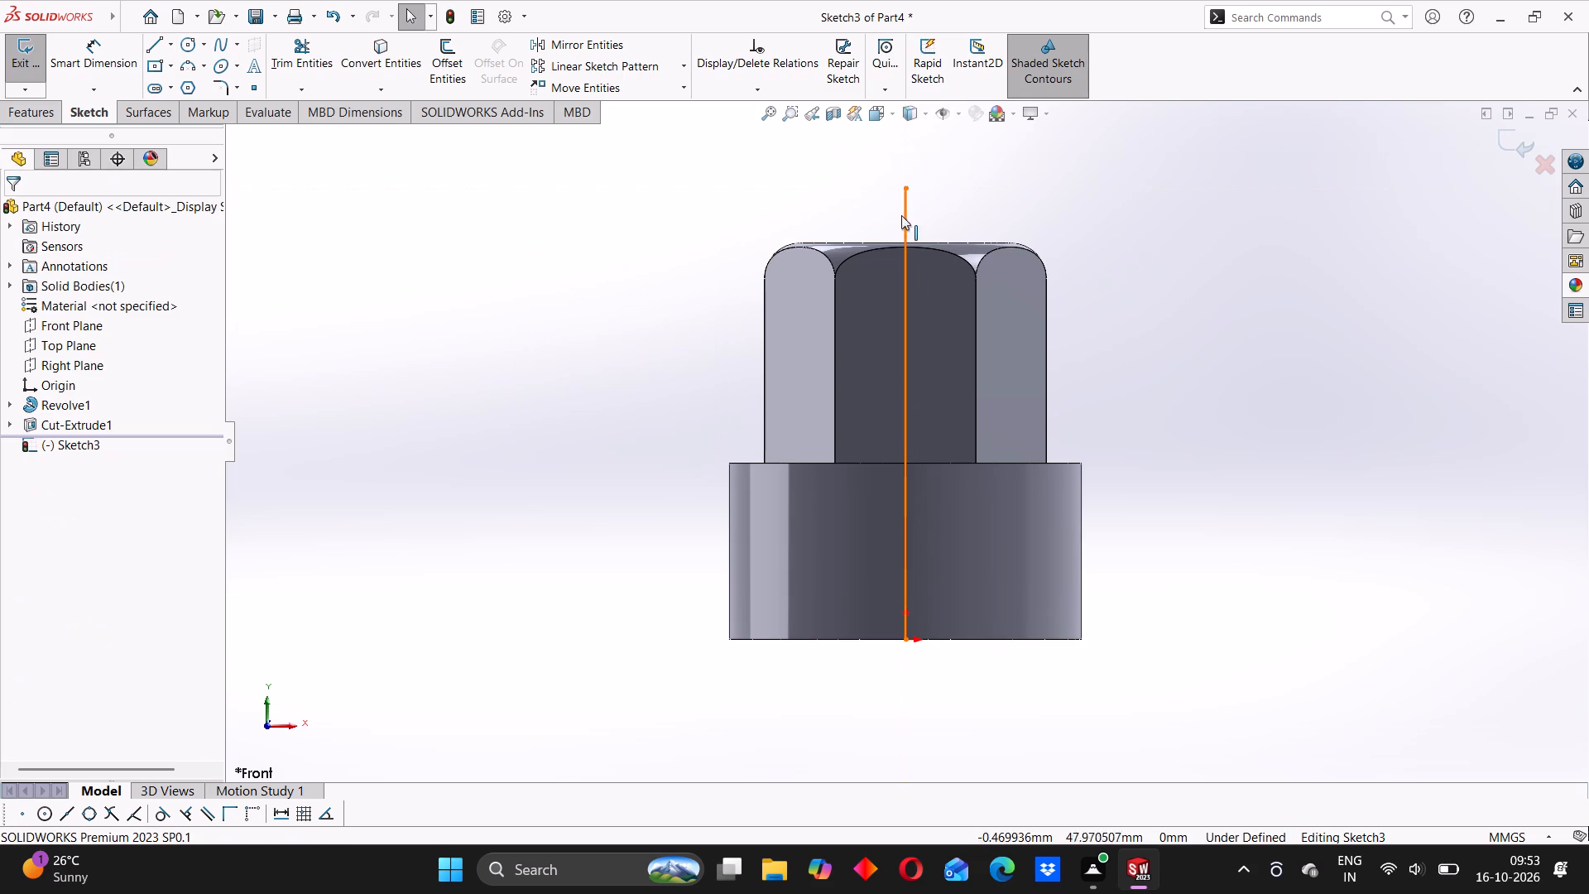
pyautogui.click(905, 213)
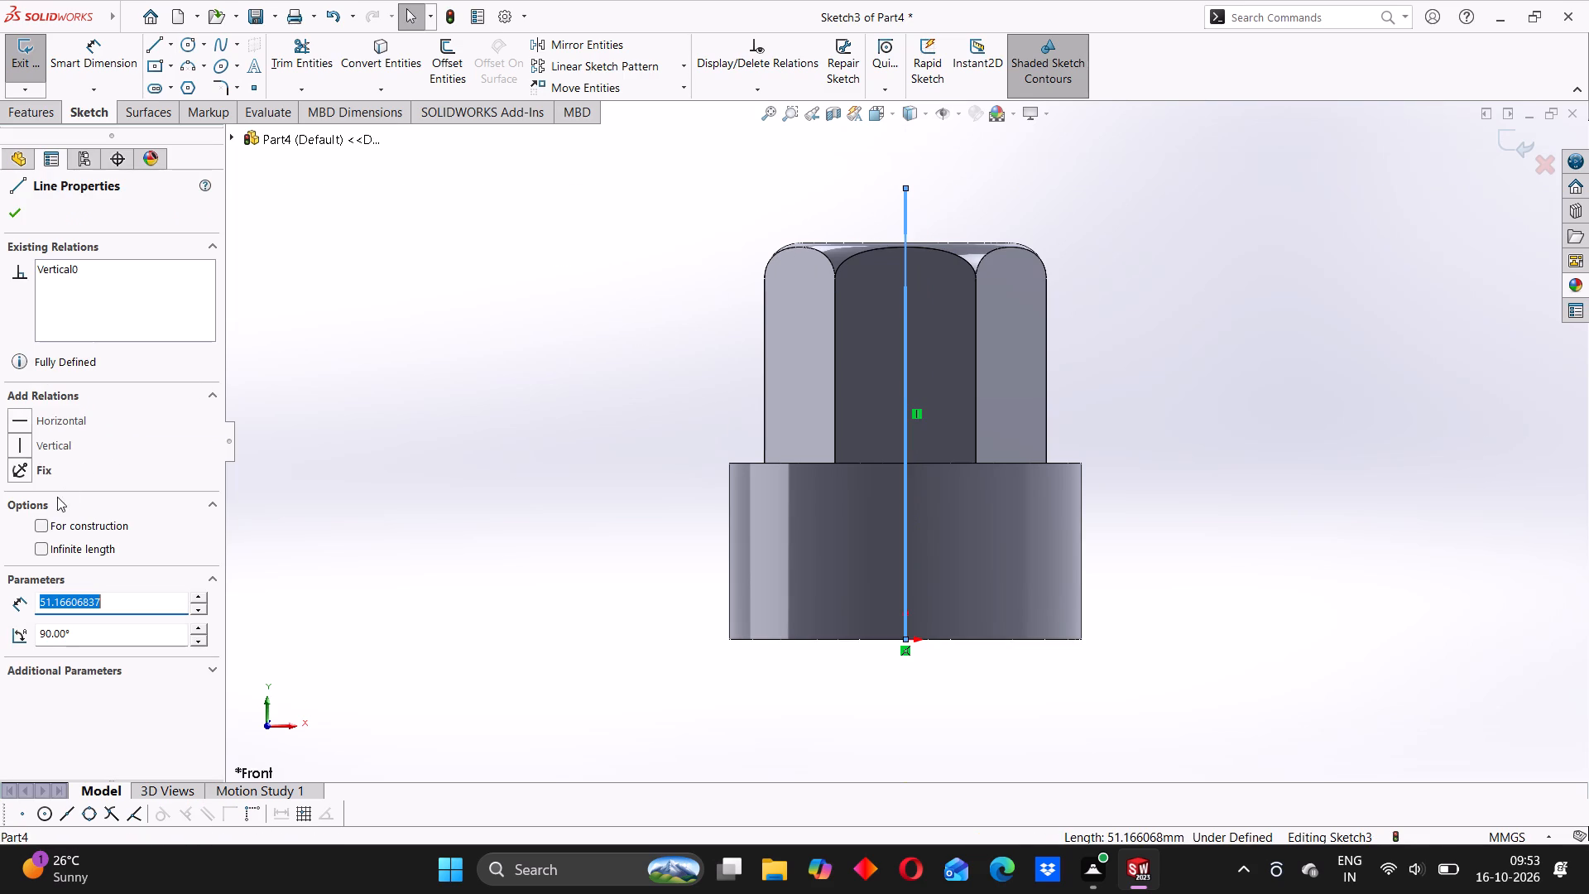
pyautogui.click(41, 526)
pyautogui.click(397, 328)
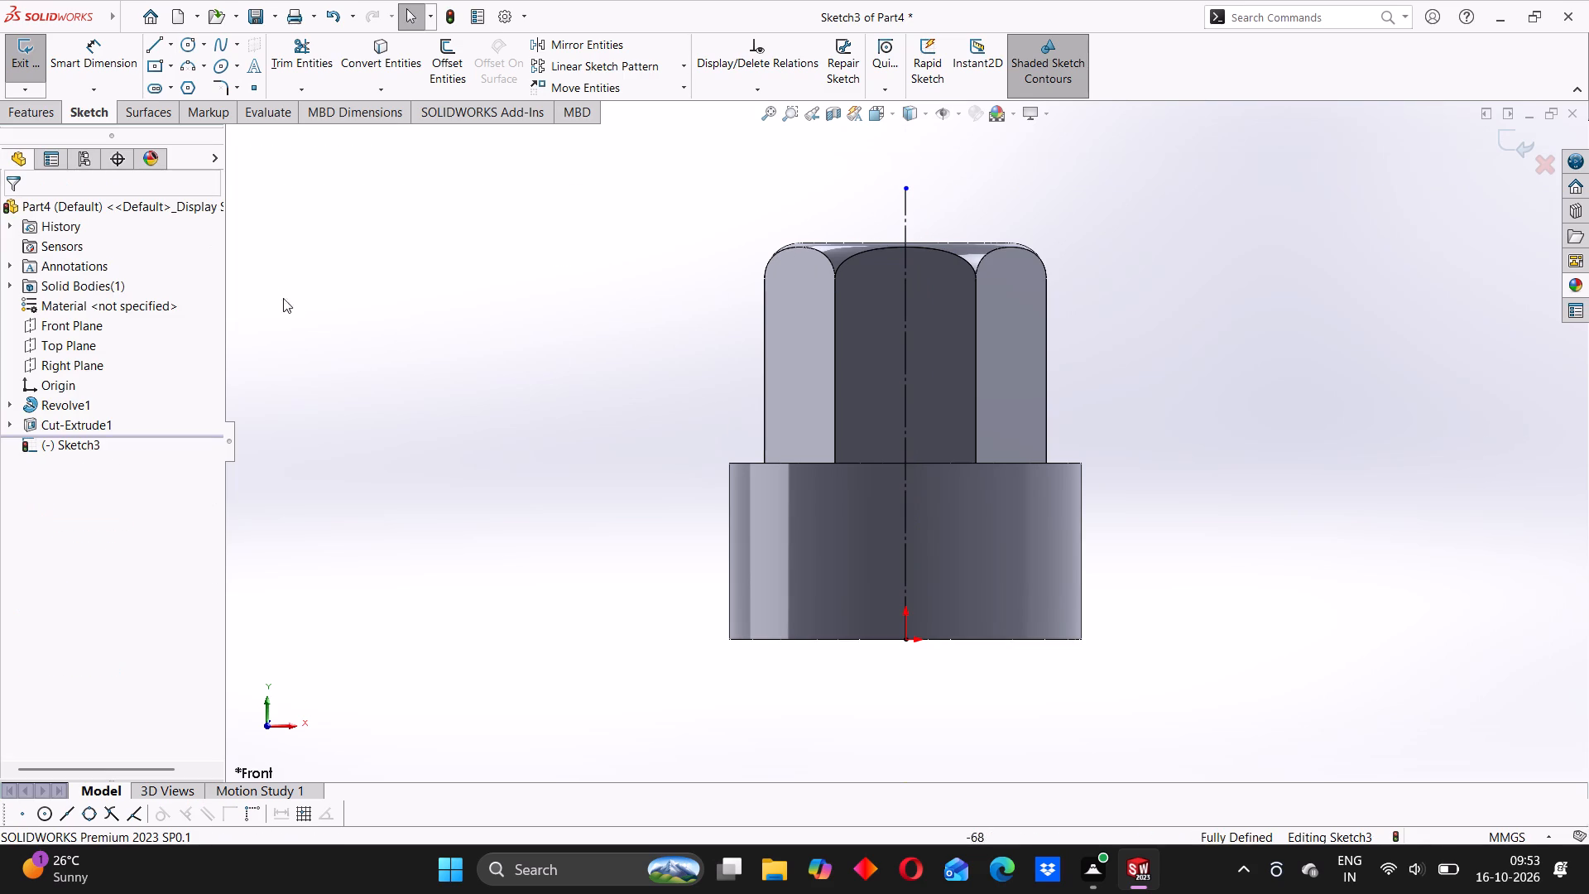
# Sketch a stepped bore half-profile from the origin: about 9.3 mm out, 13.2 mm up, 45° inward, up to about 39 mm height, back to the centerline.
pyautogui.click(155, 40)
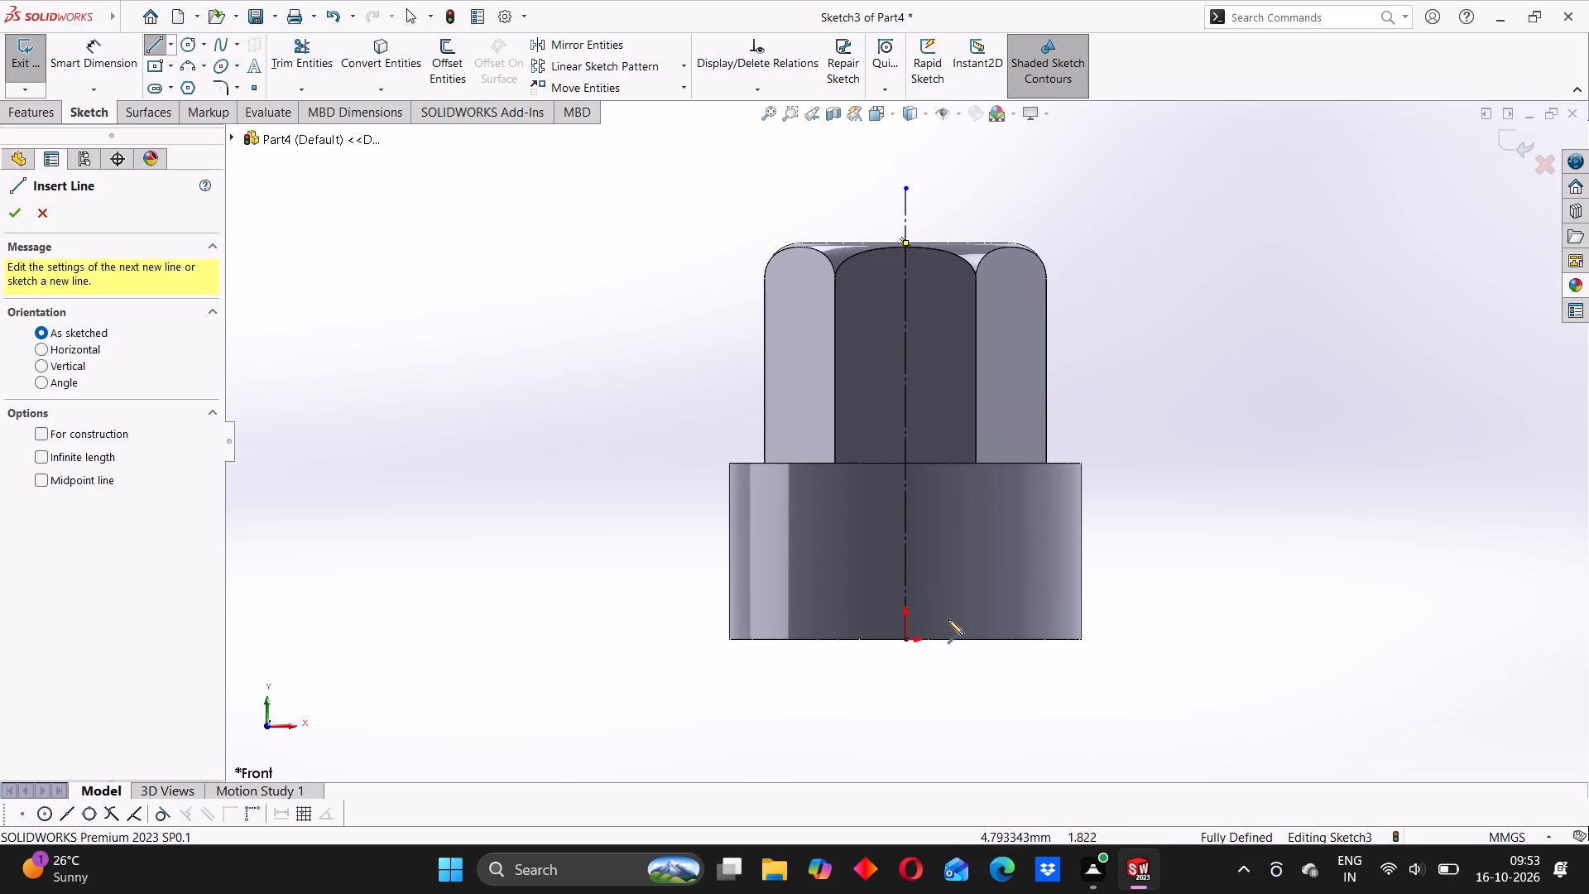
pyautogui.click(910, 642)
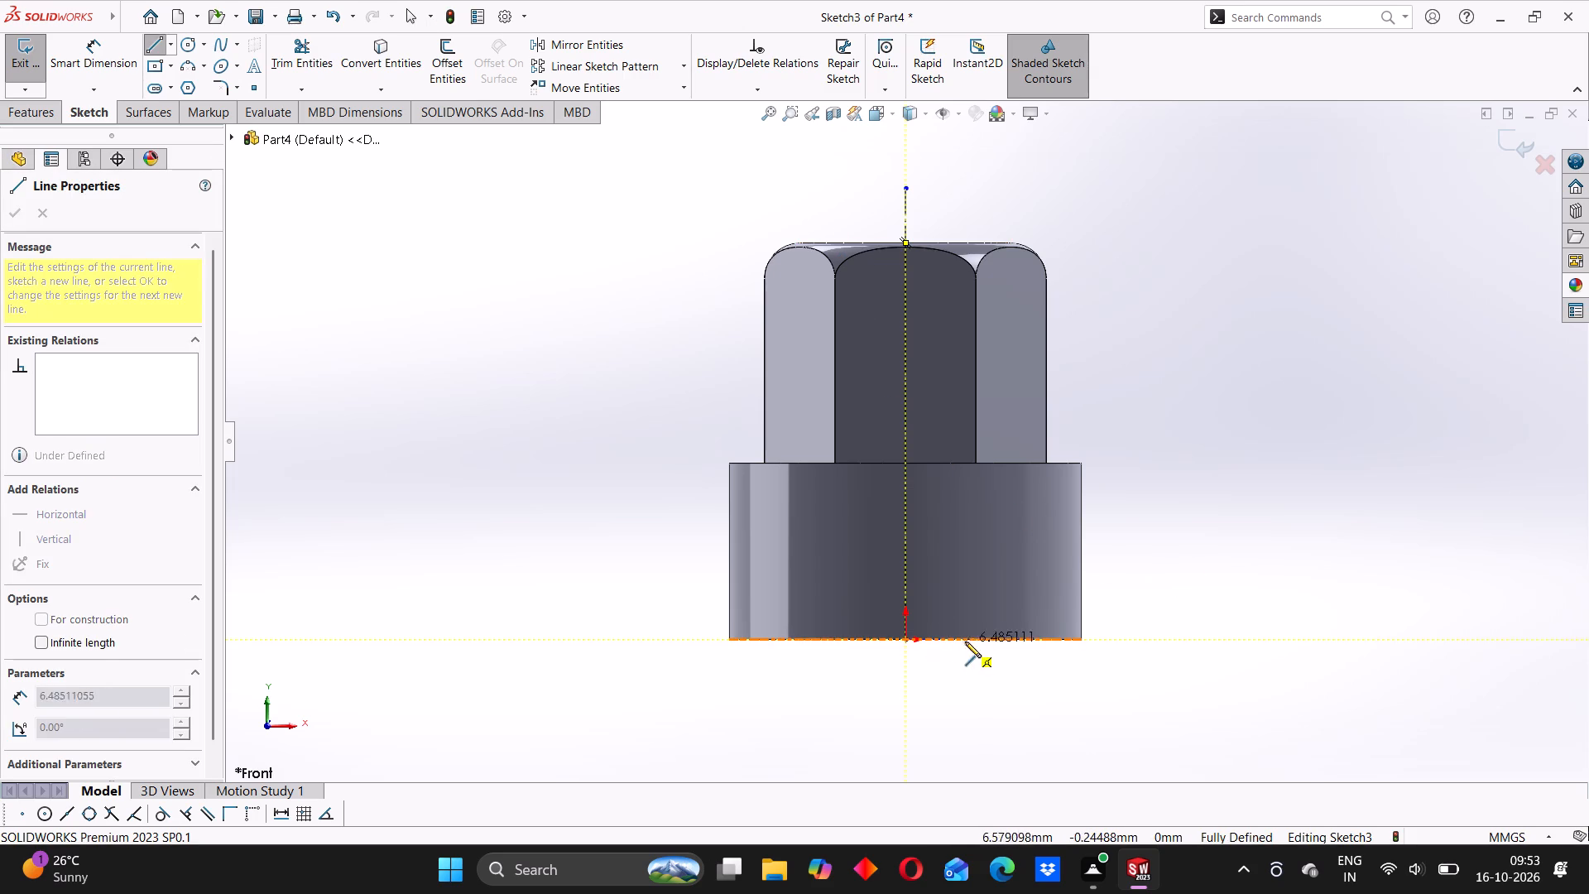
pyautogui.click(987, 641)
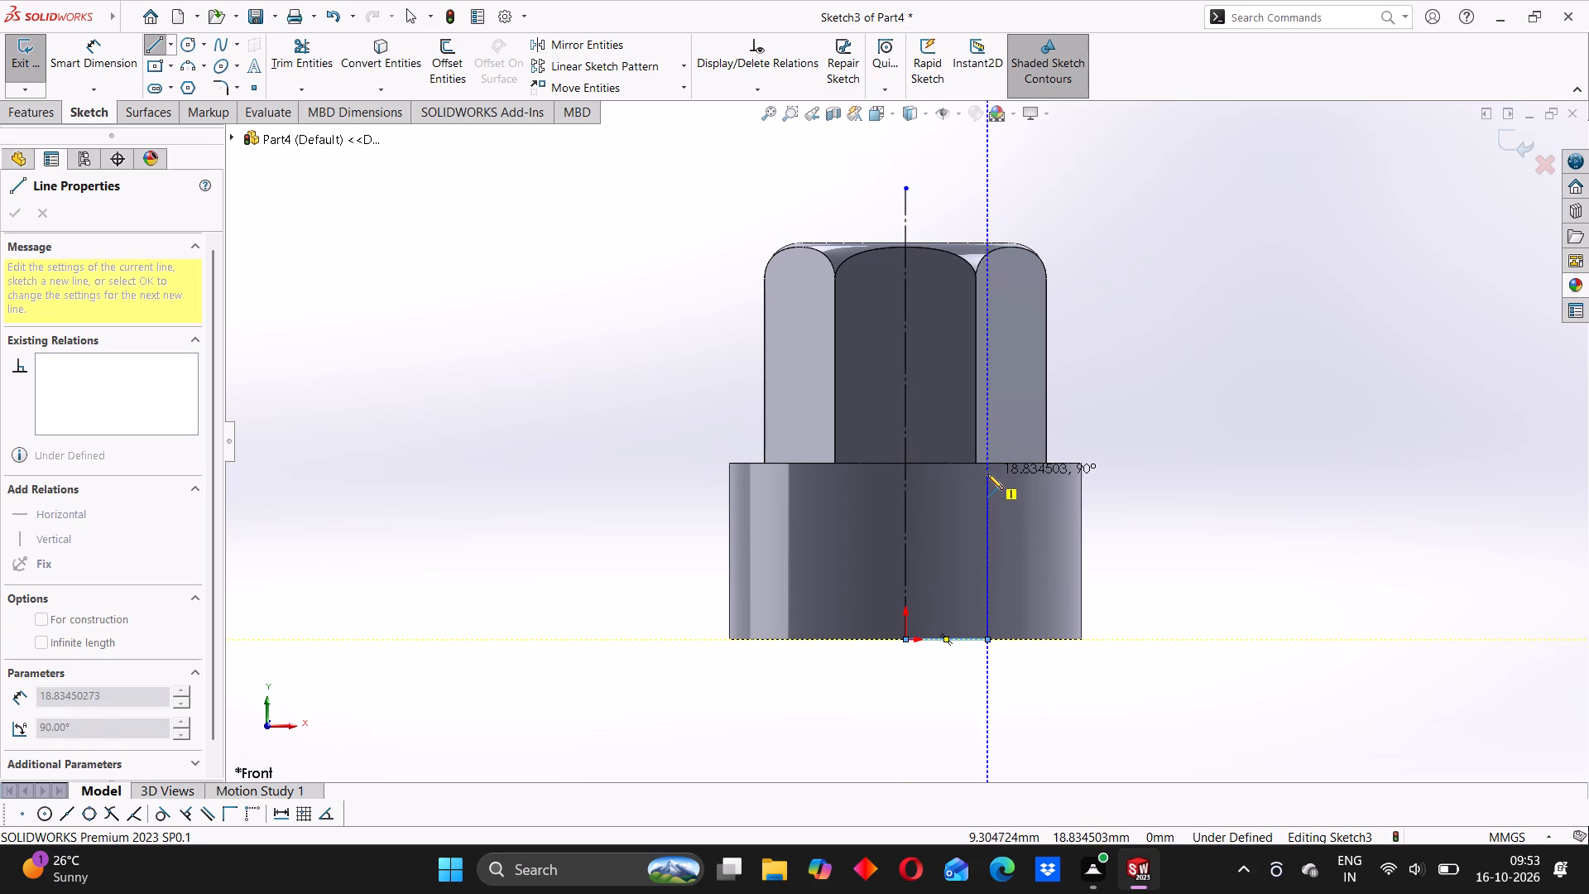
pyautogui.click(988, 523)
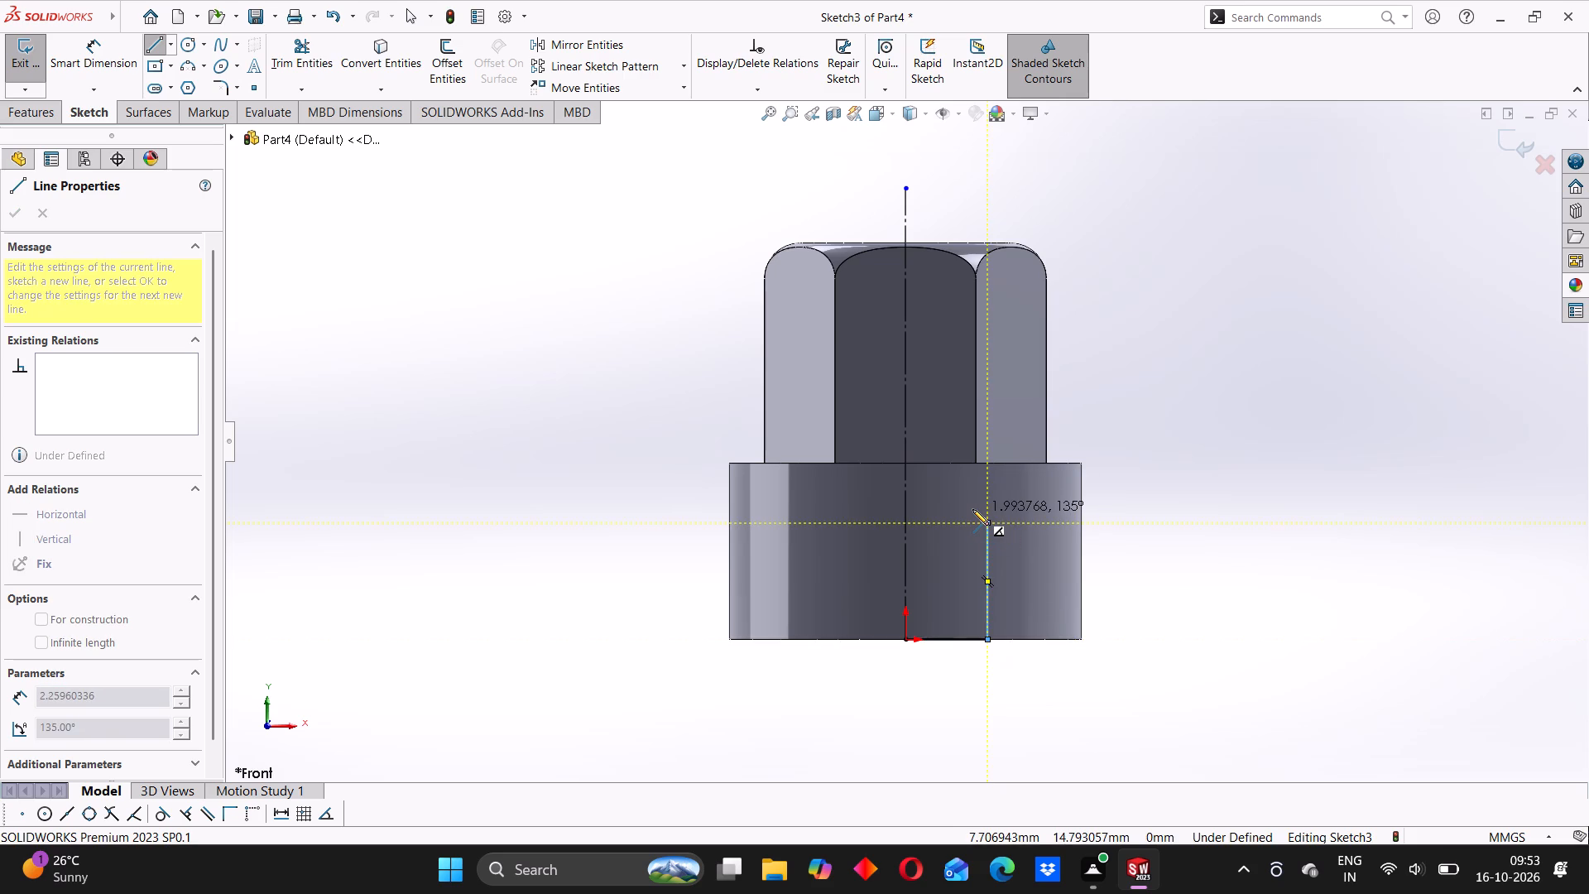
pyautogui.click(972, 509)
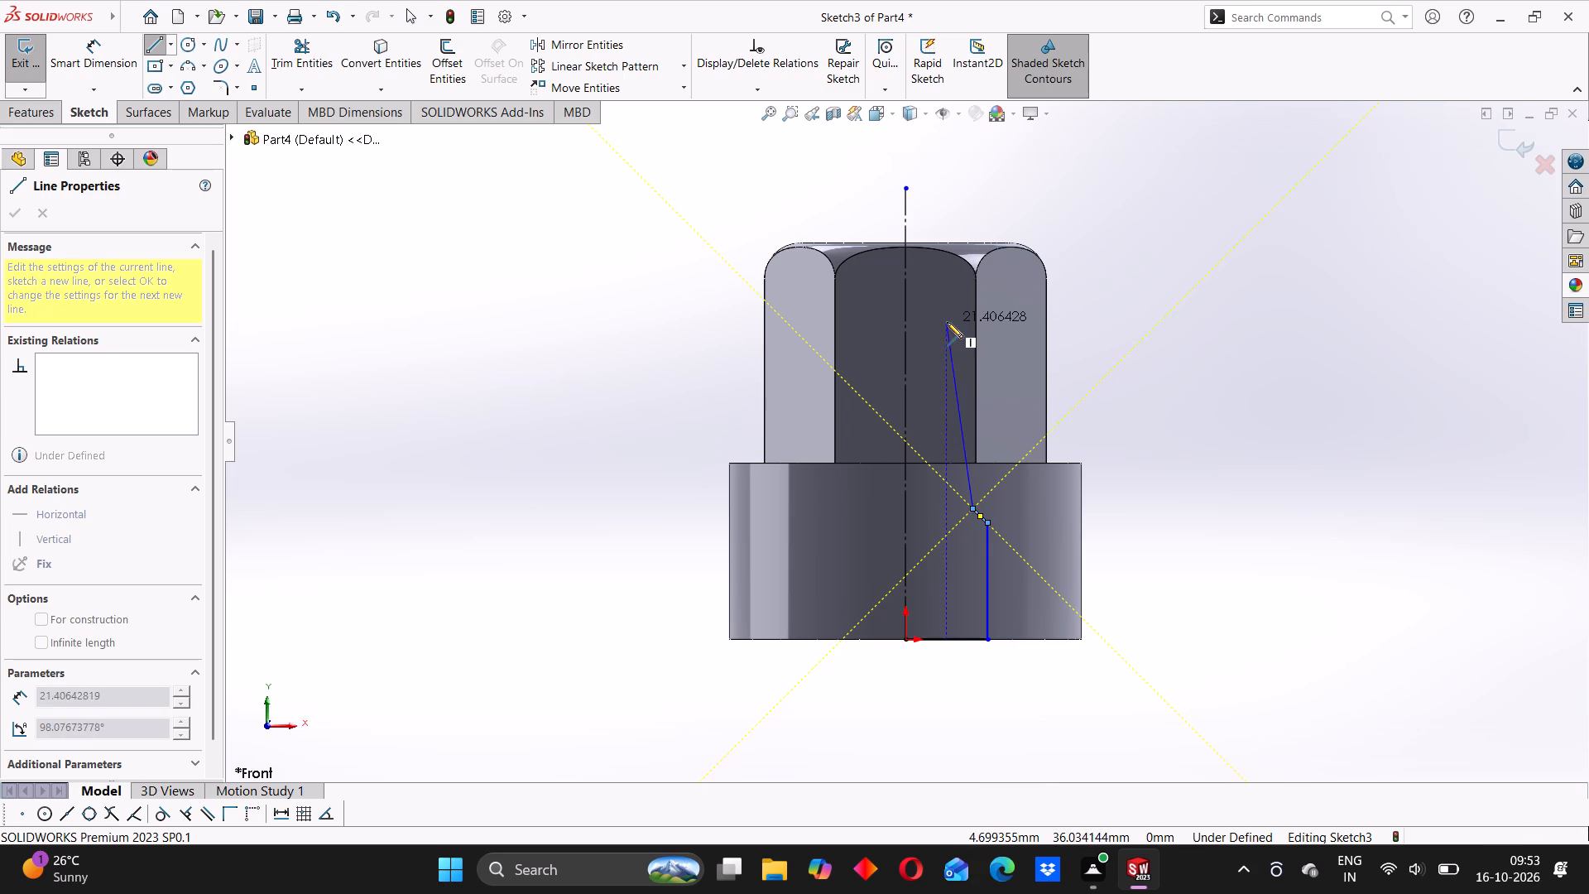
pyautogui.scroll(-4, 971, 309)
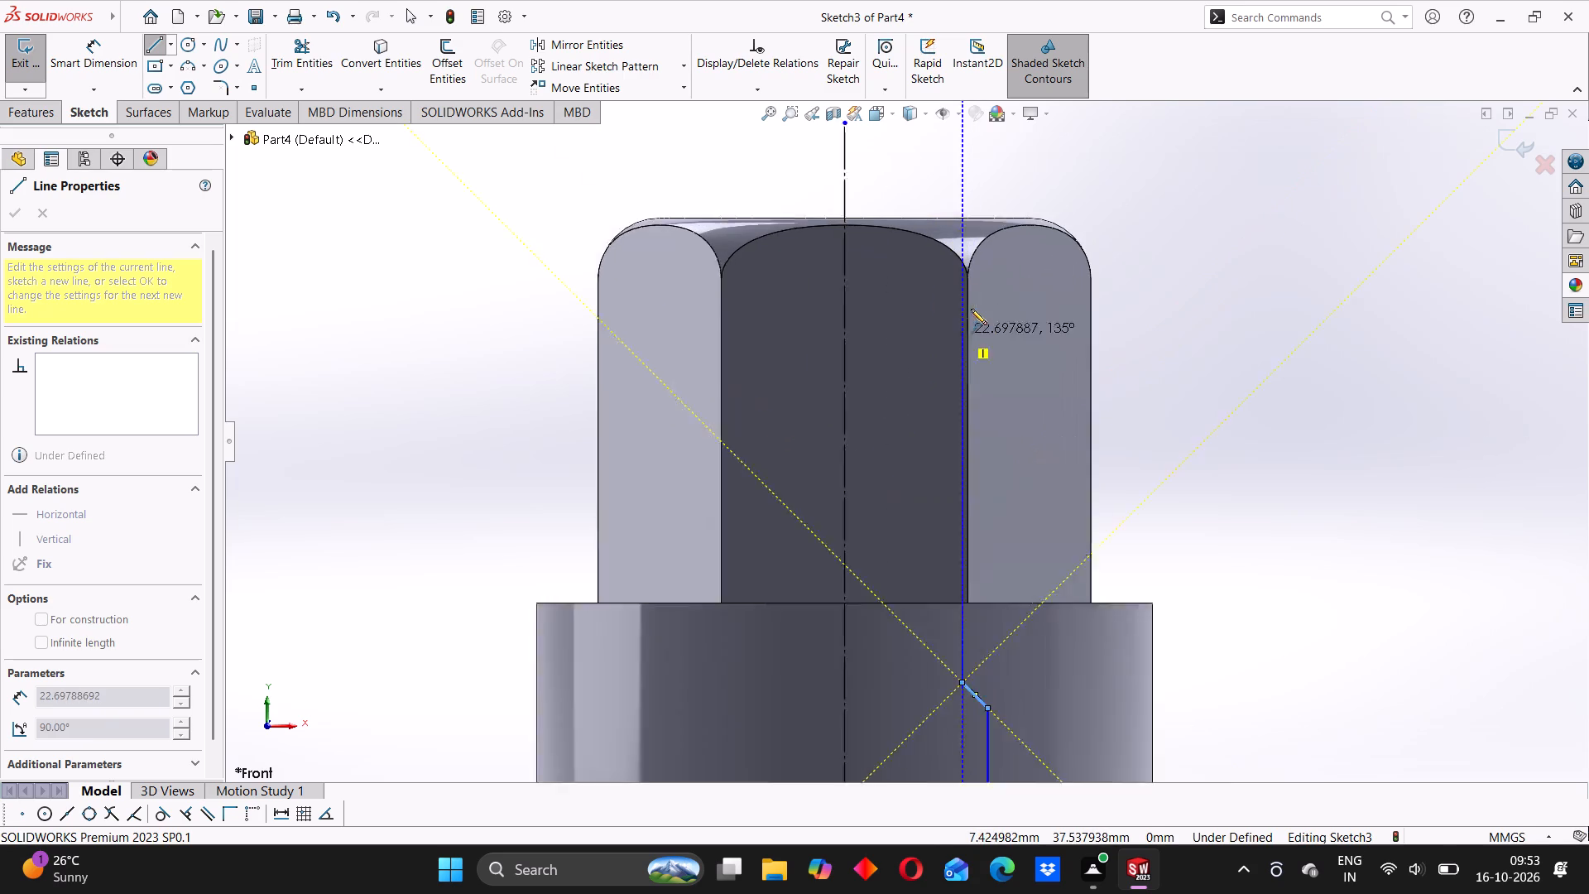
pyautogui.click(955, 320)
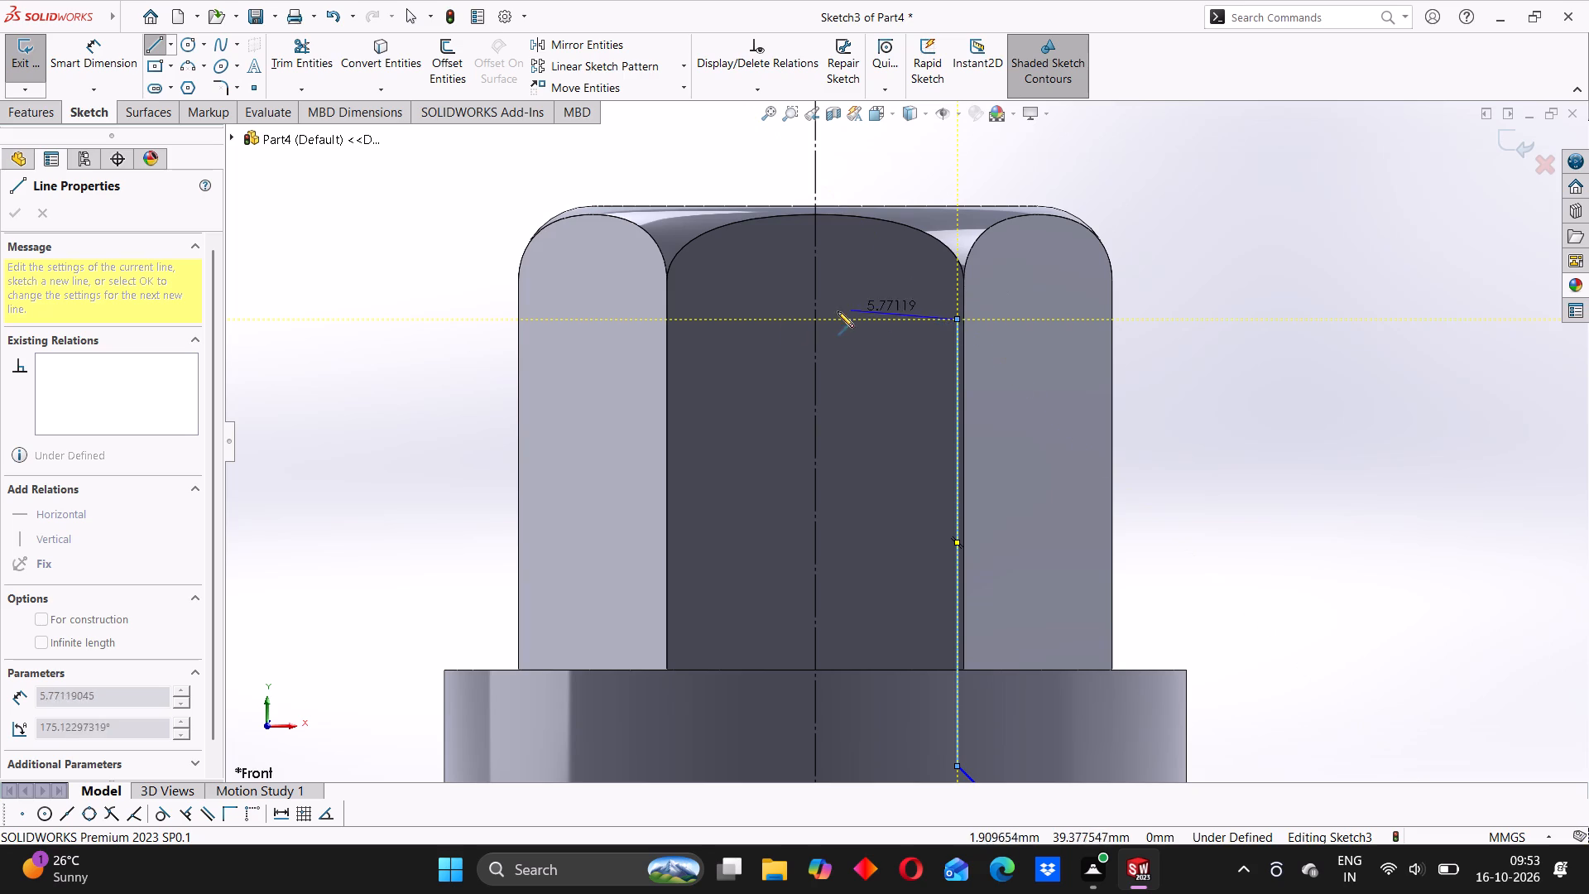
pyautogui.click(813, 319)
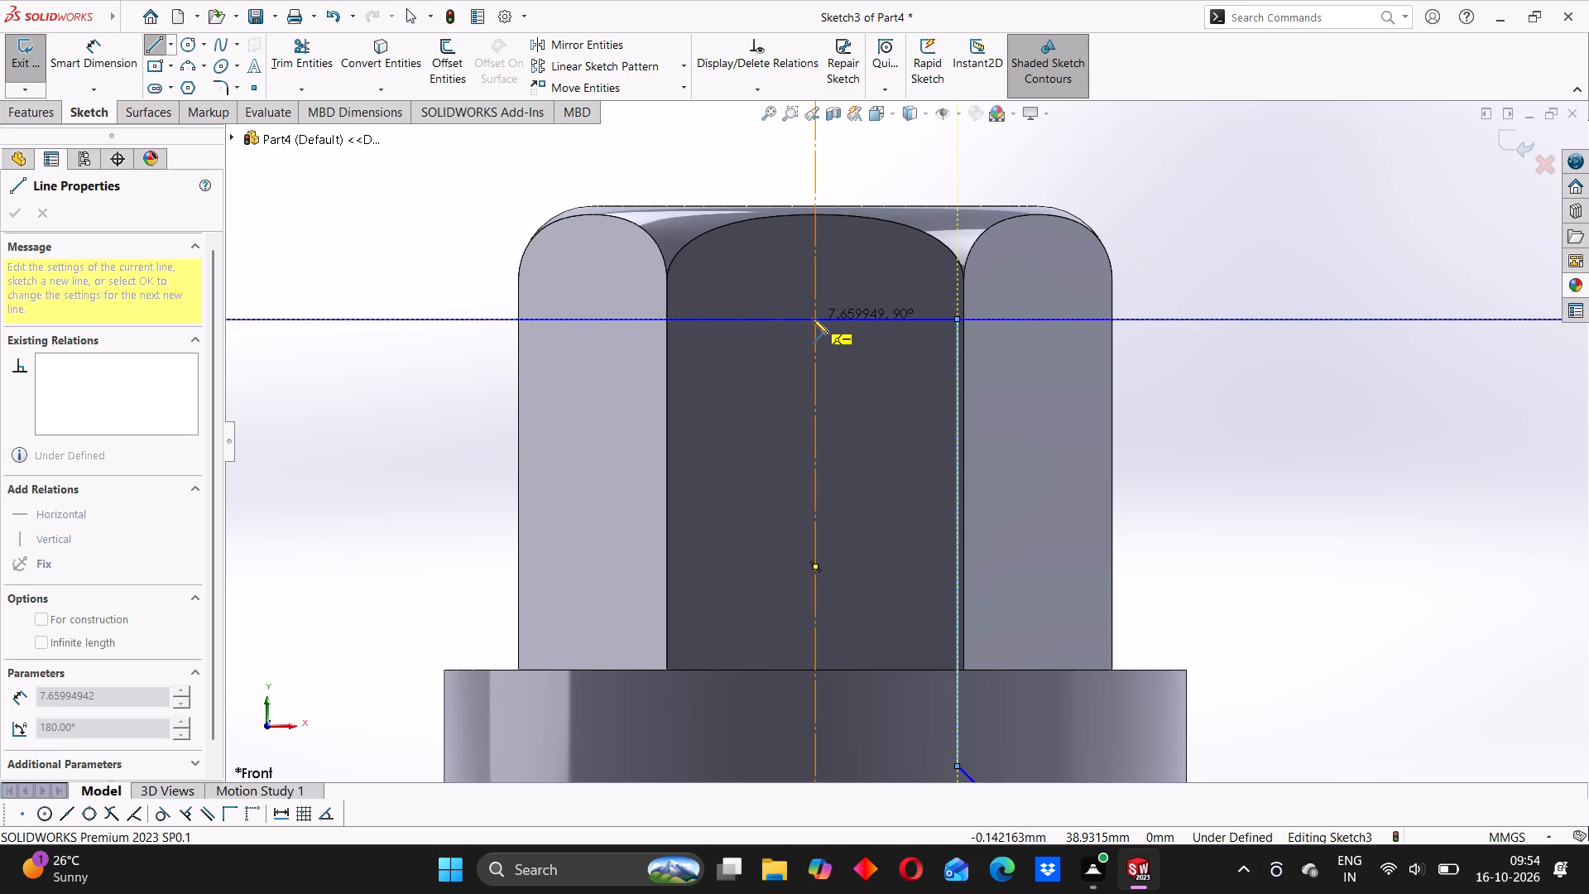
pyautogui.rightClick(327, 312)
pyautogui.click(383, 330)
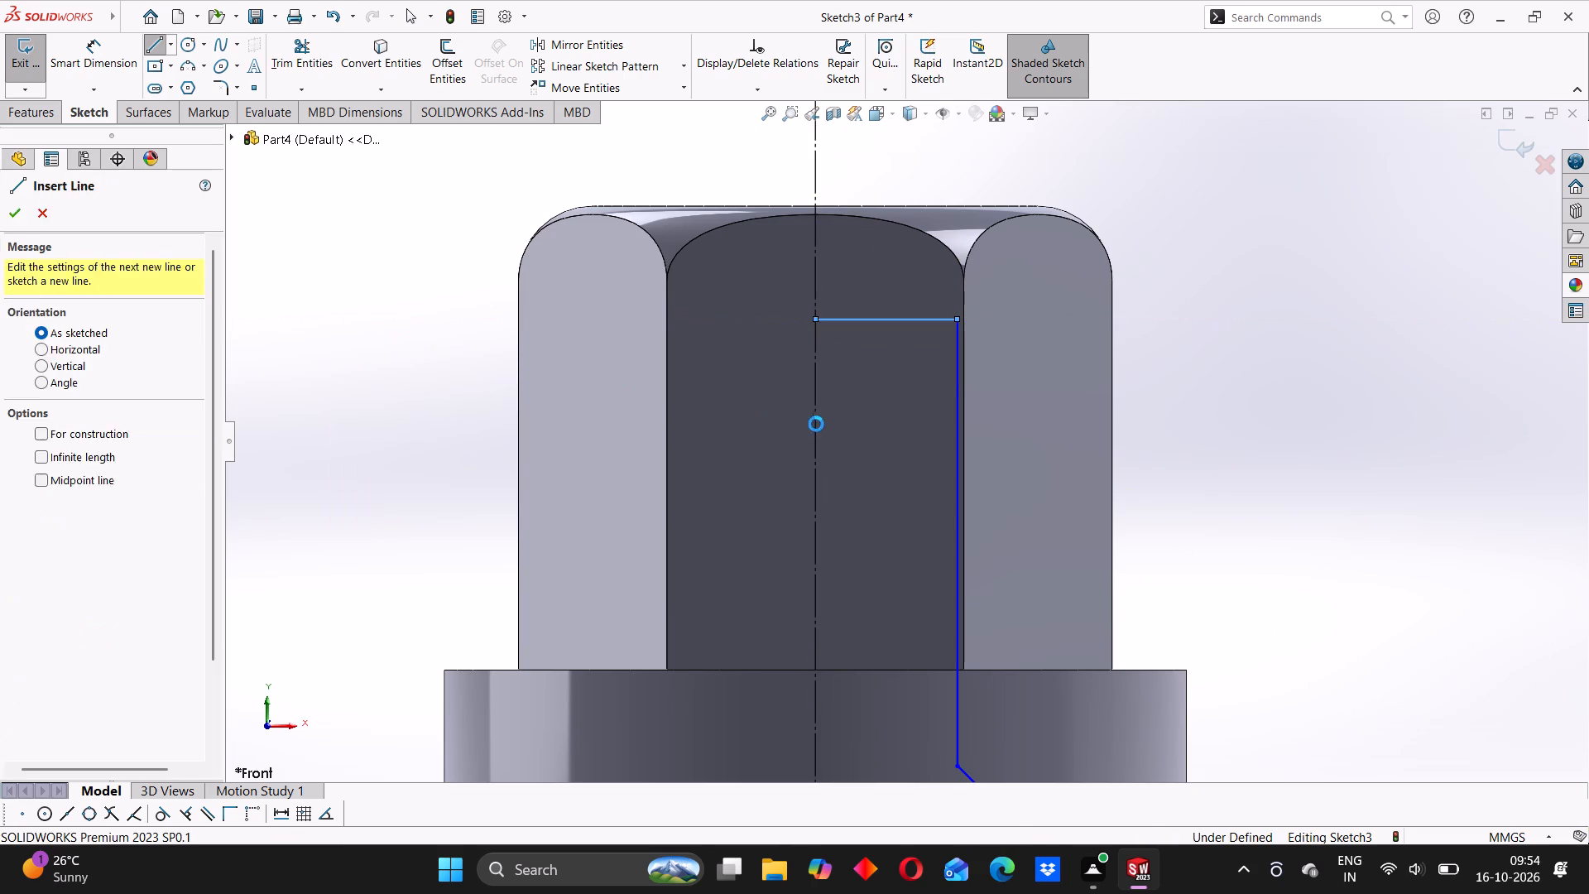
pyautogui.scroll(7, 829, 434)
pyautogui.click(713, 478)
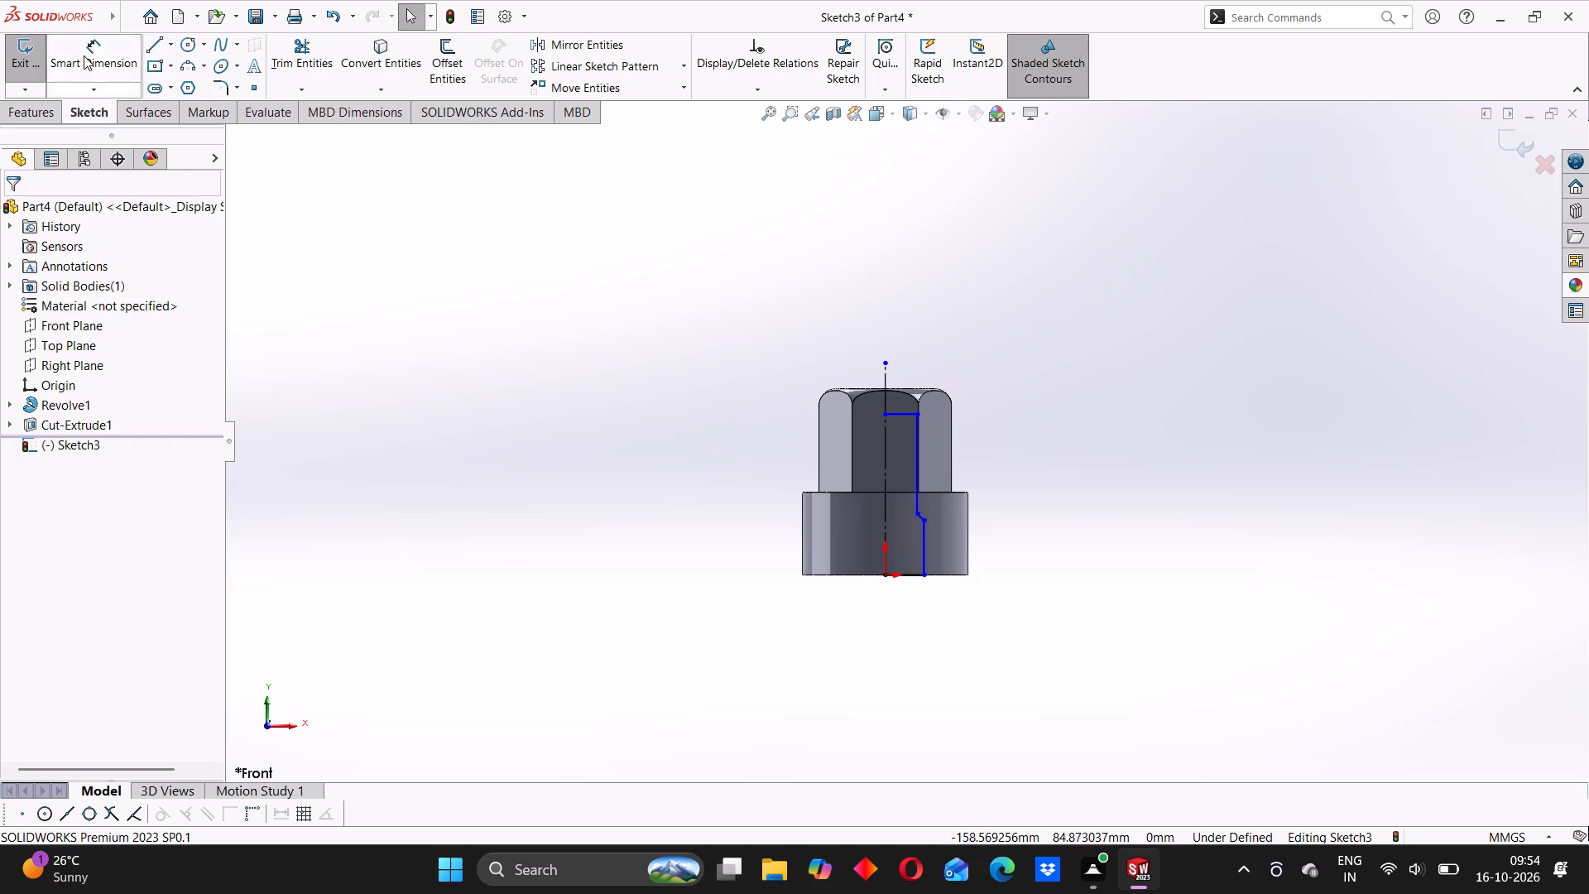
# Dimension the lower bore line across the centerline as a 24 mm diameter.
pyautogui.click(84, 55)
pyautogui.scroll(-7, 909, 570)
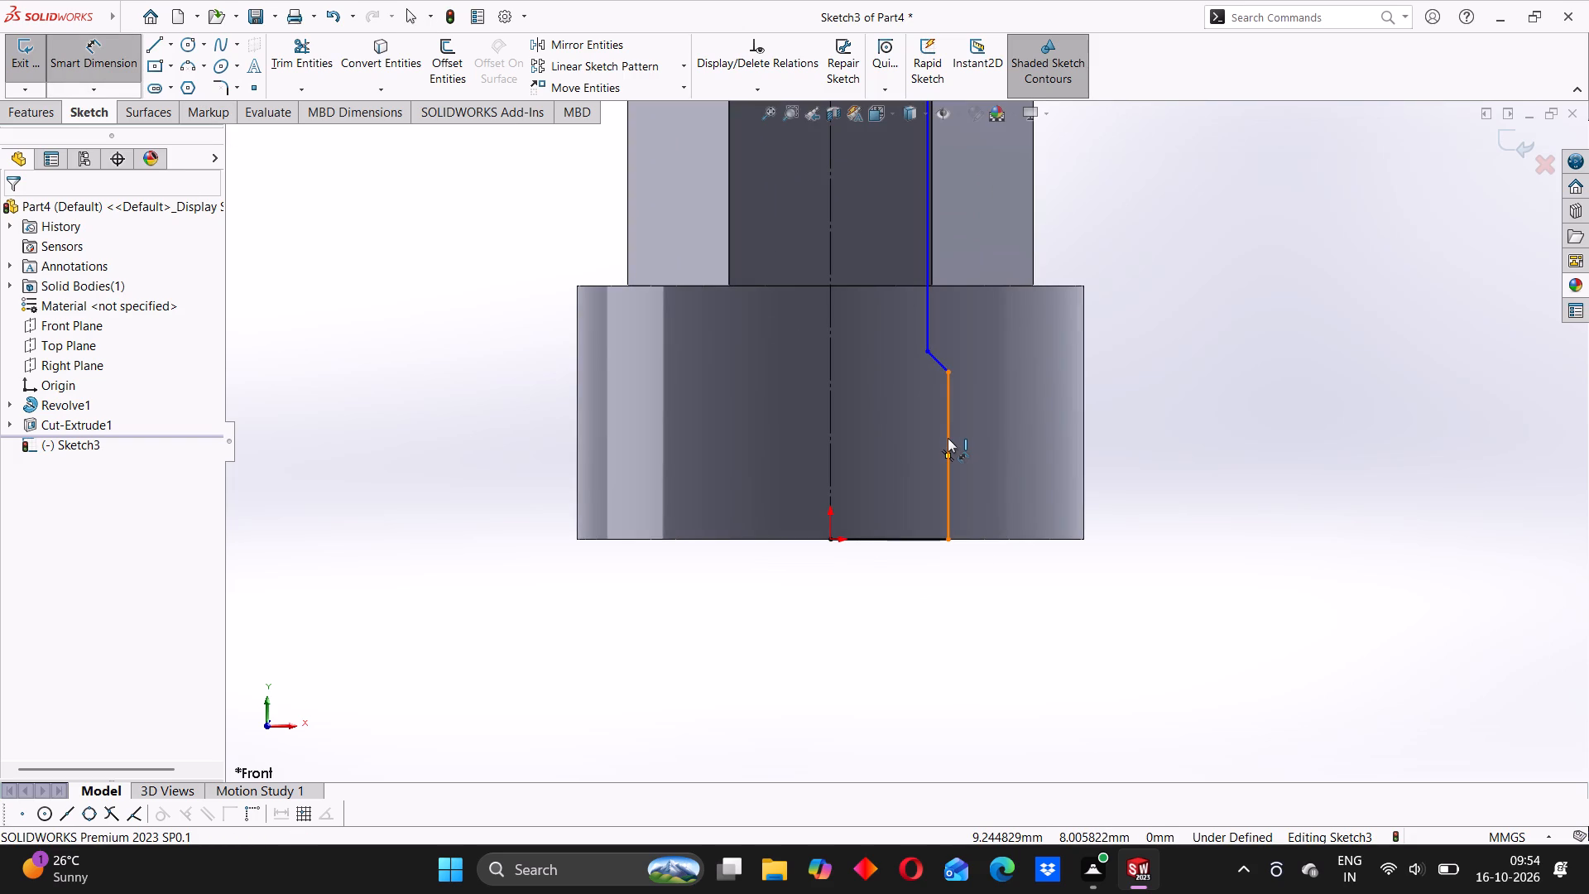
pyautogui.click(946, 482)
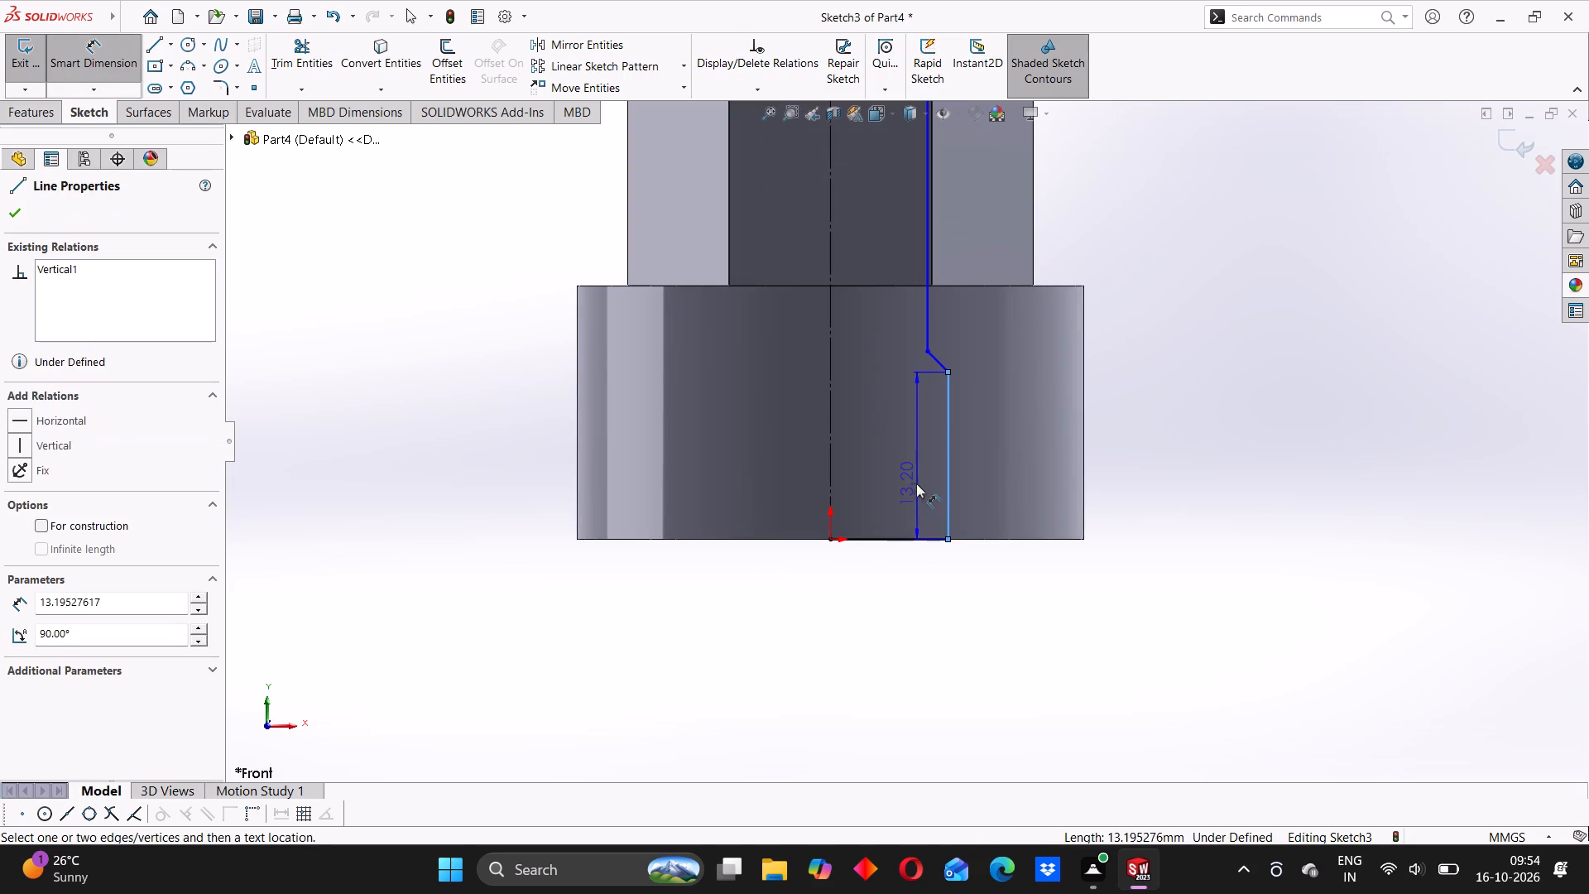
pyautogui.moveTo(833, 462); pyautogui.dragTo(829, 510)
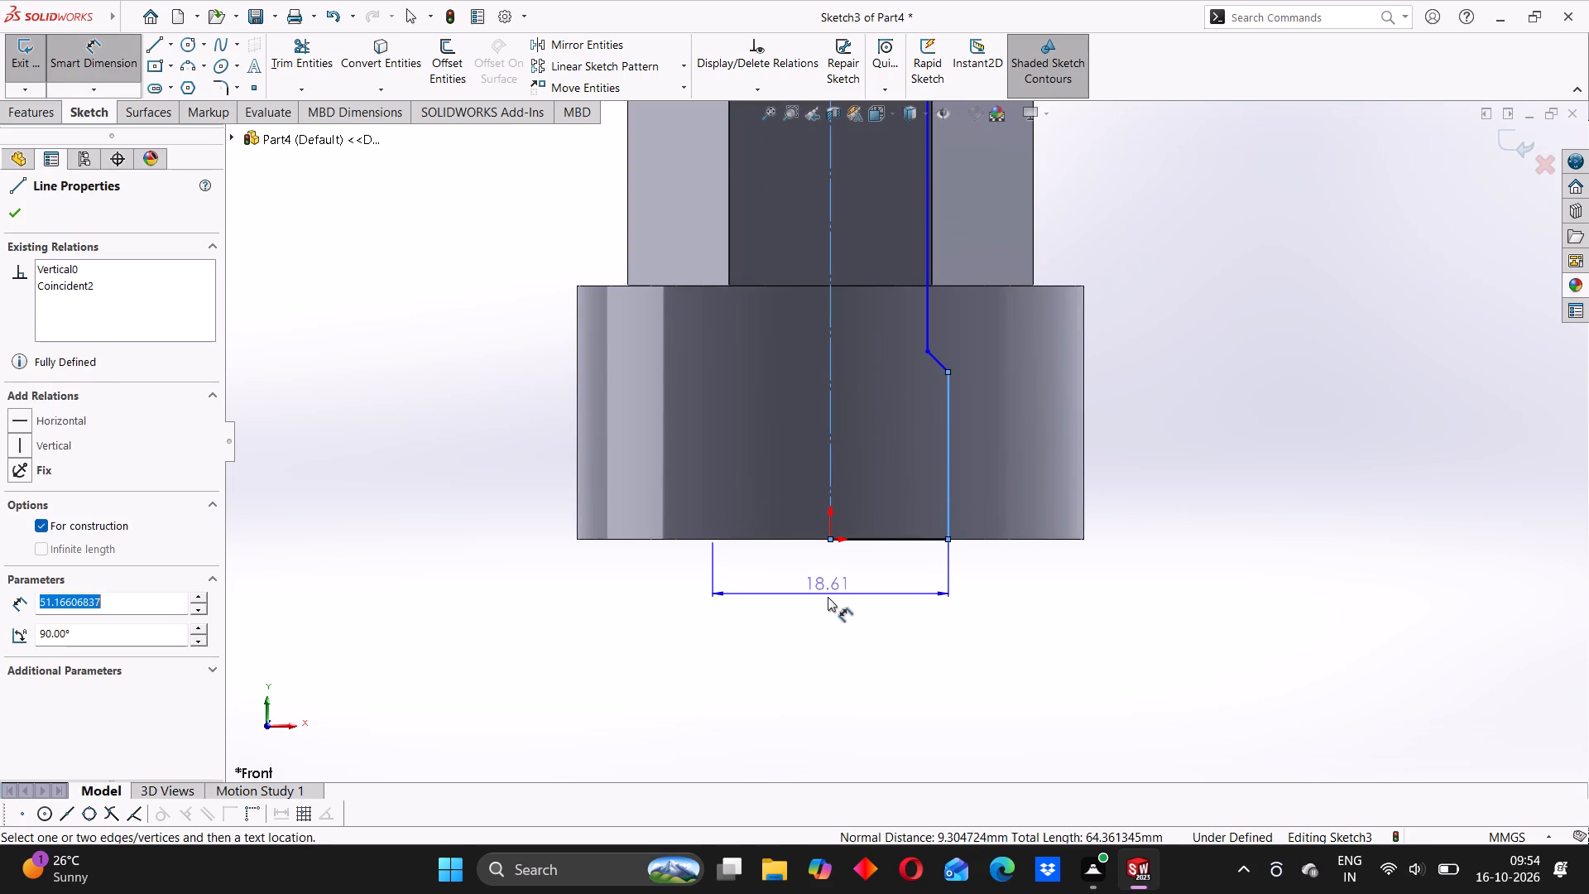
pyautogui.click(828, 598)
pyautogui.write('24')
pyautogui.press('Return')
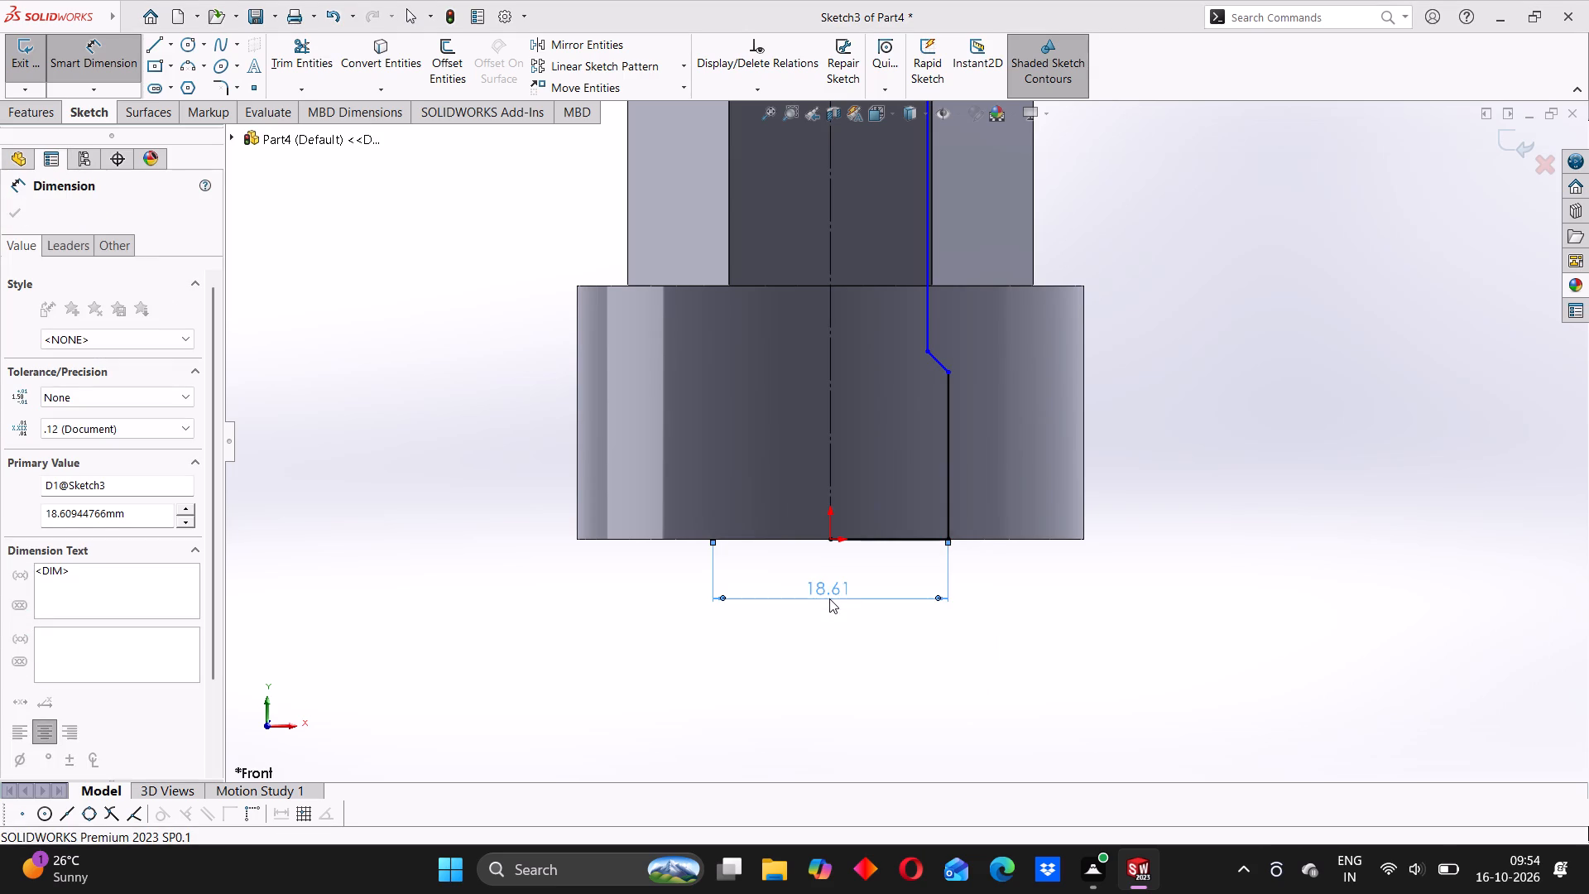
pyautogui.click(433, 371)
# Dimension the slanted transition line of the bore profile at 30° from the horizontal.
pyautogui.scroll(4, 992, 315)
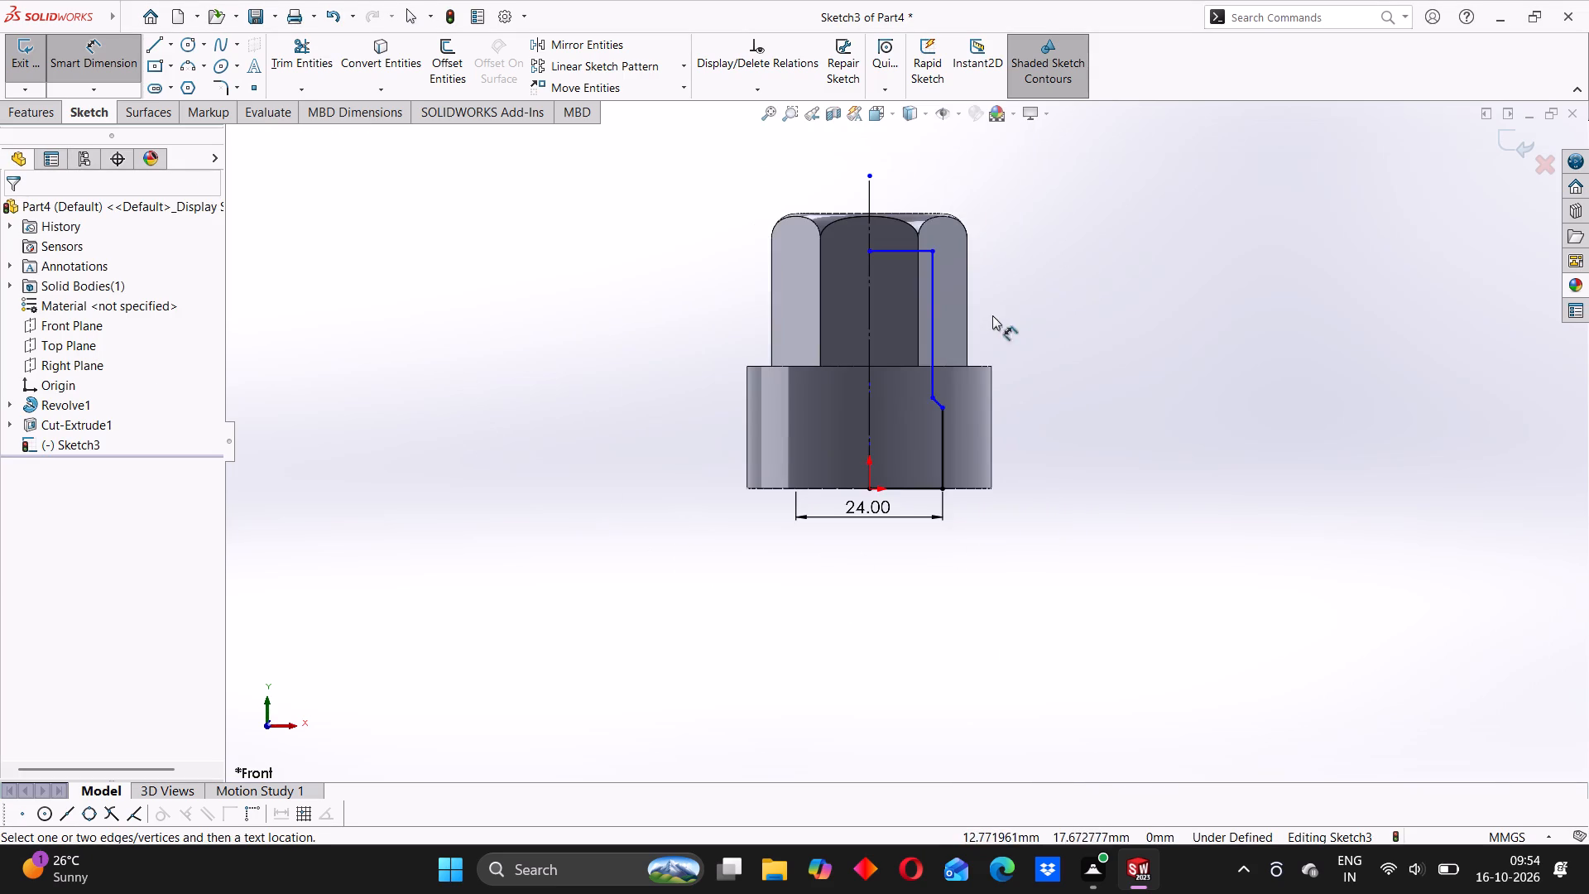
pyautogui.scroll(-3, 946, 365)
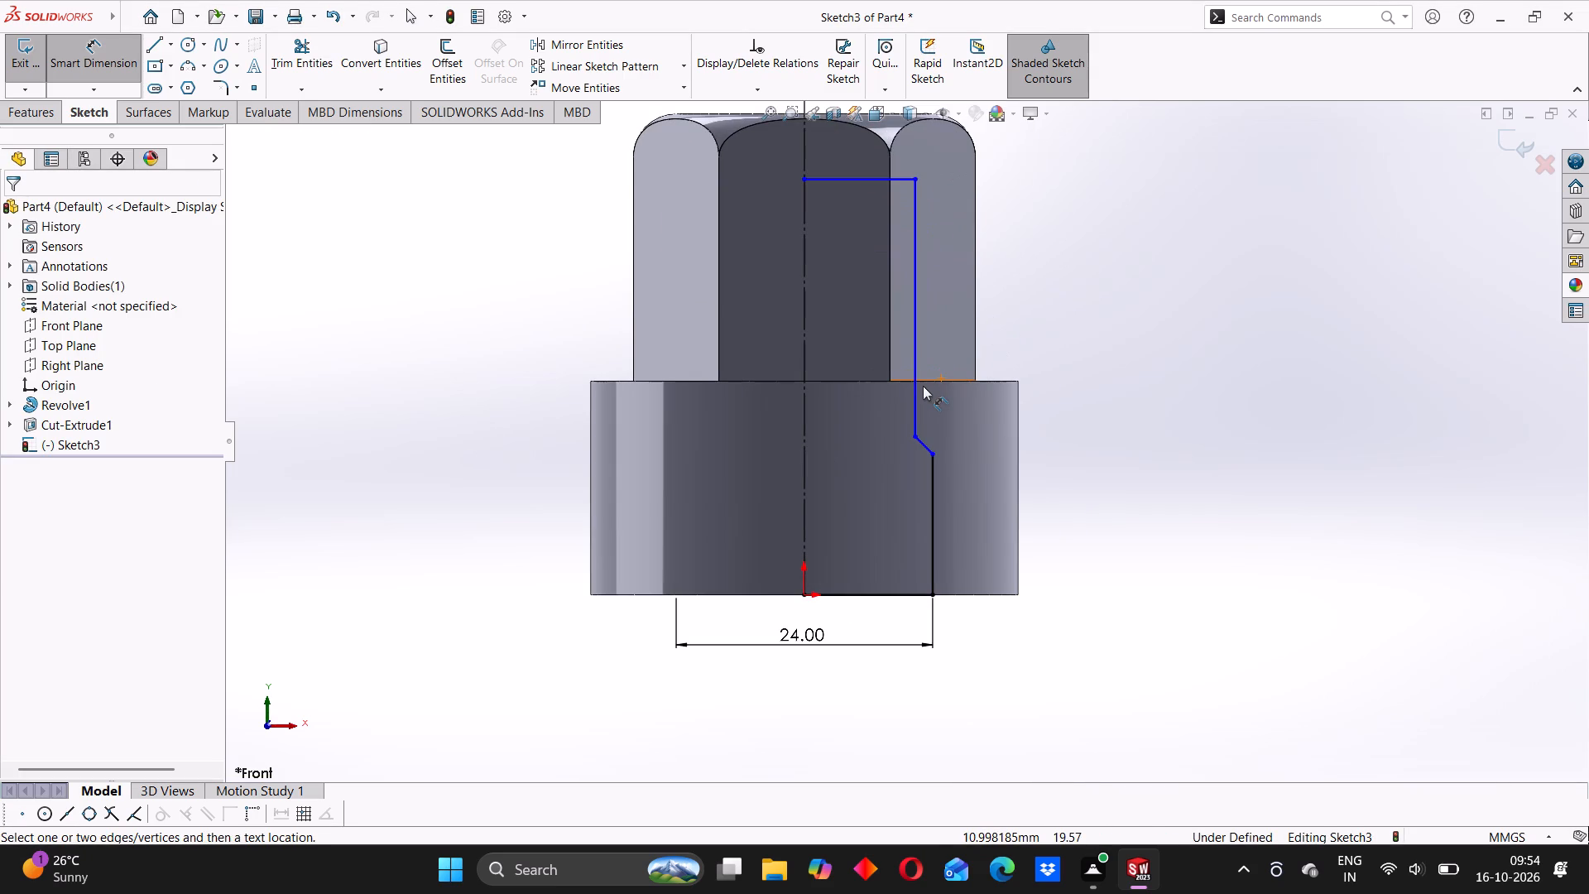
pyautogui.scroll(-5, 927, 416)
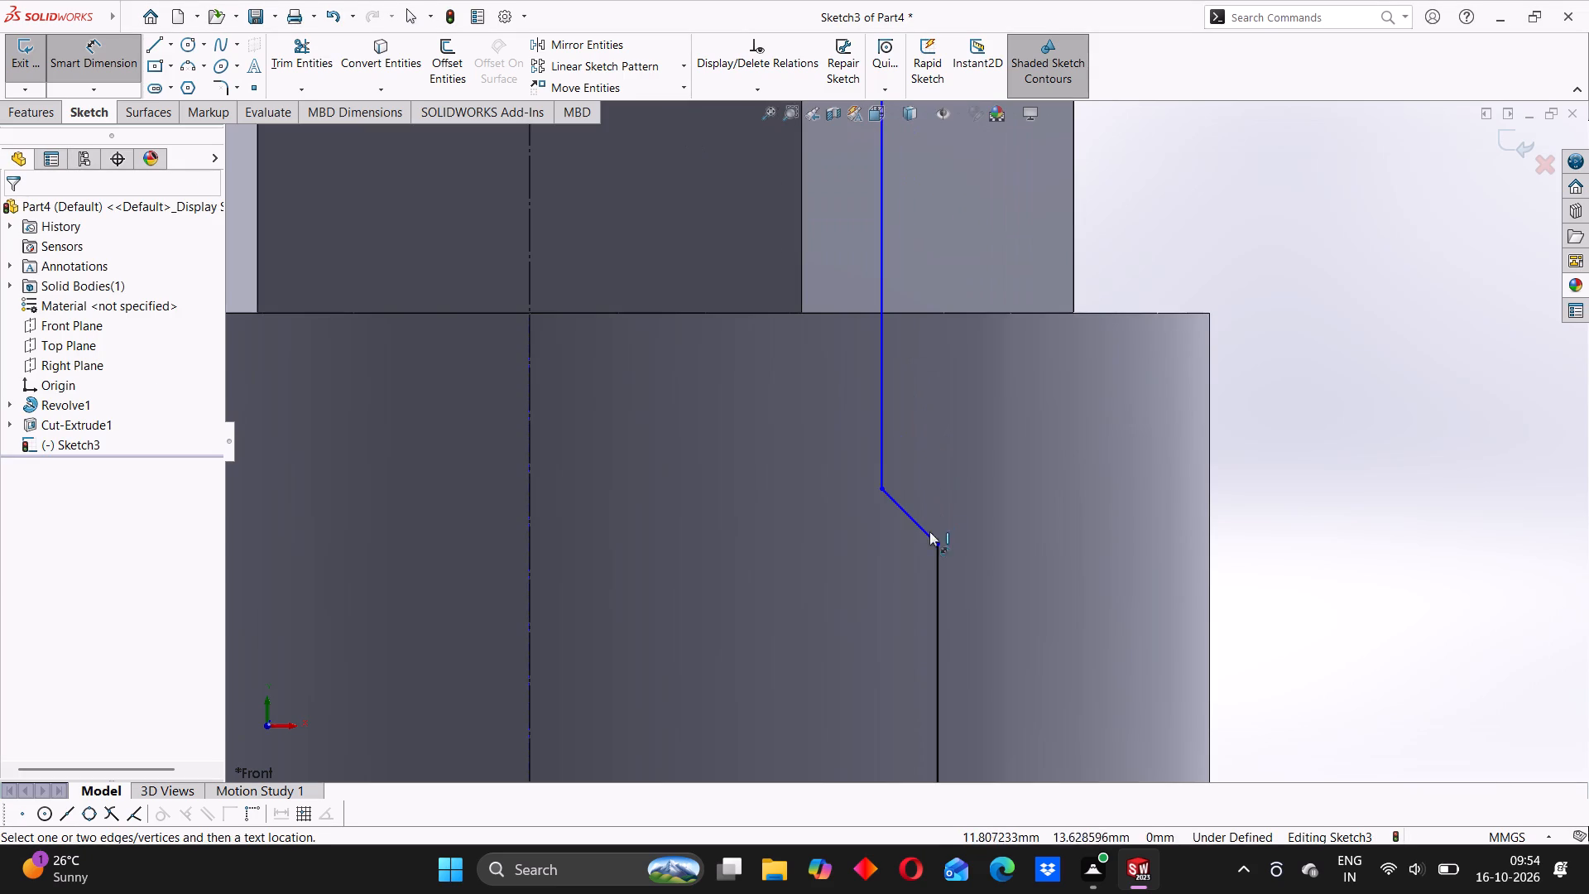
pyautogui.scroll(2, 896, 531)
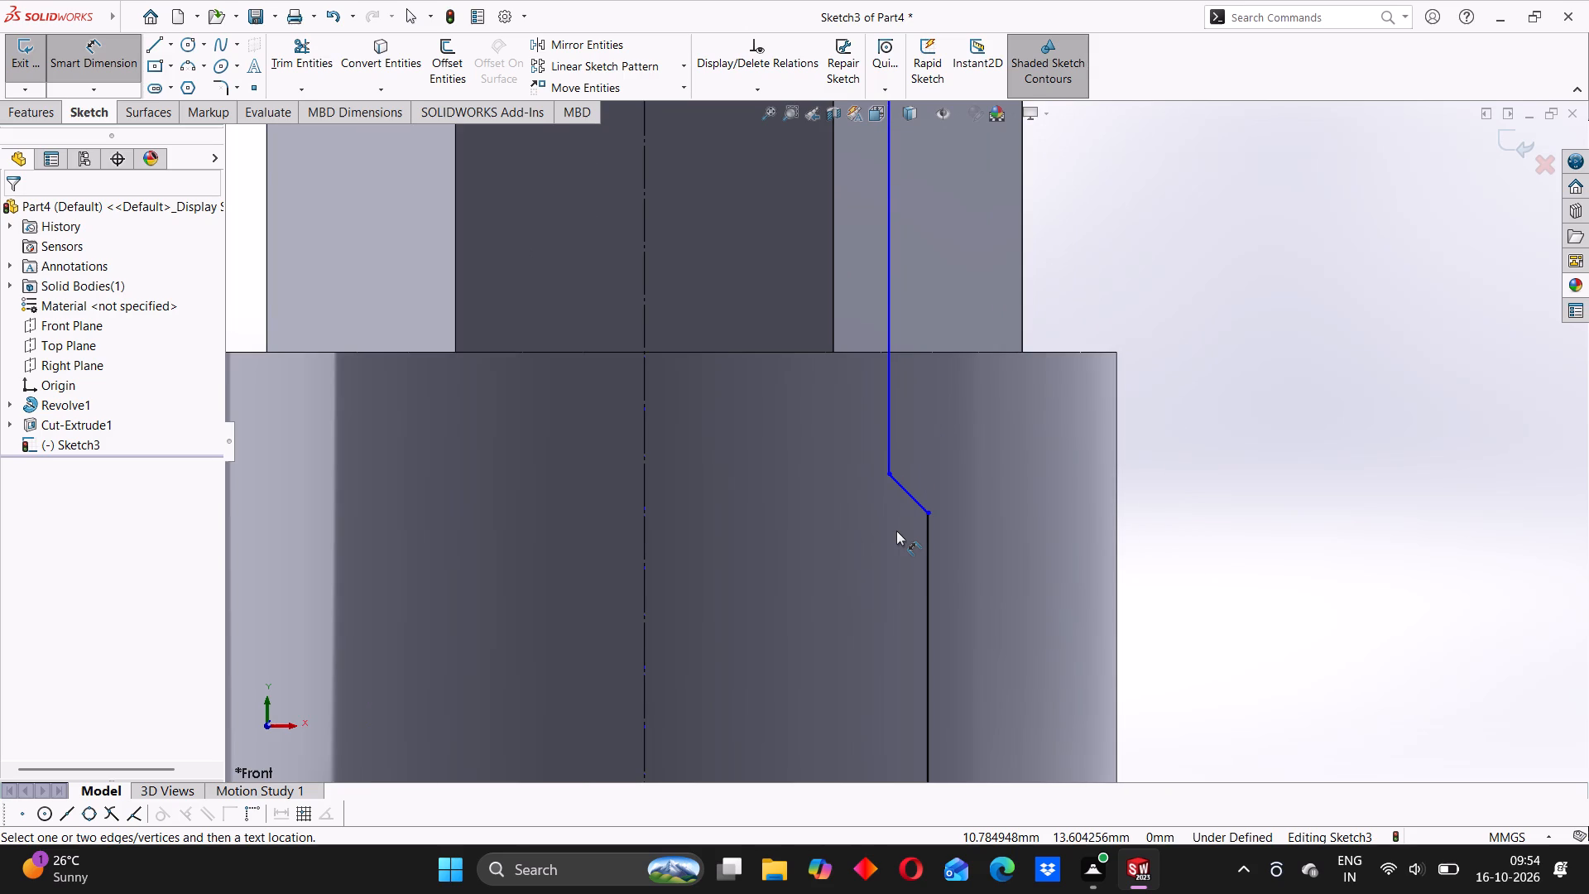
pyautogui.click(906, 494)
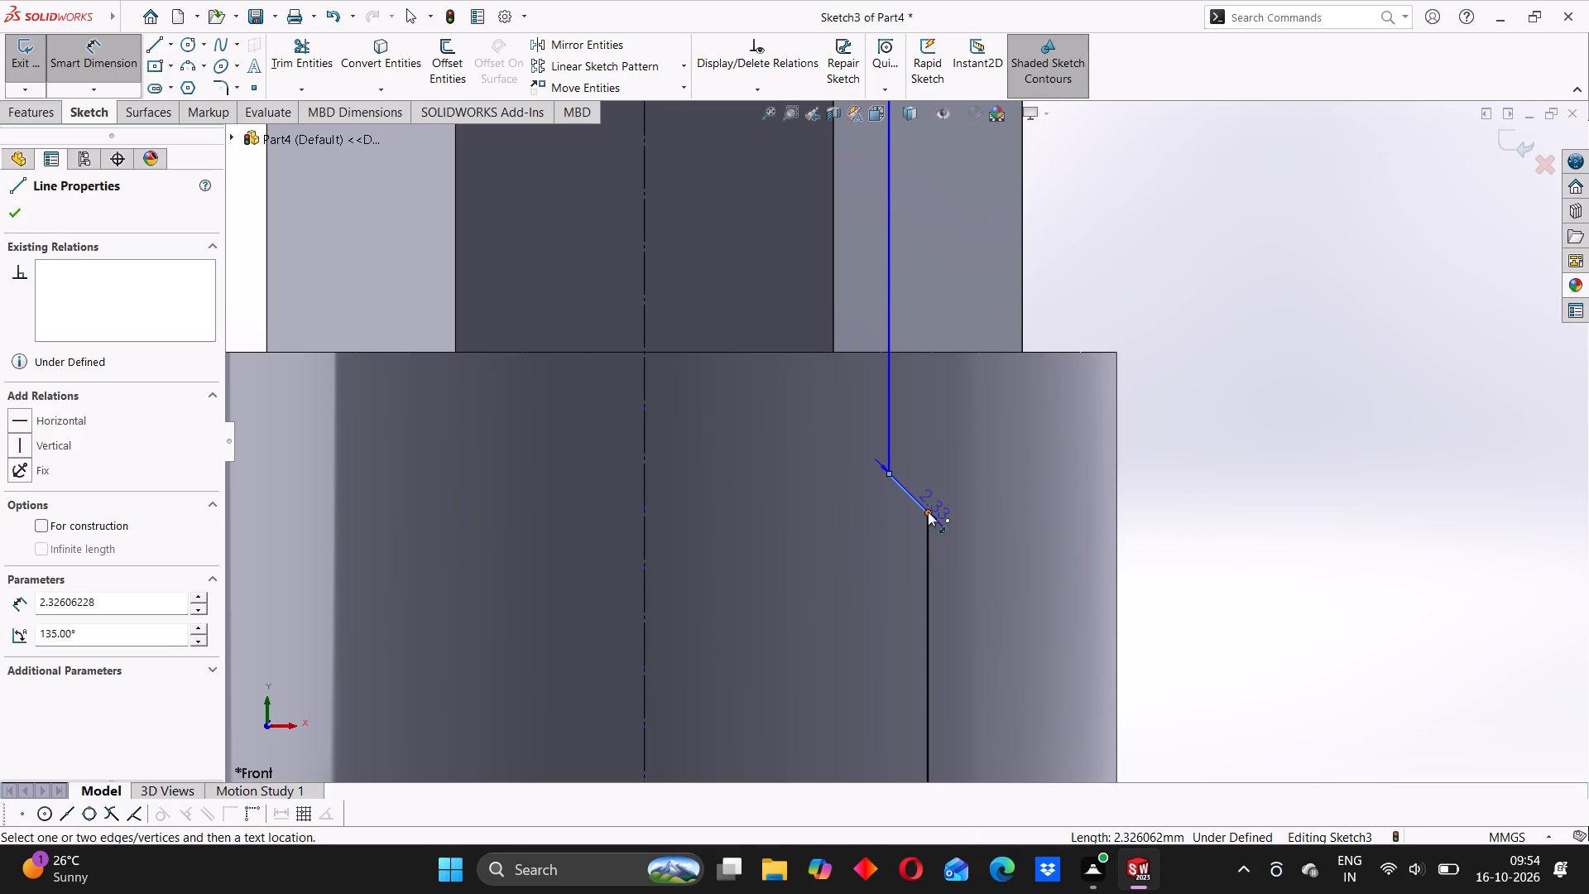
pyautogui.click(928, 512)
pyautogui.click(887, 512)
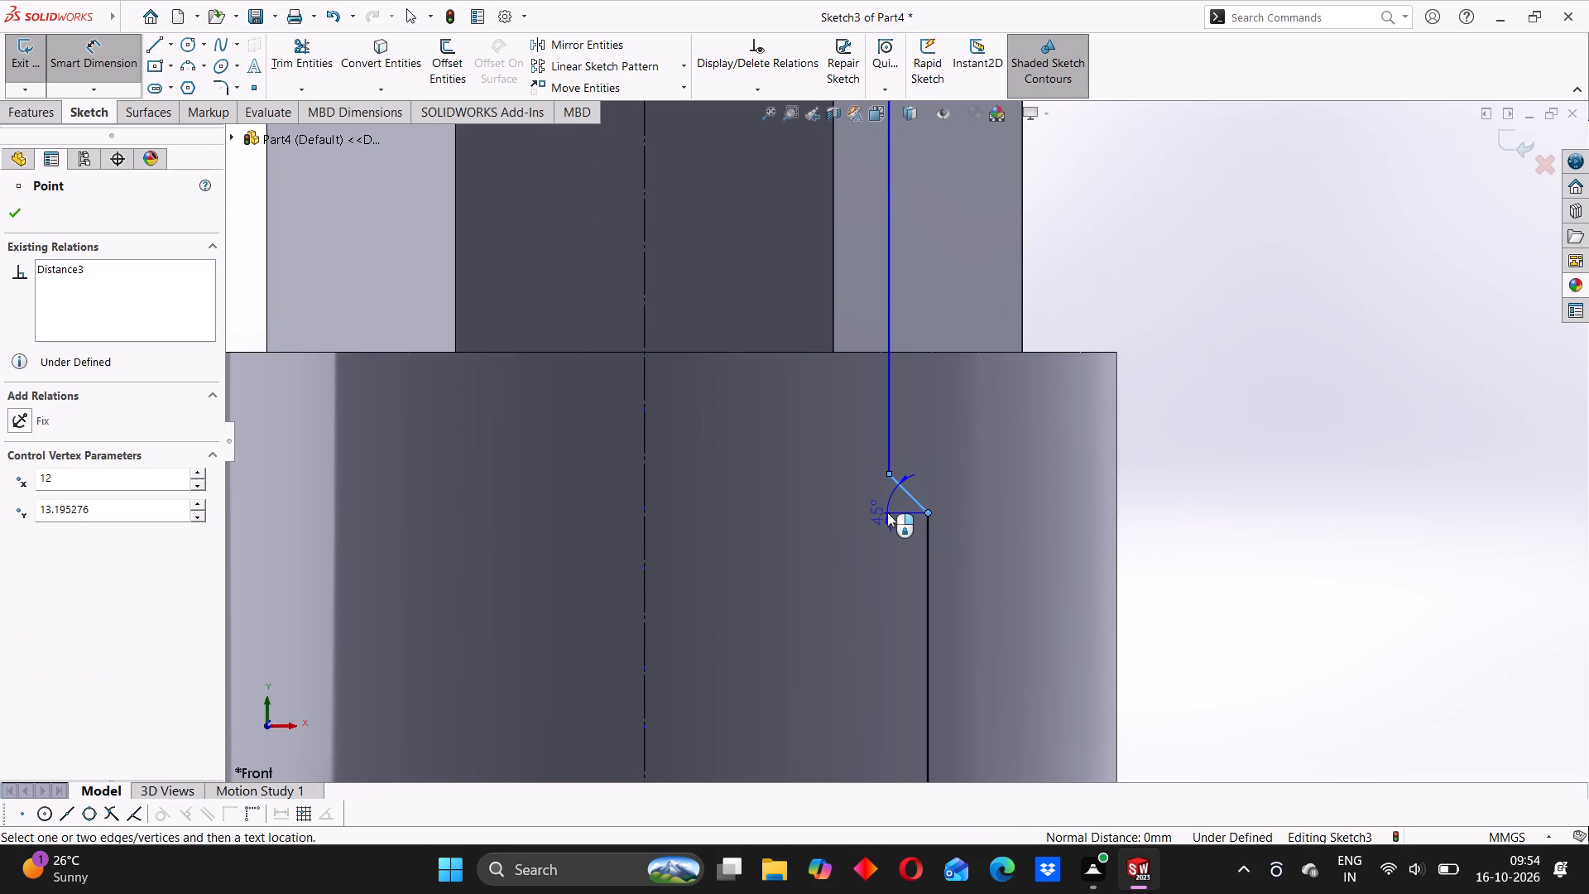
pyautogui.click(887, 508)
pyautogui.write('30')
pyautogui.press('Return')
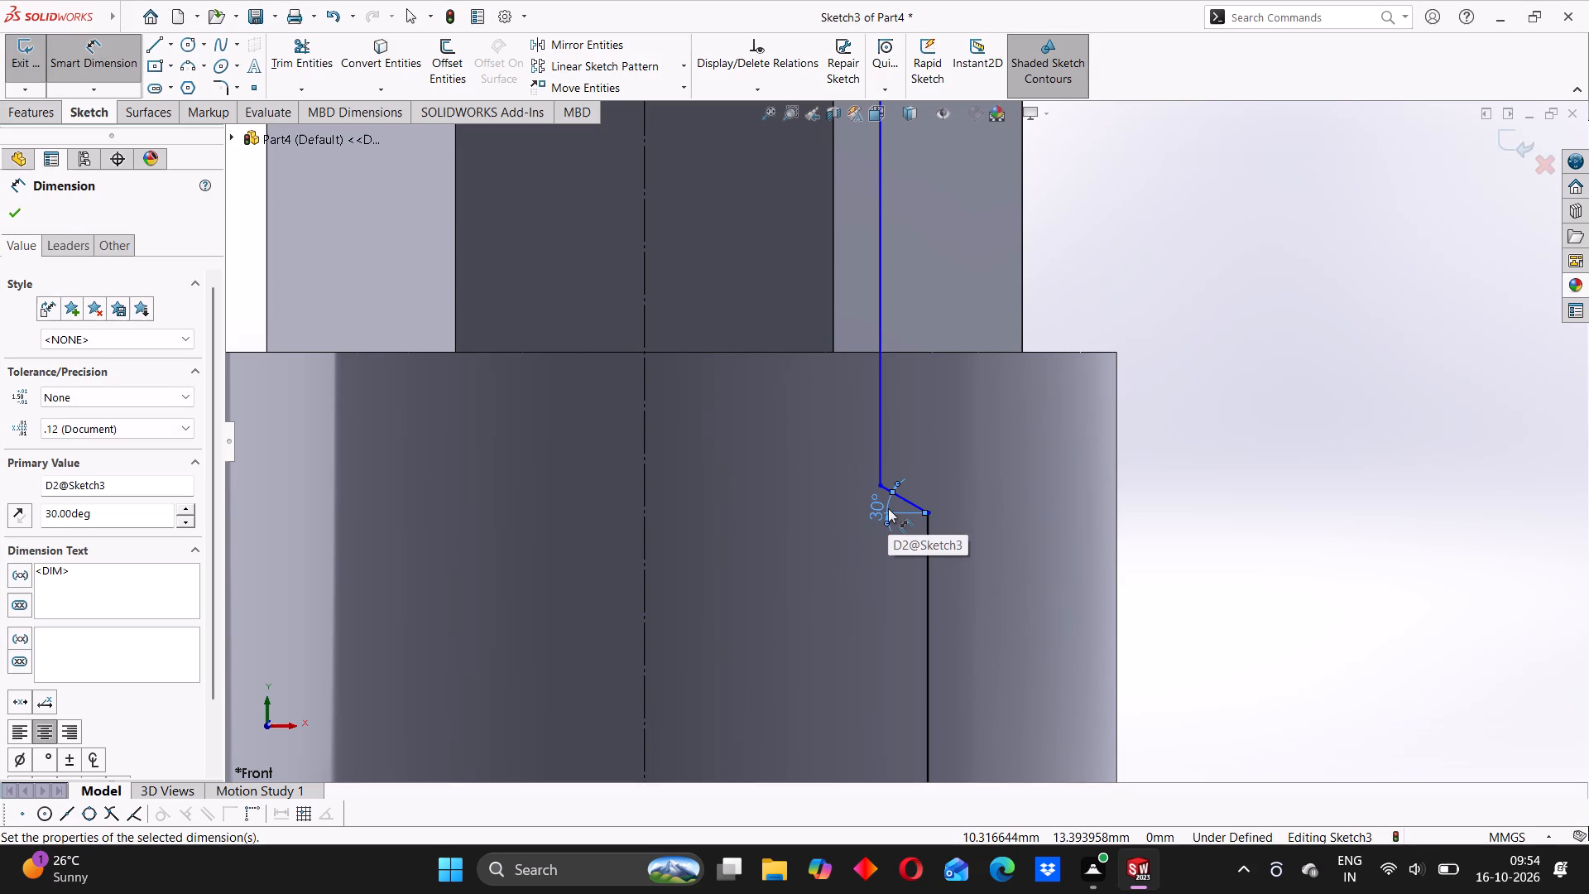
pyautogui.moveTo(1290, 436); pyautogui.dragTo(1289, 445)
# Dimension the upper bore line across the centerline as an 18 mm diameter.
pyautogui.scroll(3, 905, 543)
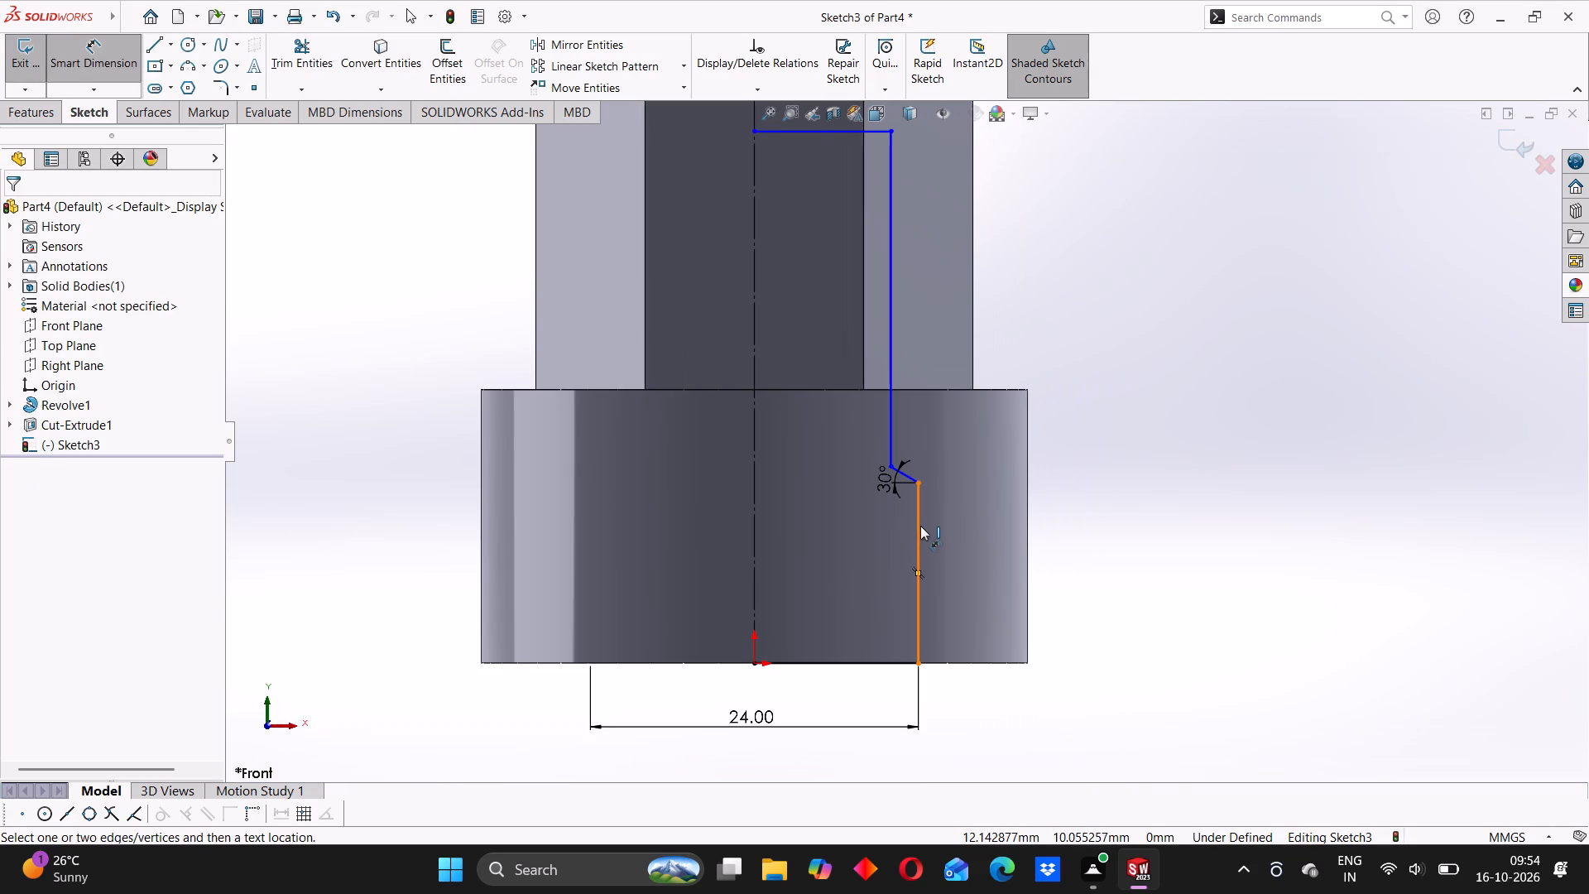
pyautogui.scroll(4, 936, 486)
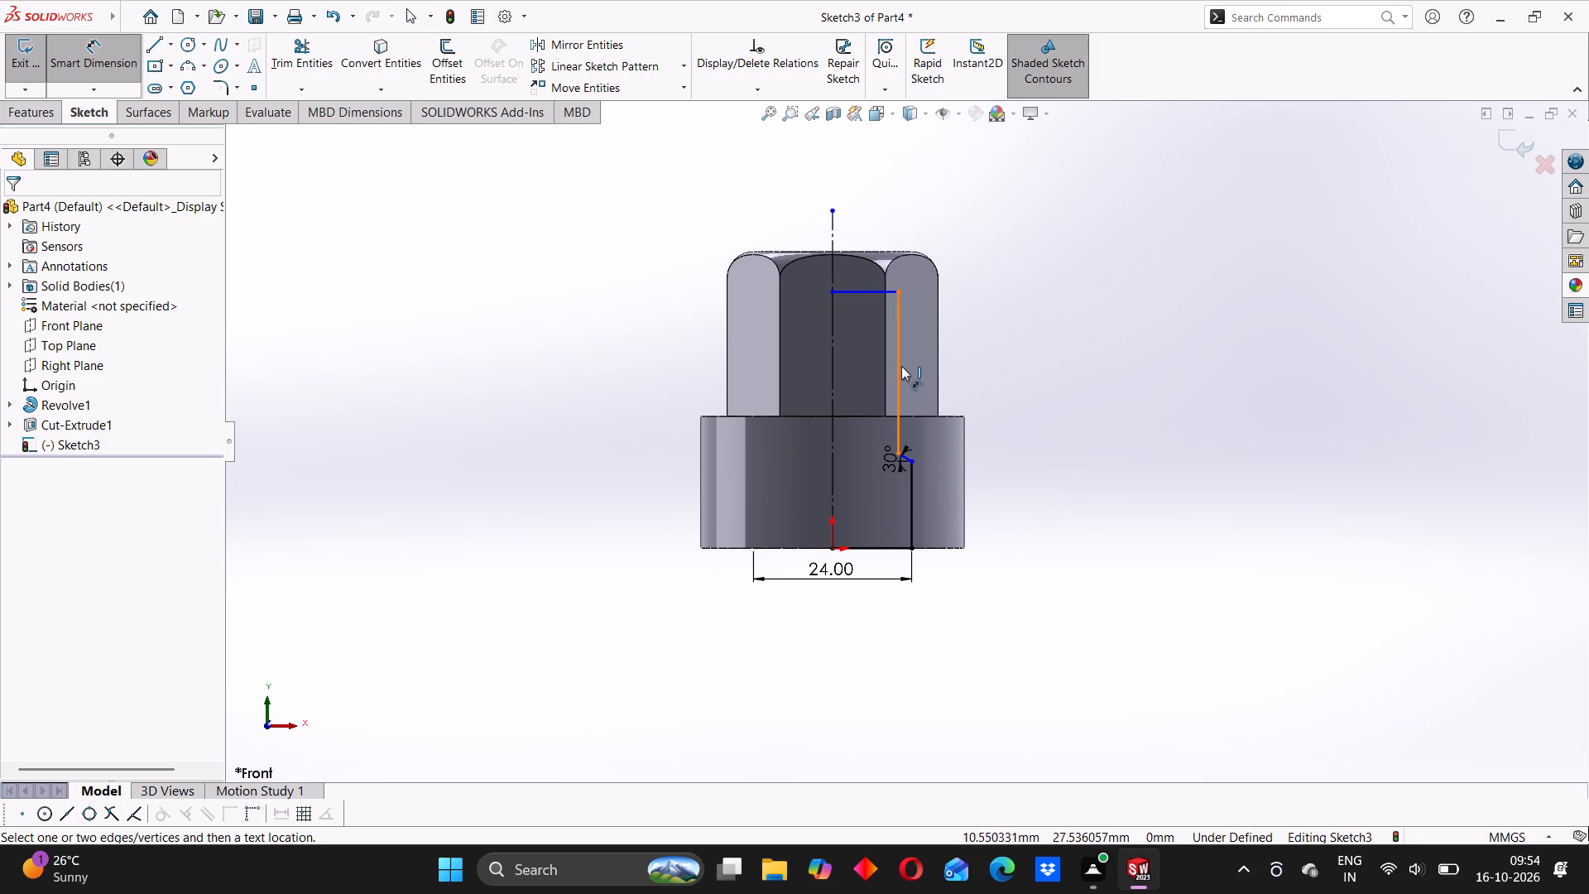
pyautogui.click(901, 366)
pyautogui.click(836, 360)
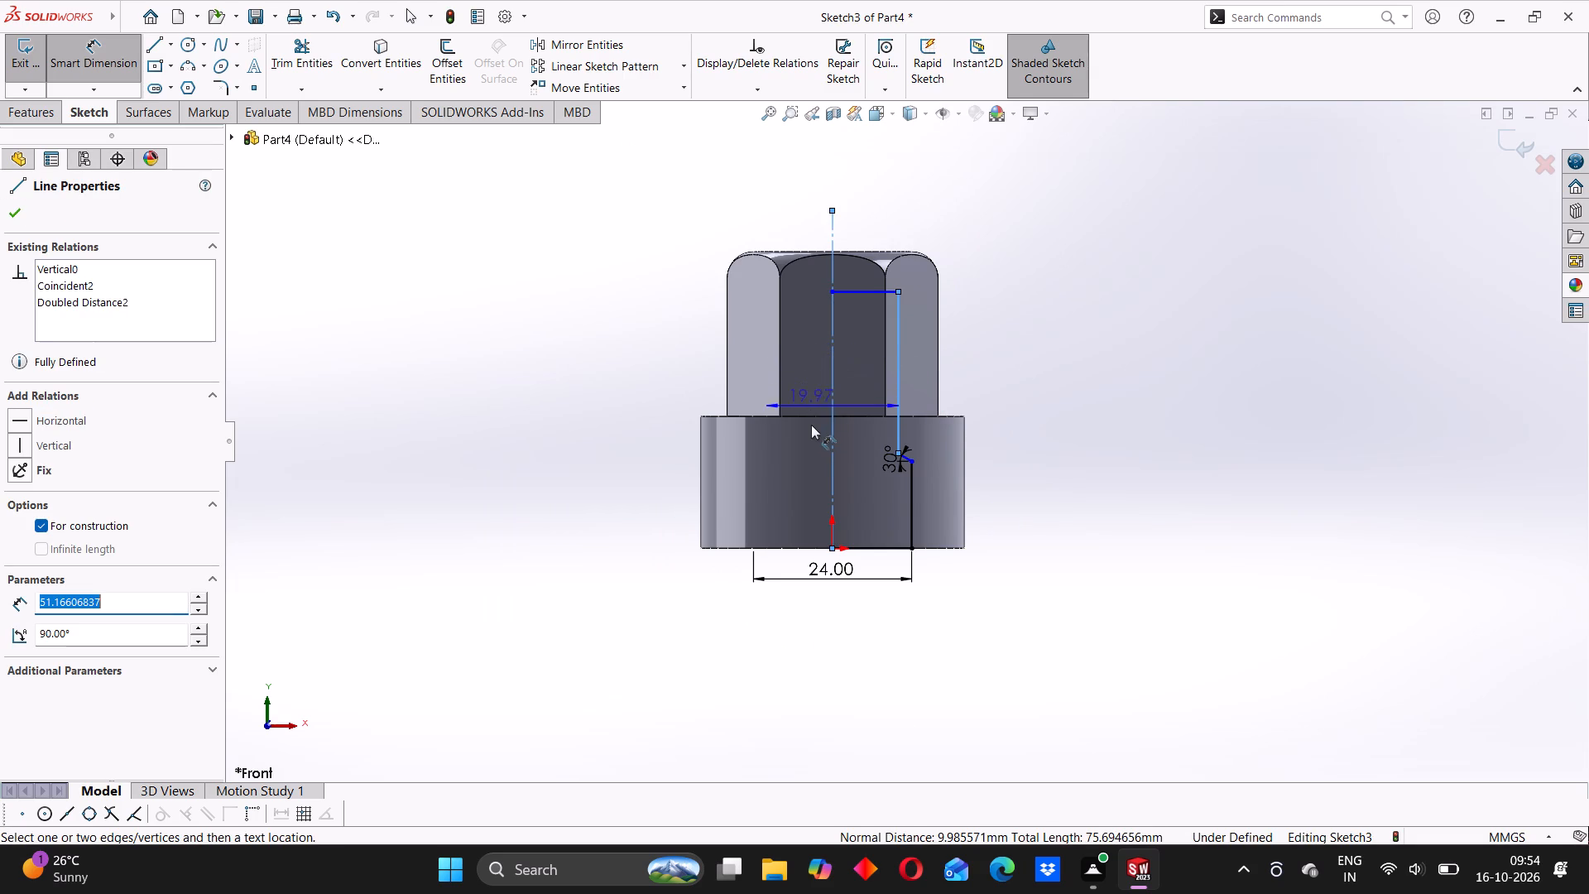
pyautogui.click(821, 377)
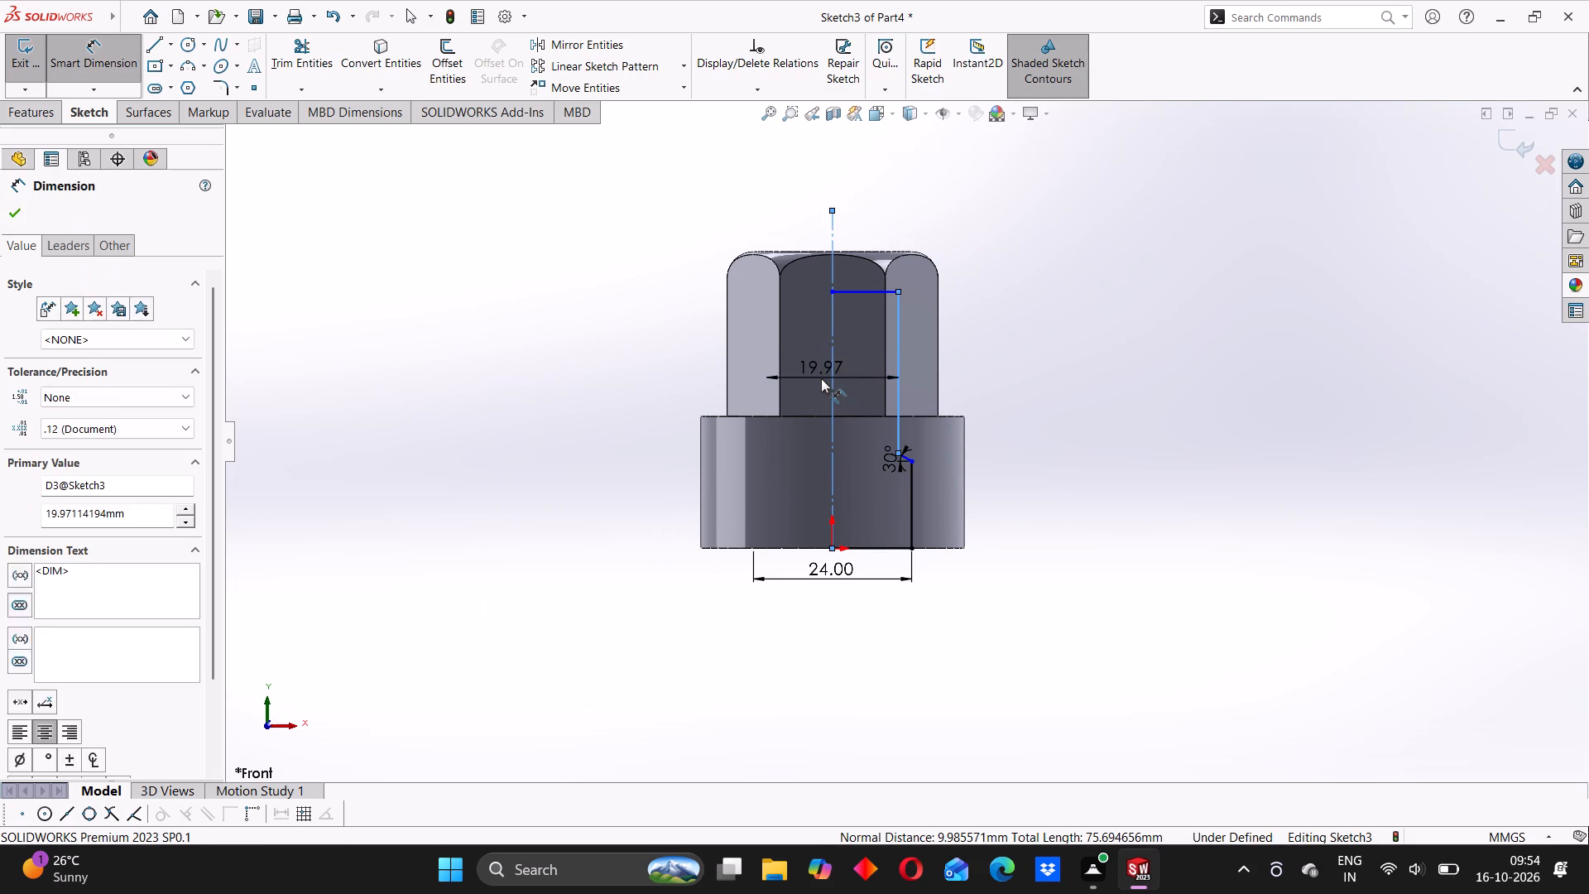
pyautogui.write('18')
pyautogui.press('Return')
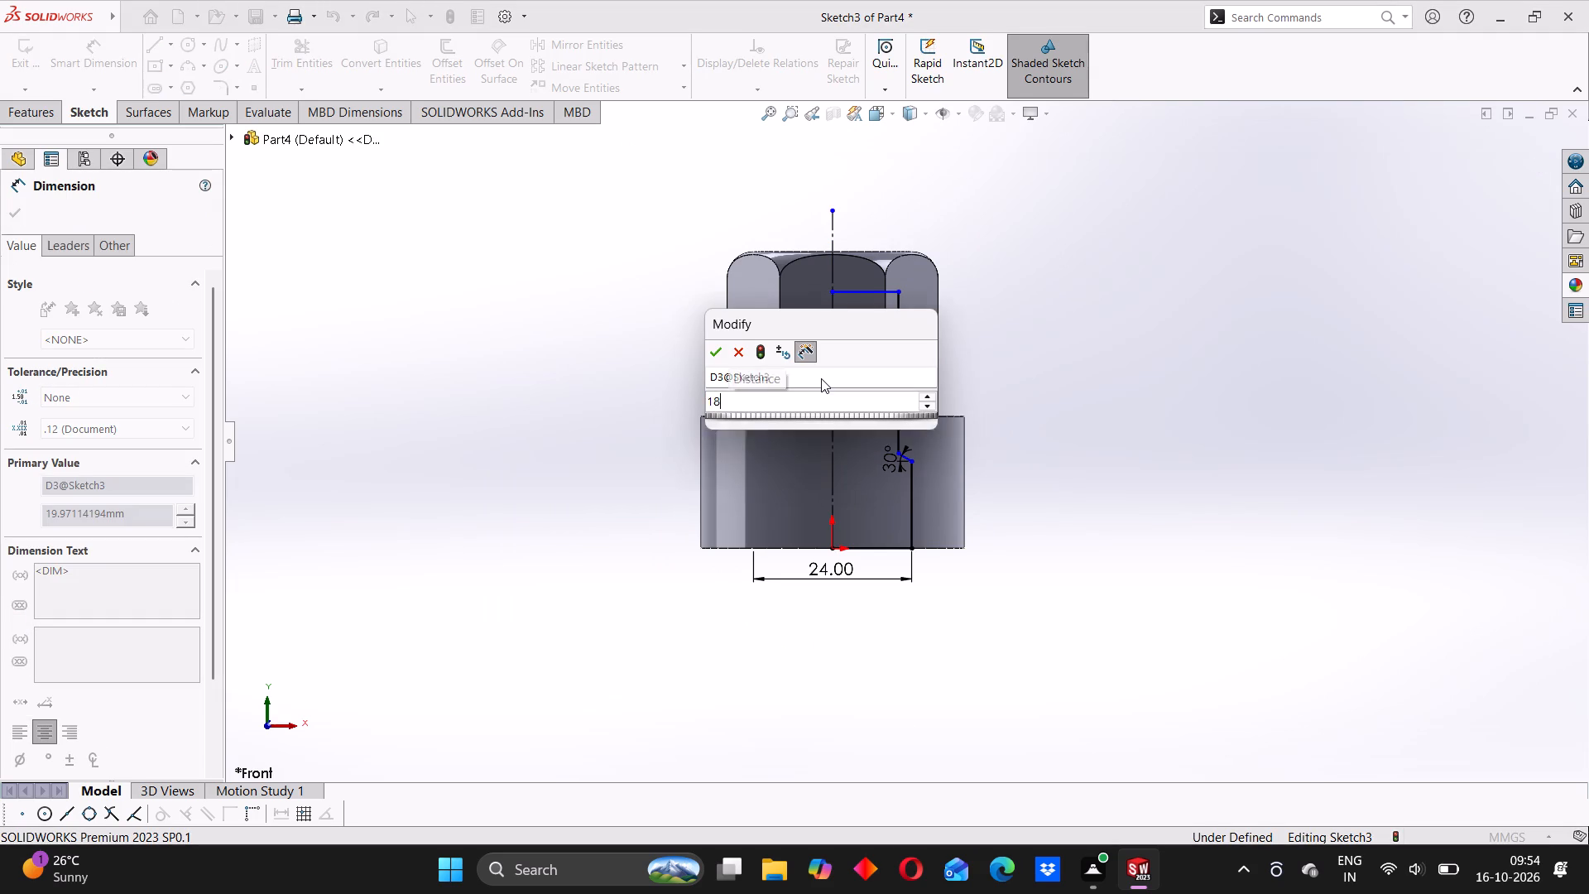
pyautogui.click(715, 338)
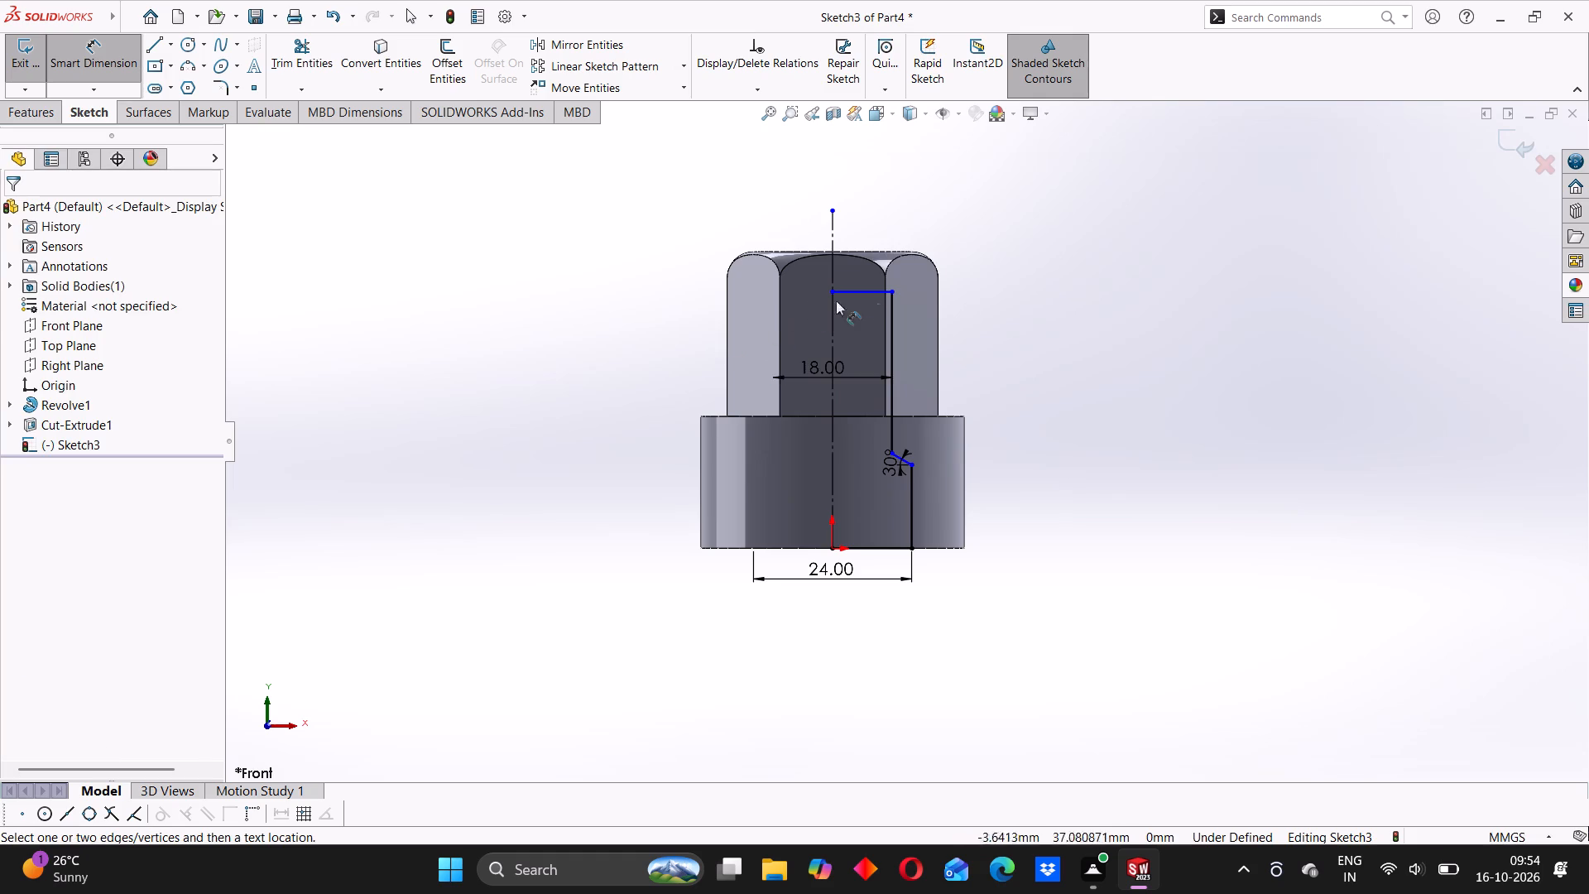
# Set the total bore depth, from the base line to the profile's top line, to 41 mm.
pyautogui.scroll(-2, 860, 293)
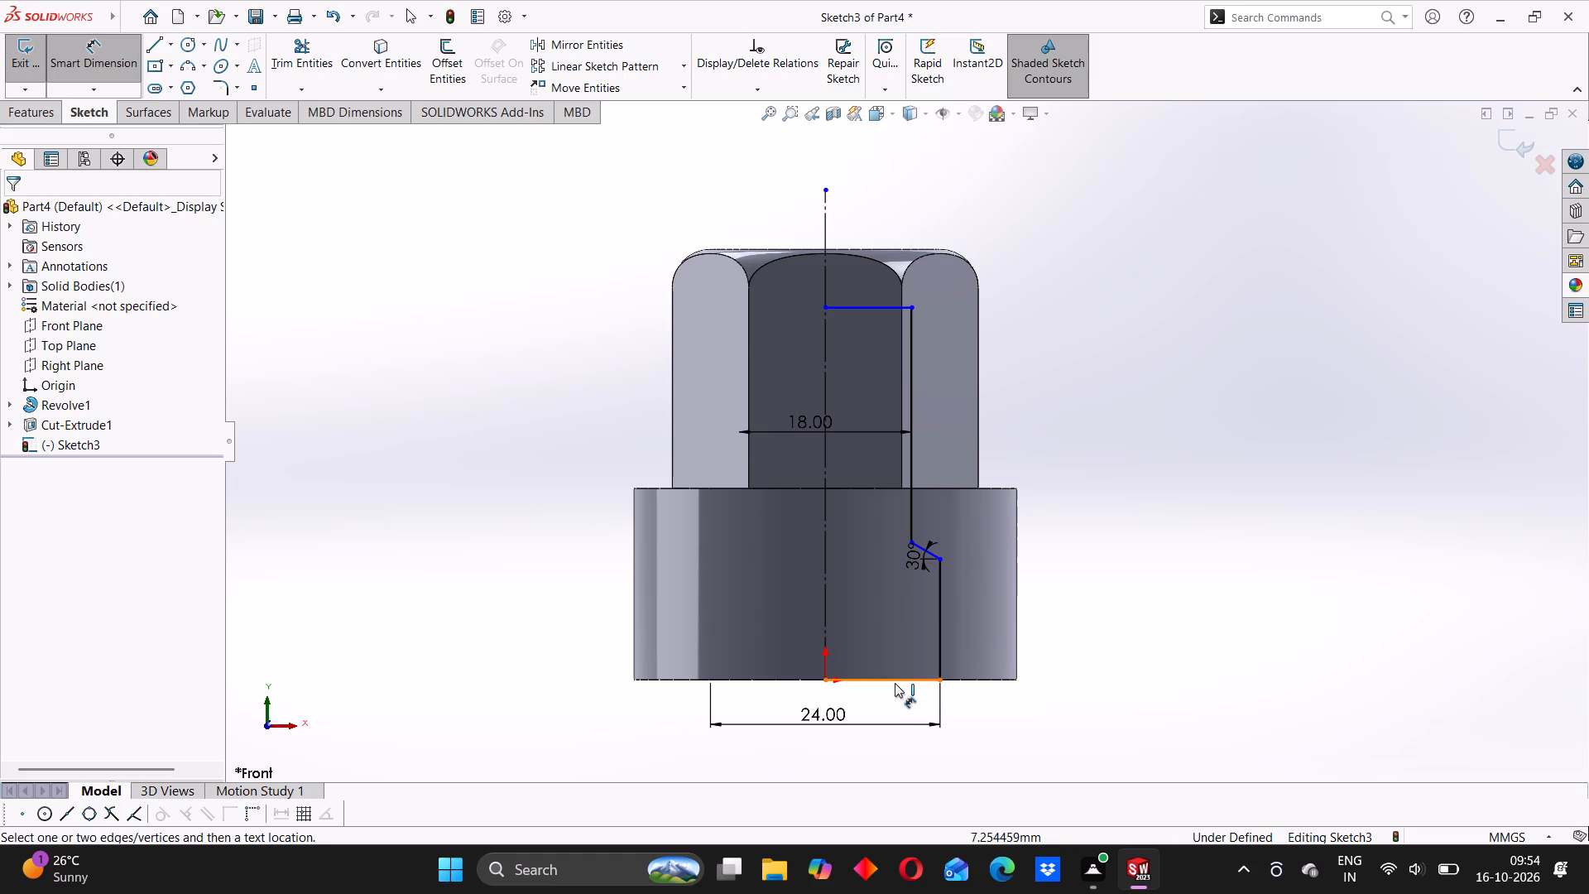
pyautogui.click(894, 683)
pyautogui.click(877, 307)
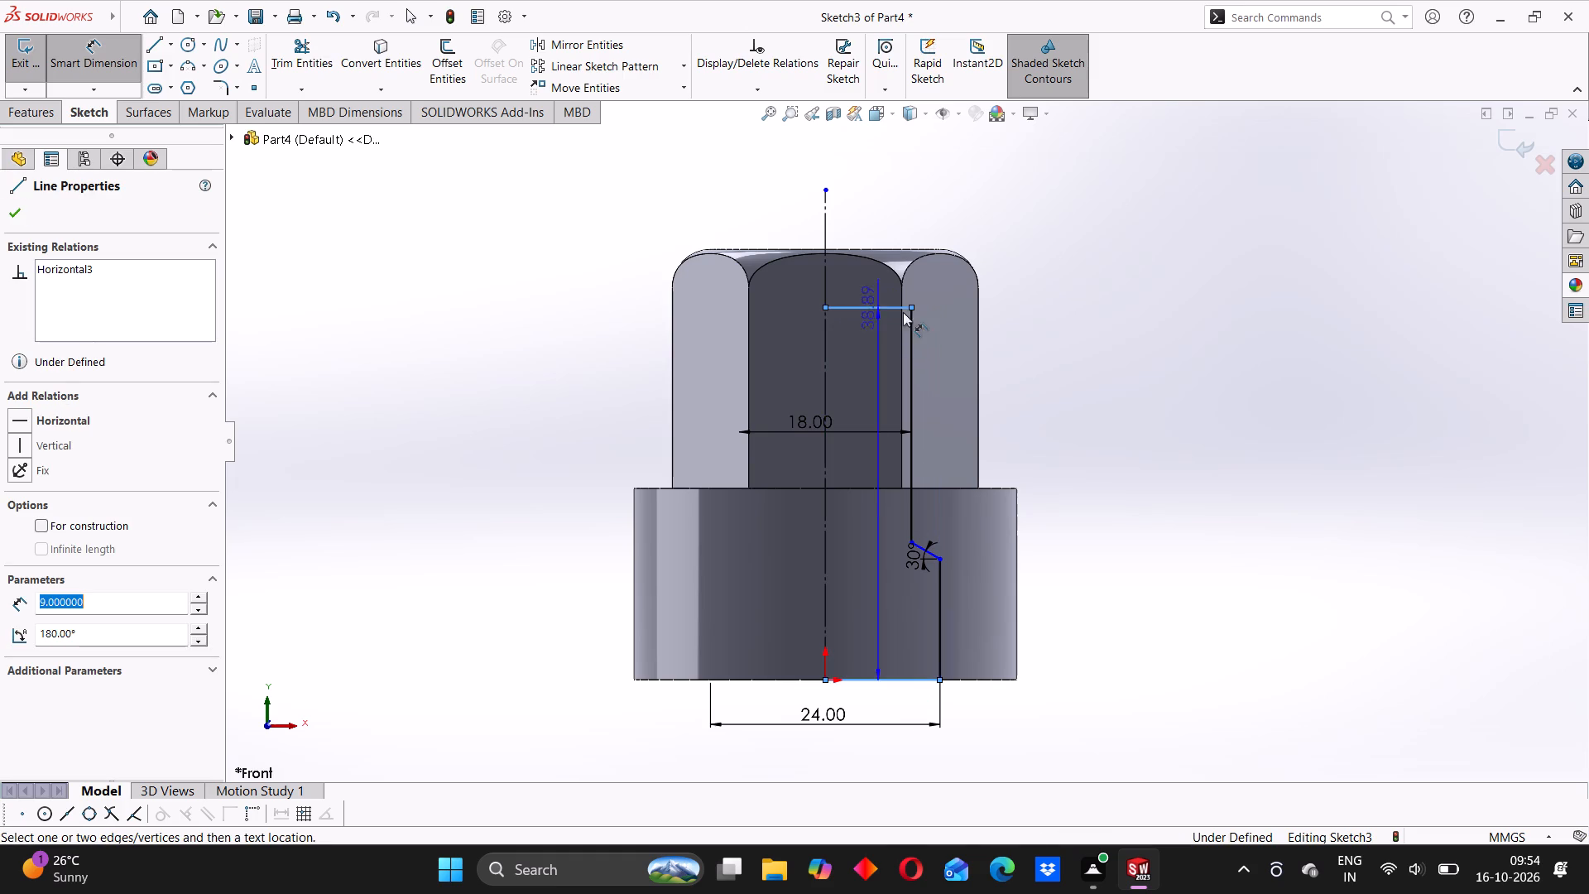
pyautogui.click(1092, 347)
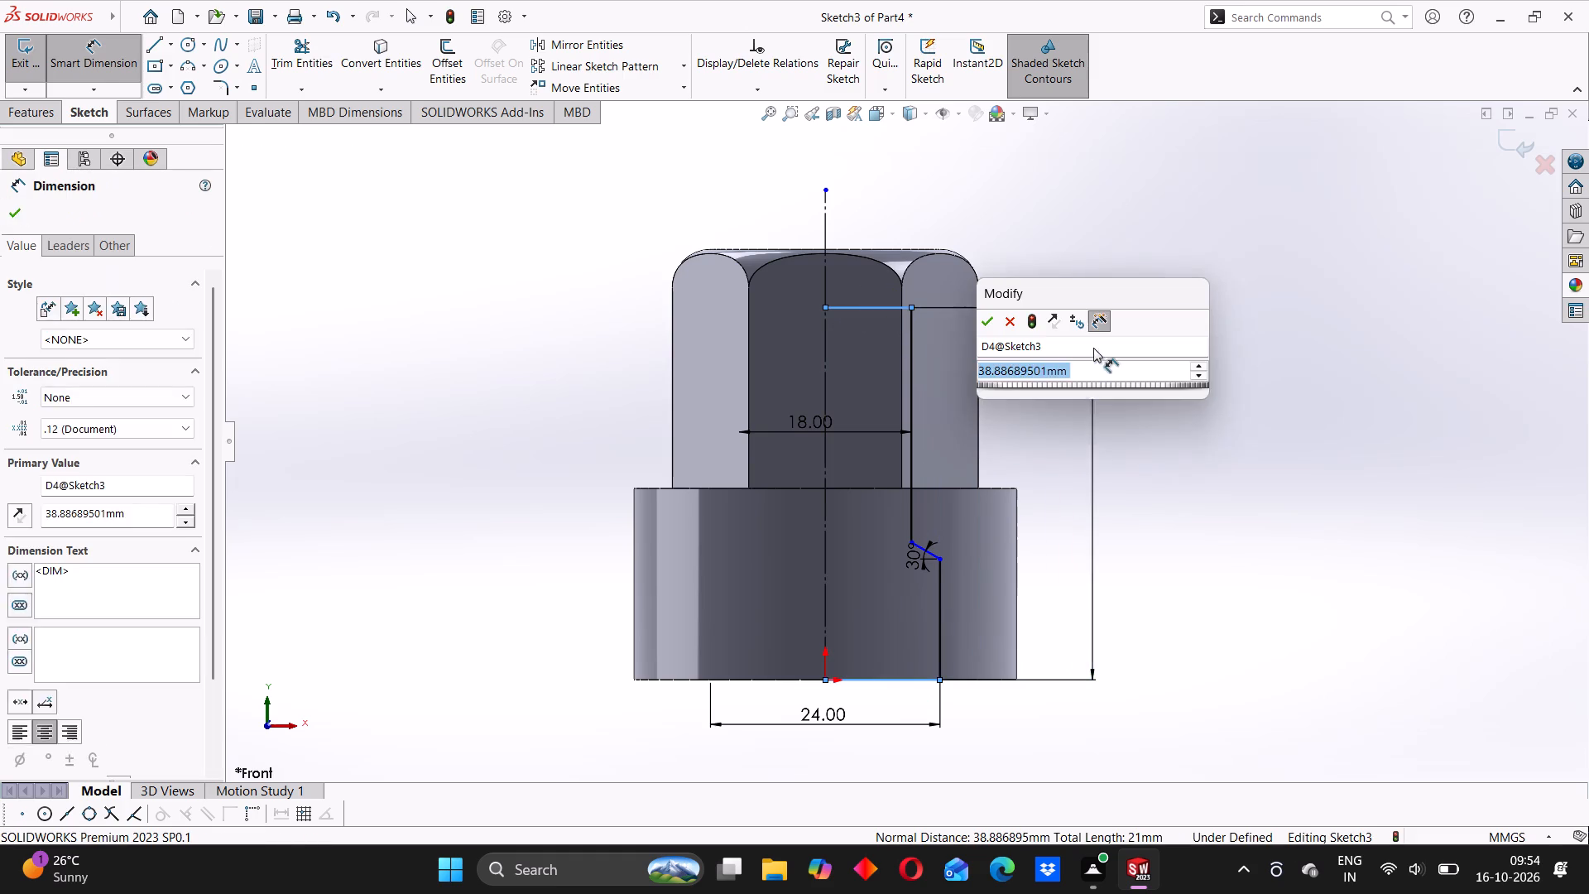
pyautogui.write('41')
pyautogui.press('Return')
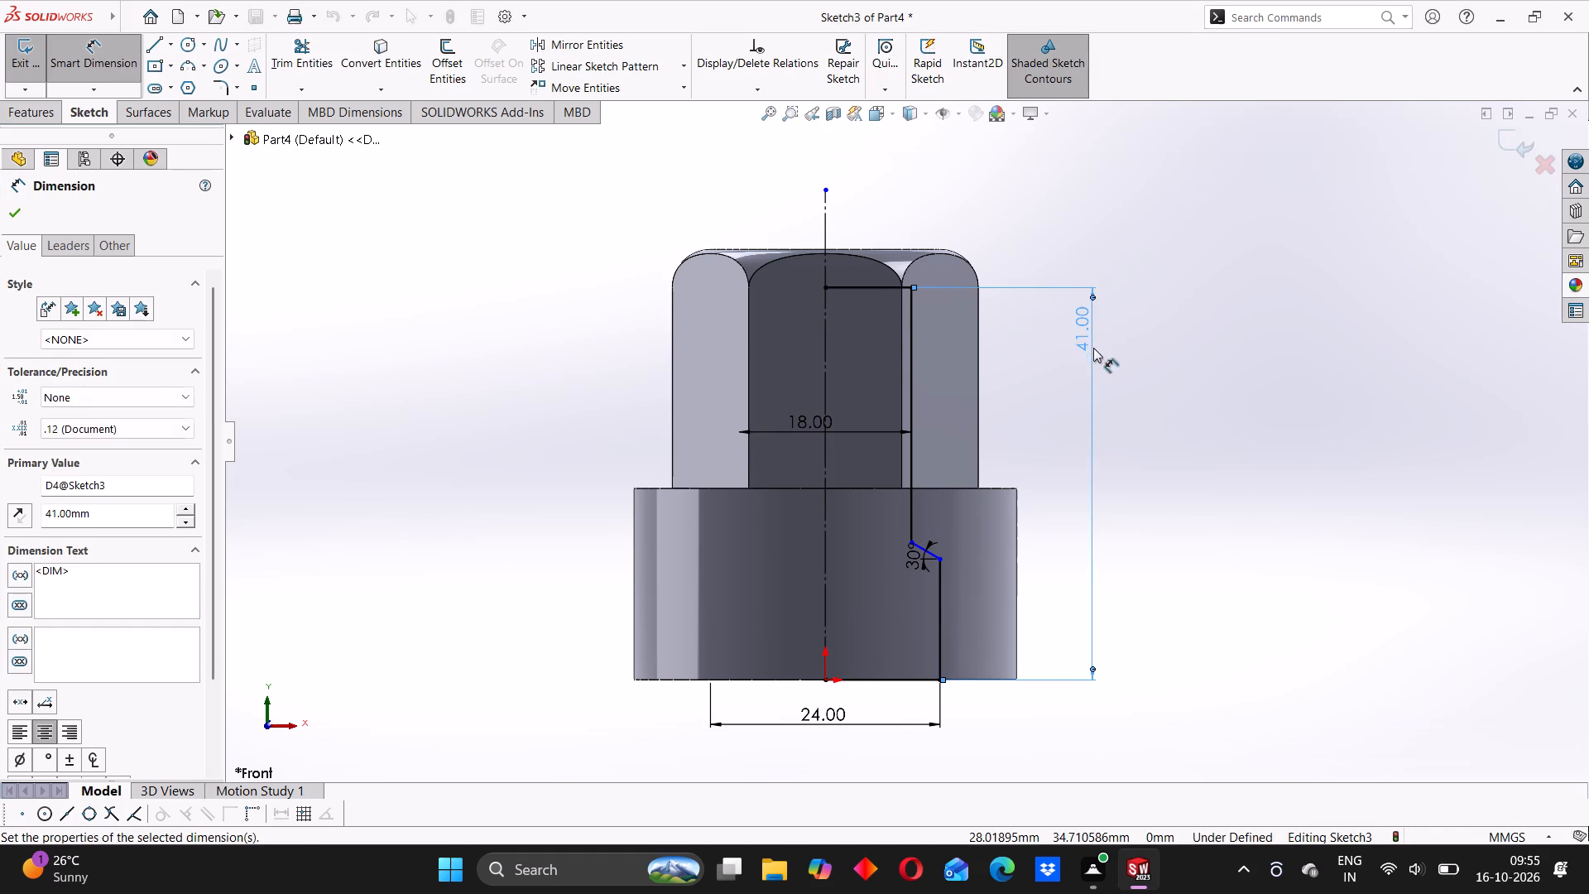
pyautogui.click(1189, 356)
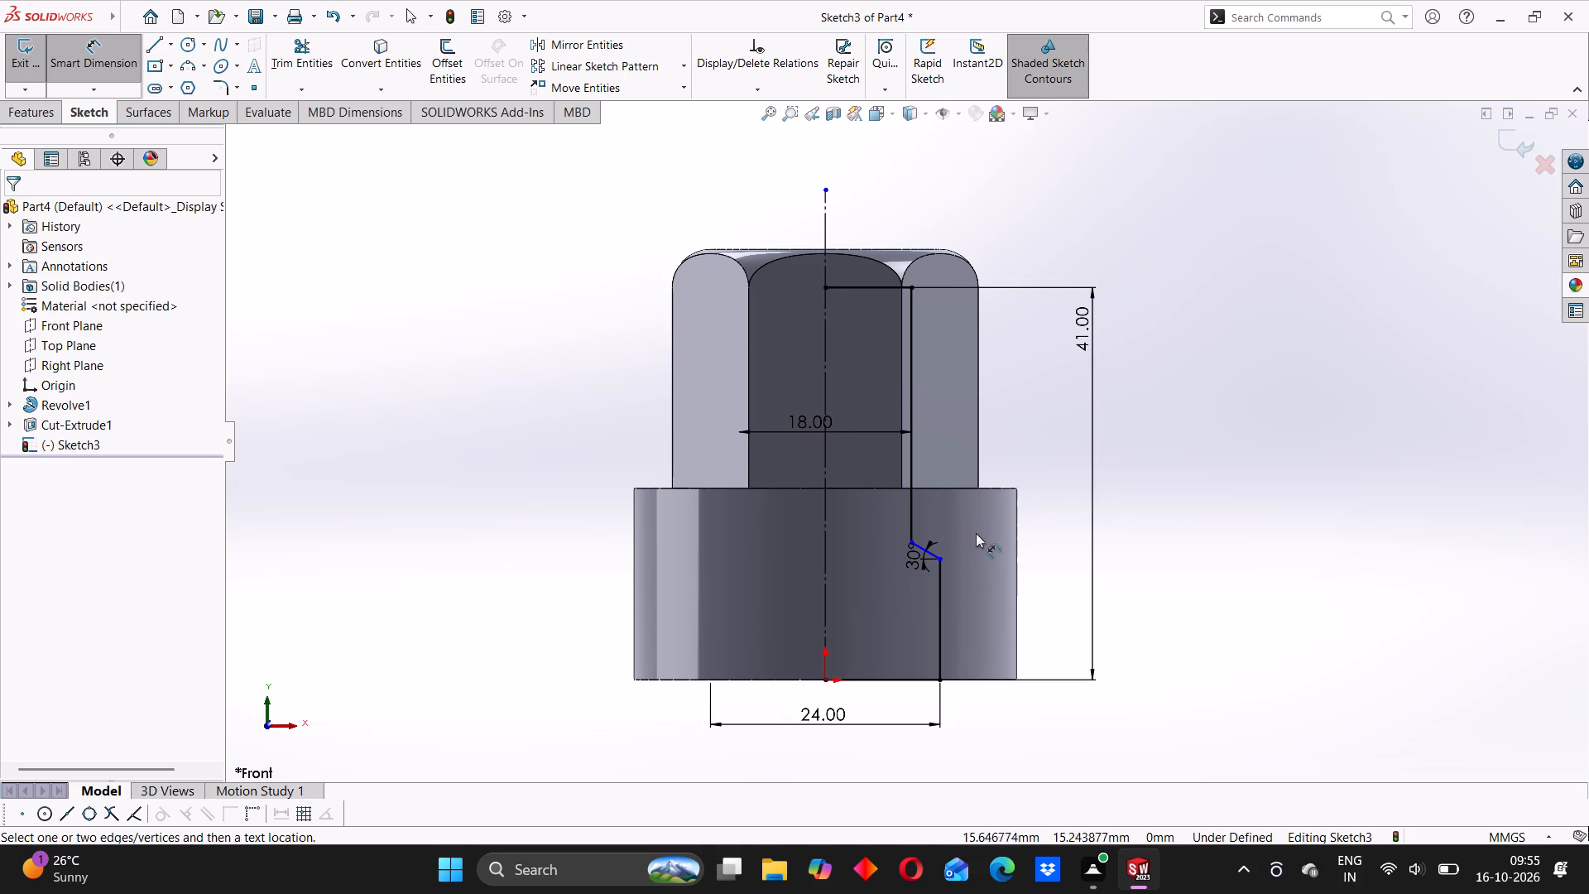
# Set the height of the wider lower bore, from the base line to the start of the slanted line, to 12 mm.
pyautogui.scroll(-2, 1012, 536)
pyautogui.click(821, 737)
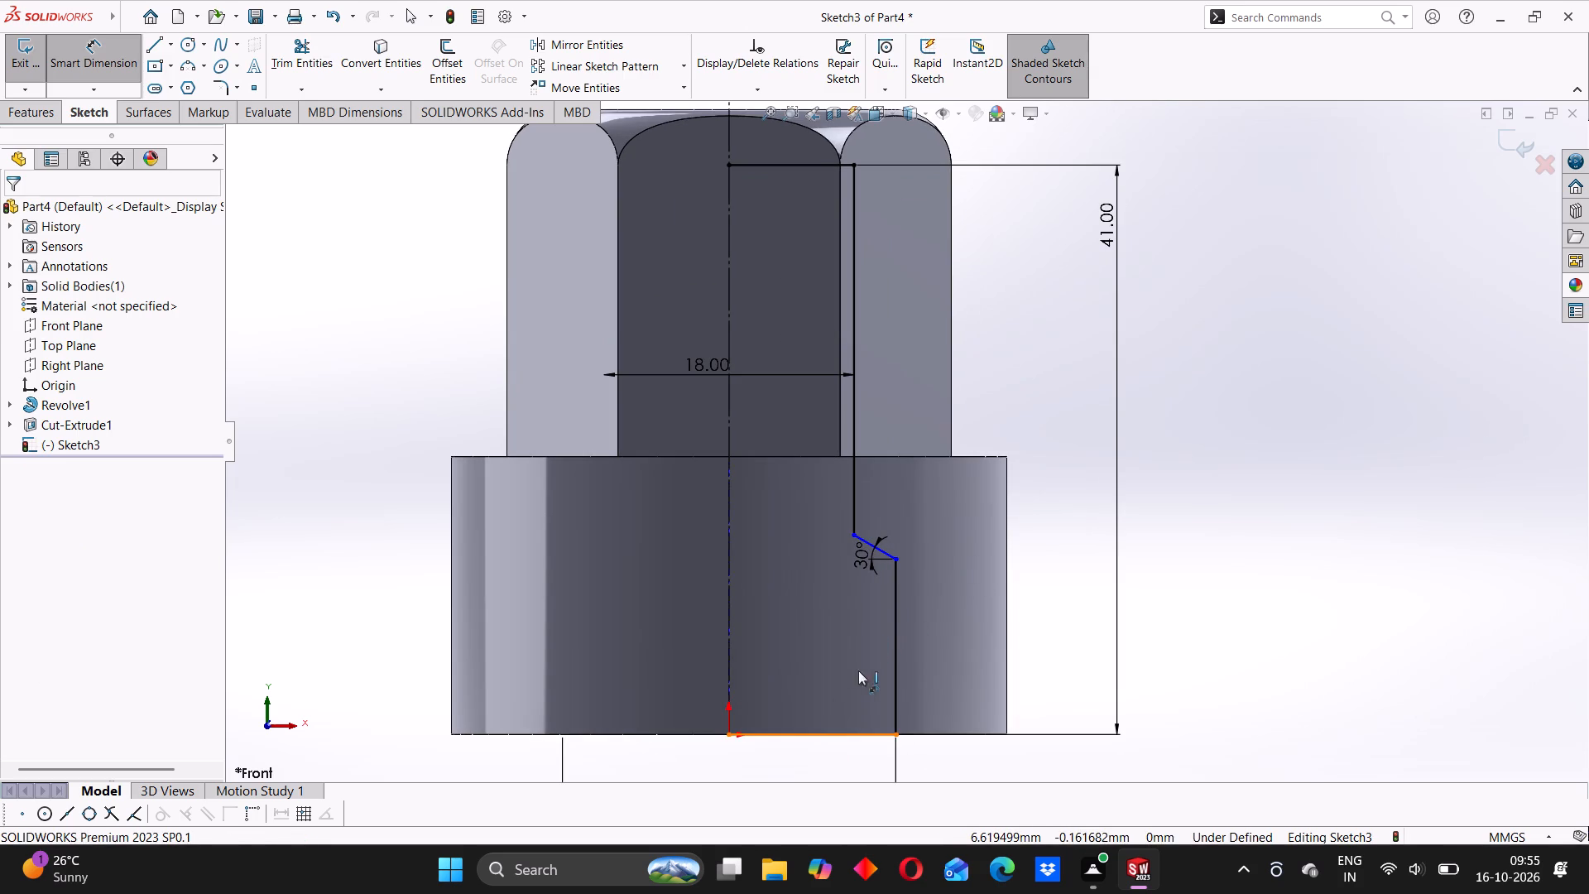
pyautogui.click(896, 559)
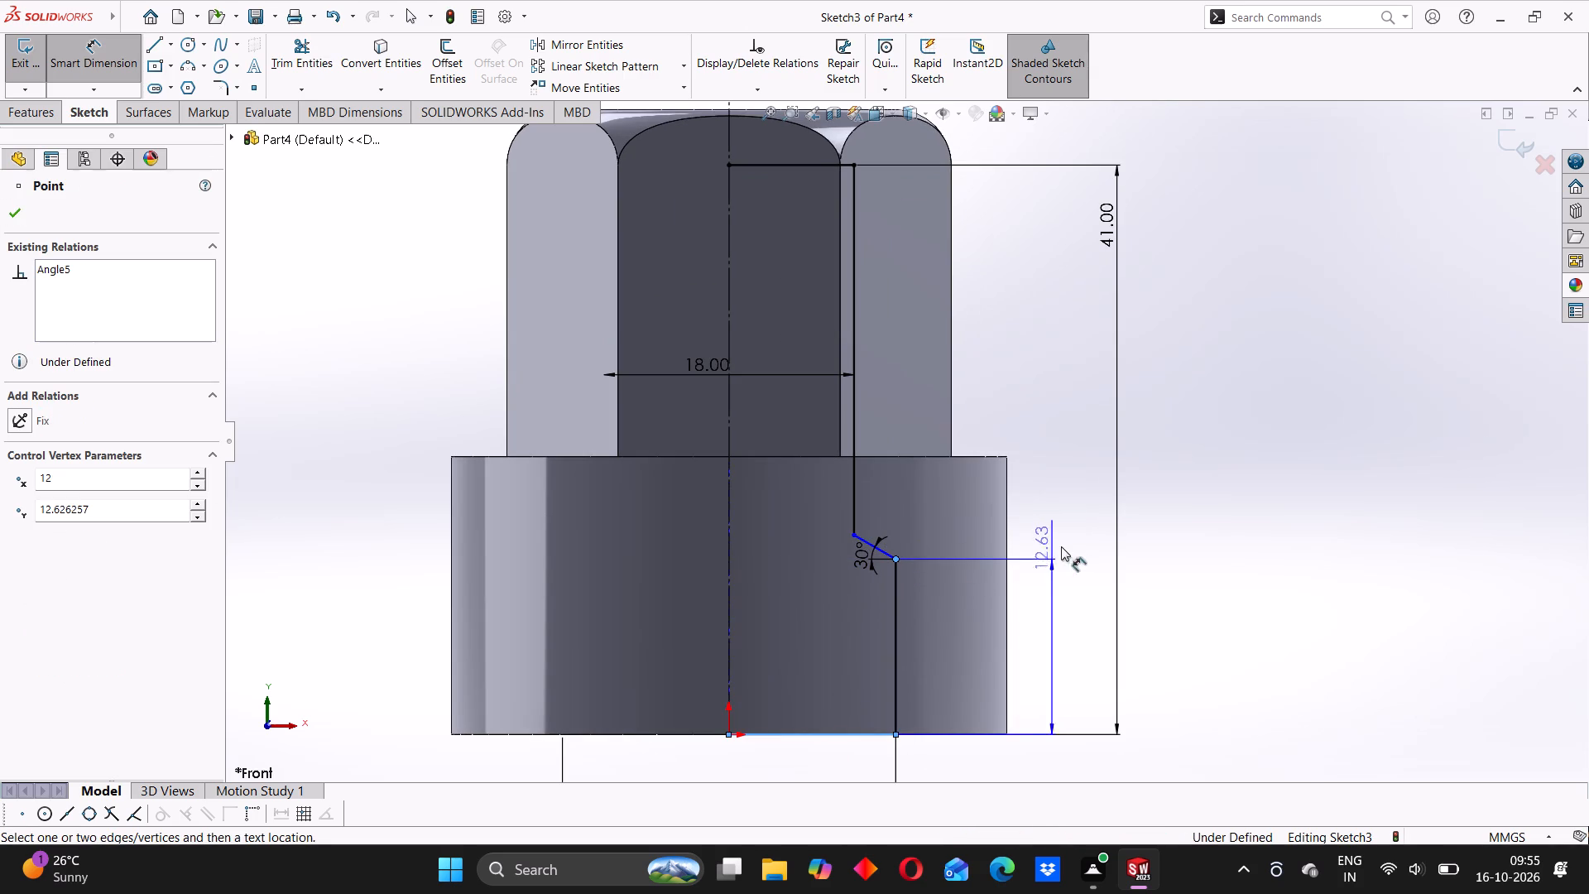
pyautogui.click(1201, 542)
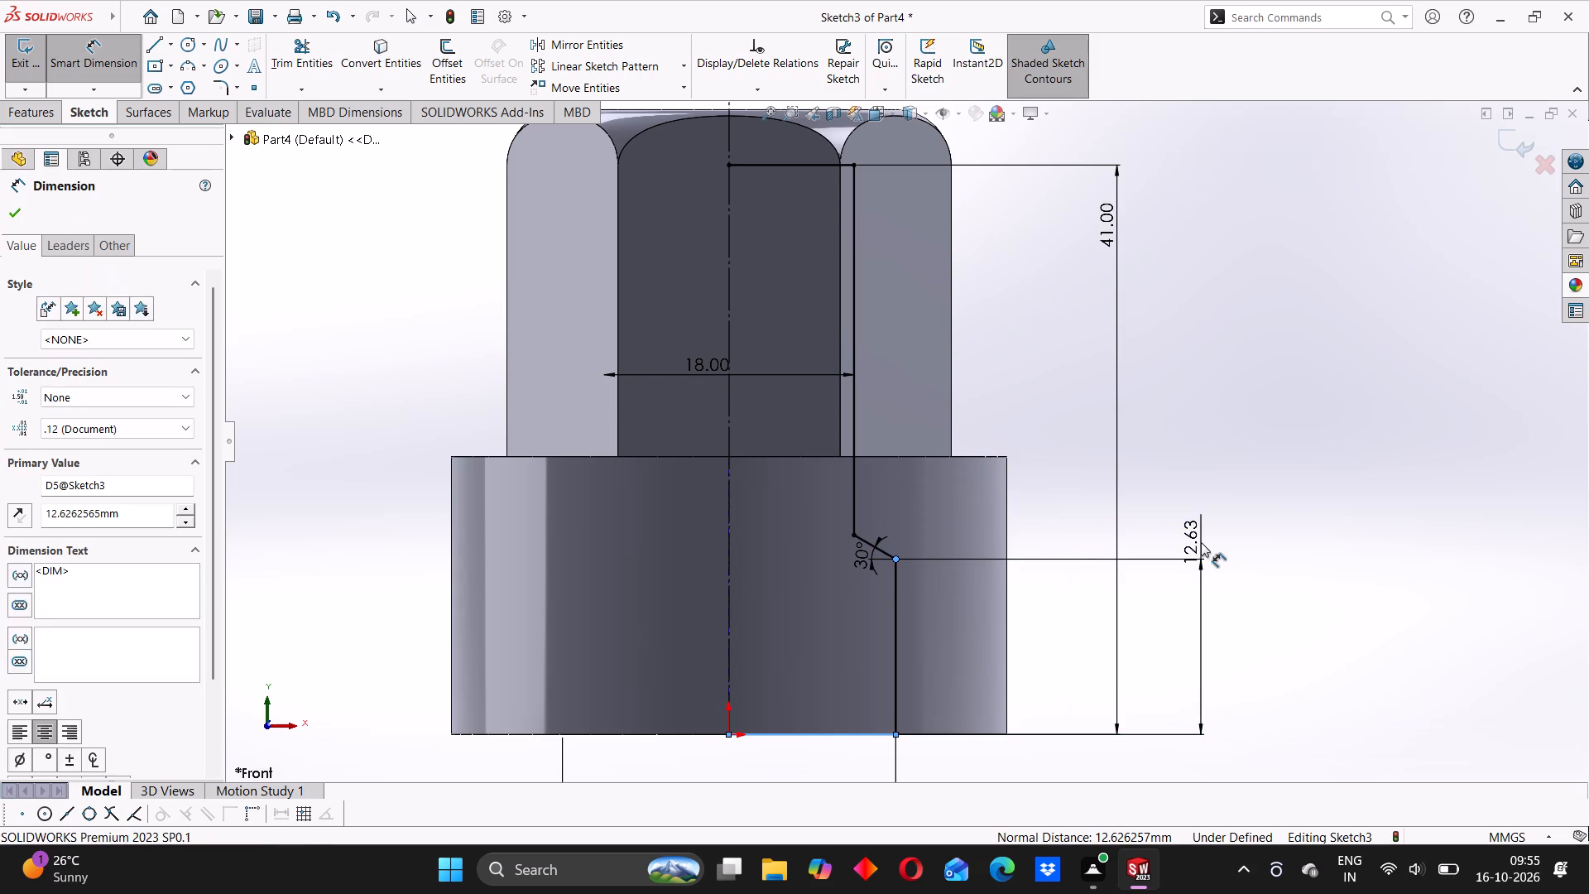
pyautogui.write('12')
pyautogui.press('Return')
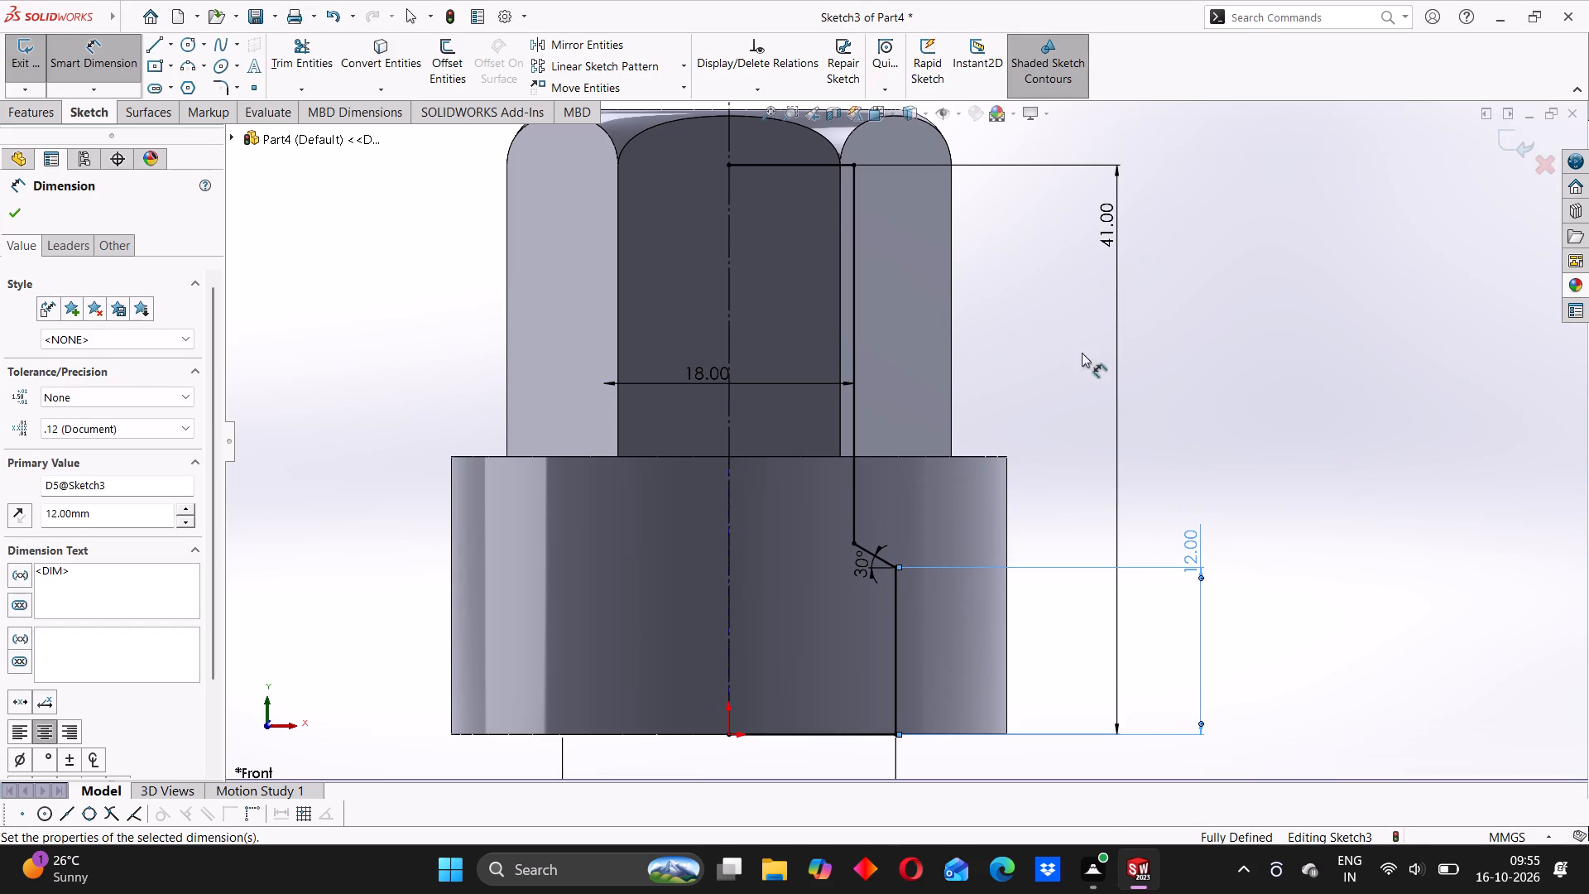
pyautogui.click(1166, 286)
pyautogui.scroll(2, 855, 310)
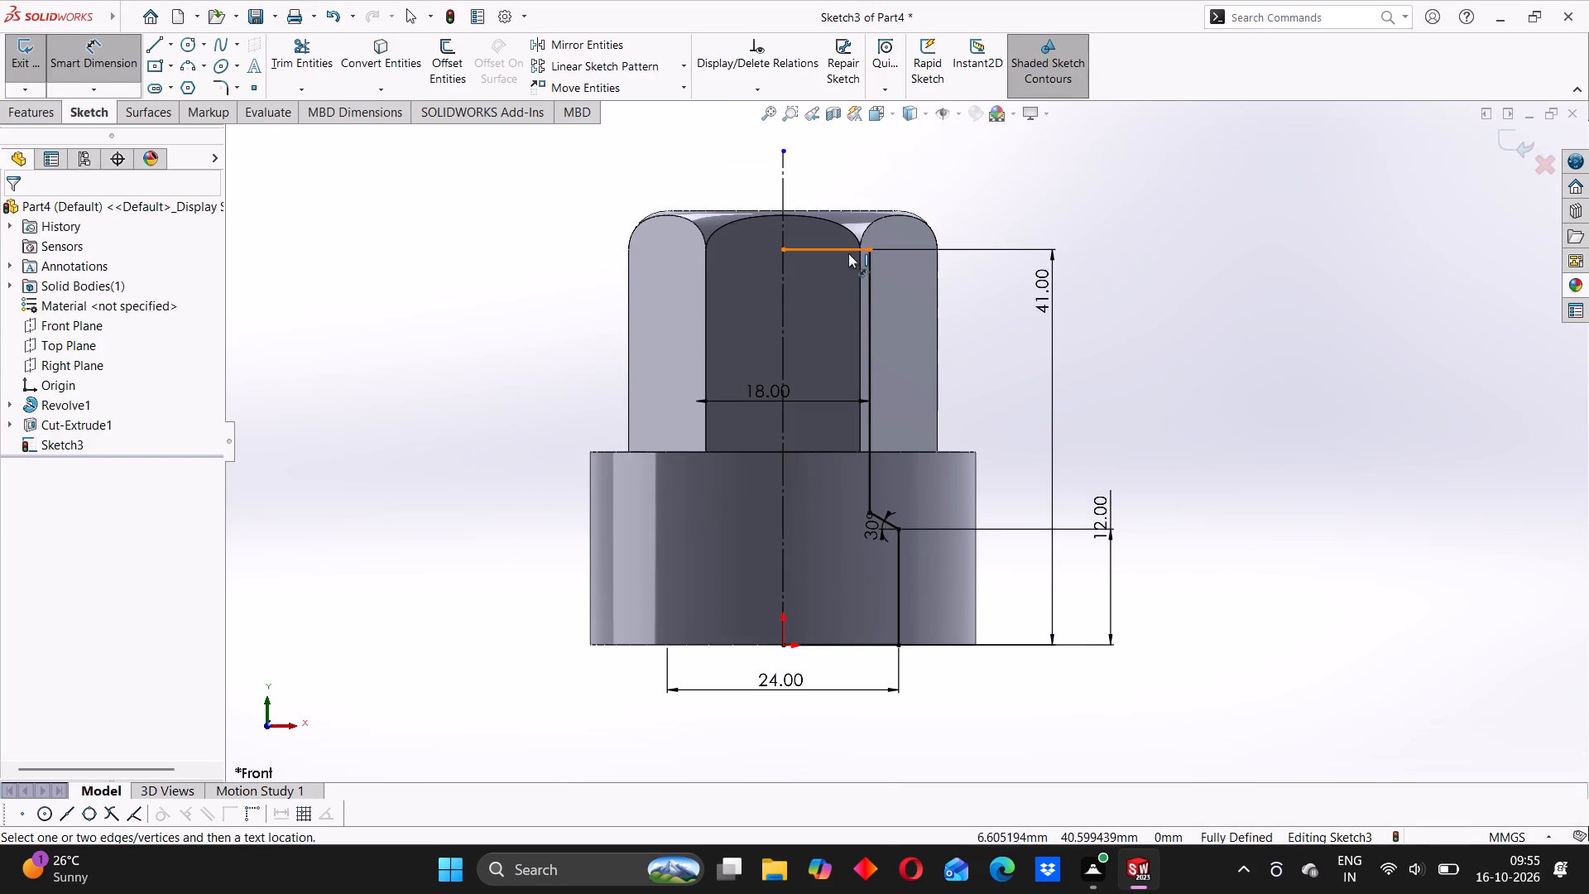
pyautogui.click(53, 43)
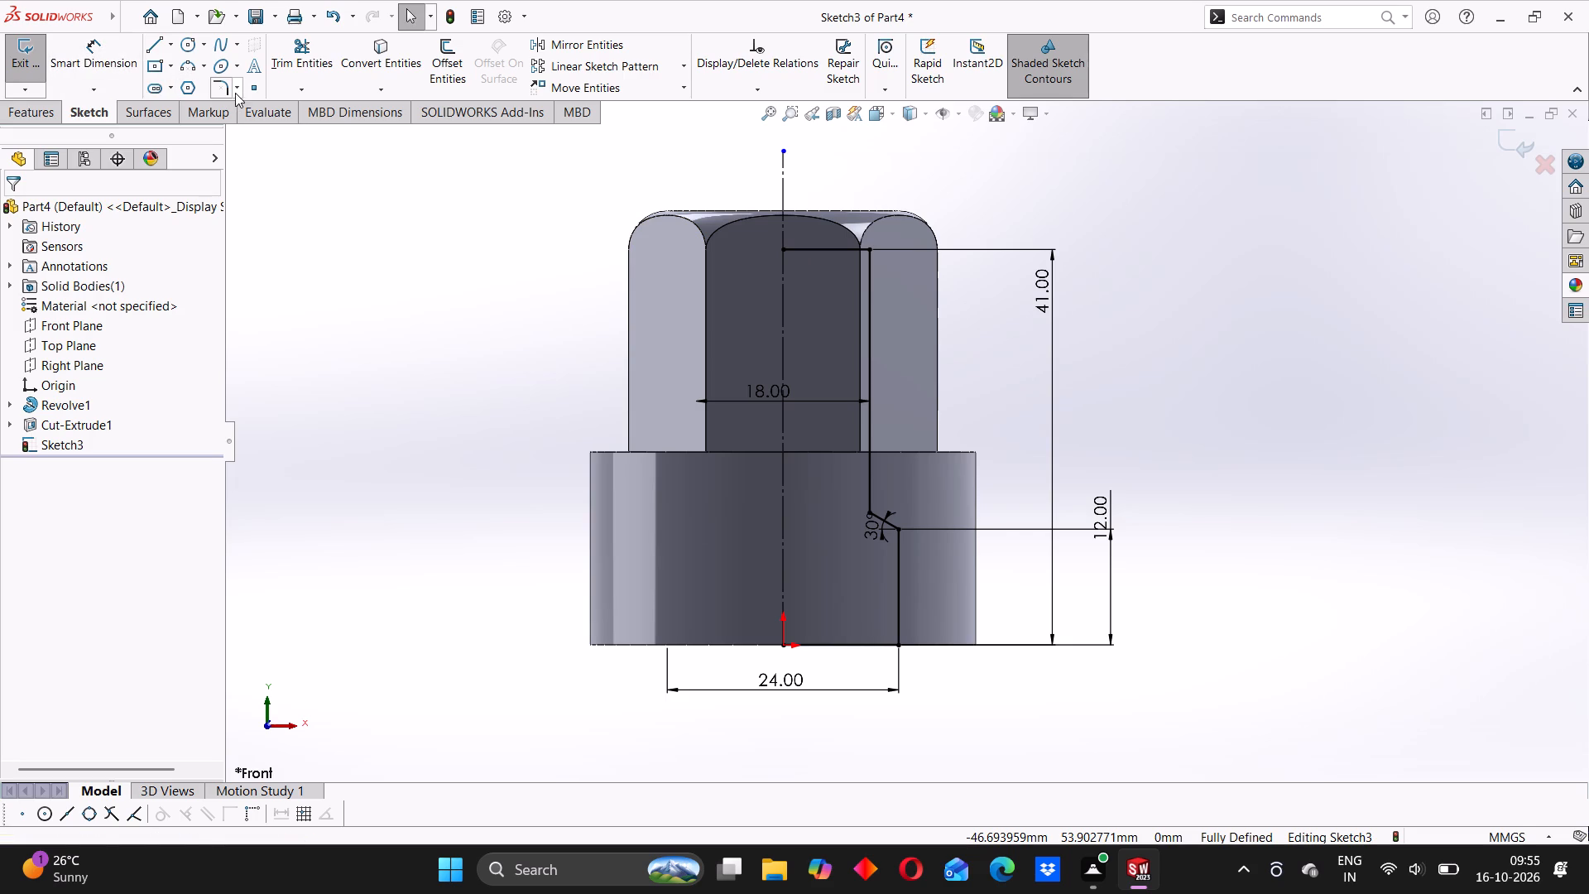
# Add a 2 mm sketch fillet at the bore profile's top outer corner.
pyautogui.click(228, 89)
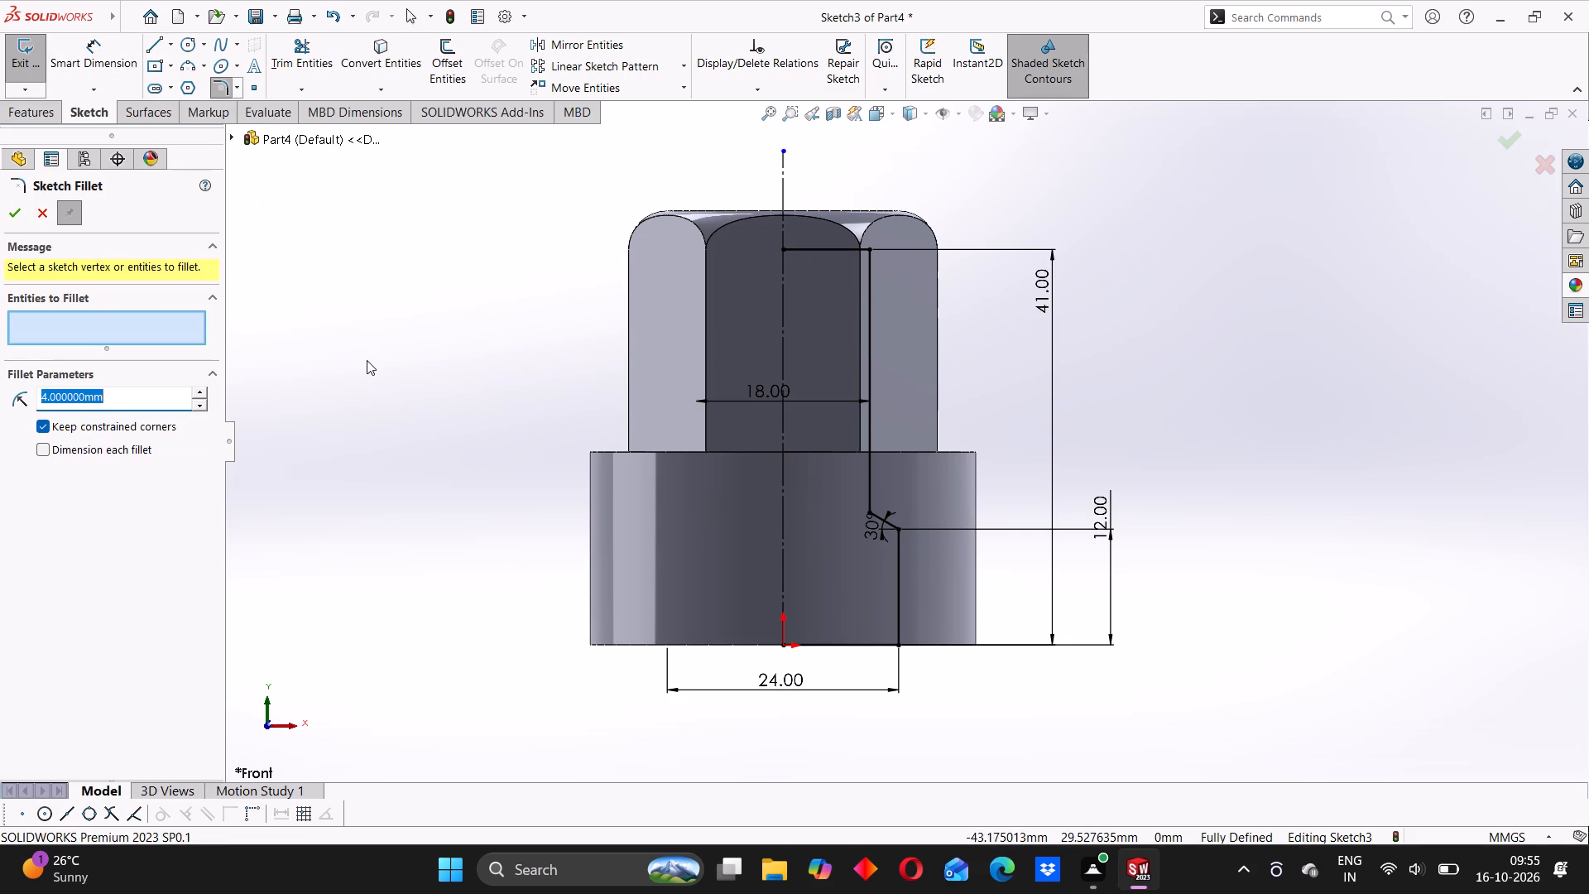
pyautogui.press('2')
pyautogui.press('Return')
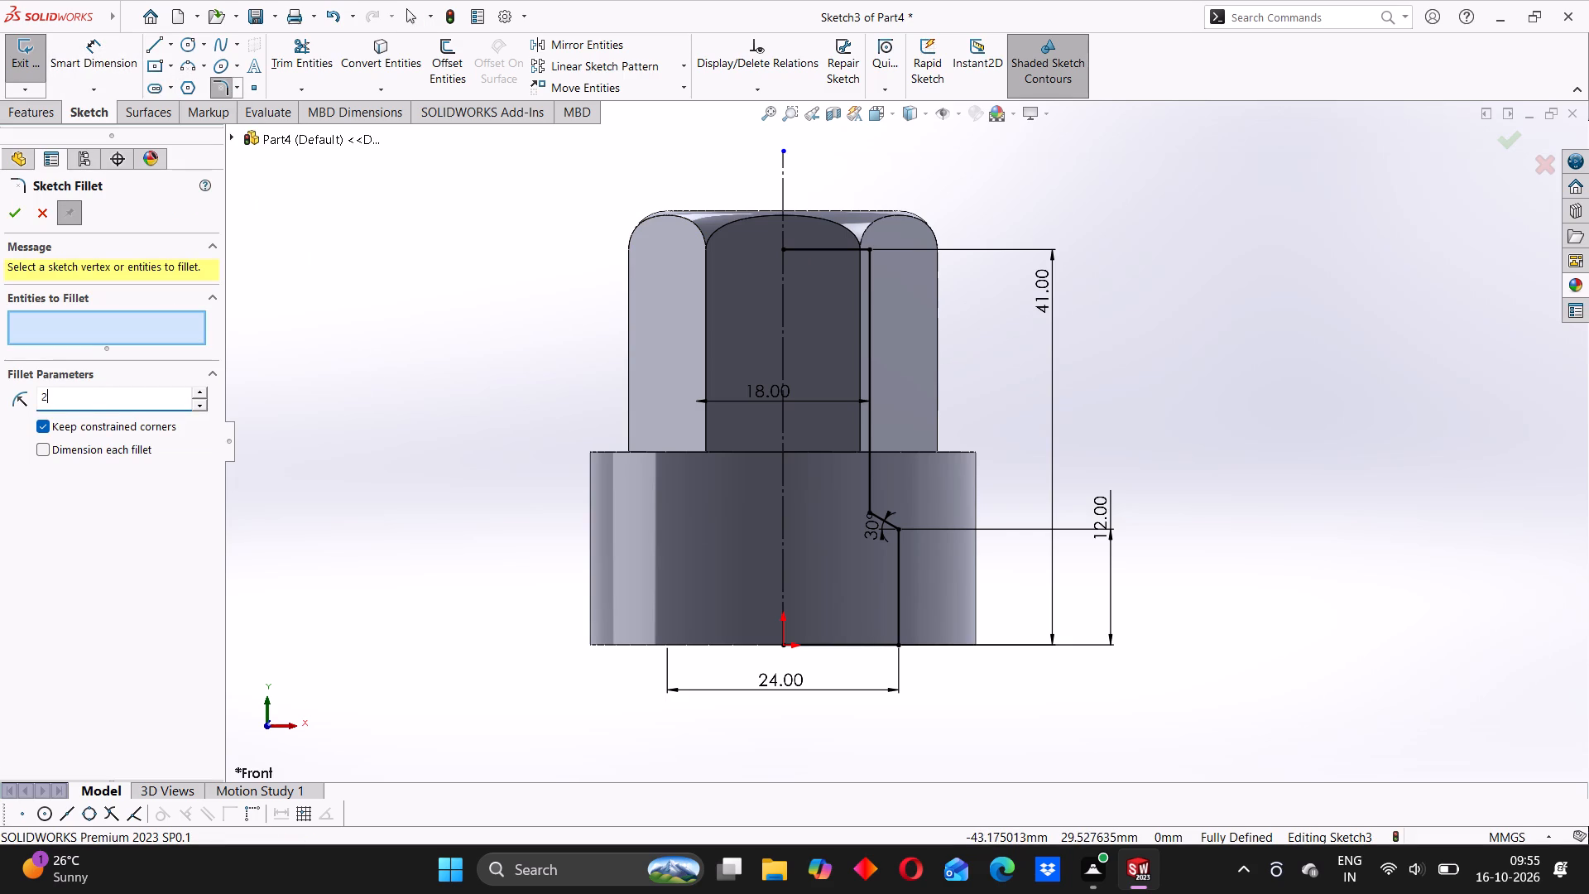
pyautogui.click(871, 245)
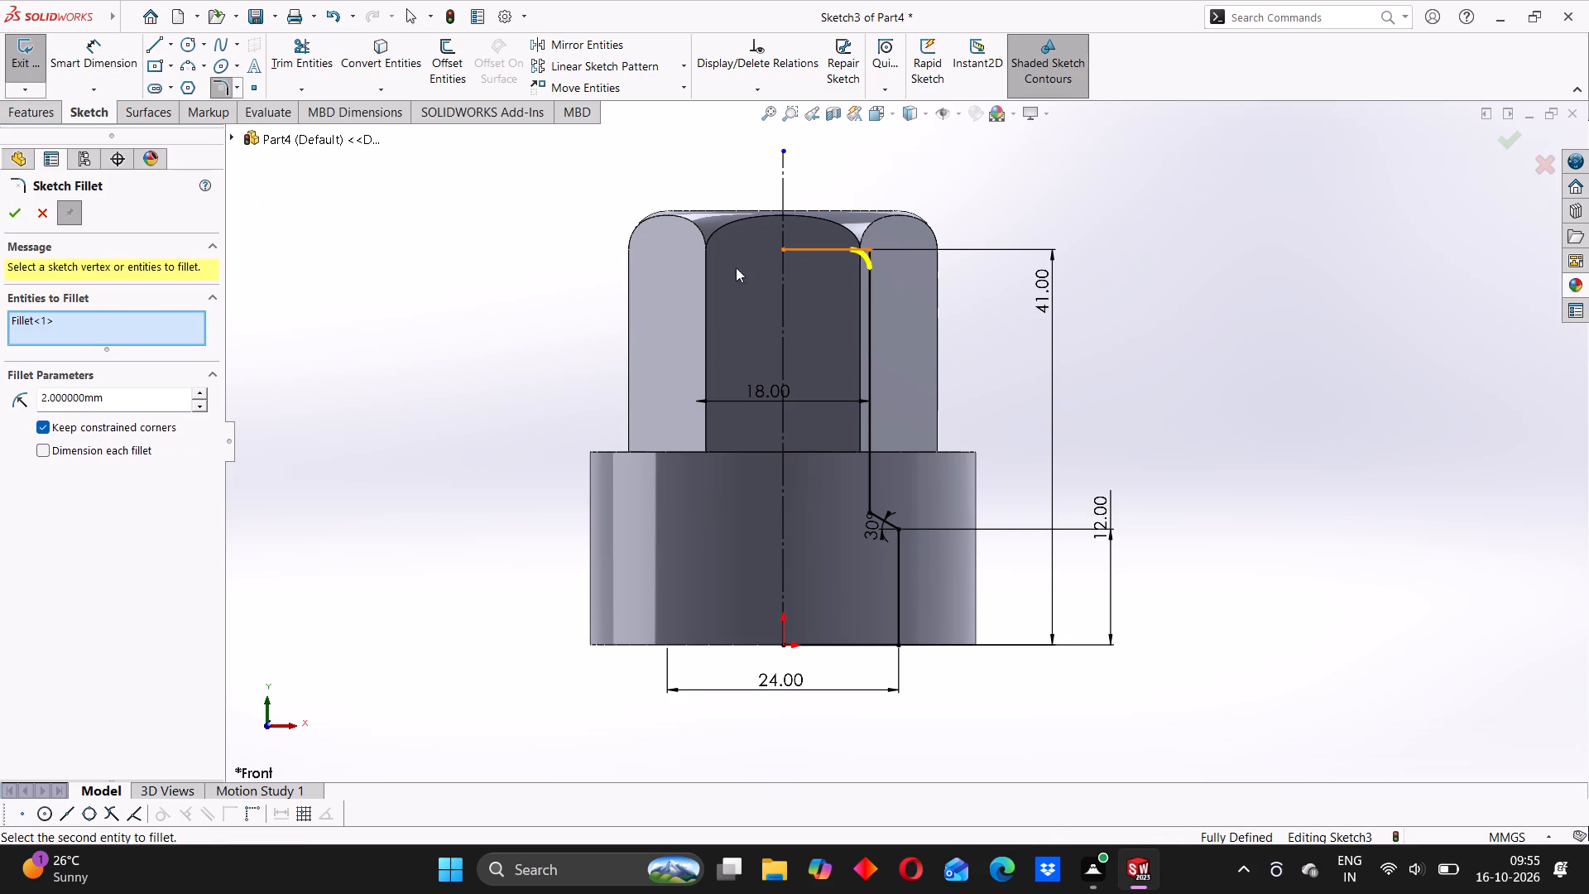
pyautogui.click(14, 207)
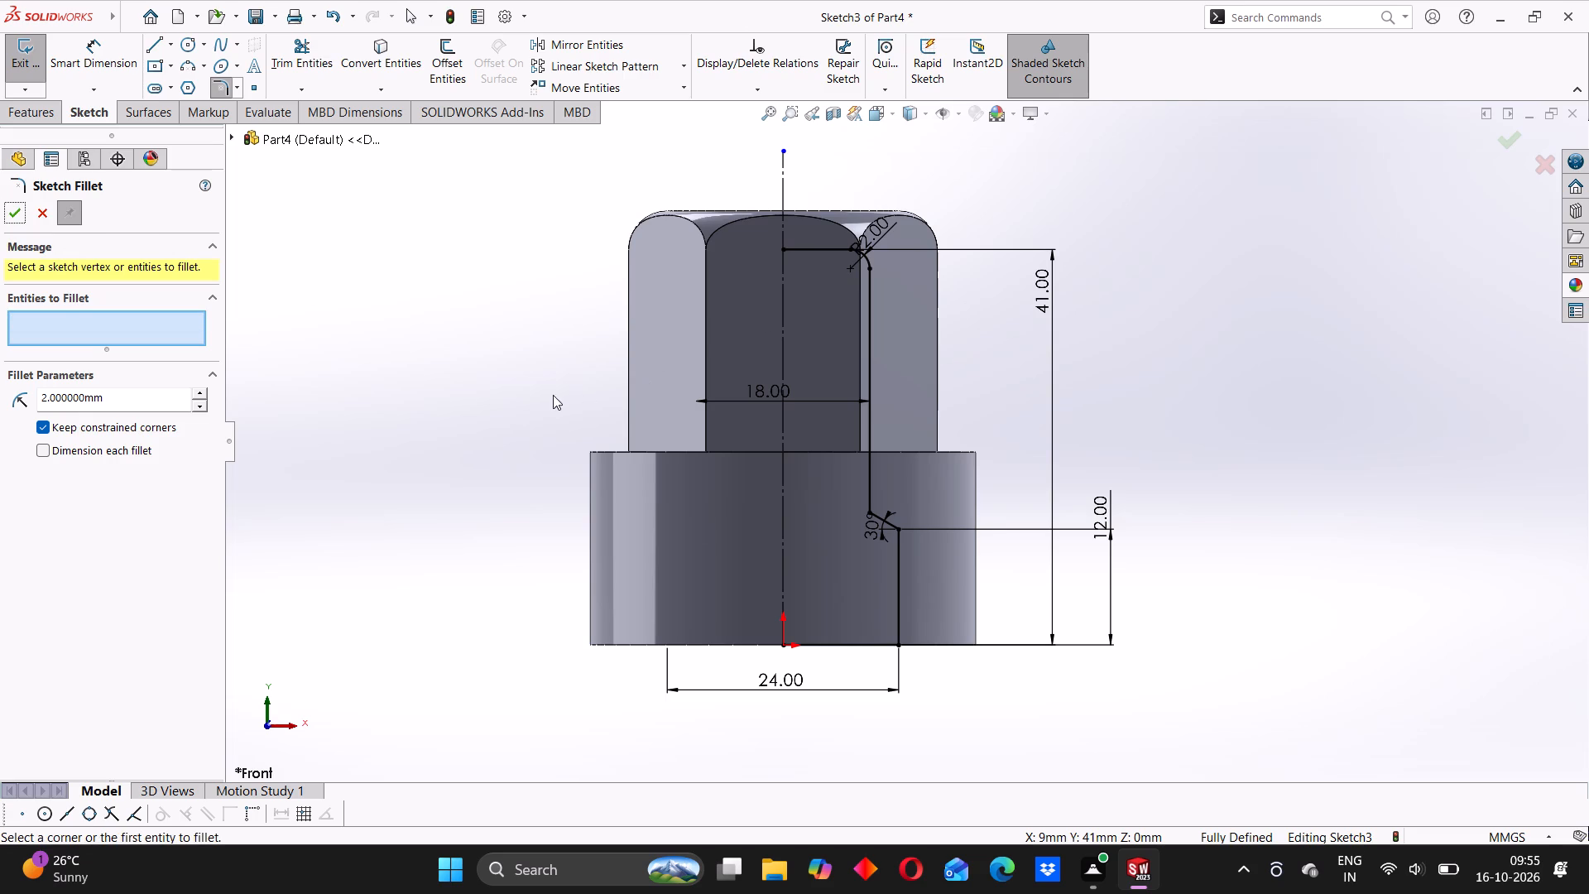
pyautogui.click(513, 392)
pyautogui.click(21, 204)
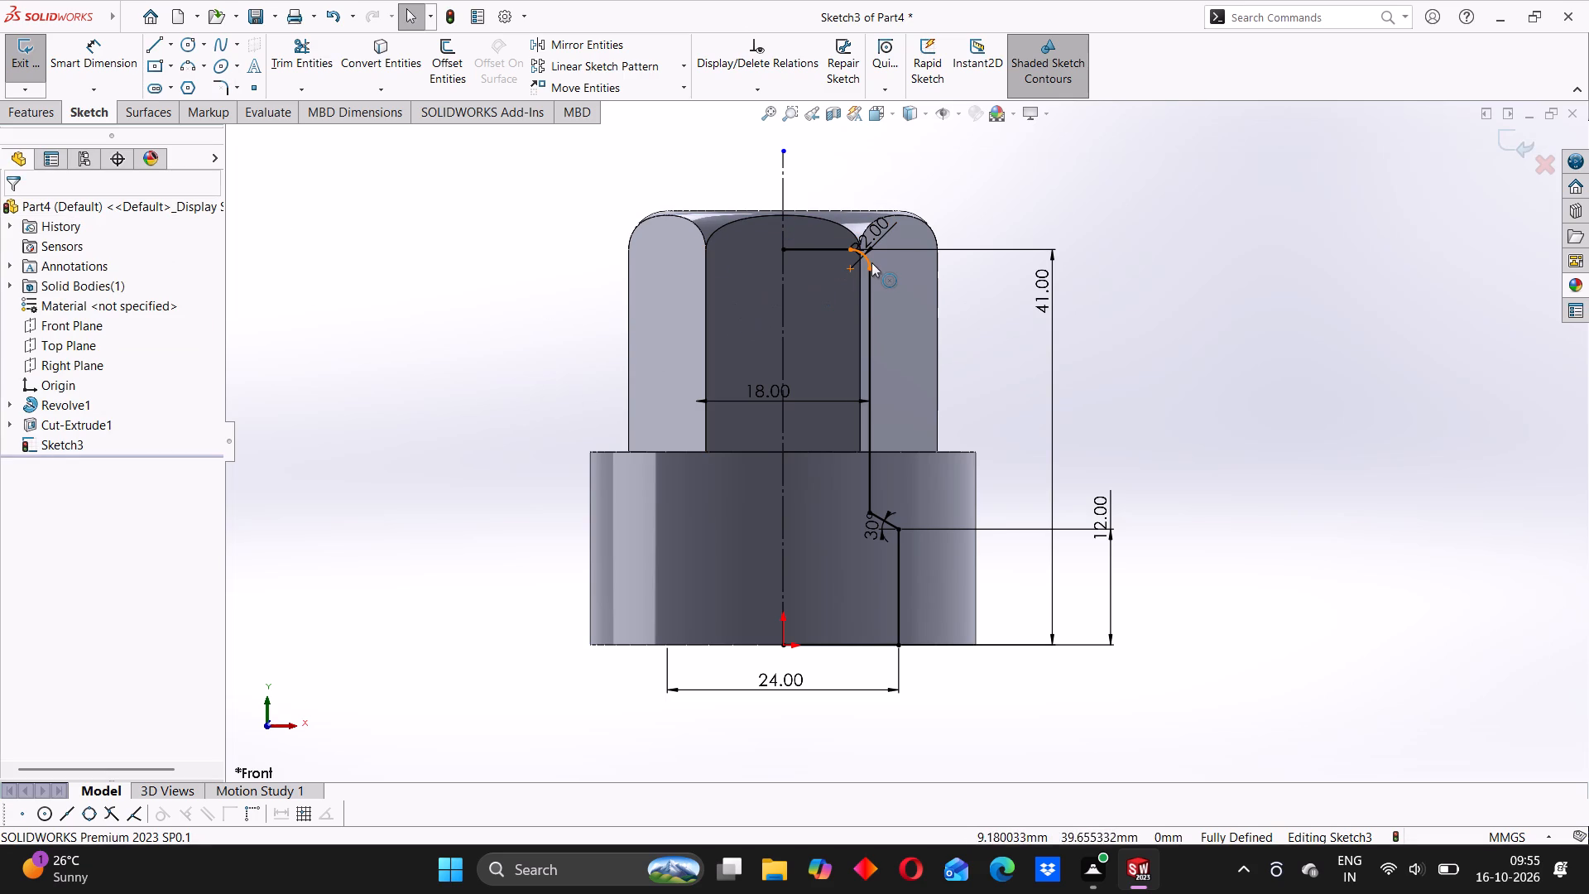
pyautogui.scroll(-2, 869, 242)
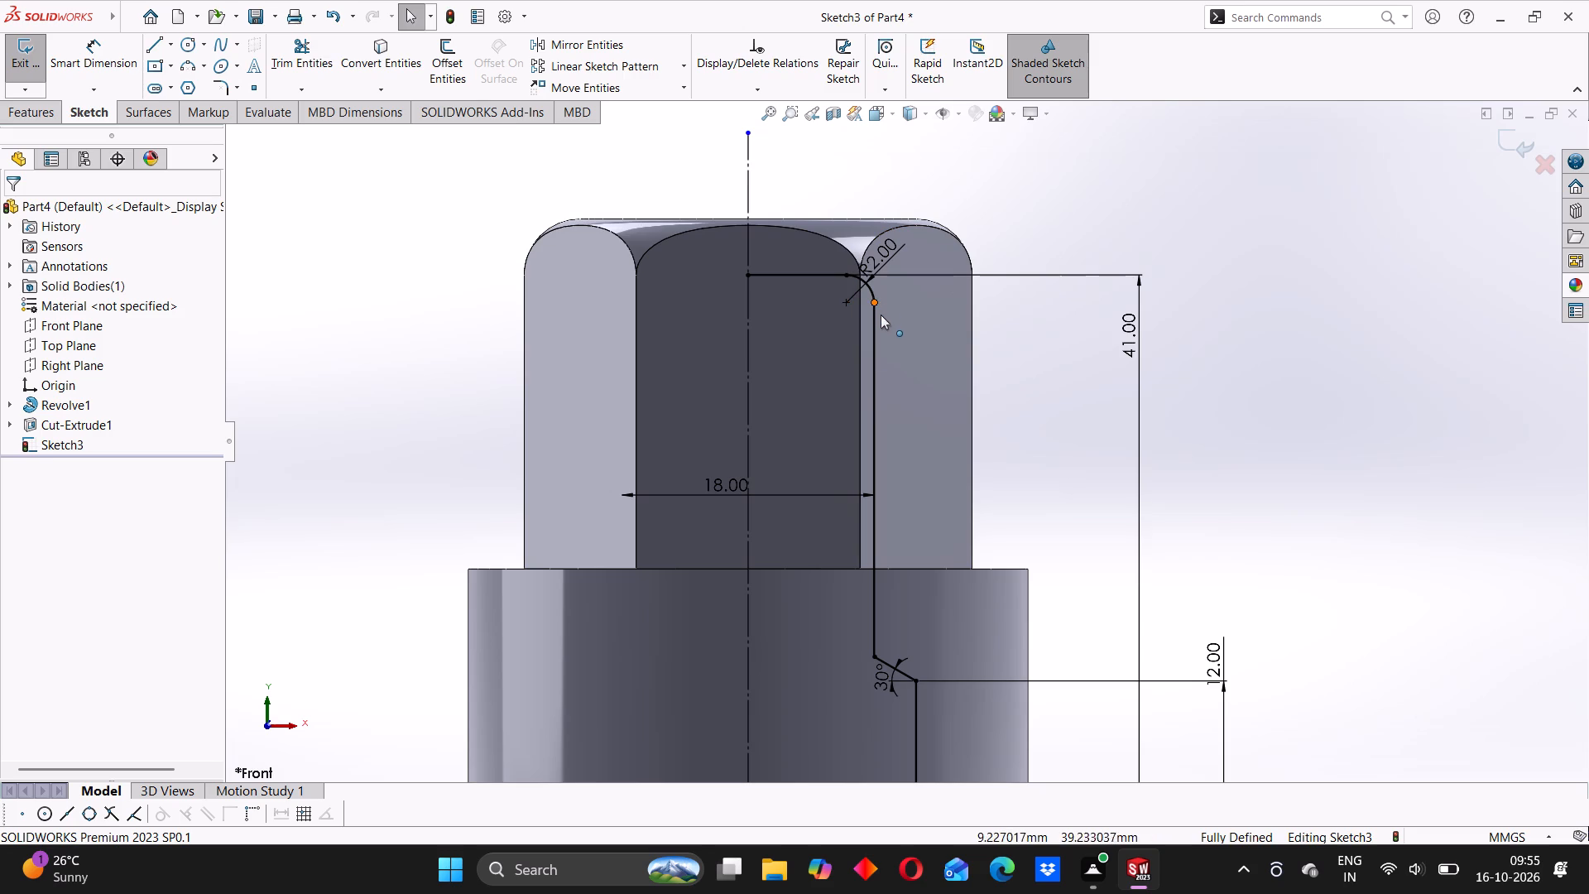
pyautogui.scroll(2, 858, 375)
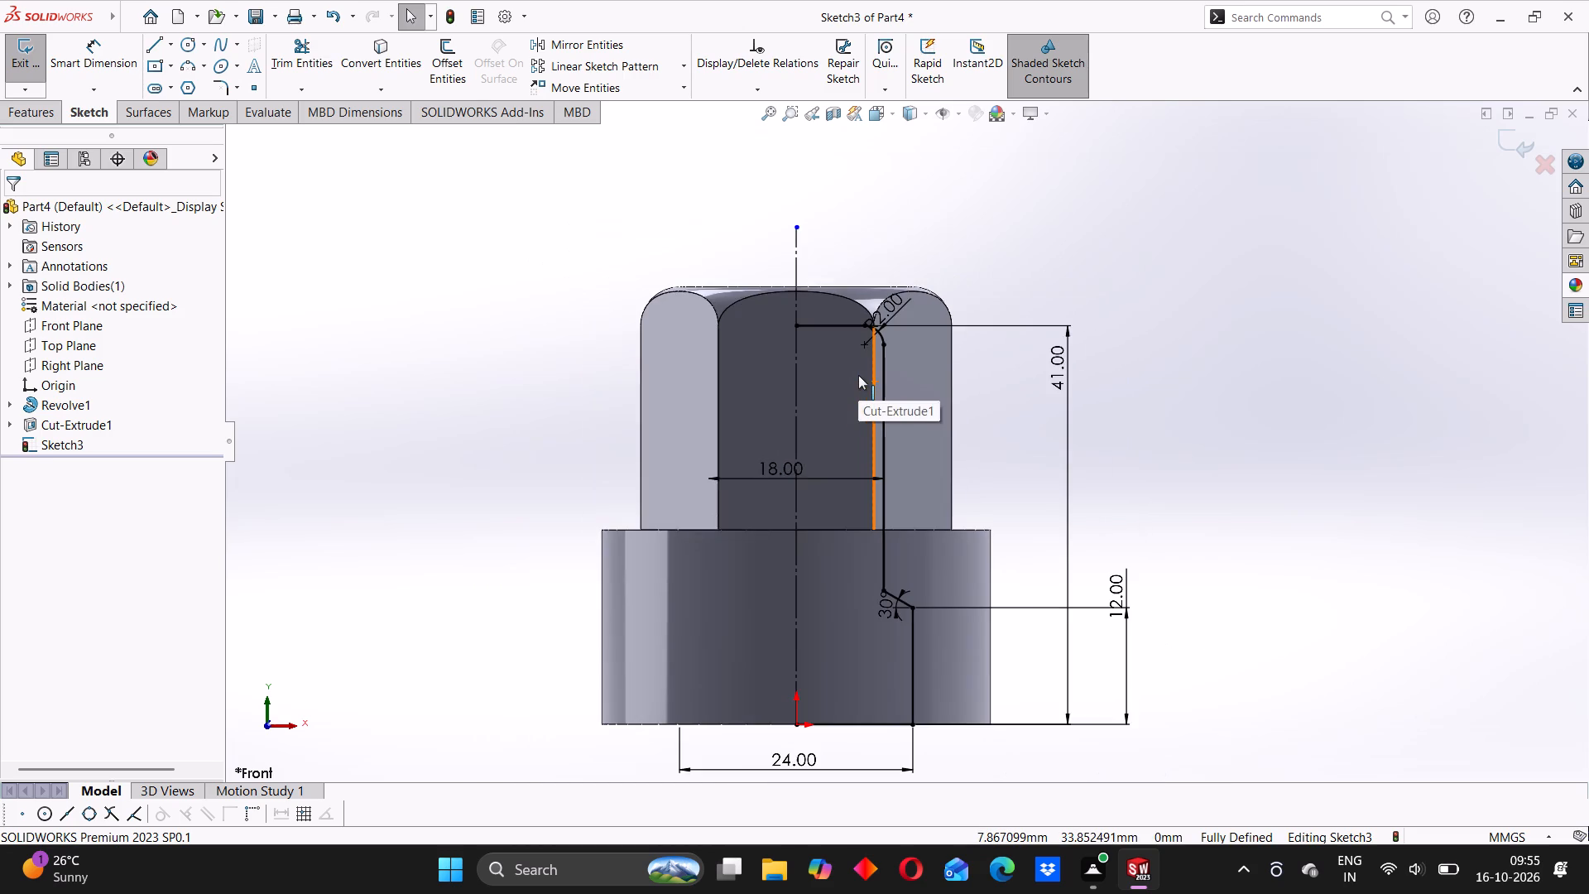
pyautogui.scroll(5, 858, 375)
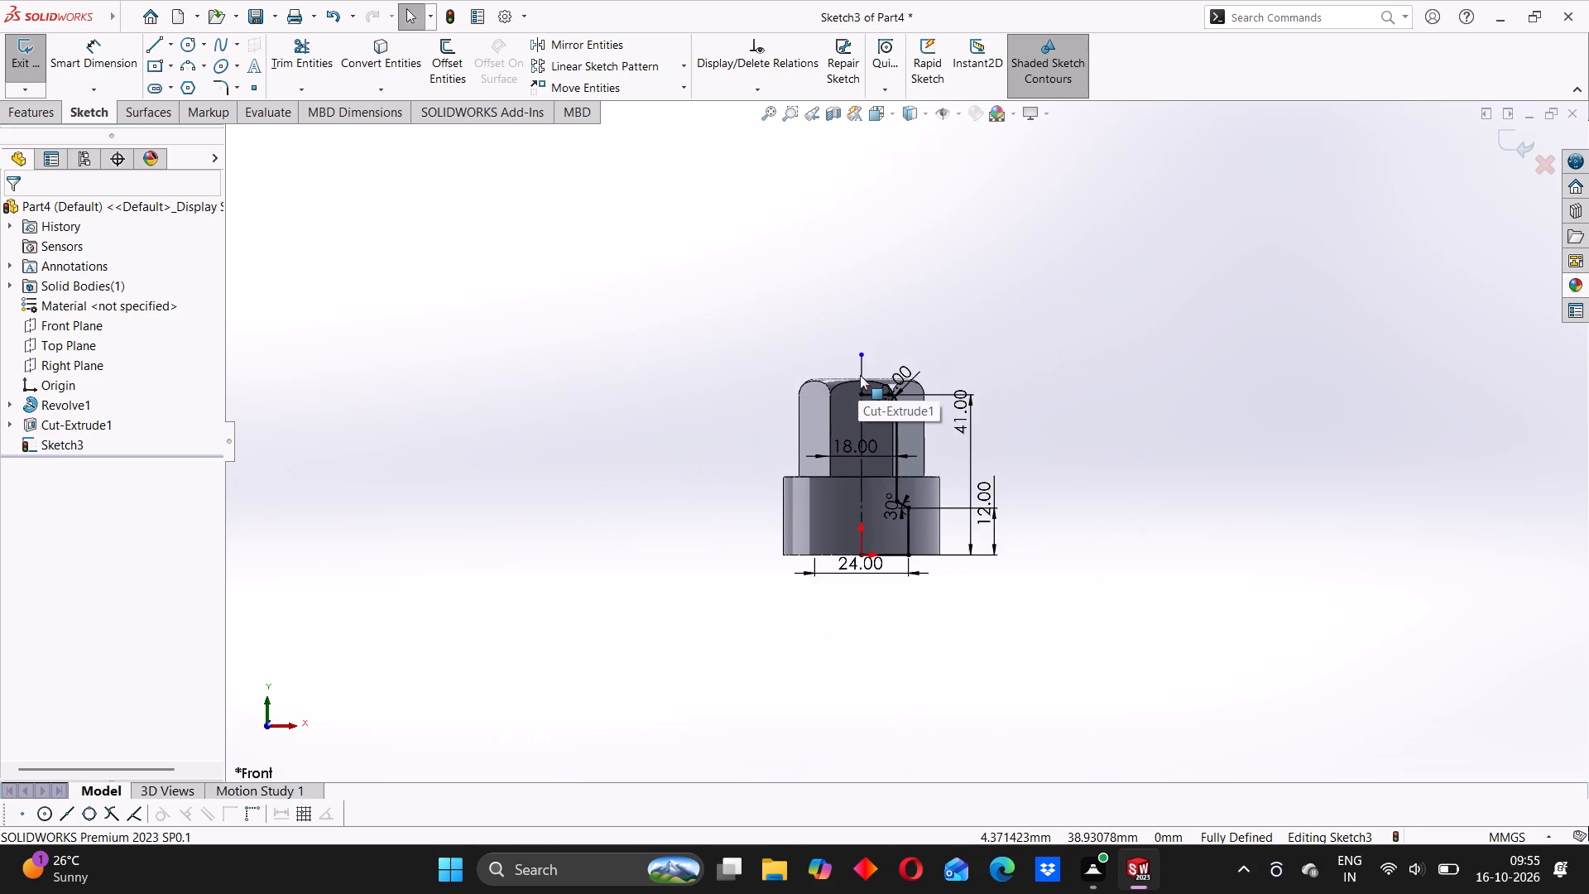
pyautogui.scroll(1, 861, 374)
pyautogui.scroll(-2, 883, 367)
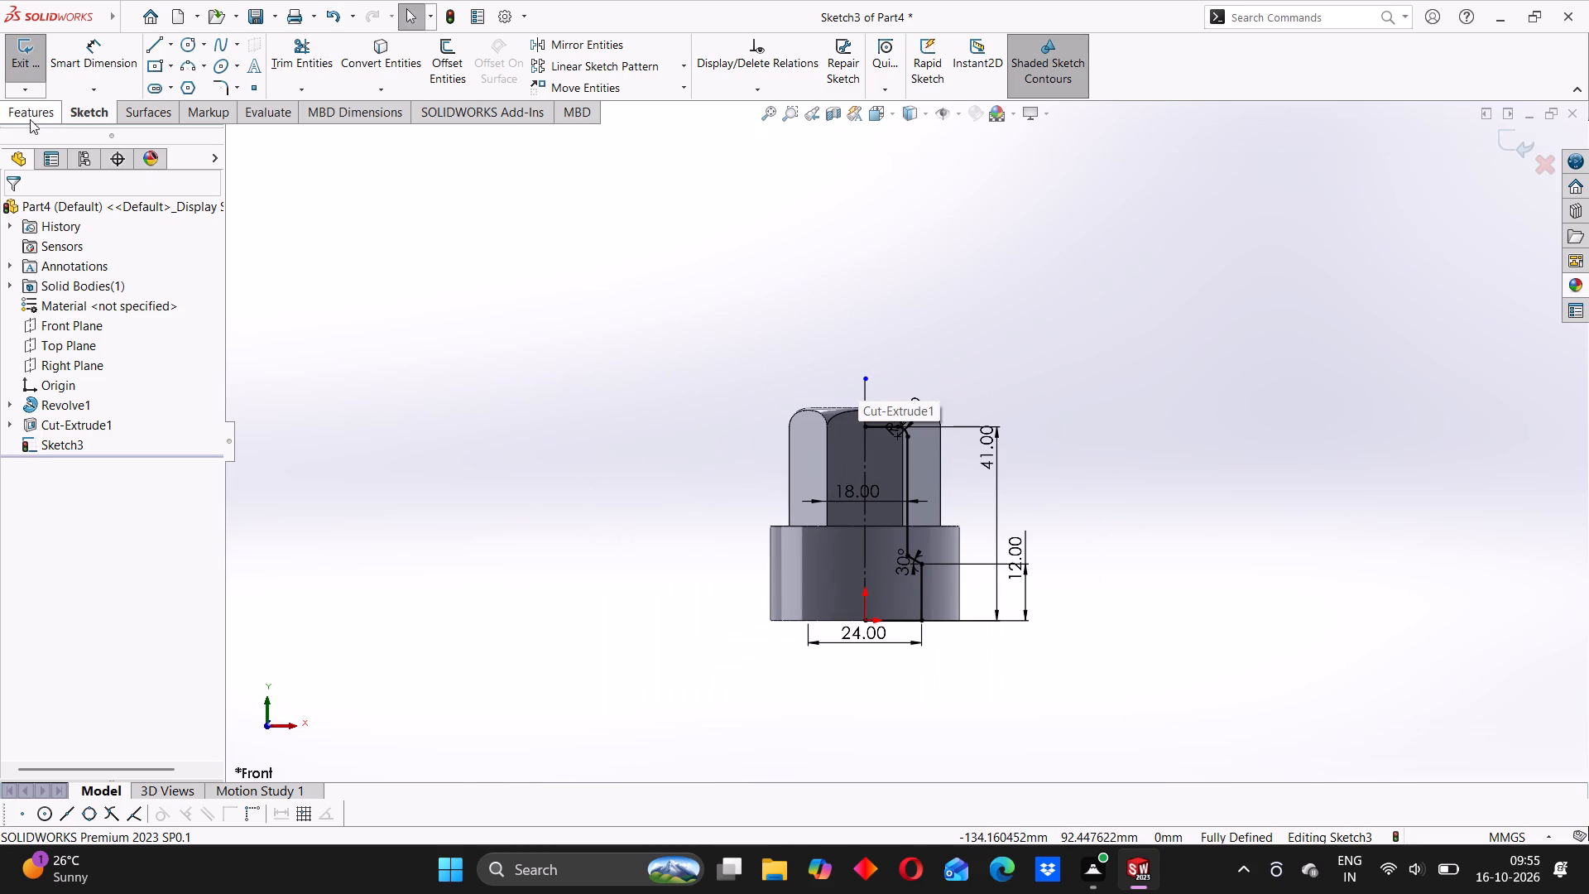
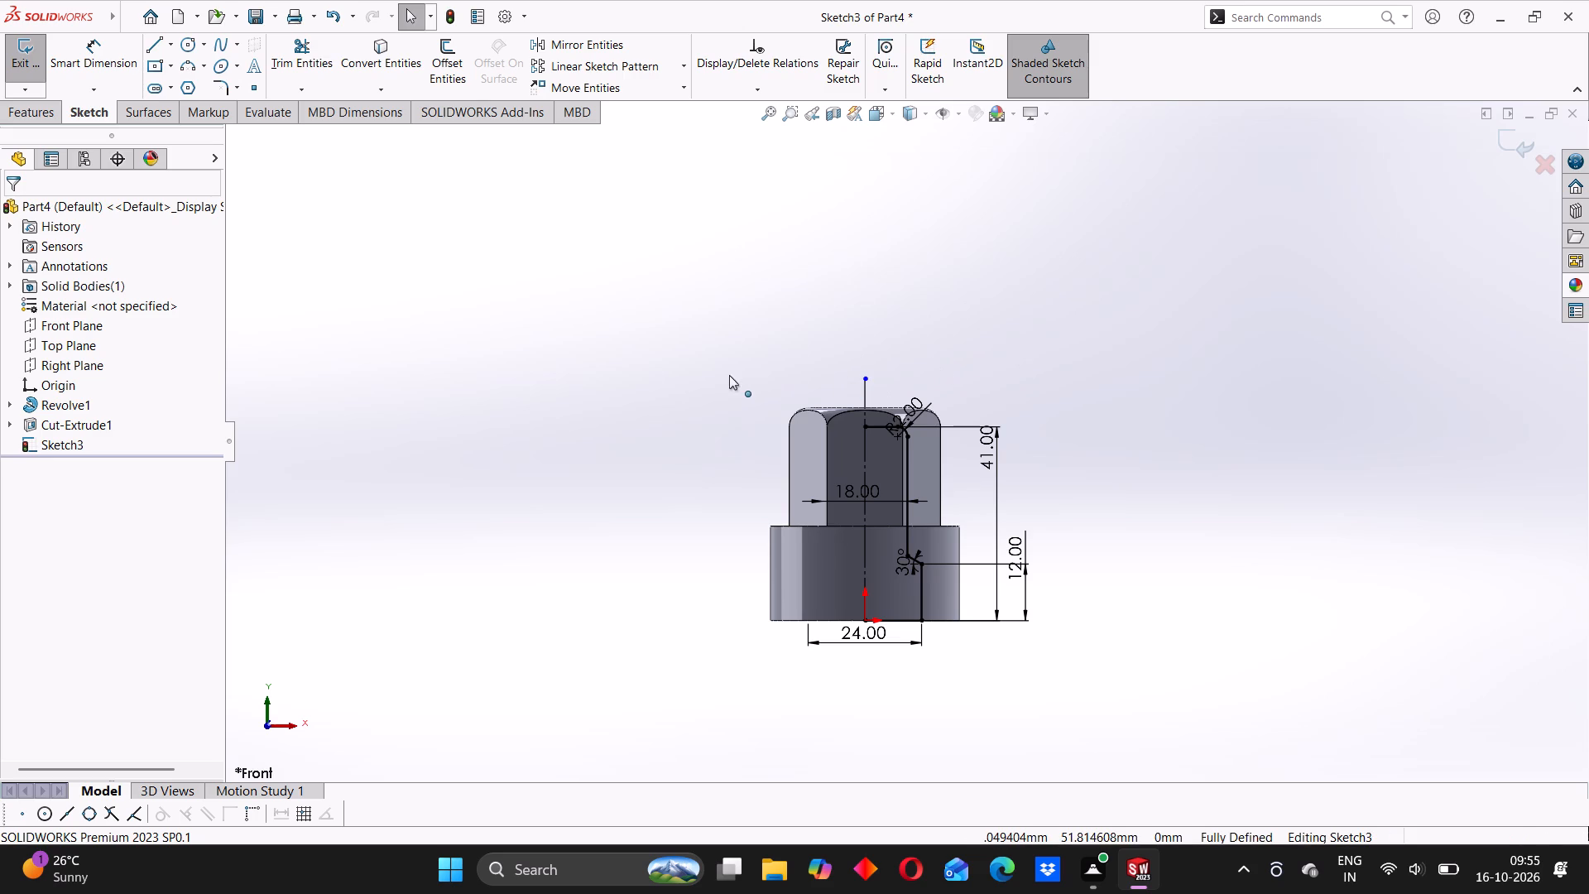
# Revolve-cut the stepped bore profile 360 degrees about the vertical centerline.
pyautogui.click(32, 113)
pyautogui.click(400, 44)
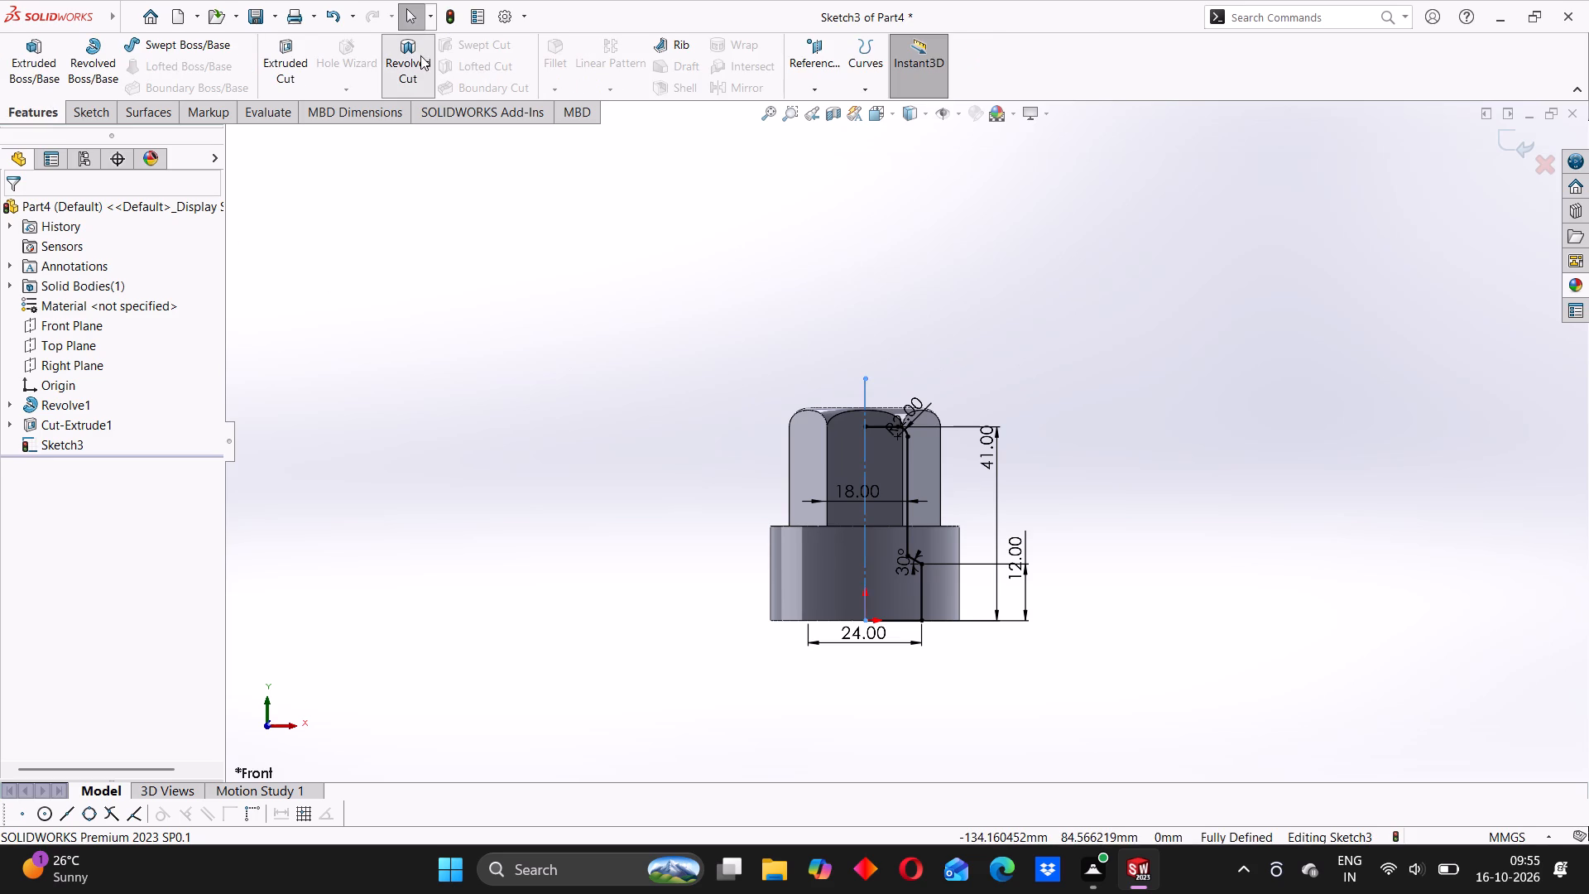
pyautogui.click(852, 435)
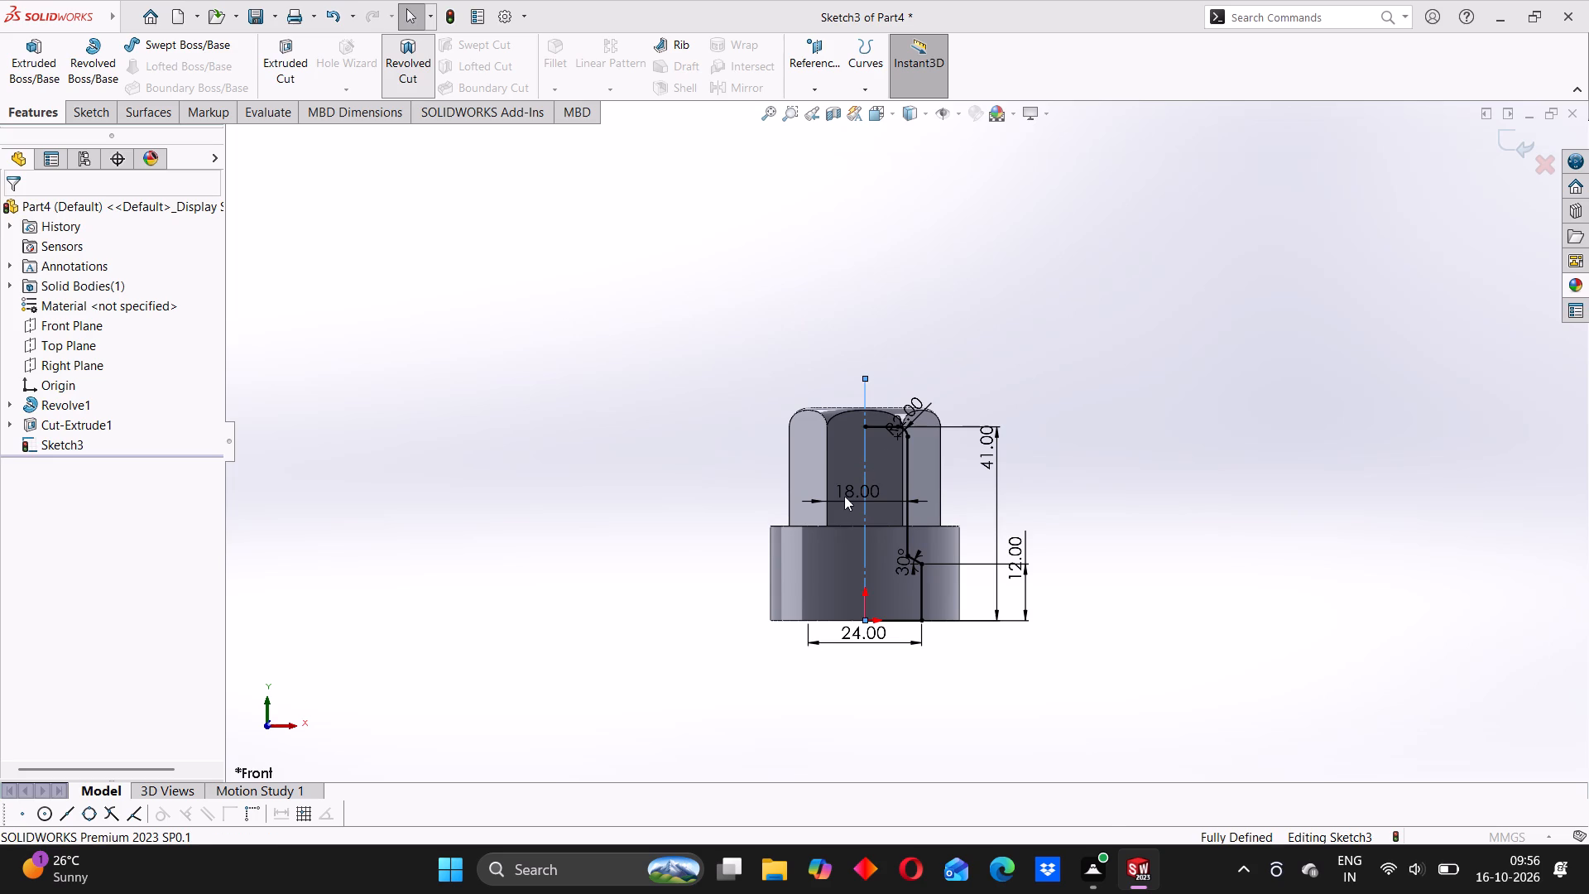
pyautogui.moveTo(853, 589); pyautogui.dragTo(857, 358, button='middle')
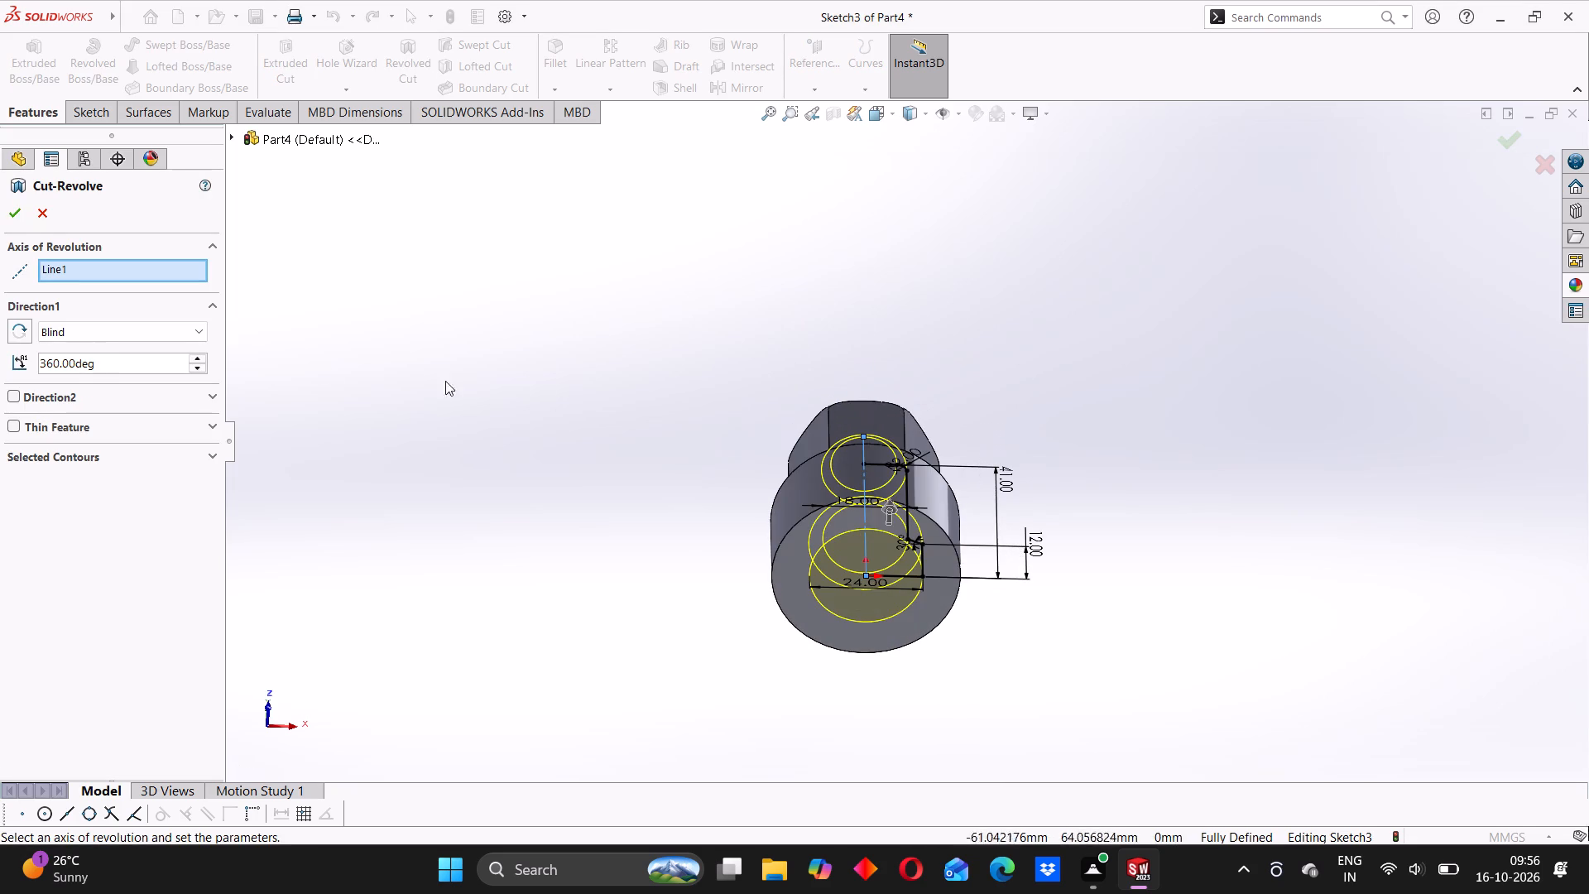
pyautogui.click(18, 213)
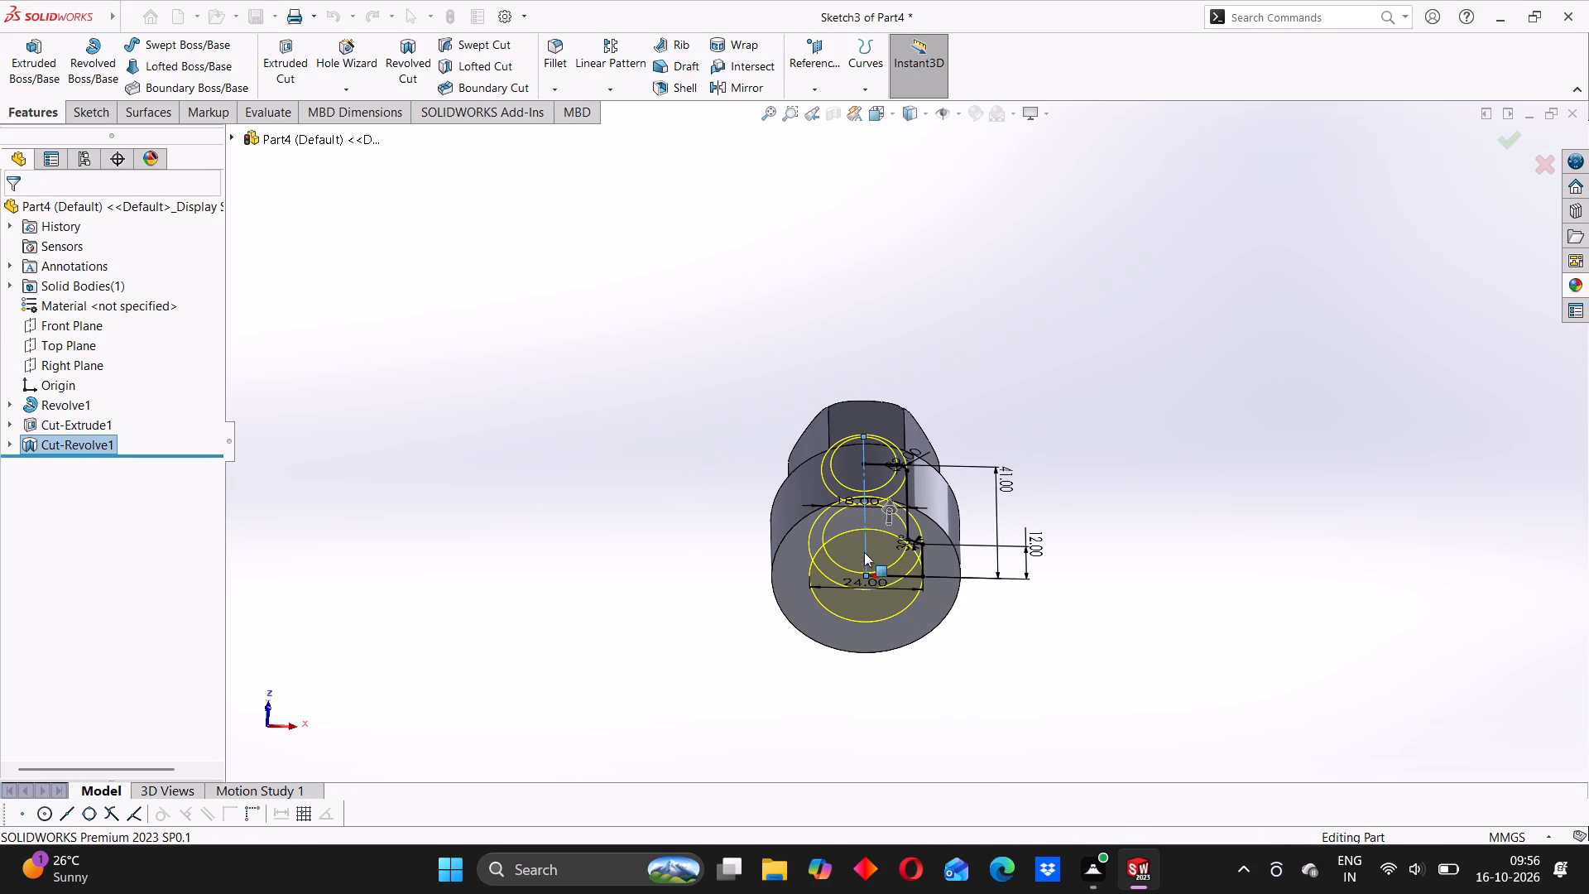
pyautogui.moveTo(861, 614); pyautogui.dragTo(866, 438, button='middle')
pyautogui.click(737, 446)
# Create a planar section view of the part through the Front Plane with zero offset.
pyautogui.scroll(-3, 870, 461)
pyautogui.moveTo(869, 493); pyautogui.dragTo(867, 502, button='middle')
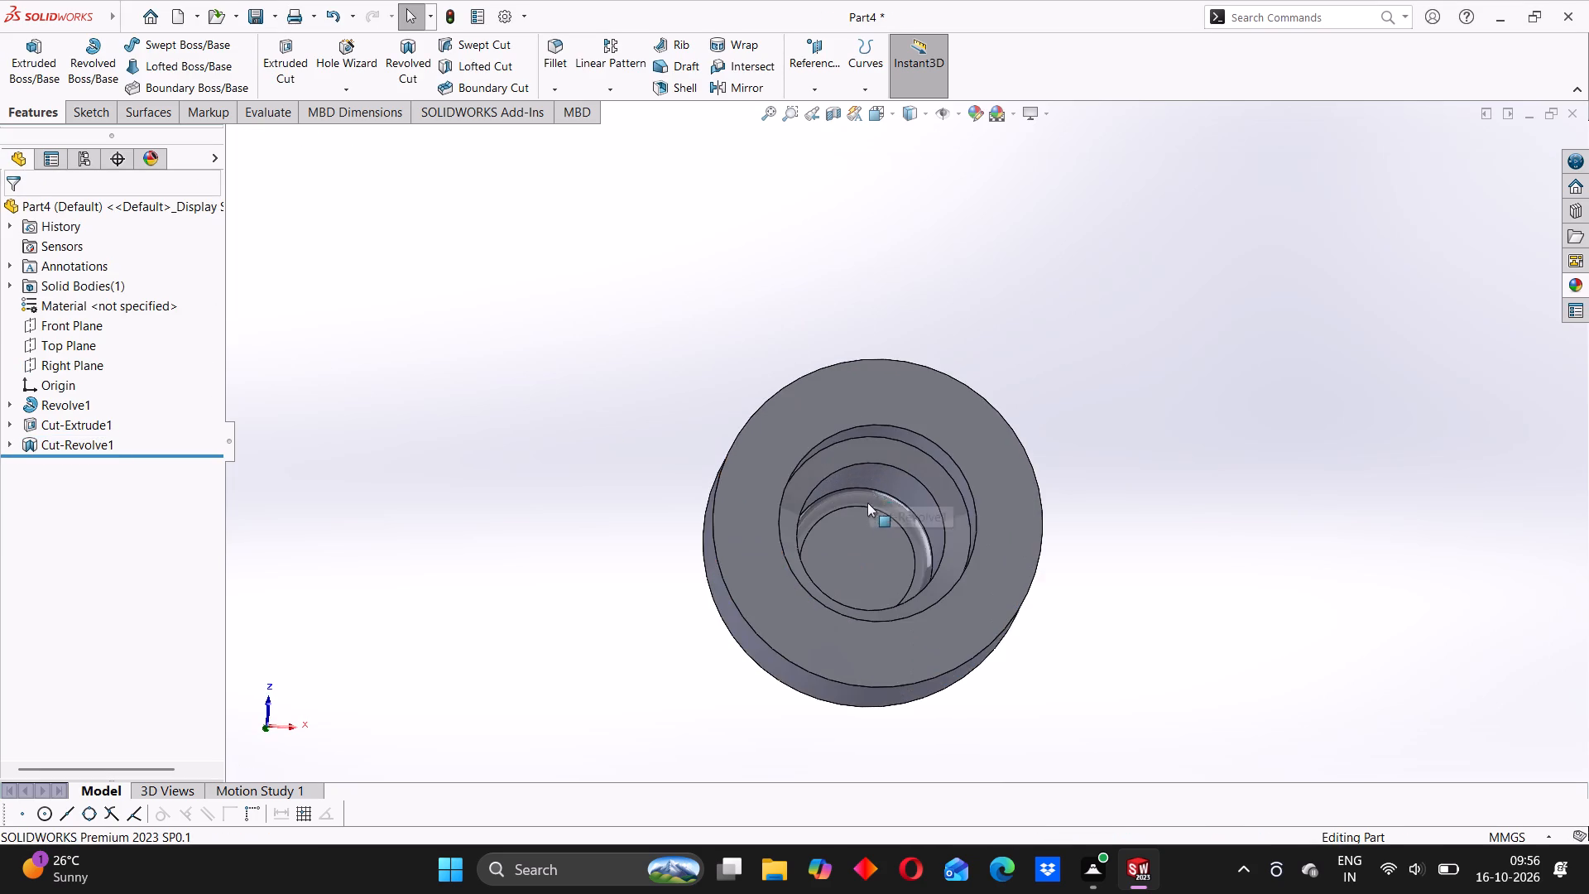
pyautogui.moveTo(867, 502); pyautogui.dragTo(862, 511, button='middle')
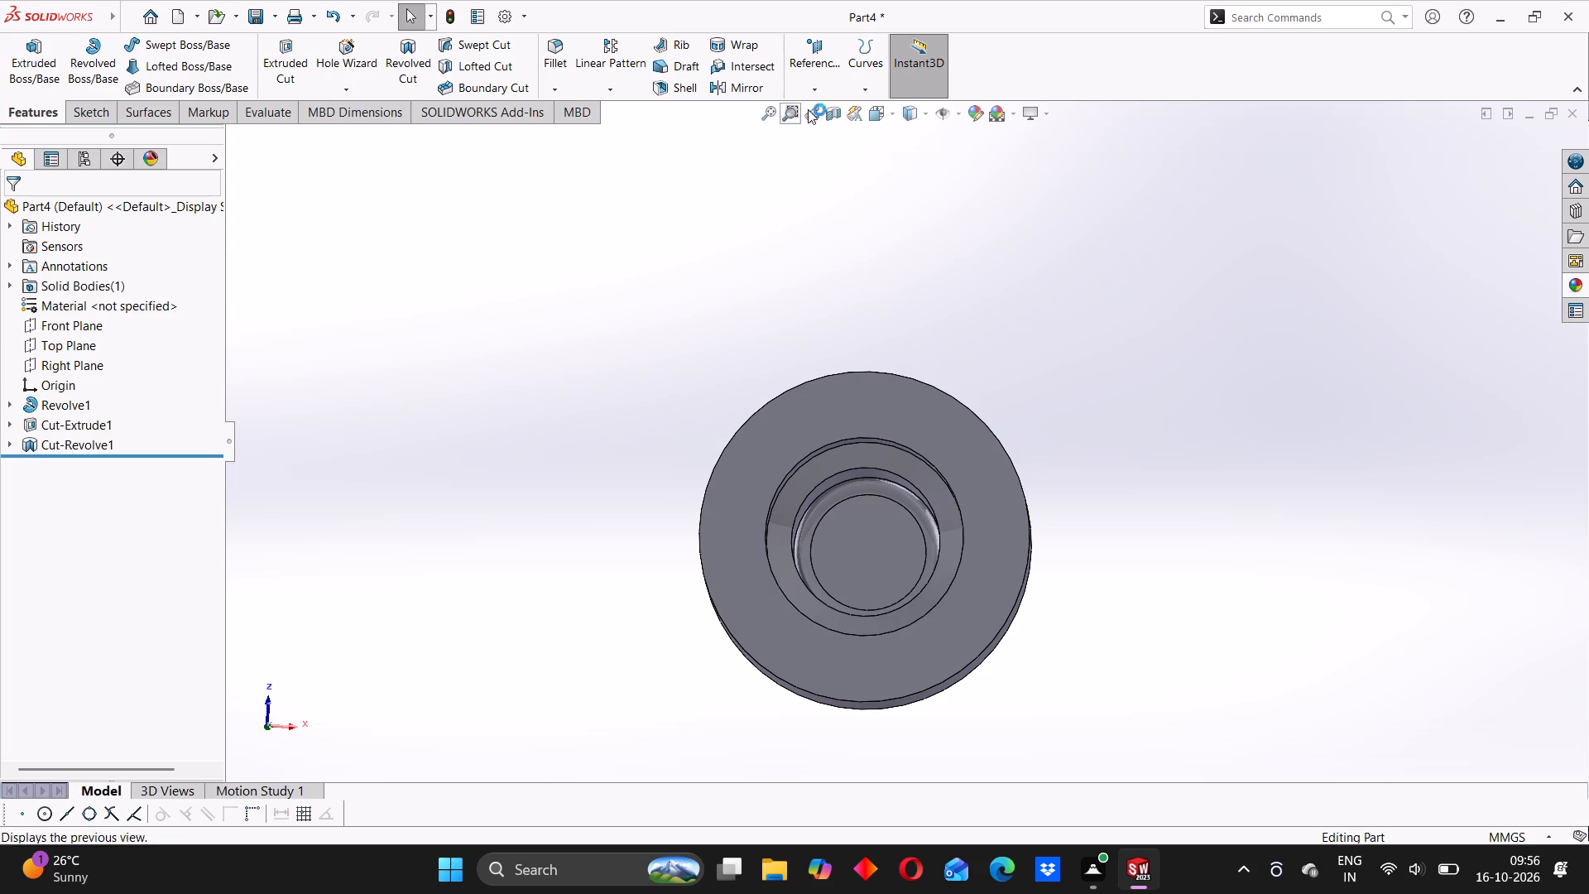
pyautogui.moveTo(865, 555); pyautogui.dragTo(867, 358, button='middle')
pyautogui.click(825, 117)
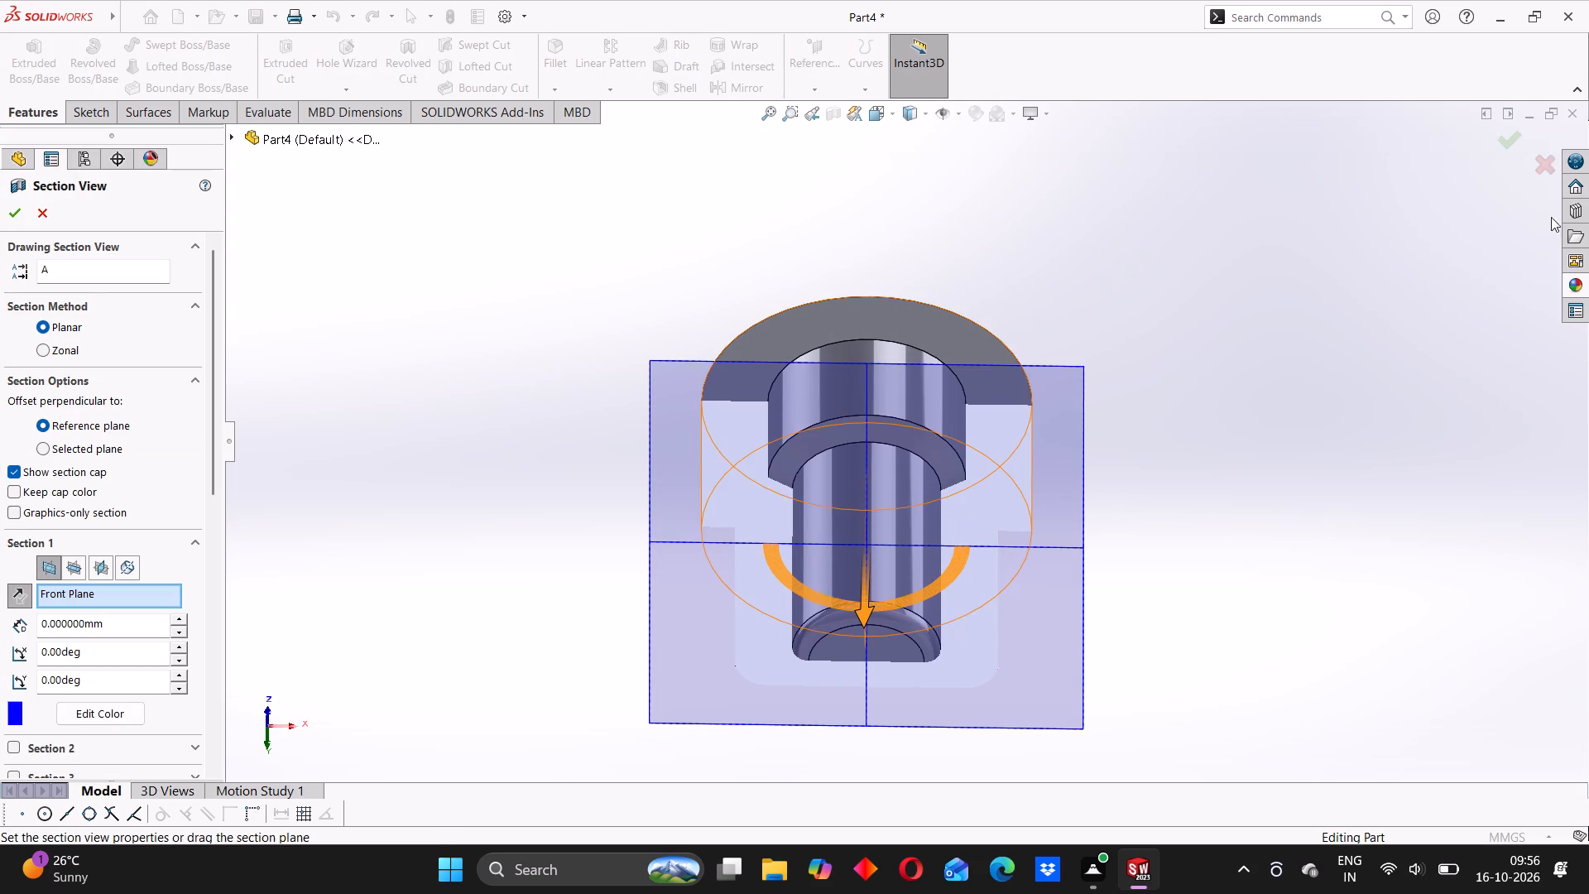
pyautogui.click(1512, 149)
# Examine the sectioned bore's stepped walls, slanted shoulder and rounded end, and turn the section view off.
pyautogui.scroll(1, 903, 583)
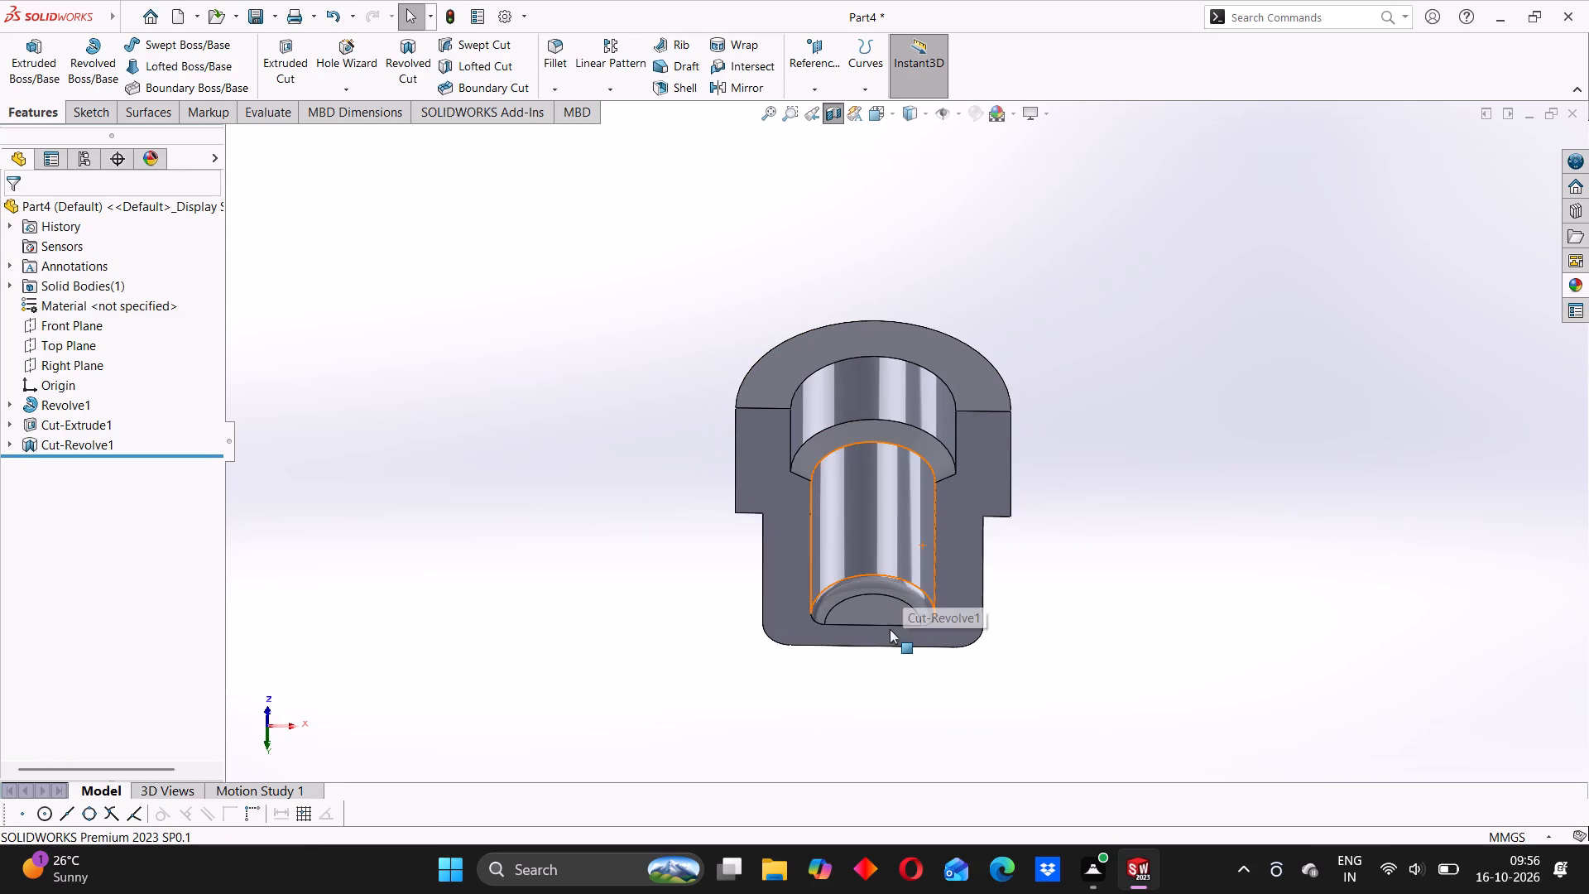
pyautogui.moveTo(890, 644); pyautogui.dragTo(881, 560, button='middle')
pyautogui.scroll(-2, 898, 570)
pyautogui.moveTo(878, 648); pyautogui.dragTo(878, 598, button='middle')
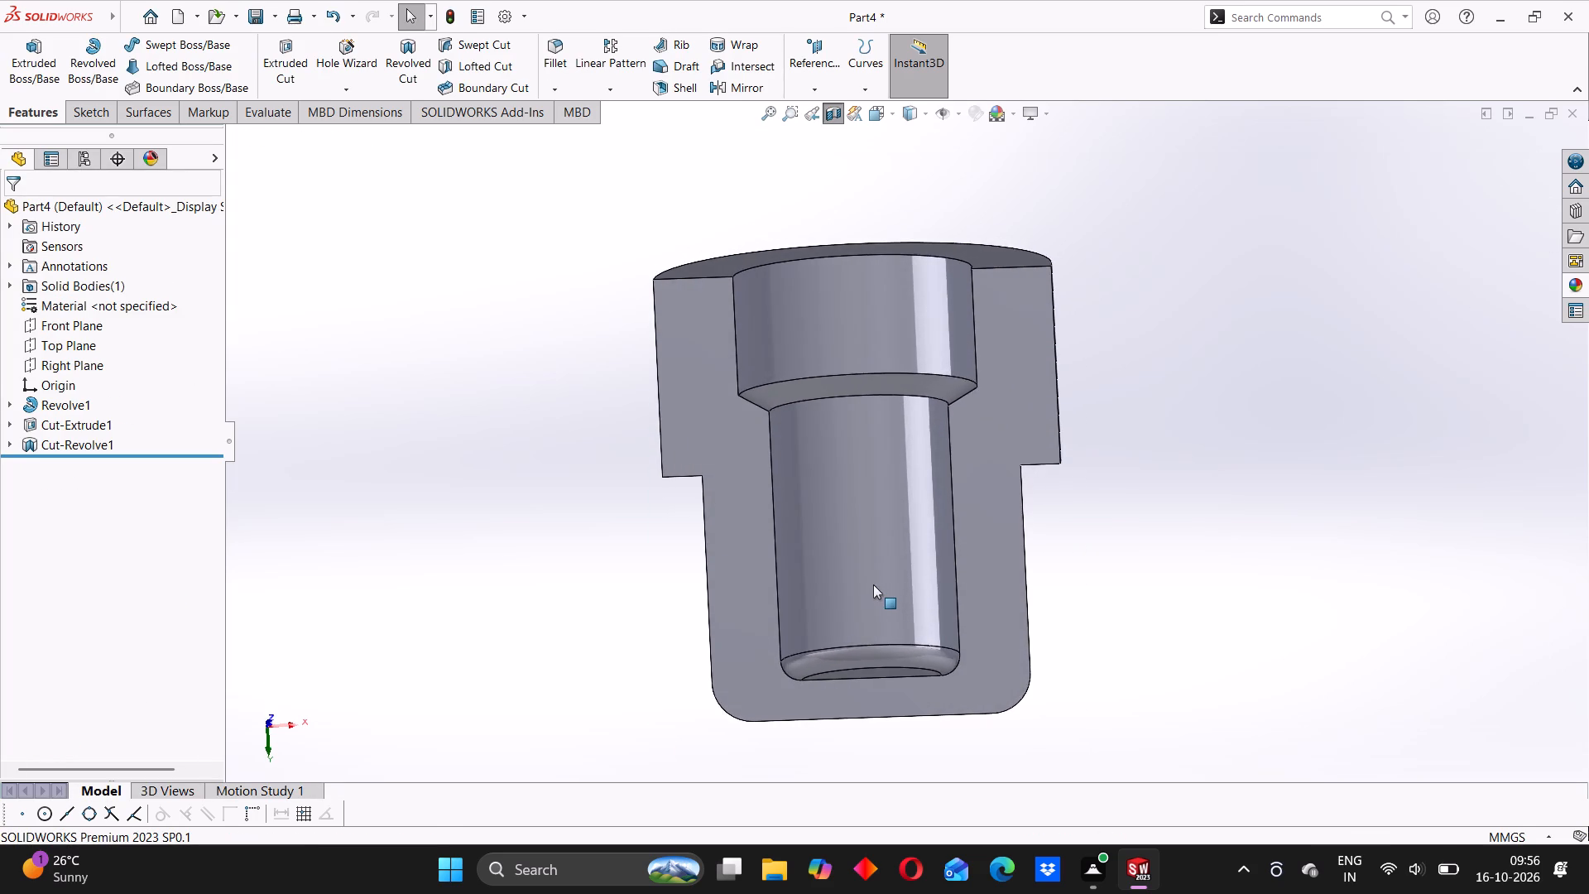
pyautogui.scroll(-2, 867, 586)
pyautogui.scroll(1, 905, 681)
pyautogui.scroll(3, 1014, 535)
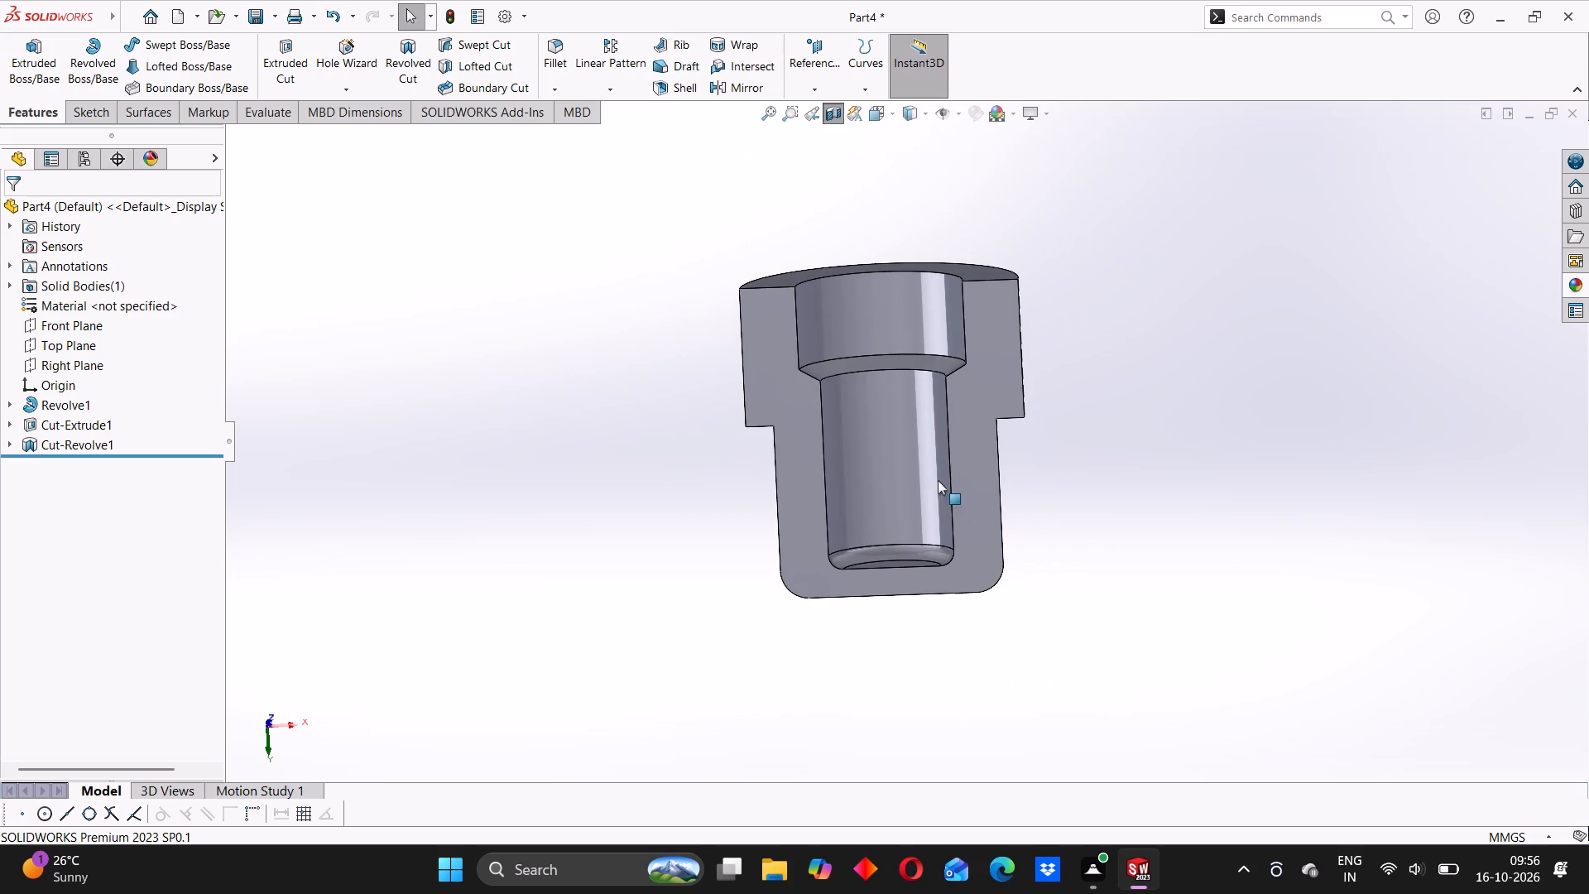
pyautogui.moveTo(934, 441); pyautogui.dragTo(932, 456, button='middle')
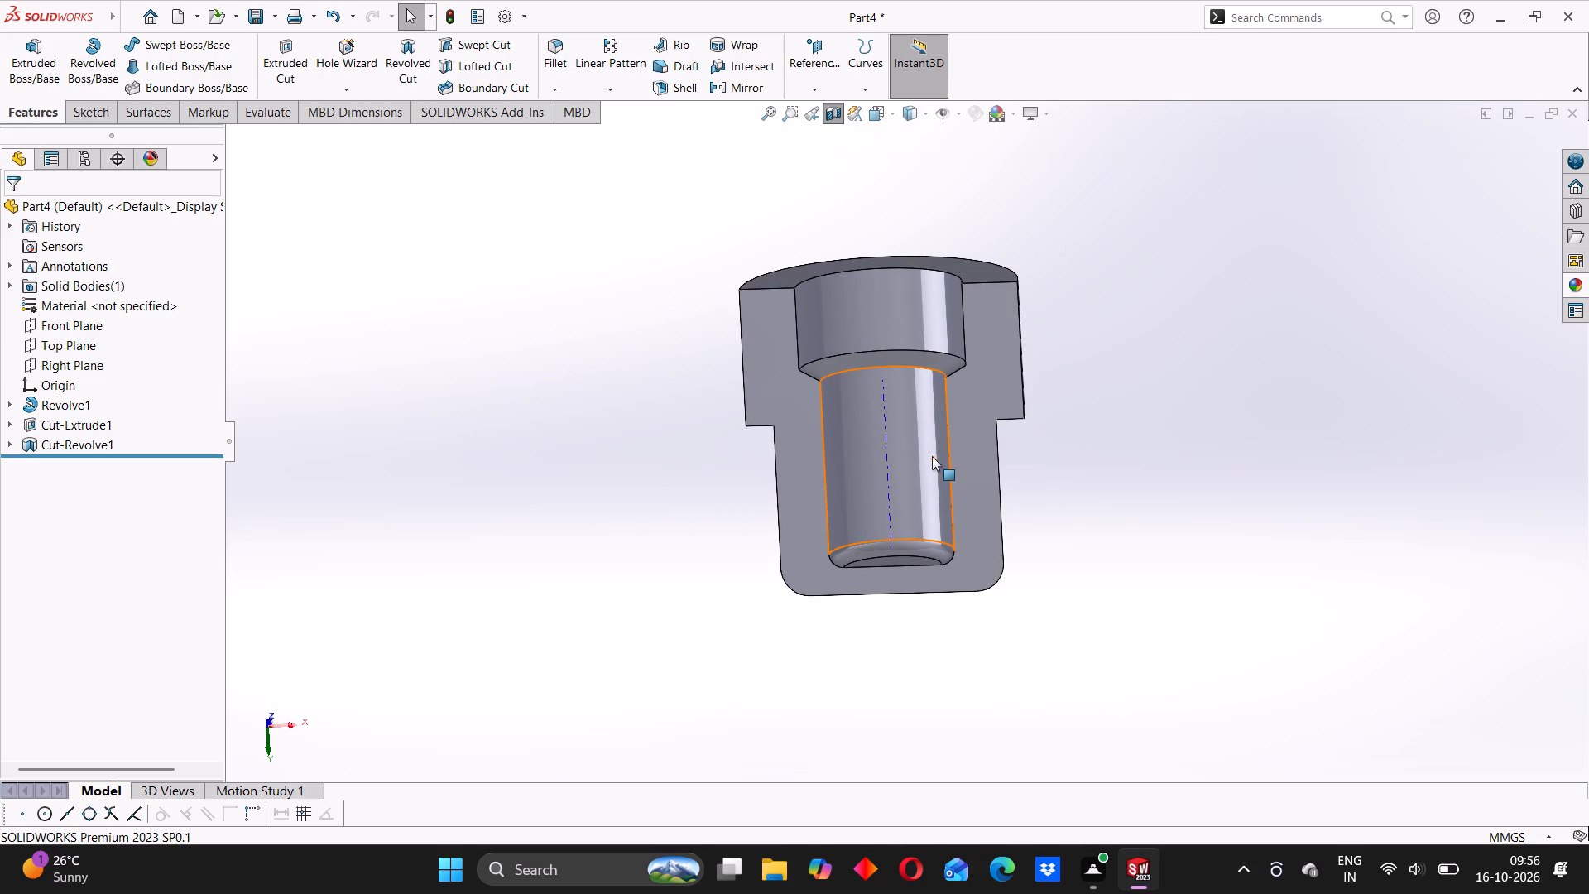
pyautogui.scroll(3, 930, 457)
pyautogui.moveTo(925, 448); pyautogui.dragTo(917, 469, button='middle')
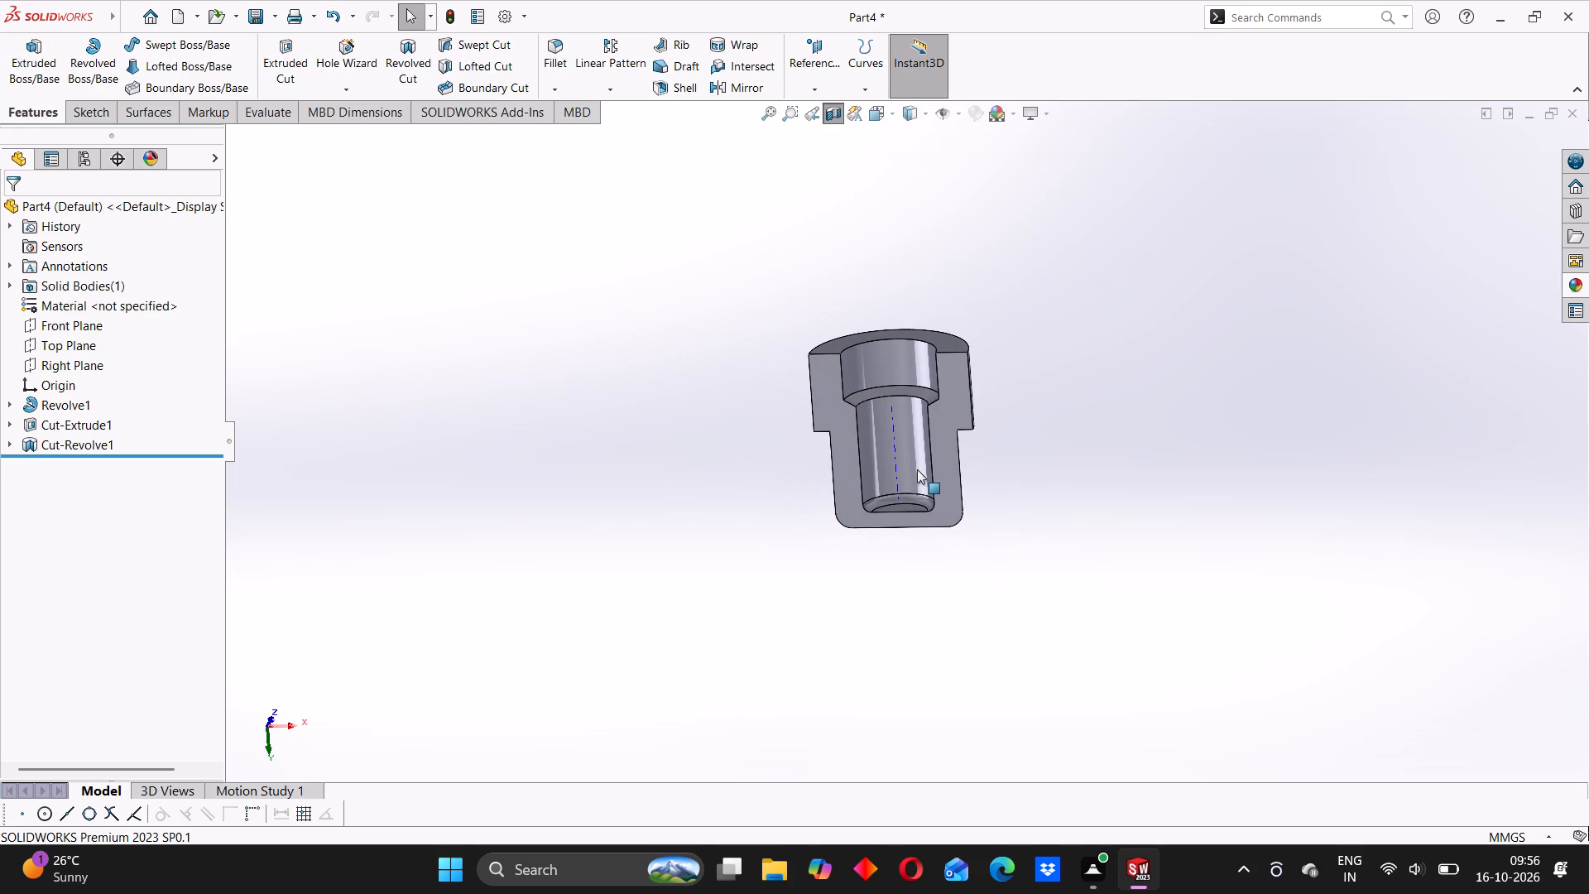
pyautogui.scroll(1, 919, 467)
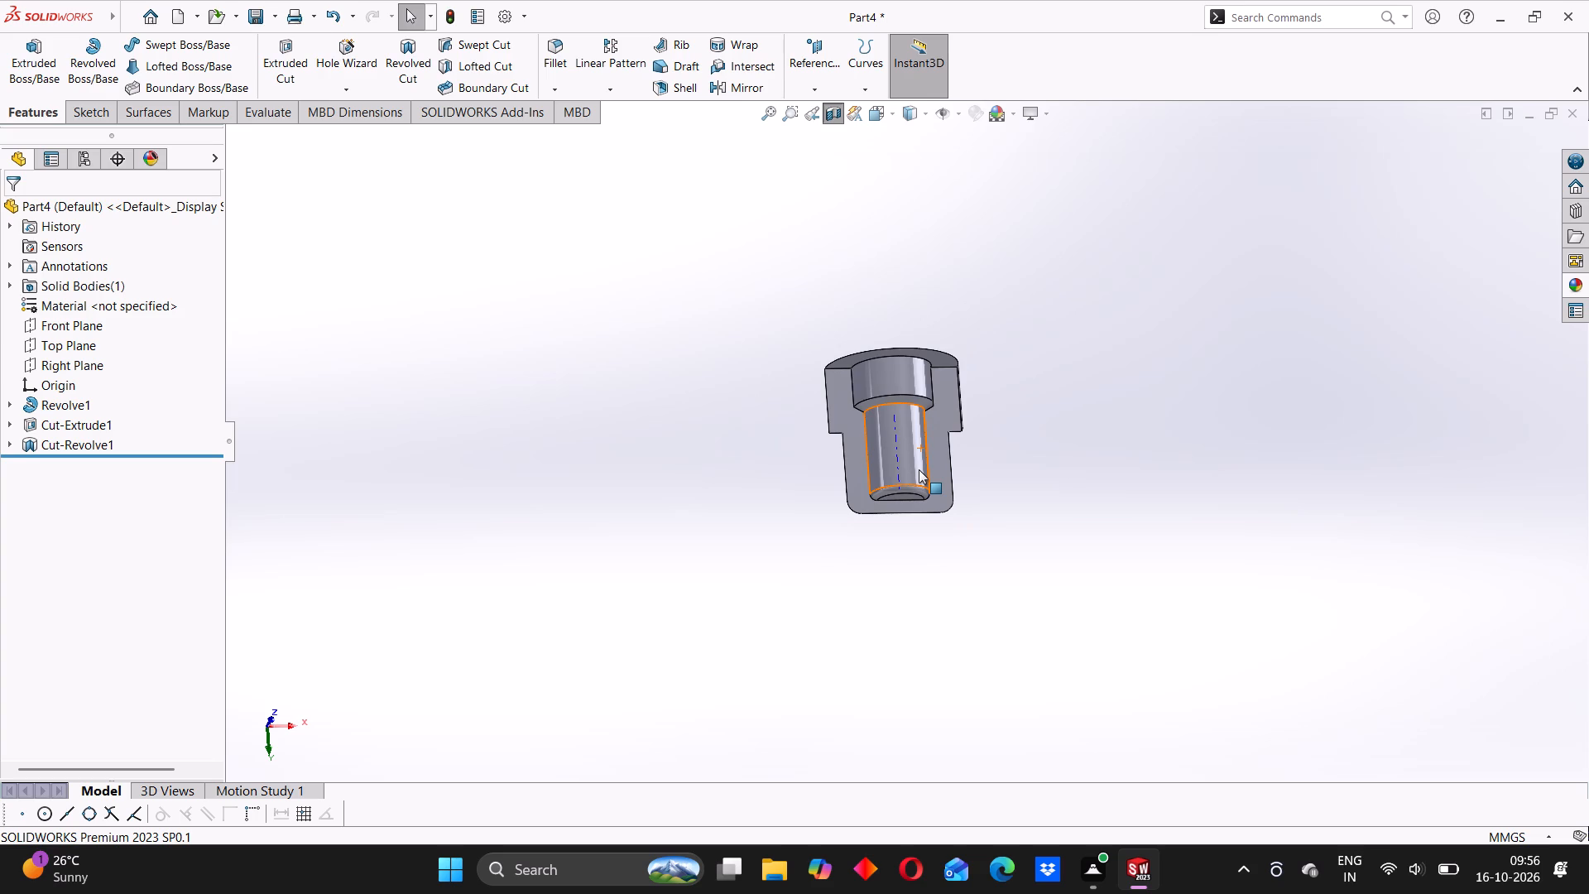
pyautogui.moveTo(1036, 411); pyautogui.dragTo(991, 443, button='middle')
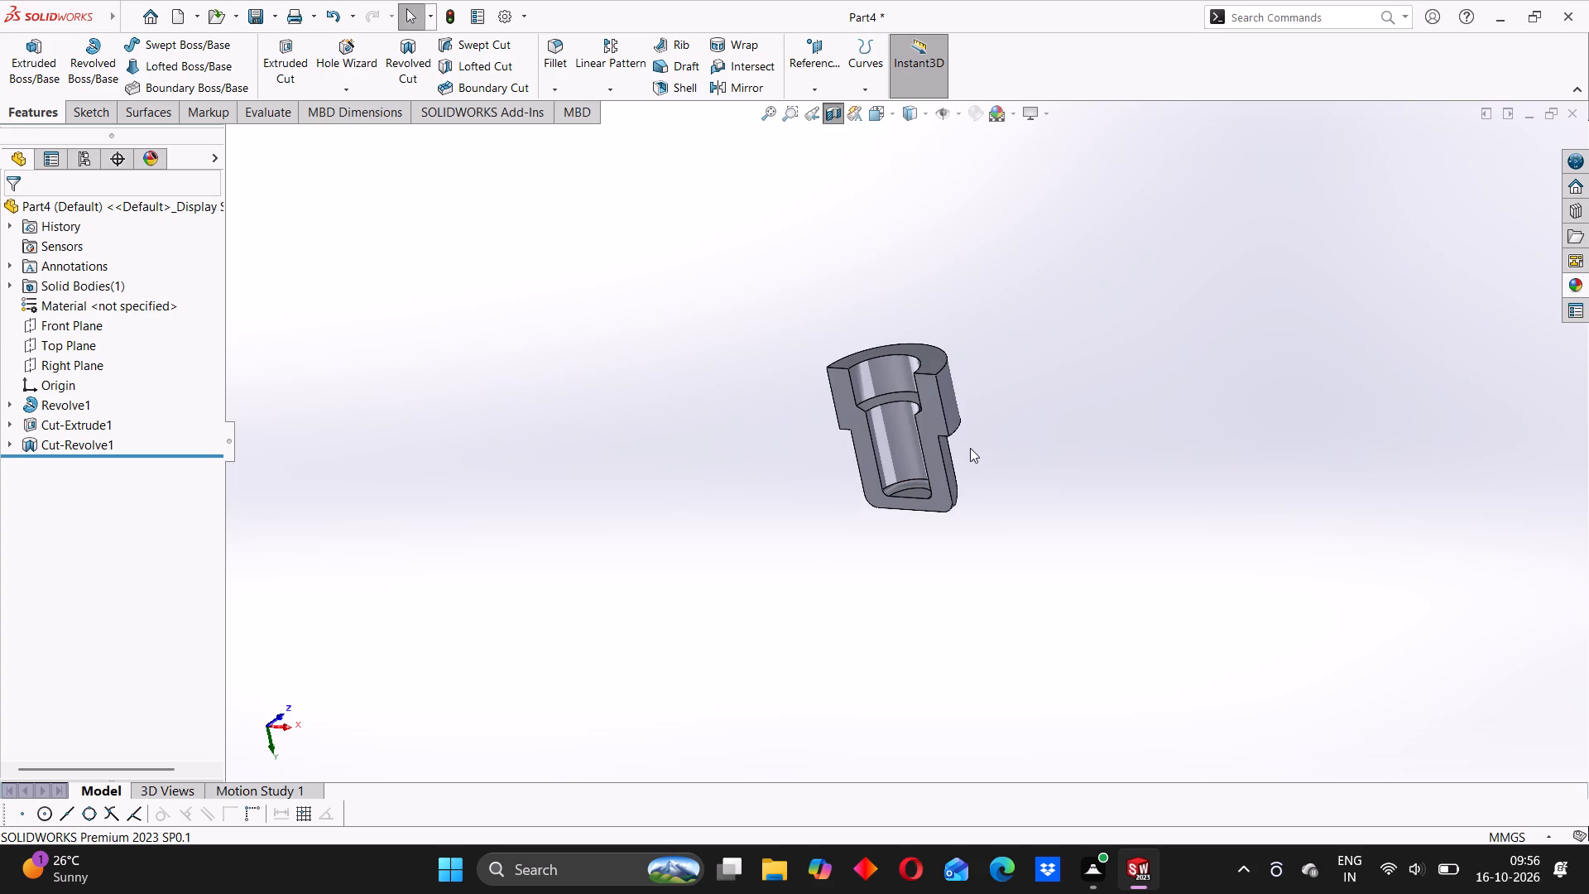
pyautogui.moveTo(961, 425); pyautogui.dragTo(1010, 387, button='middle')
pyautogui.moveTo(968, 434); pyautogui.dragTo(962, 403, button='middle')
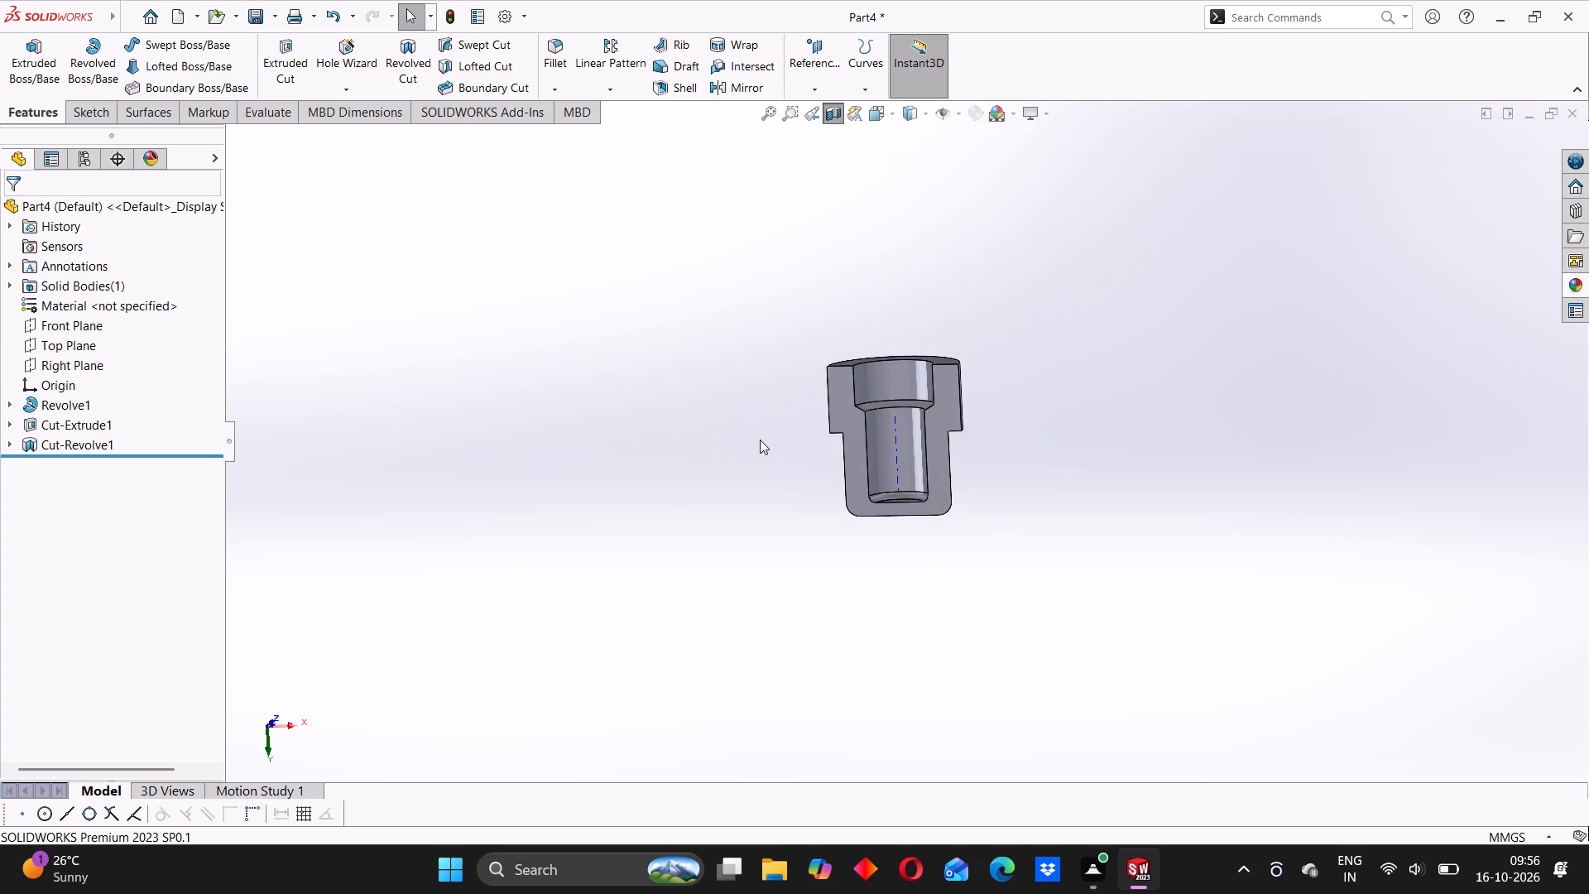
pyautogui.click(760, 440)
pyautogui.scroll(-6, 896, 406)
pyautogui.moveTo(863, 503); pyautogui.dragTo(934, 469, button='middle')
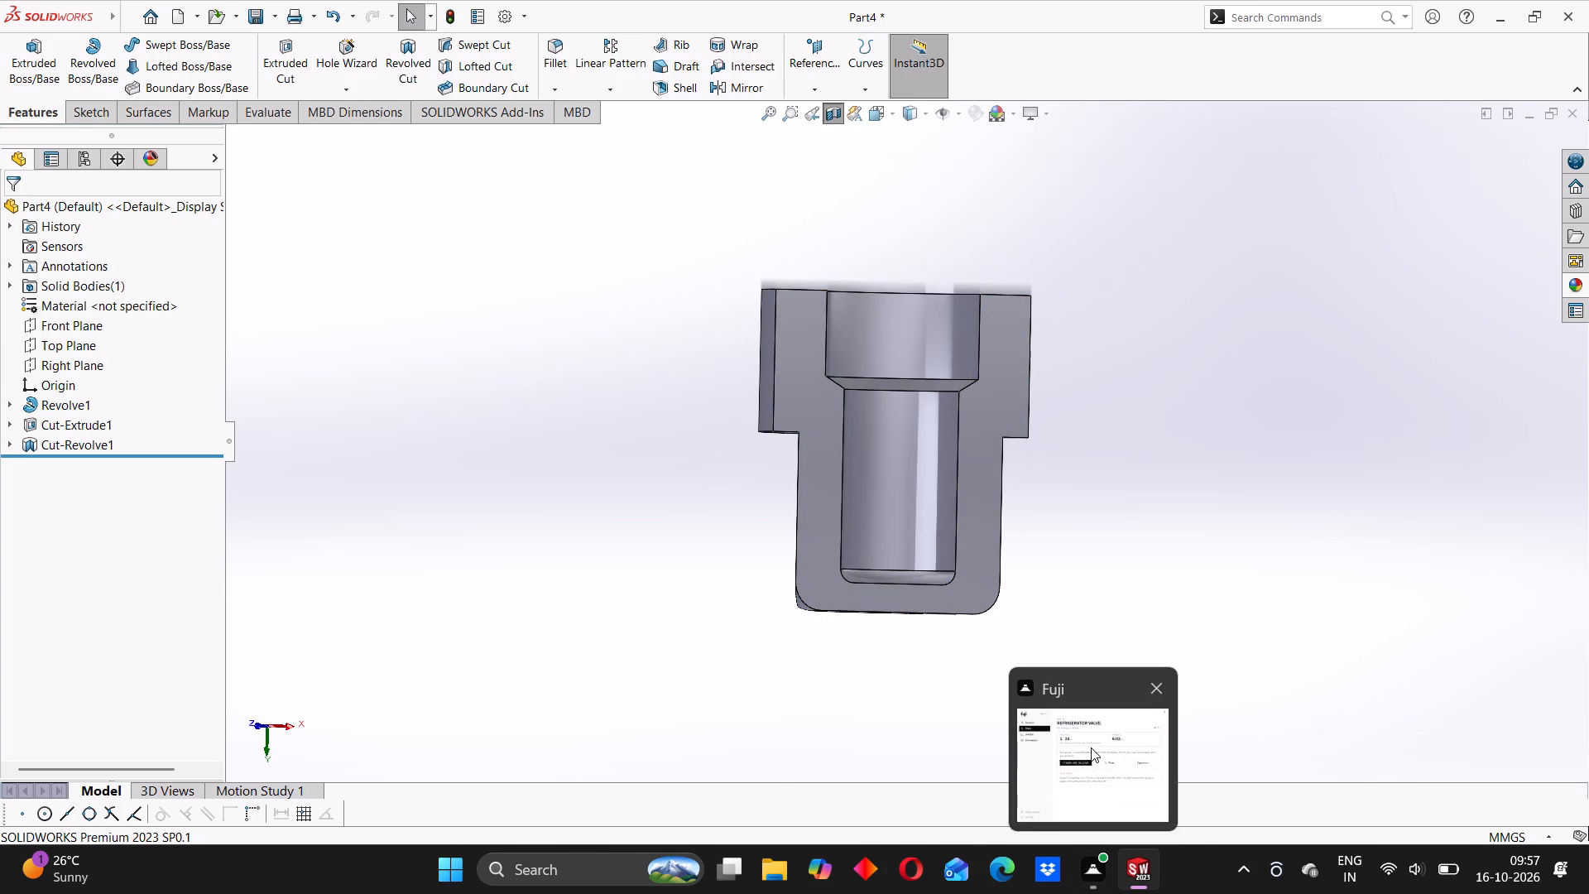
pyautogui.moveTo(882, 408); pyautogui.dragTo(794, 421, button='middle')
pyautogui.scroll(-2, 891, 386)
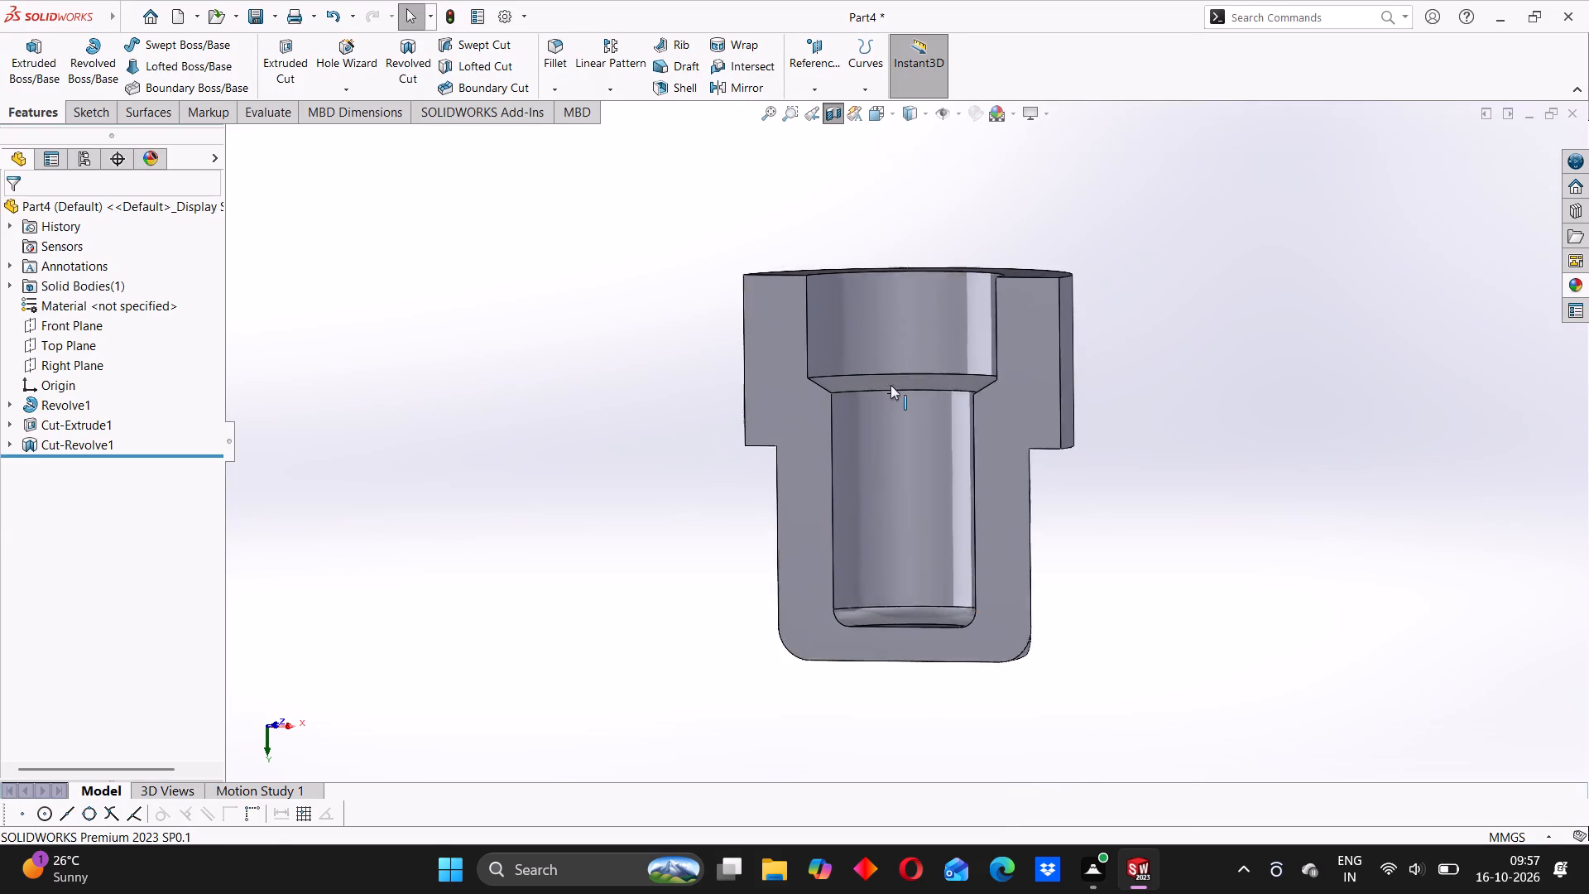
pyautogui.scroll(-1, 891, 385)
pyautogui.click(831, 115)
# Examine the bore through its open end, checking the rounded inner end face and the slanted shoulder face.
pyautogui.scroll(3, 785, 388)
pyautogui.moveTo(873, 344); pyautogui.dragTo(875, 469, button='middle')
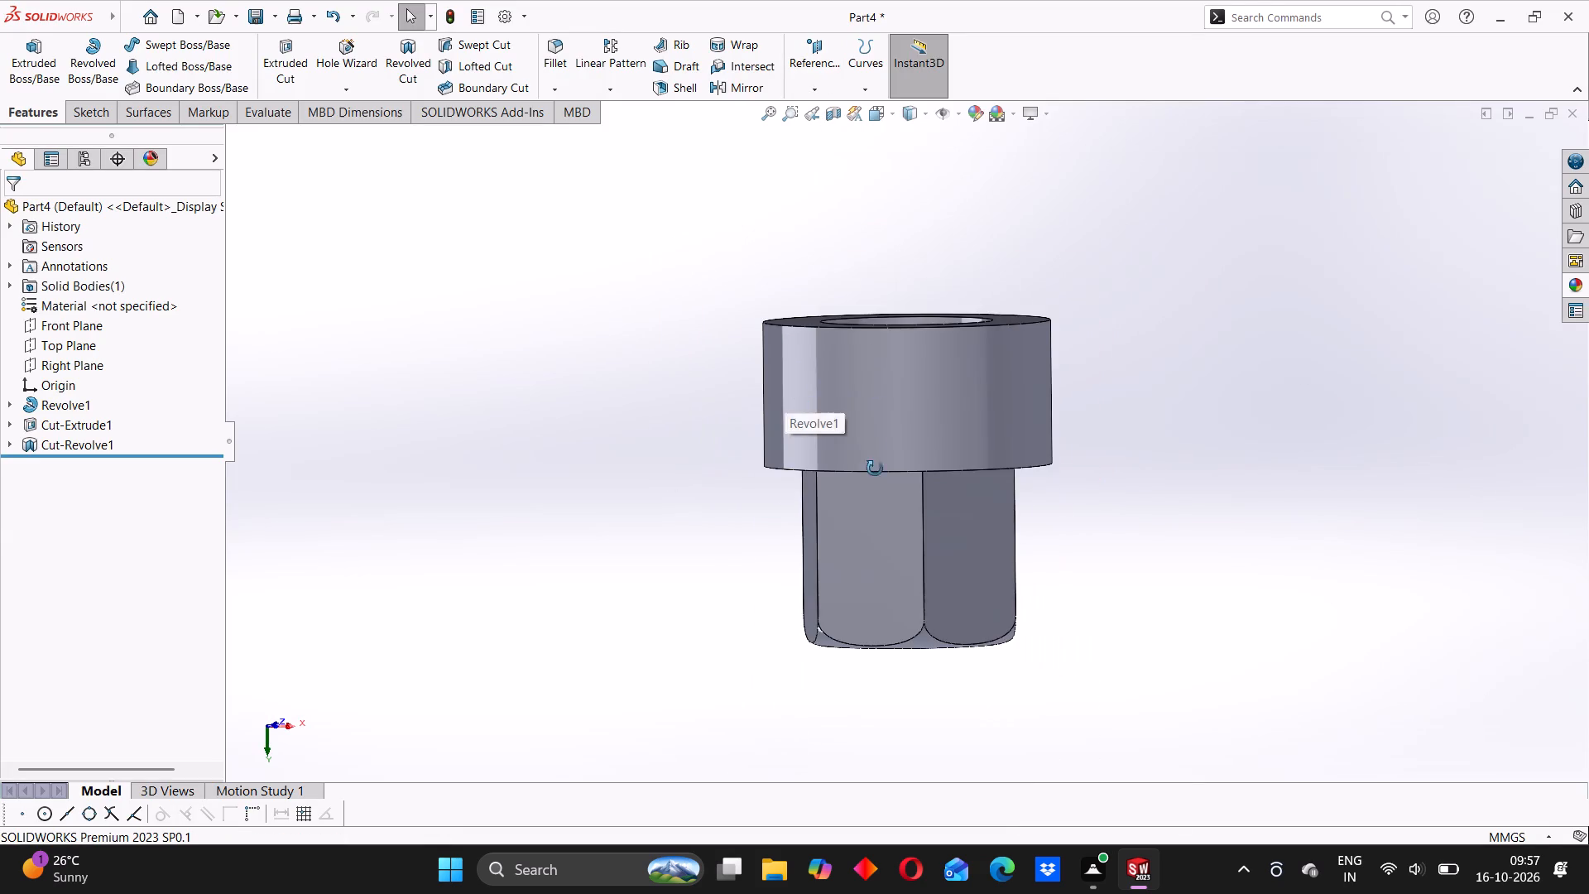
pyautogui.moveTo(875, 469); pyautogui.dragTo(877, 382, button='middle')
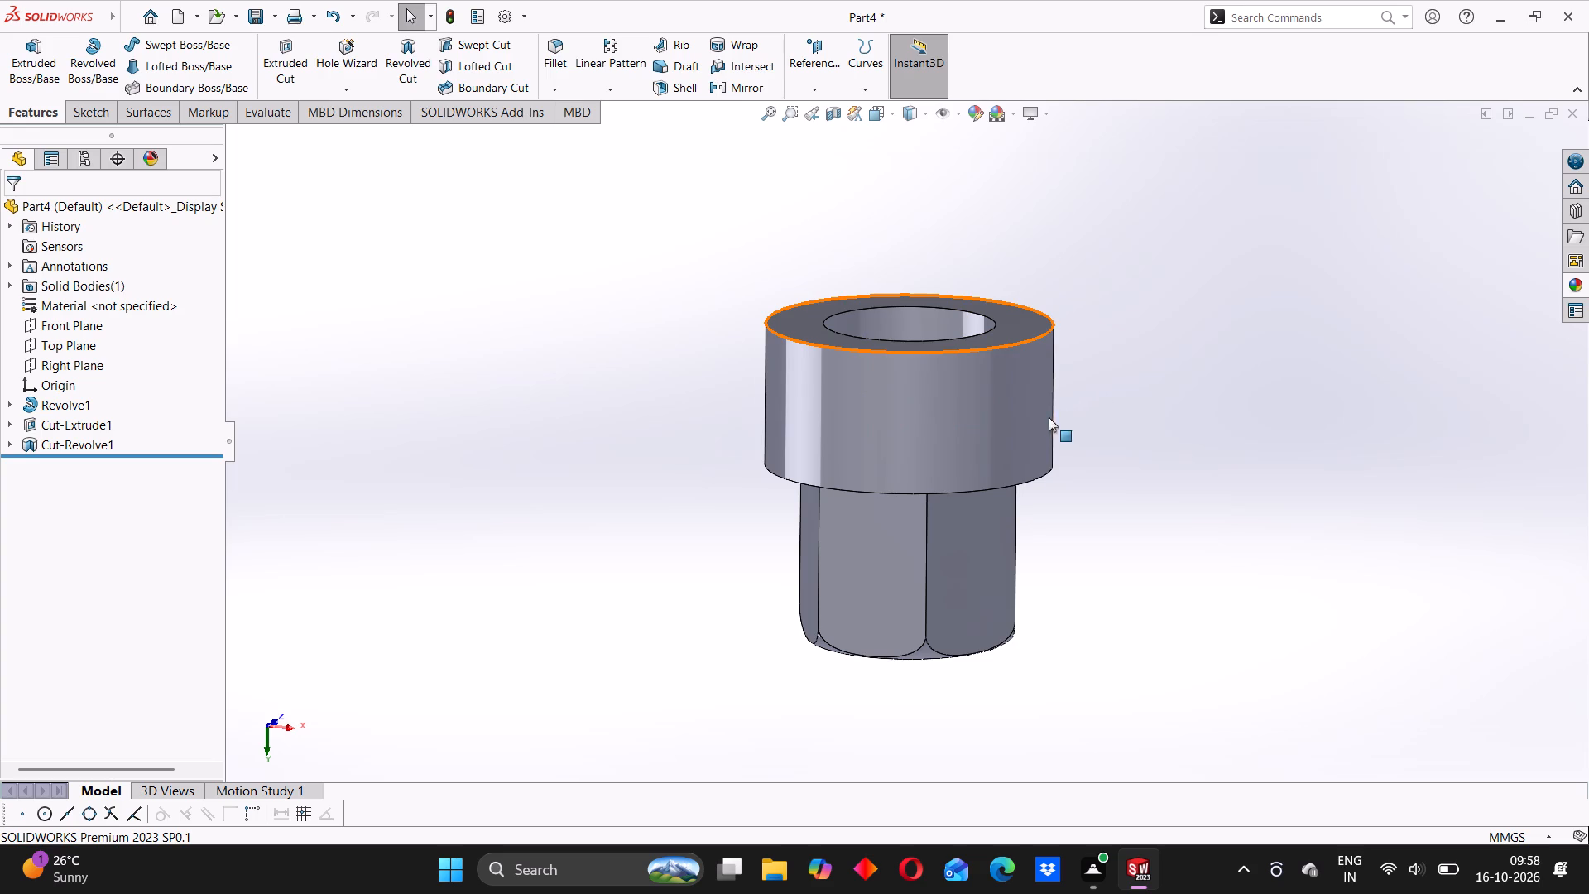
pyautogui.moveTo(1067, 383); pyautogui.dragTo(1016, 523, button='middle')
pyautogui.moveTo(878, 329); pyautogui.dragTo(879, 494, button='middle')
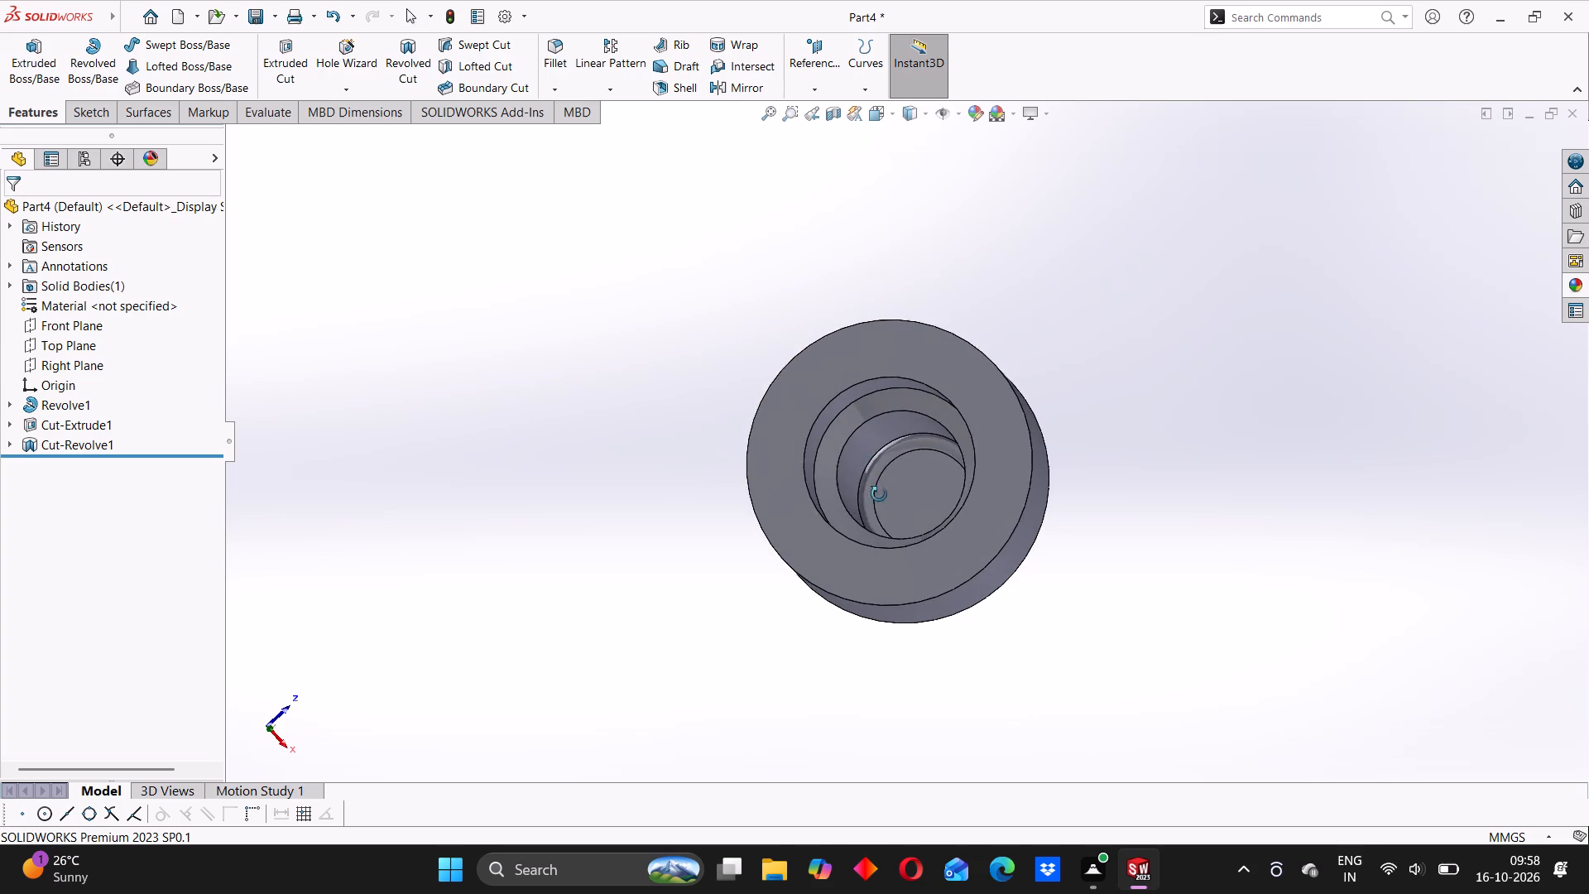
pyautogui.moveTo(879, 494); pyautogui.dragTo(882, 491, button='middle')
pyautogui.click(889, 456)
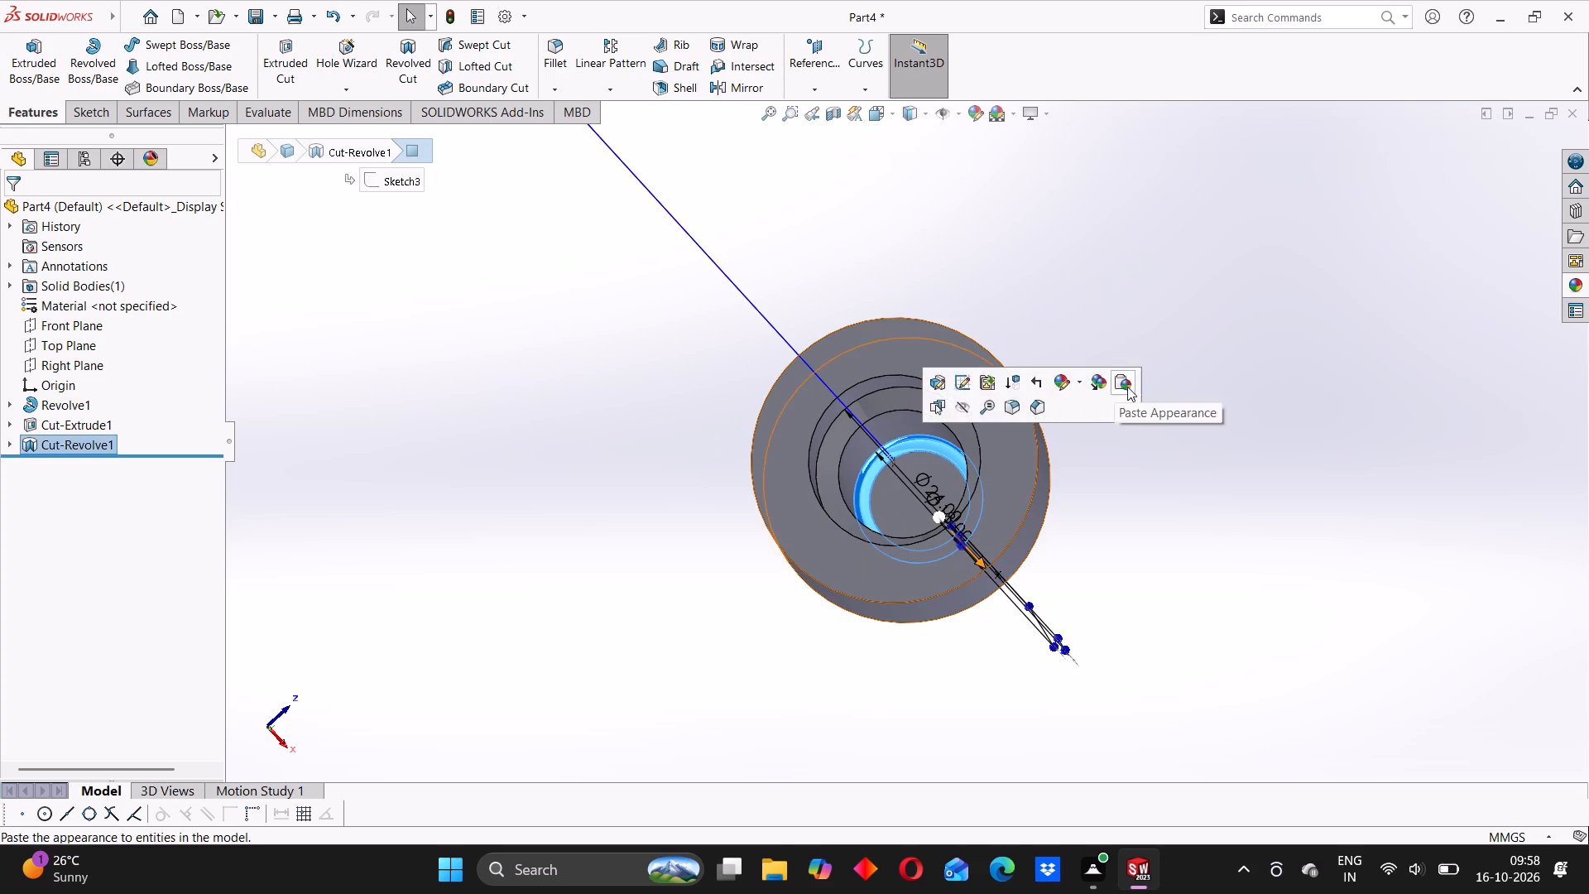
pyautogui.click(1116, 477)
pyautogui.click(856, 415)
pyautogui.click(1129, 483)
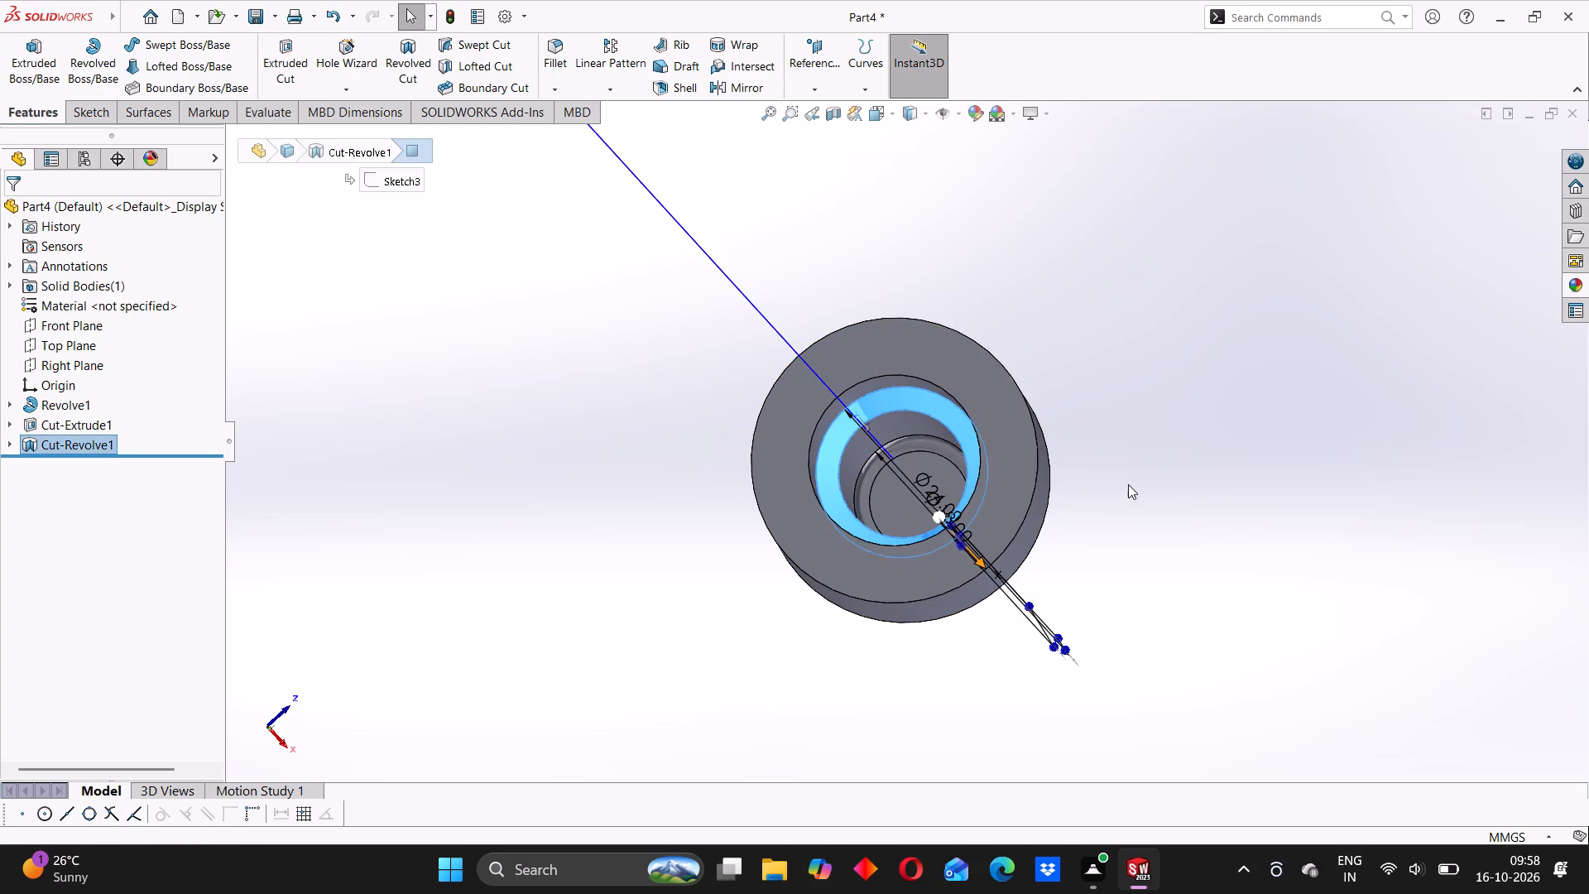
# Examine the part's exterior from several angles, including the cylindrical collar, the hexagonal flats and the rounded closed end.
pyautogui.moveTo(823, 592); pyautogui.dragTo(800, 388, button='middle')
pyautogui.moveTo(784, 519); pyautogui.dragTo(838, 421, button='middle')
pyautogui.scroll(3, 841, 417)
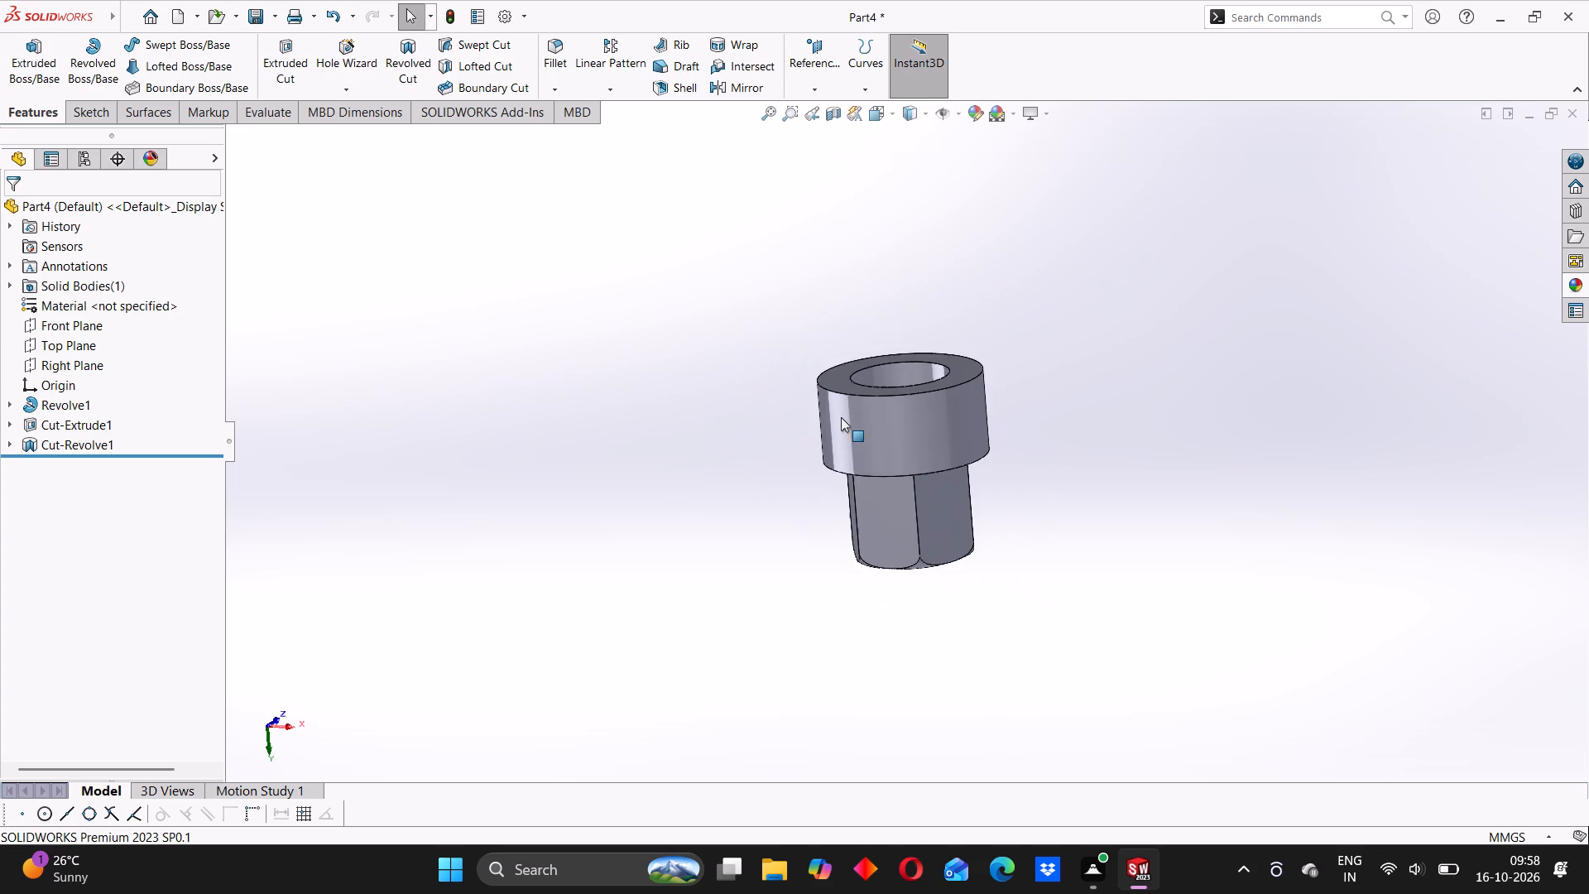
pyautogui.moveTo(817, 501); pyautogui.dragTo(847, 440, button='middle')
pyautogui.scroll(-3, 895, 402)
pyautogui.moveTo(847, 402); pyautogui.dragTo(963, 361, button='middle')
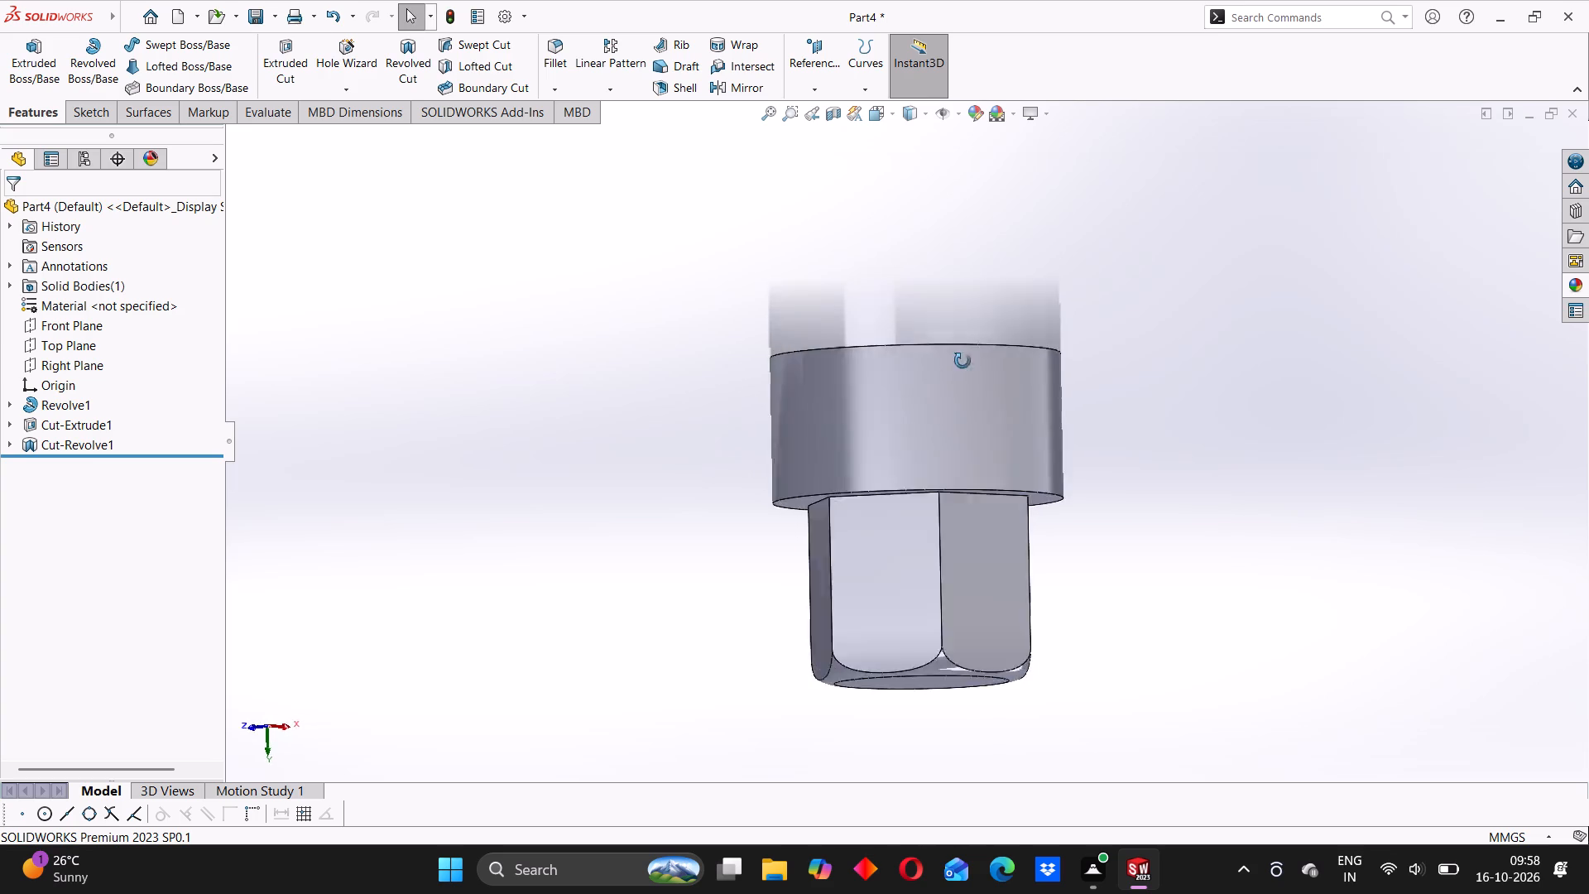
pyautogui.moveTo(963, 361); pyautogui.dragTo(1019, 311, button='middle')
pyautogui.moveTo(958, 387); pyautogui.dragTo(948, 501, button='middle')
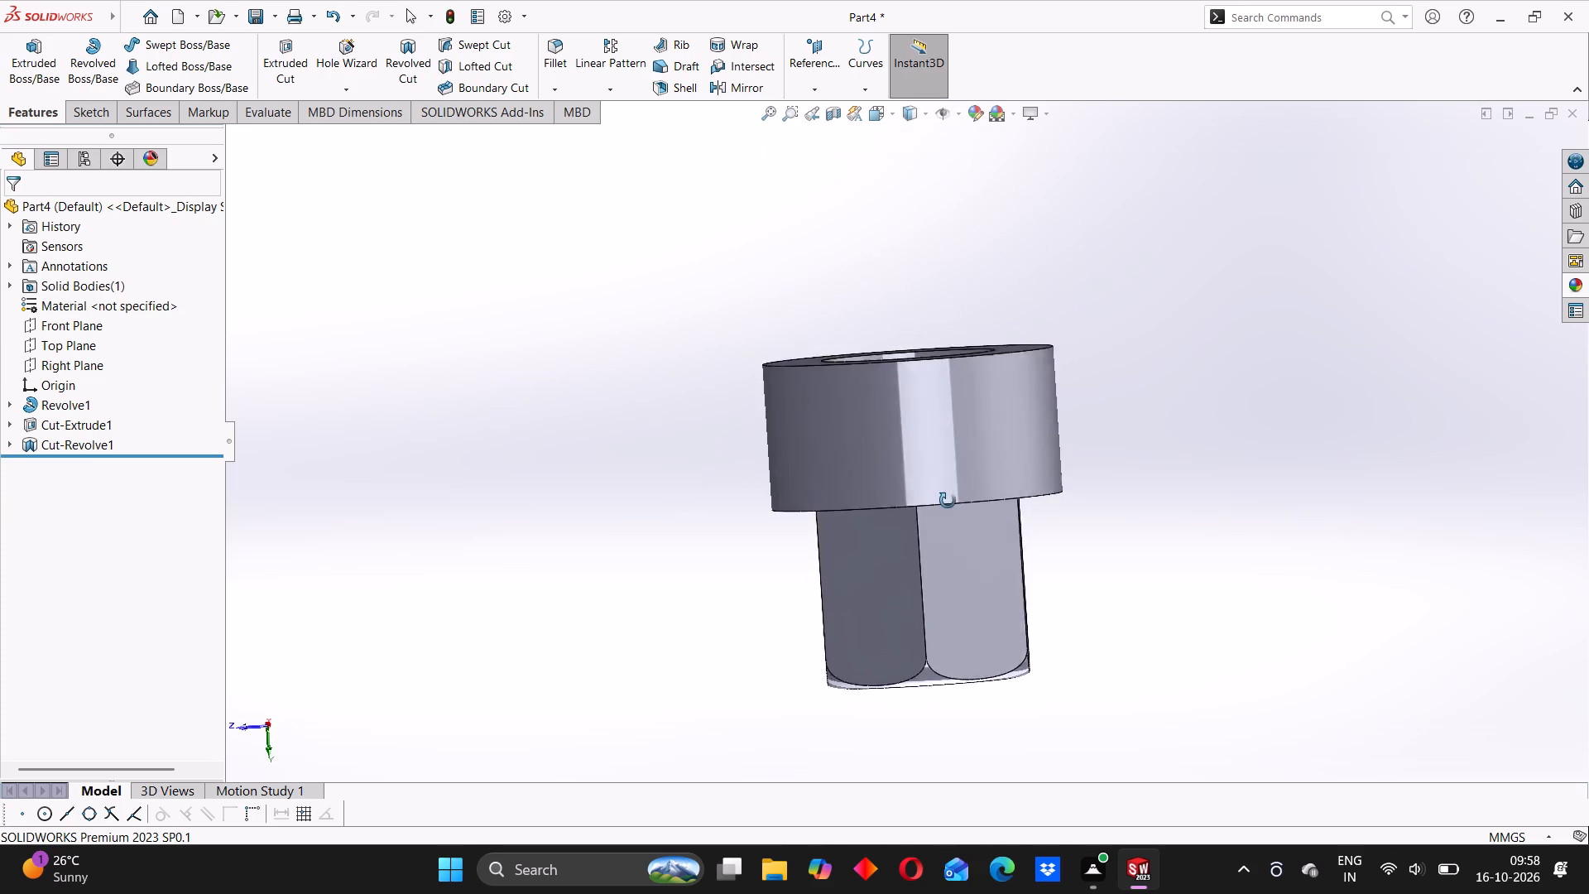
pyautogui.moveTo(948, 501); pyautogui.dragTo(859, 466, button='middle')
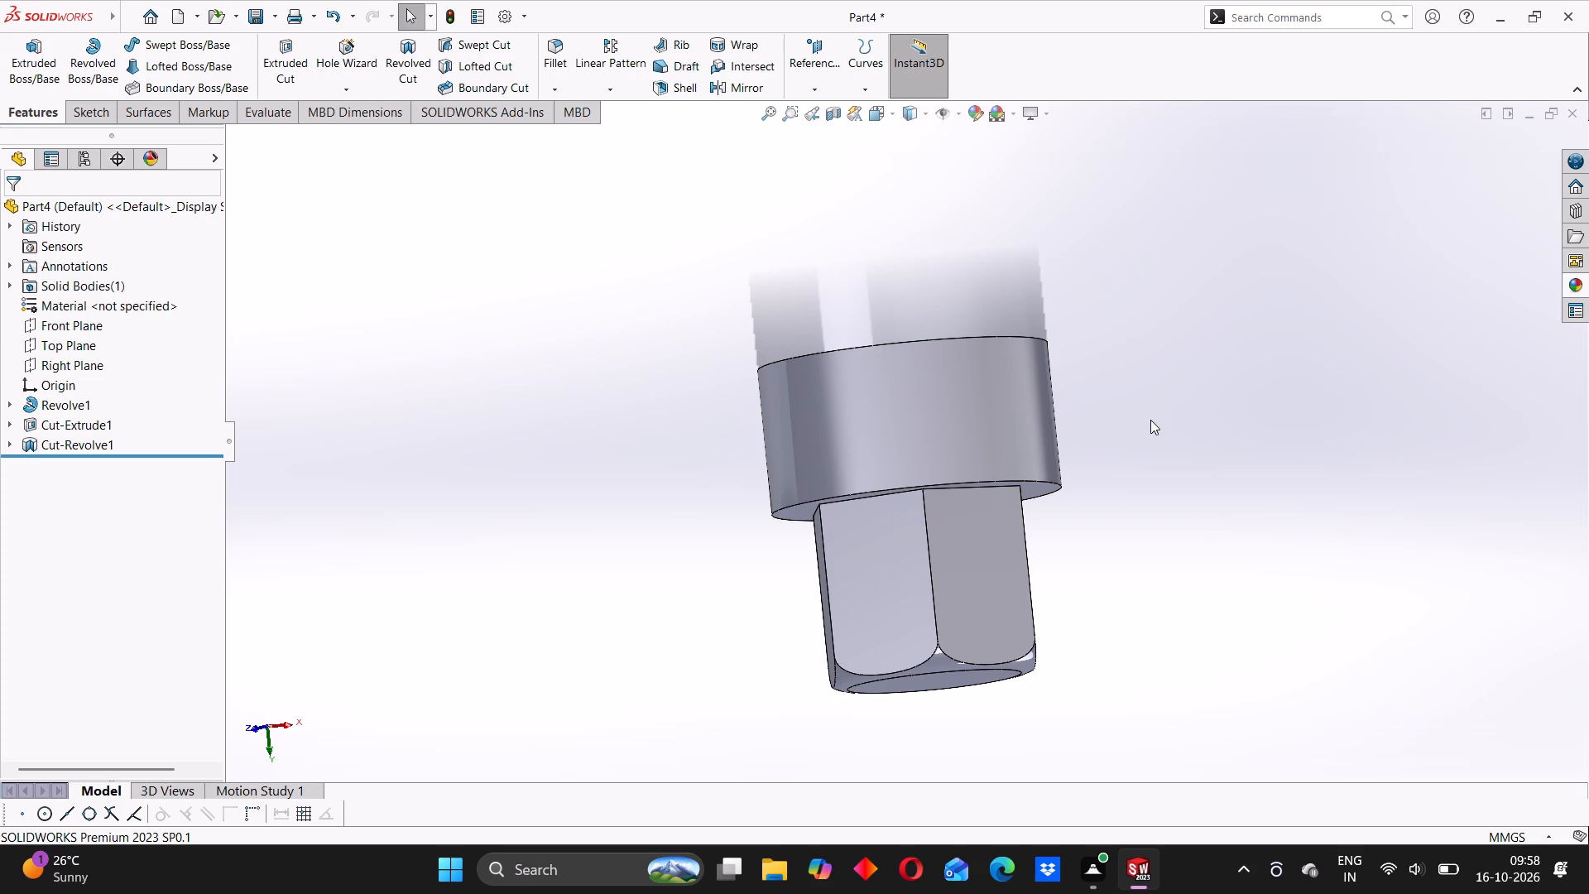
pyautogui.moveTo(1271, 438); pyautogui.dragTo(1122, 456, button='middle')
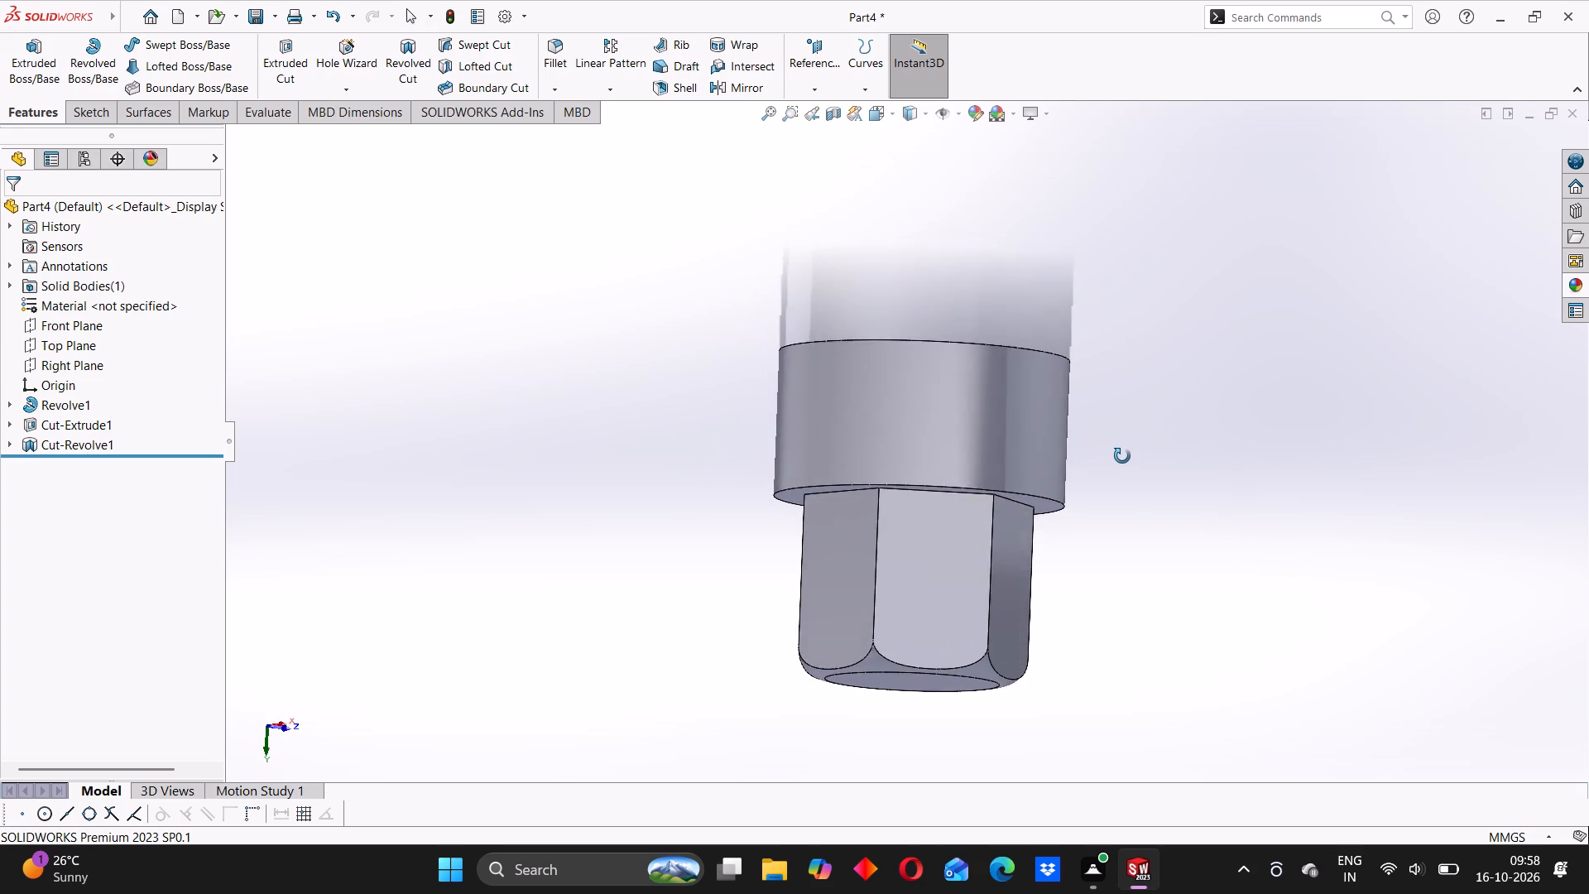
pyautogui.moveTo(1122, 456); pyautogui.dragTo(1156, 482, button='middle')
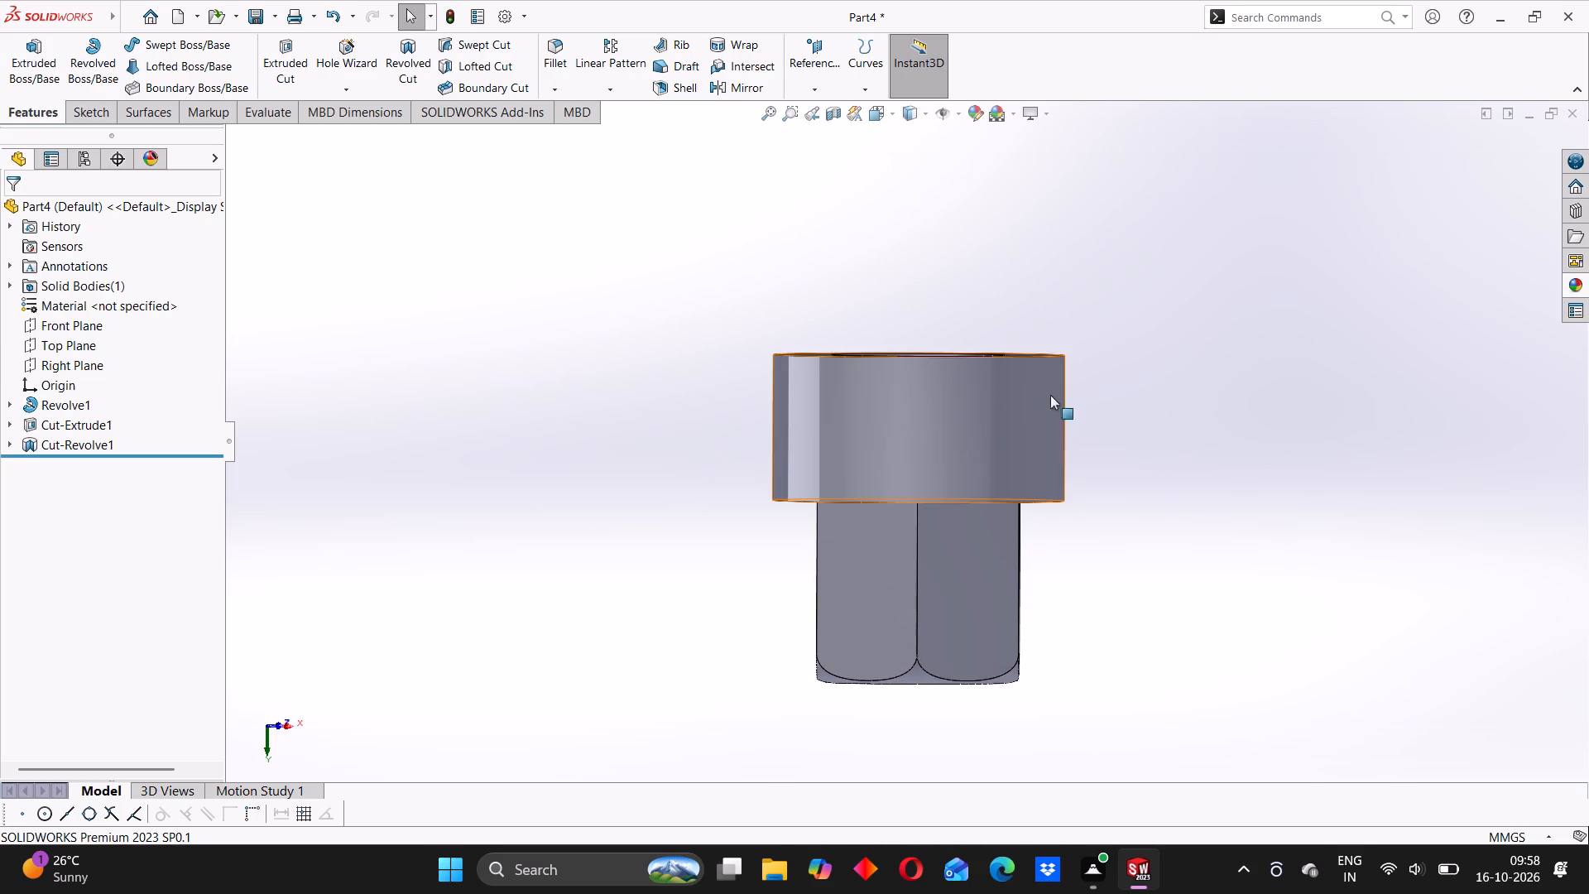
pyautogui.moveTo(931, 354); pyautogui.dragTo(878, 576, button='middle')
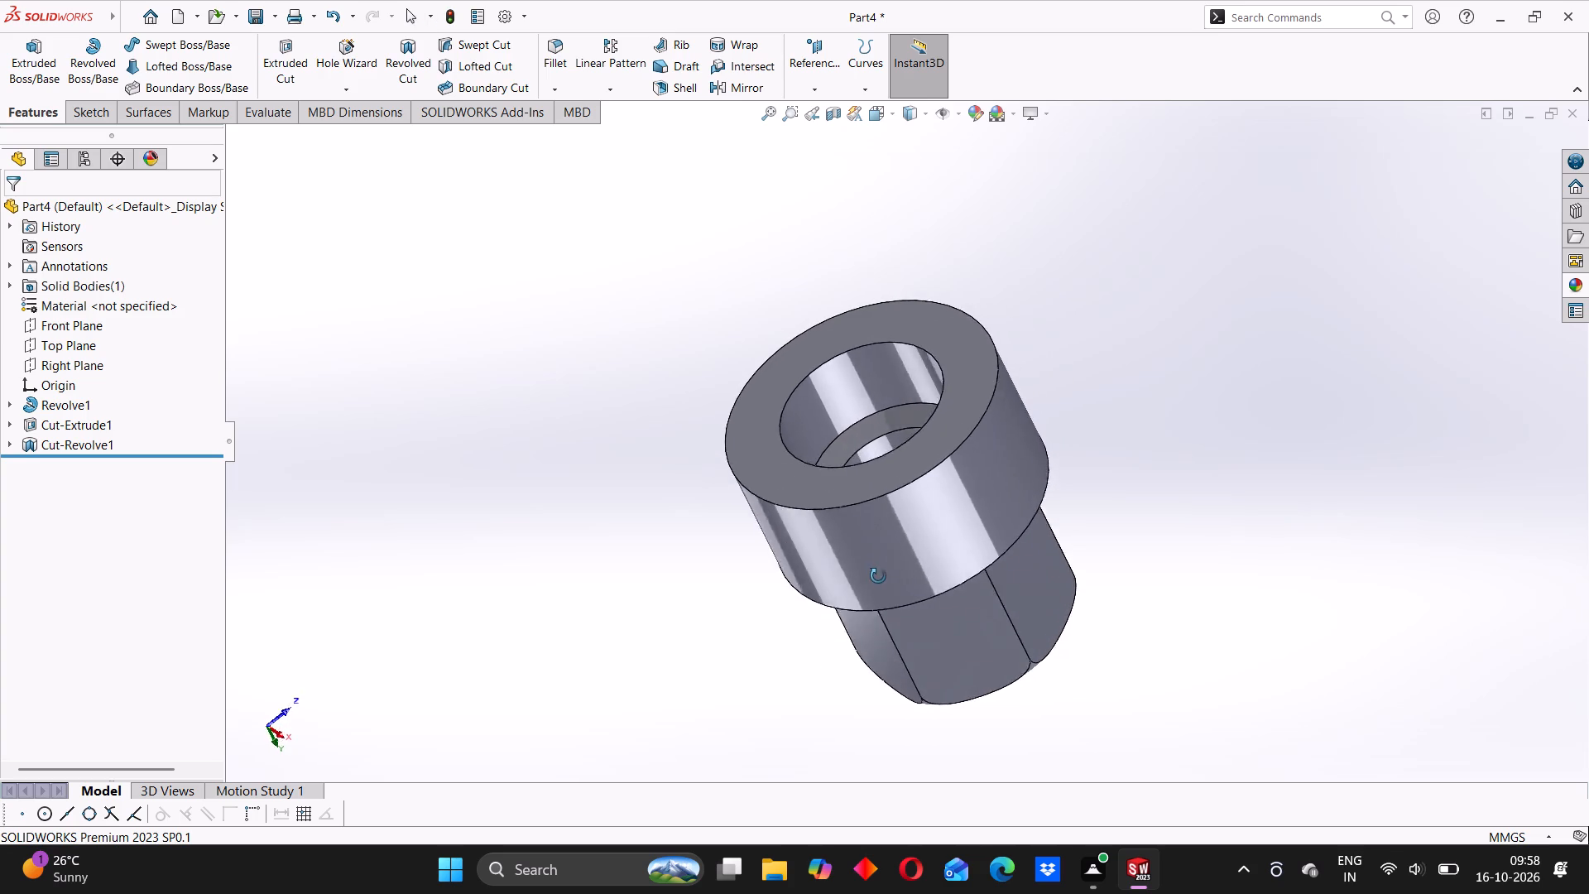
pyautogui.moveTo(878, 576); pyautogui.dragTo(942, 418, button='middle')
pyautogui.moveTo(889, 504); pyautogui.dragTo(852, 409, button='middle')
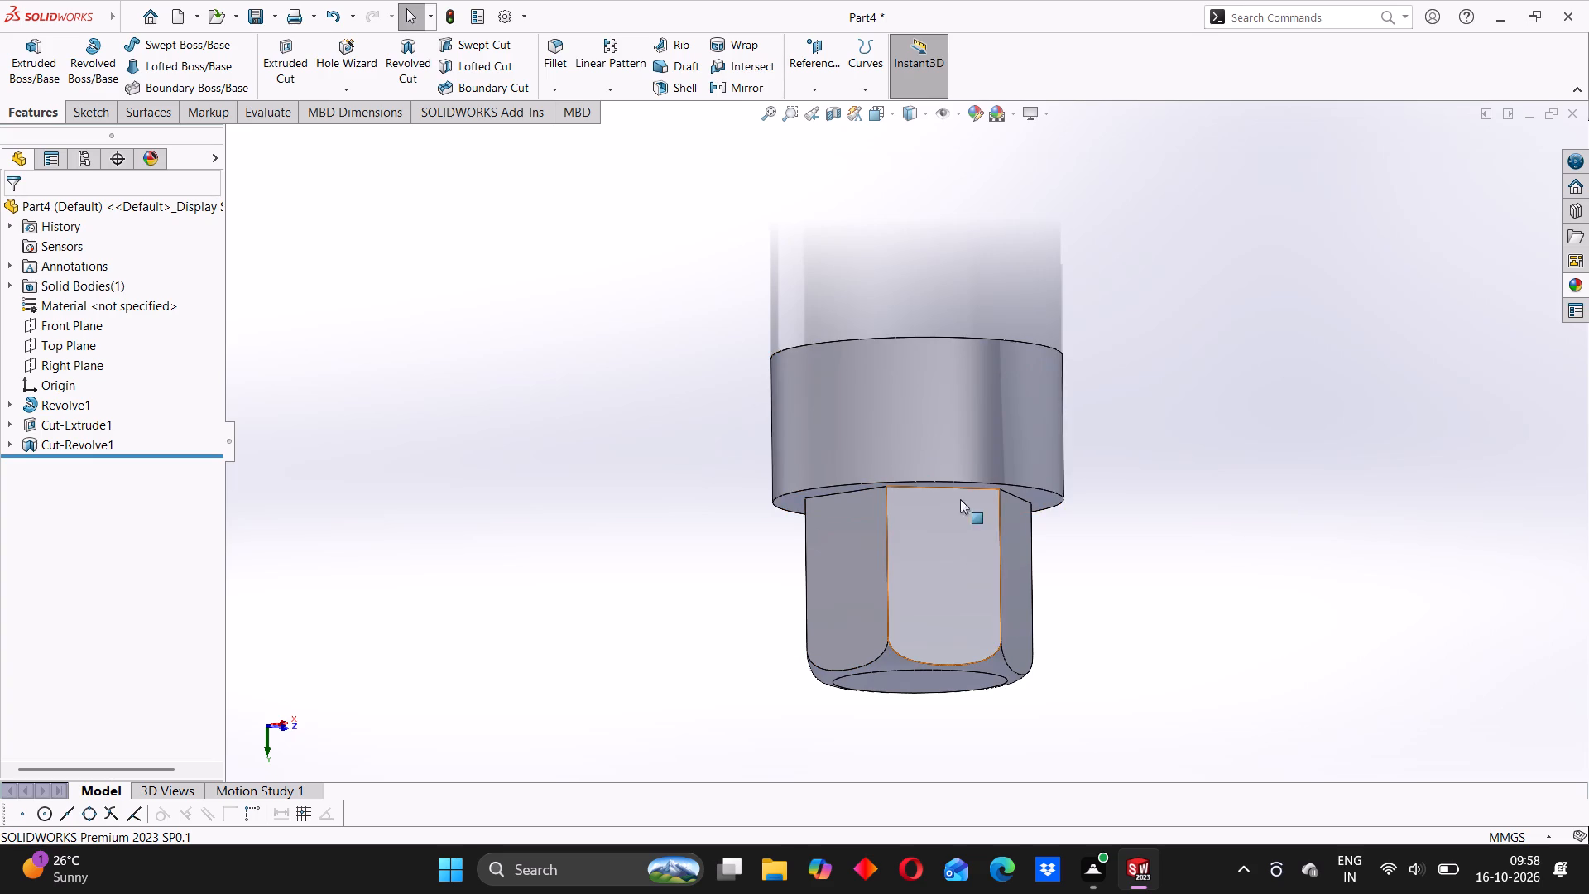
pyautogui.moveTo(948, 549); pyautogui.dragTo(930, 441, button='middle')
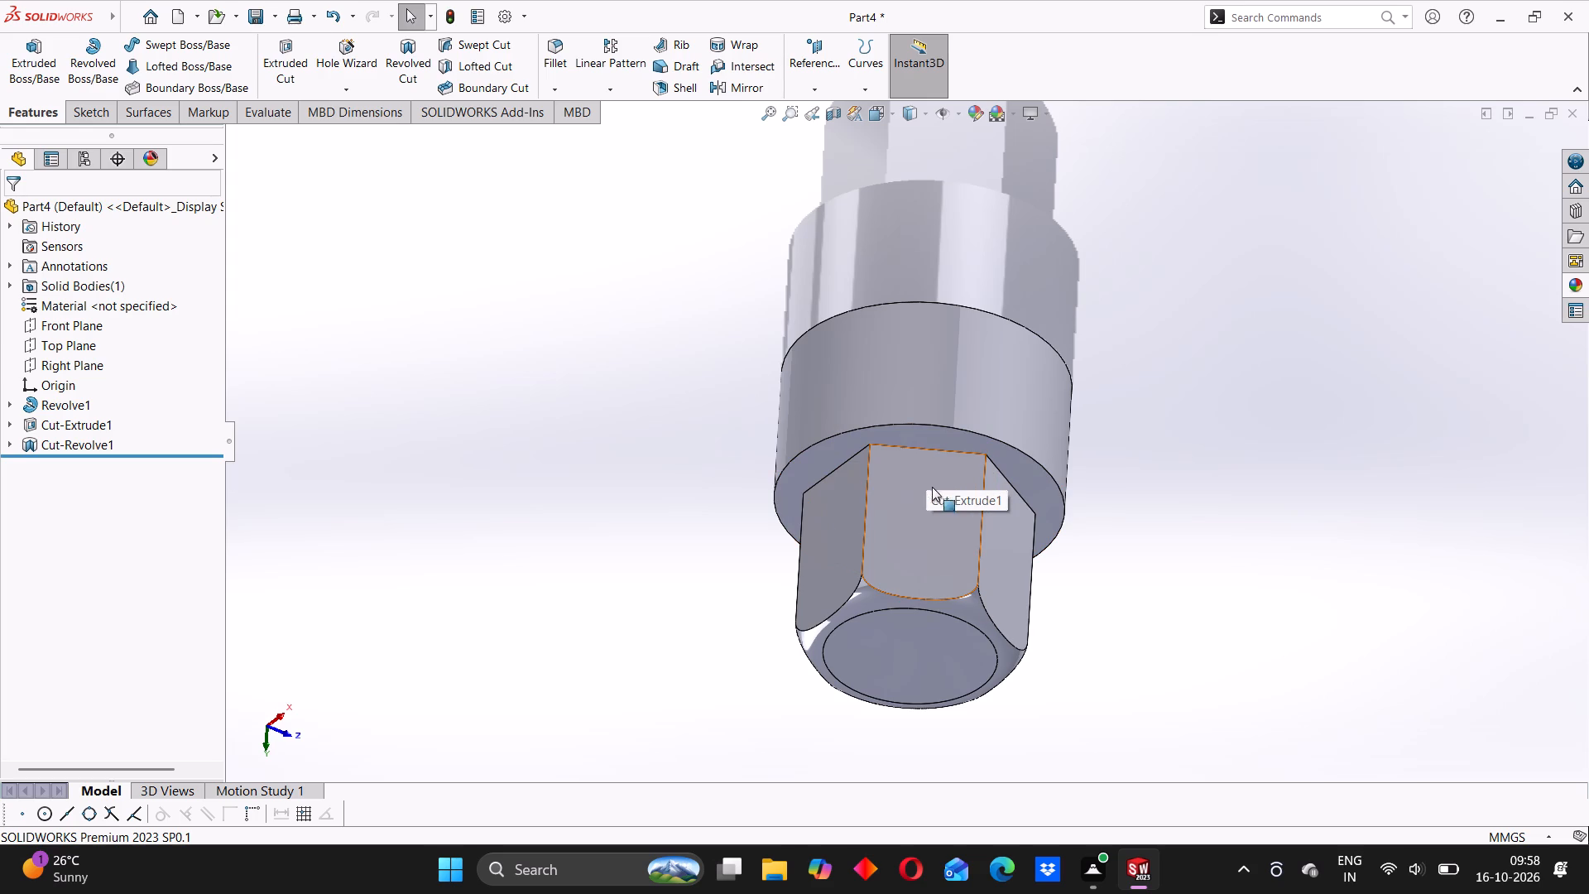
pyautogui.scroll(-1, 922, 395)
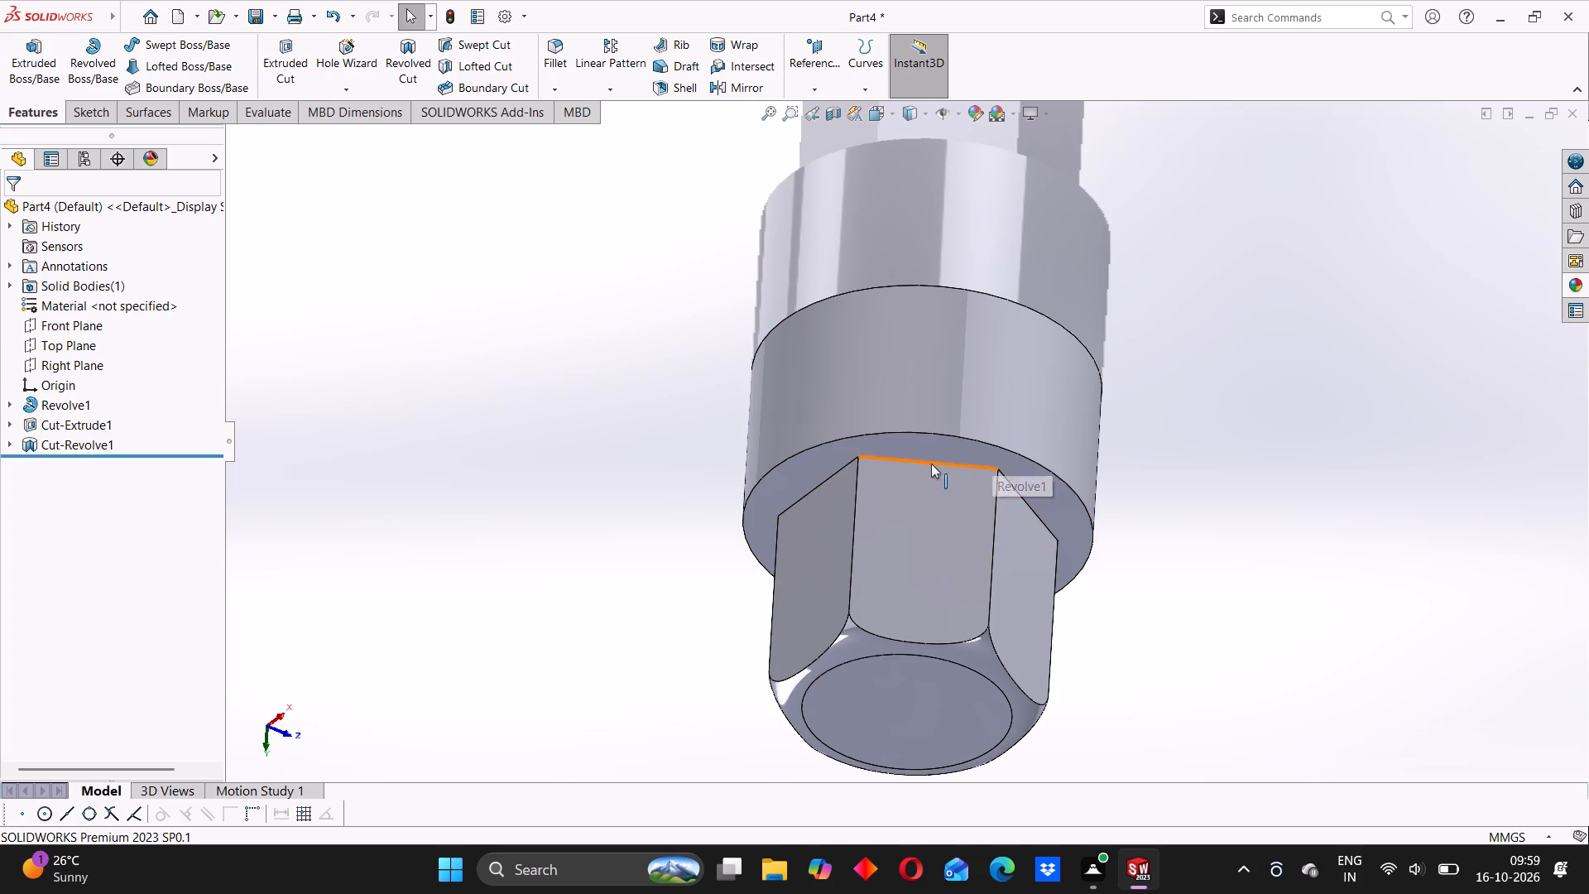
pyautogui.moveTo(905, 492); pyautogui.dragTo(905, 437, button='middle')
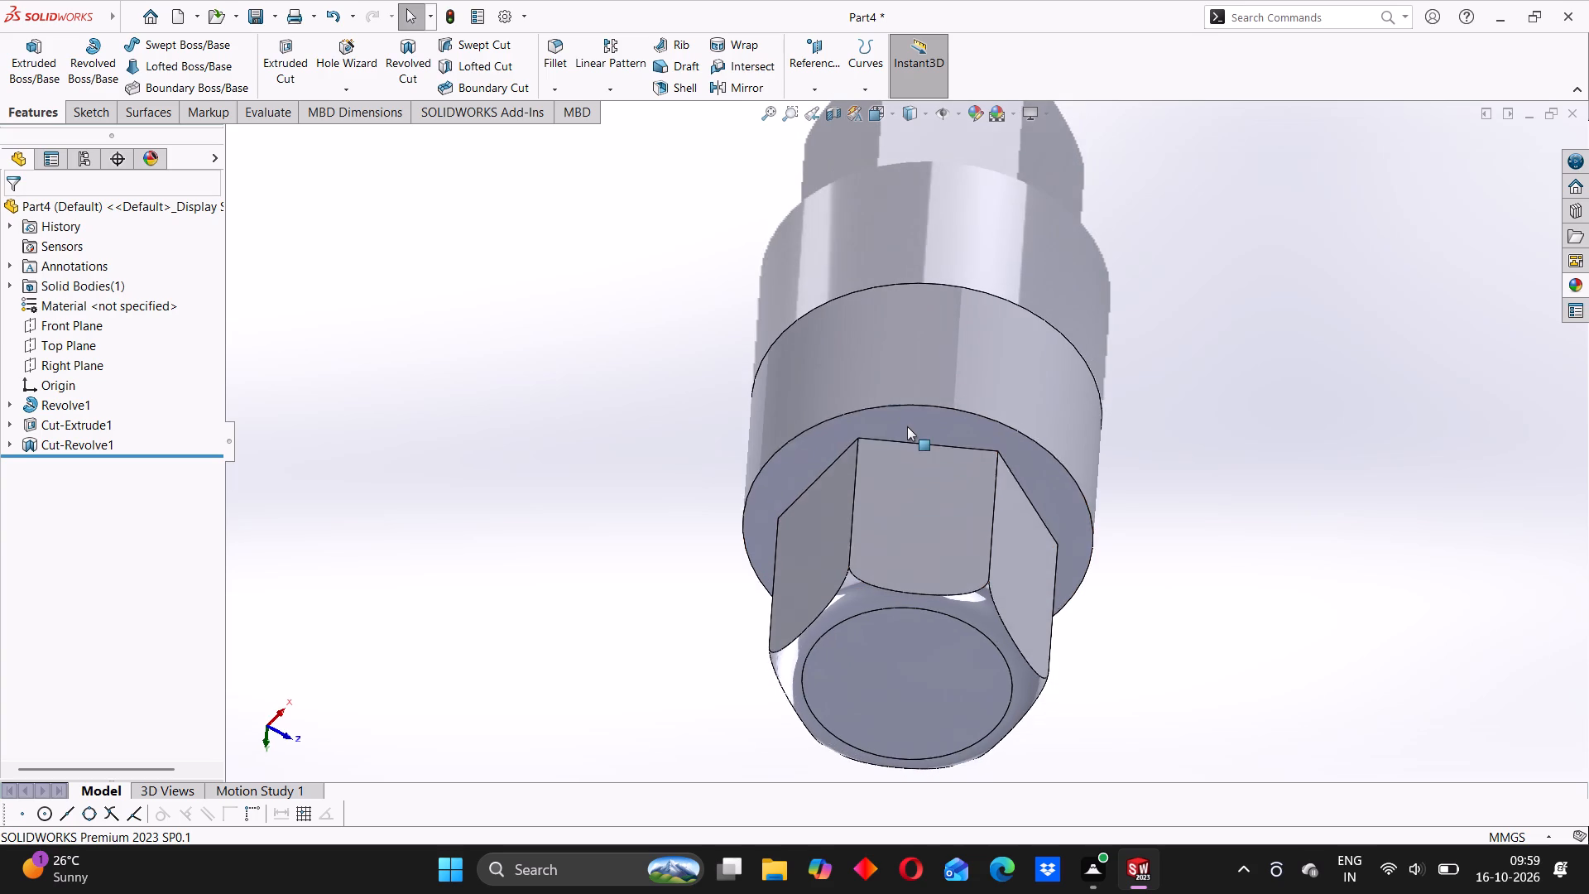
pyautogui.scroll(3, 907, 425)
pyautogui.scroll(-1, 945, 460)
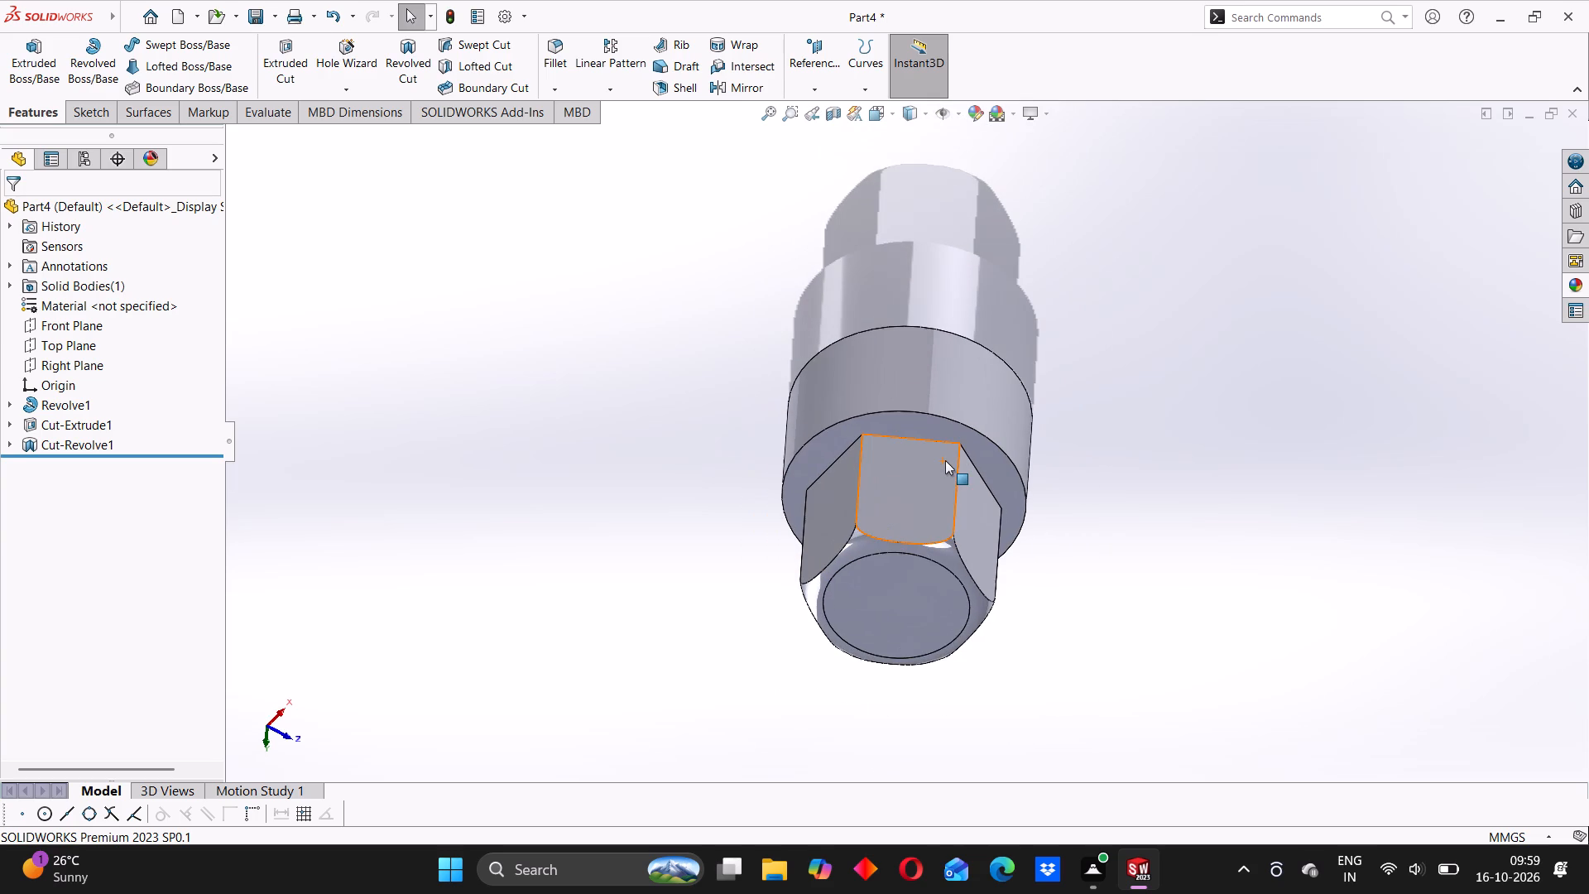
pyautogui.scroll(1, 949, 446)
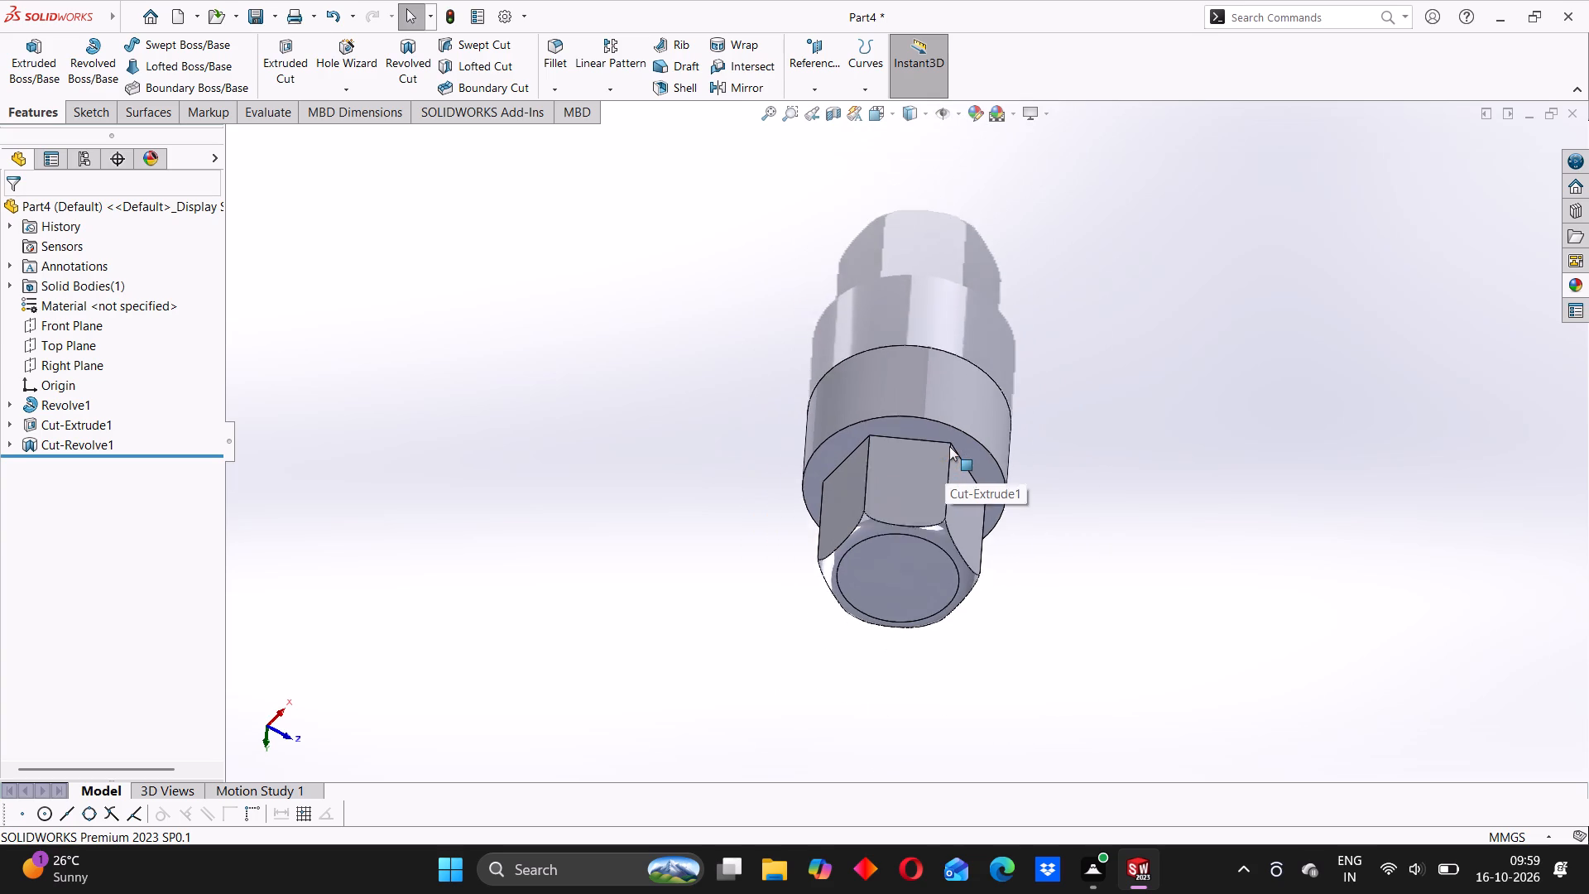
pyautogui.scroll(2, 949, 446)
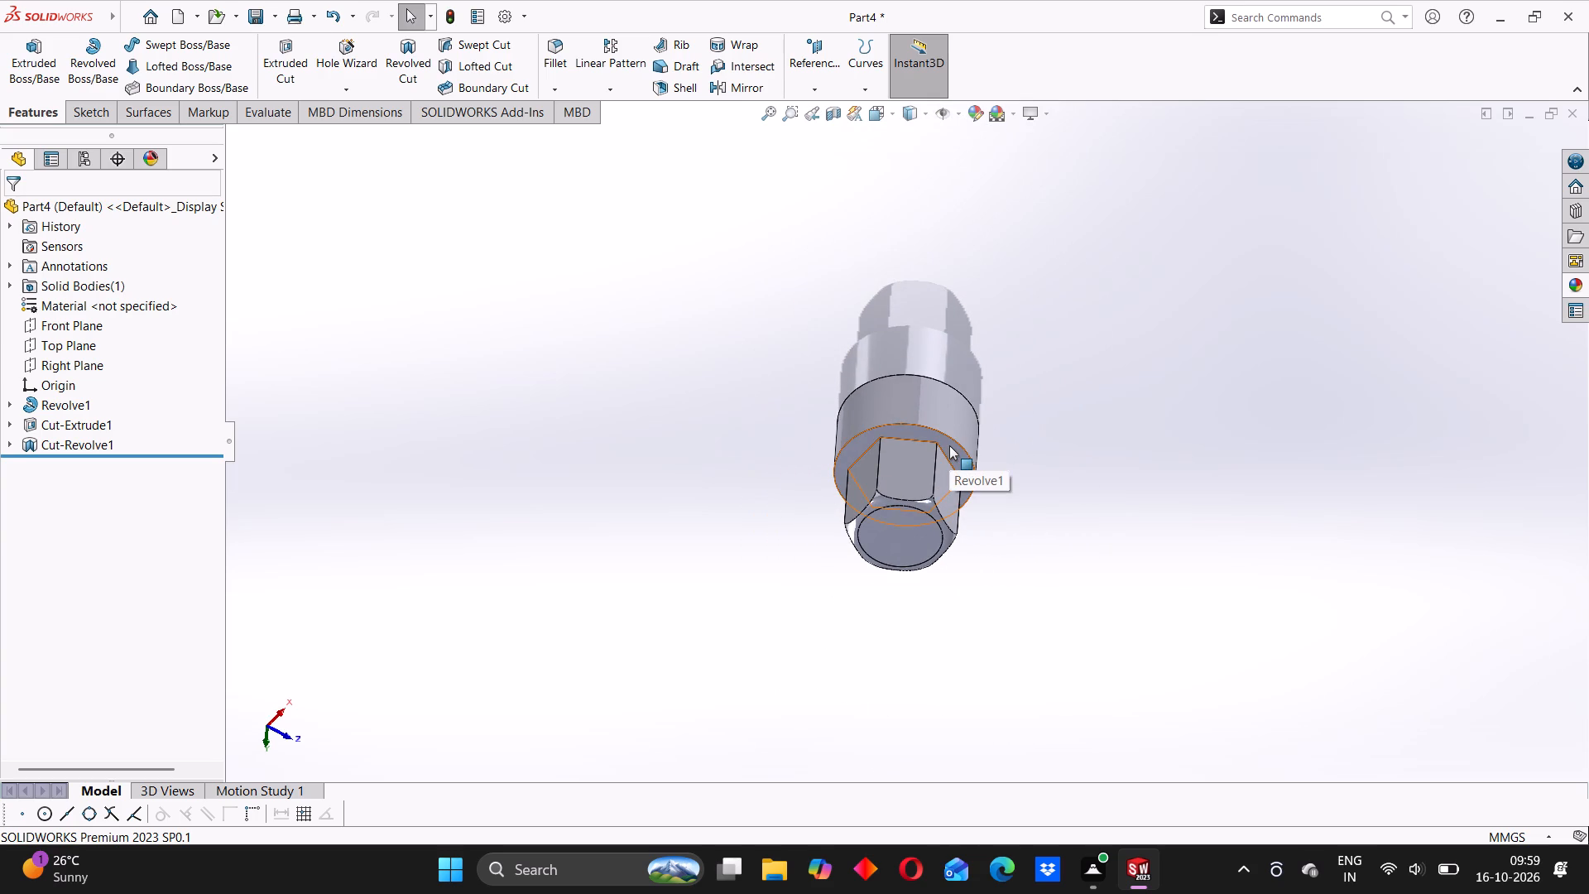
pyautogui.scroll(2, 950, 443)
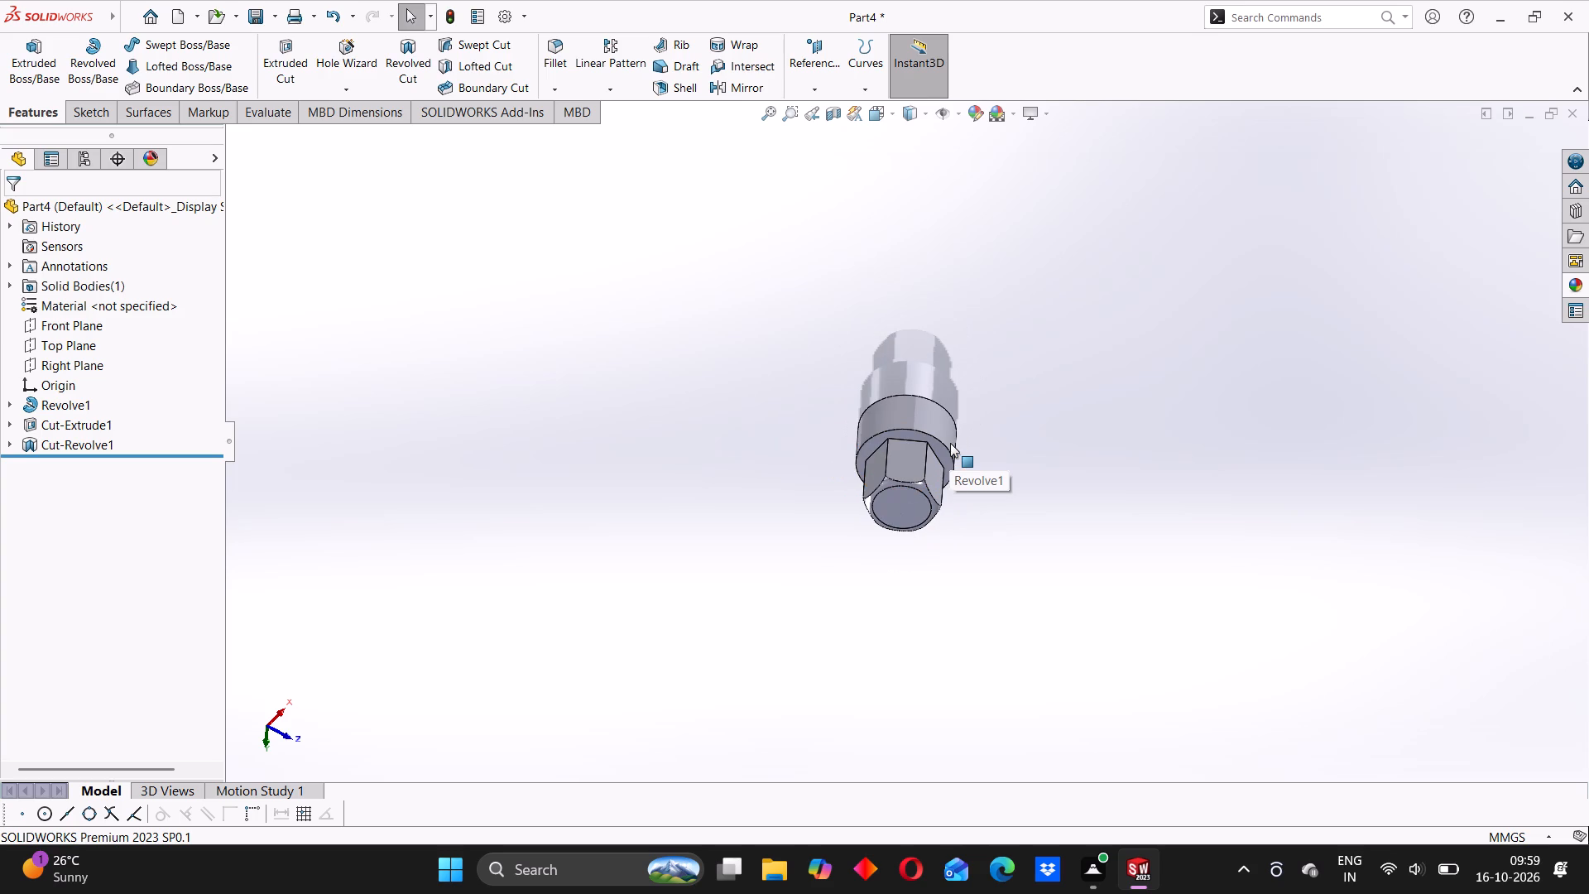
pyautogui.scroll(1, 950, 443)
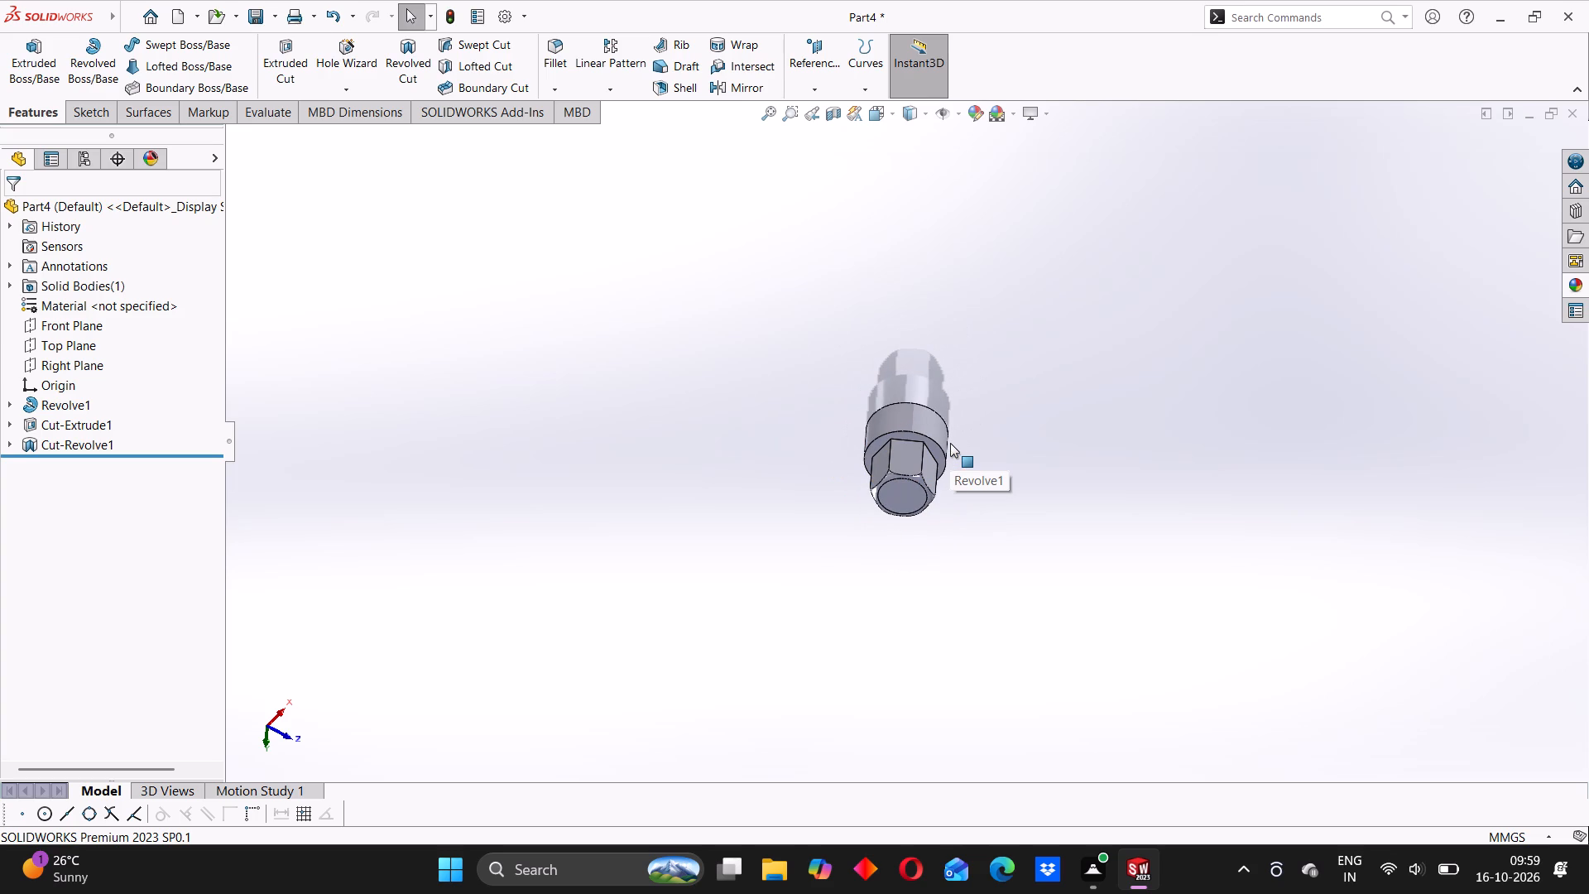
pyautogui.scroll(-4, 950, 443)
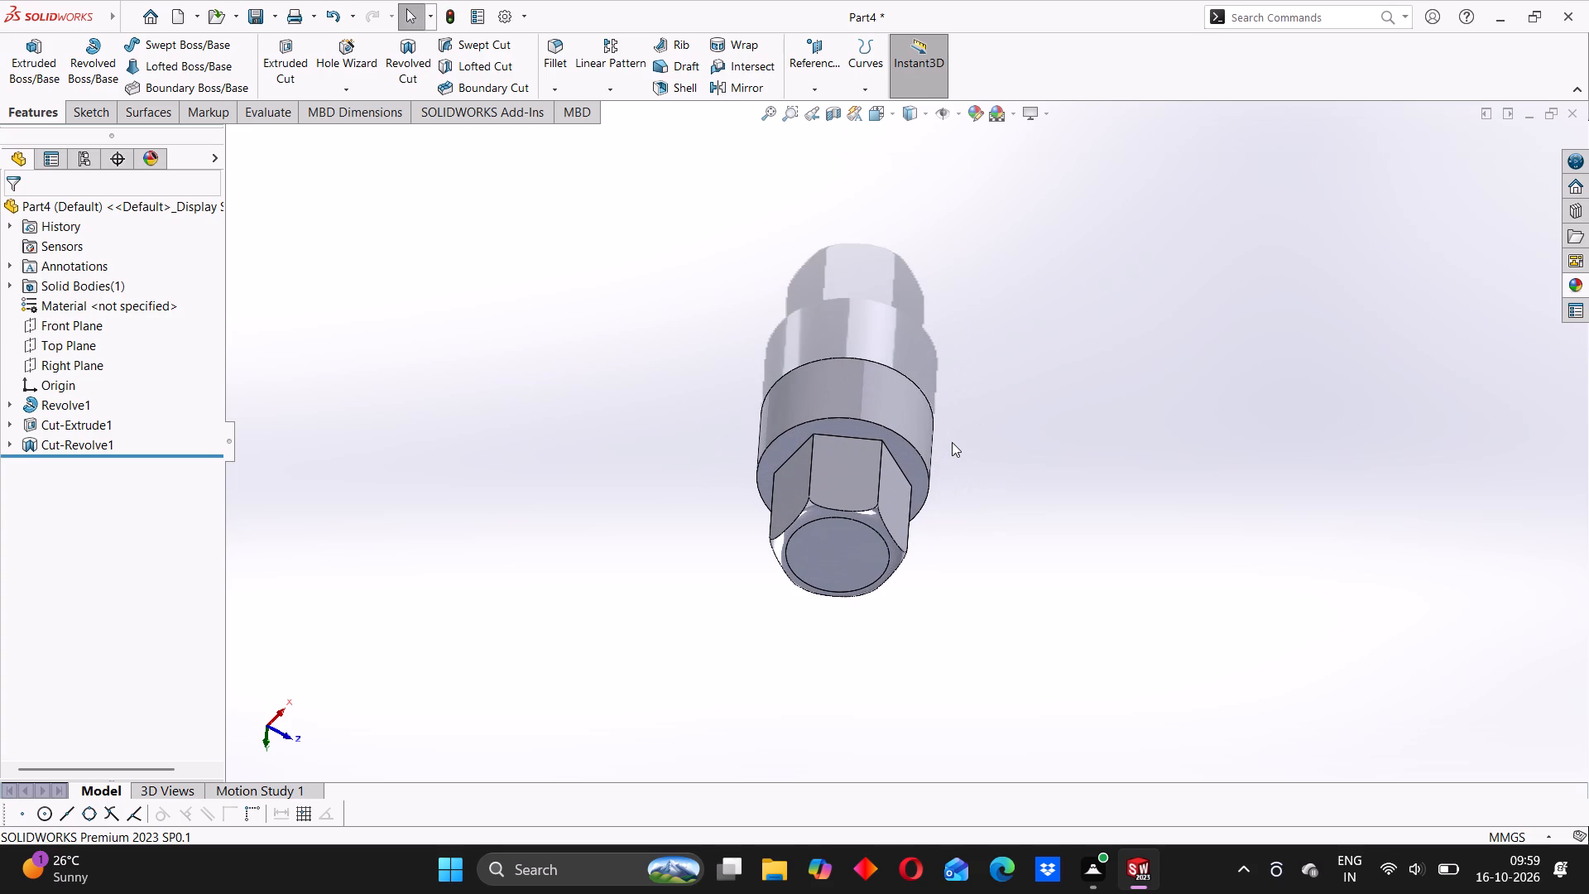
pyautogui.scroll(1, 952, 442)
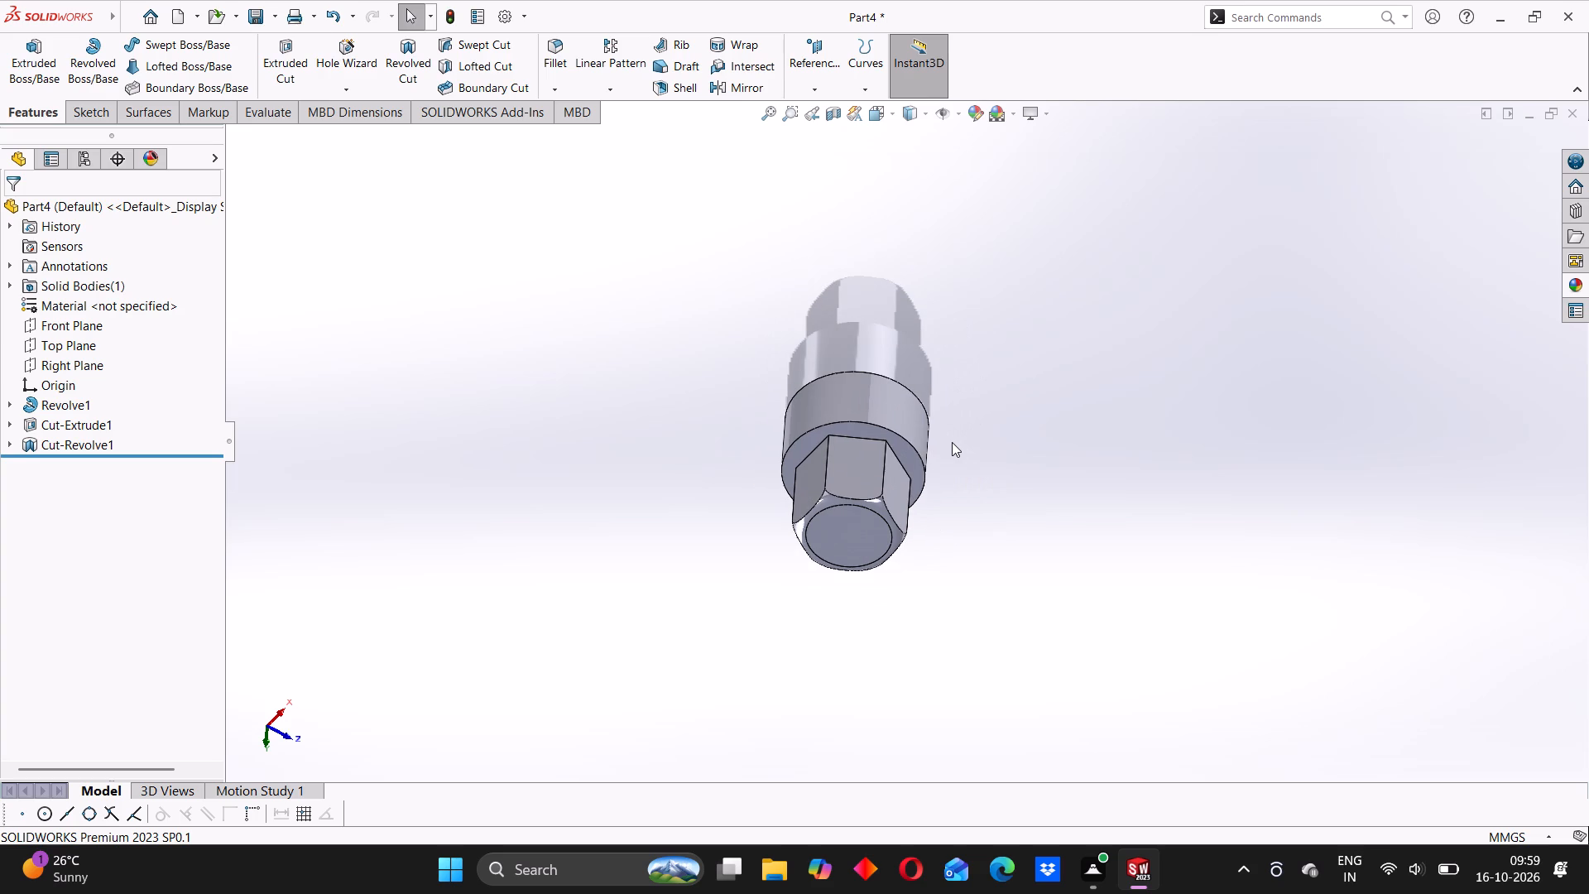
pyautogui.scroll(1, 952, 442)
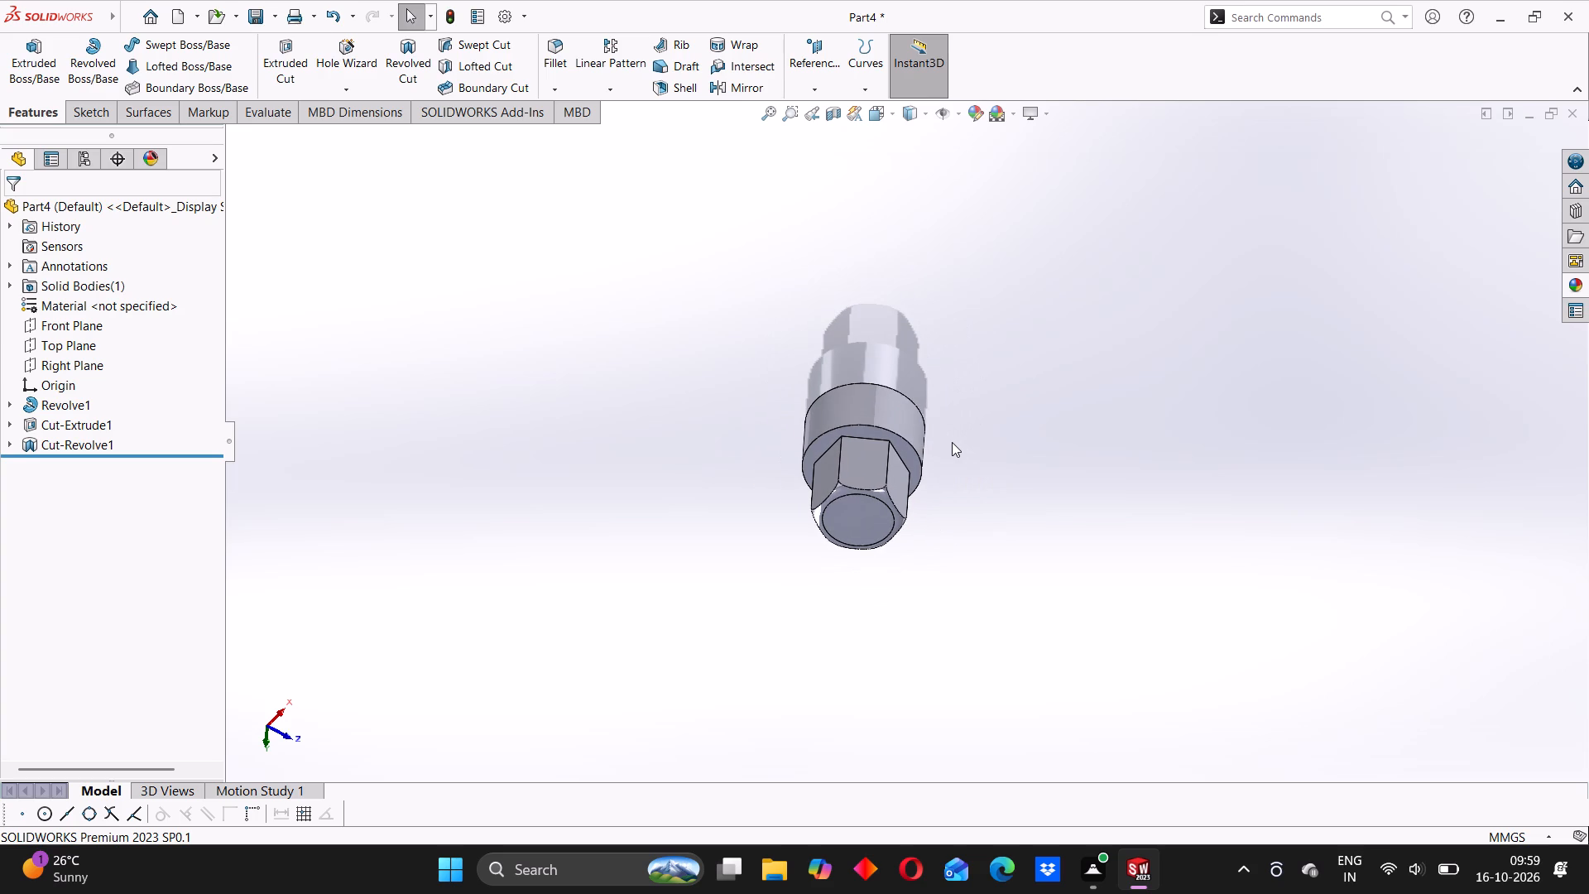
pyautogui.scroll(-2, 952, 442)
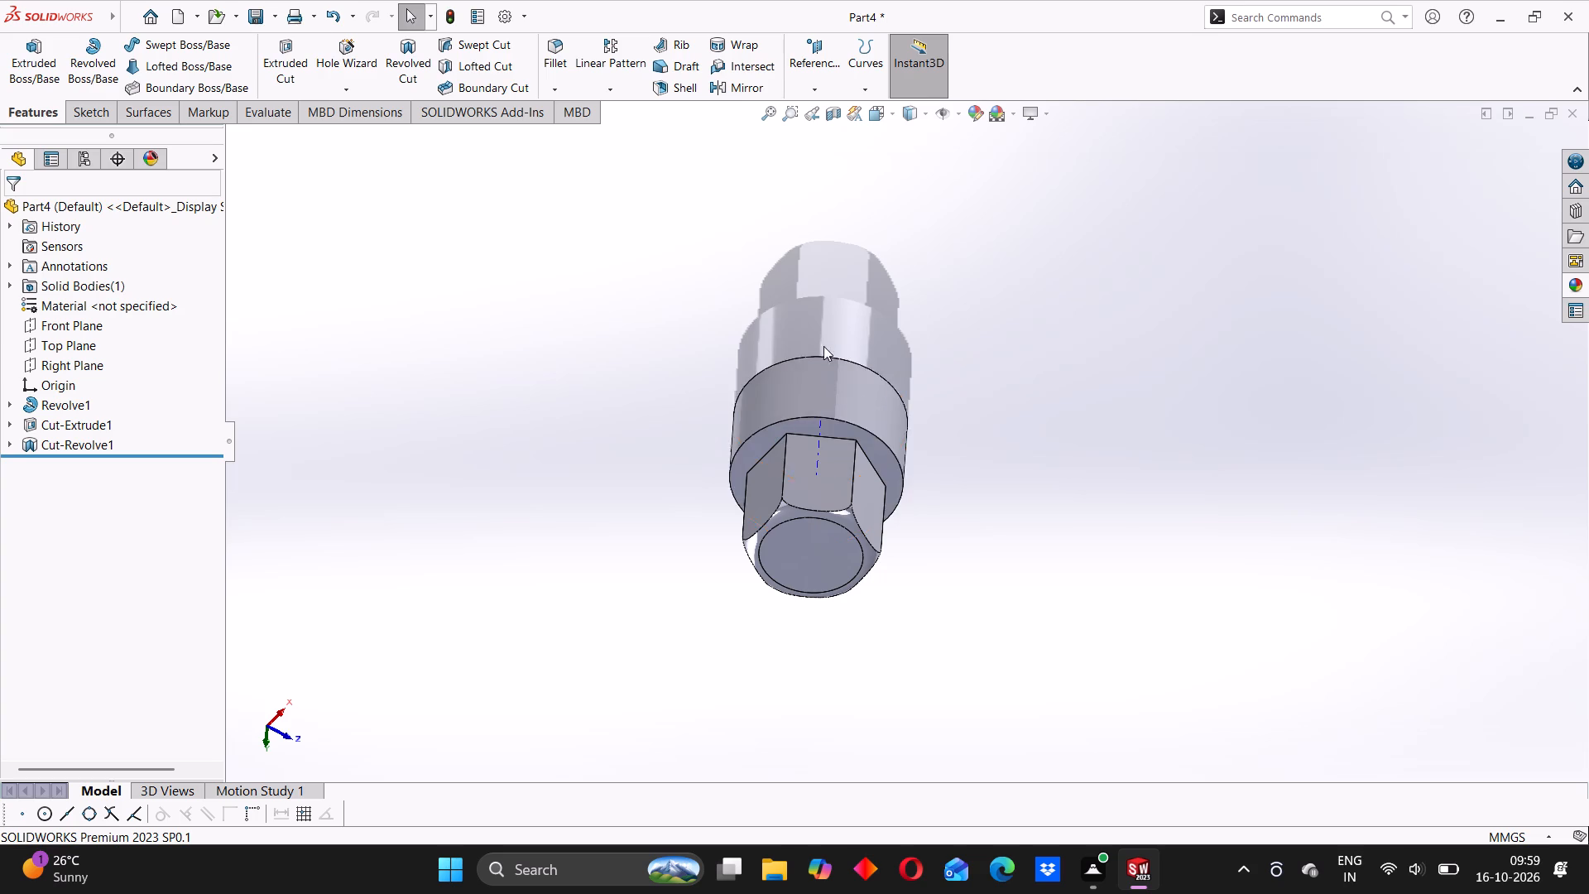
# Apply a yellow colour appearance from the standard swatches to the part's whole solid body.
pyautogui.moveTo(823, 346); pyautogui.dragTo(847, 526, button='middle')
pyautogui.moveTo(845, 397); pyautogui.dragTo(843, 559, button='middle')
pyautogui.scroll(-3, 842, 440)
pyautogui.moveTo(823, 538); pyautogui.dragTo(810, 468, button='middle')
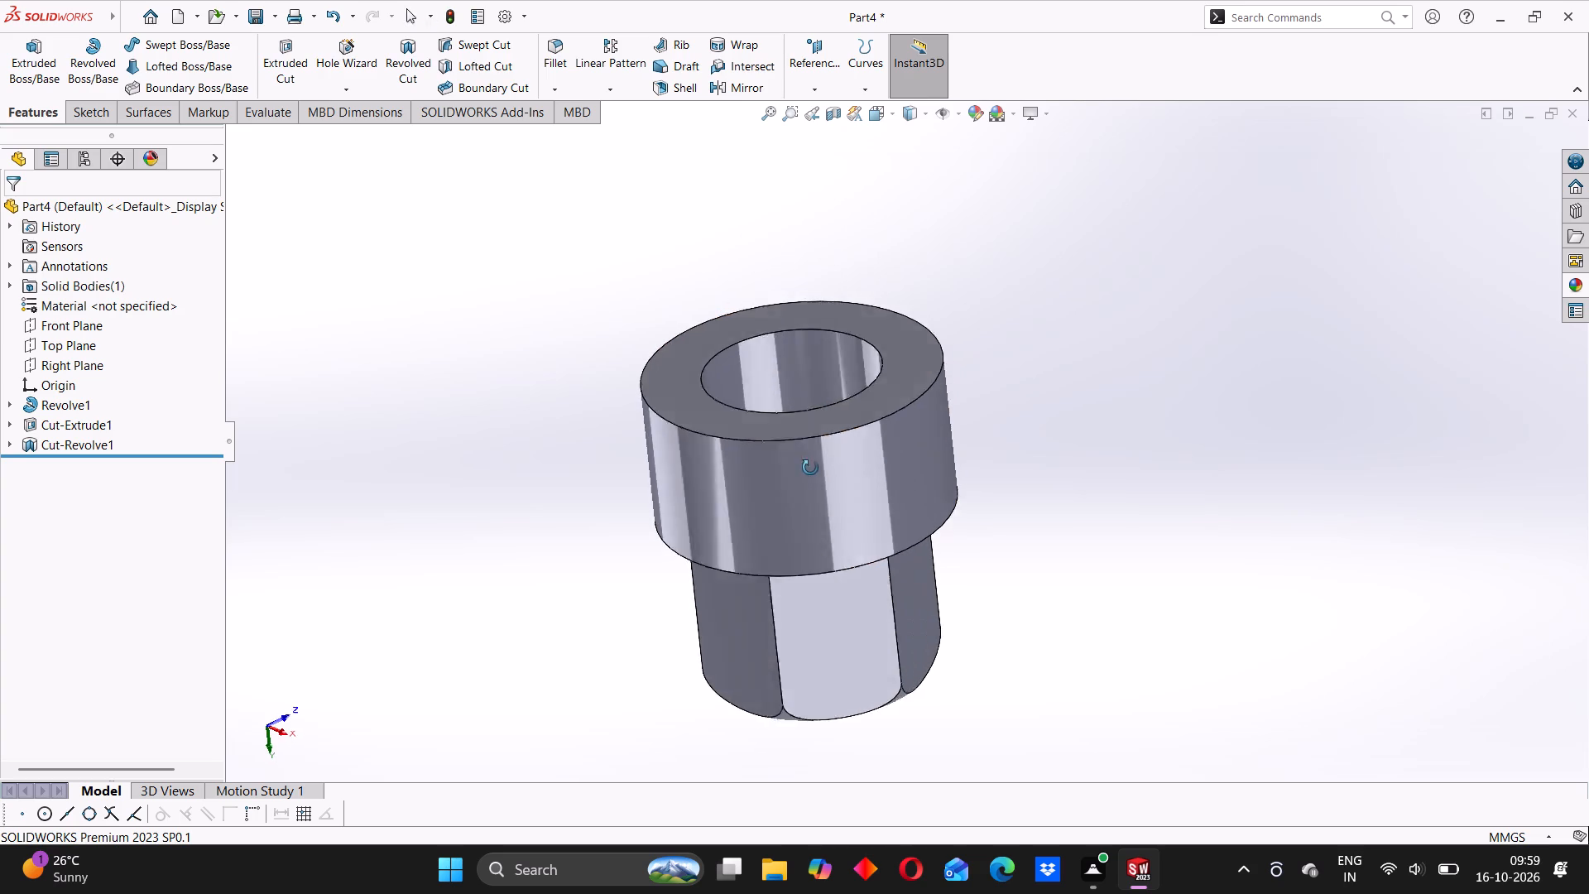
pyautogui.moveTo(810, 468); pyautogui.dragTo(809, 460, button='middle')
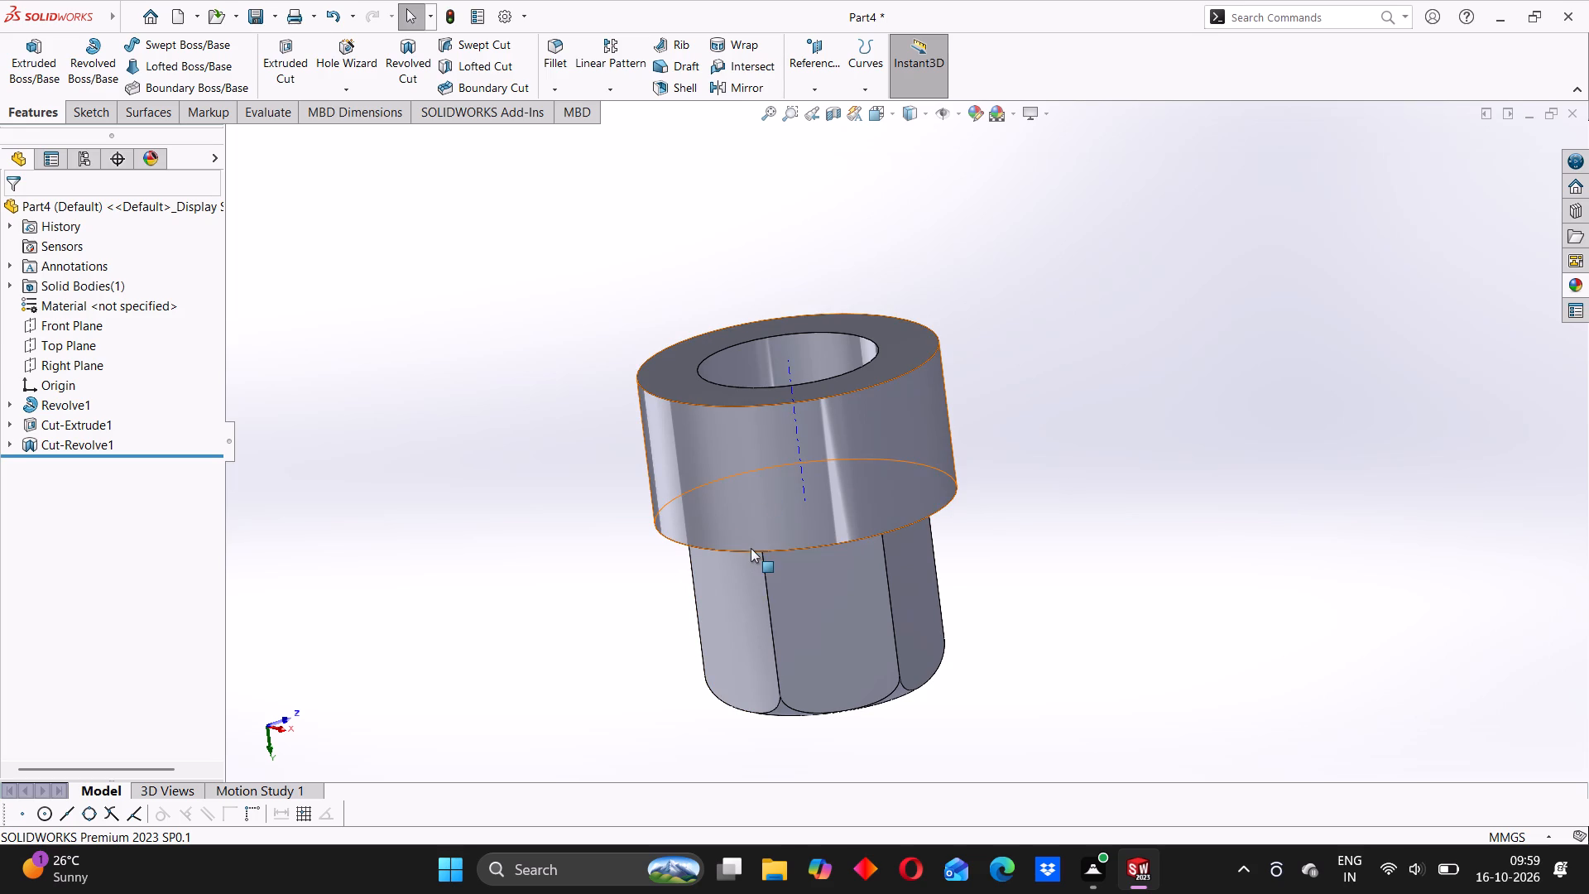
pyautogui.scroll(-1, 675, 473)
pyautogui.moveTo(676, 477); pyautogui.dragTo(686, 481, button='middle')
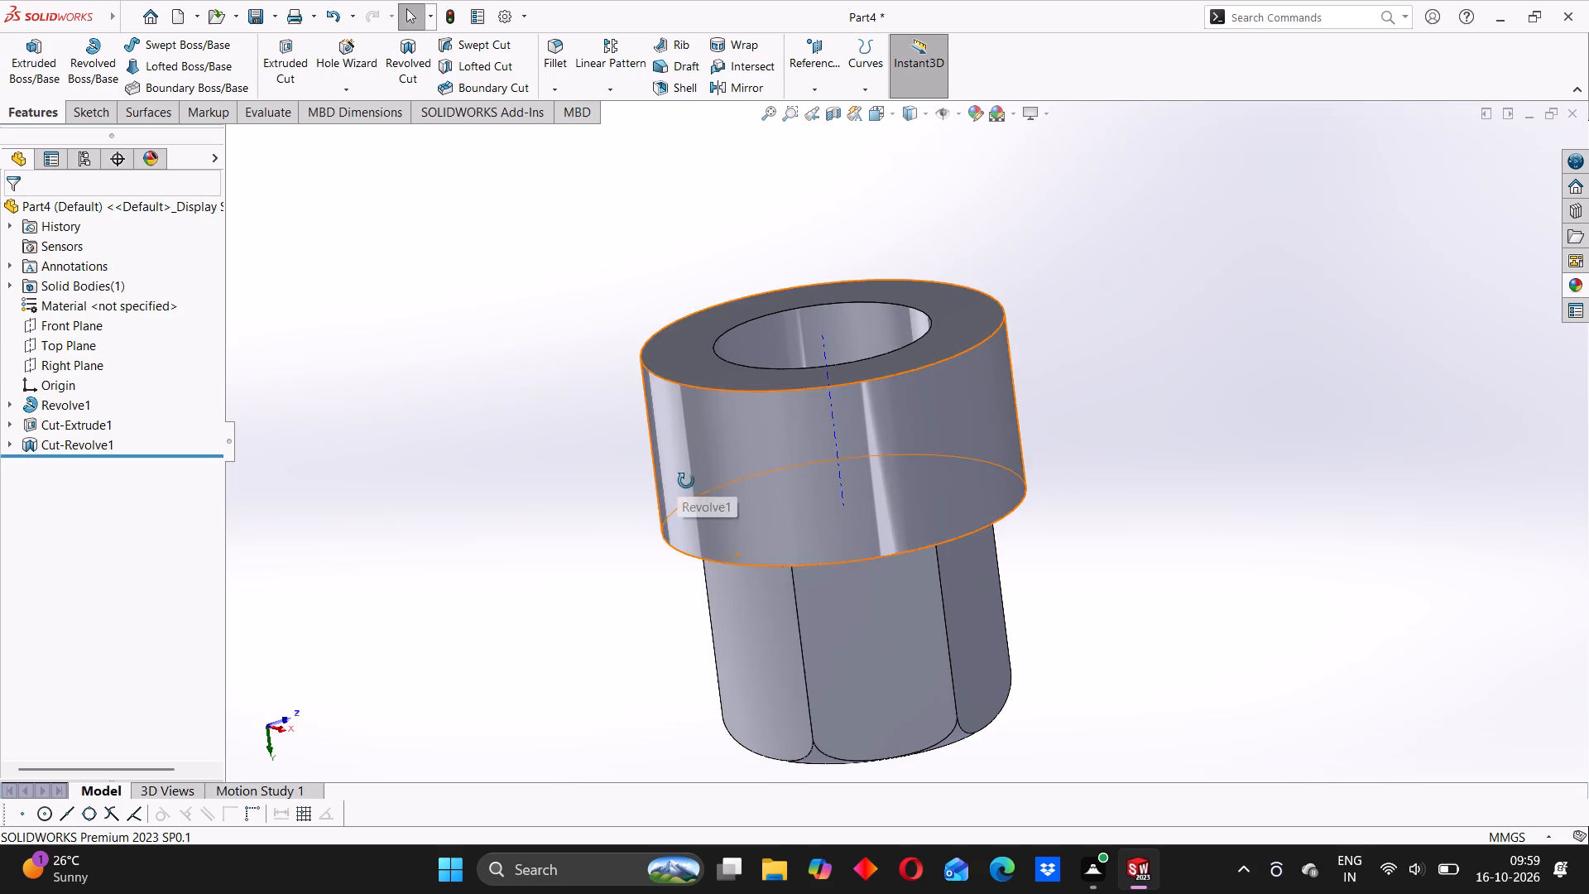
pyautogui.moveTo(686, 481); pyautogui.dragTo(712, 473, button='middle')
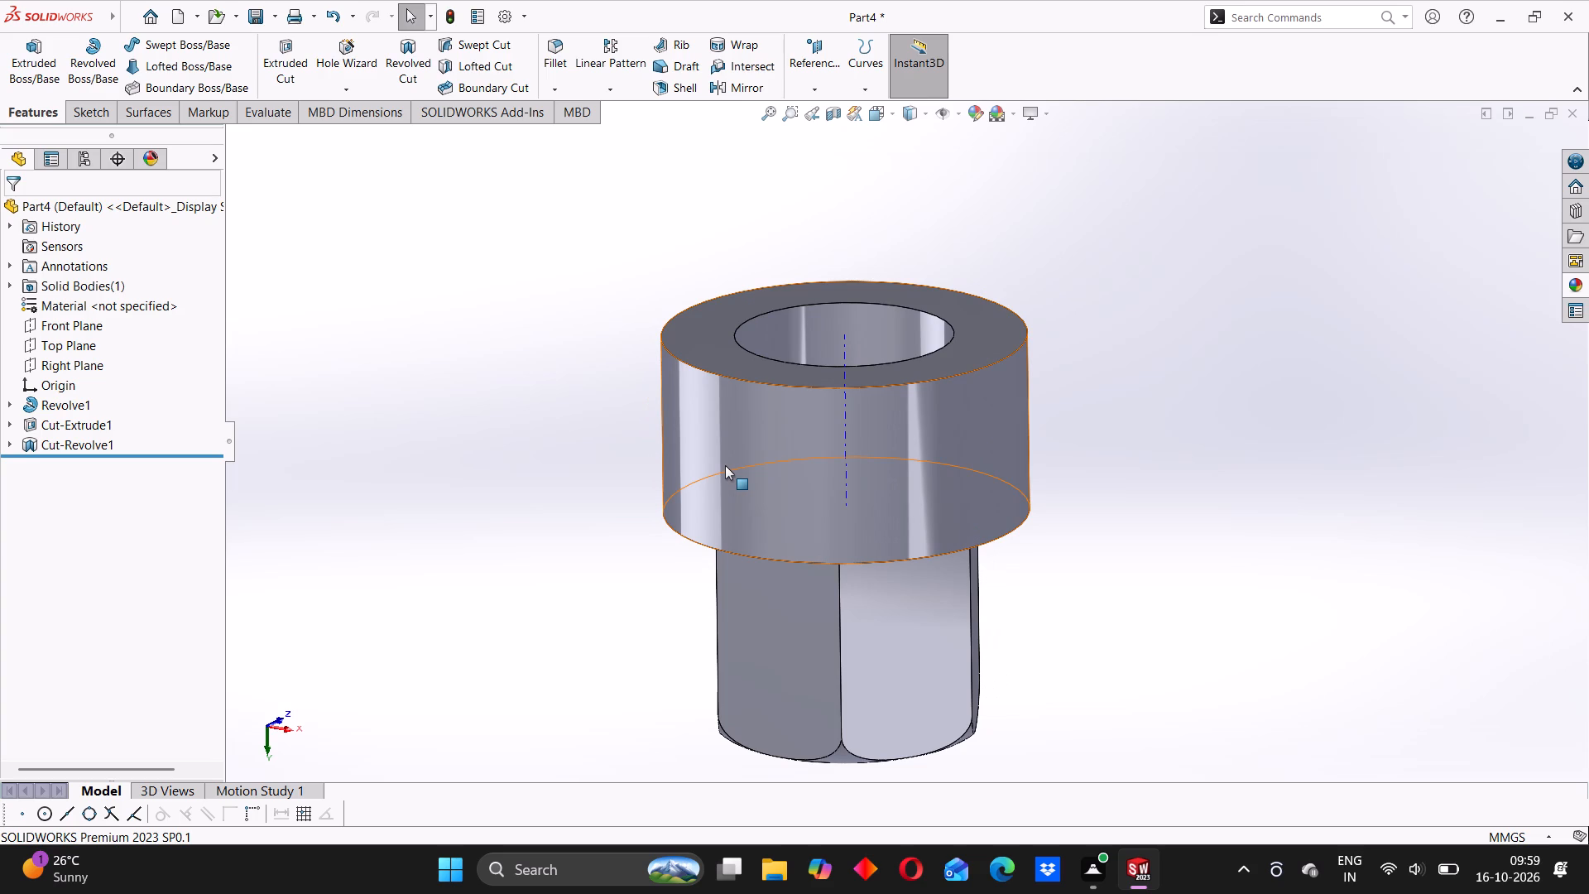
pyautogui.rightClick(784, 445)
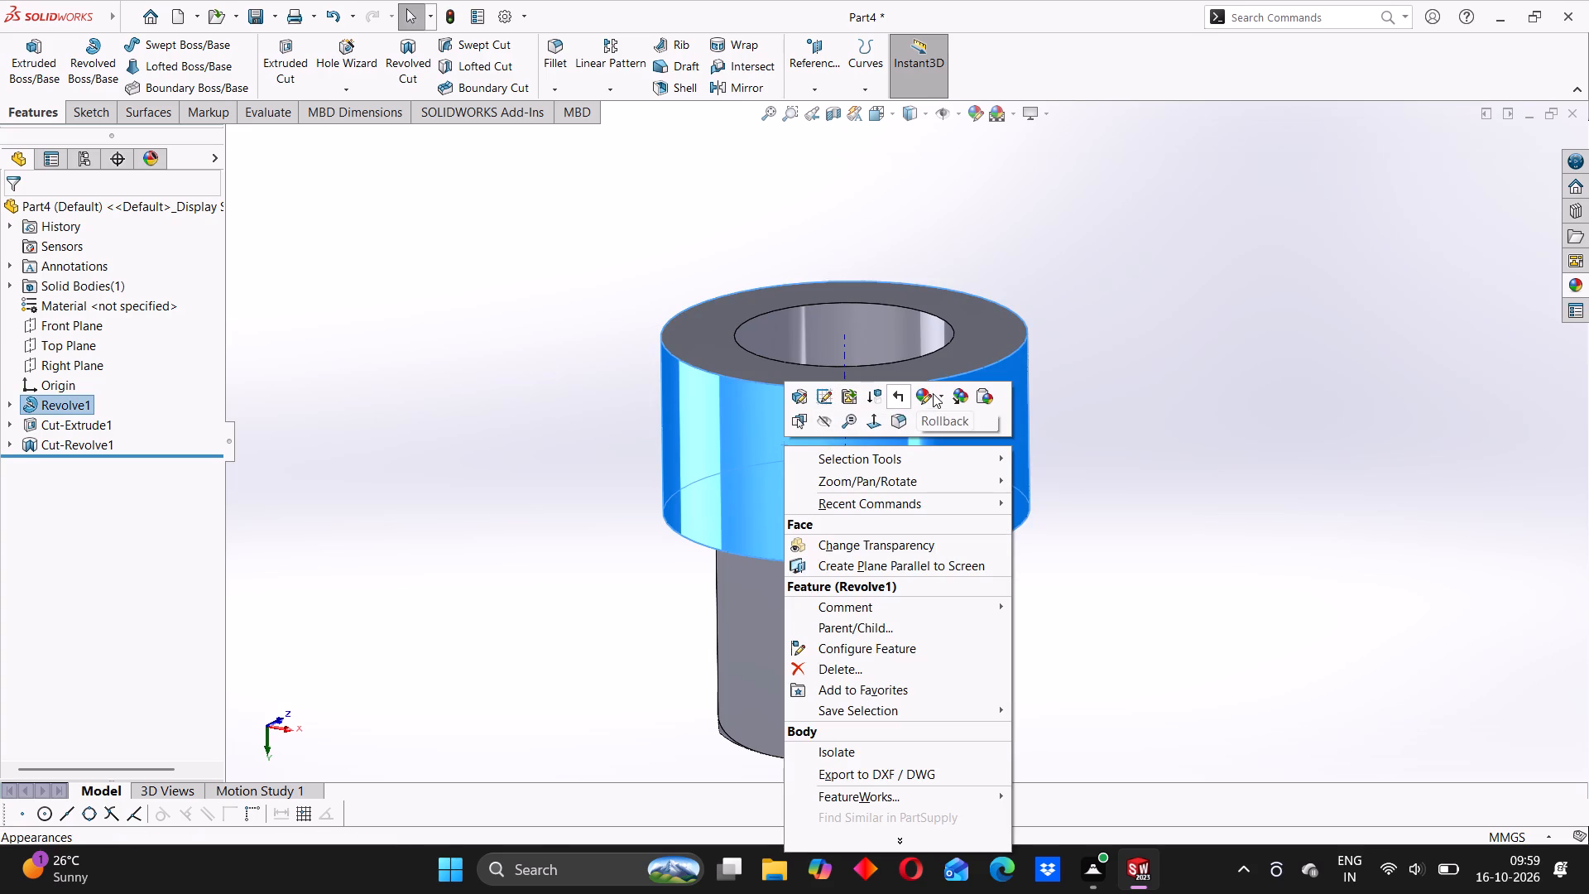
pyautogui.click(939, 392)
pyautogui.click(939, 470)
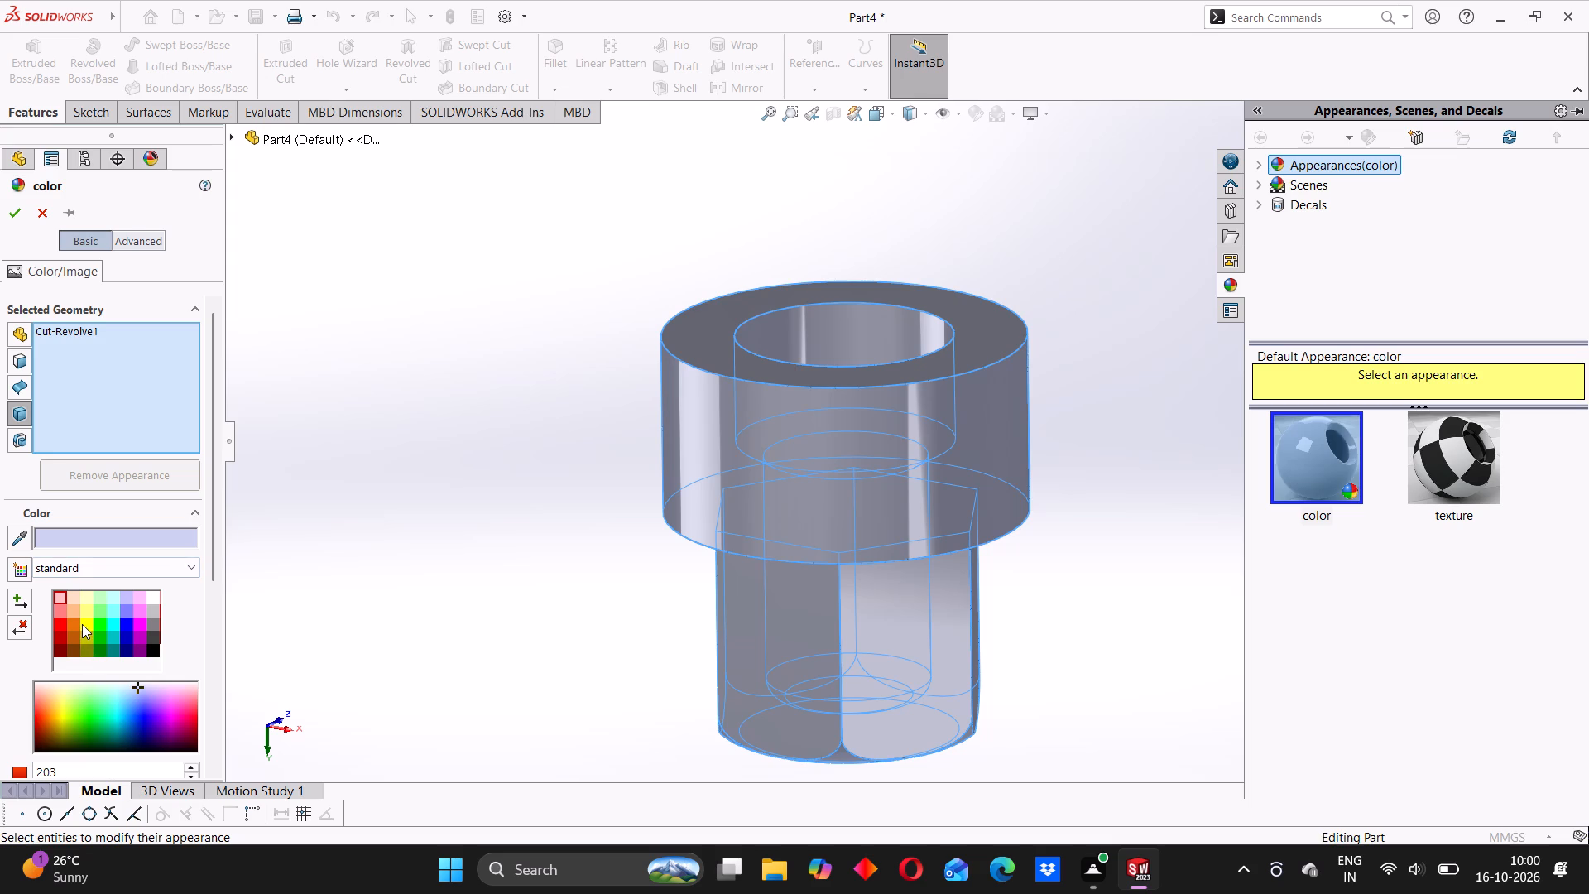
pyautogui.click(83, 627)
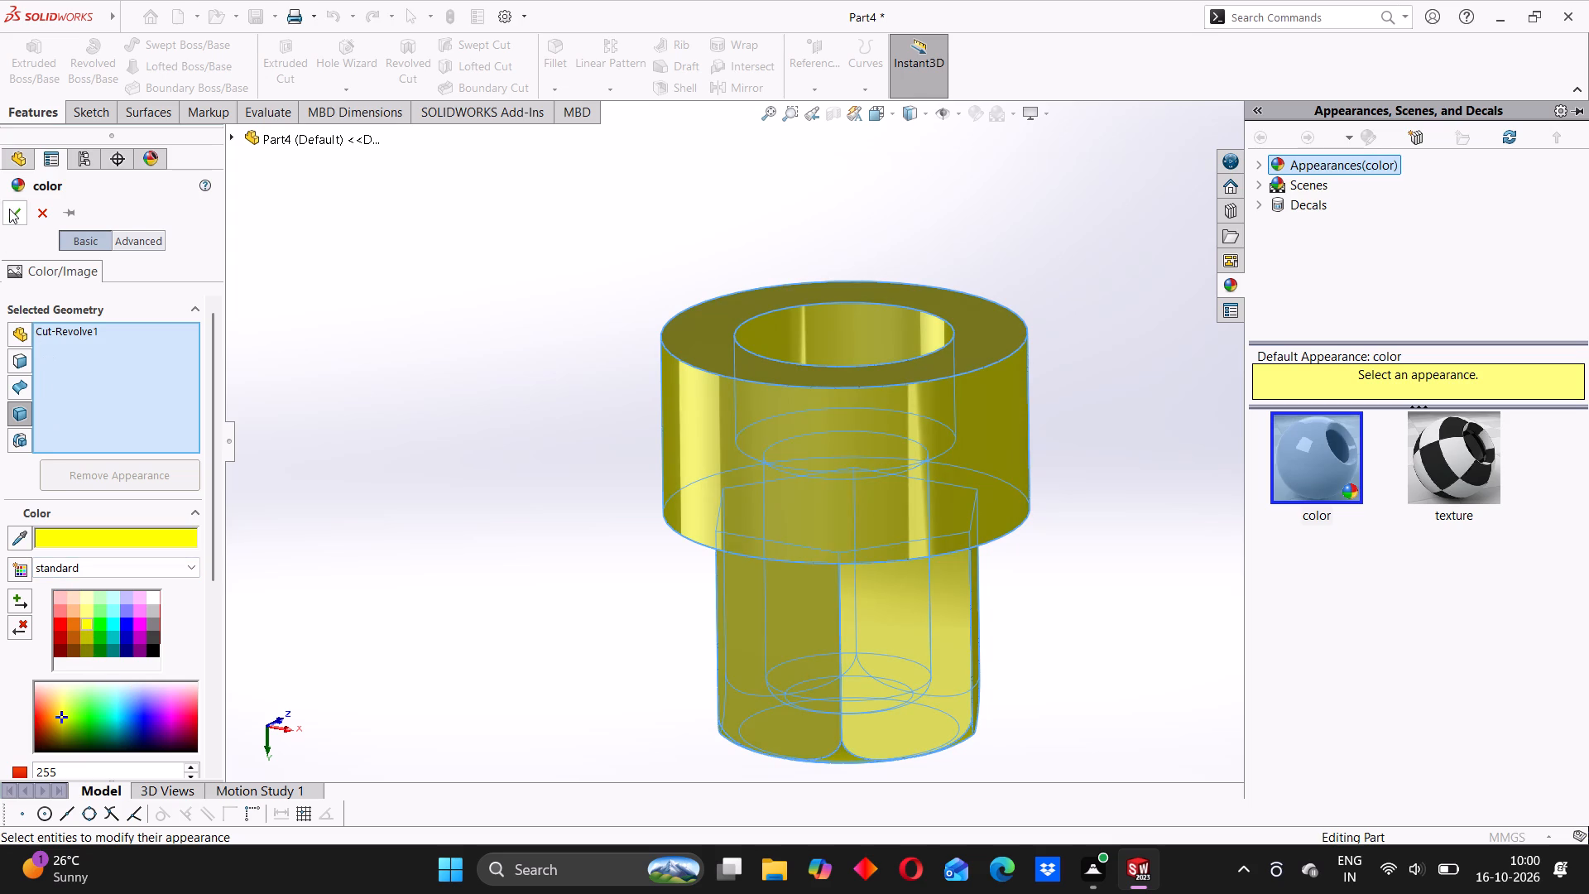
pyautogui.click(9, 209)
pyautogui.scroll(3, 839, 434)
pyautogui.click(703, 459)
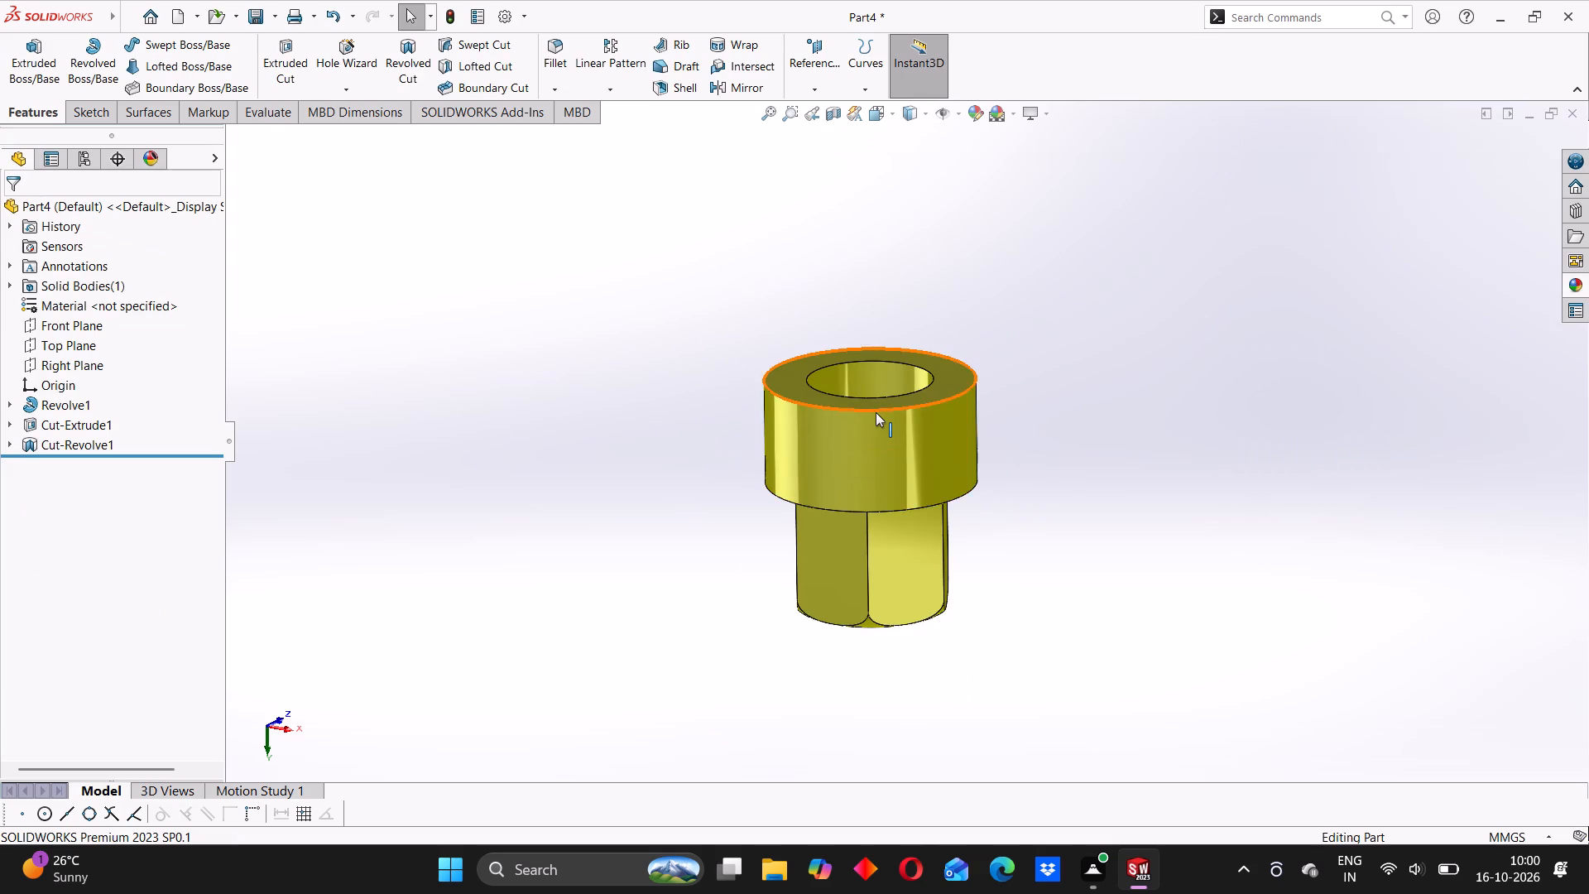
# Examine the coloured part from several angles, including the collar, the hexagonal flats, the closed end and the open bore.
pyautogui.scroll(-2, 876, 412)
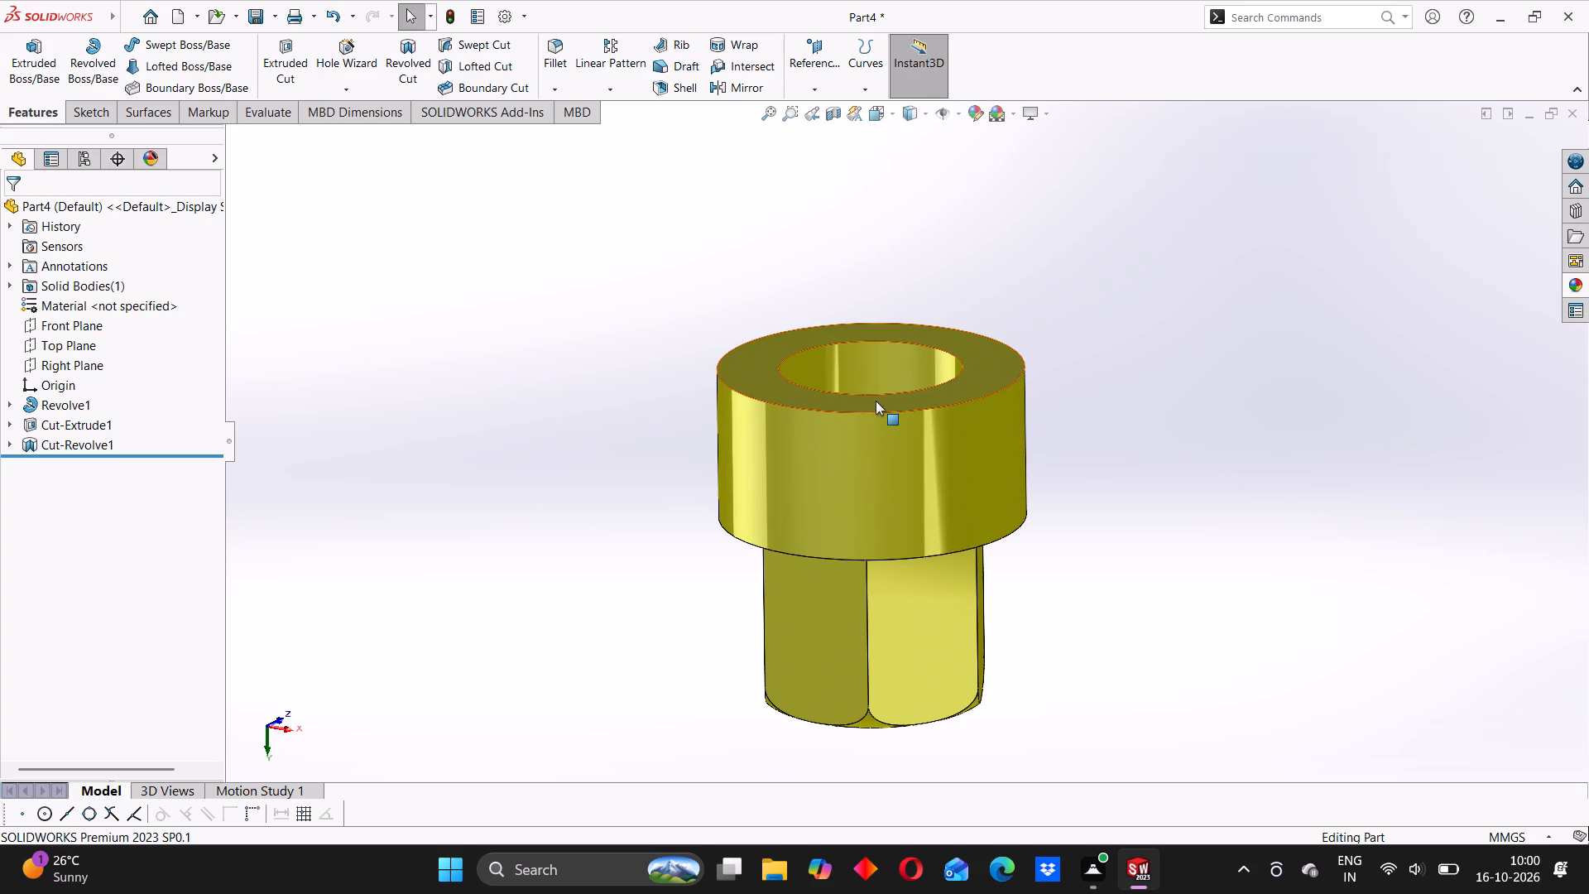
pyautogui.moveTo(1034, 445); pyautogui.dragTo(861, 491, button='middle')
pyautogui.moveTo(922, 626); pyautogui.dragTo(910, 603, button='middle')
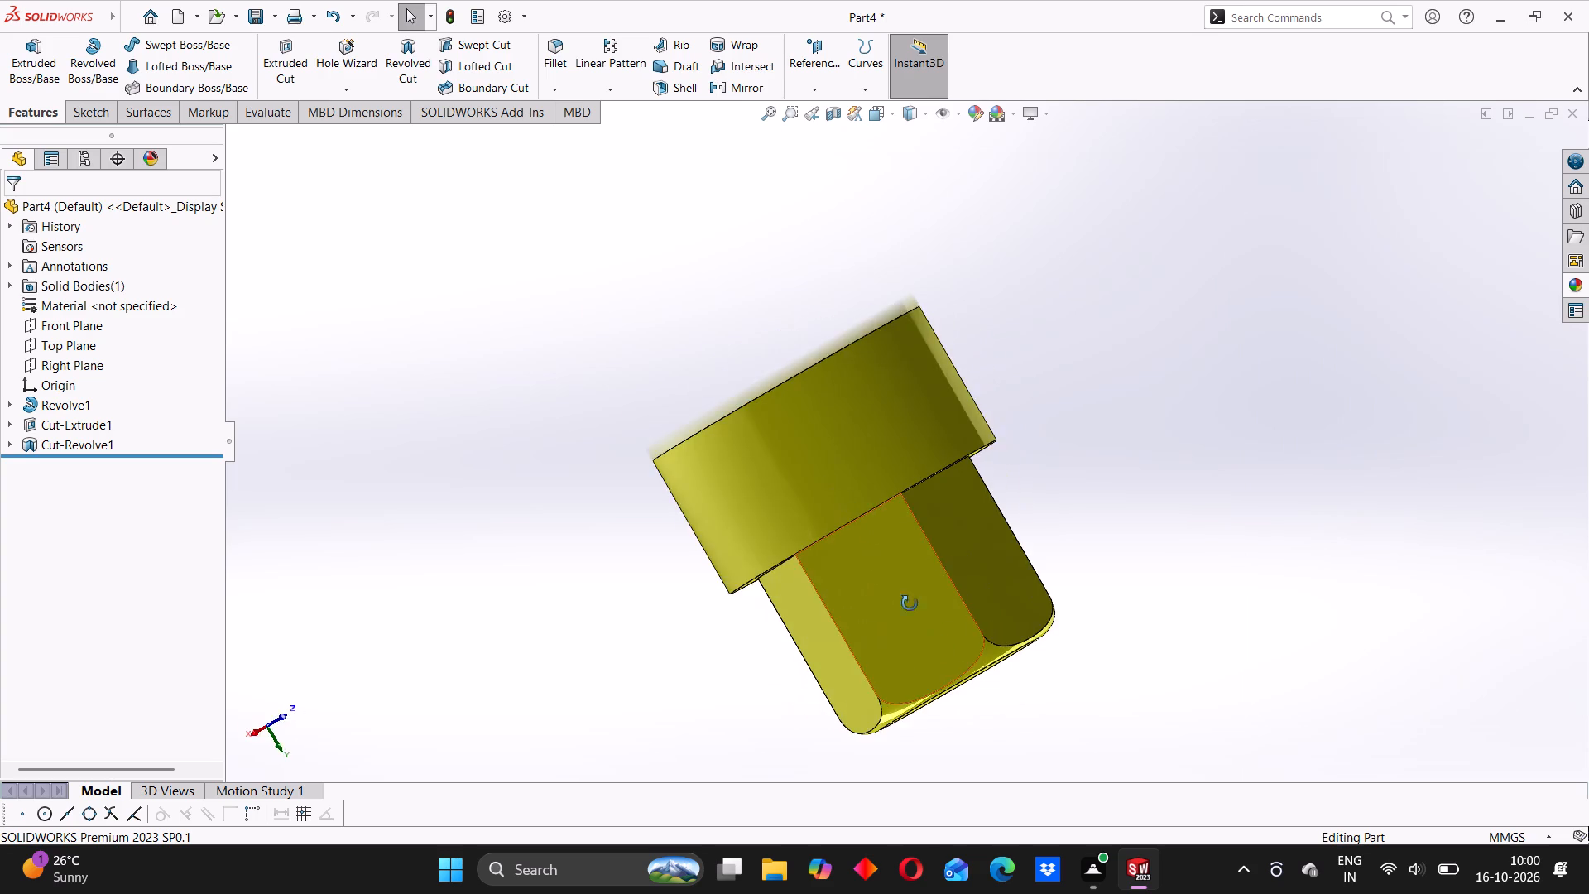
pyautogui.moveTo(910, 603); pyautogui.dragTo(822, 369, button='middle')
pyautogui.moveTo(915, 560); pyautogui.dragTo(907, 380, button='middle')
pyautogui.scroll(3, 884, 436)
pyautogui.moveTo(804, 500); pyautogui.dragTo(944, 382, button='middle')
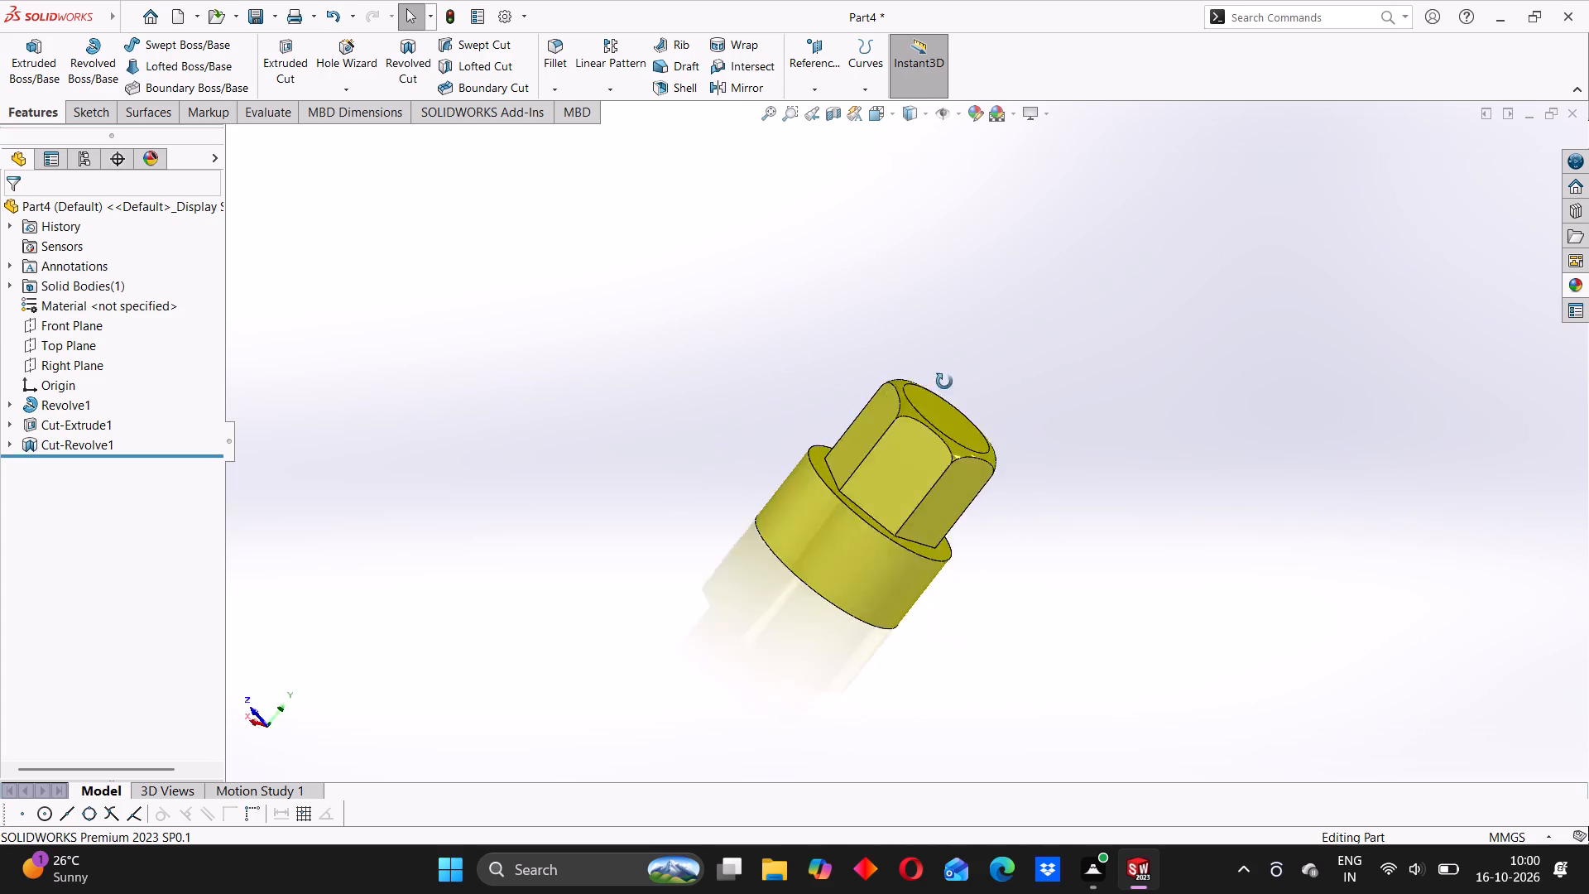
pyautogui.moveTo(944, 382); pyautogui.dragTo(997, 351, button='middle')
pyautogui.moveTo(851, 551); pyautogui.dragTo(961, 545, button='middle')
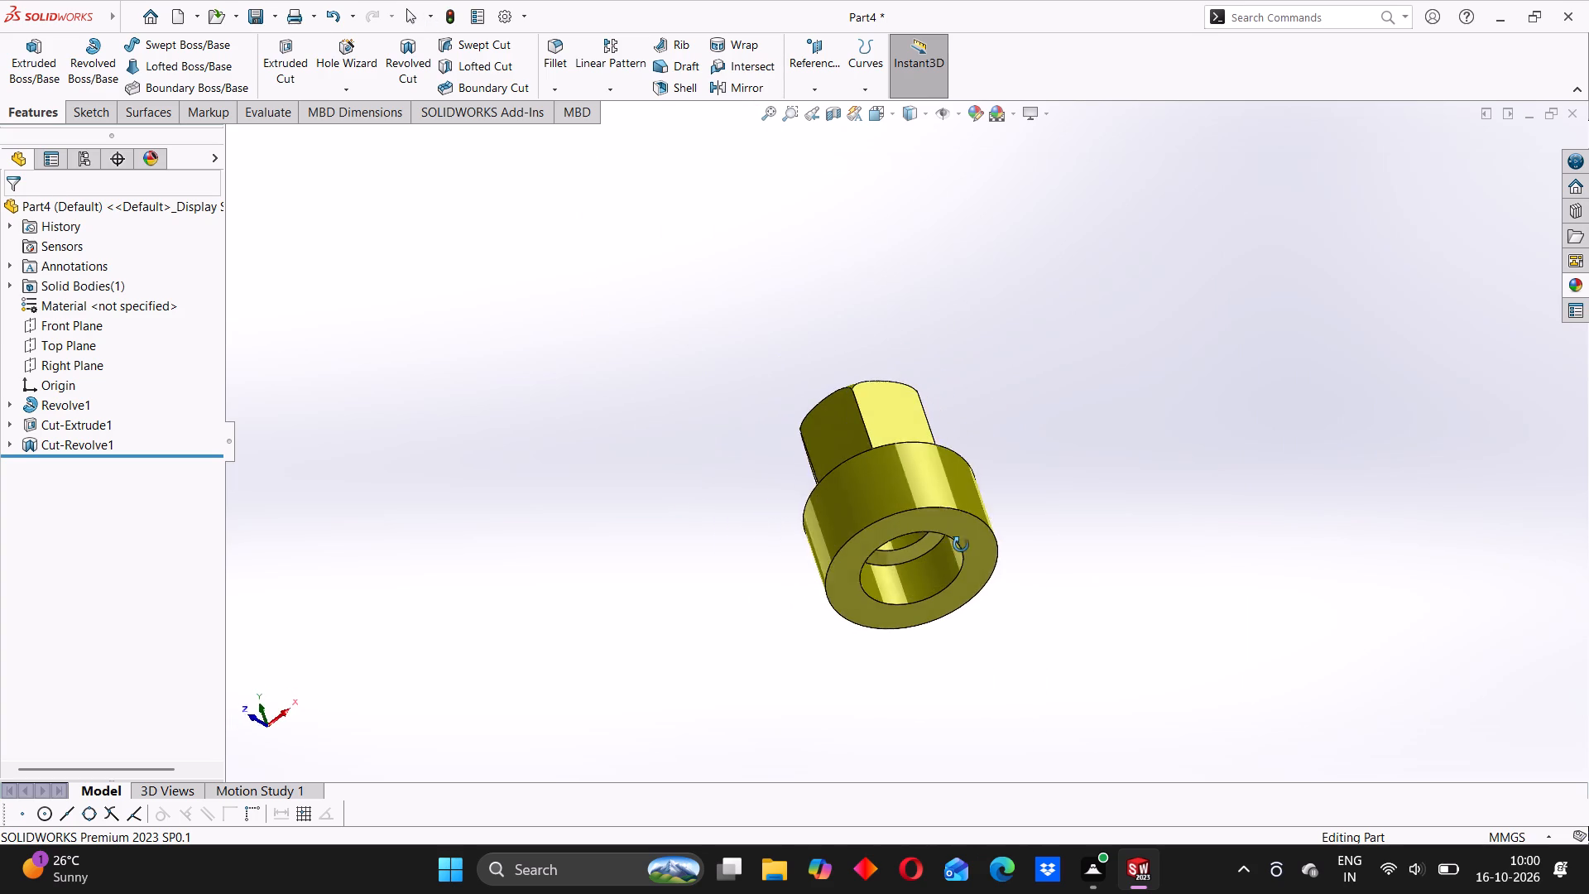
pyautogui.moveTo(961, 545); pyautogui.dragTo(962, 546, button='middle')
pyautogui.moveTo(923, 460); pyautogui.dragTo(891, 579, button='middle')
pyautogui.moveTo(930, 469); pyautogui.dragTo(904, 565, button='middle')
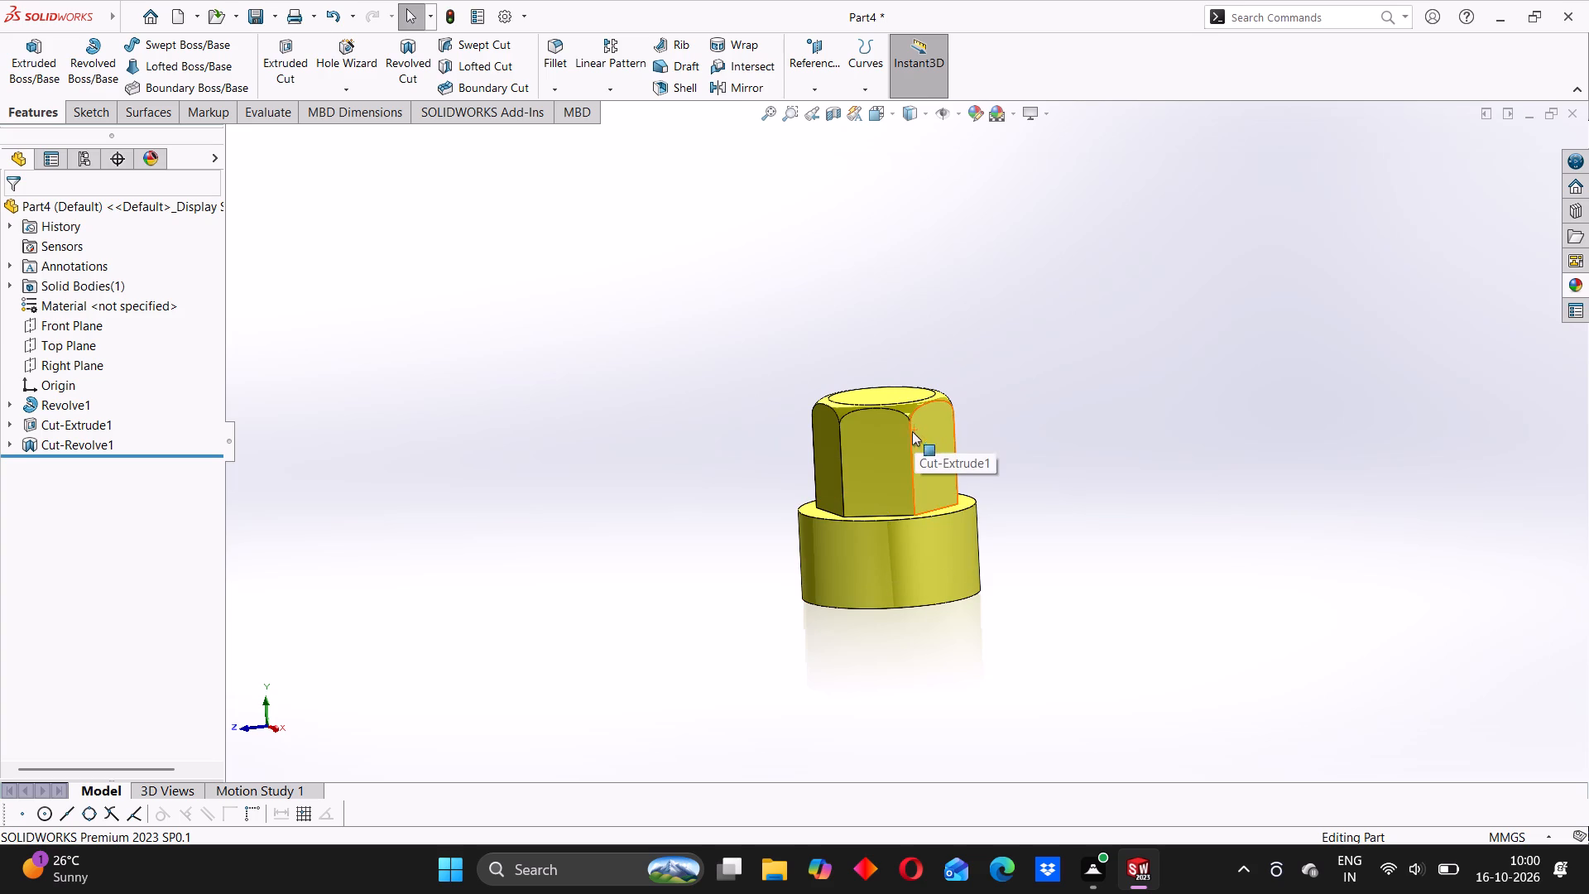
pyautogui.scroll(1, 884, 550)
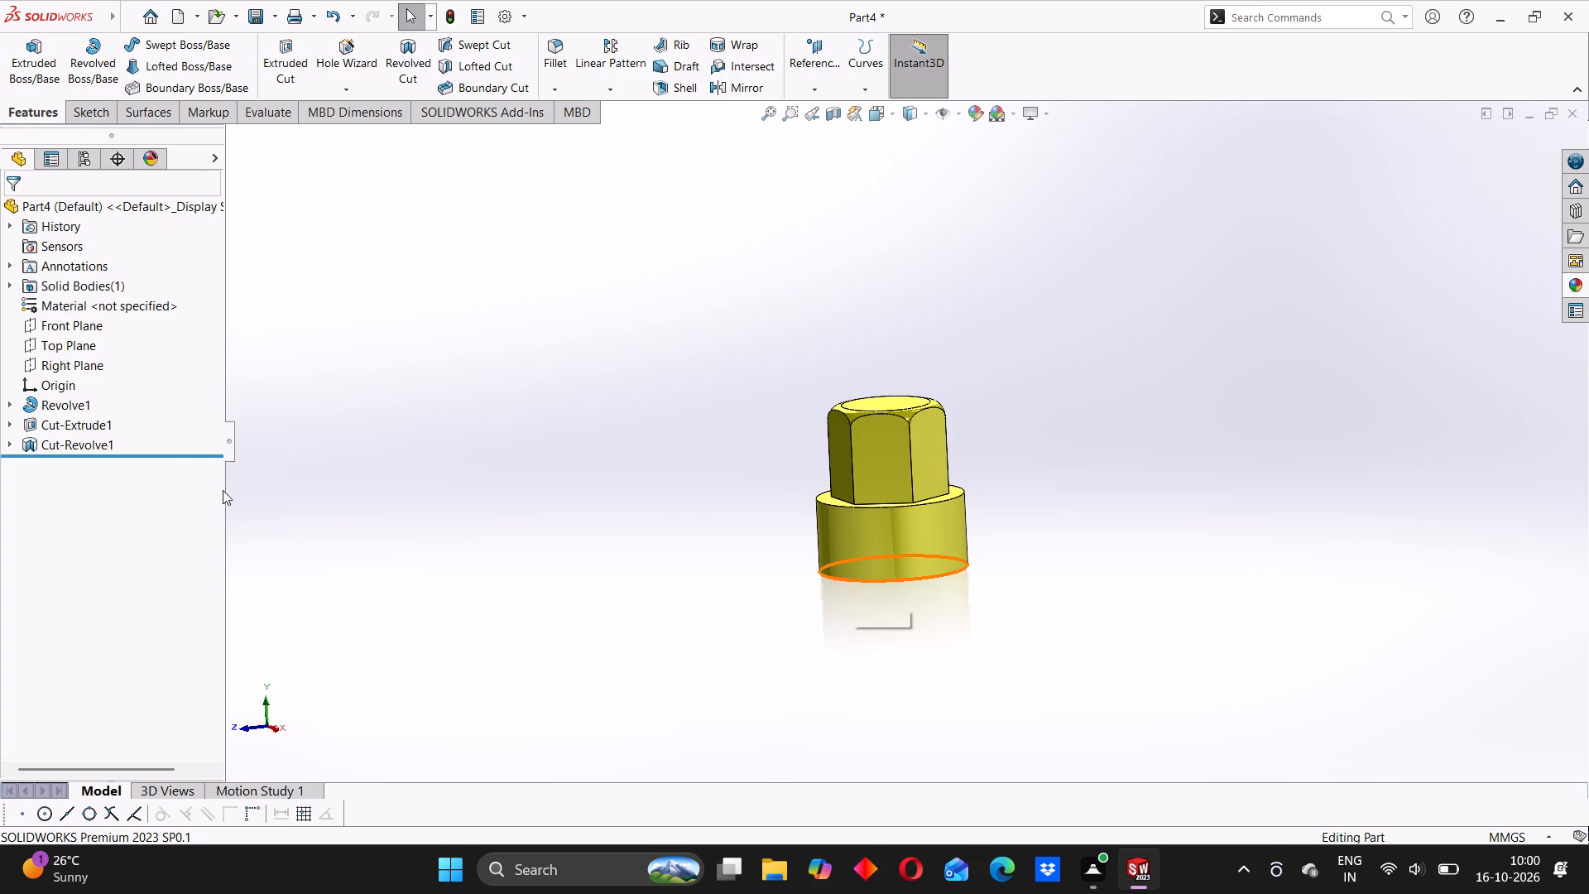
# Save the part as CAP in the ASSEMBLY 25 folder, as a SOLIDWORKS Part file.
pyautogui.click(272, 6)
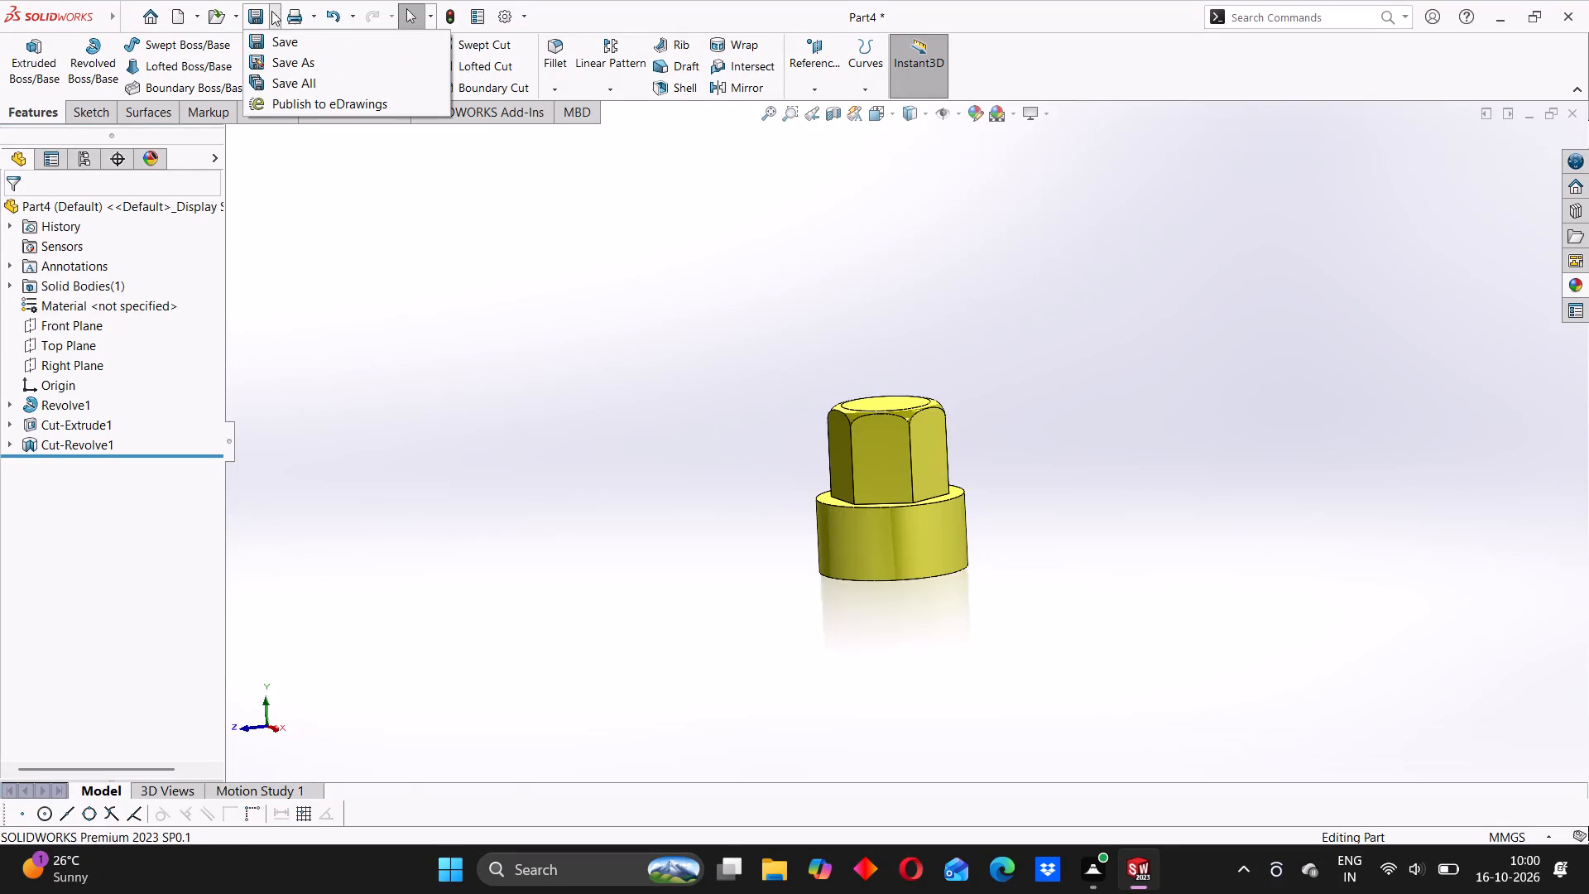
pyautogui.click(285, 65)
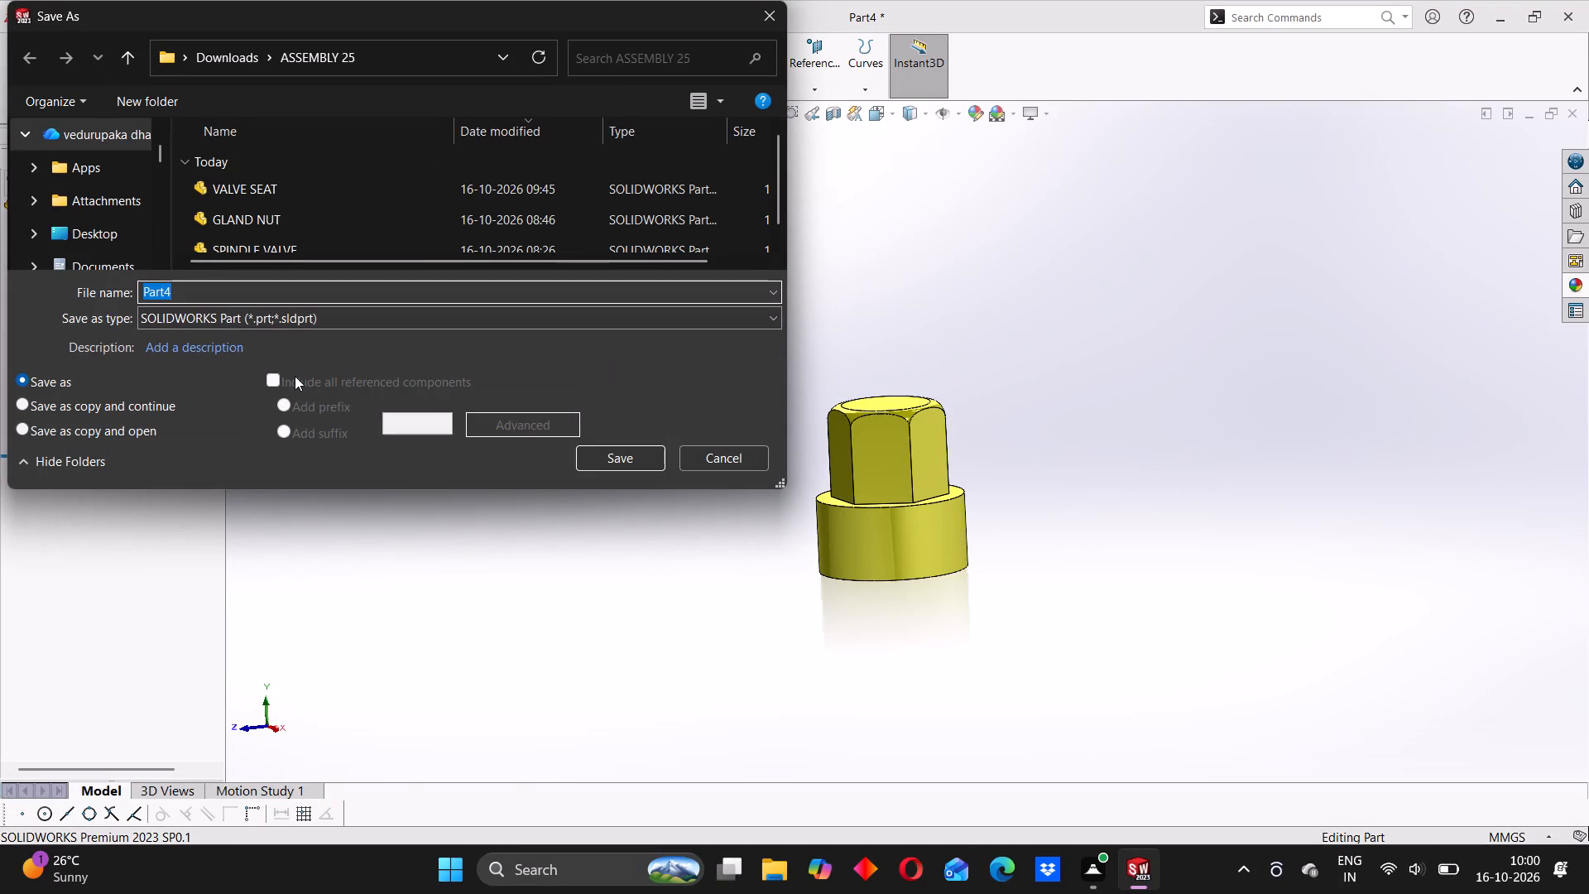
pyautogui.write('CAP')
pyautogui.click(635, 459)
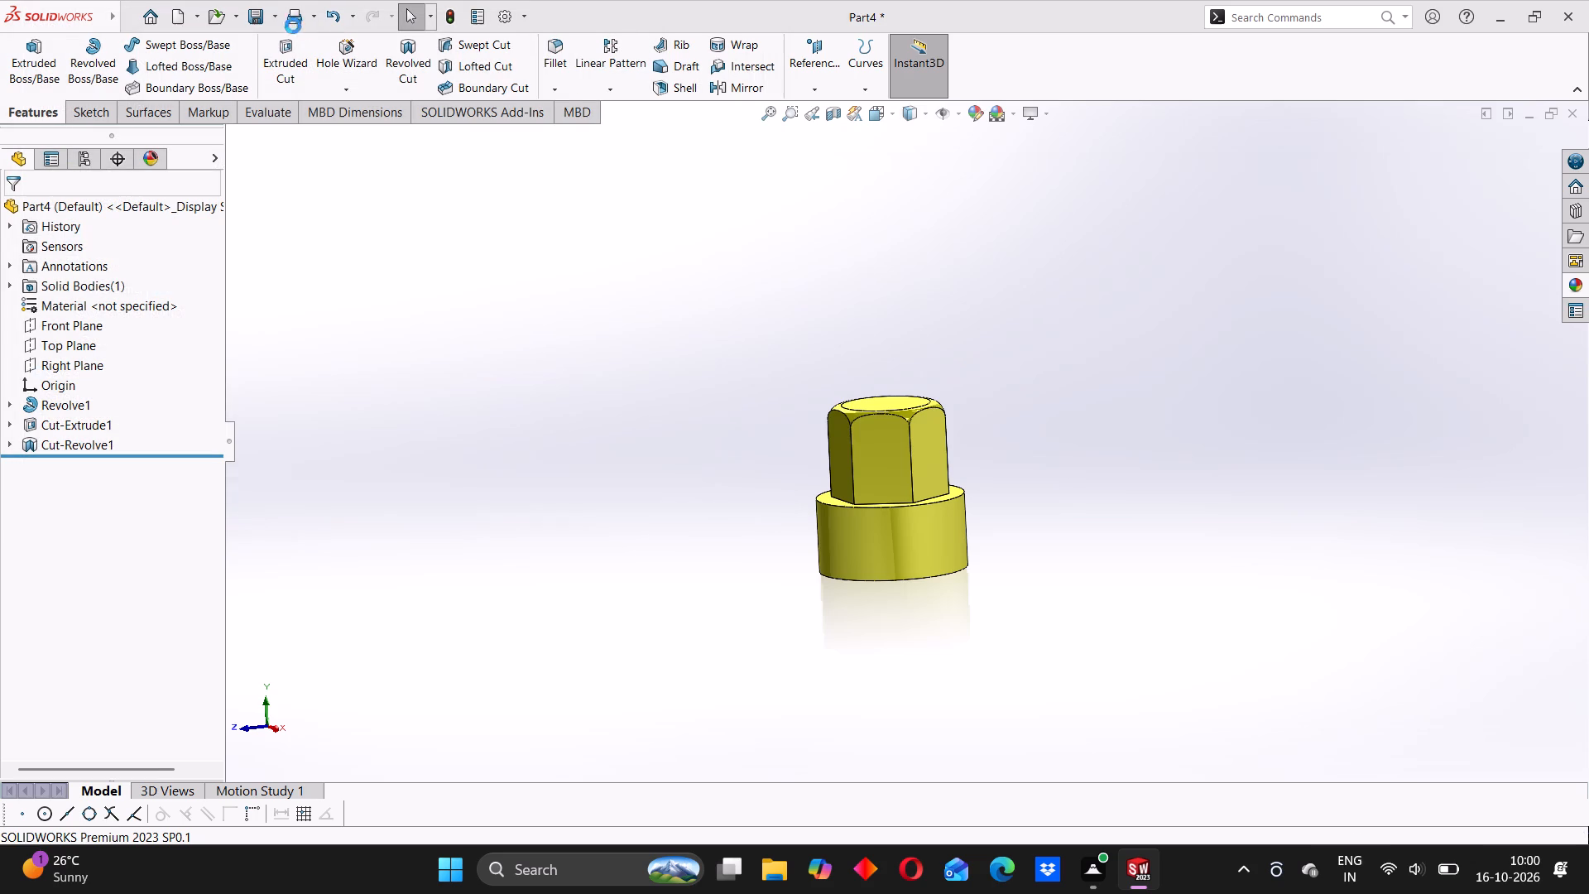
# Save a PDF version of the part as CAP in the ASSEMBLY 25 folder, using Adobe Portable Document Format.
pyautogui.click(279, 16)
pyautogui.click(284, 65)
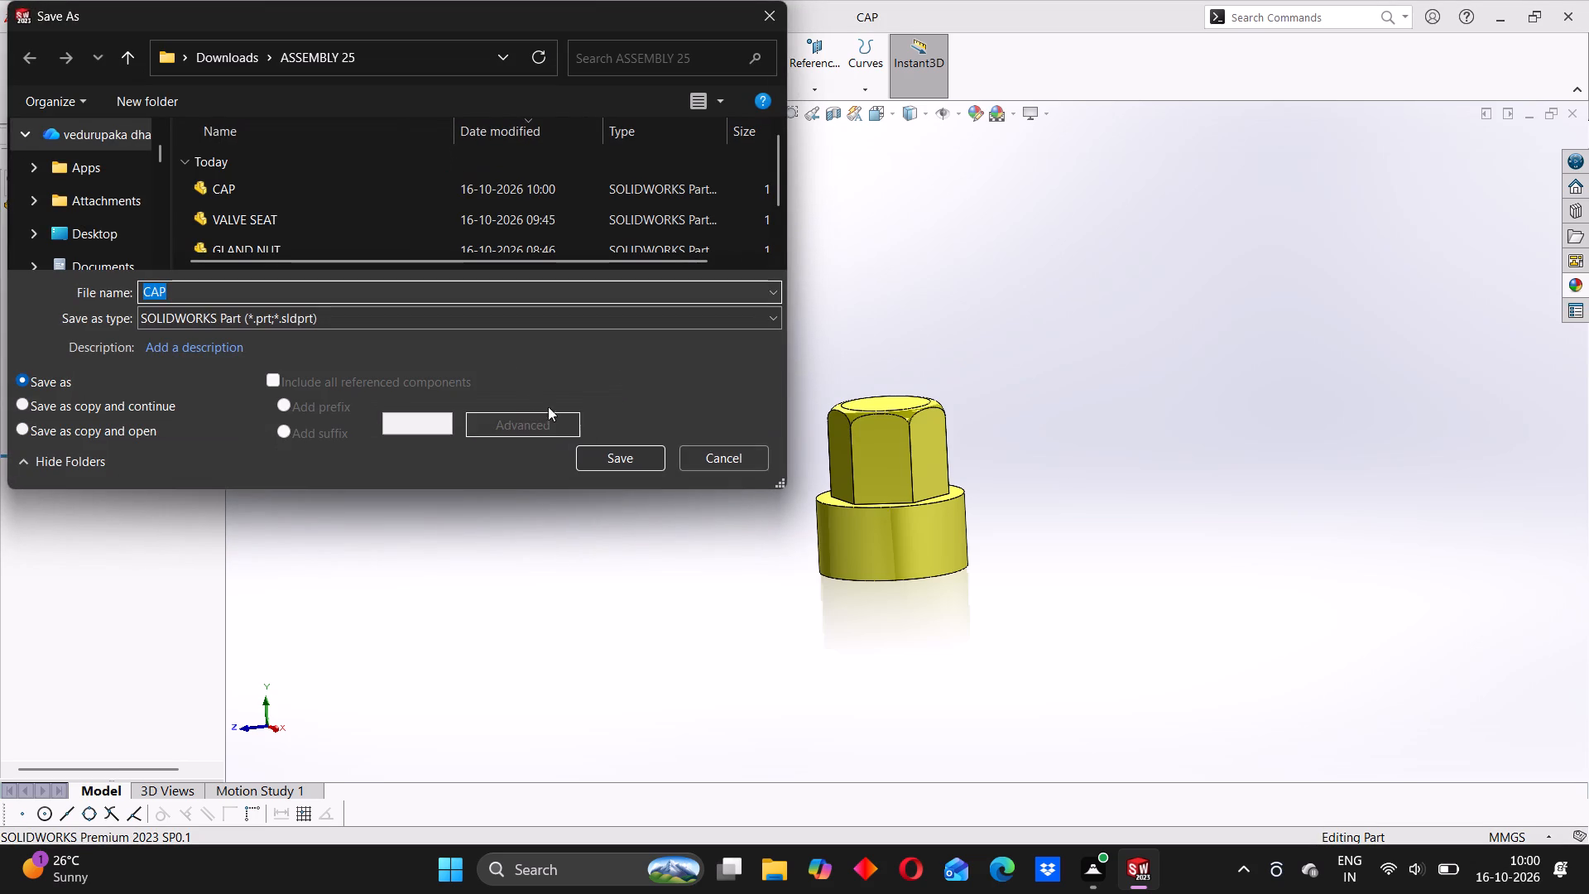
pyautogui.click(476, 322)
pyautogui.click(312, 449)
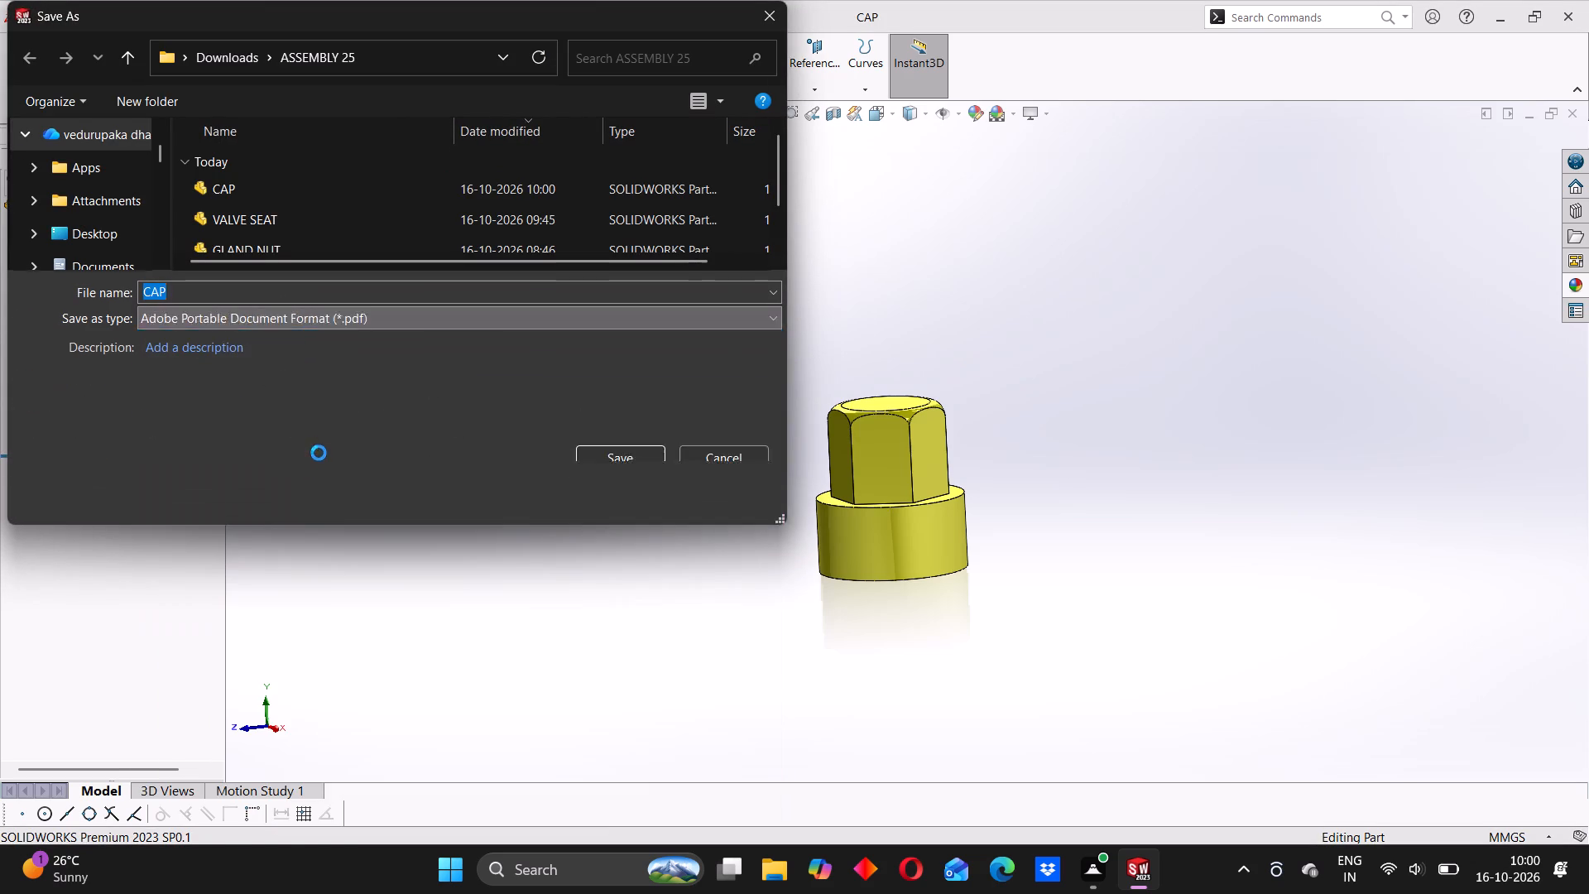
pyautogui.click(602, 486)
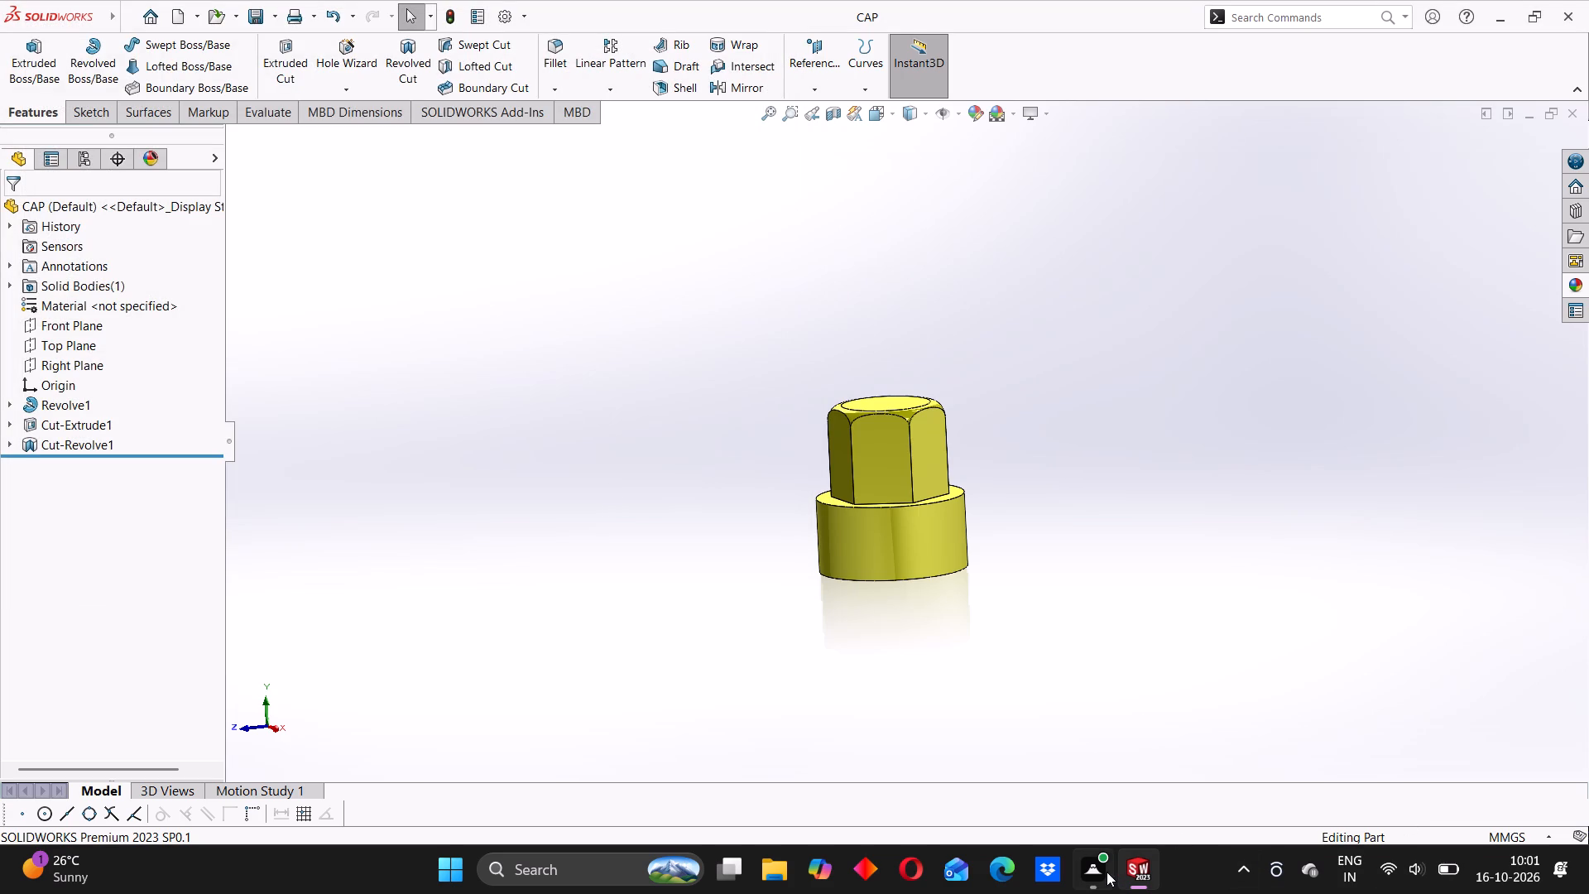
# Create a new, empty part document for the next component.
pyautogui.scroll(-3, 828, 469)
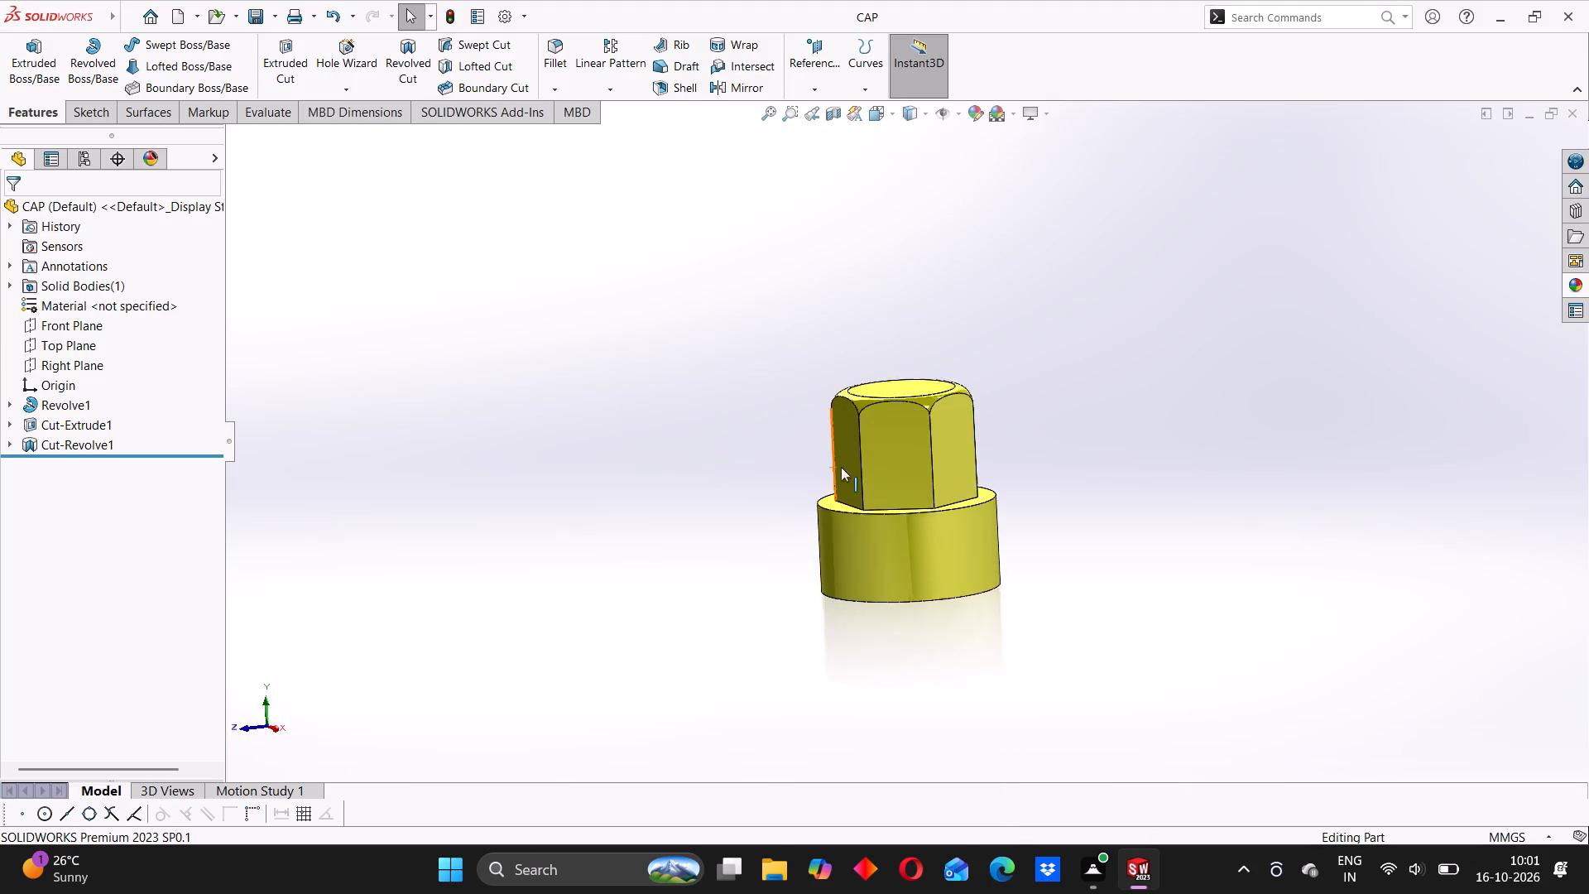
pyautogui.moveTo(956, 557); pyautogui.dragTo(982, 519, button='middle')
pyautogui.click(147, 1)
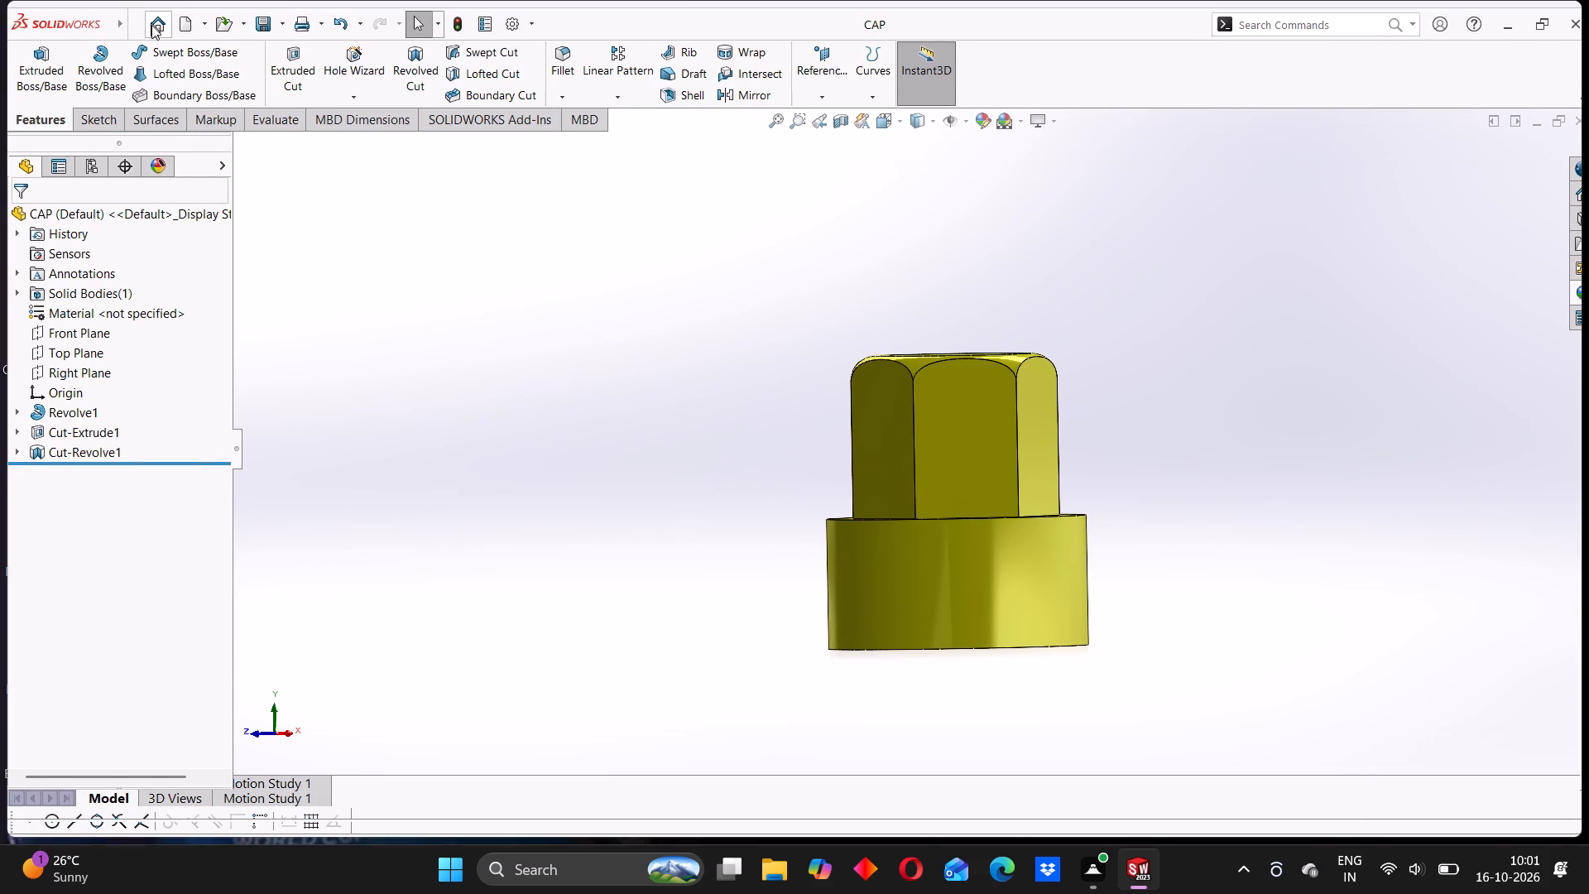
pyautogui.click(1528, 24)
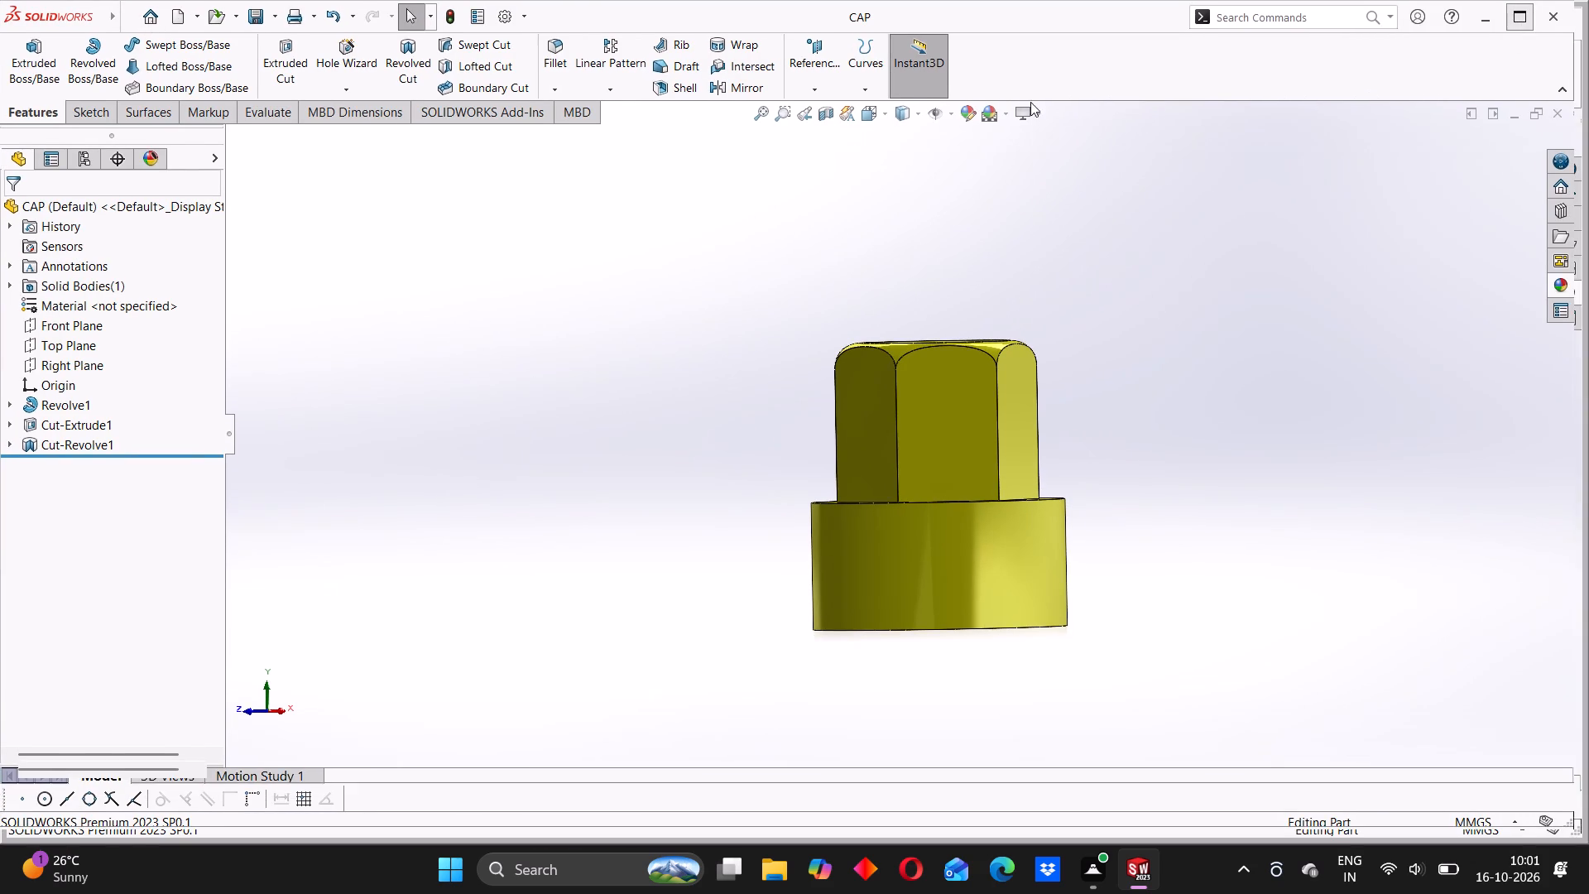
pyautogui.click(154, 22)
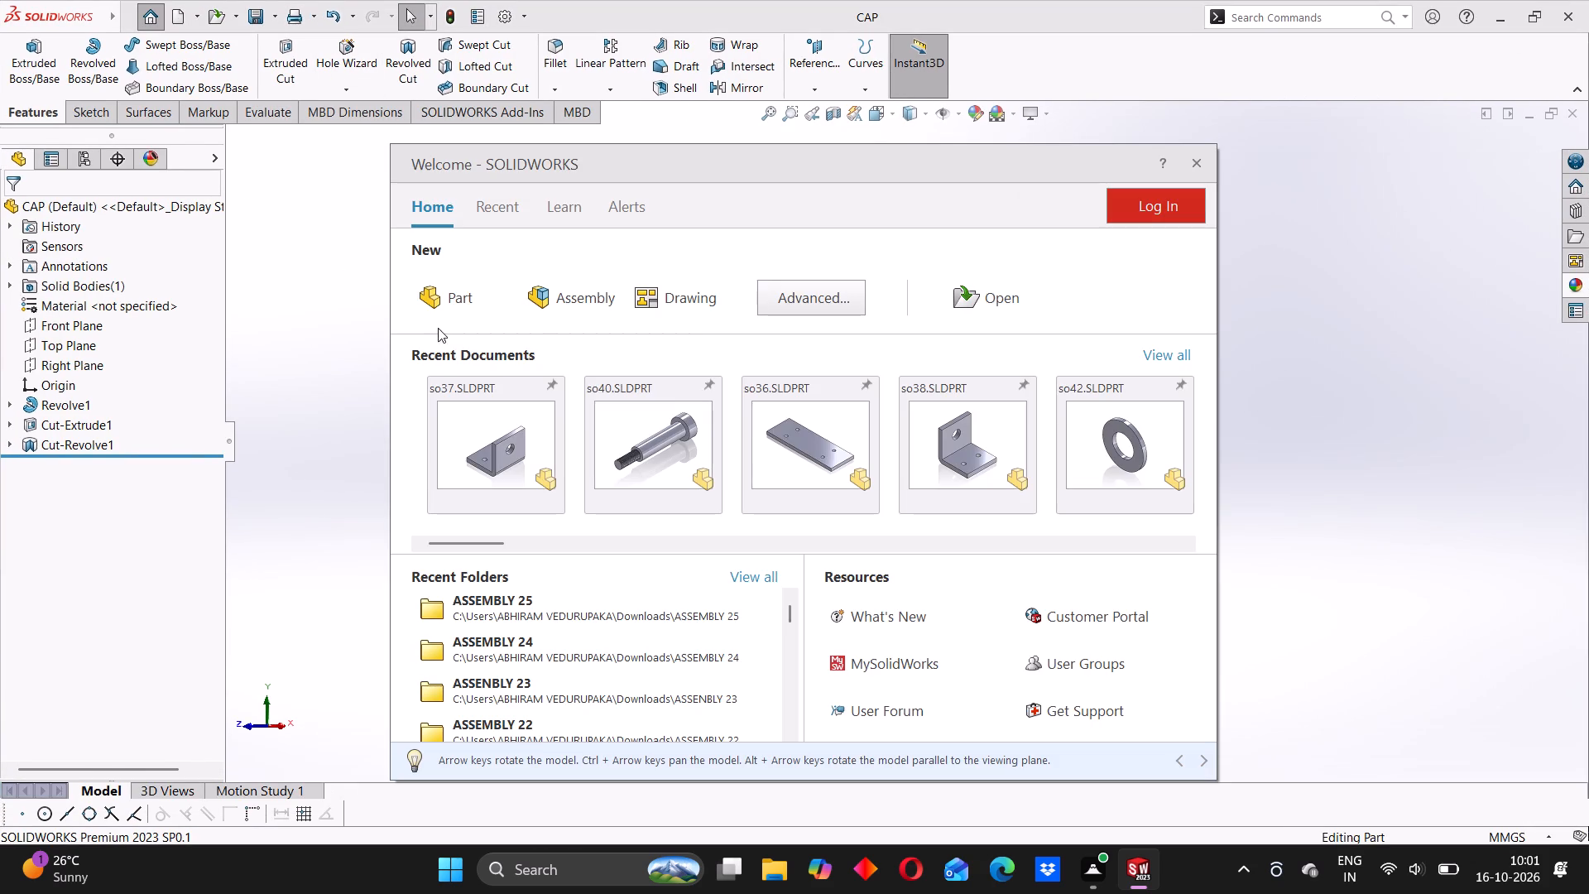
pyautogui.click(422, 303)
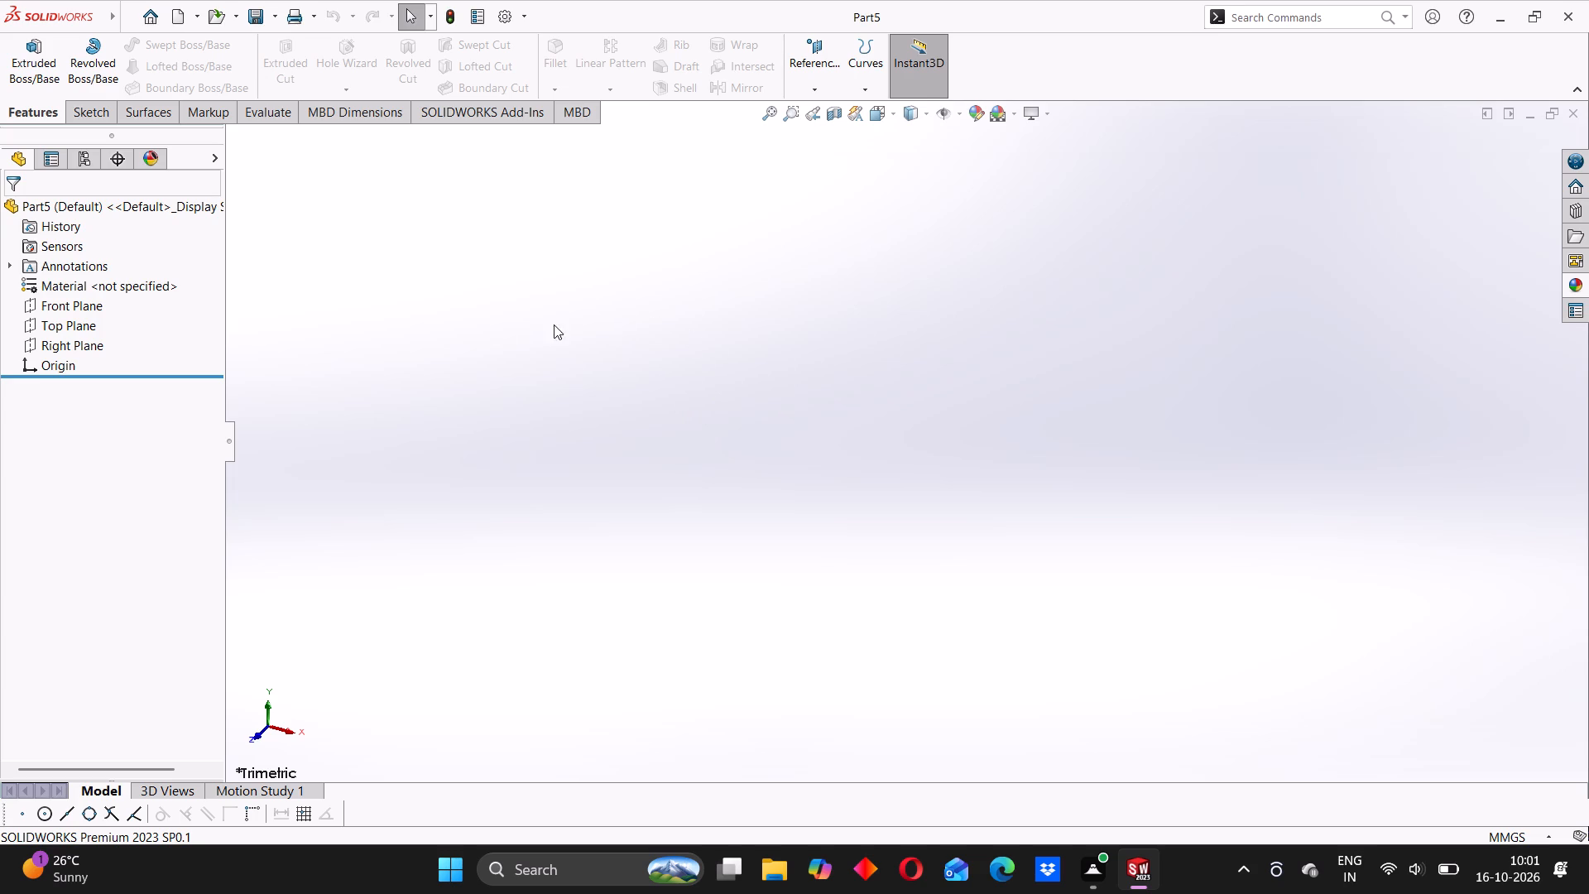
pyautogui.click(621, 305)
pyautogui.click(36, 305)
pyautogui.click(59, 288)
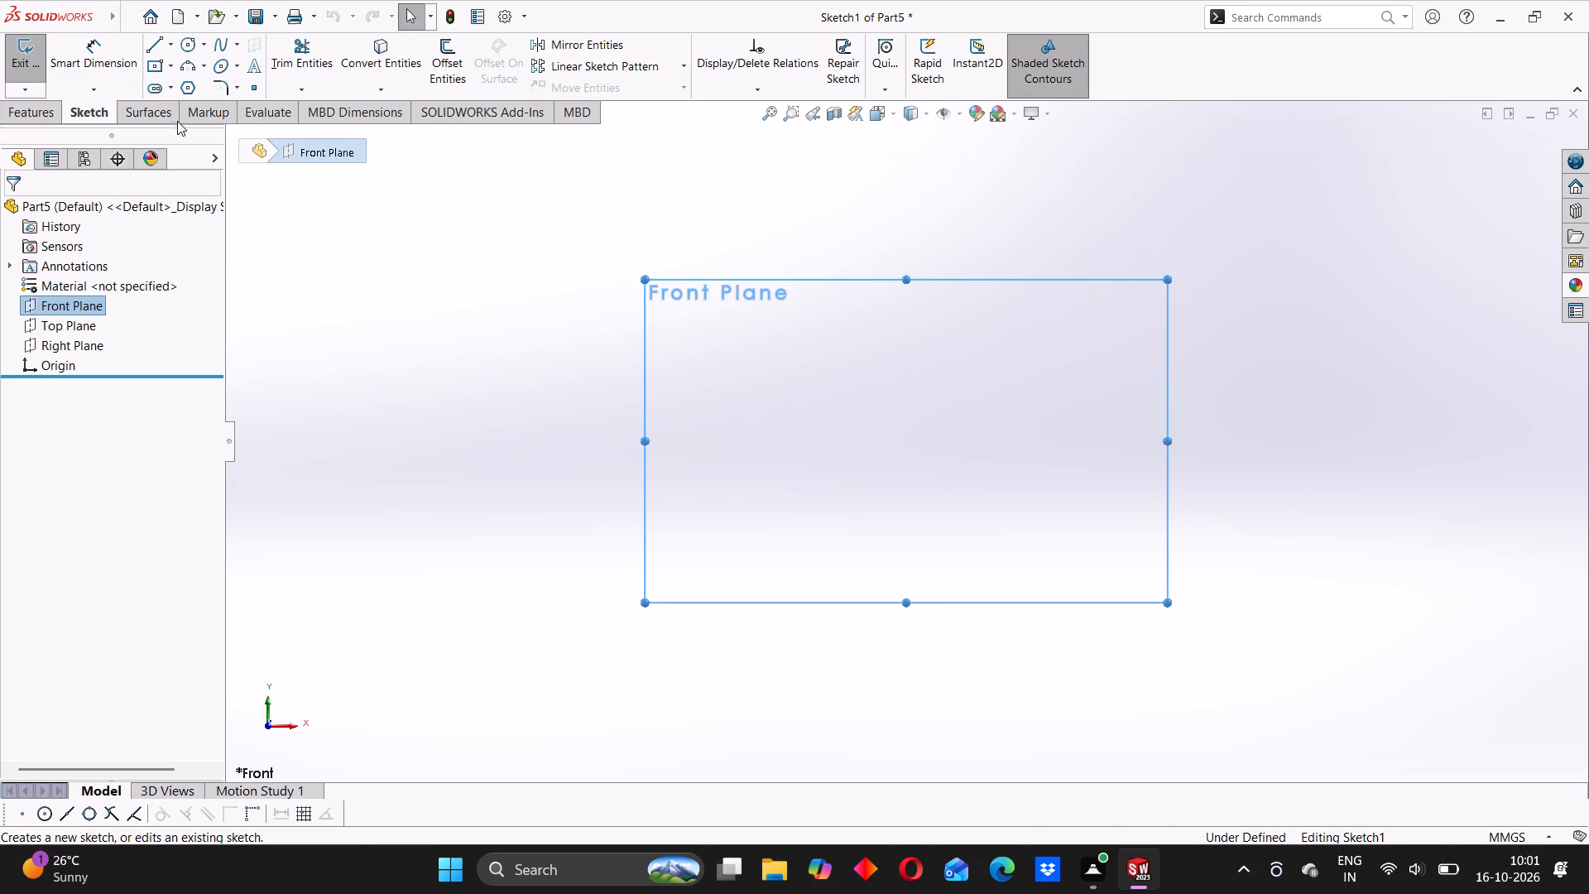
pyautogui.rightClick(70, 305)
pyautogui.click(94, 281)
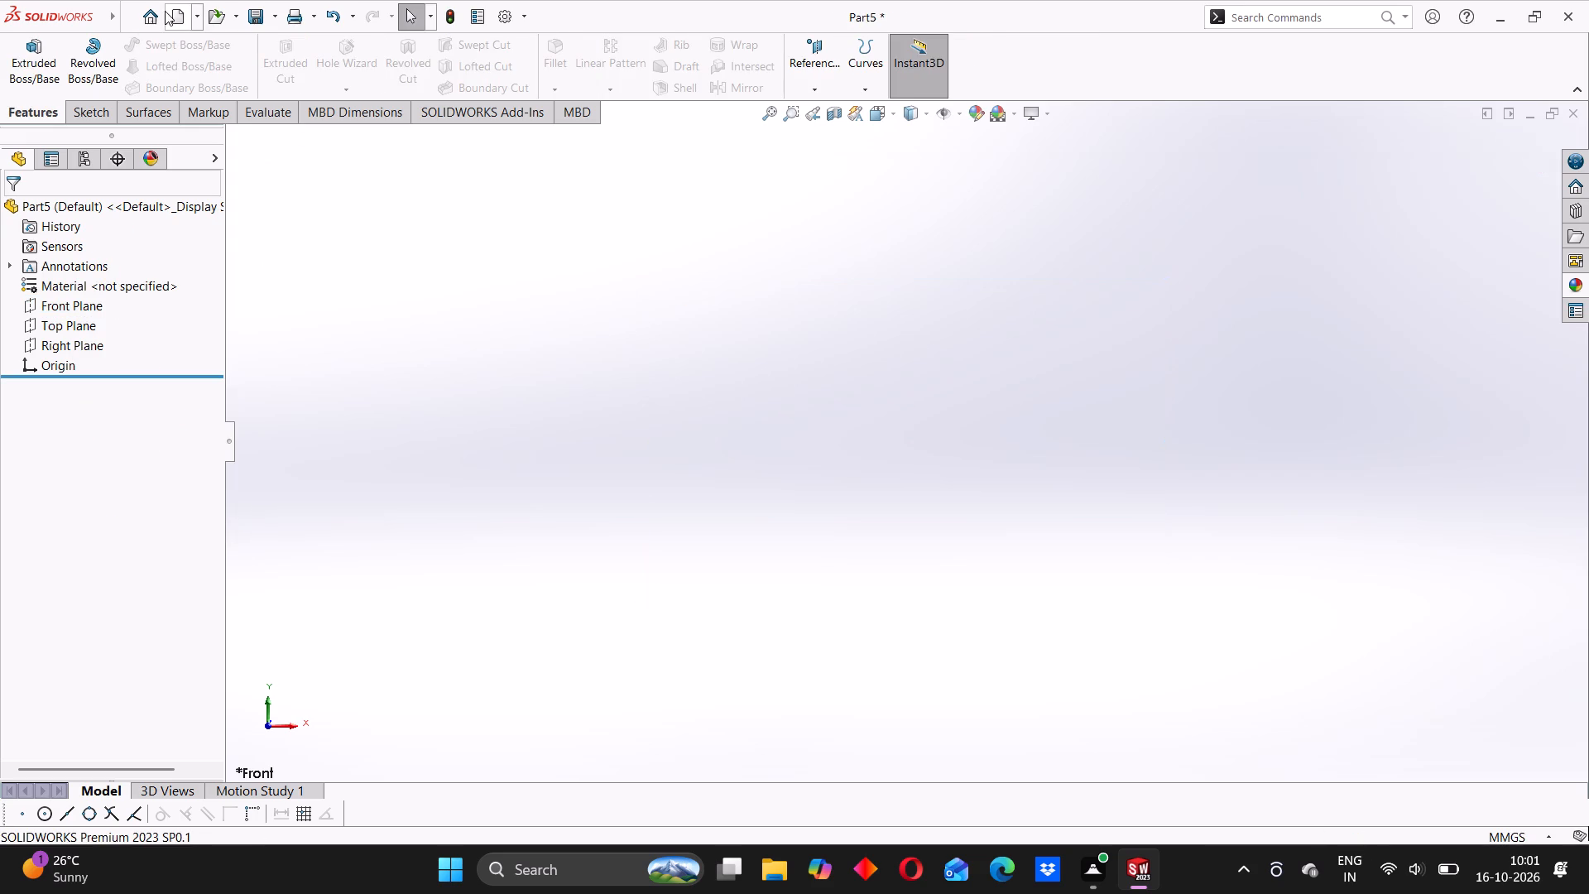
# Open the GLAND NUT part from the ASSEMBLY 25 folder.
pyautogui.click(238, 13)
pyautogui.click(238, 44)
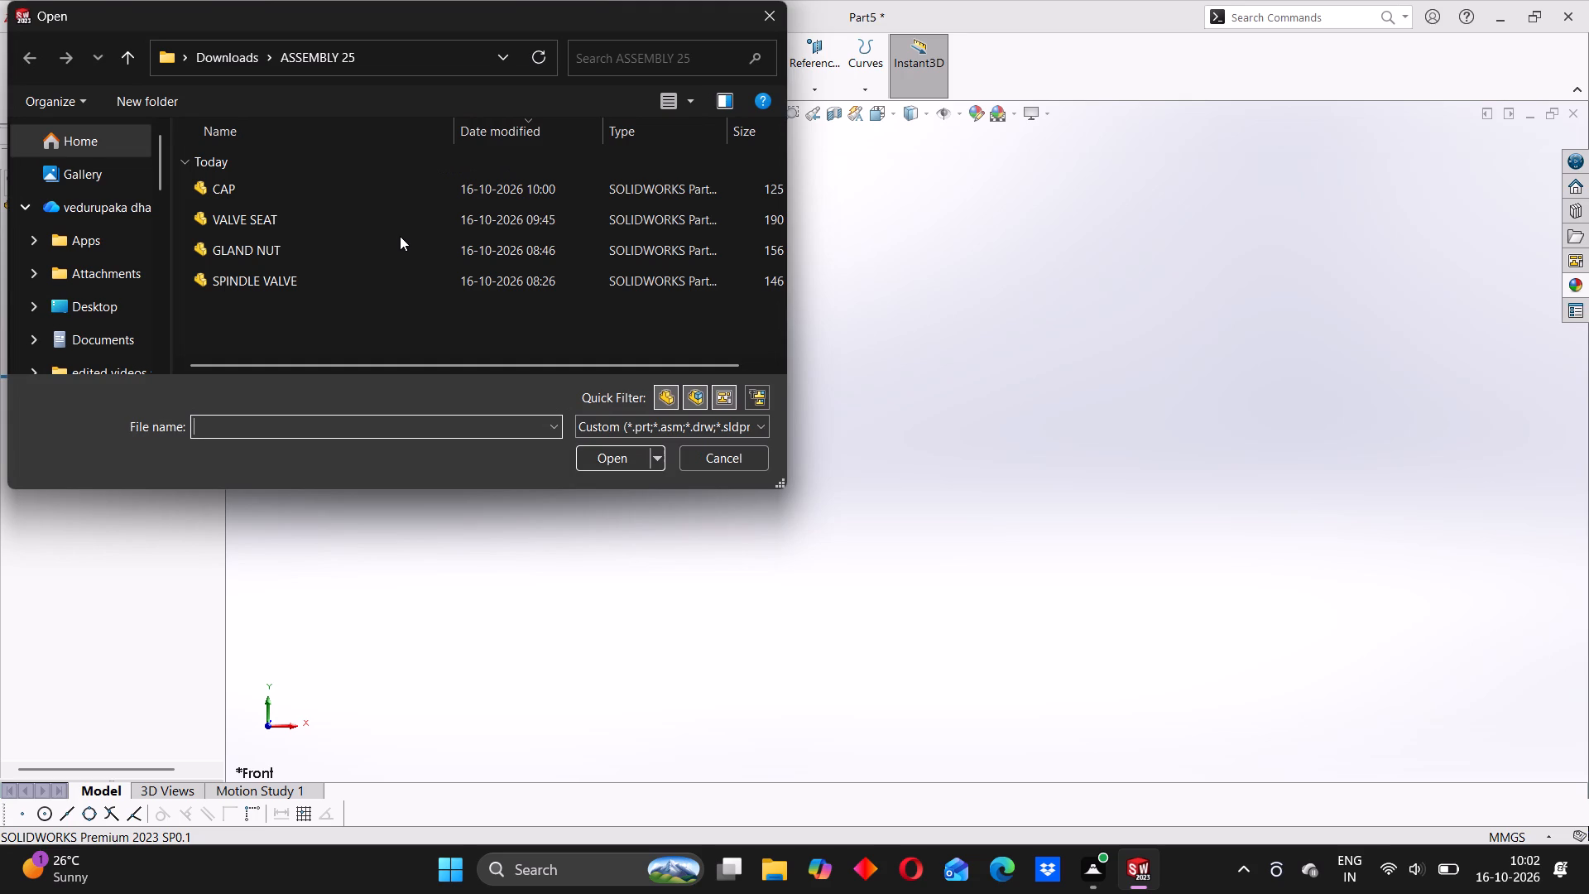
pyautogui.click(274, 243)
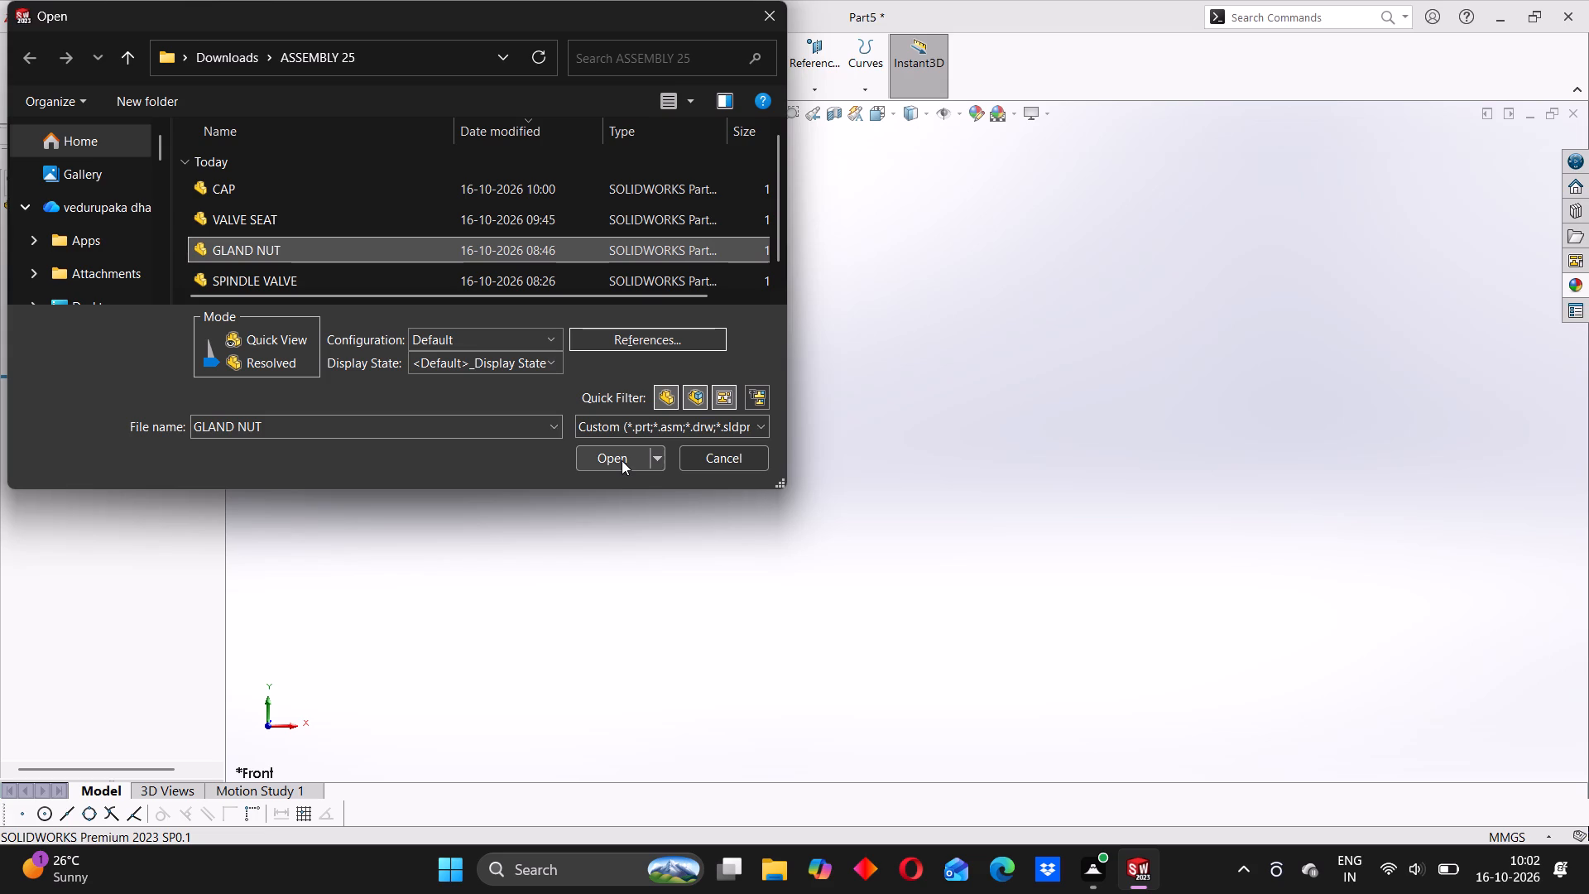
pyautogui.click(622, 459)
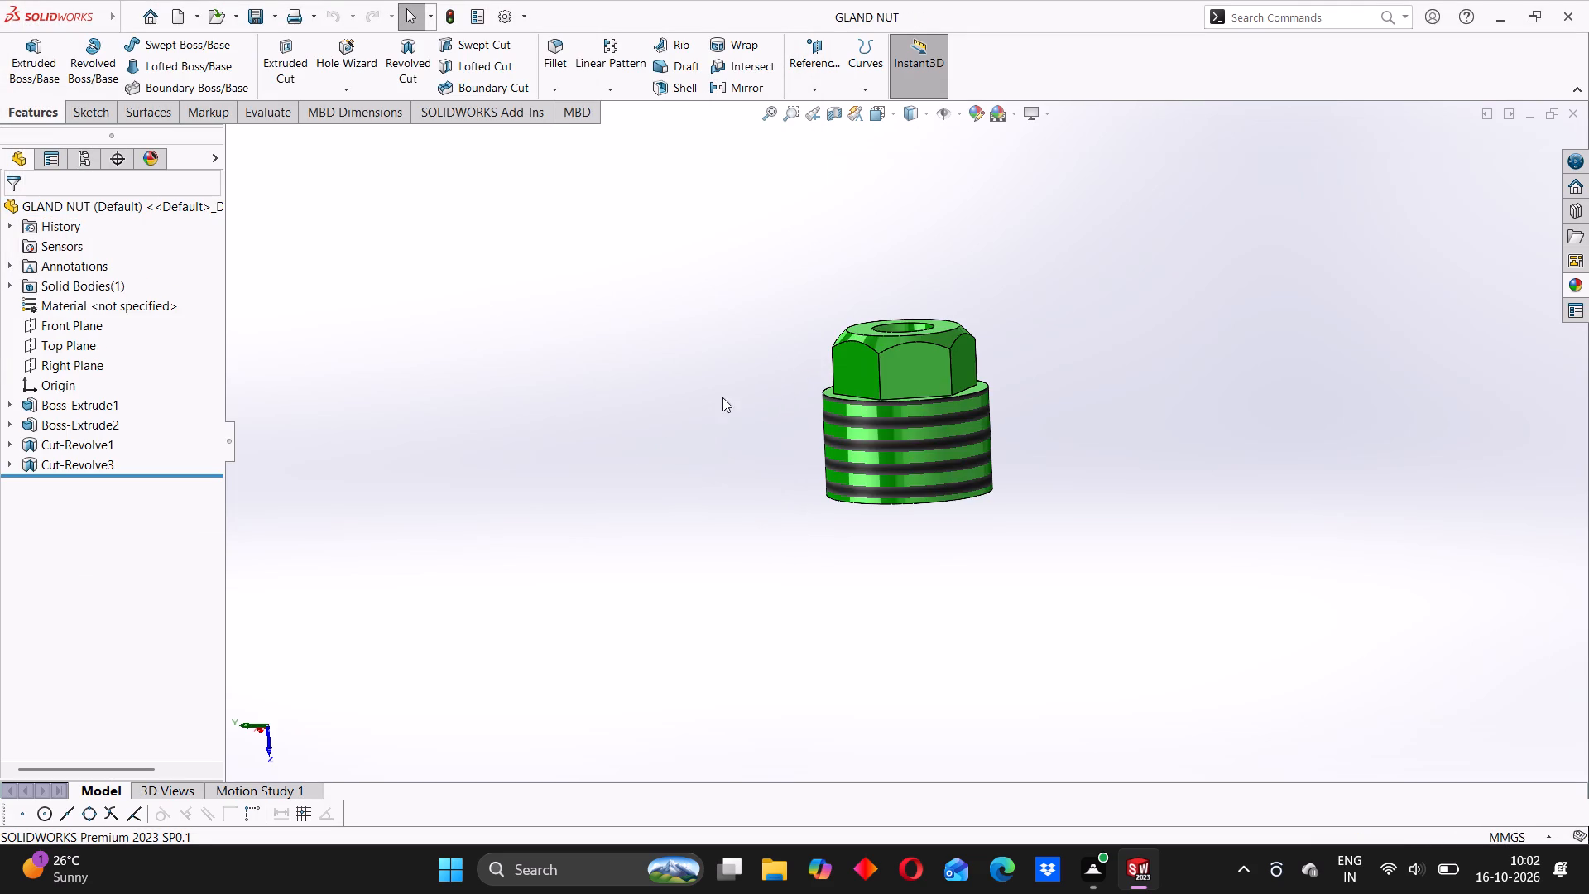
# Edit Sketch5 of Cut-Revolve3 and delete its corner profile with all dimensions, keeping the centreline.
pyautogui.scroll(-2, 852, 360)
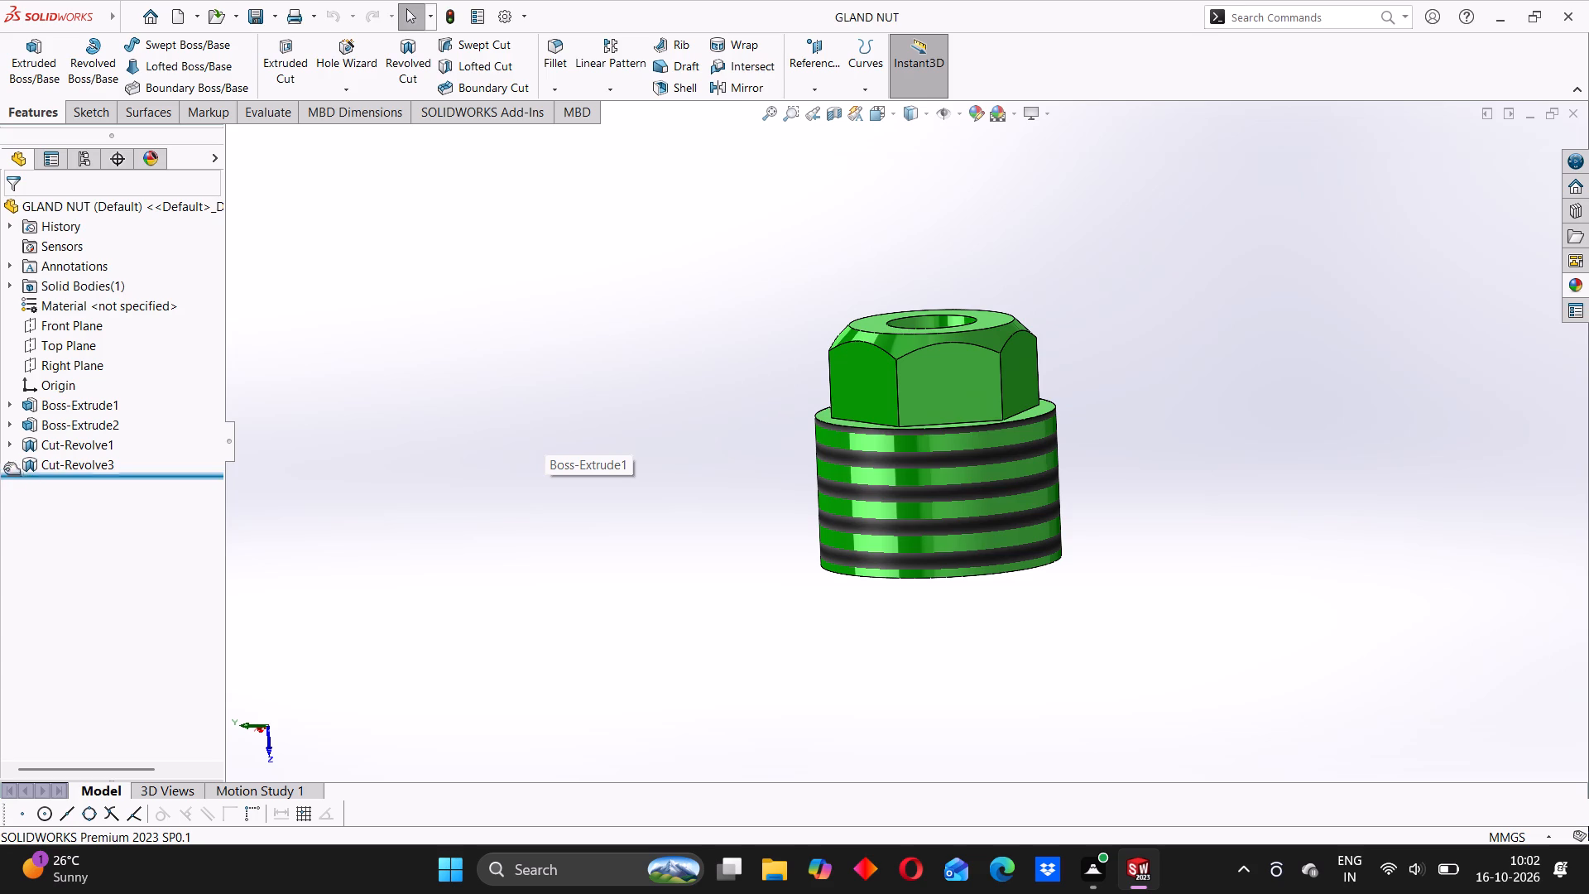
pyautogui.click(12, 461)
pyautogui.click(68, 486)
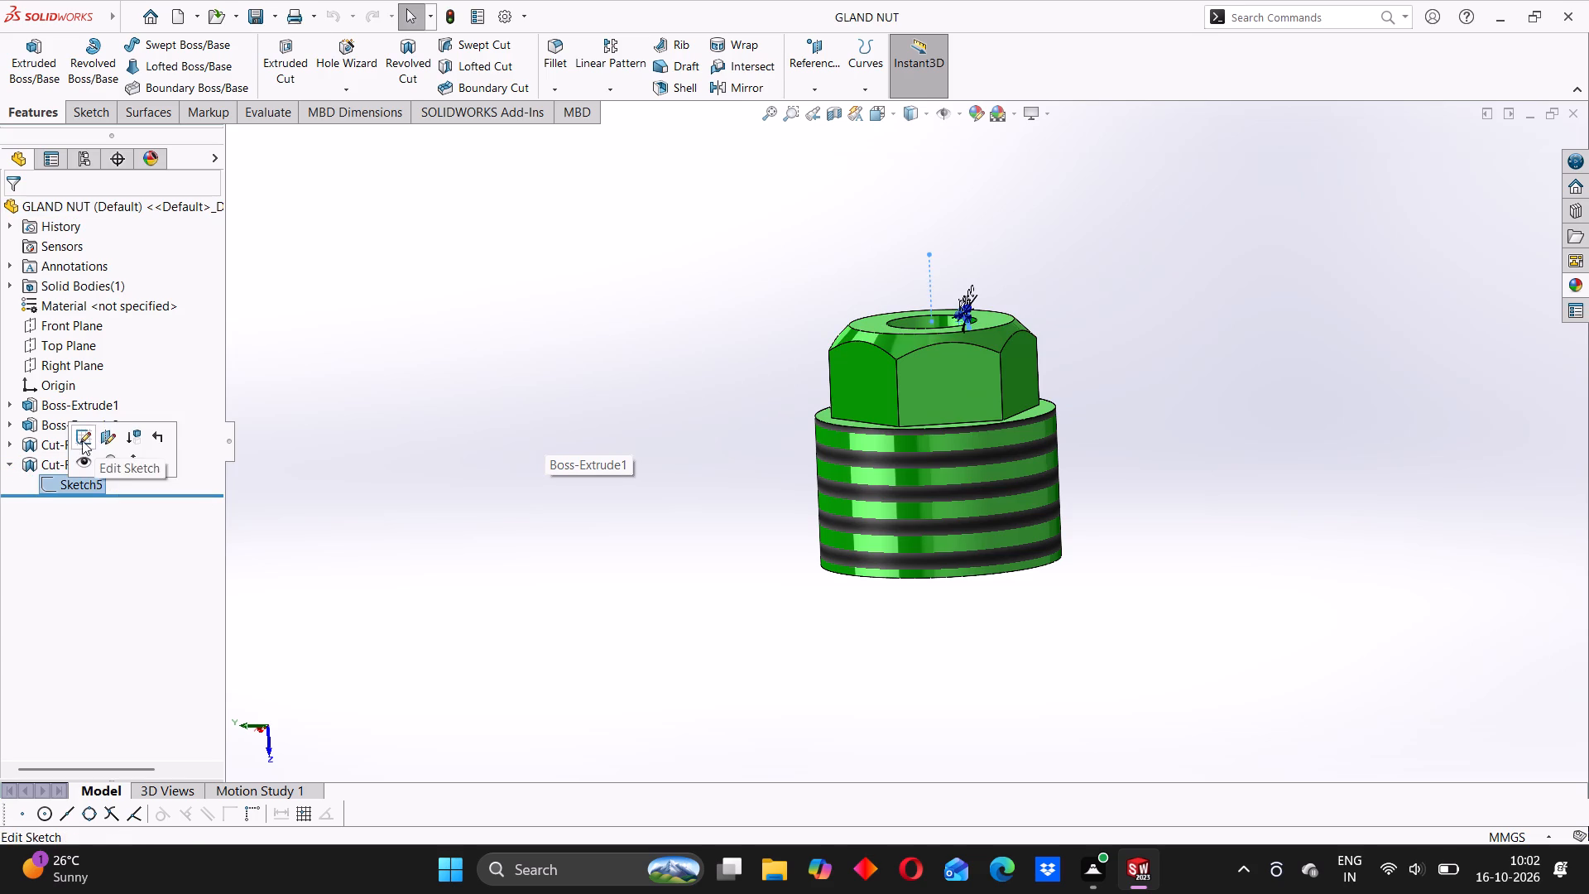
pyautogui.click(78, 438)
pyautogui.scroll(-3, 594, 203)
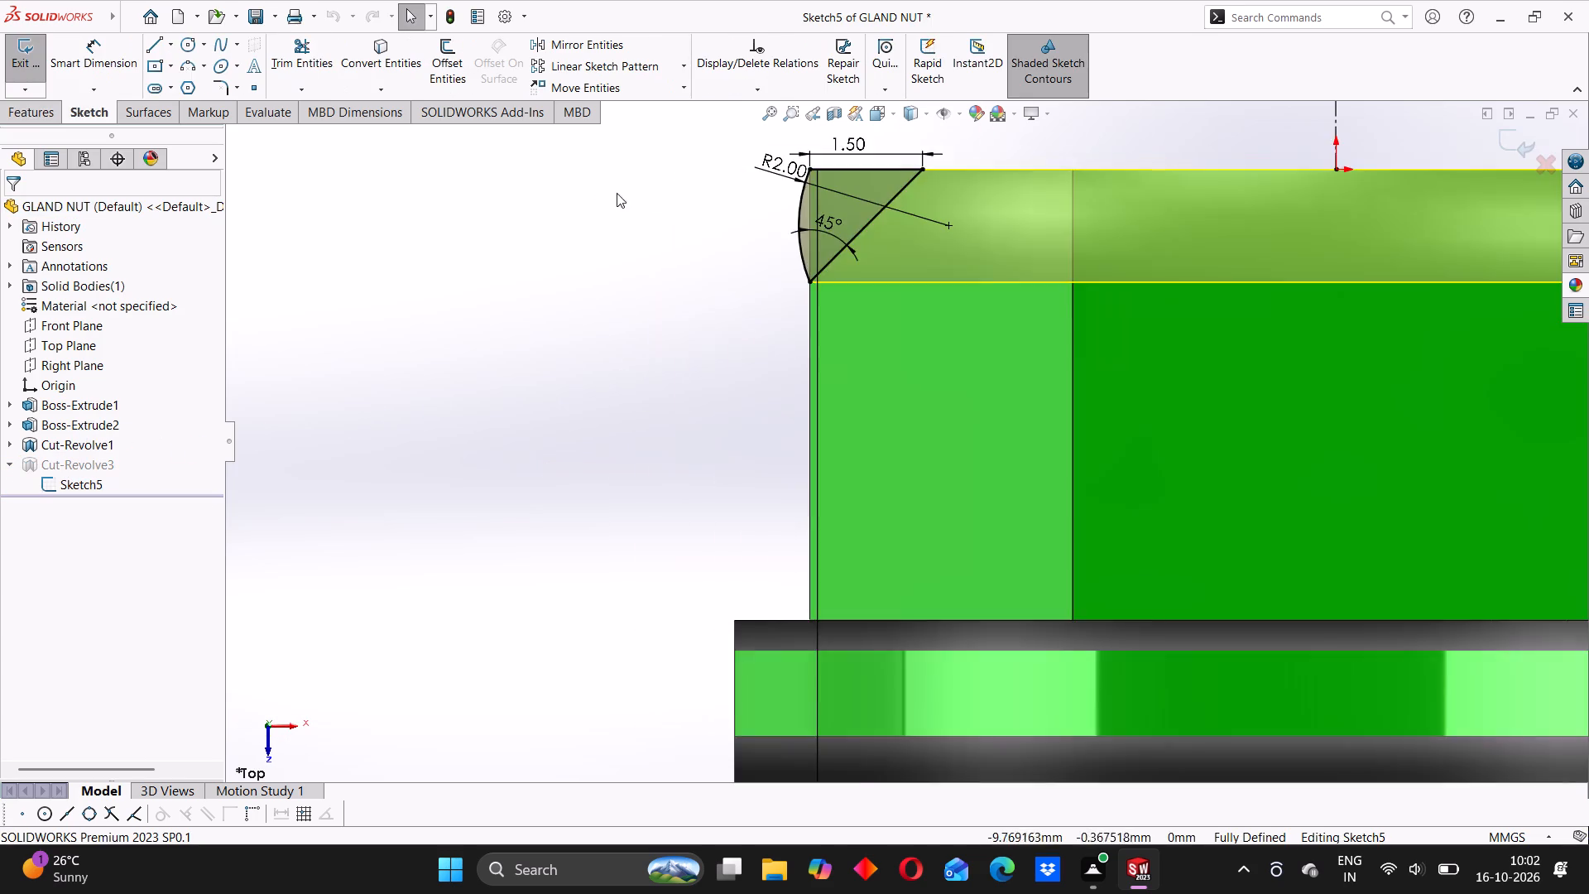
pyautogui.scroll(-4, 617, 193)
pyautogui.scroll(3, 904, 270)
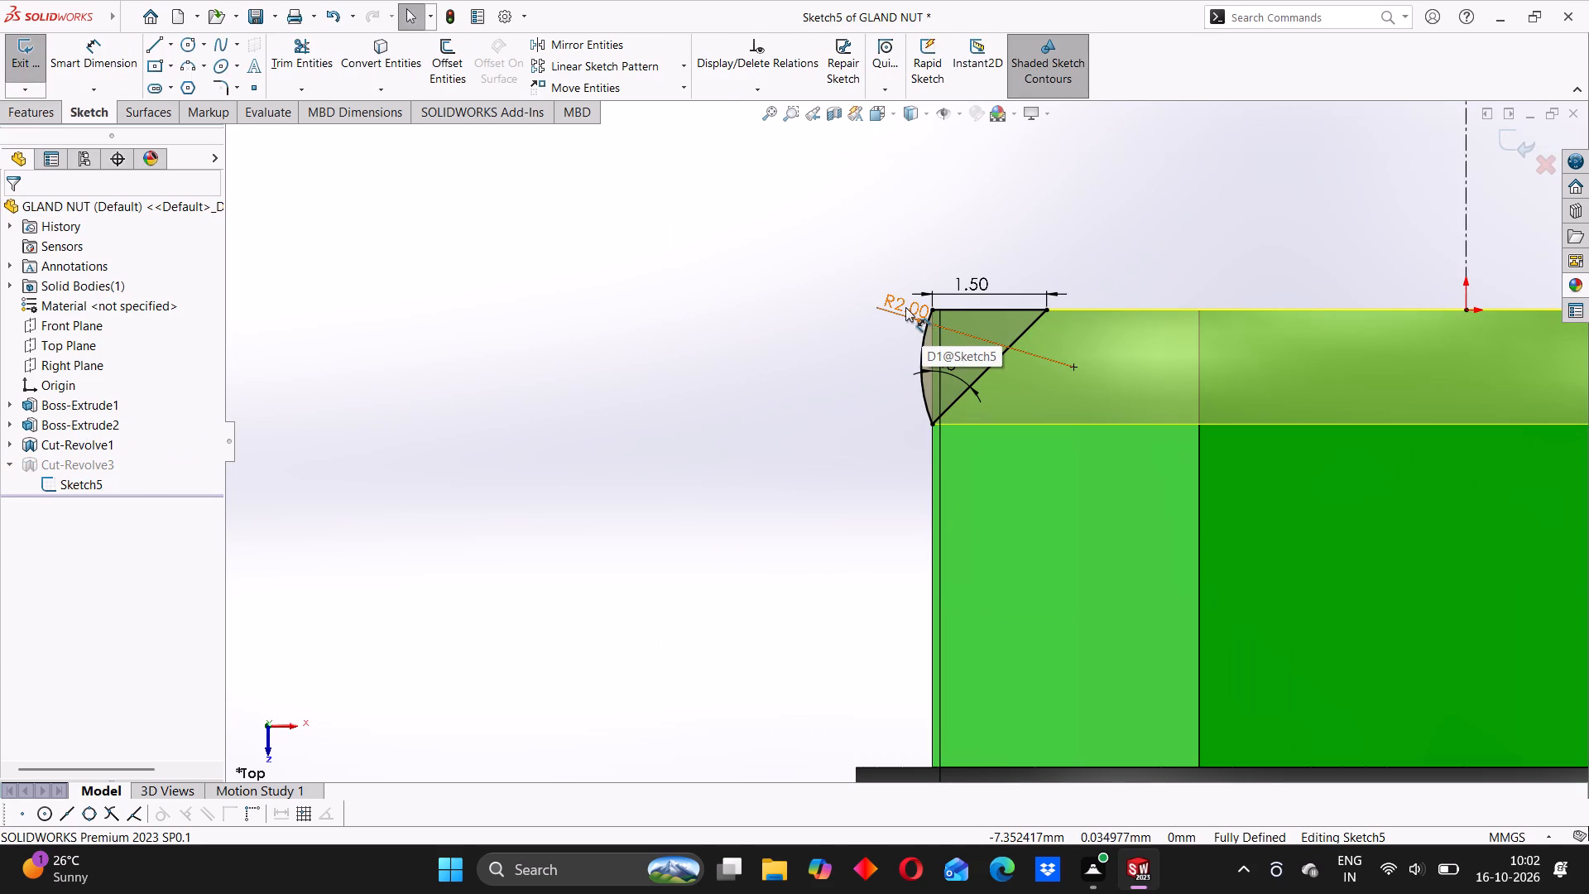
pyautogui.moveTo(852, 262); pyautogui.dragTo(1143, 469)
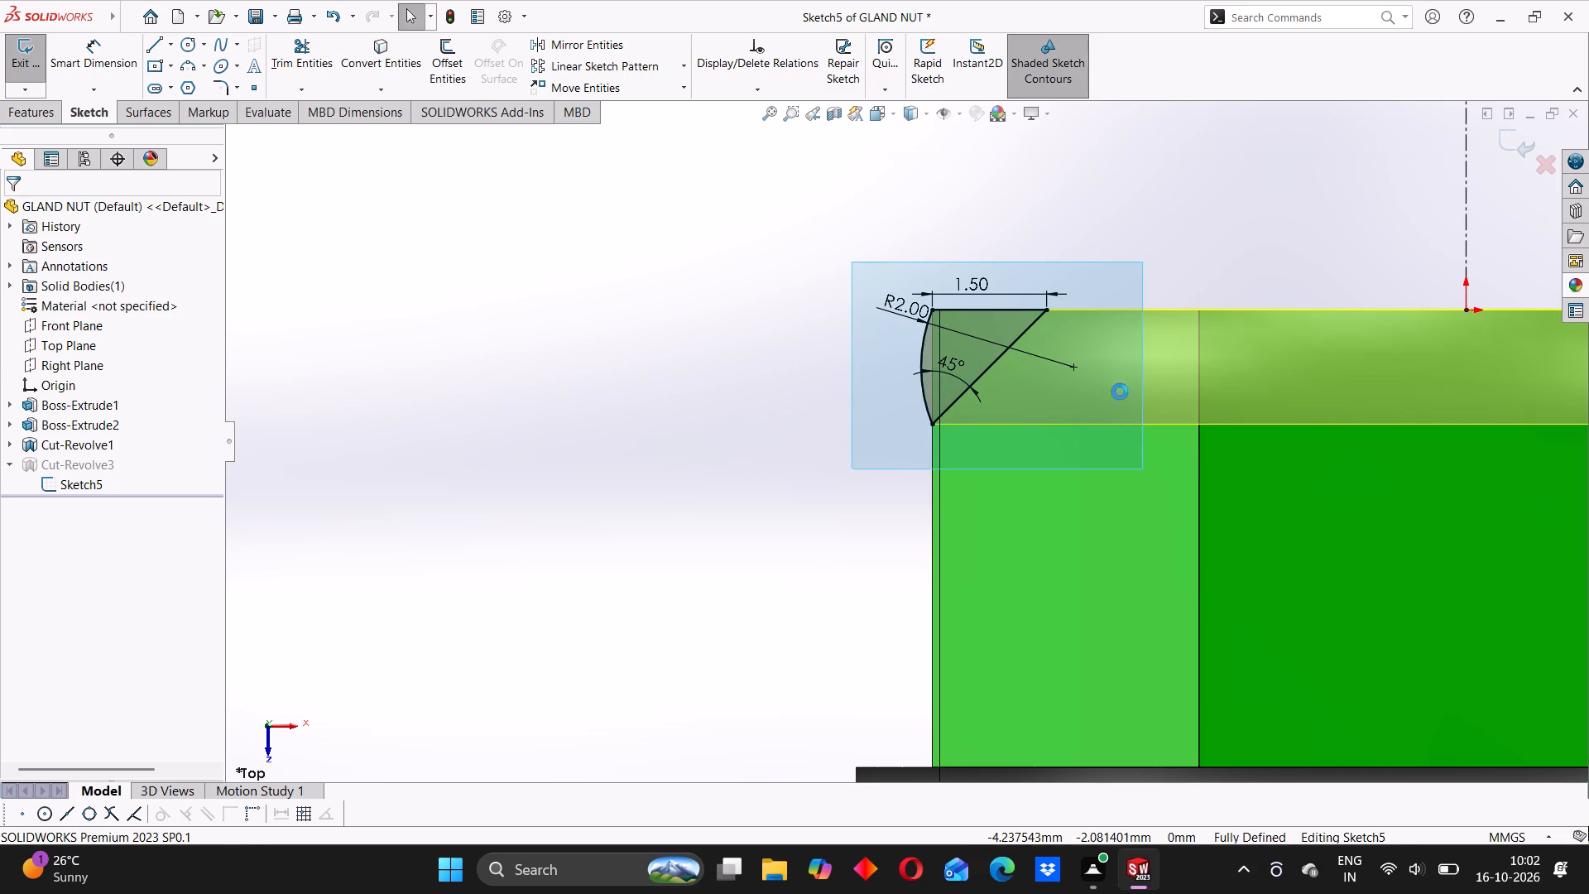
pyautogui.press('Delete')
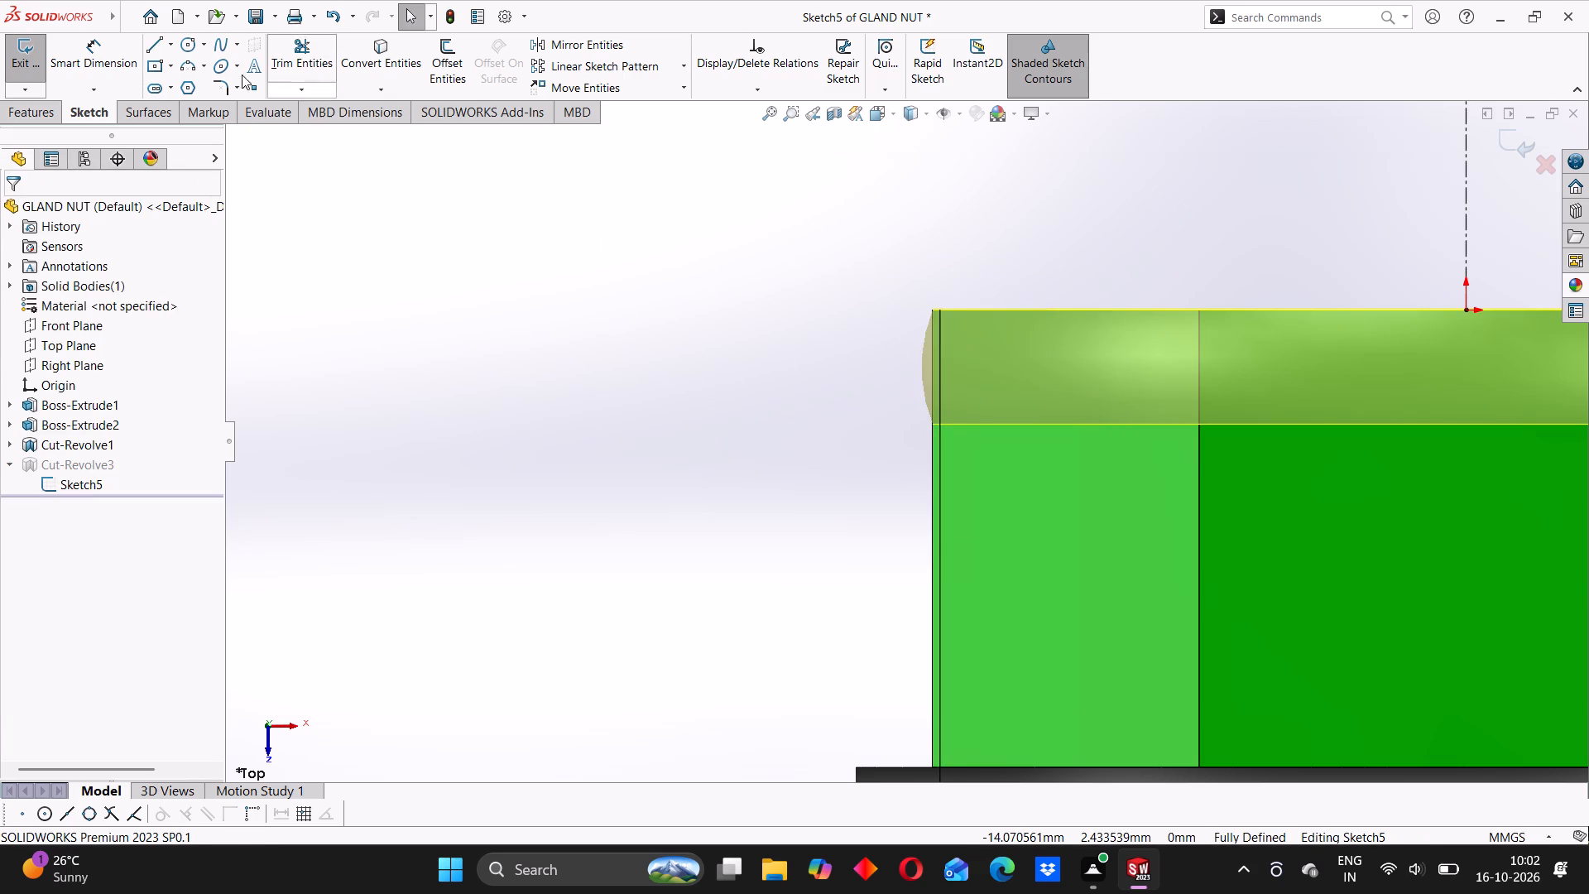
# Sketch a three-point arc of about 1.6 mm radius across the hexagon's corner, between its end edge and side edge.
pyautogui.click(185, 65)
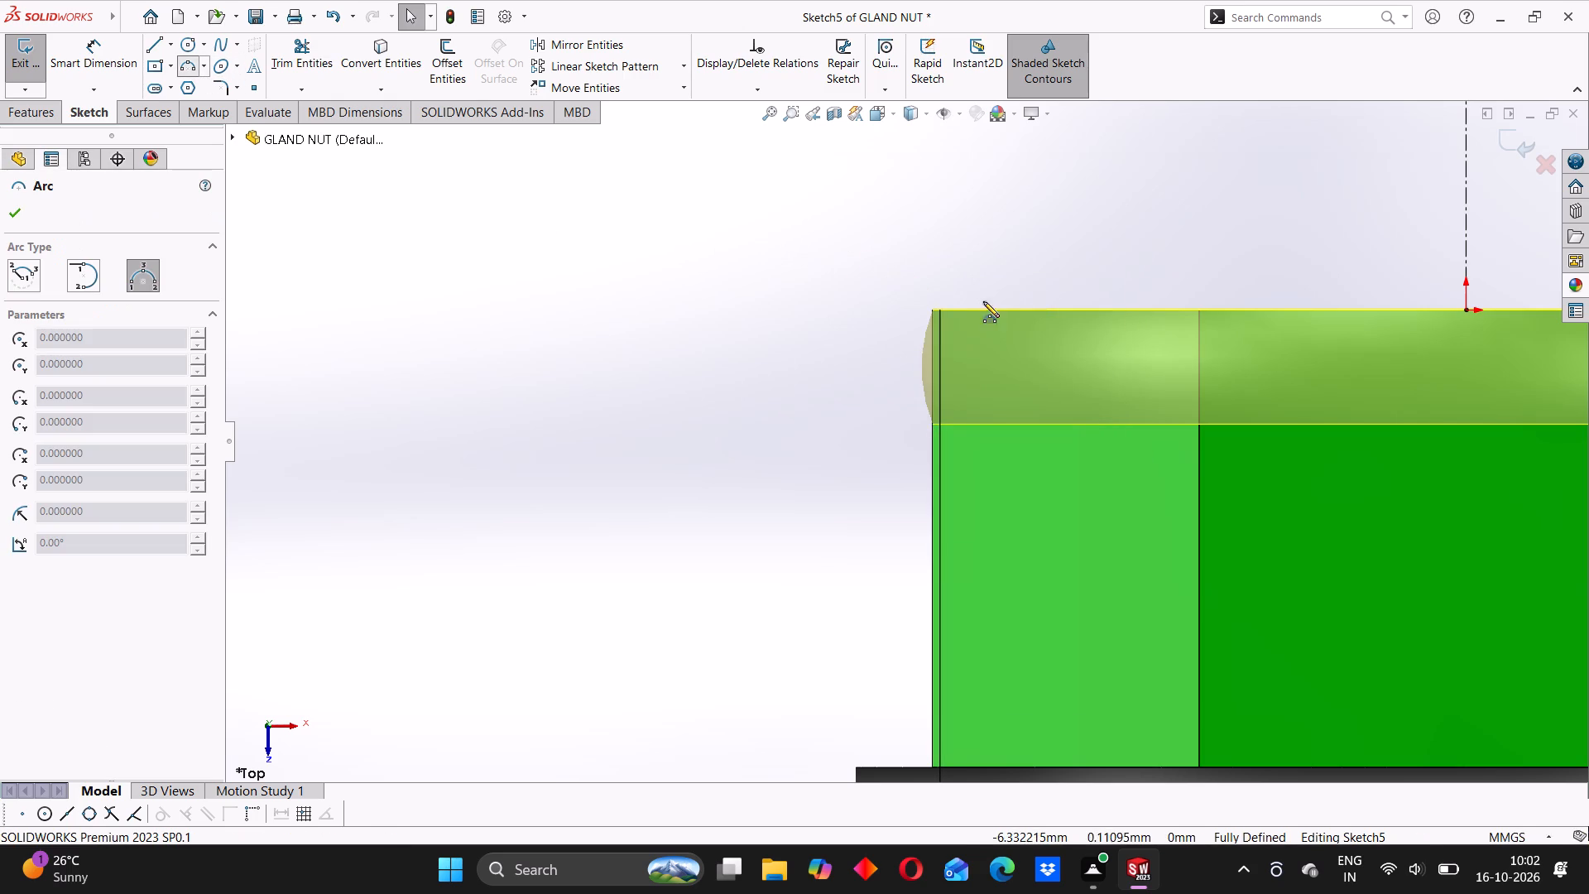
pyautogui.click(996, 310)
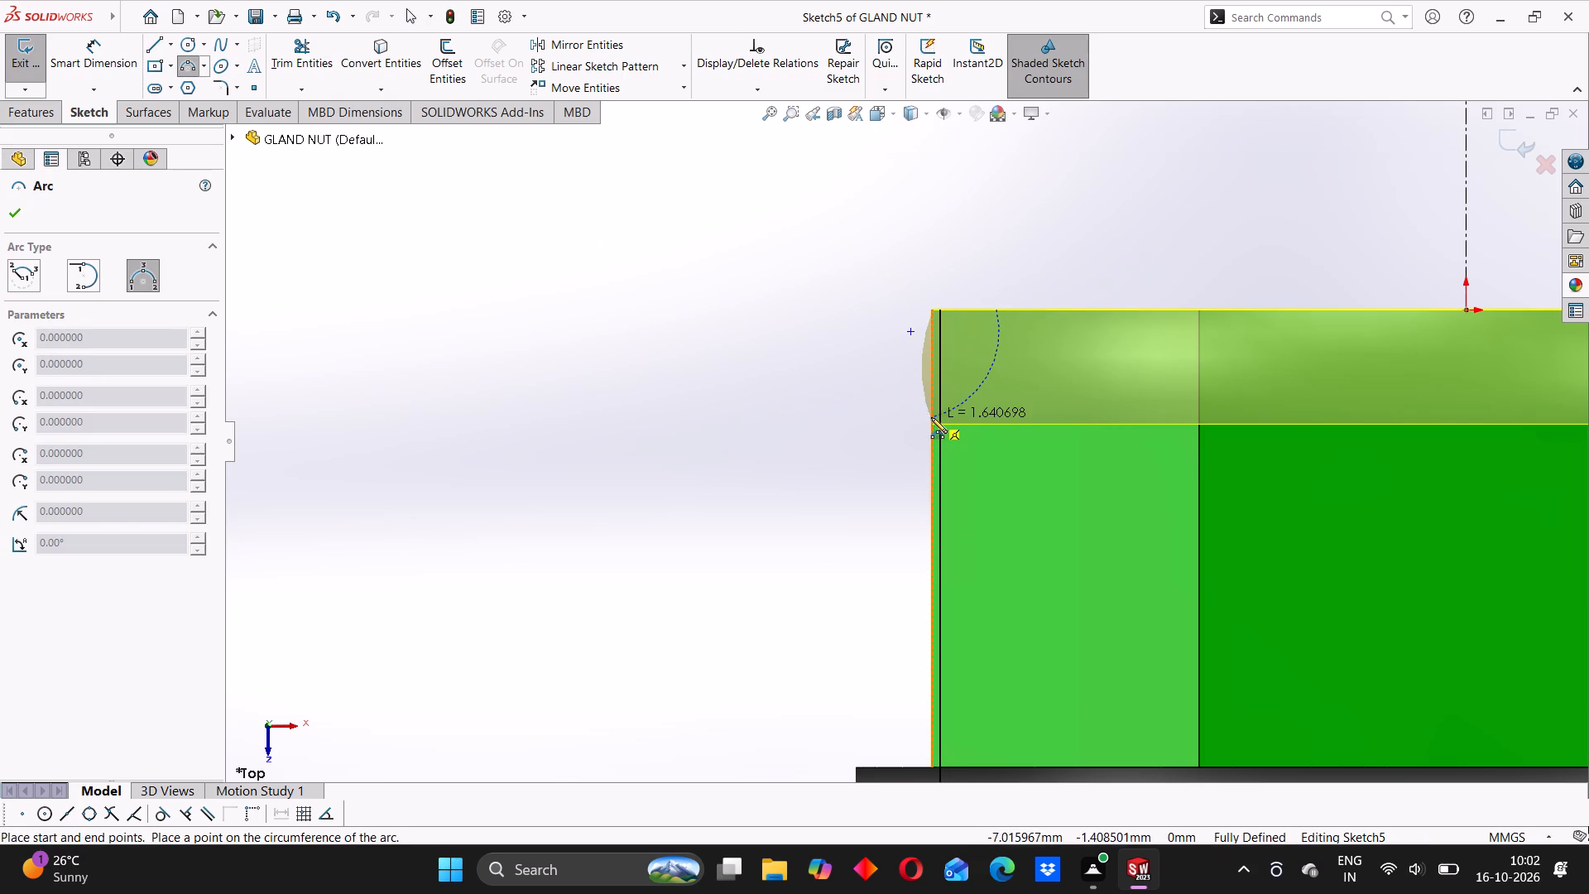
pyautogui.click(933, 424)
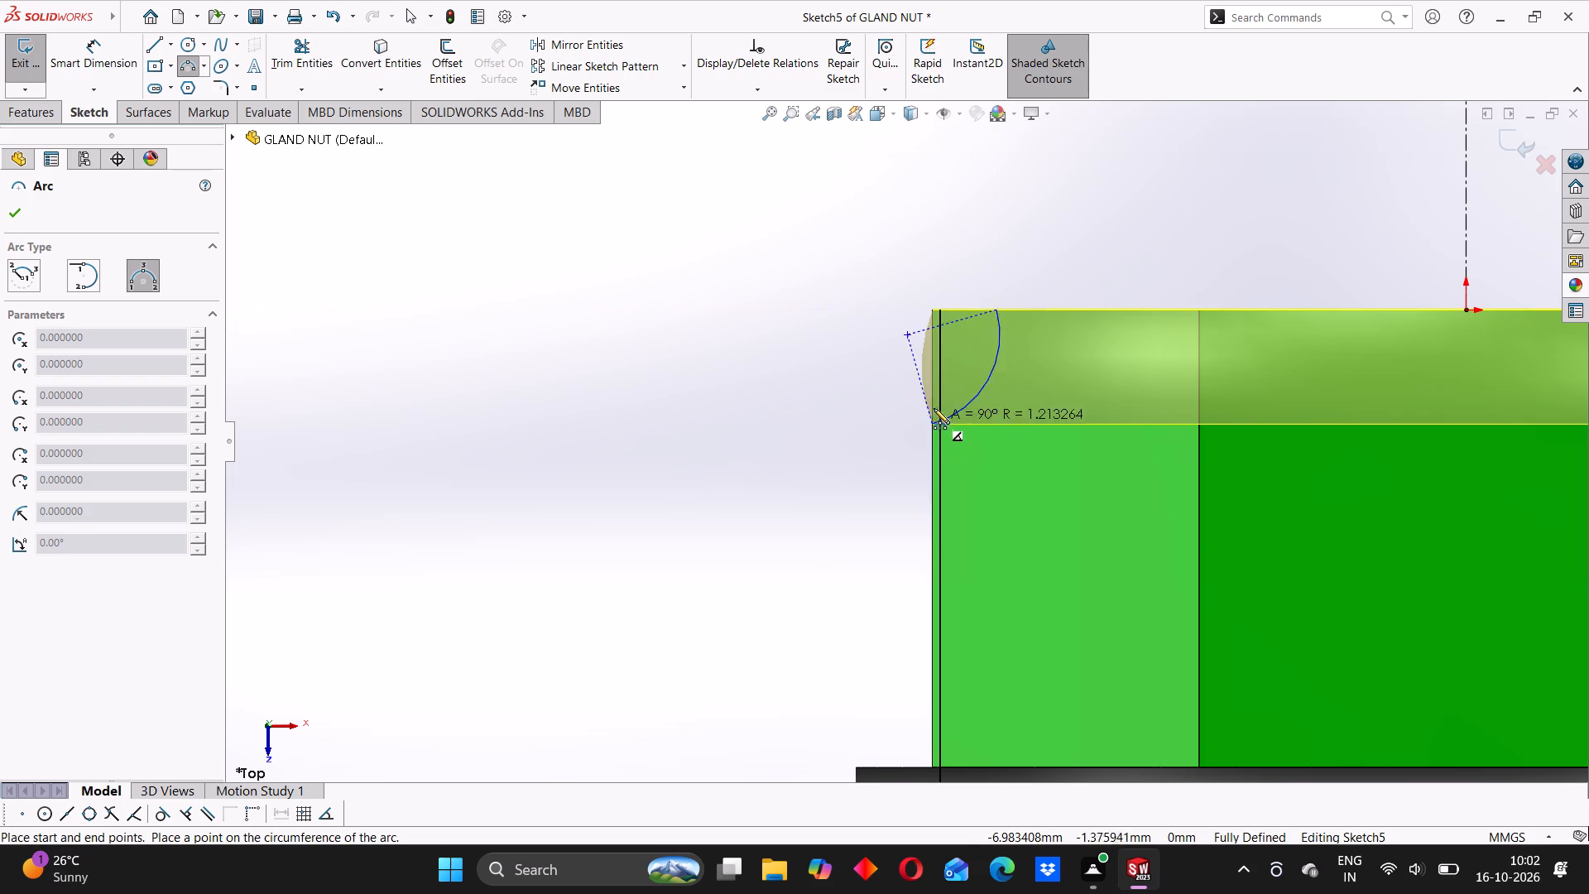
pyautogui.click(946, 361)
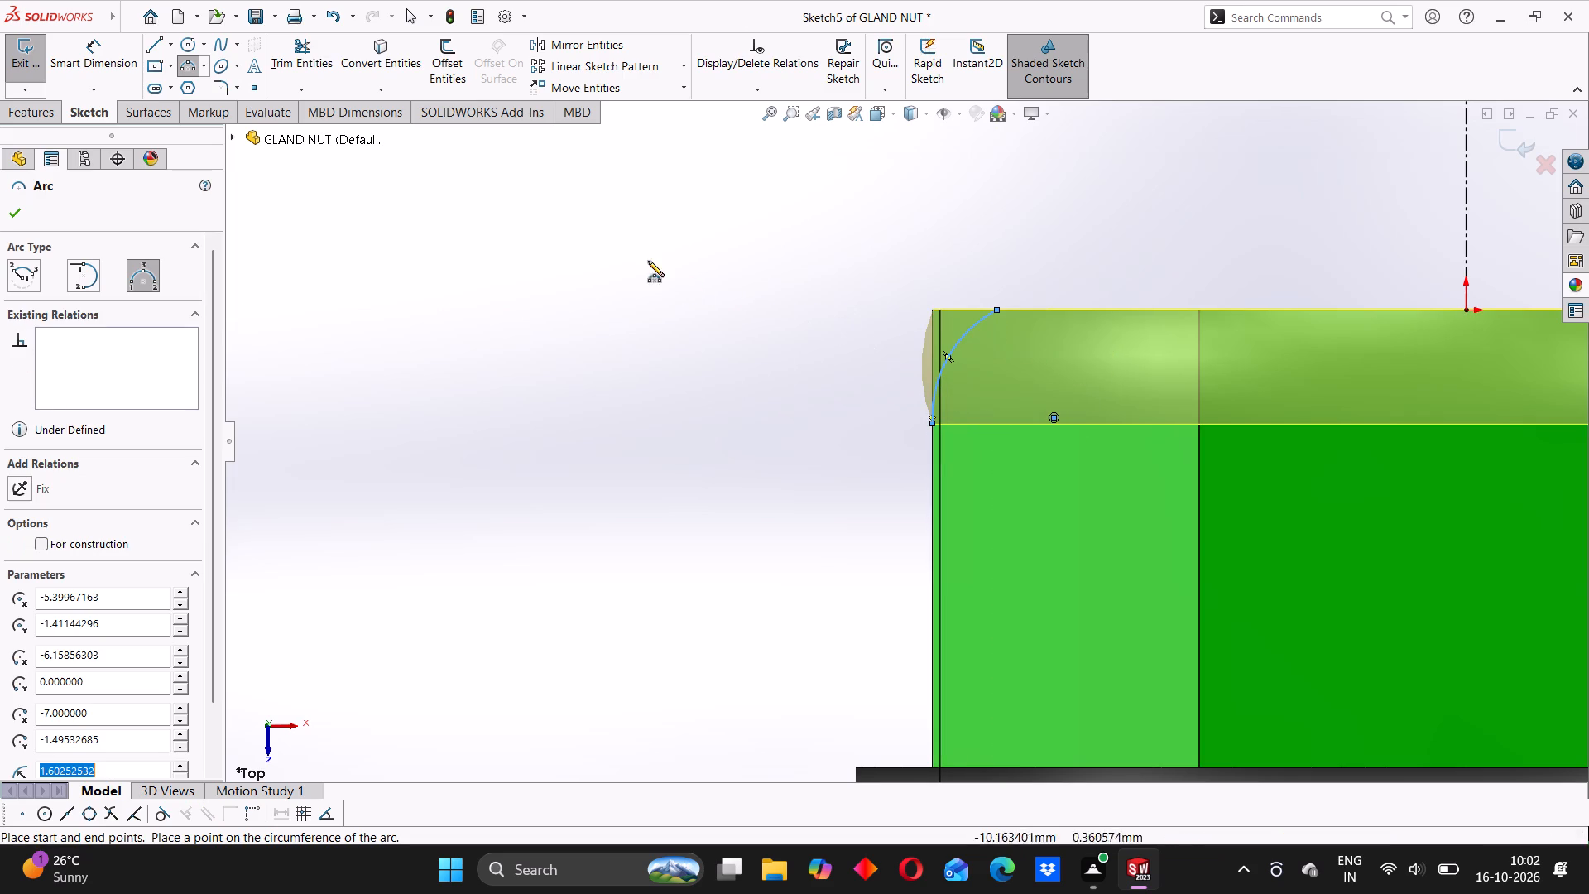
pyautogui.press('Escape')
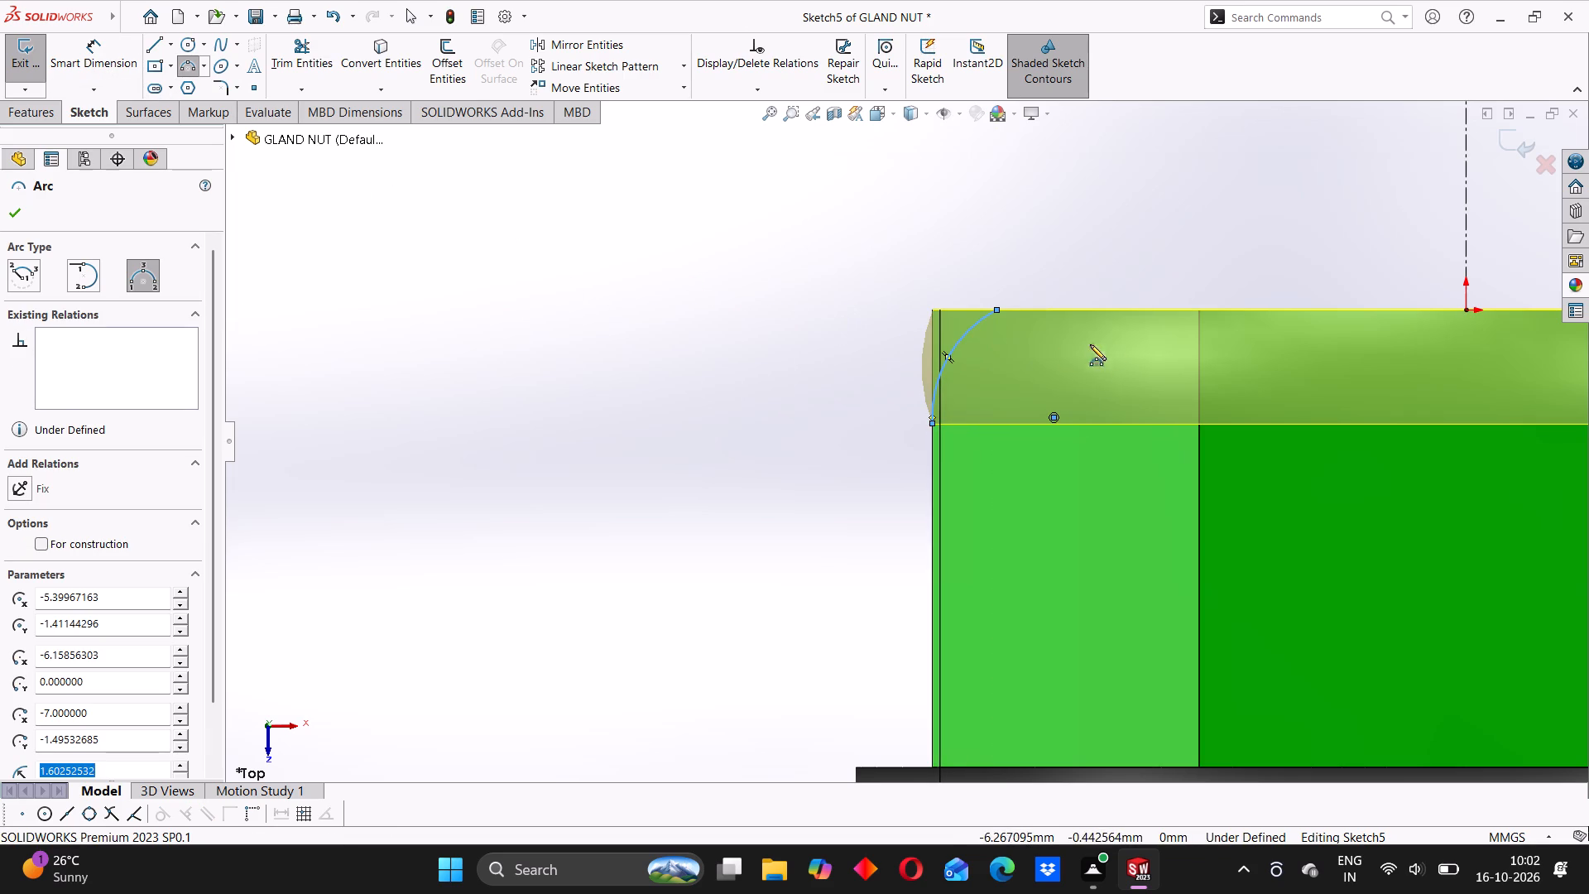
pyautogui.press('Escape')
# Make the arc tangent to both the hexagon's end edge and its side edge.
pyautogui.click(967, 333)
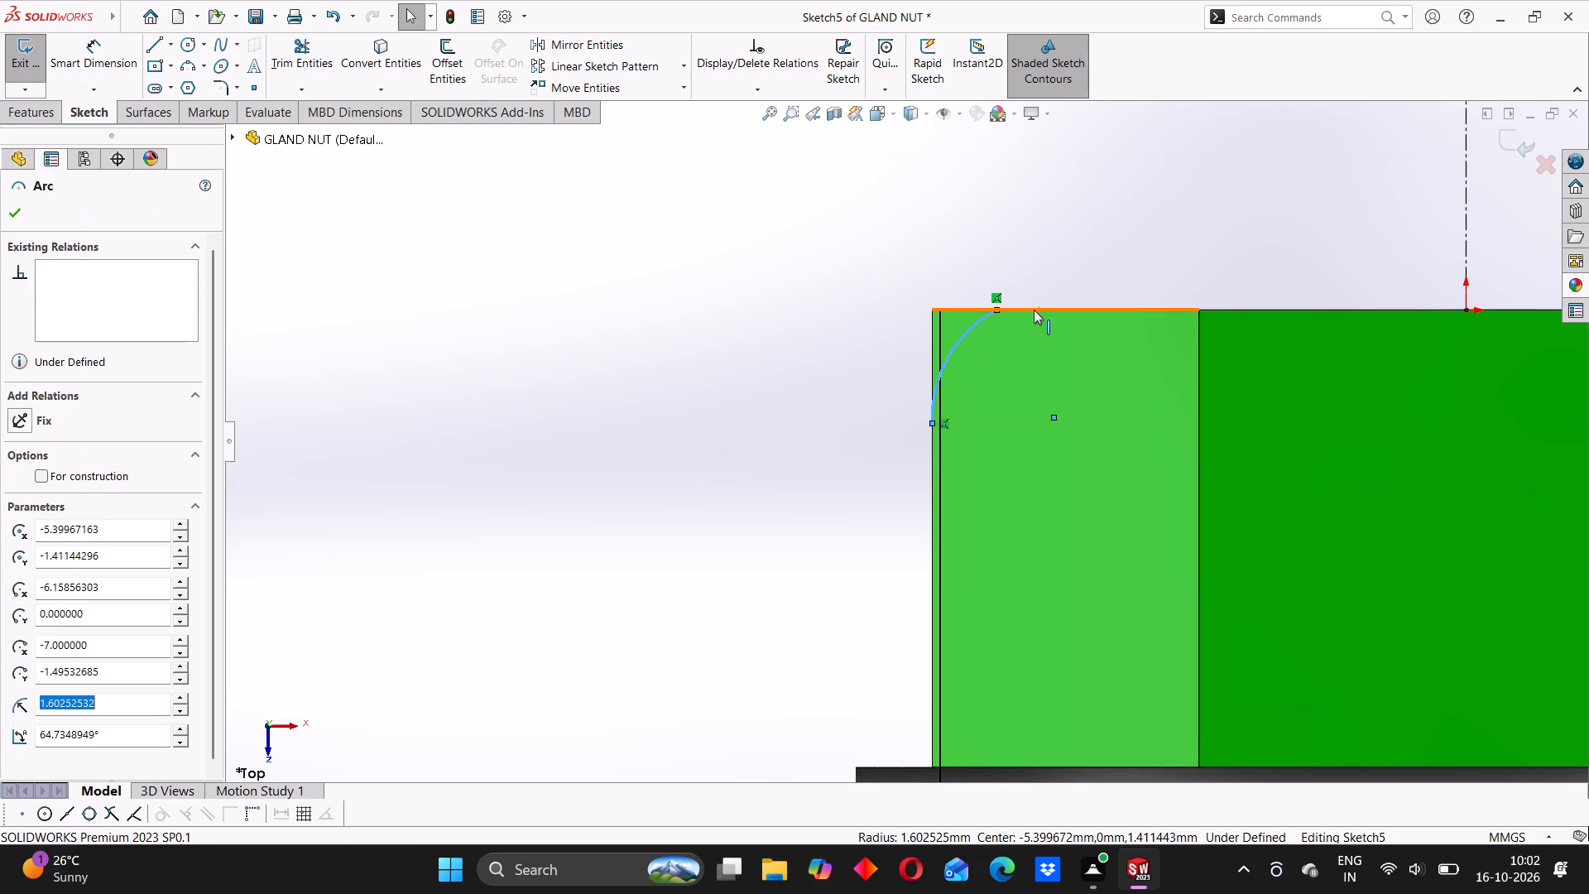
pyautogui.keyDown('ctrl'); pyautogui.click(1034, 310); pyautogui.keyUp('ctrl')
pyautogui.click(28, 503)
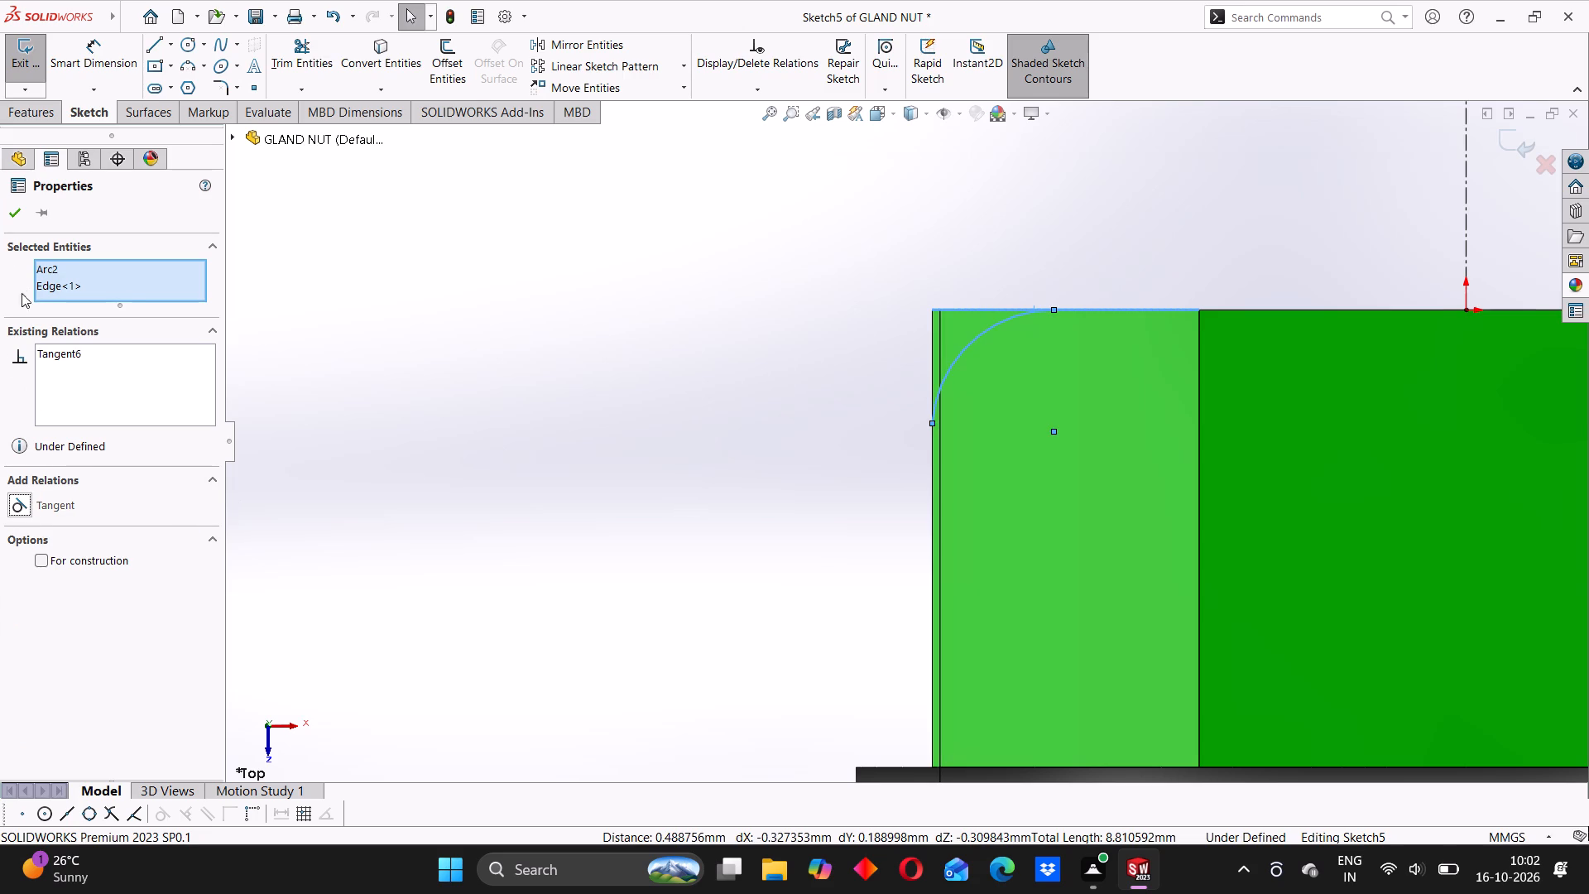
pyautogui.click(13, 219)
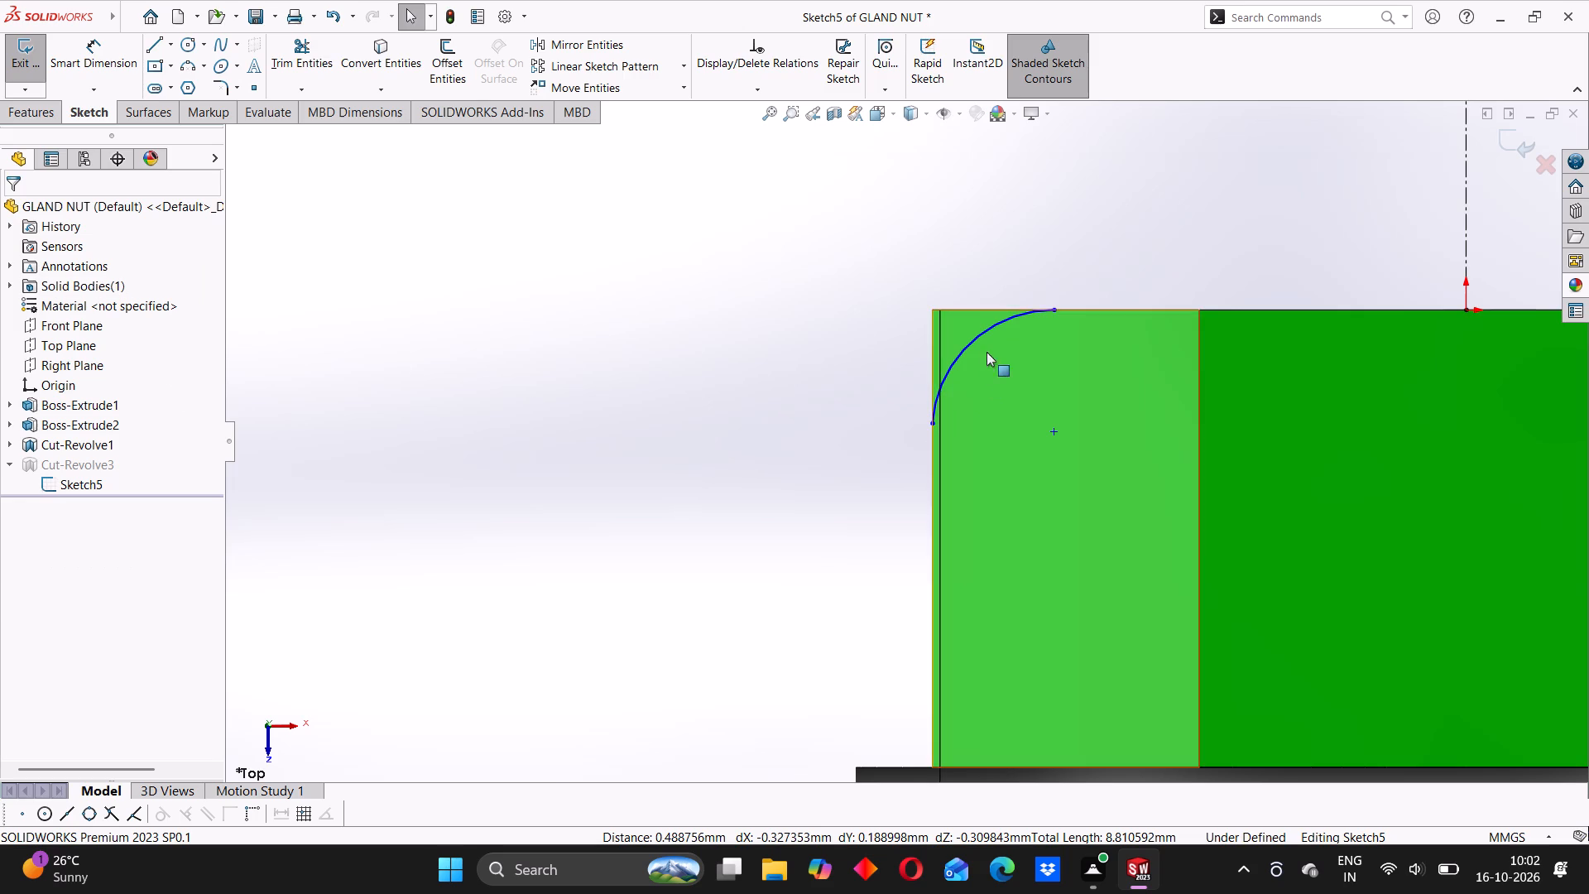
pyautogui.click(960, 354)
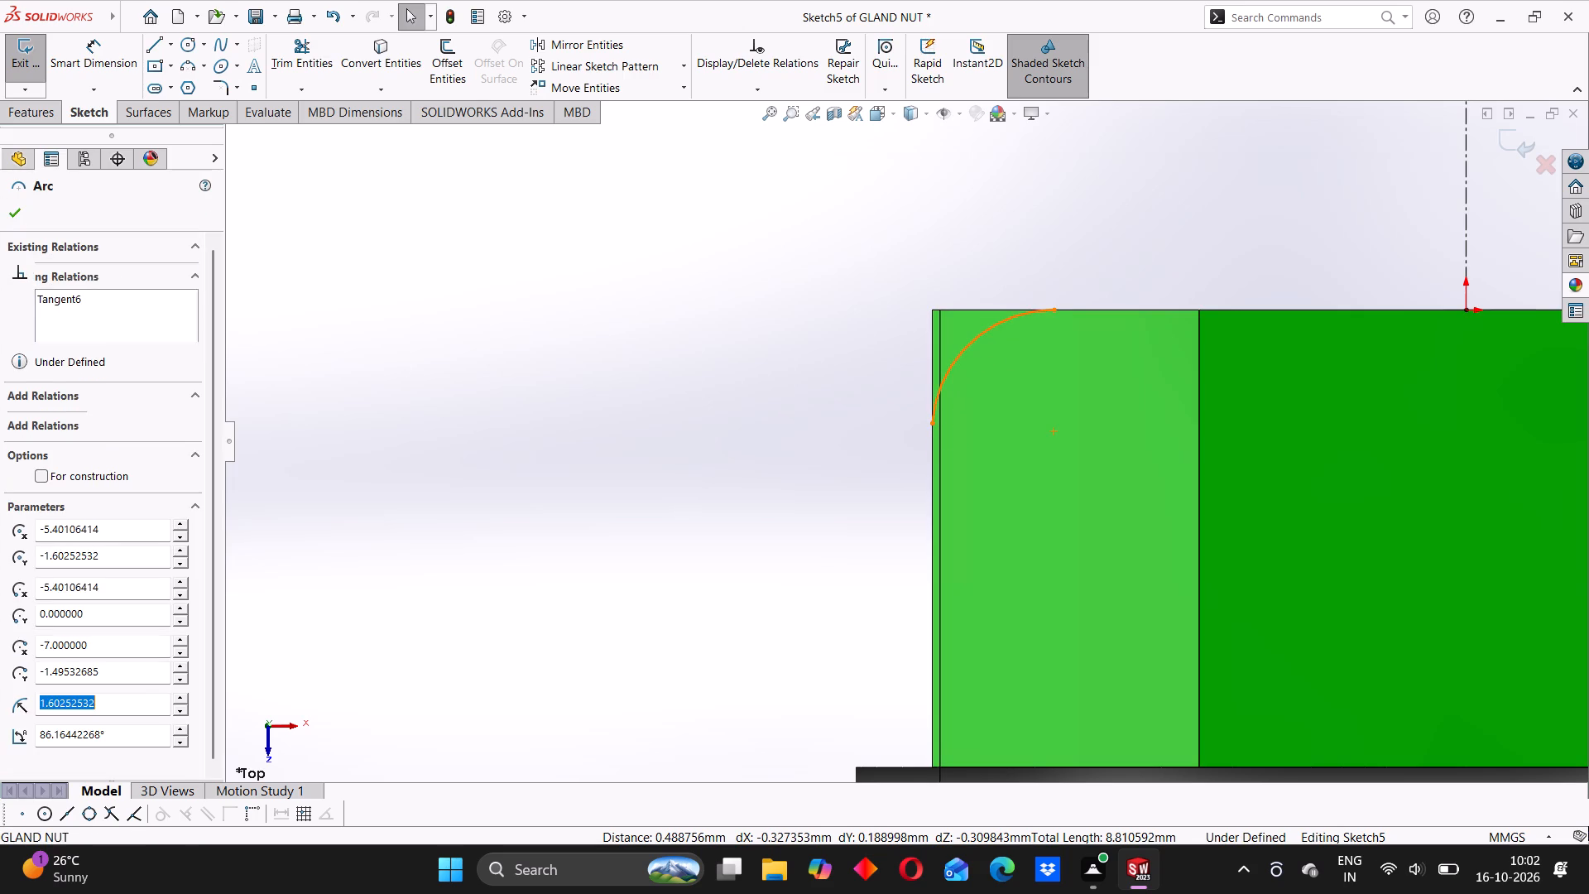
pyautogui.keyDown('ctrl'); pyautogui.click(934, 449); pyautogui.keyUp('ctrl')
pyautogui.click(14, 500)
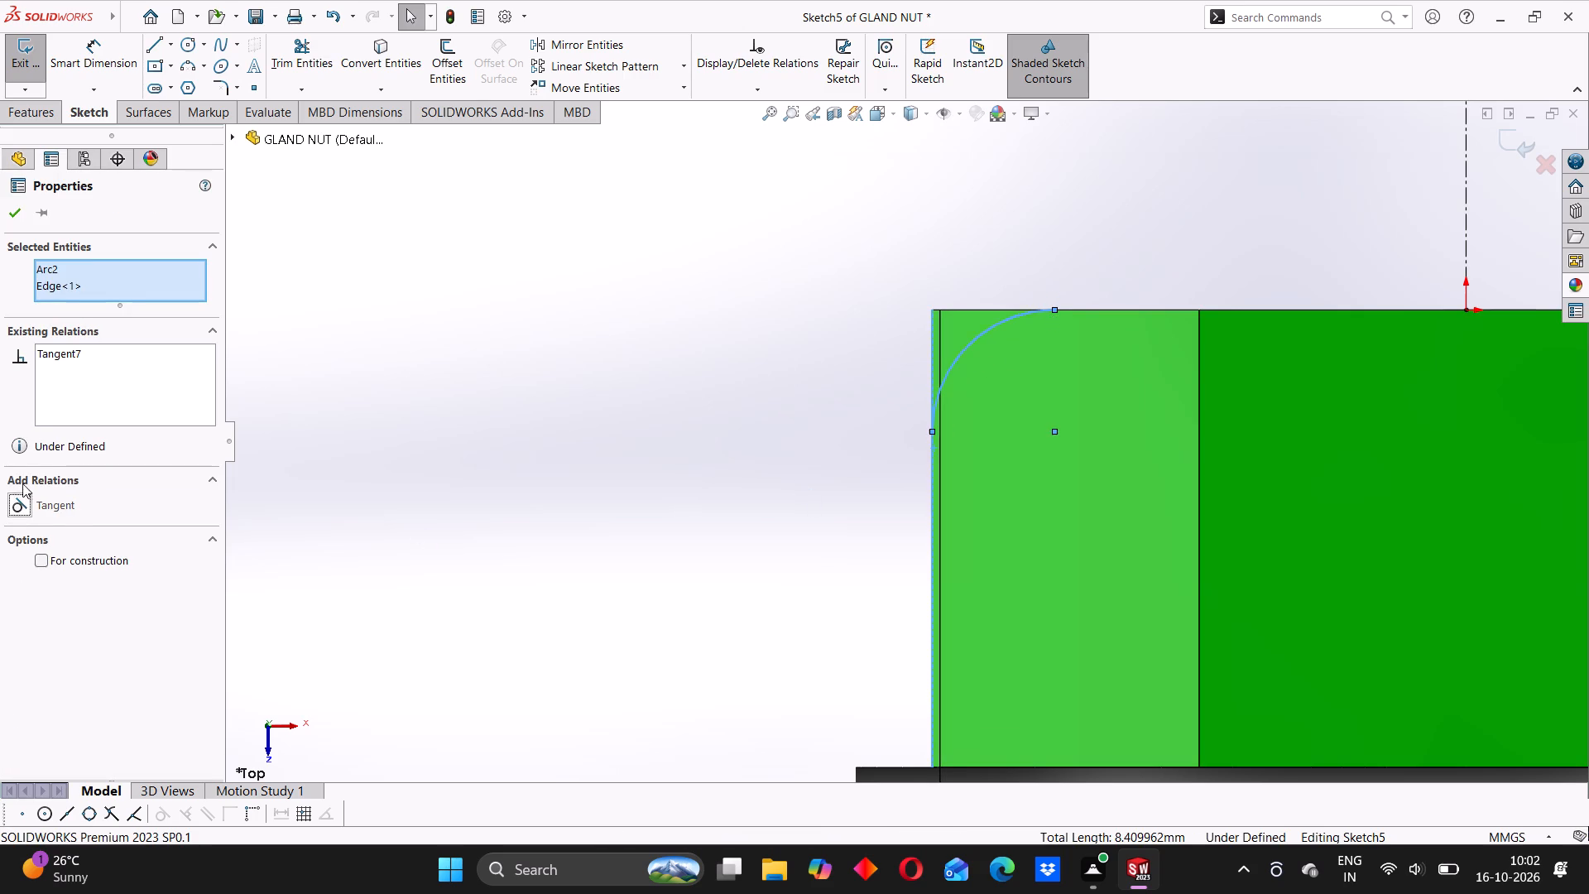
pyautogui.moveTo(9, 217); pyautogui.dragTo(17, 217)
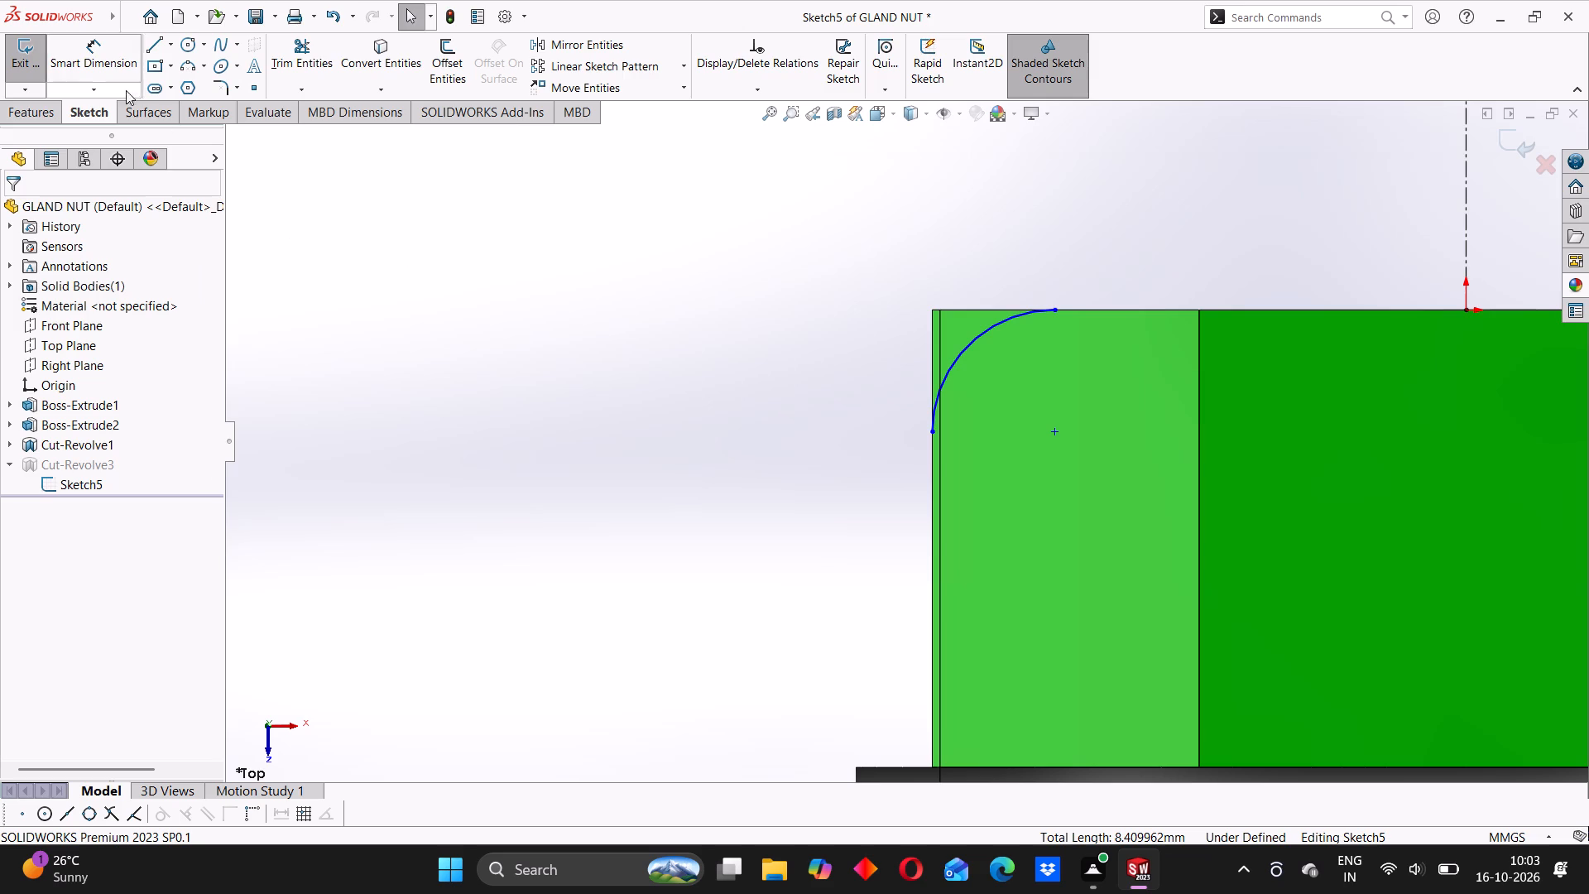
# Dimension the arc's radius as 2 mm.
pyautogui.click(104, 60)
pyautogui.click(968, 343)
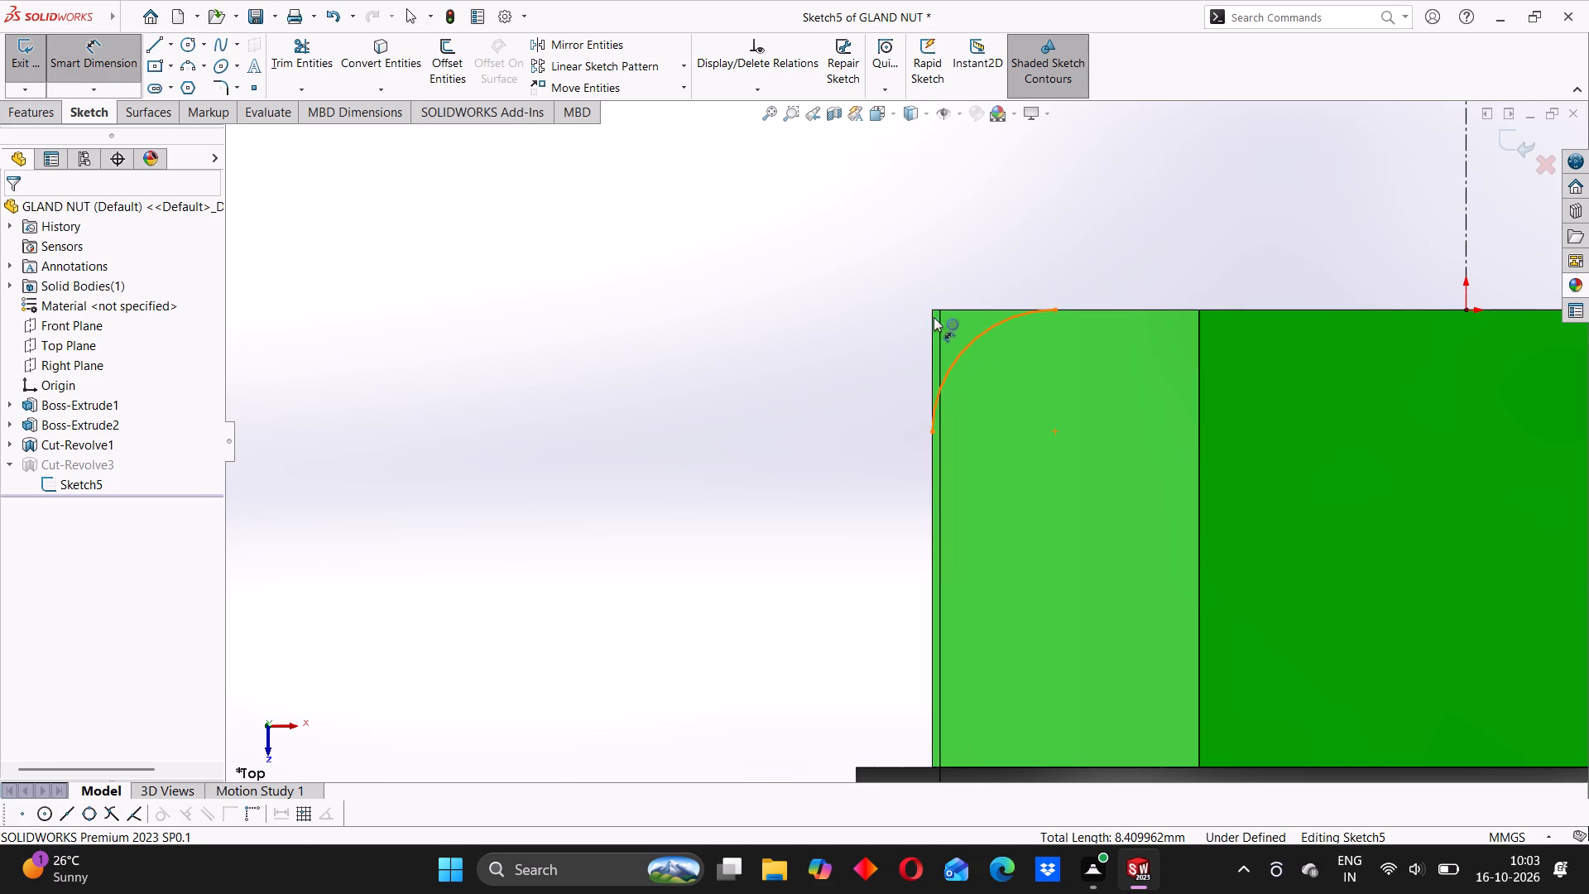
pyautogui.click(910, 293)
pyautogui.press('2')
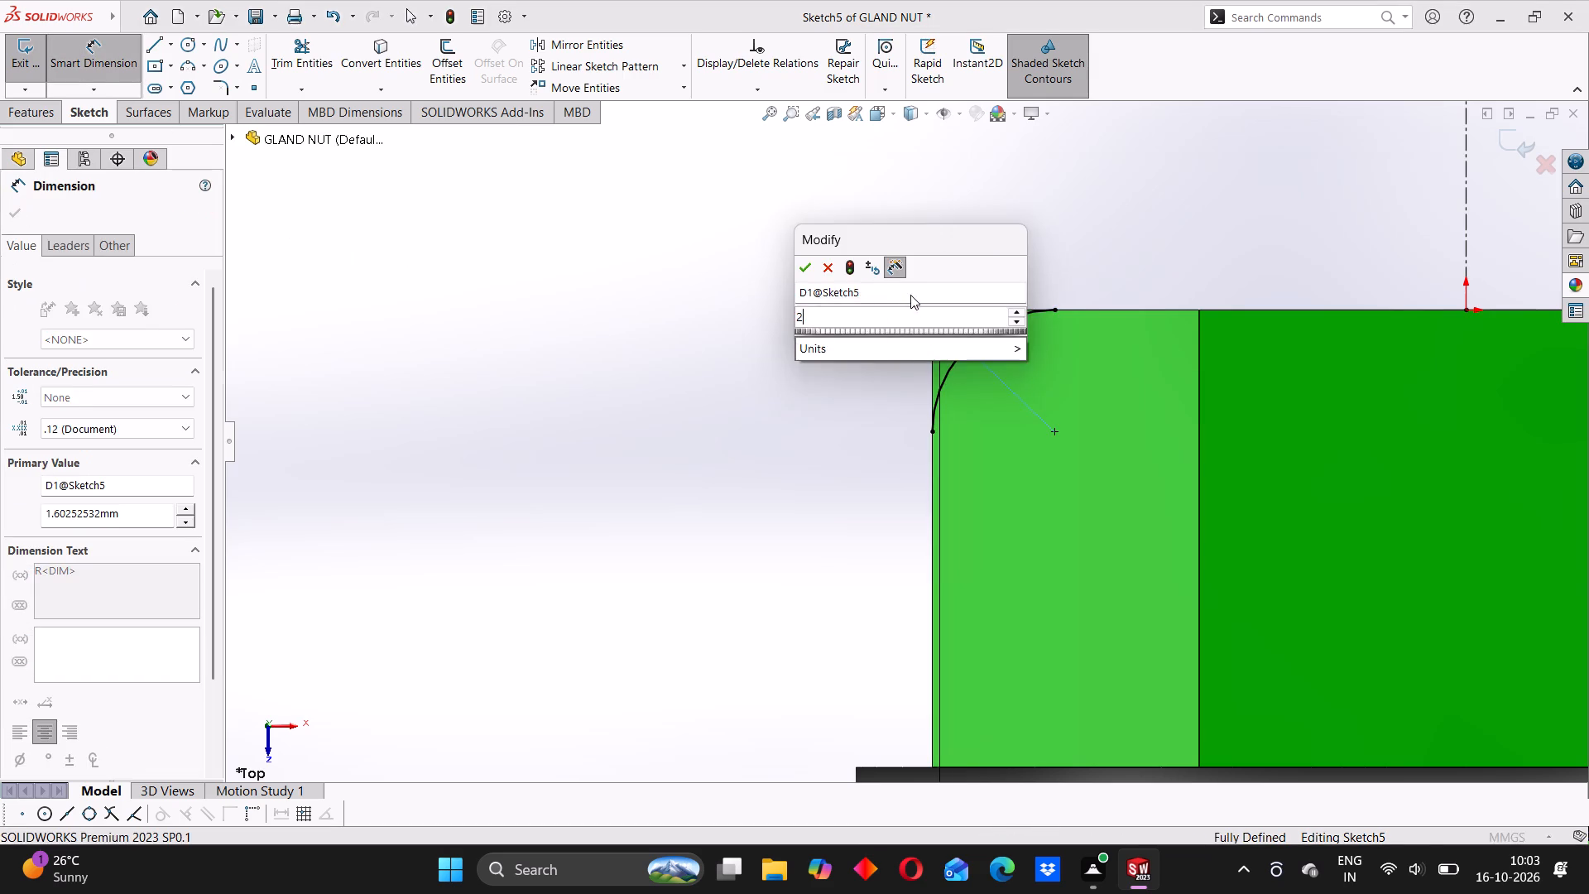
pyautogui.press('Return')
pyautogui.click(804, 381)
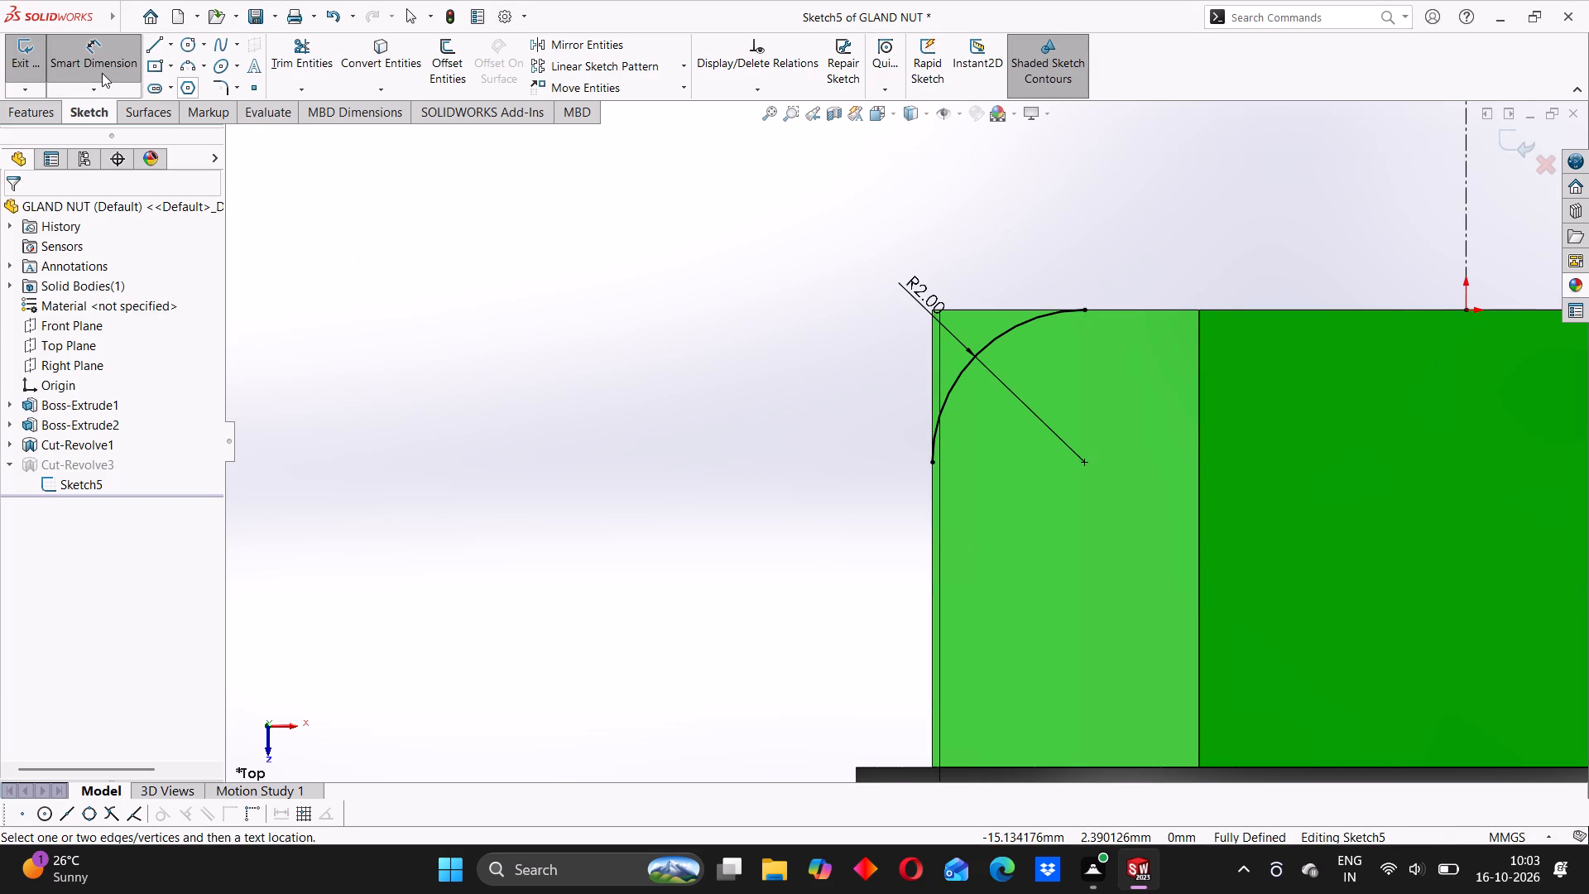
# Close the profile with two 2 mm lines joining the arc's endpoints to the hexagon's outer corner.
pyautogui.click(156, 41)
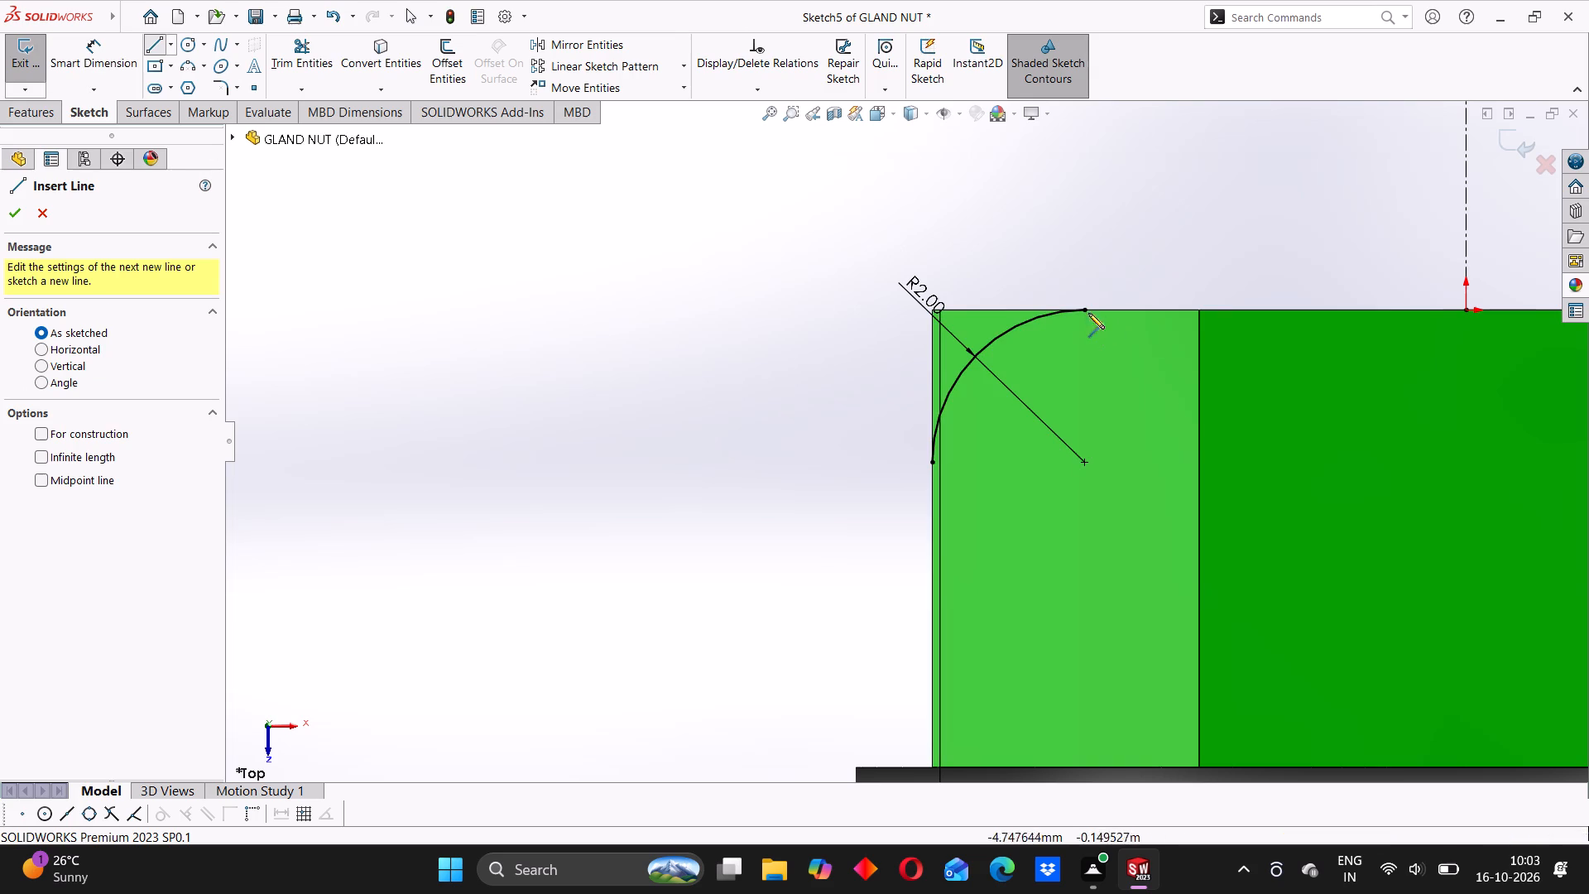
pyautogui.click(1080, 309)
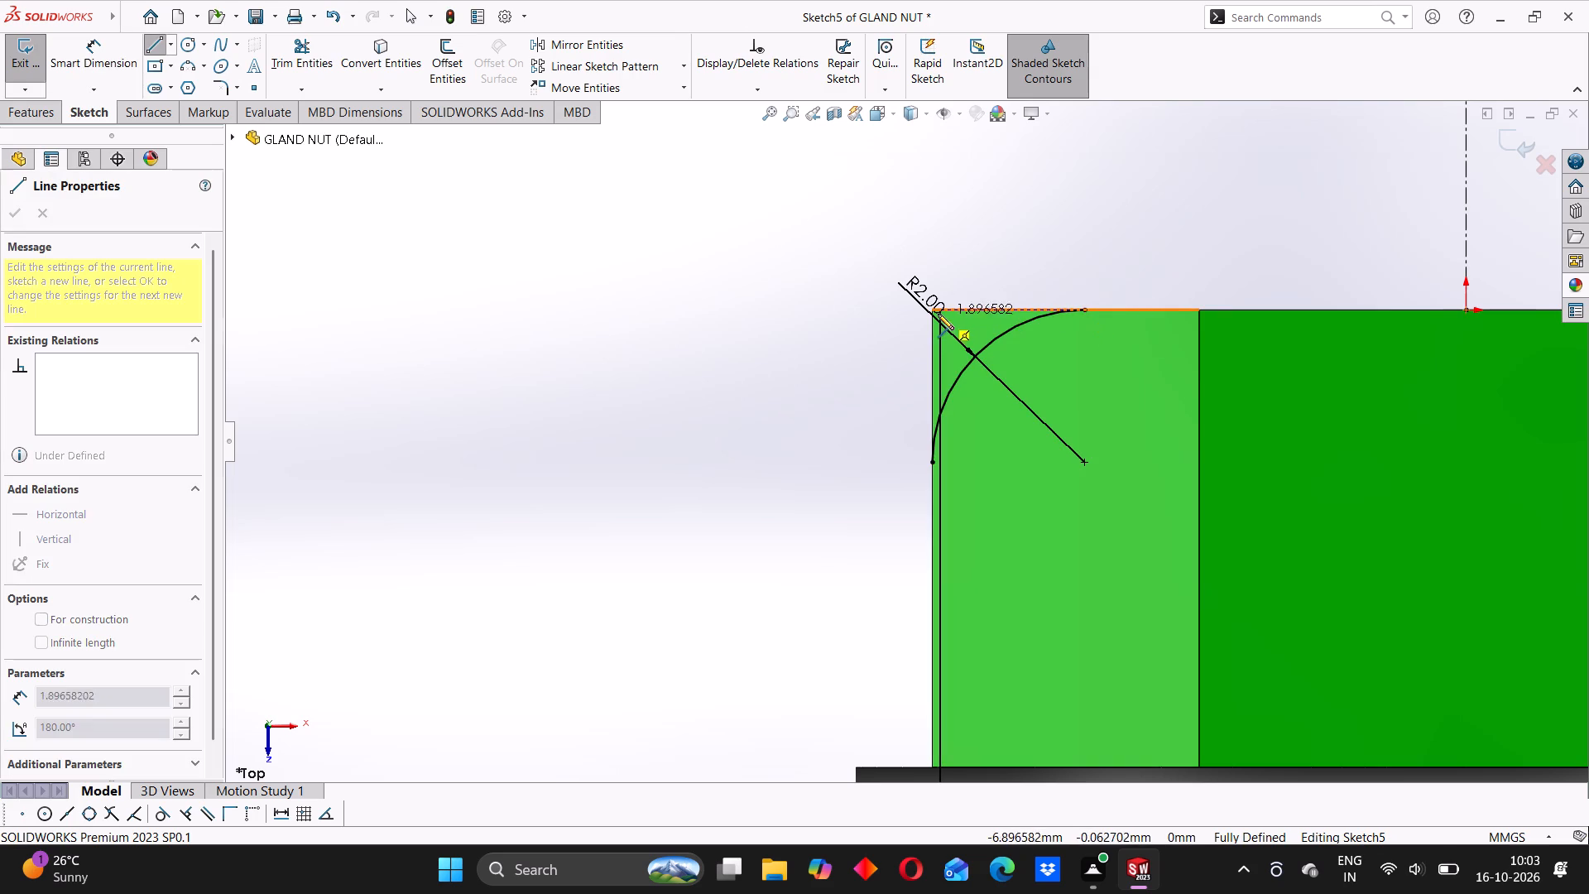
pyautogui.click(934, 310)
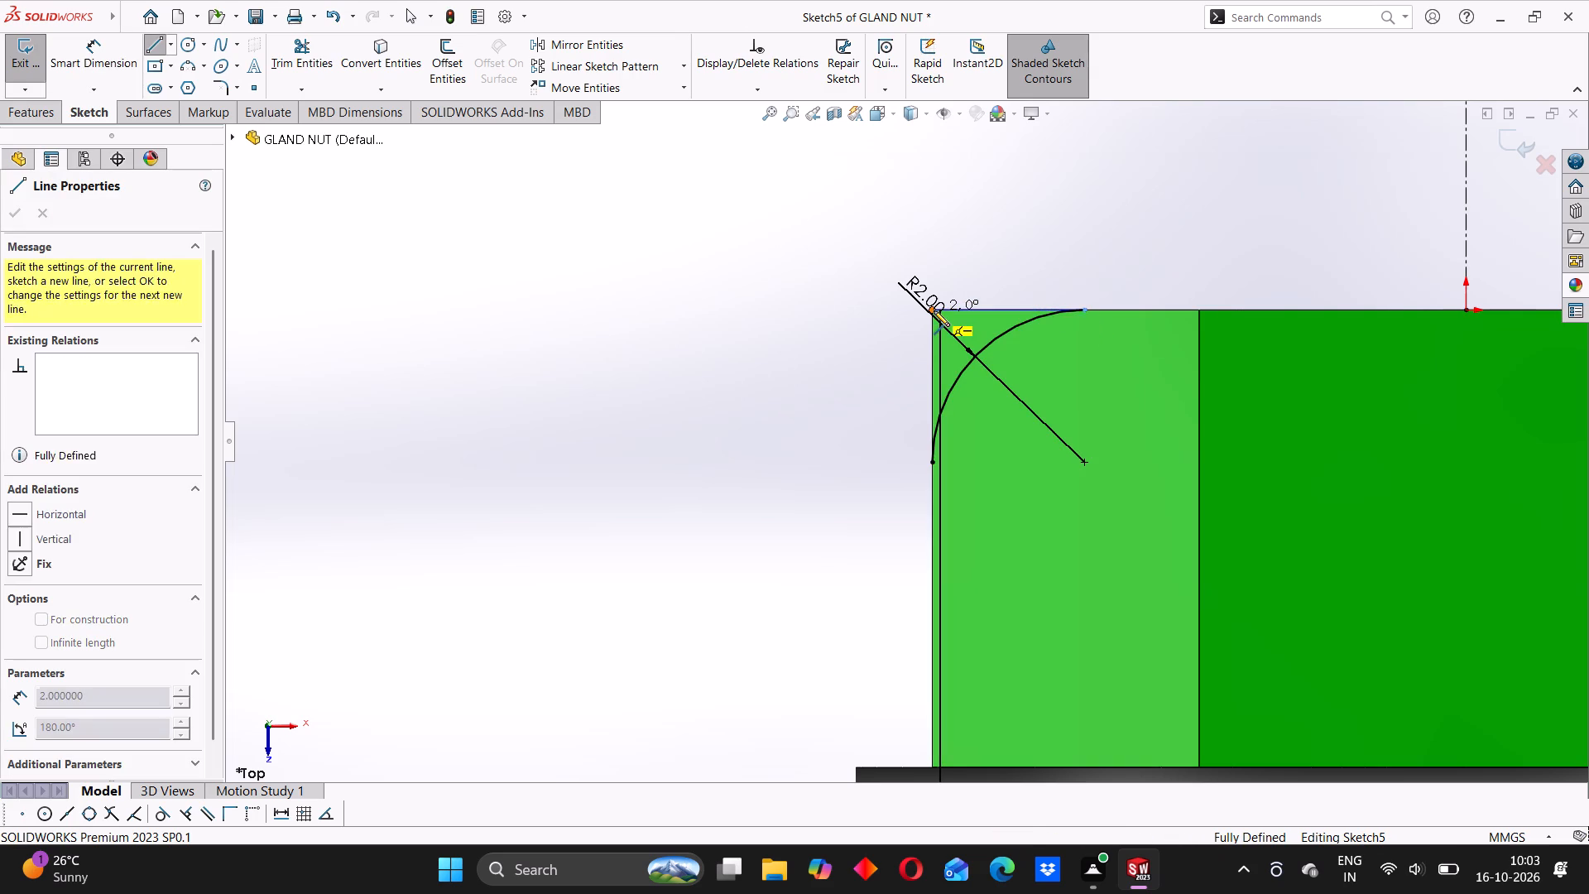
pyautogui.click(930, 462)
pyautogui.press('Escape')
pyautogui.scroll(1, 1055, 475)
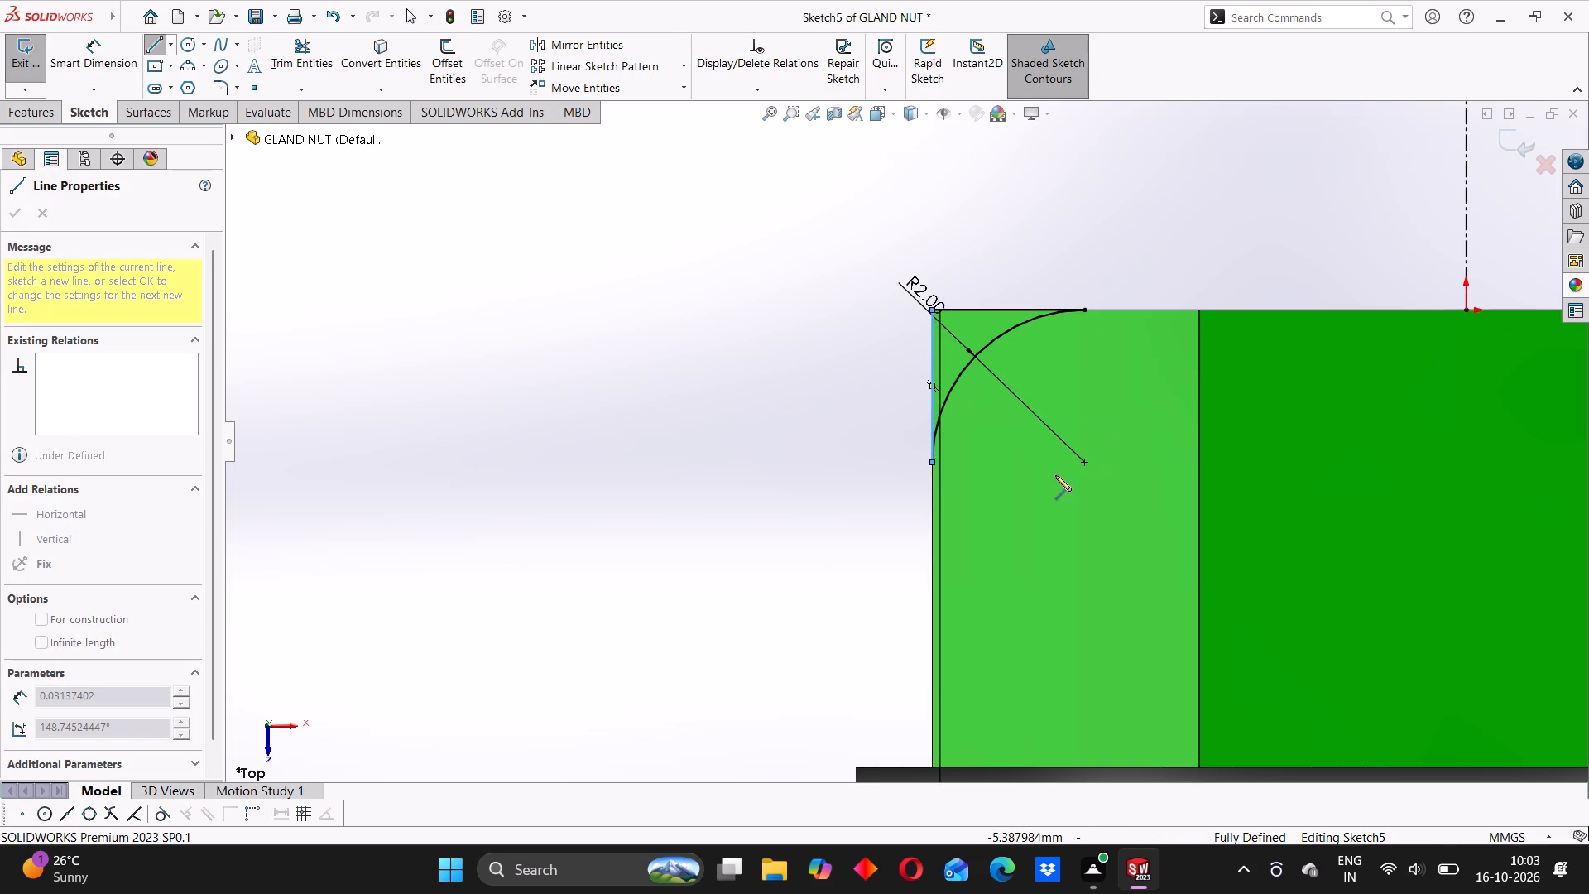
pyautogui.scroll(2, 1055, 475)
pyautogui.click(803, 429)
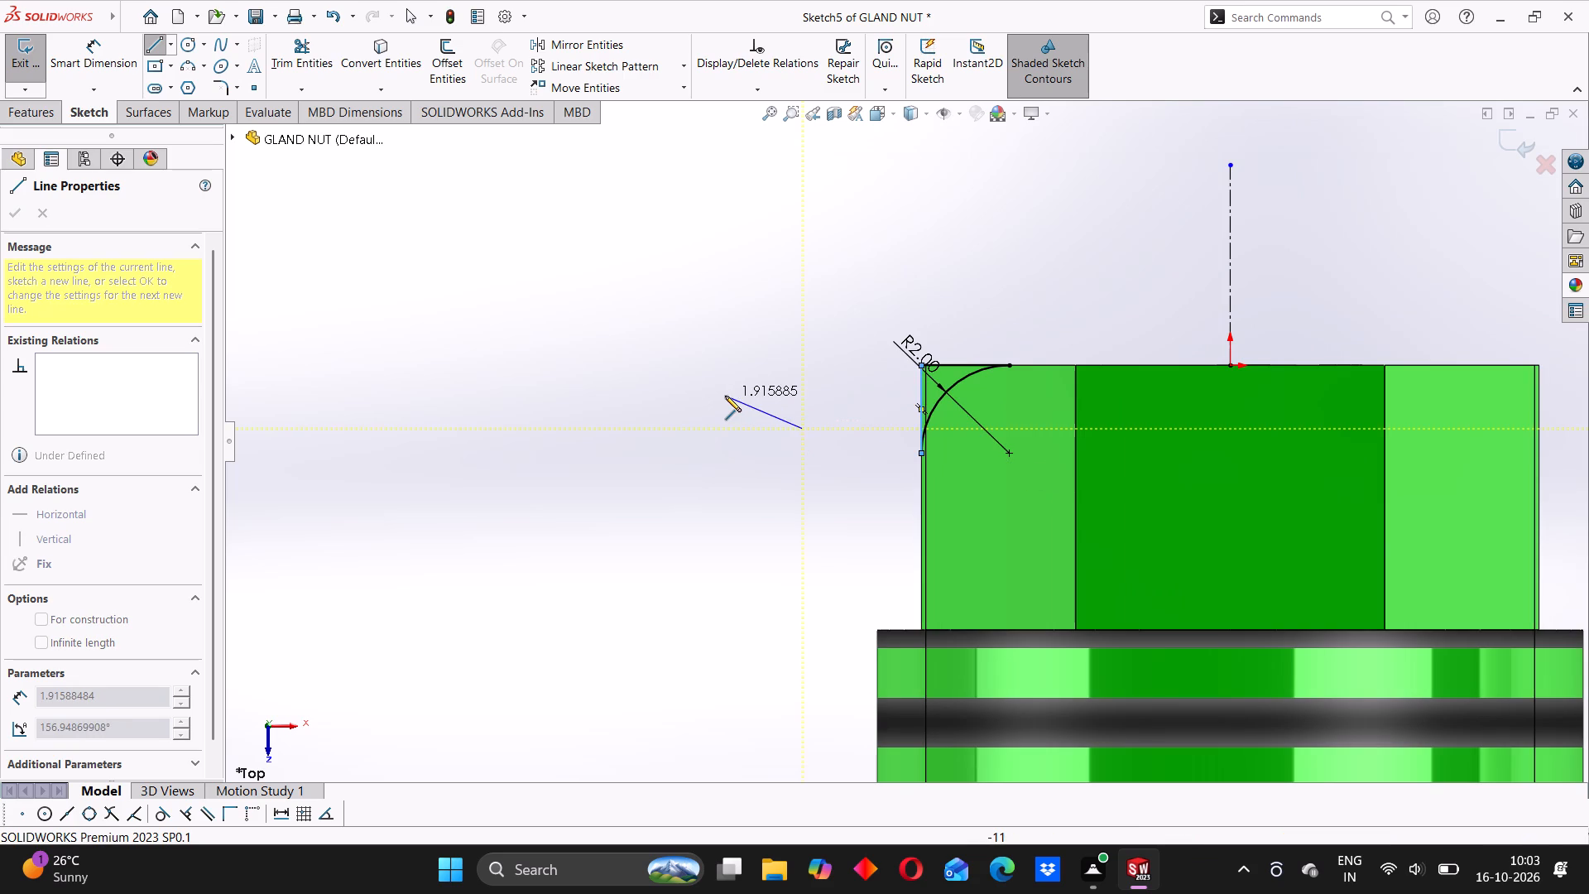
pyautogui.press('Escape')
pyautogui.press('Escape')
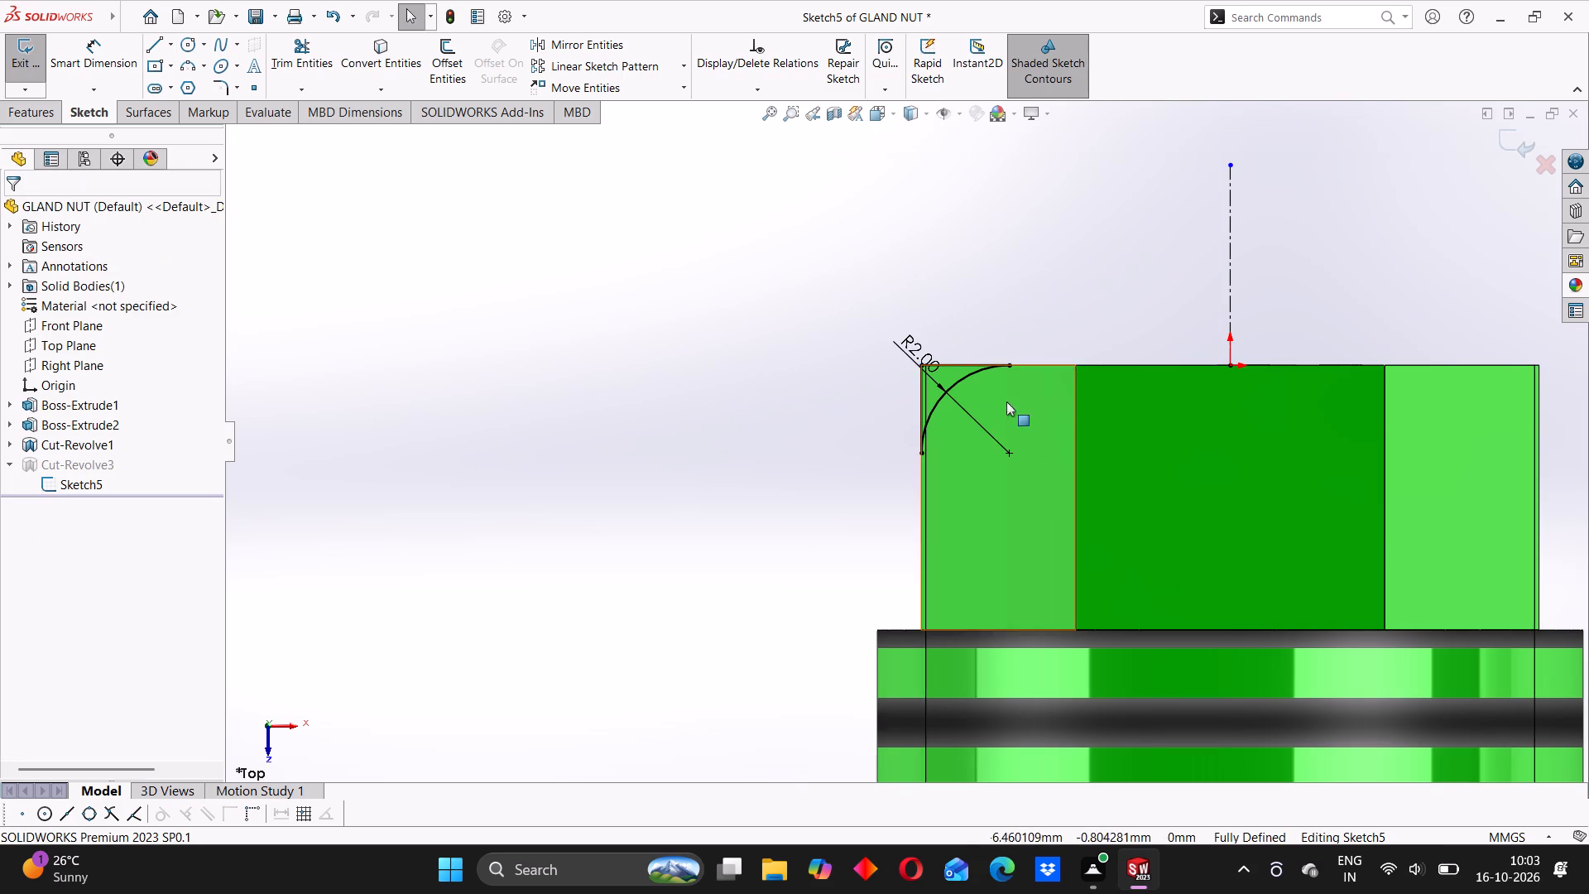
# Exit the sketch to rebuild Cut-Revolve3 with the new profile and view the nut's hexagonal end.
pyautogui.scroll(-3, 1053, 401)
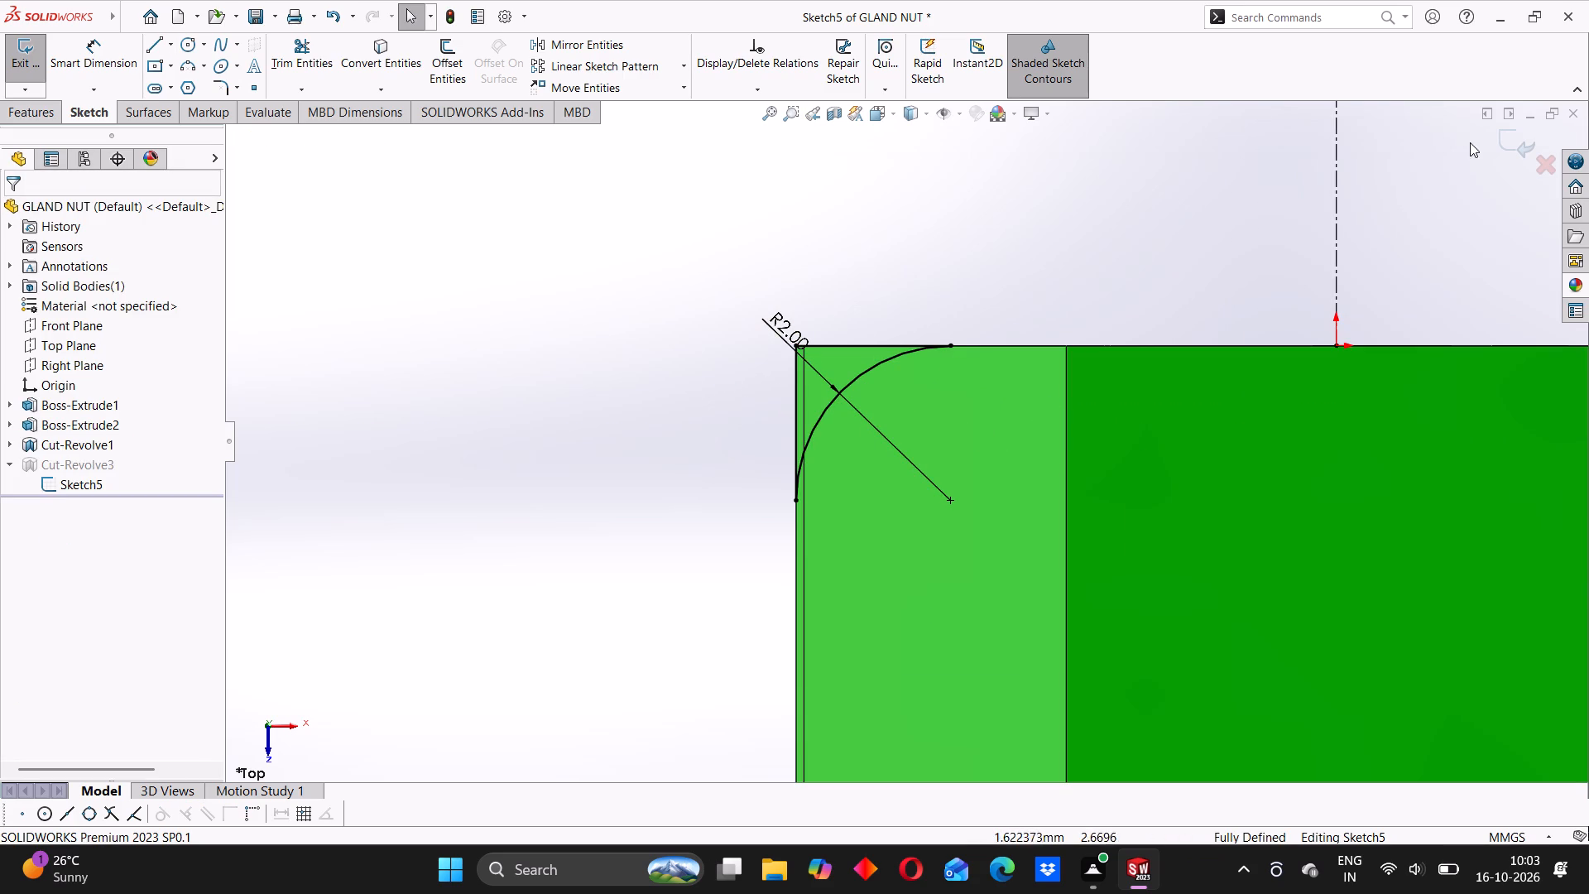
pyautogui.click(1507, 140)
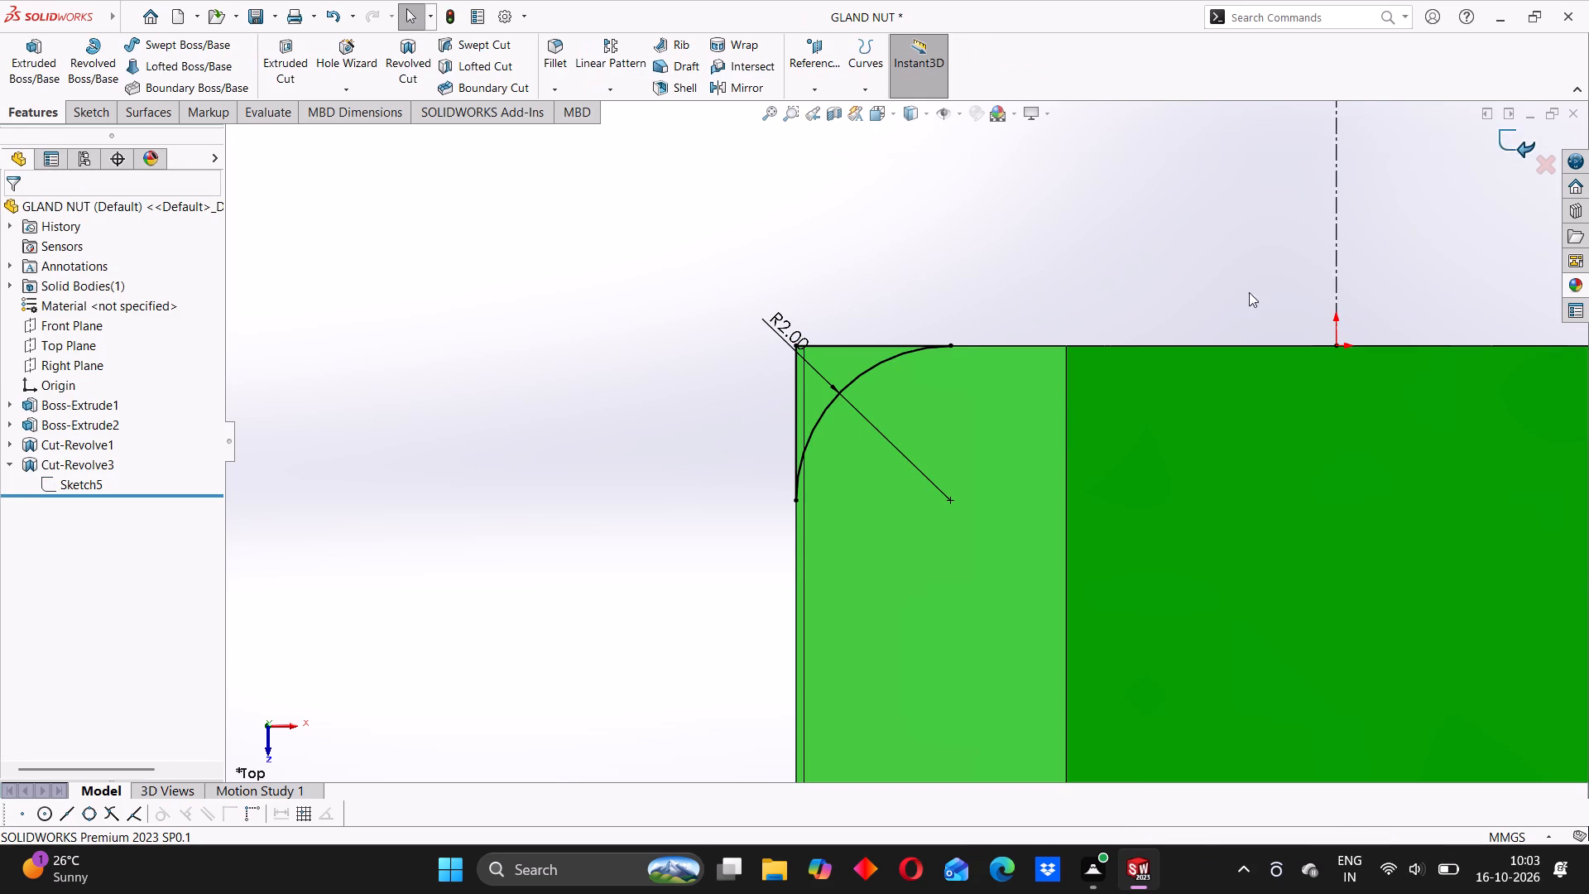
pyautogui.scroll(6, 1101, 447)
pyautogui.moveTo(1077, 426); pyautogui.dragTo(1055, 624, button='middle')
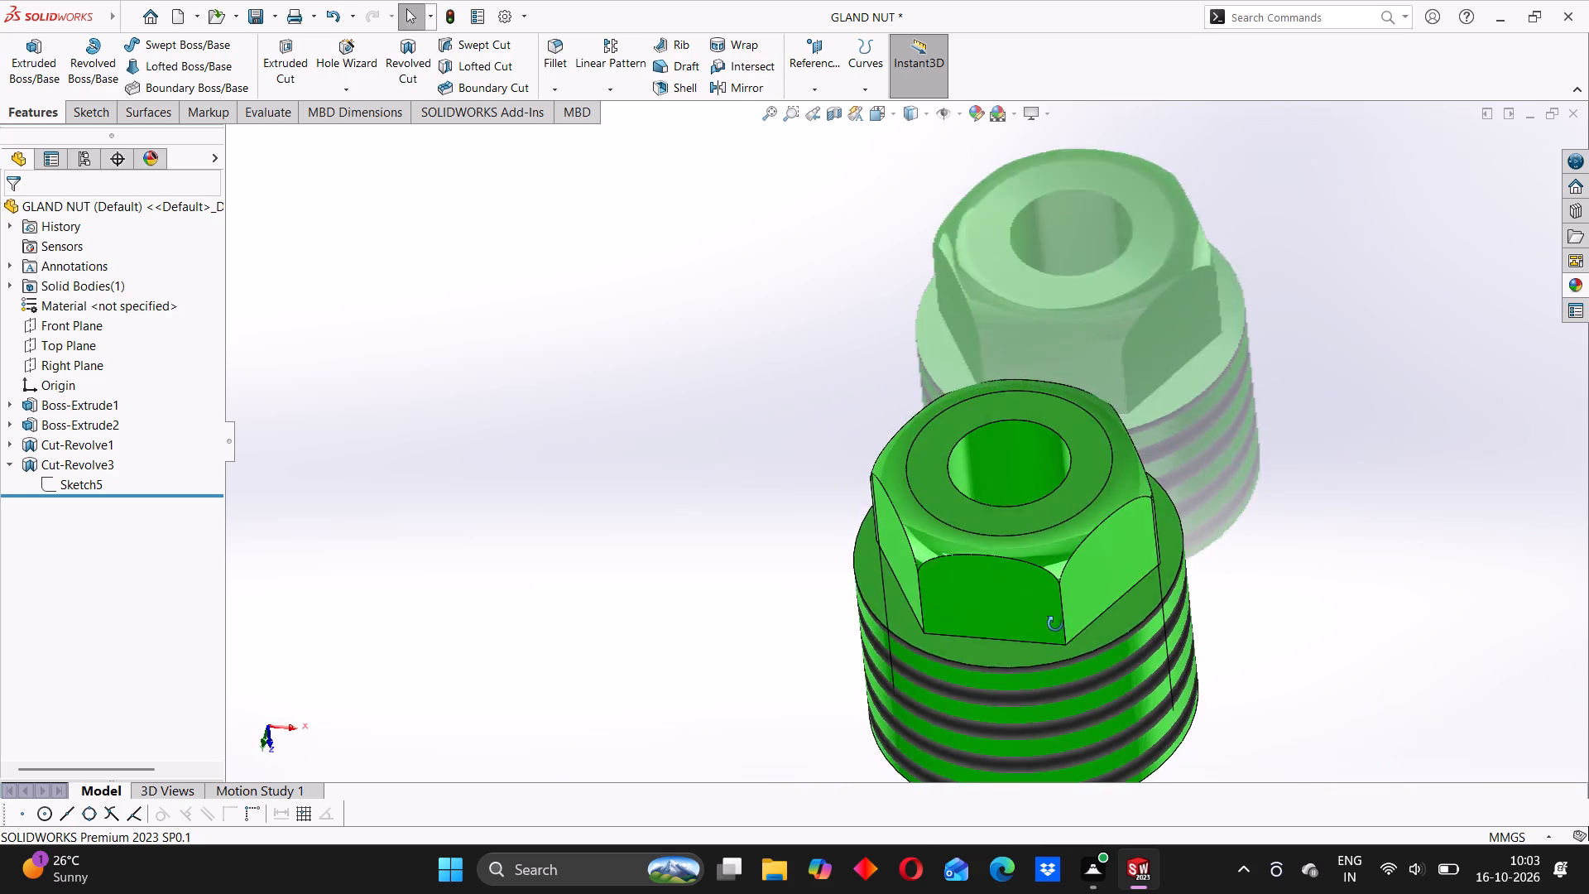
# Save the reworked GLAND NUT as a SOLIDWORKS part in the ASSEMBLY 25 folder, replacing the existing file.
pyautogui.moveTo(1055, 624); pyautogui.dragTo(1058, 484, button='middle')
pyautogui.scroll(3, 1042, 468)
pyautogui.moveTo(942, 605); pyautogui.dragTo(957, 506, button='middle')
pyautogui.scroll(-4, 961, 454)
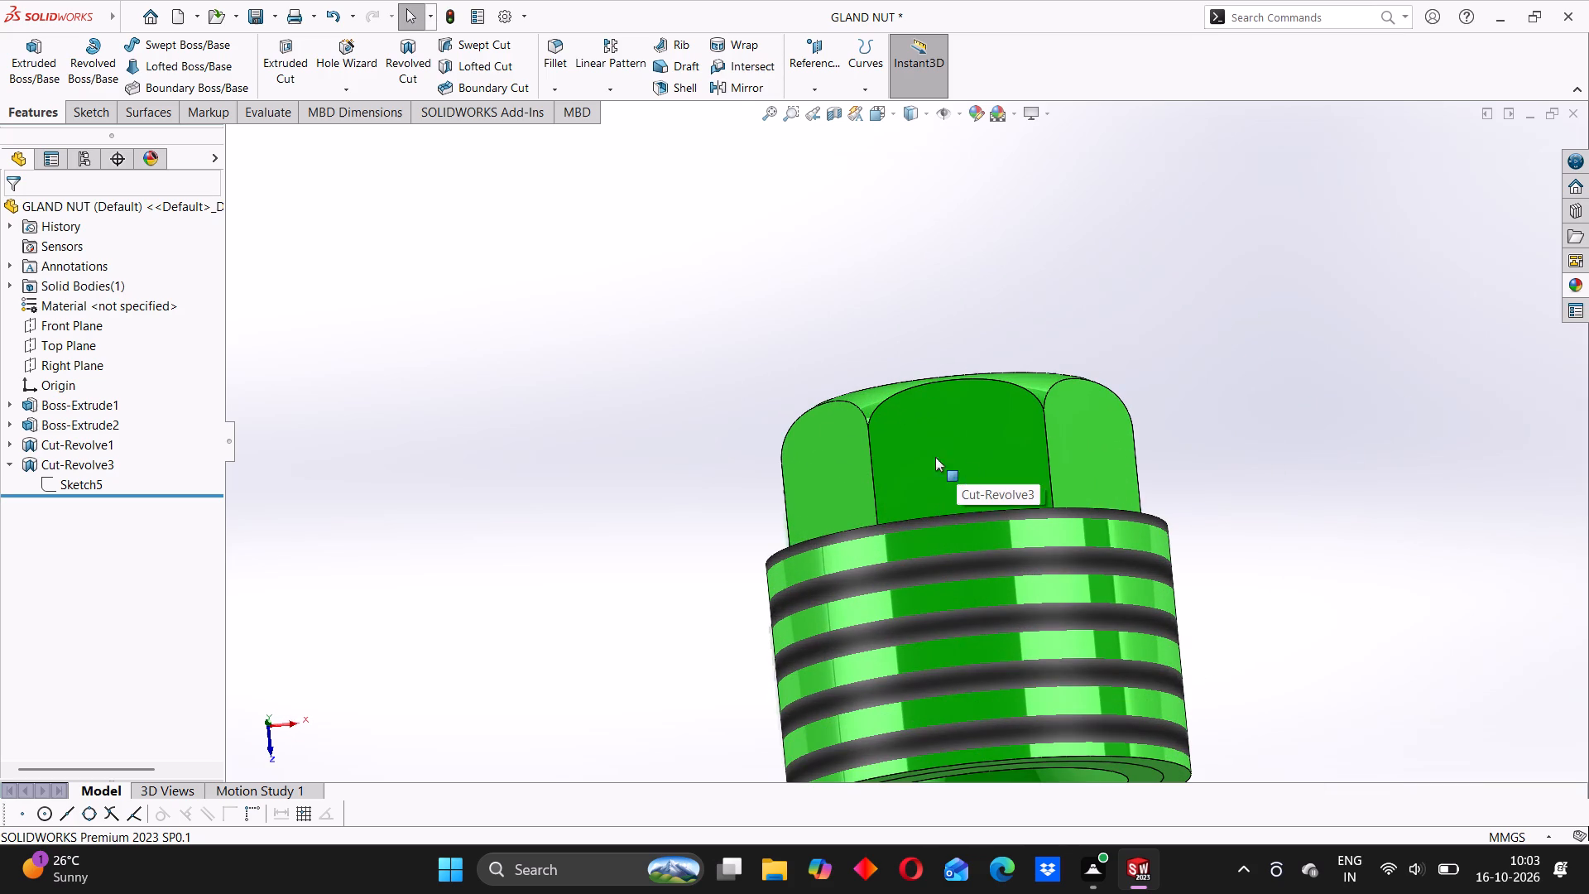
pyautogui.click(279, 11)
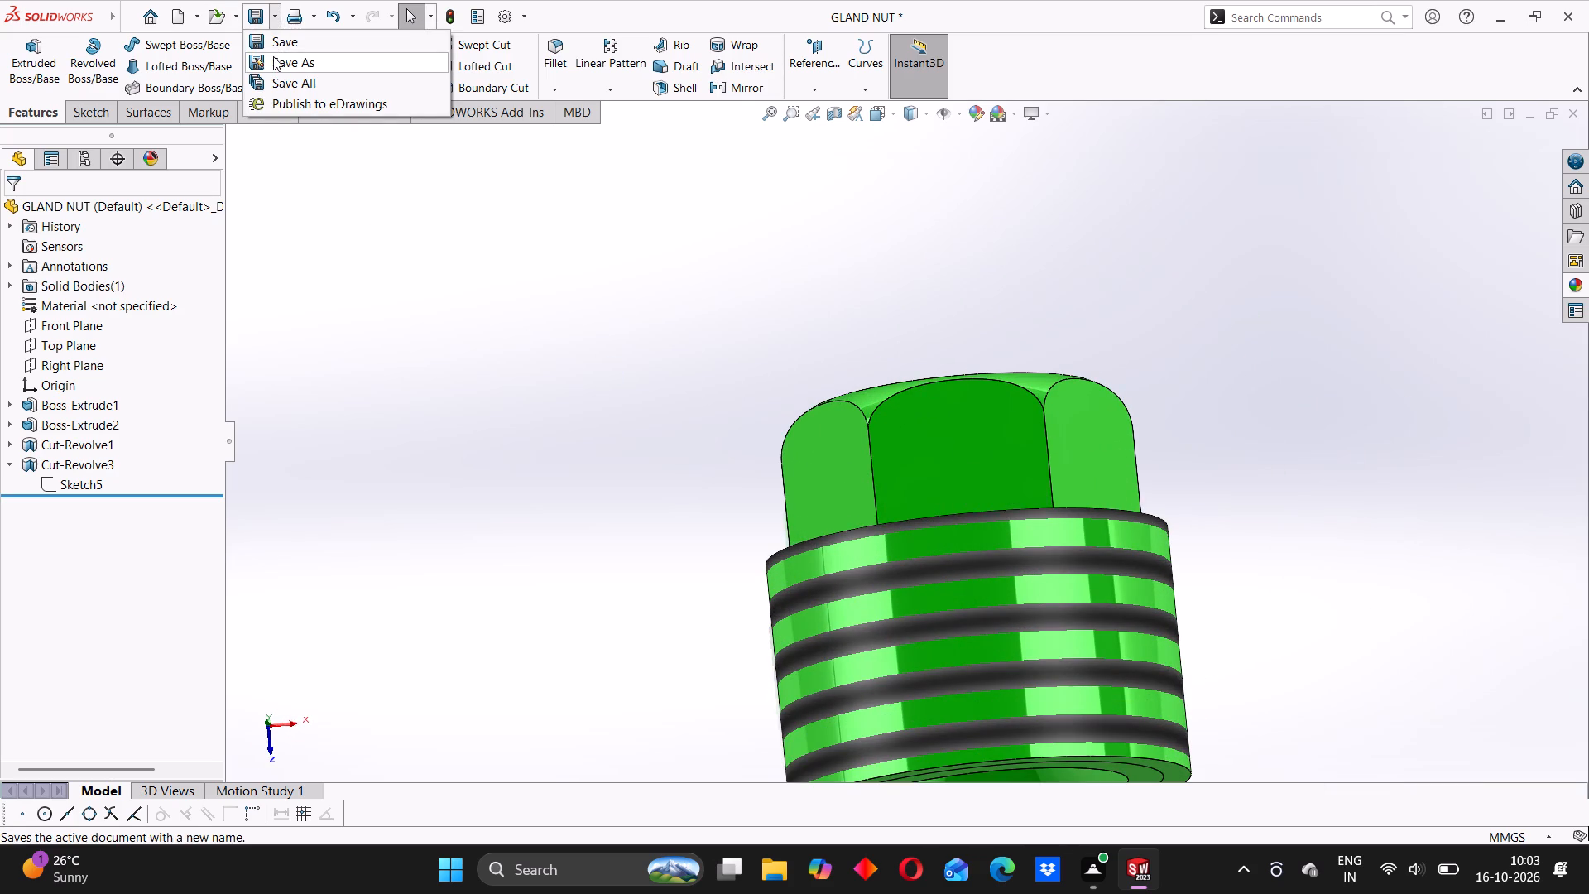
pyautogui.click(273, 56)
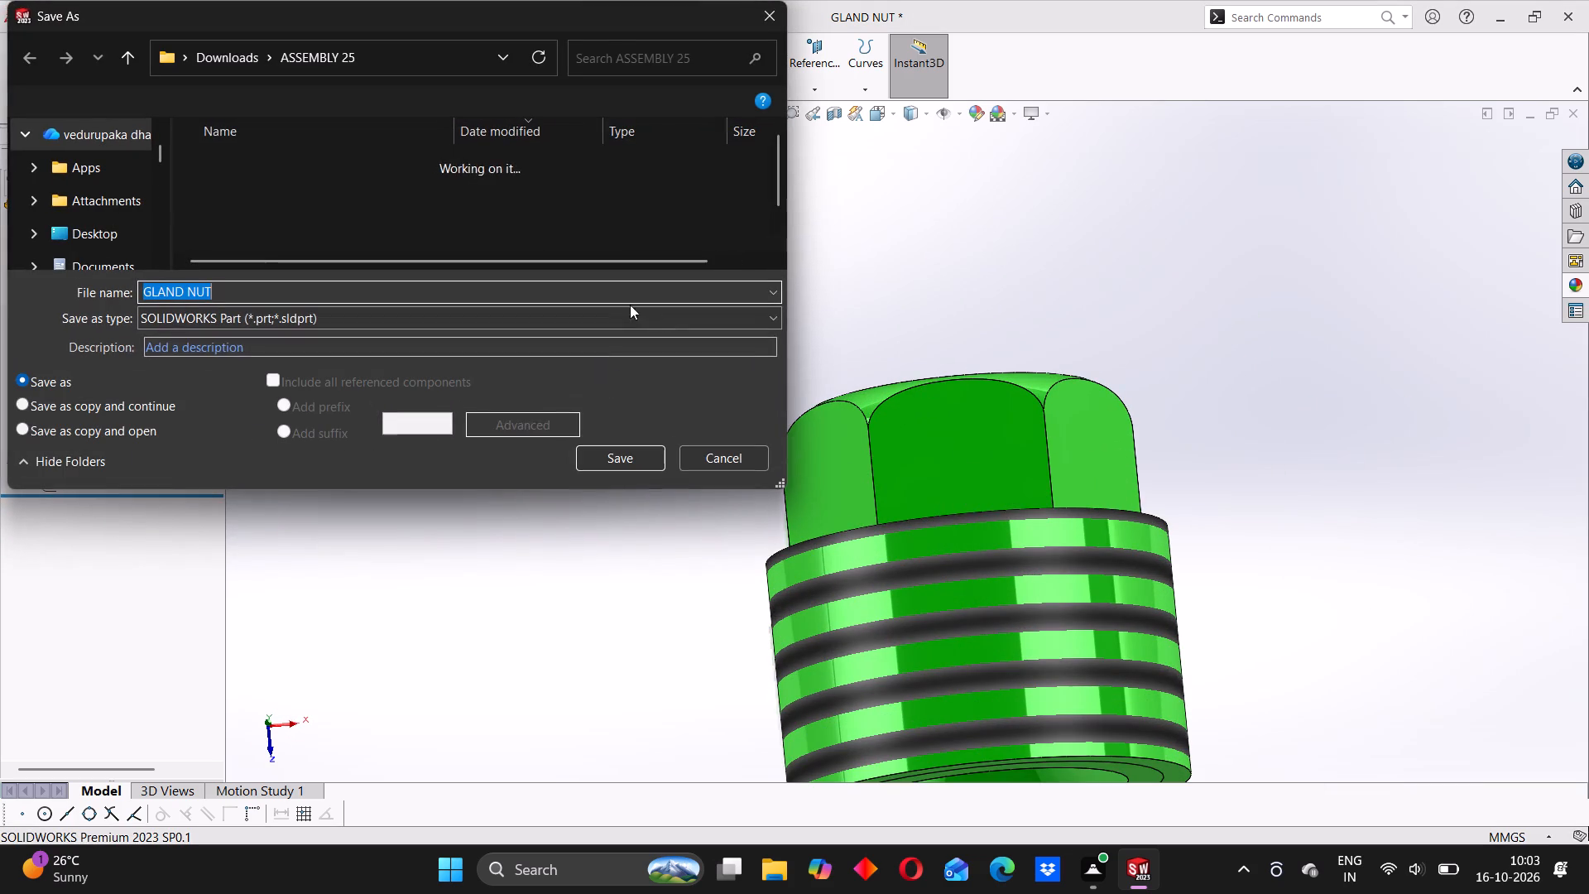
pyautogui.click(590, 462)
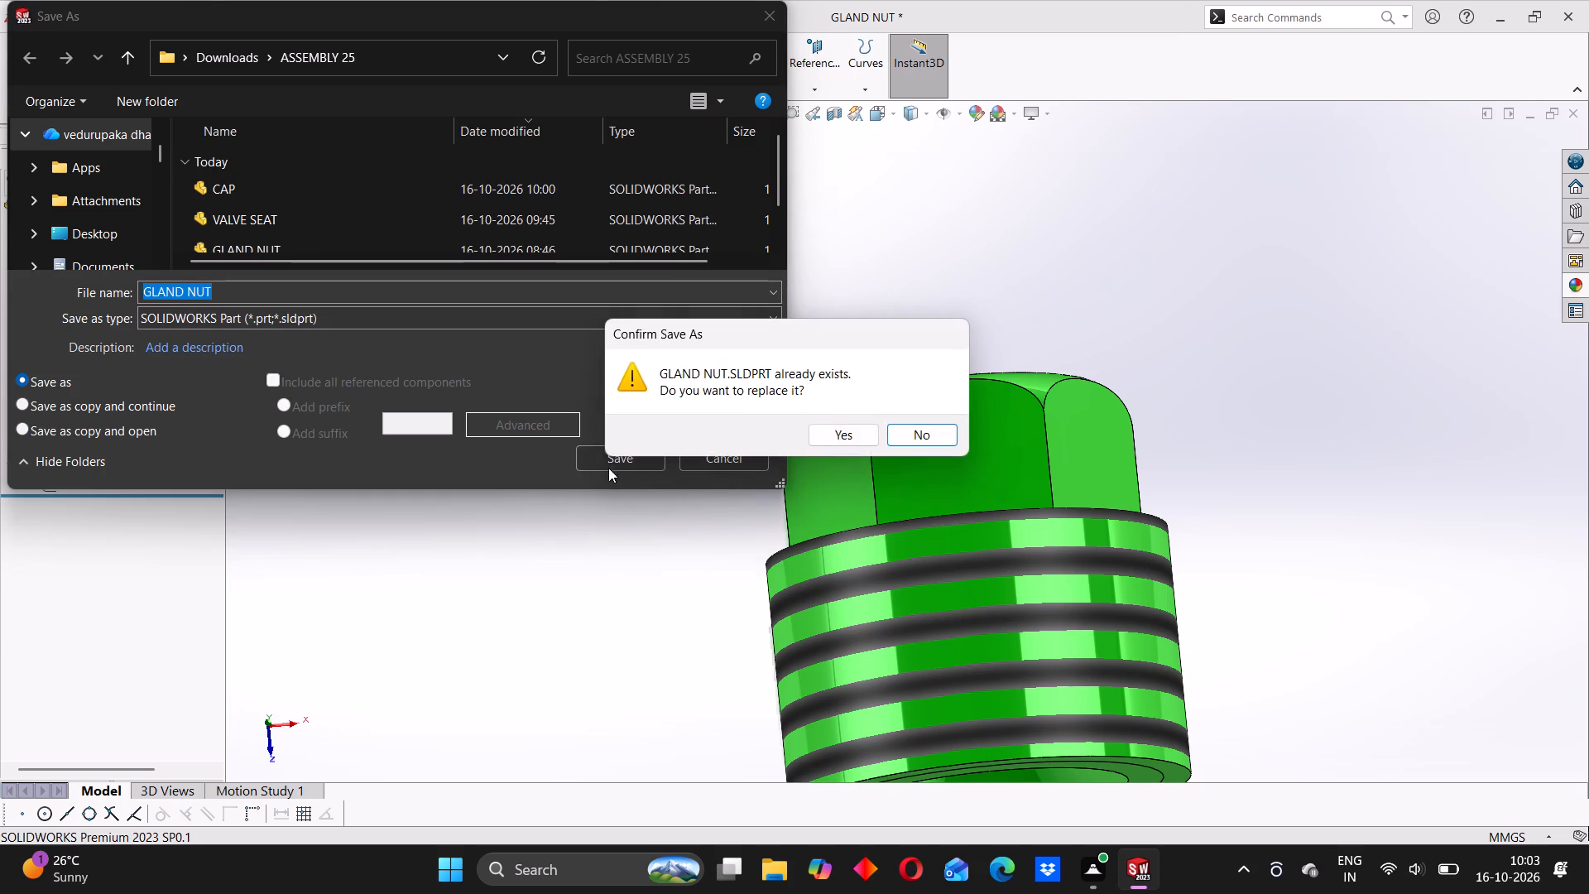
pyautogui.click(836, 428)
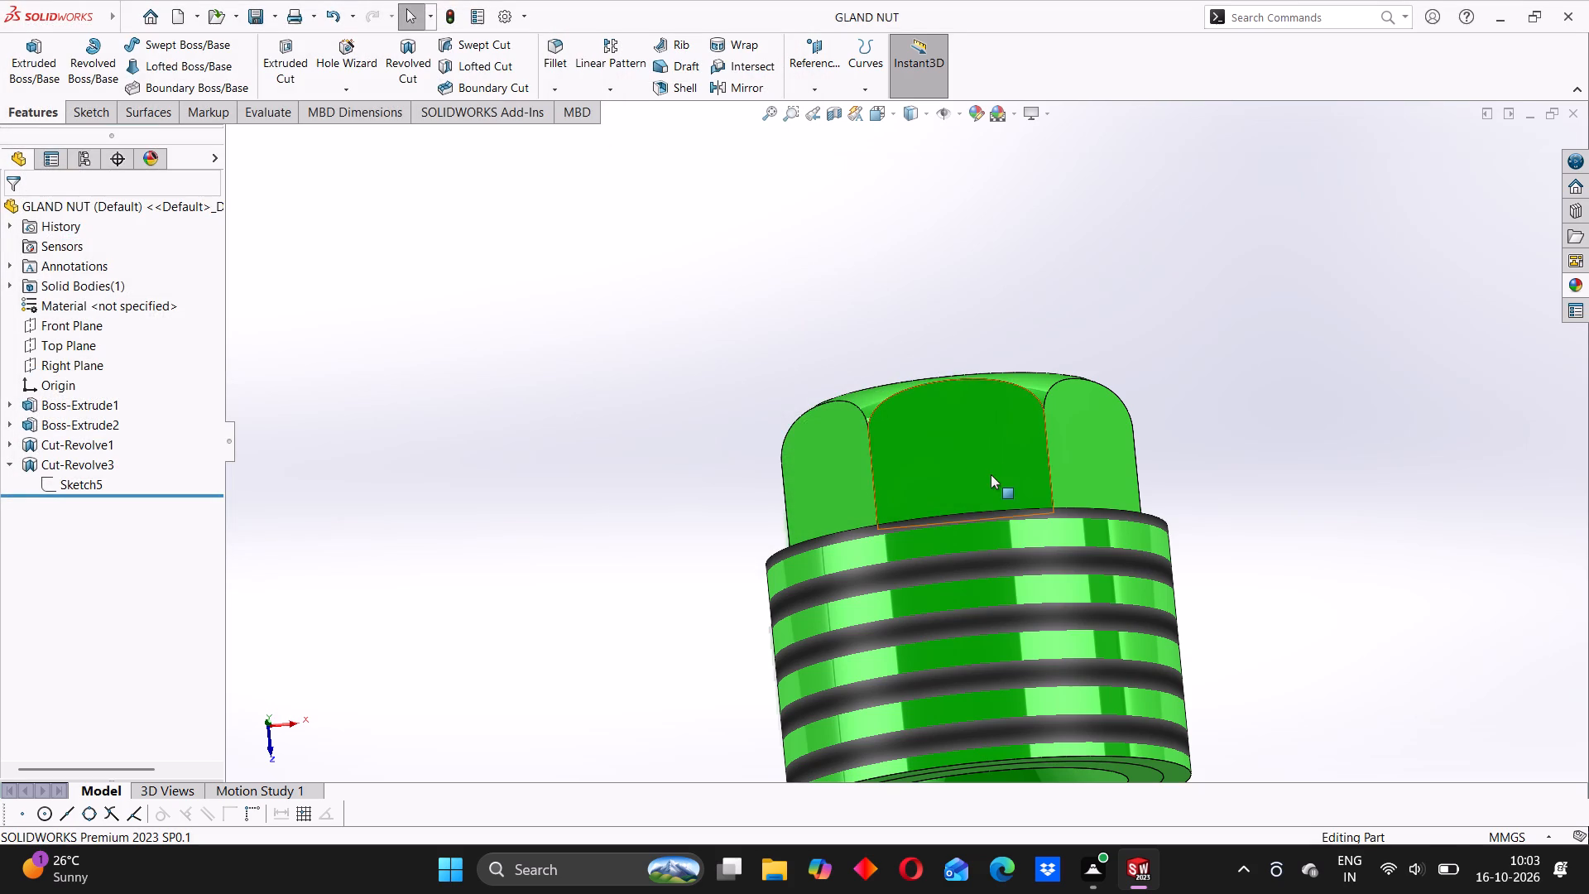
# Examine the gland nut's rounded hexagon edges and threaded body from several sides, finishing in a side view.
pyautogui.scroll(3, 991, 474)
pyautogui.moveTo(1001, 483); pyautogui.dragTo(858, 515, button='middle')
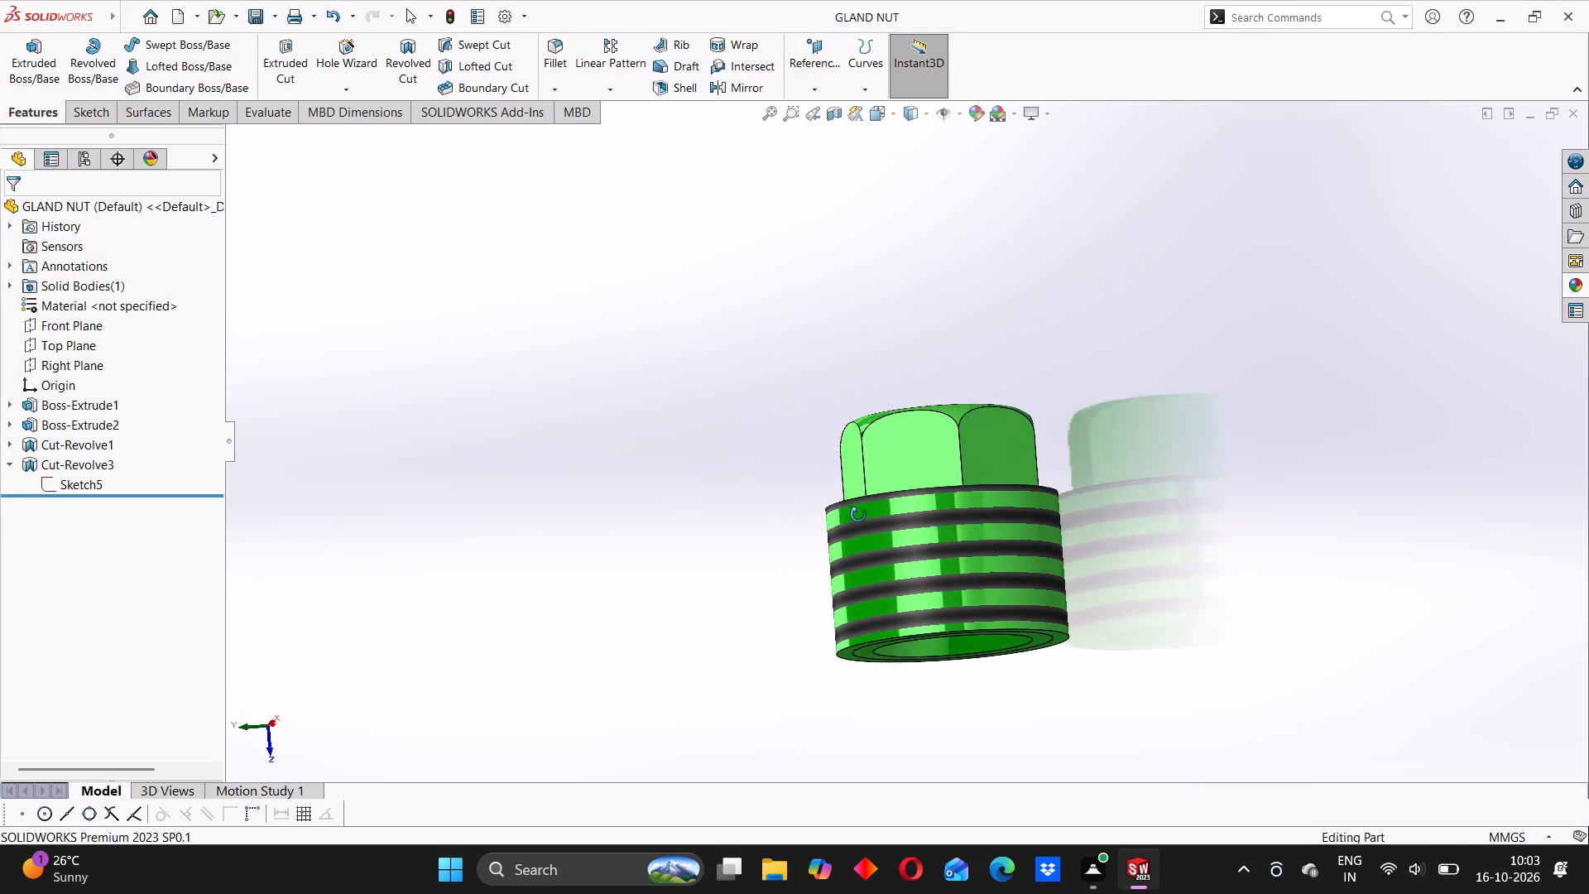
pyautogui.moveTo(858, 515); pyautogui.dragTo(853, 512, button='middle')
pyautogui.scroll(-3, 999, 446)
pyautogui.moveTo(980, 455); pyautogui.dragTo(955, 562, button='middle')
pyautogui.scroll(4, 934, 569)
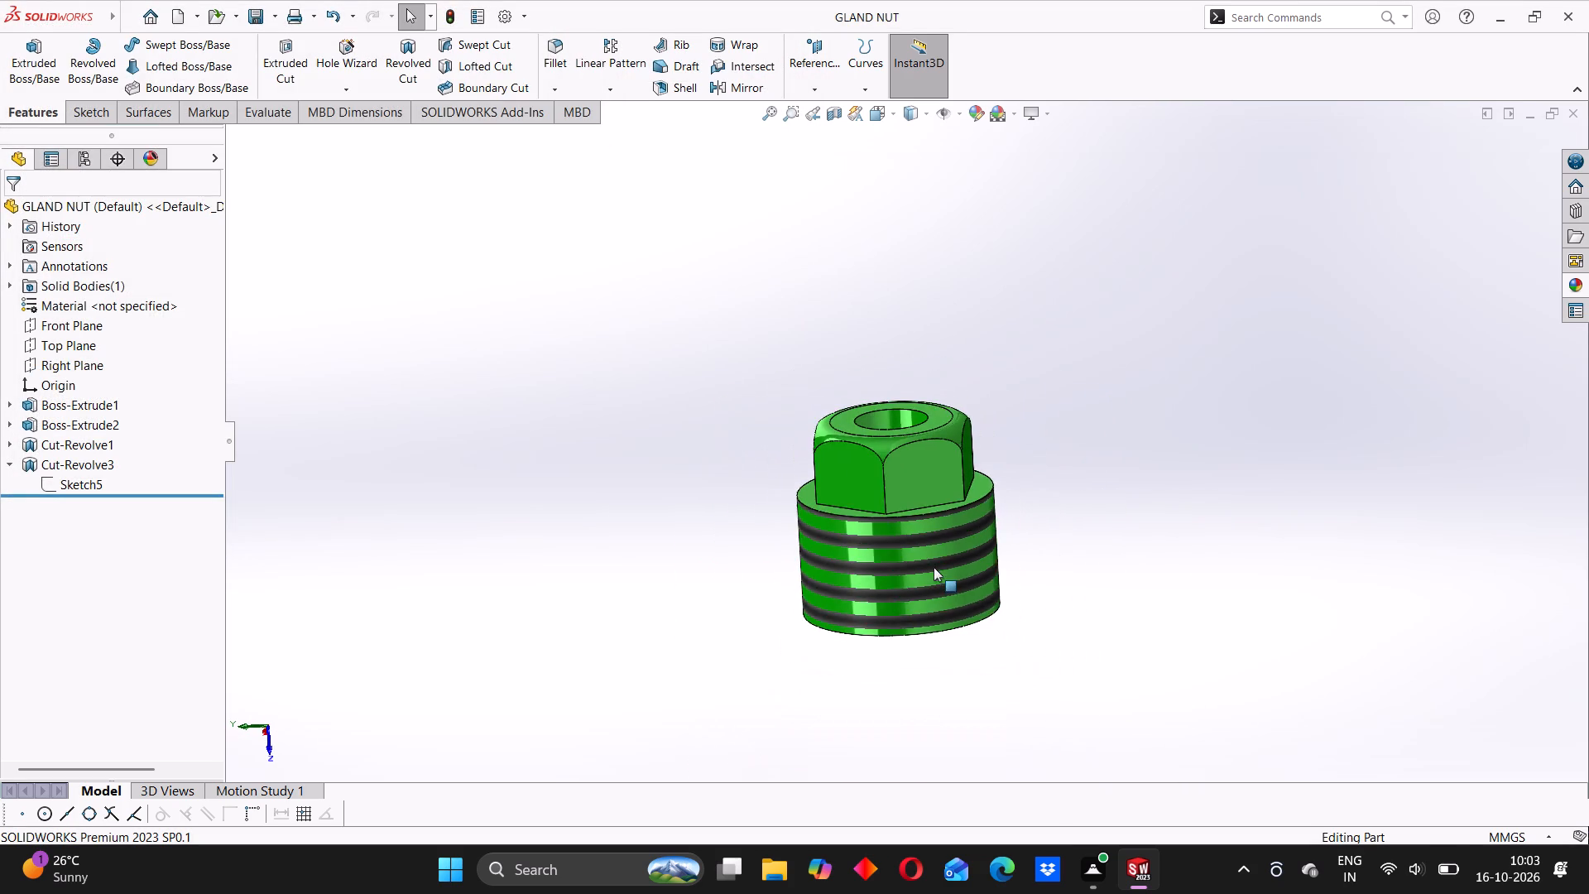
pyautogui.moveTo(847, 668); pyautogui.dragTo(880, 400, button='middle')
pyautogui.moveTo(878, 409); pyautogui.dragTo(866, 589, button='middle')
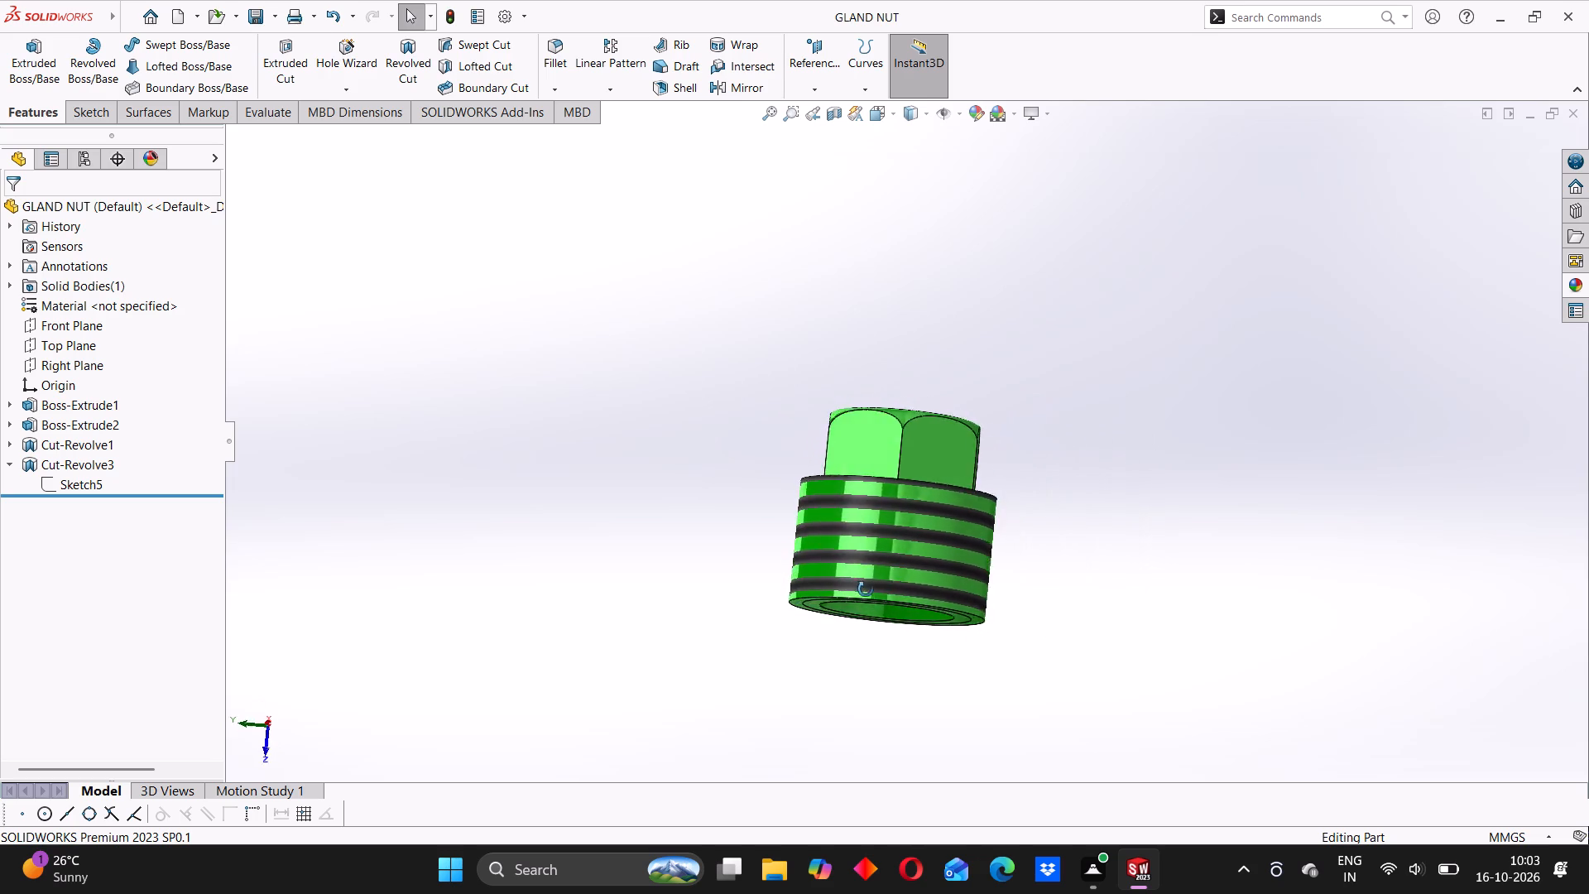
pyautogui.moveTo(866, 589); pyautogui.dragTo(987, 651, button='middle')
pyautogui.scroll(-4, 947, 478)
pyautogui.moveTo(986, 445); pyautogui.dragTo(889, 425, button='middle')
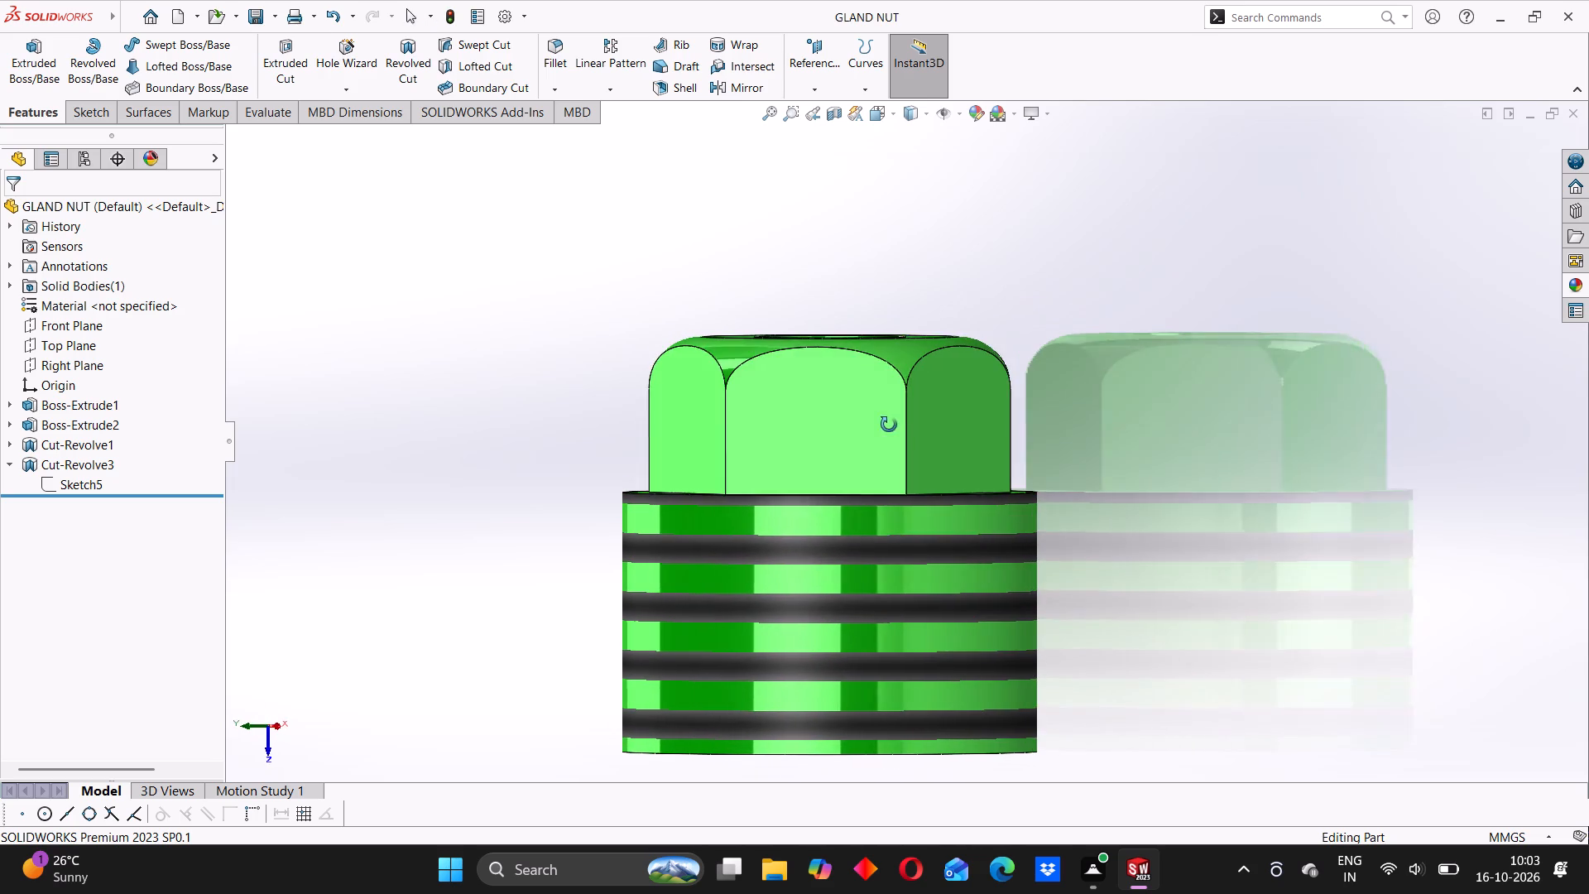
pyautogui.moveTo(889, 425); pyautogui.dragTo(884, 425, button='middle')
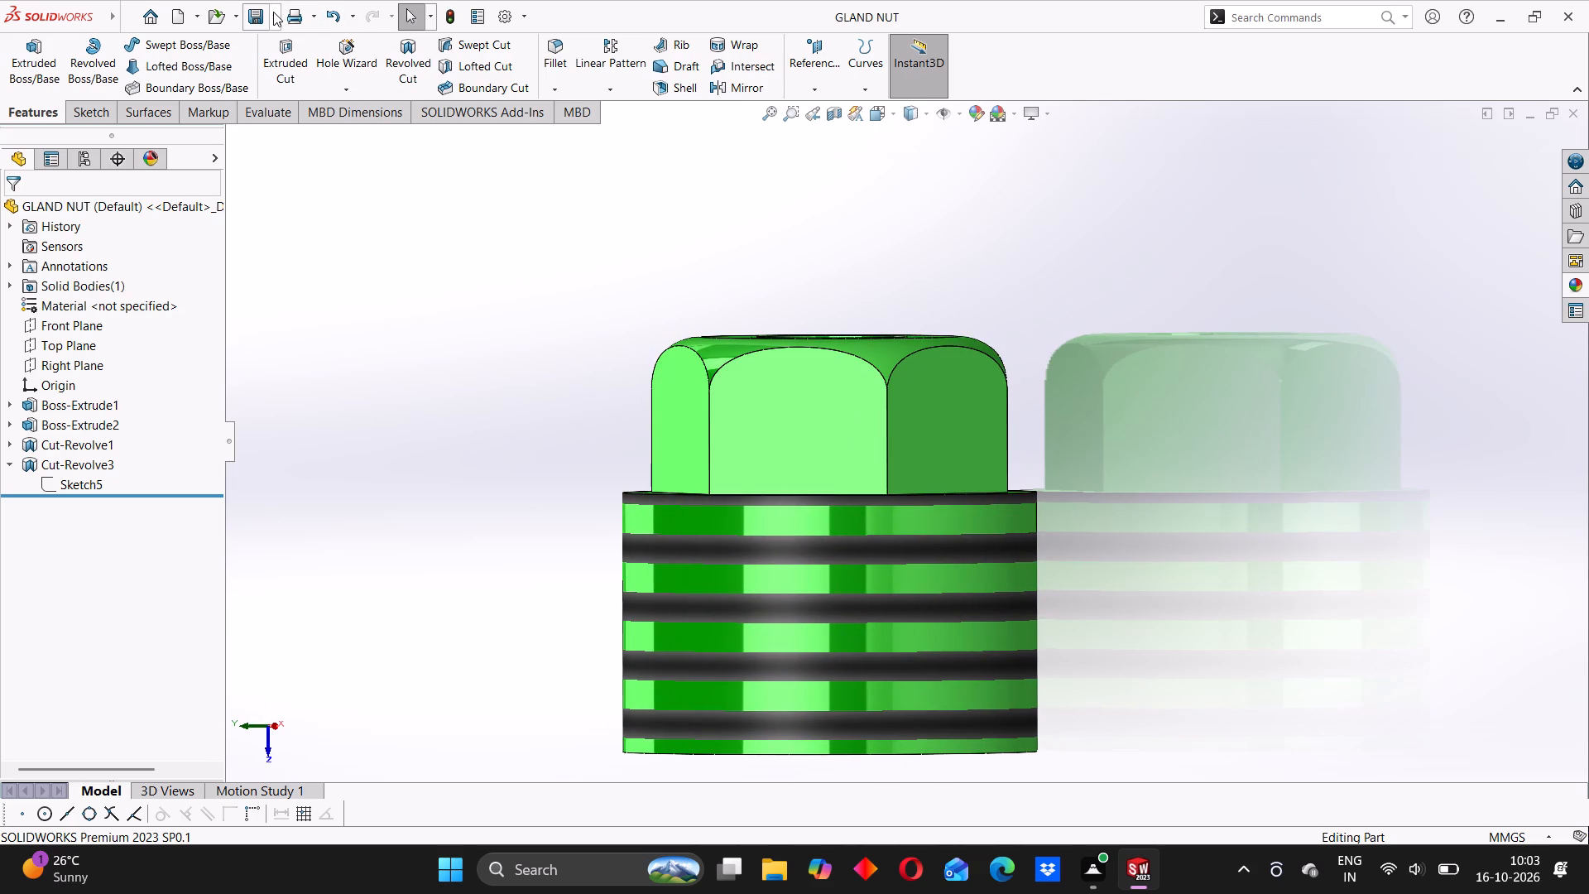
# Save GLAND NUT as a PDF in the ASSEMBLY 25 folder, replacing the existing PDF.
pyautogui.click(273, 12)
pyautogui.click(282, 64)
pyautogui.click(373, 320)
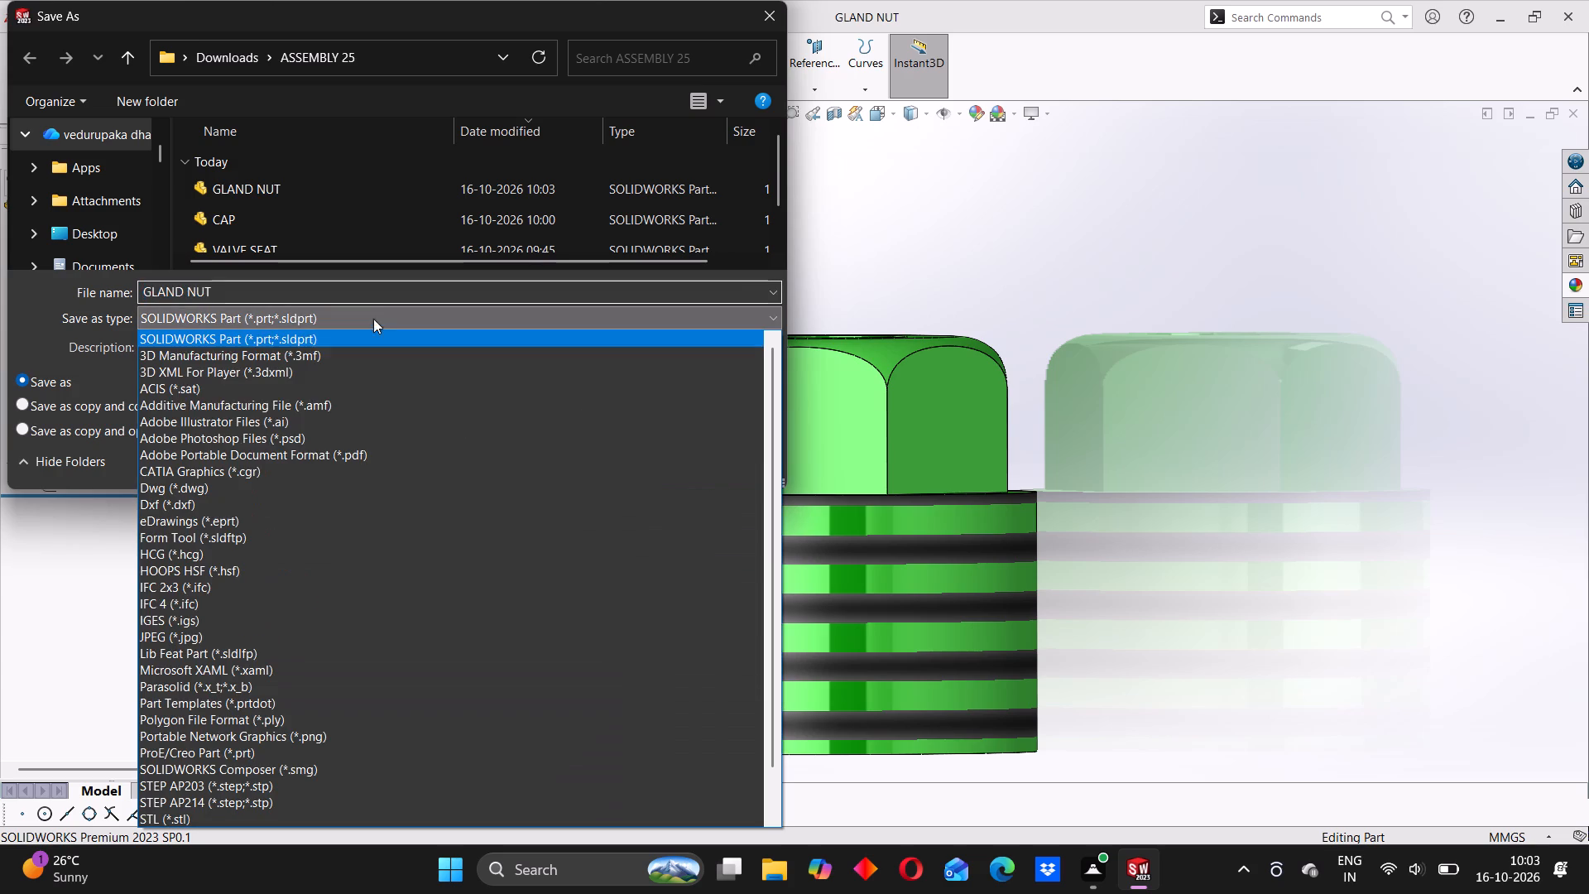
pyautogui.click(334, 456)
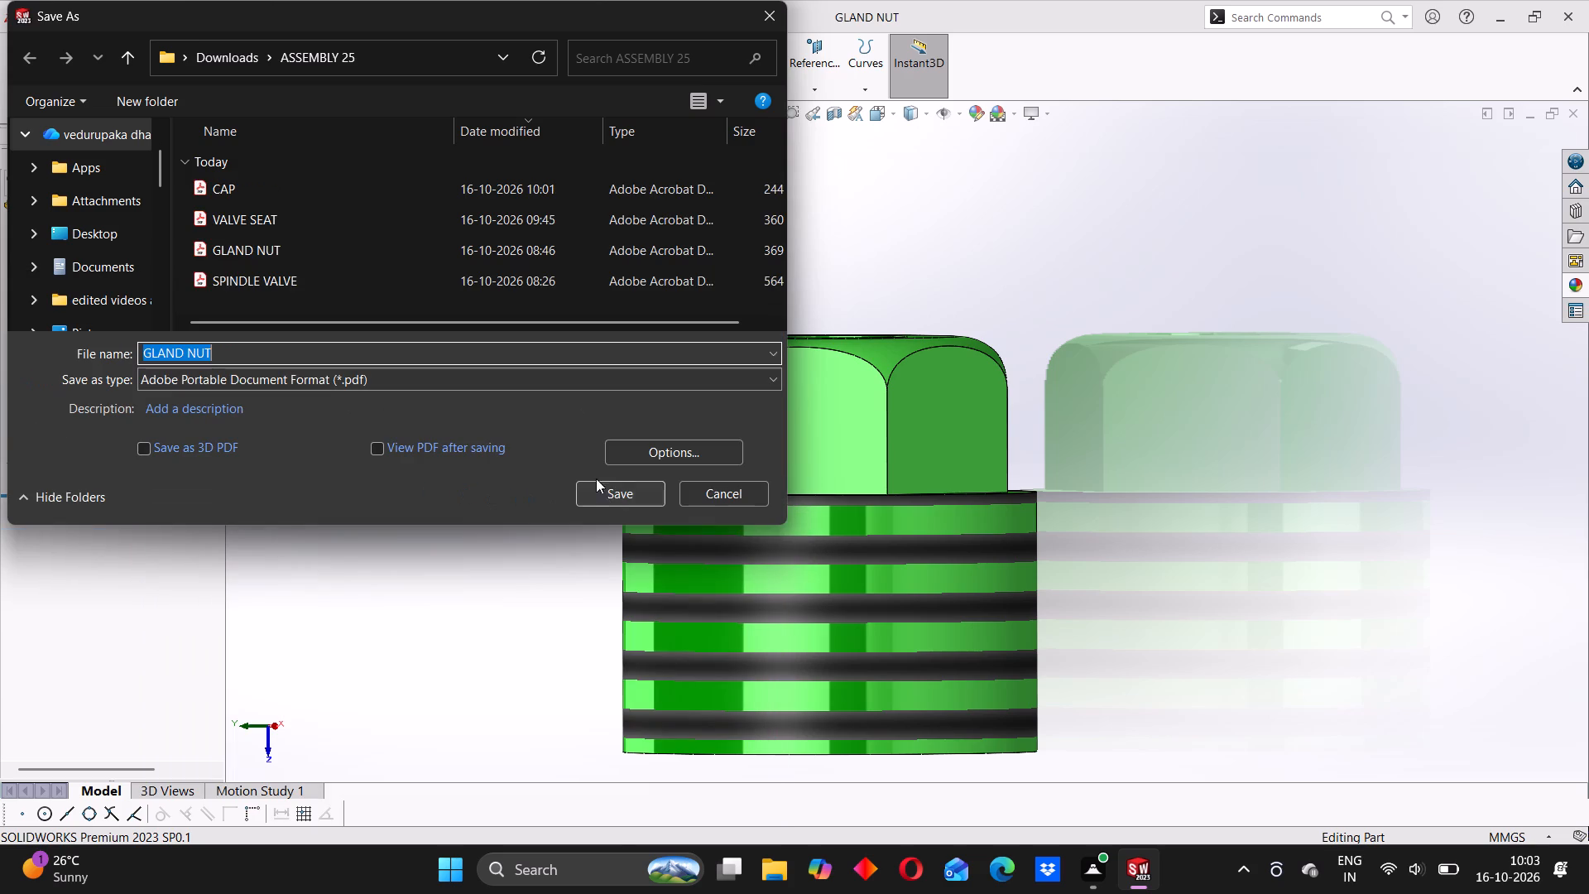
pyautogui.click(600, 488)
pyautogui.click(834, 435)
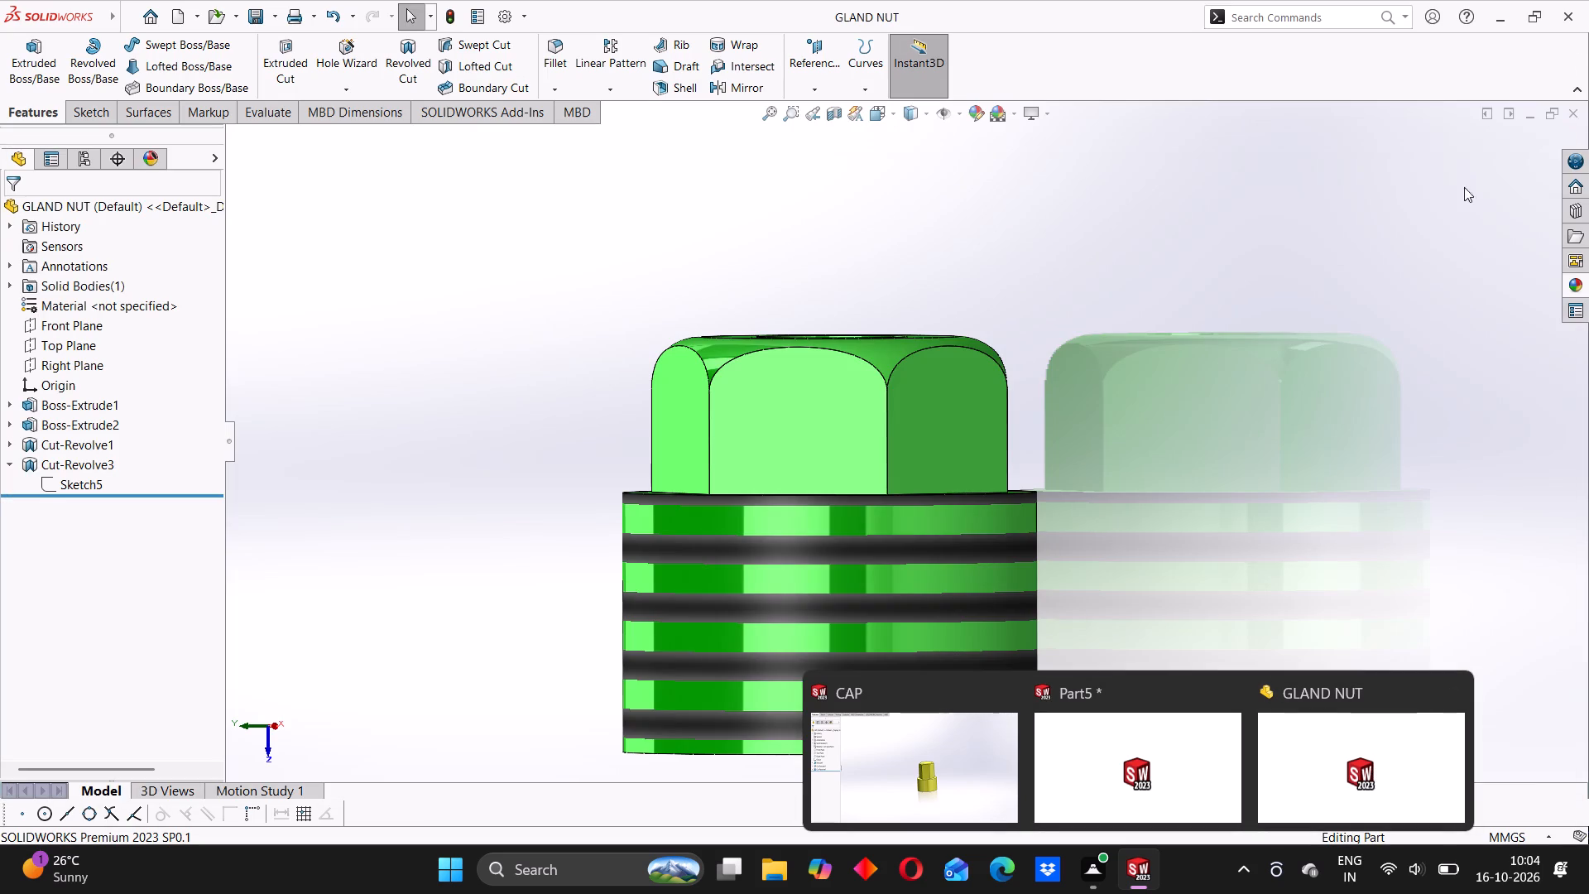
# Close the GLAND NUT and CAP documents and return to the empty Part5.
pyautogui.click(1571, 113)
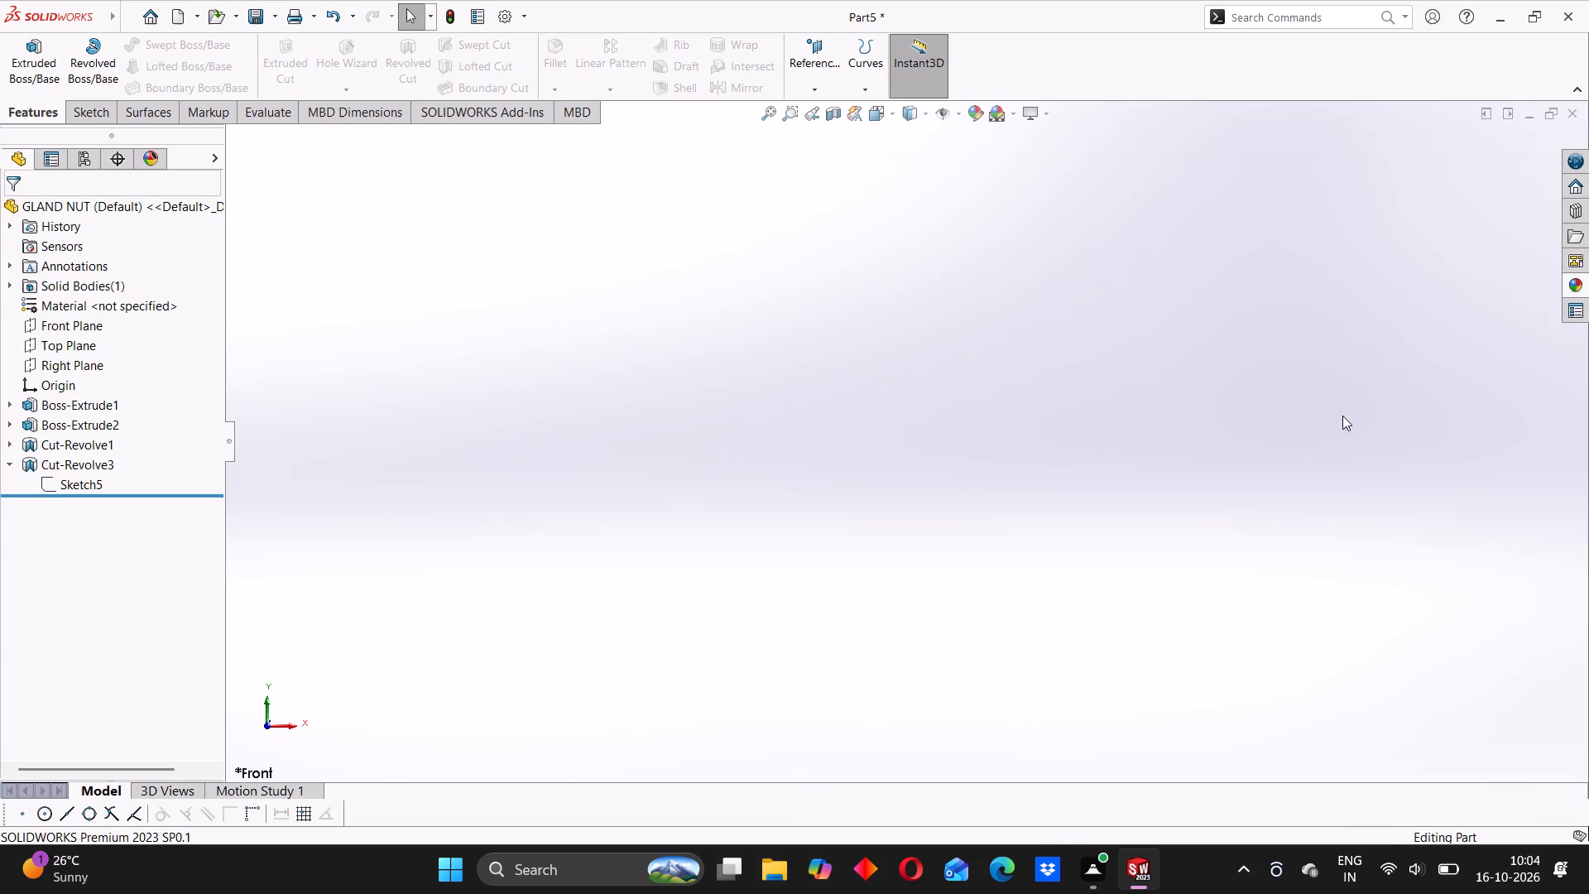
pyautogui.click(1065, 758)
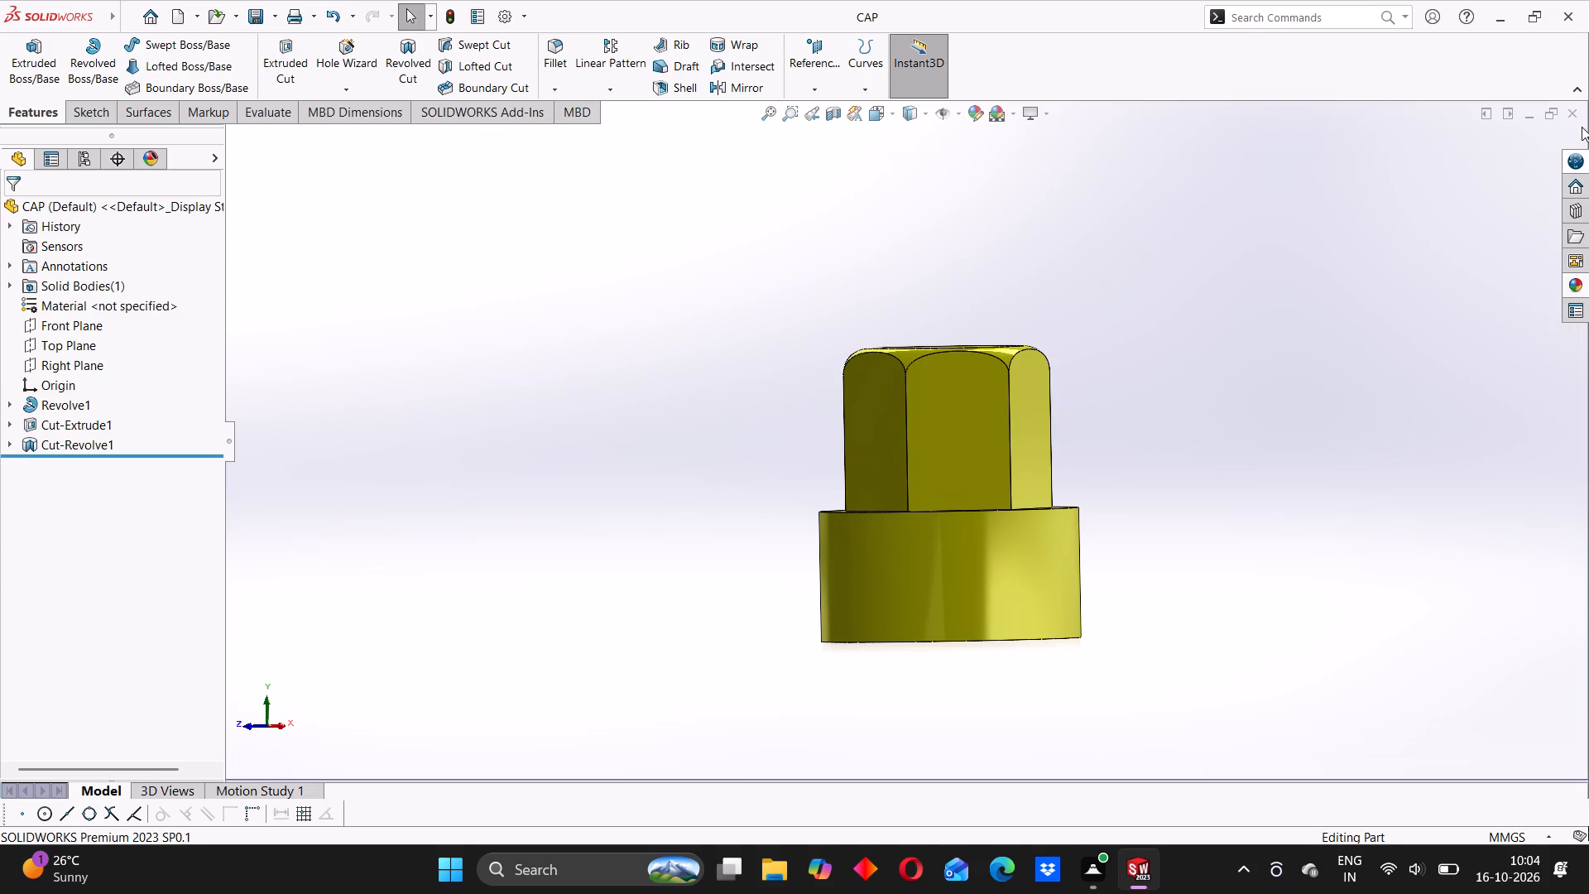
pyautogui.click(1576, 118)
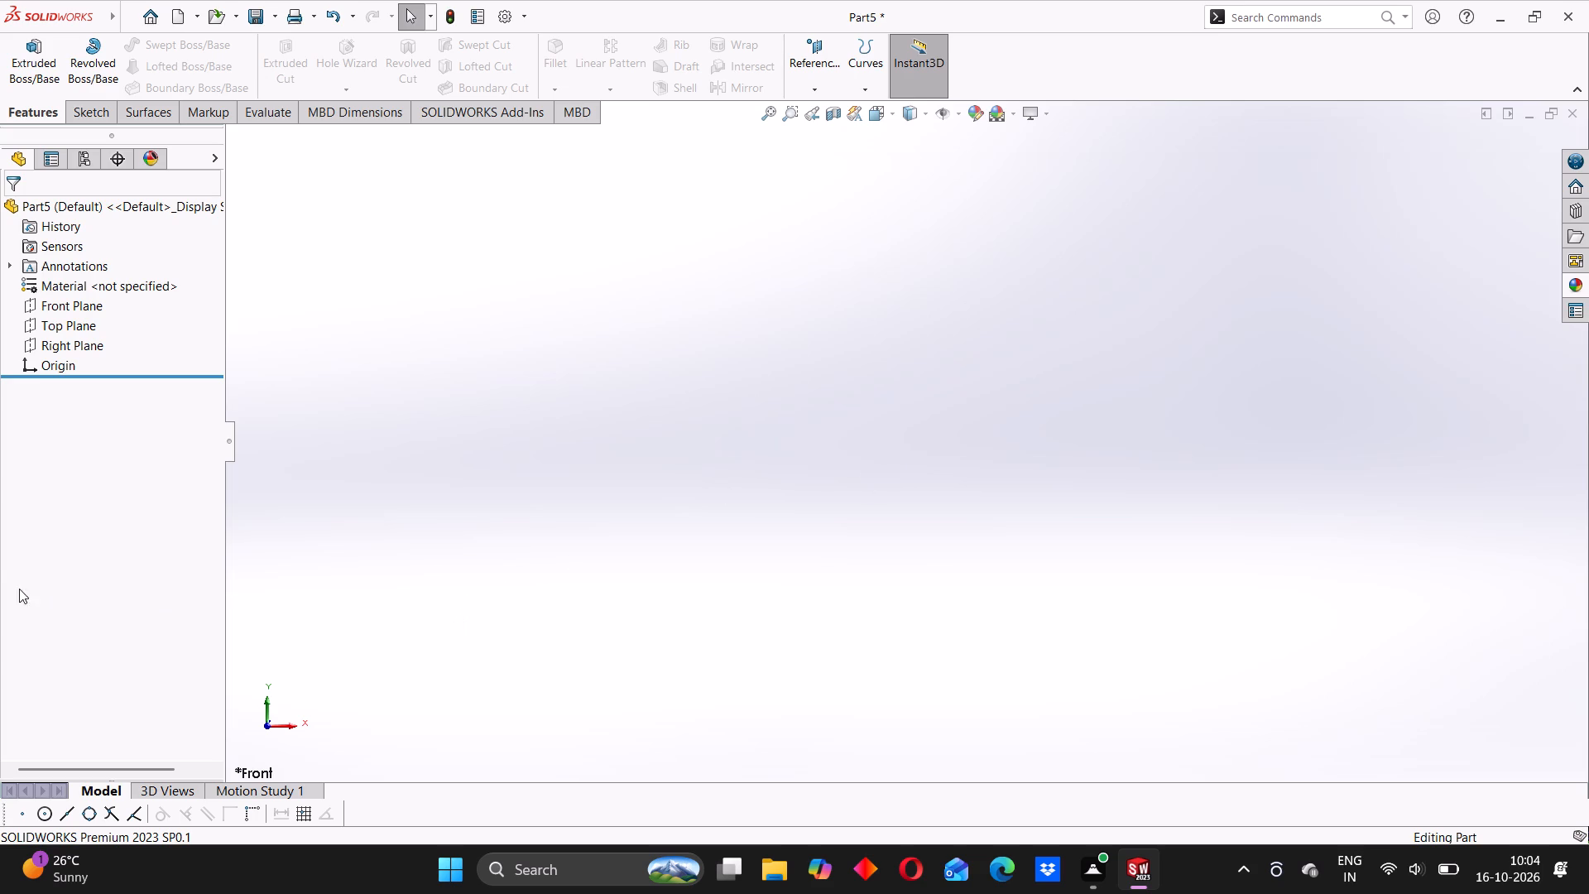
pyautogui.click(572, 409)
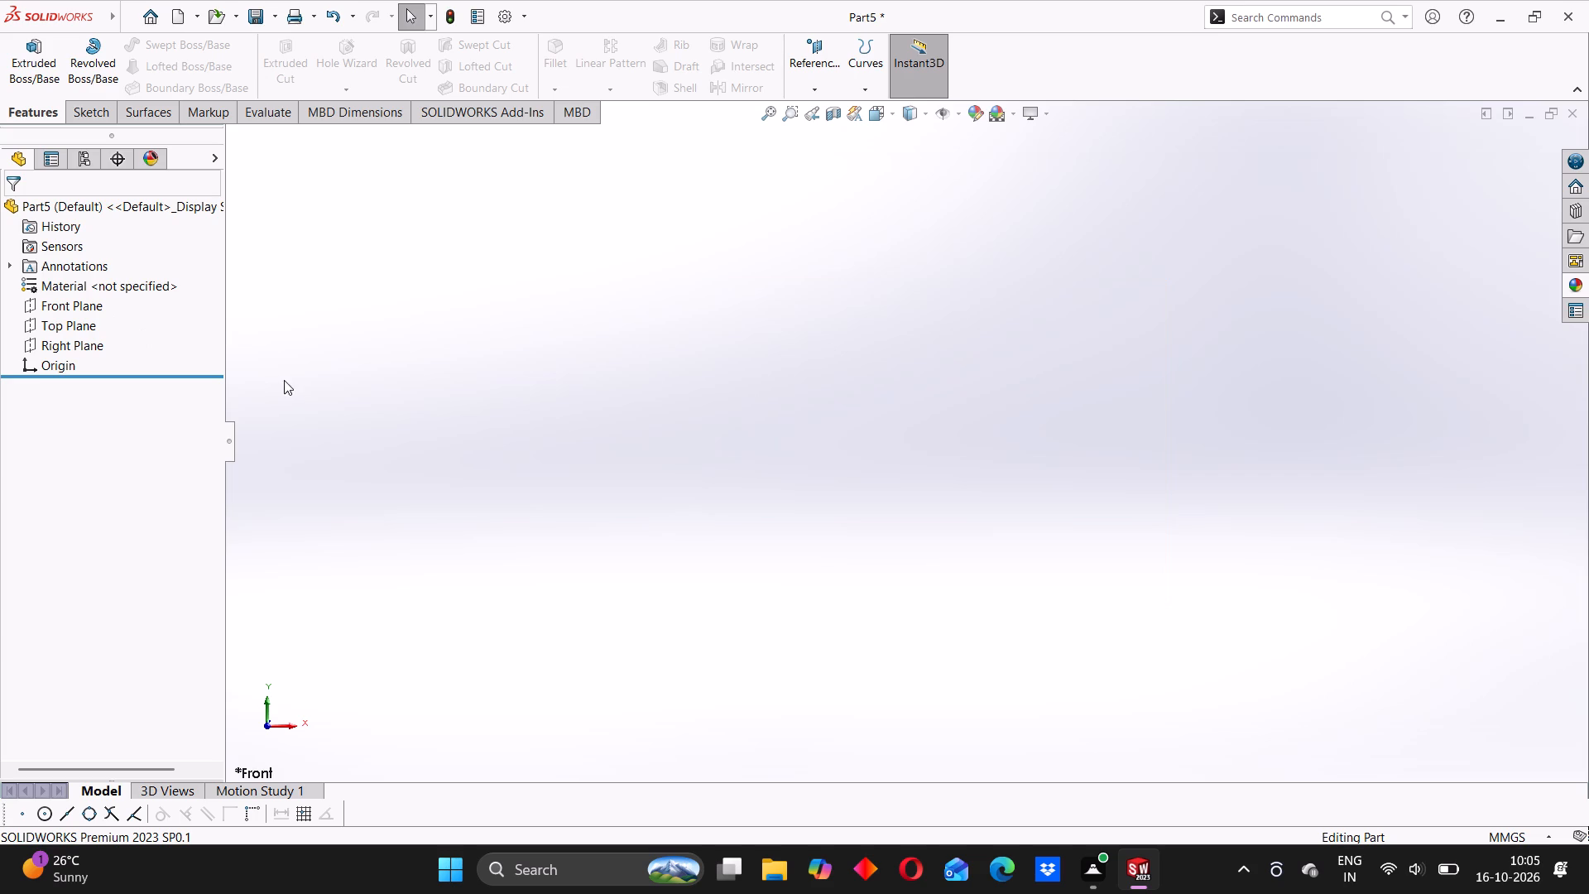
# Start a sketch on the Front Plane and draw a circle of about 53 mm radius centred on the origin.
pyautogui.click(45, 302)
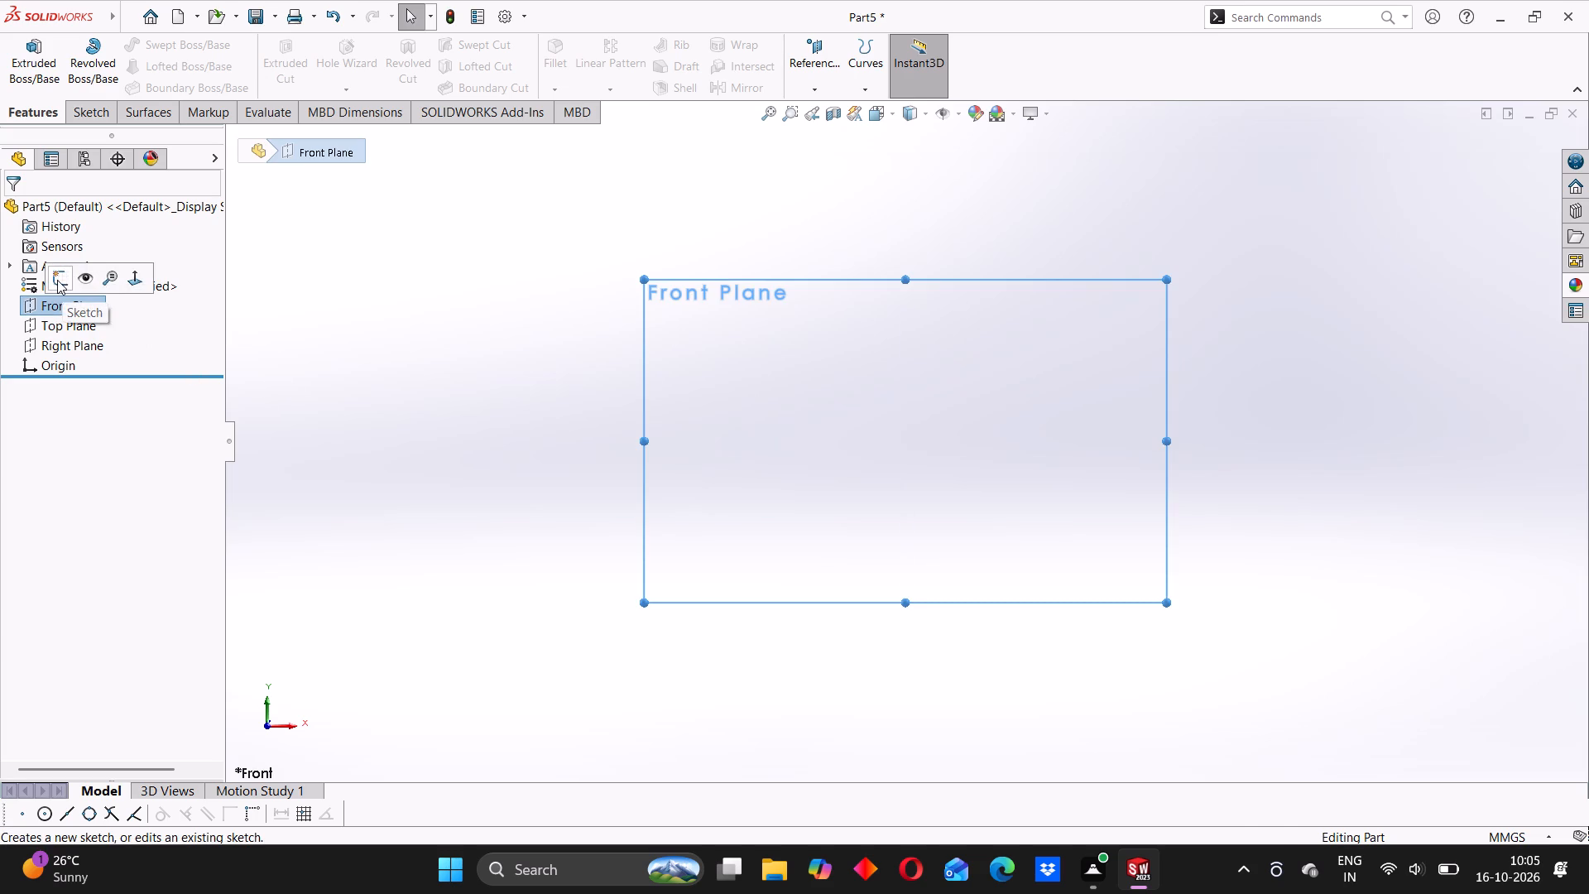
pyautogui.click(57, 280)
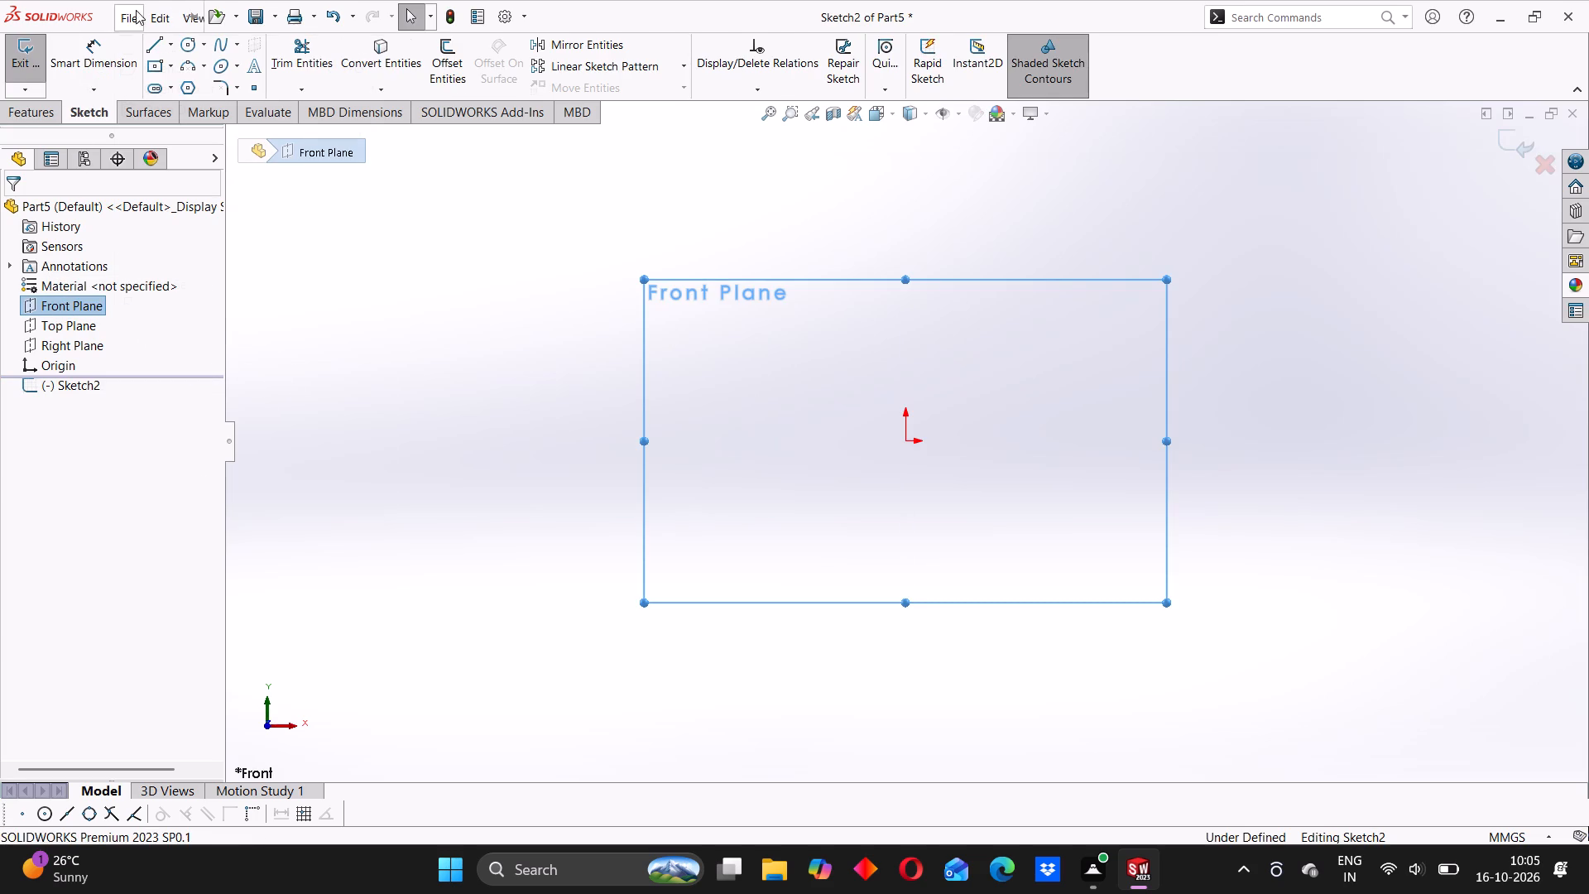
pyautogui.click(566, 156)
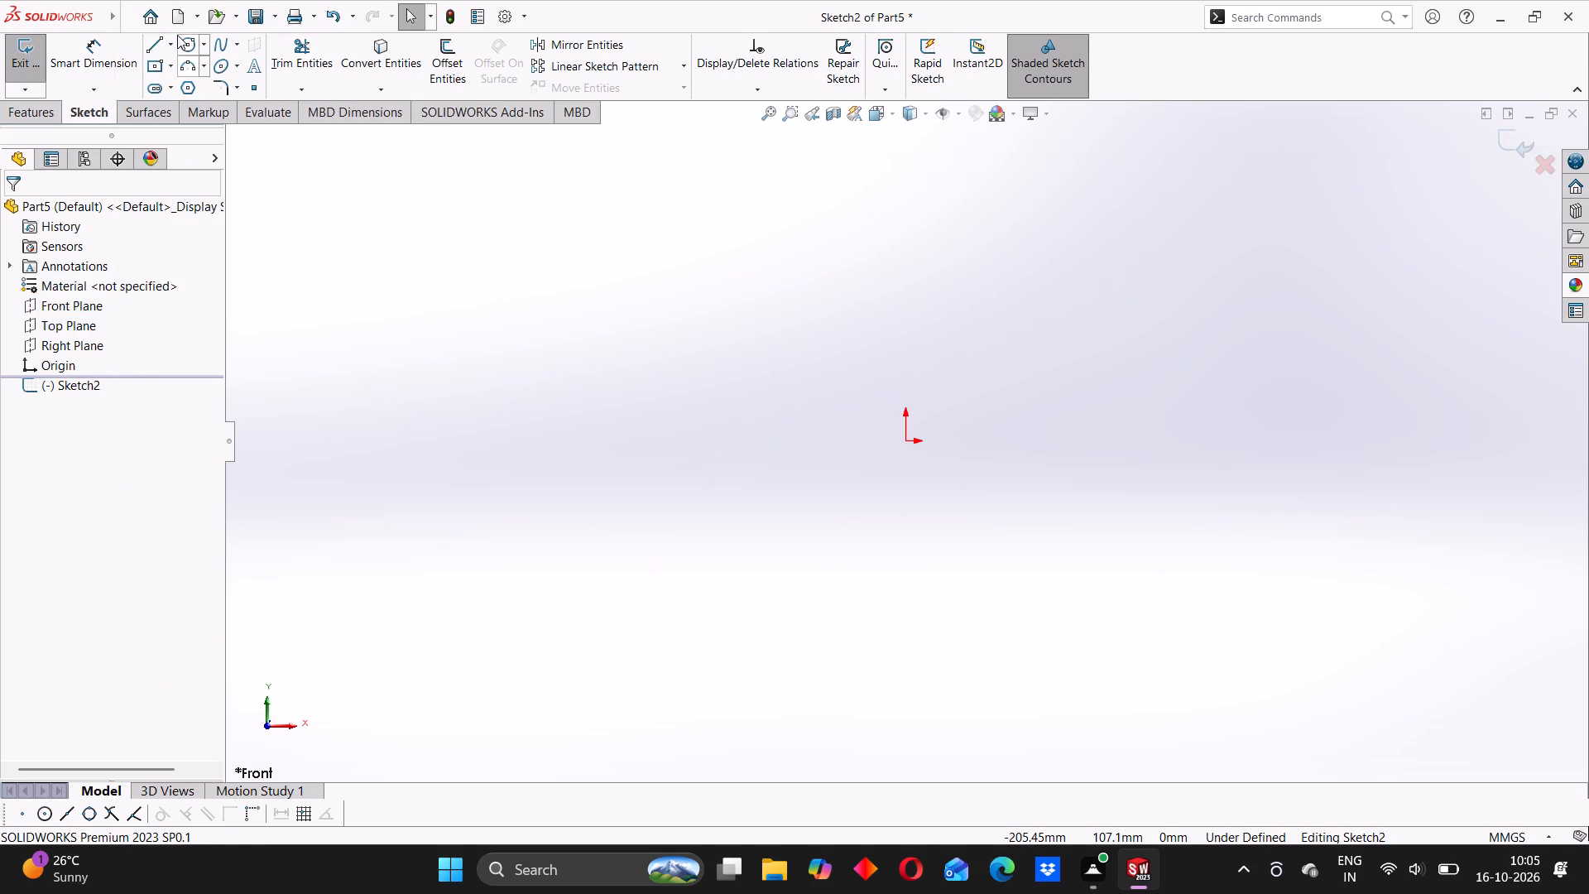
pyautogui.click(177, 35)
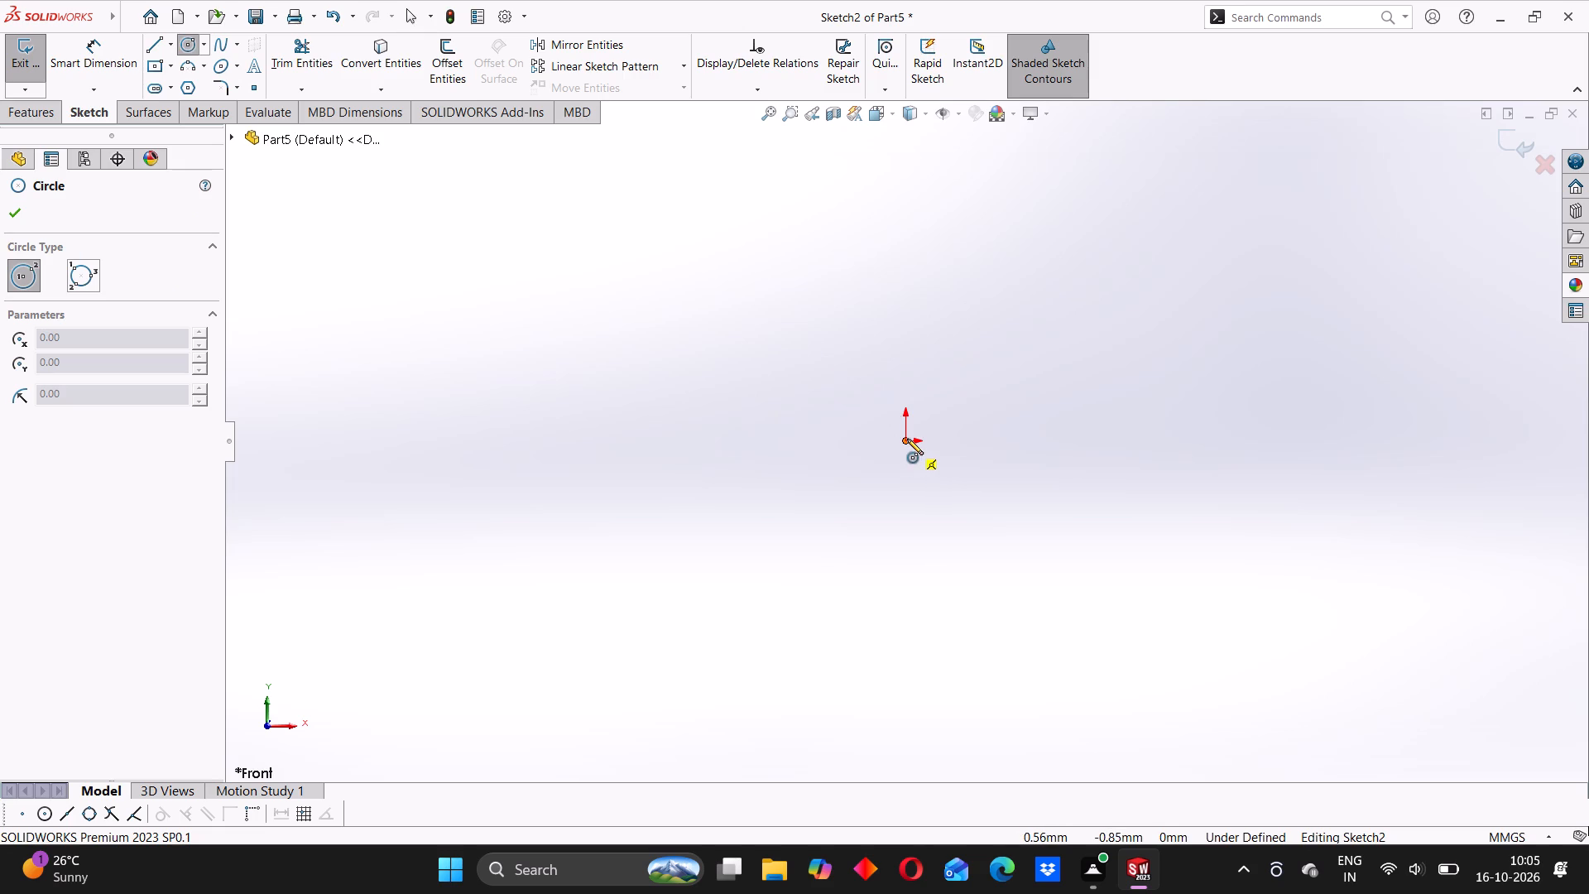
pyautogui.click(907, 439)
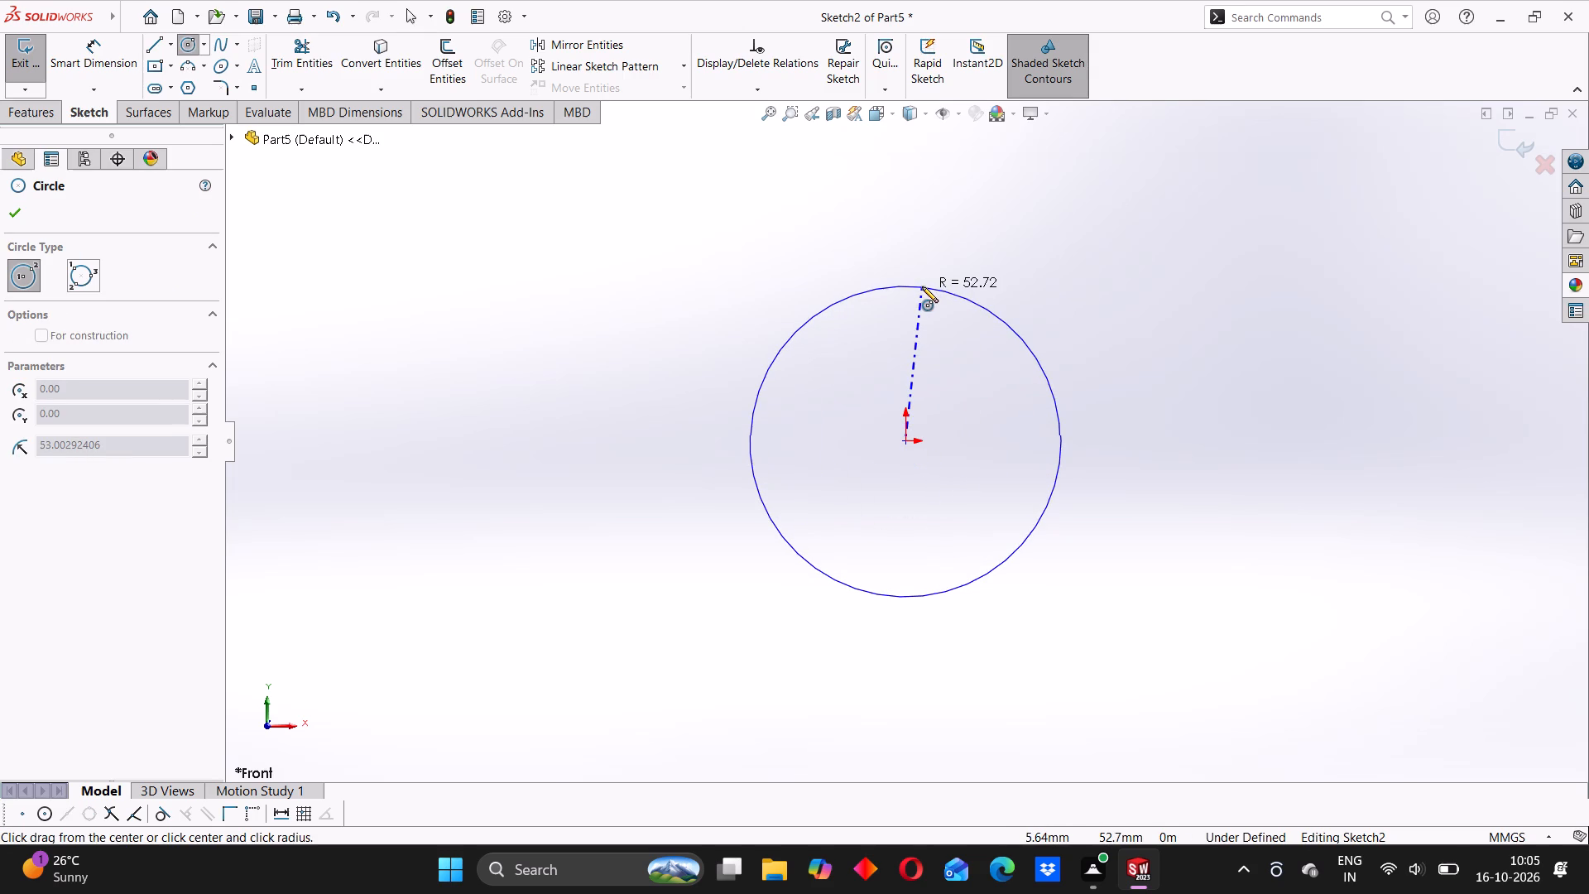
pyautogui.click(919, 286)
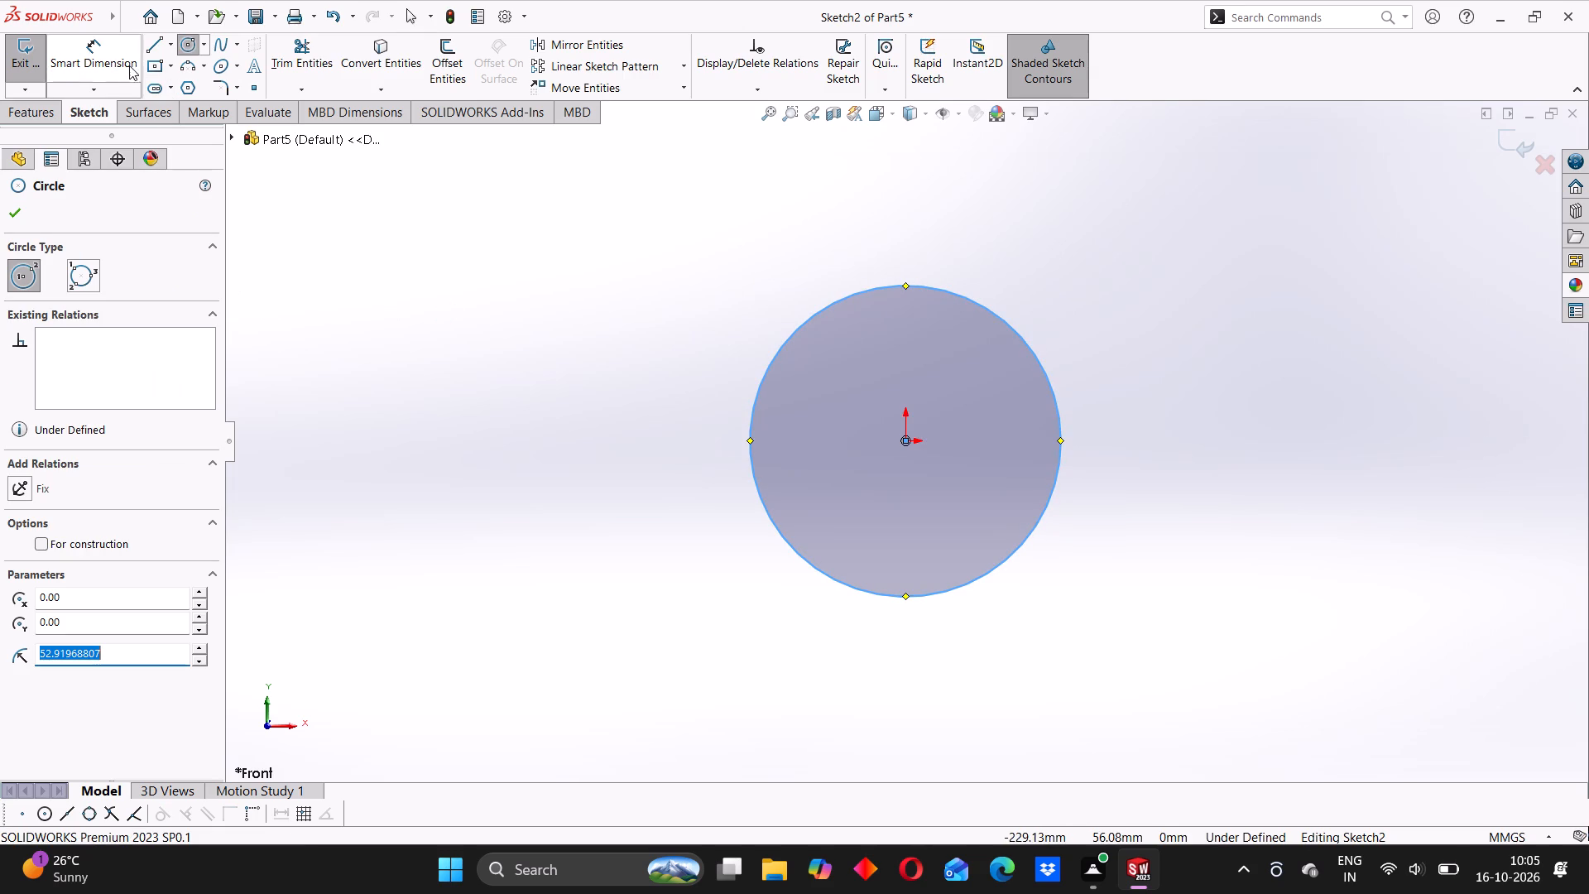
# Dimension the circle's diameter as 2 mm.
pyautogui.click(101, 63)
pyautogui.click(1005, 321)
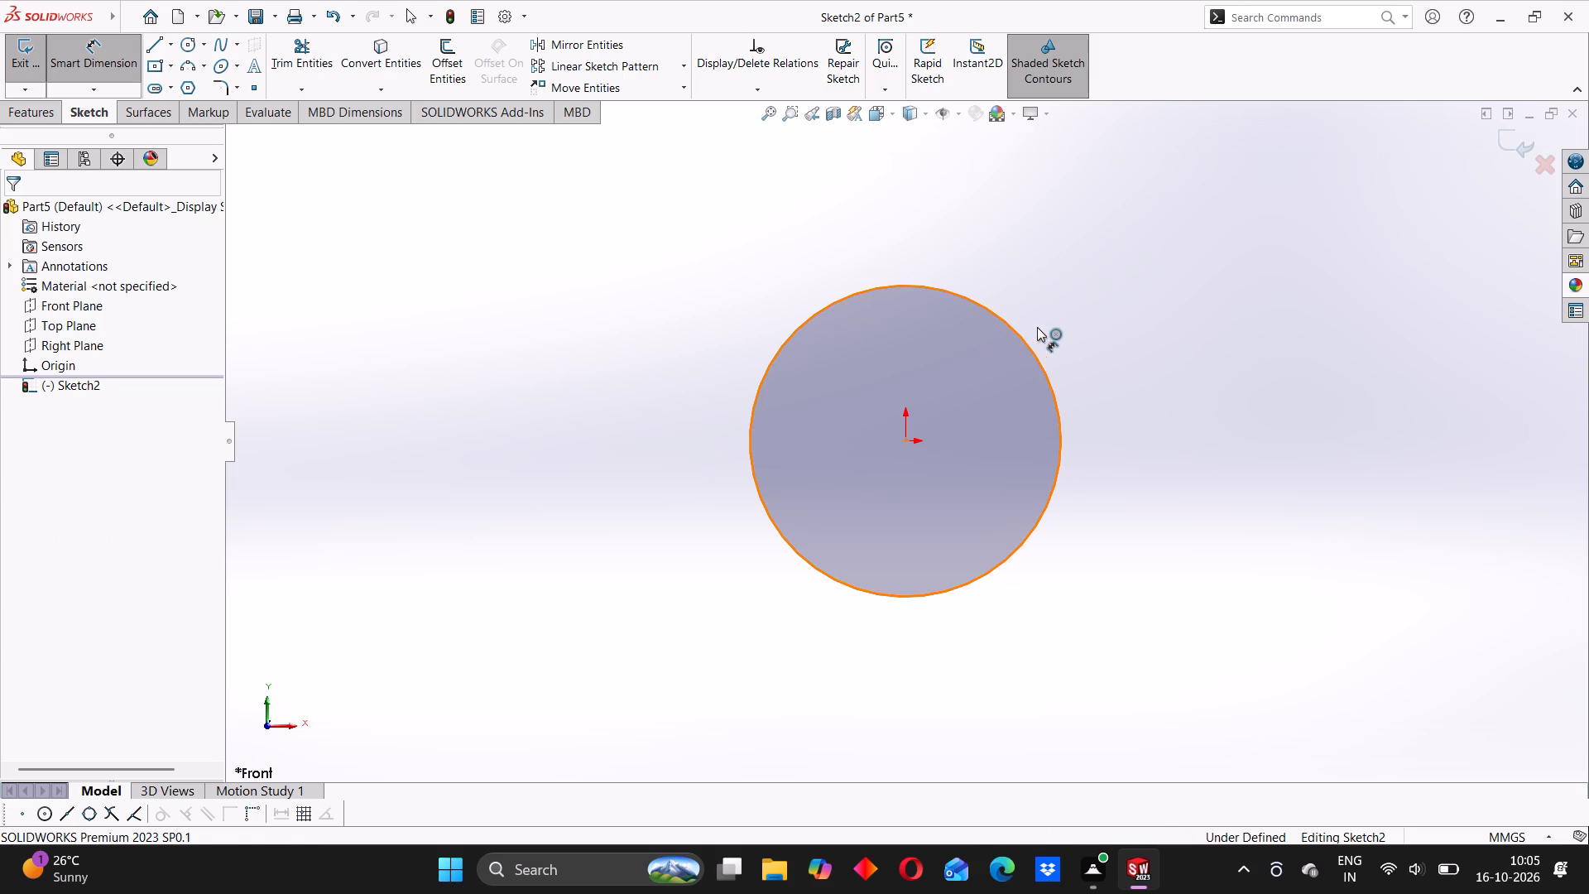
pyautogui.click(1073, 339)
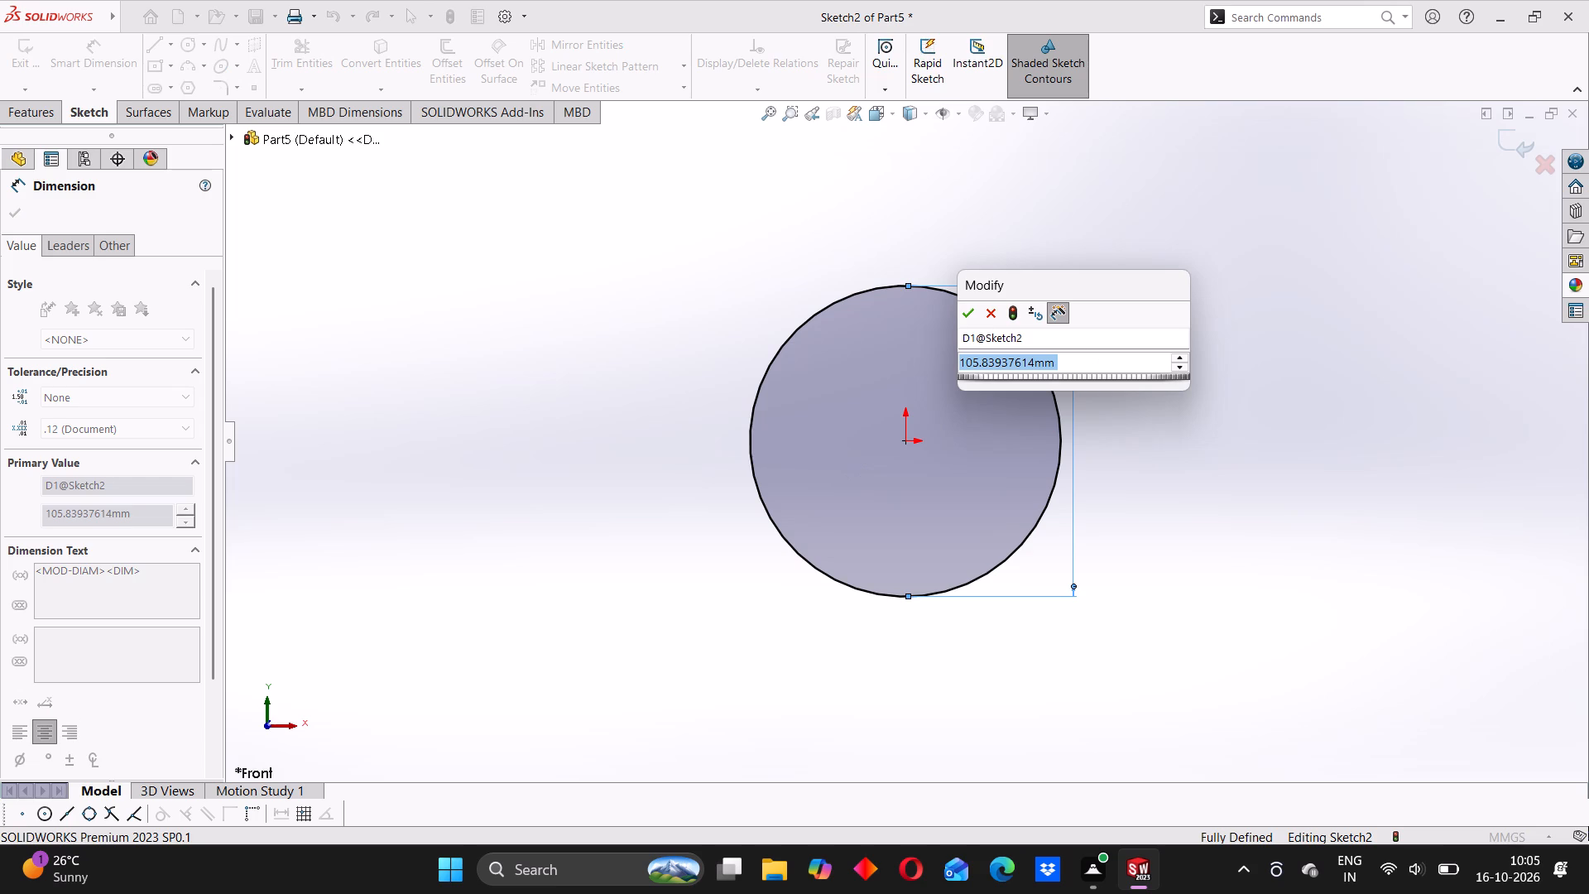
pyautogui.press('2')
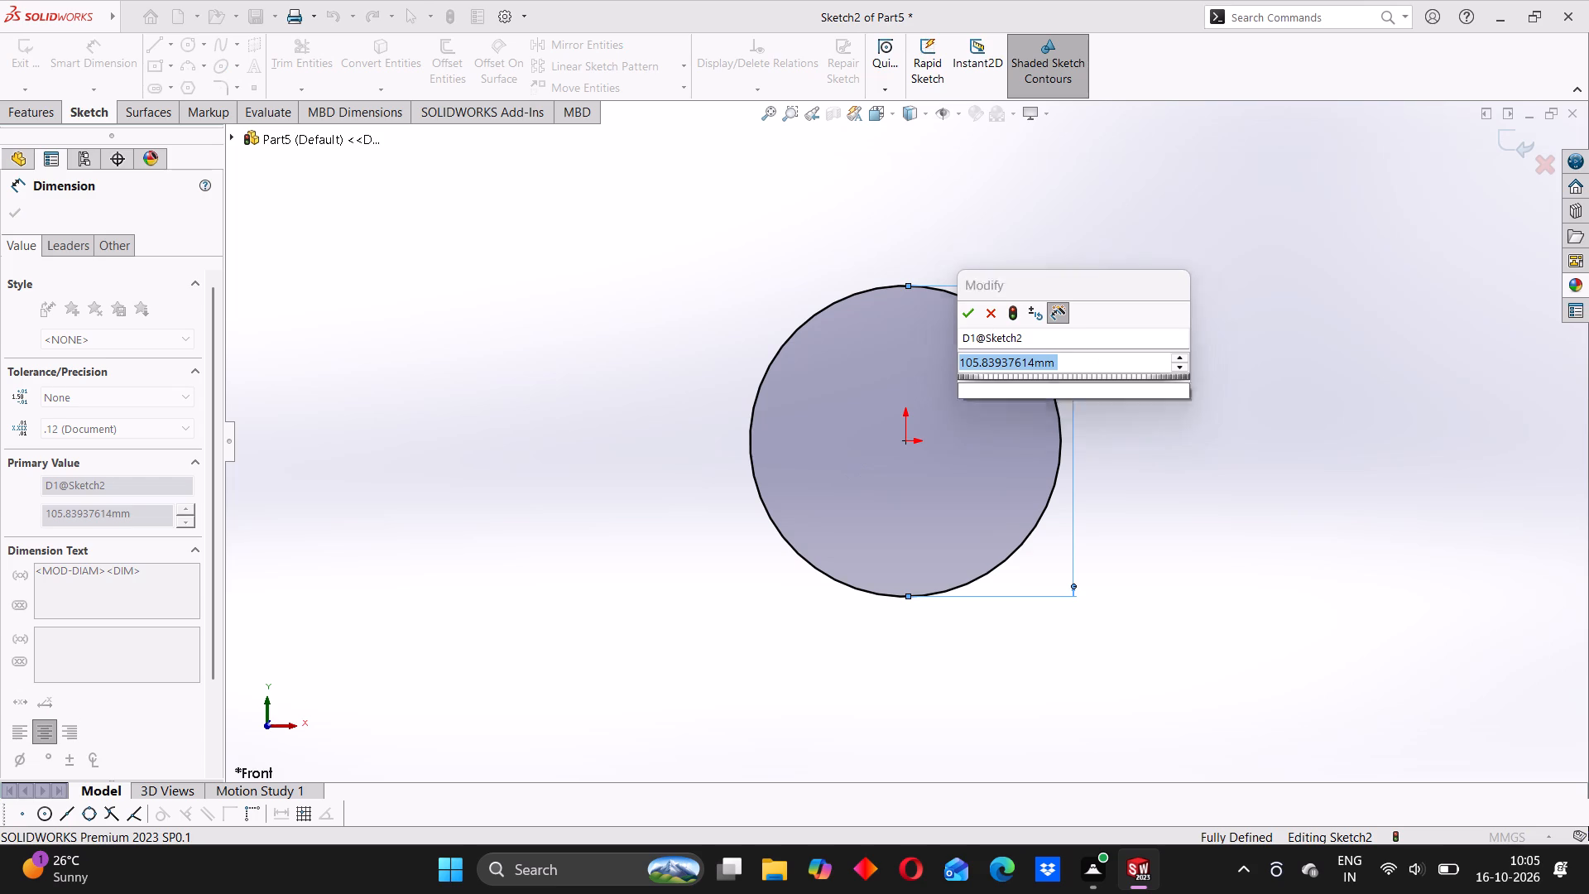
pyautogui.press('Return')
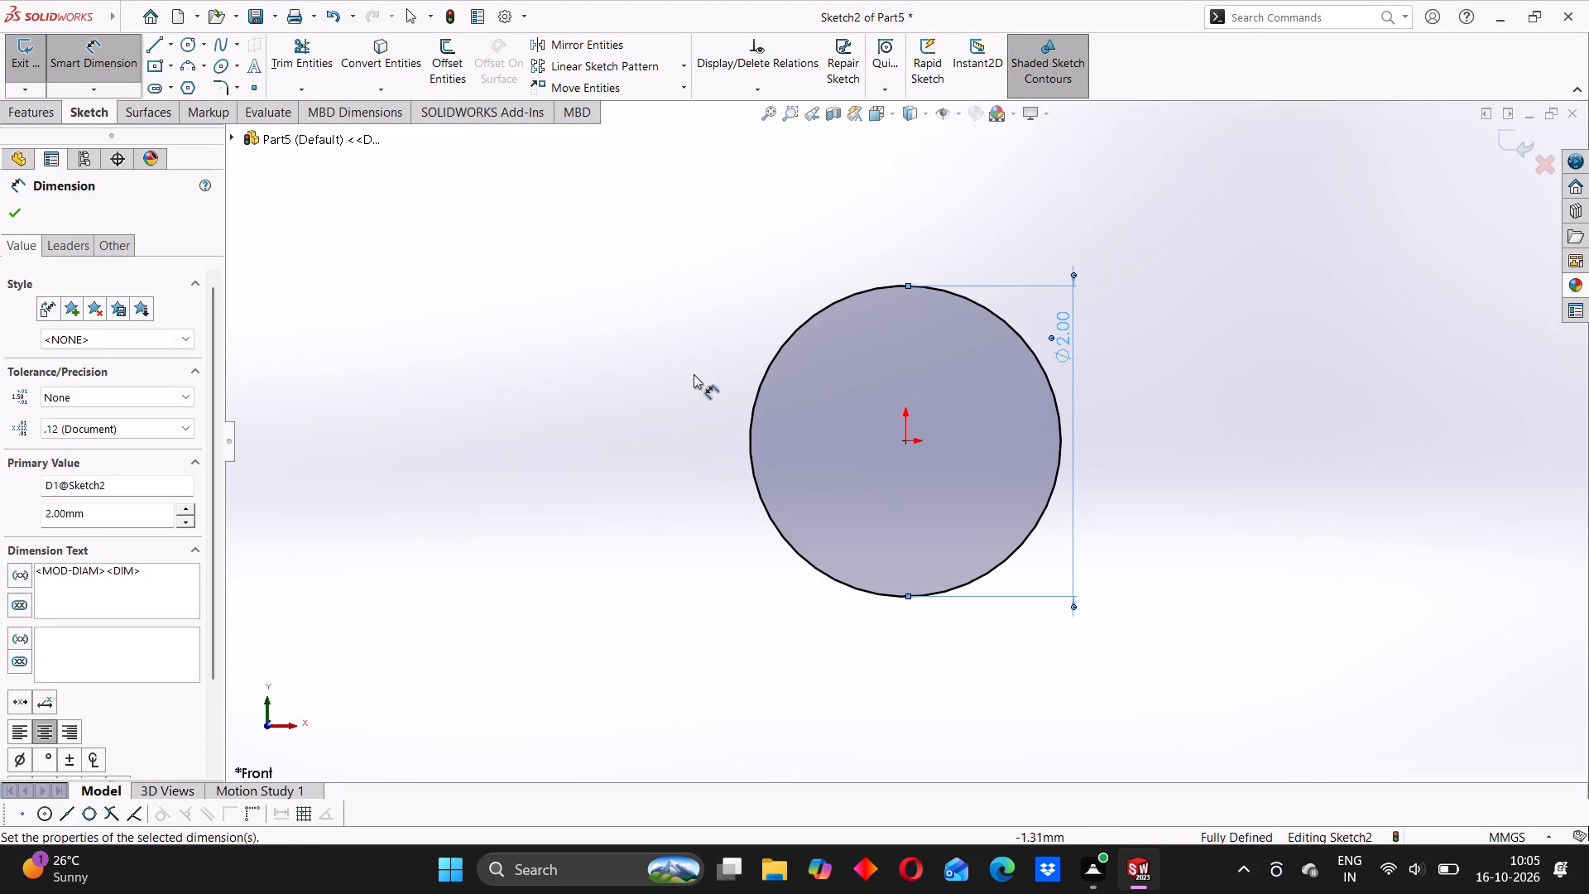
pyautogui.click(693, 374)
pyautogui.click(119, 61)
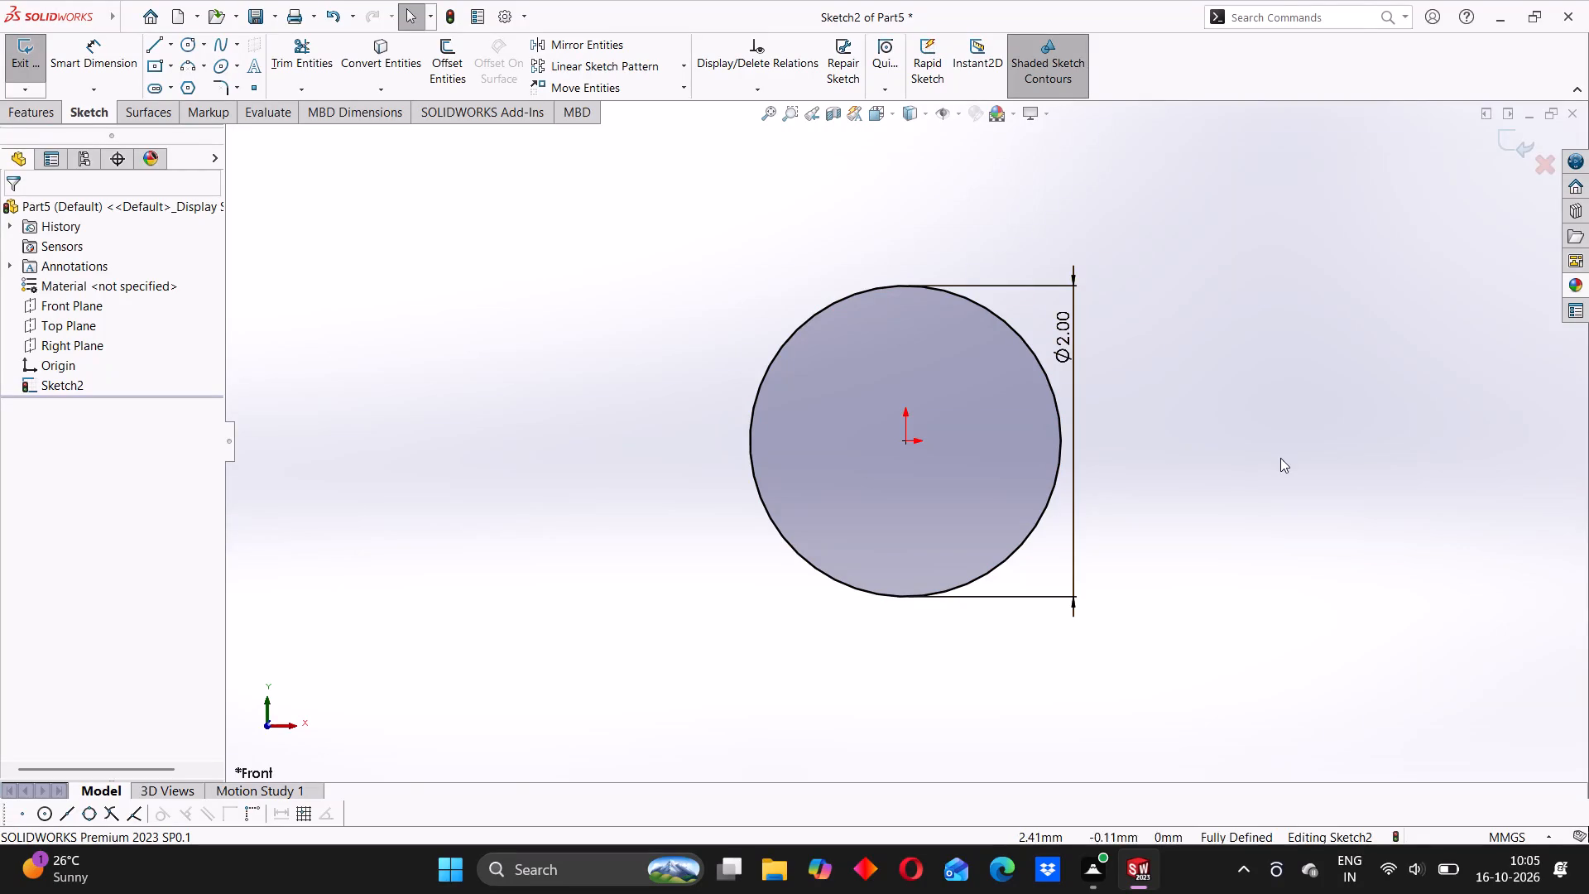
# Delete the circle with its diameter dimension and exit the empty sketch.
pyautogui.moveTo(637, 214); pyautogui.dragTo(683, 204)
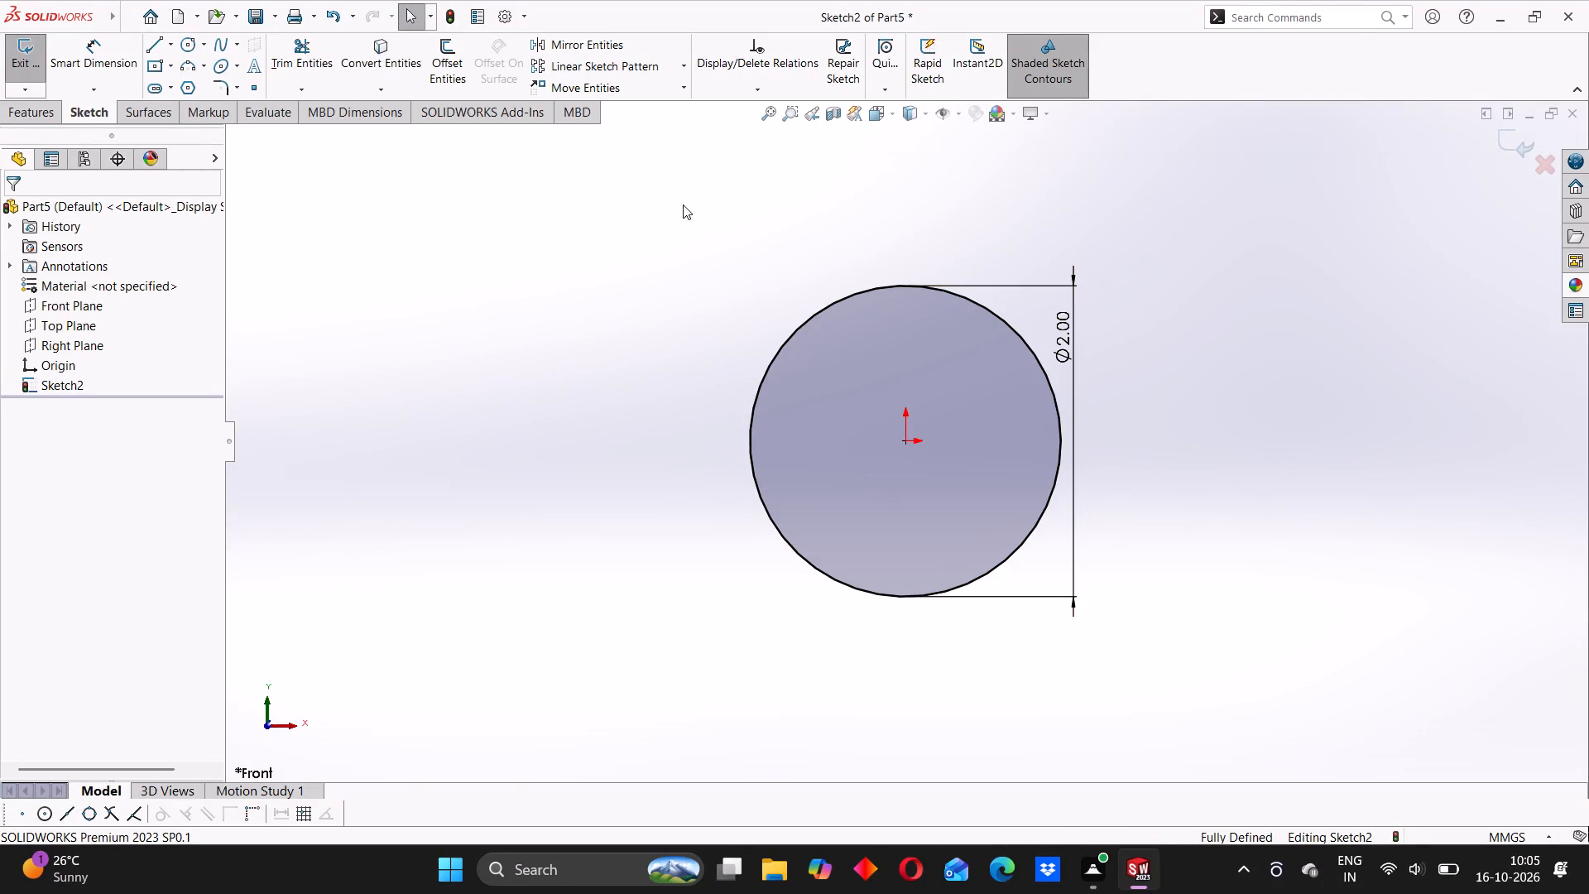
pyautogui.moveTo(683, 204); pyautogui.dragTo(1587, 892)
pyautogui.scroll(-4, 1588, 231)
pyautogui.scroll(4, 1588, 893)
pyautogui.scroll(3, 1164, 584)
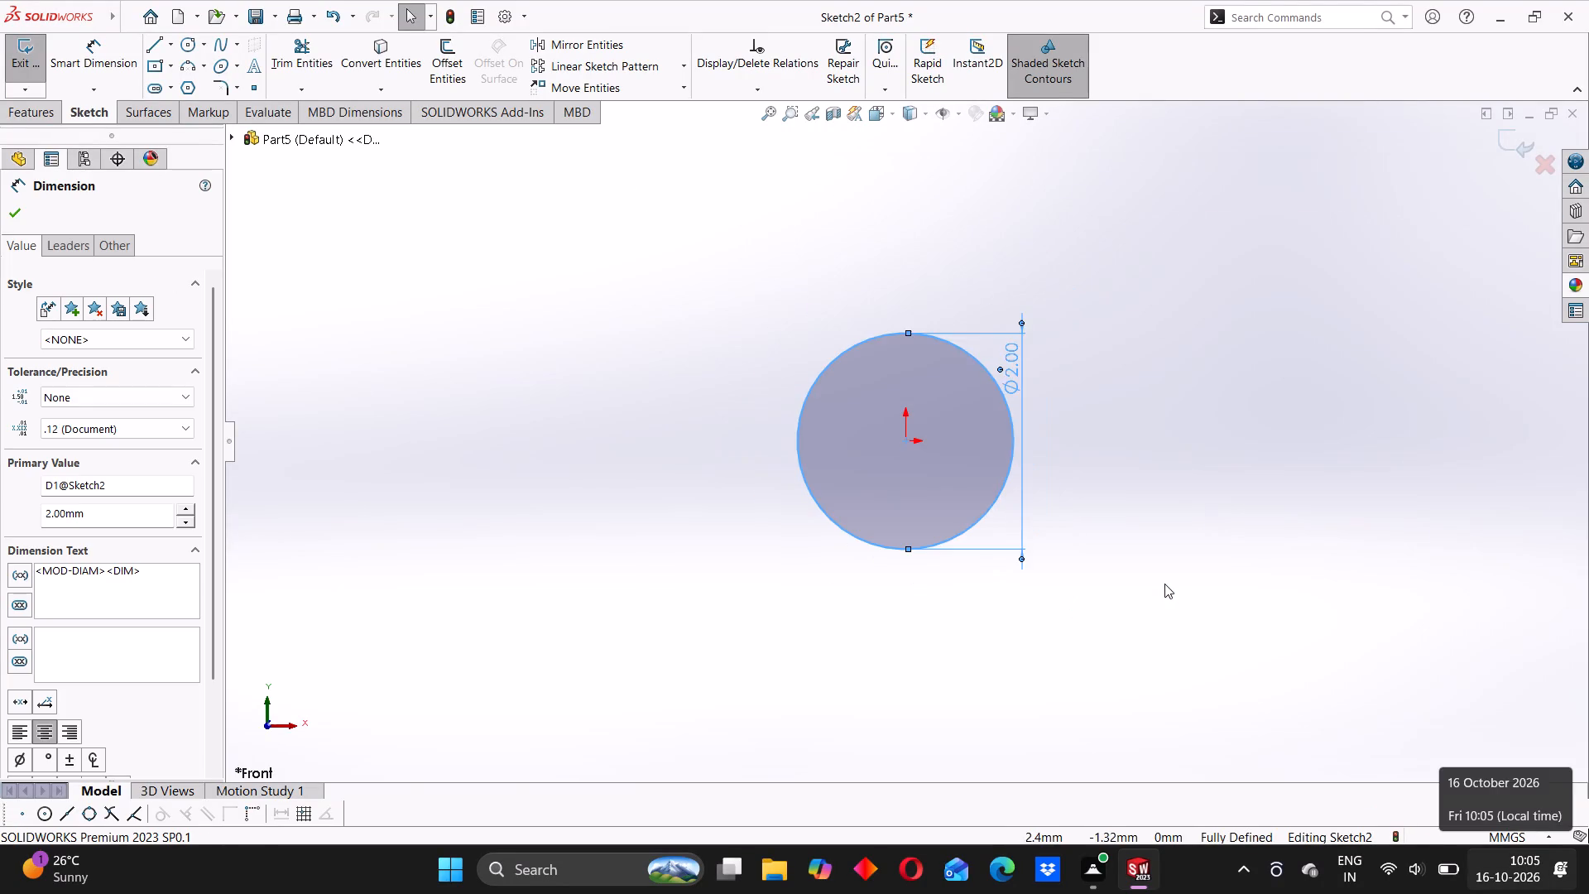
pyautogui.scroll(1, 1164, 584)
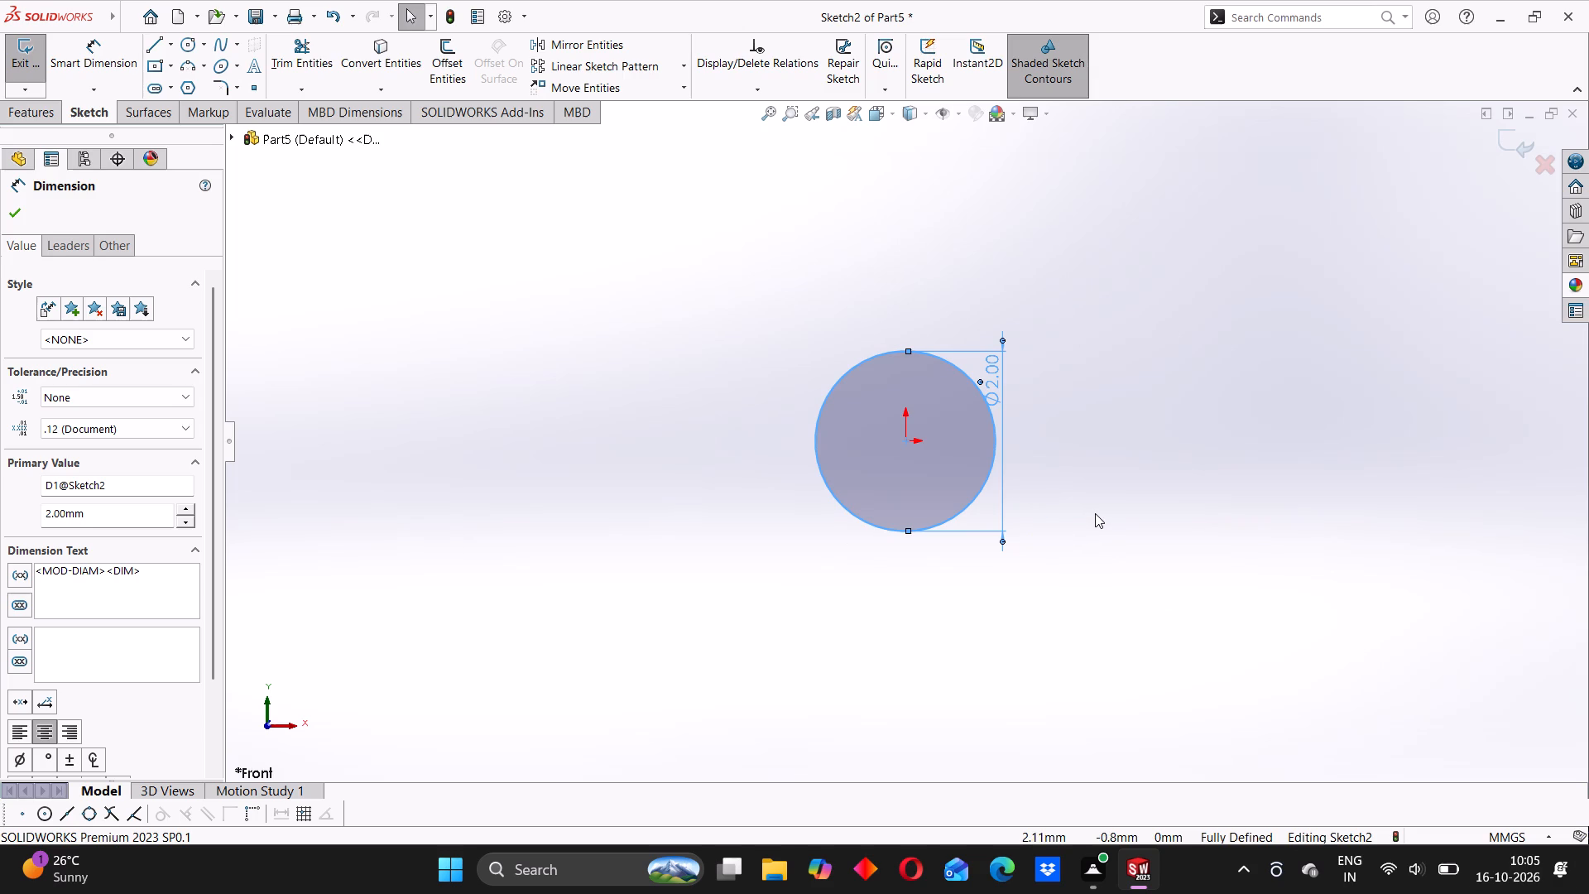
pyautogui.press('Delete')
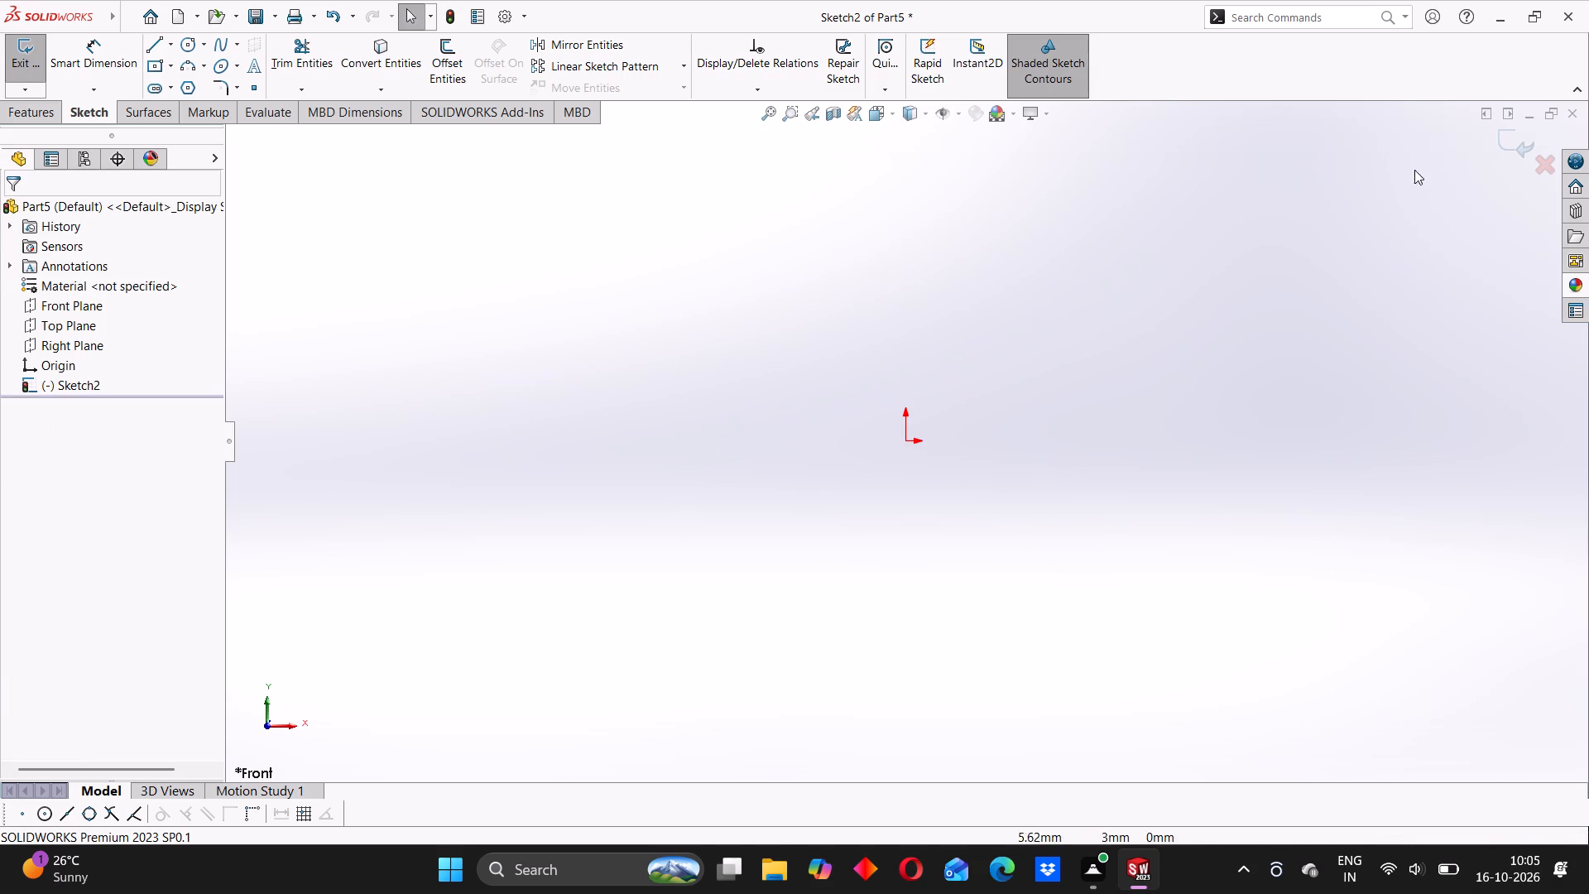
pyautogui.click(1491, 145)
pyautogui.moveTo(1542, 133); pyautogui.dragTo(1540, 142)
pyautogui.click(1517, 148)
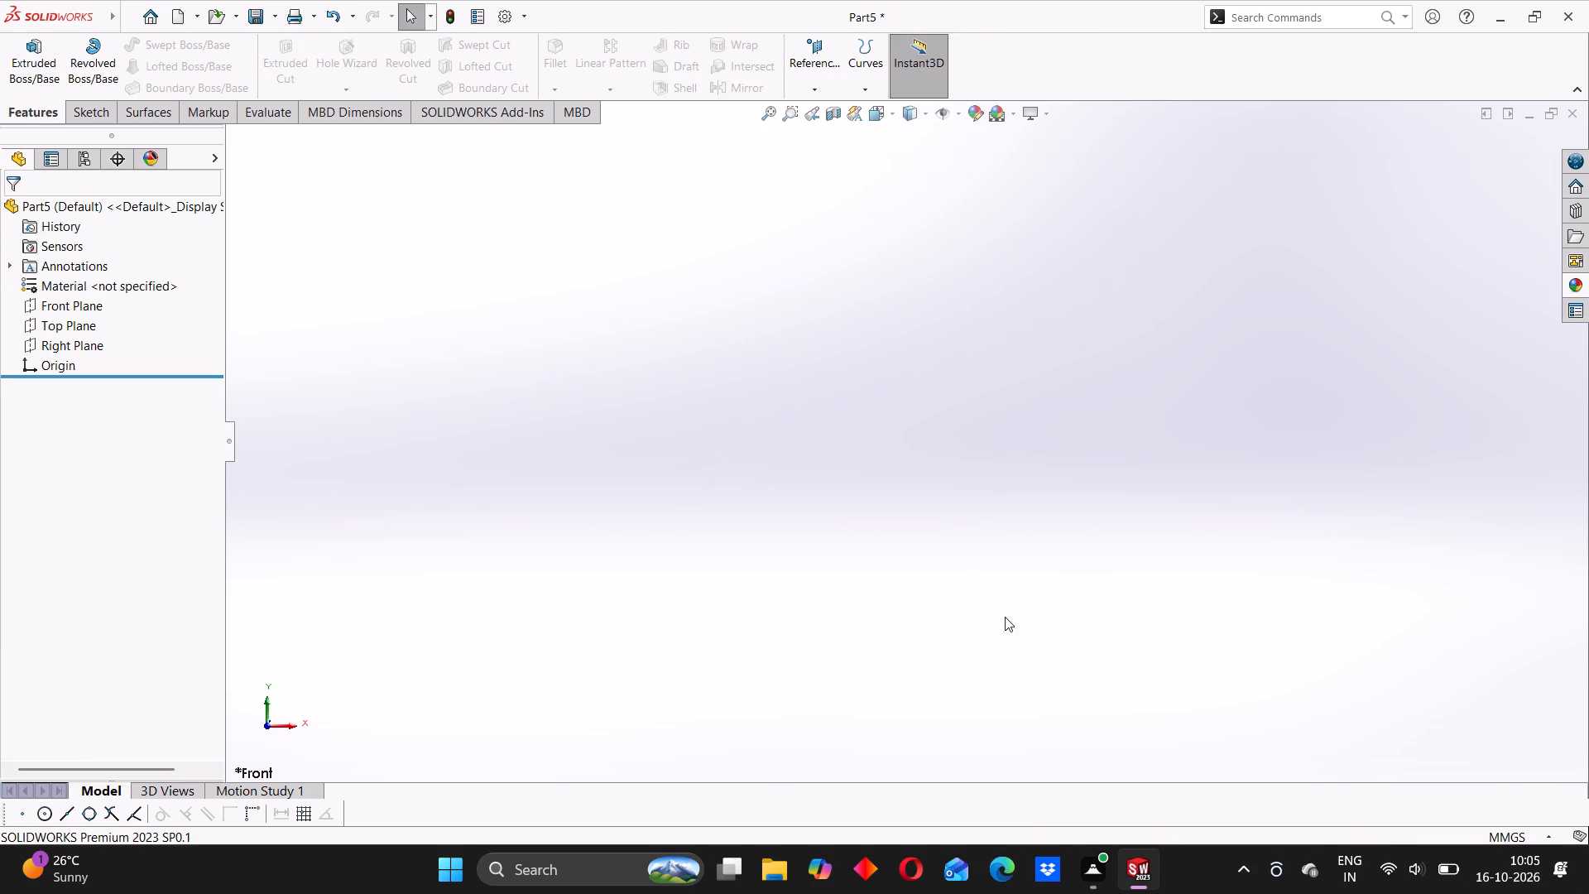
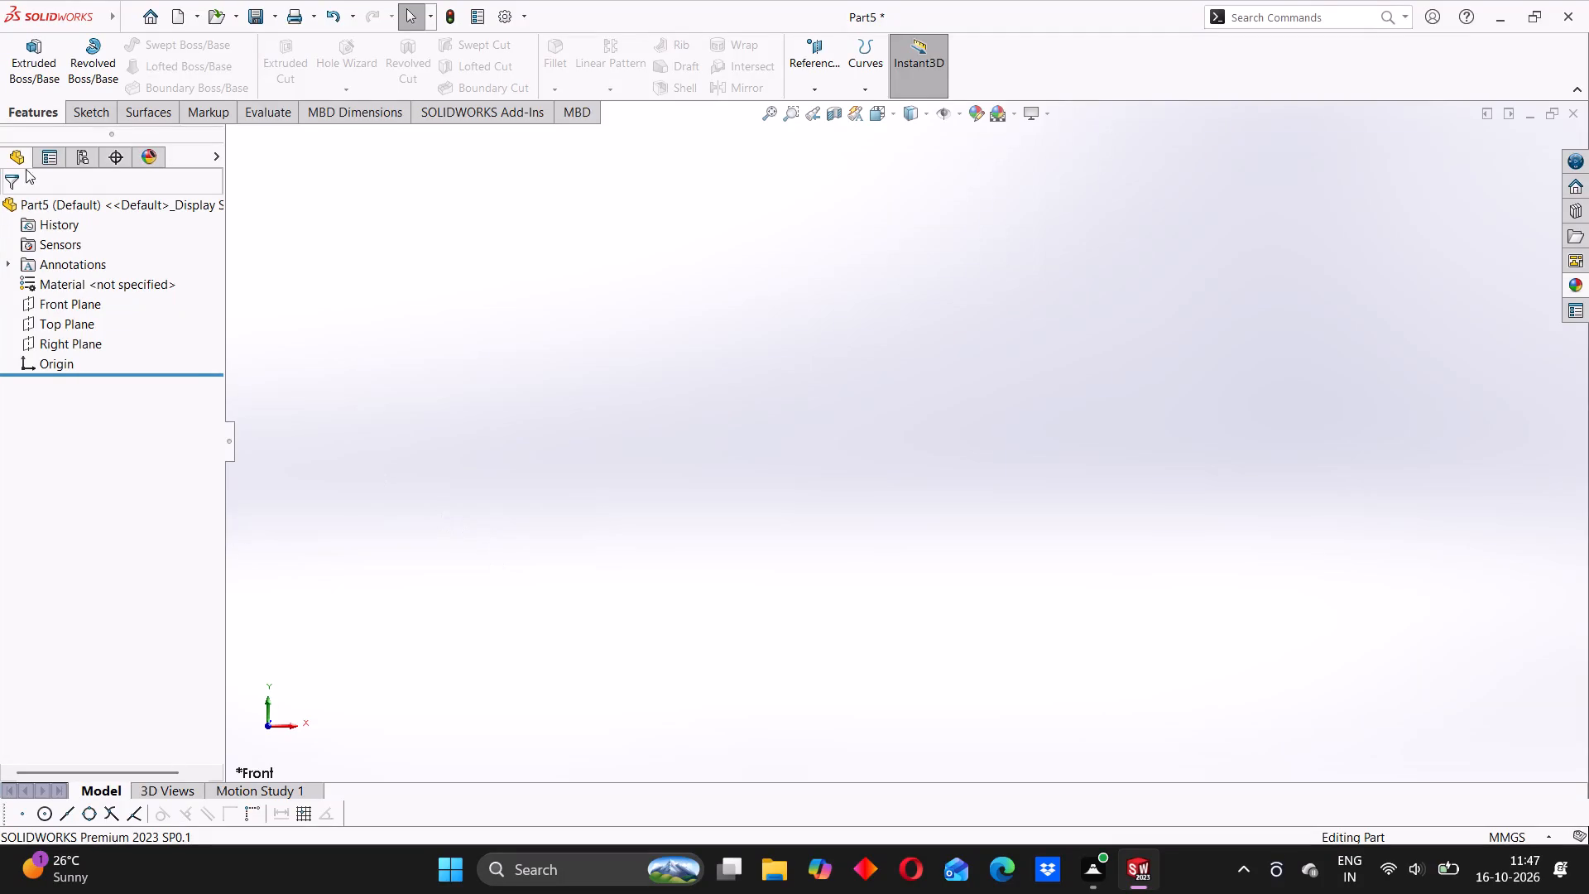
# Start a sketch on the Front Plane and draw a vertical centerline about 96 mm long down to the origin.
pyautogui.click(64, 305)
pyautogui.click(84, 285)
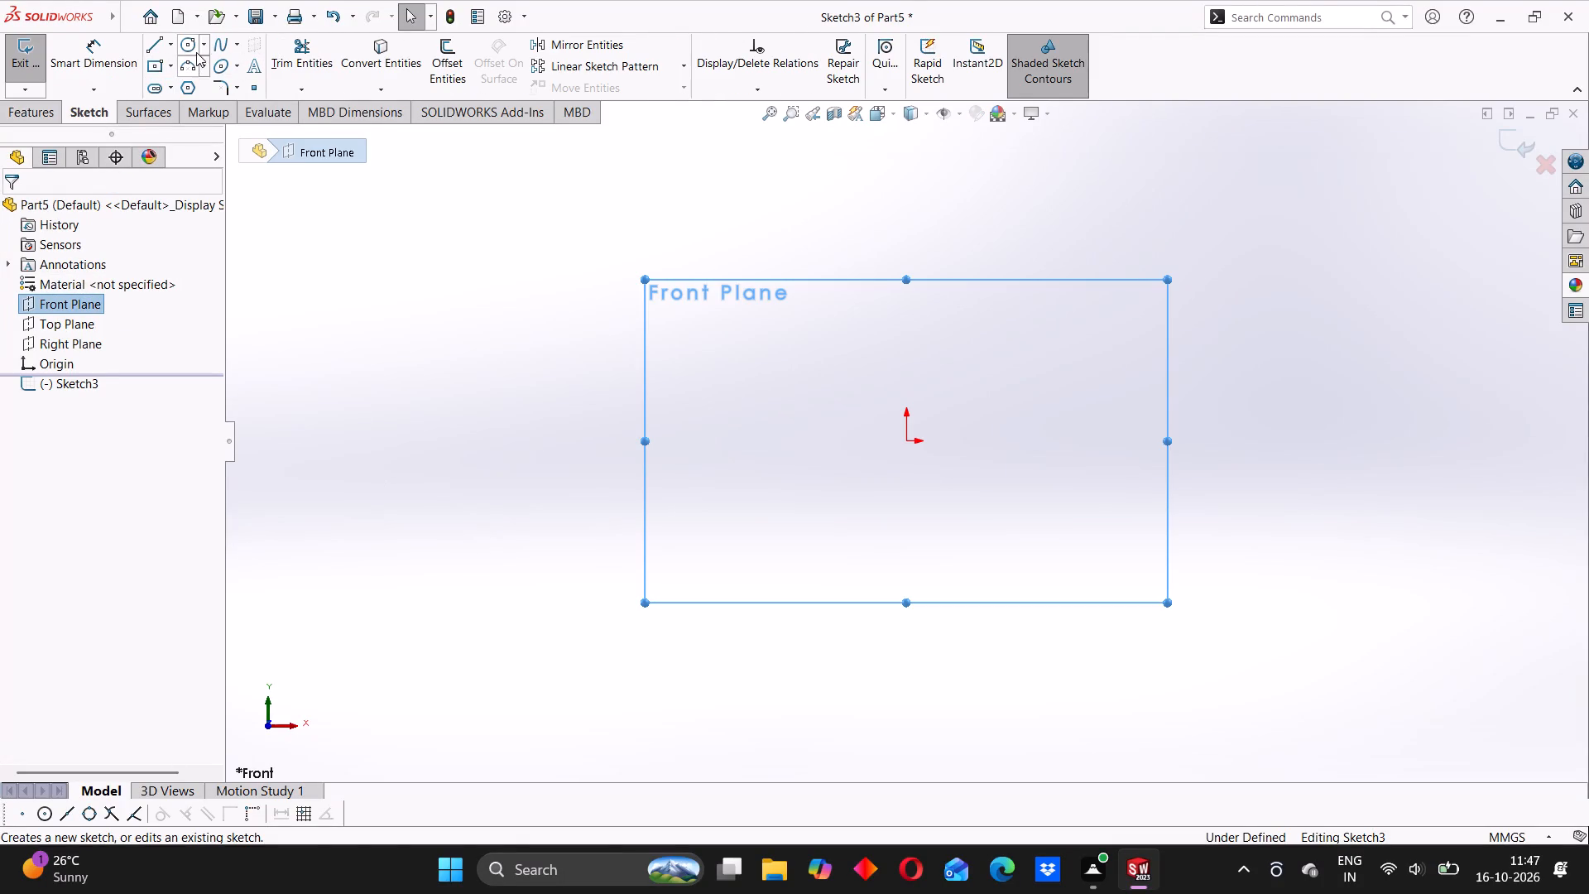
pyautogui.click(171, 48)
pyautogui.click(188, 88)
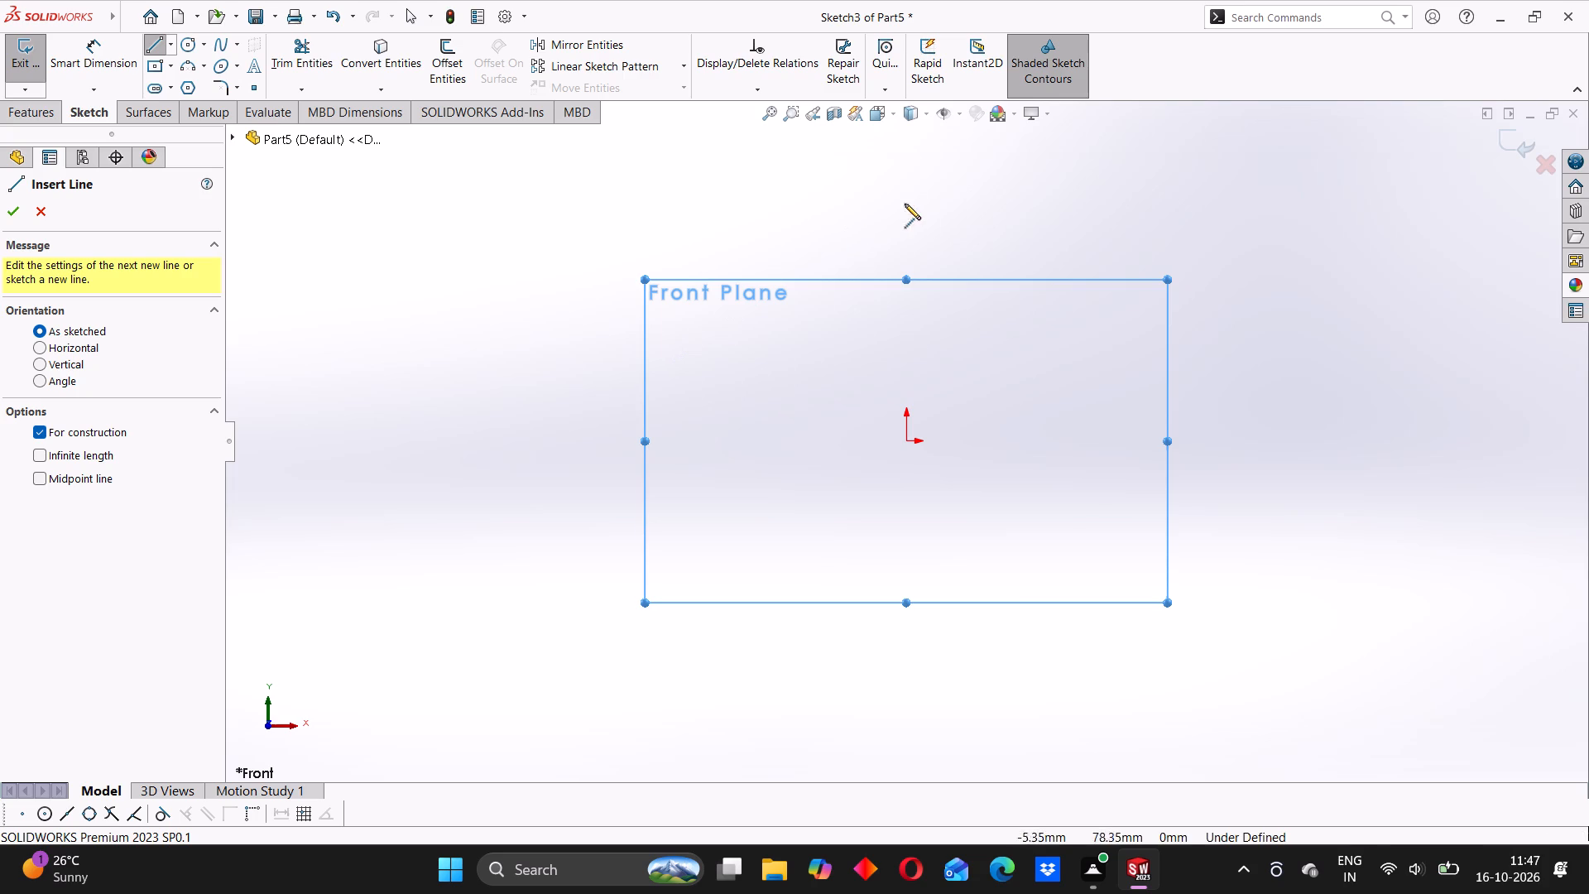
pyautogui.click(905, 161)
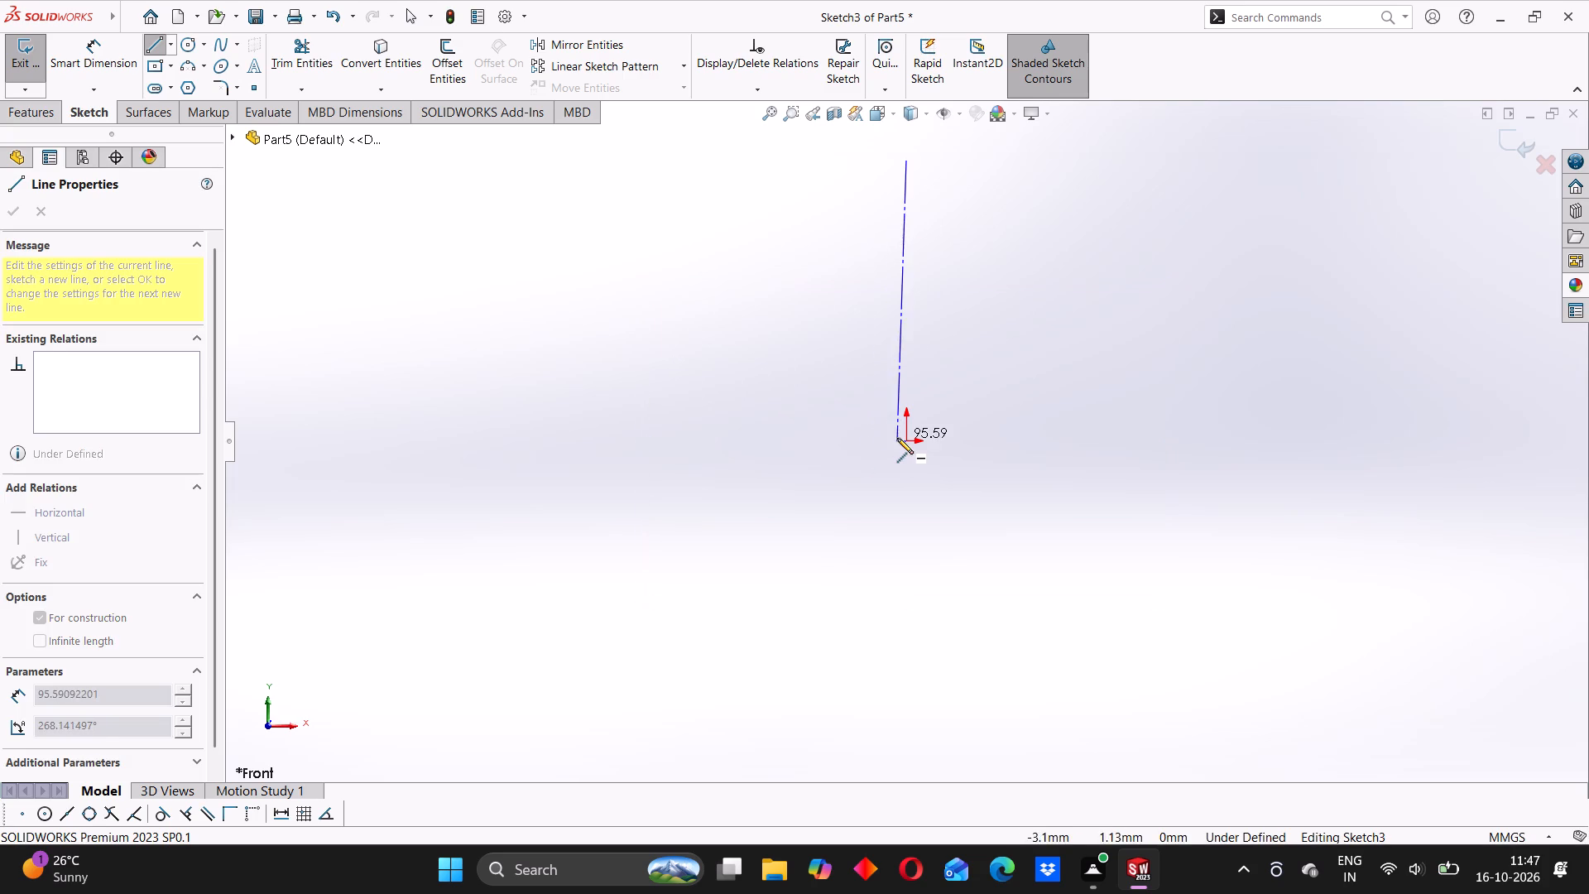
pyautogui.click(905, 442)
pyautogui.rightClick(575, 297)
pyautogui.click(625, 306)
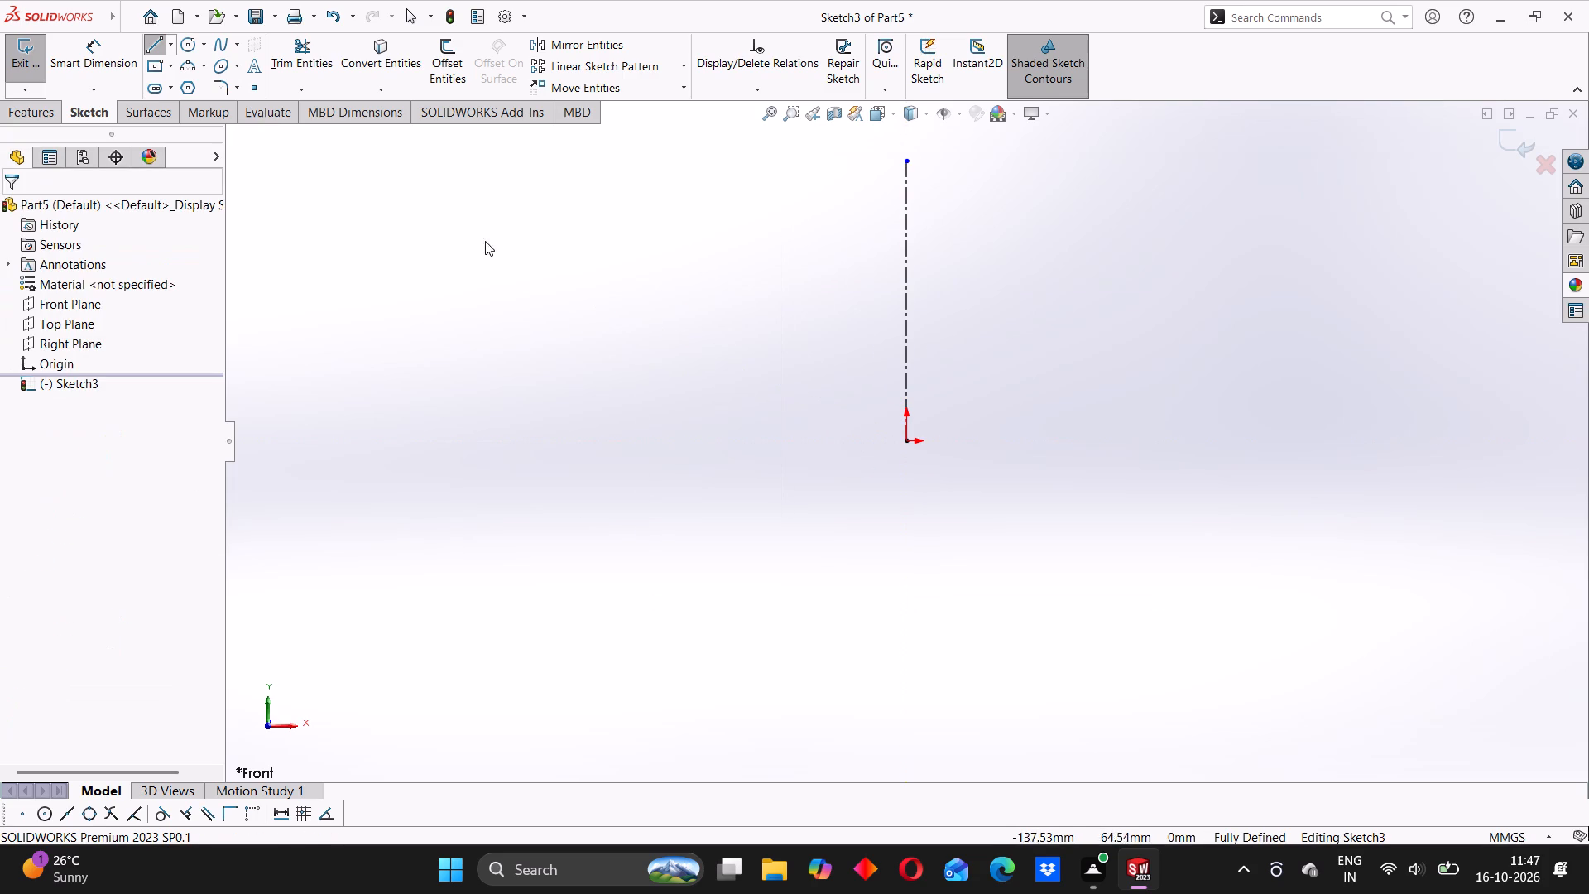
# Draw a horizontal line about 20 mm long outward from near the upper end of the centerline.
pyautogui.click(149, 41)
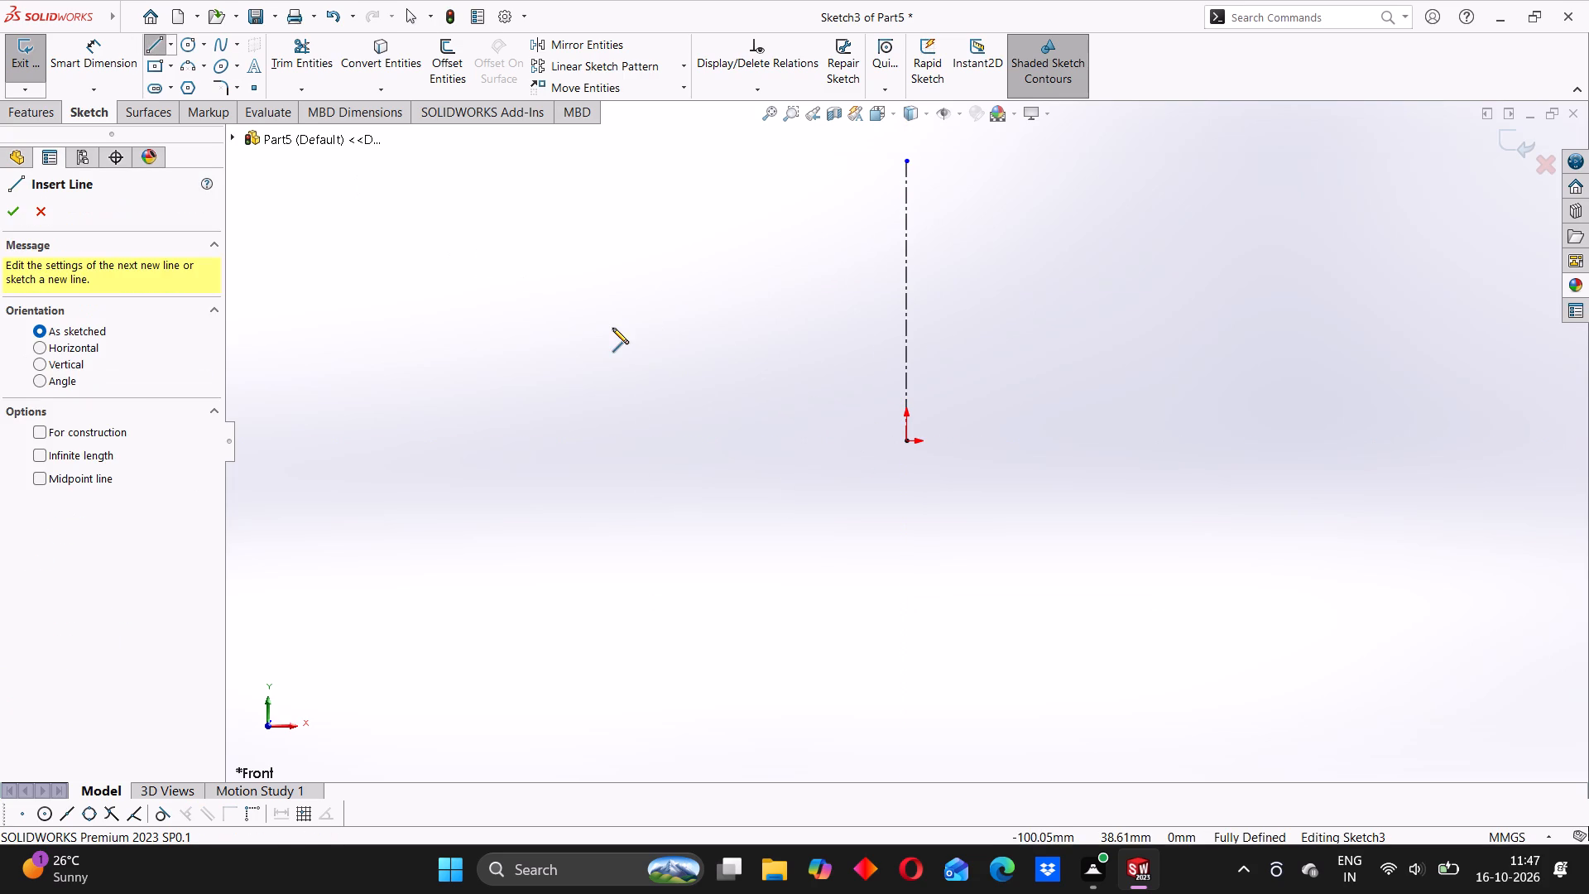
pyautogui.click(905, 181)
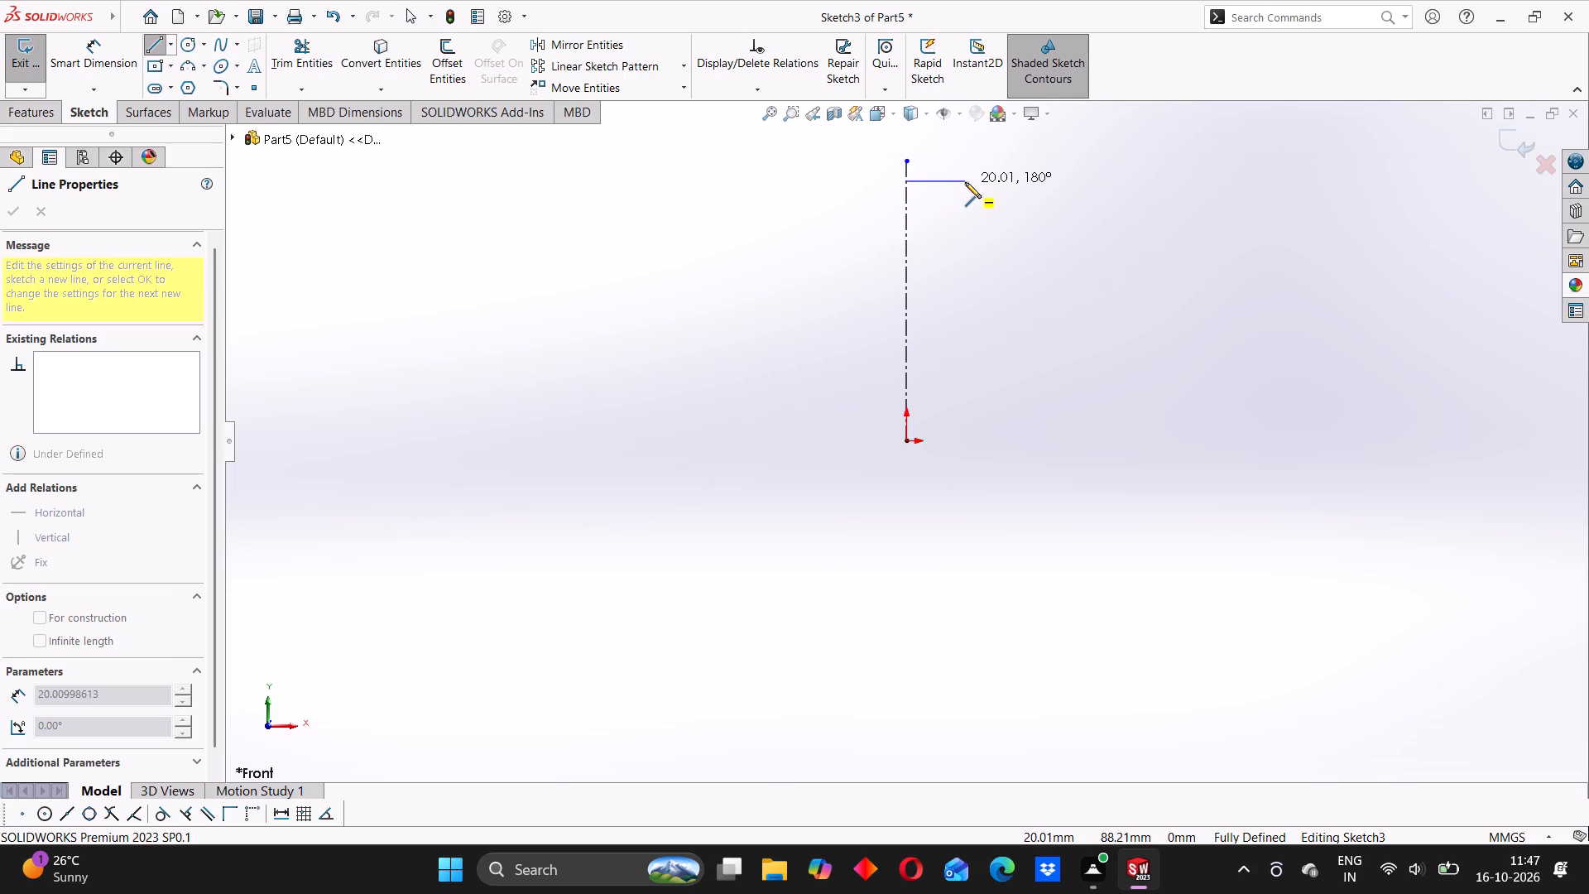
pyautogui.click(965, 181)
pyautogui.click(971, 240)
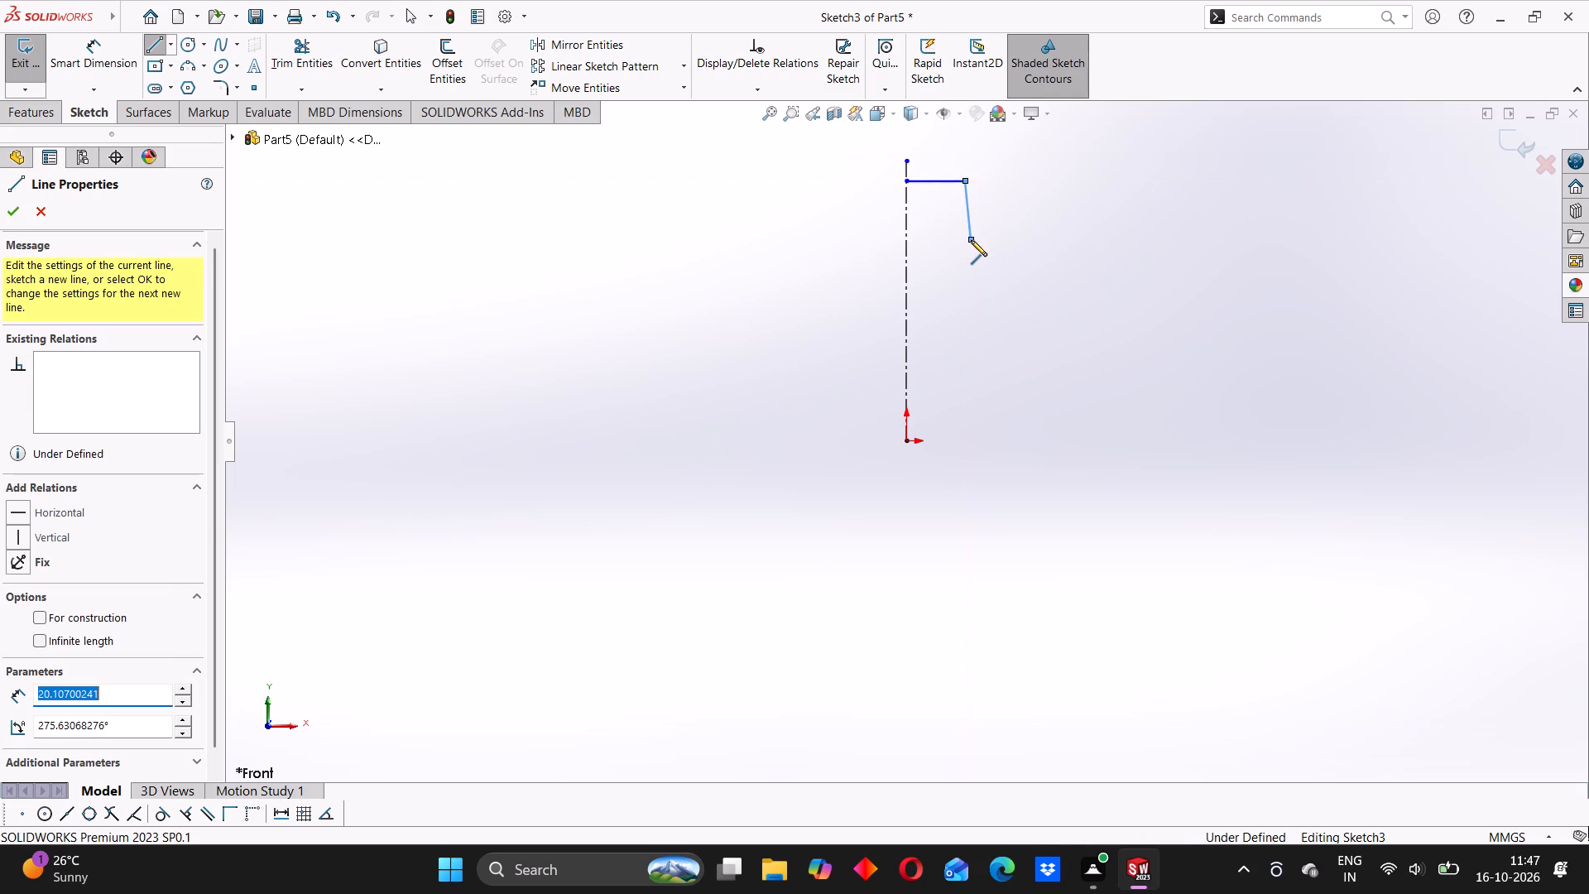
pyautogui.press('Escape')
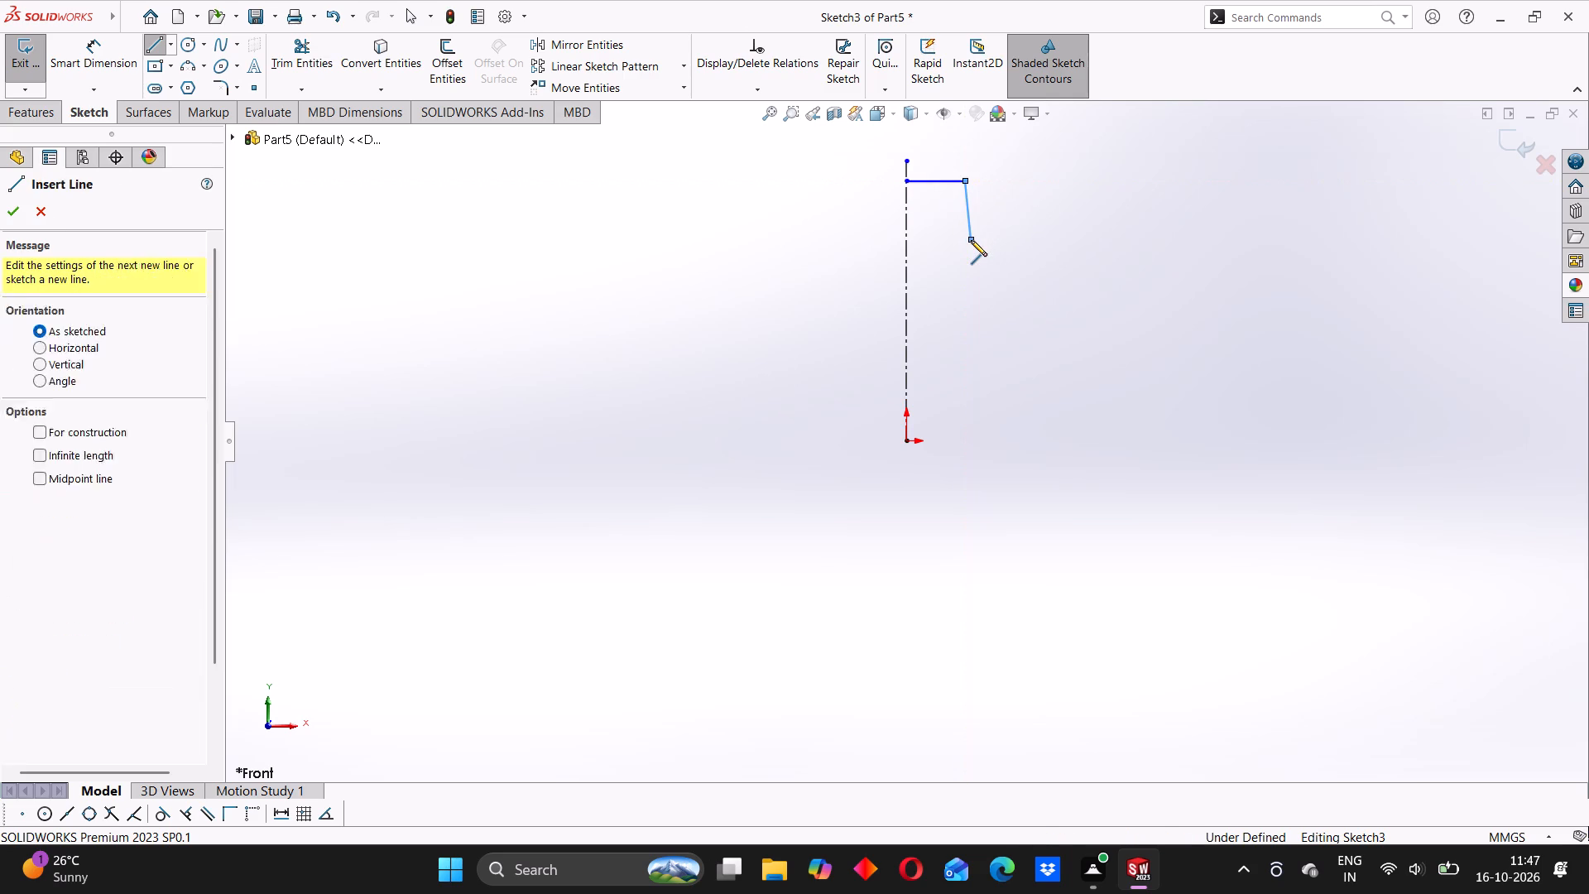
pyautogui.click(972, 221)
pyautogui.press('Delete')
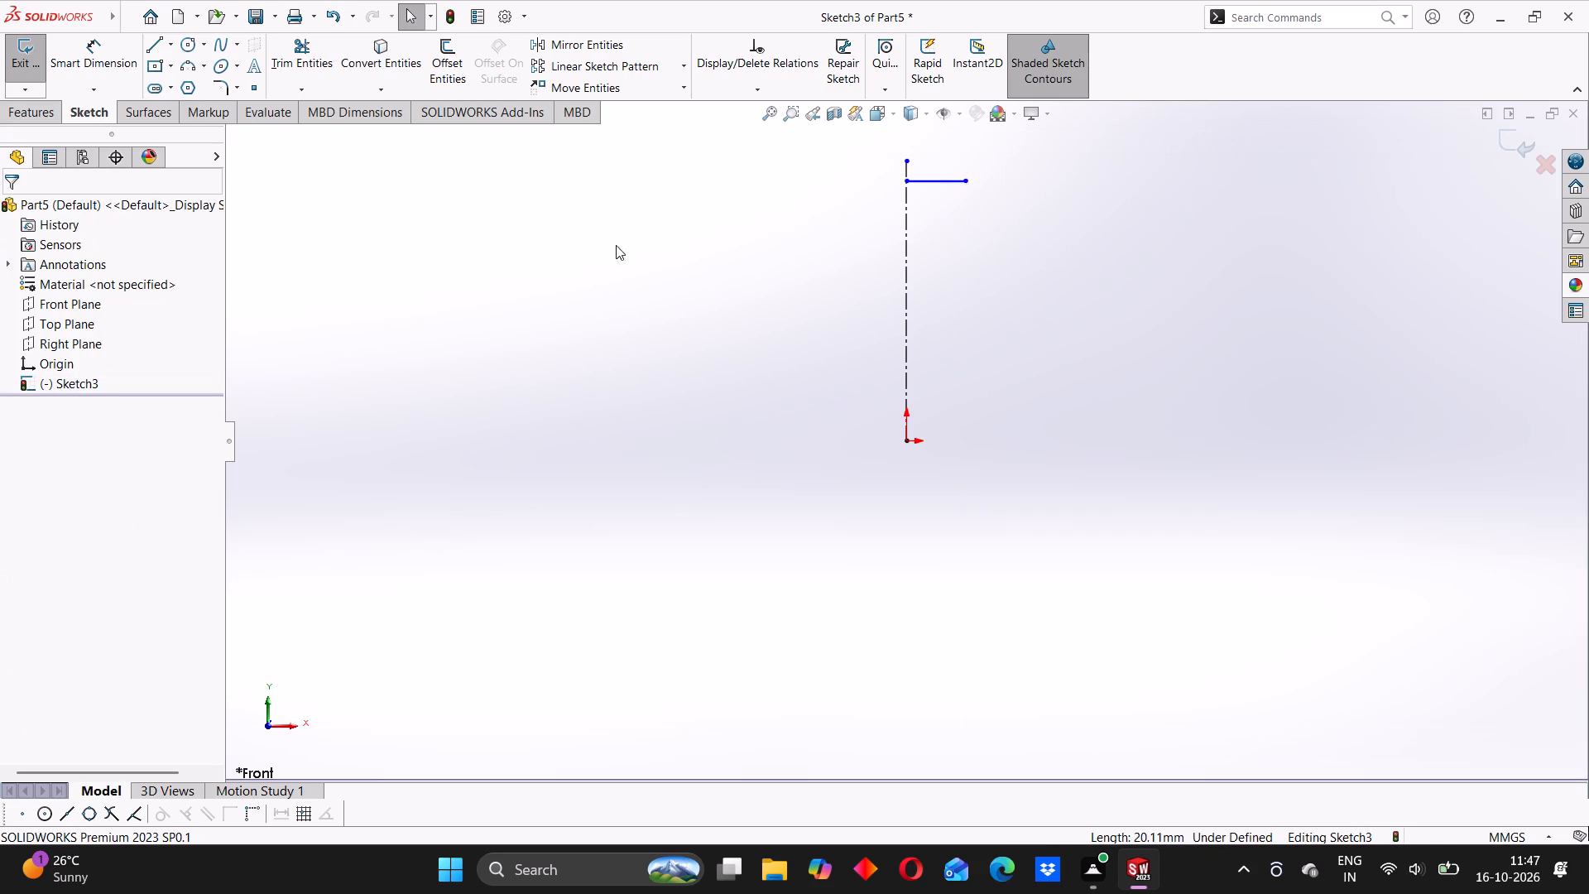
# Continue the stepped half-profile with lines about 15 mm down, 6 mm outward, 74 mm down and 26 mm back to the origin.
pyautogui.click(163, 44)
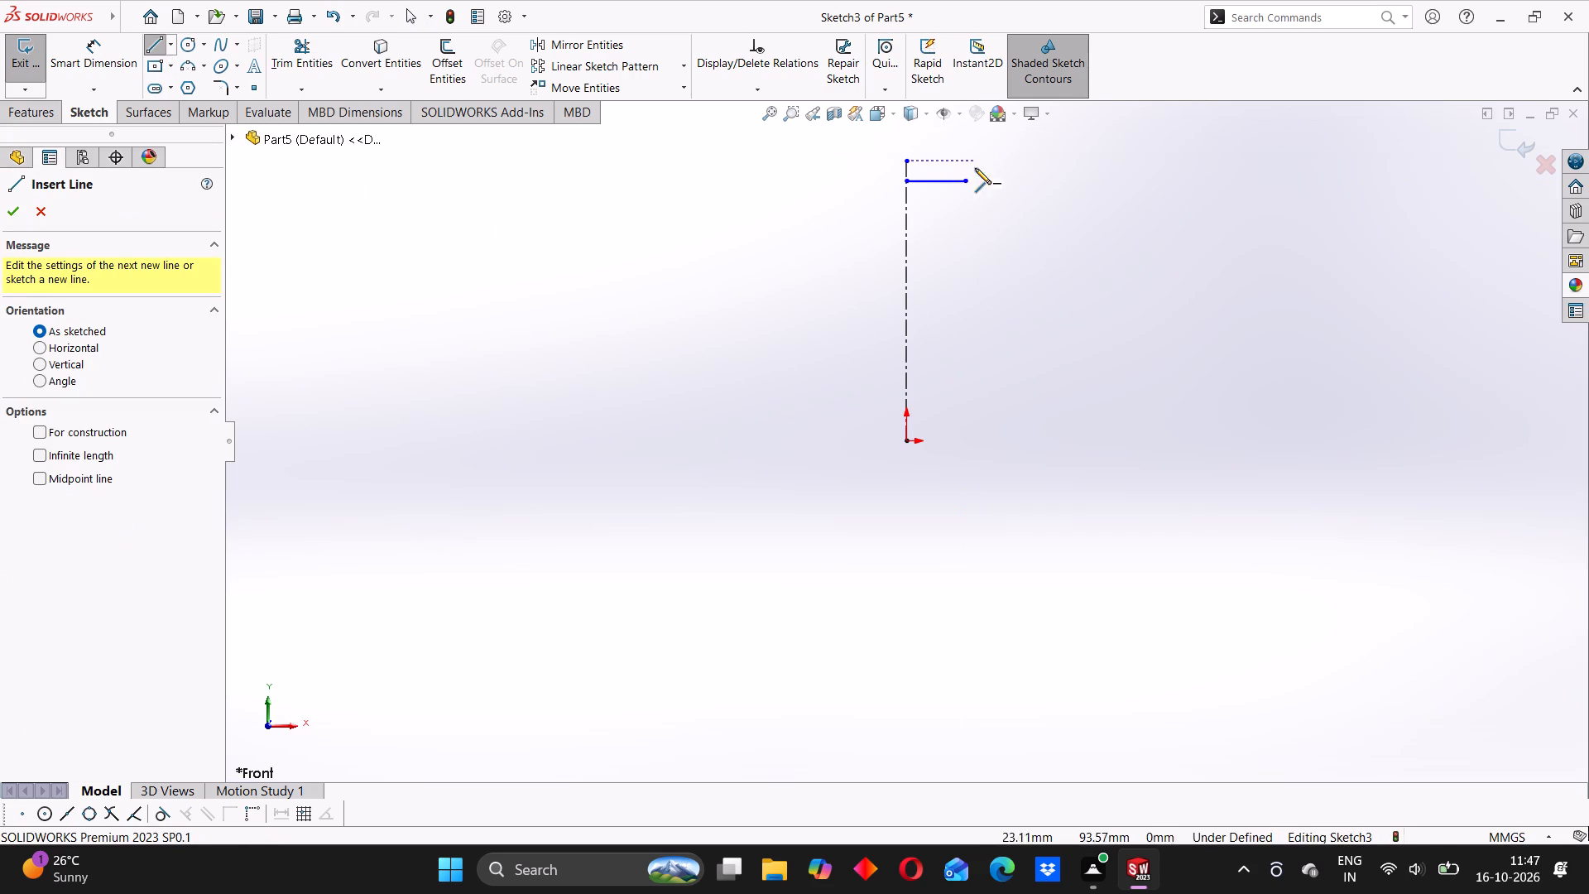
pyautogui.click(969, 181)
pyautogui.click(967, 224)
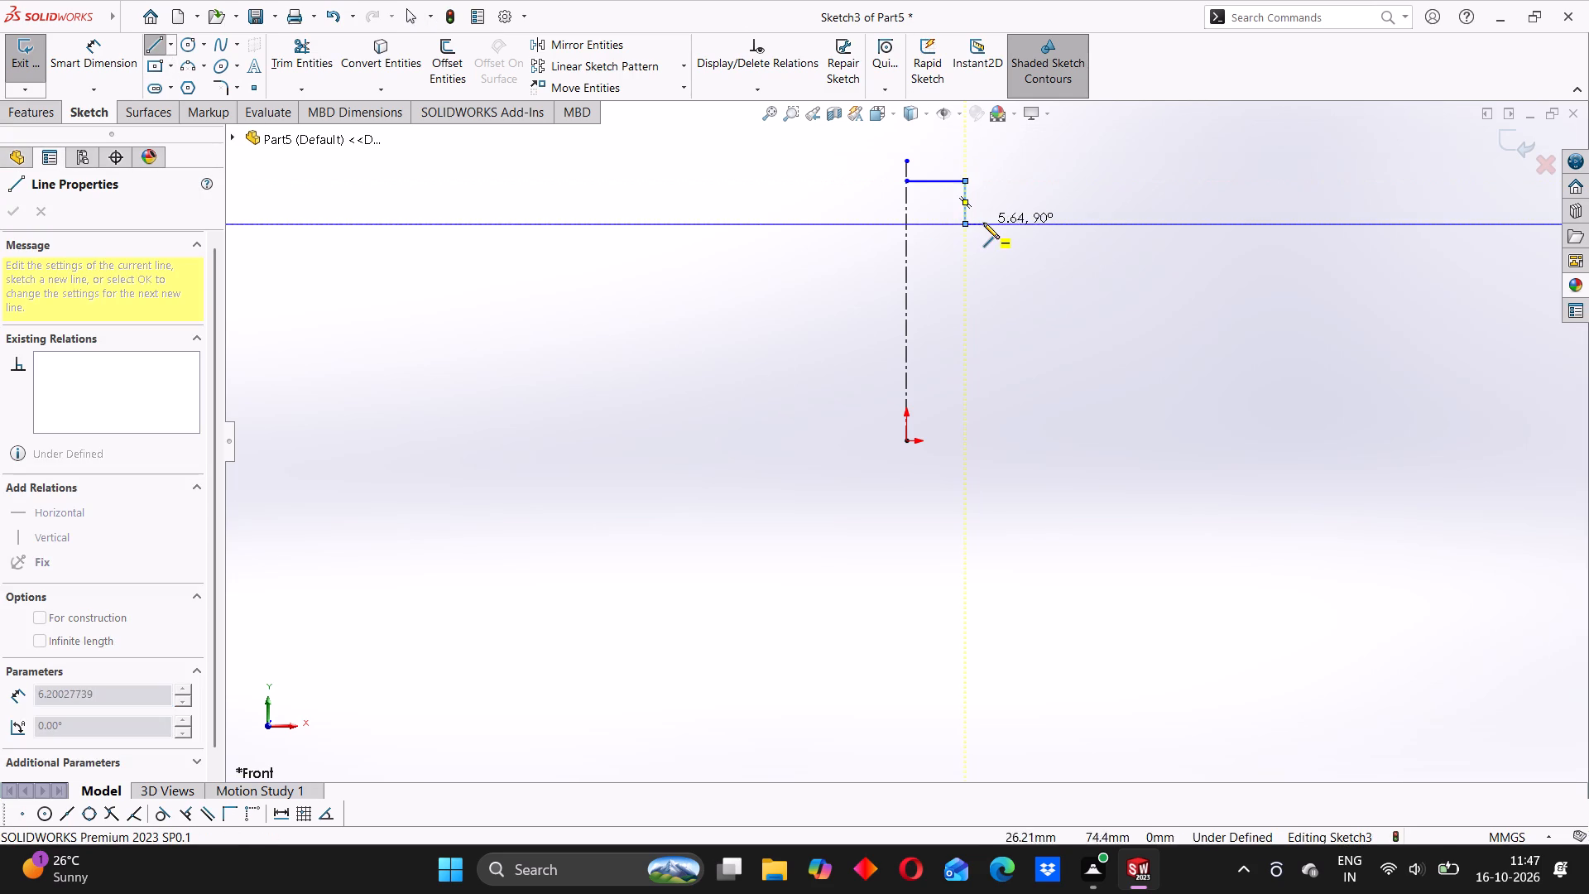
pyautogui.click(983, 223)
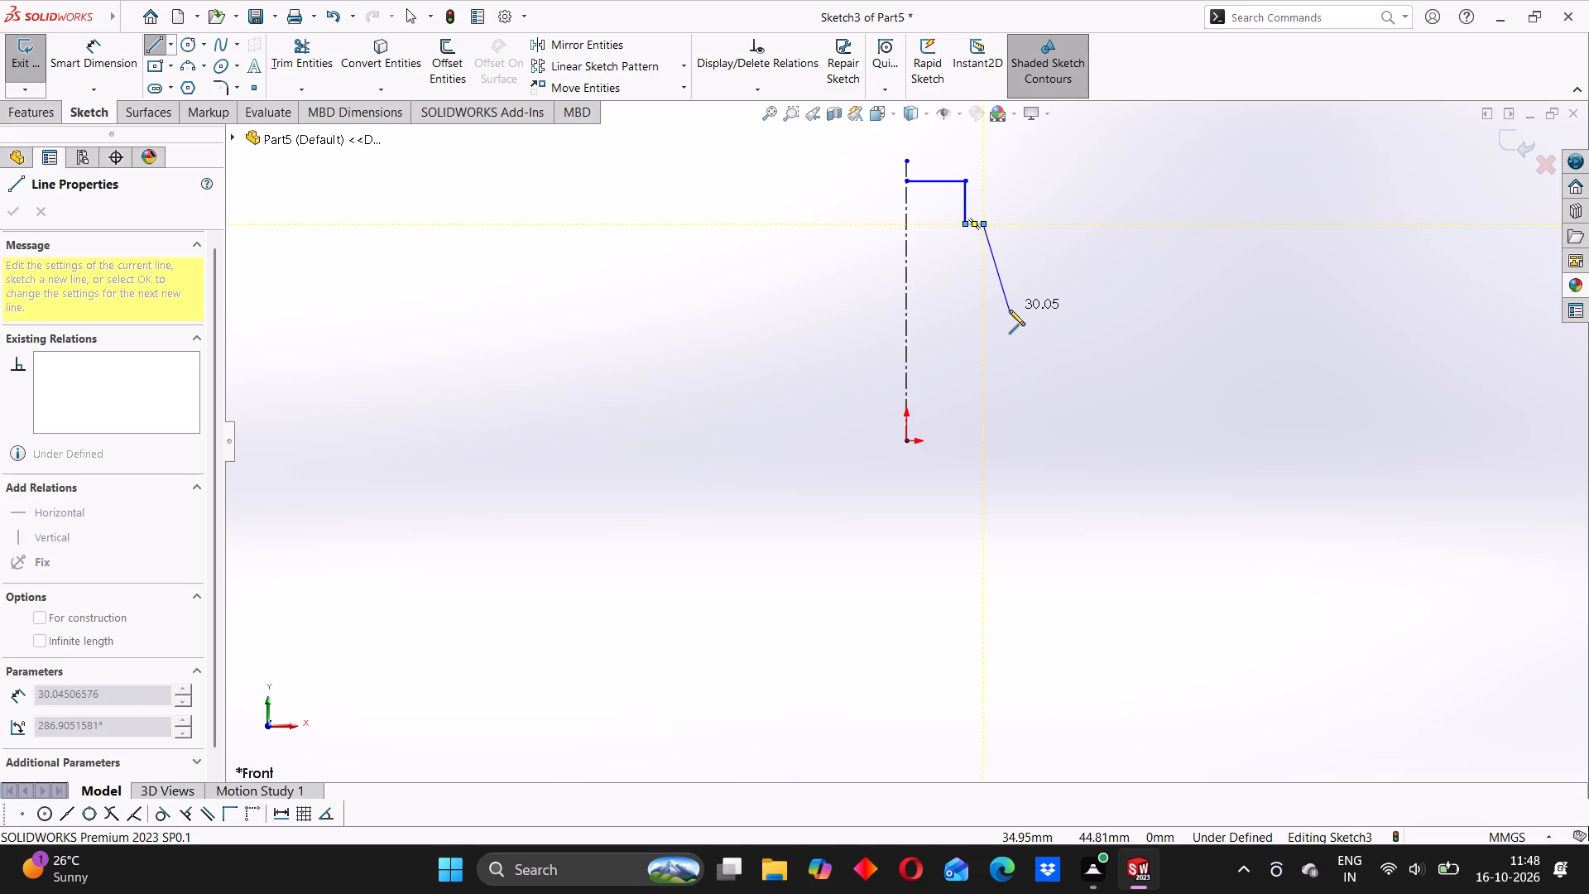
pyautogui.click(982, 438)
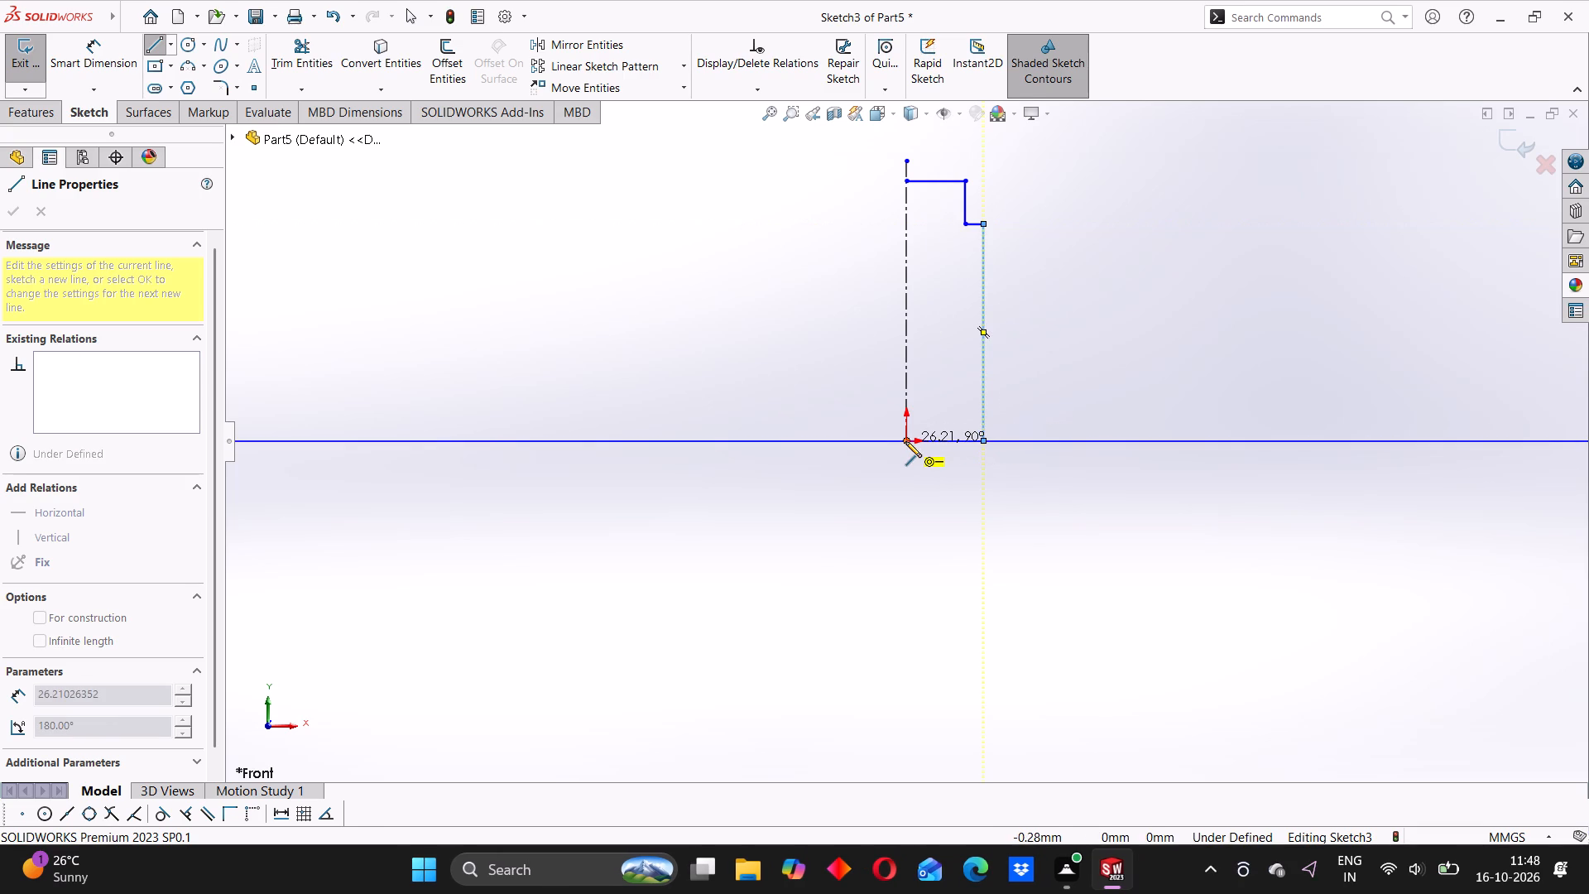
pyautogui.click(907, 441)
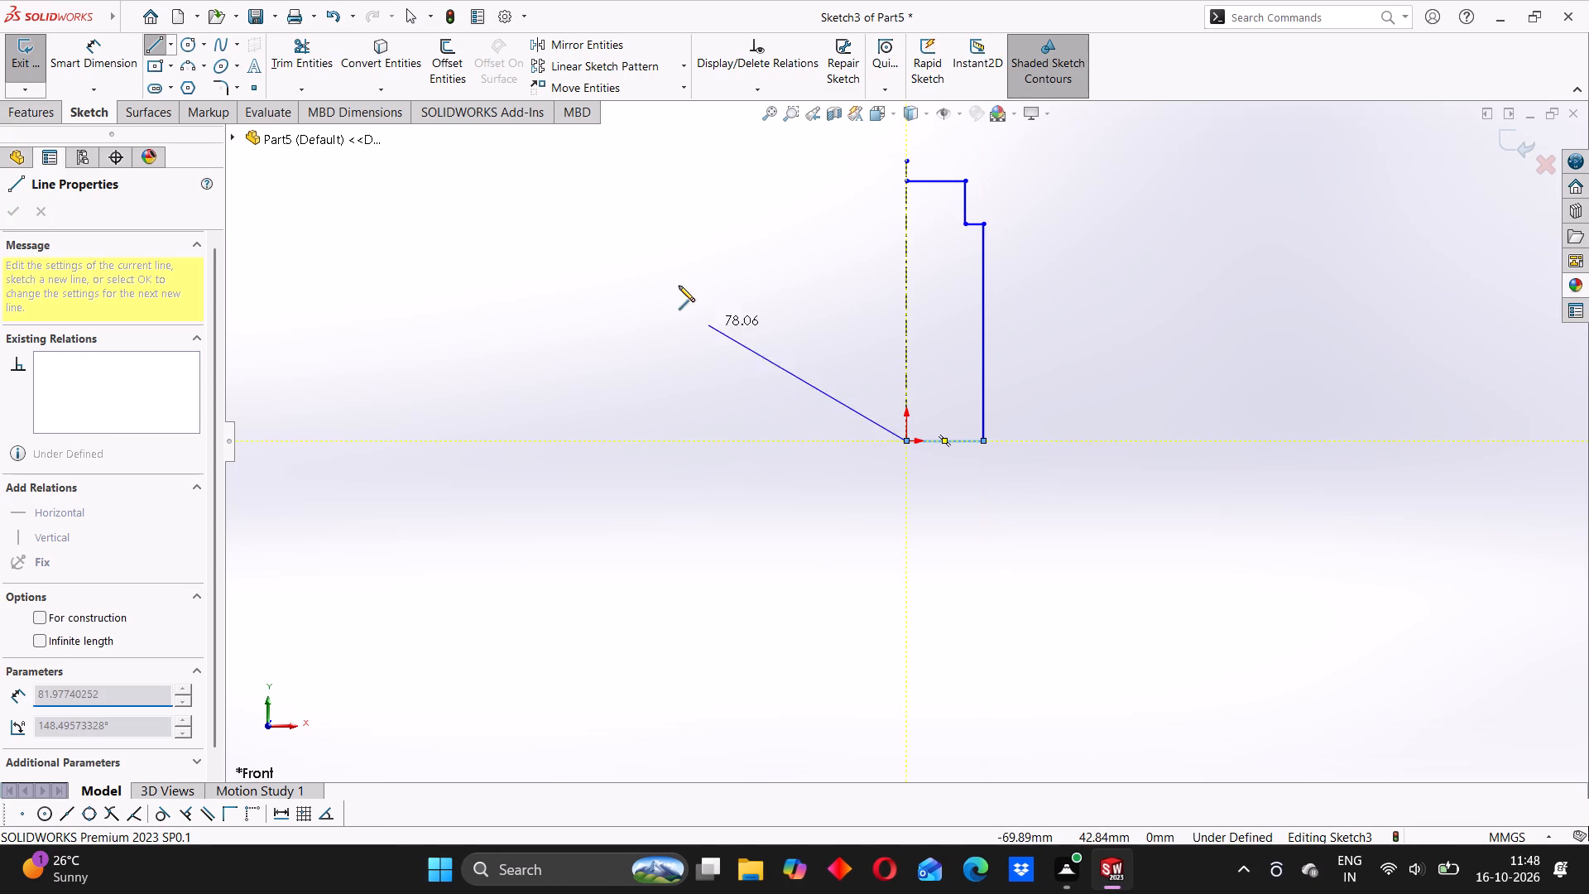
pyautogui.rightClick(676, 281)
pyautogui.click(696, 296)
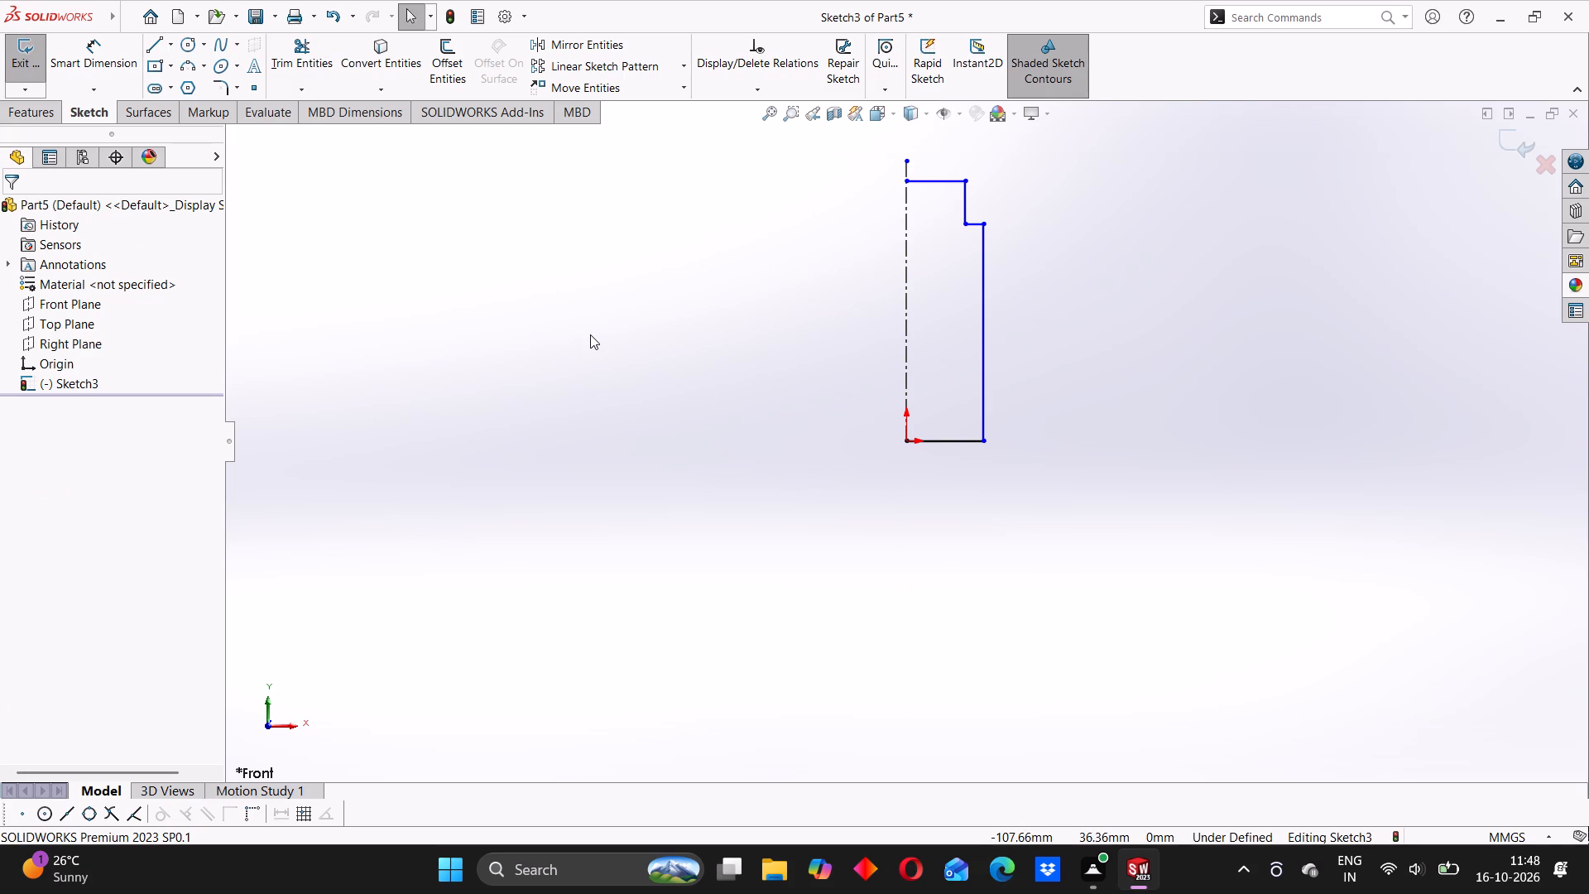
# Dimension the upper stepped section's diameter across the centerline as 24 mm.
pyautogui.click(113, 65)
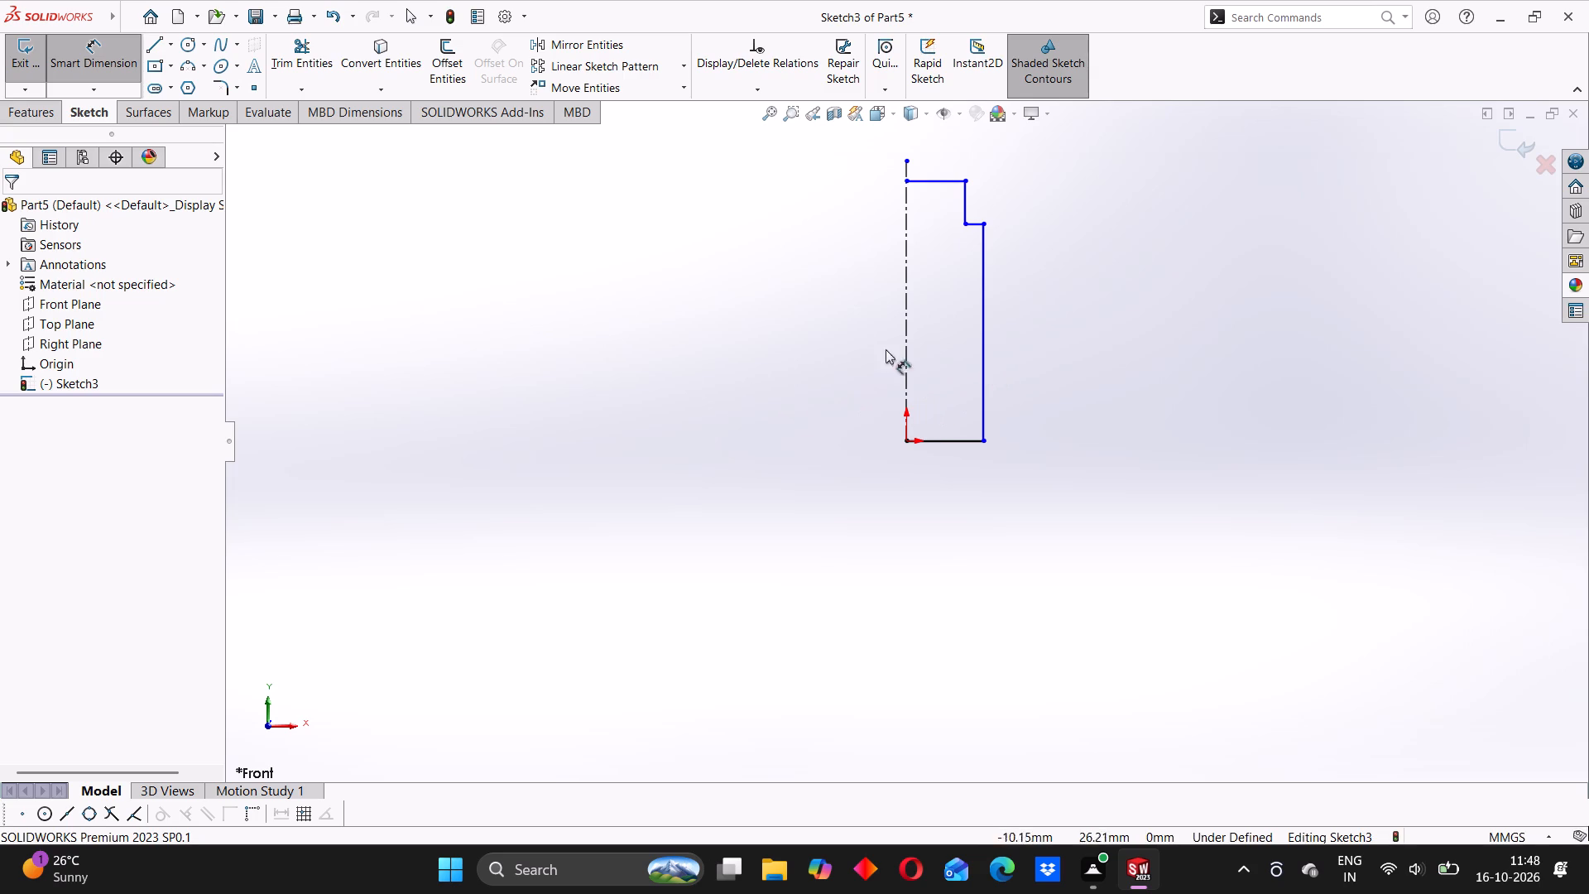
pyautogui.scroll(-1, 932, 238)
pyautogui.scroll(1, 963, 445)
pyautogui.scroll(-2, 964, 456)
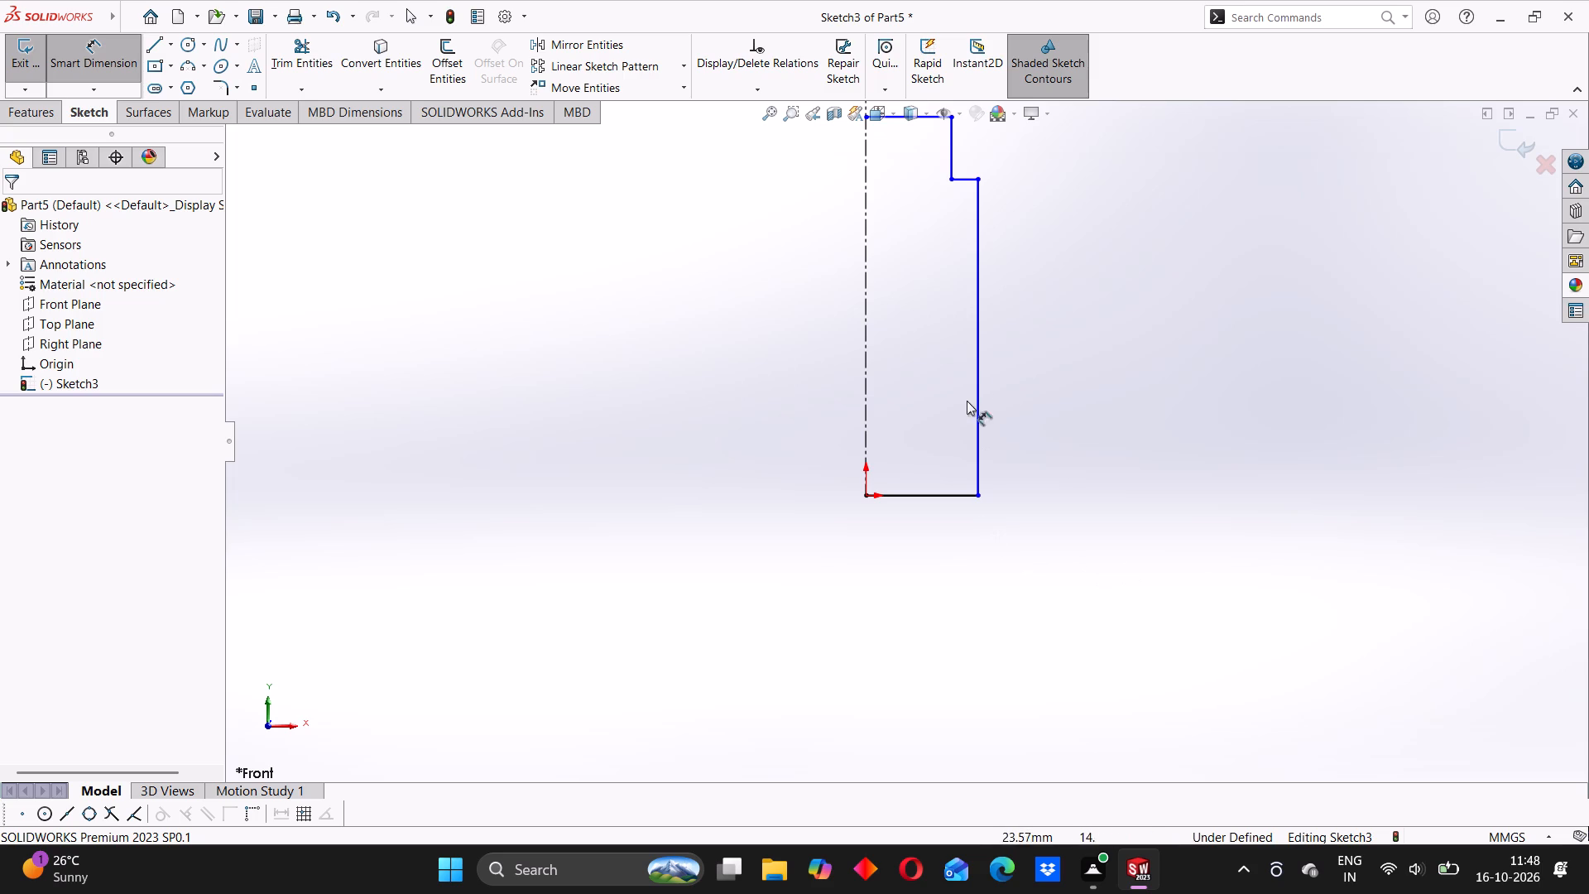
pyautogui.scroll(2, 912, 287)
pyautogui.click(938, 229)
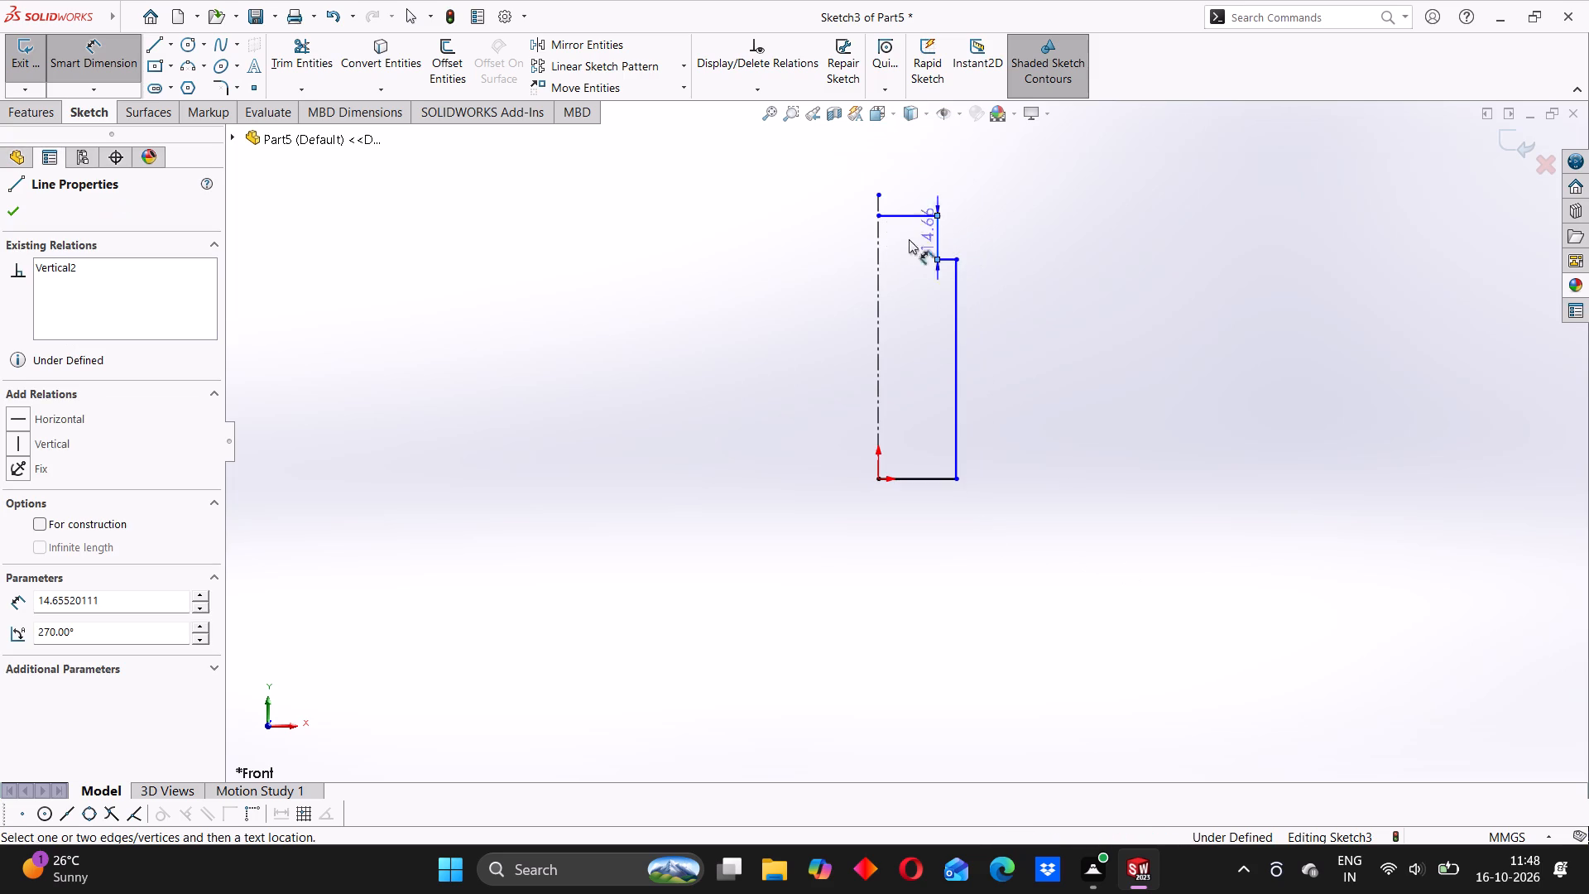
pyautogui.click(877, 248)
pyautogui.click(876, 248)
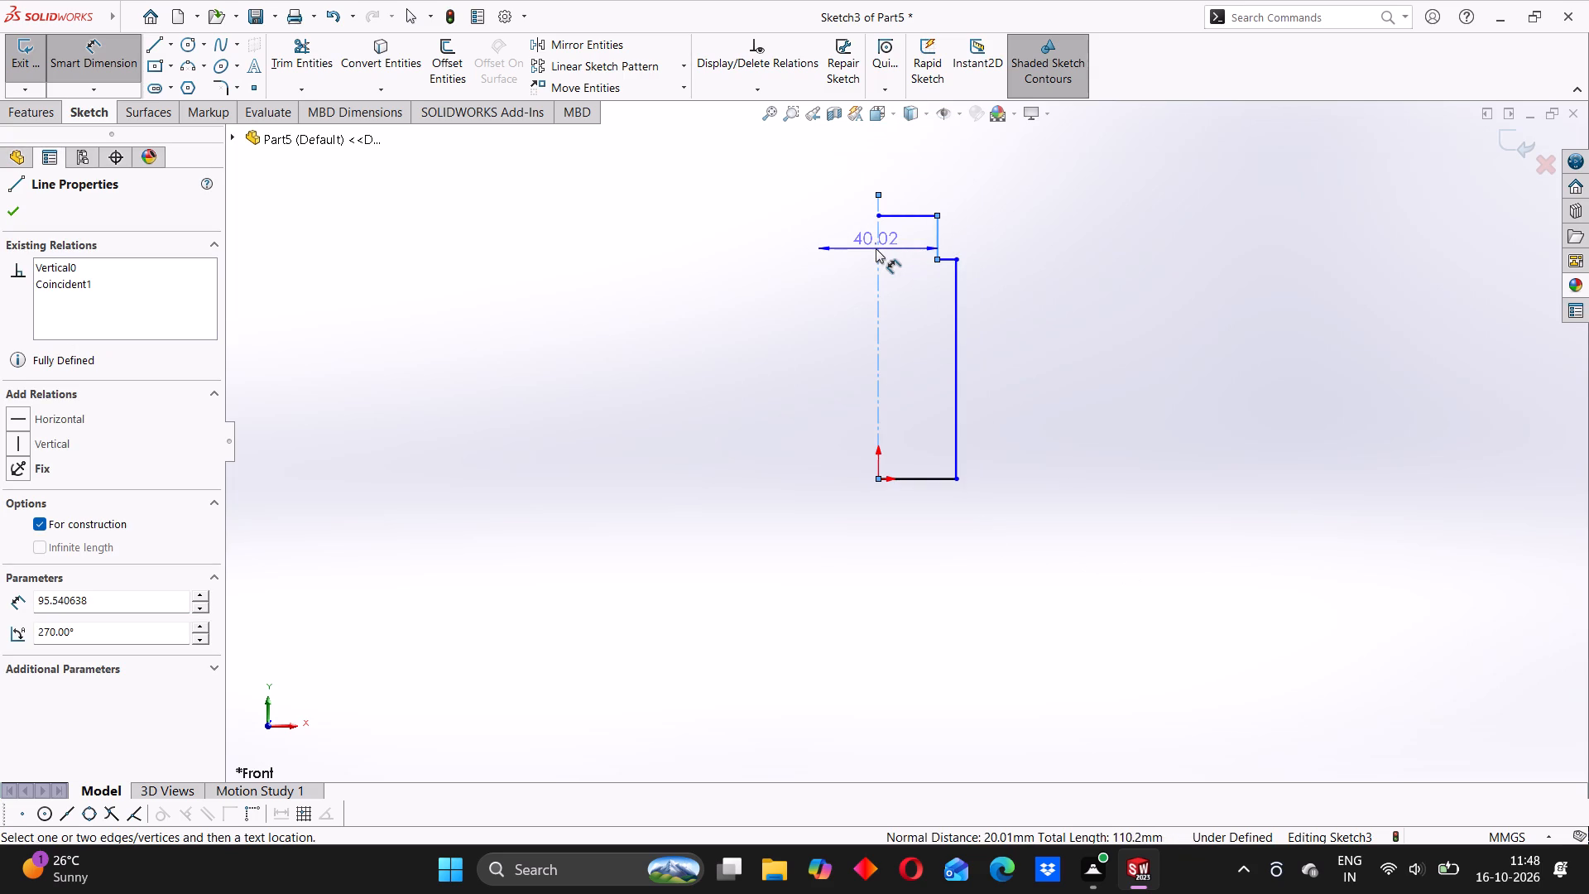
pyautogui.click(858, 240)
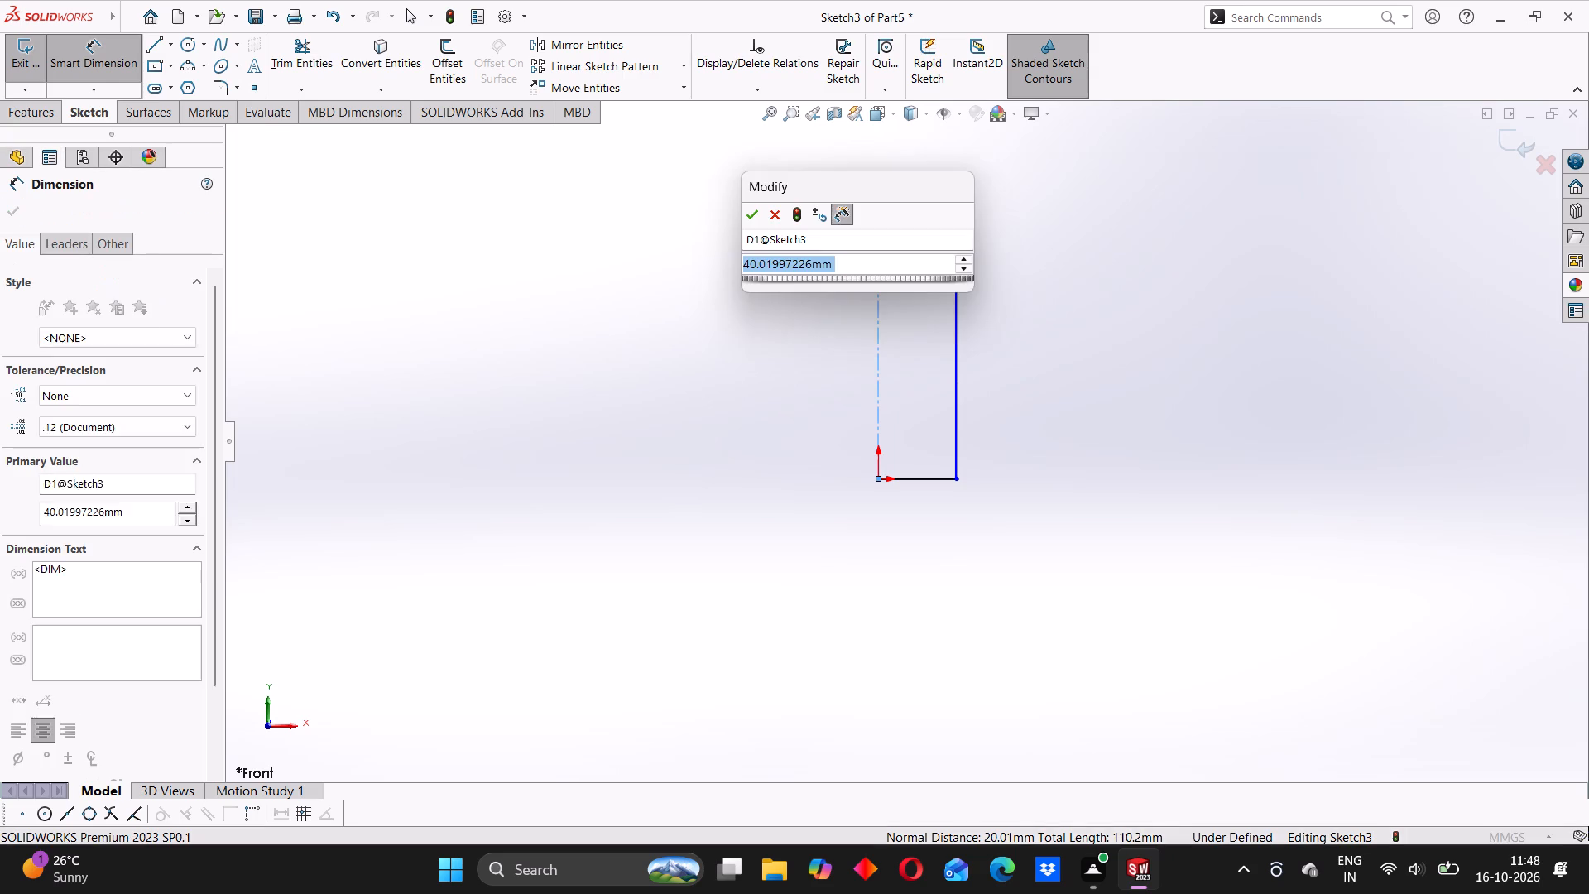
pyautogui.write('24')
pyautogui.press('Return')
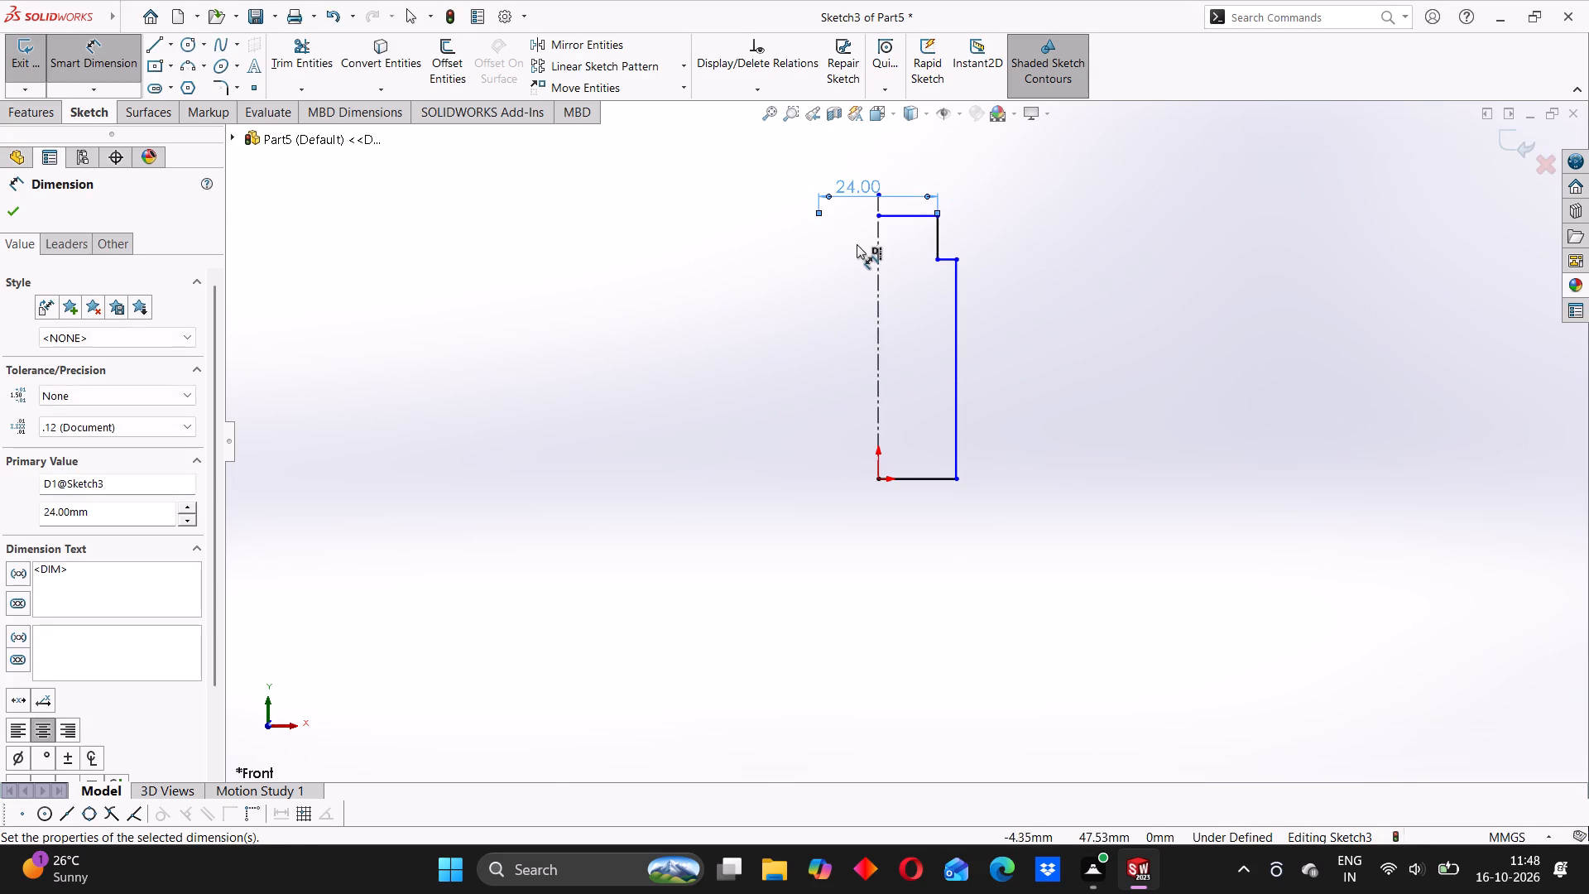
pyautogui.click(794, 328)
# Dimension the lower section's diameter across the centerline as 28 mm.
pyautogui.click(956, 340)
pyautogui.click(877, 382)
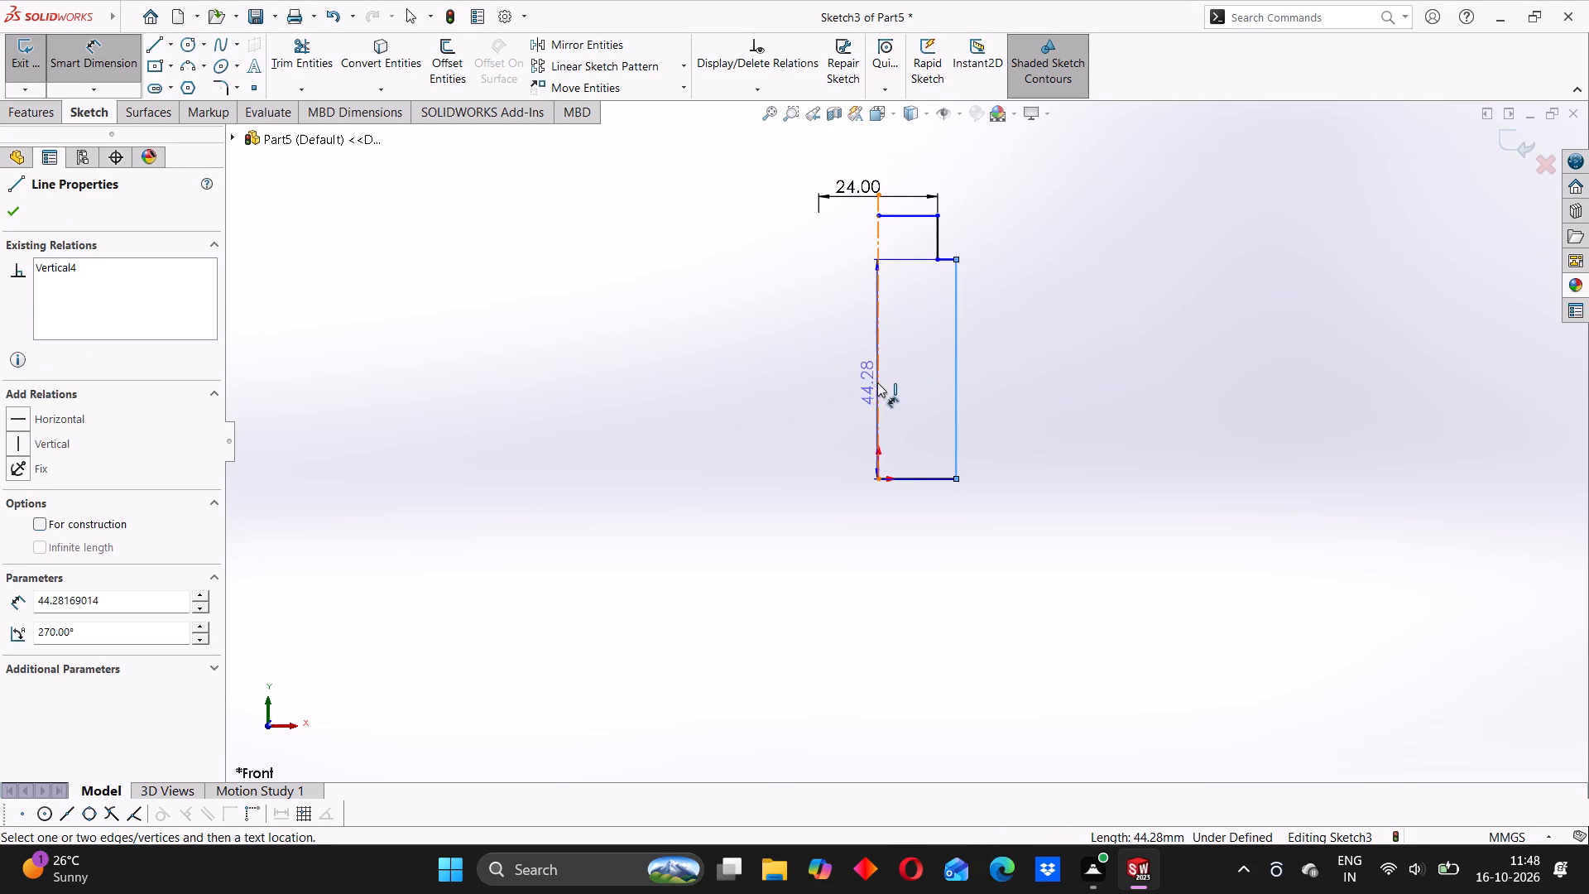
pyautogui.click(862, 537)
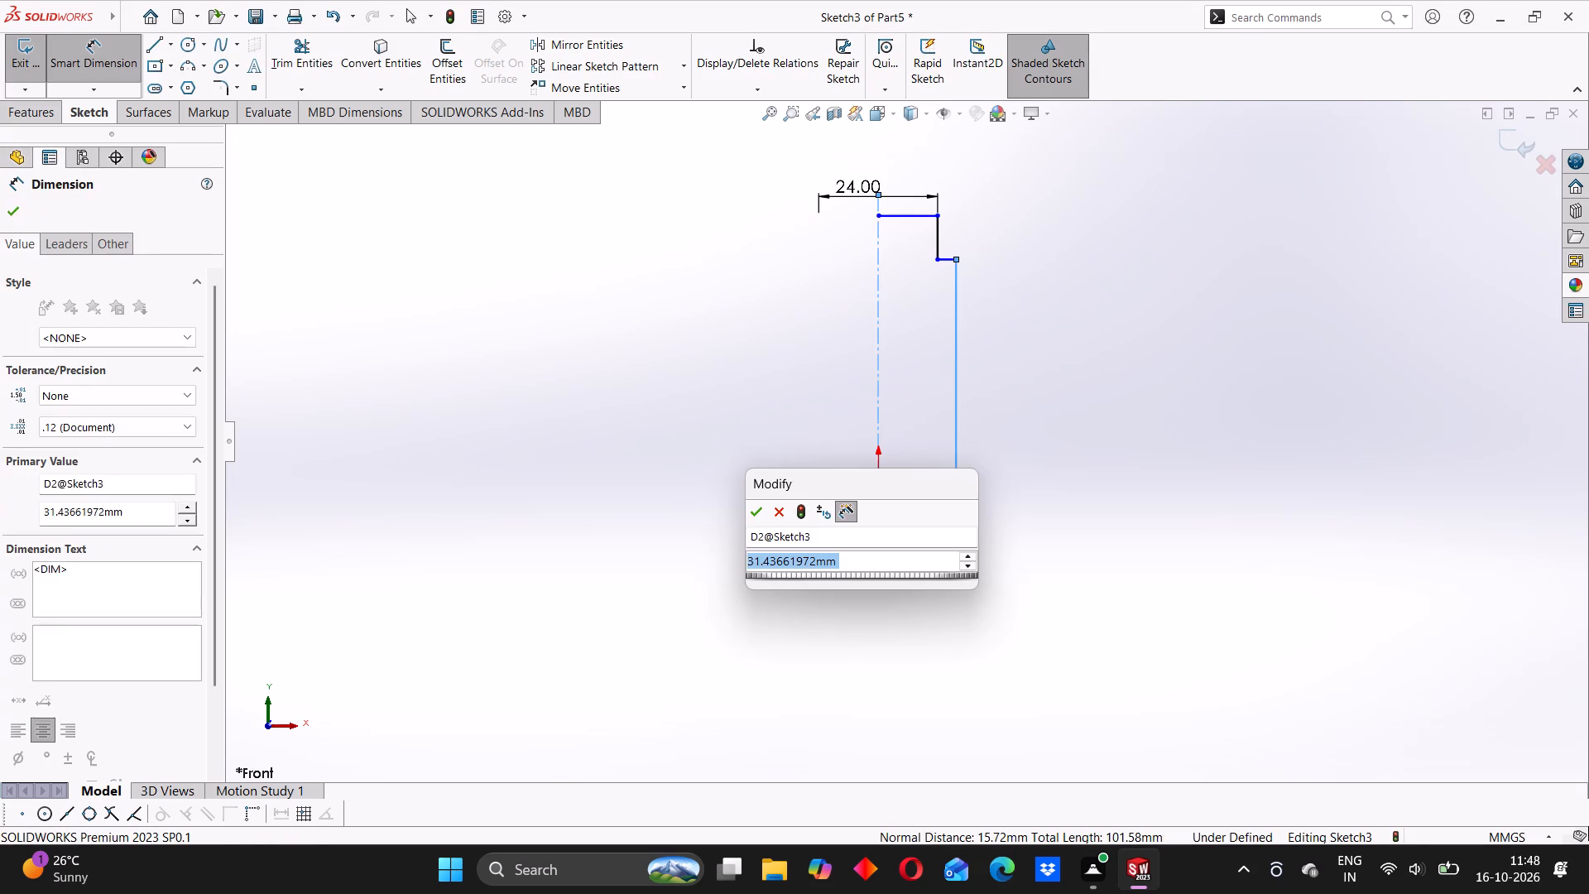
pyautogui.write('28')
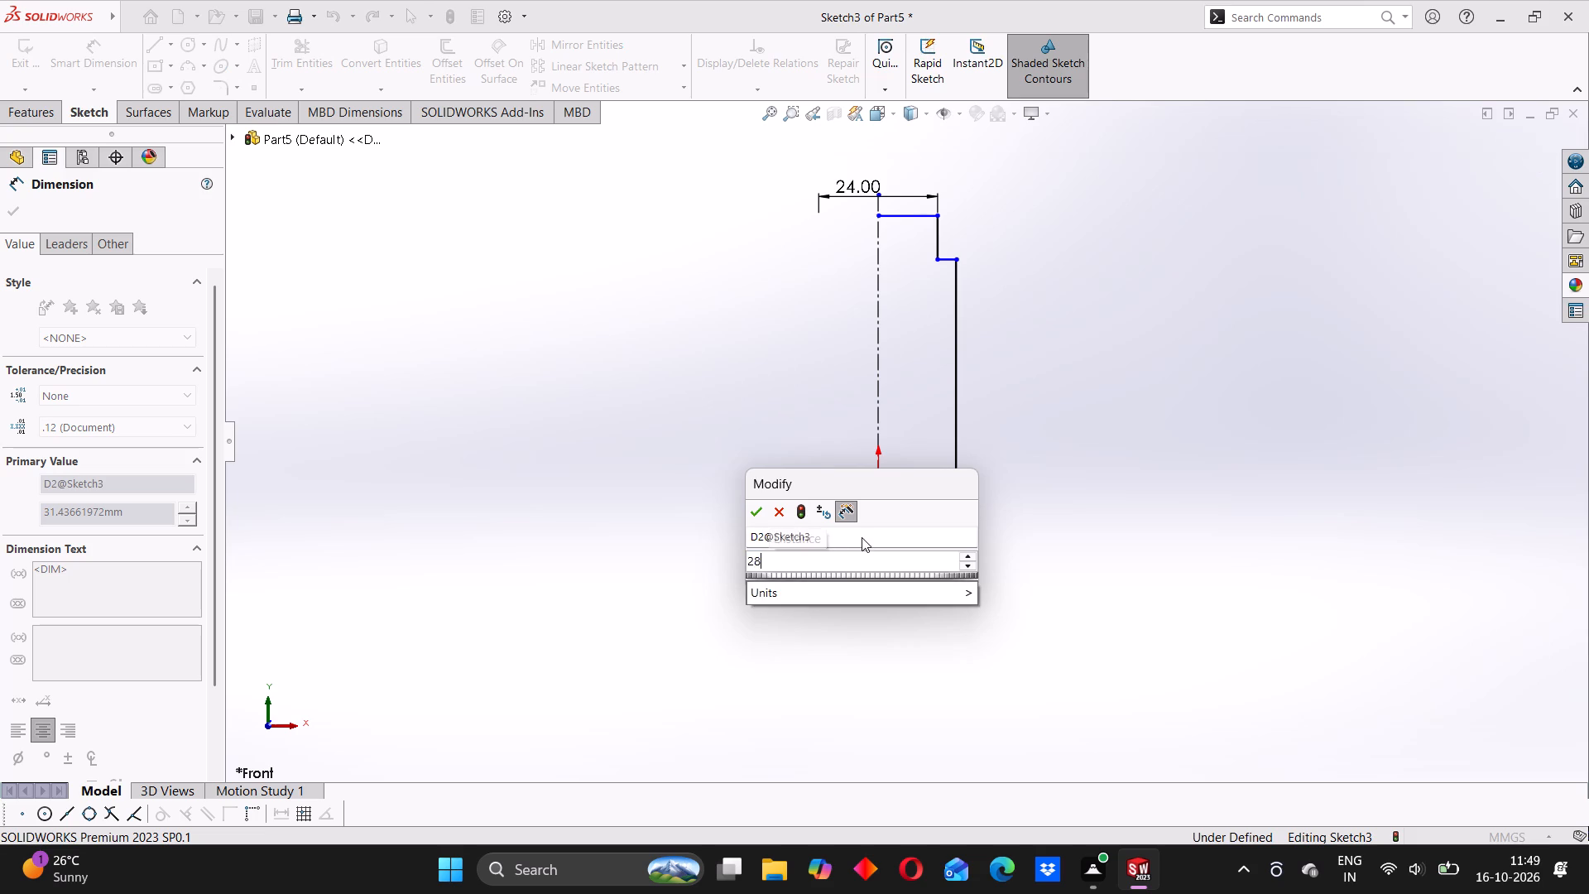
pyautogui.press('Return')
pyautogui.click(712, 392)
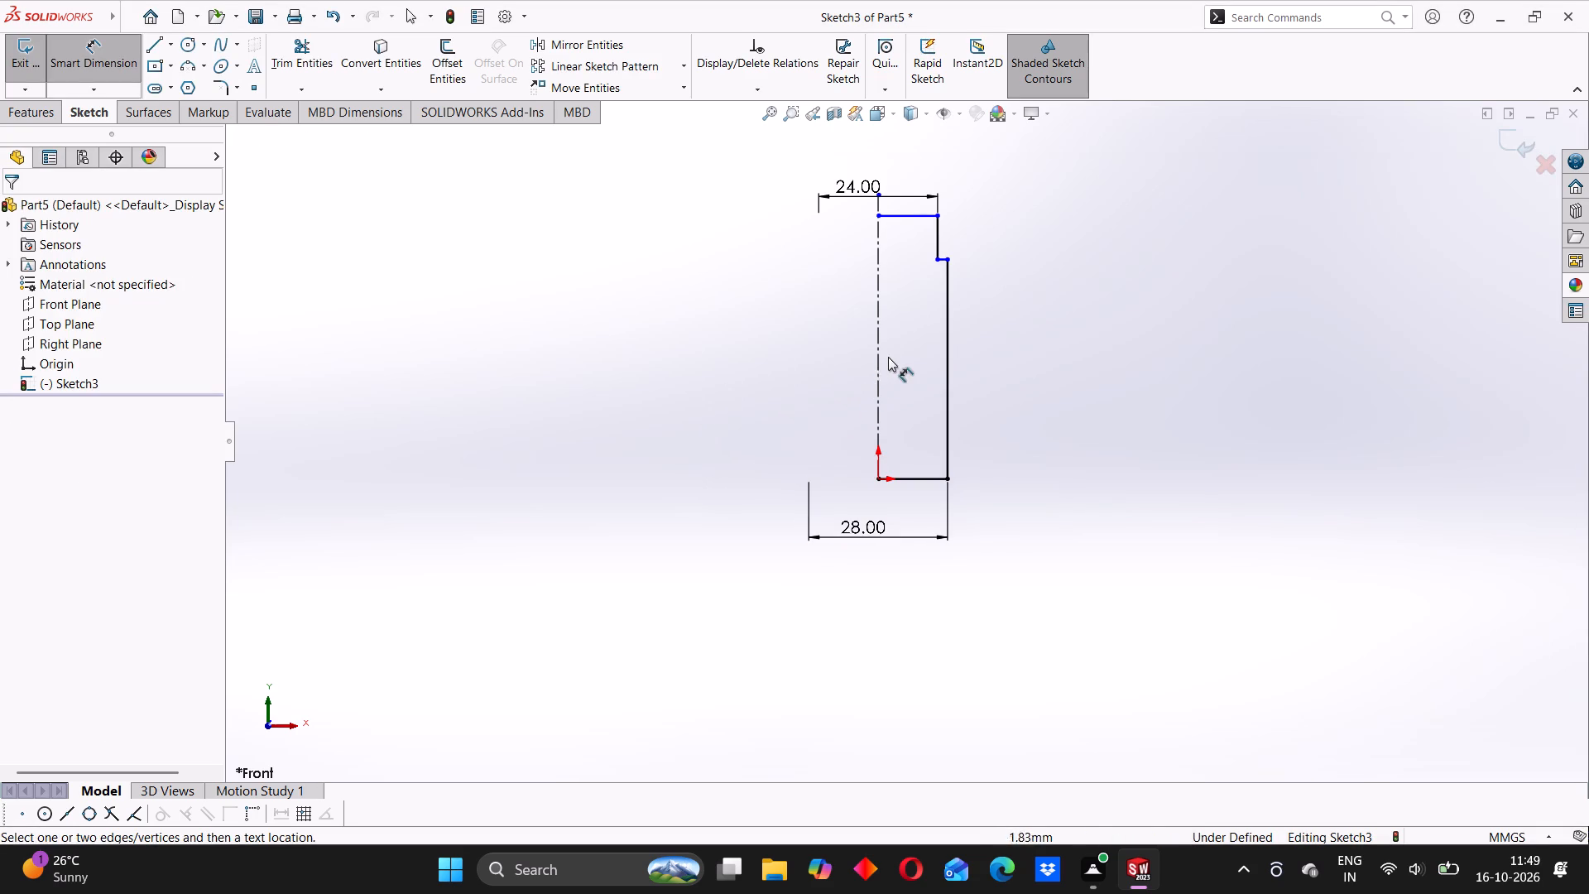
# Dimension the profile's overall height between its top and bottom lines as 44+20 (64 mm).
pyautogui.scroll(-2, 888, 357)
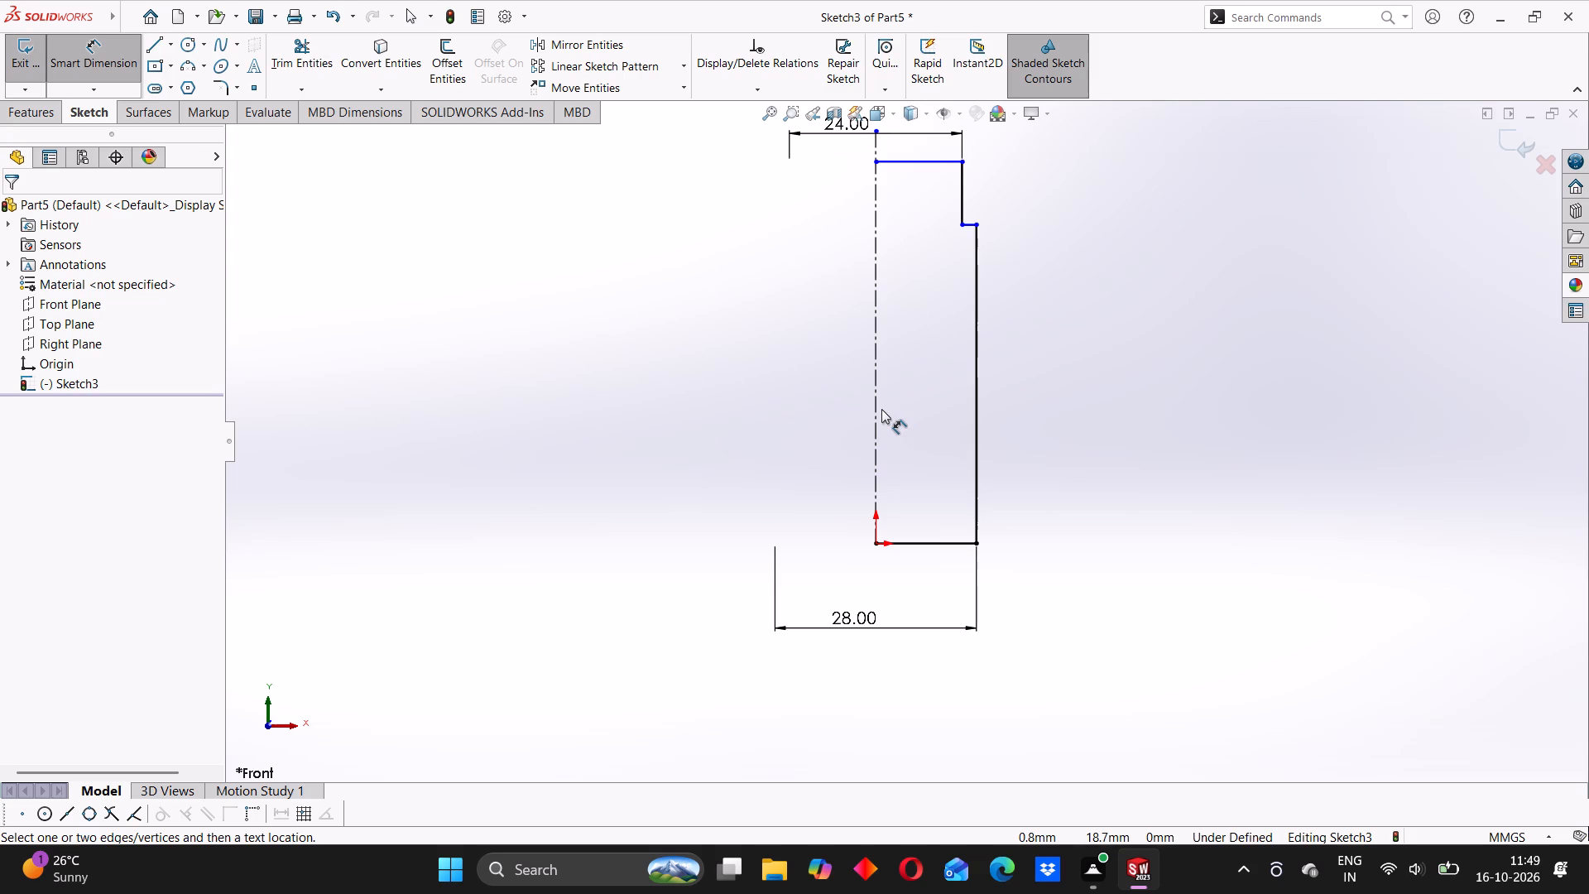
pyautogui.scroll(2, 908, 433)
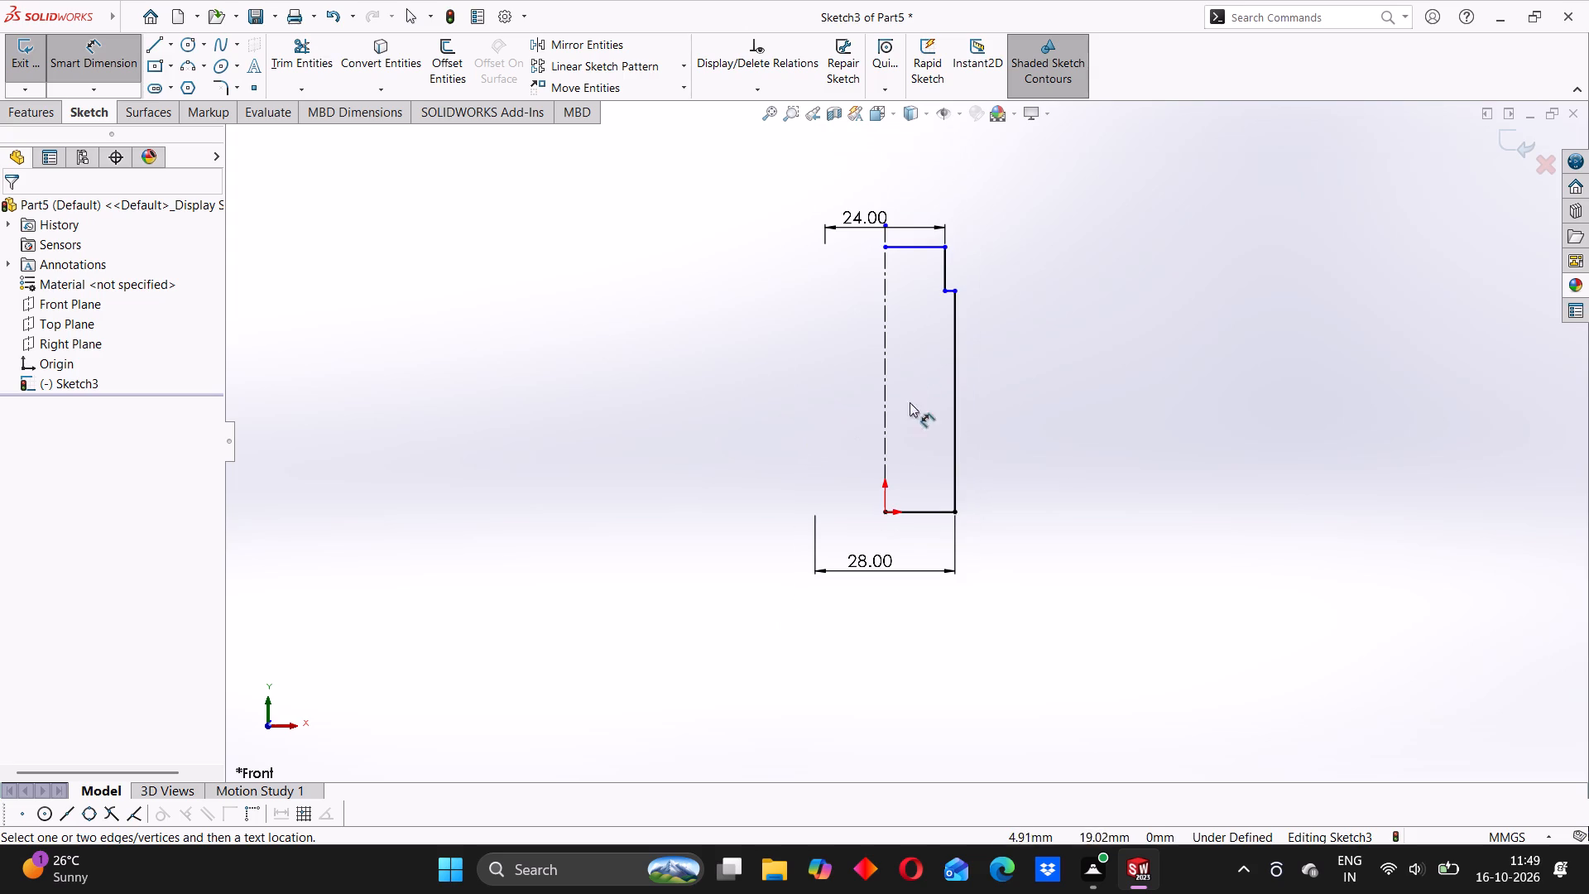
pyautogui.click(914, 248)
pyautogui.click(919, 513)
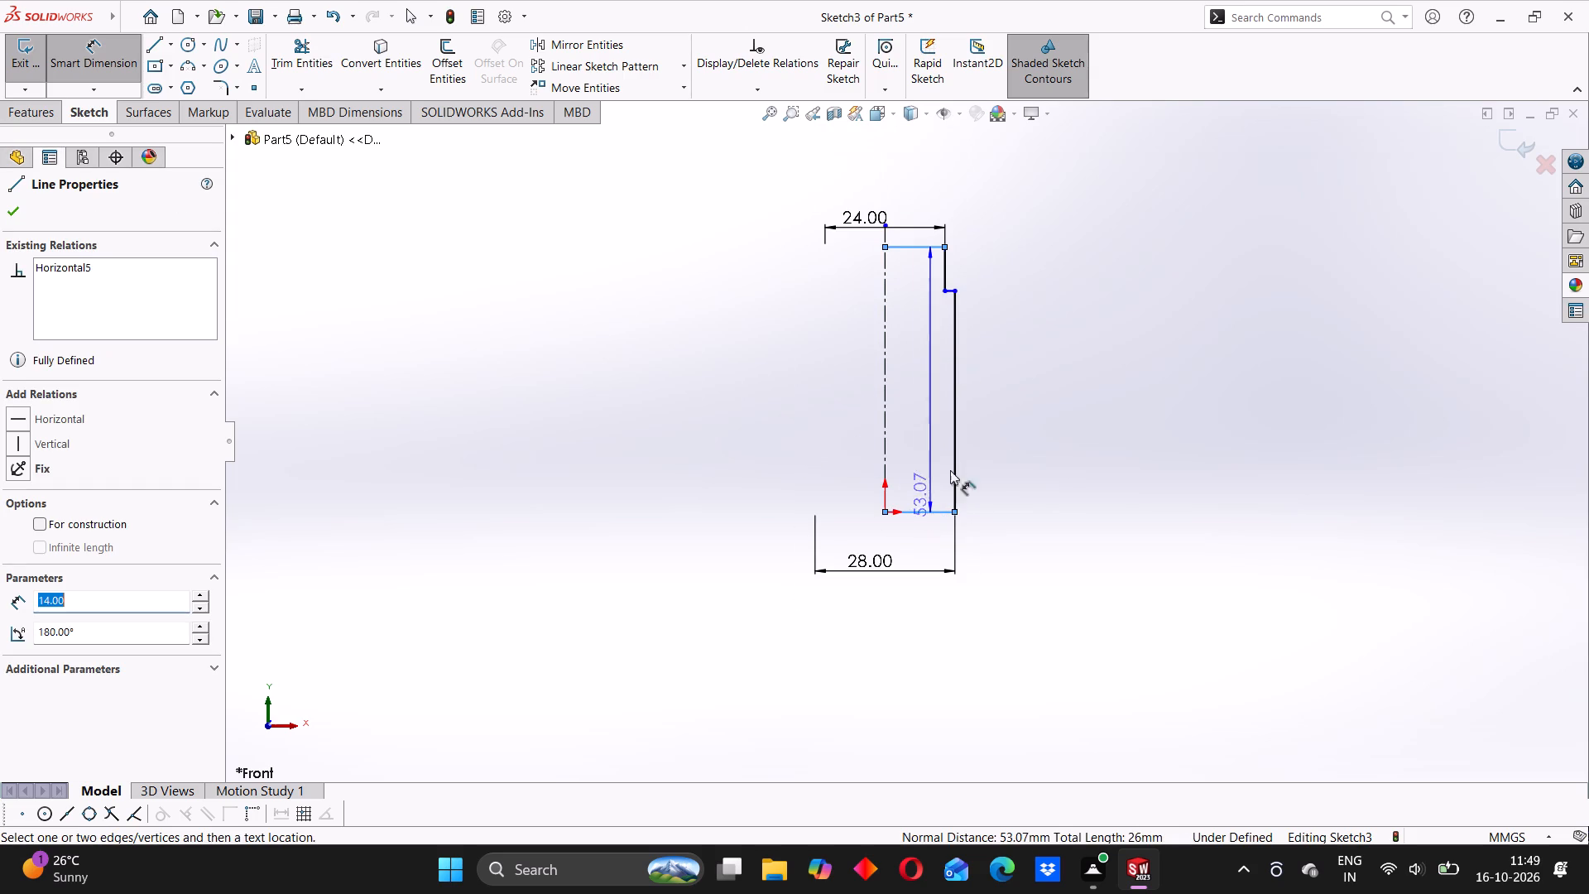
pyautogui.click(1065, 403)
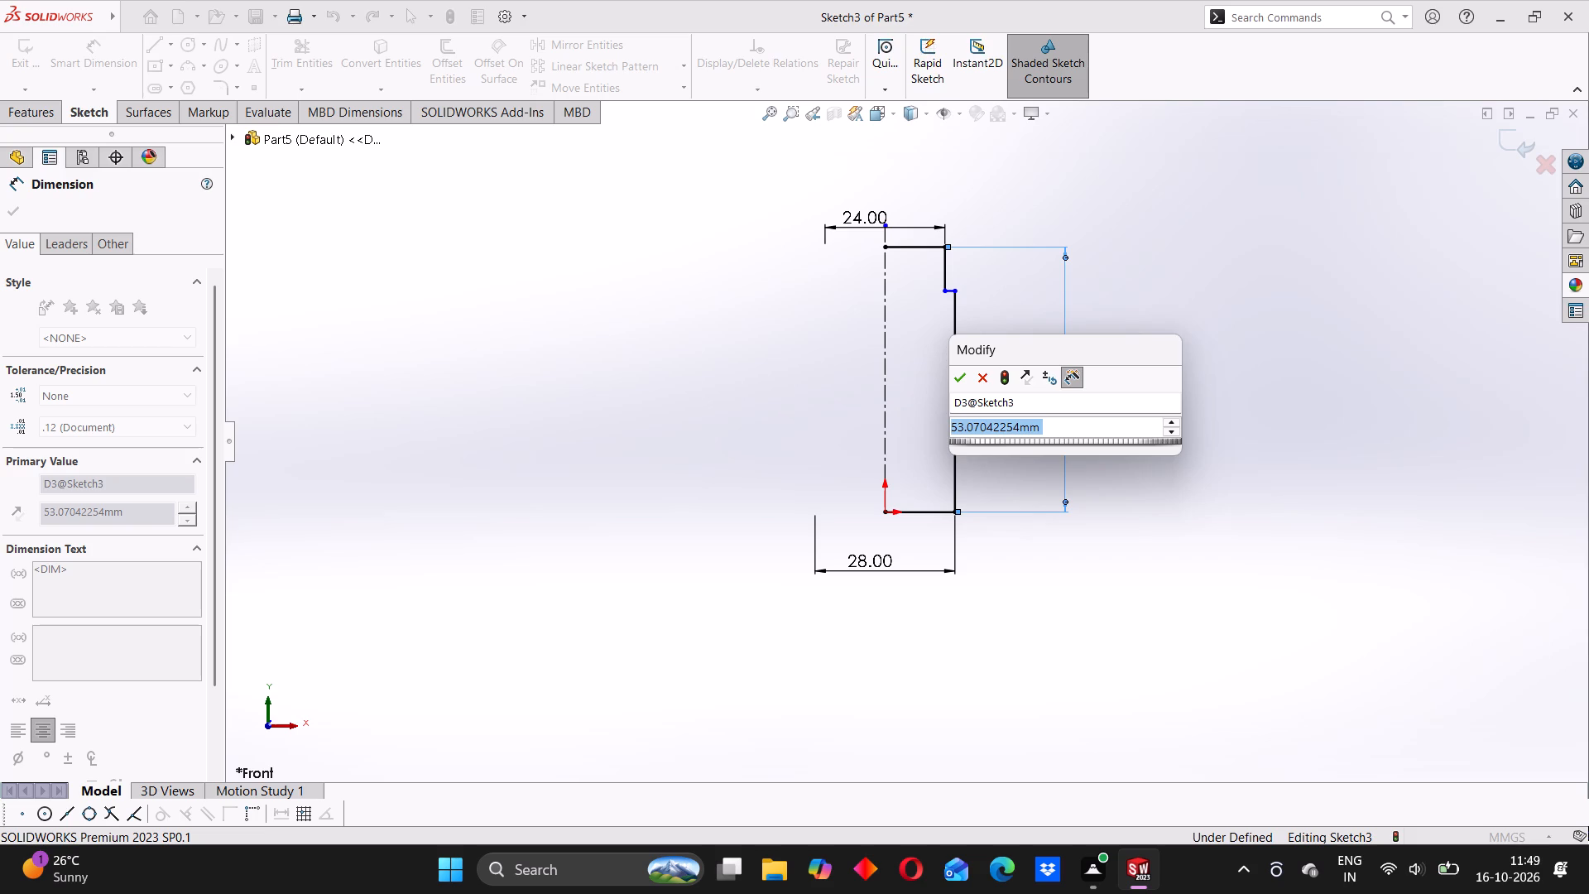
pyautogui.press('2')
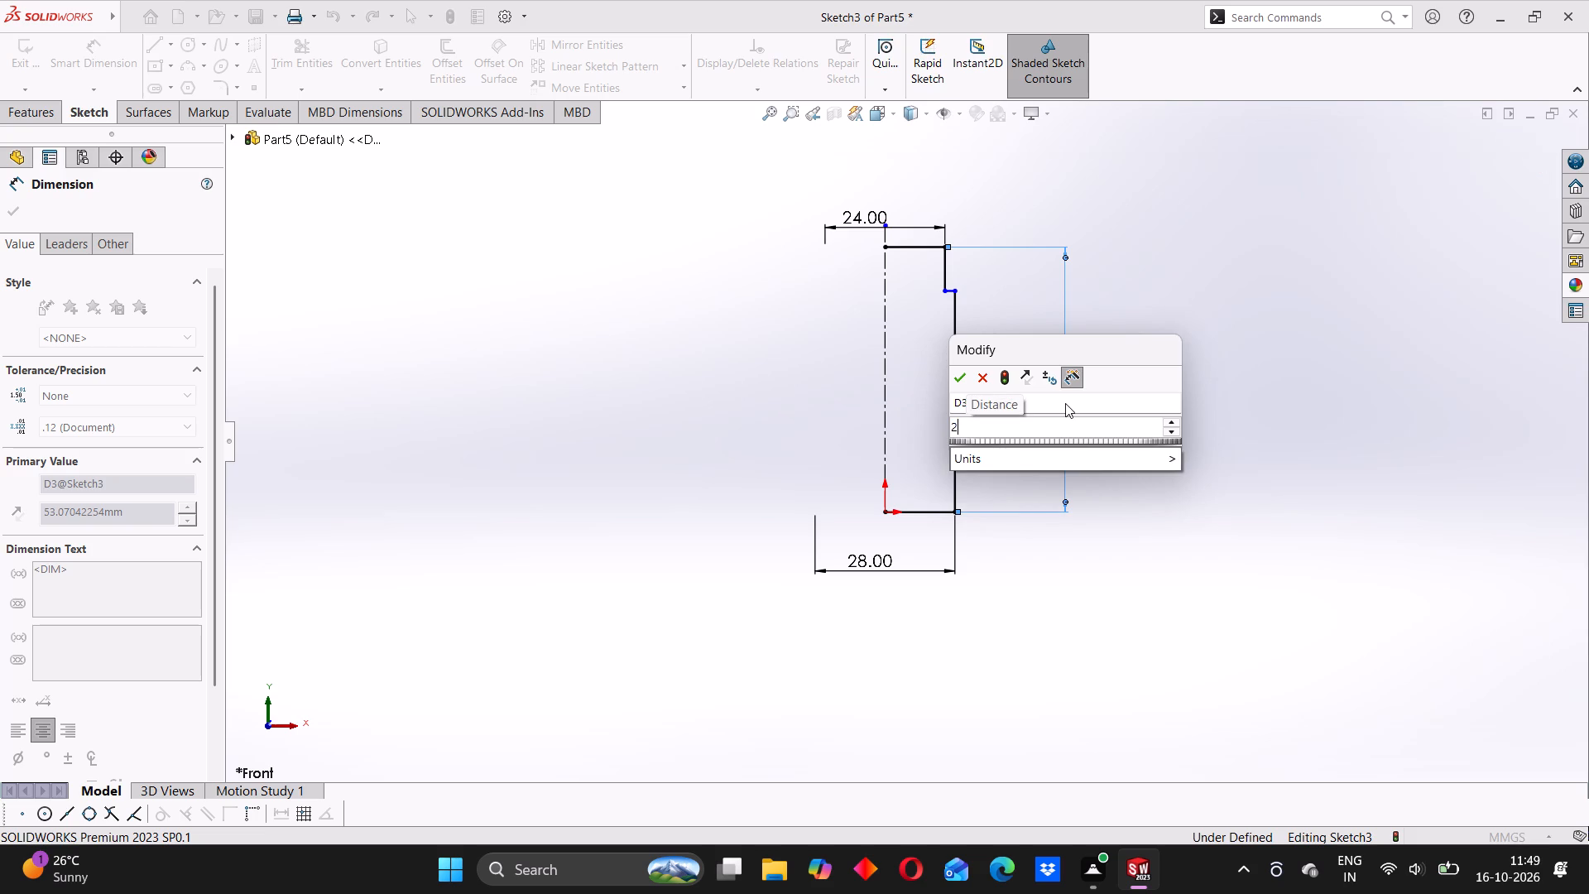
pyautogui.press('BackSpace')
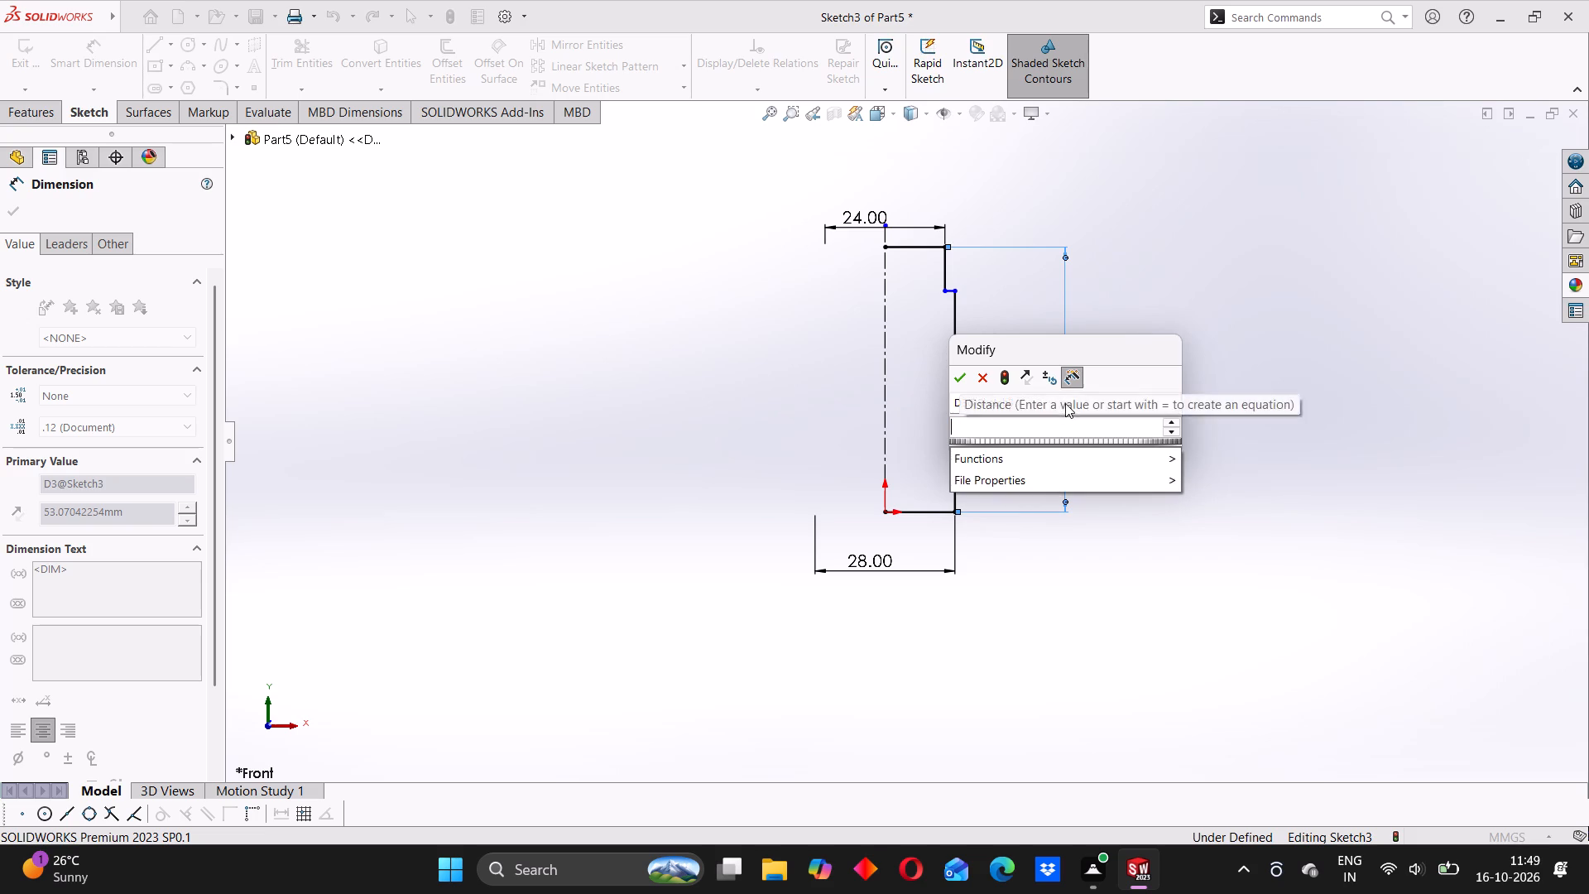
pyautogui.write('44')
pyautogui.press('+')
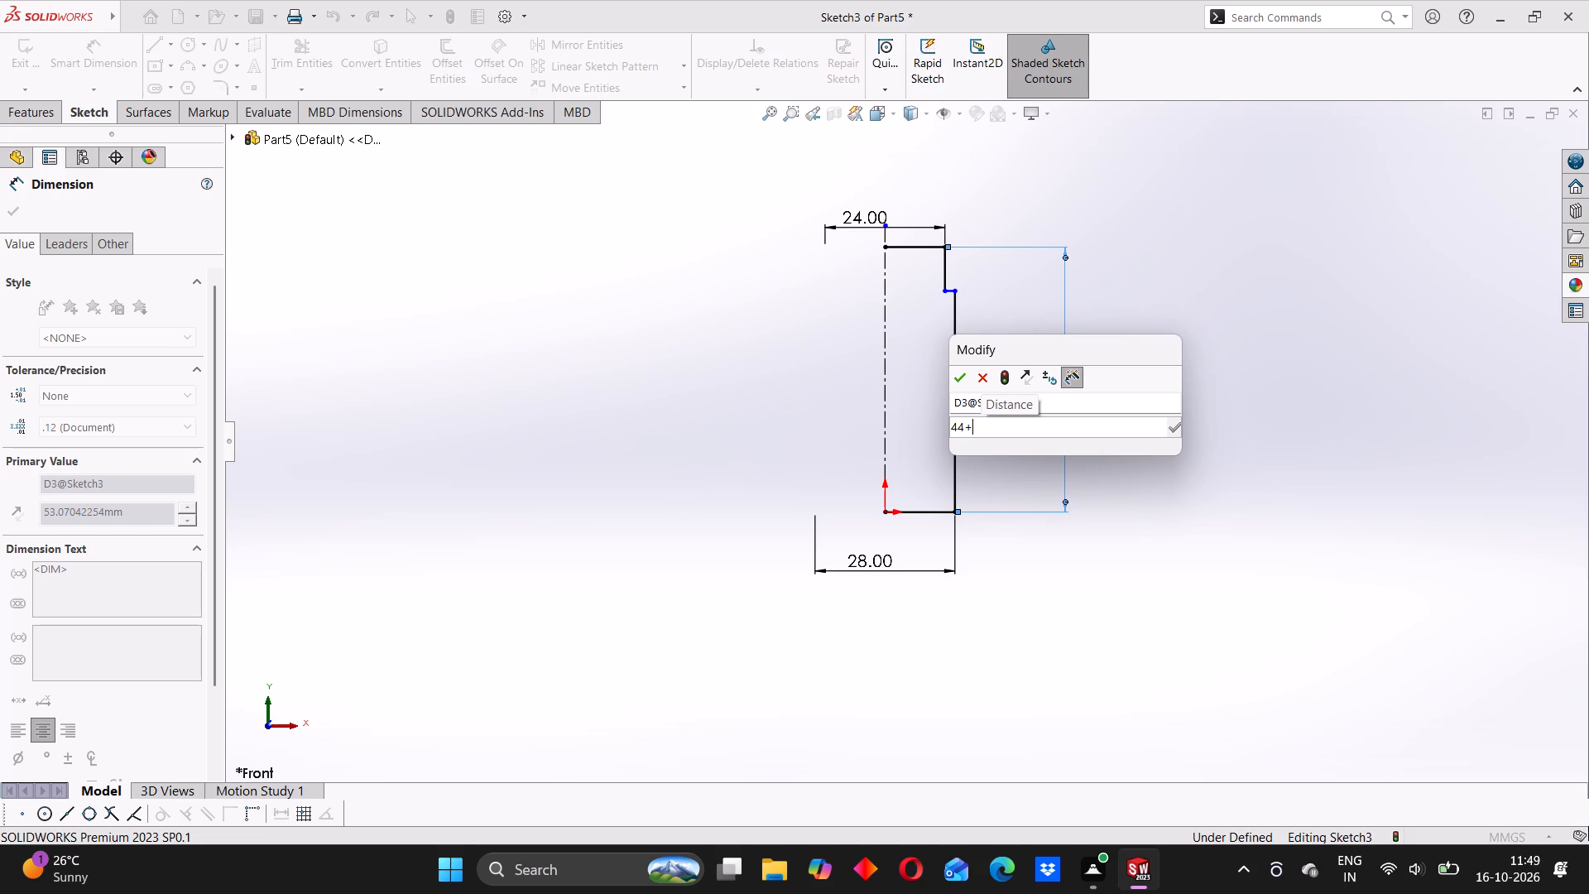
pyautogui.write('20')
pyautogui.press('Return')
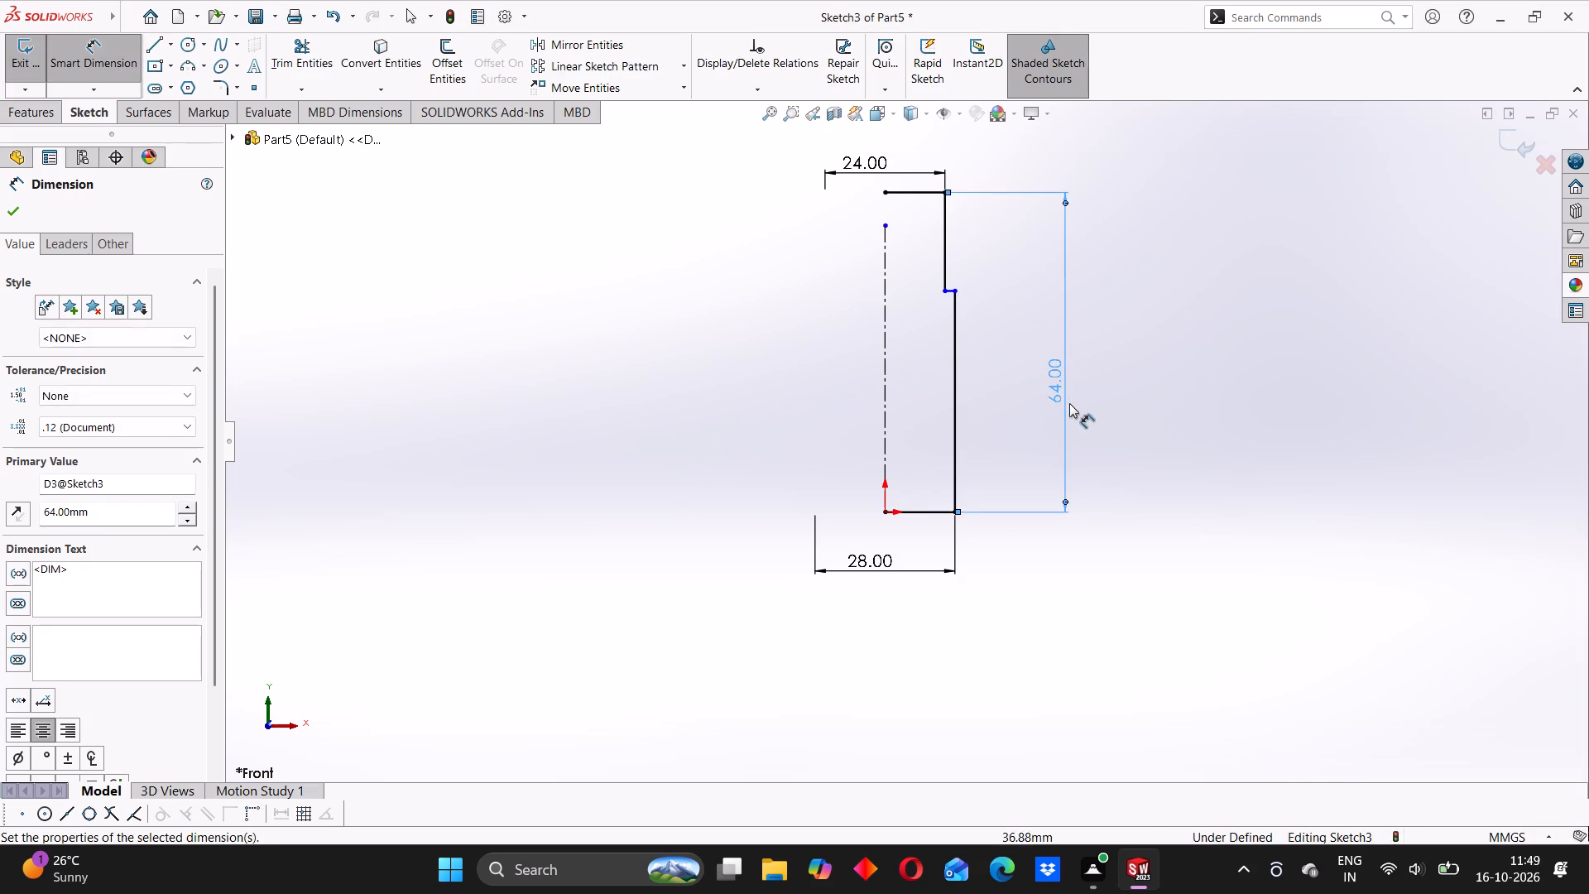
pyautogui.click(748, 393)
# Extend the centerline's upper endpoint to the inner end of the profile's top line.
pyautogui.moveTo(886, 225); pyautogui.dragTo(886, 198)
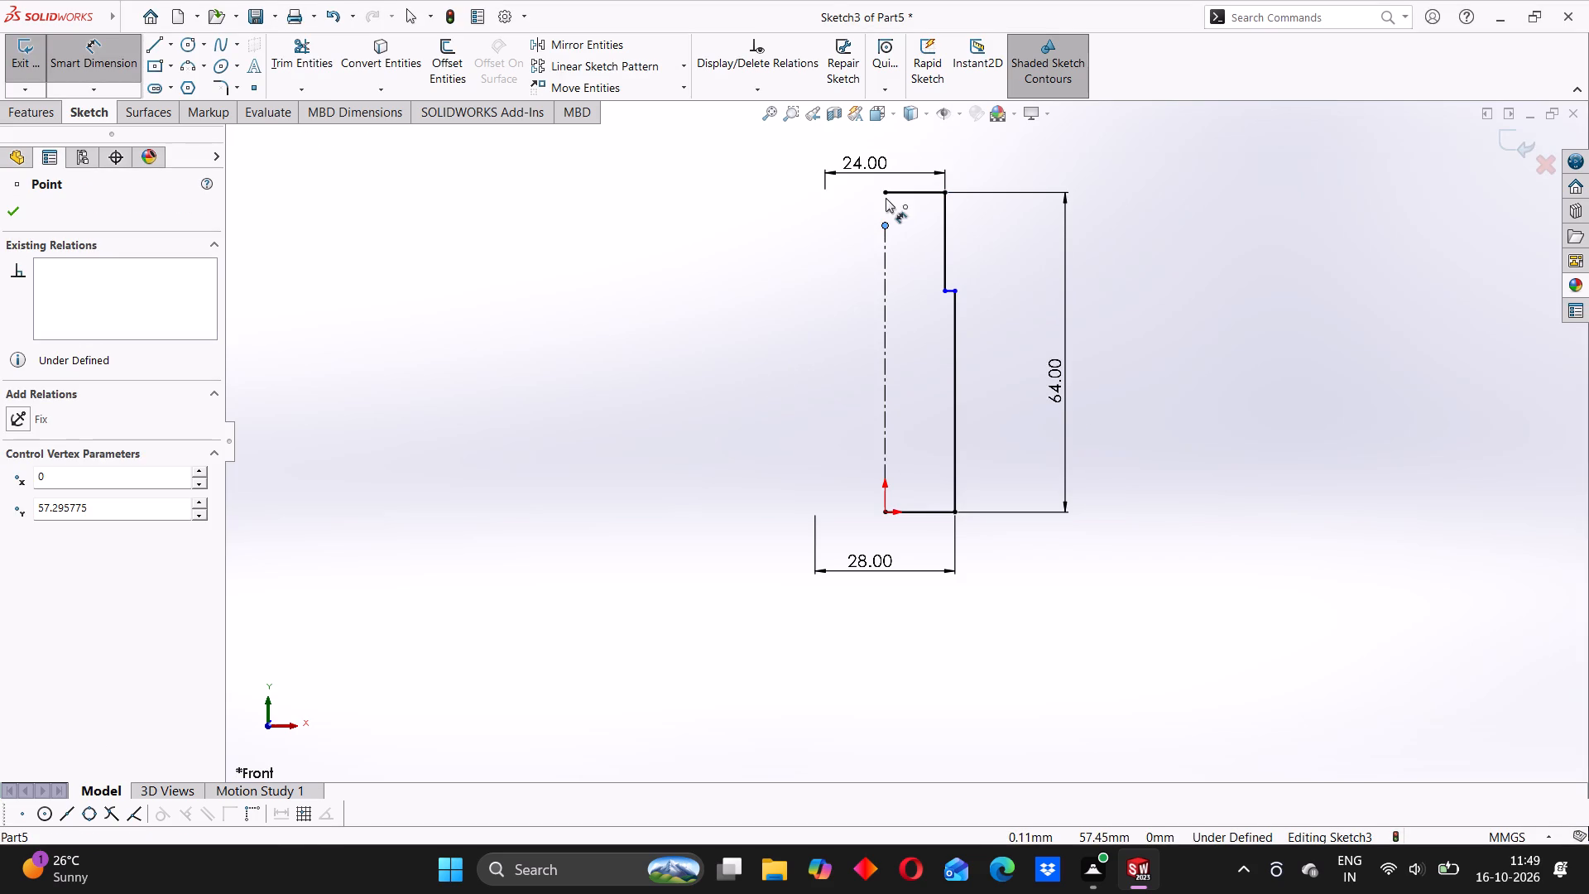
pyautogui.moveTo(886, 198); pyautogui.dragTo(886, 187)
pyautogui.click(103, 69)
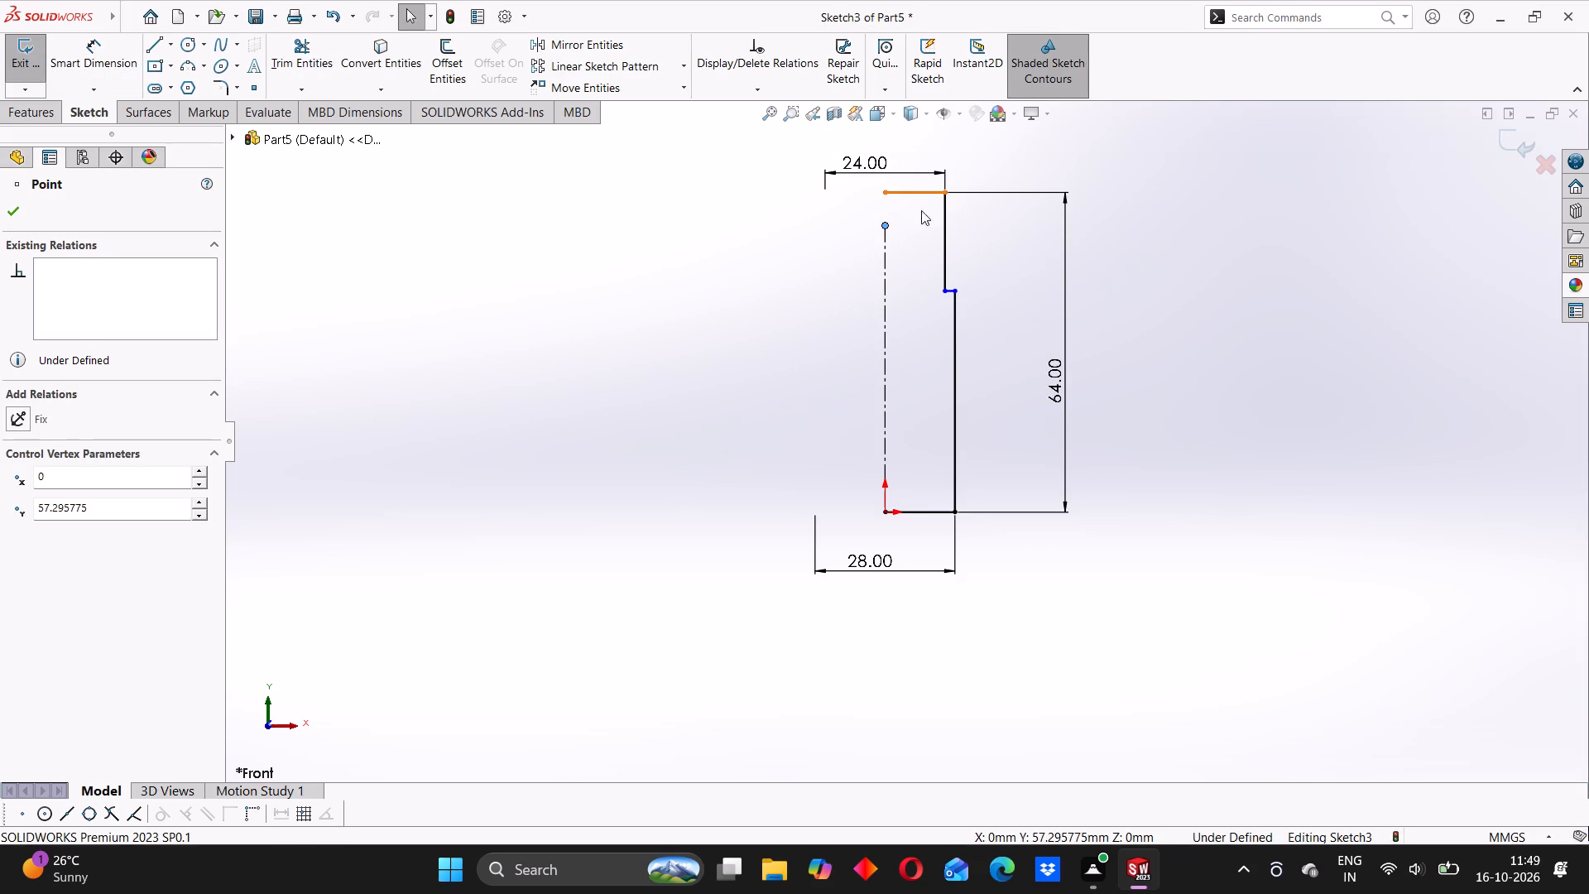
pyautogui.moveTo(885, 227); pyautogui.dragTo(884, 195)
pyautogui.click(515, 241)
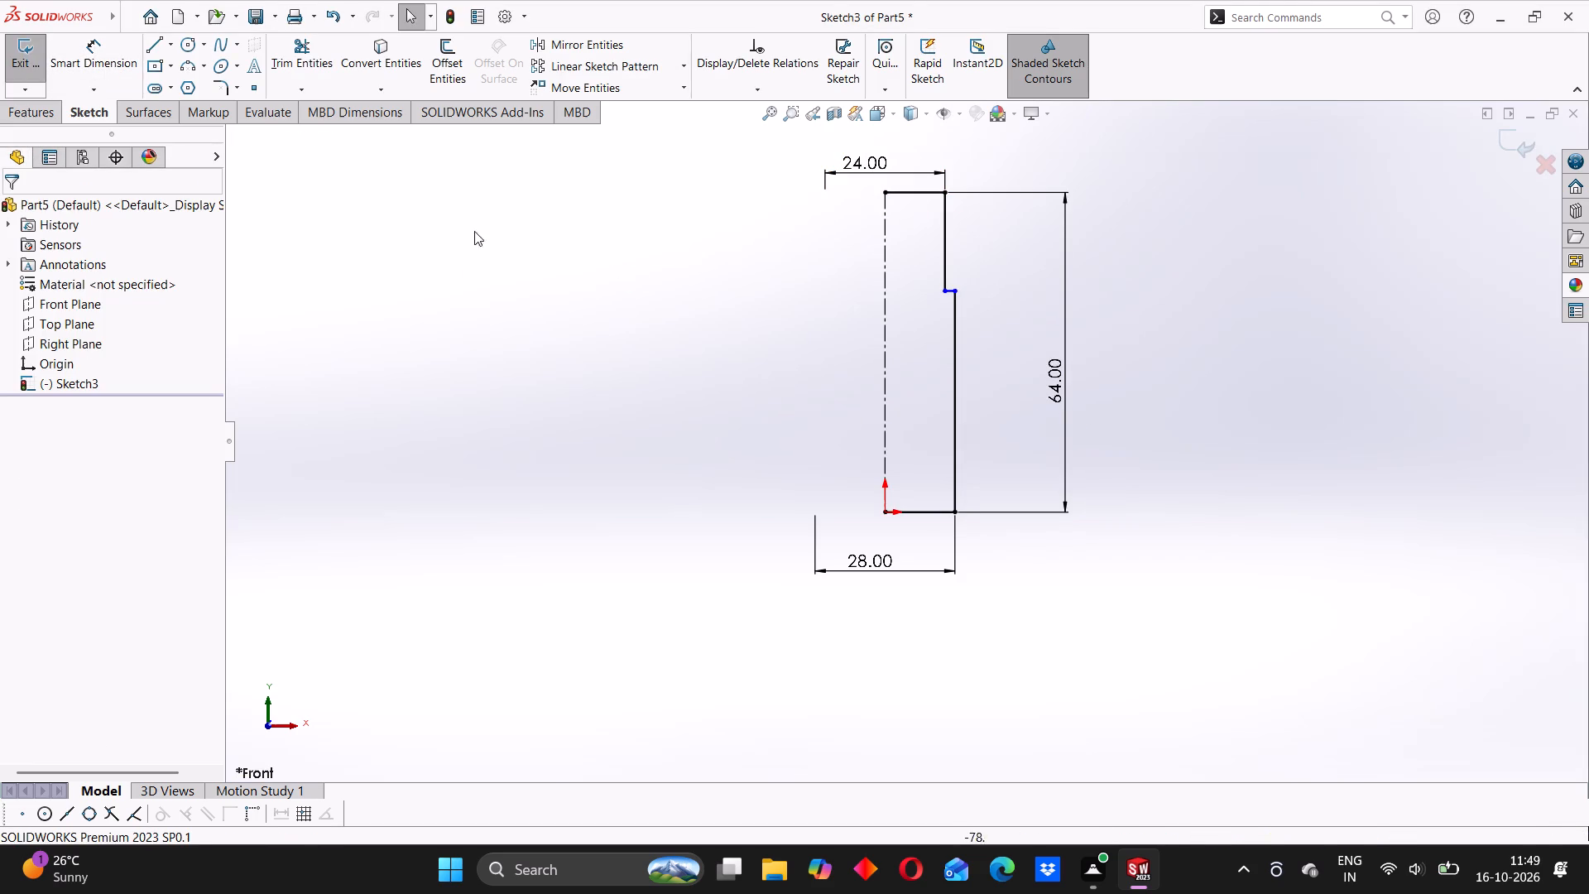
# Dimension the lower section's height between the step line and the bottom line as 44 mm.
pyautogui.click(119, 78)
pyautogui.scroll(-2, 944, 299)
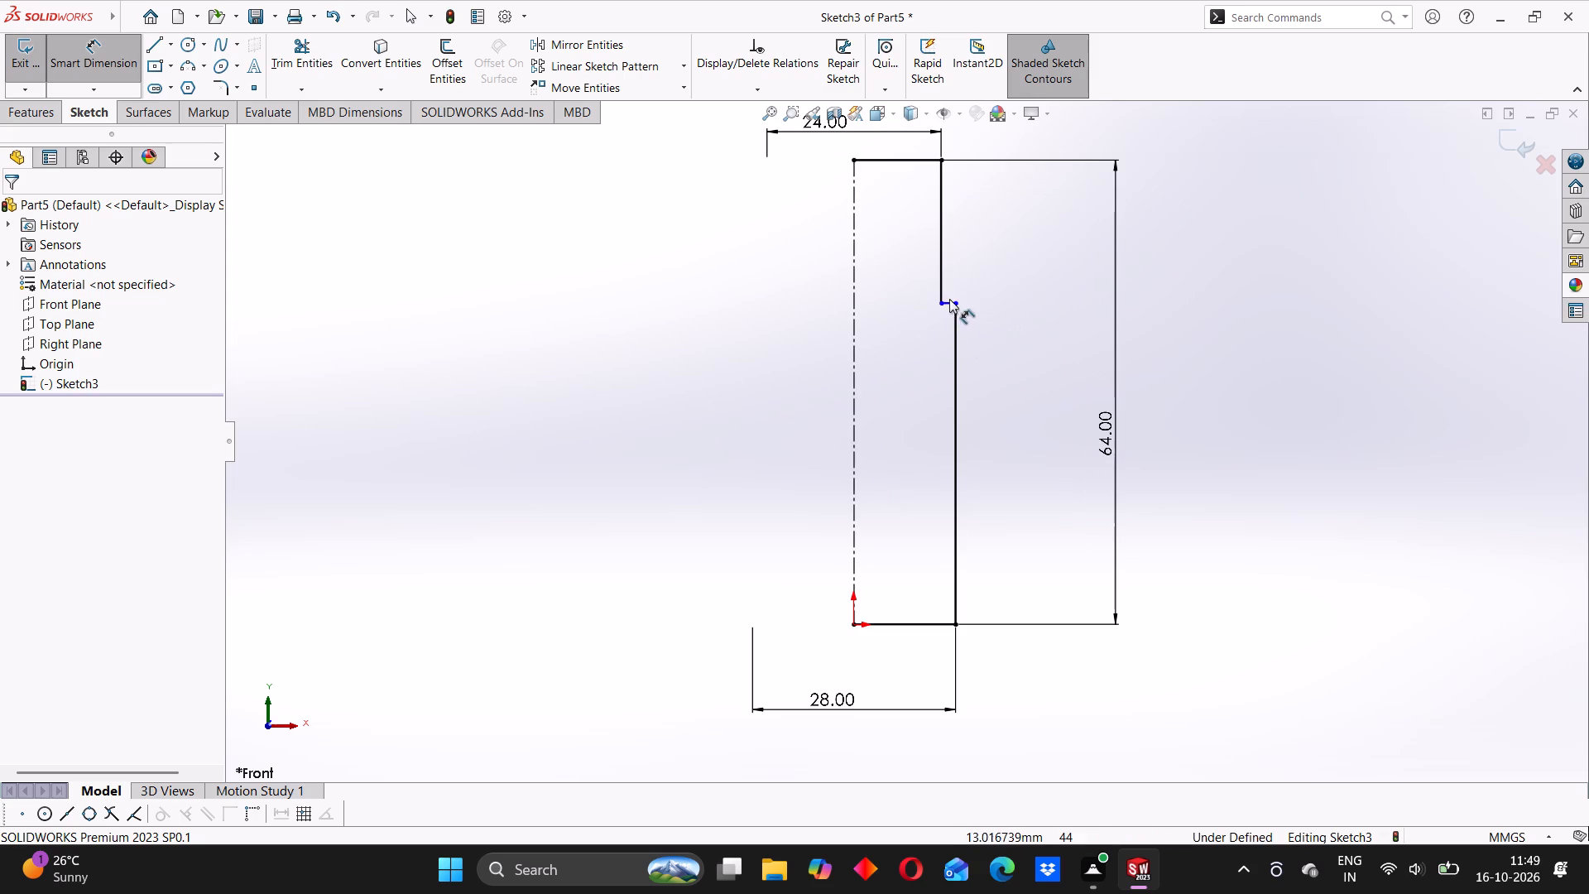
pyautogui.click(950, 303)
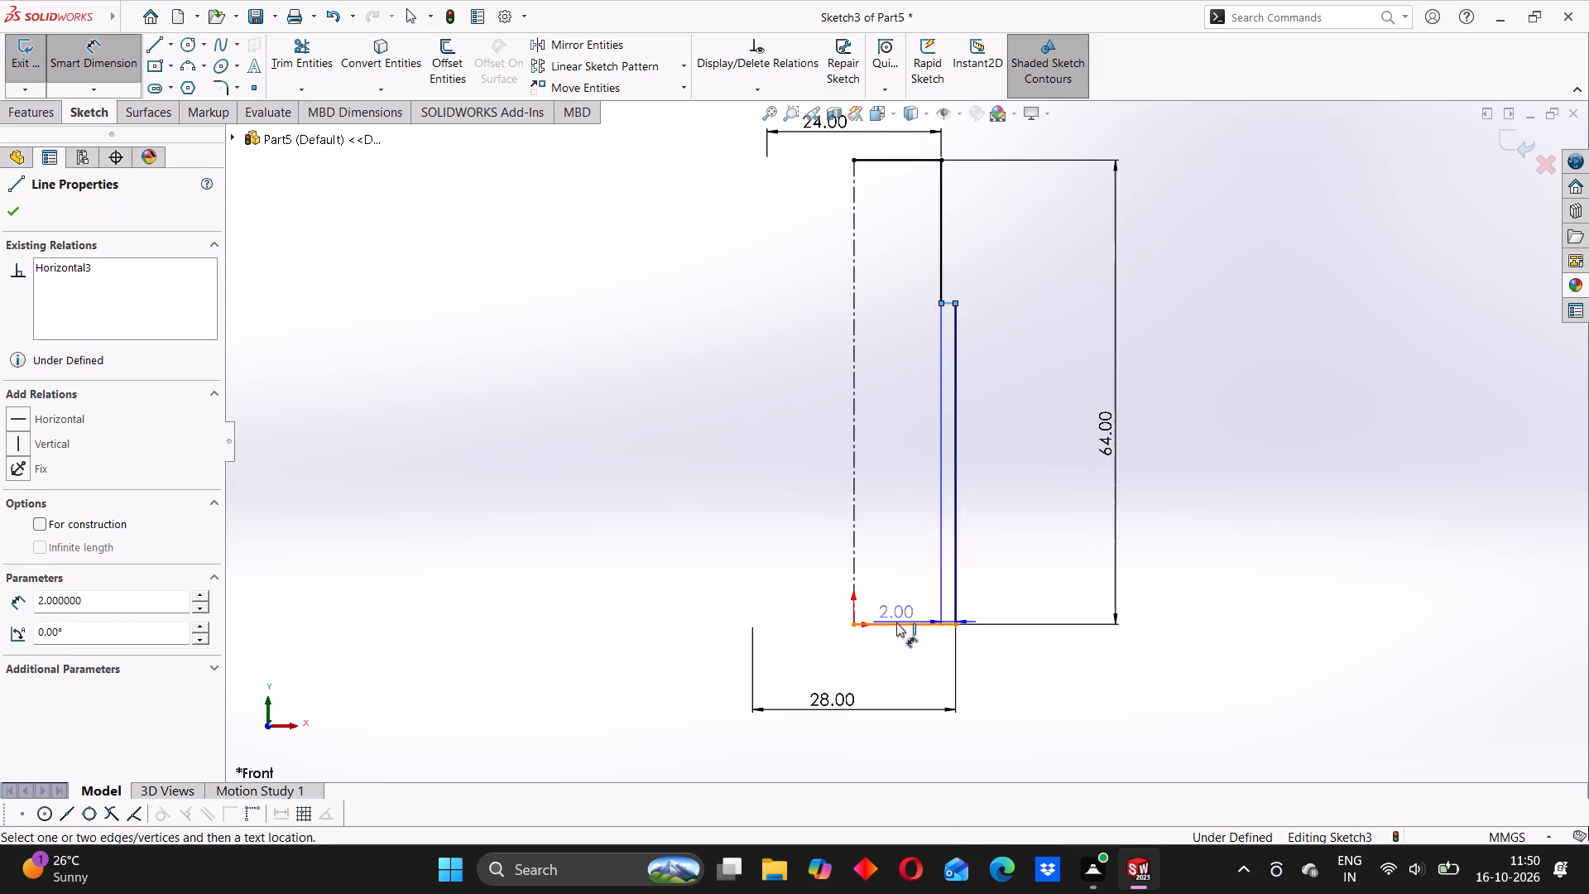
pyautogui.click(896, 625)
pyautogui.click(1241, 534)
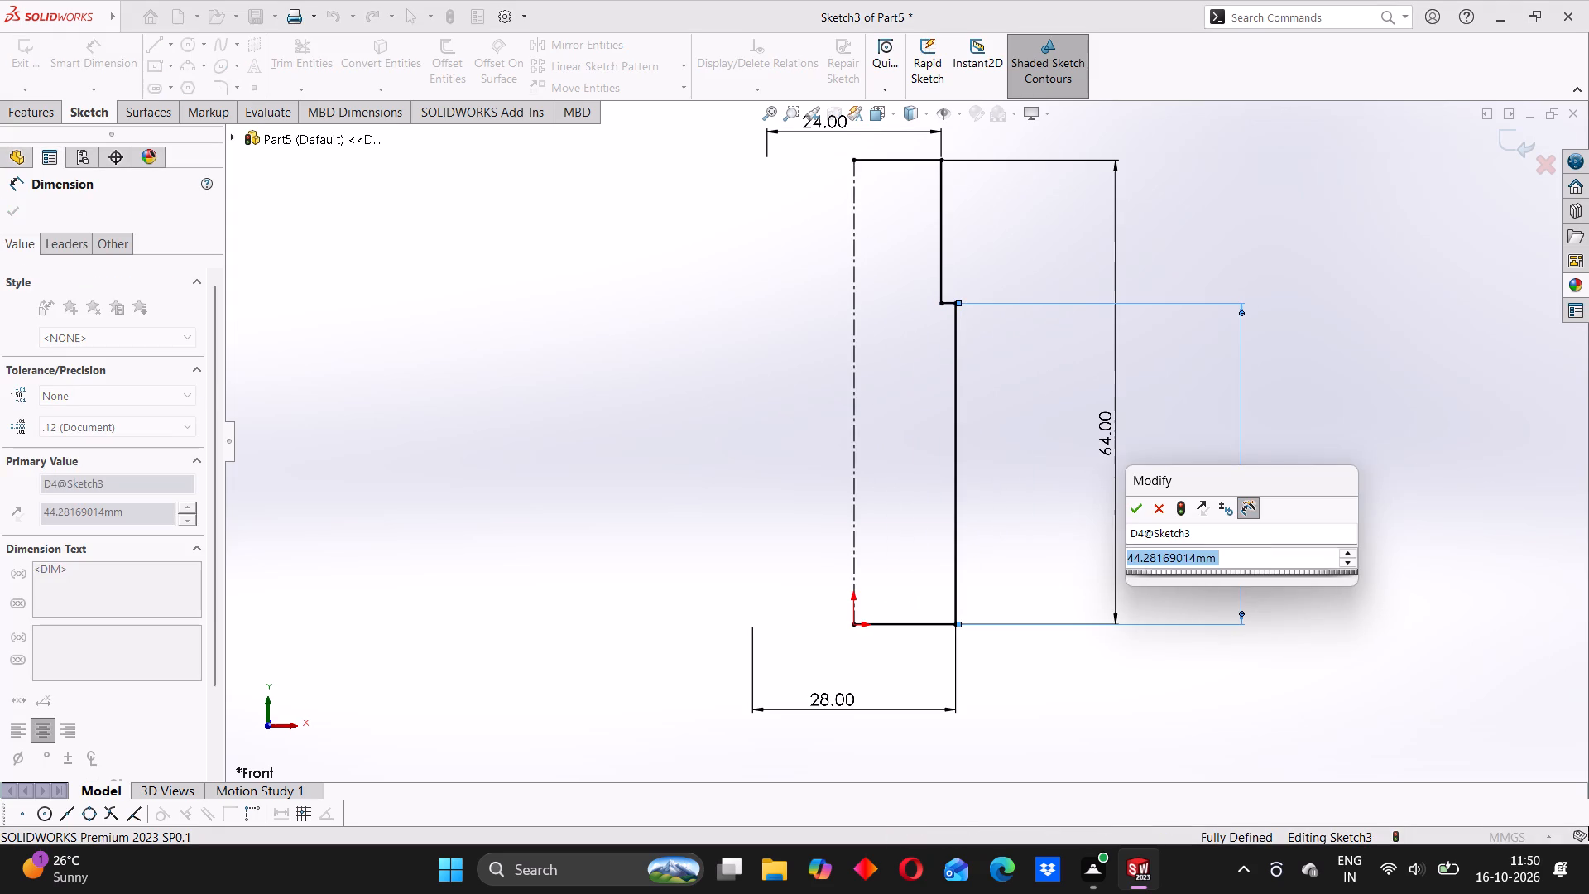
pyautogui.write('44')
pyautogui.press('Return')
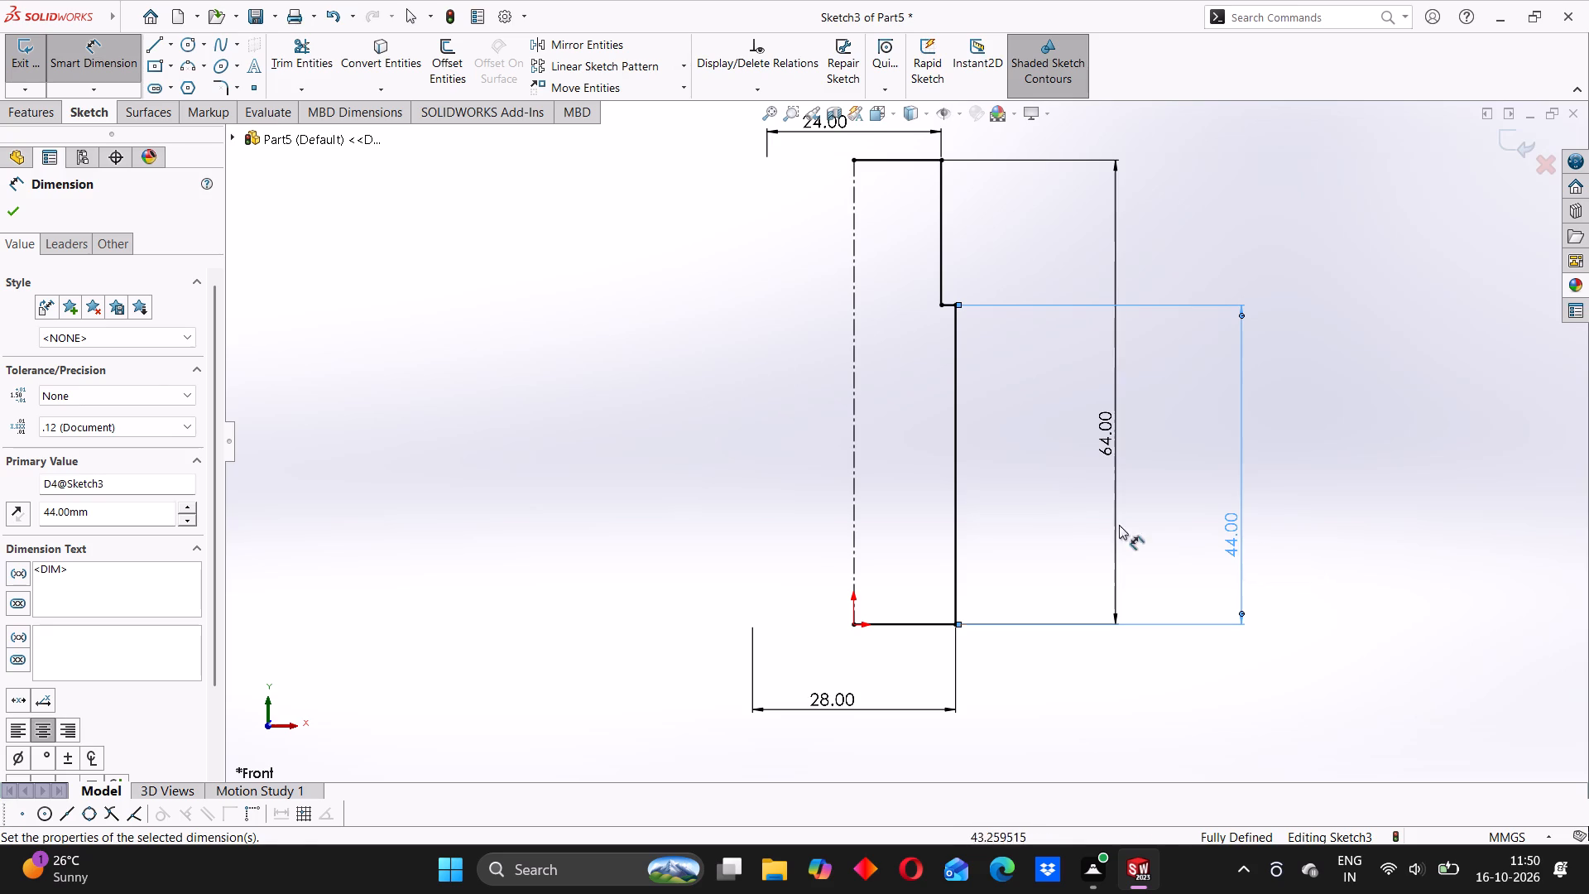
pyautogui.click(681, 467)
pyautogui.scroll(3, 866, 448)
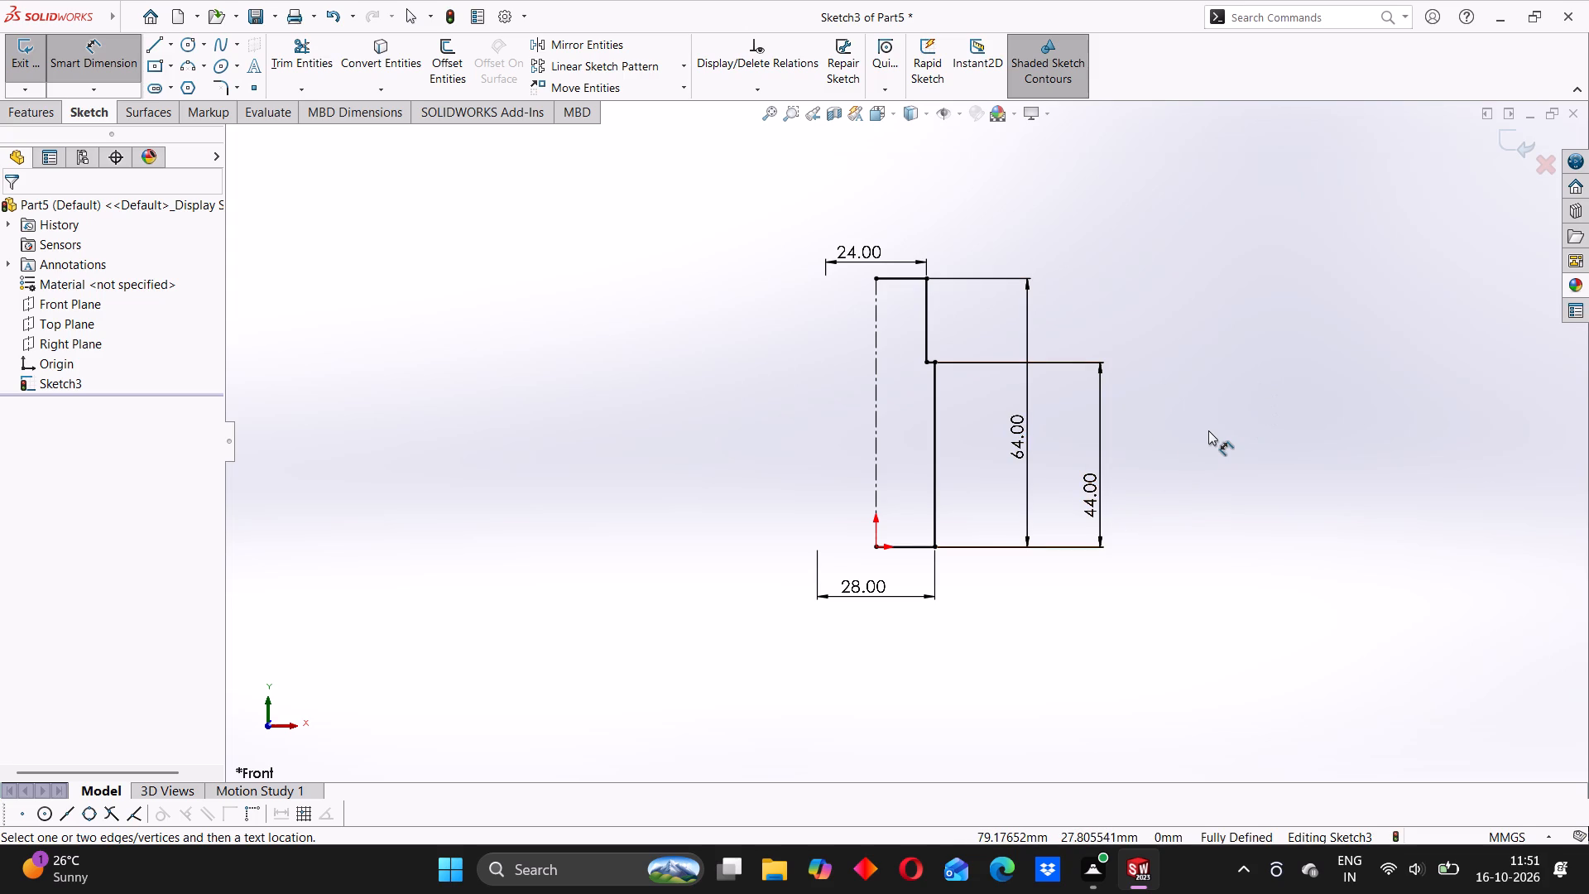
# Revolve the stepped profile 360 degrees about the centerline, letting the open sketch be closed automatically.
pyautogui.click(45, 119)
pyautogui.click(96, 60)
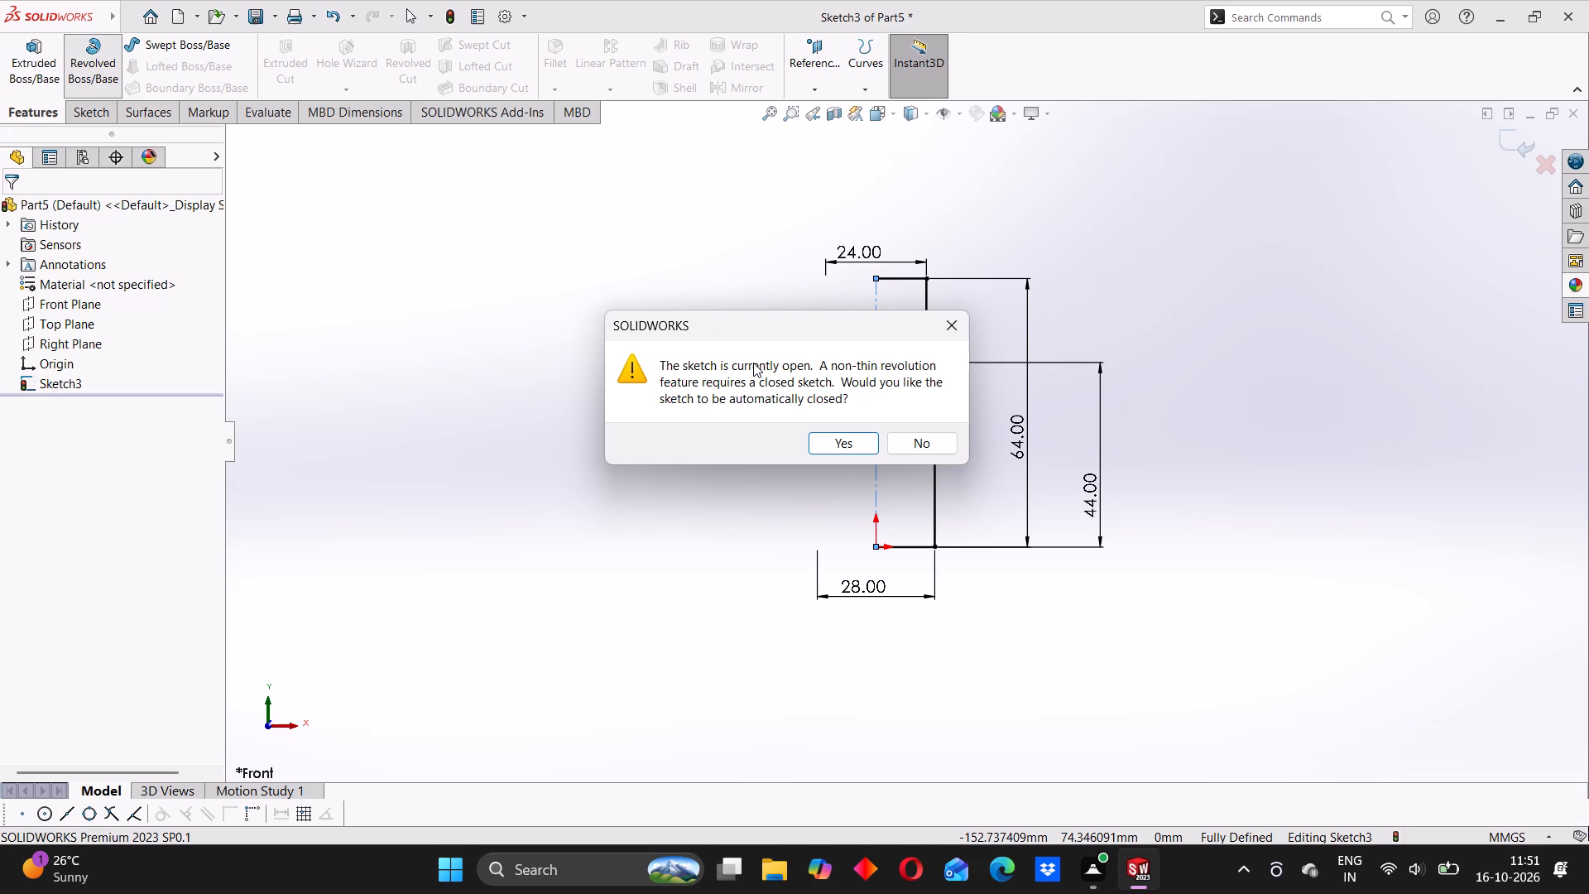
pyautogui.click(843, 449)
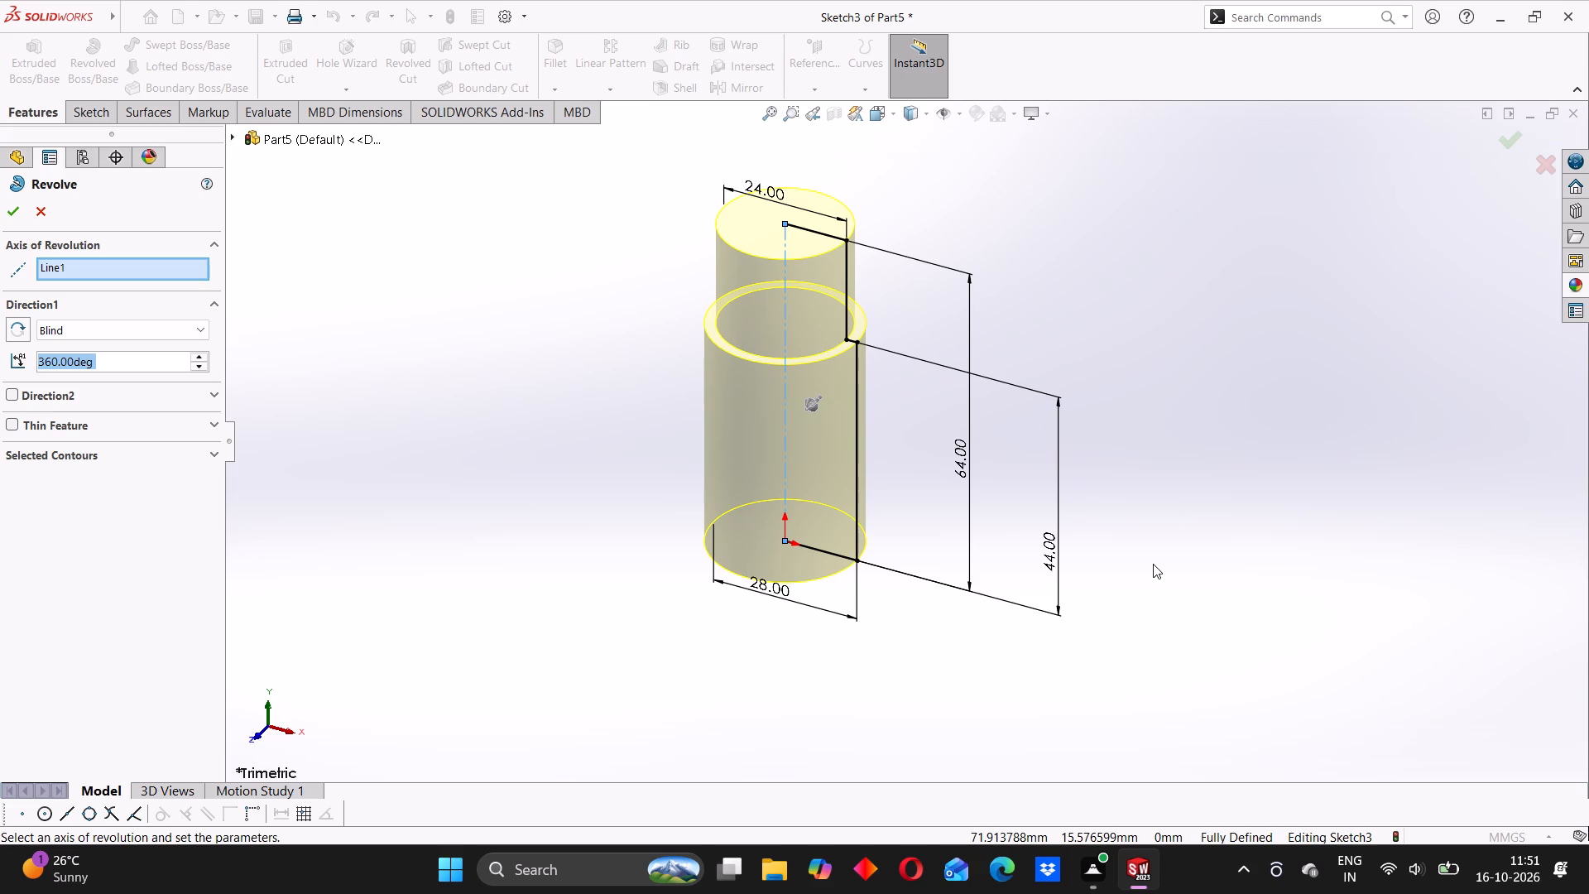
pyautogui.click(21, 211)
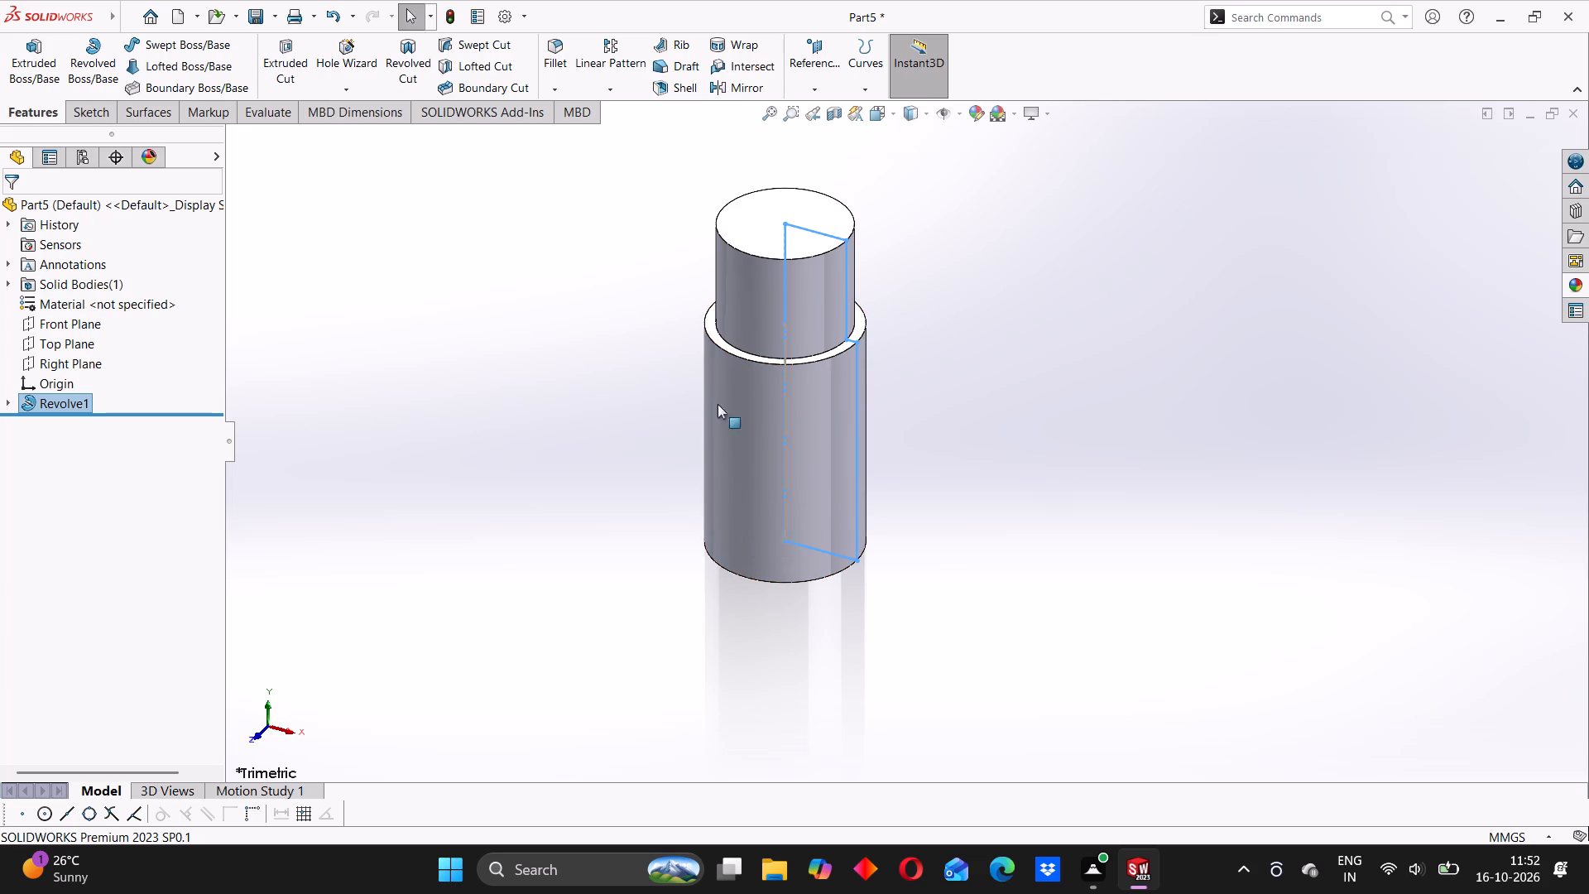
# Examine the revolved stepped cylinder from several angles.
pyautogui.scroll(1, 794, 300)
pyautogui.click(622, 406)
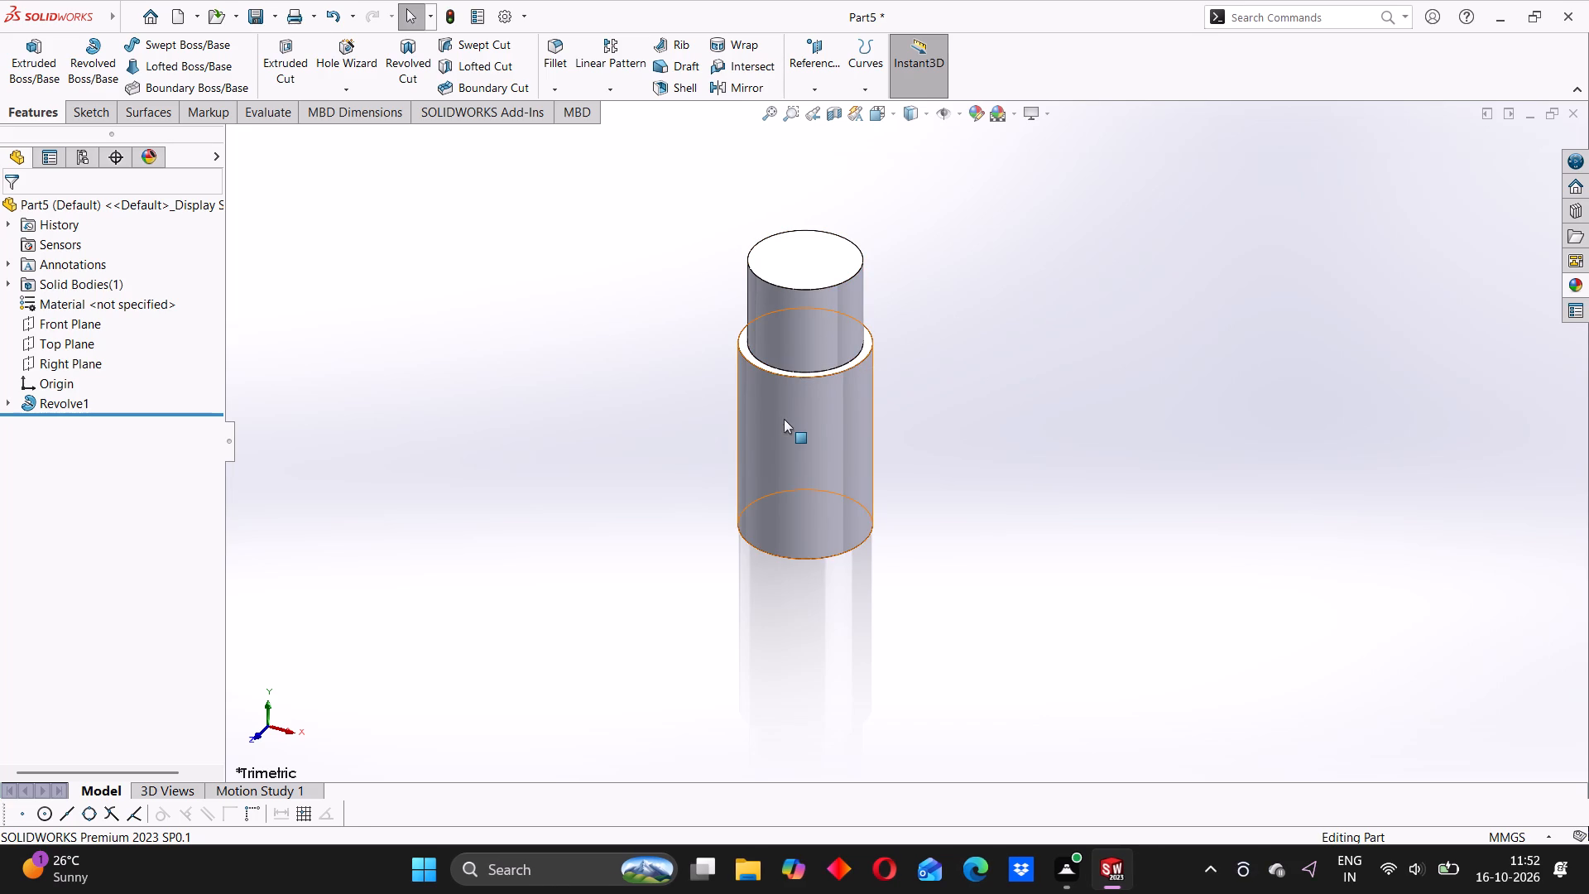
pyautogui.moveTo(794, 454); pyautogui.dragTo(783, 367, button='middle')
pyautogui.click(617, 434)
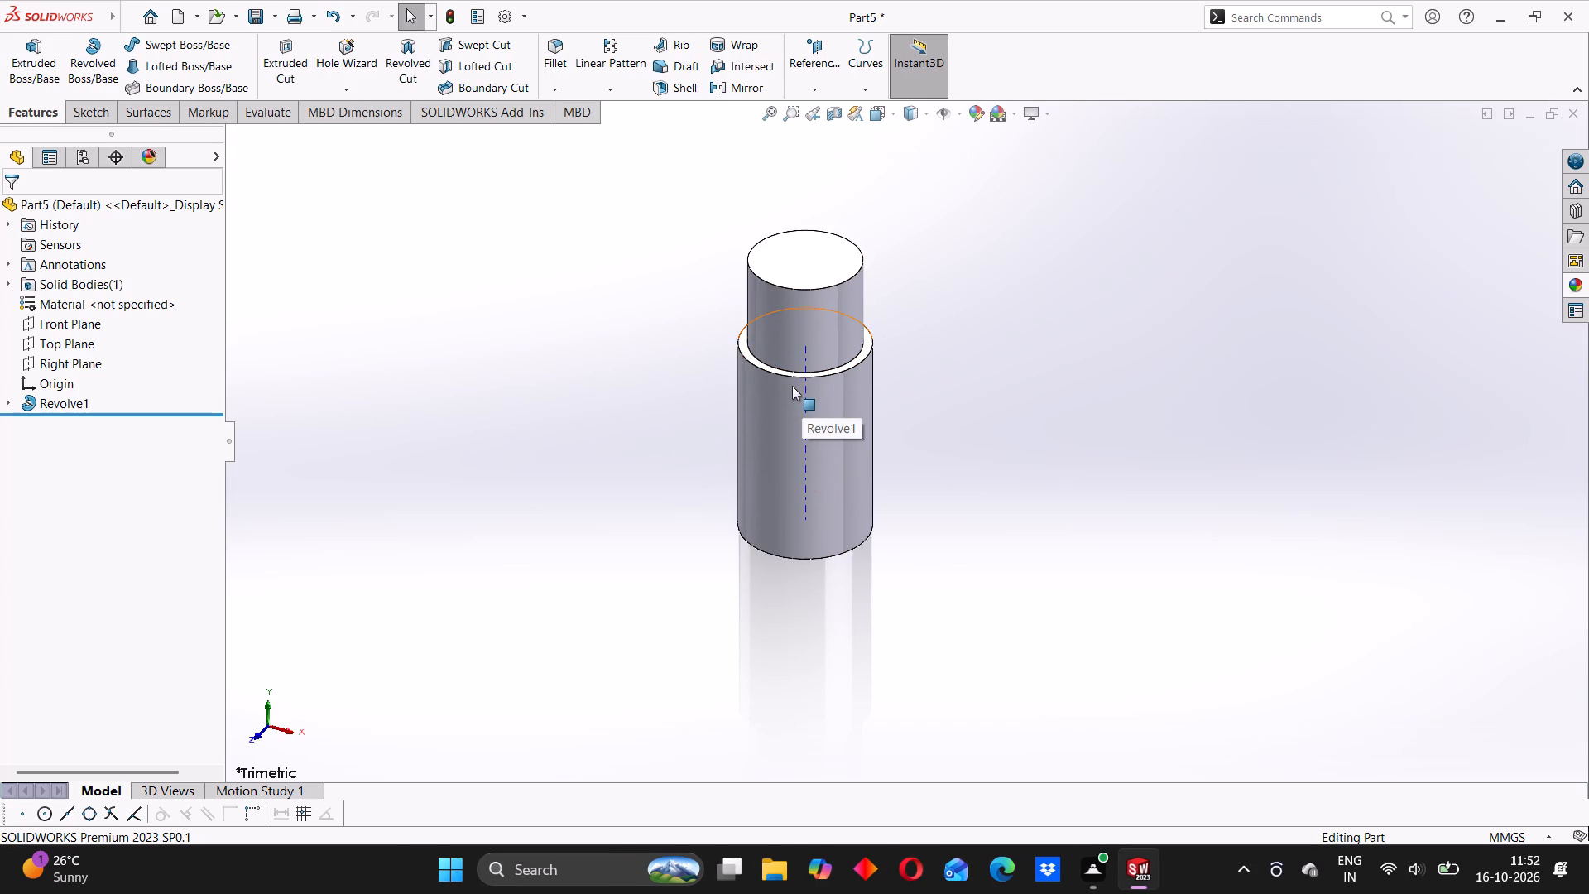
pyautogui.moveTo(777, 470); pyautogui.dragTo(784, 403, button='middle')
pyautogui.click(698, 405)
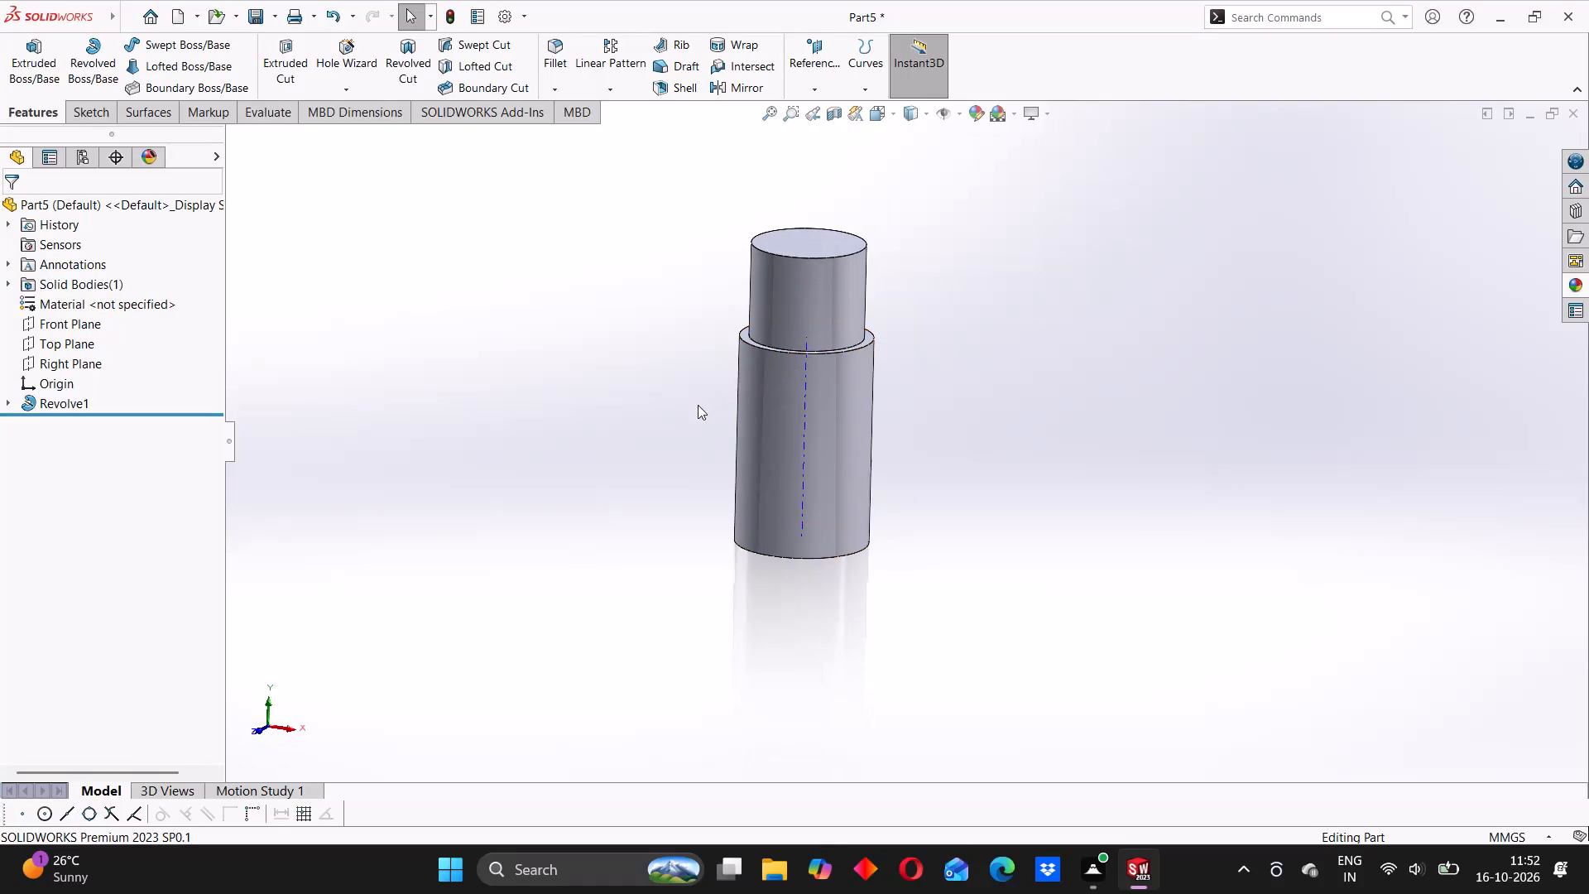
pyautogui.scroll(-2, 779, 353)
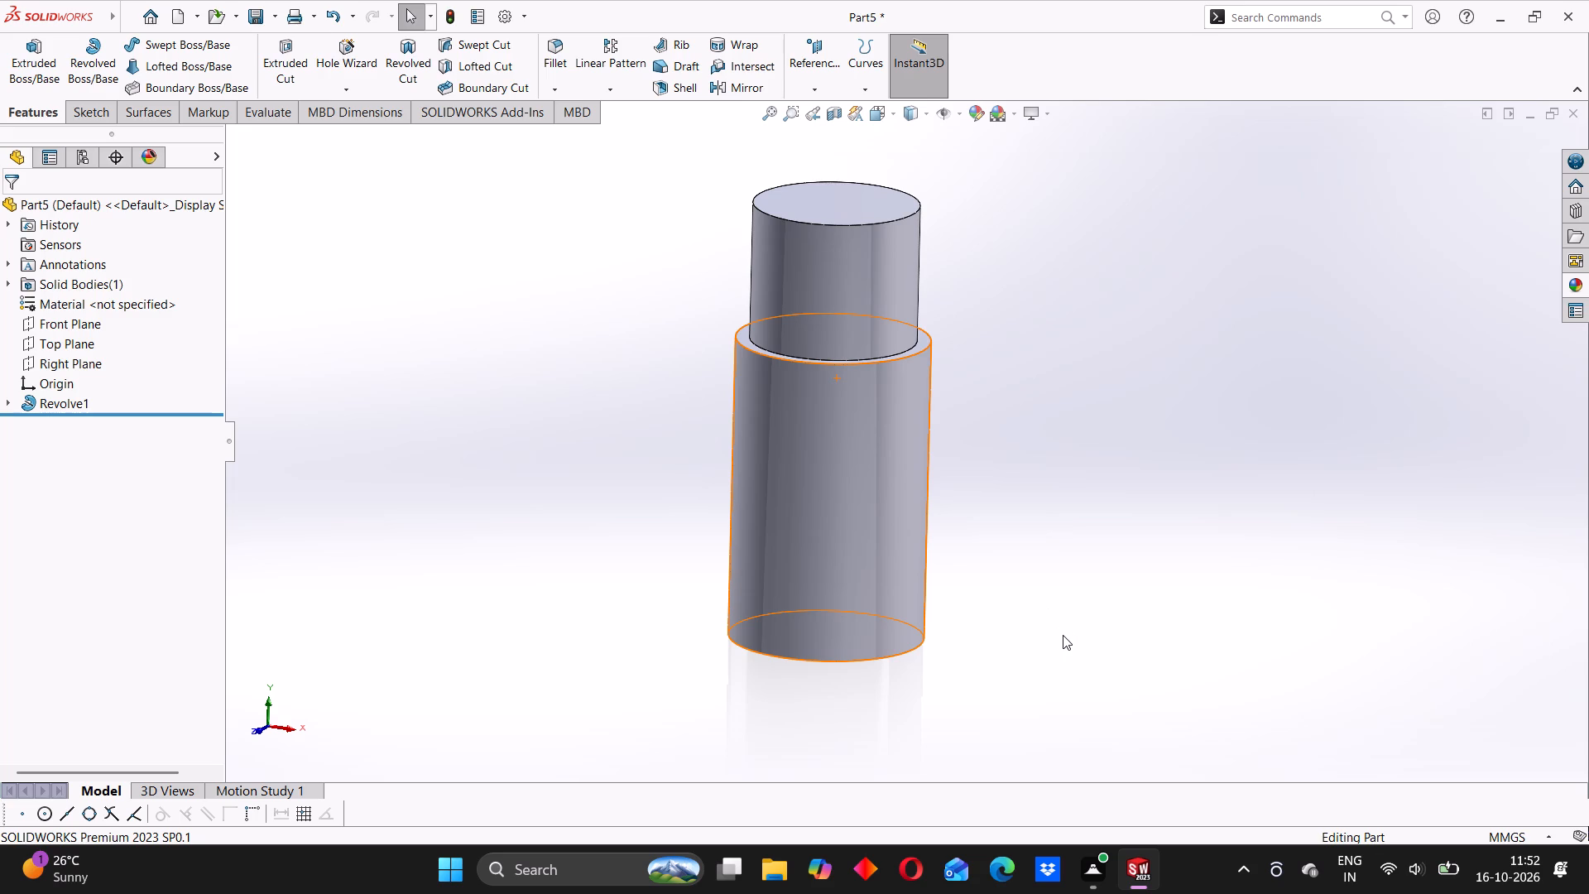
pyautogui.moveTo(801, 470); pyautogui.dragTo(726, 414, button='middle')
pyautogui.click(621, 434)
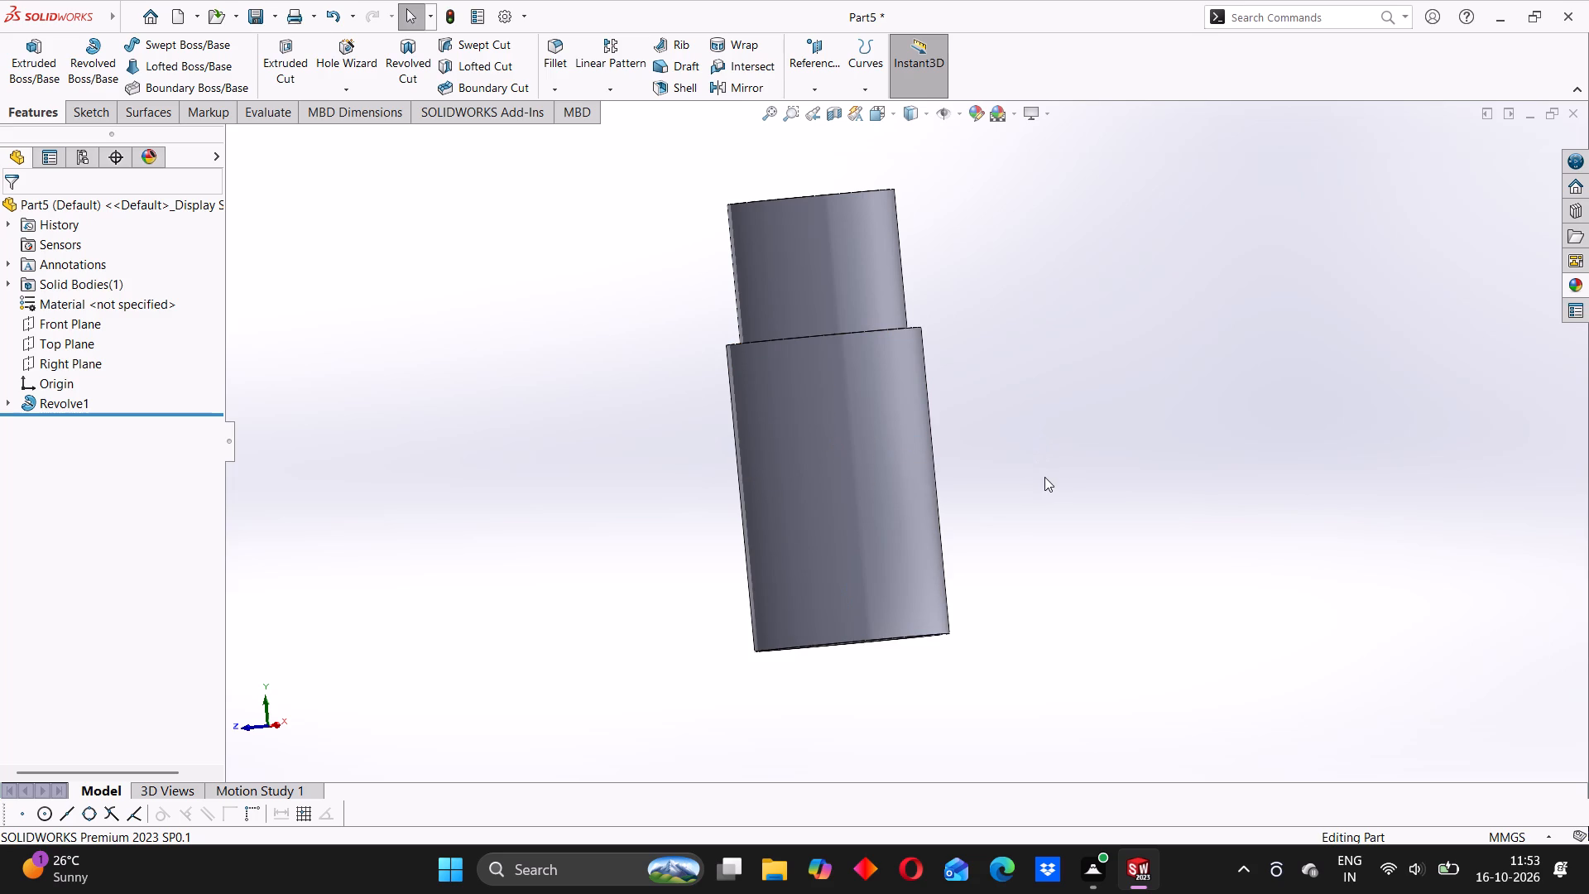
pyautogui.moveTo(795, 358); pyautogui.dragTo(858, 417, button='middle')
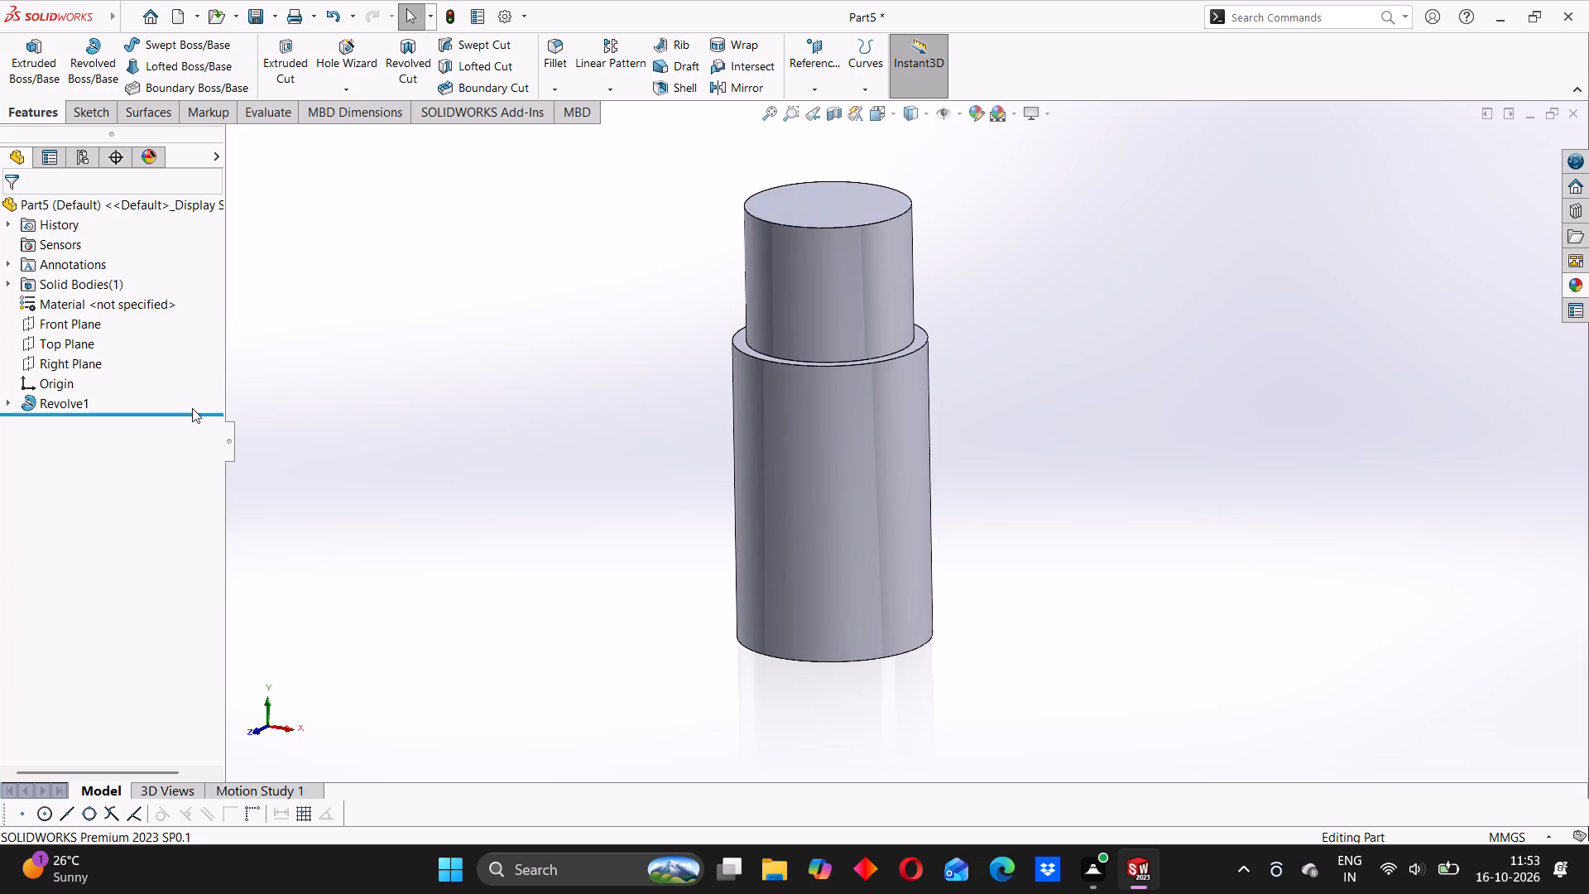
# Create a reference plane offset 20 mm from the Front Plane, in front of the cylinder.
pyautogui.click(65, 326)
pyautogui.moveTo(848, 468); pyautogui.dragTo(732, 521, button='middle')
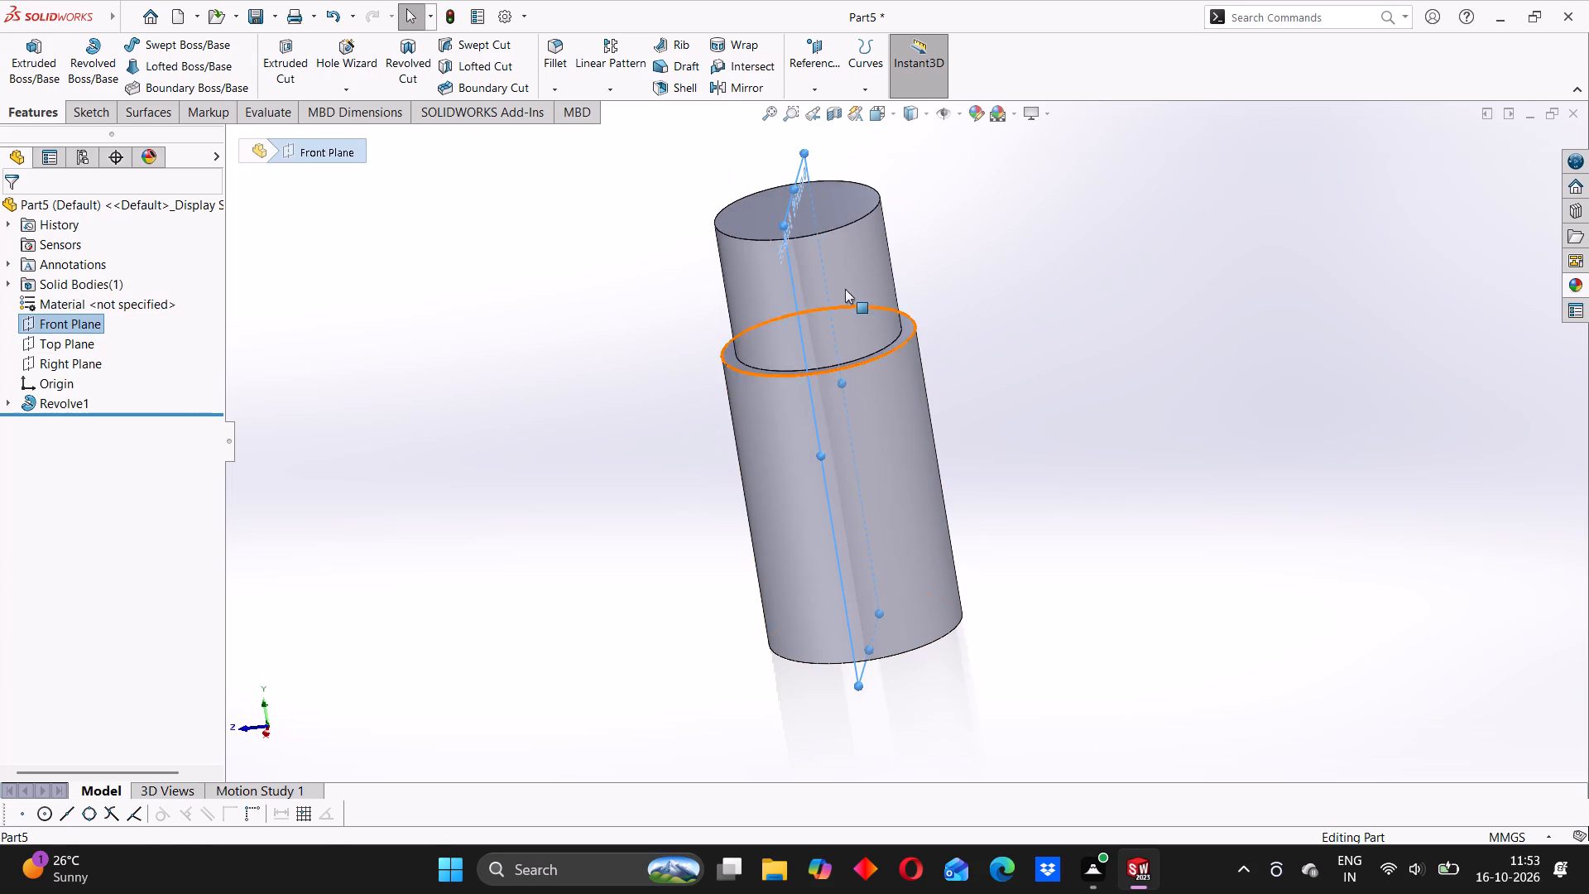
pyautogui.click(801, 46)
pyautogui.click(824, 105)
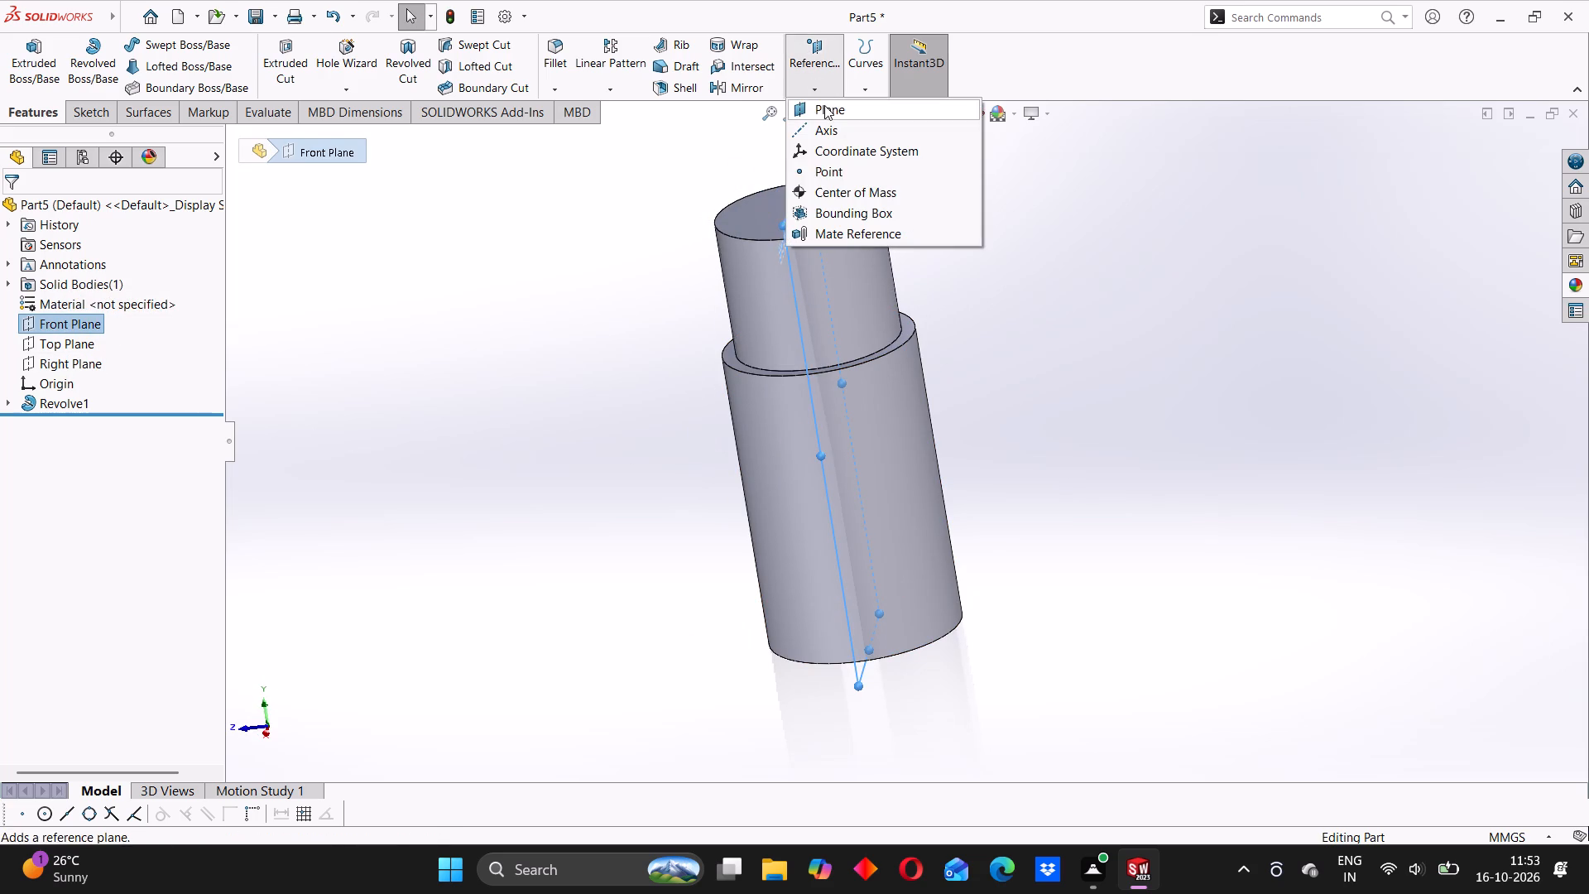
pyautogui.moveTo(768, 384); pyautogui.dragTo(785, 380, button='middle')
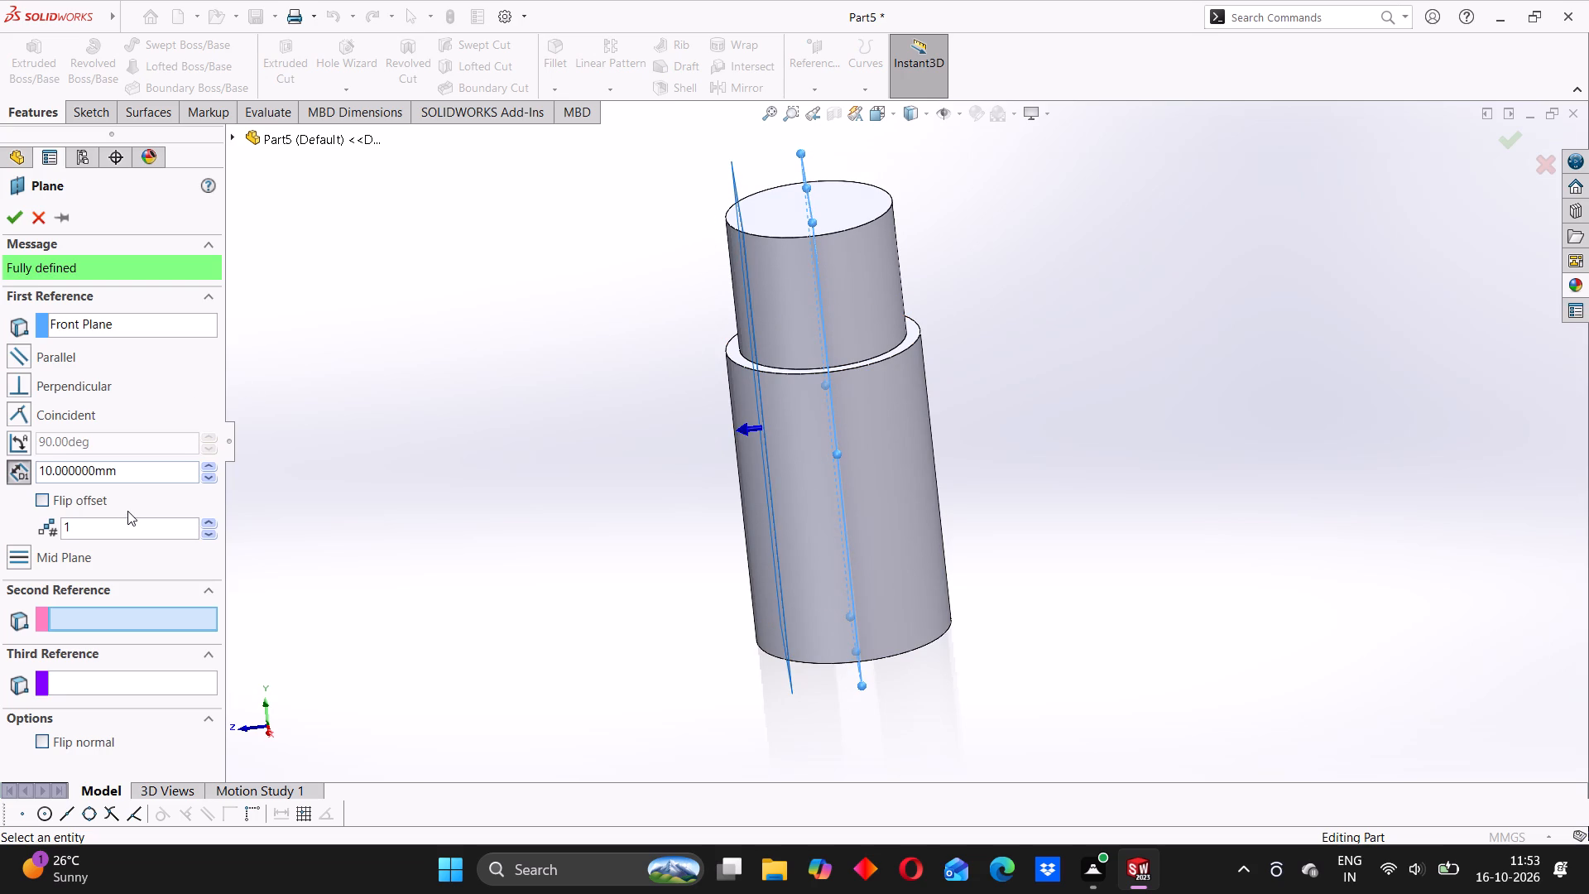
pyautogui.moveTo(126, 475); pyautogui.dragTo(30, 485)
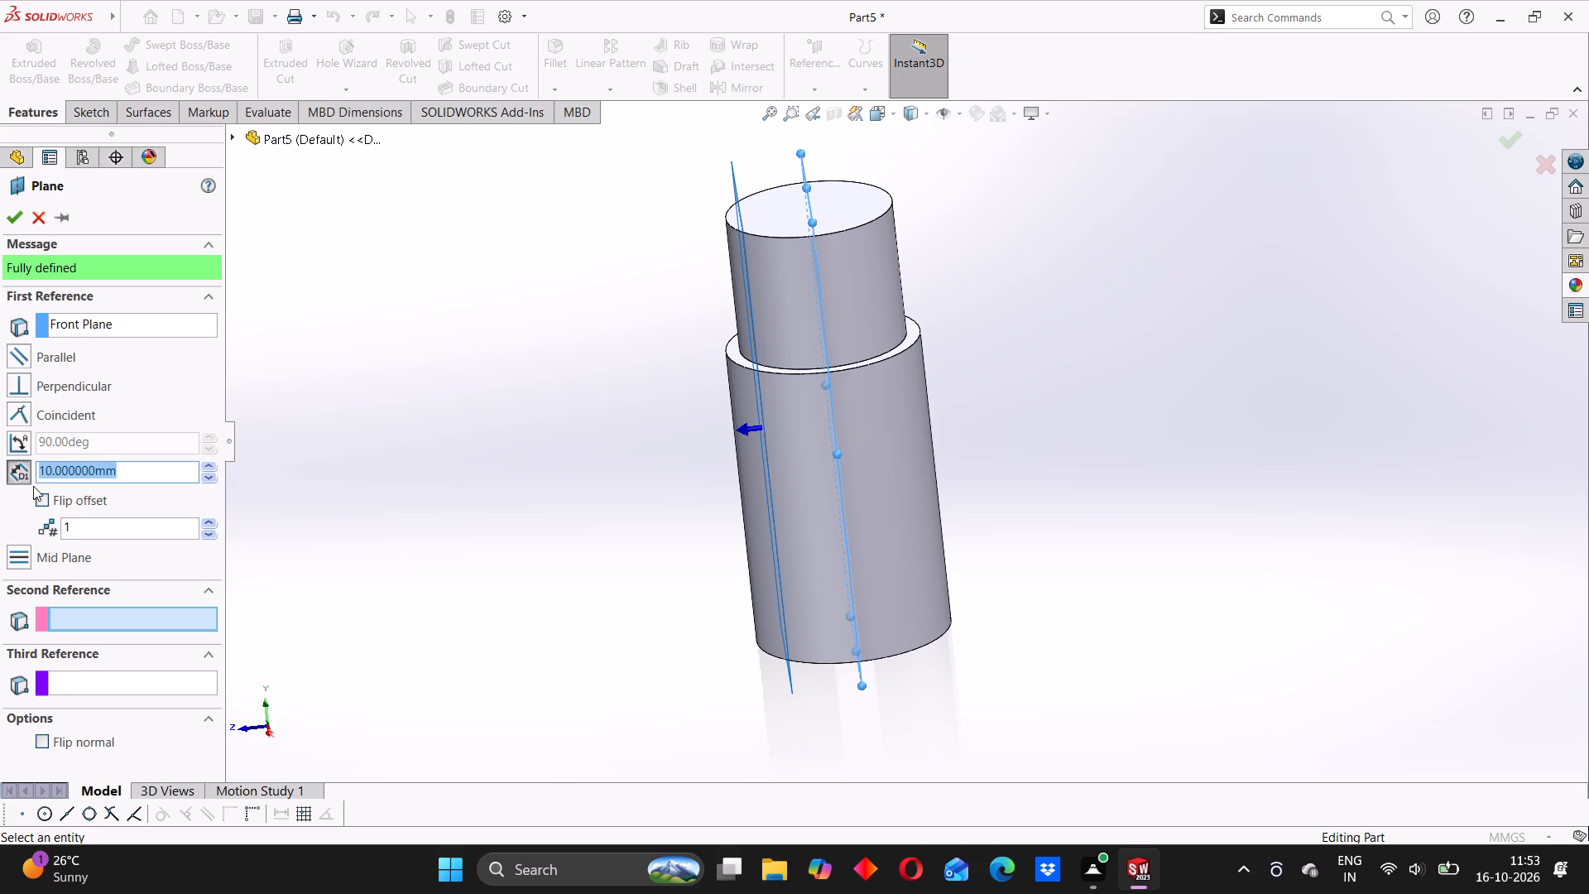
pyautogui.write('20')
pyautogui.press('Return')
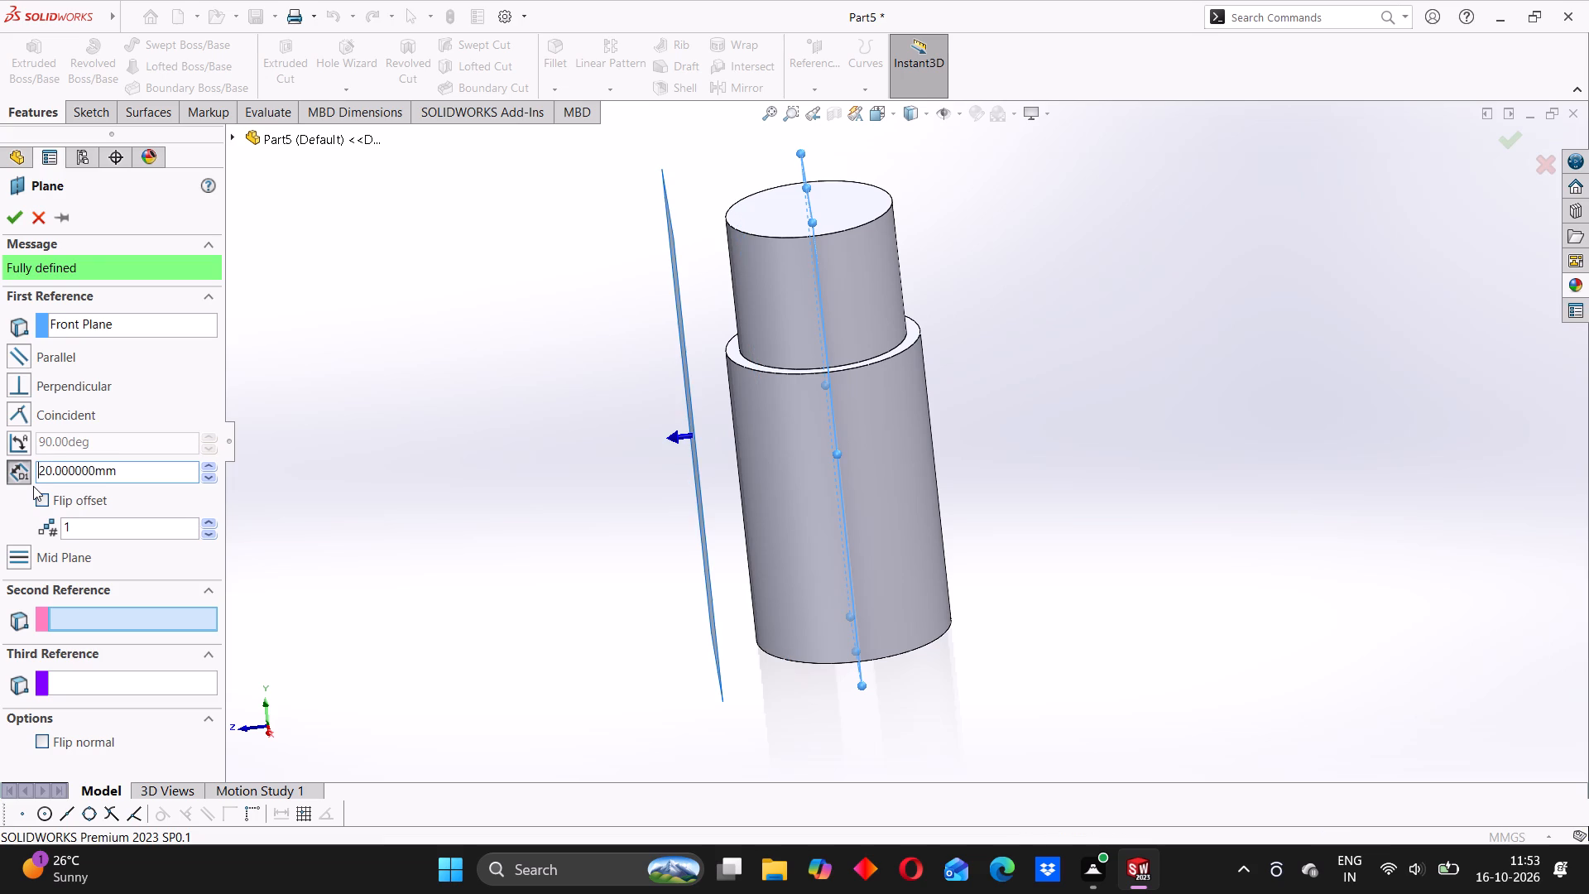
pyautogui.click(3, 205)
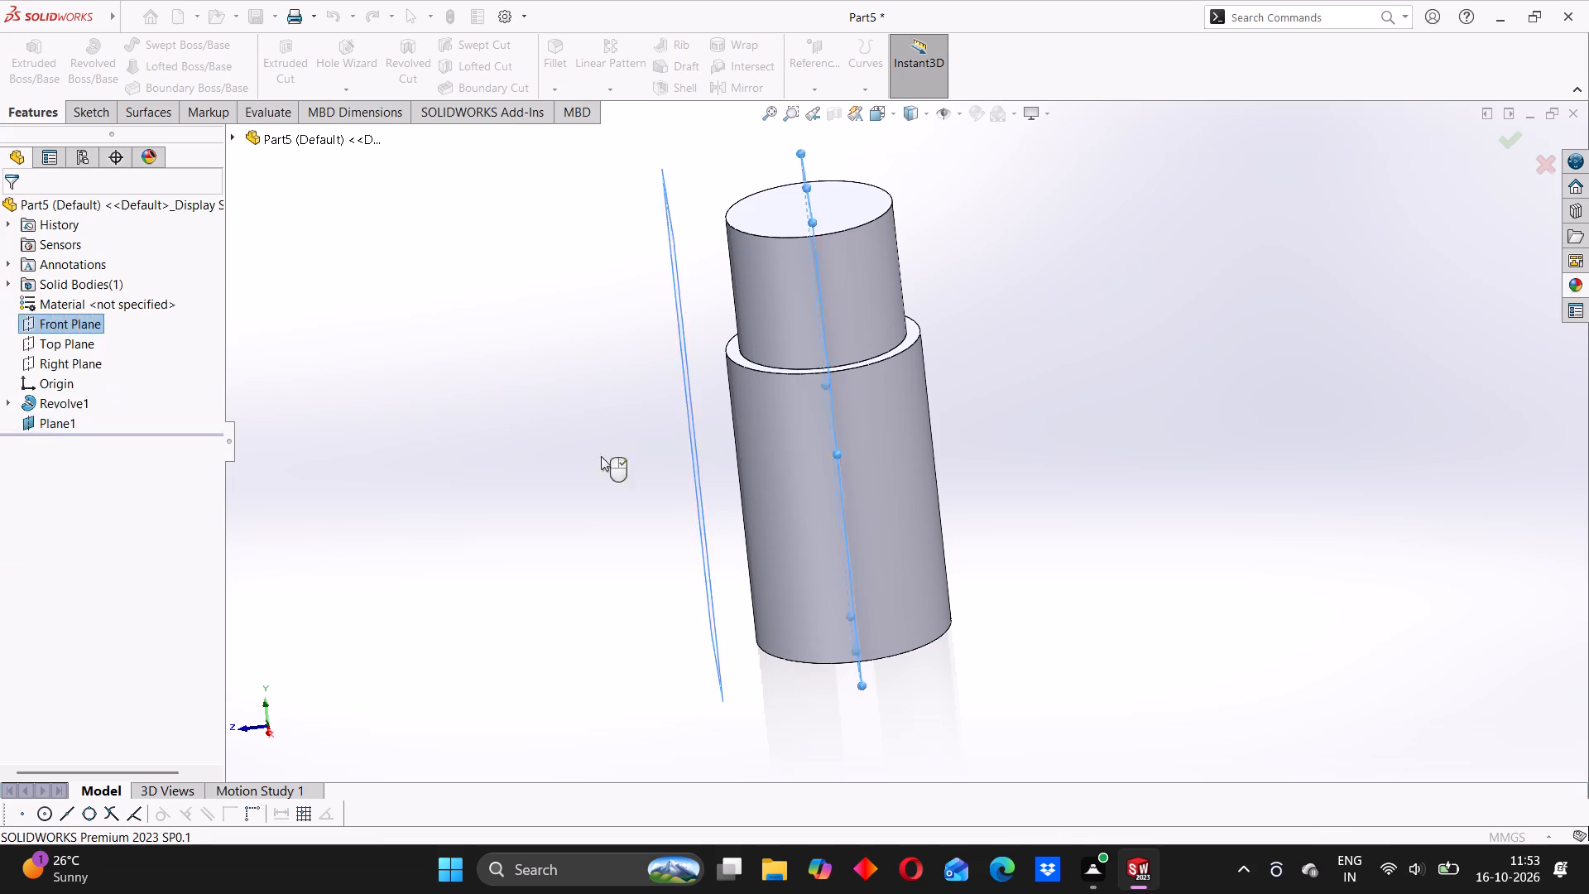
# Sketch a circle about 23 mm in diameter on the new offset plane, centered about 28 mm directly above the origin.
pyautogui.moveTo(637, 507); pyautogui.dragTo(689, 448, button='middle')
pyautogui.click(521, 401)
pyautogui.click(692, 348)
pyautogui.click(757, 298)
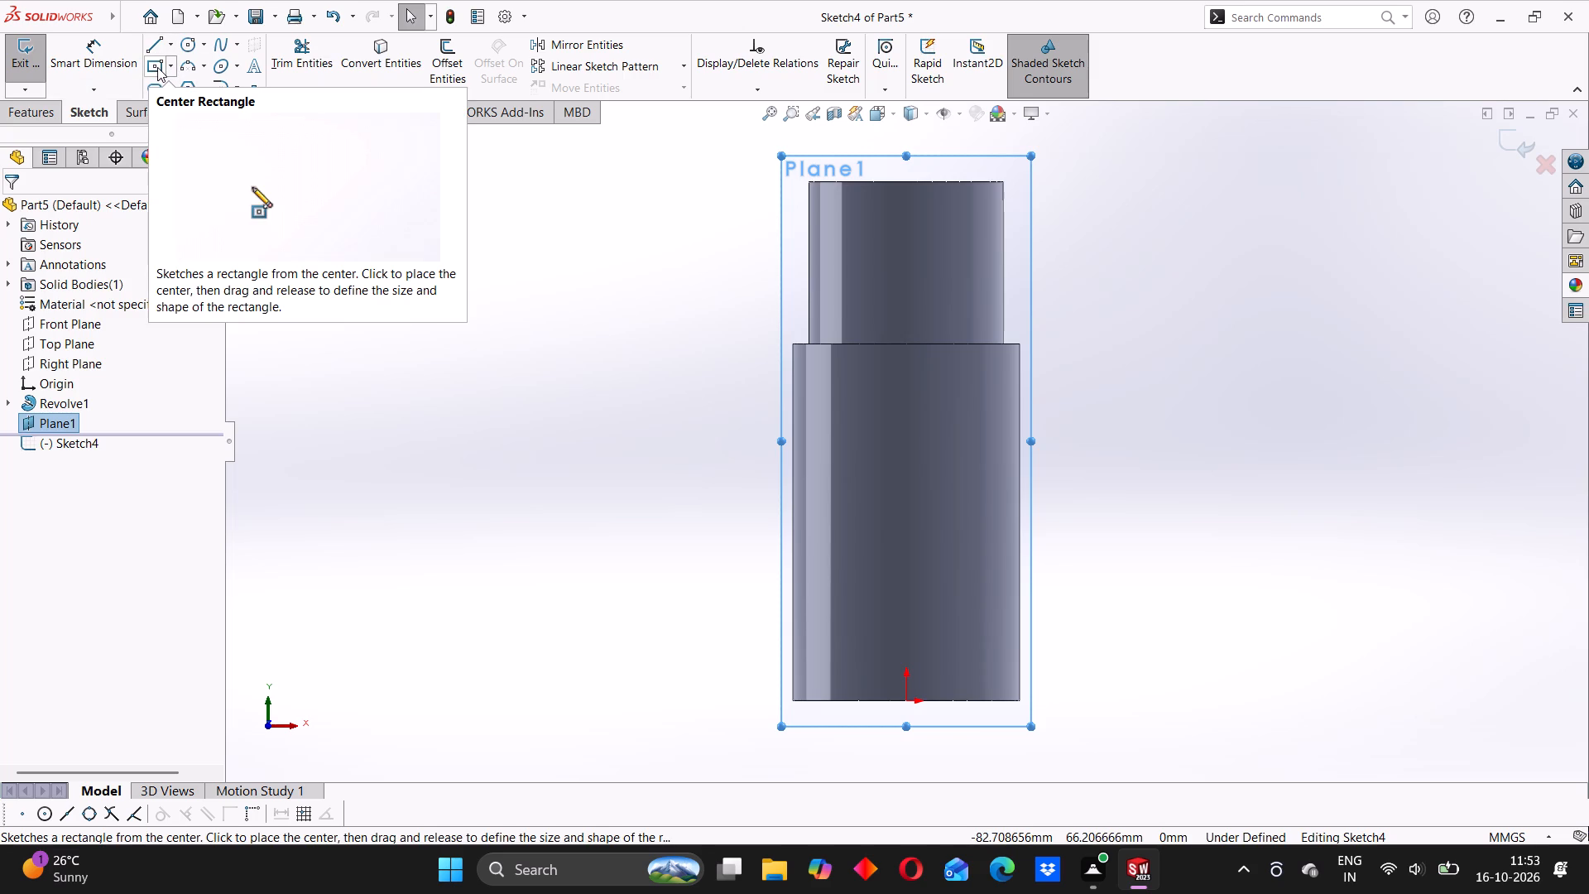
pyautogui.click(183, 50)
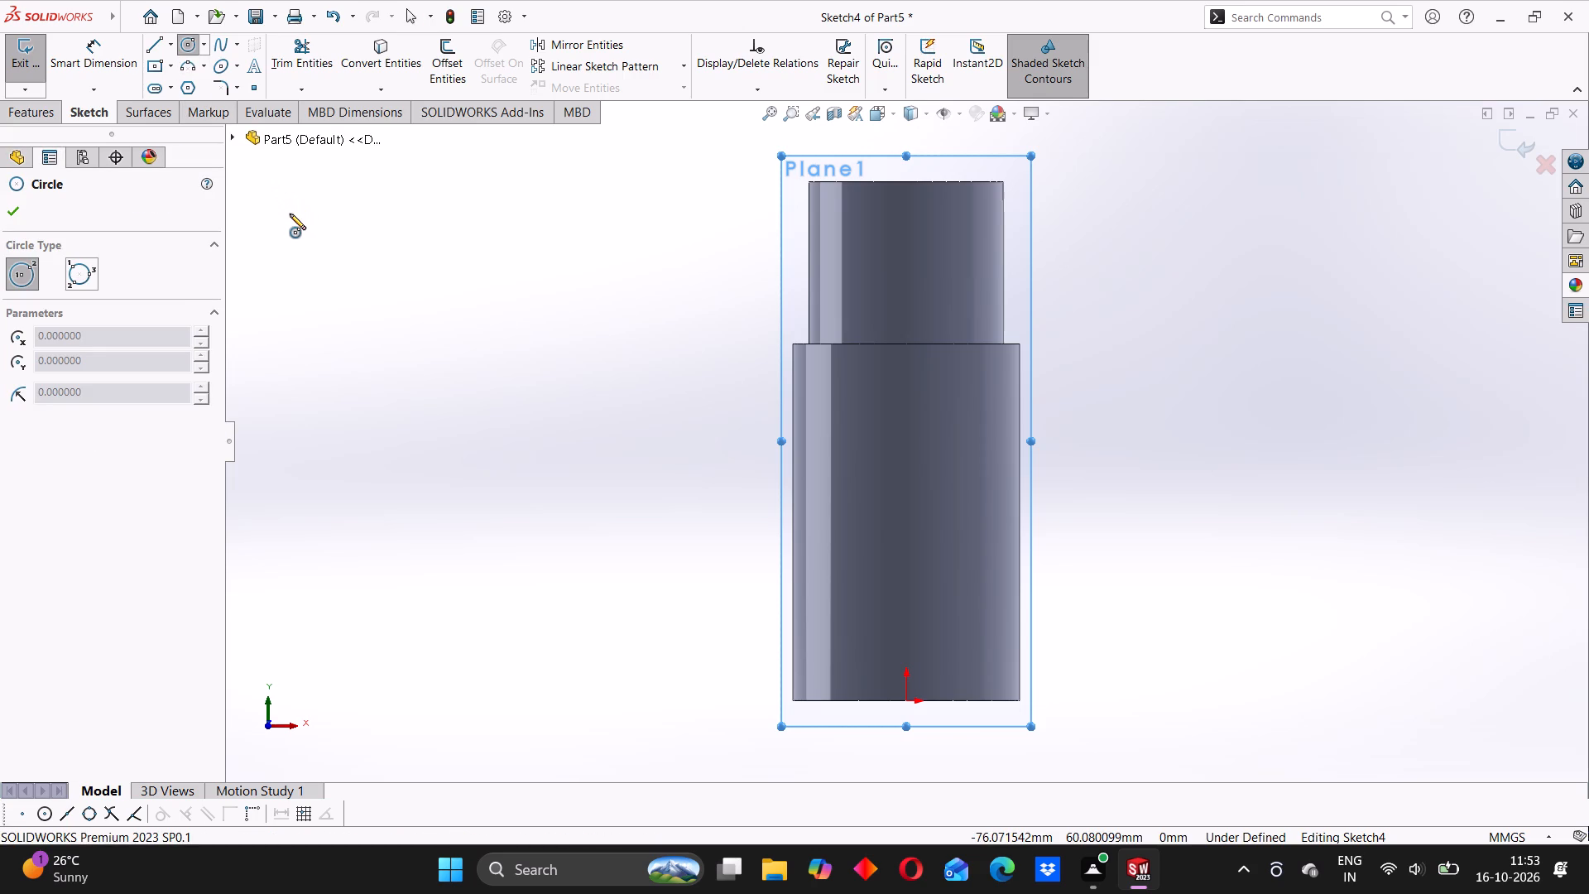
pyautogui.click(905, 470)
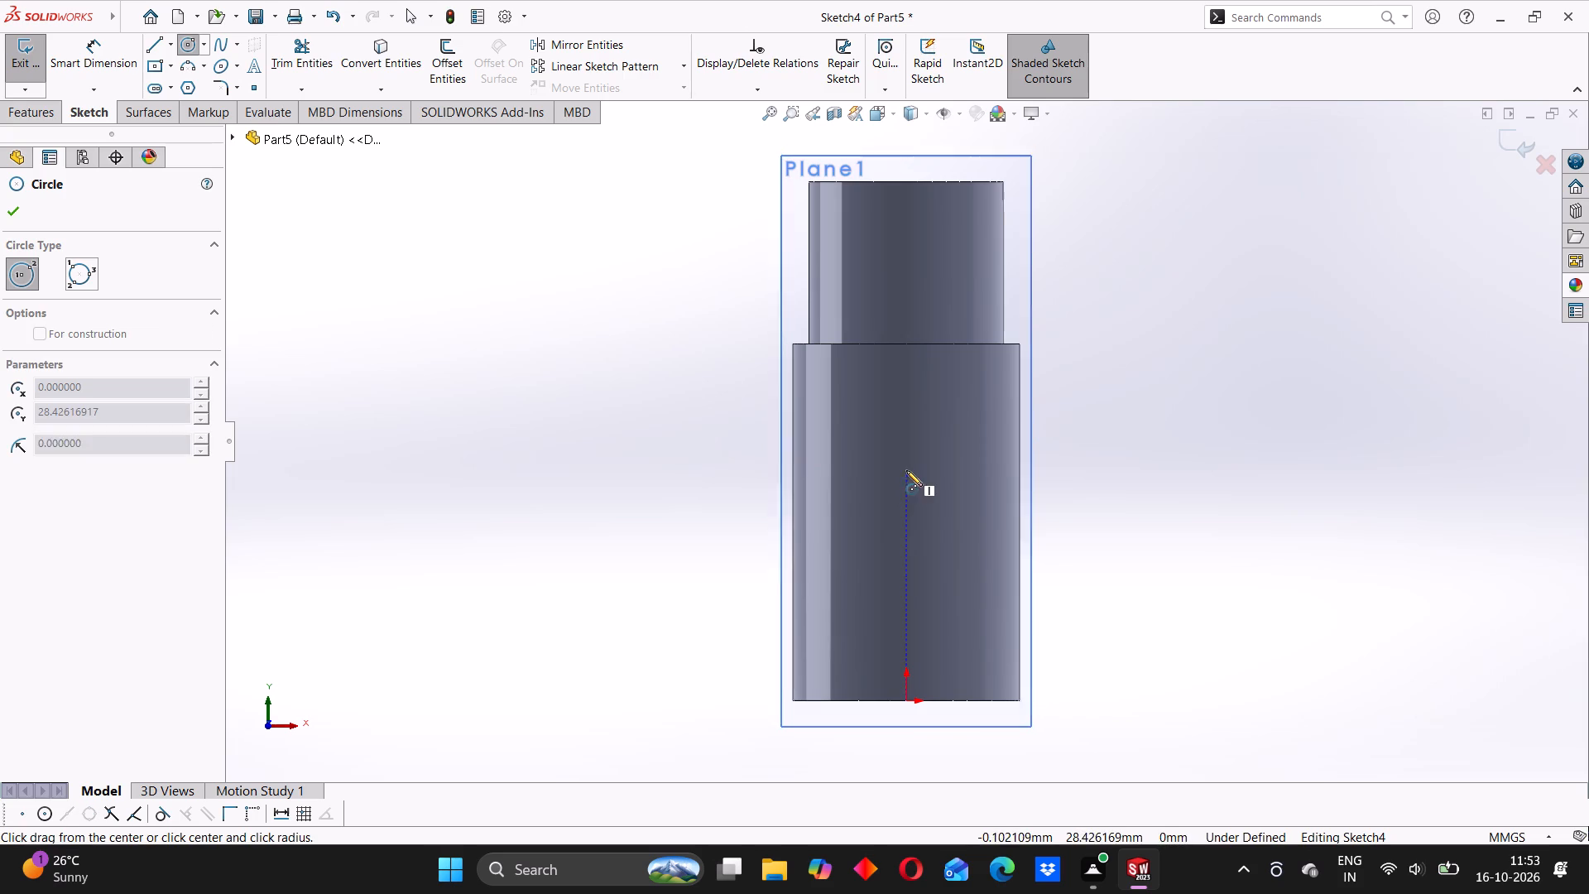
pyautogui.click(905, 375)
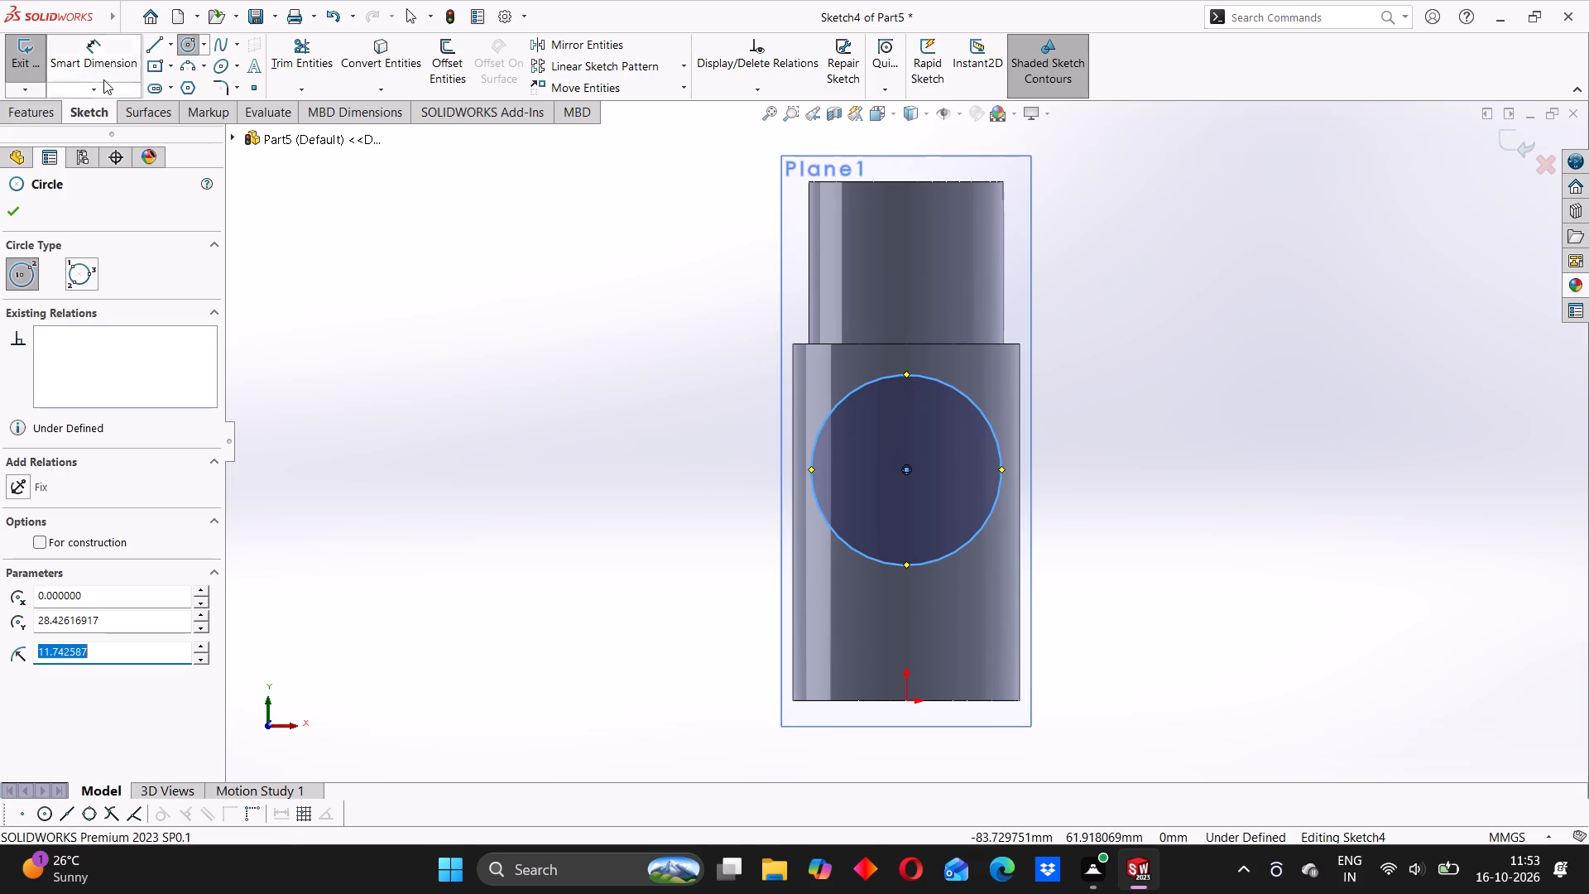
# Dimension the circle's diameter as 20 mm.
pyautogui.click(104, 77)
pyautogui.click(945, 381)
pyautogui.click(1135, 406)
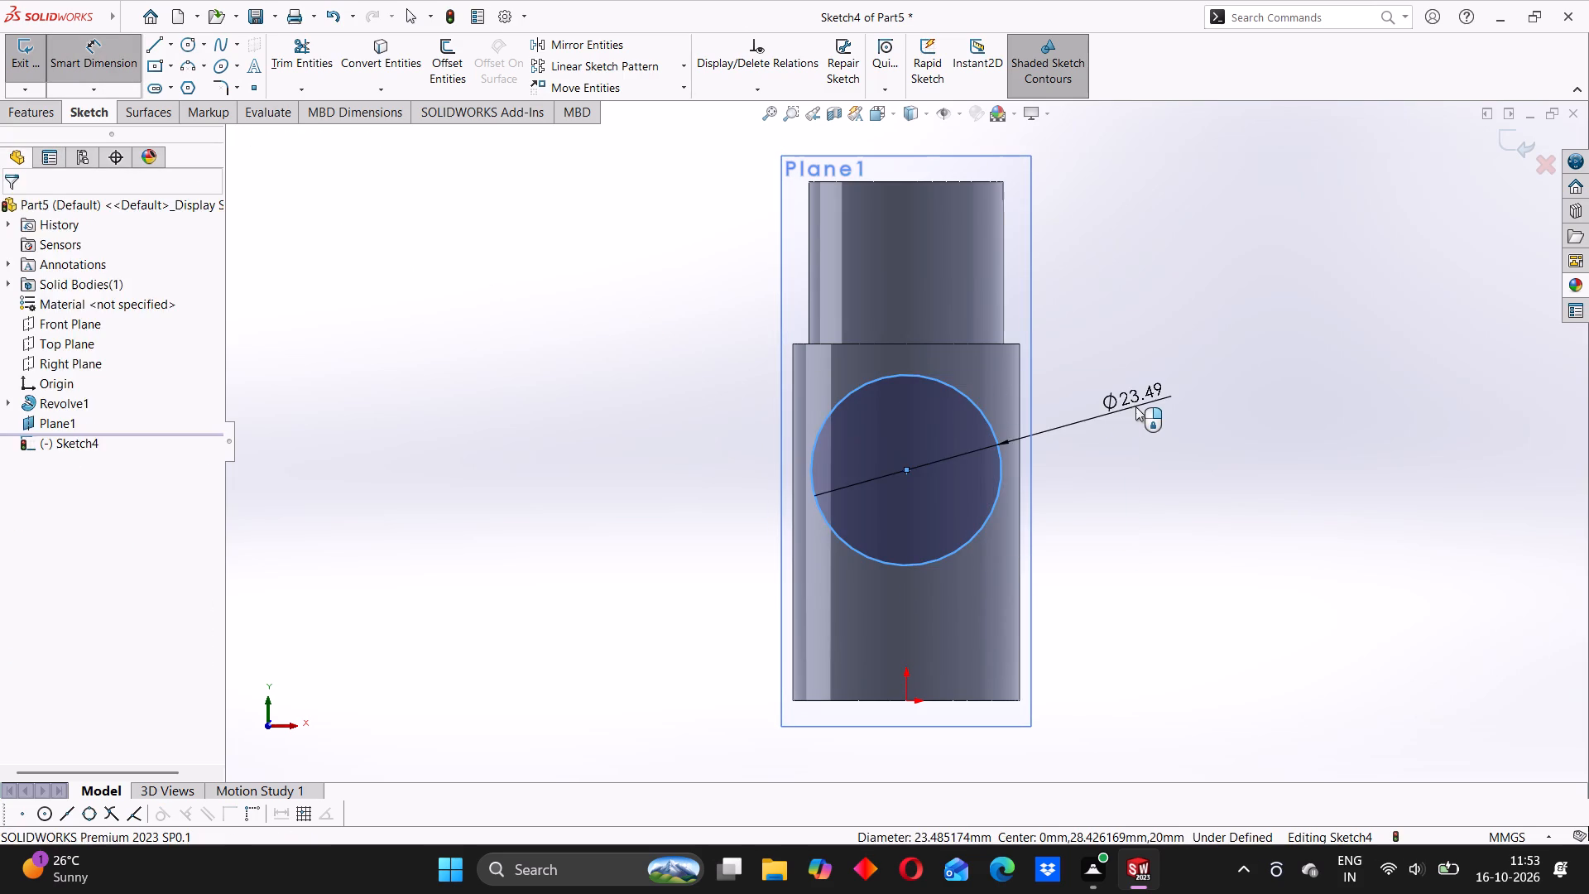
pyautogui.write('20')
pyautogui.press('Return')
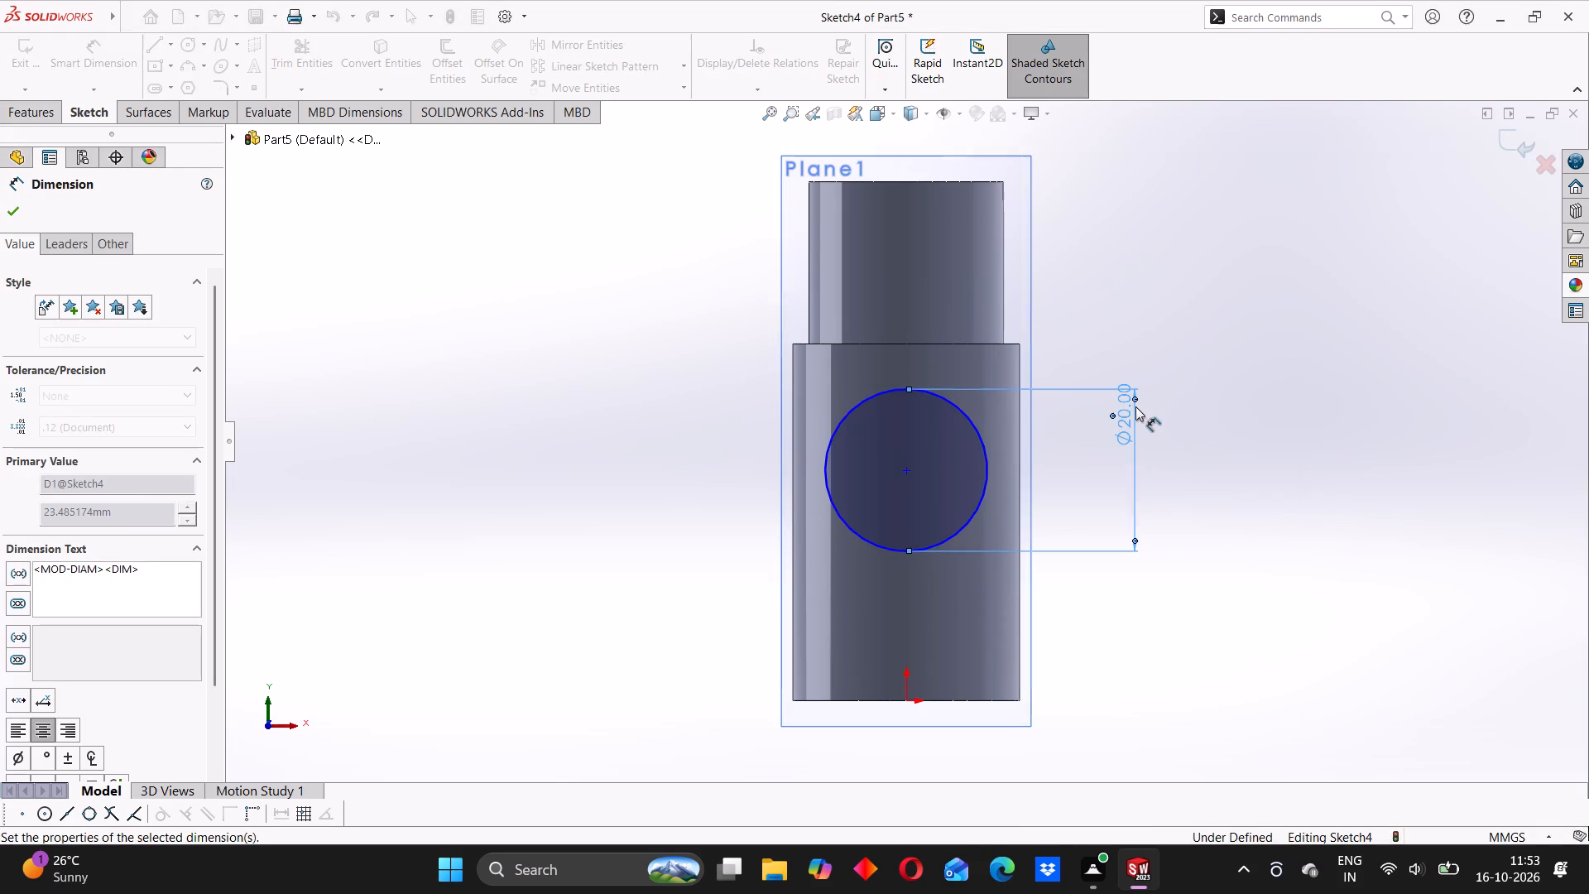
pyautogui.click(1248, 520)
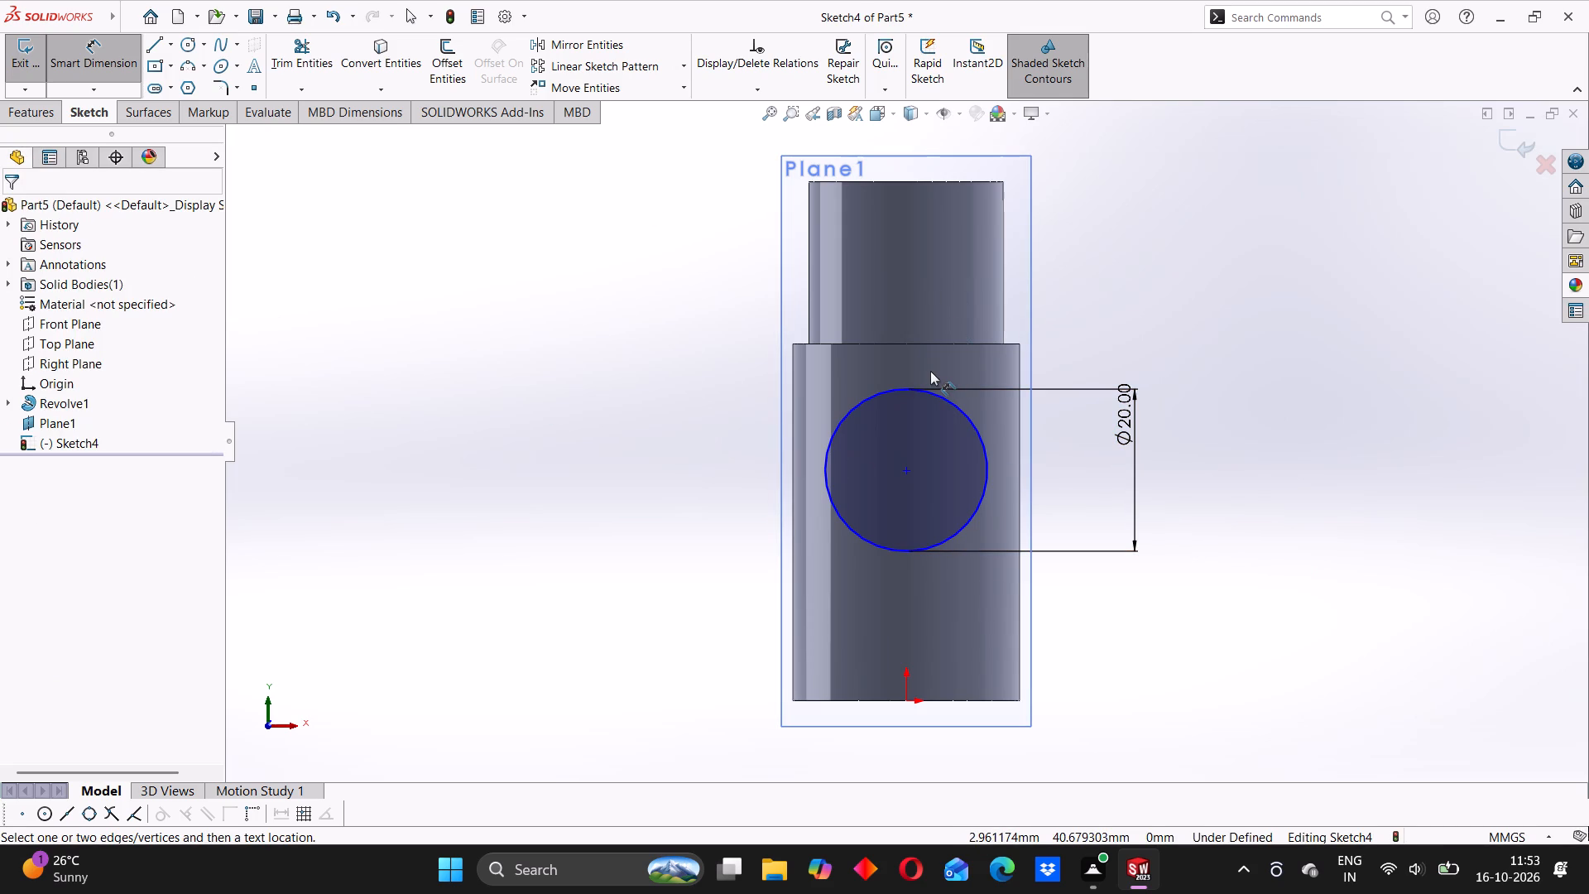
# Dimension the circle's center at 32 mm vertically above the origin.
pyautogui.click(910, 464)
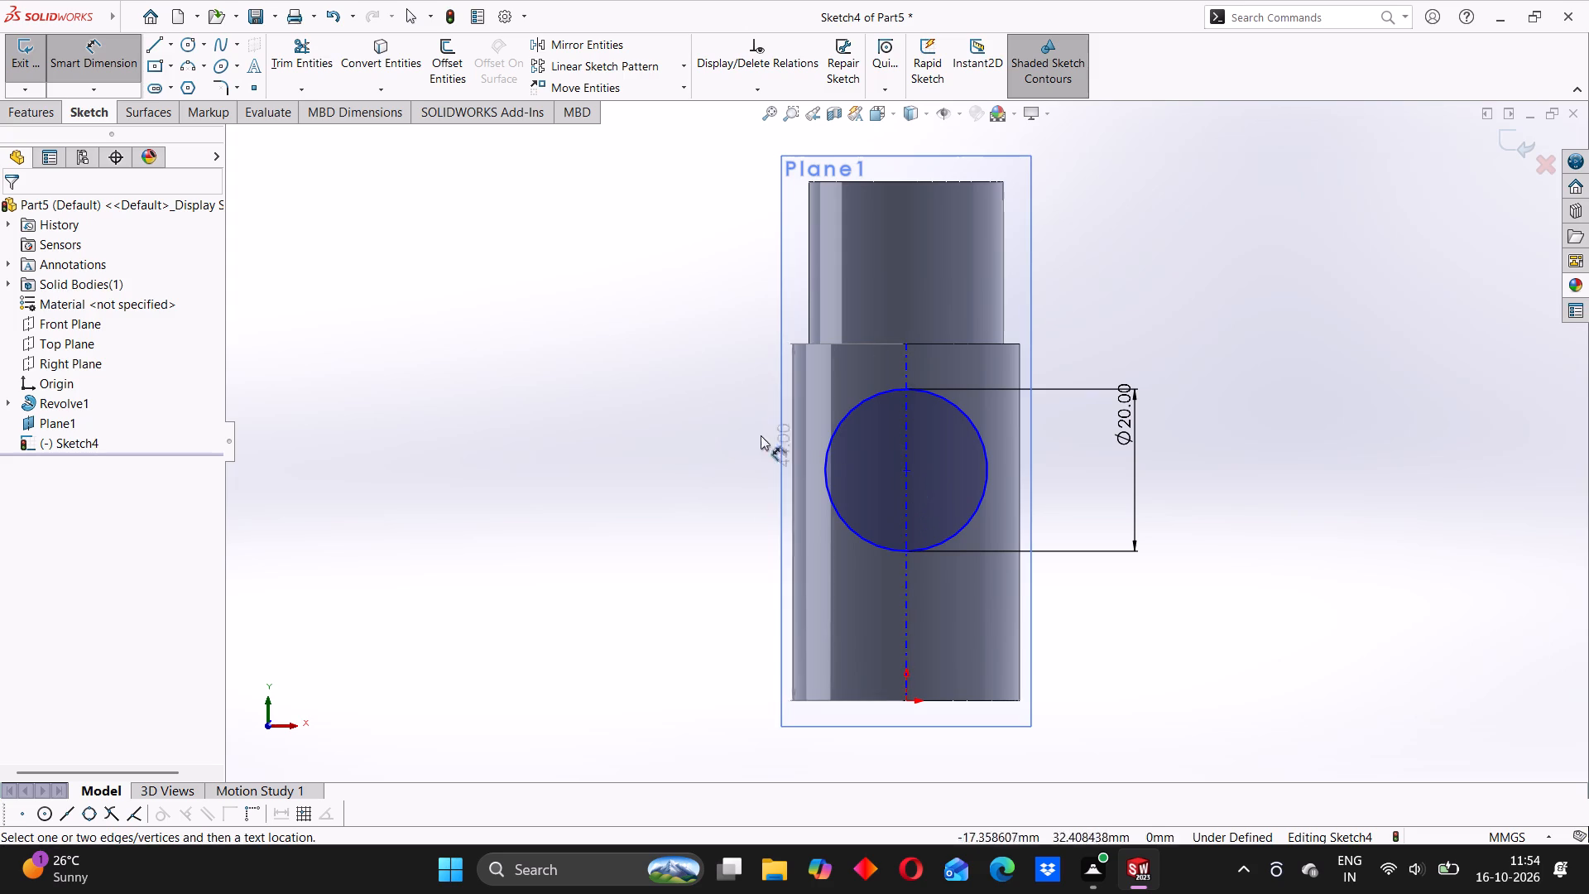
pyautogui.rightClick(600, 351)
pyautogui.click(123, 60)
pyautogui.click(73, 60)
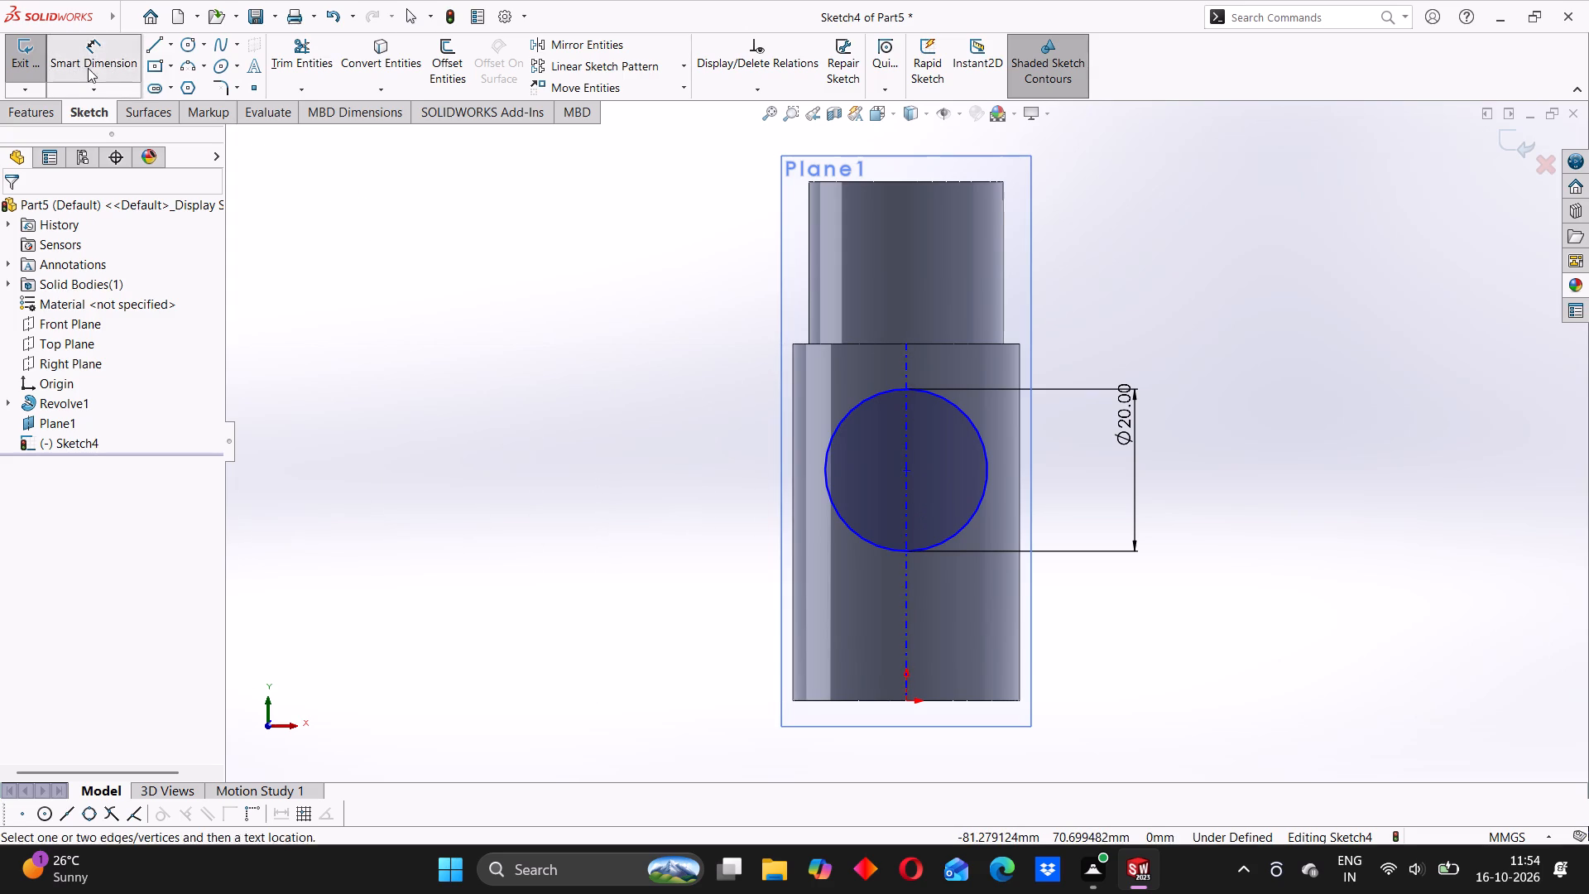
pyautogui.click(905, 469)
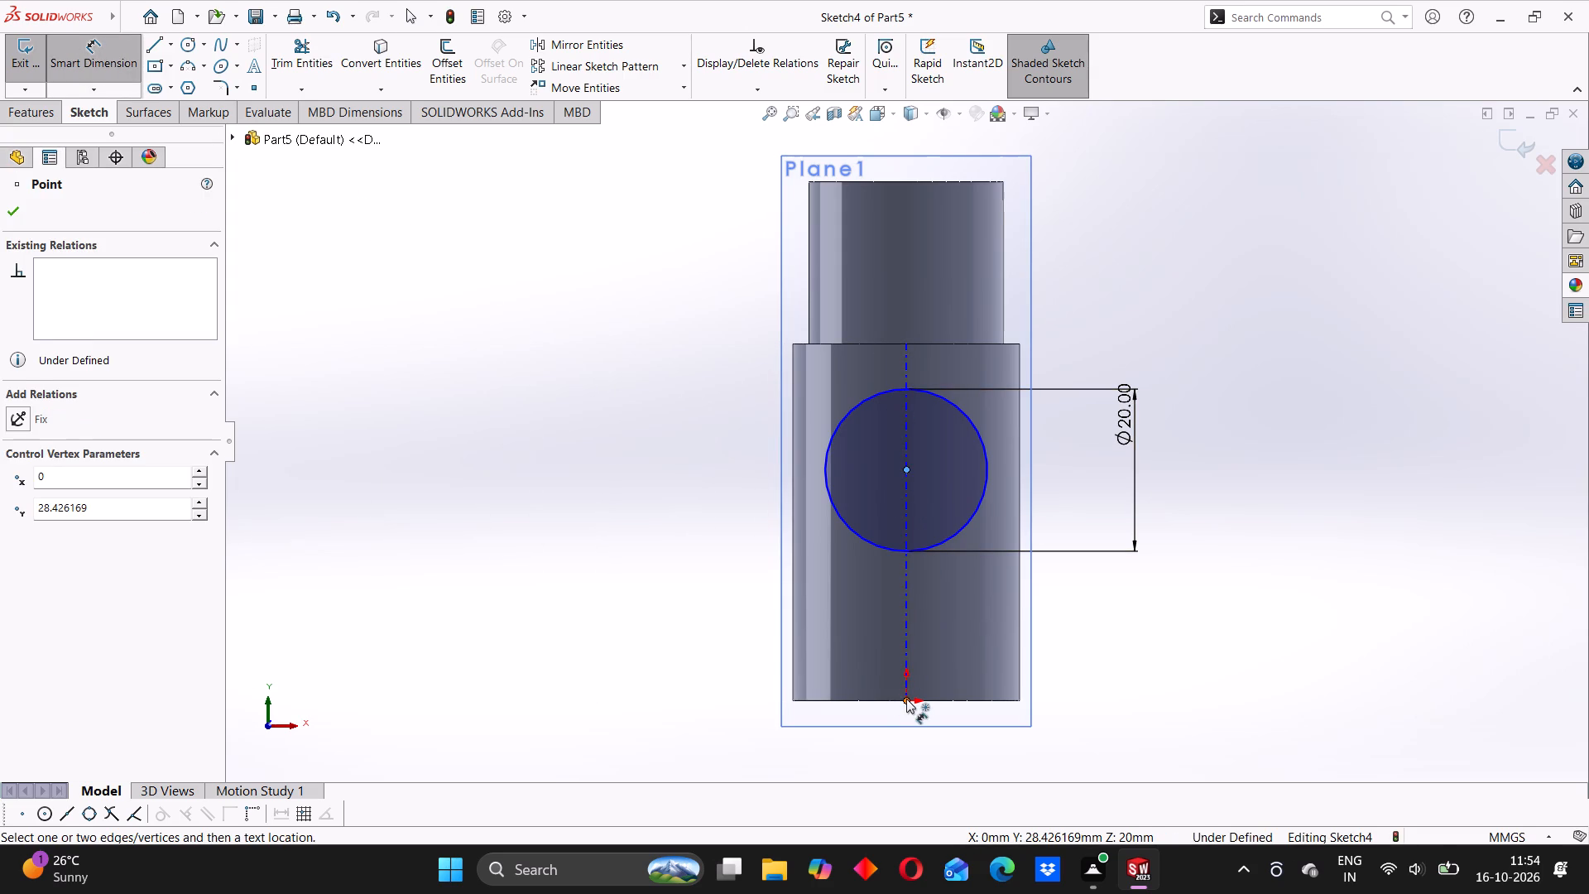
pyautogui.click(907, 699)
pyautogui.click(679, 595)
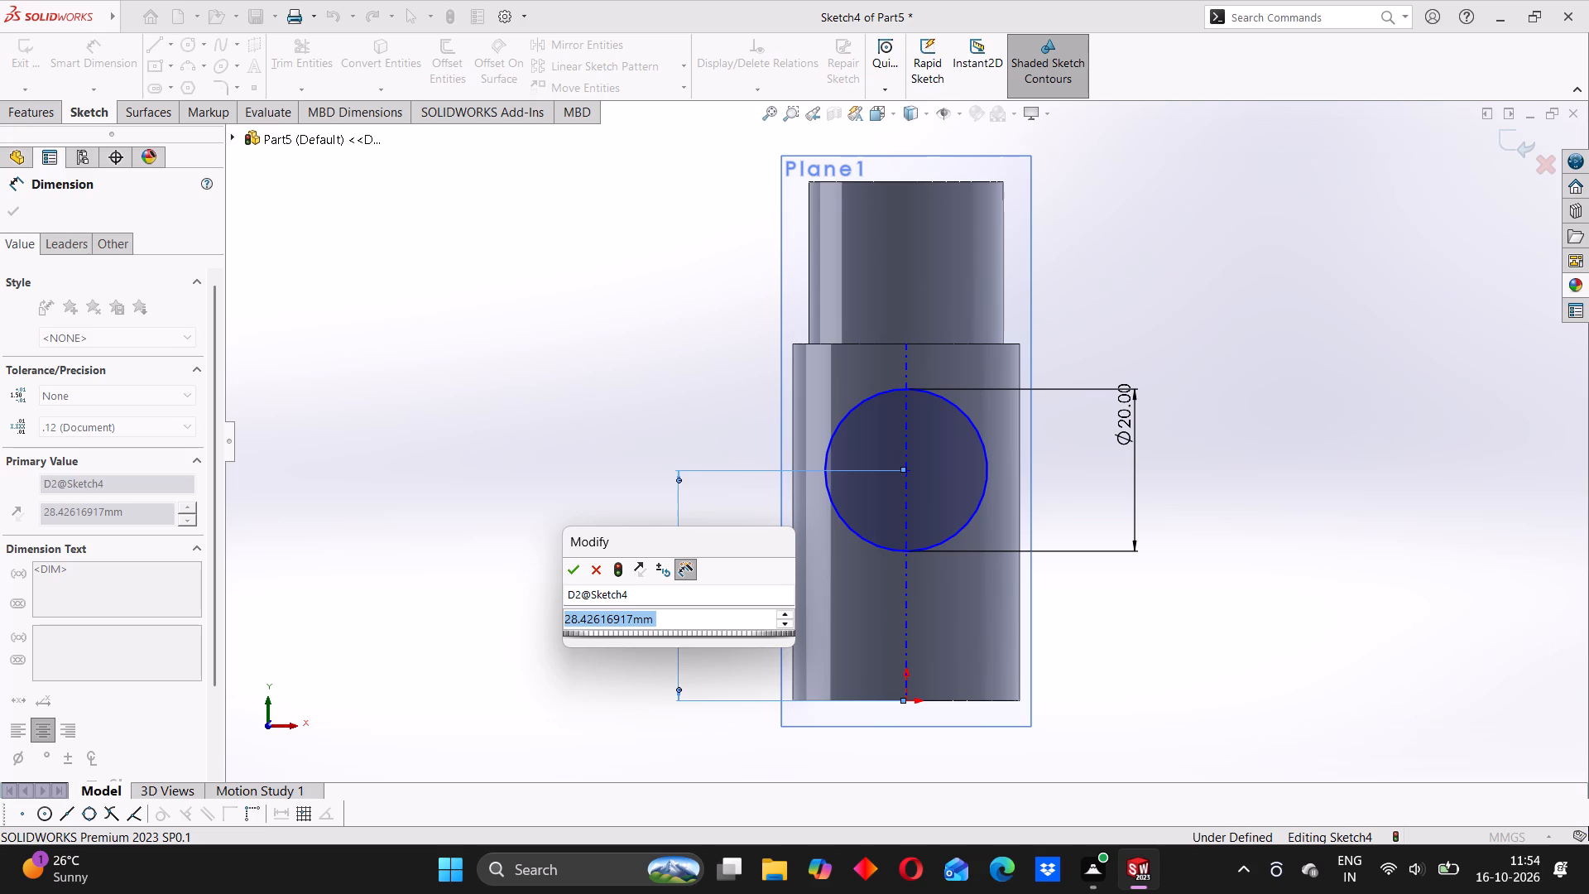
pyautogui.press('3')
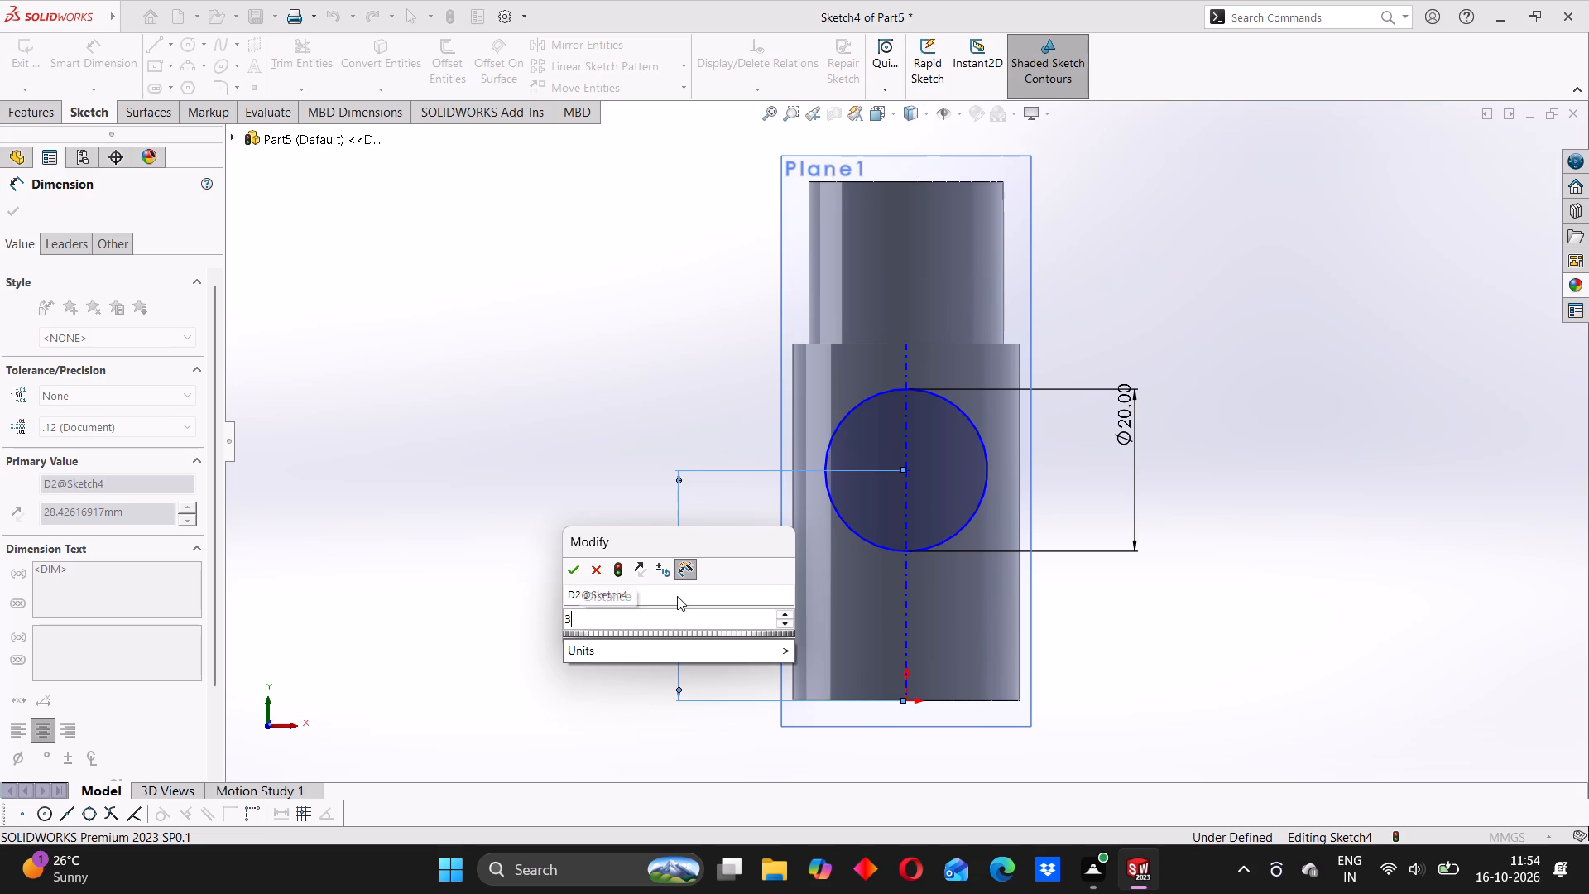
pyautogui.press('2')
pyautogui.press('Return')
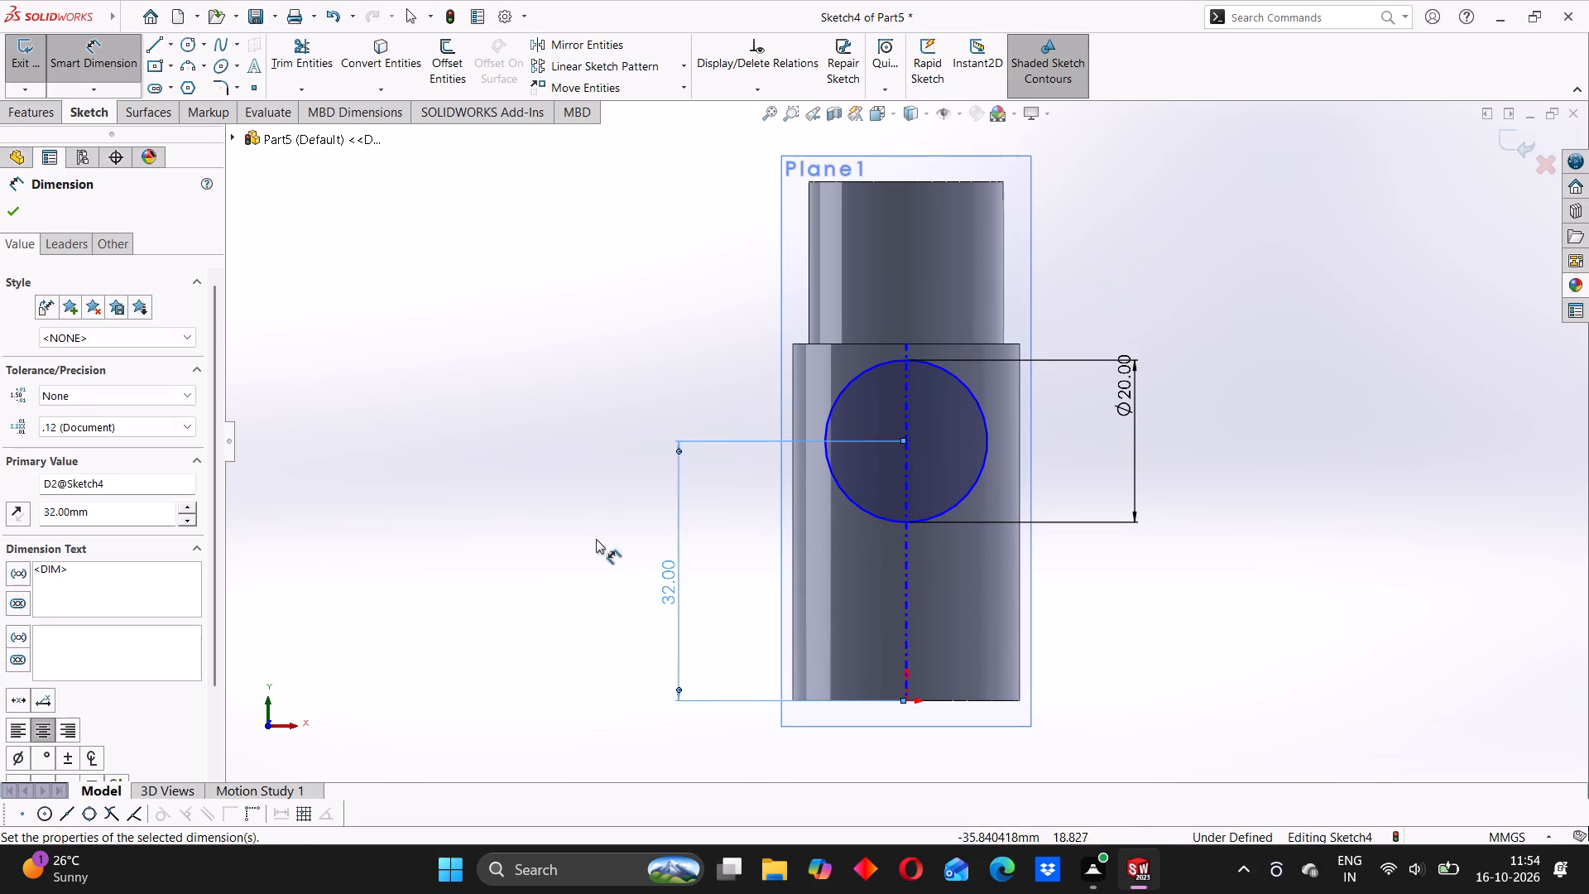
pyautogui.click(586, 535)
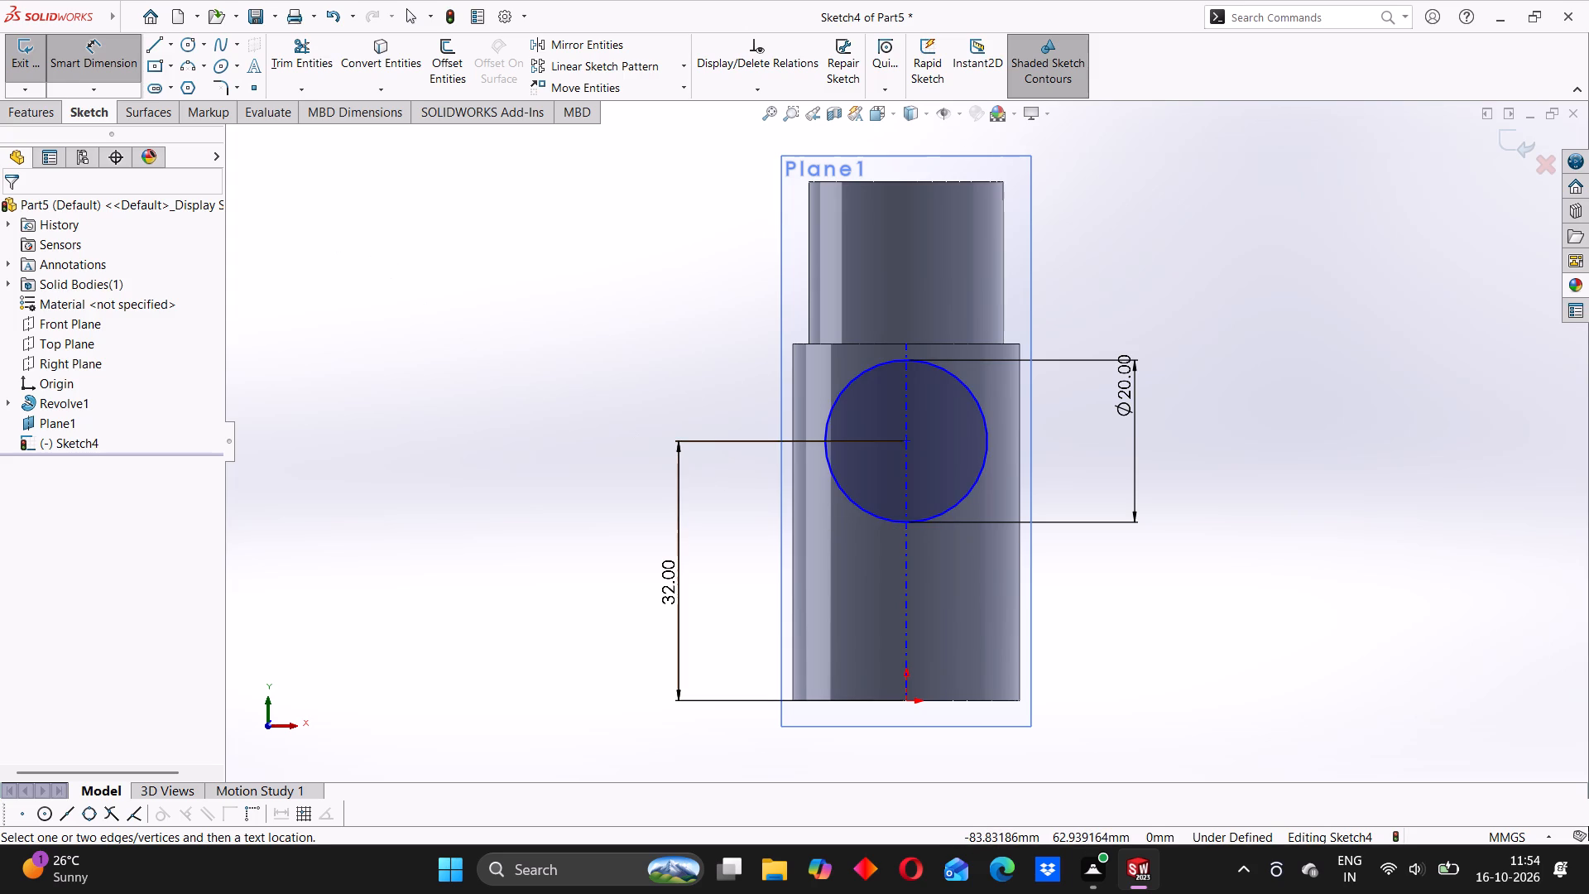
pyautogui.click(79, 60)
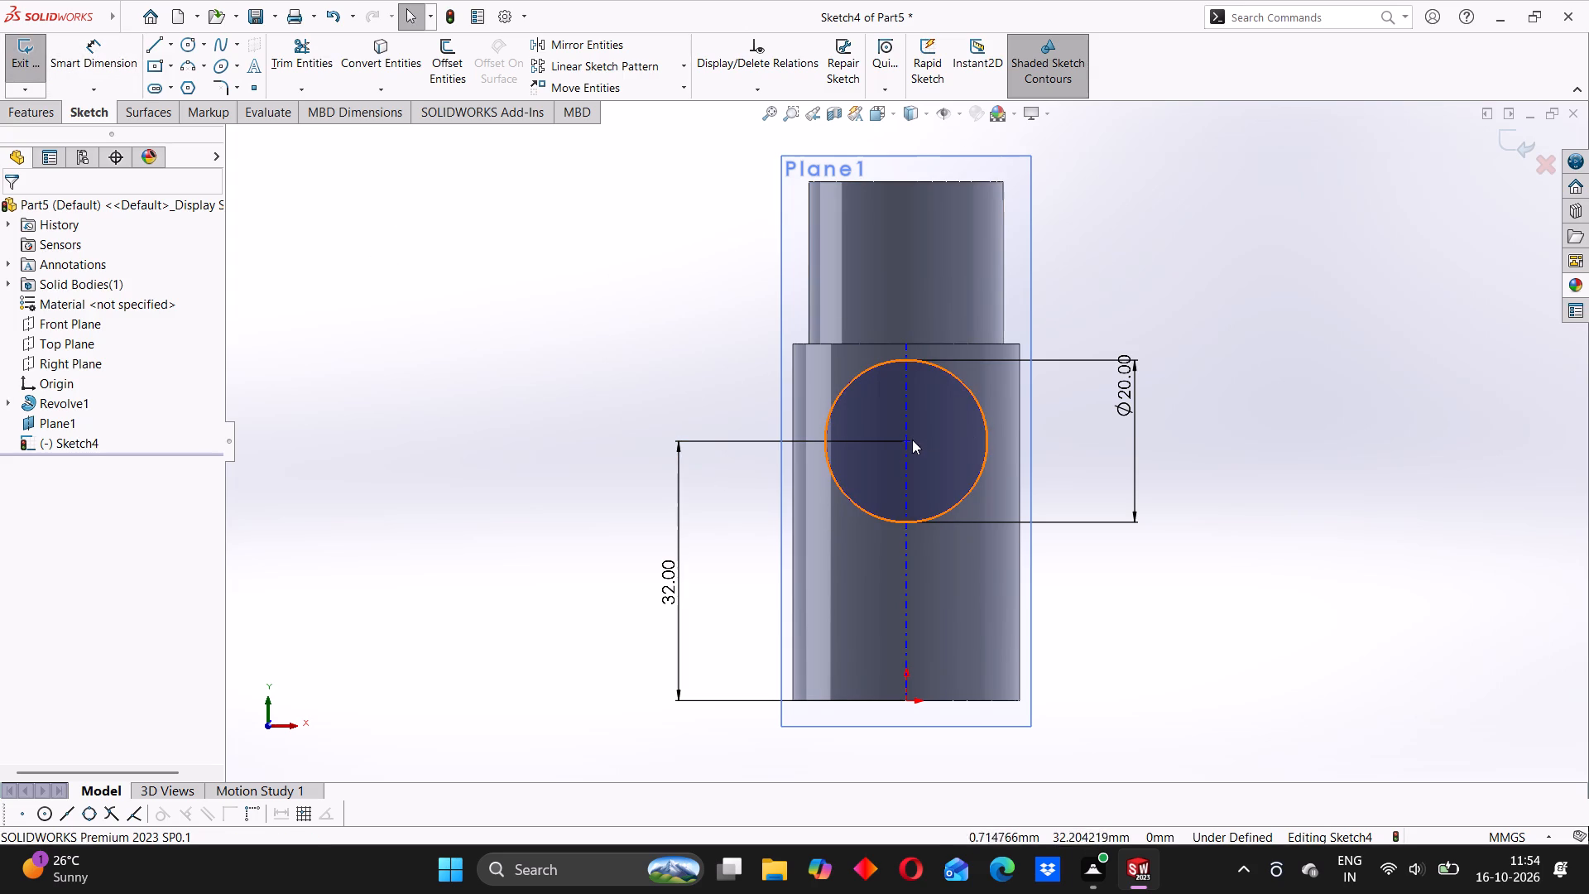
# Add a vertical relation between the circle's center and the origin.
pyautogui.click(910, 441)
pyautogui.keyDown('ctrl'); pyautogui.click(907, 700); pyautogui.keyUp('ctrl')
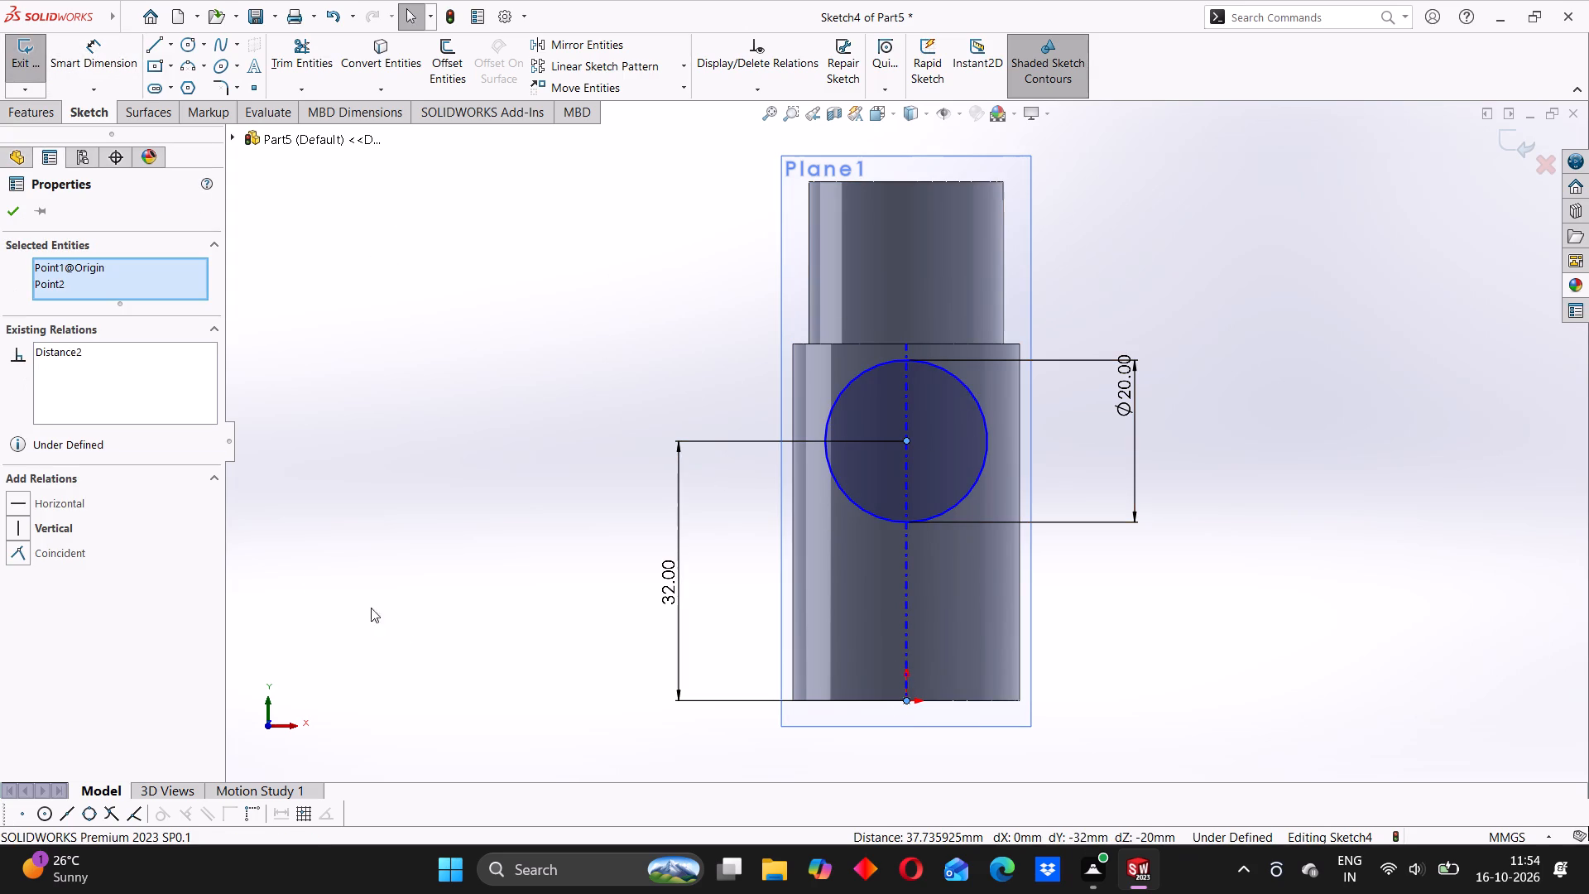
pyautogui.click(21, 529)
pyautogui.click(12, 213)
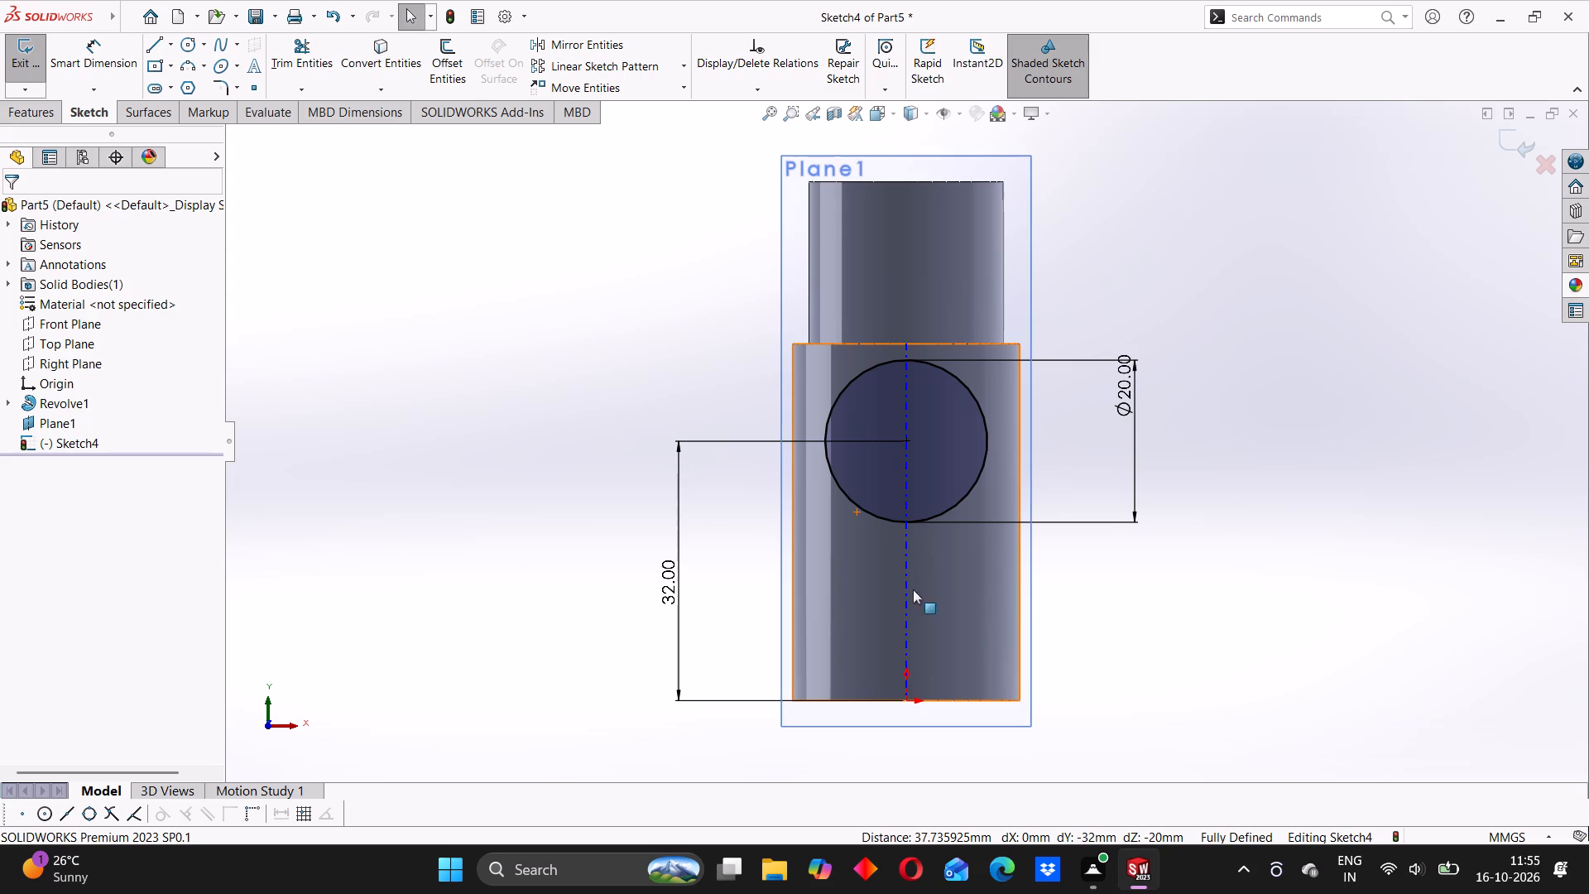
# Start a boss extrusion of the 20 mm circle, reversed toward the cylinder with the Up To Next end condition.
pyautogui.moveTo(1017, 560); pyautogui.dragTo(820, 559, button='middle')
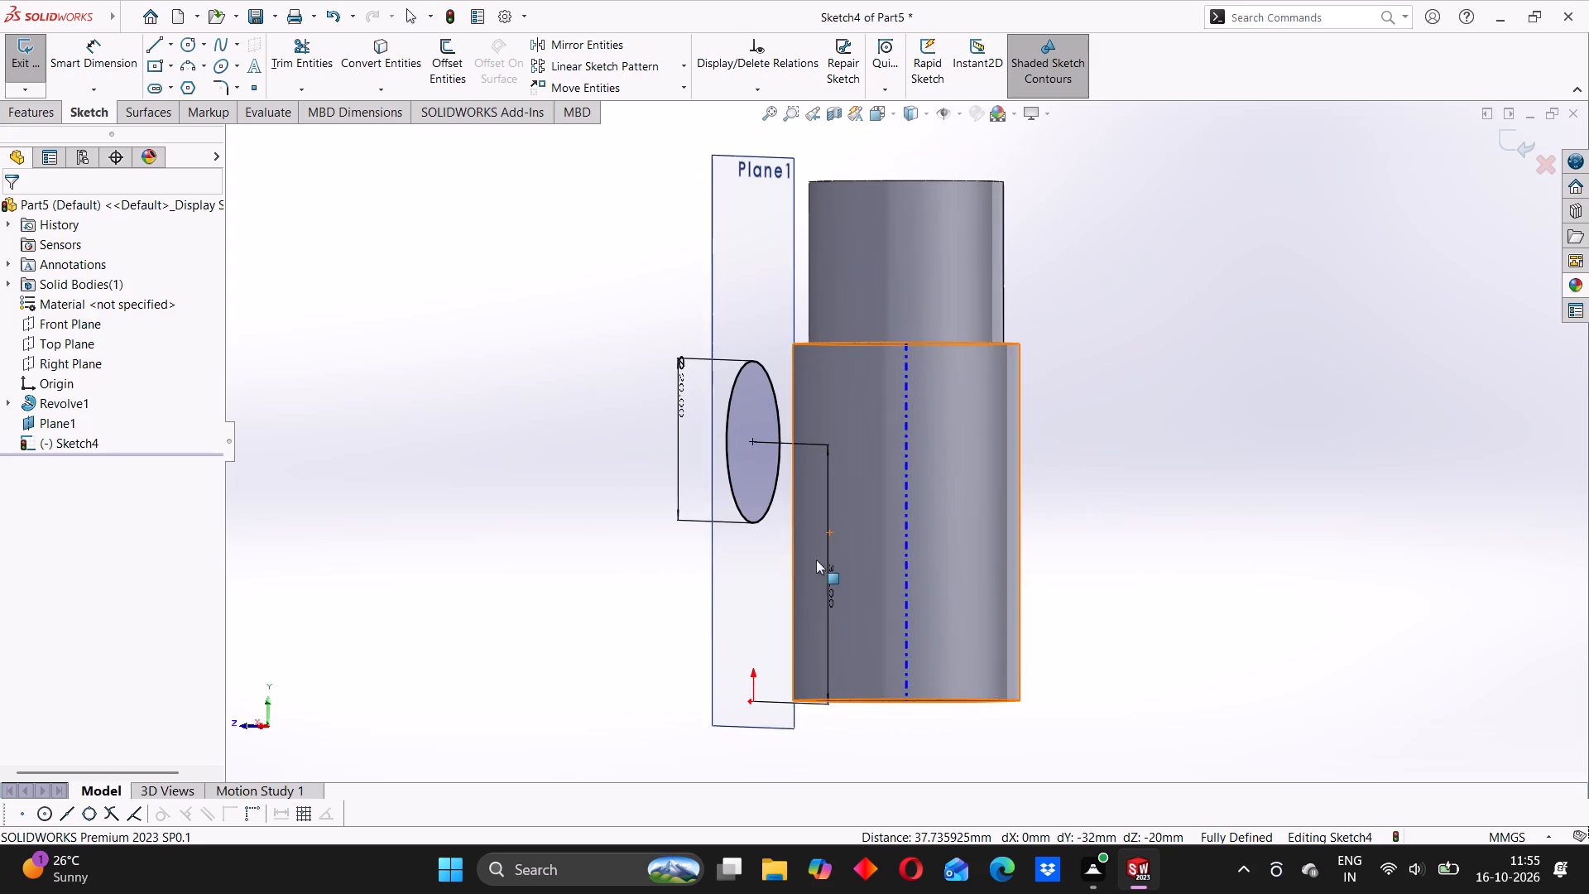
pyautogui.click(26, 113)
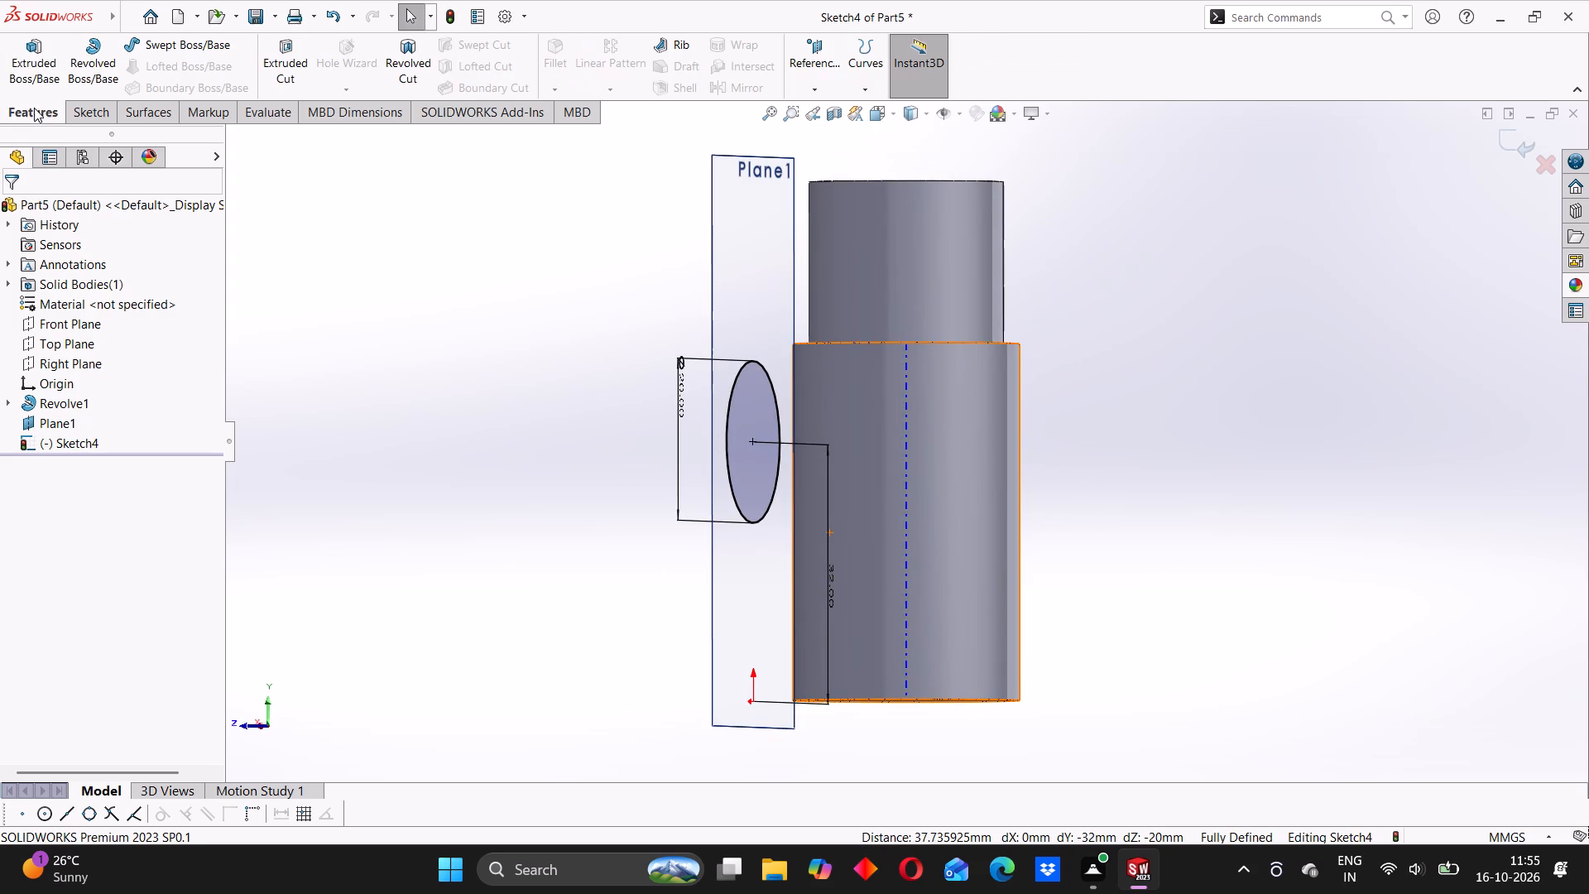
pyautogui.click(37, 59)
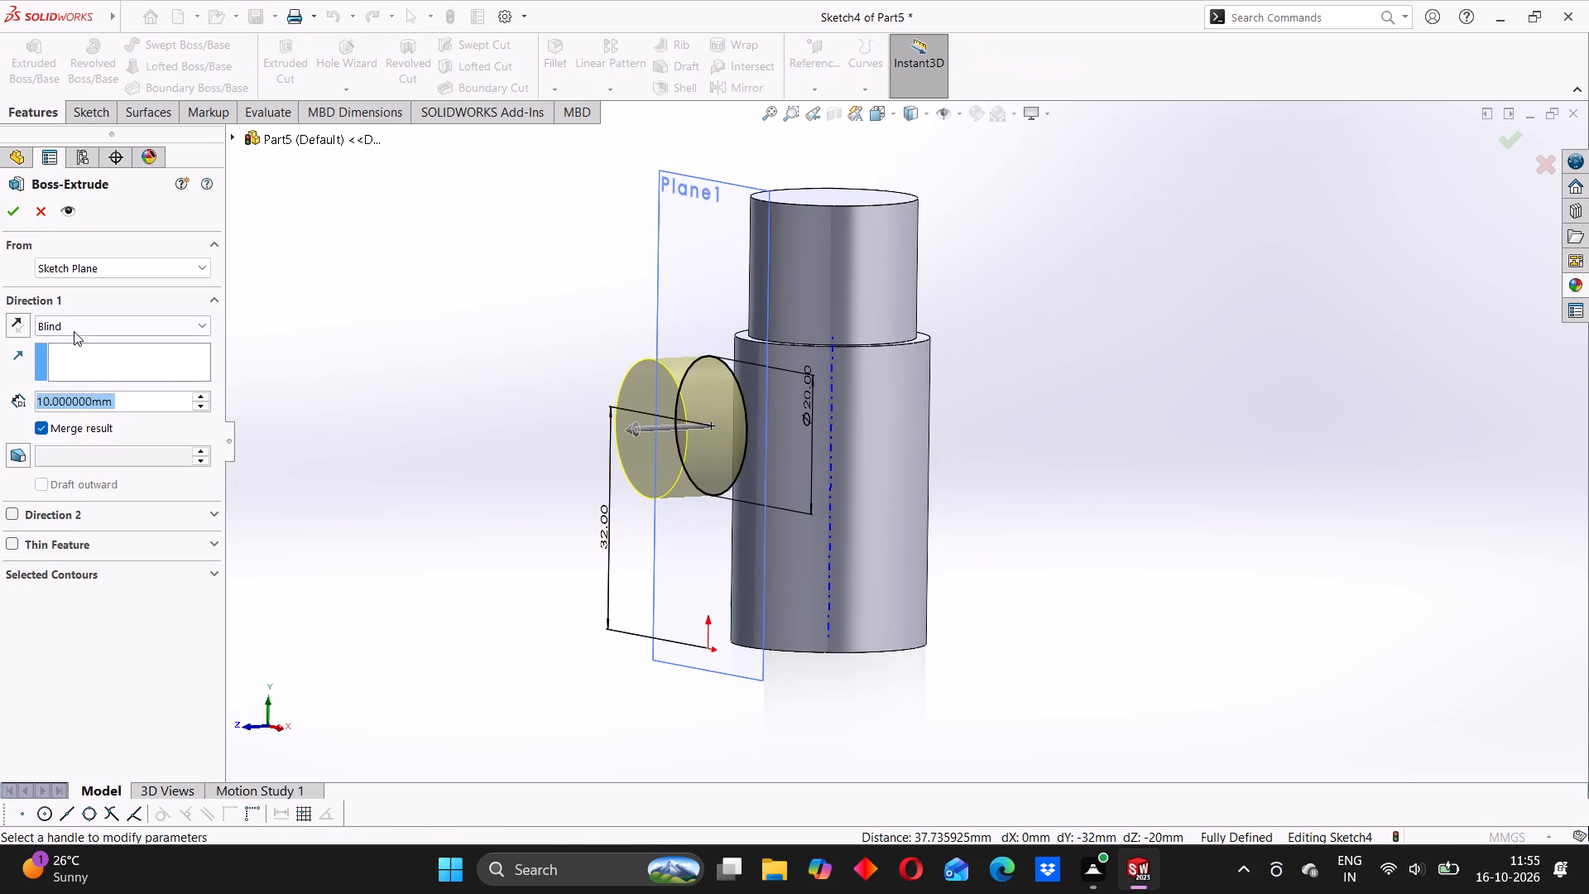
pyautogui.click(78, 325)
pyautogui.click(454, 325)
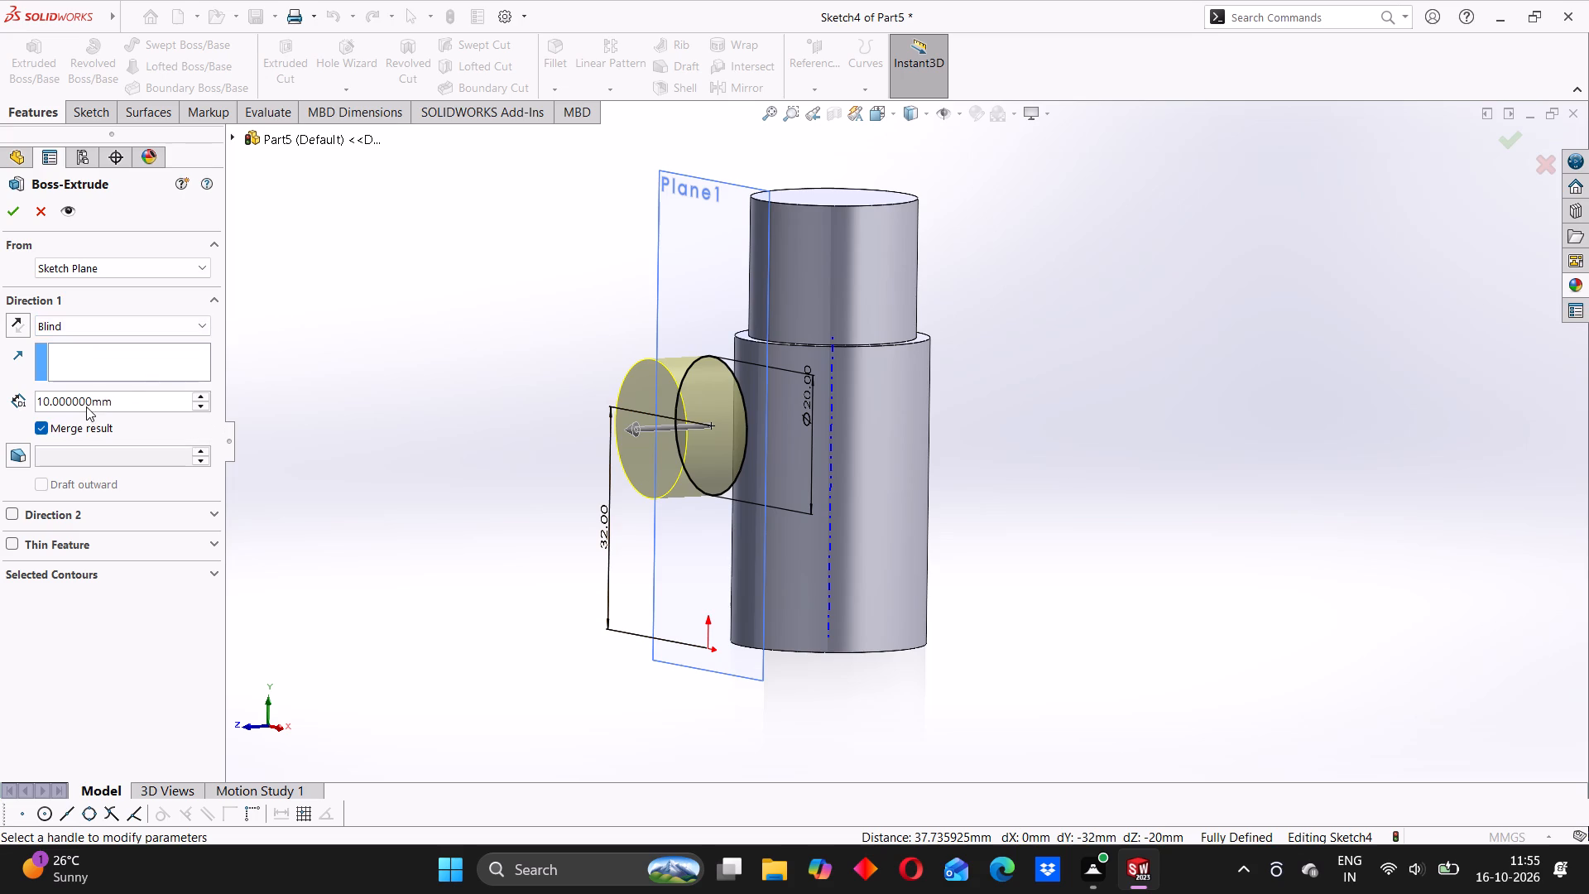
pyautogui.click(22, 325)
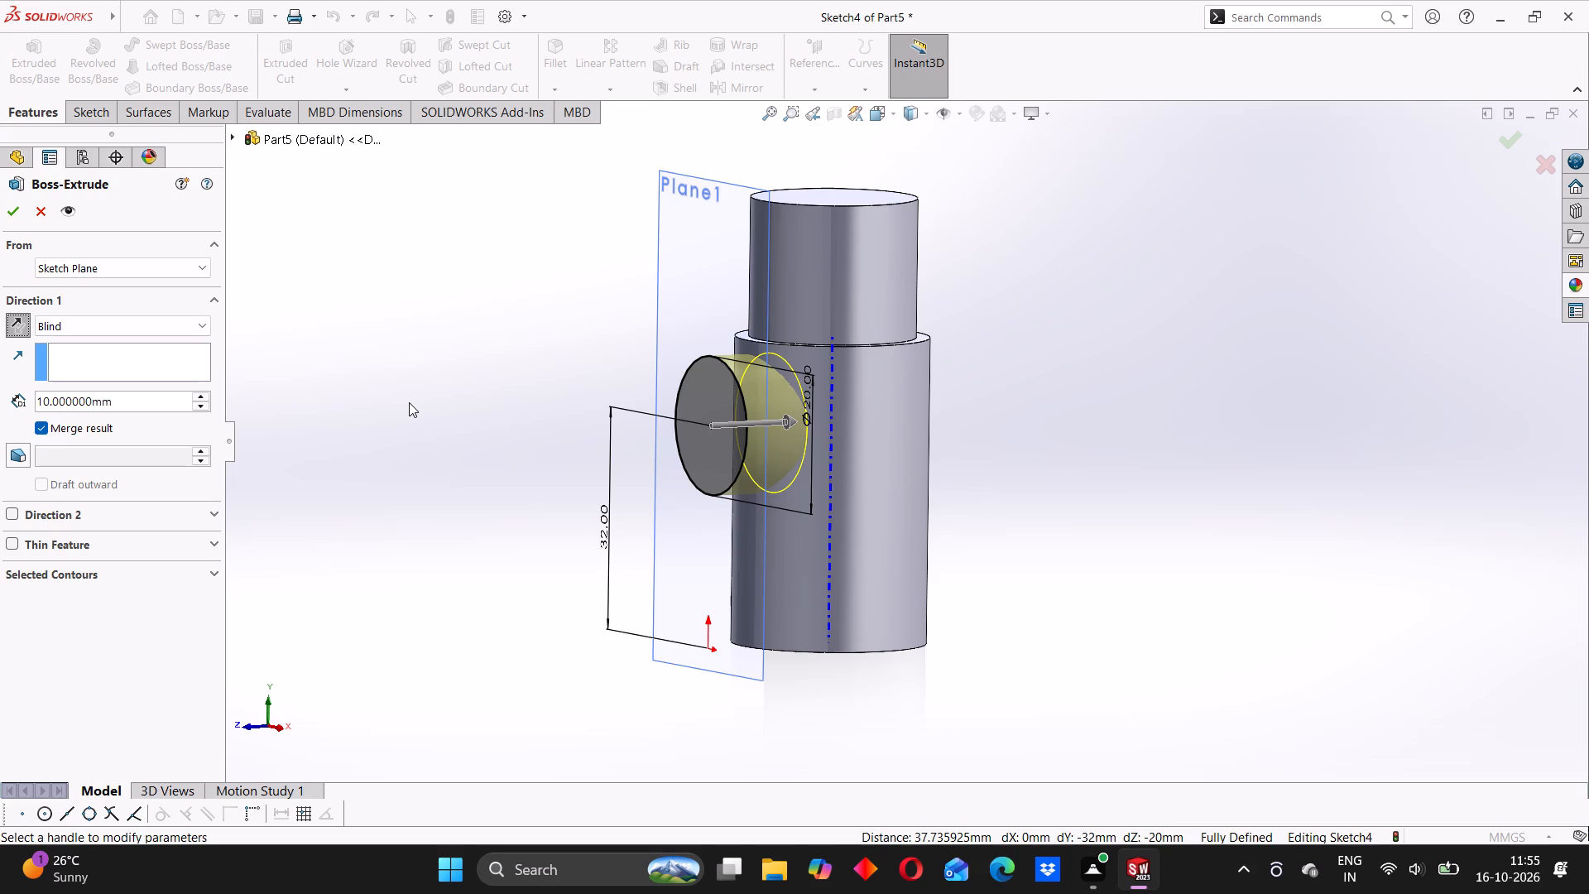
pyautogui.middleClick(1020, 497)
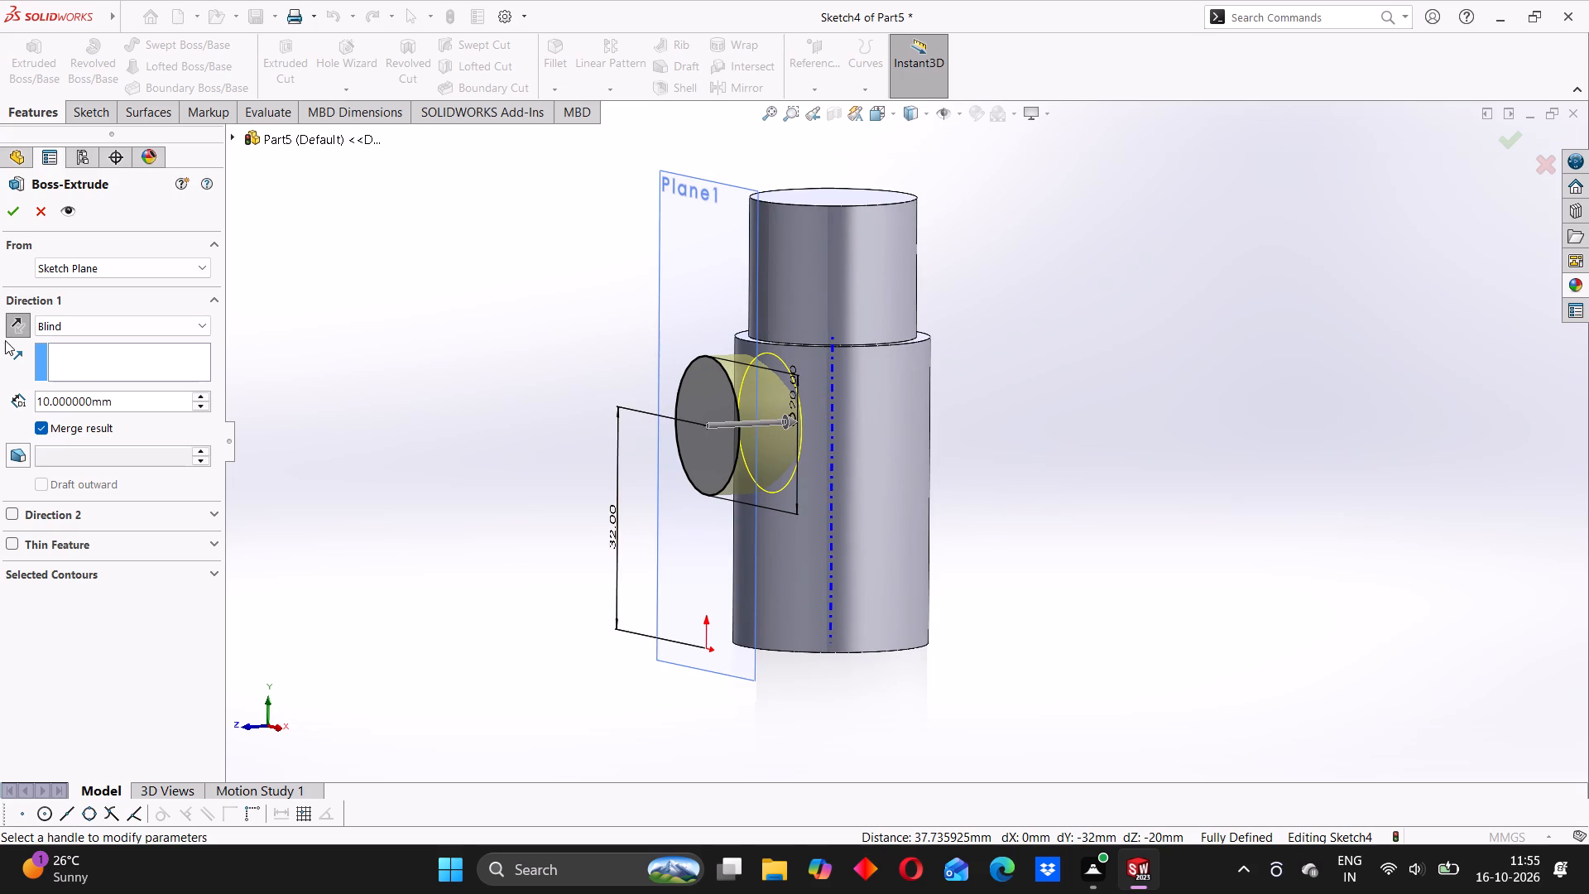
pyautogui.click(88, 324)
pyautogui.click(71, 372)
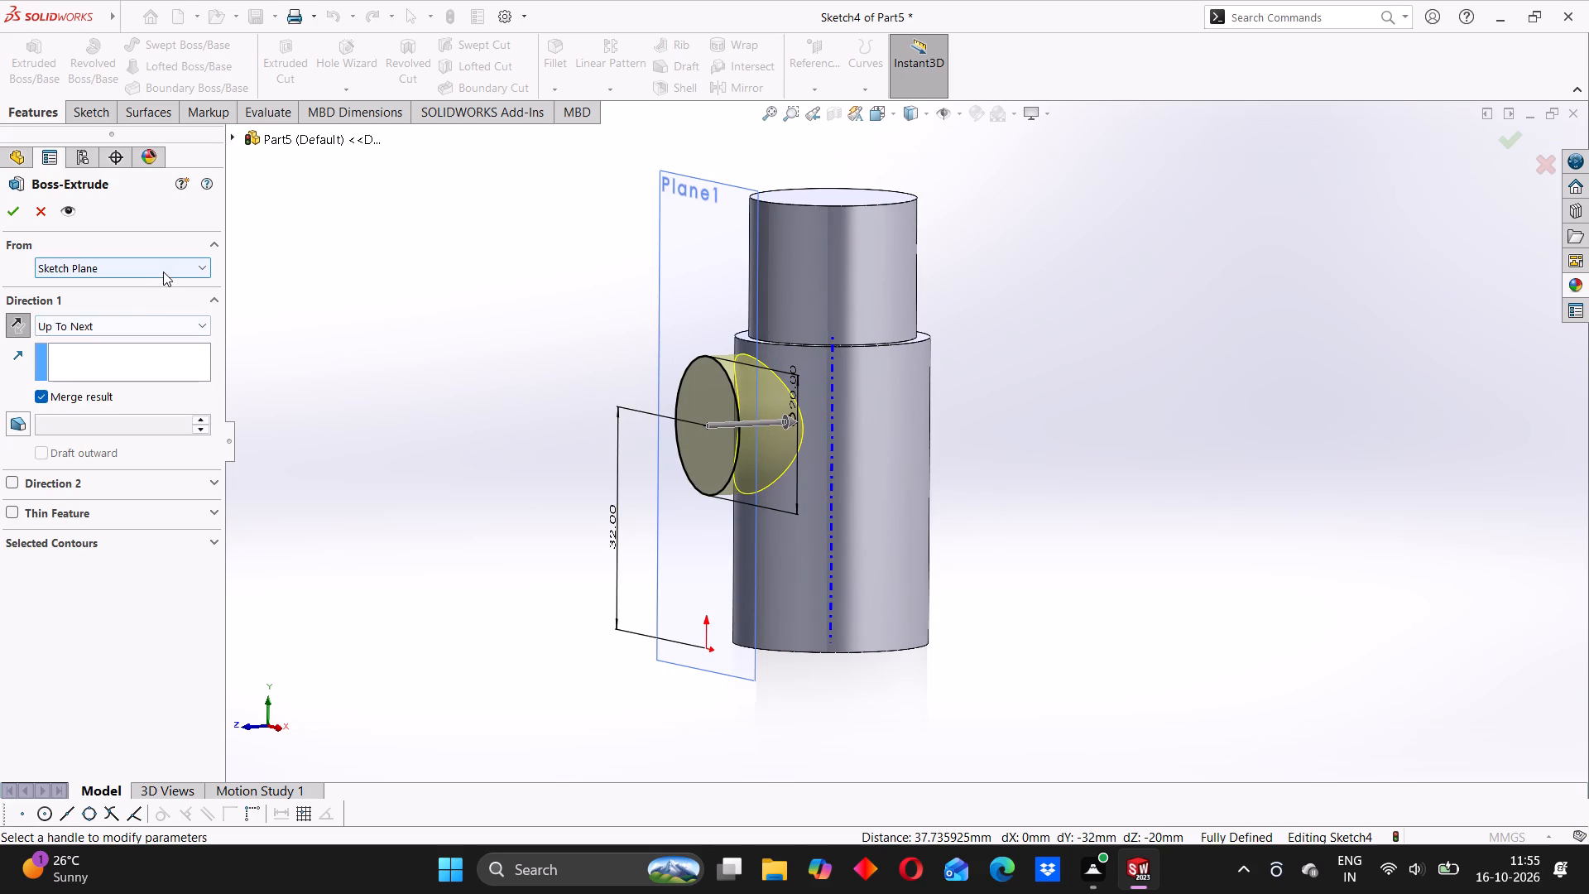
# Set the extrusion to start from the larger cylinder's outer face, with a Blind end condition.
pyautogui.click(163, 271)
pyautogui.click(69, 297)
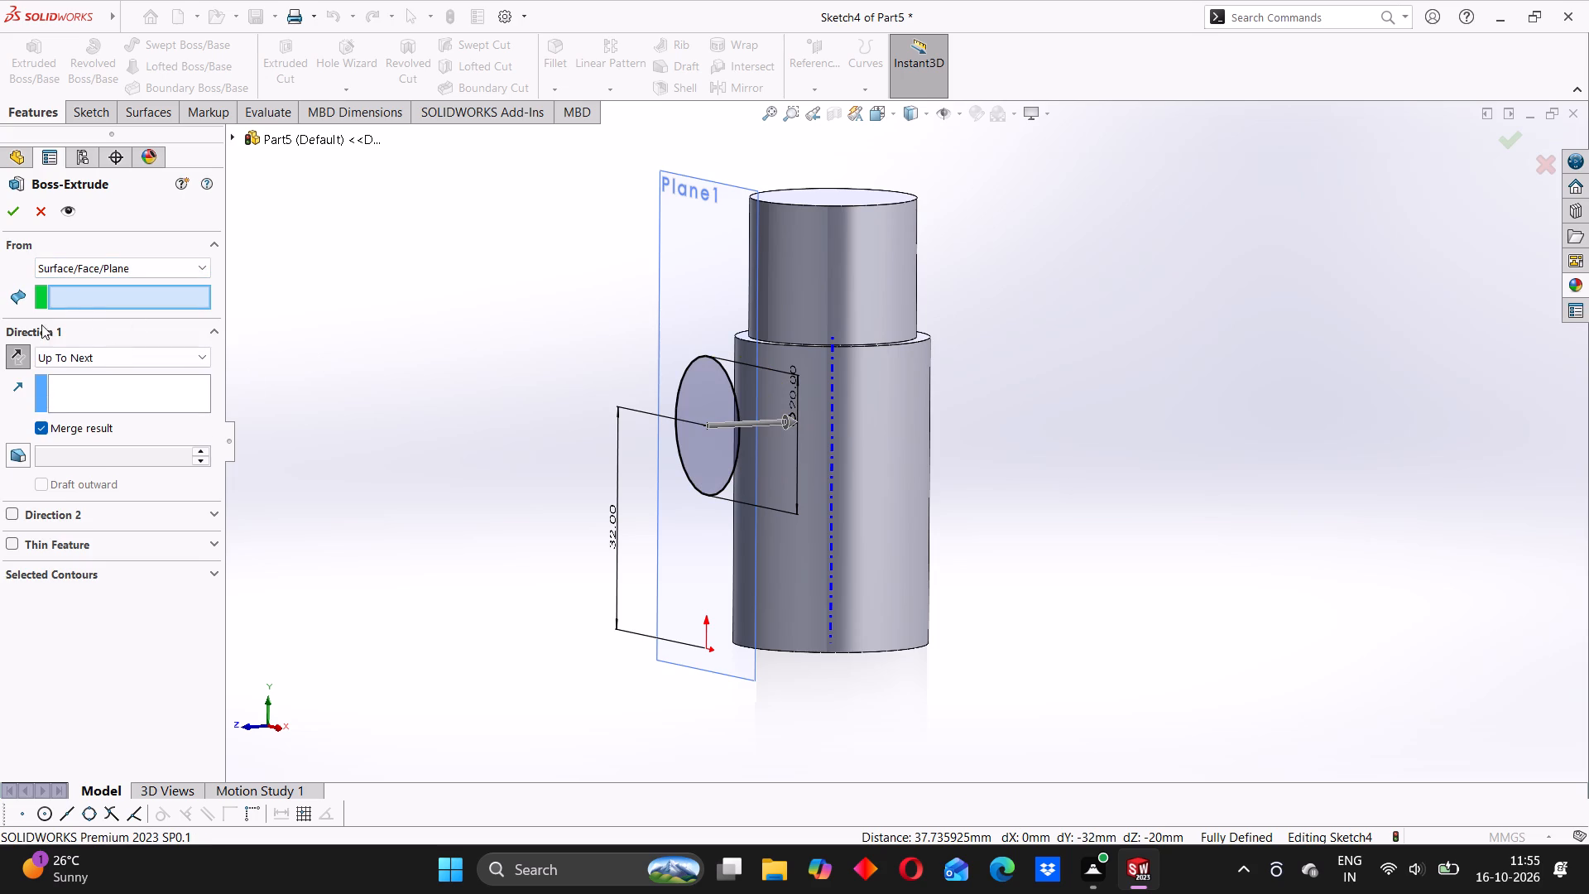
pyautogui.moveTo(835, 449); pyautogui.dragTo(809, 444, button='middle')
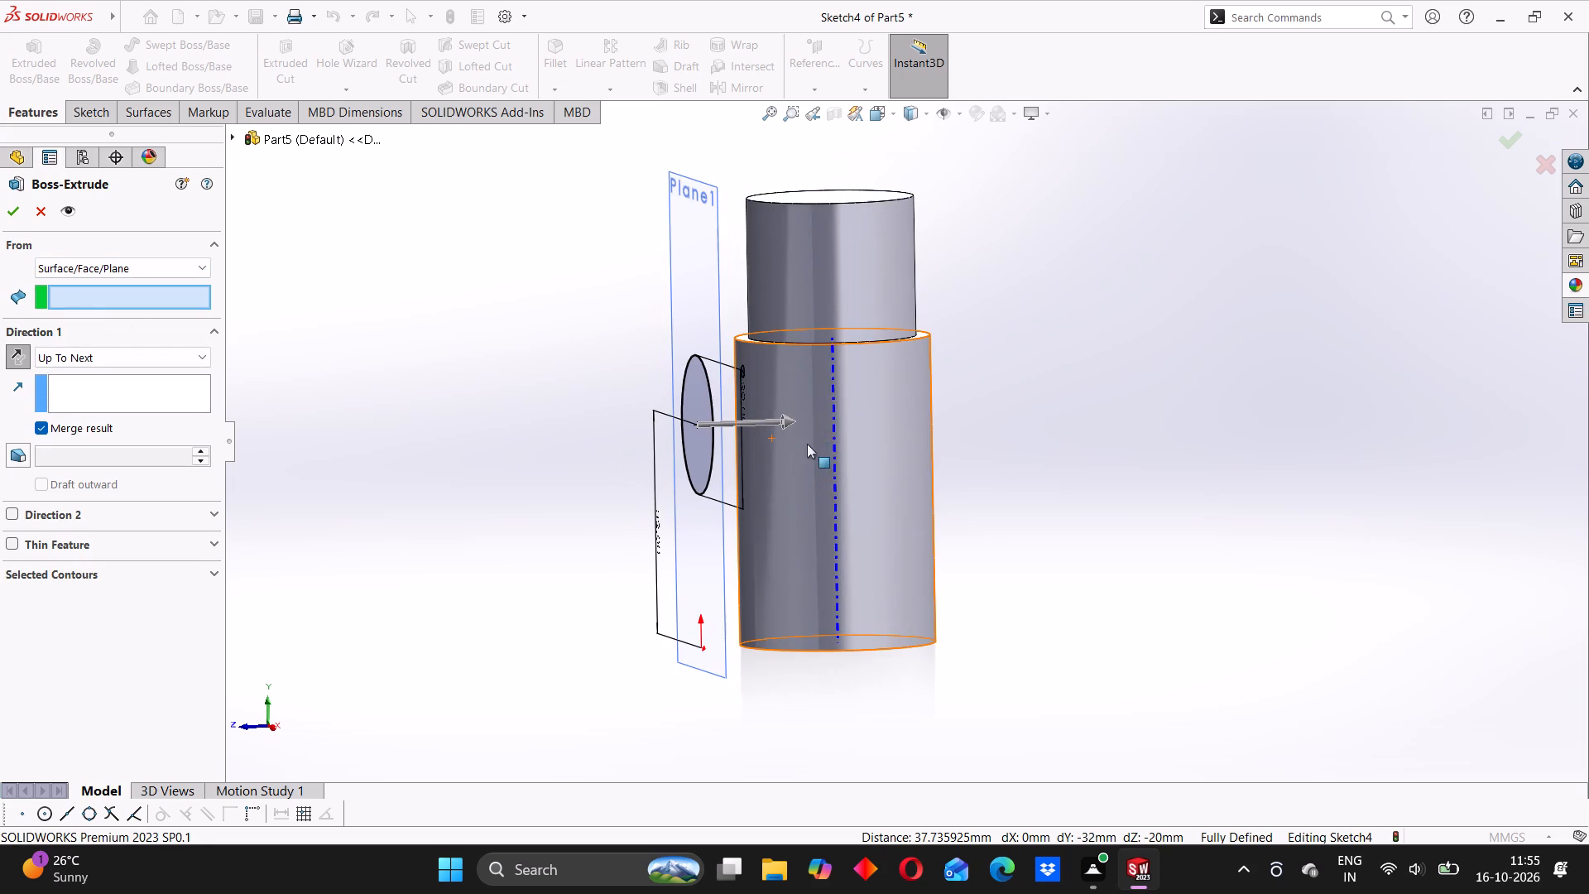
pyautogui.click(809, 436)
pyautogui.scroll(-1, 814, 430)
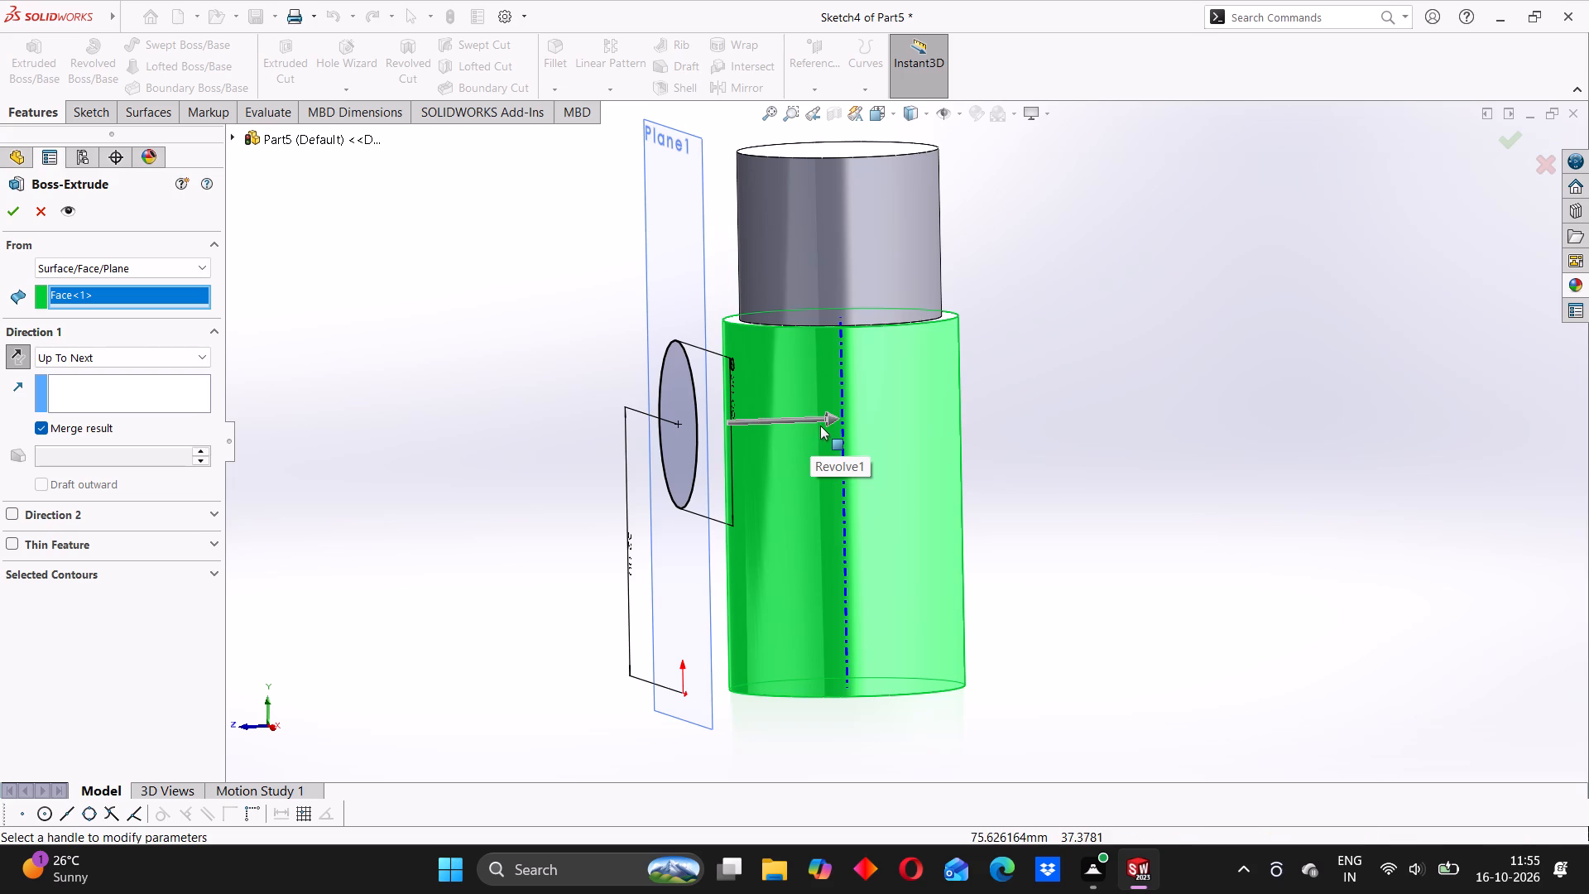
pyautogui.click(103, 388)
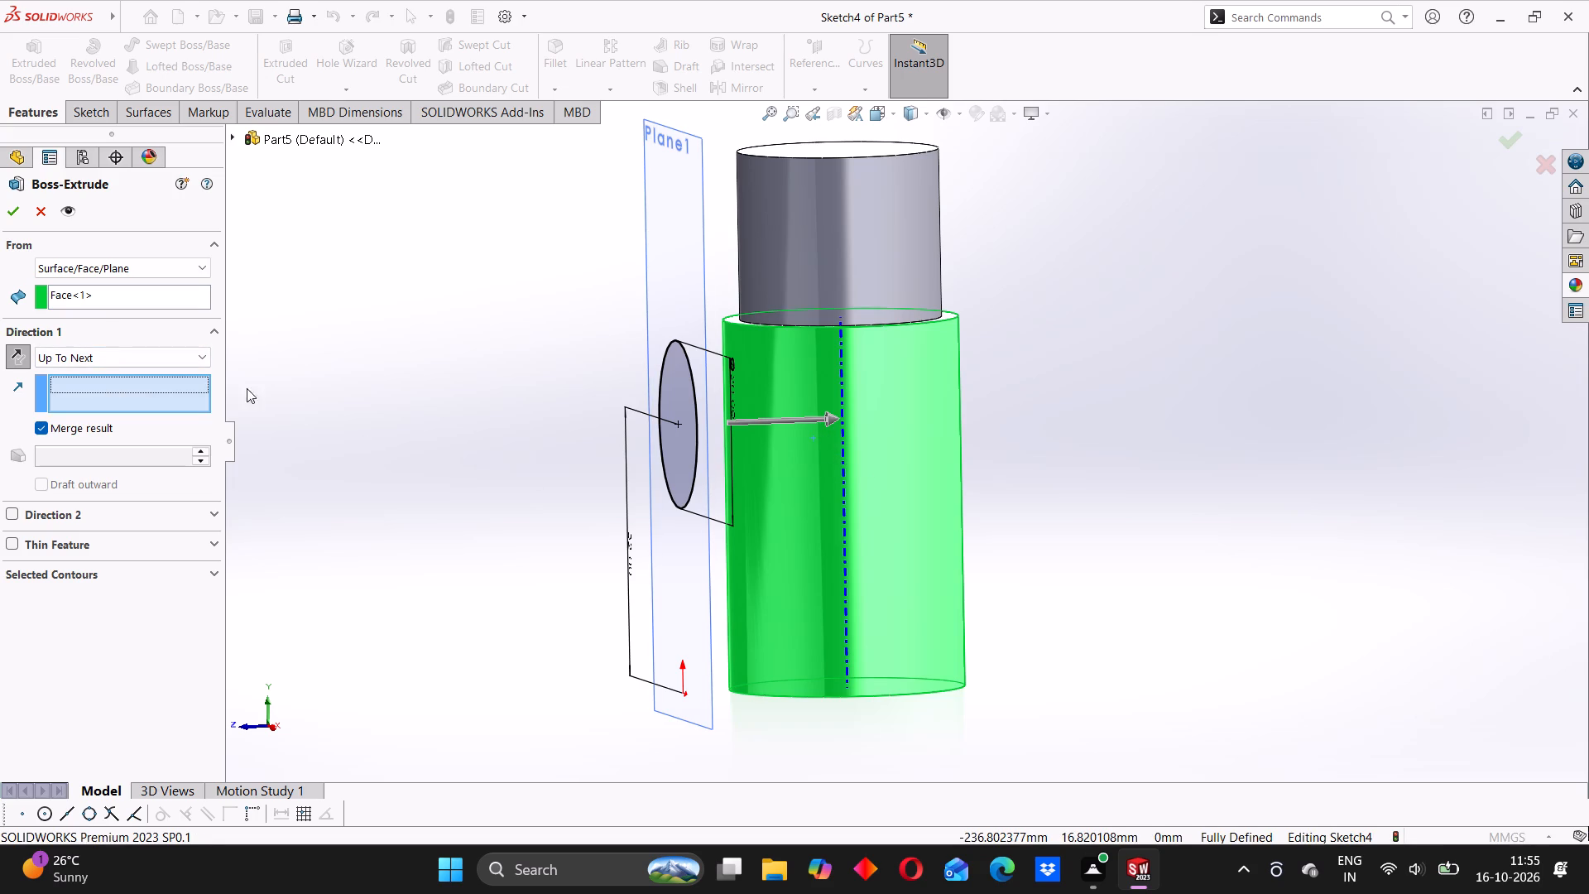
pyautogui.click(767, 407)
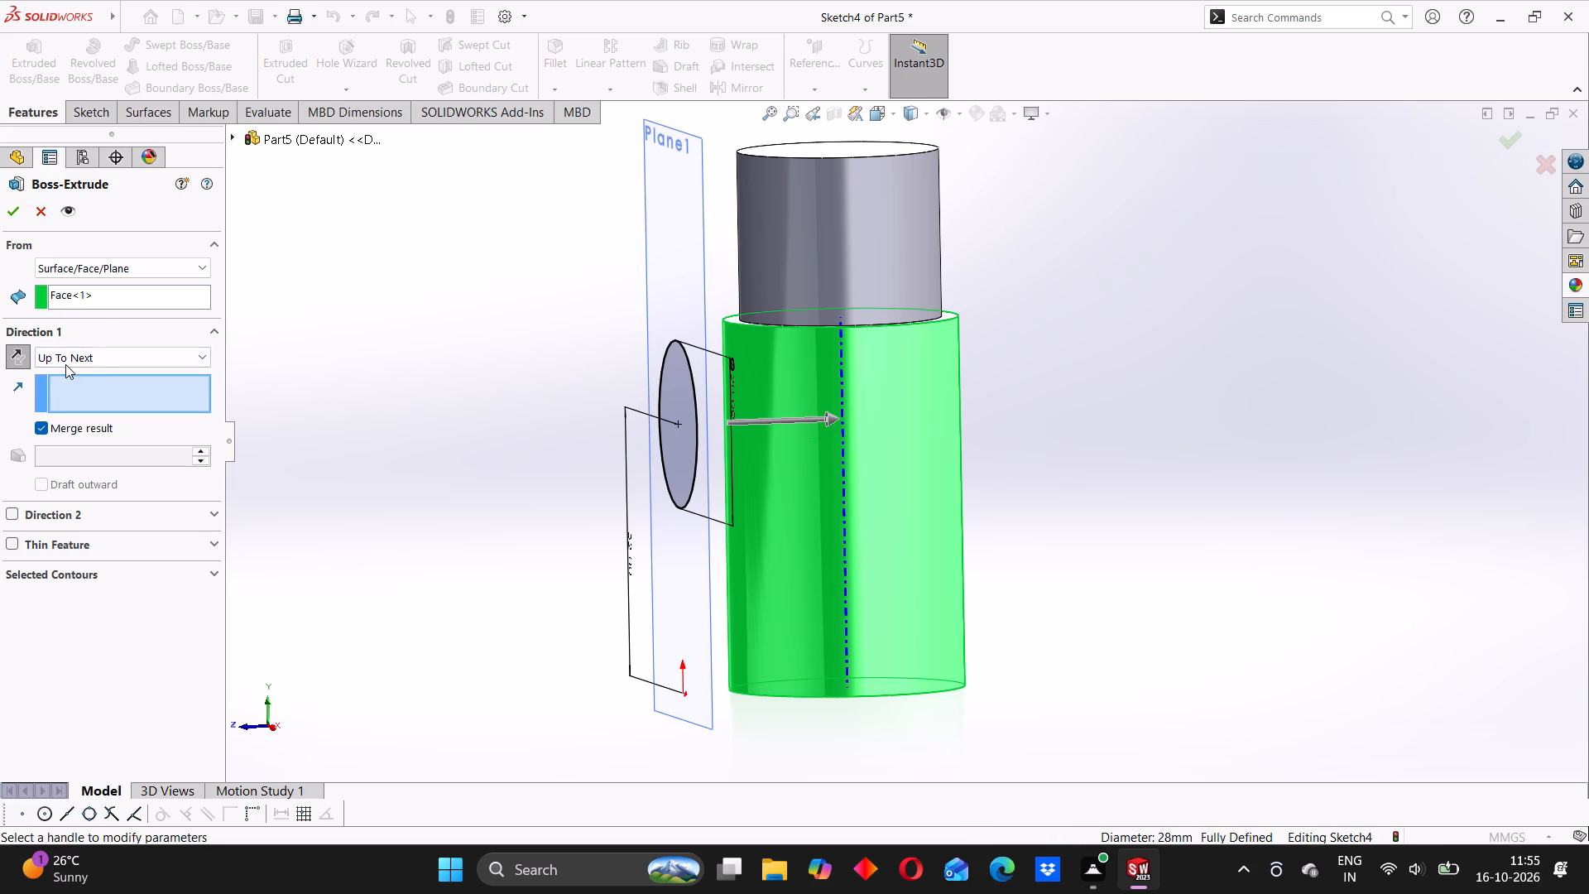
pyautogui.click(66, 363)
pyautogui.click(64, 371)
# Examine the extrusion preview on the larger cylinder from several angles.
pyautogui.moveTo(798, 435); pyautogui.dragTo(793, 435, button='middle')
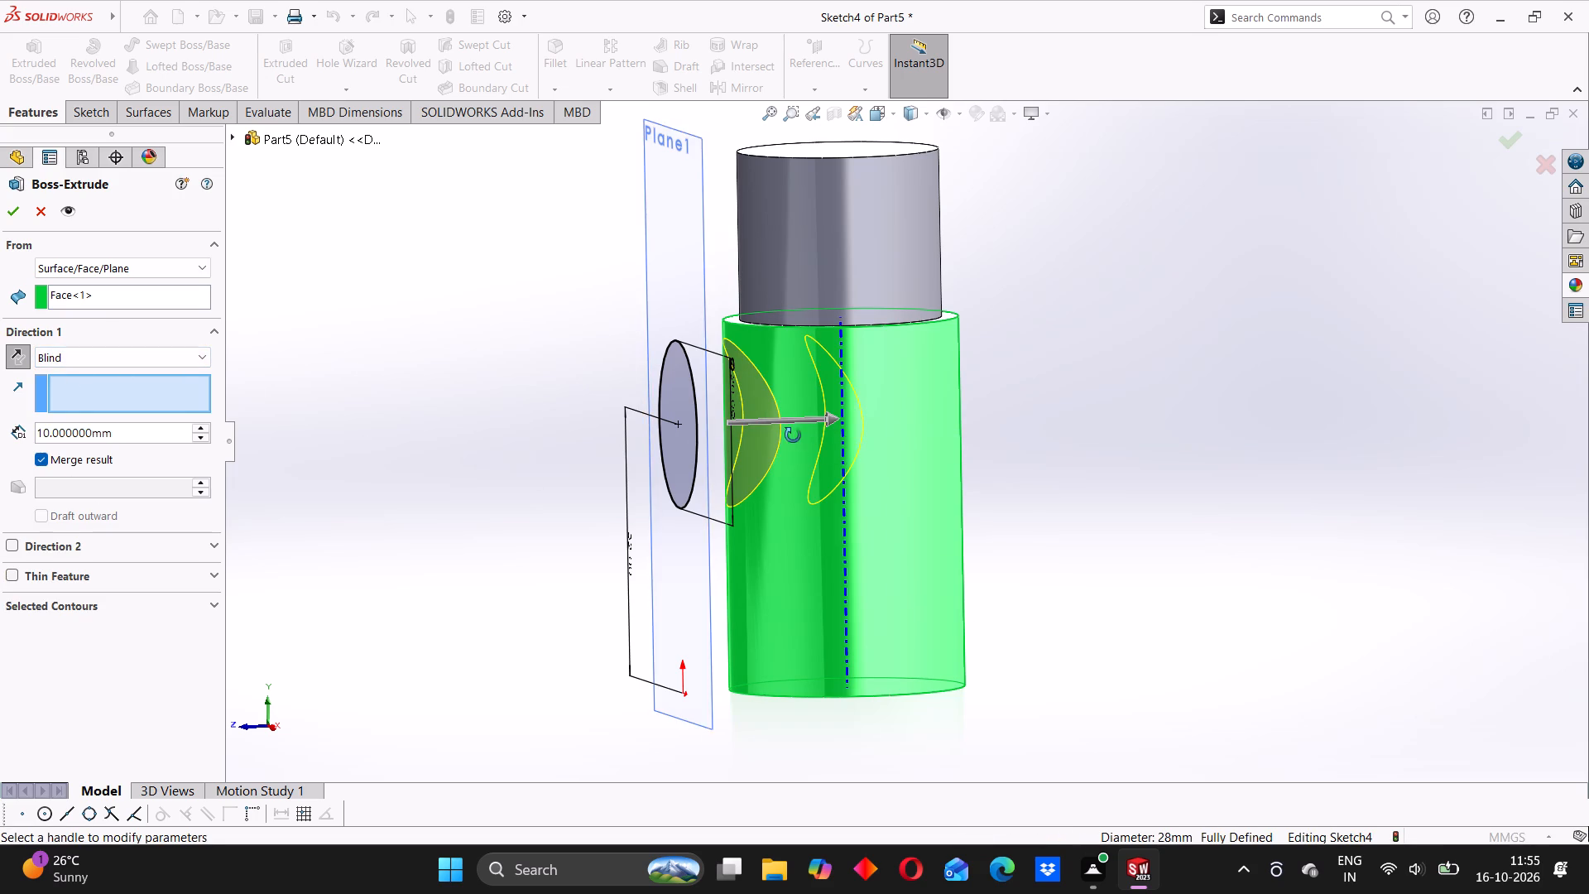
pyautogui.moveTo(793, 435); pyautogui.dragTo(770, 462, button='middle')
pyautogui.scroll(-4, 756, 401)
pyautogui.moveTo(742, 418); pyautogui.dragTo(745, 434, button='middle')
pyautogui.scroll(3, 730, 434)
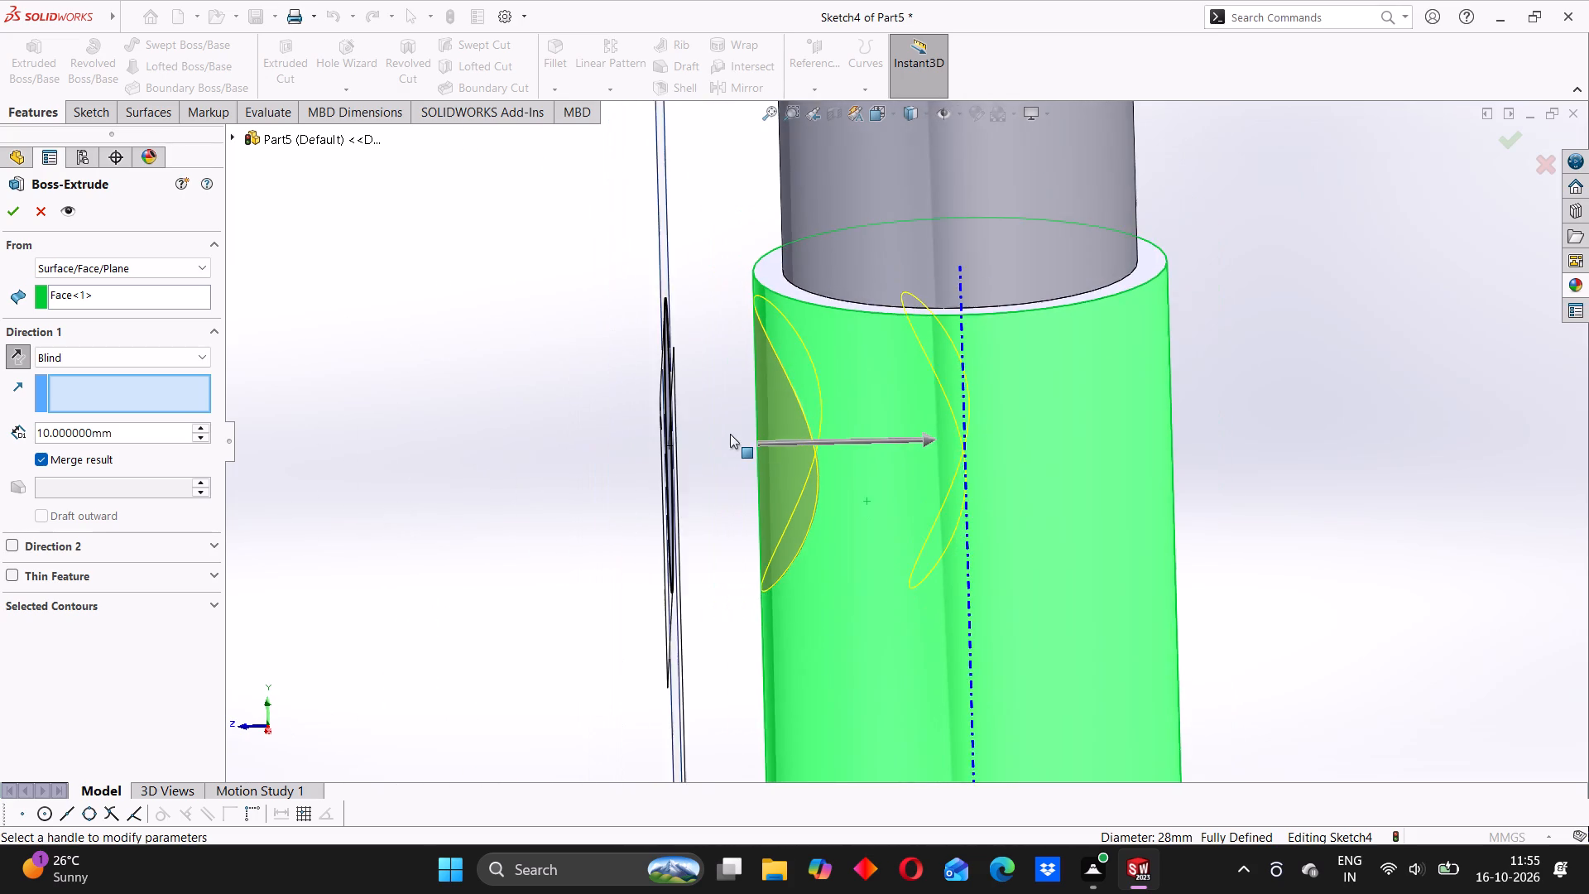
pyautogui.scroll(2, 730, 434)
pyautogui.moveTo(874, 456); pyautogui.dragTo(878, 392, button='middle')
pyautogui.moveTo(934, 431); pyautogui.dragTo(910, 438, button='middle')
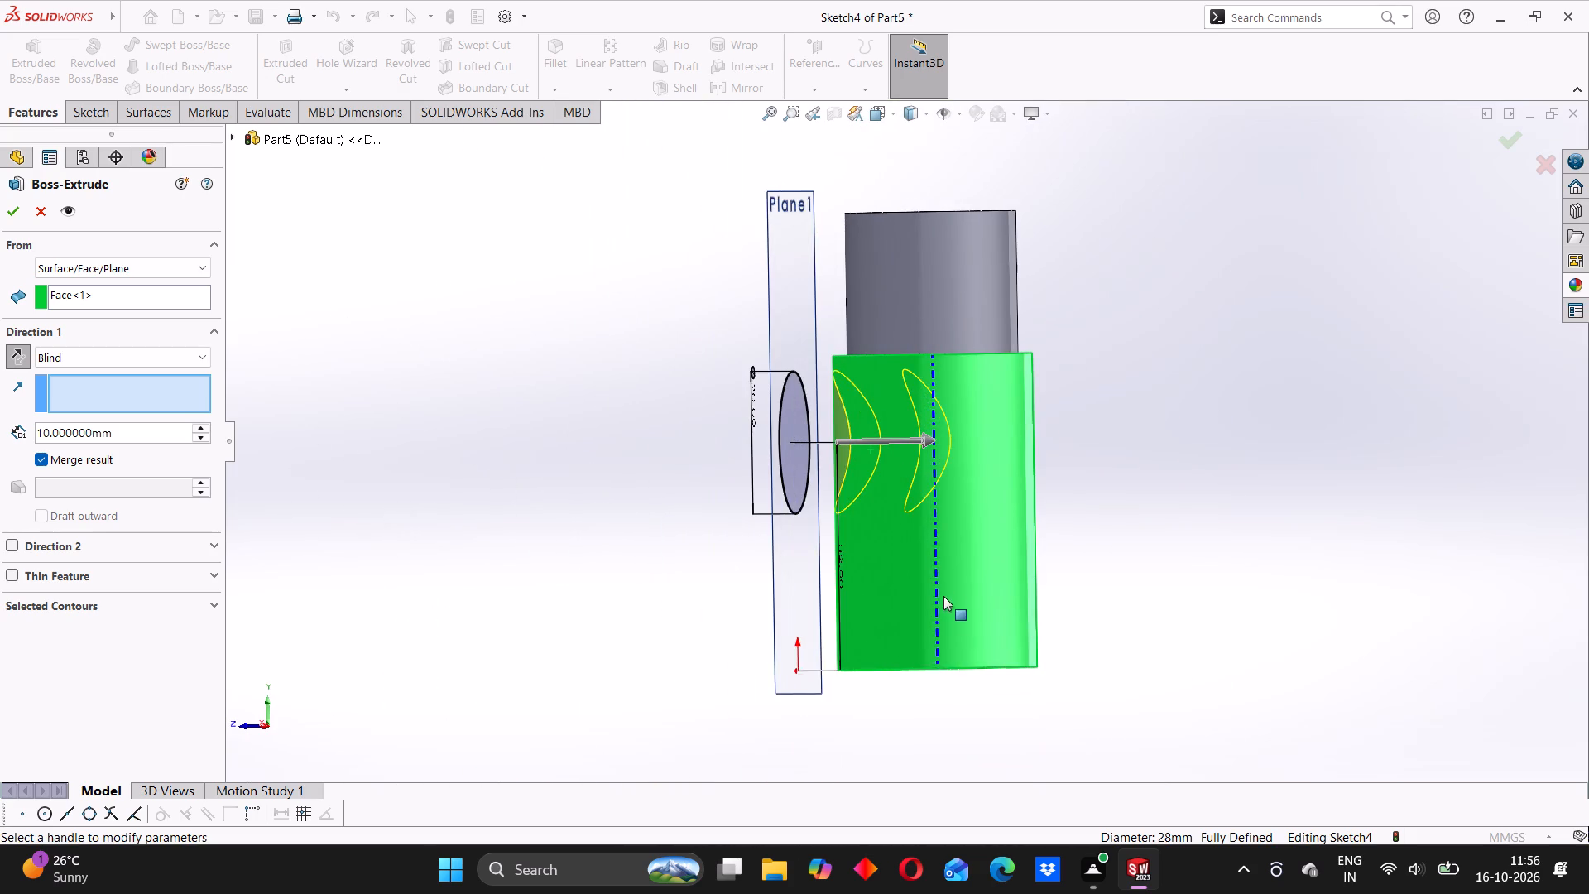
pyautogui.scroll(-2, 924, 538)
pyautogui.scroll(4, 927, 521)
pyautogui.moveTo(921, 552); pyautogui.dragTo(890, 349, button='middle')
pyautogui.moveTo(897, 618); pyautogui.dragTo(904, 514, button='middle')
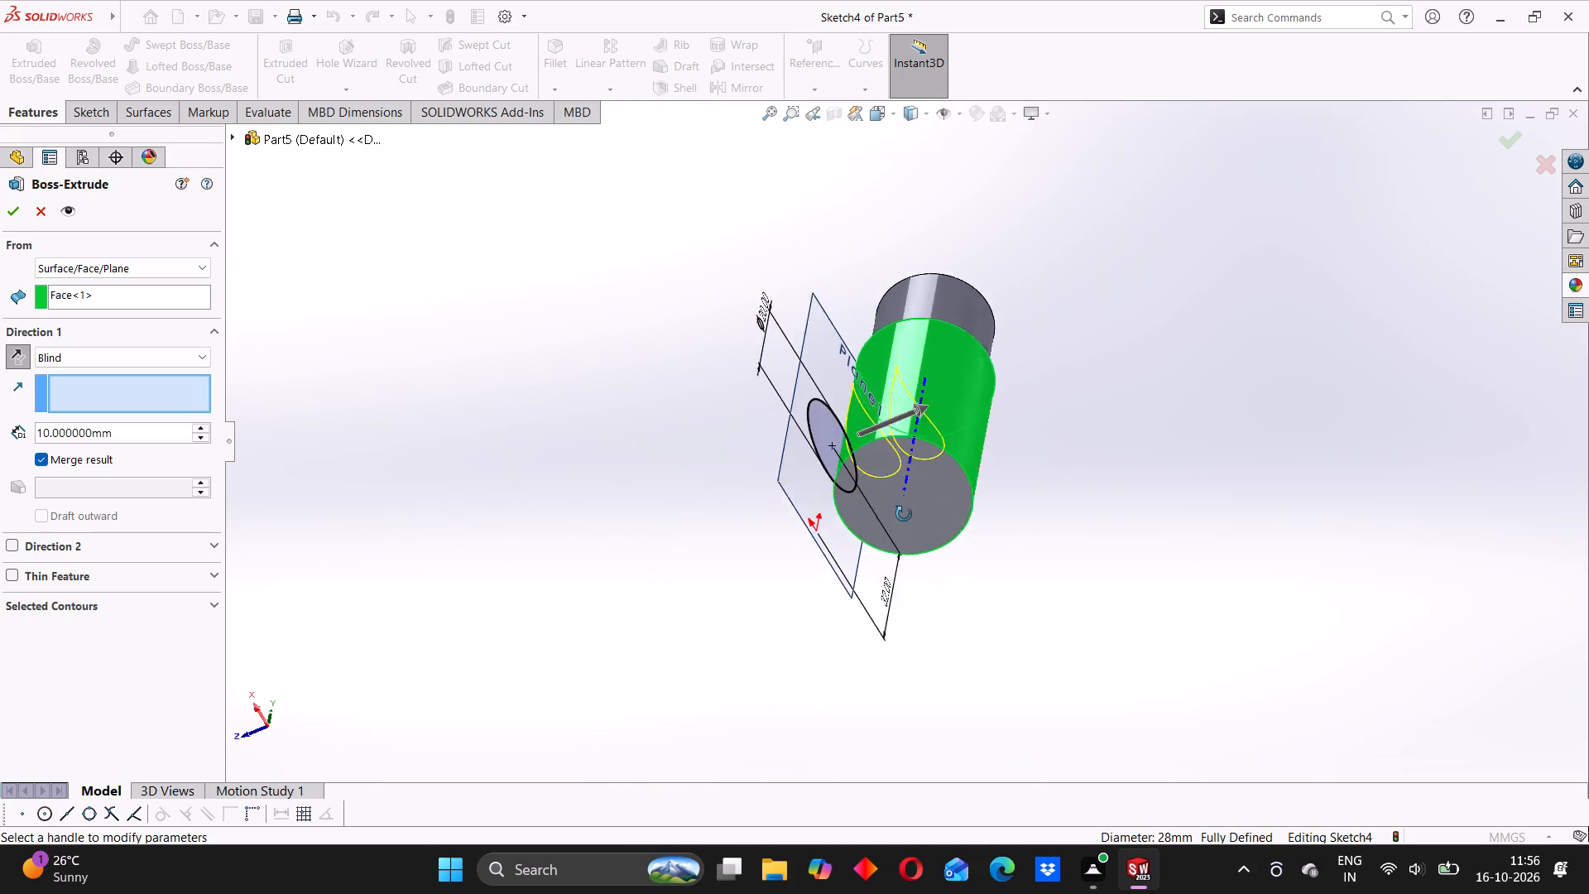
pyautogui.moveTo(904, 514); pyautogui.dragTo(900, 645, button='middle')
pyautogui.scroll(1, 944, 288)
pyautogui.moveTo(945, 291); pyautogui.dragTo(972, 412, button='middle')
pyautogui.scroll(-3, 937, 369)
pyautogui.moveTo(884, 347); pyautogui.dragTo(899, 414, button='middle')
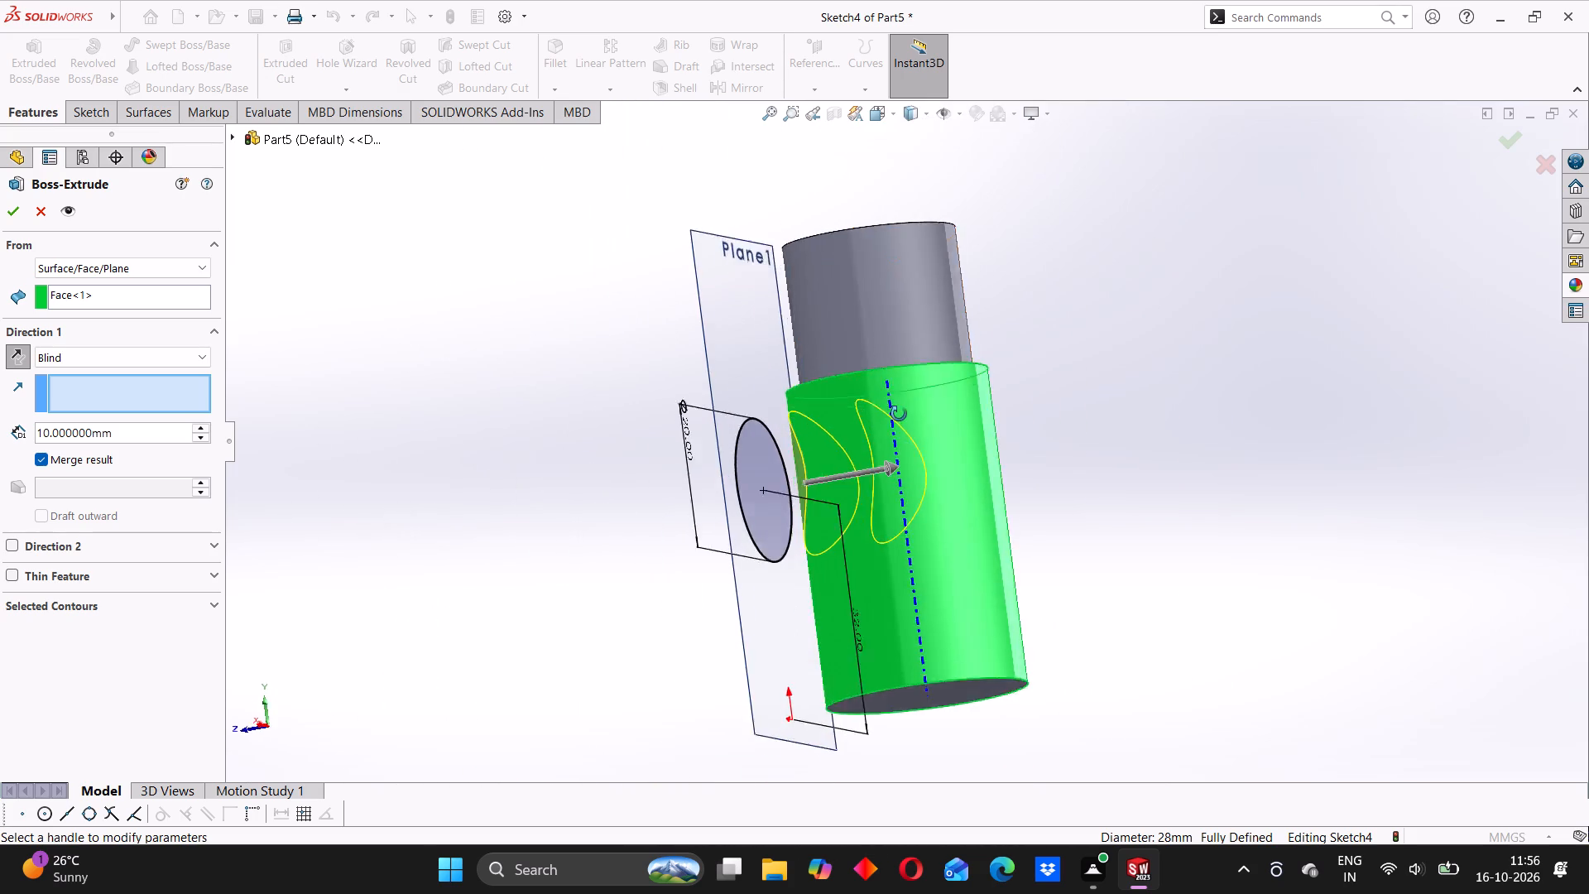
pyautogui.moveTo(899, 414); pyautogui.dragTo(928, 467, button='middle')
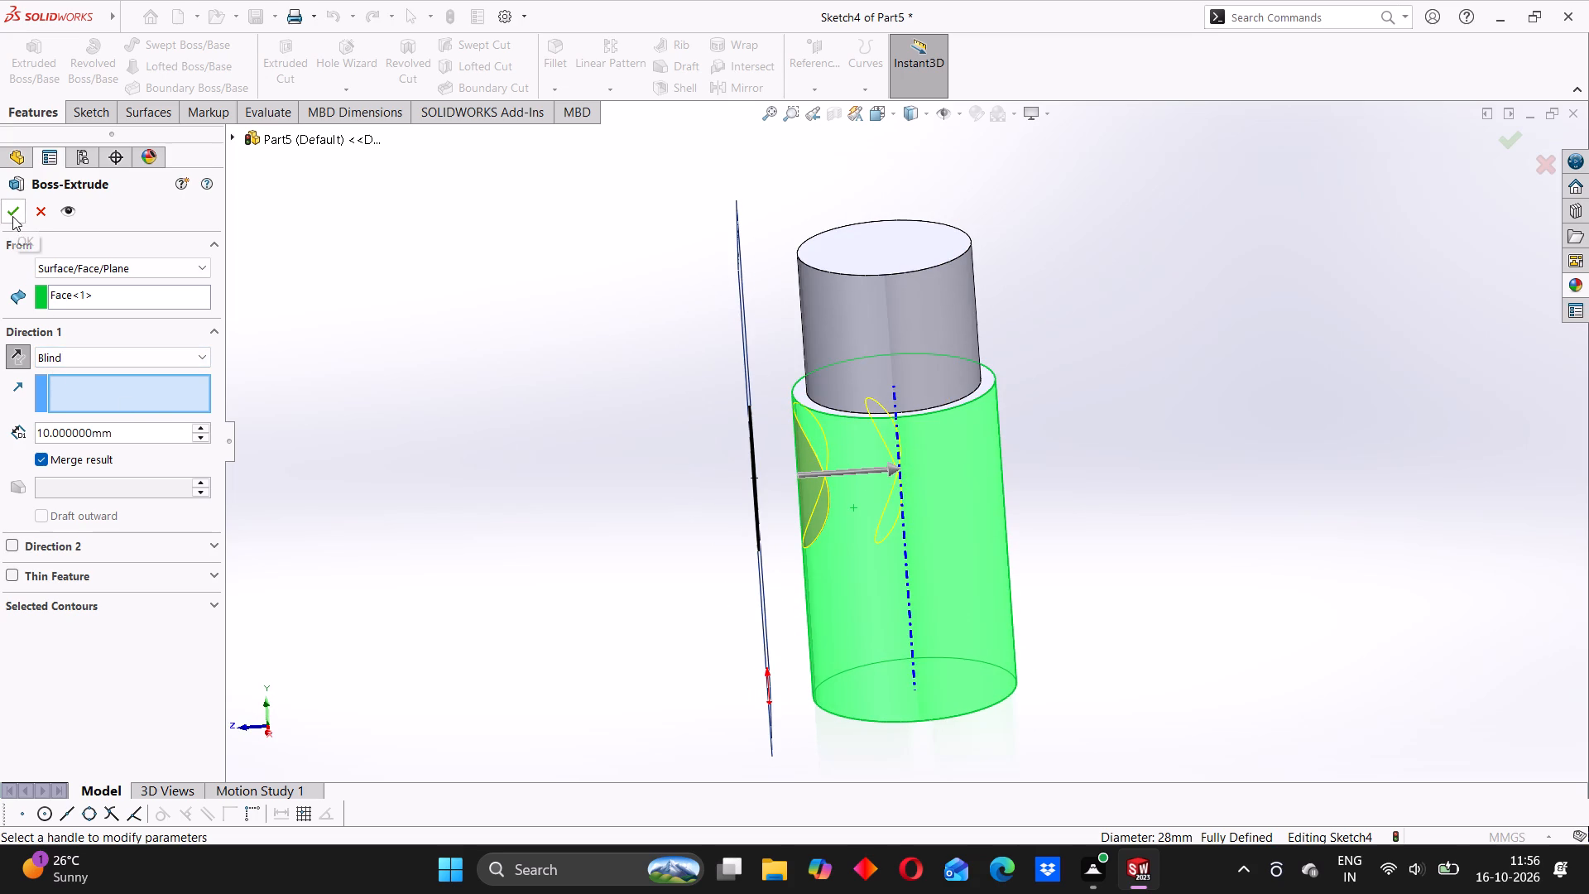
# Try a 20 mm extrusion depth, and complete the boss with a depth of 10 mm.
pyautogui.moveTo(115, 437); pyautogui.dragTo(51, 430)
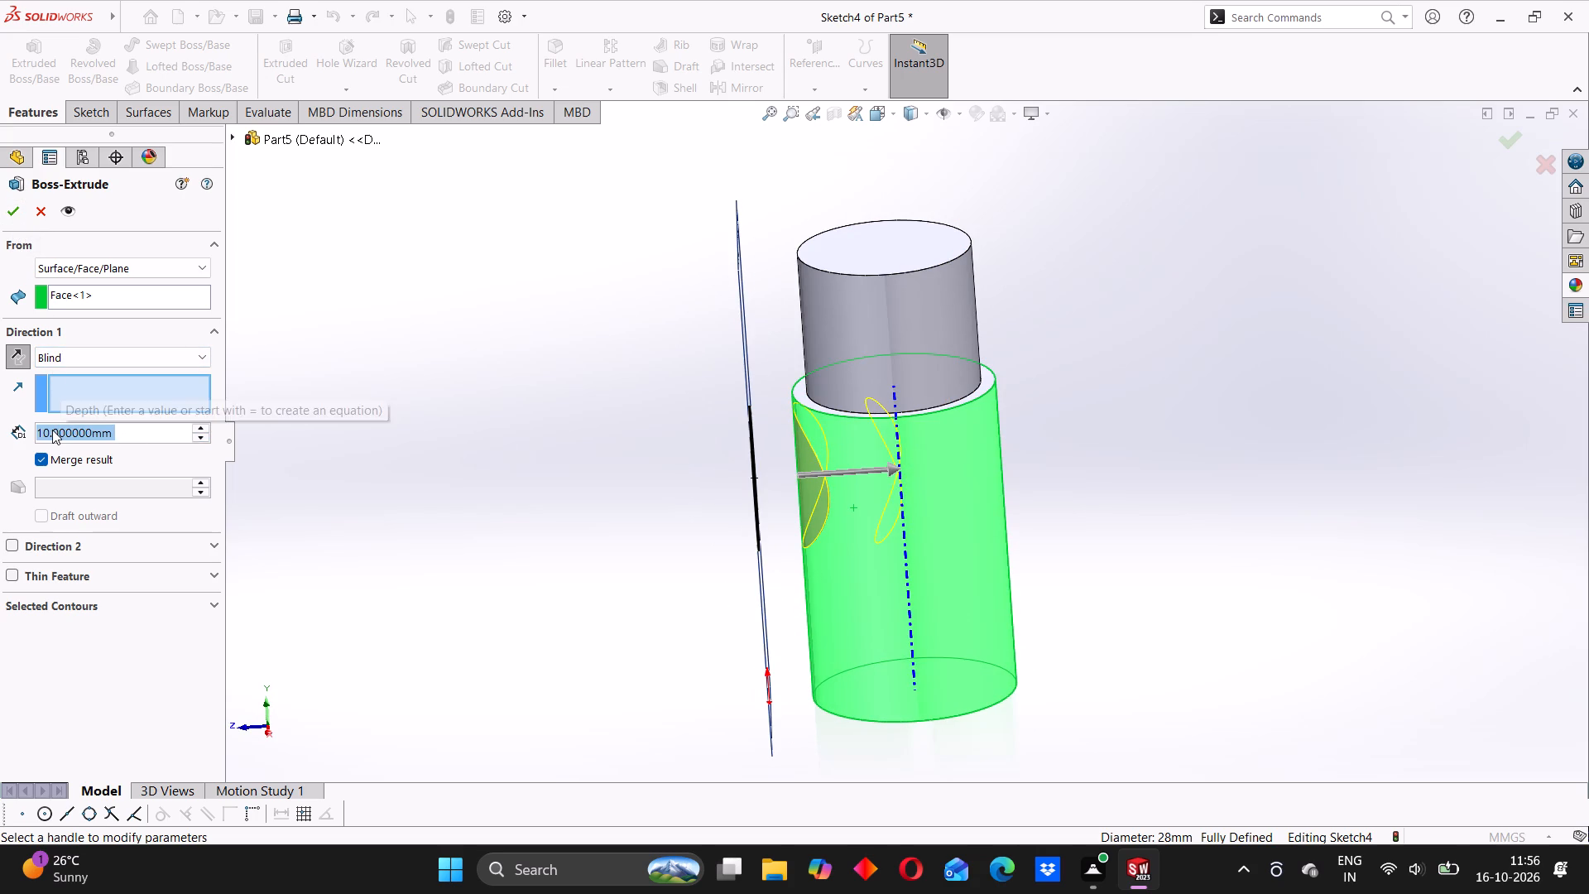
pyautogui.write('20')
pyautogui.press('Return')
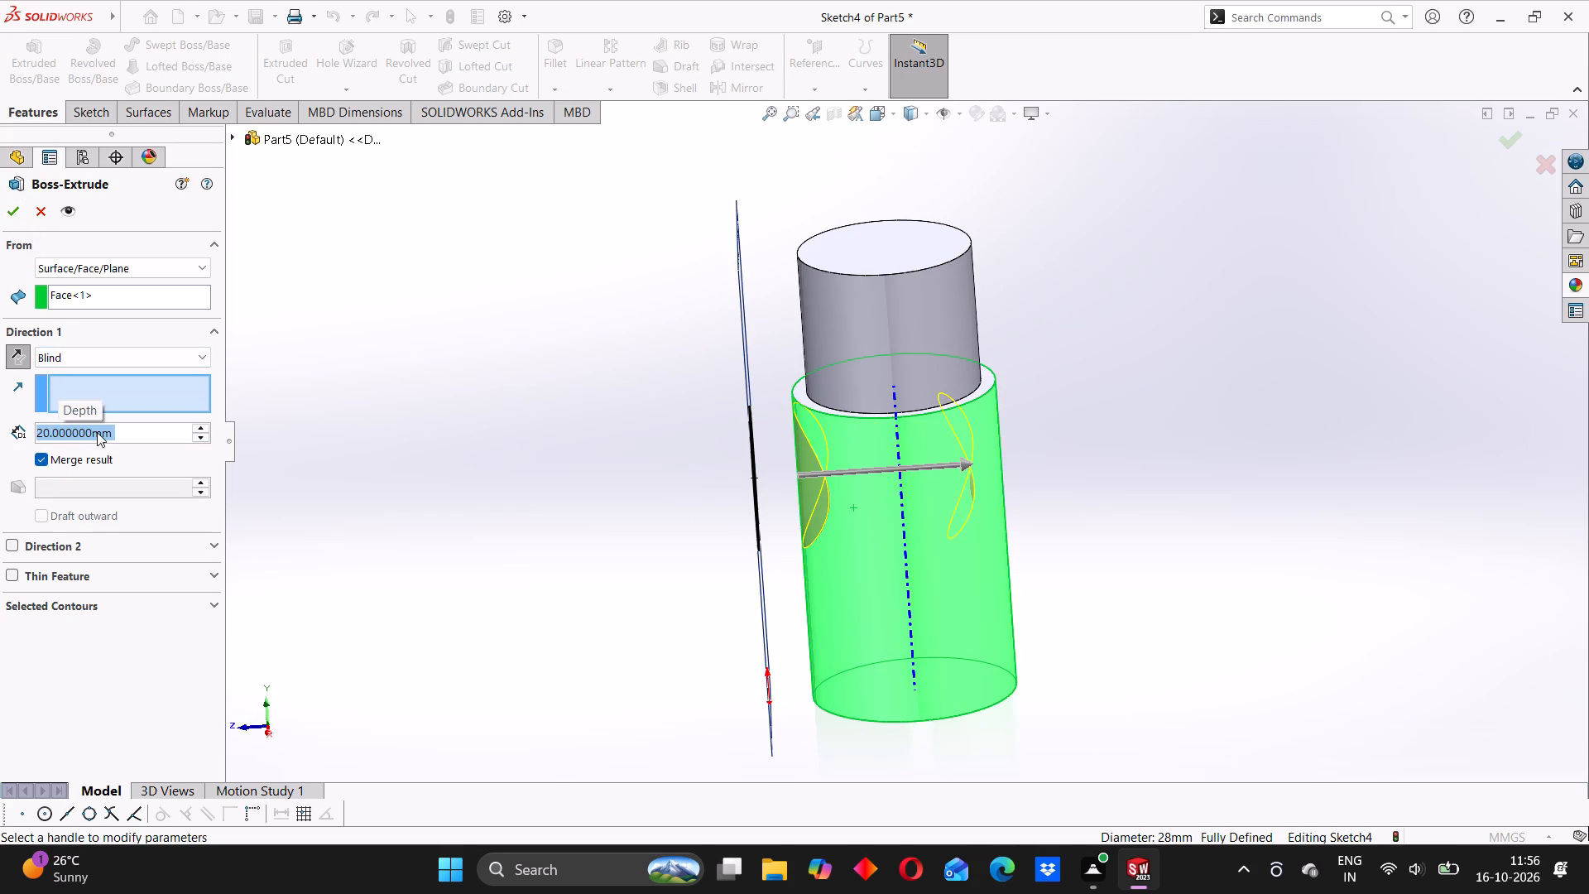
pyautogui.write('10')
pyautogui.press('Return')
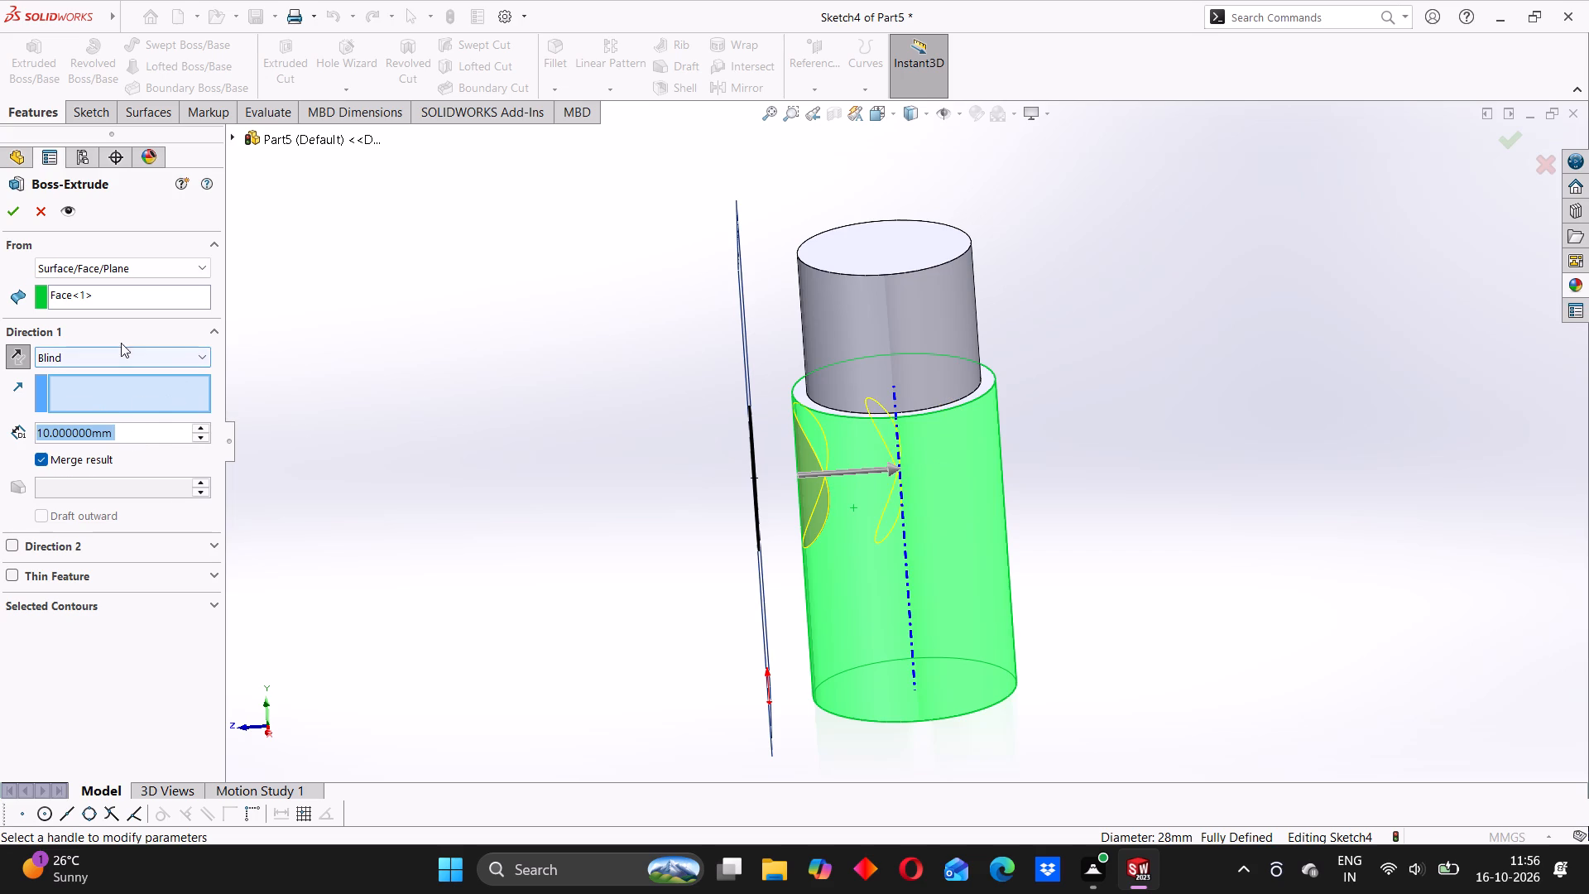
pyautogui.click(8, 208)
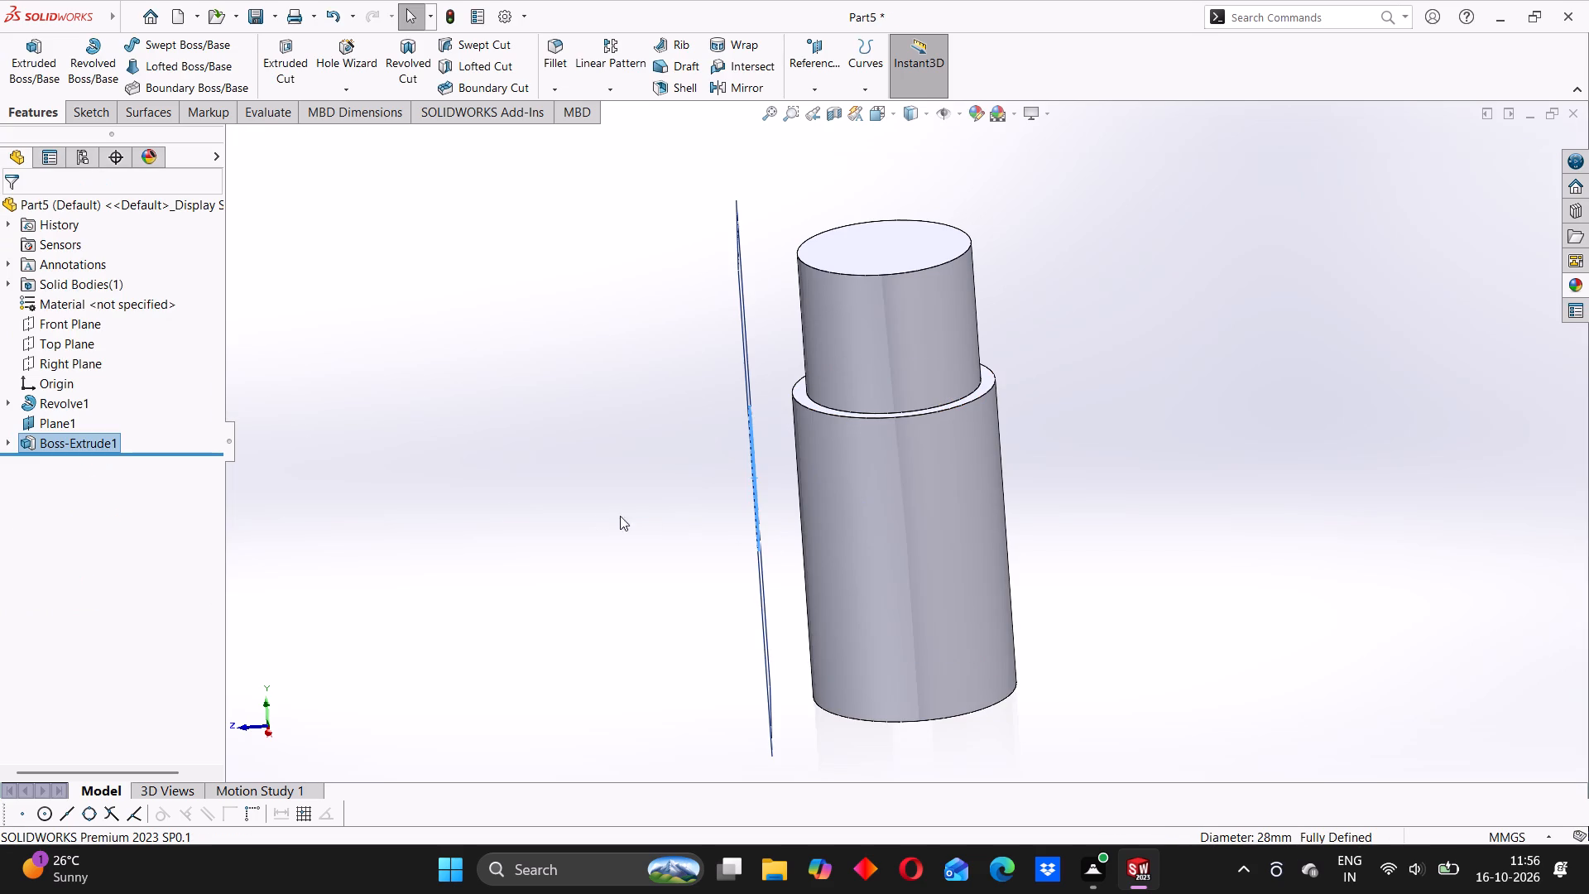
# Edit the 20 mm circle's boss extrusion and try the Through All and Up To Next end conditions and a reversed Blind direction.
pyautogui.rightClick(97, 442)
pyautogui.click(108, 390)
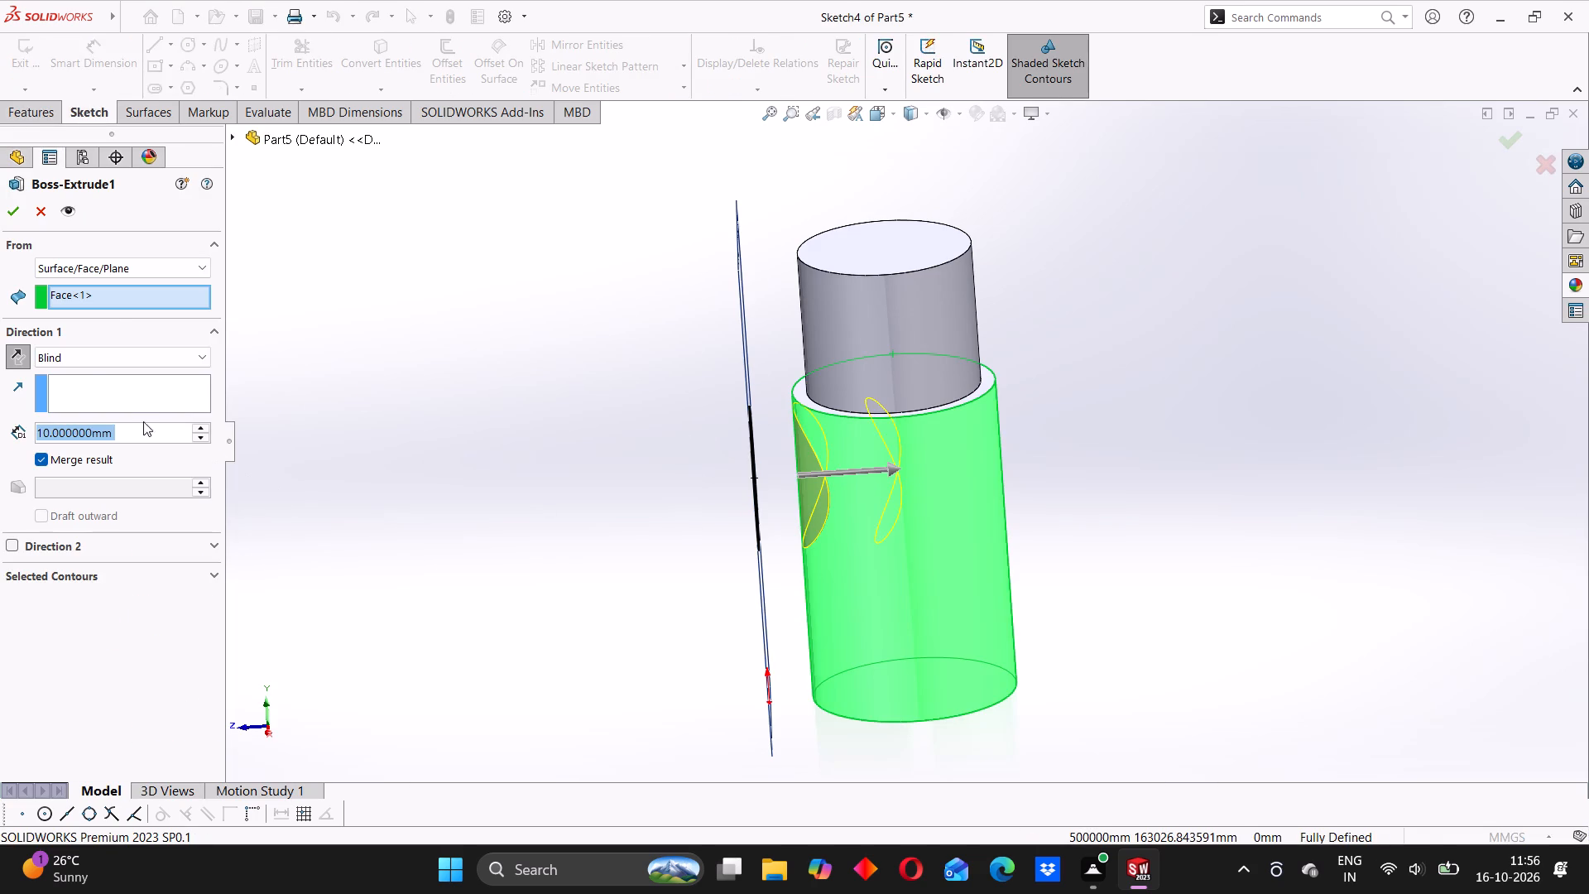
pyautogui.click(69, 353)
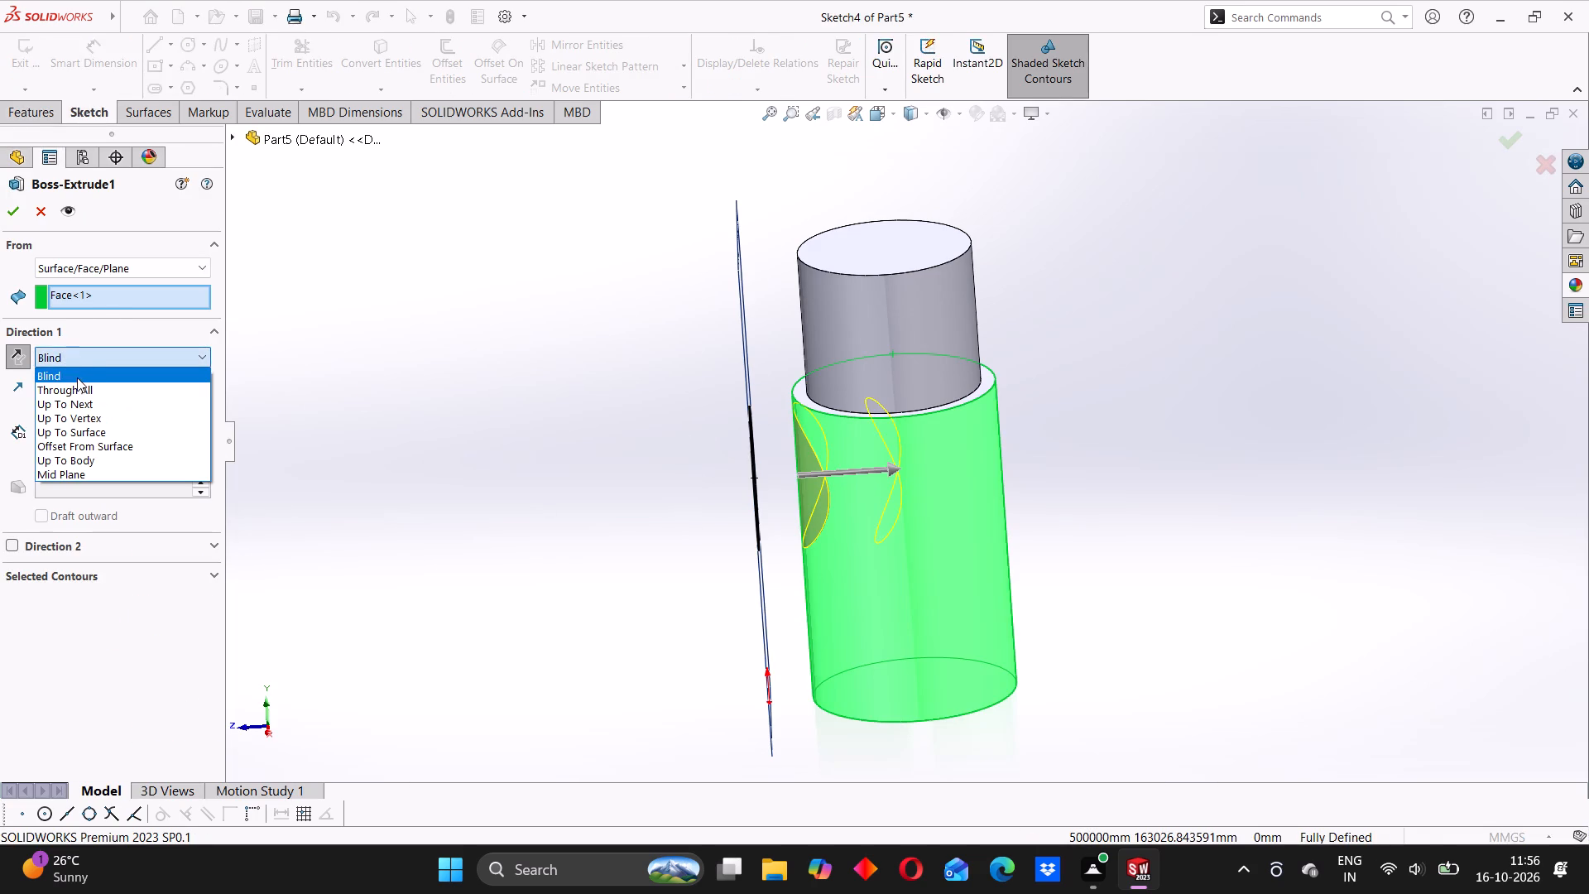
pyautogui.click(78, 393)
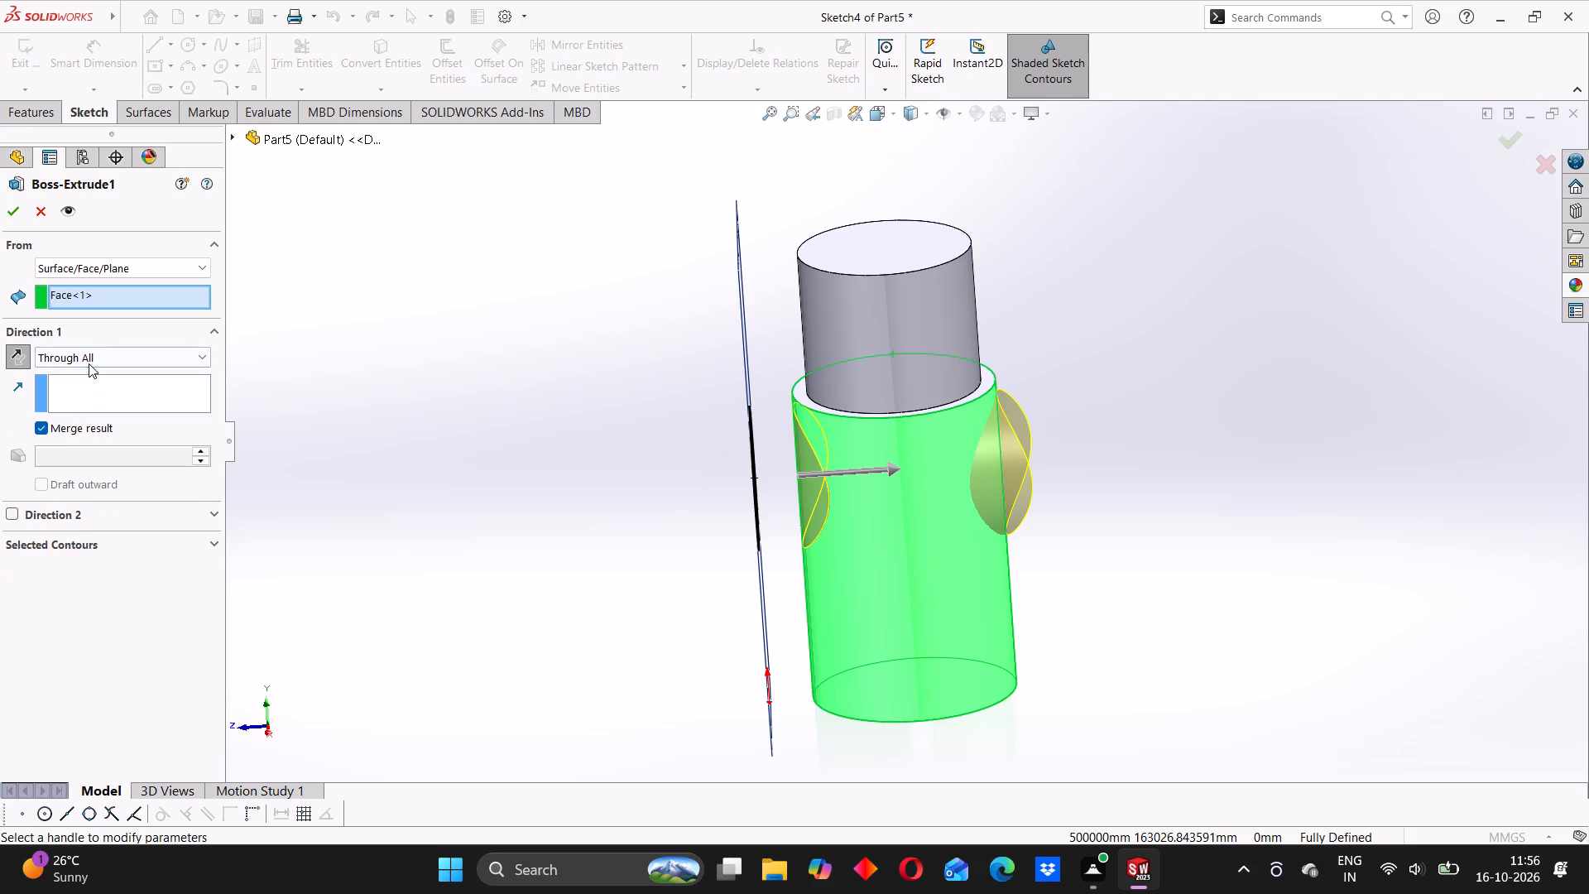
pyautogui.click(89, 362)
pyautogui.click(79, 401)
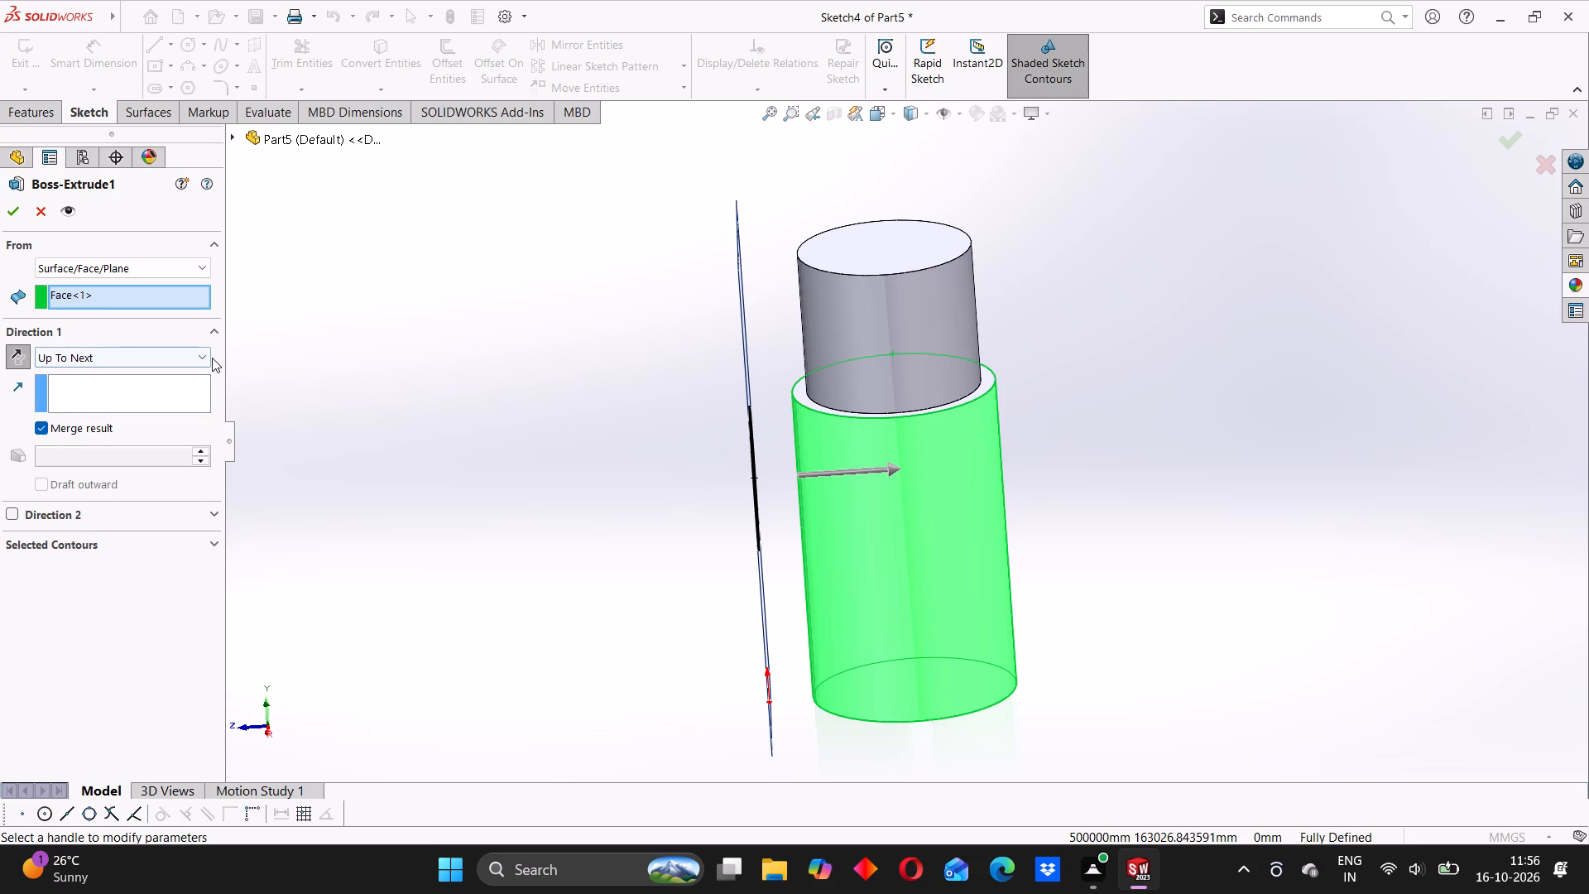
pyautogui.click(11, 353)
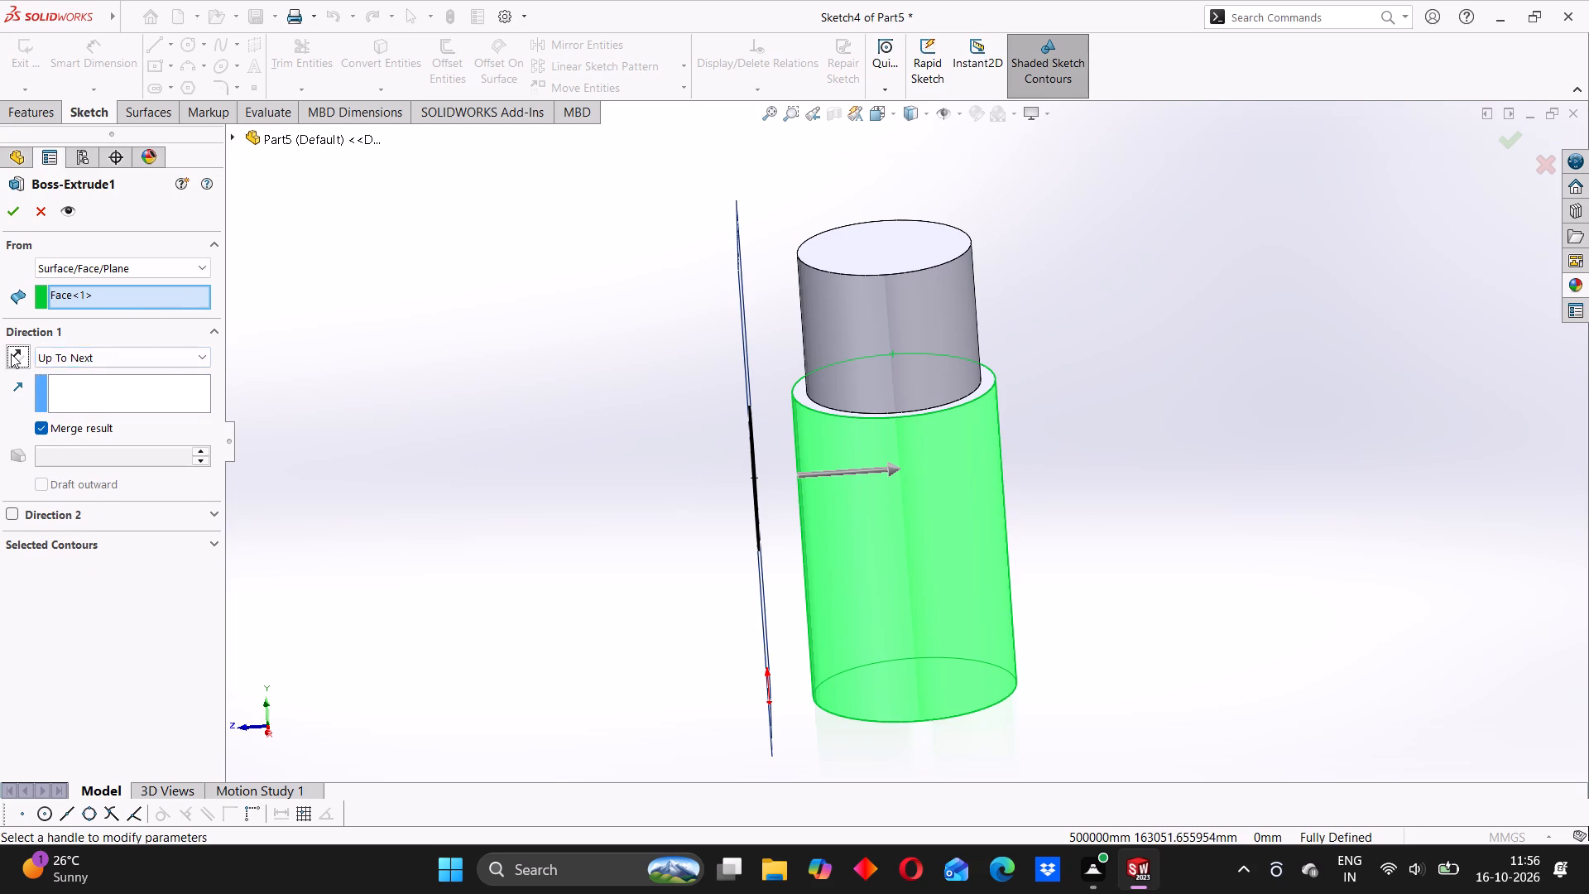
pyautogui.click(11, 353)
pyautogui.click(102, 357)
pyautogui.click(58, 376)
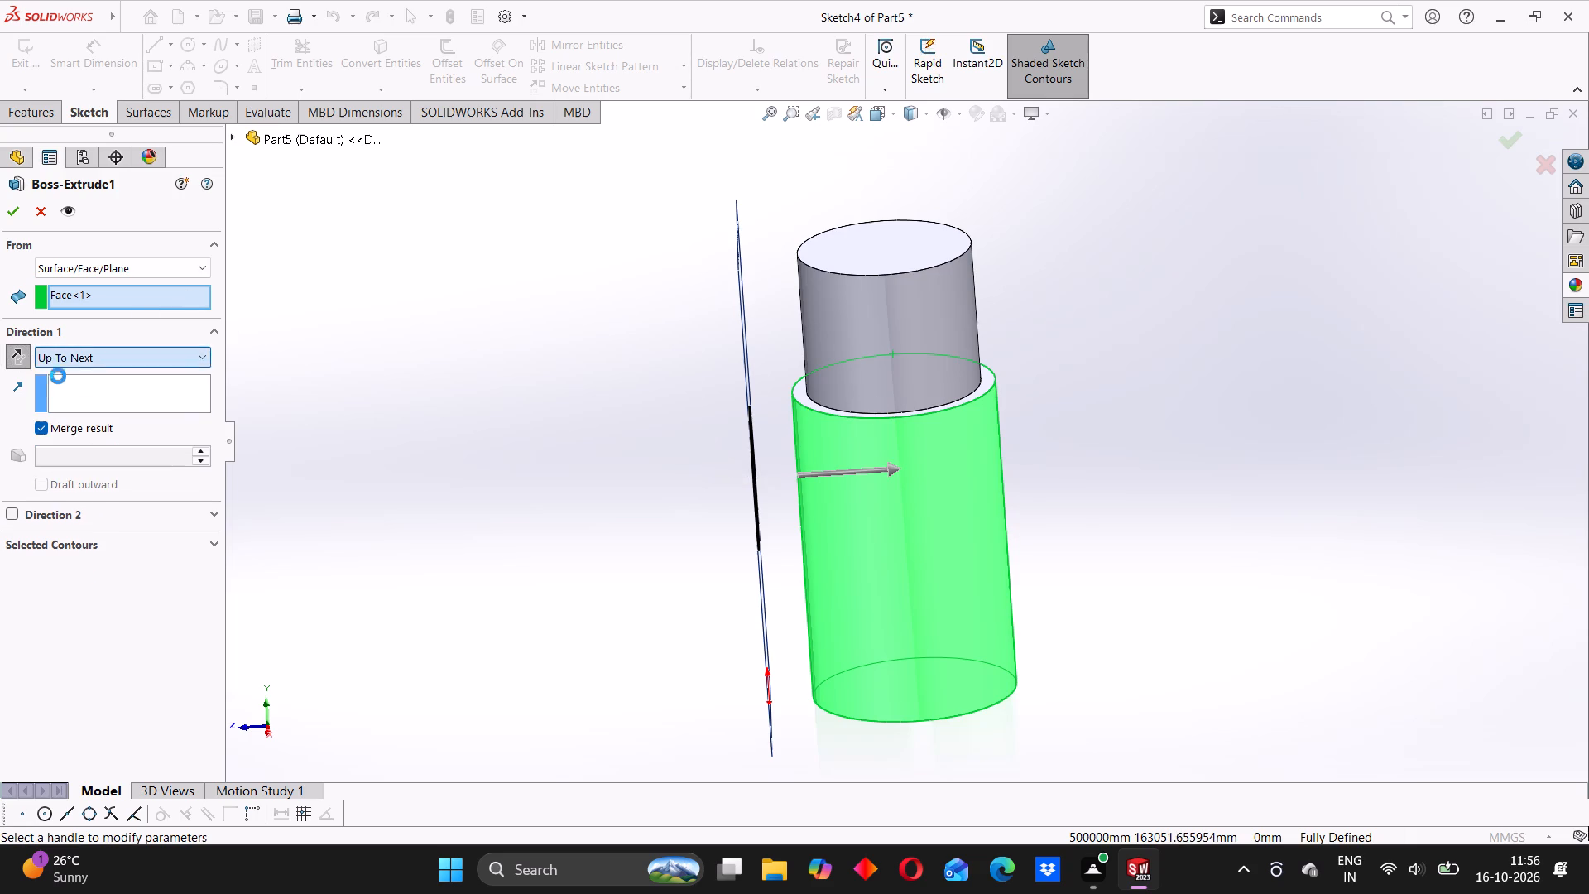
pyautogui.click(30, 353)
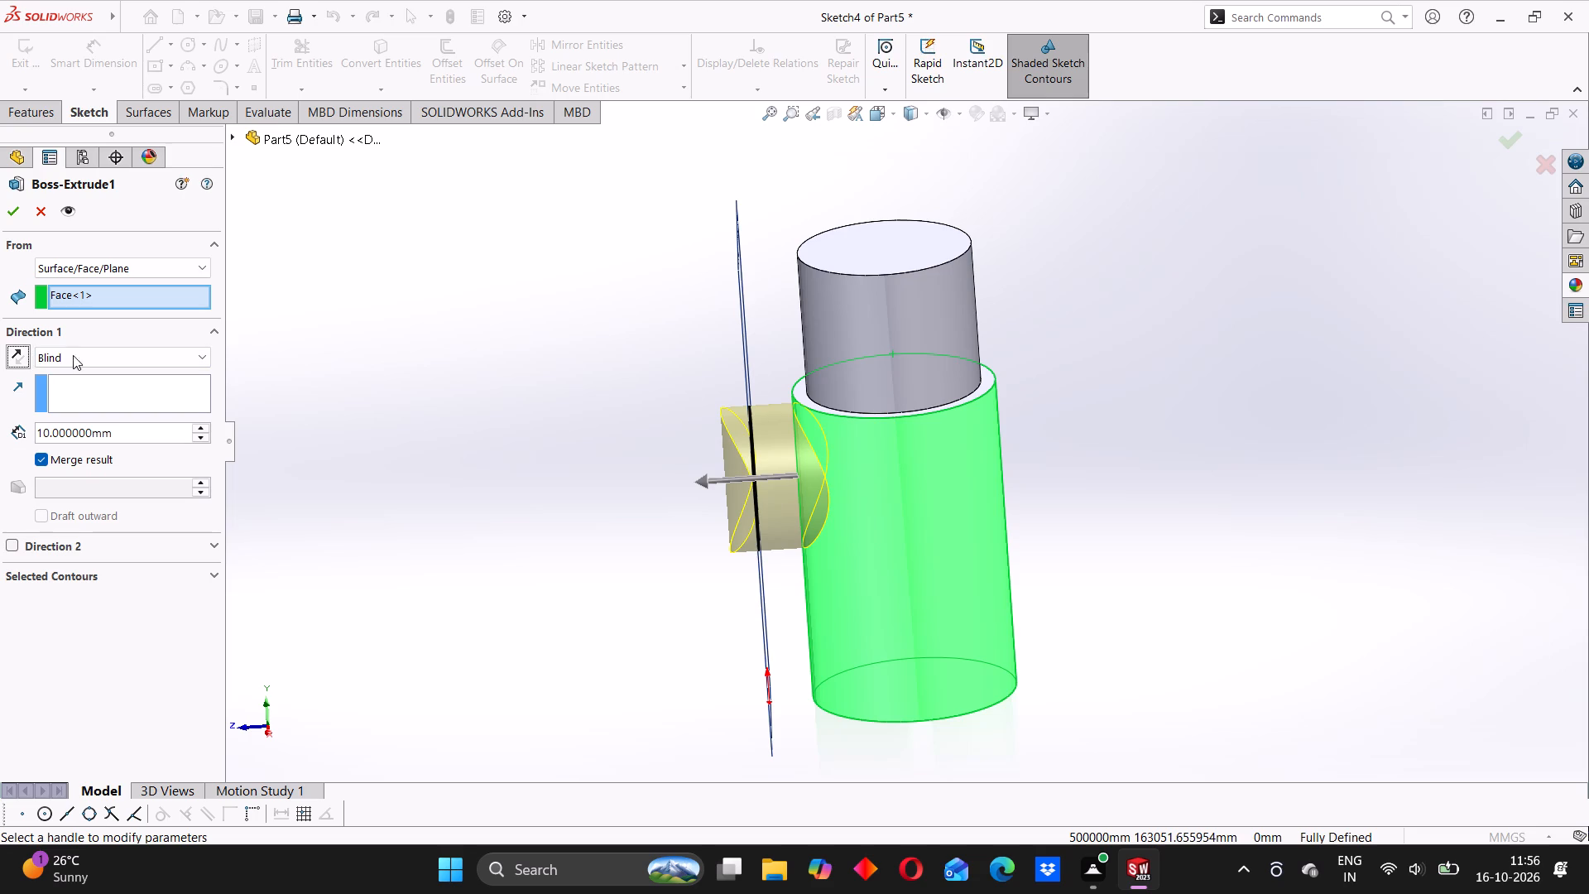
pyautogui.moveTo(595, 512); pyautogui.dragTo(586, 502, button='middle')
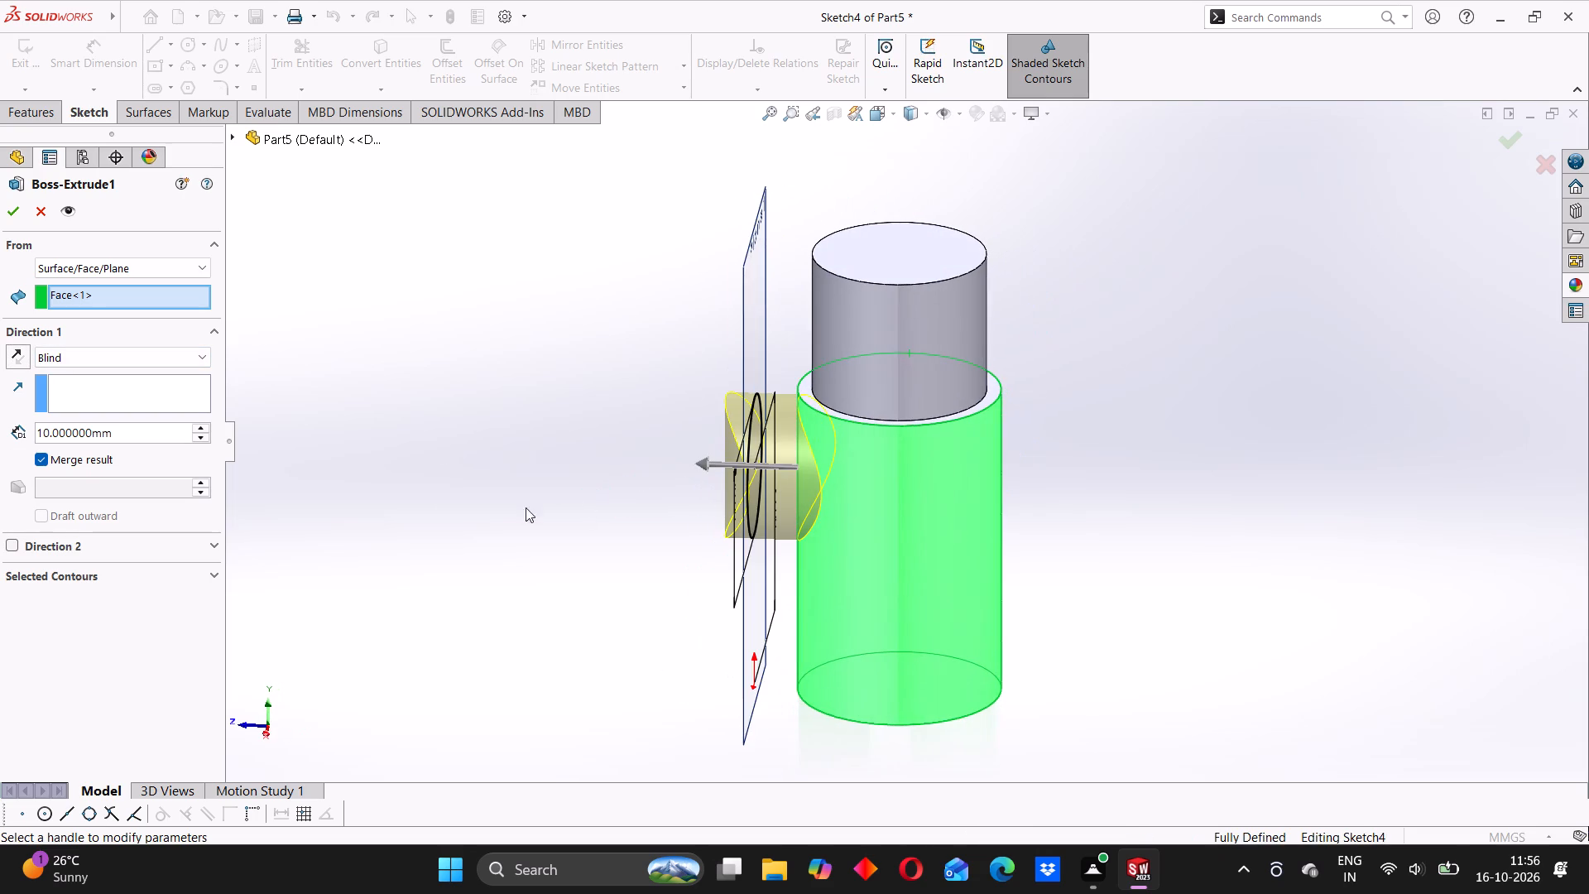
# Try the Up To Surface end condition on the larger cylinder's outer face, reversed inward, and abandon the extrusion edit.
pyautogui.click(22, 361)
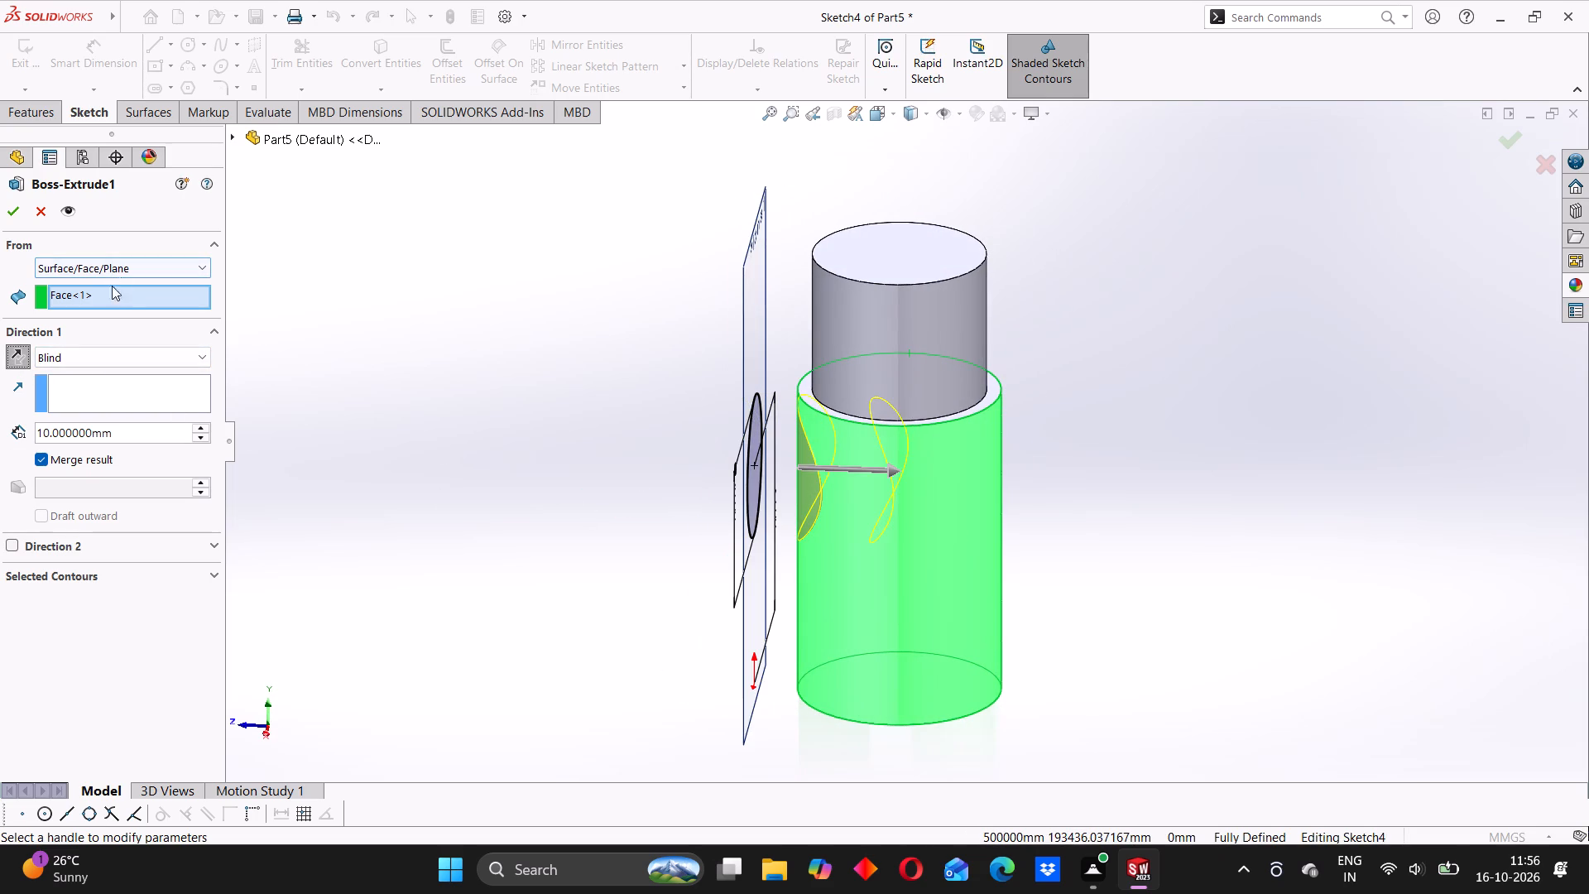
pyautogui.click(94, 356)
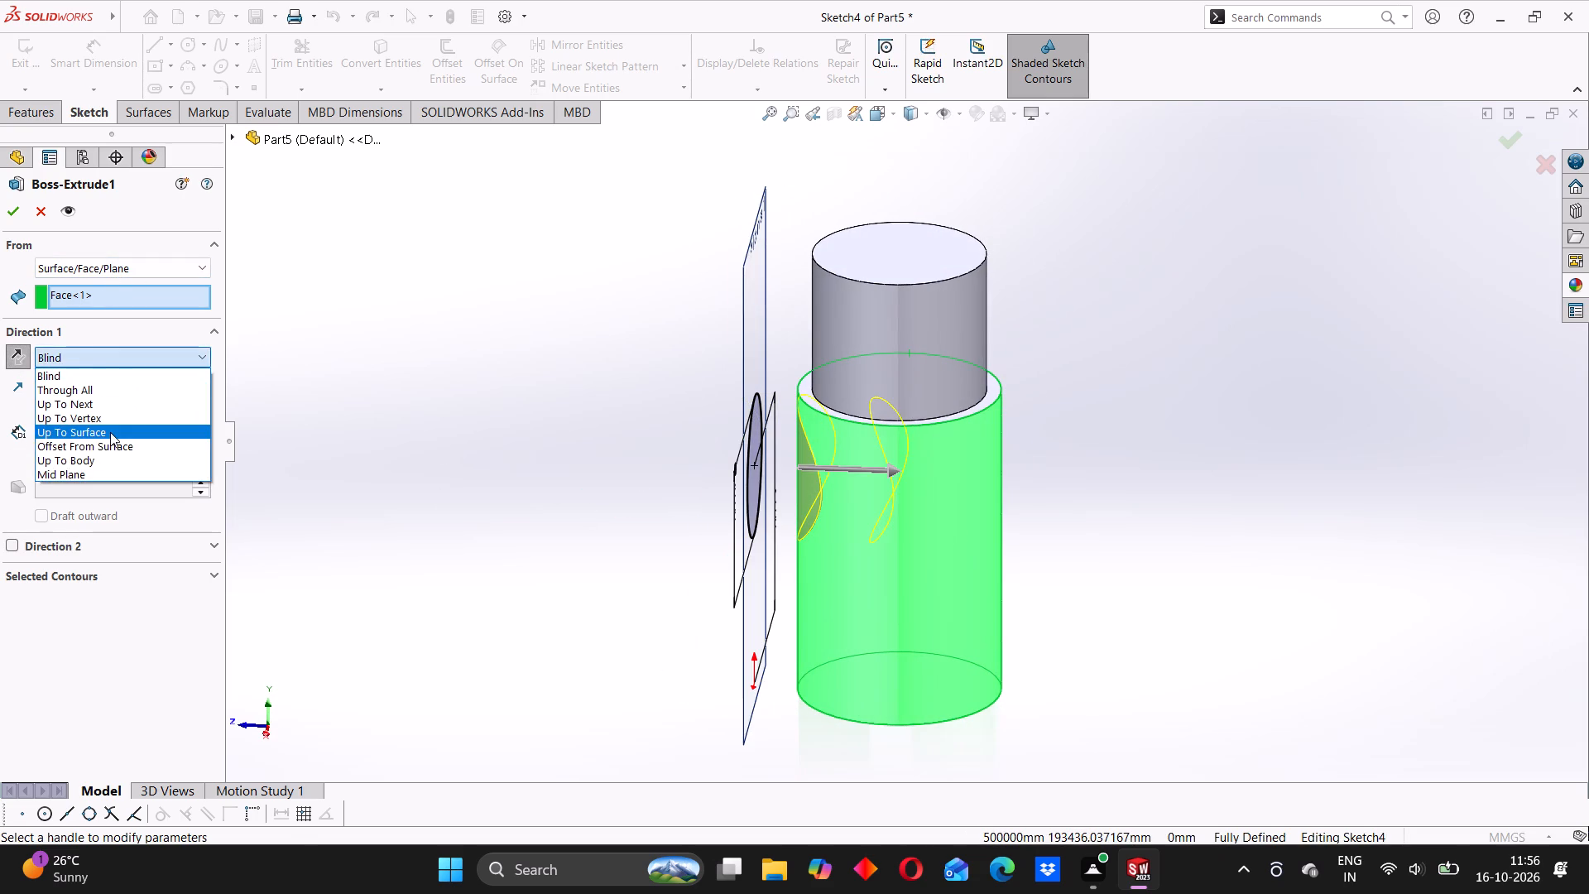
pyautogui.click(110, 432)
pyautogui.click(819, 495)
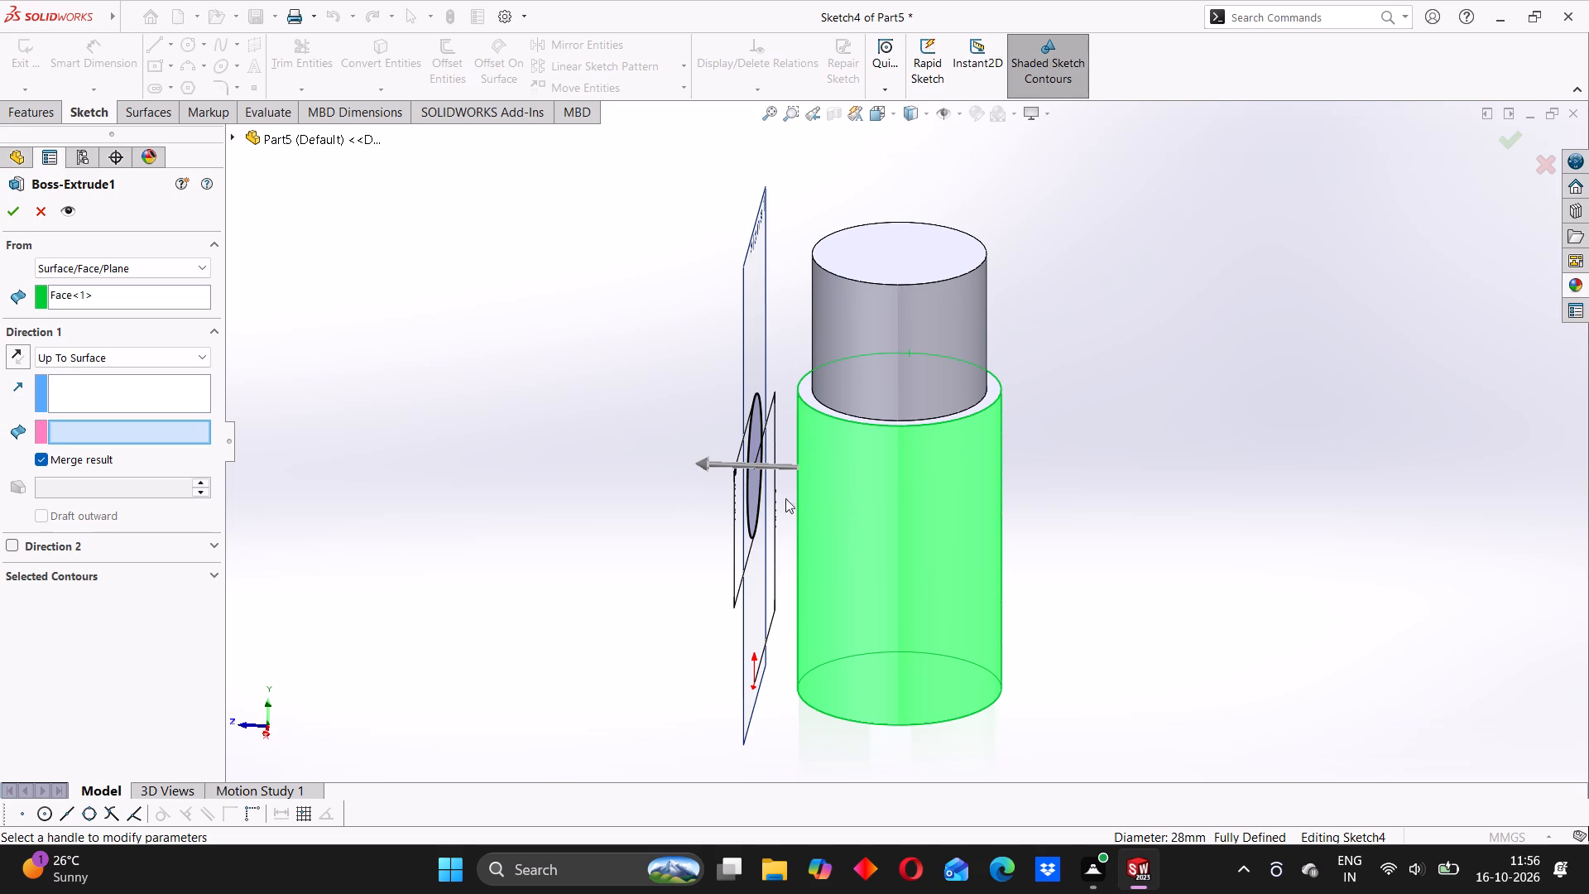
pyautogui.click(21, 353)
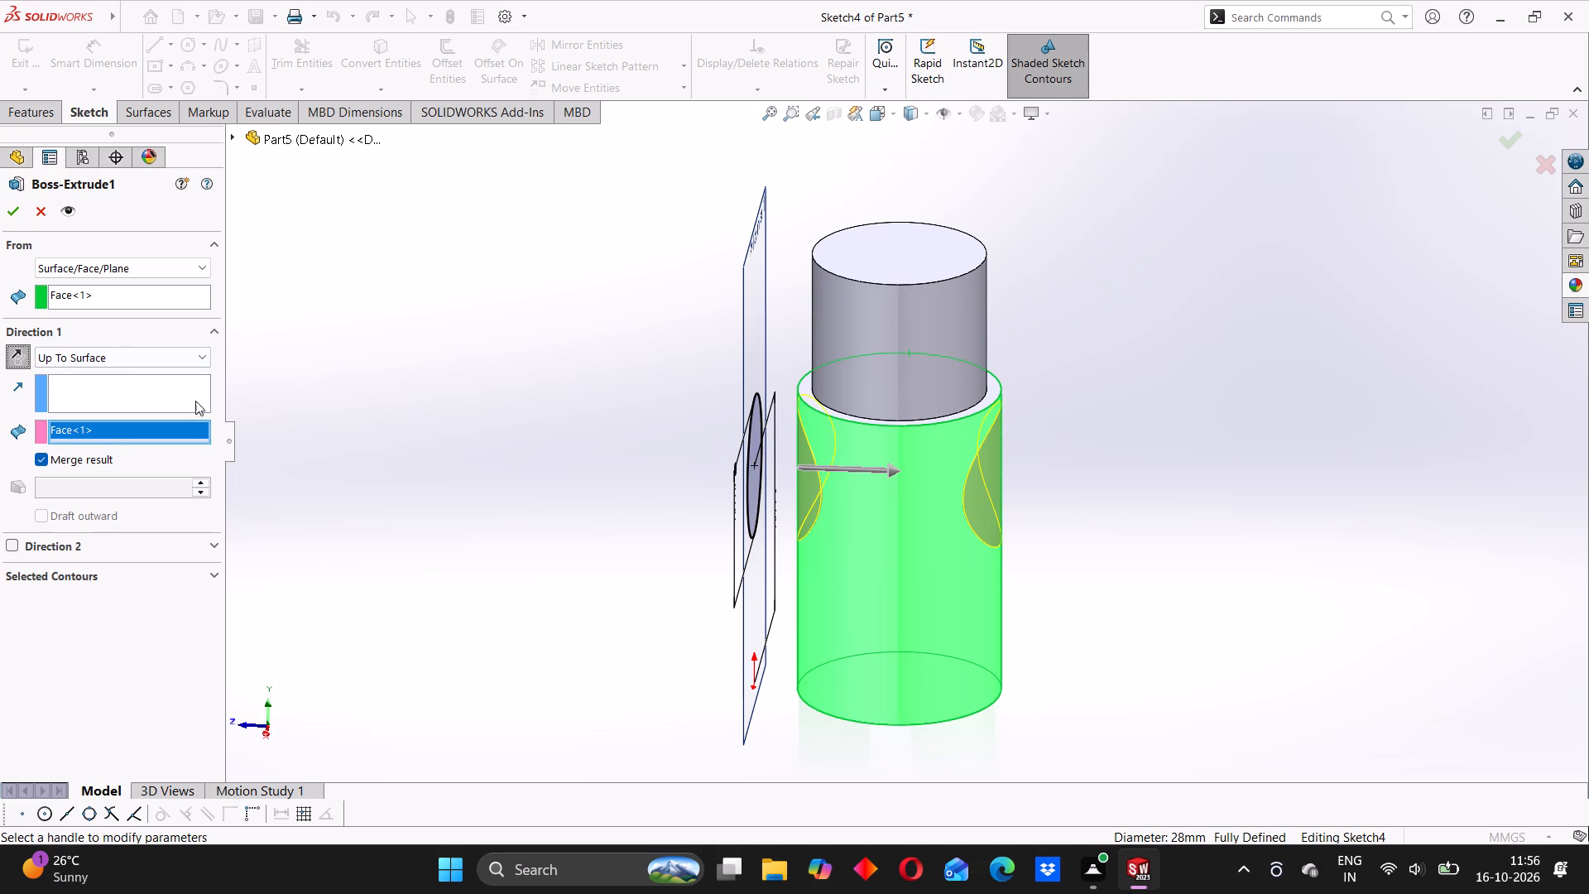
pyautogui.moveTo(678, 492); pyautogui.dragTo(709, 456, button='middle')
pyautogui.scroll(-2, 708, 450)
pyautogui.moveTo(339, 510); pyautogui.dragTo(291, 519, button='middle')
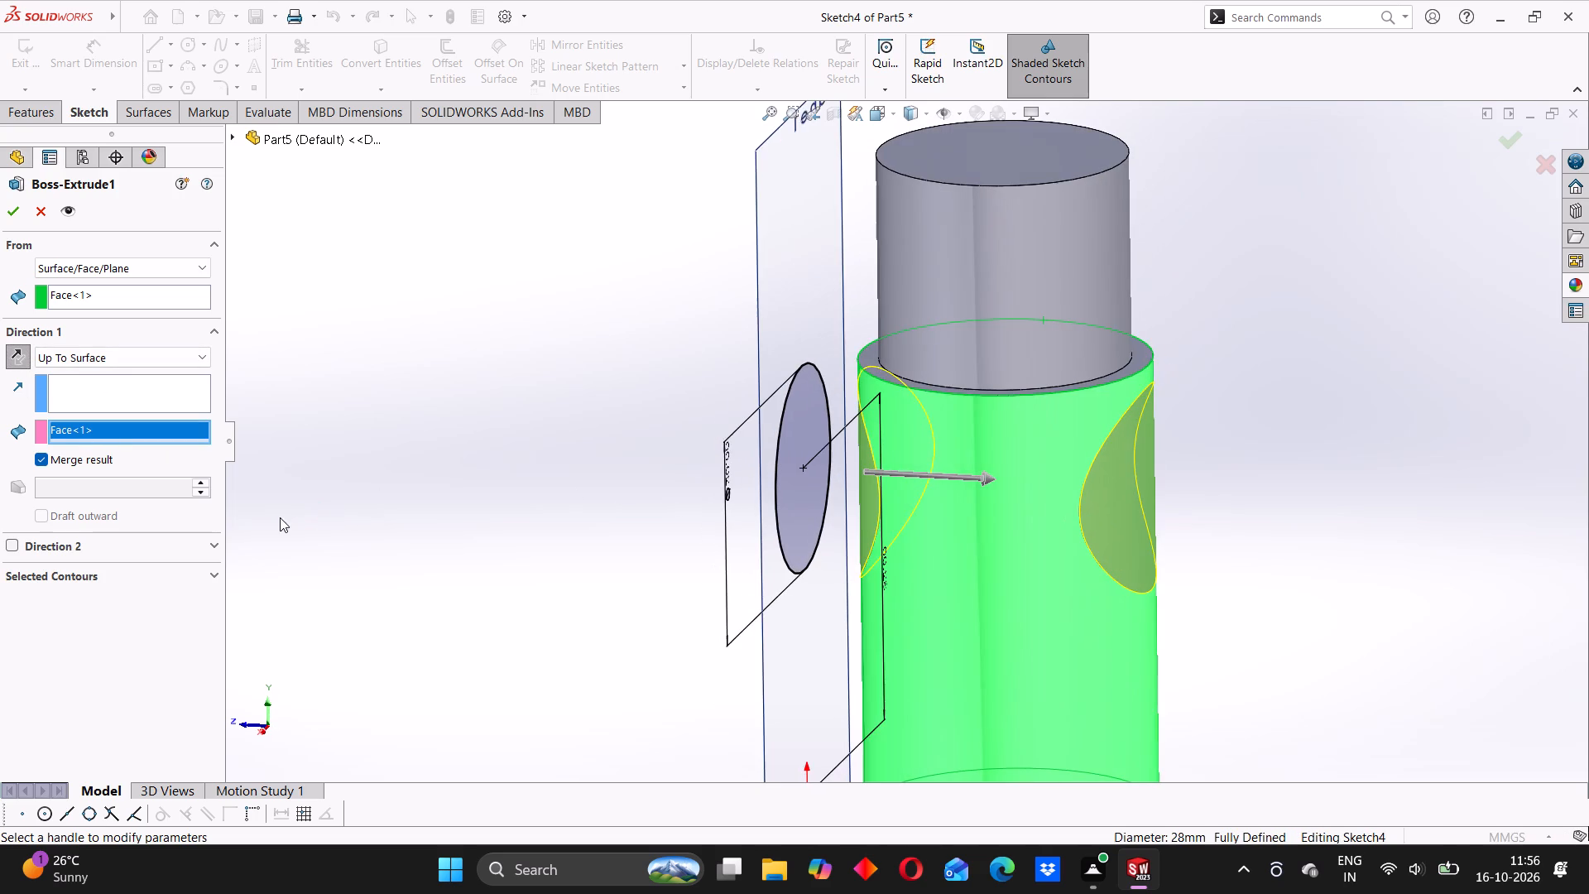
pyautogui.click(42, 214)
# Delete the boss extrusion feature while keeping its circle sketch.
pyautogui.rightClick(81, 437)
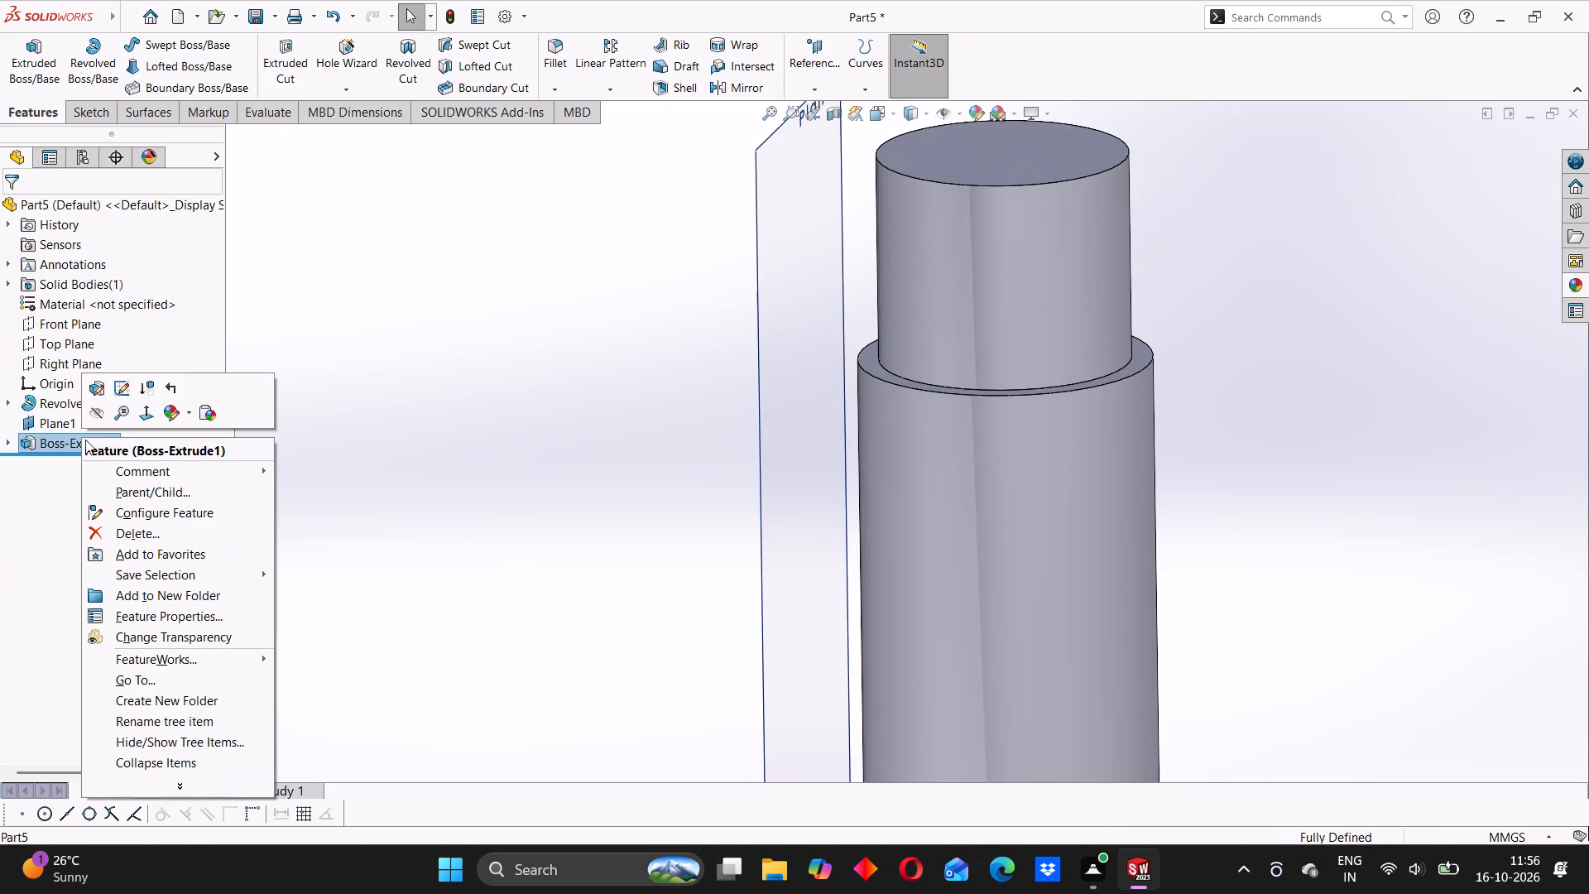
pyautogui.click(132, 529)
pyautogui.click(915, 324)
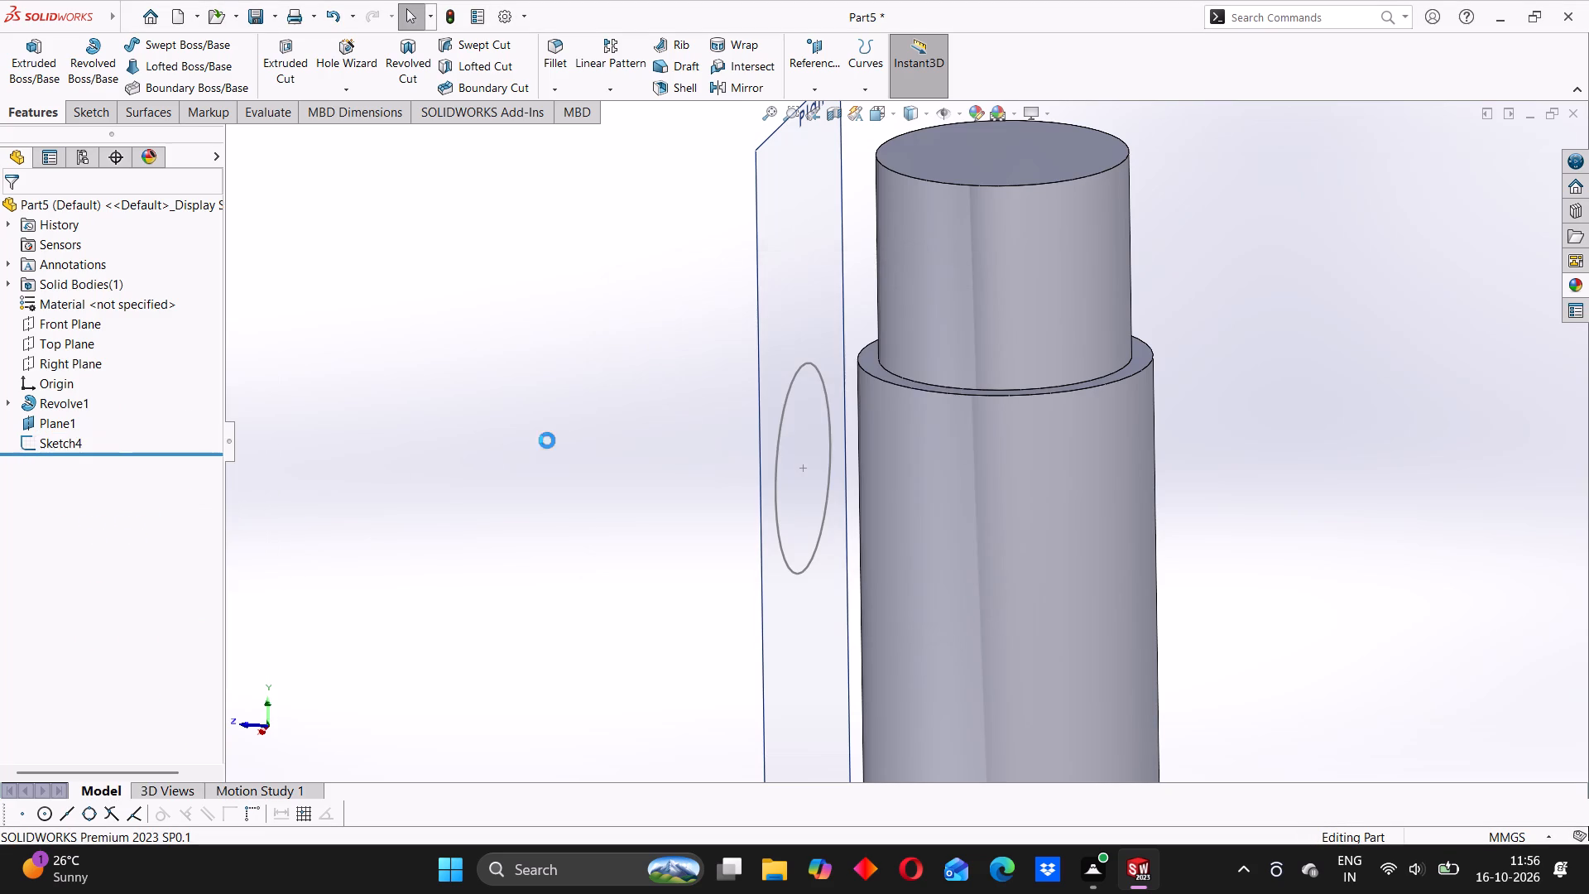
# Start a Blind boss extrusion of the circle sketch, reversed toward the stepped cylinder.
pyautogui.click(59, 445)
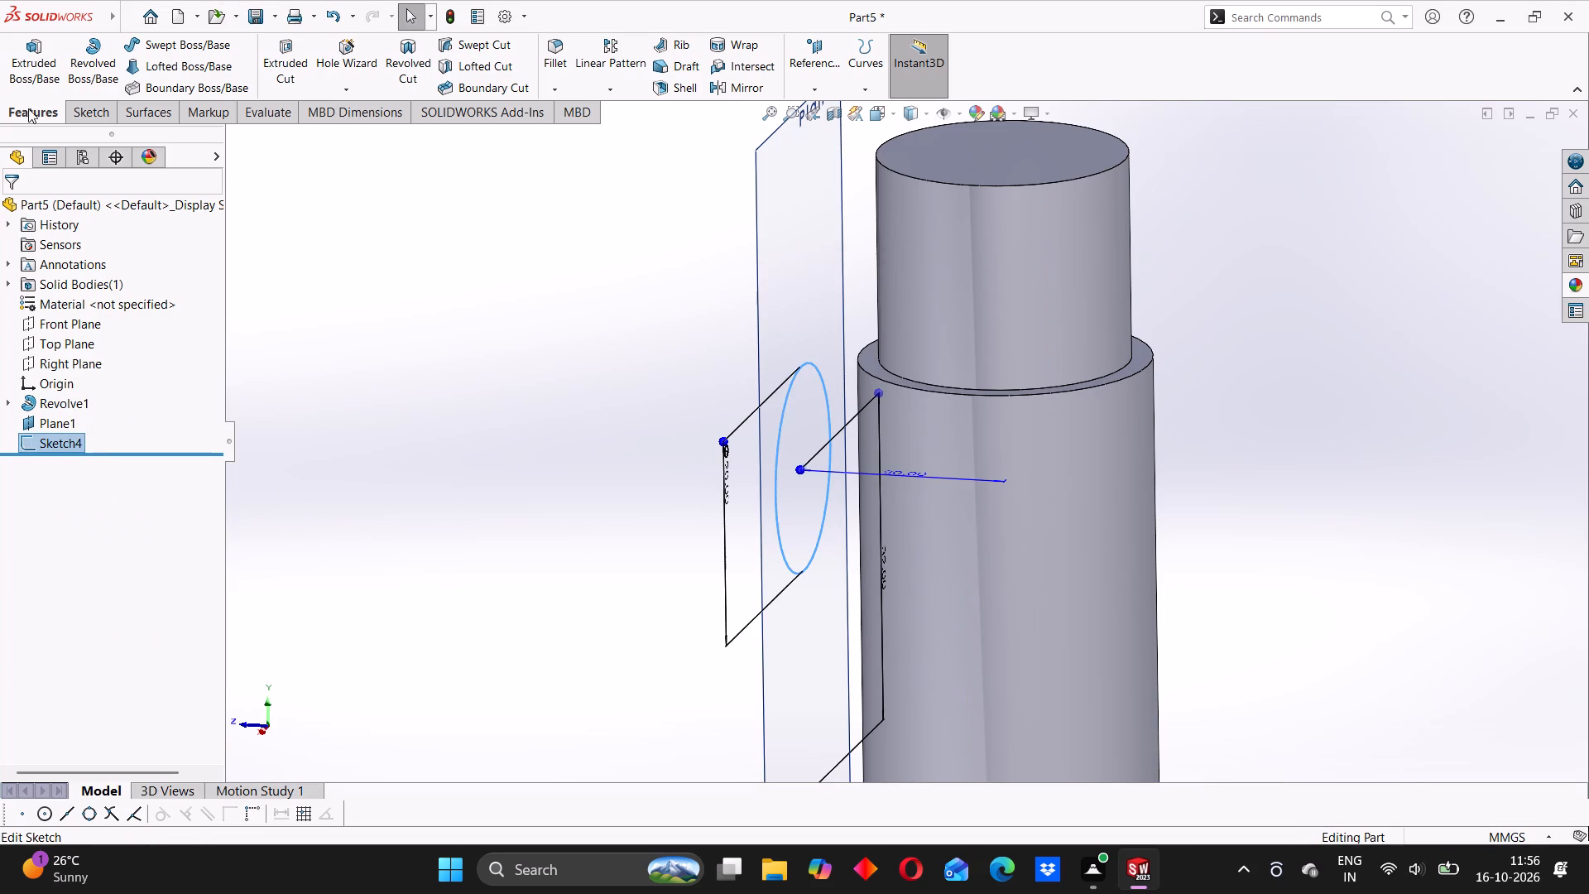
pyautogui.click(42, 77)
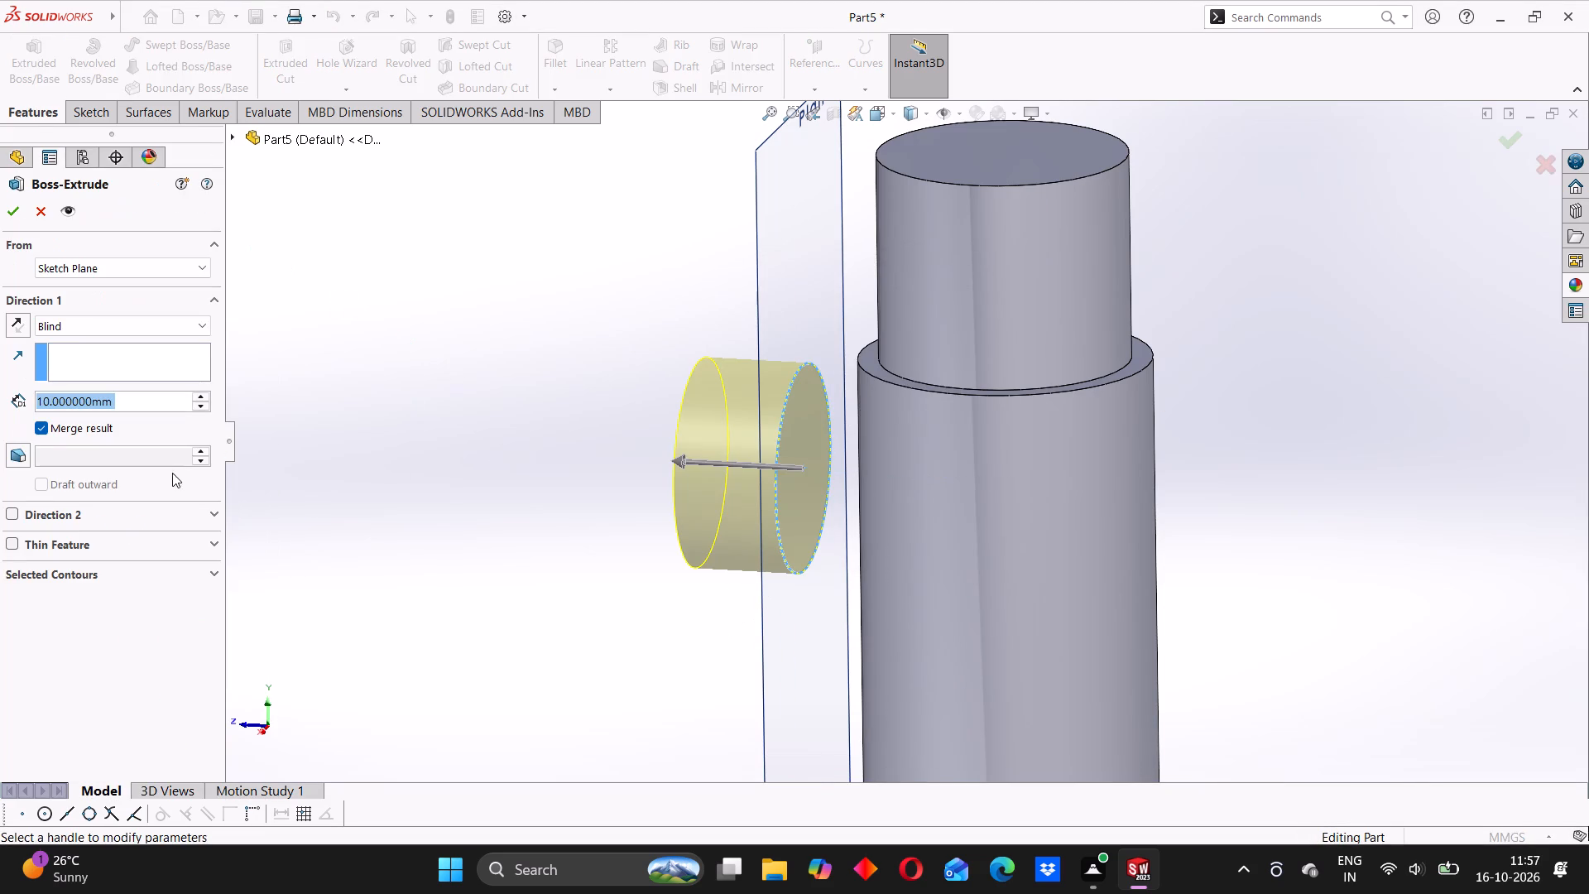
pyautogui.scroll(2, 792, 465)
pyautogui.click(11, 320)
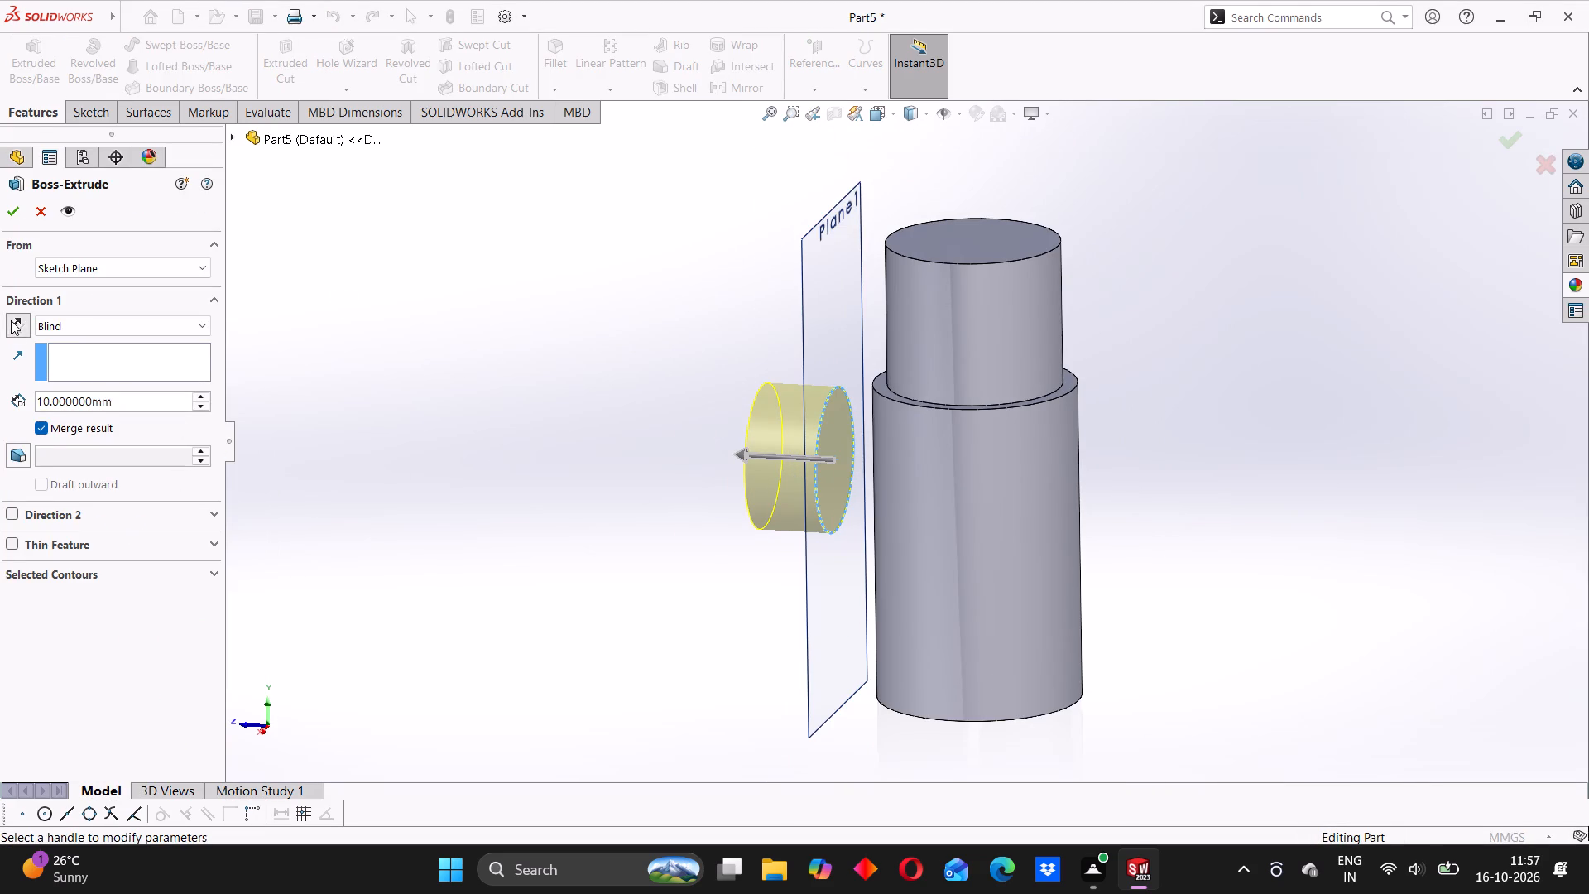
pyautogui.moveTo(650, 472); pyautogui.dragTo(752, 527, button='middle')
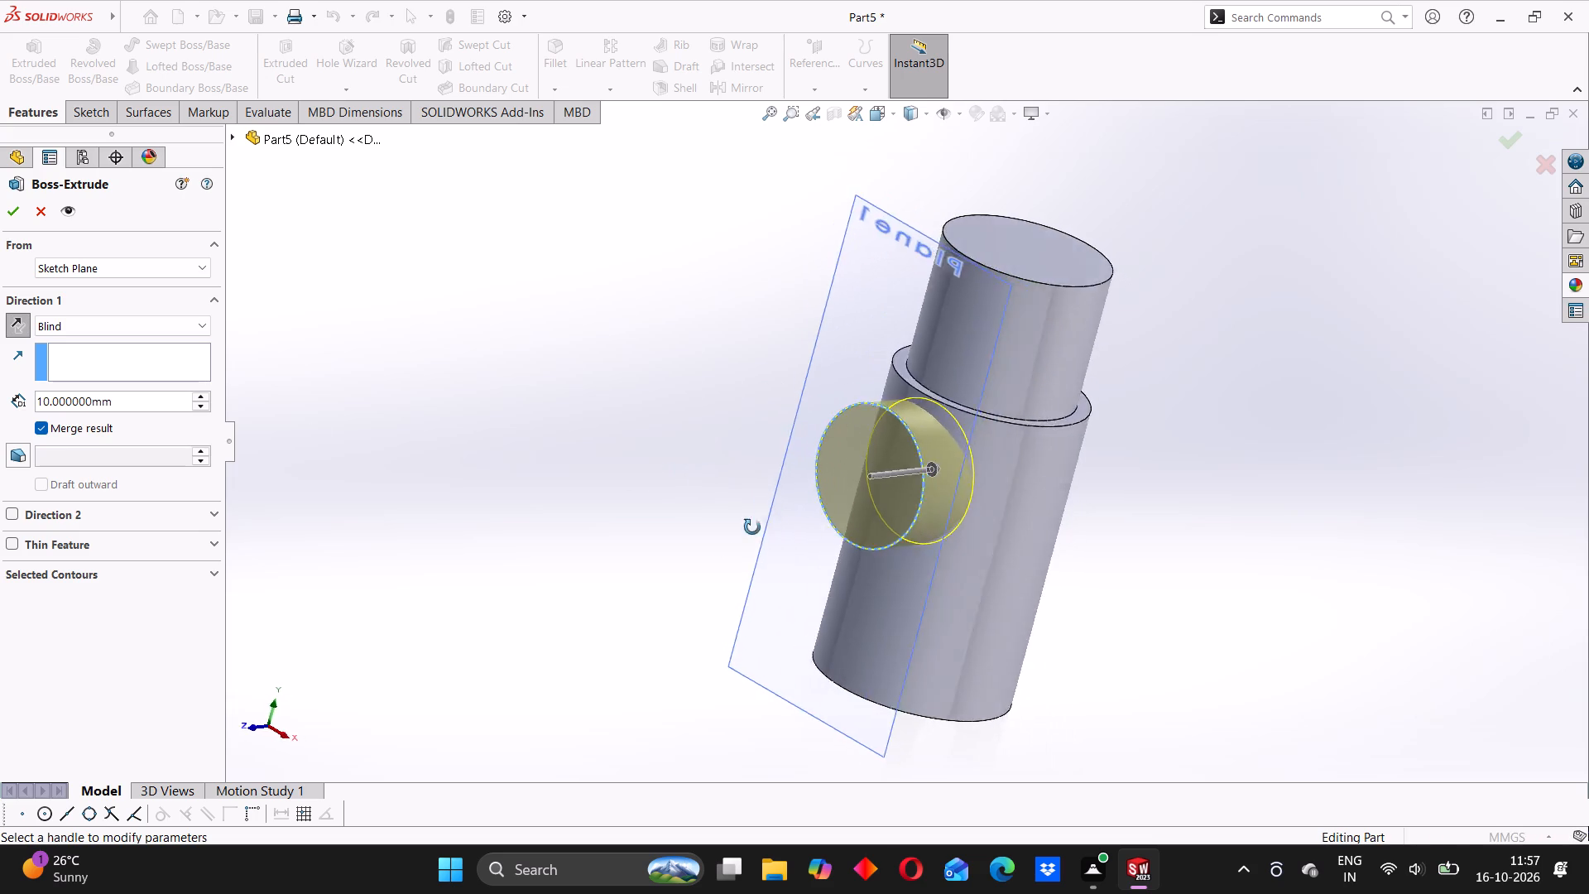
pyautogui.moveTo(752, 527); pyautogui.dragTo(708, 554, button='middle')
pyautogui.moveTo(698, 589); pyautogui.dragTo(695, 534, button='middle')
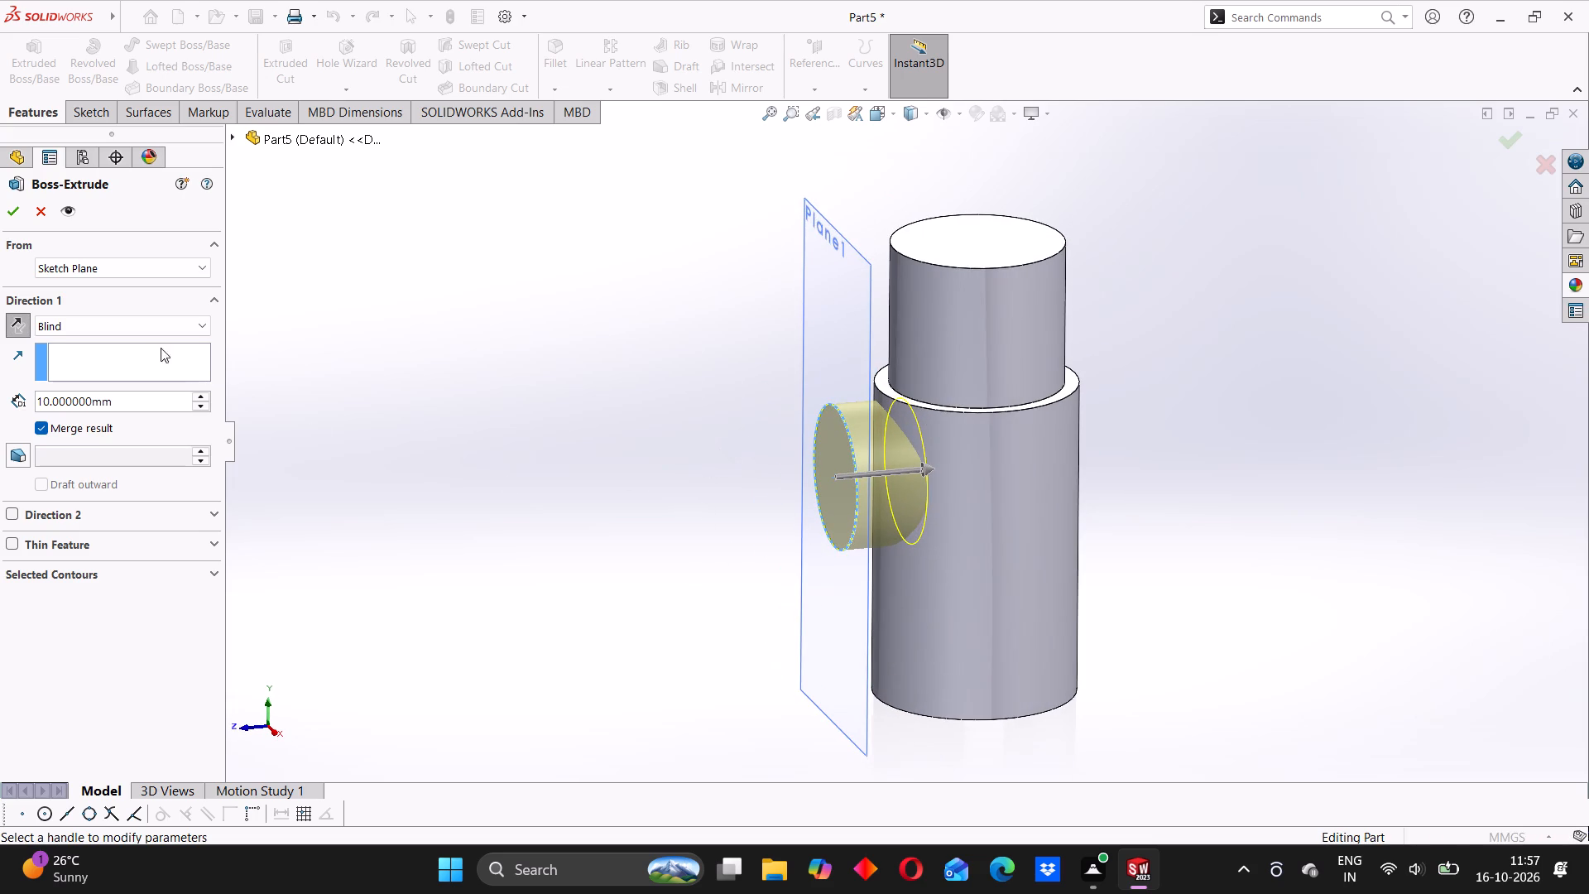
# Try starting the extrusion from the larger cylinder's outer face, switch the start to Plane1, and complete the boss at 10 mm depth.
pyautogui.click(108, 251)
pyautogui.click(100, 257)
pyautogui.click(199, 248)
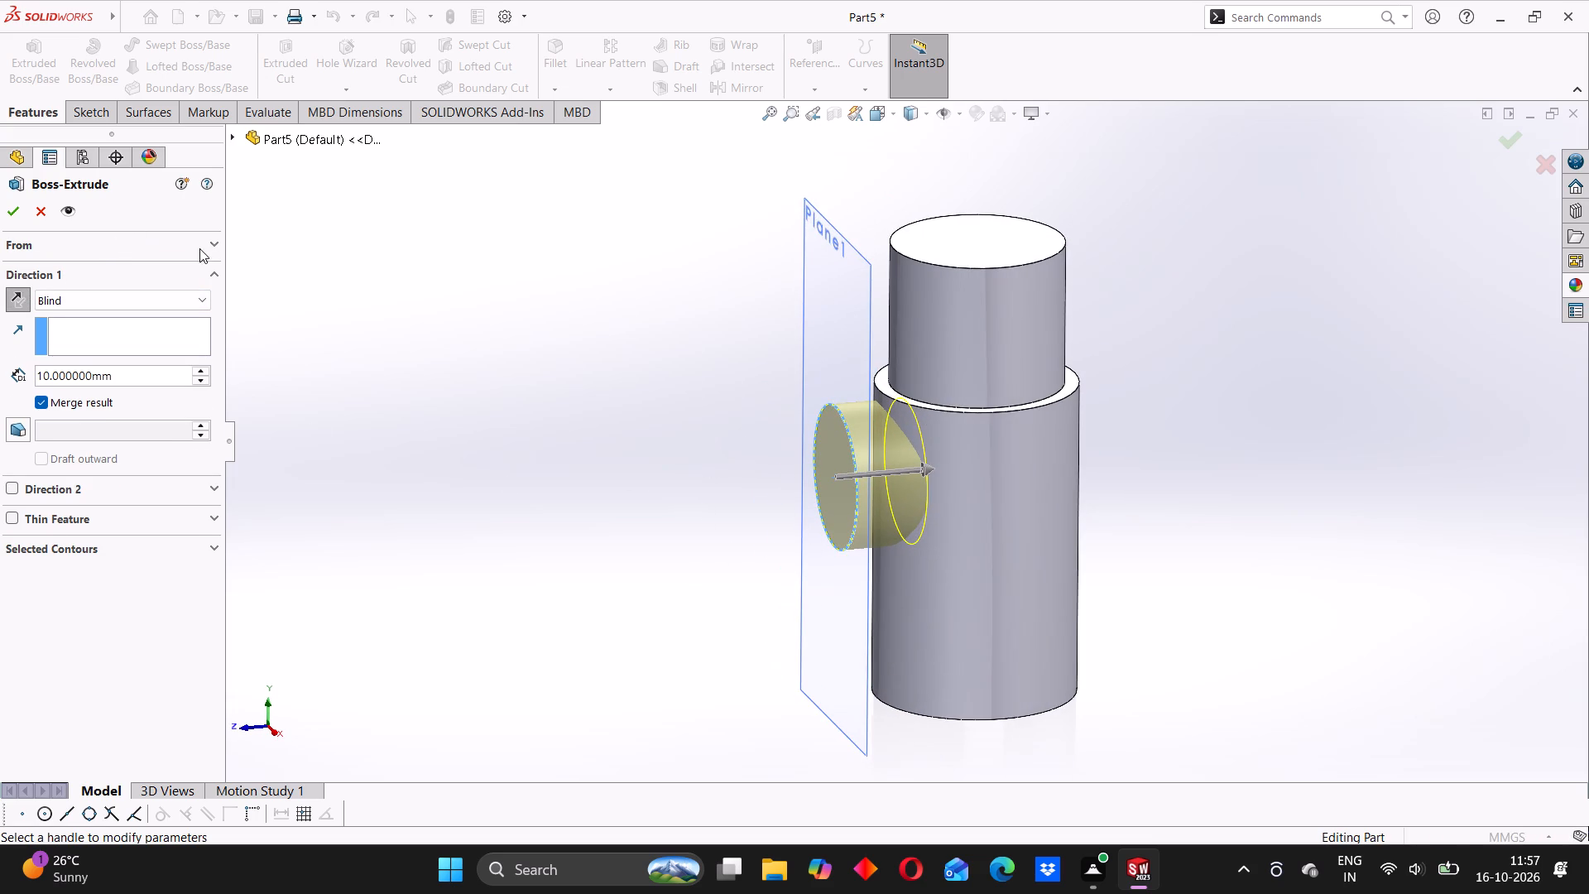
pyautogui.click(100, 276)
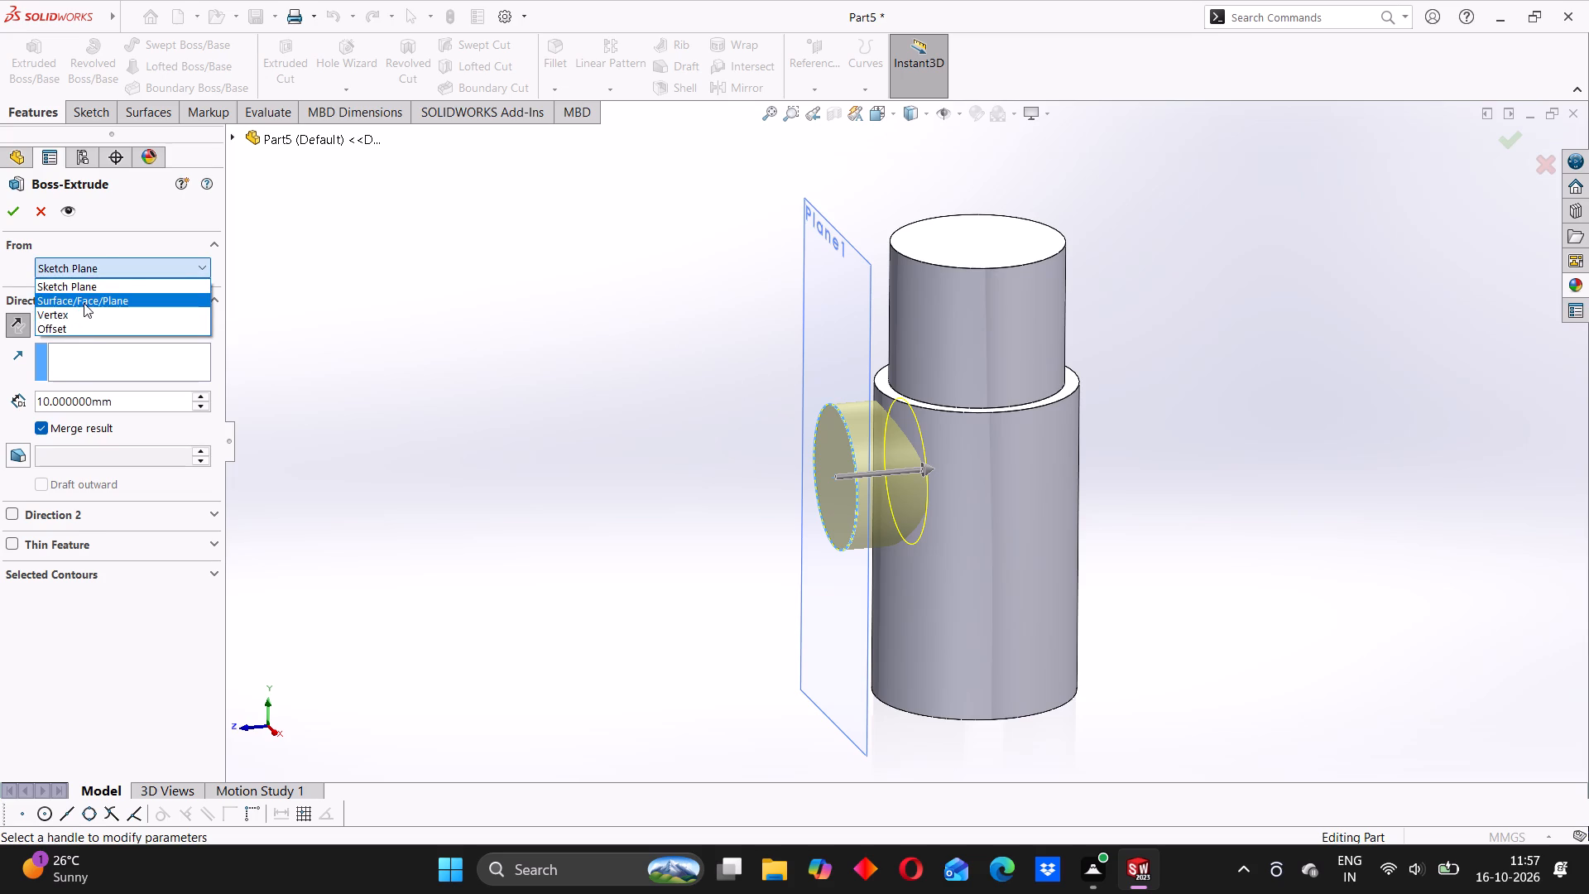
pyautogui.click(84, 303)
pyautogui.click(939, 507)
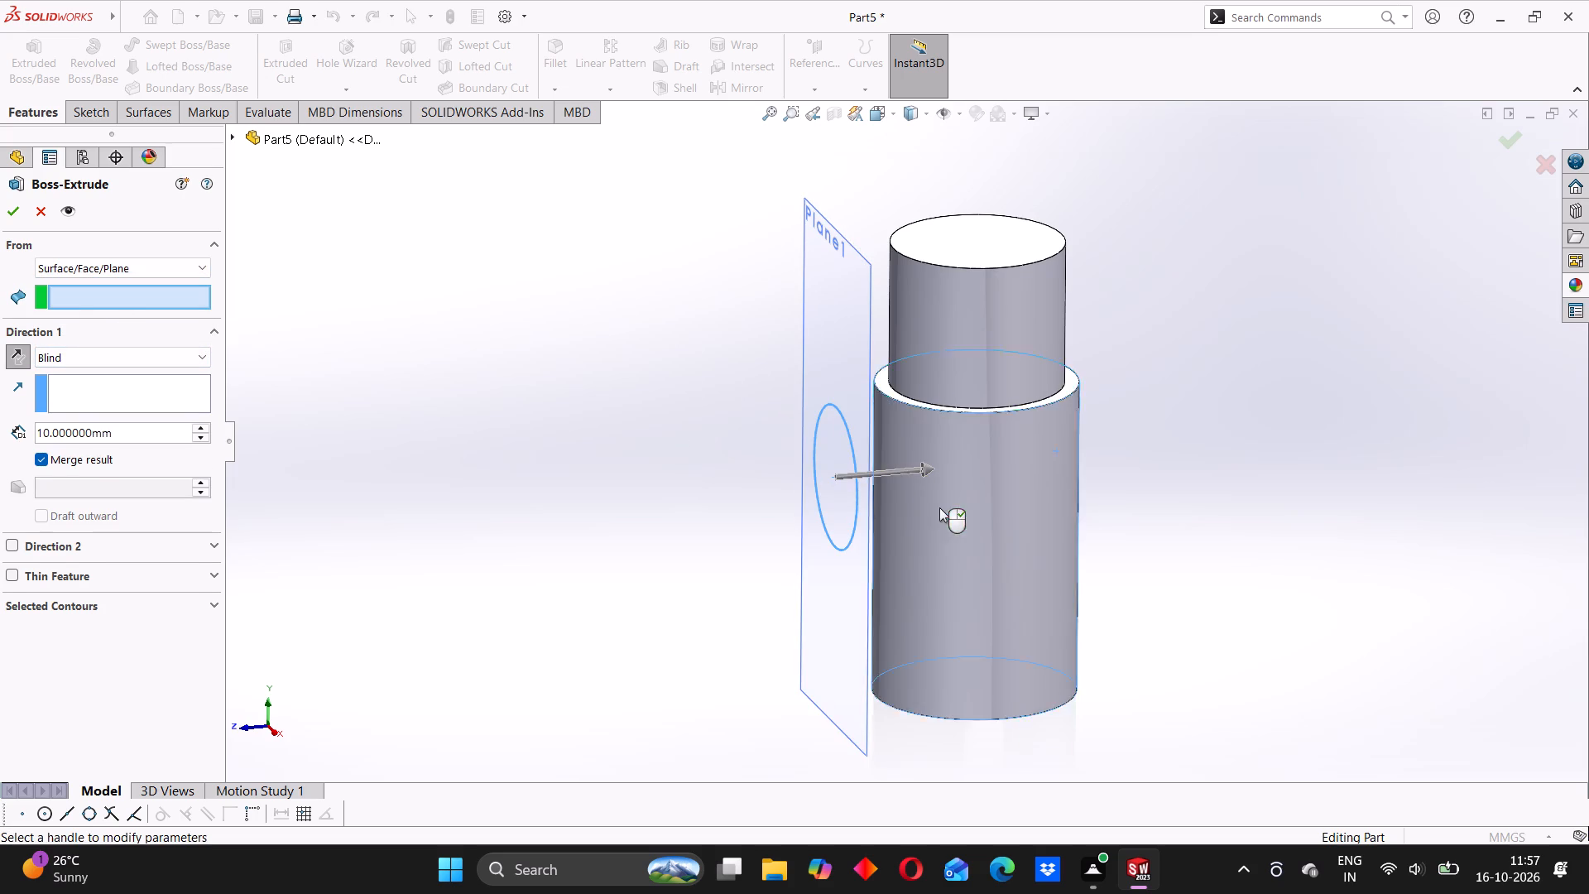
pyautogui.moveTo(714, 534); pyautogui.dragTo(667, 517, button='middle')
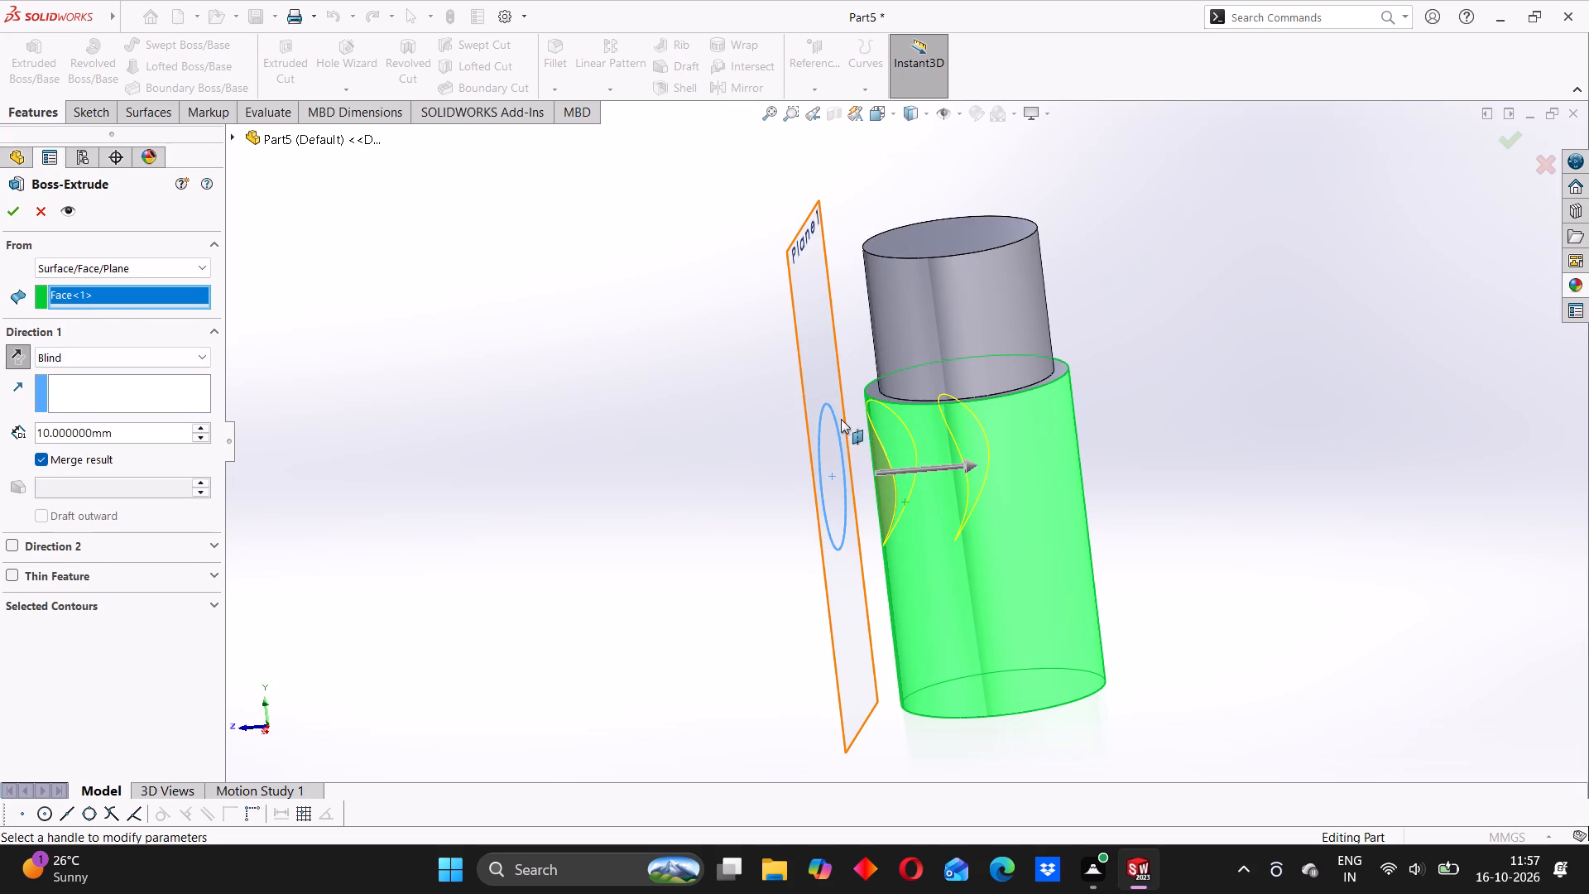
pyautogui.click(823, 408)
pyautogui.moveTo(748, 541); pyautogui.dragTo(785, 523, button='middle')
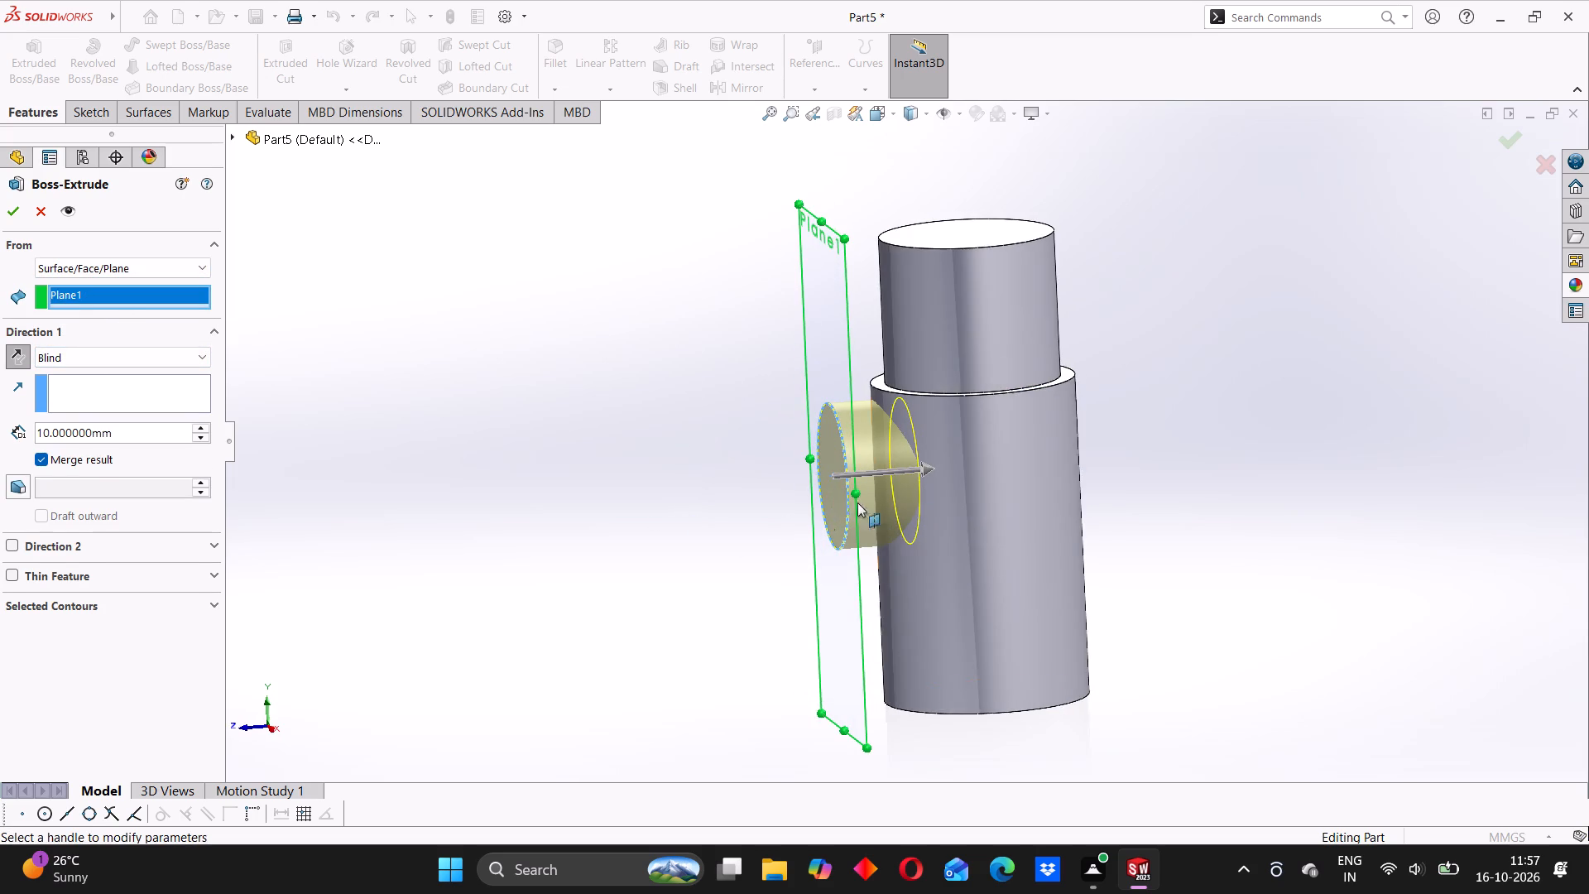
pyautogui.scroll(-3, 914, 458)
pyautogui.middleClick(921, 505)
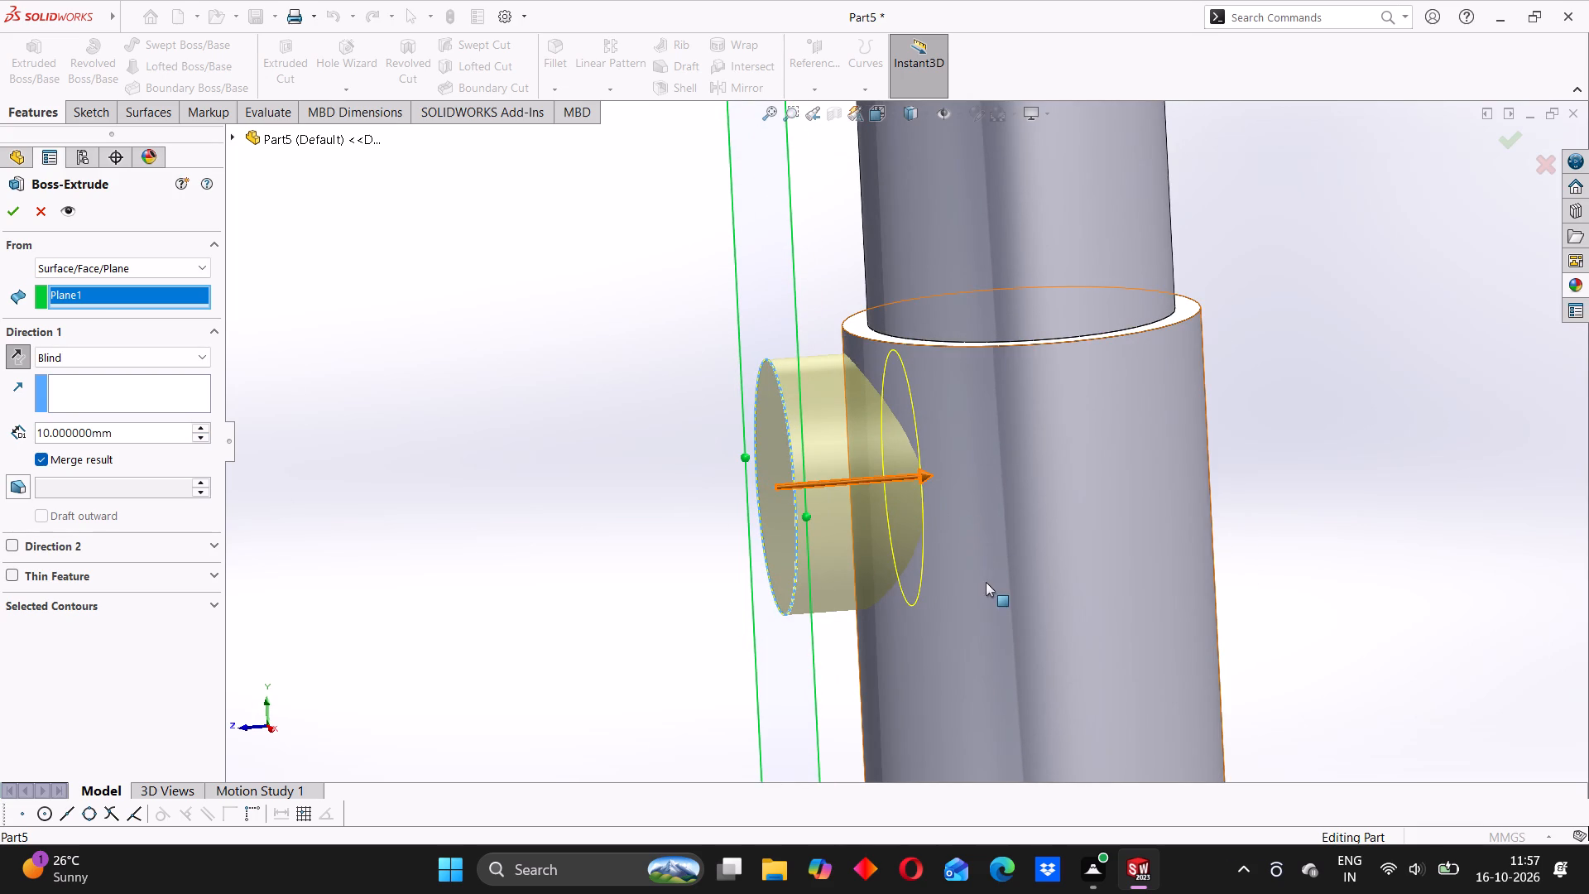
pyautogui.click(20, 217)
# Hide the offset reference plane Plane1 beside the cylinder.
pyautogui.moveTo(900, 477); pyautogui.dragTo(968, 401, button='middle')
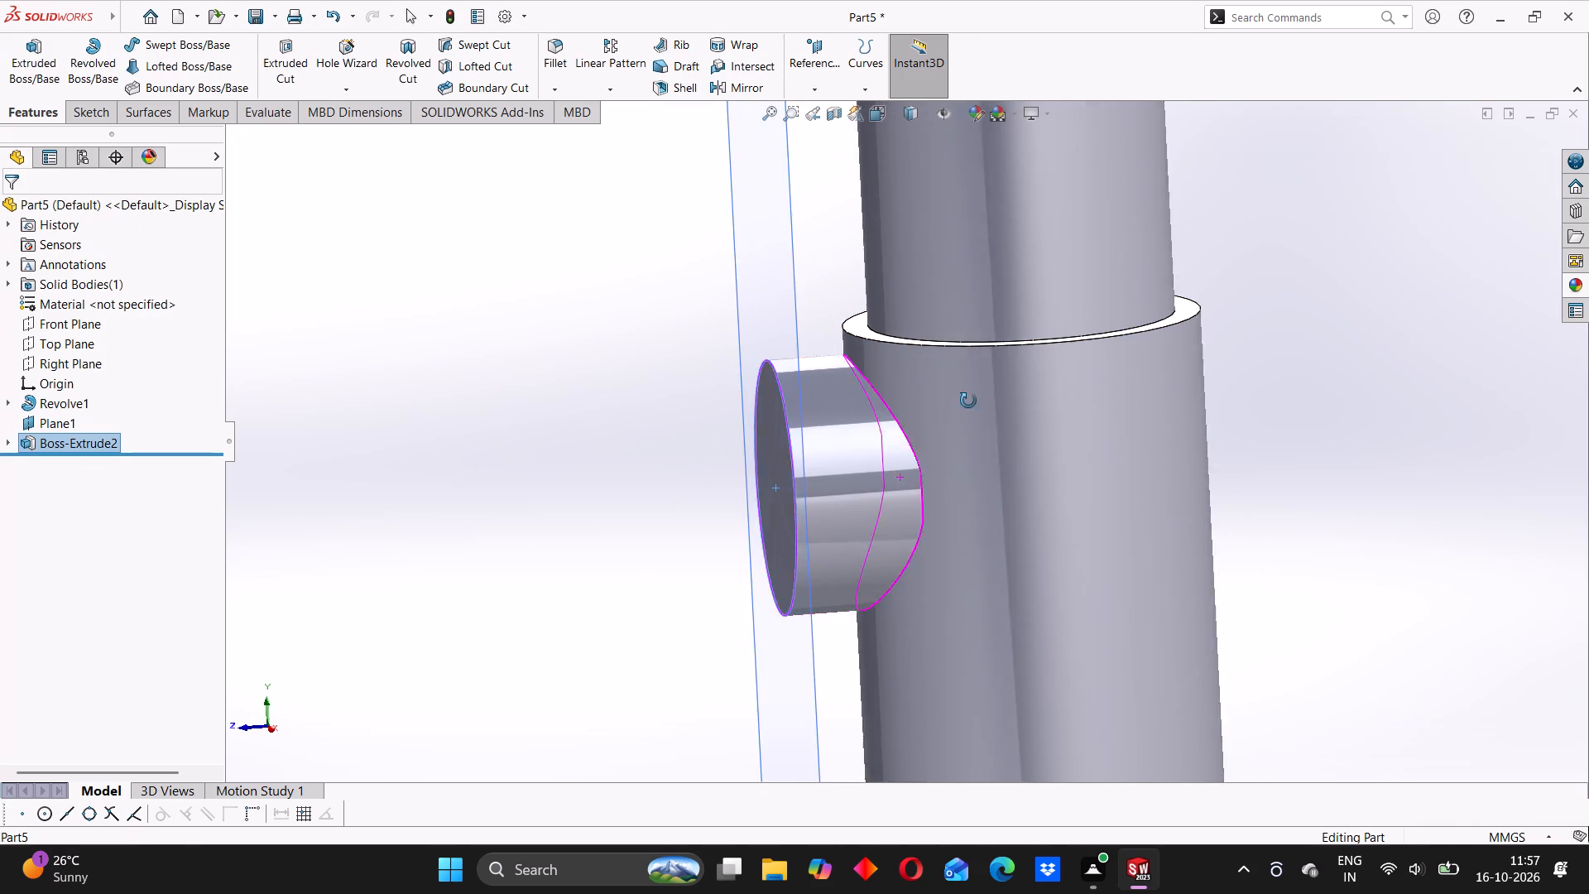
pyautogui.moveTo(968, 401); pyautogui.dragTo(974, 392, button='middle')
pyautogui.scroll(4, 564, 443)
pyautogui.moveTo(967, 404); pyautogui.dragTo(854, 493, button='middle')
pyautogui.click(536, 487)
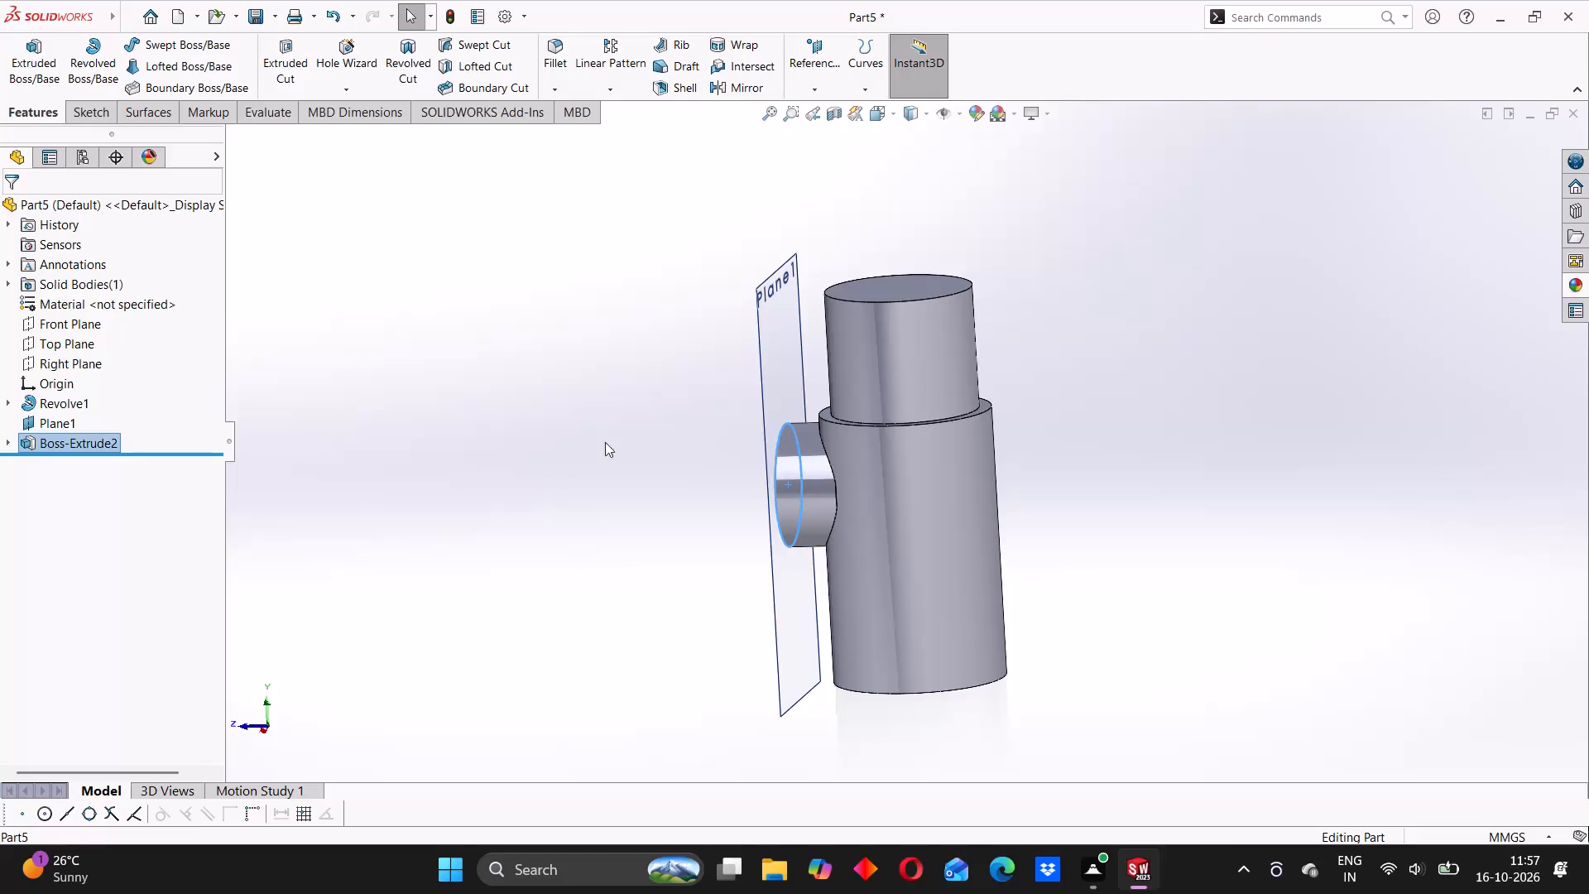
pyautogui.rightClick(779, 291)
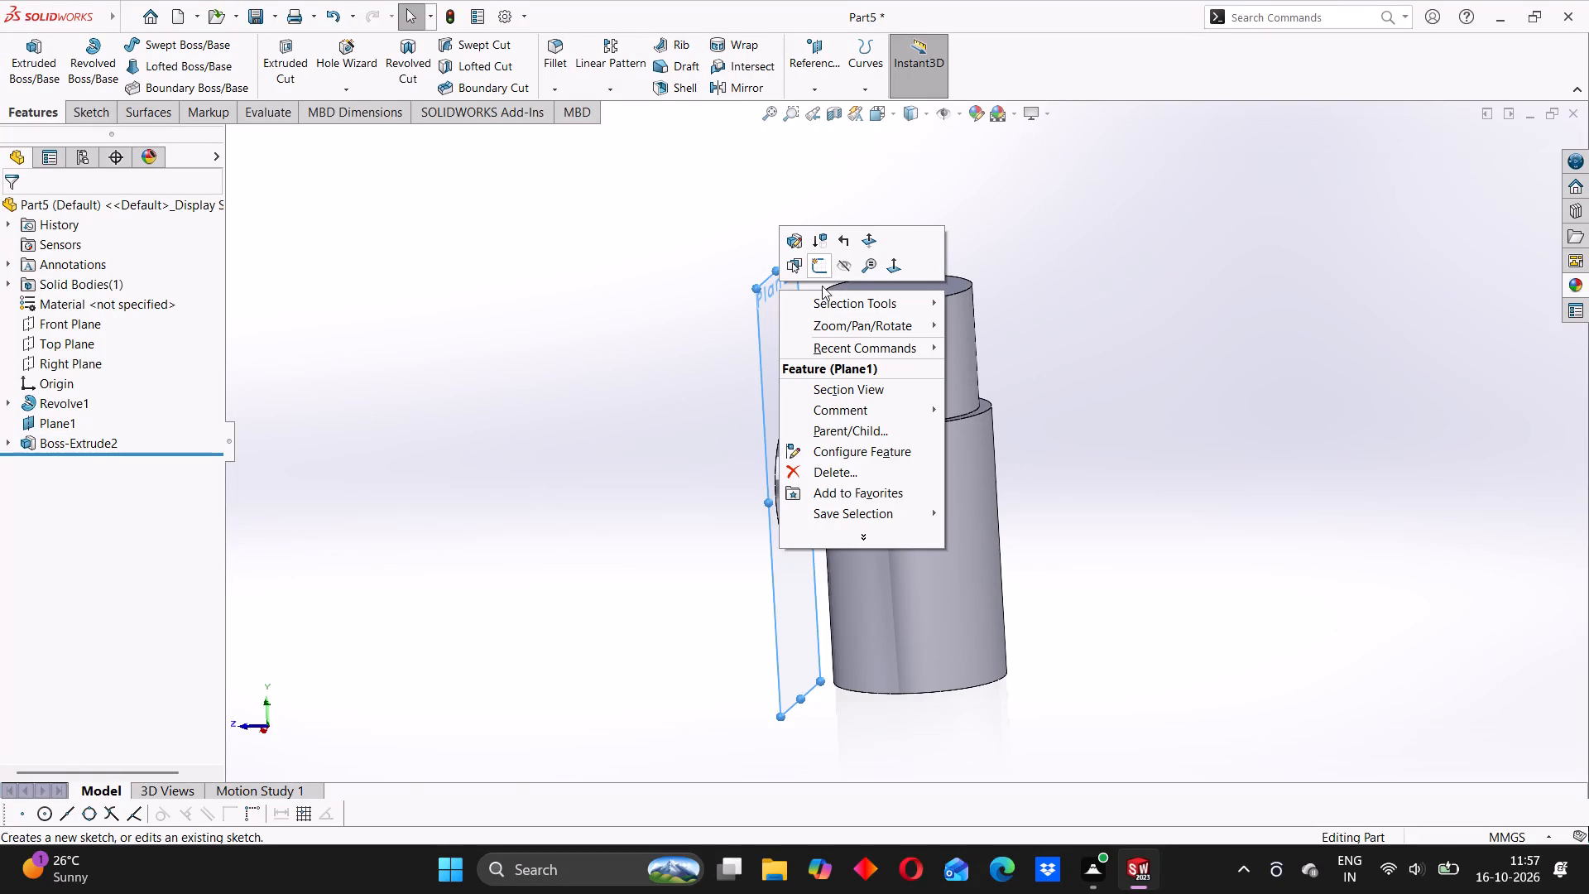
pyautogui.click(852, 272)
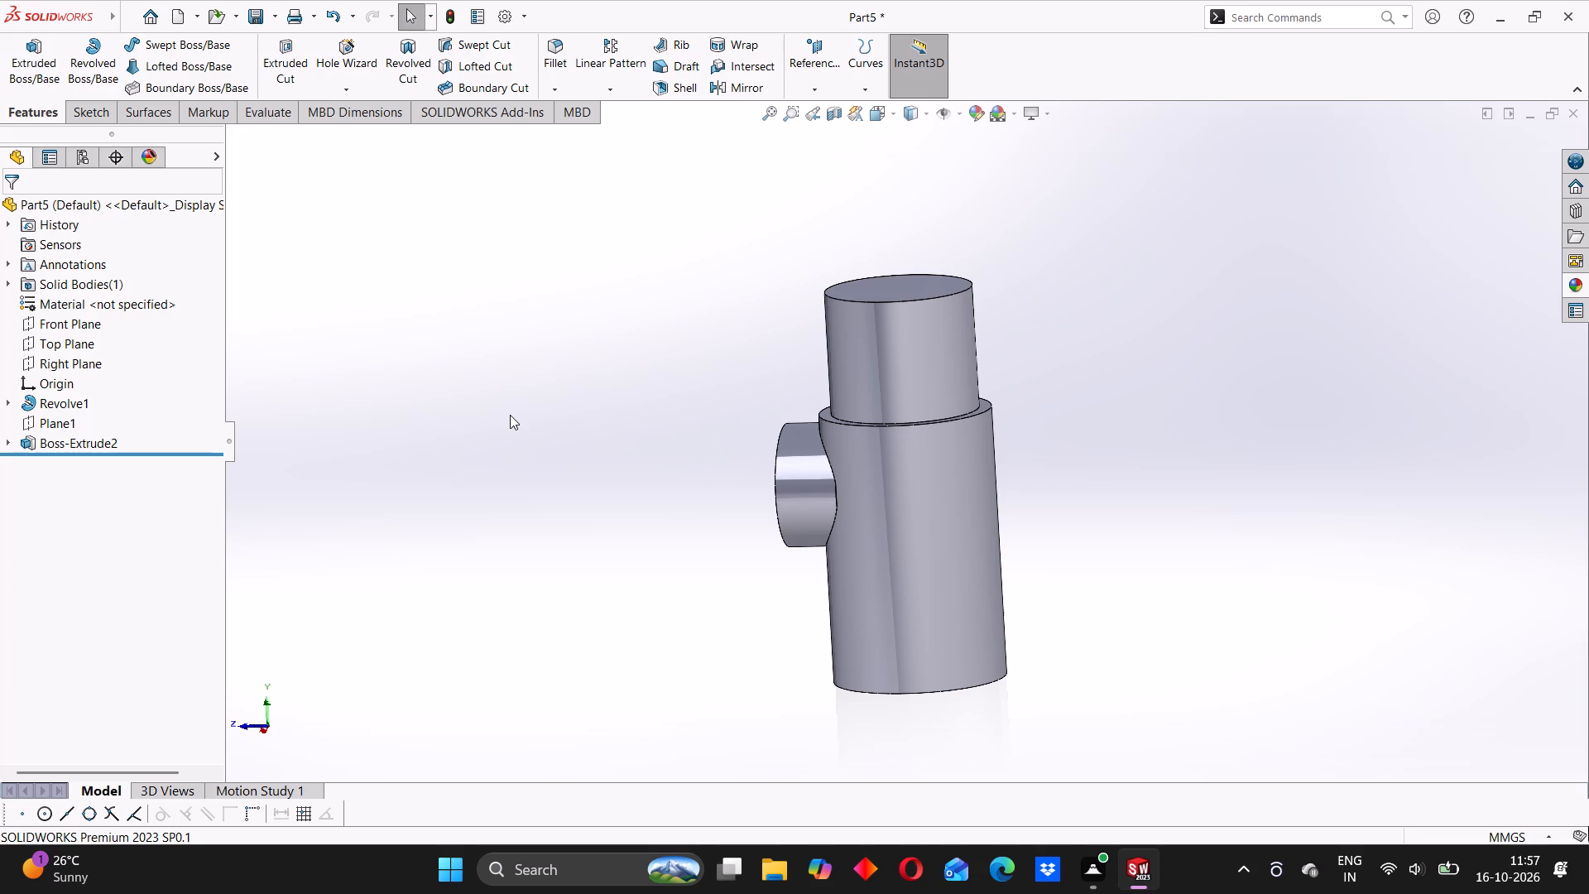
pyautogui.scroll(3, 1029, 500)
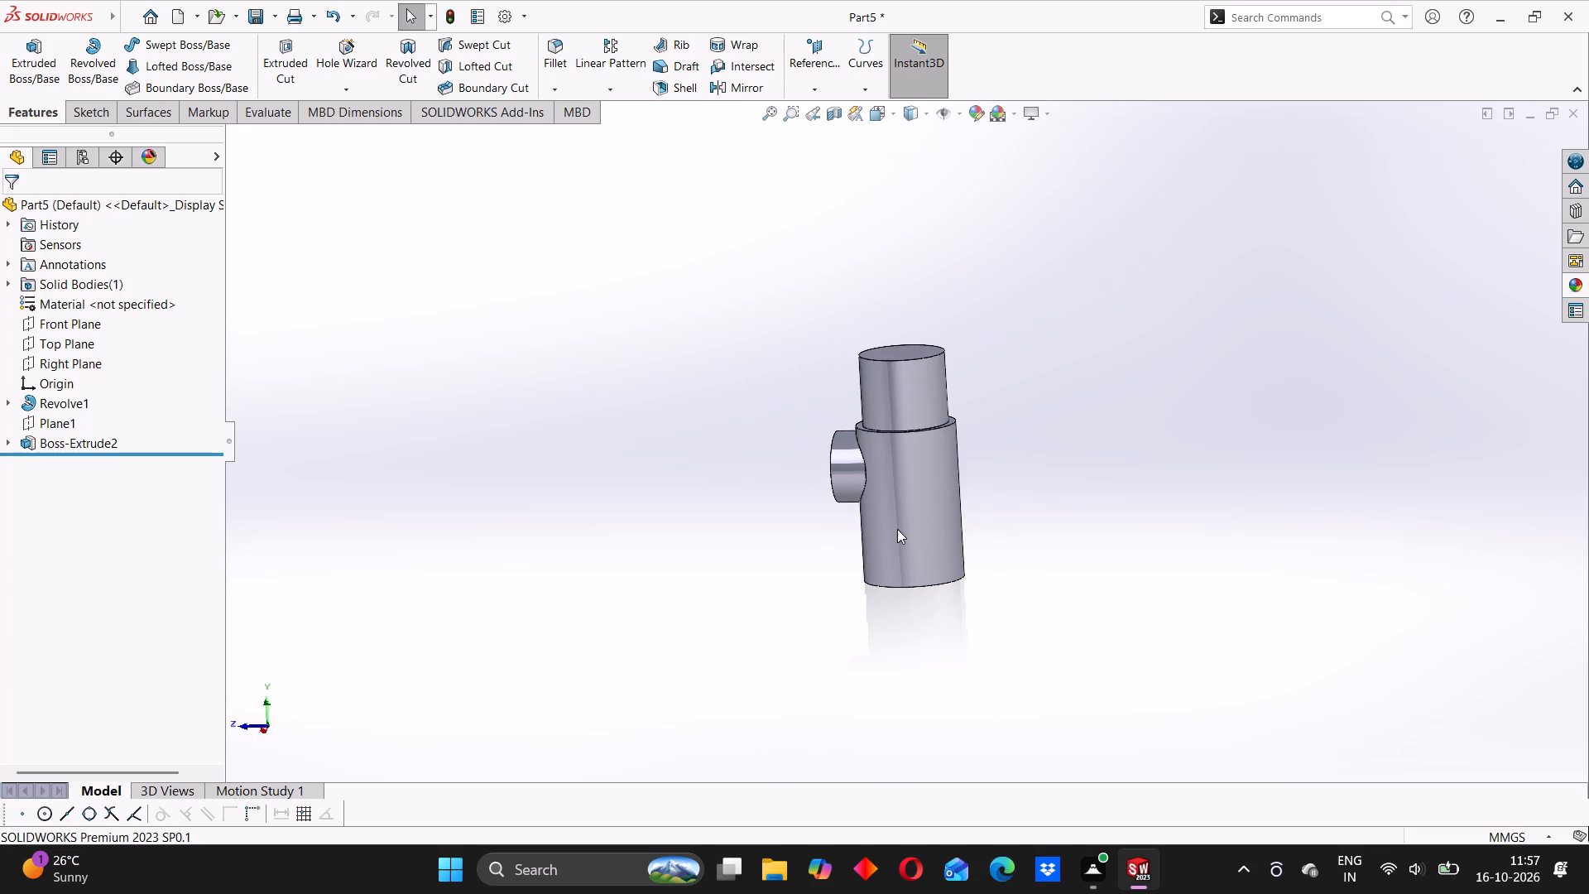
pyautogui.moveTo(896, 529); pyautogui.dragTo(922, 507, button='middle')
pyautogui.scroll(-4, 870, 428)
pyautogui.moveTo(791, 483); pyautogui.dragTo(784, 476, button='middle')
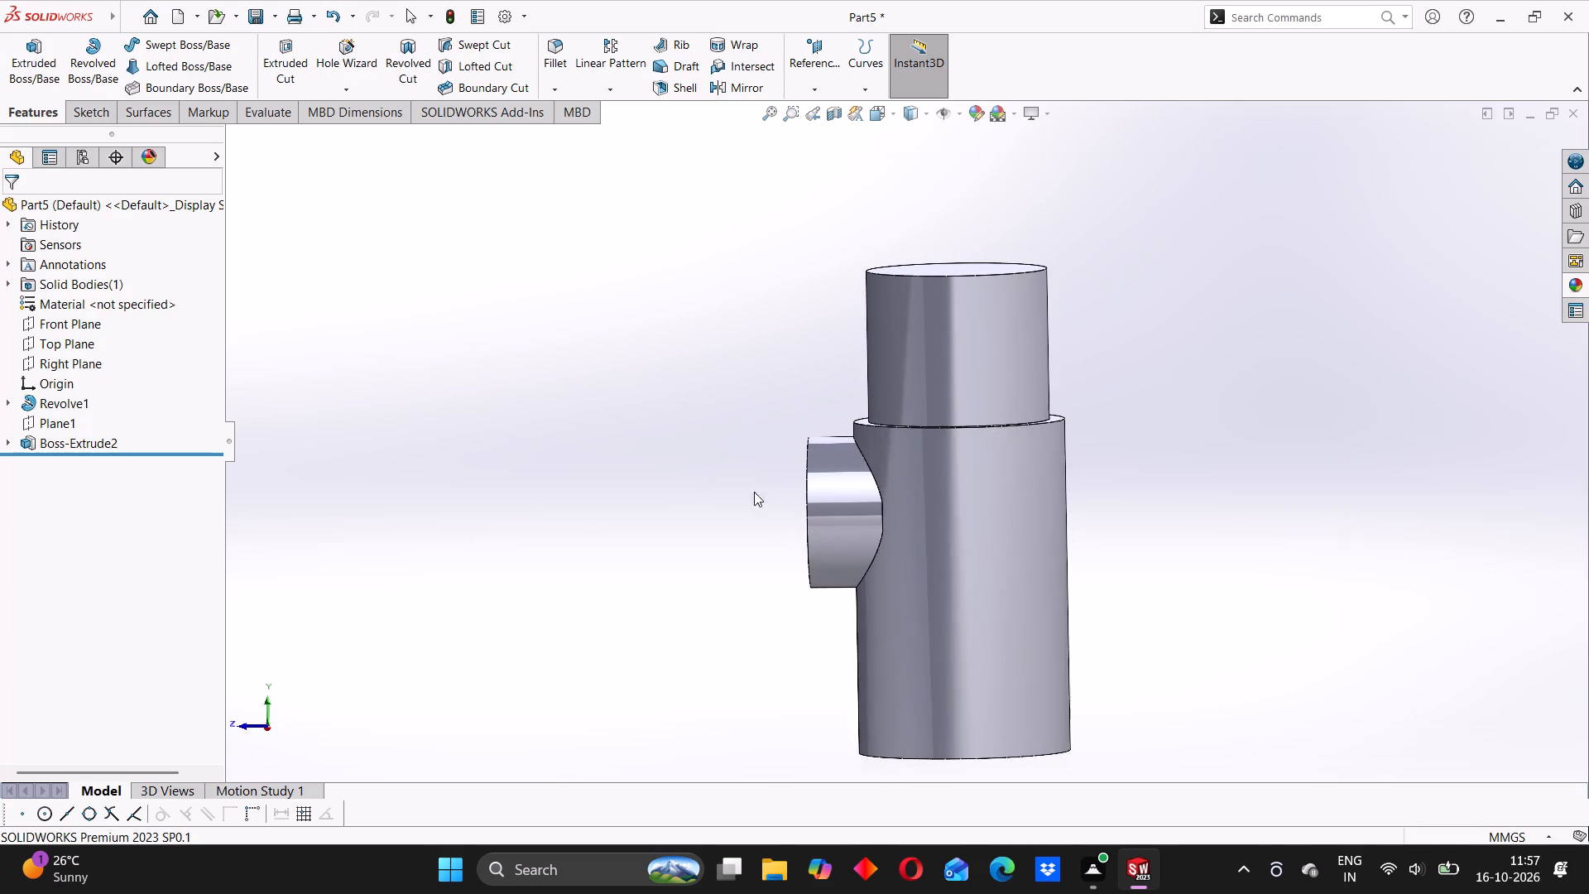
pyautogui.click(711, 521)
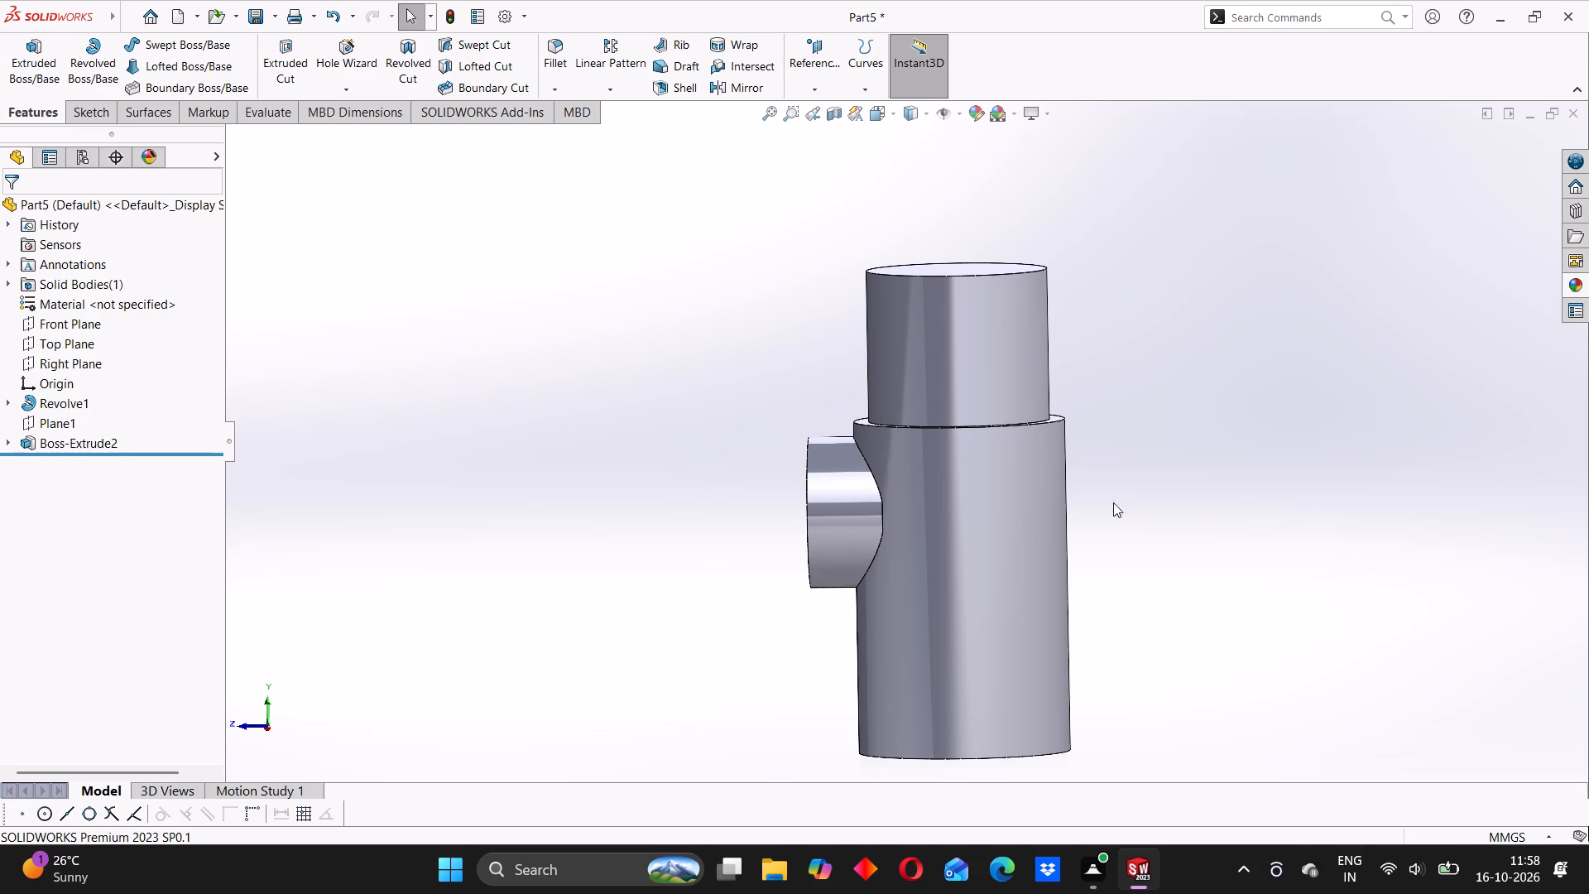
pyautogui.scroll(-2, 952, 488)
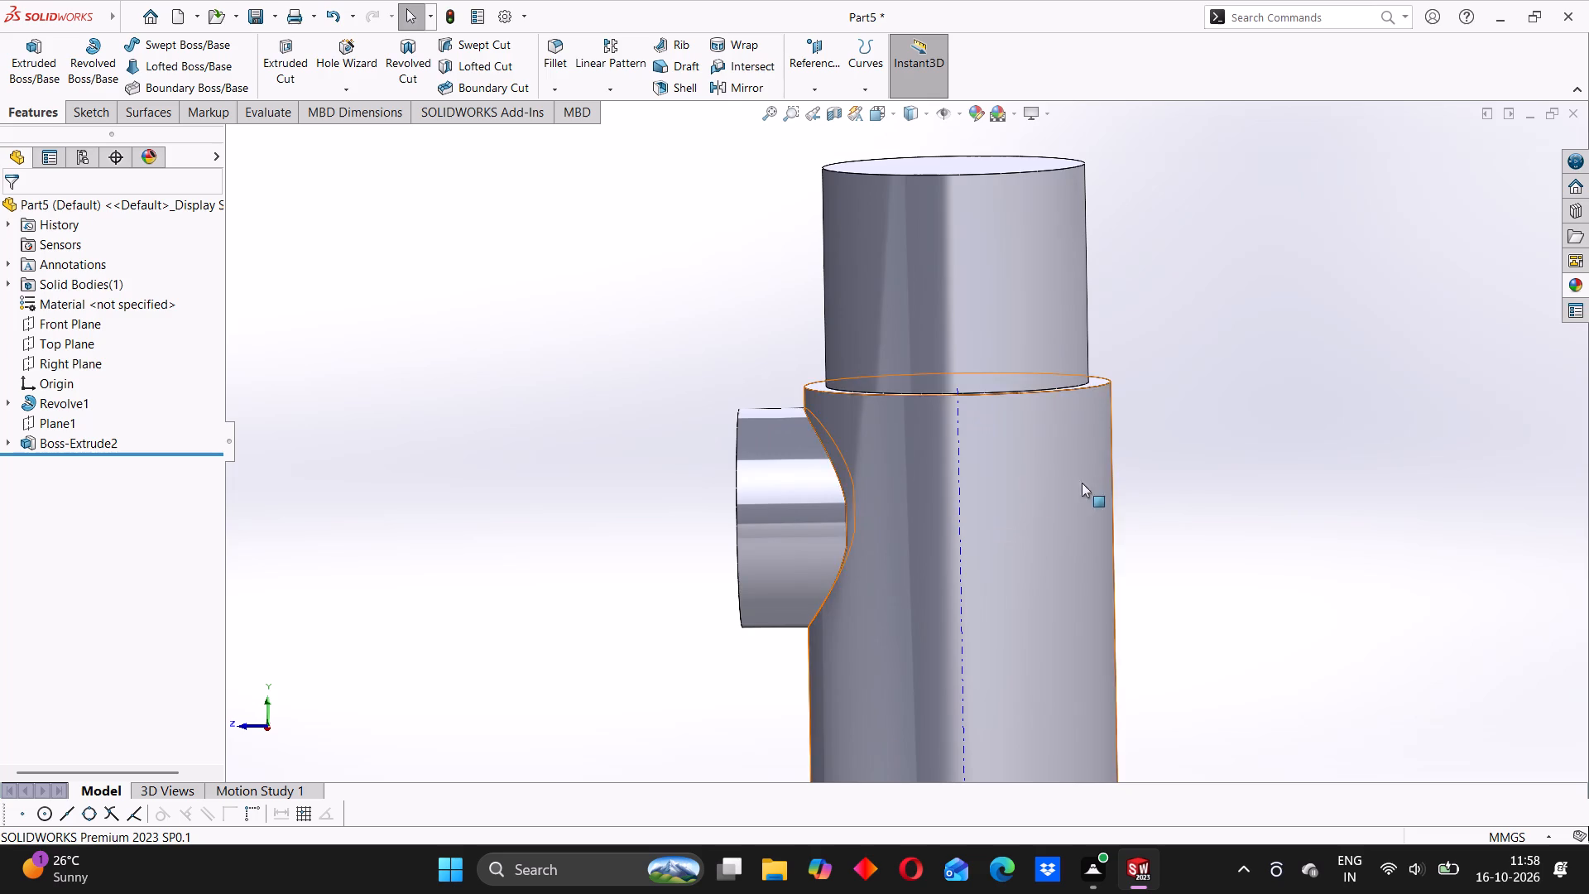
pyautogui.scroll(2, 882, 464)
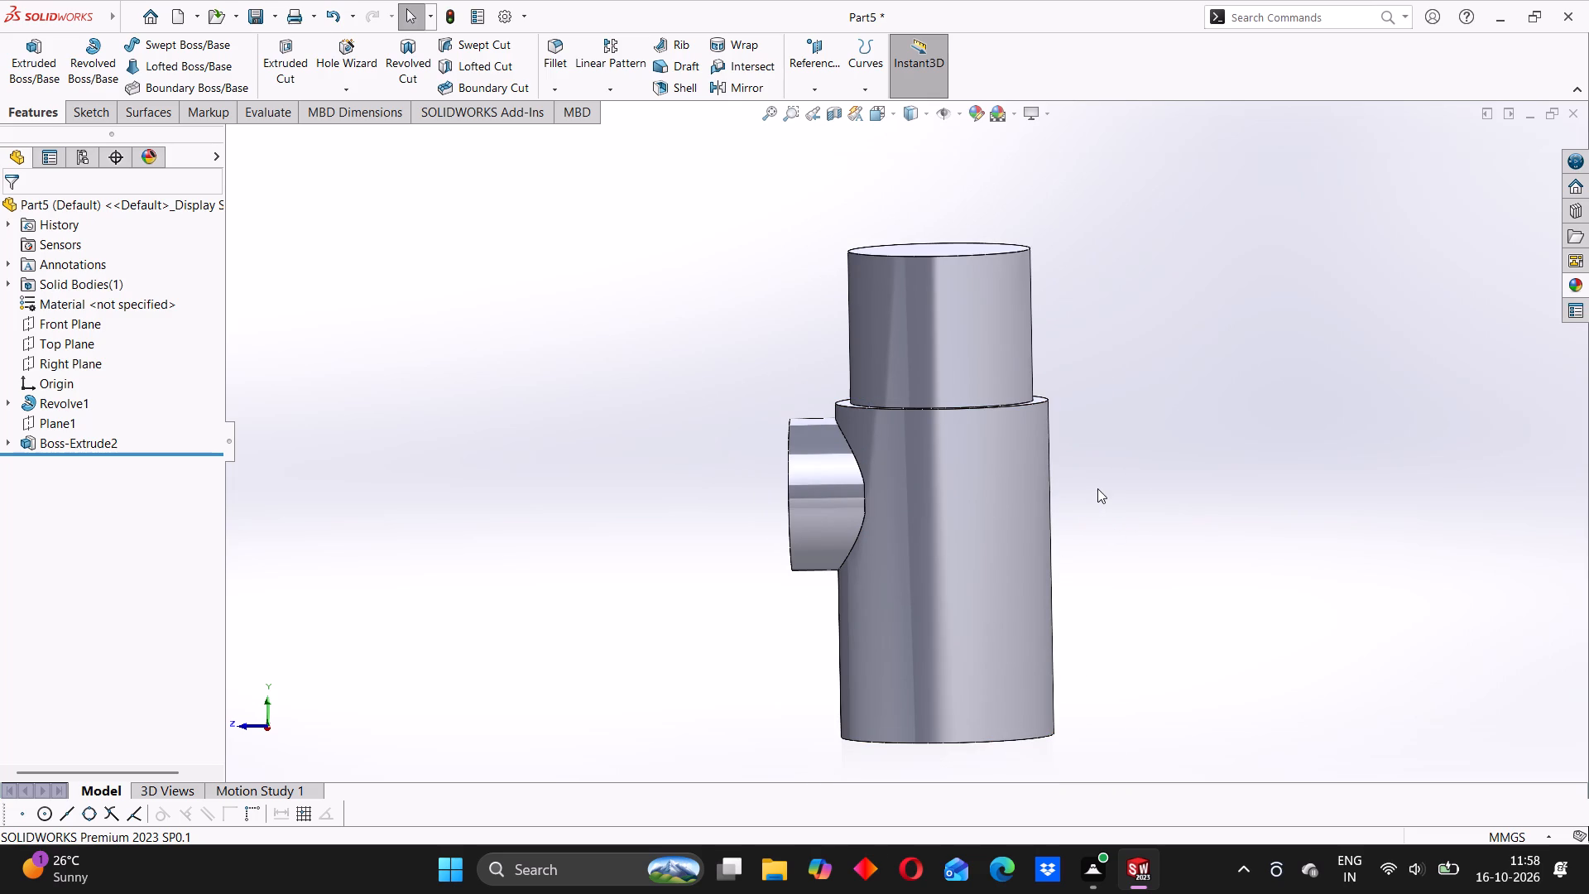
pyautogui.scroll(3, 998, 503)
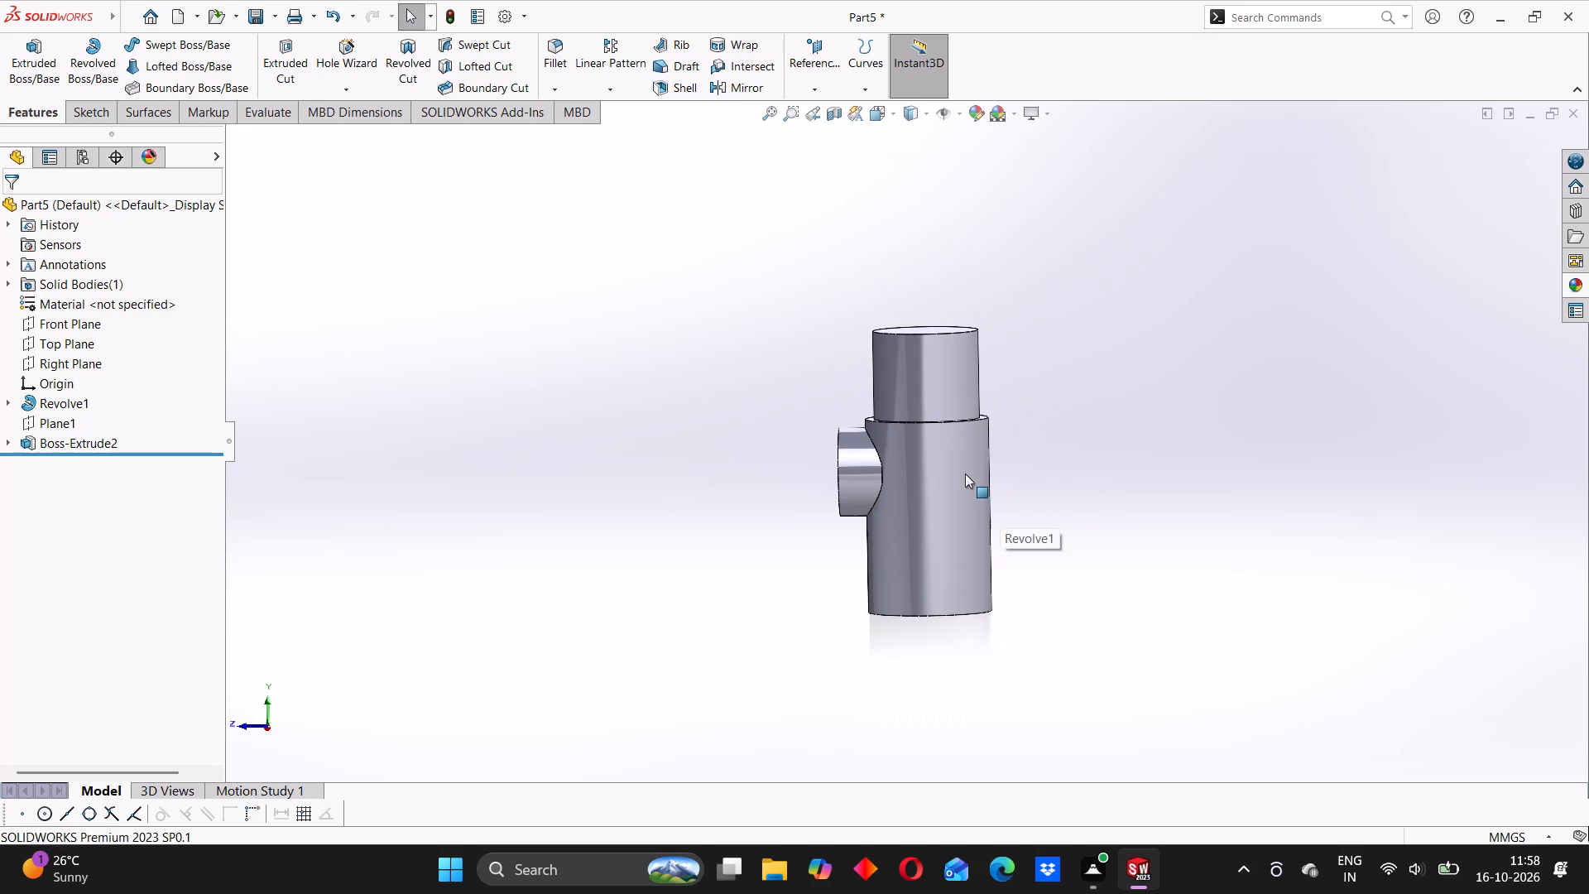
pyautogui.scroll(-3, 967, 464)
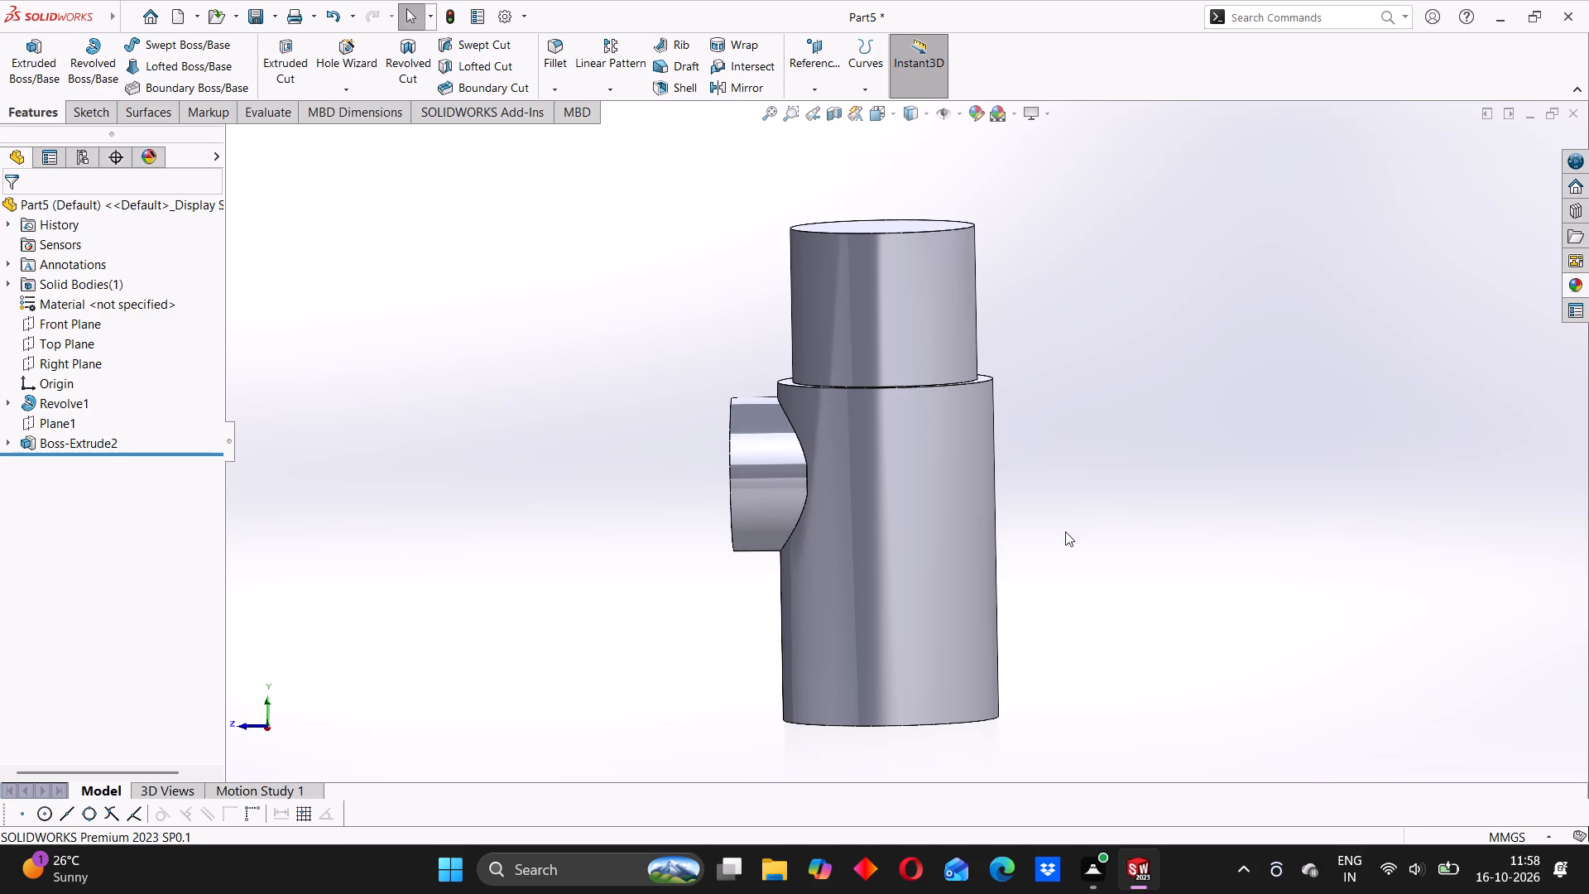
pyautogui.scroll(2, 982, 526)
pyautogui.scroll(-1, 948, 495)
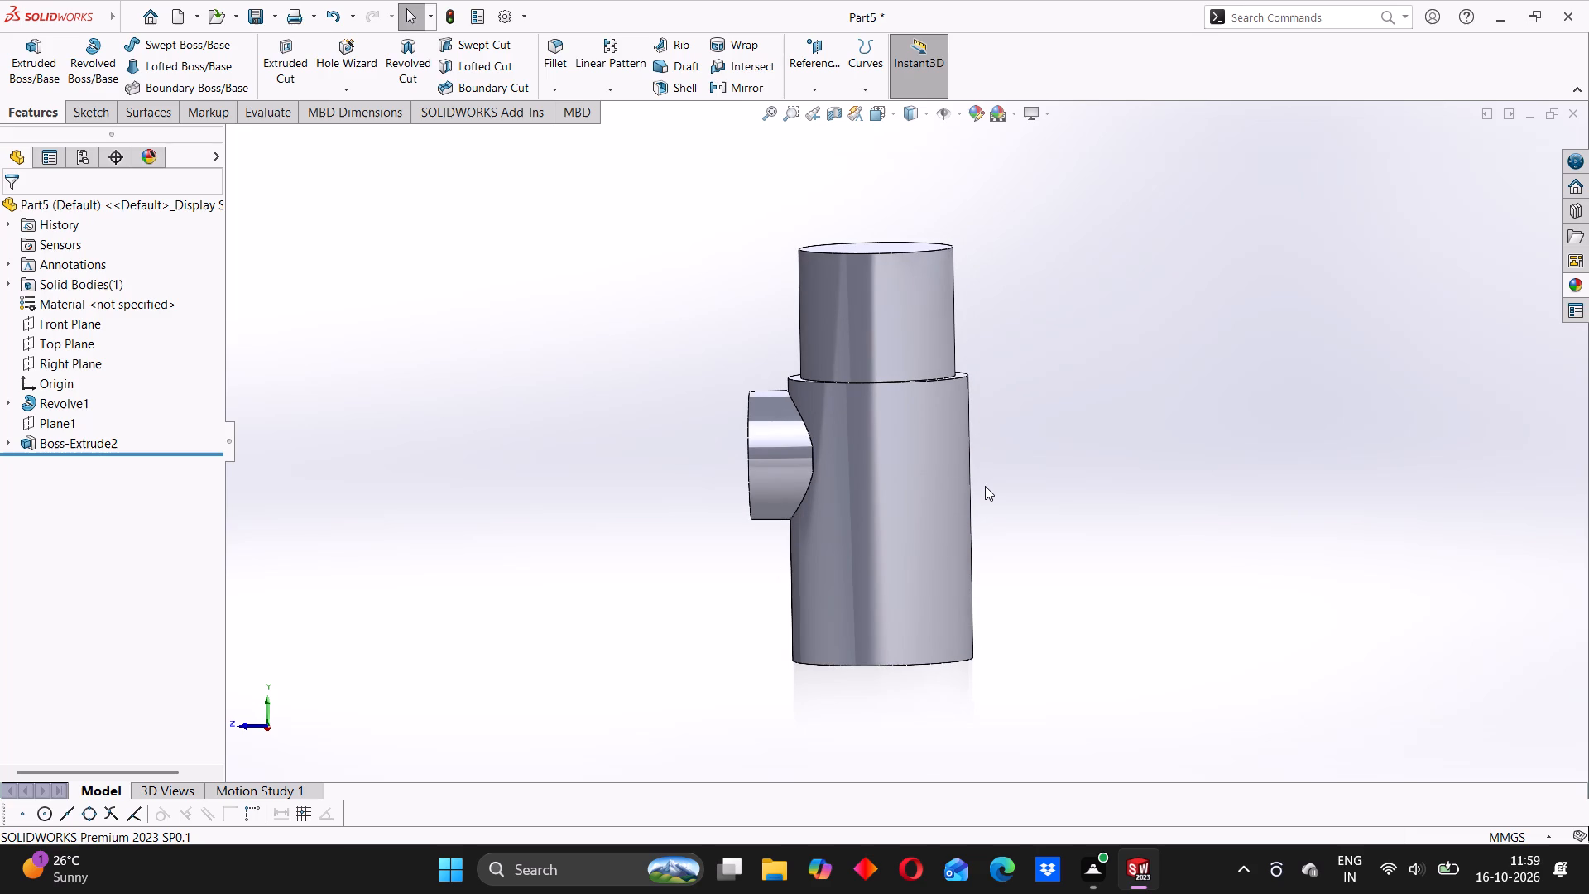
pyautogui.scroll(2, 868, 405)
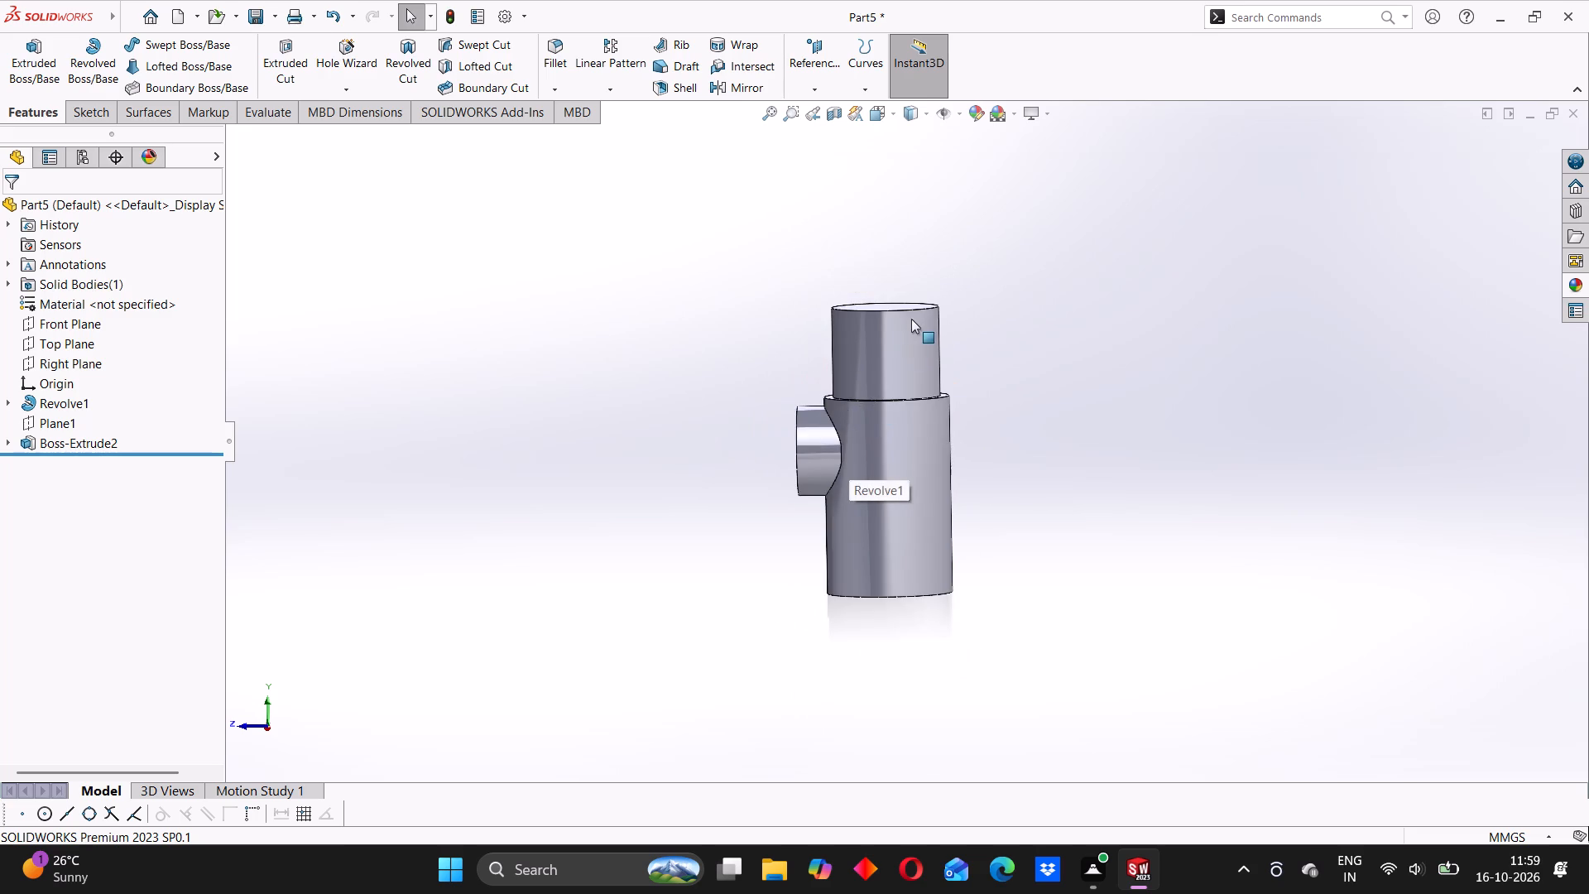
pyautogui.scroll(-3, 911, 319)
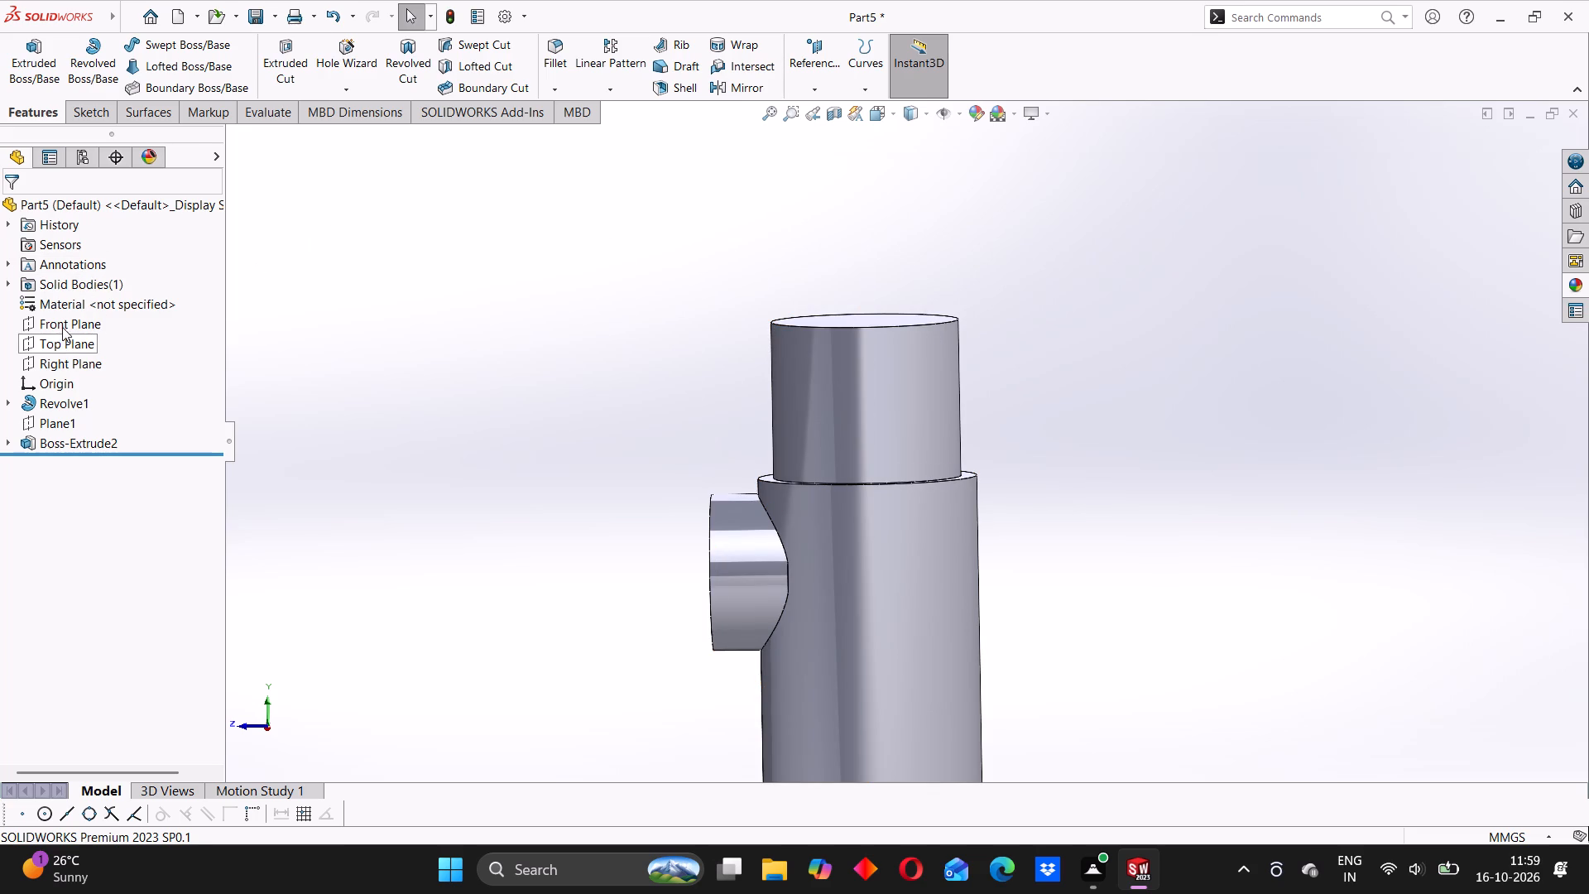
# Create a reference plane offset 39 mm from the Front Plane, flipped to the side opposite the boss.
pyautogui.click(63, 325)
pyautogui.click(817, 70)
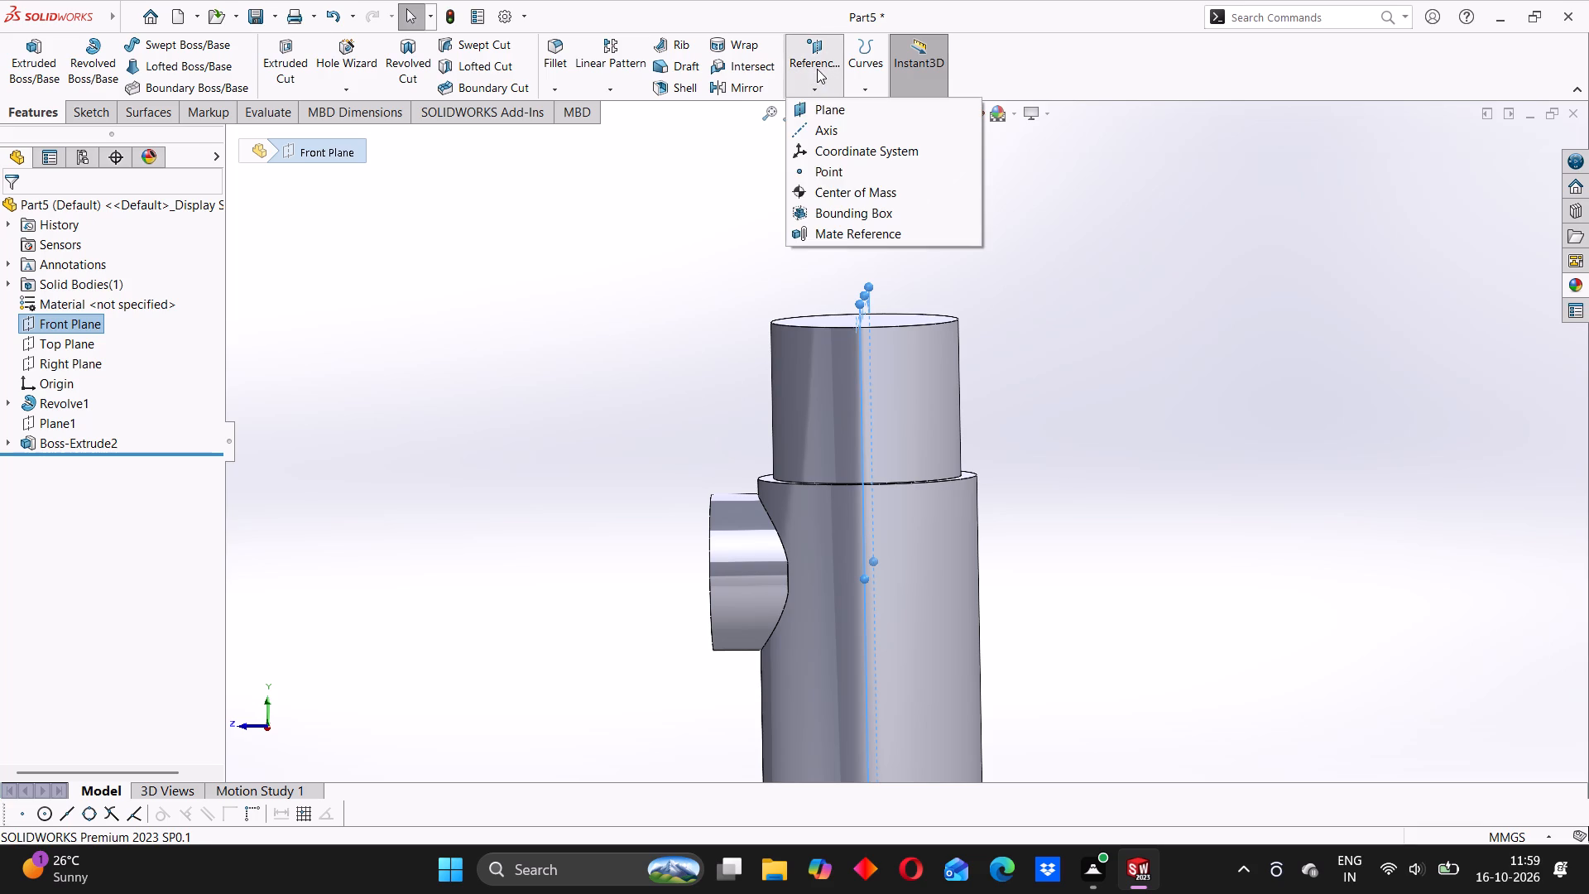
pyautogui.click(822, 107)
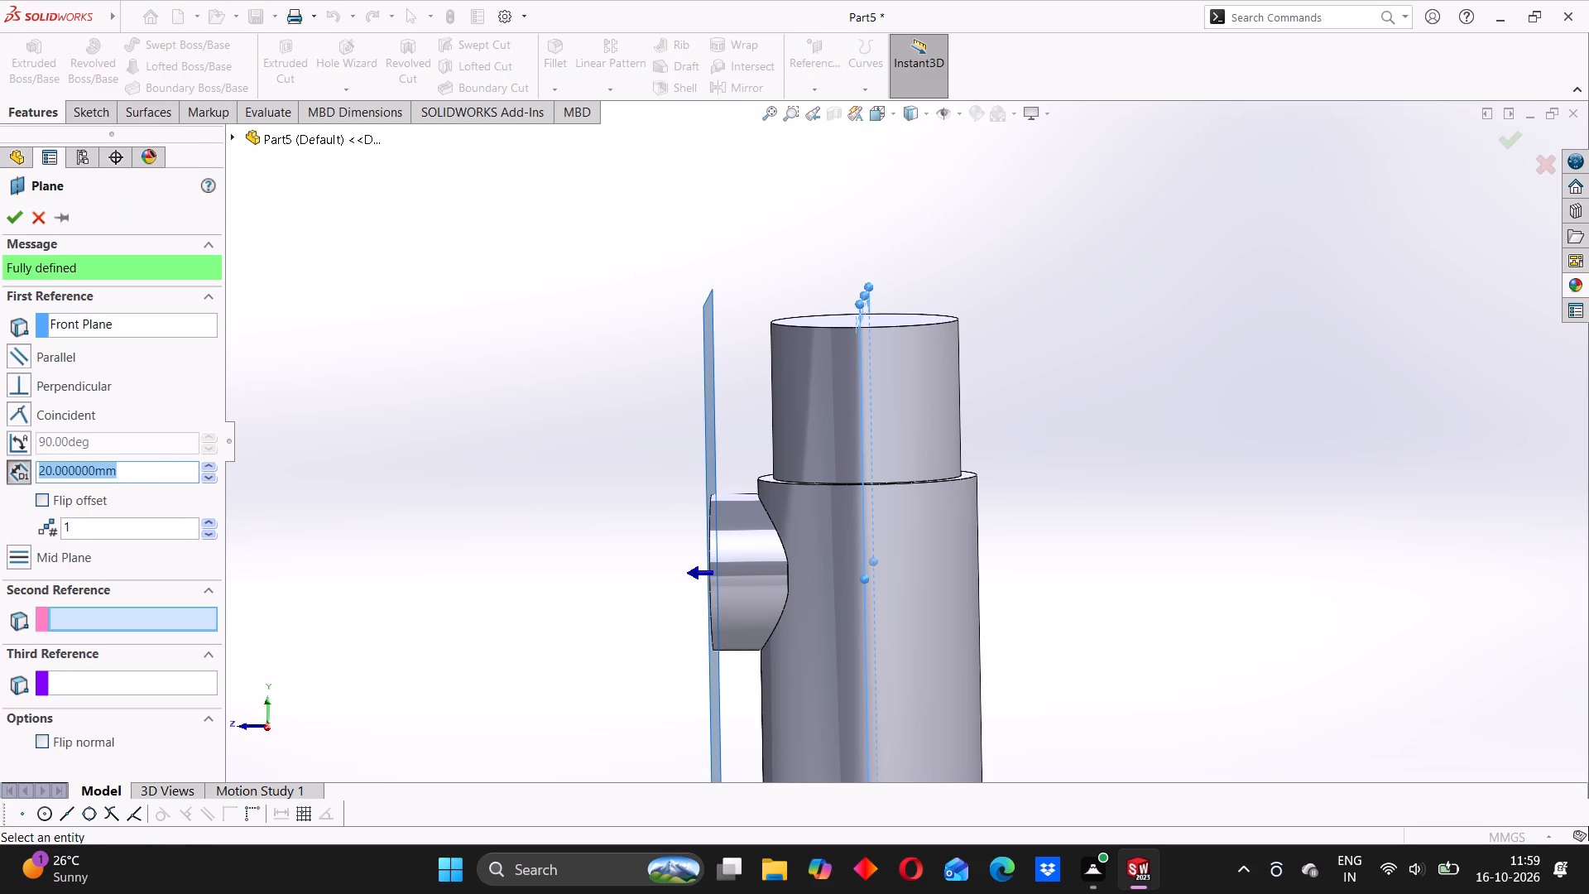
pyautogui.write('39')
pyautogui.press('Return')
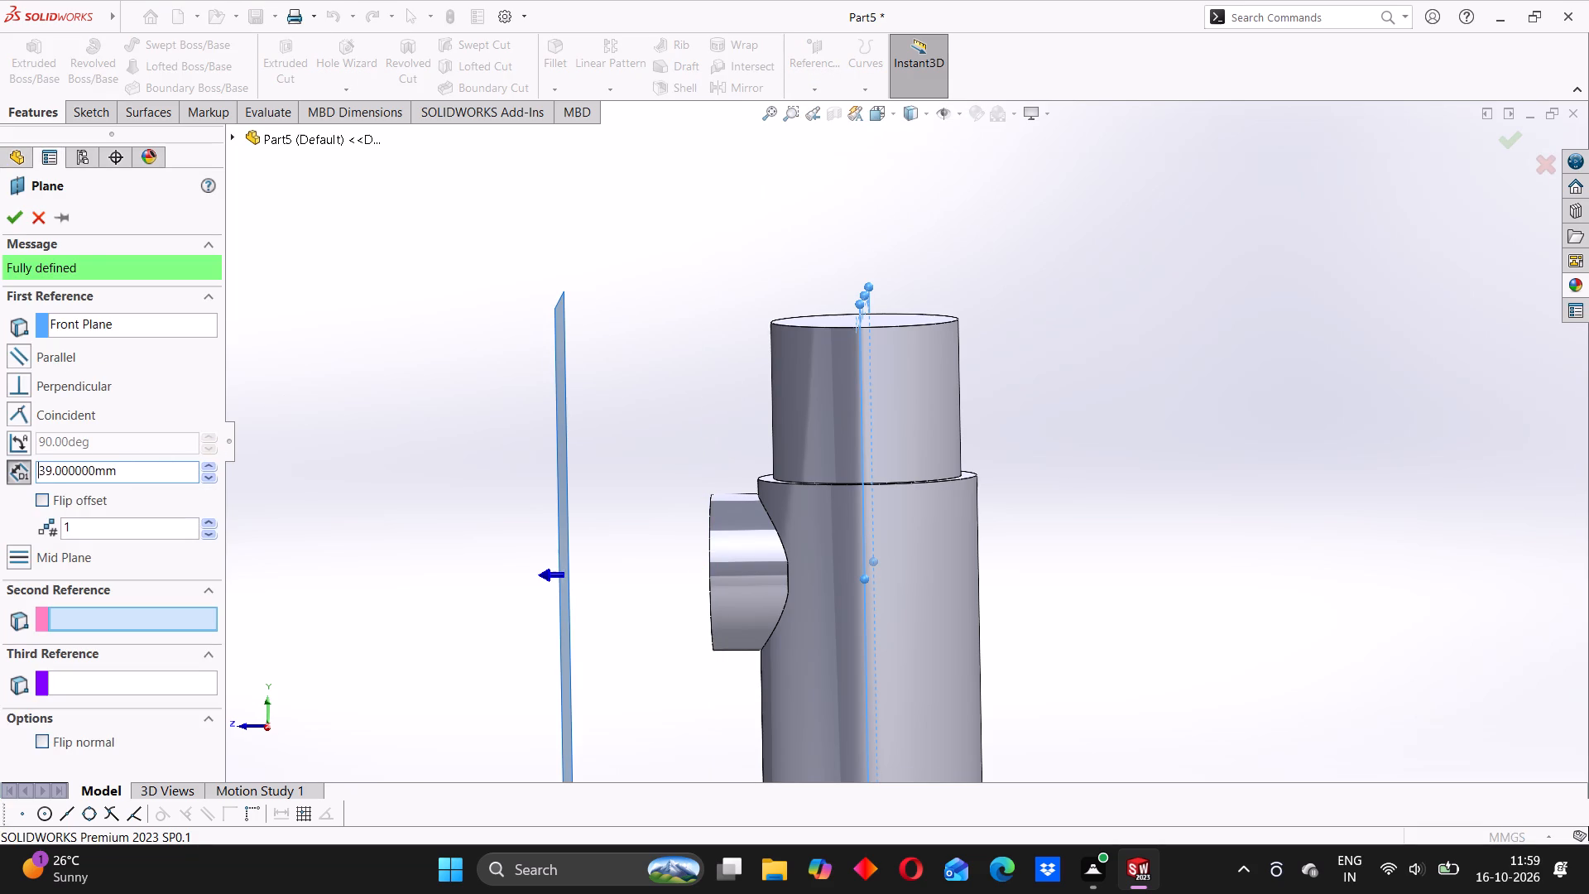
pyautogui.click(39, 503)
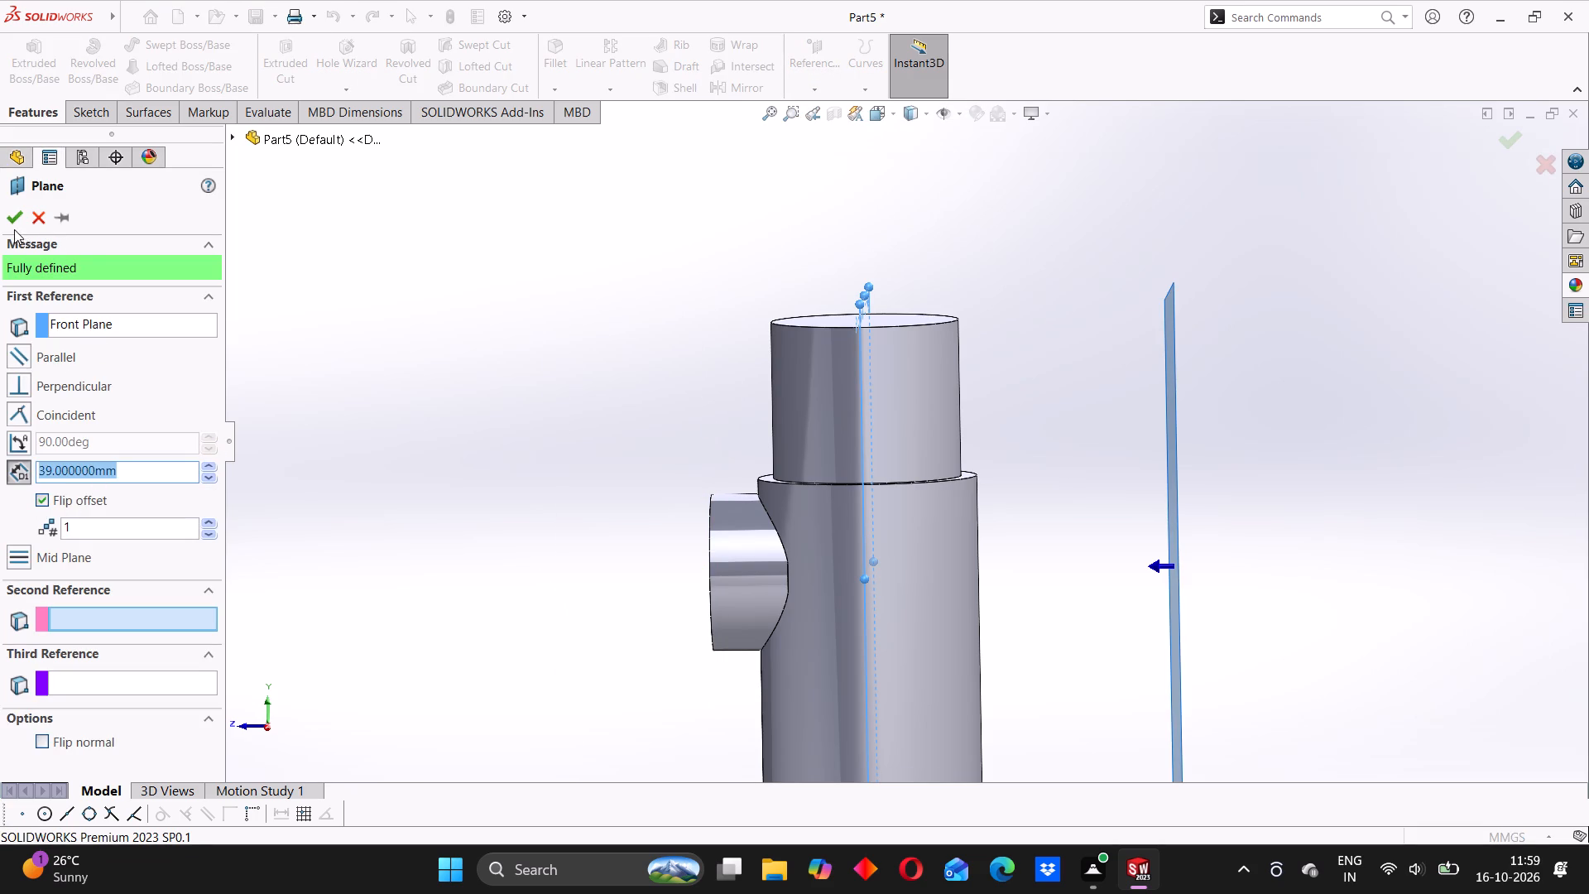
pyautogui.click(14, 223)
# Start a sketch on Plane2 and draw a circle of about 6.6 mm radius directly above the origin, centred about 20 mm up.
pyautogui.scroll(3, 904, 438)
pyautogui.moveTo(981, 447); pyautogui.dragTo(919, 481, button='middle')
pyautogui.click(1032, 437)
pyautogui.click(1102, 390)
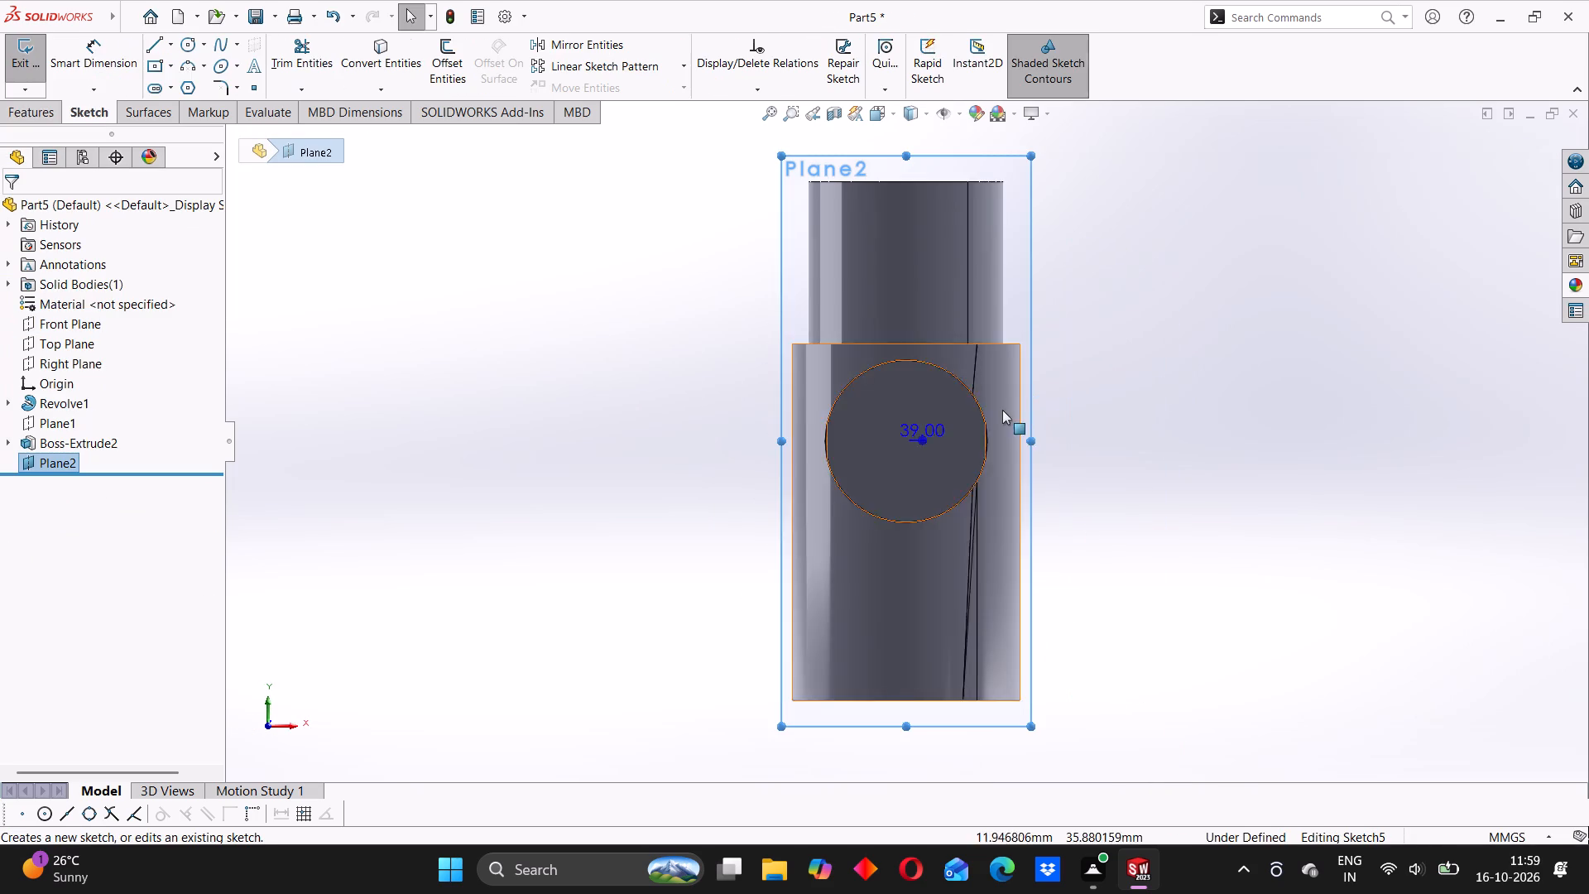
pyautogui.moveTo(831, 449); pyautogui.dragTo(802, 464, button='middle')
pyautogui.moveTo(803, 464); pyautogui.dragTo(850, 473, button='middle')
pyautogui.click(890, 109)
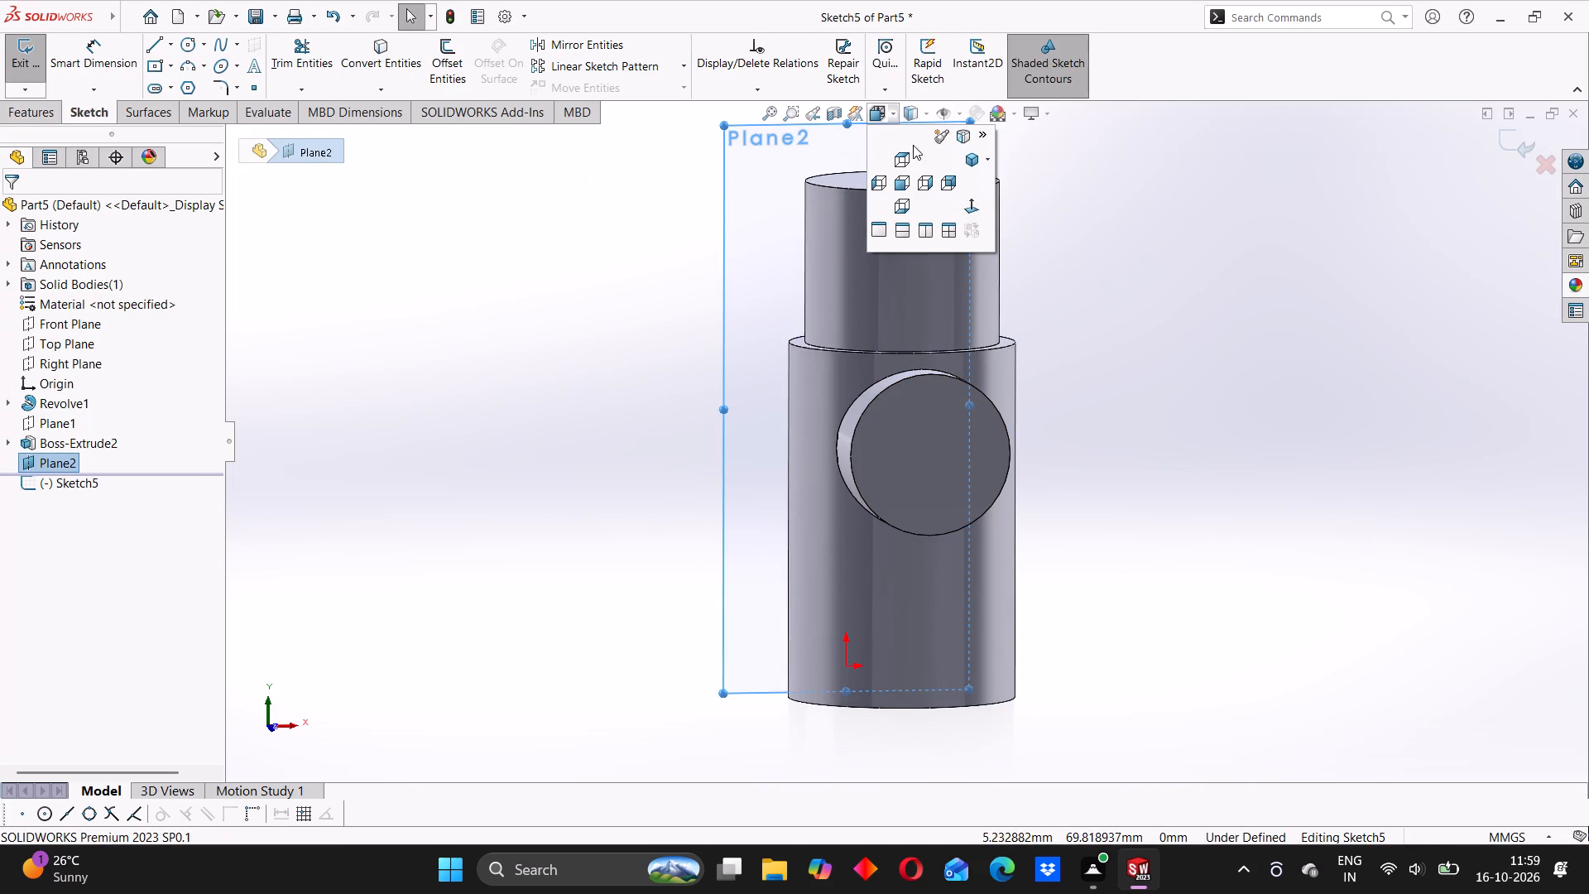
pyautogui.click(966, 205)
pyautogui.click(559, 336)
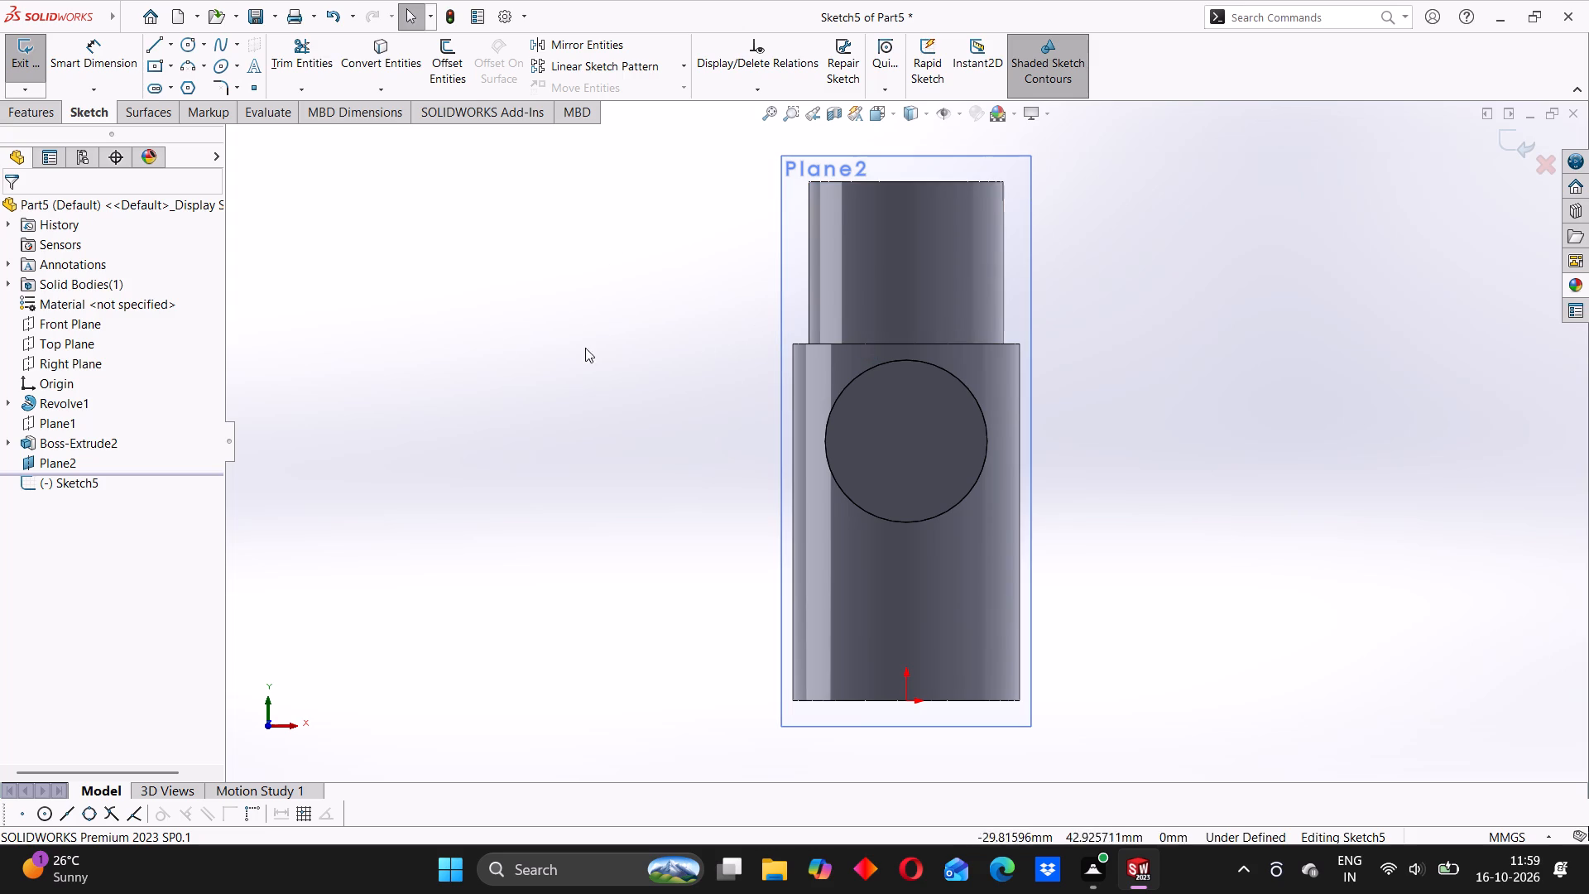
pyautogui.click(186, 44)
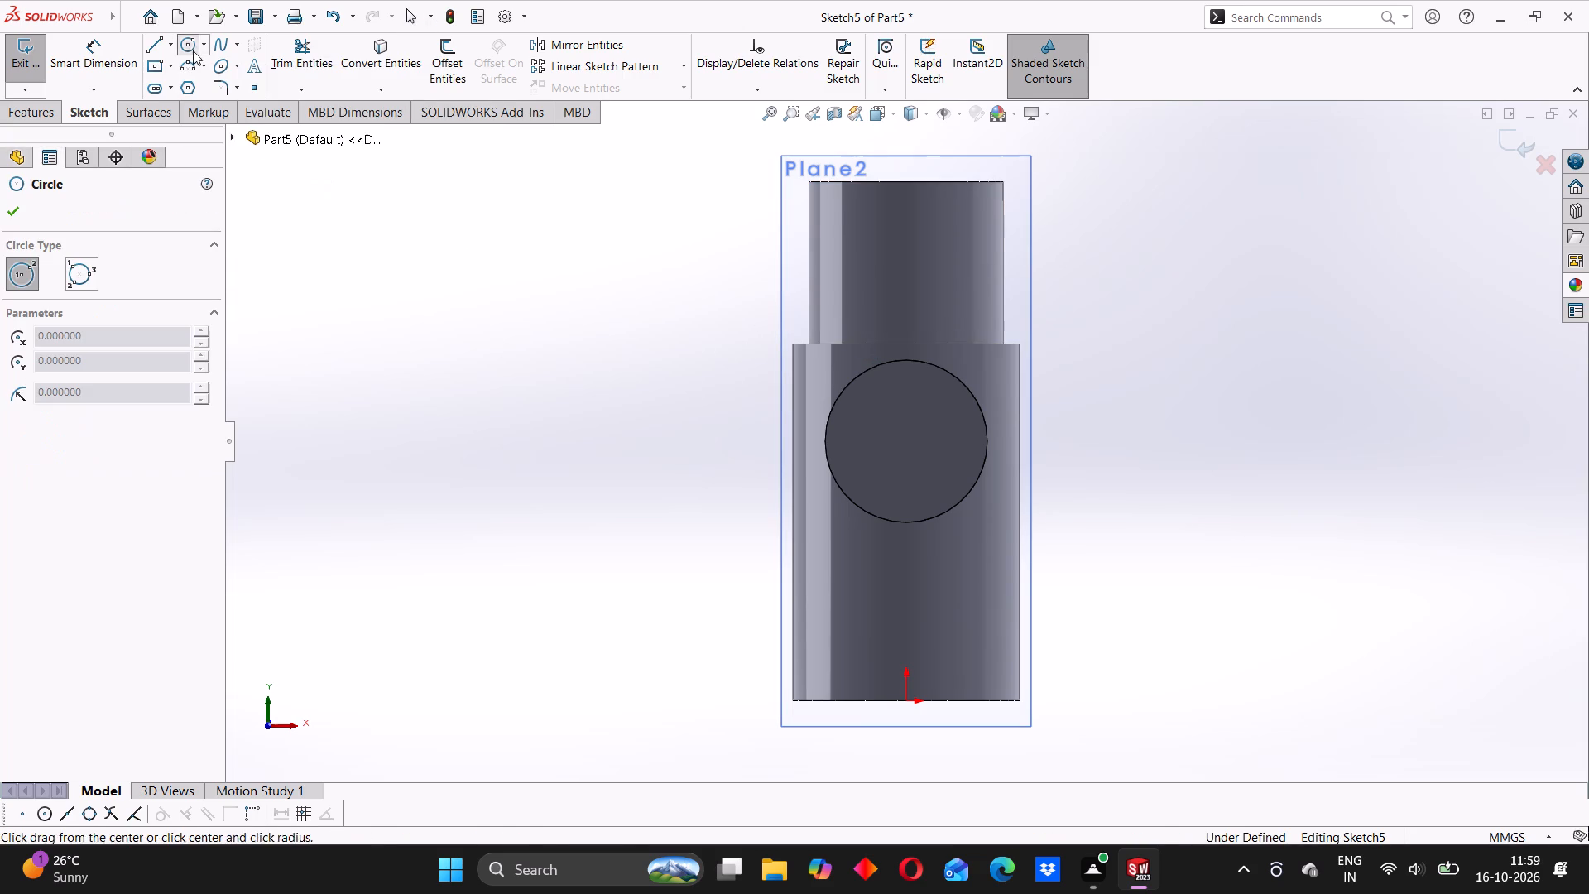
pyautogui.click(909, 537)
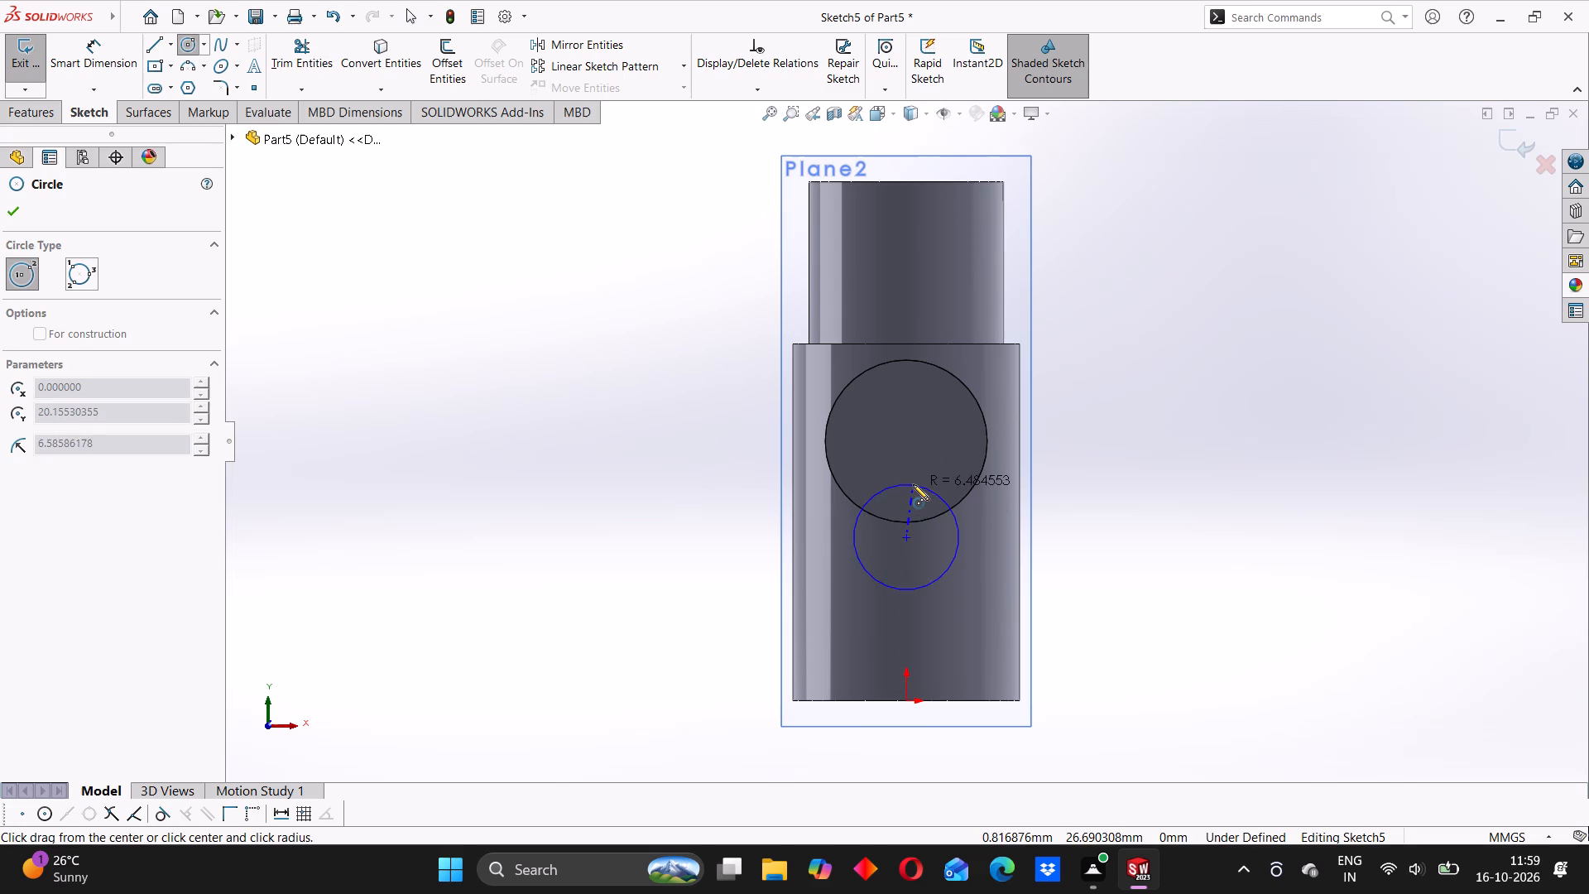
pyautogui.click(913, 484)
# Draw a vertical centerline from the origin to the midpoint of the stepped cylinder's top edge.
pyautogui.click(104, 49)
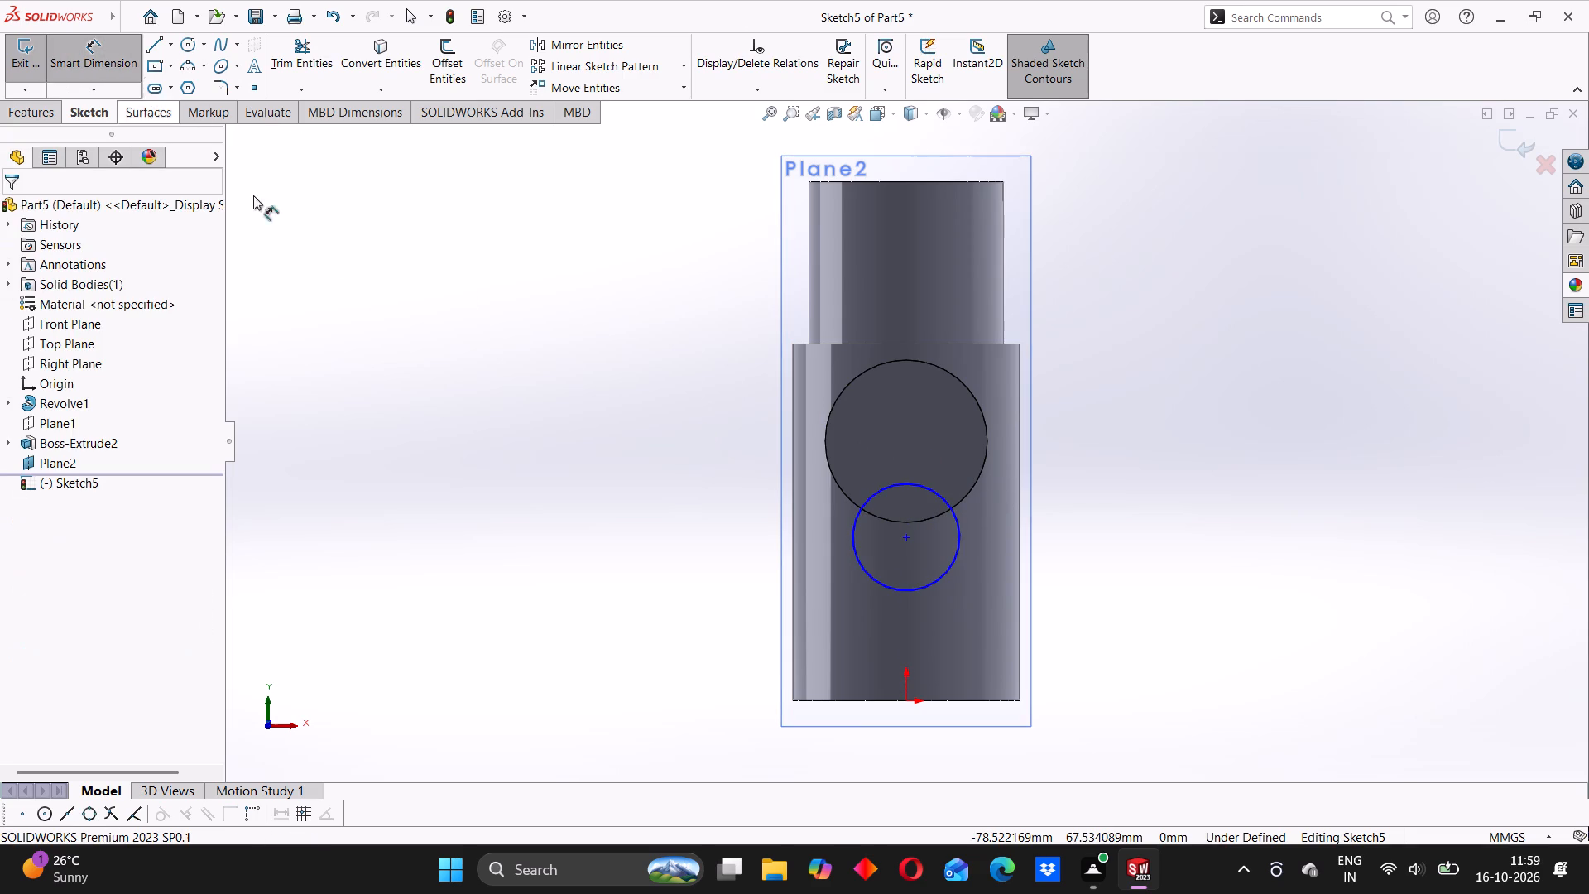
pyautogui.click(174, 45)
pyautogui.click(190, 89)
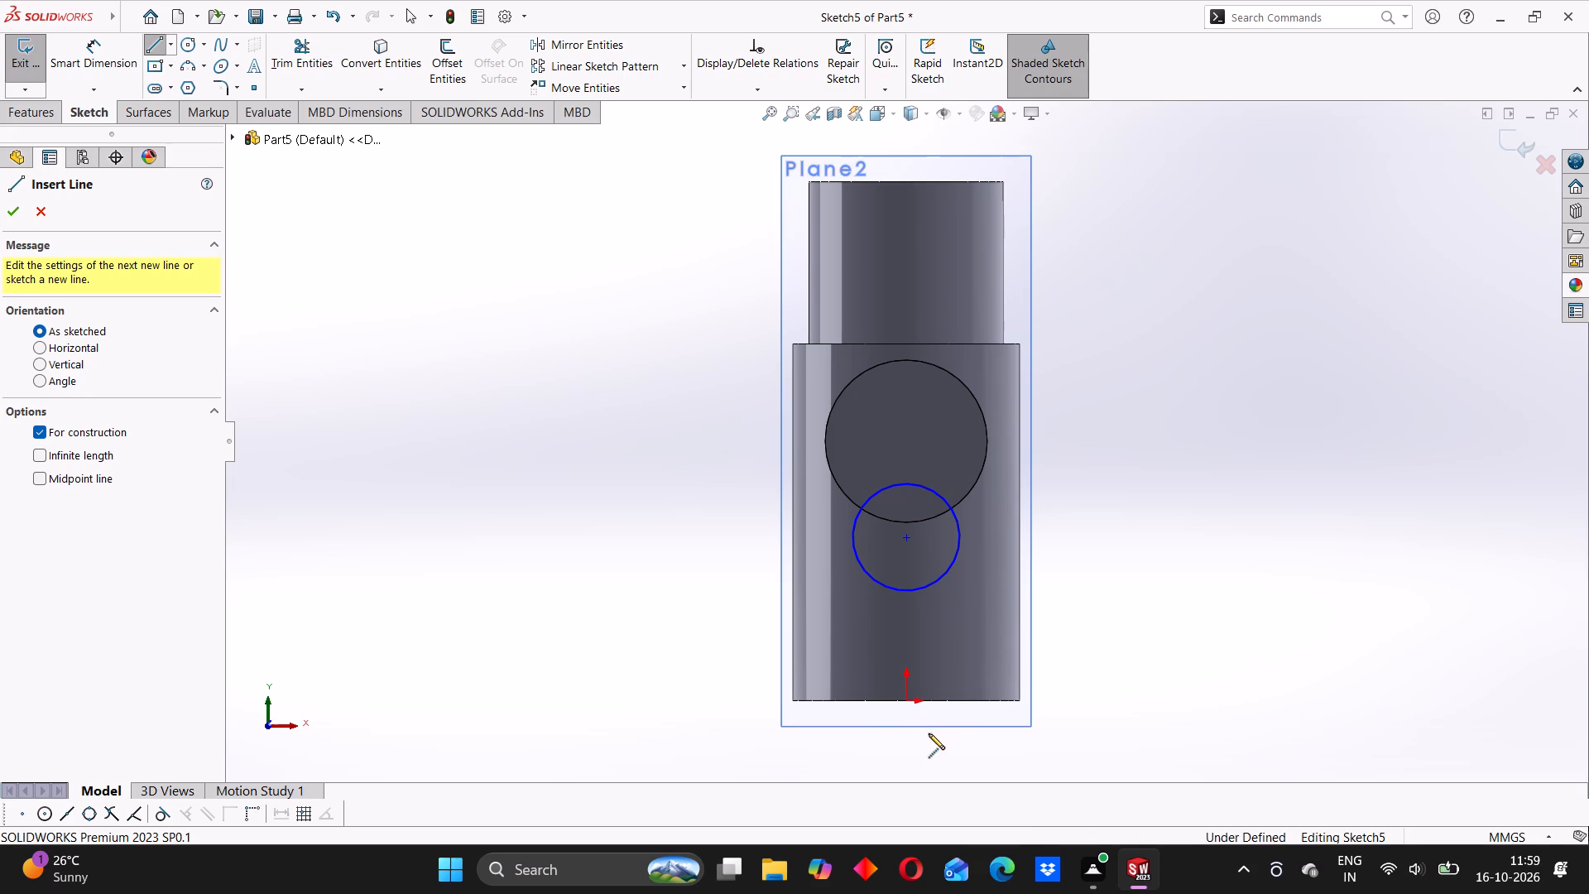
pyautogui.click(905, 701)
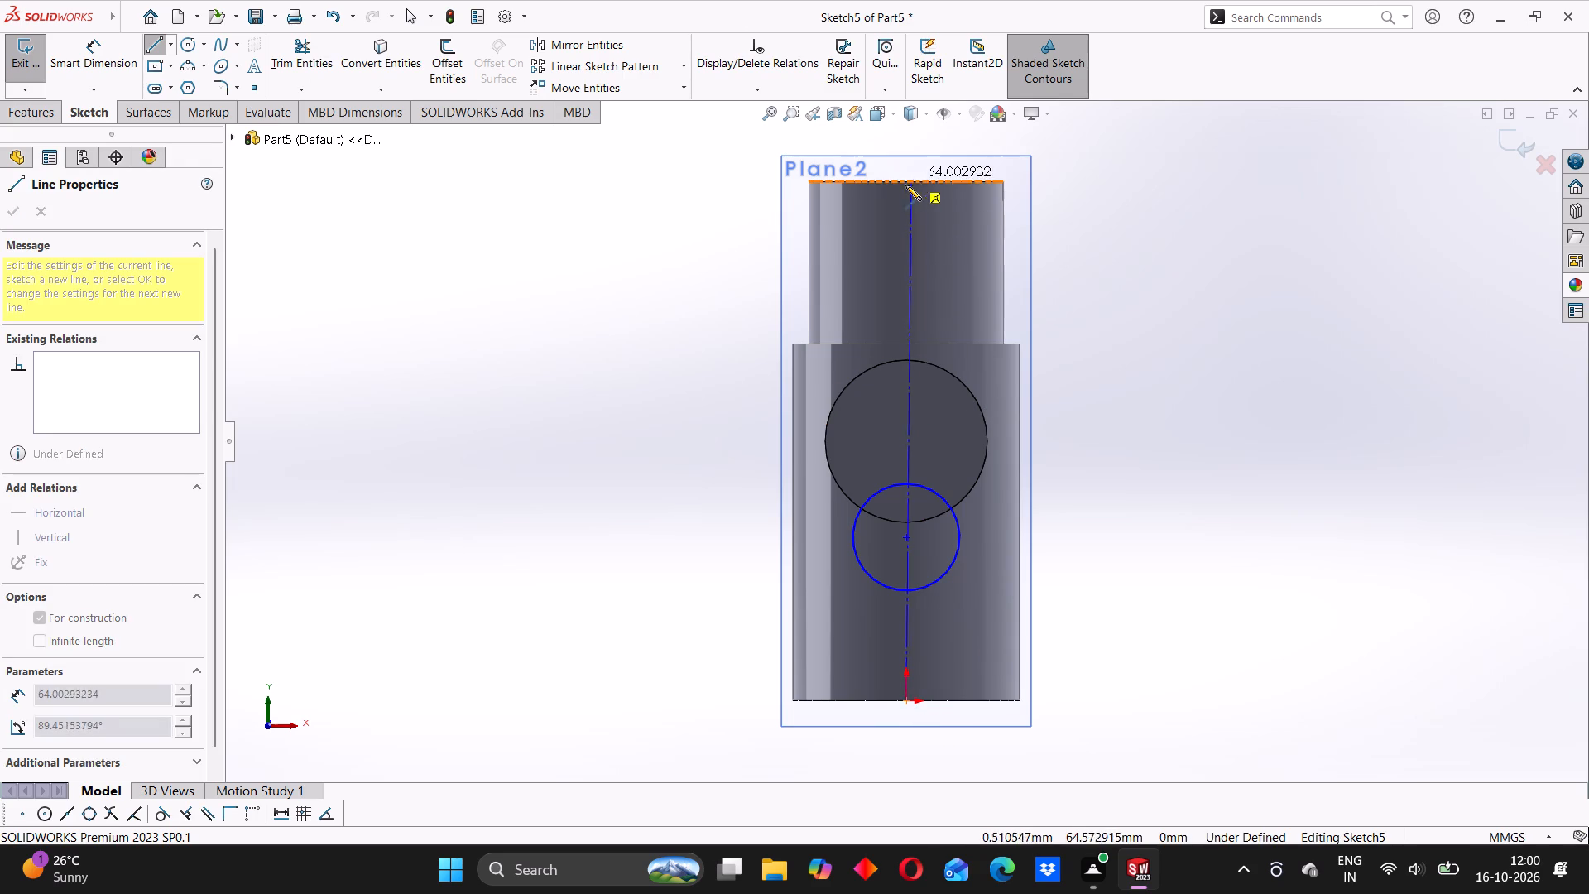
pyautogui.click(905, 185)
pyautogui.rightClick(593, 228)
pyautogui.click(623, 230)
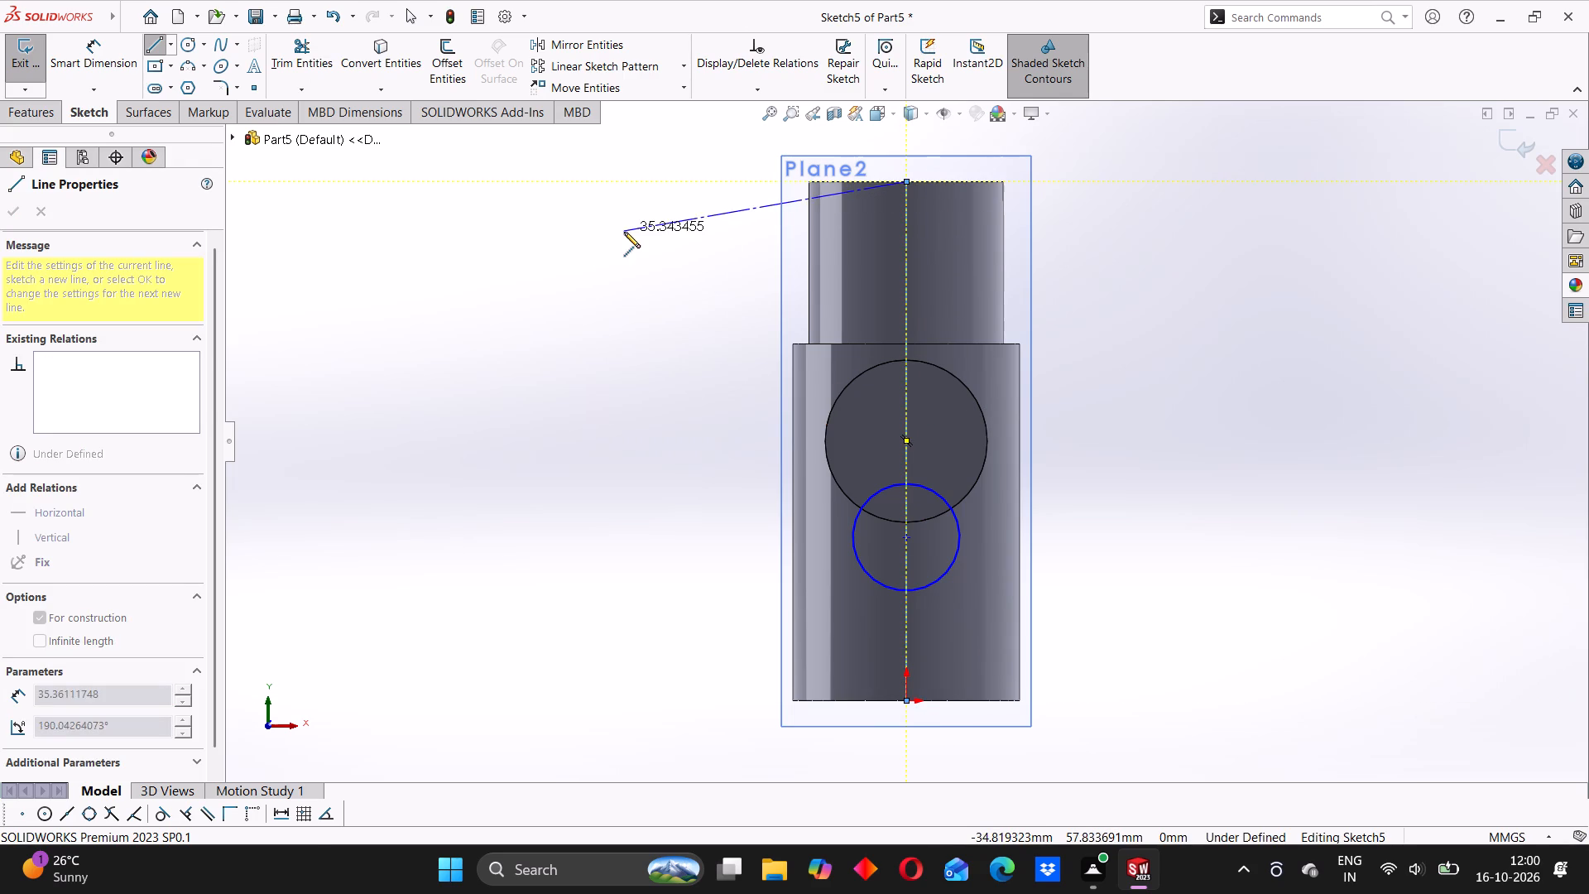
pyautogui.rightClick(614, 201)
pyautogui.click(622, 204)
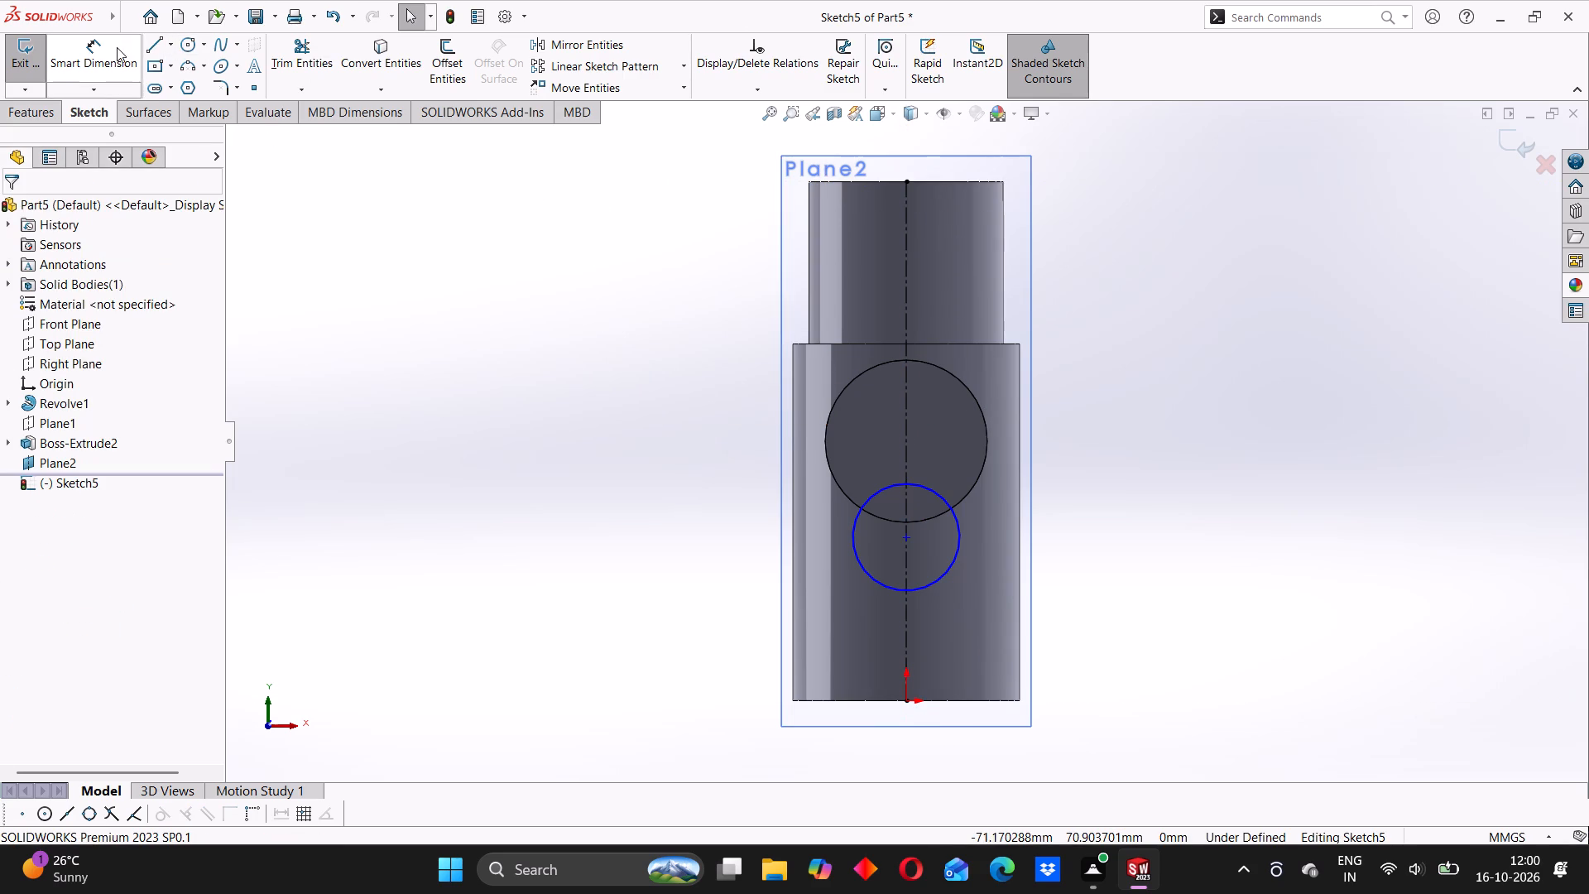
# Sketch a circle of about 5.1 mm radius beside the cylinder on the negative-X side, level with the first circle's centre.
pyautogui.click(165, 41)
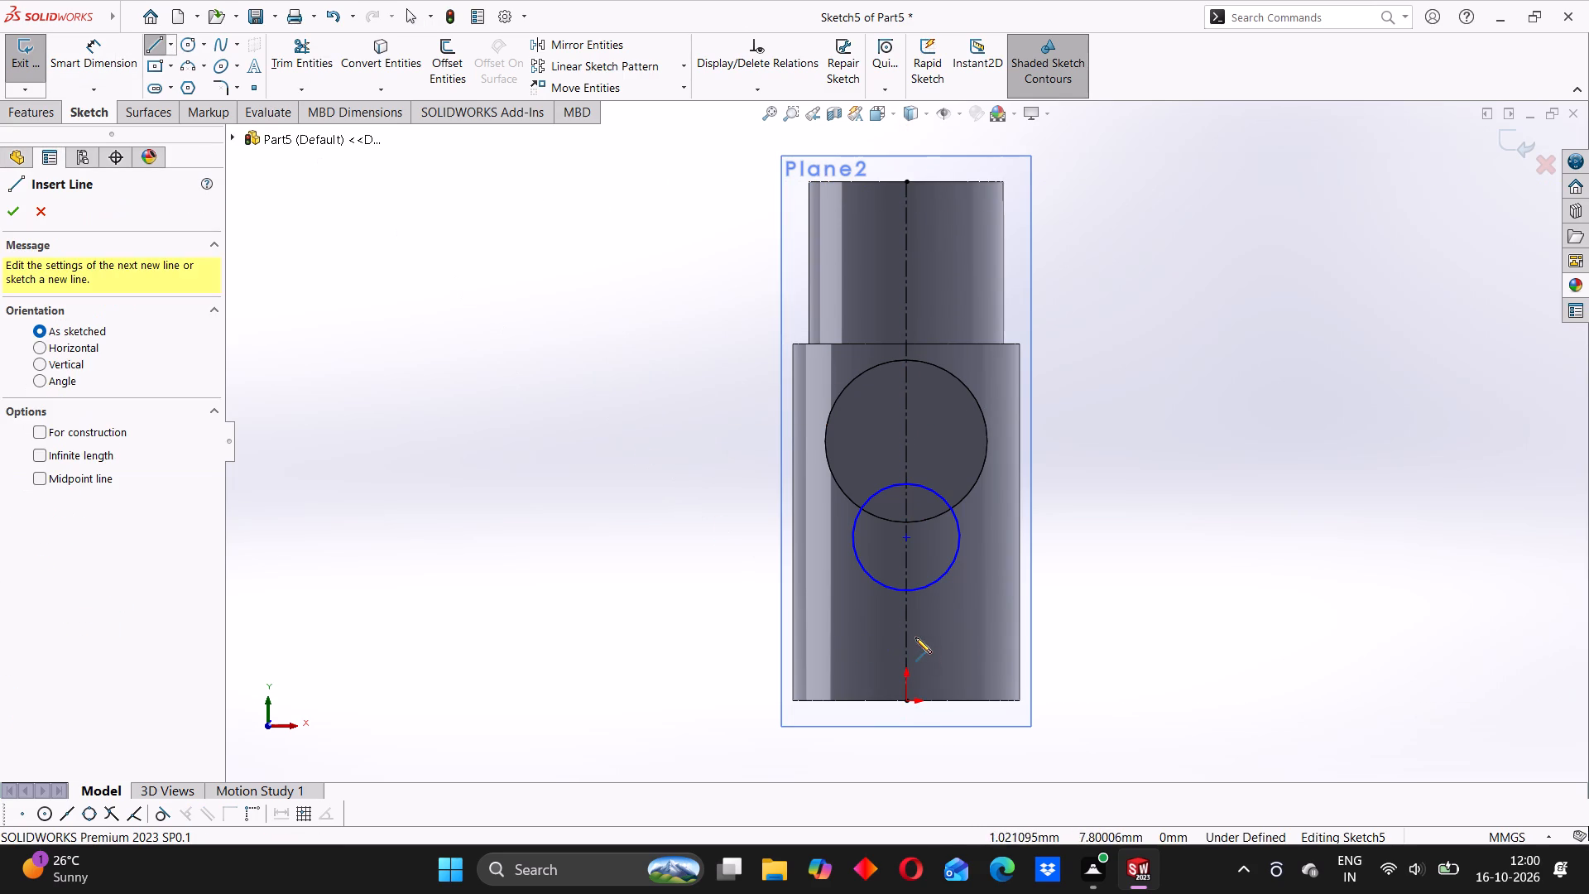
pyautogui.click(185, 41)
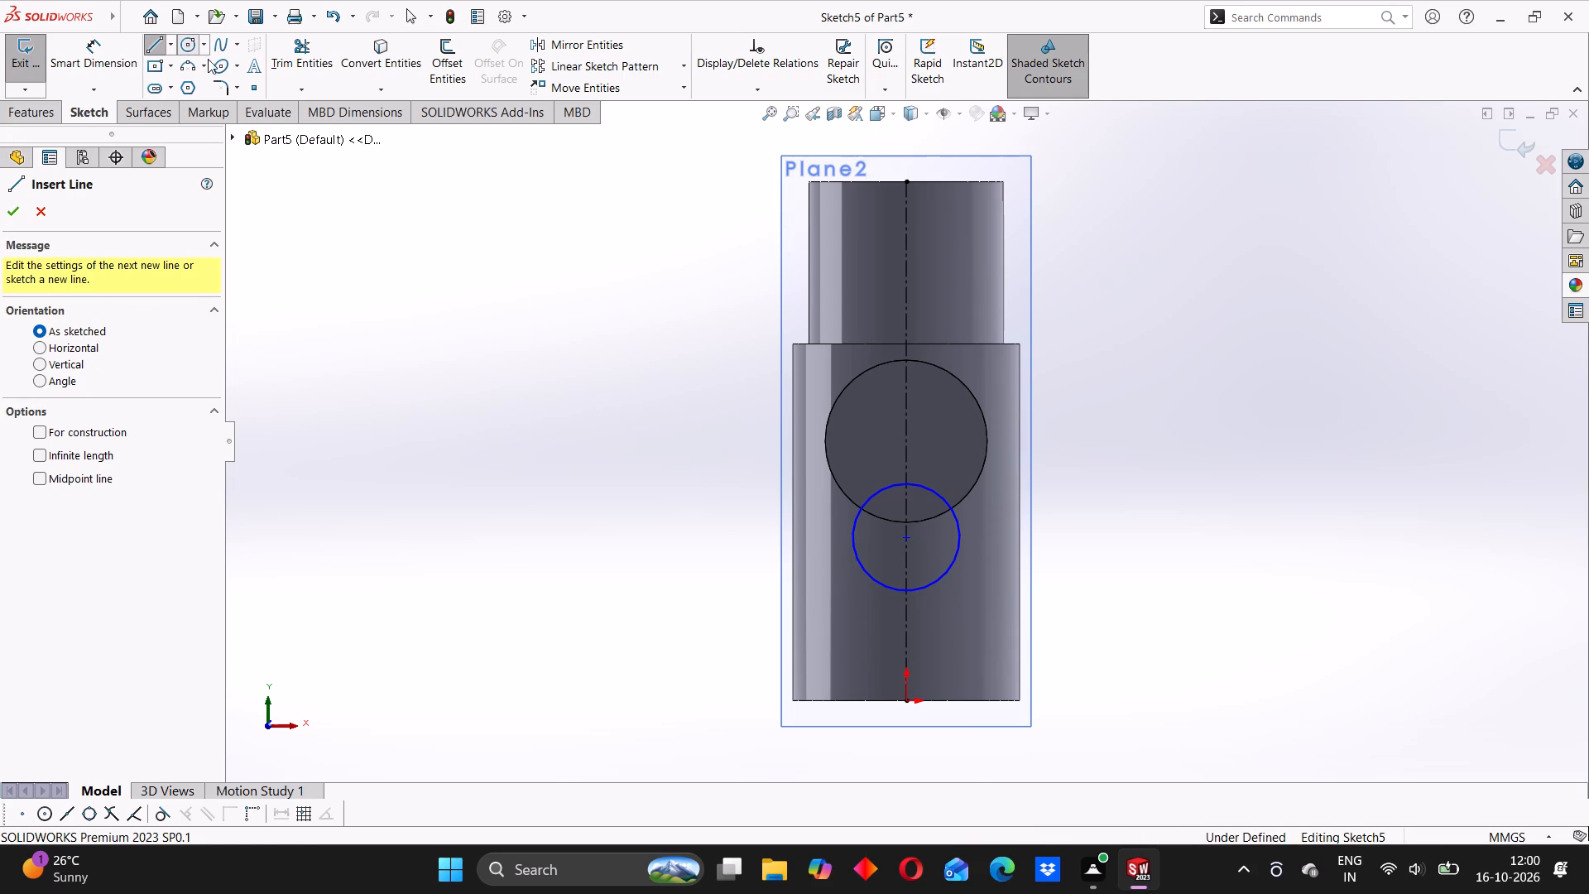
pyautogui.click(666, 536)
pyautogui.click(677, 497)
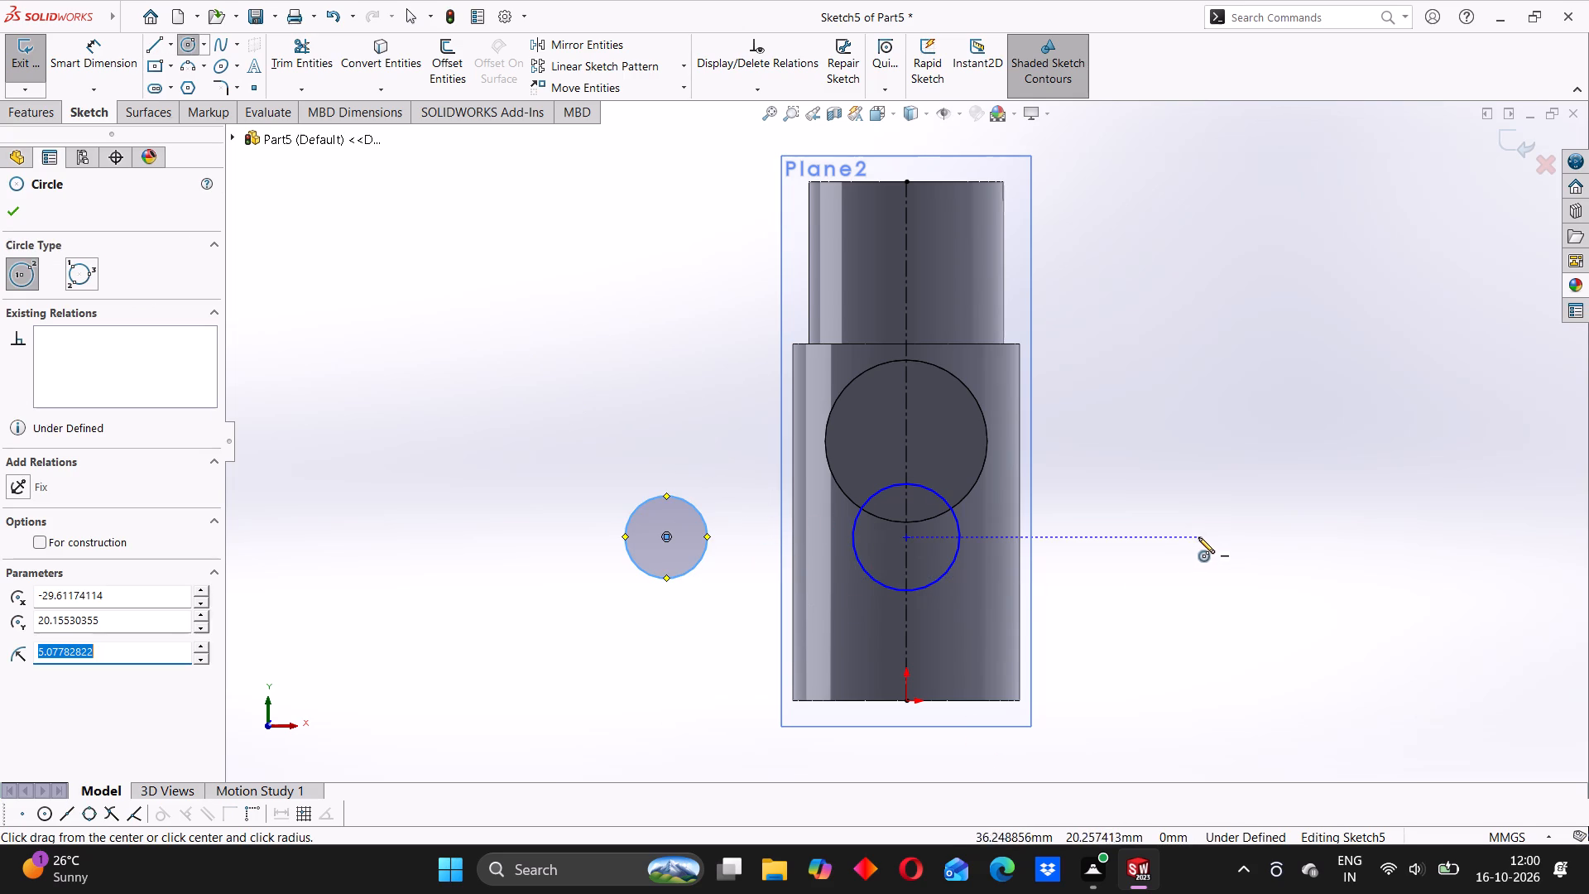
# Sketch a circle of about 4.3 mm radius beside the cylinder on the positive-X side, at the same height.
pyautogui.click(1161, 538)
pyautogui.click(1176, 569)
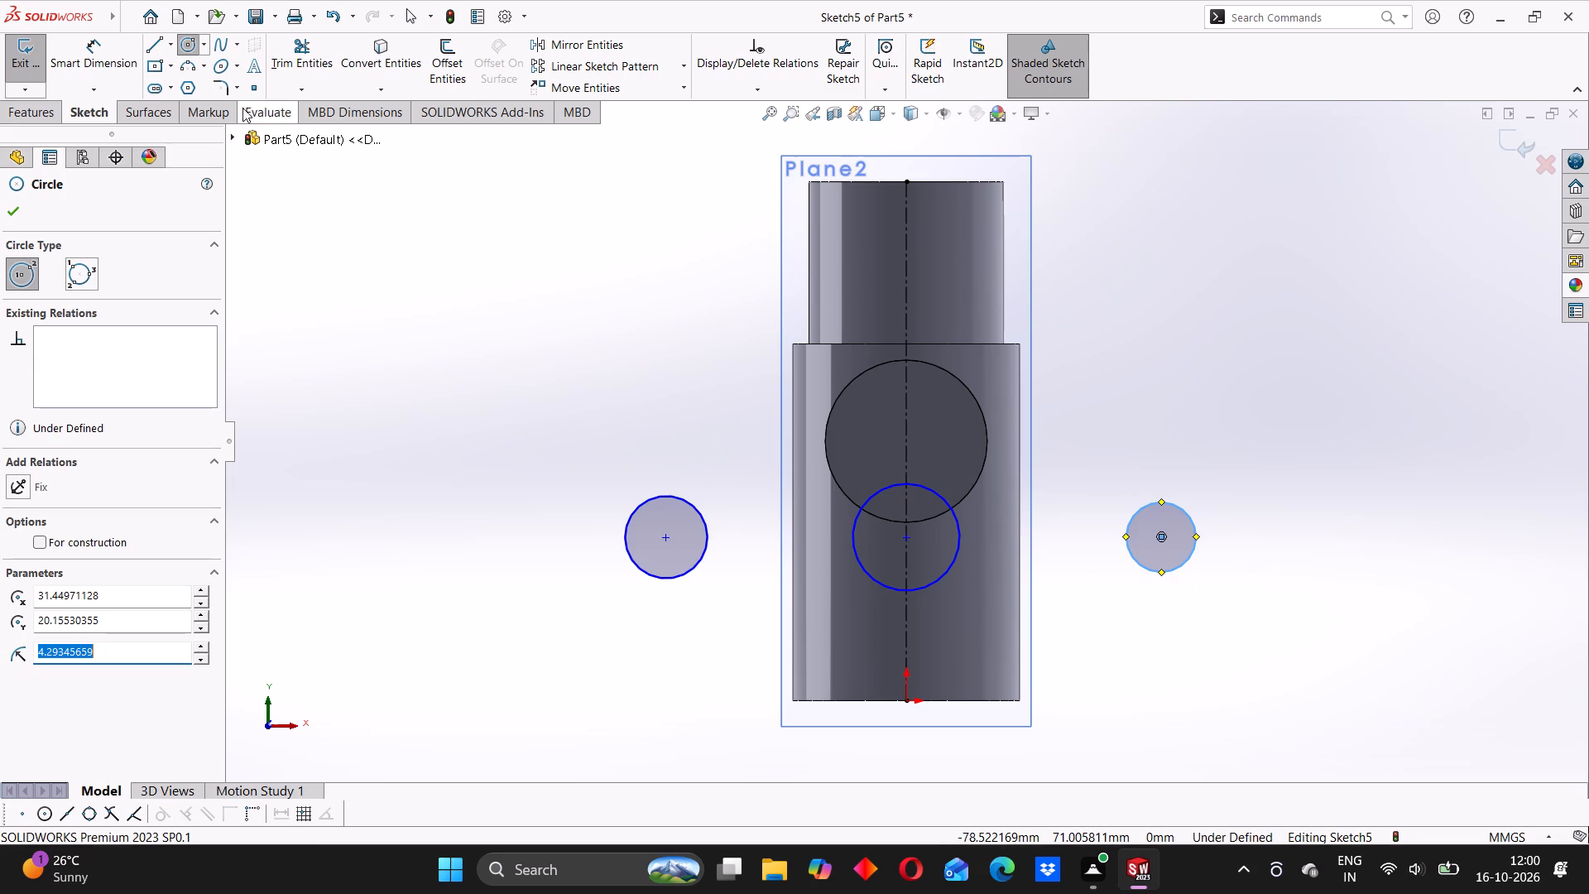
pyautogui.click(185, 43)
# Dimension the circle on the cylinder's negative-X side to a 20 mm diameter.
pyautogui.click(110, 60)
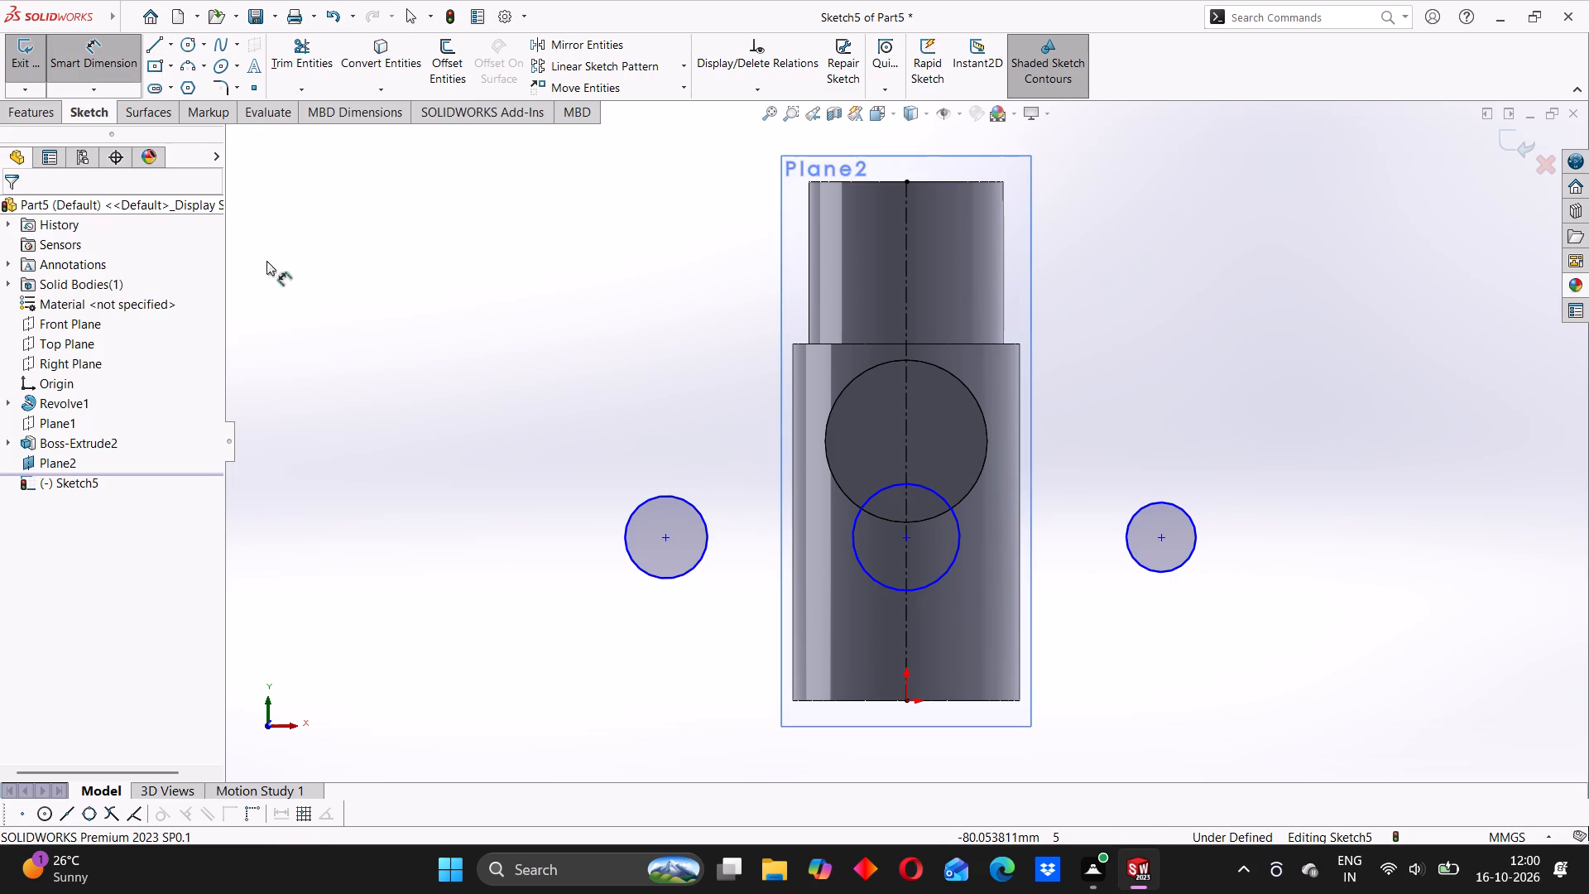
pyautogui.click(648, 497)
pyautogui.click(587, 478)
pyautogui.write('20')
pyautogui.press('Return')
pyautogui.click(644, 331)
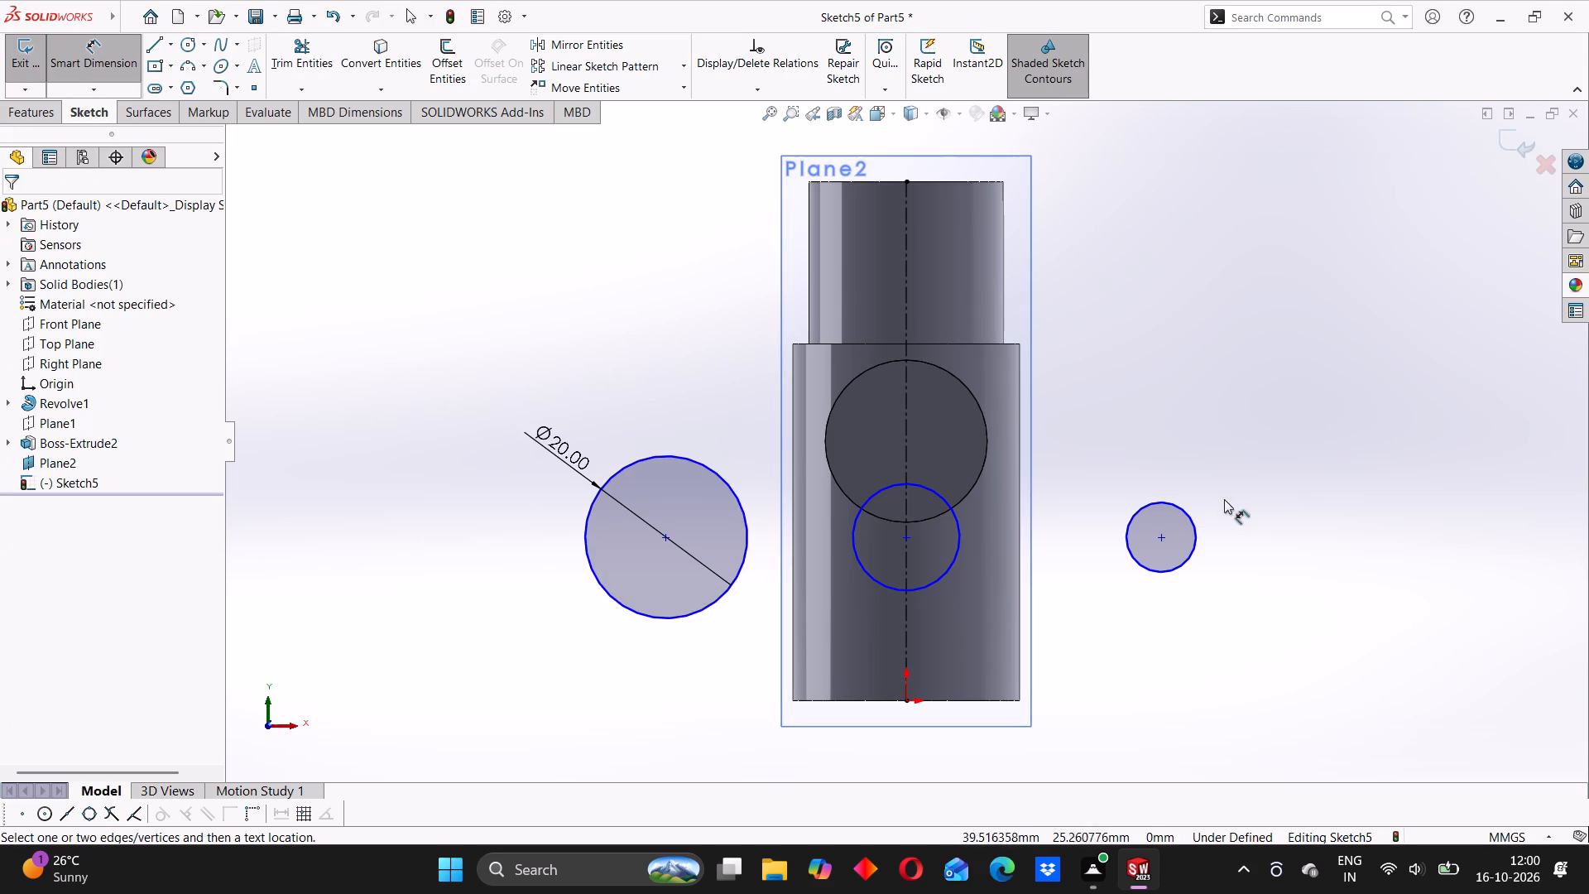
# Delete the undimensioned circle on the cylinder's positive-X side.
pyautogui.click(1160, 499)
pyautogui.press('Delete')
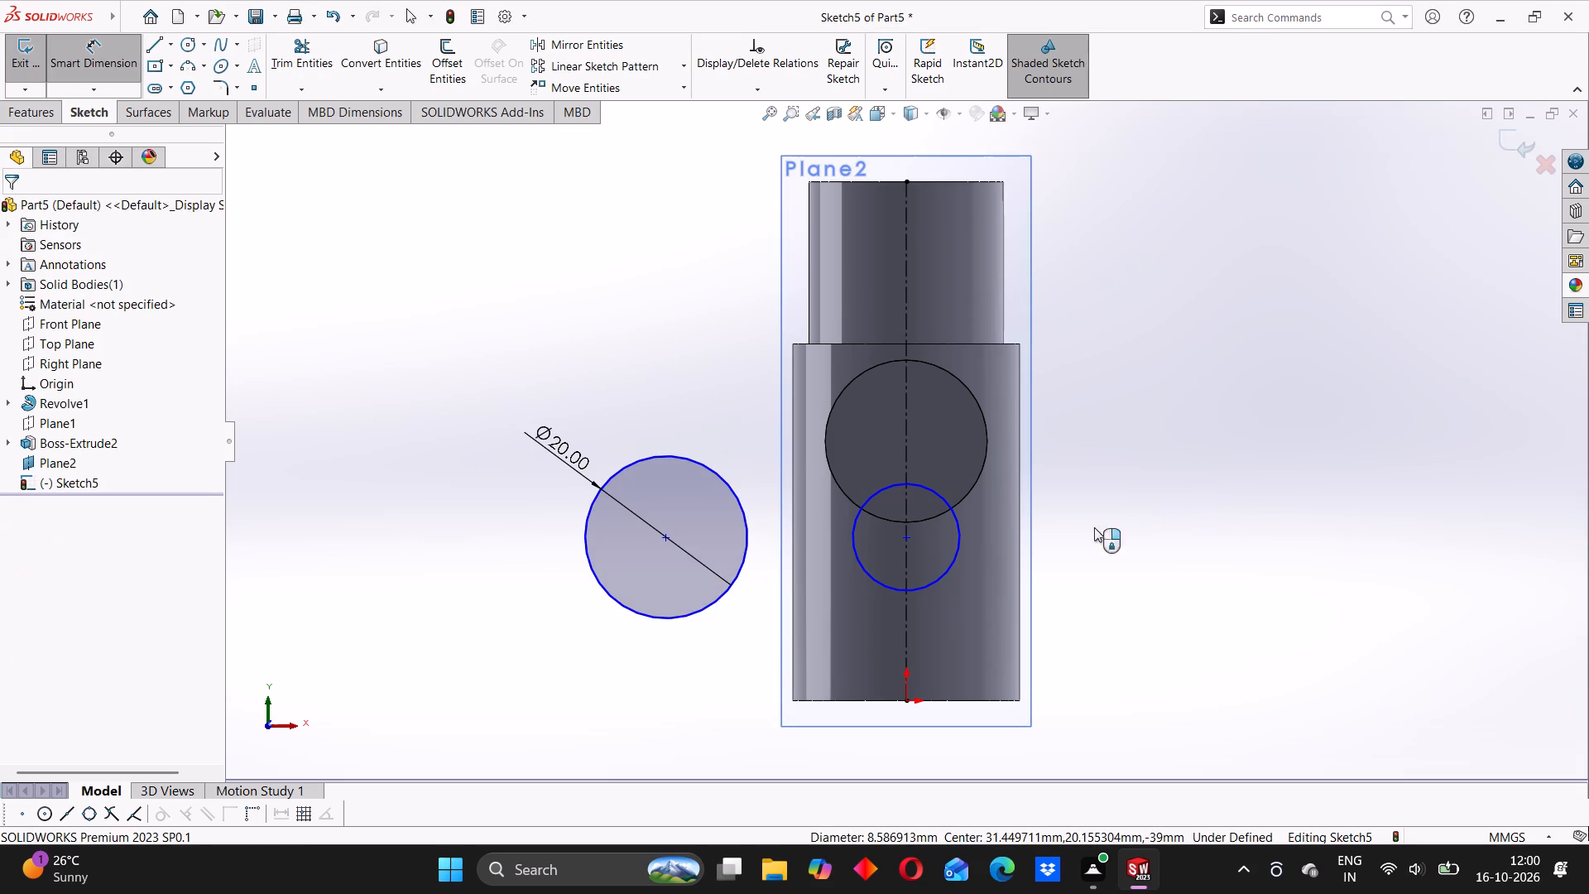
# Add a smaller circle concentric with the 20 mm circle and dimension its diameter to 11 mm.
pyautogui.scroll(1, 684, 594)
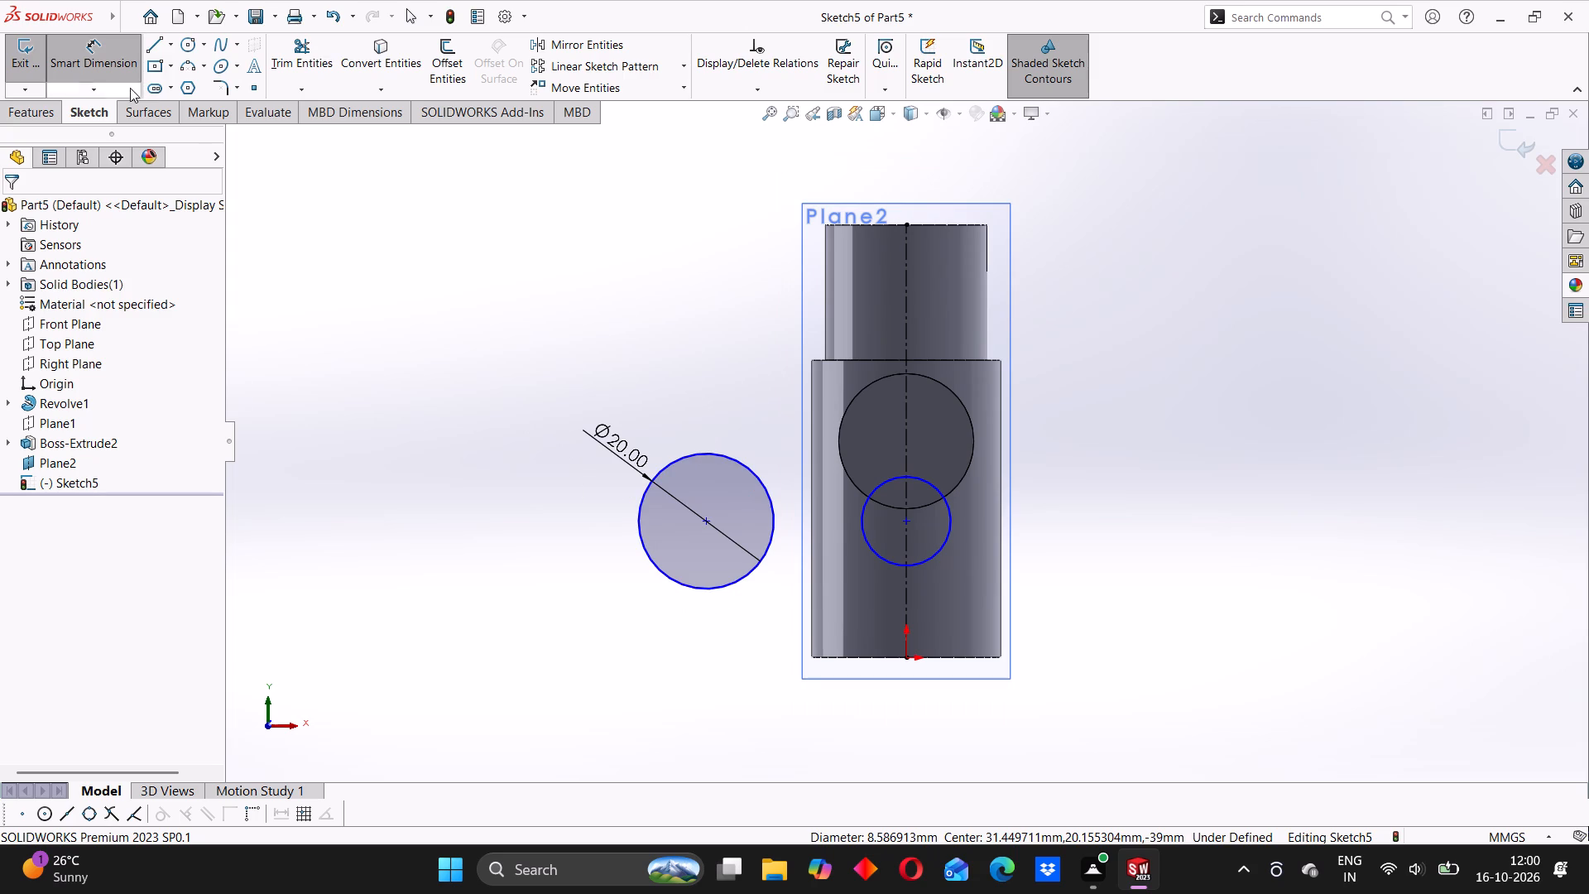
pyautogui.click(192, 49)
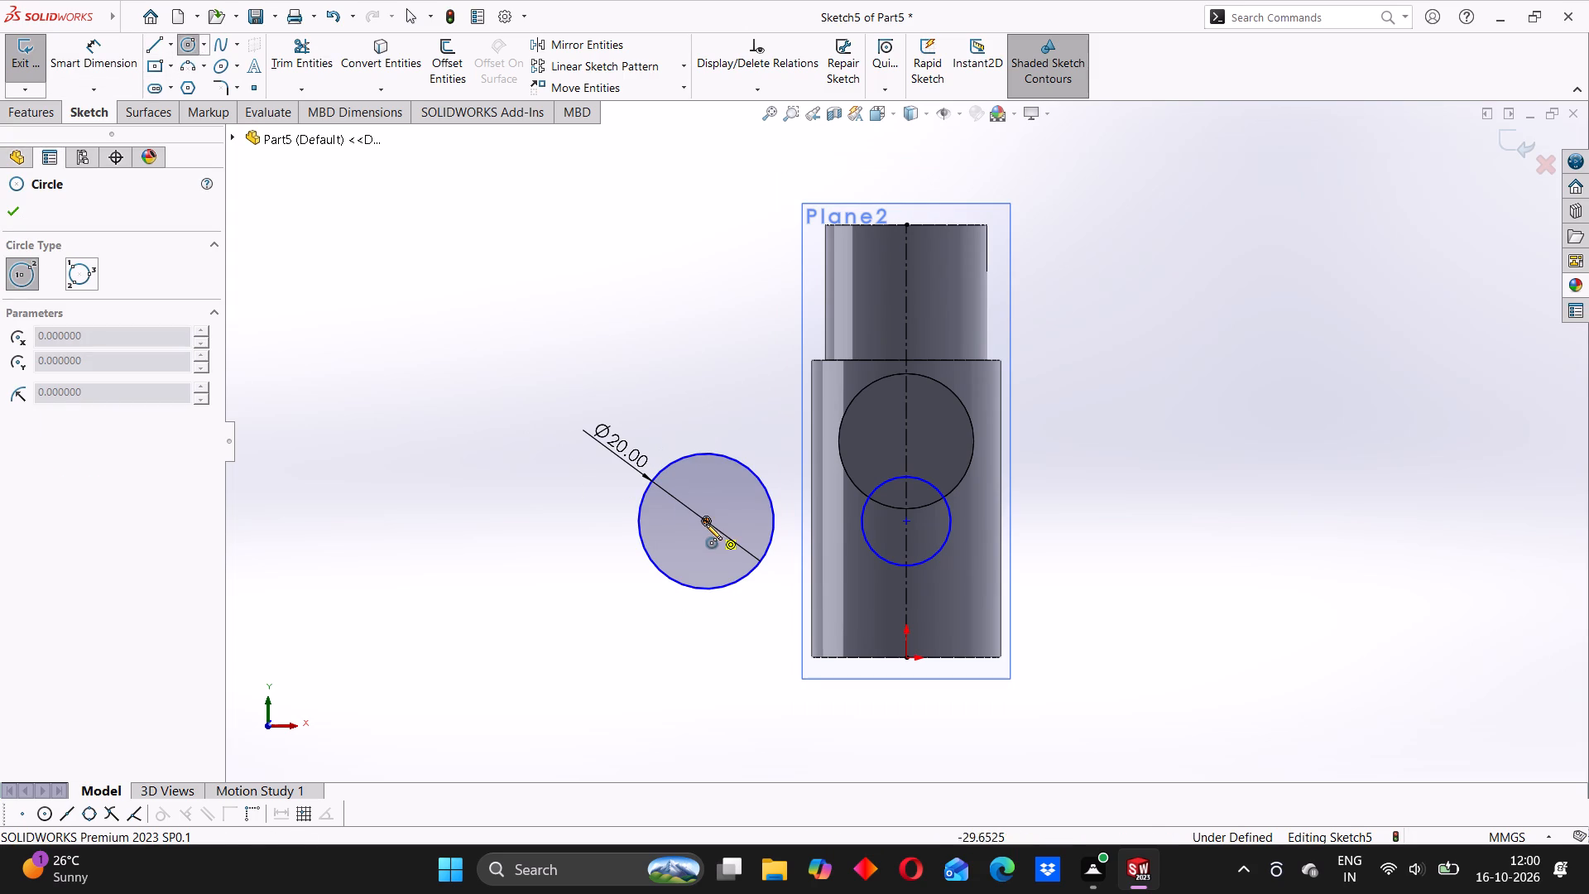
pyautogui.click(705, 524)
pyautogui.click(705, 484)
pyautogui.click(110, 66)
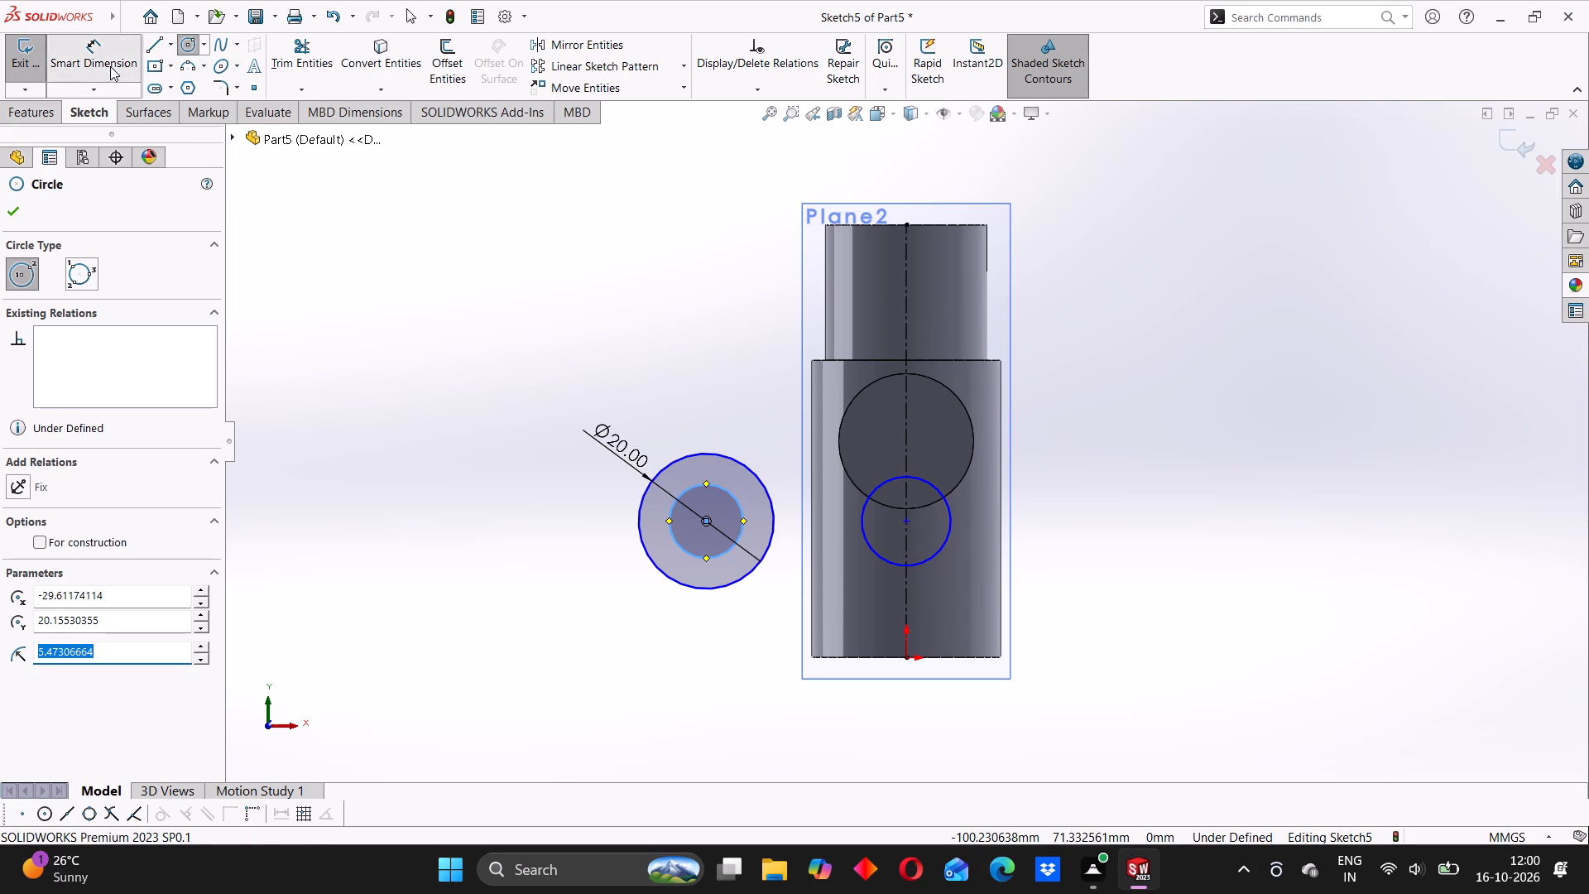
pyautogui.click(695, 492)
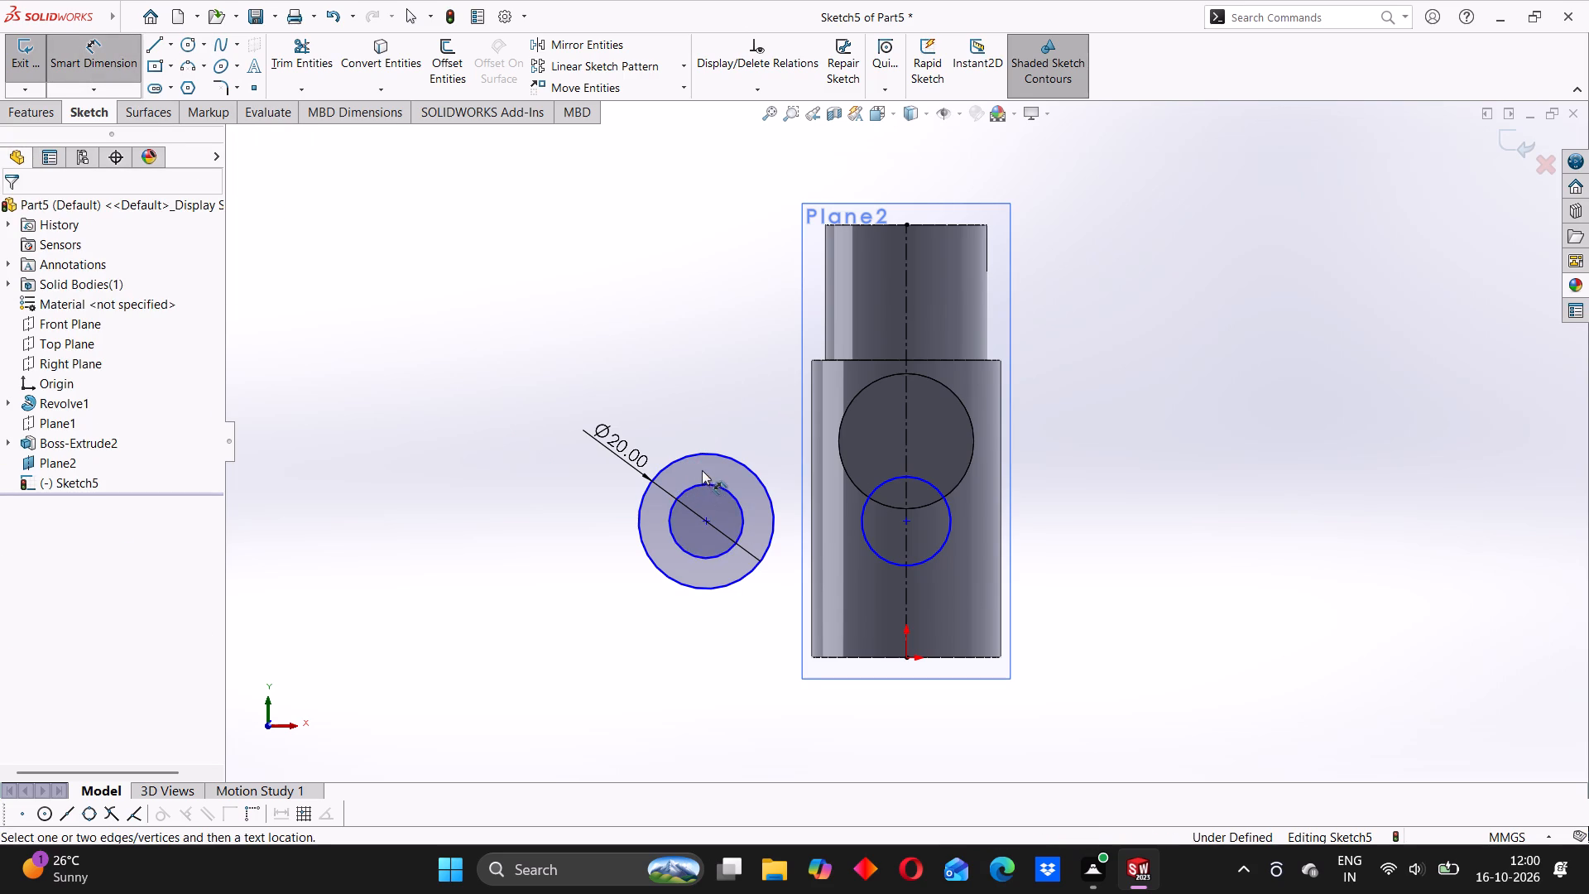
pyautogui.click(702, 481)
pyautogui.click(708, 469)
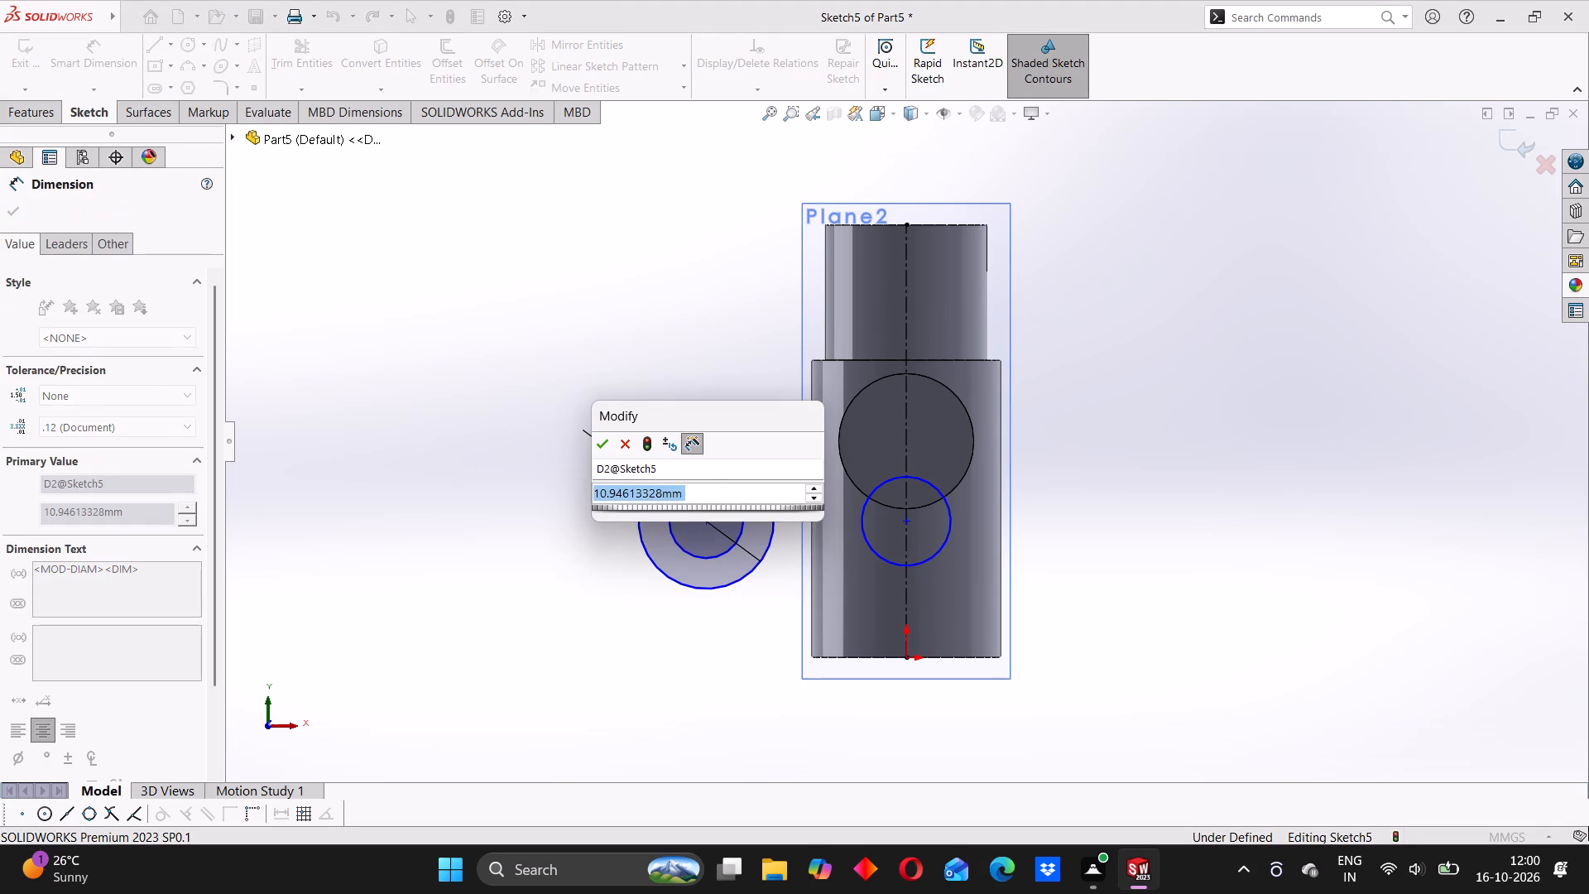
pyautogui.write('11')
pyautogui.press('Return')
pyautogui.click(490, 541)
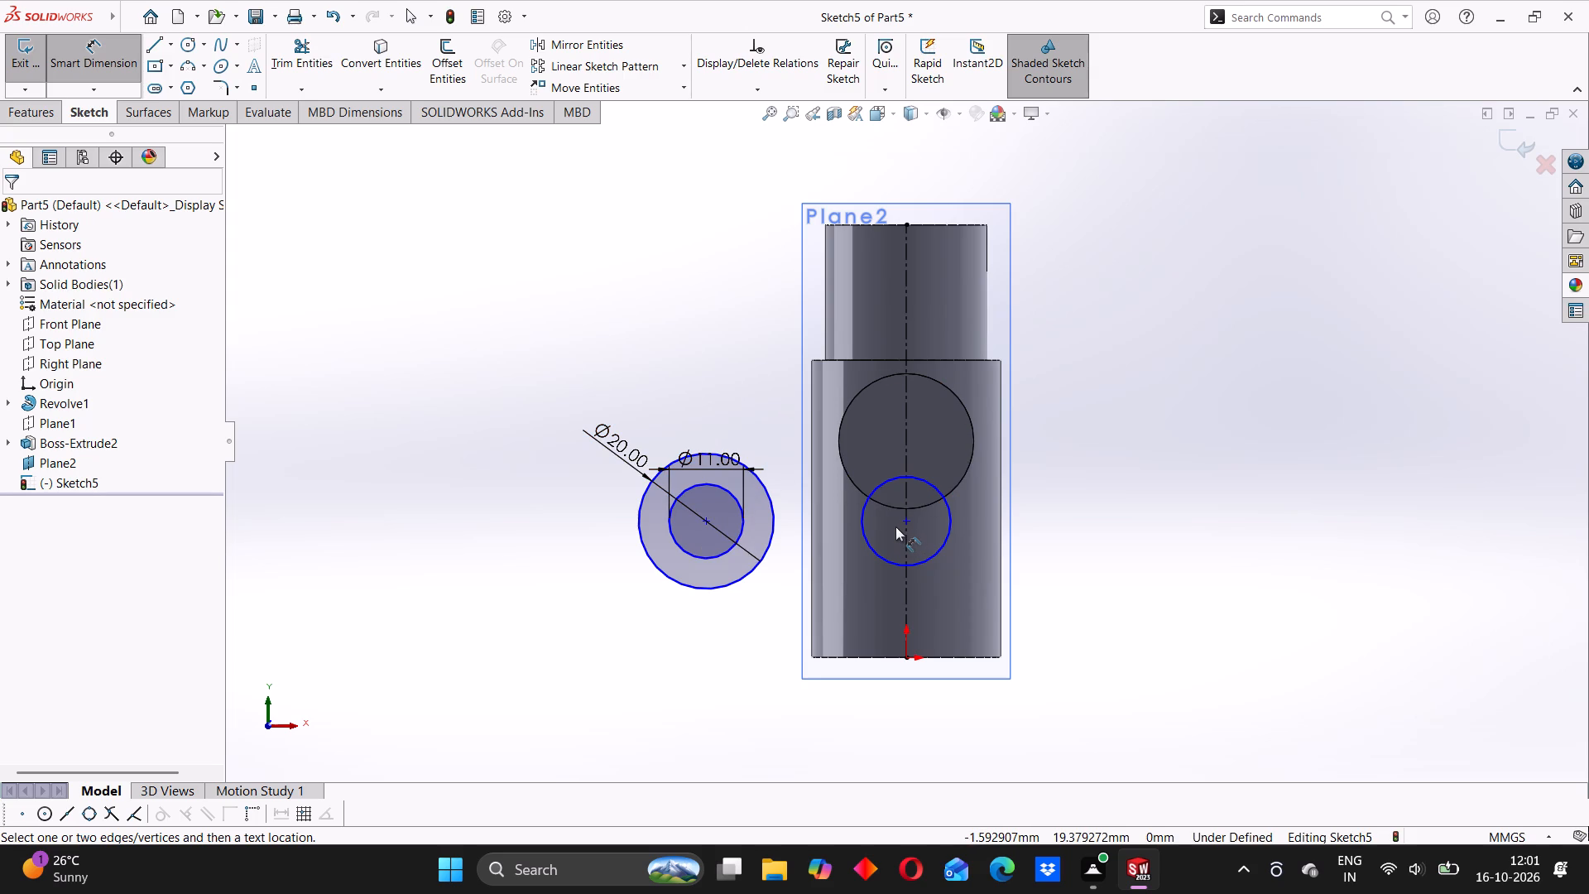
# Apply a Horizontal relation between the concentric circles' centre and the centre of the circle on the centerline.
pyautogui.scroll(3, 893, 492)
pyautogui.scroll(-3, 820, 497)
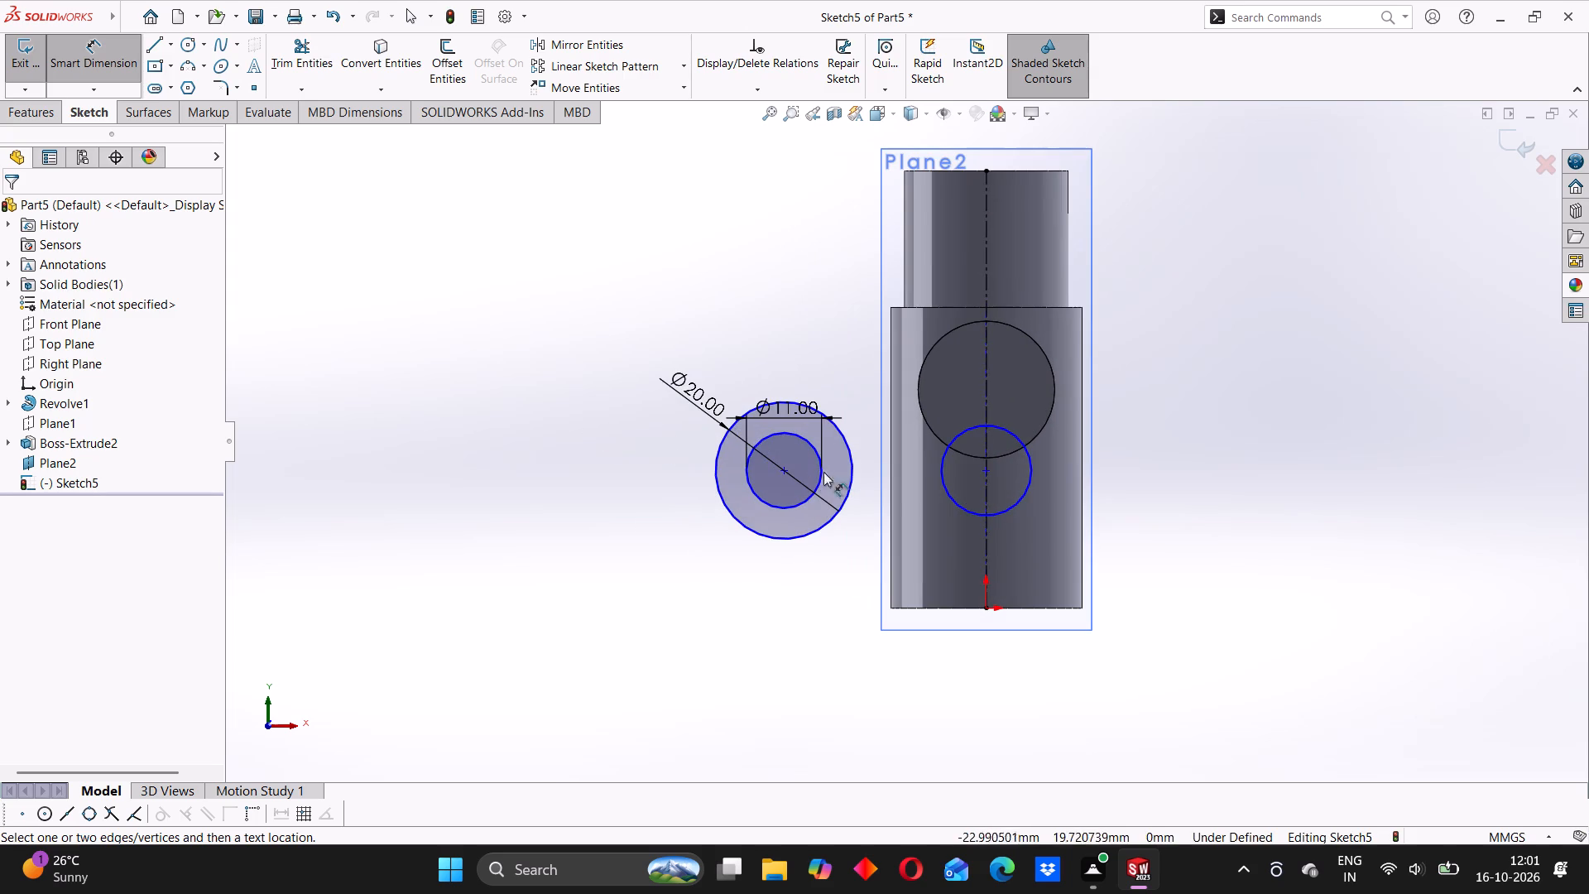
pyautogui.click(116, 55)
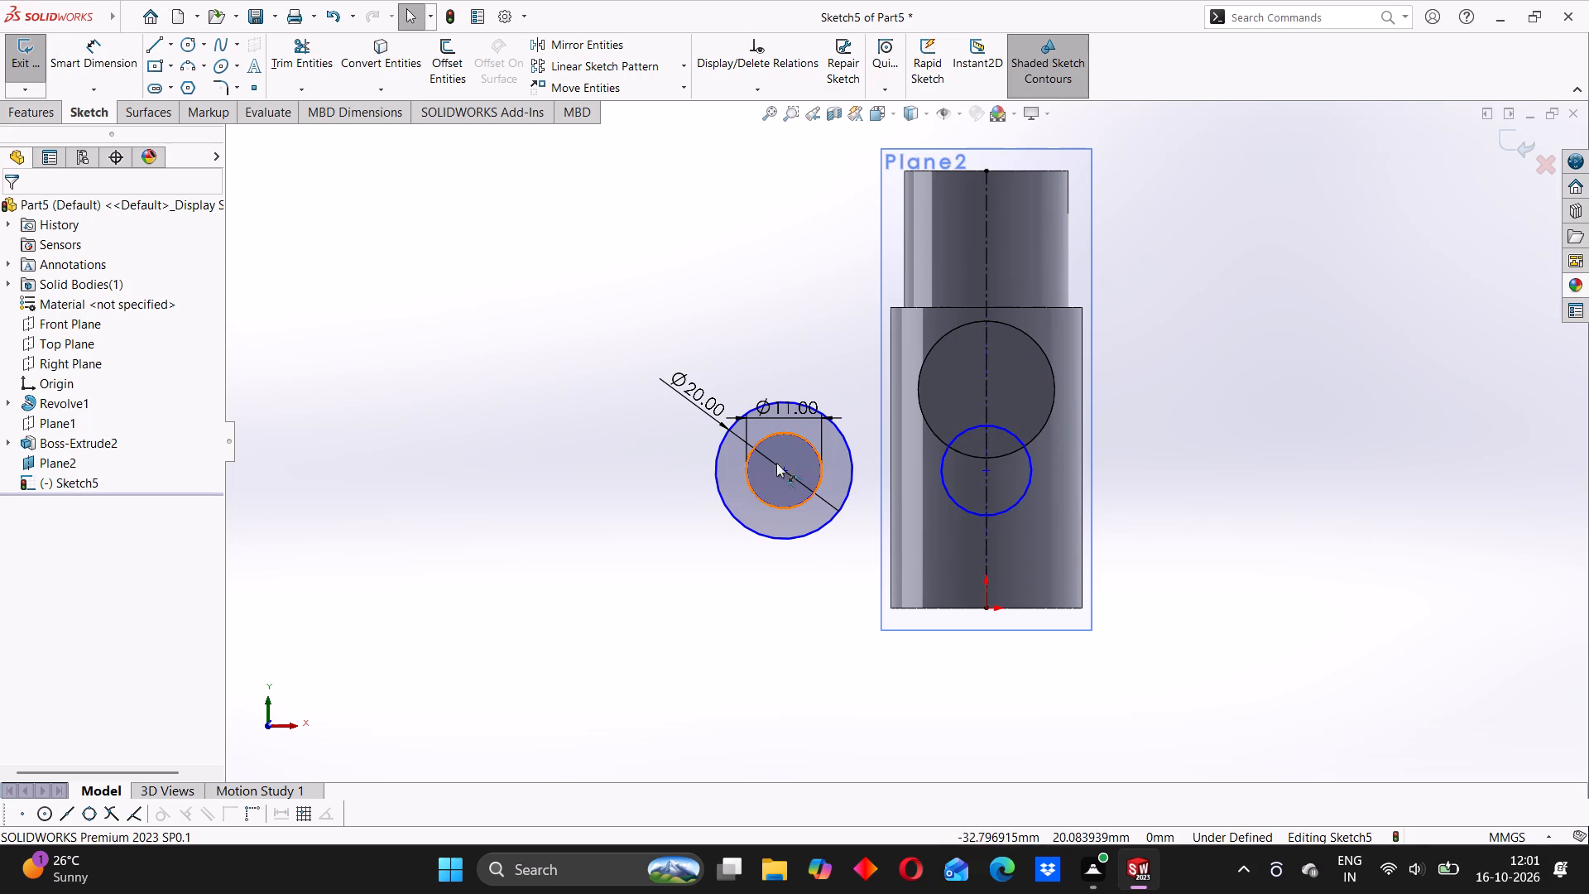
pyautogui.click(785, 472)
pyautogui.click(986, 471)
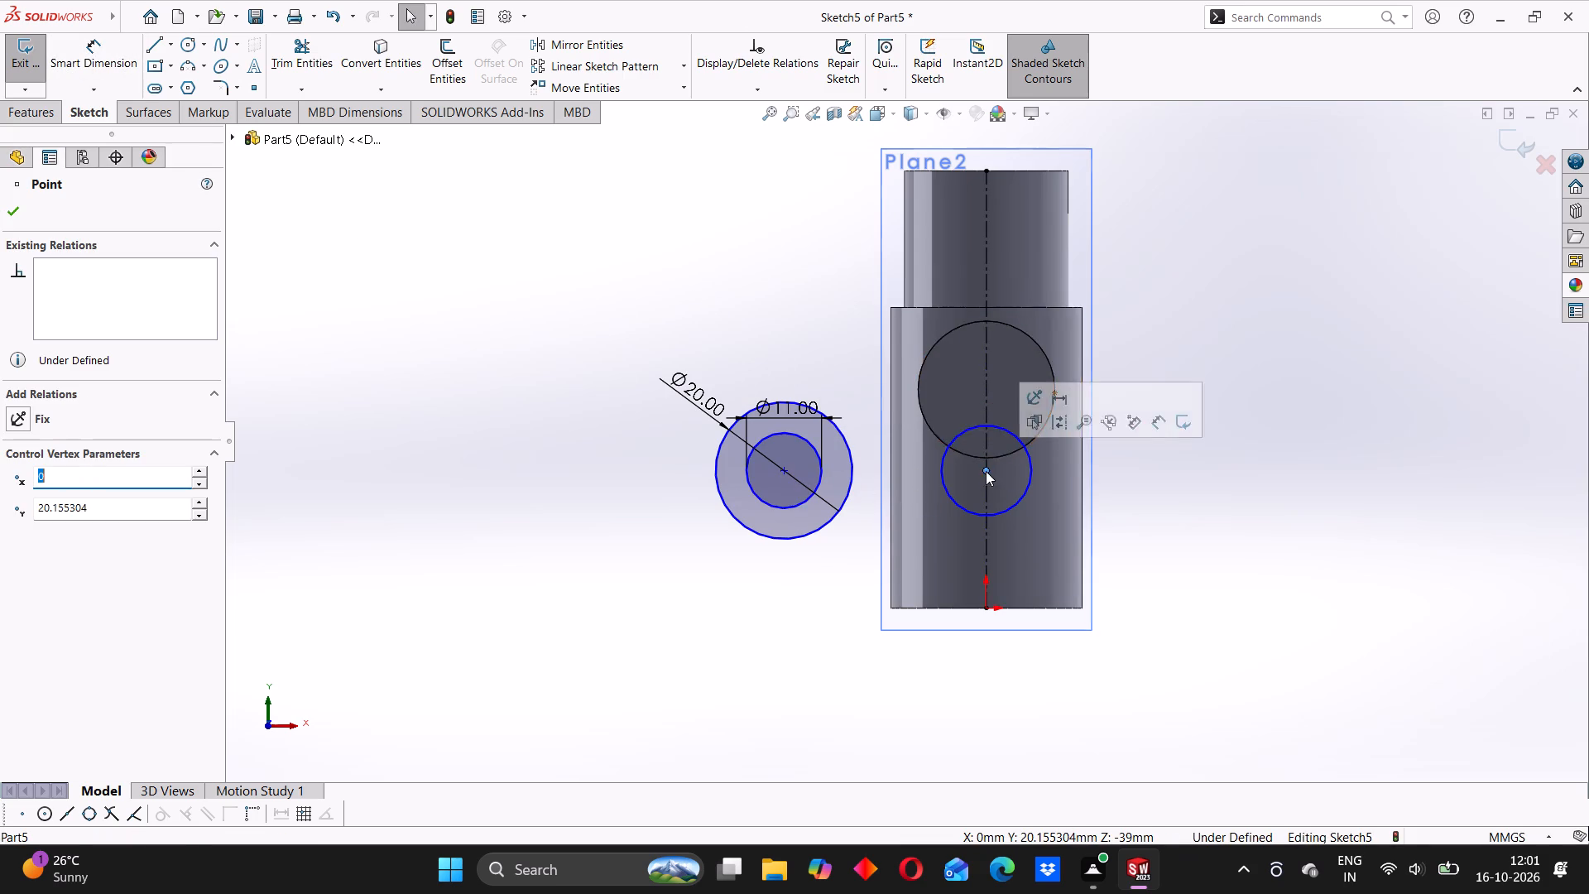
pyautogui.keyDown('ctrl'); pyautogui.click(785, 473); pyautogui.keyUp('ctrl')
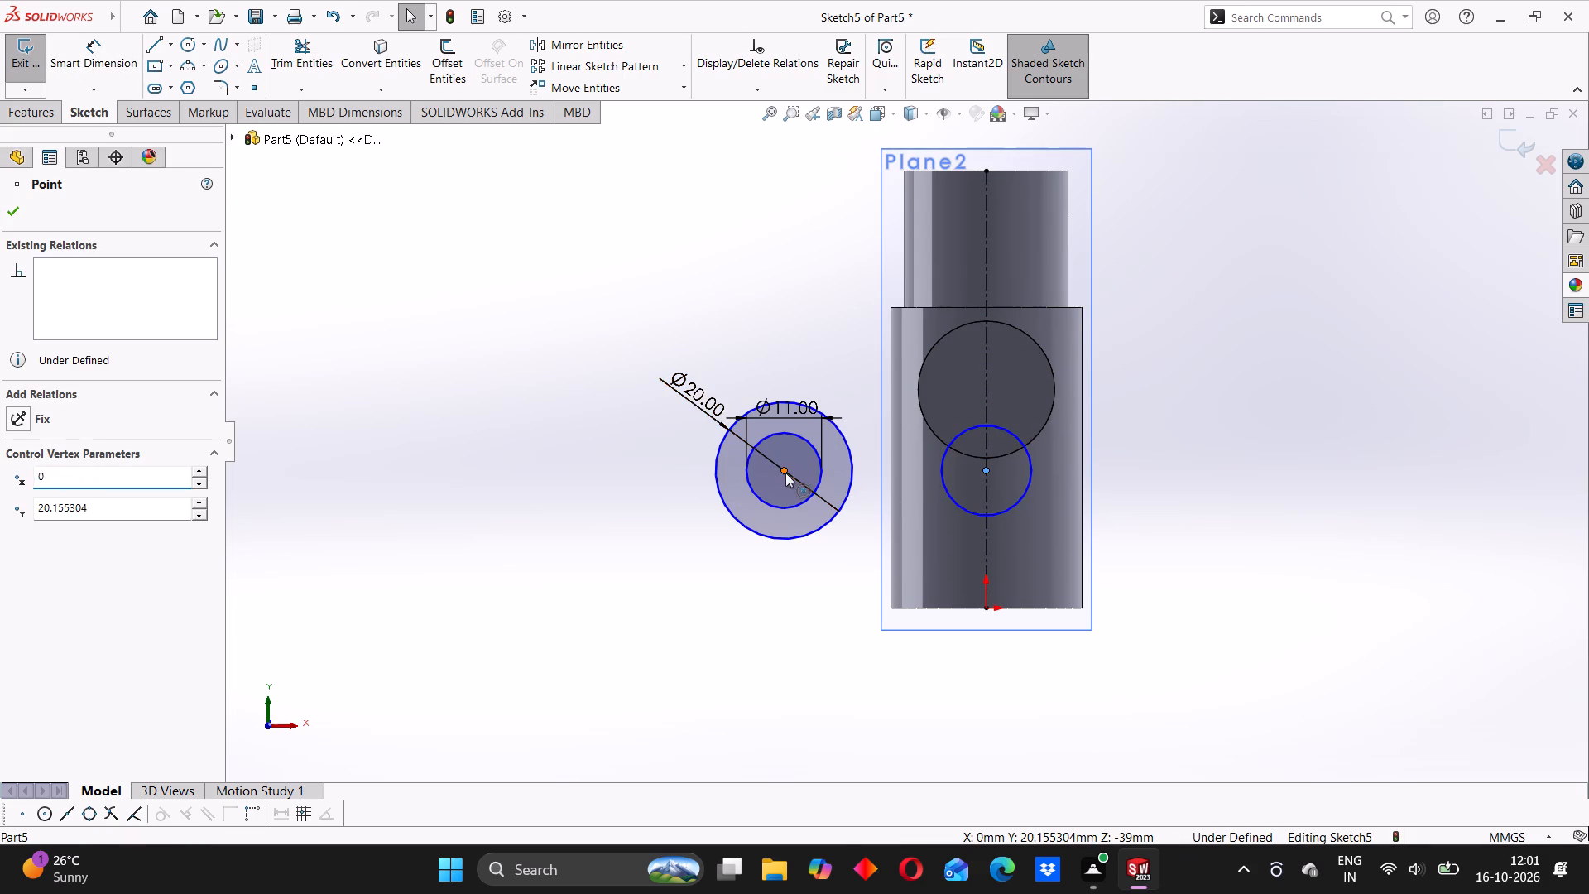
pyautogui.click(24, 504)
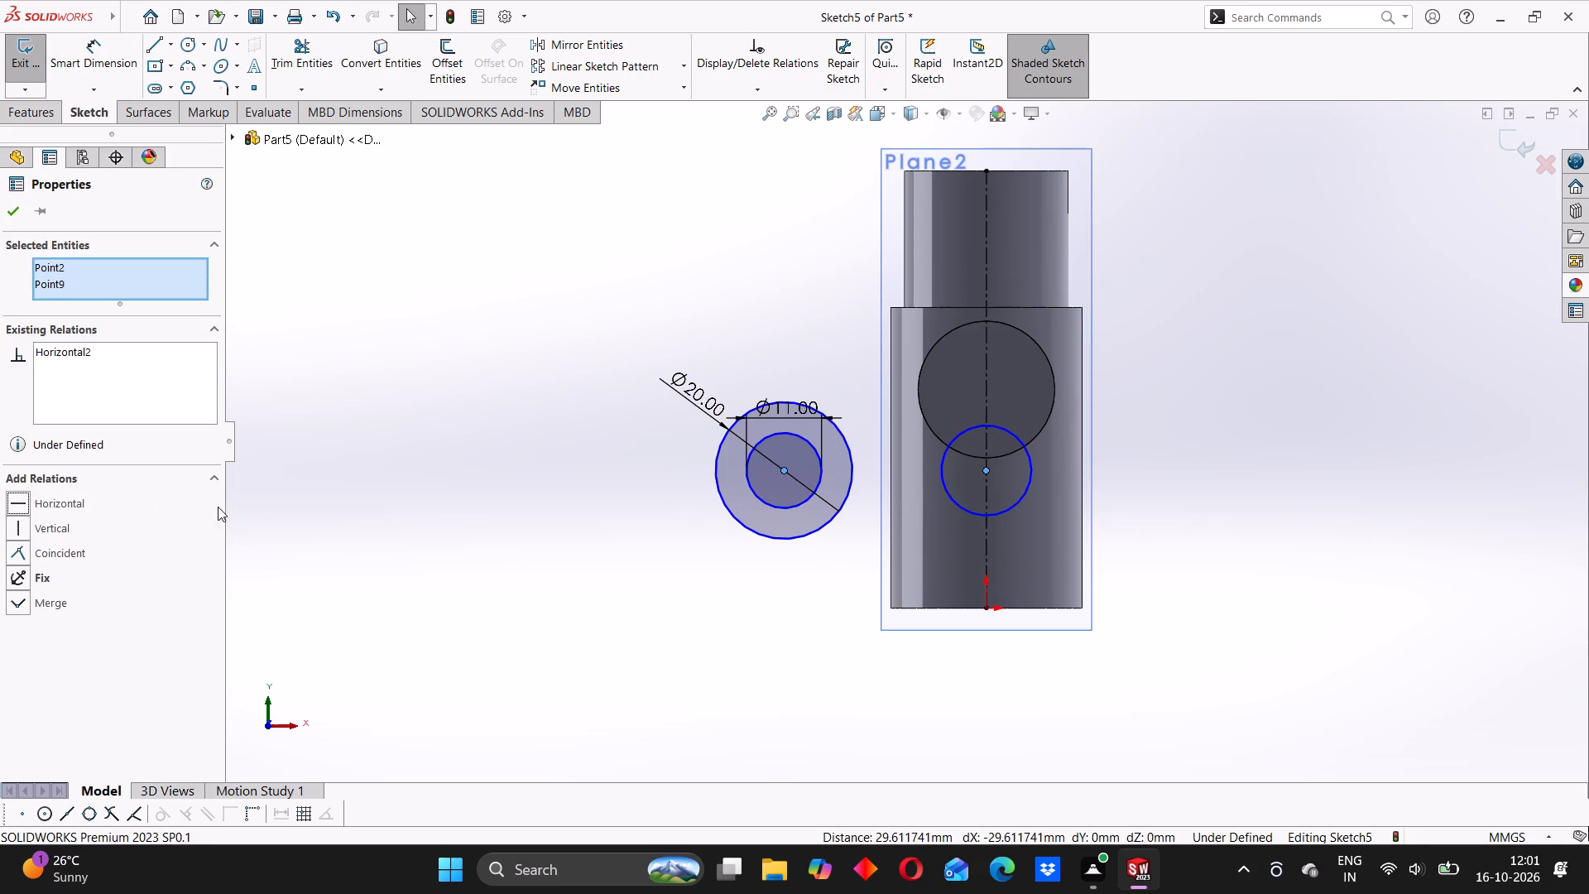
pyautogui.click(3, 200)
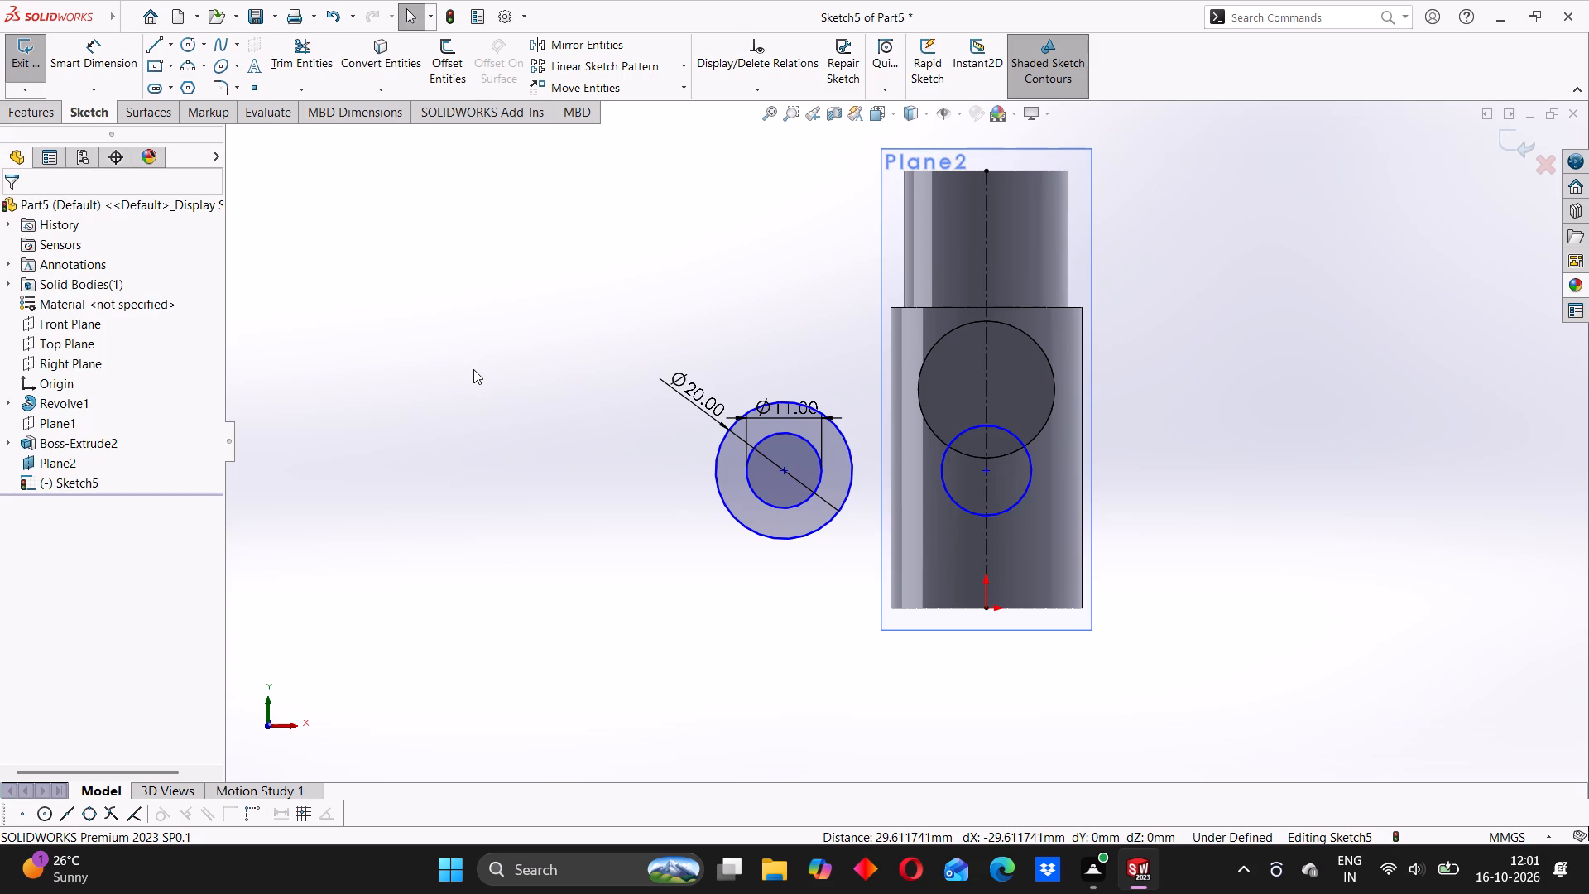
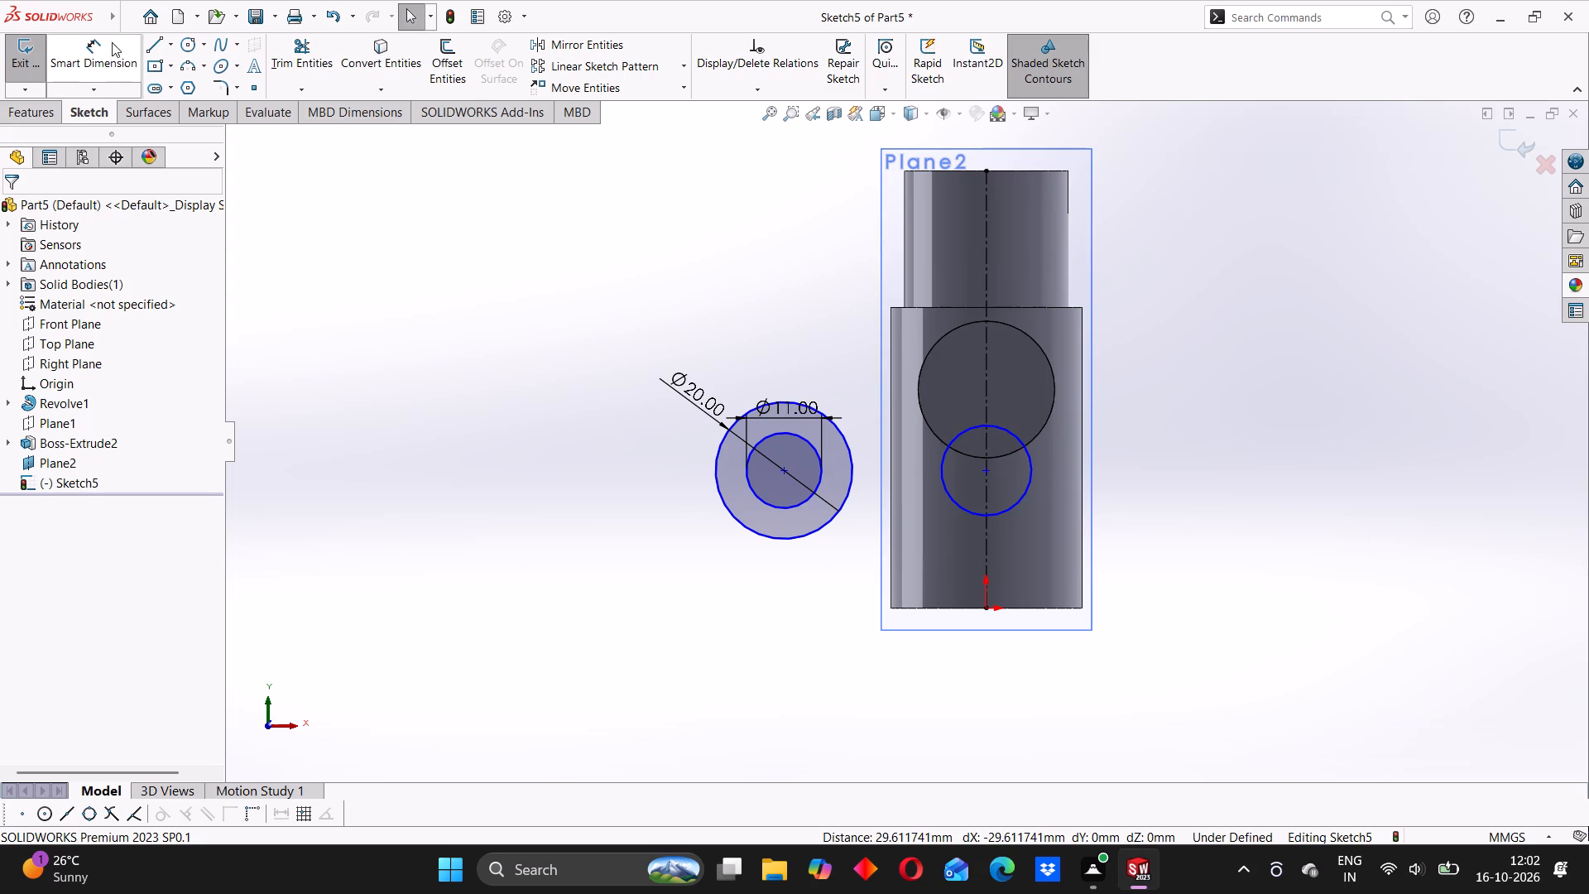
# Dimension the diameter of the circle on the centerline to 8 mm.
pyautogui.click(78, 74)
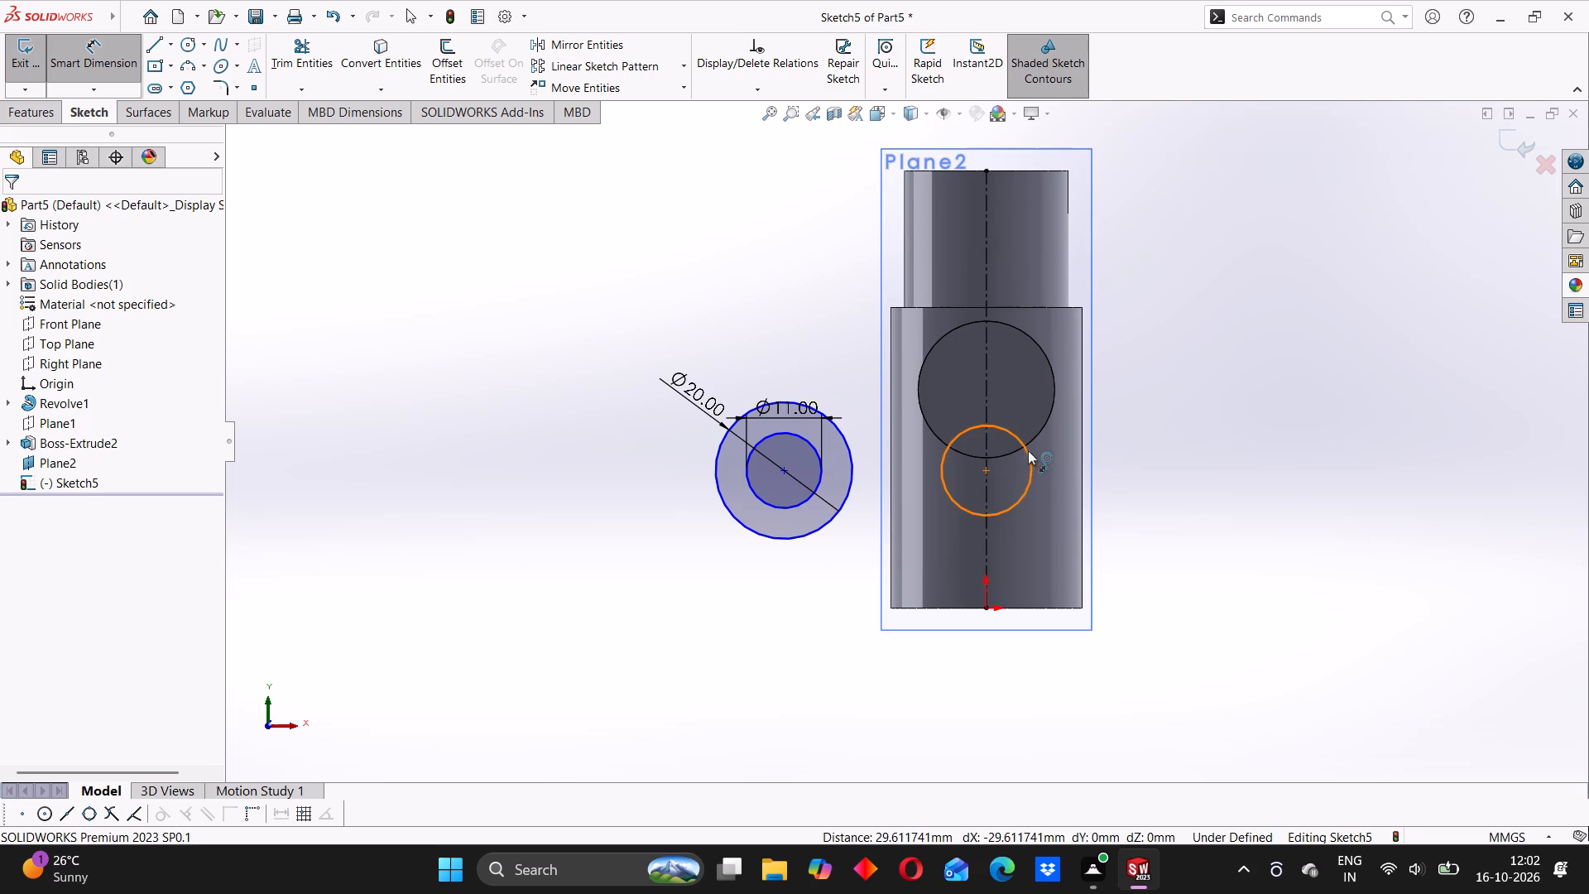
pyautogui.click(1034, 448)
pyautogui.click(1030, 451)
pyautogui.click(1133, 444)
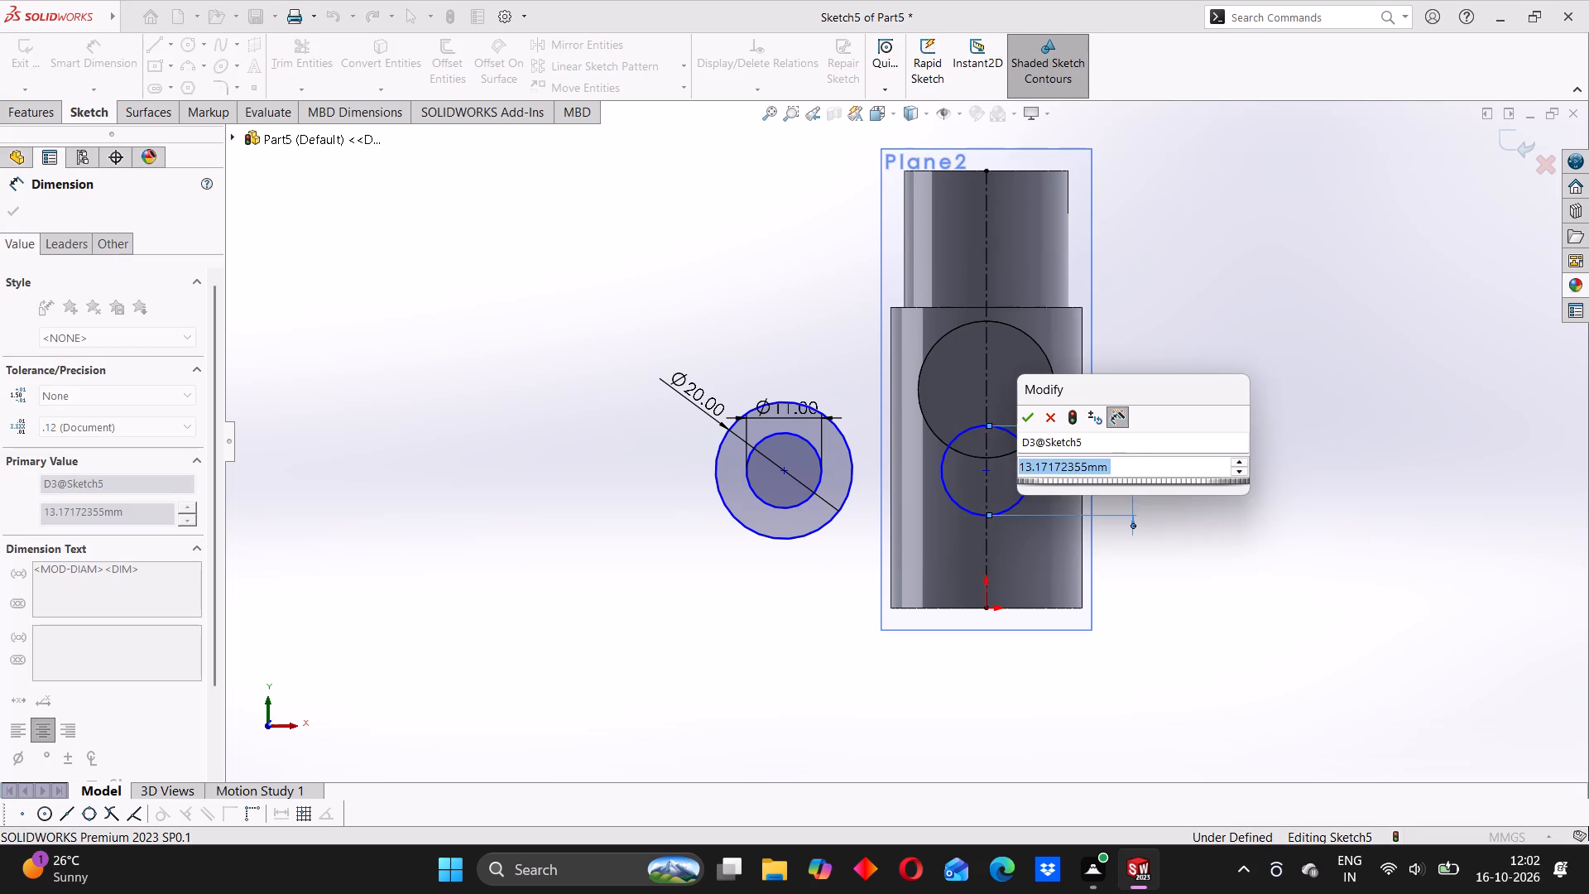
pyautogui.press('8')
pyautogui.press('Return')
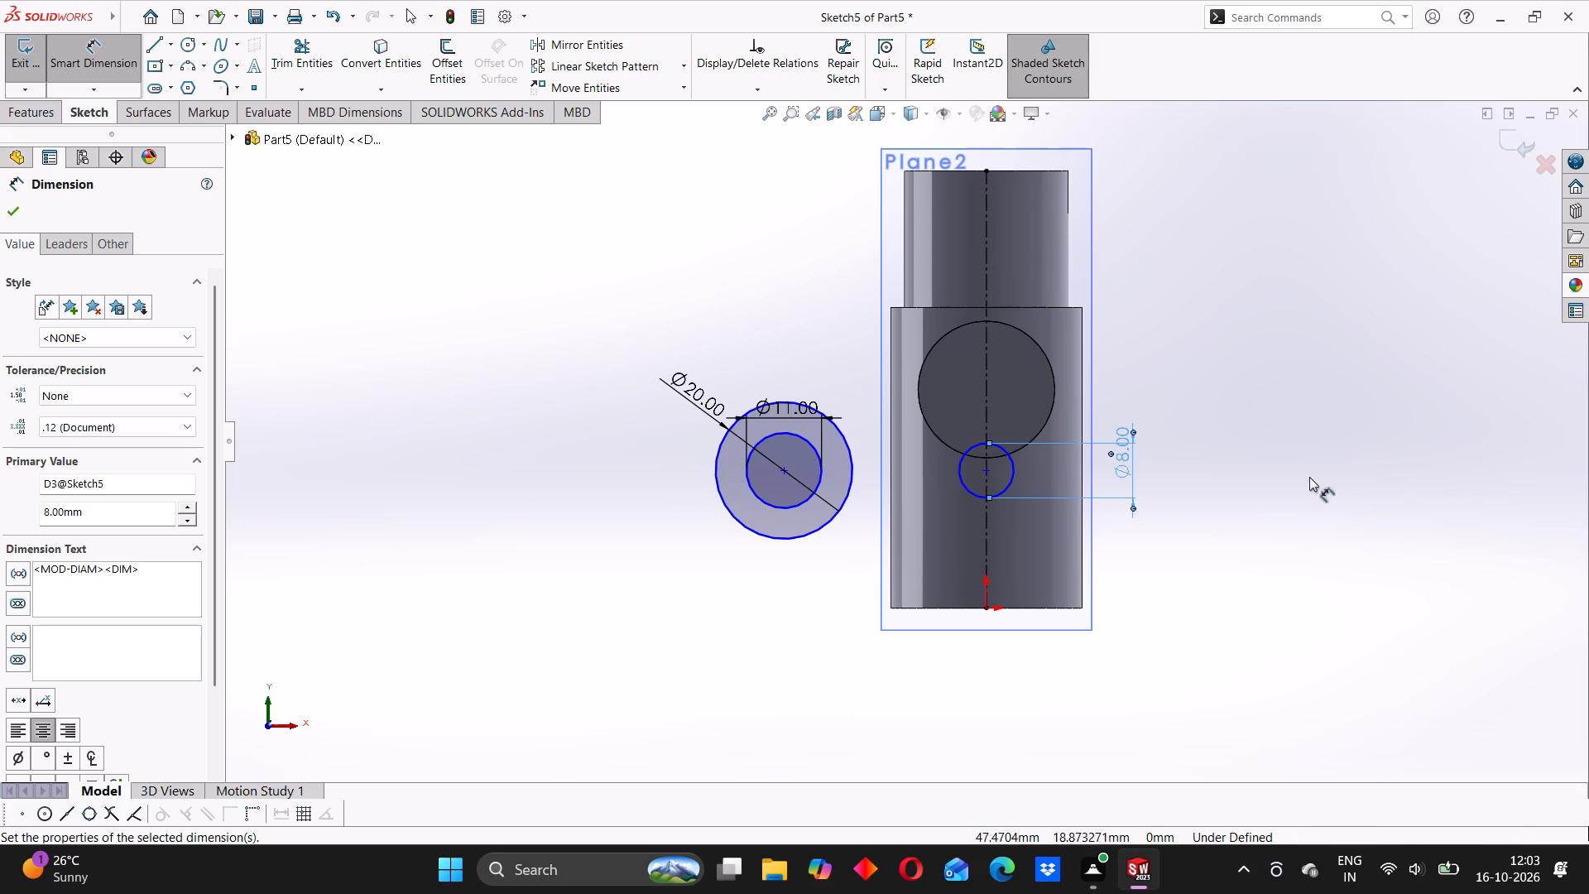
# Dimension the vertical distance from the origin to the concentric circles' centre as 18 mm.
pyautogui.click(785, 470)
pyautogui.click(987, 611)
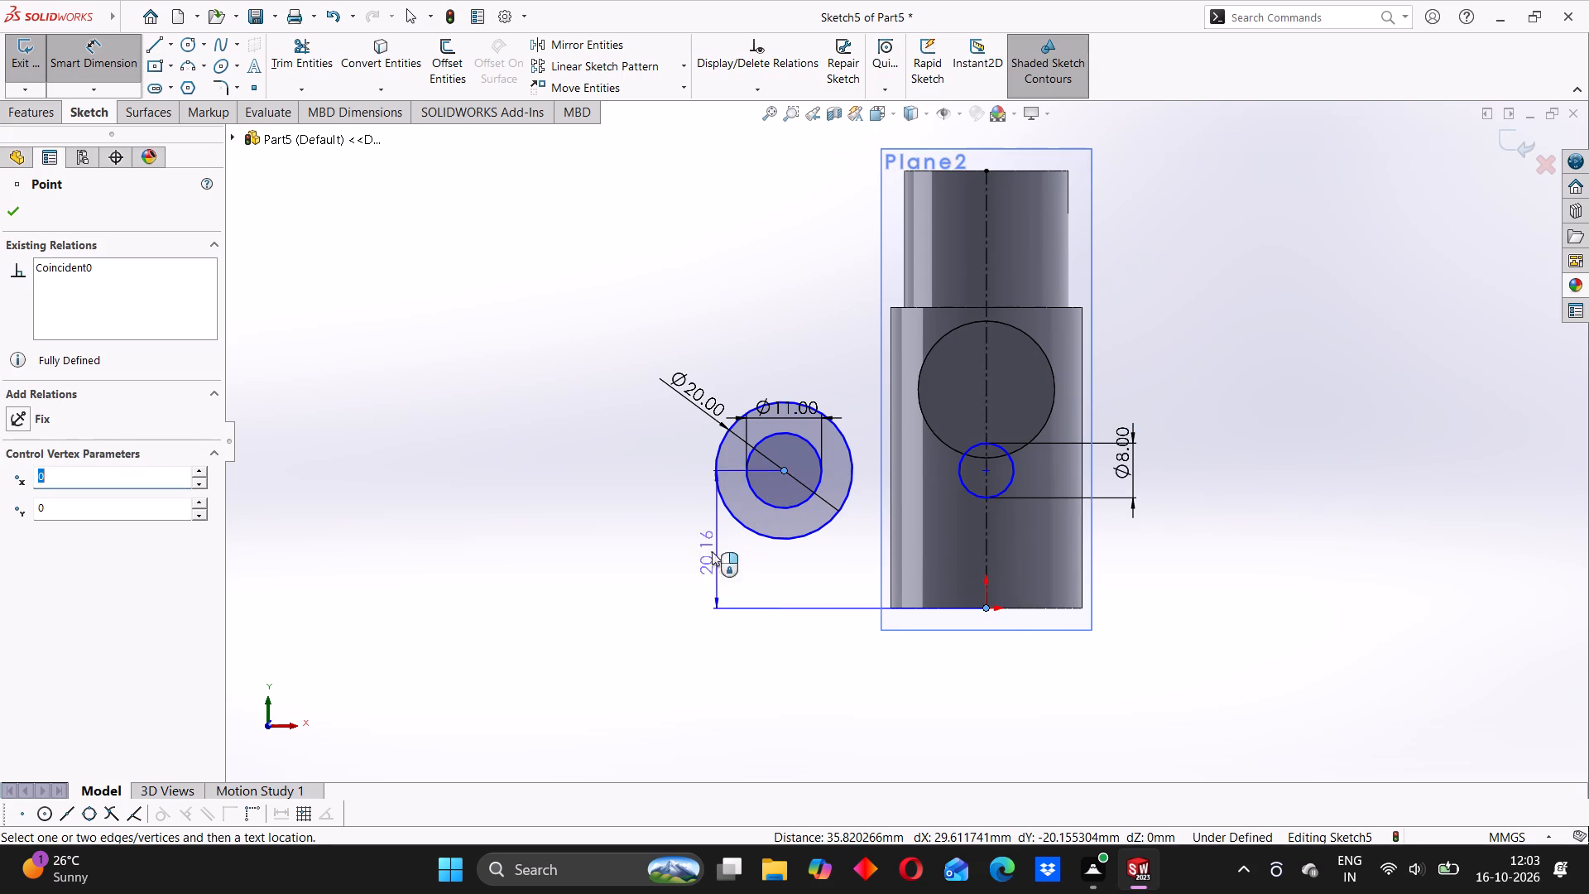
pyautogui.click(577, 505)
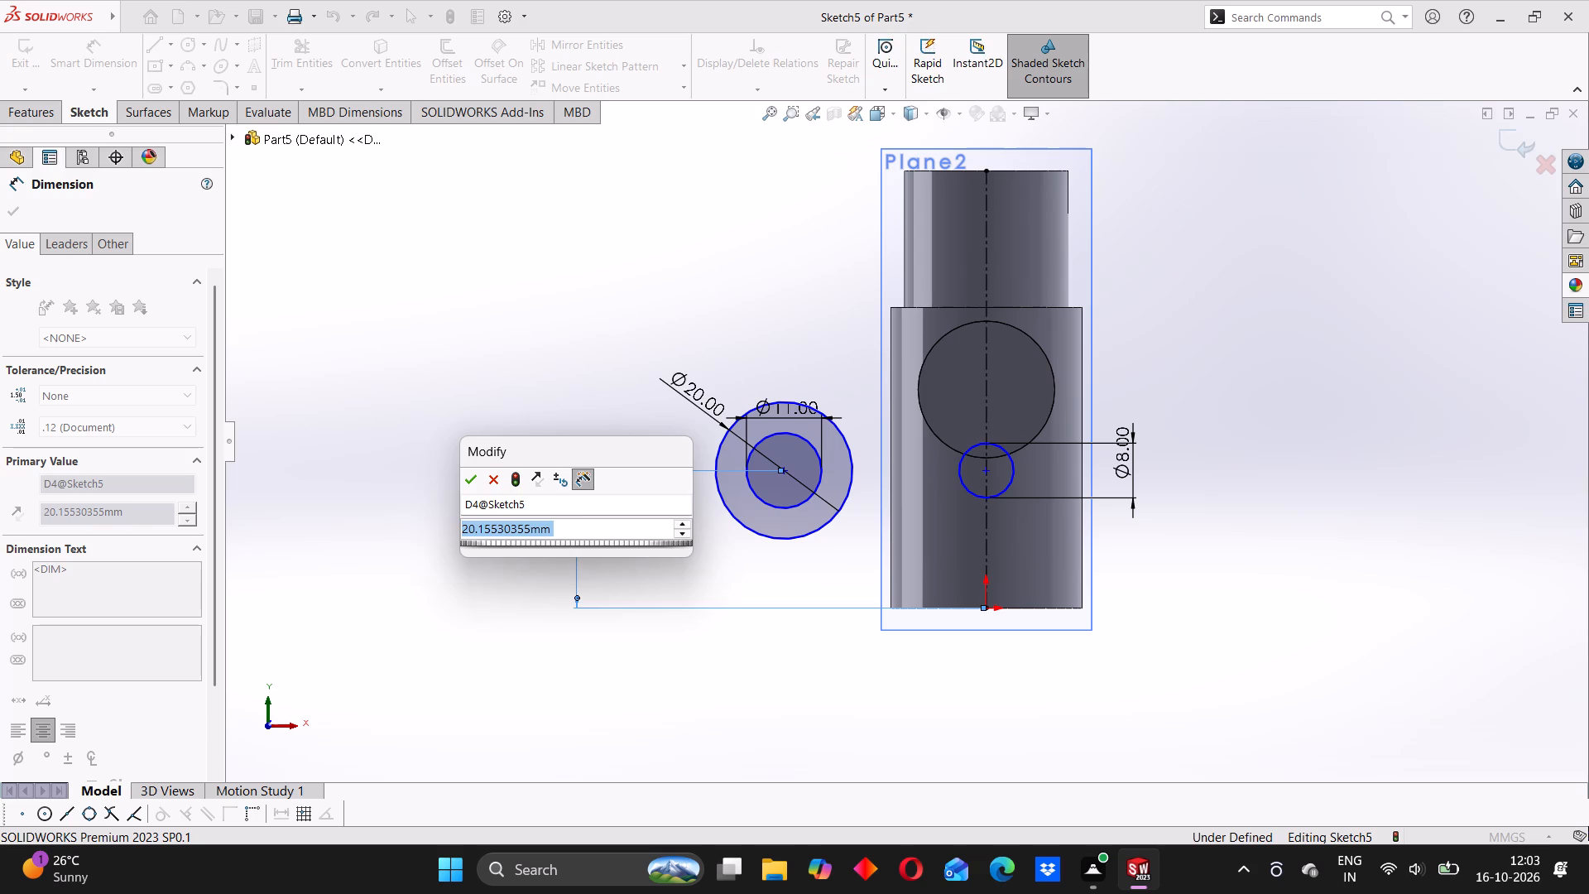
pyautogui.write('18')
pyautogui.press('Return')
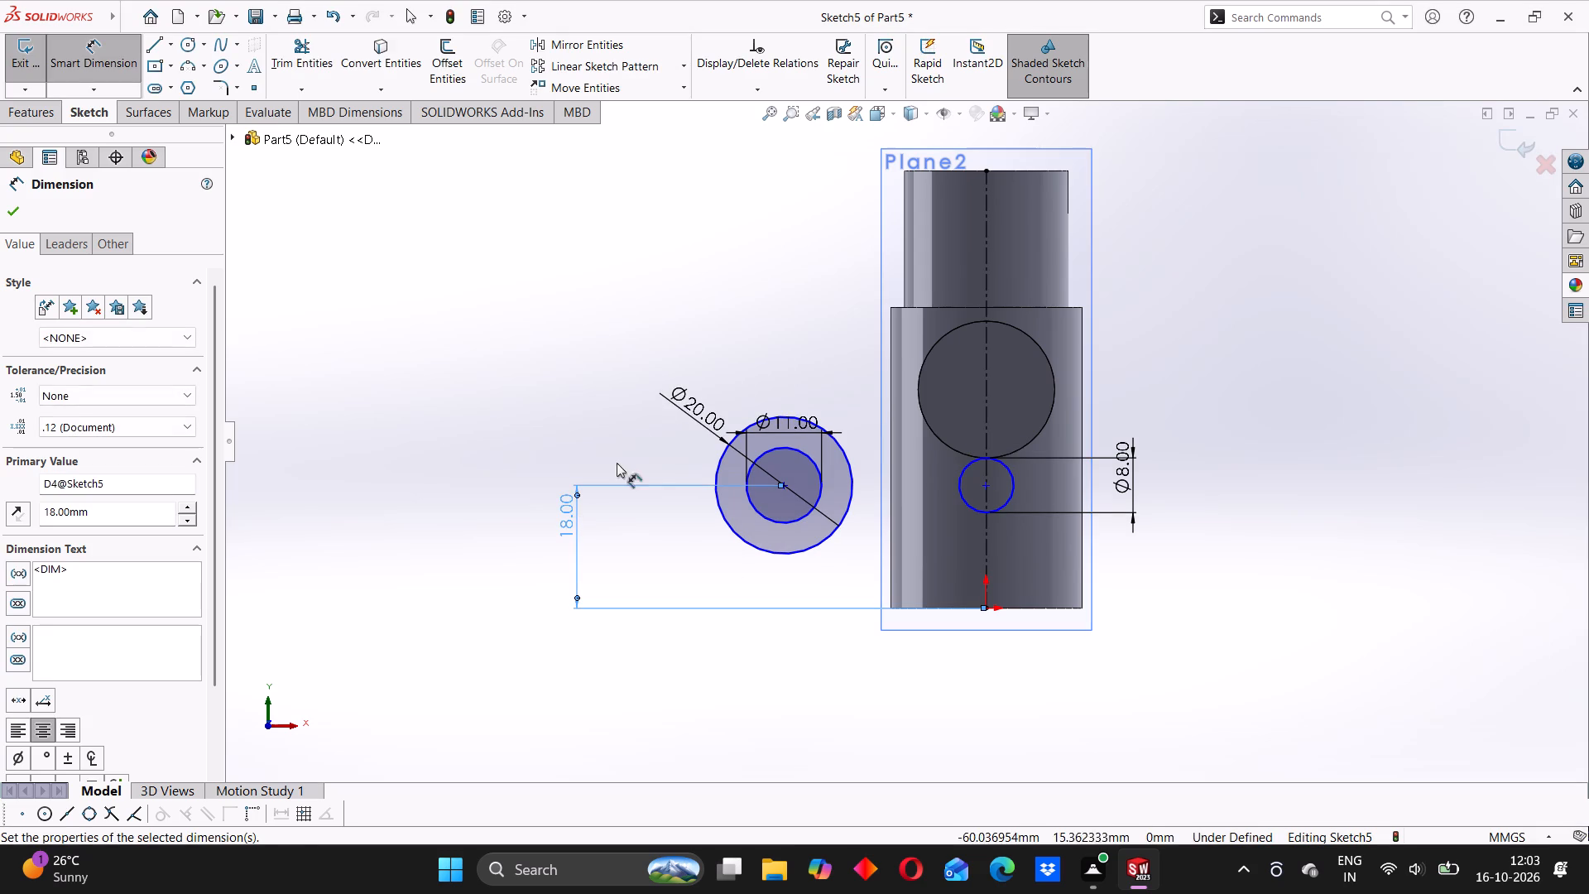
pyautogui.click(638, 392)
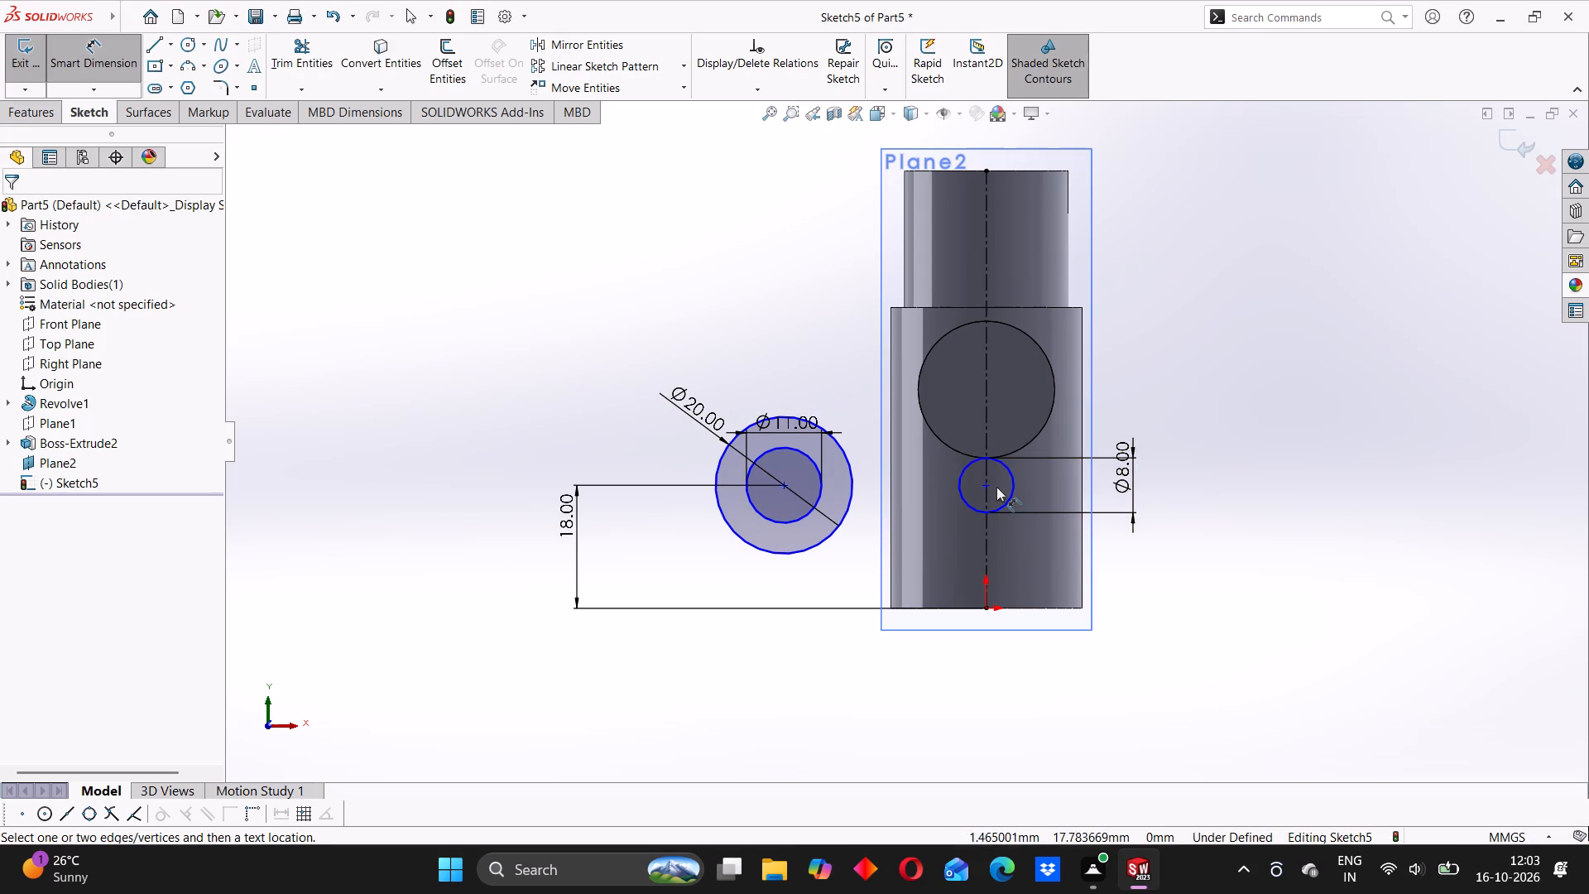
# Dimension the horizontal distance from the concentric circles' centre to the centerline as 45/2 (22.5 mm).
pyautogui.click(786, 484)
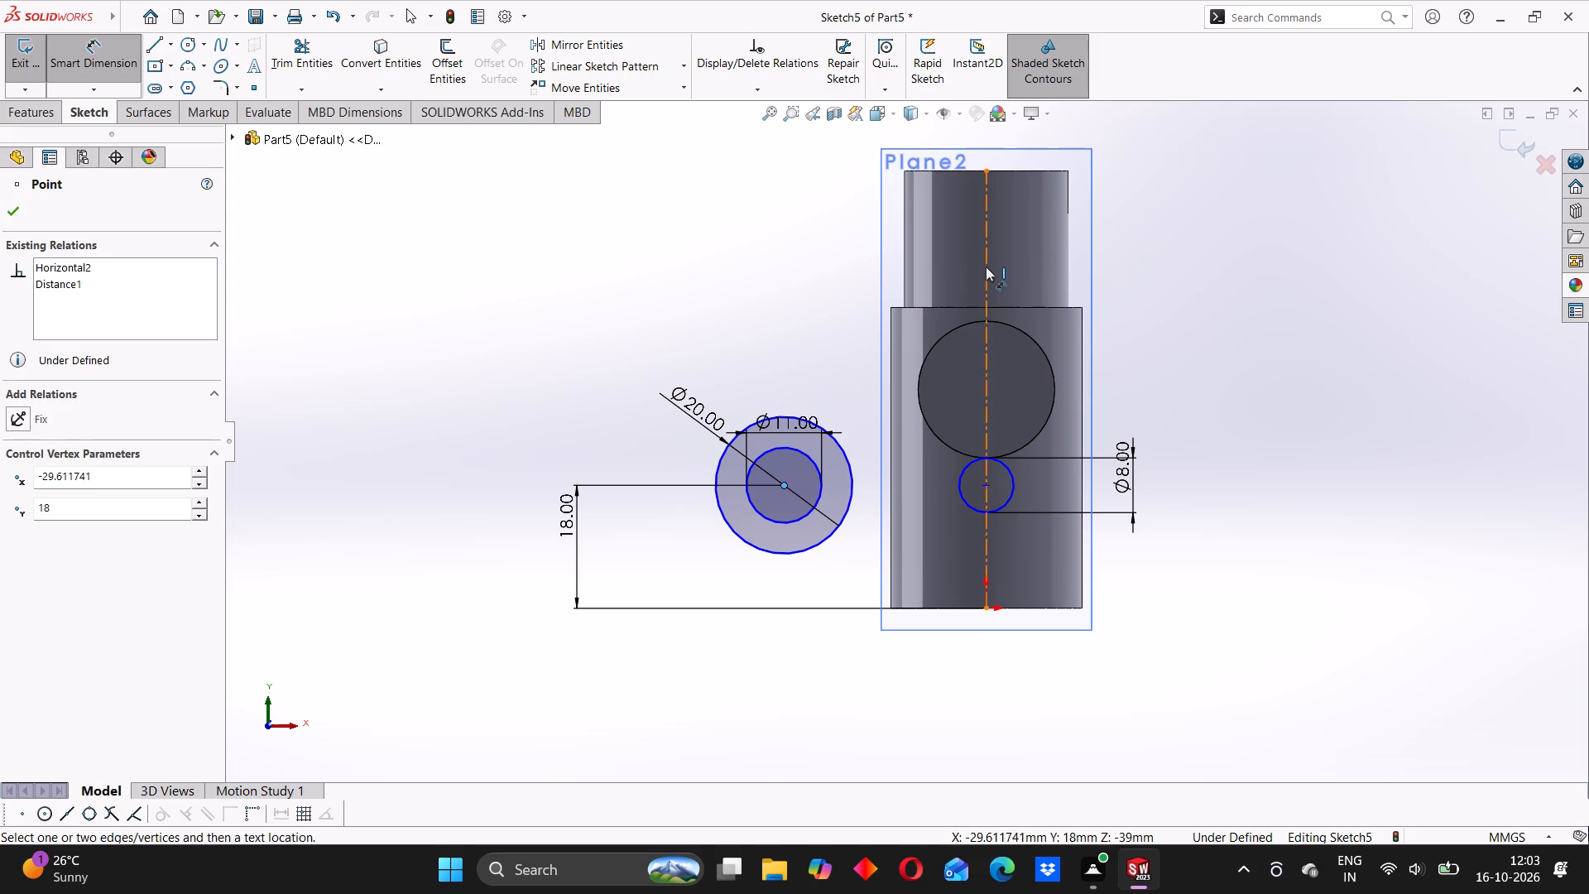
pyautogui.click(986, 267)
pyautogui.click(864, 293)
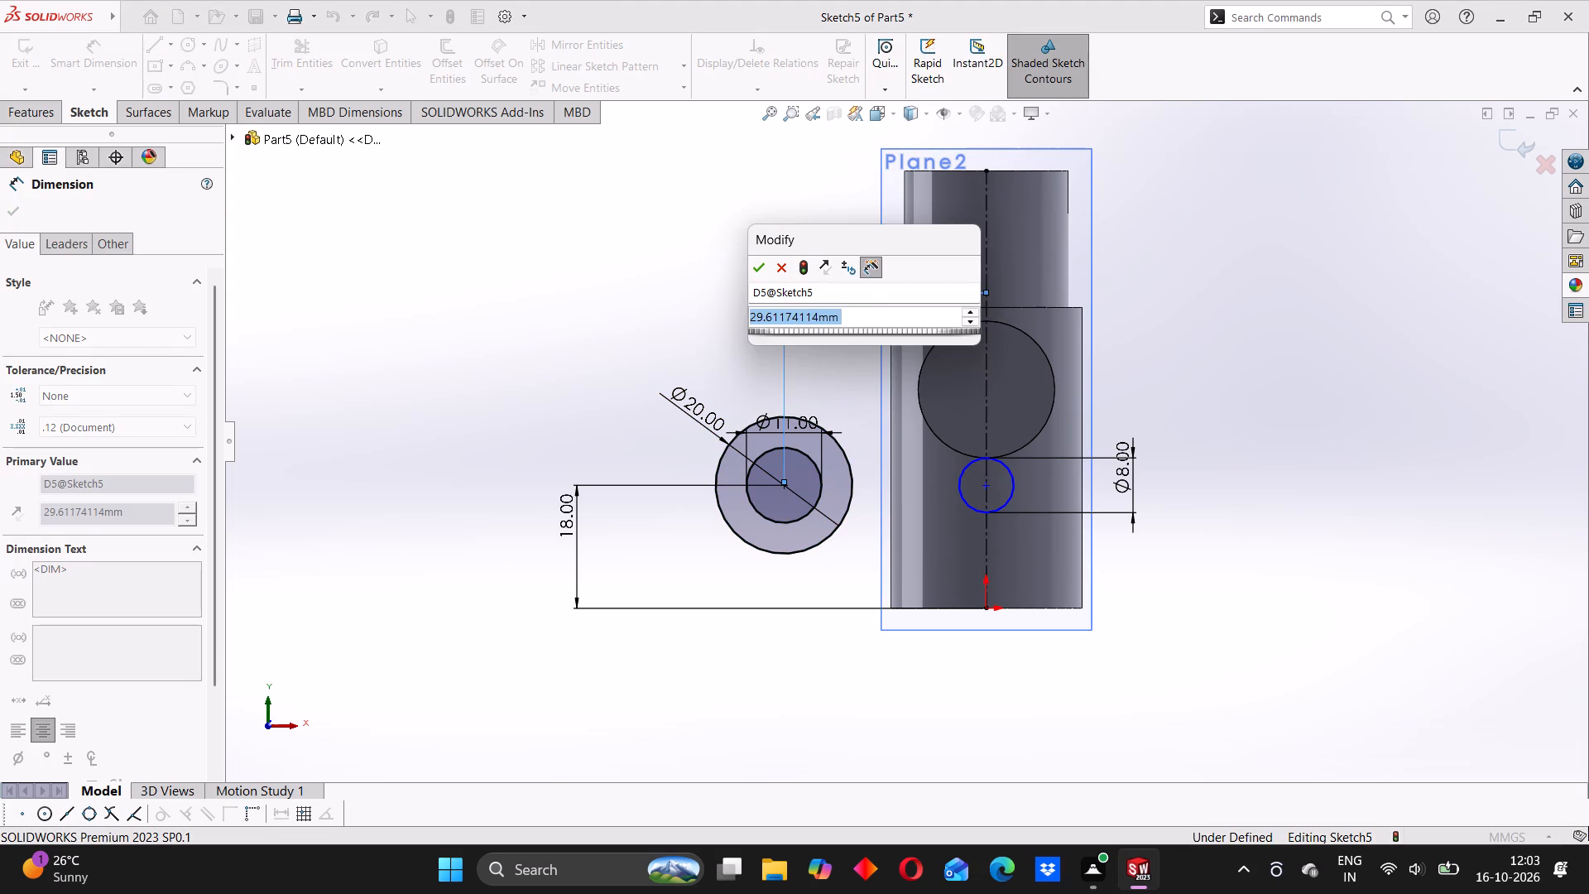
pyautogui.write('45')
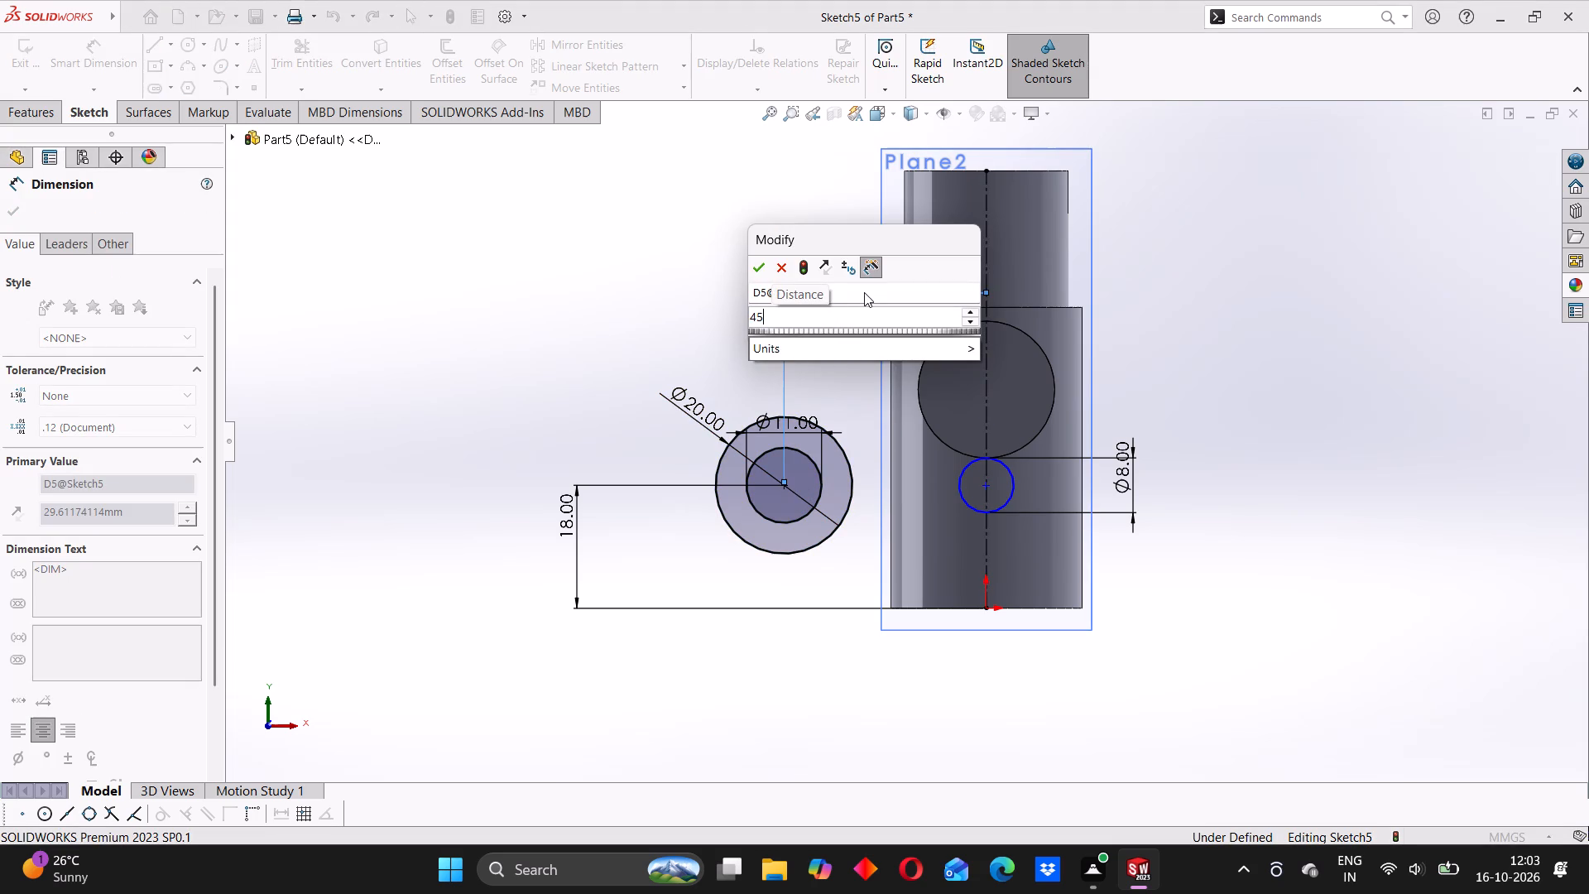
pyautogui.write('/2')
pyautogui.press('Return')
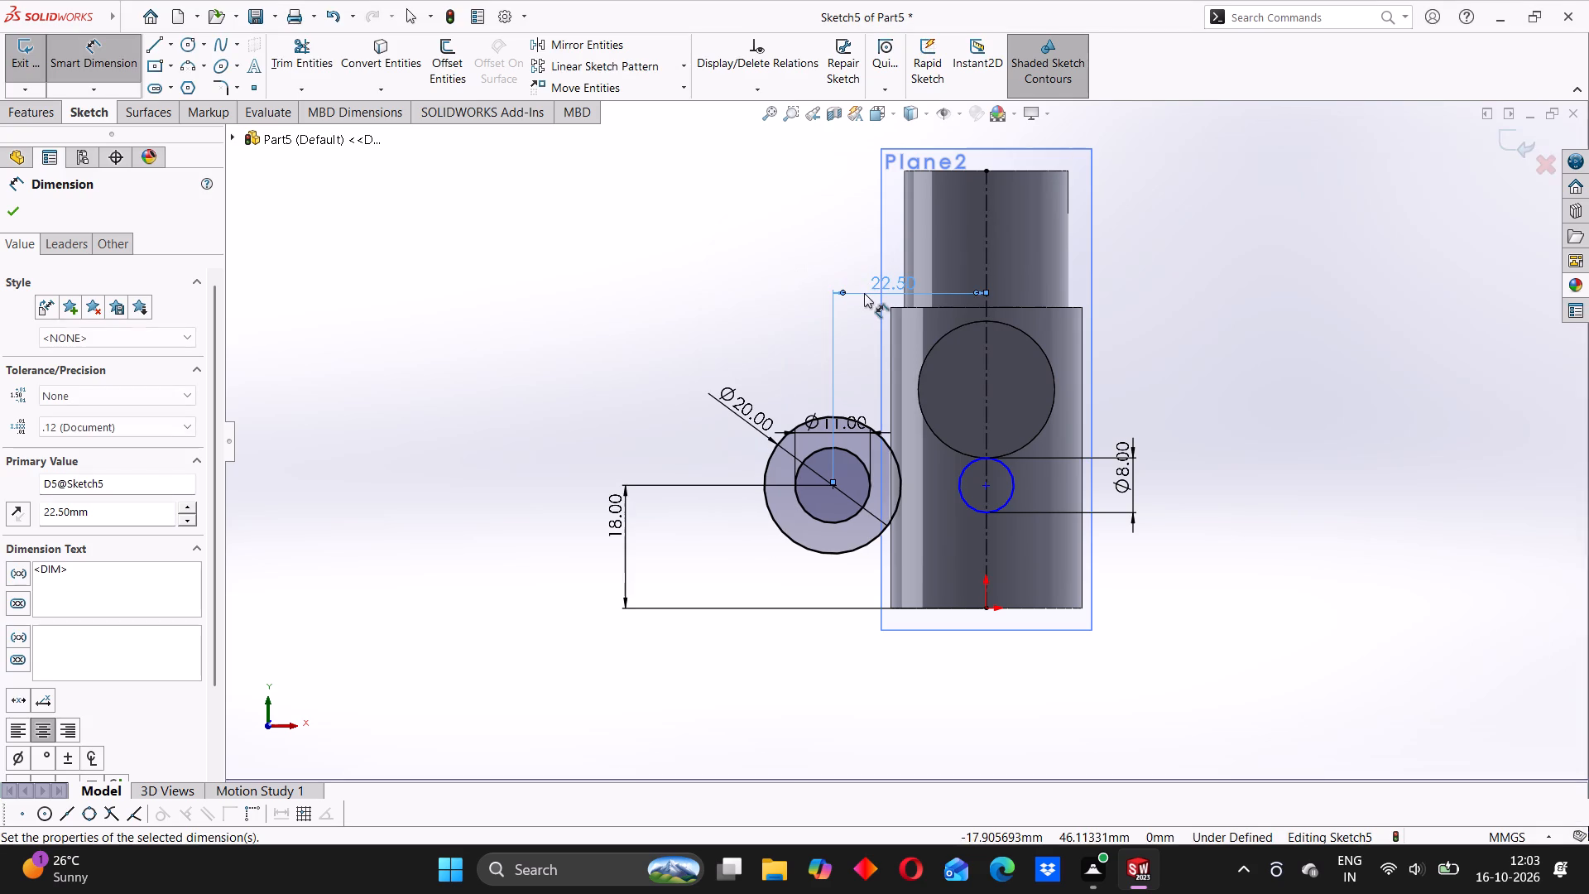
pyautogui.click(694, 344)
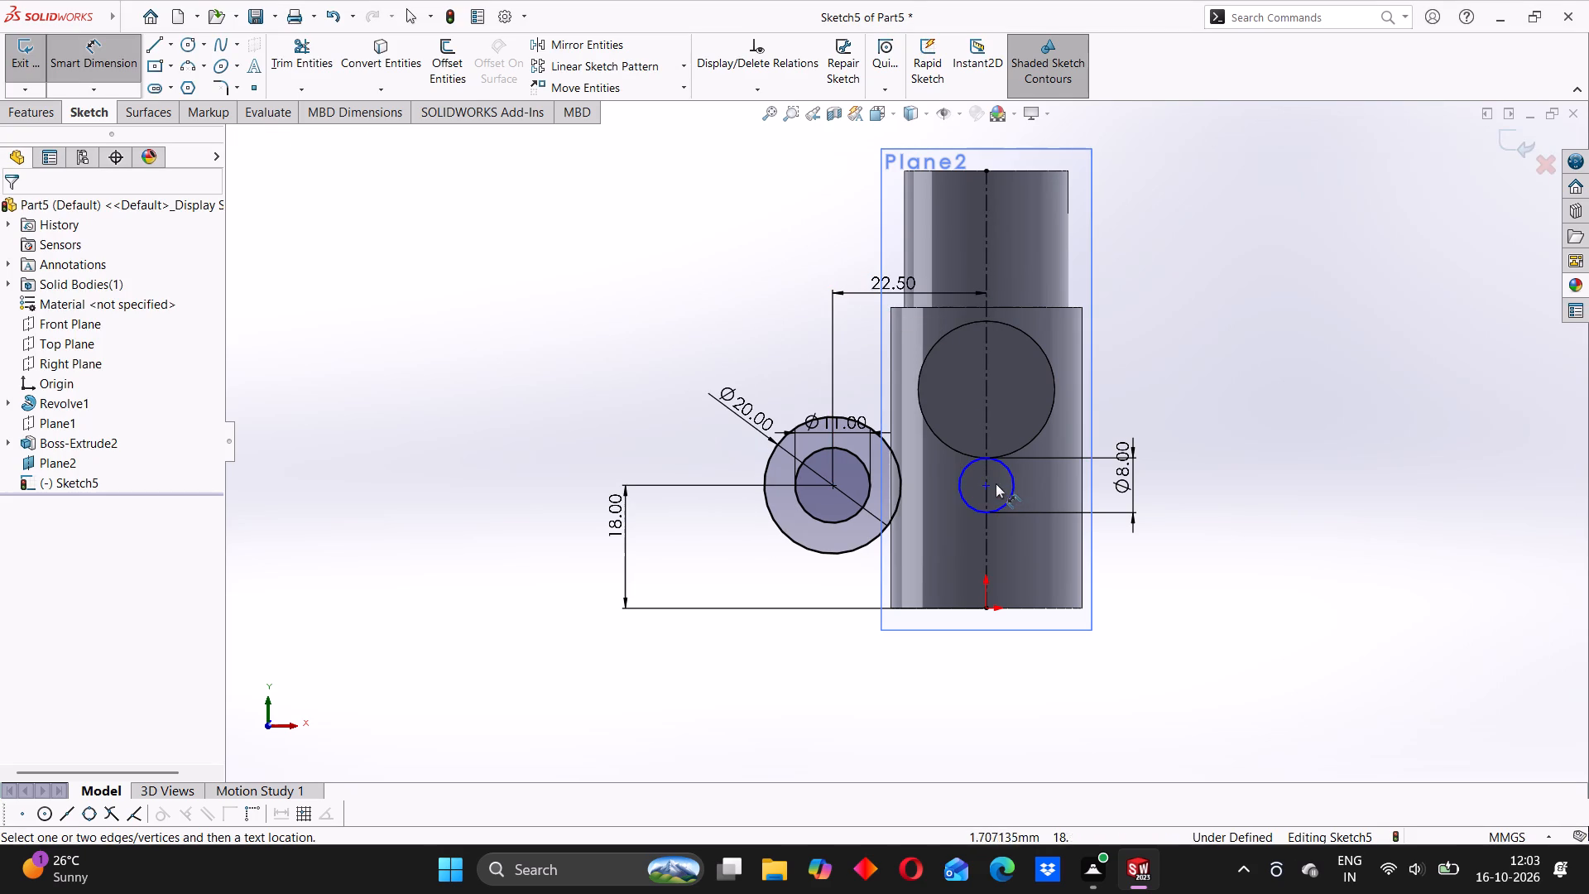
# Dimension the 8 mm circle's centre 18 mm vertically from the origin and reposition that dimension along the centerline.
pyautogui.click(989, 488)
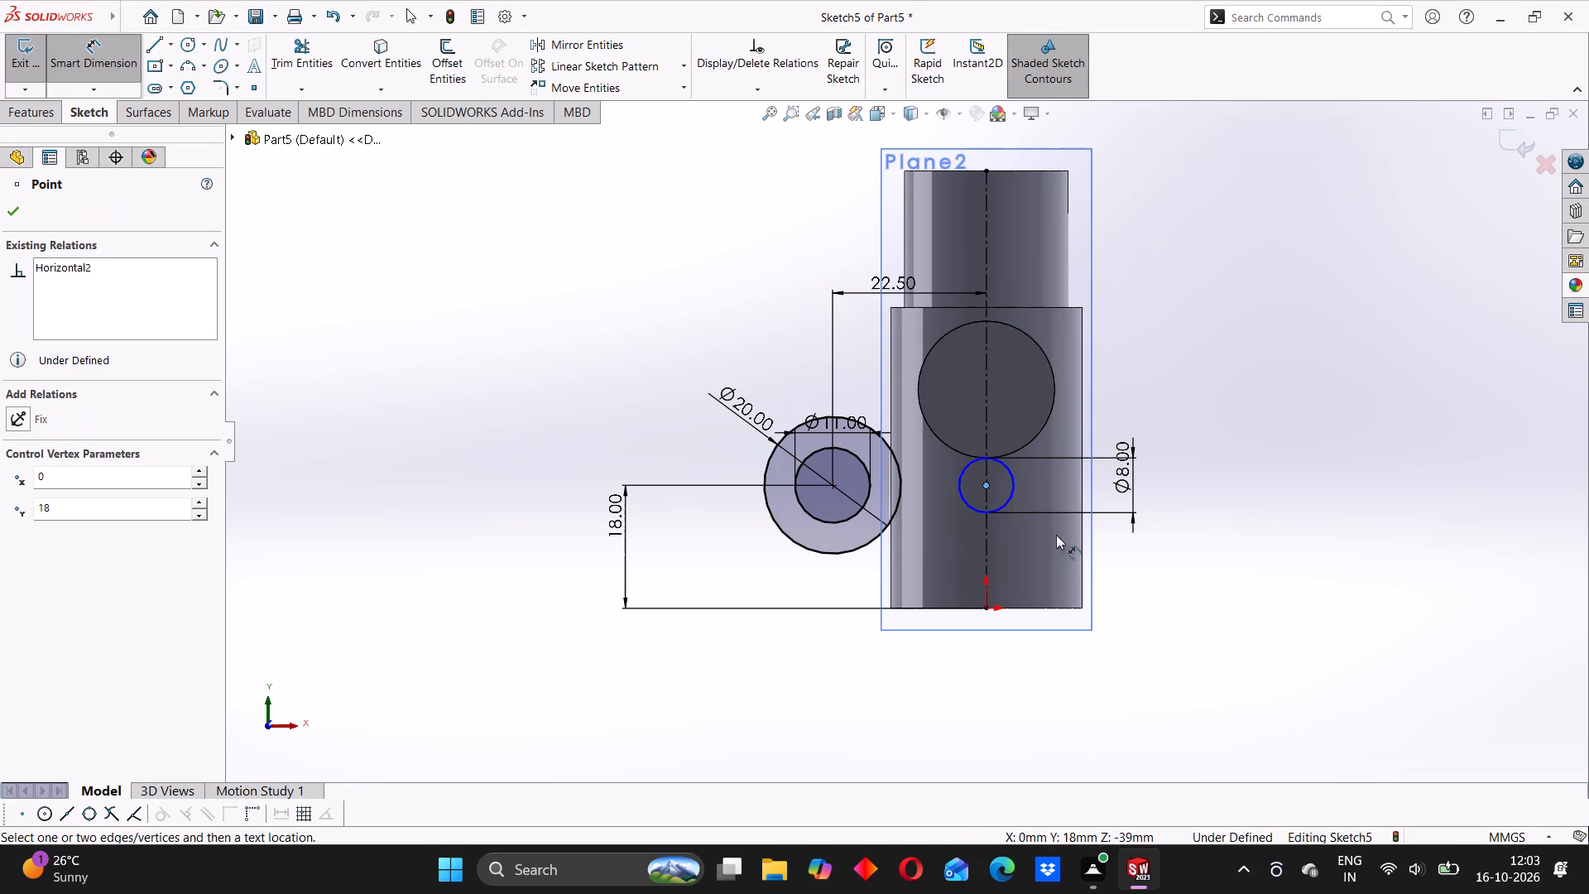
pyautogui.click(987, 609)
pyautogui.click(1198, 543)
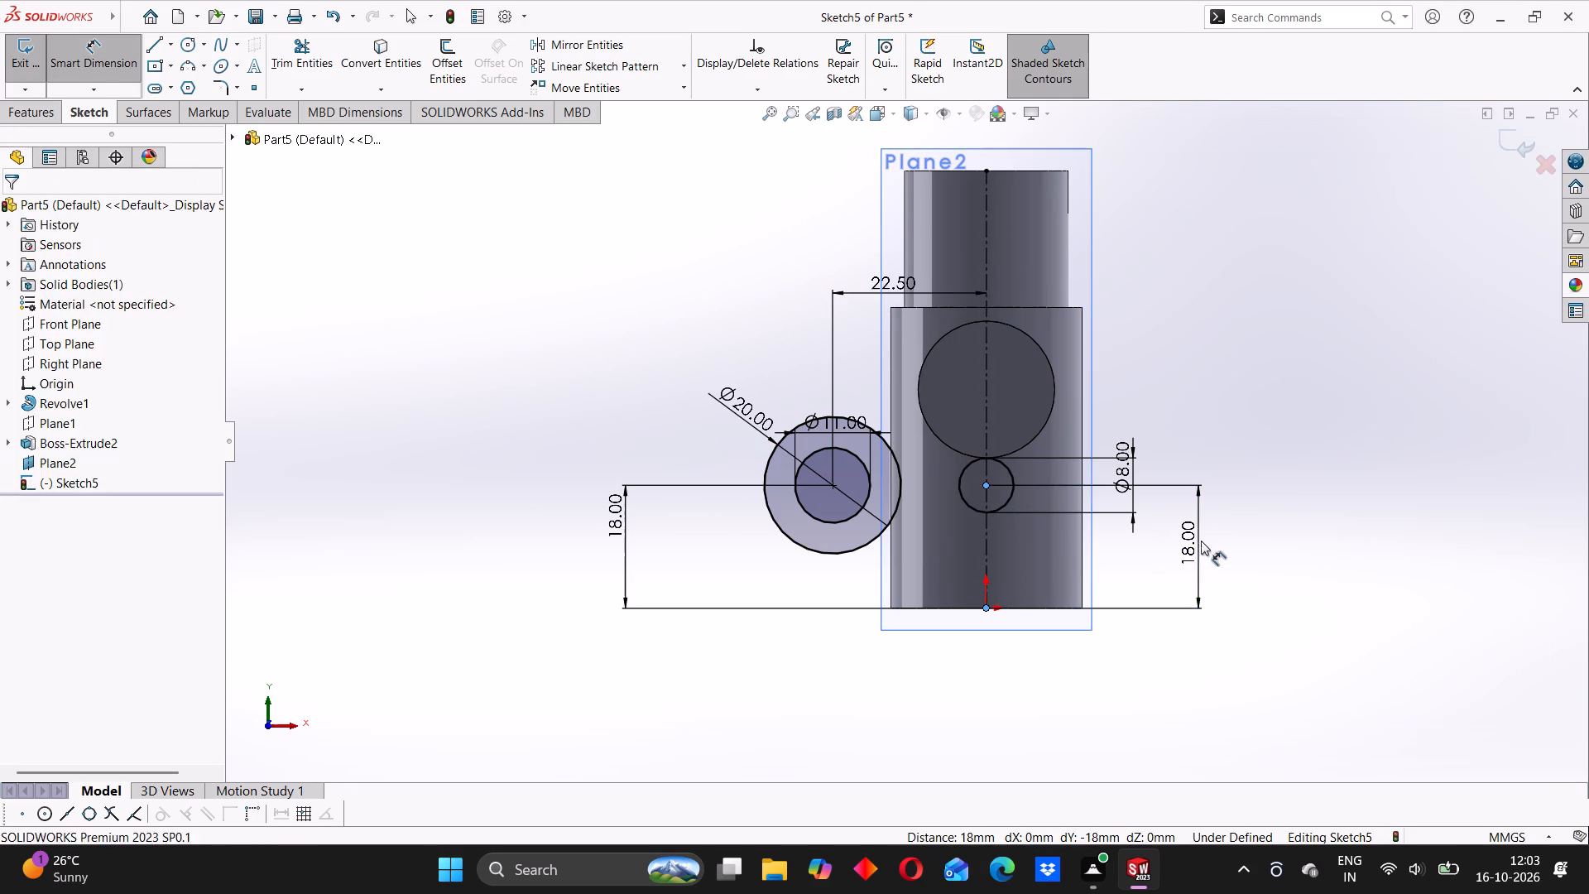
pyautogui.click(1102, 515)
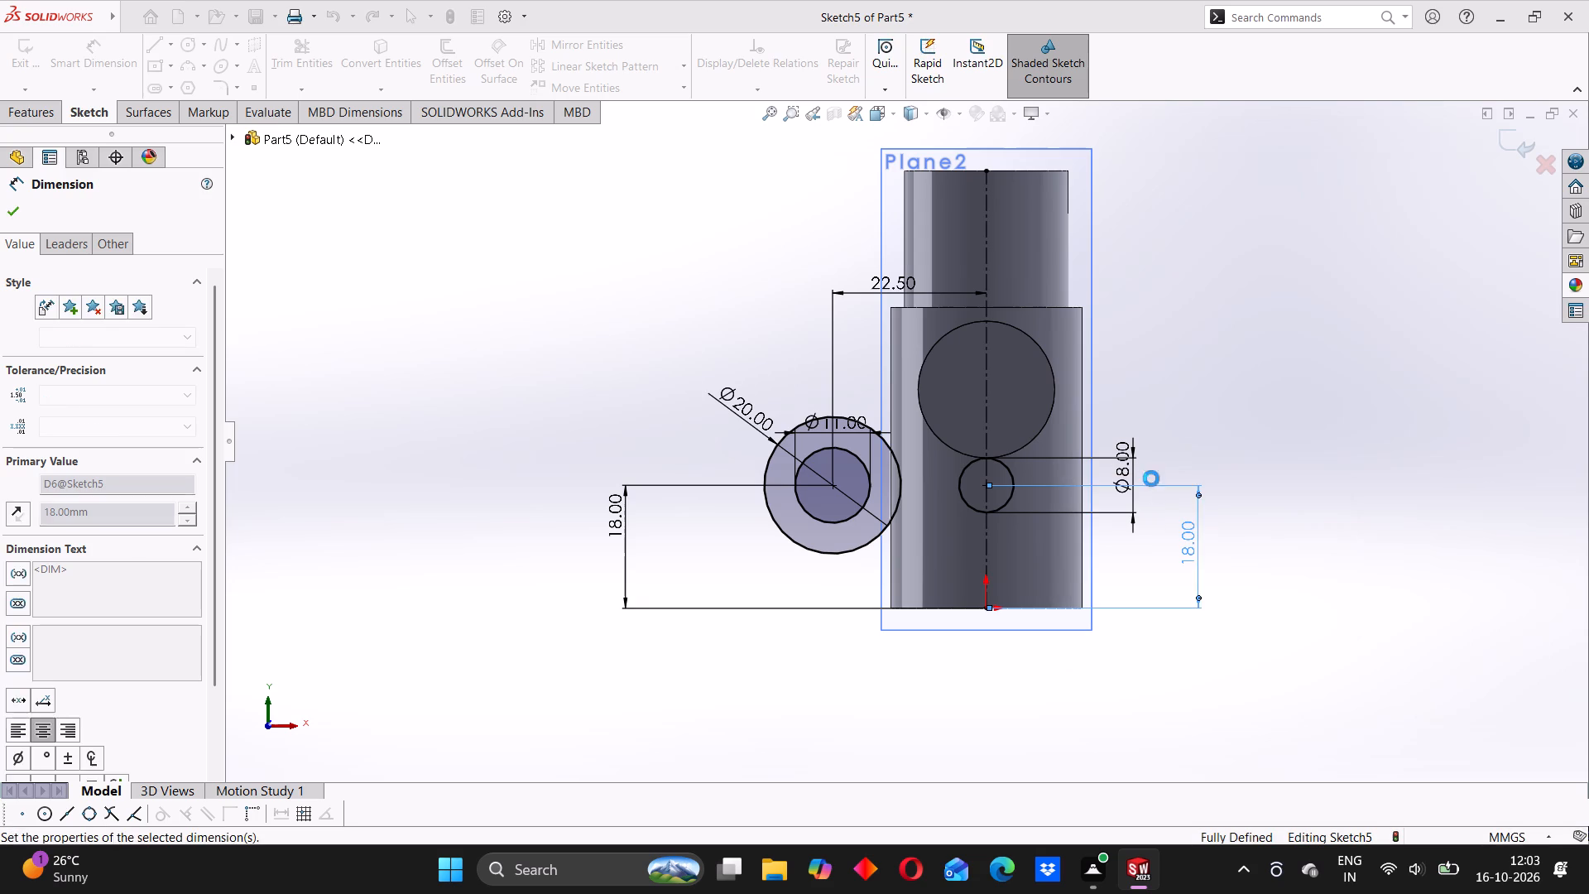
pyautogui.click(1193, 377)
pyautogui.scroll(2, 1211, 463)
pyautogui.moveTo(1103, 507); pyautogui.dragTo(1069, 531)
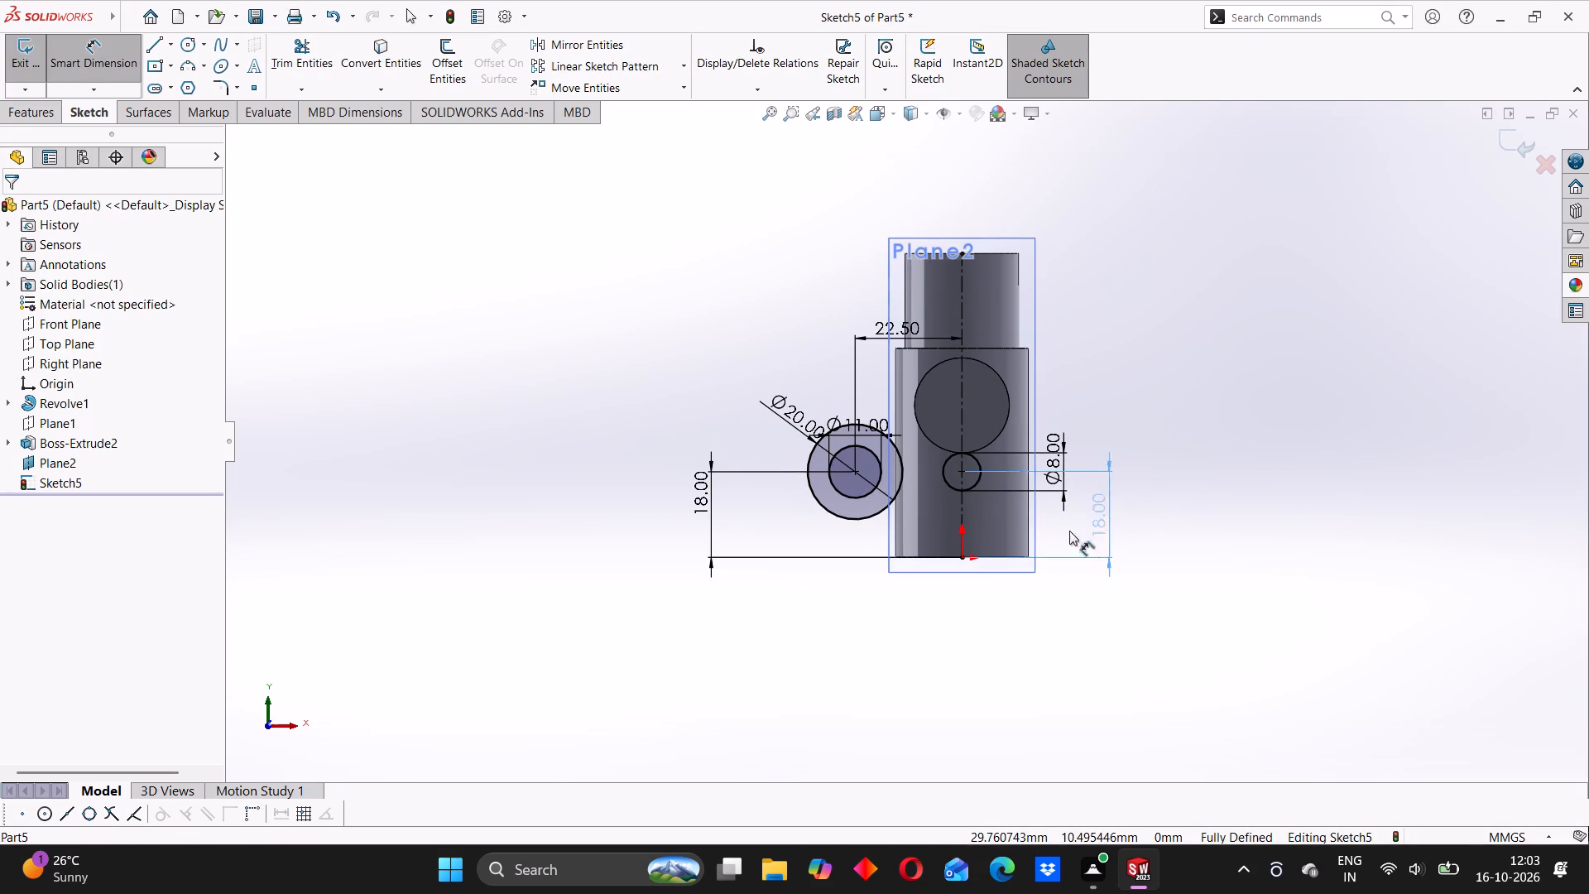
pyautogui.moveTo(1069, 531); pyautogui.dragTo(955, 544)
pyautogui.click(638, 363)
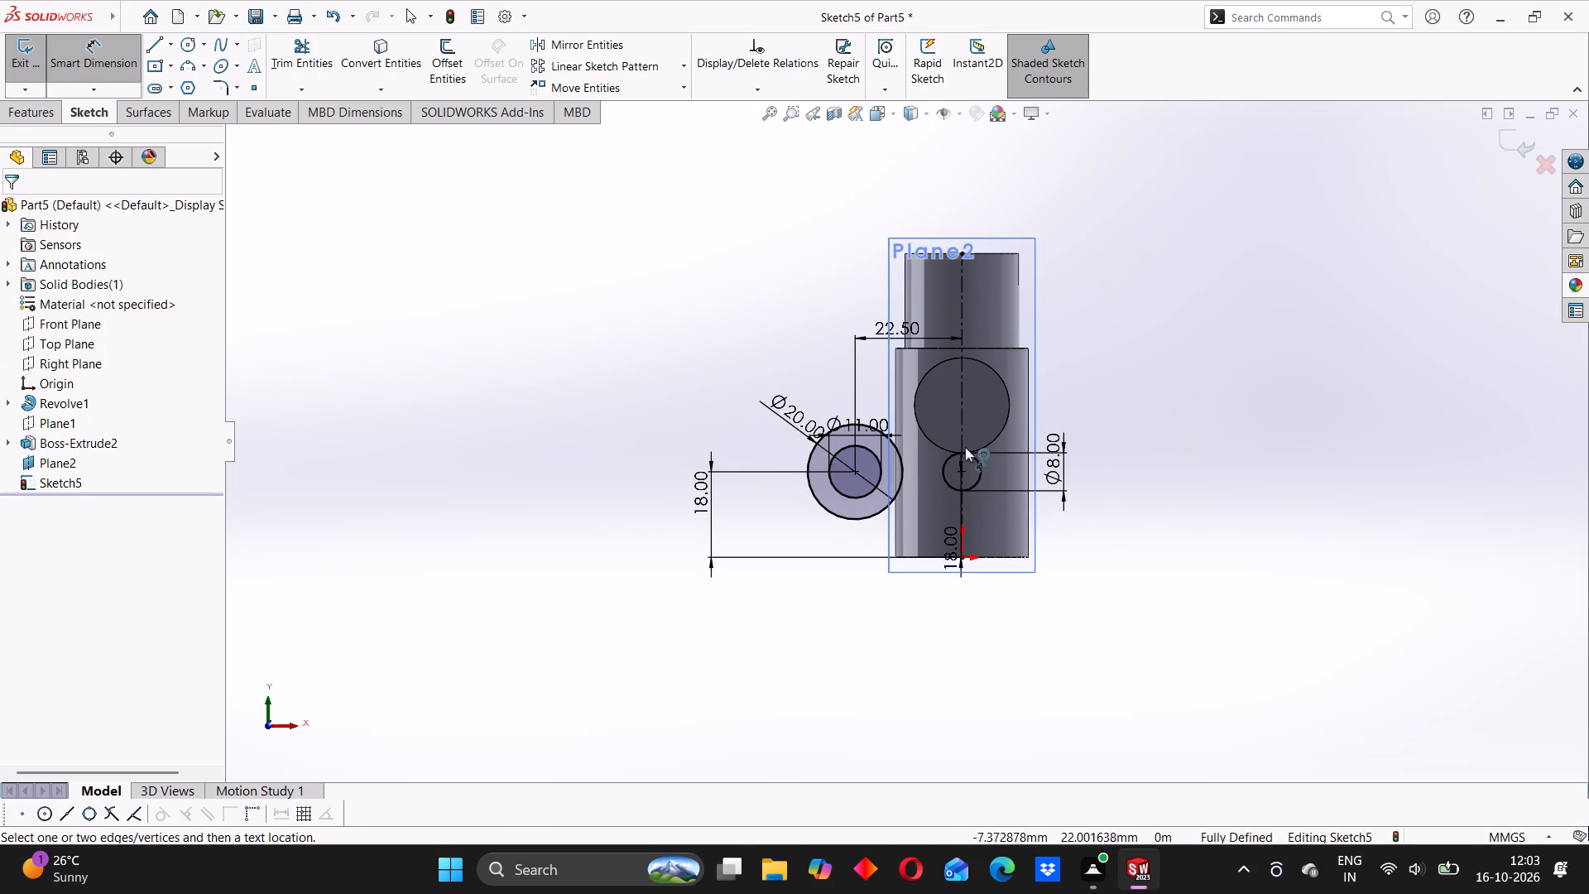
# Mirror the 20 mm and 11 mm concentric circles about the vertical centerline, keeping the originals.
pyautogui.scroll(-4, 1095, 334)
pyautogui.scroll(3, 1060, 360)
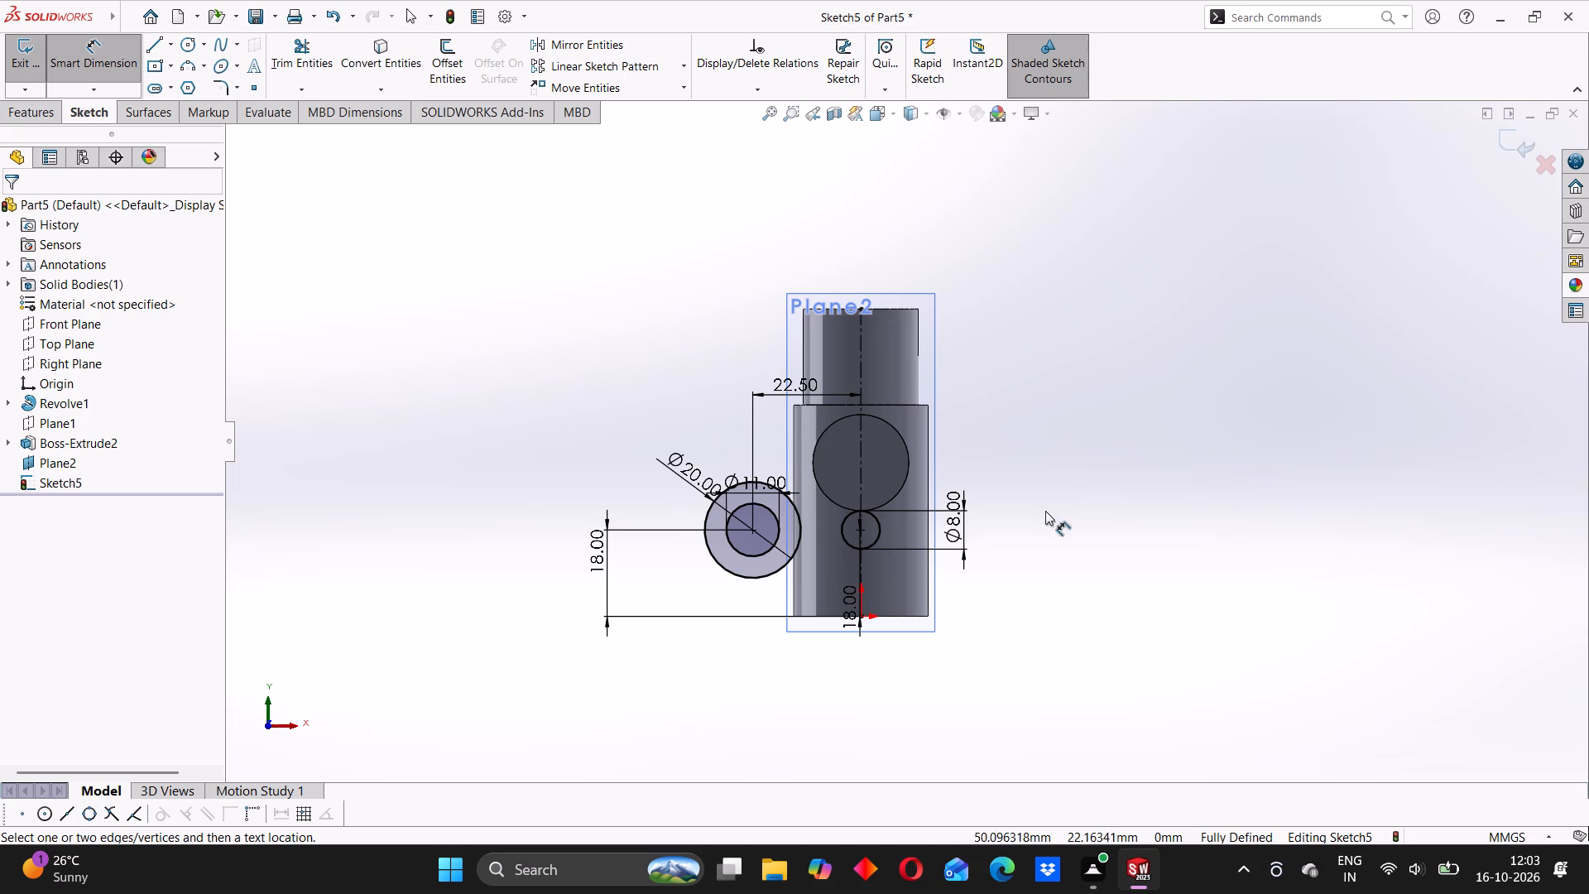
pyautogui.click(546, 41)
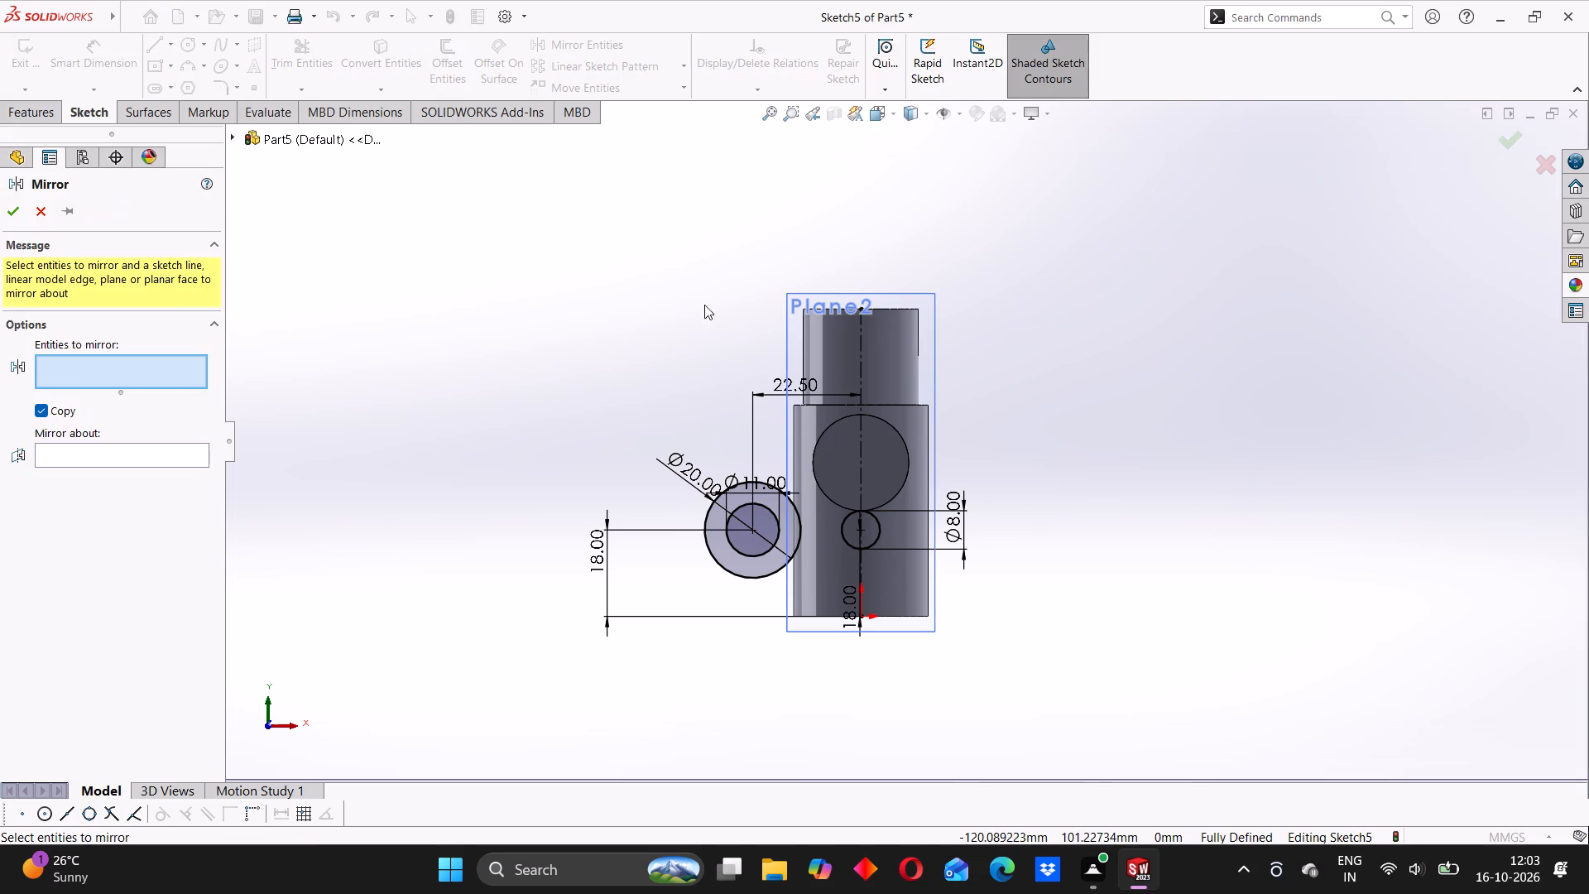
pyautogui.click(707, 514)
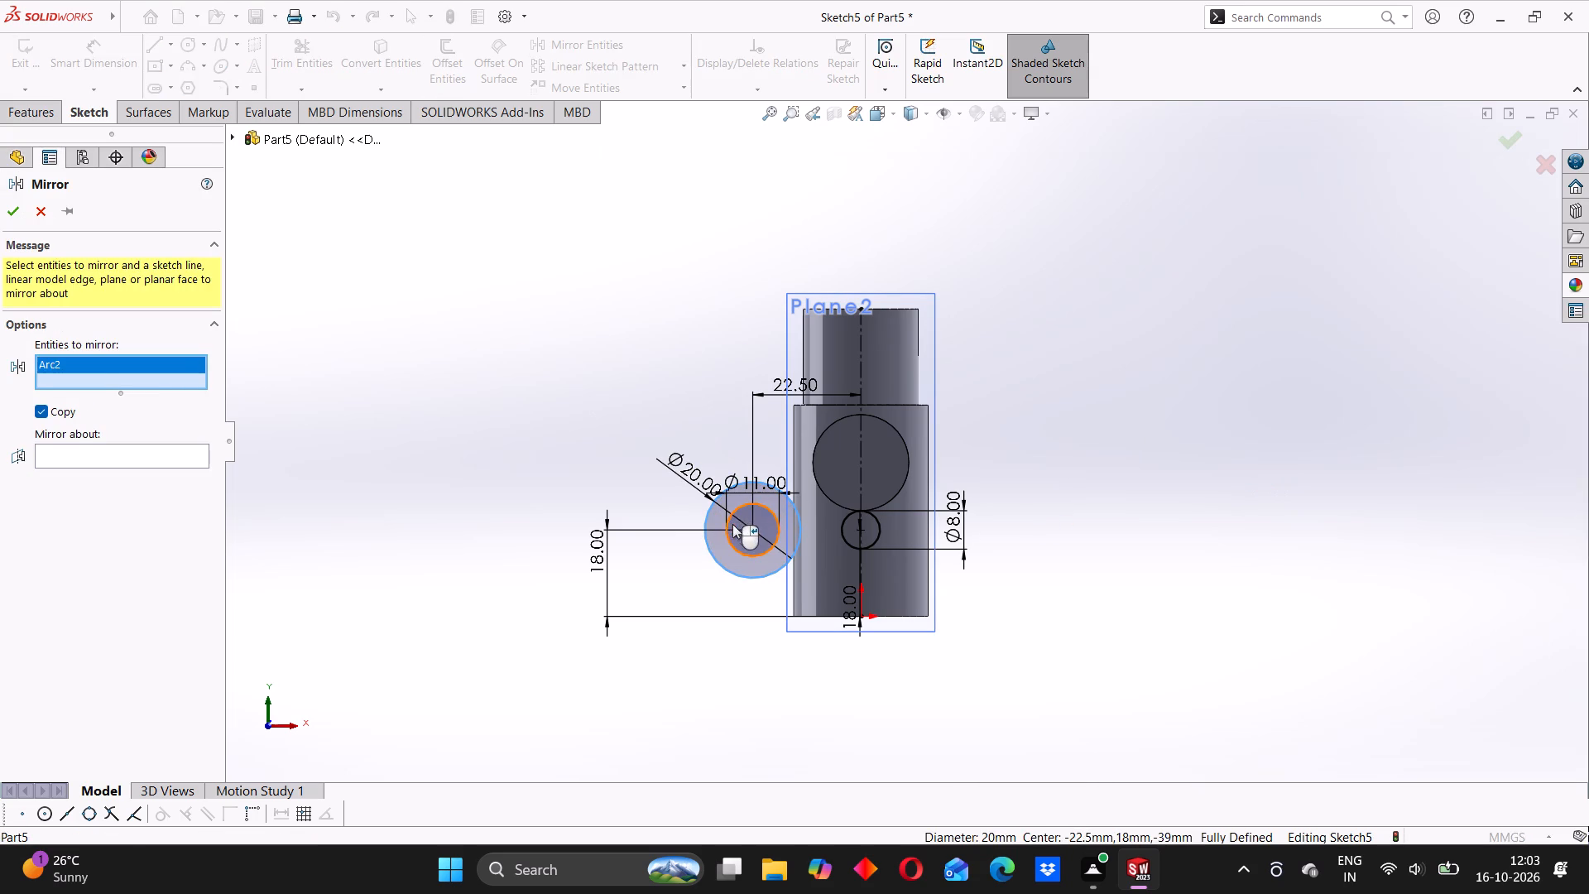
pyautogui.click(732, 524)
pyautogui.click(167, 470)
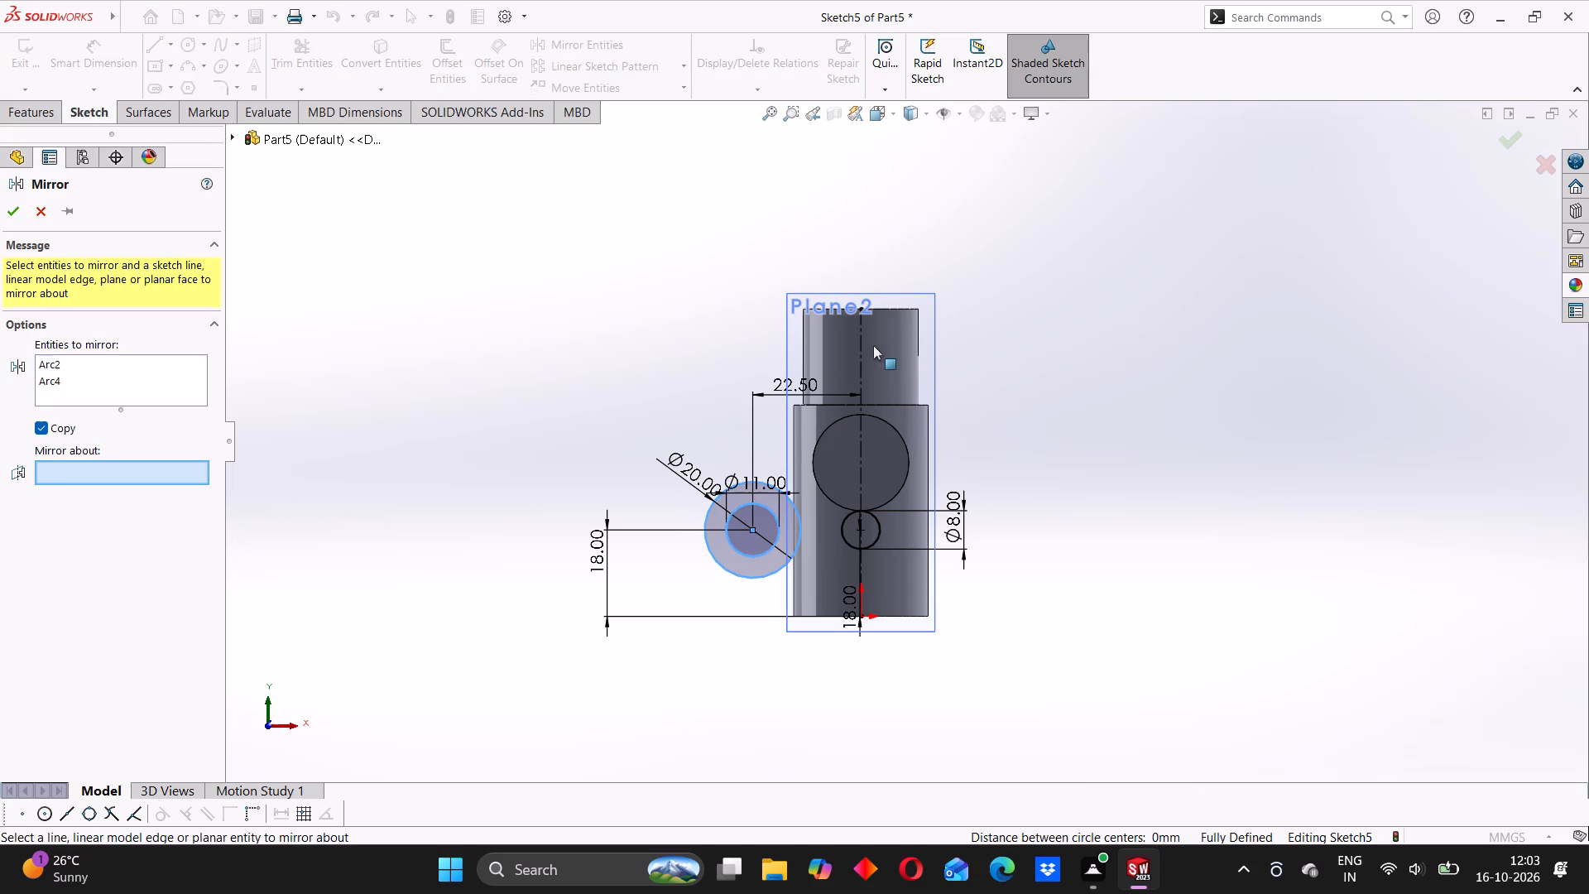
pyautogui.click(869, 355)
pyautogui.click(863, 359)
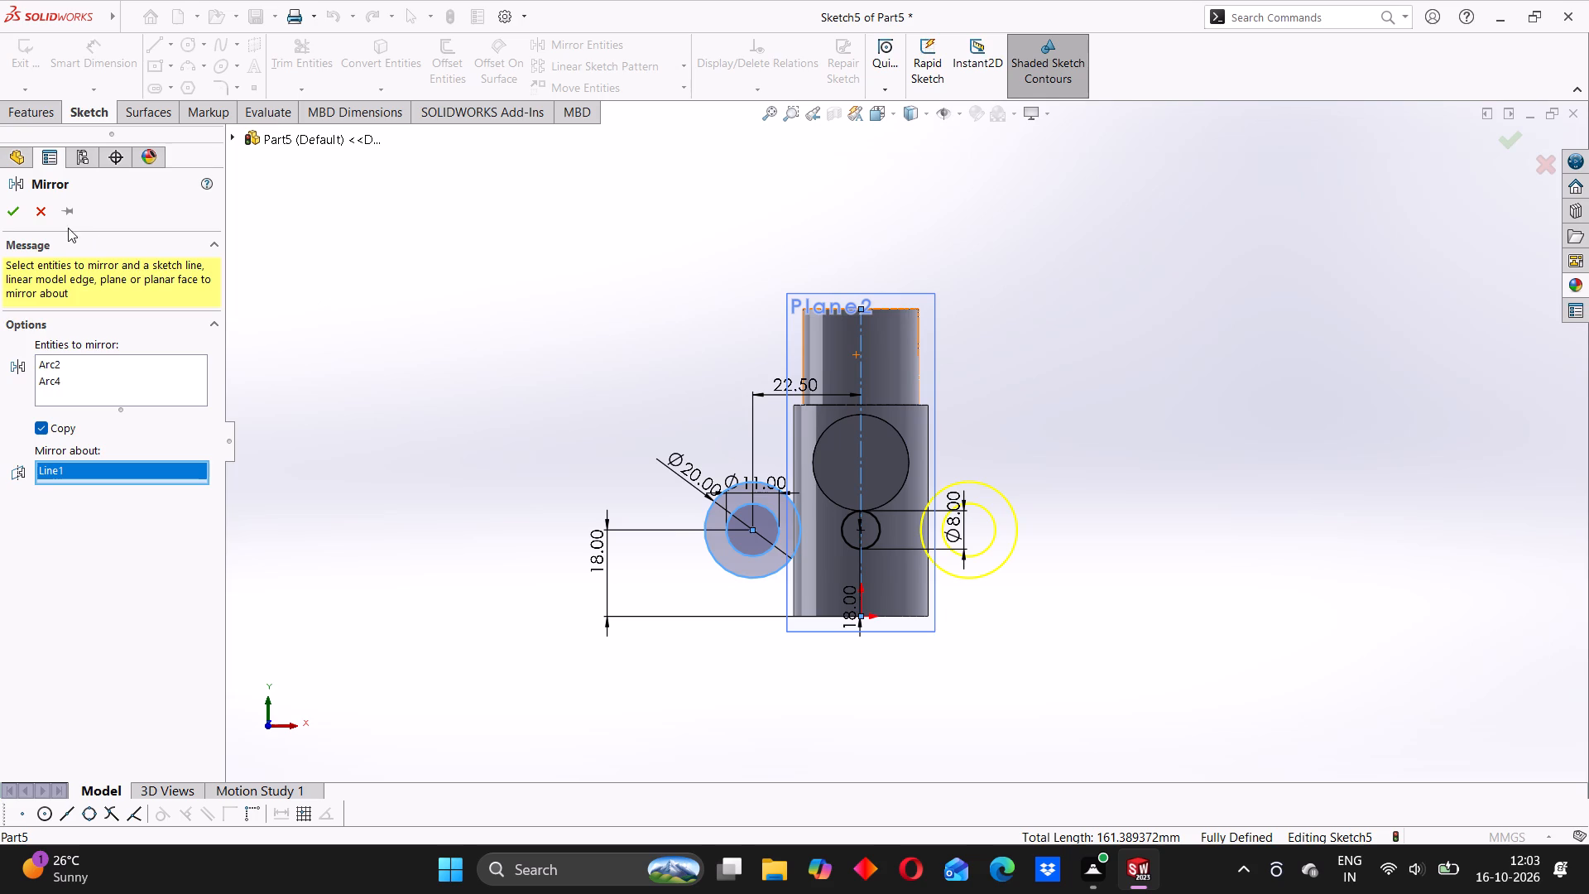
pyautogui.click(5, 209)
# Draw a three-point arc bulging upward between the tops of the two 20 mm circles, radius about 125.5 mm.
pyautogui.click(186, 61)
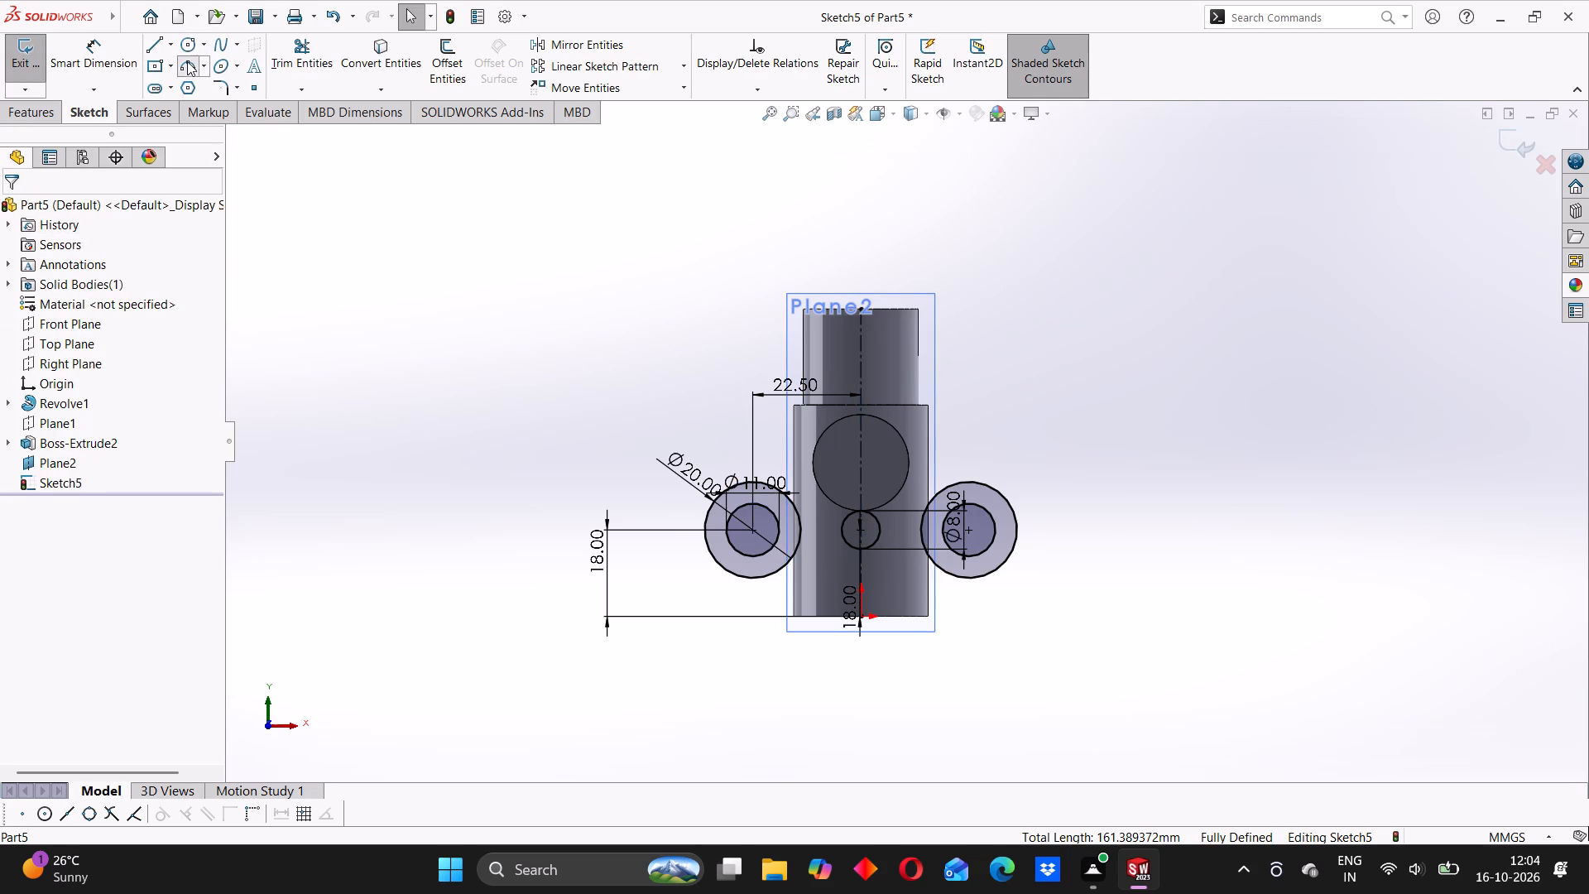
pyautogui.scroll(-8, 755, 483)
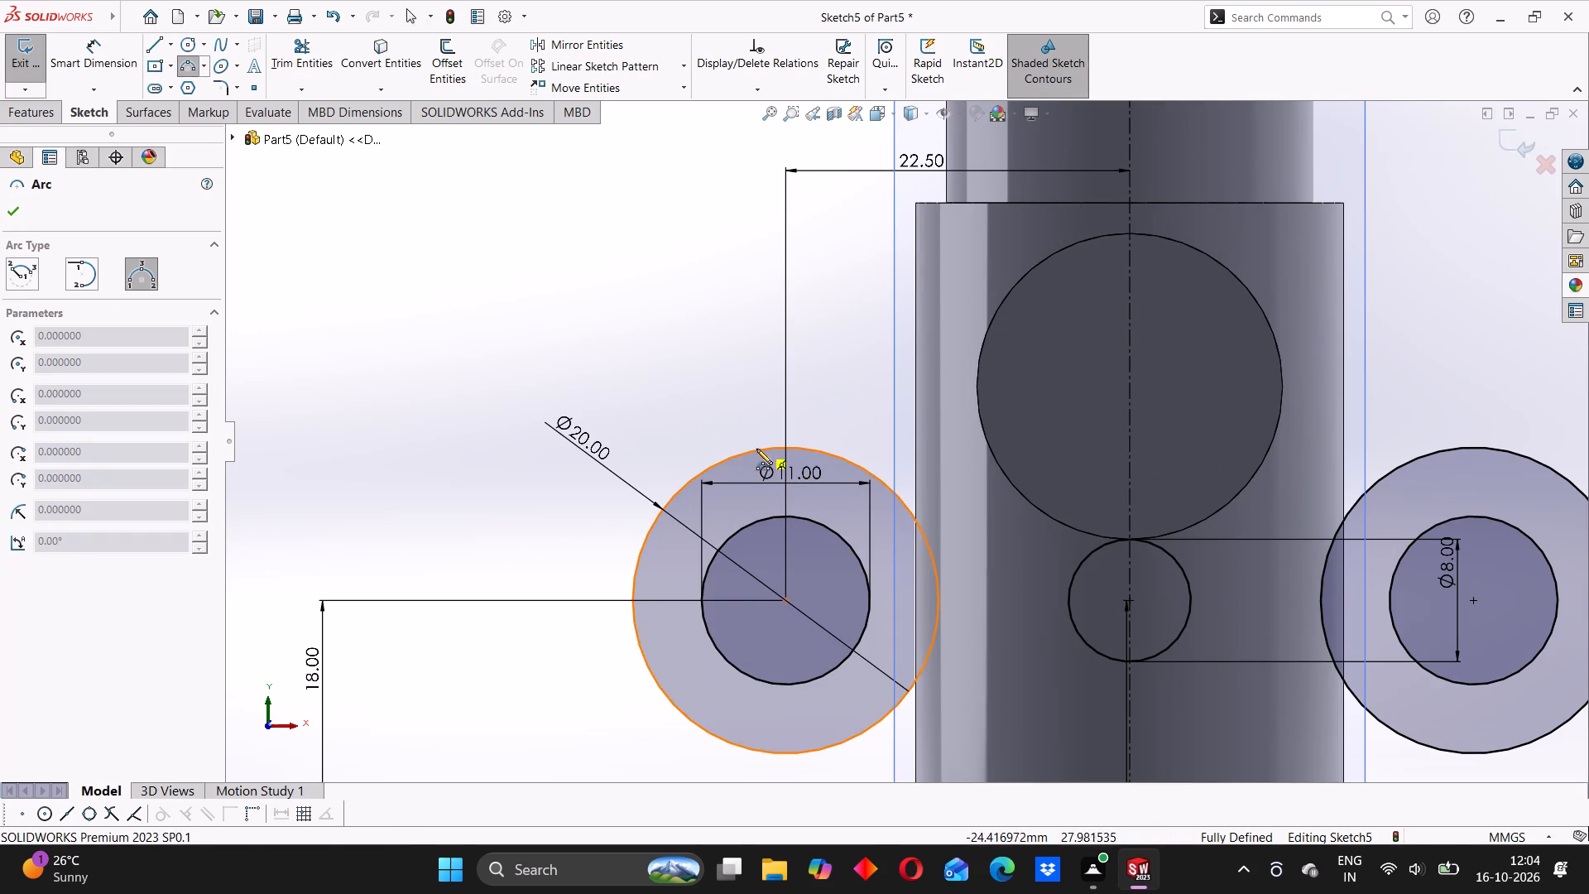
pyautogui.click(756, 449)
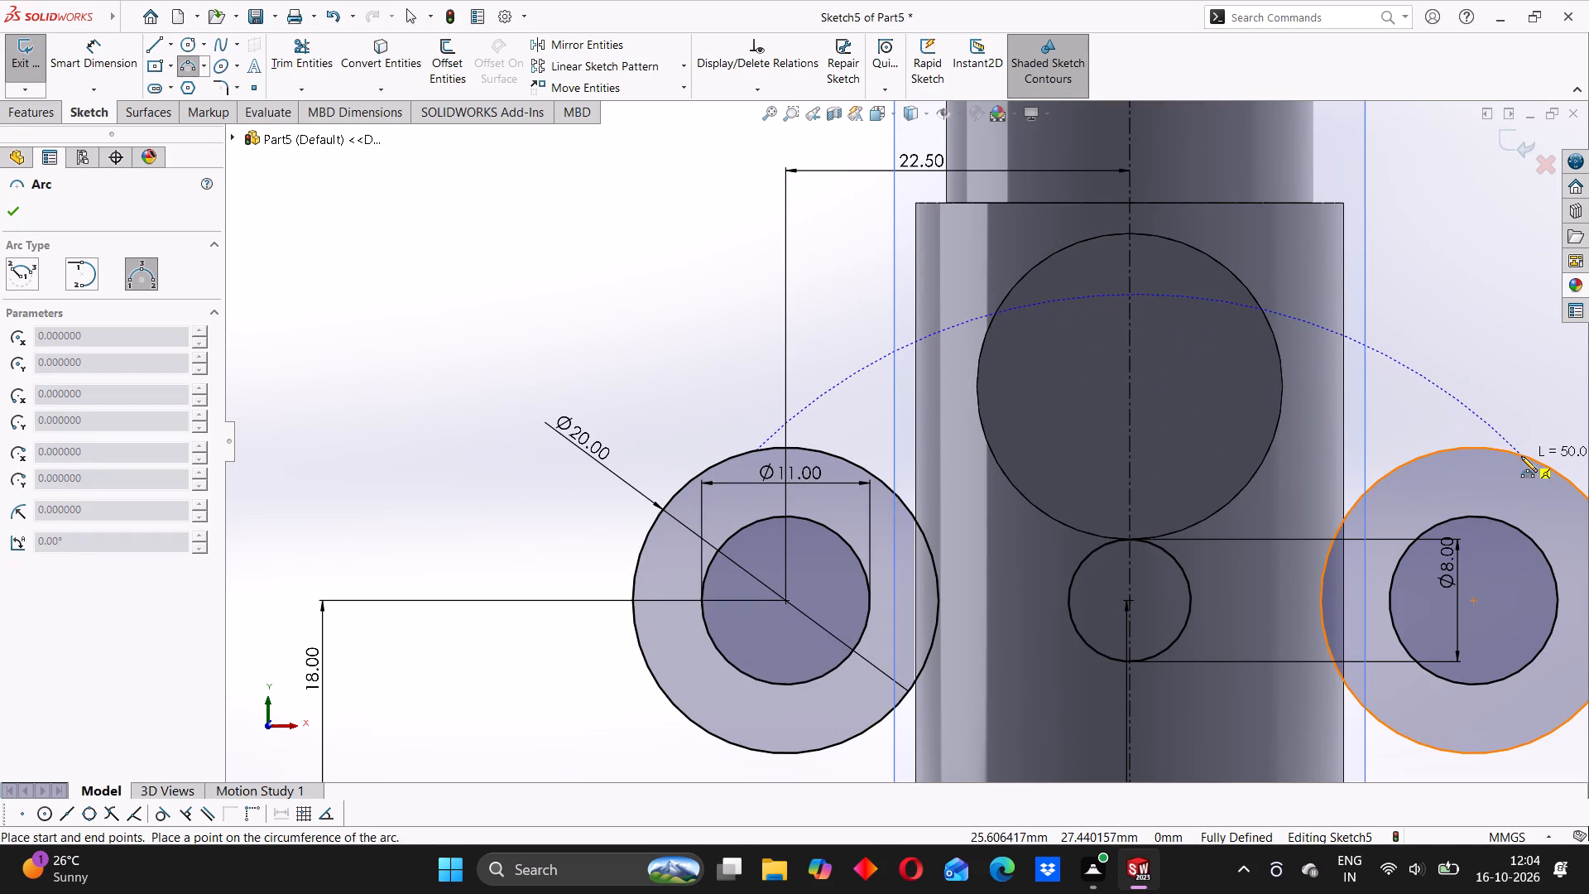
pyautogui.click(1527, 456)
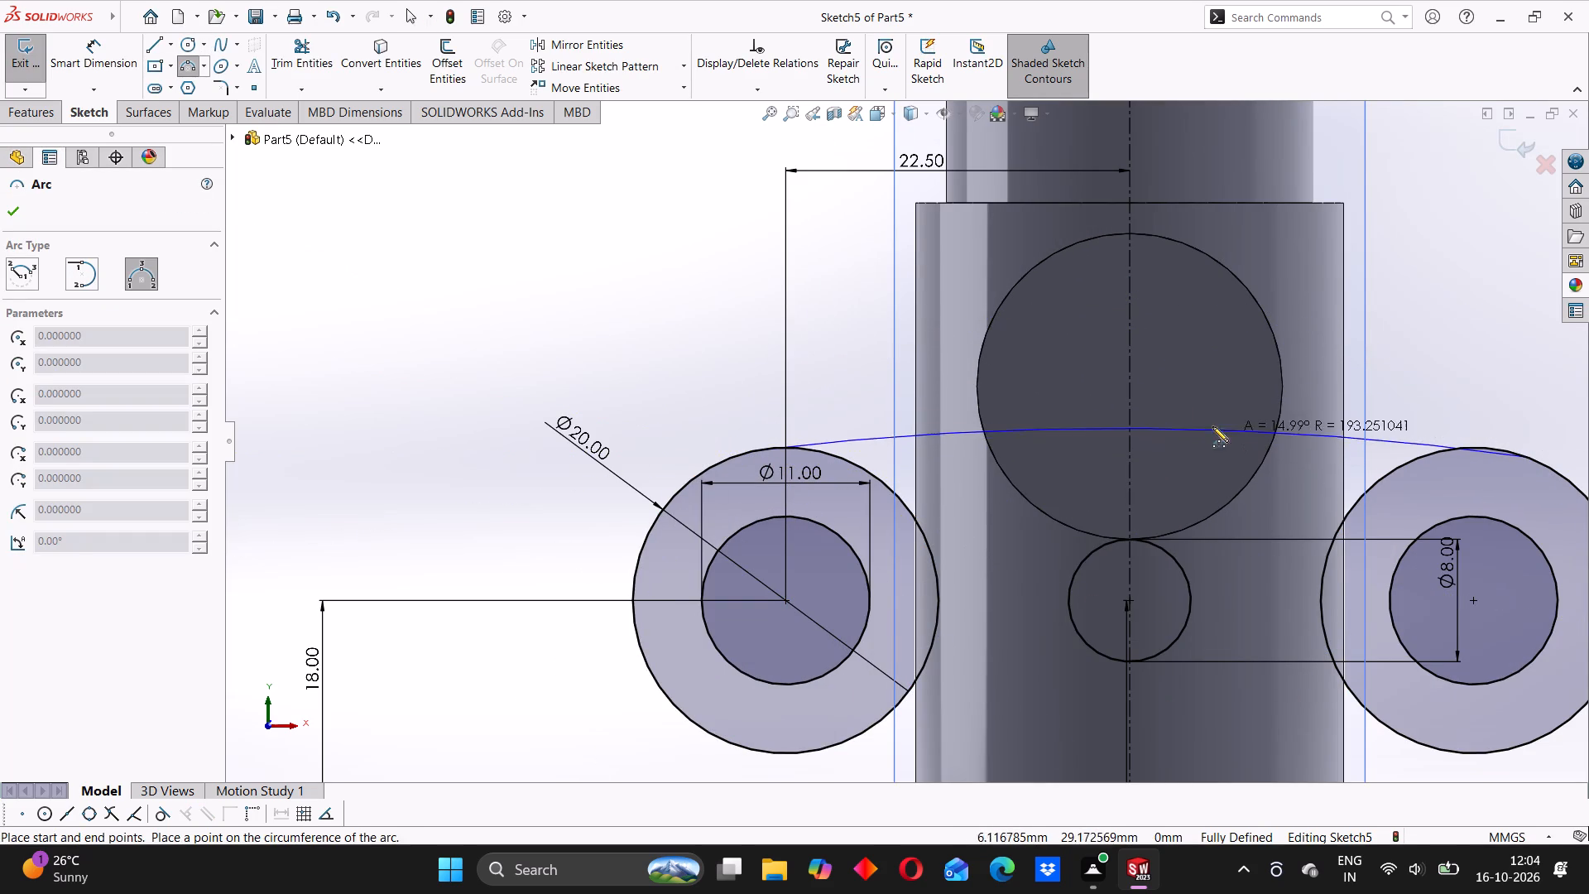
pyautogui.click(1186, 416)
# Draw a three-point arc bulging downward between the bottoms of the two 20 mm circles, radius about 117 mm.
pyautogui.scroll(4, 1129, 467)
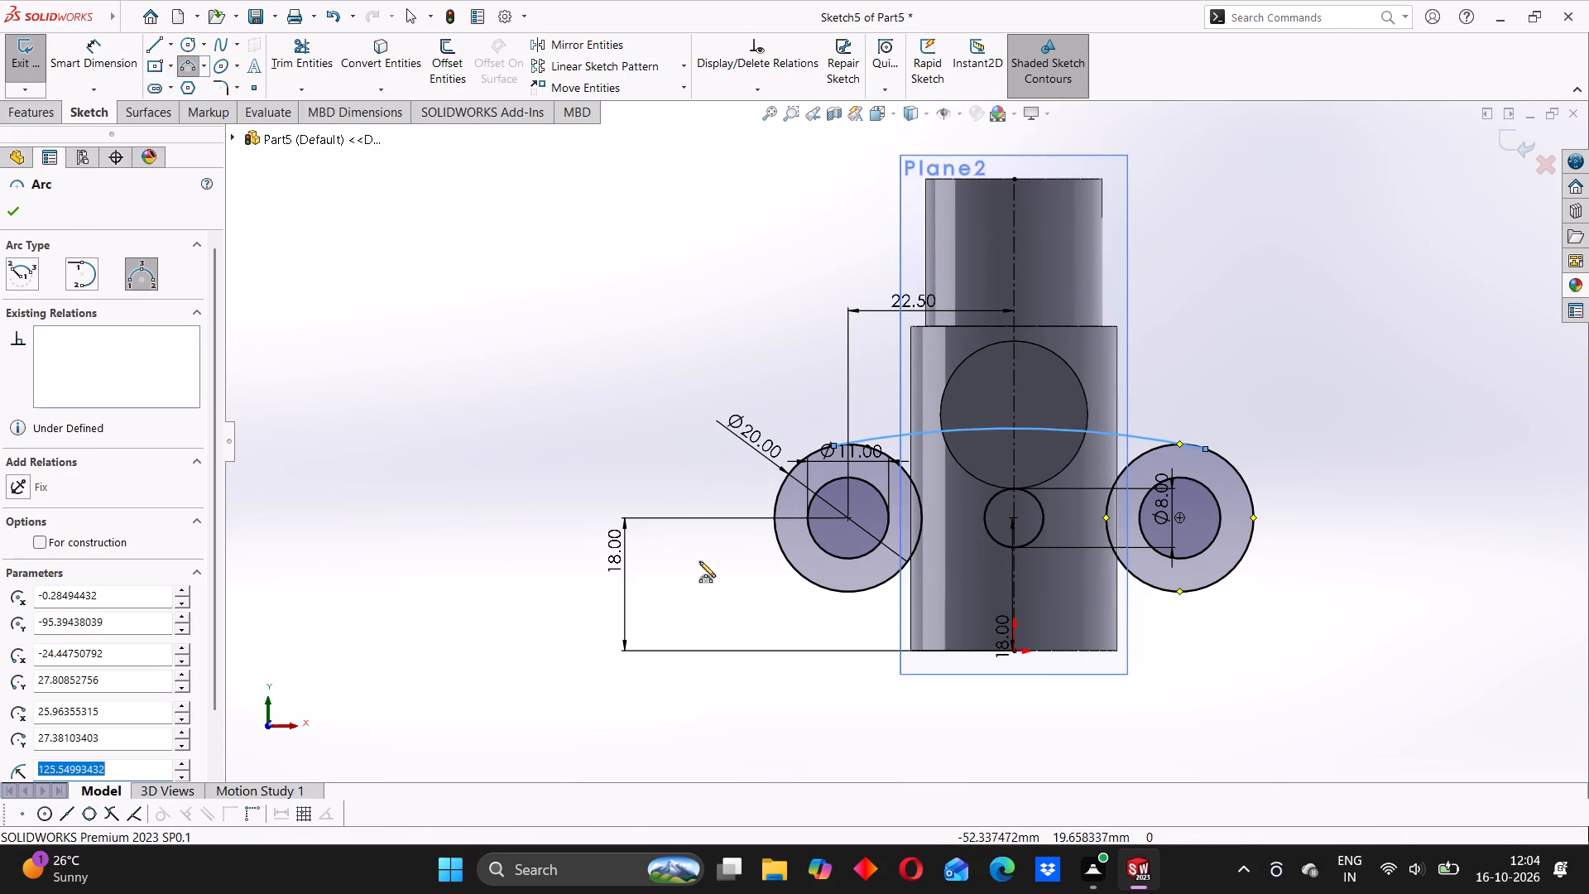
pyautogui.click(836, 592)
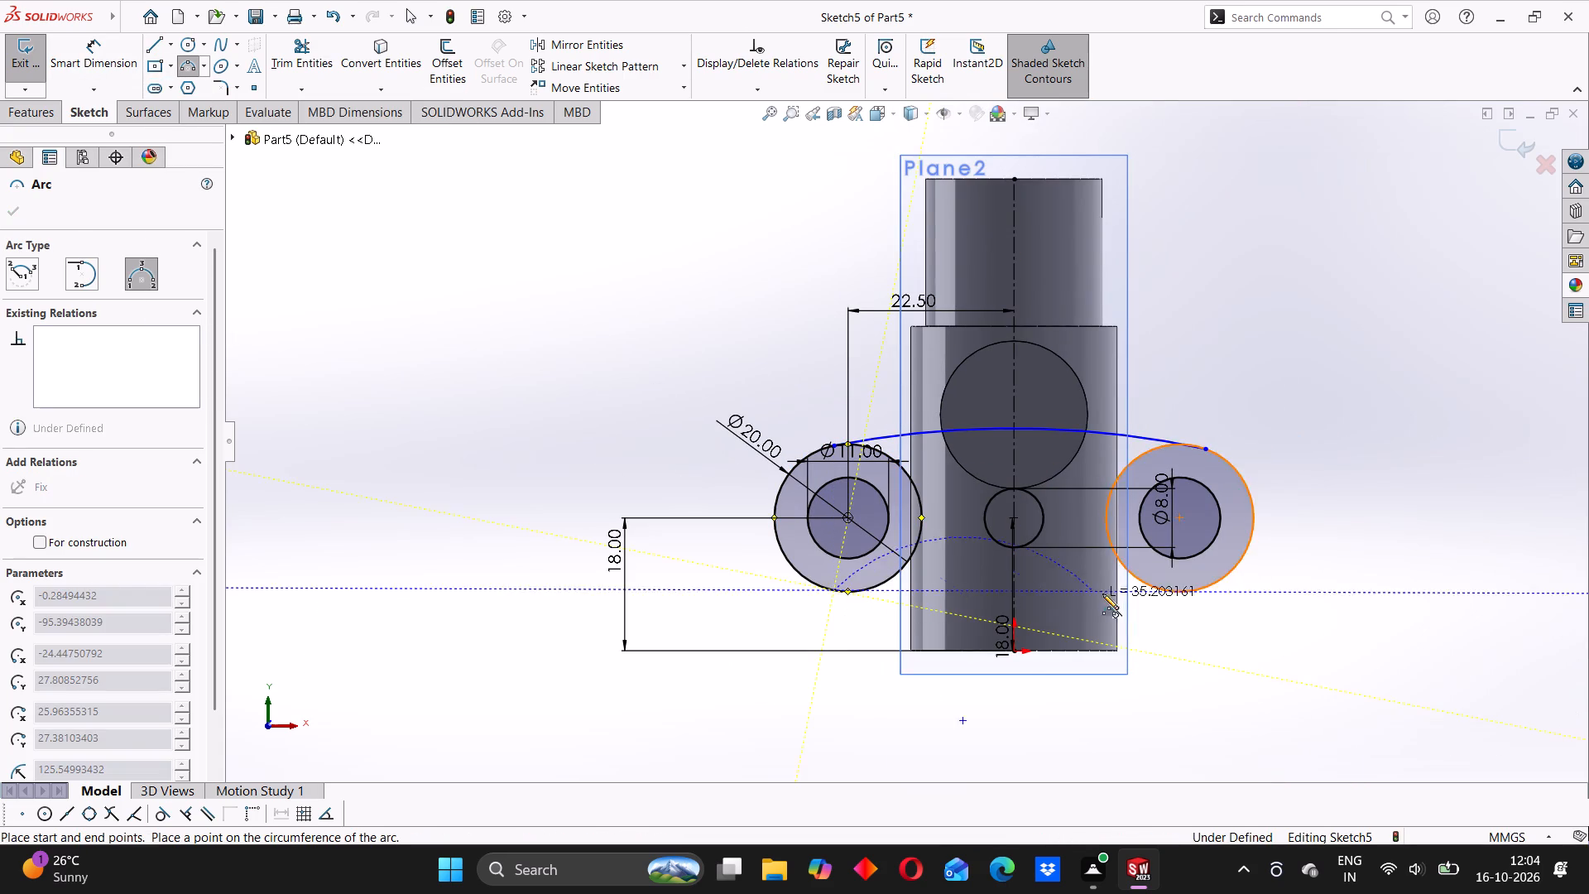
pyautogui.click(1197, 589)
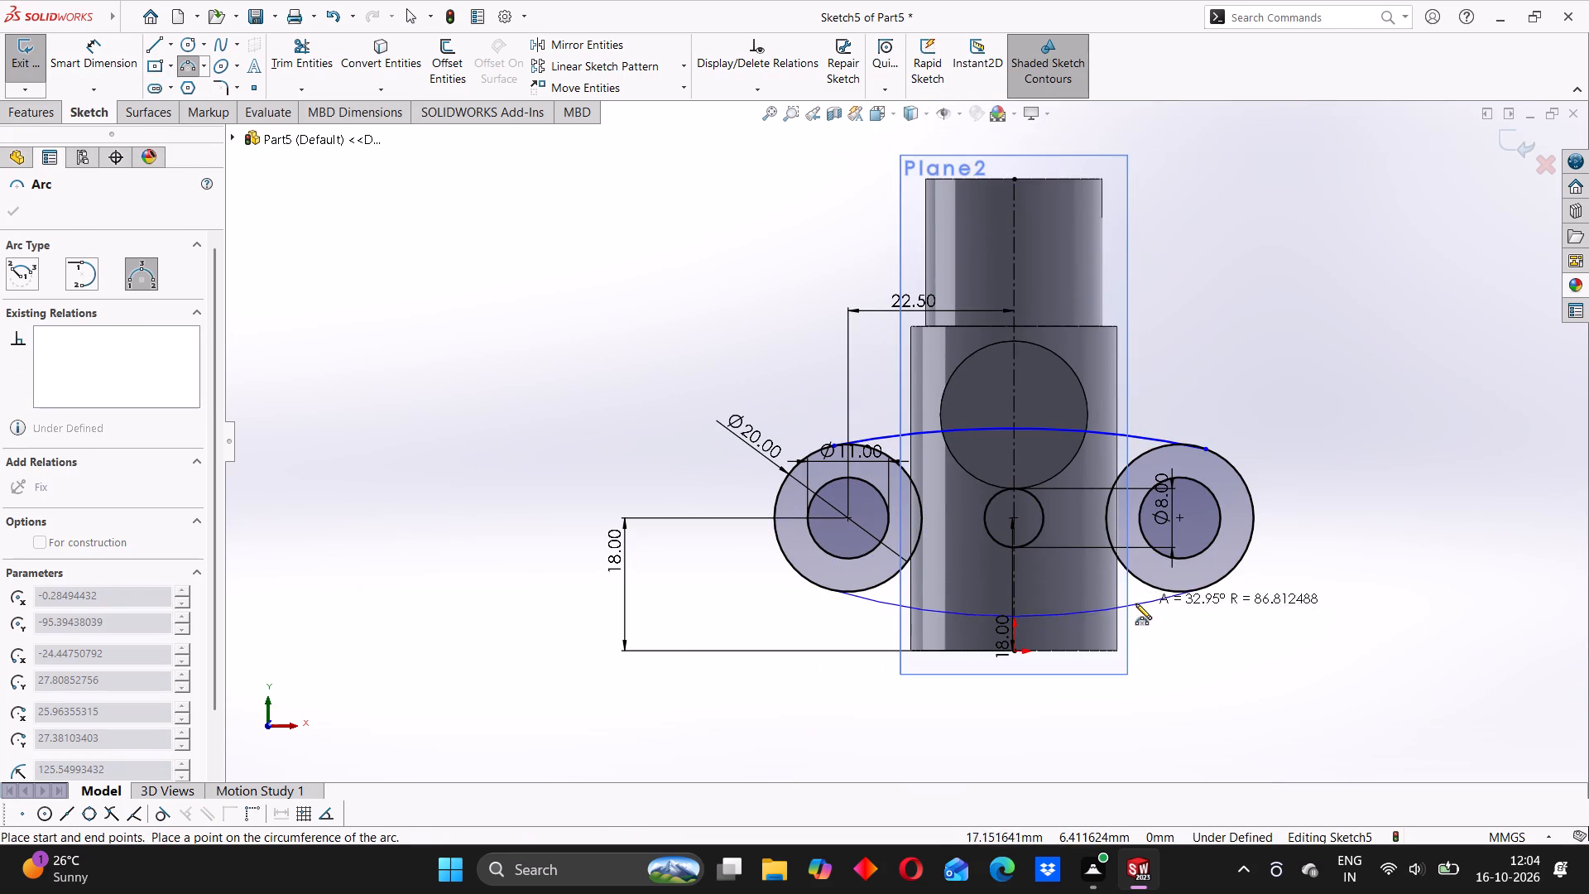
pyautogui.click(1107, 604)
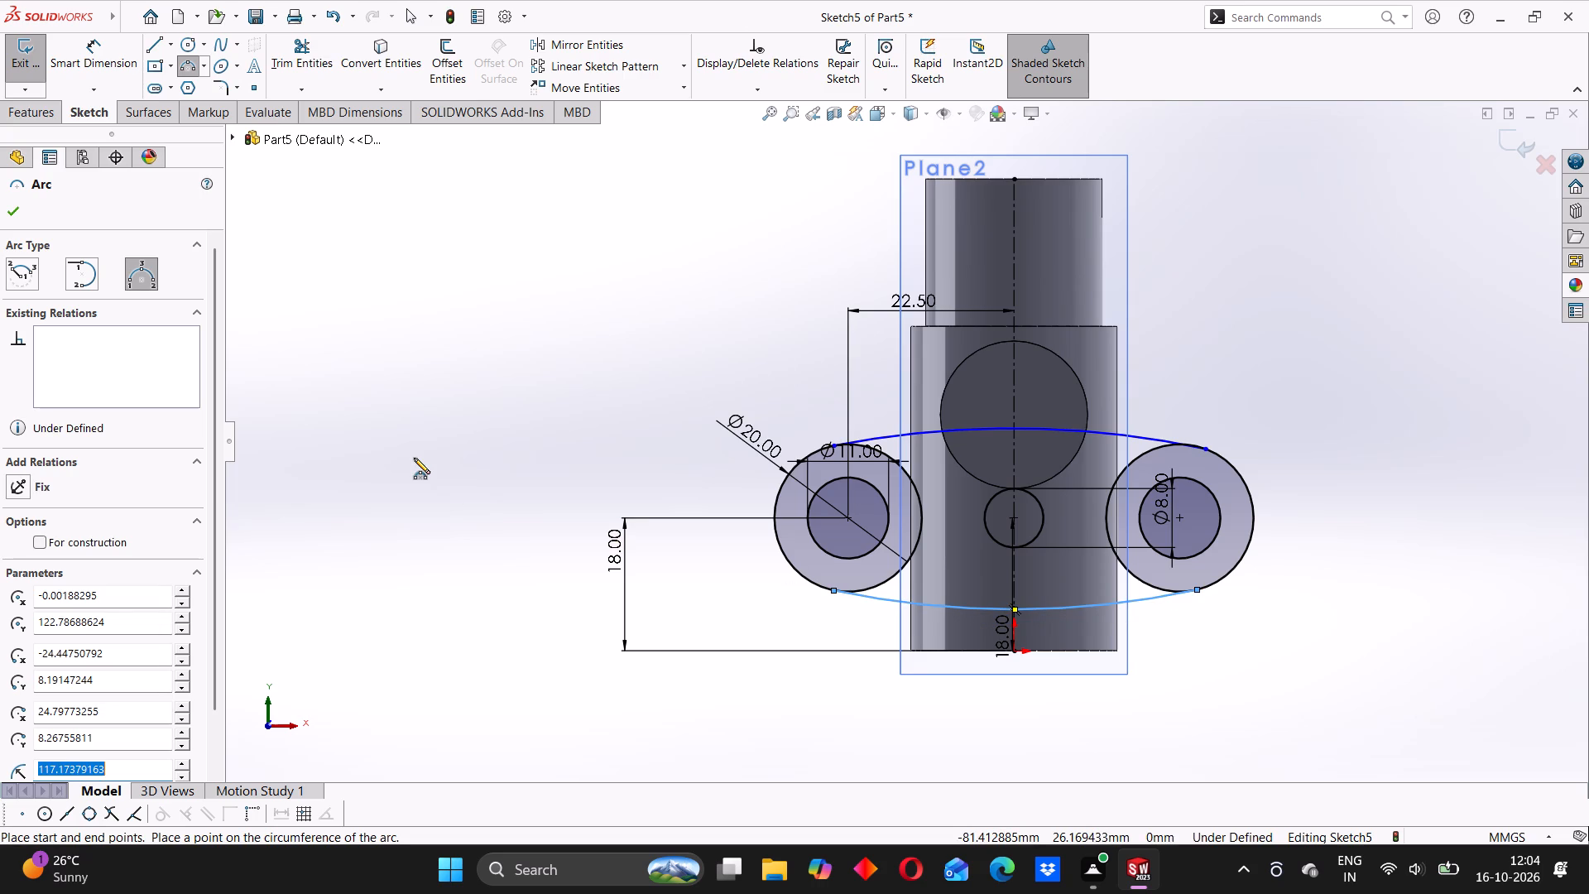
pyautogui.press('Escape')
pyautogui.press('Escape')
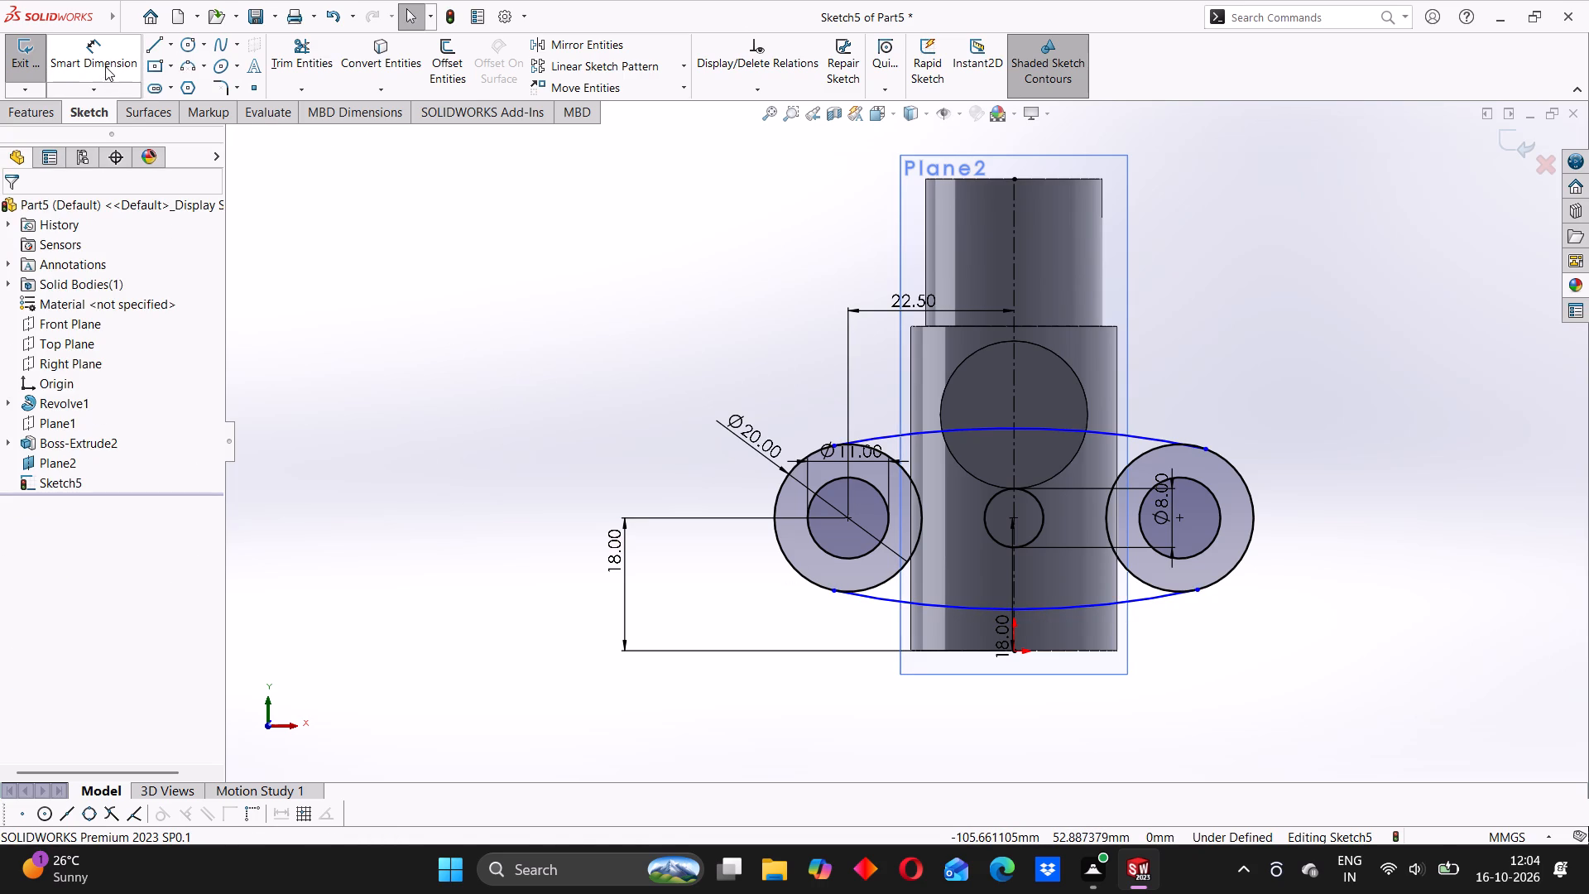
# Apply a Tangent relation between the upper arc and the 20 mm circle on the cylinder's positive-X side.
pyautogui.scroll(-4, 1129, 430)
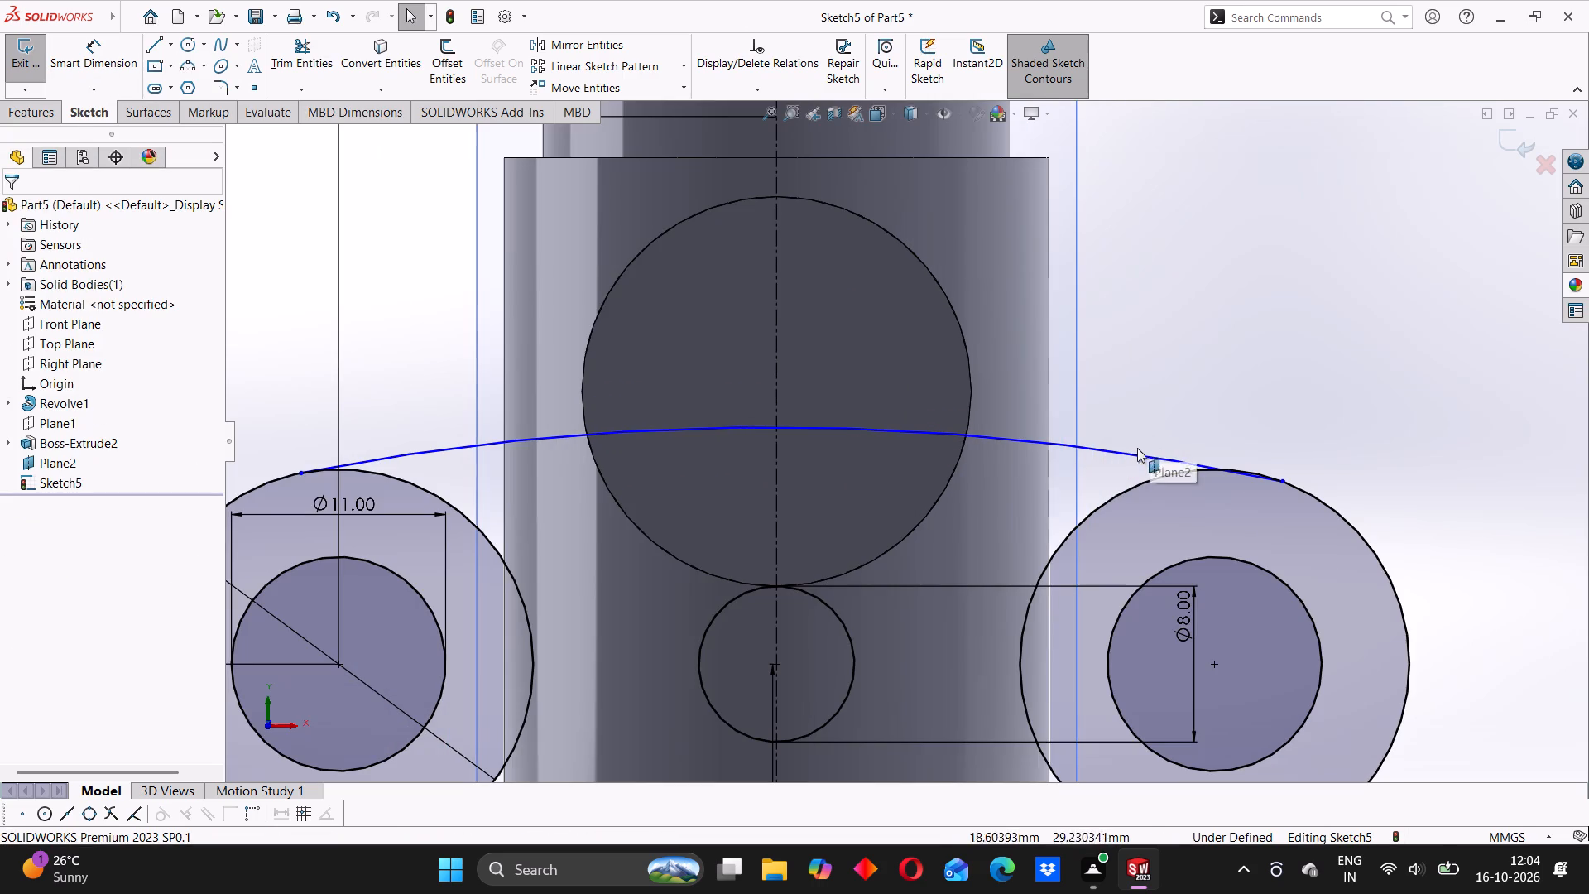
pyautogui.click(1135, 449)
pyautogui.click(1143, 458)
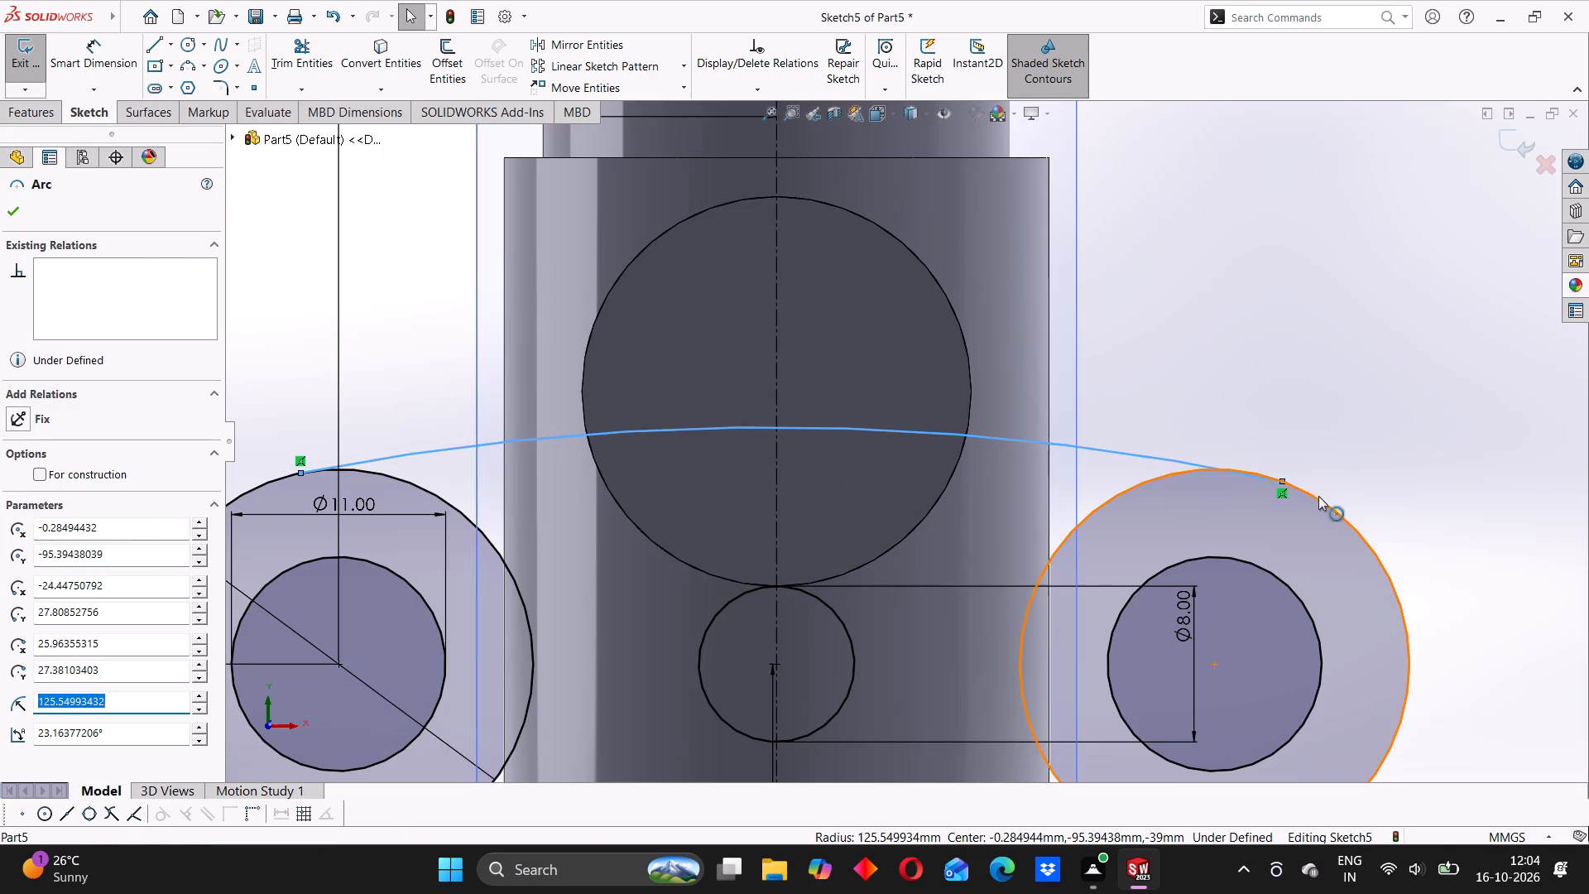
pyautogui.keyDown('ctrl'); pyautogui.click(1315, 500); pyautogui.keyUp('ctrl')
pyautogui.click(1390, 427)
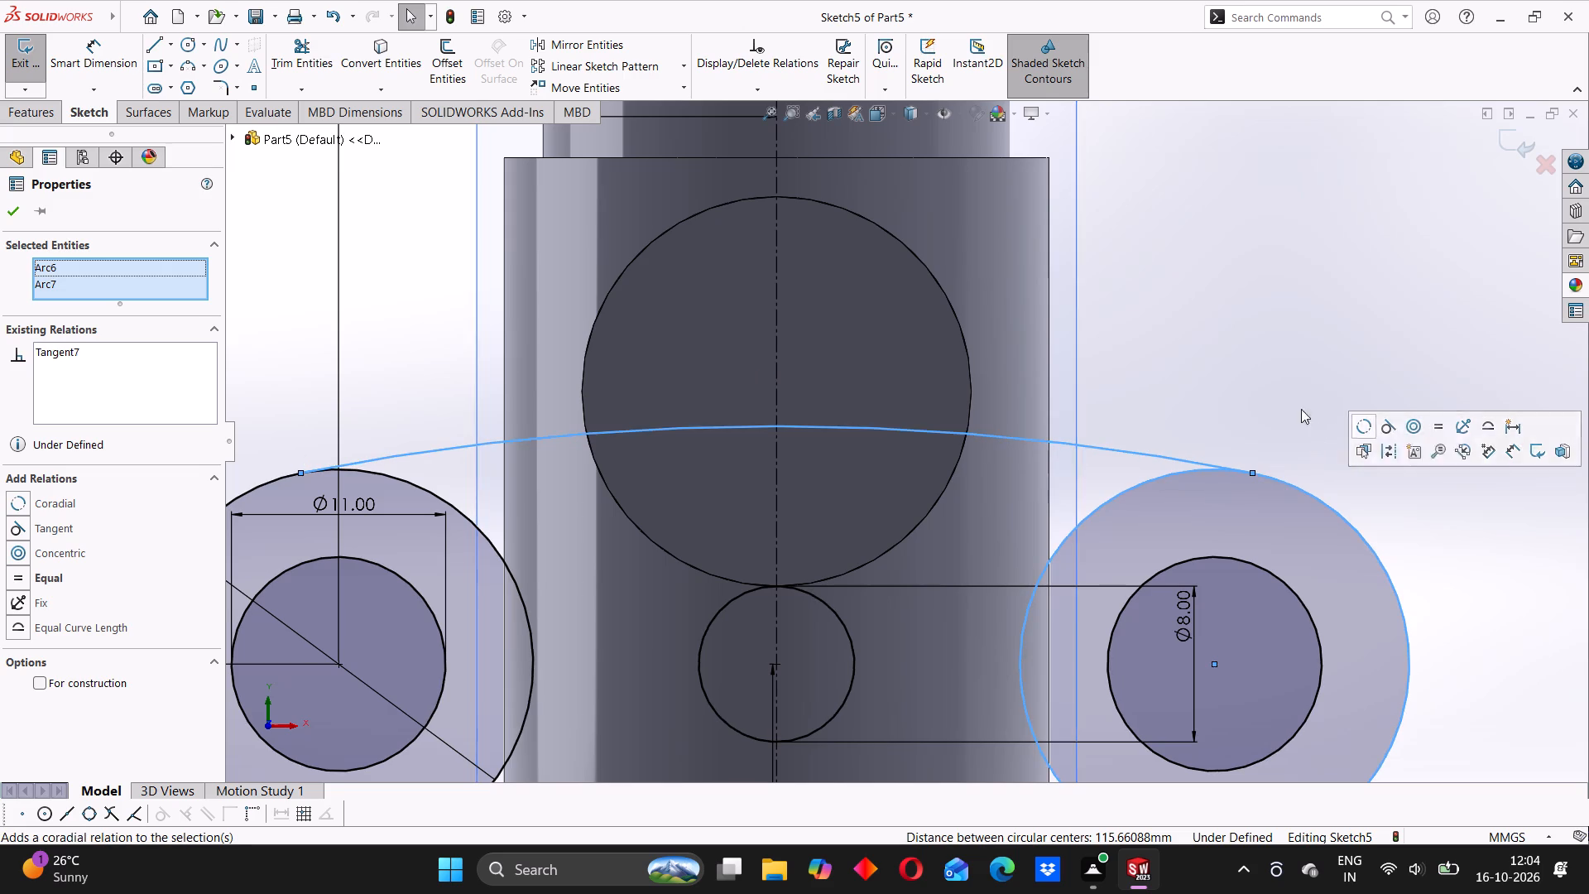
pyautogui.scroll(3, 1249, 393)
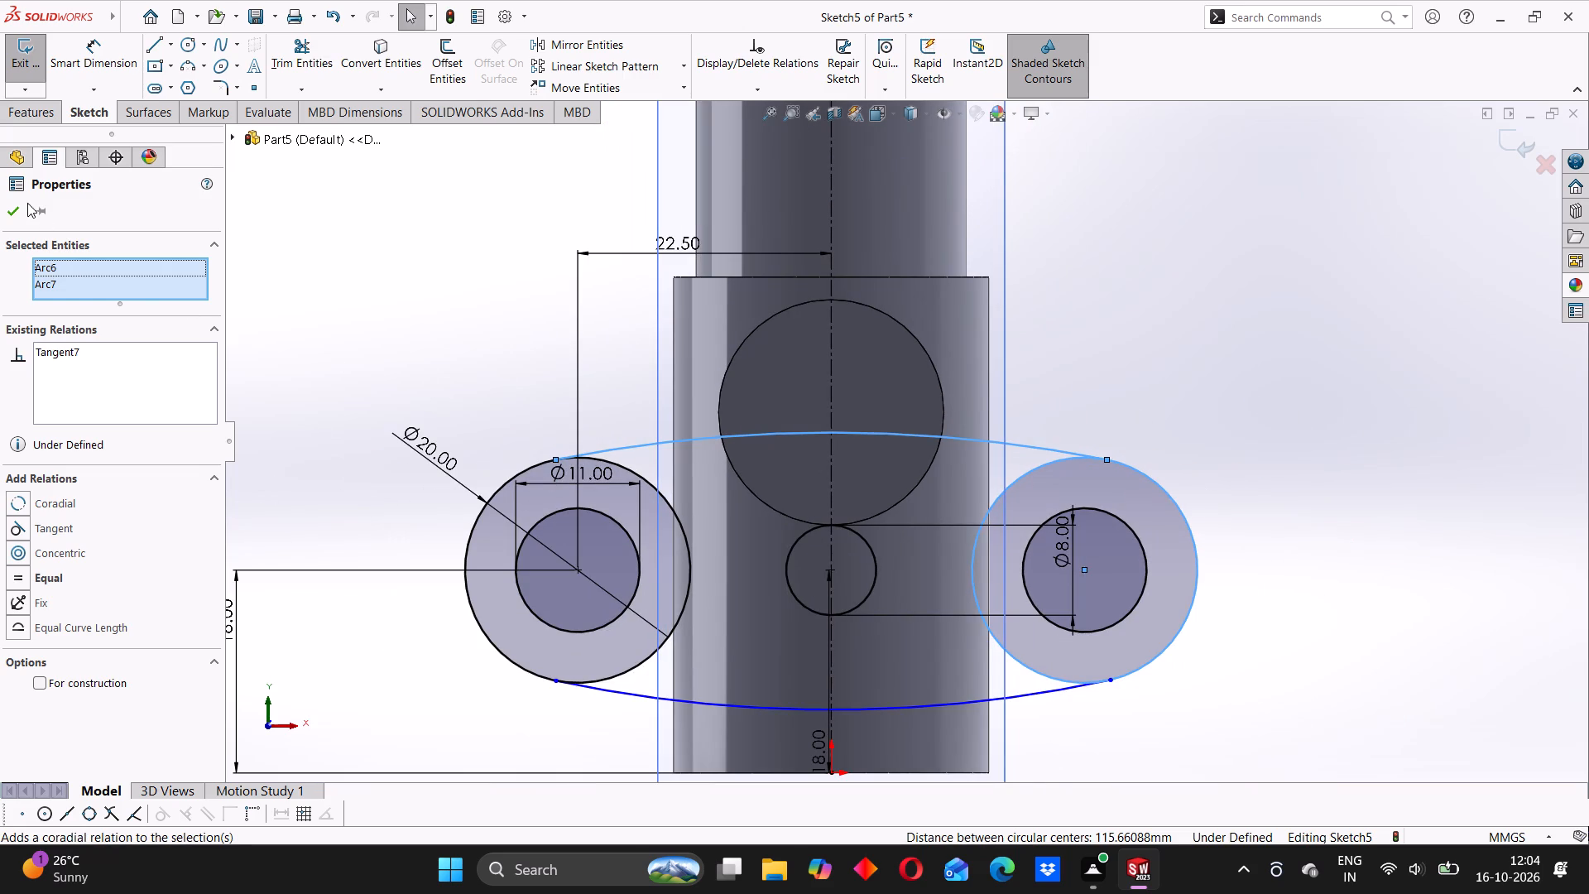
# Apply a Tangent relation between the upper arc and the 20 mm circle on the cylinder's negative-X side.
pyautogui.click(15, 210)
pyautogui.click(629, 444)
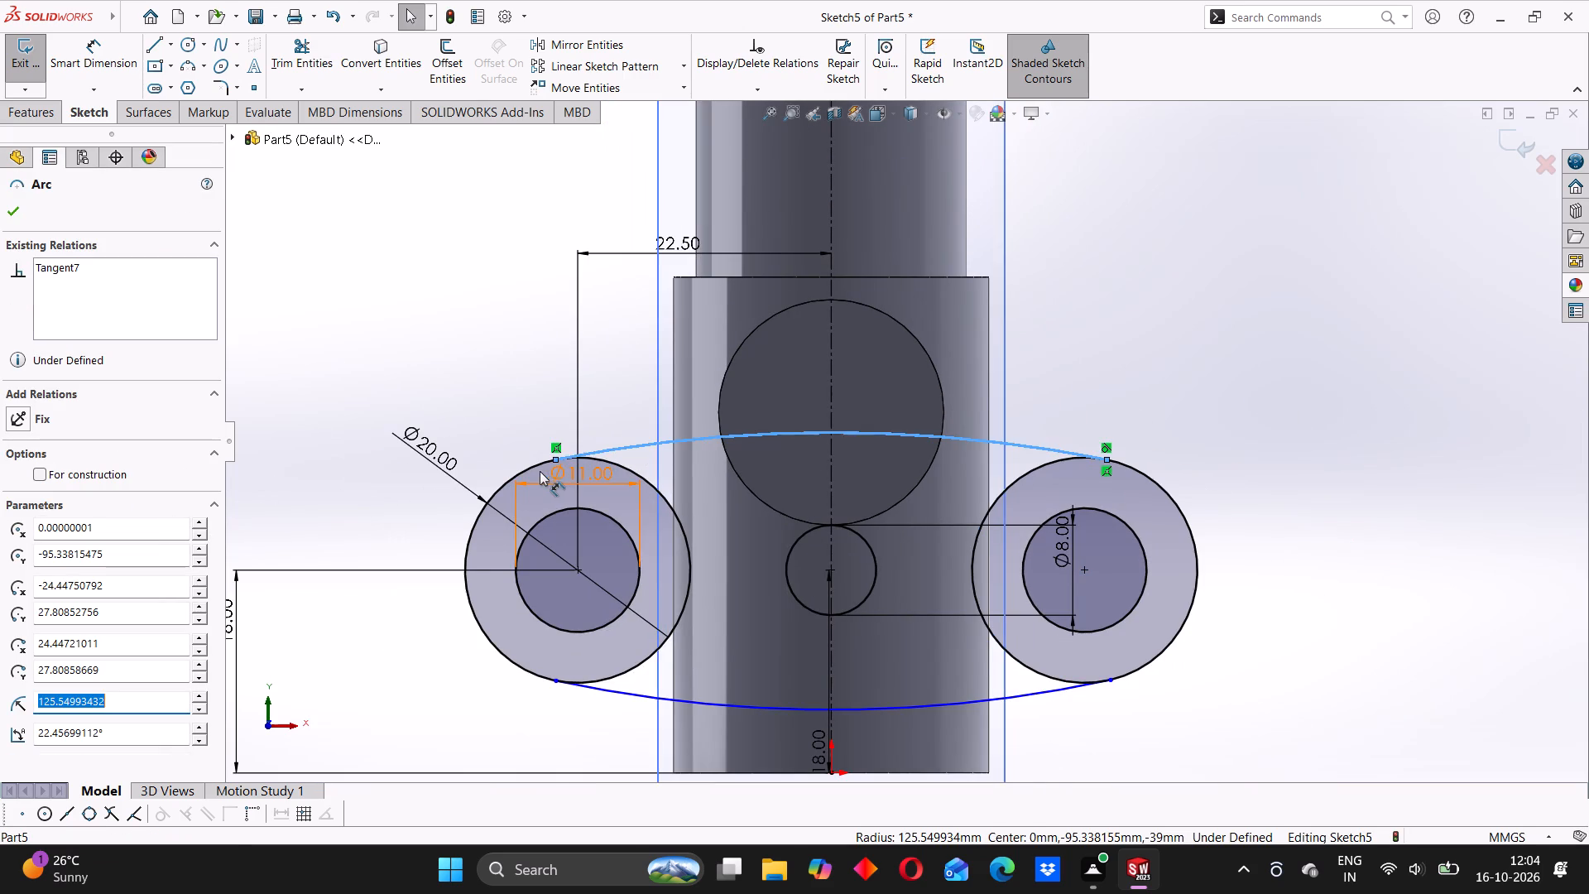
pyautogui.keyDown('ctrl'); pyautogui.click(527, 466); pyautogui.keyUp('ctrl')
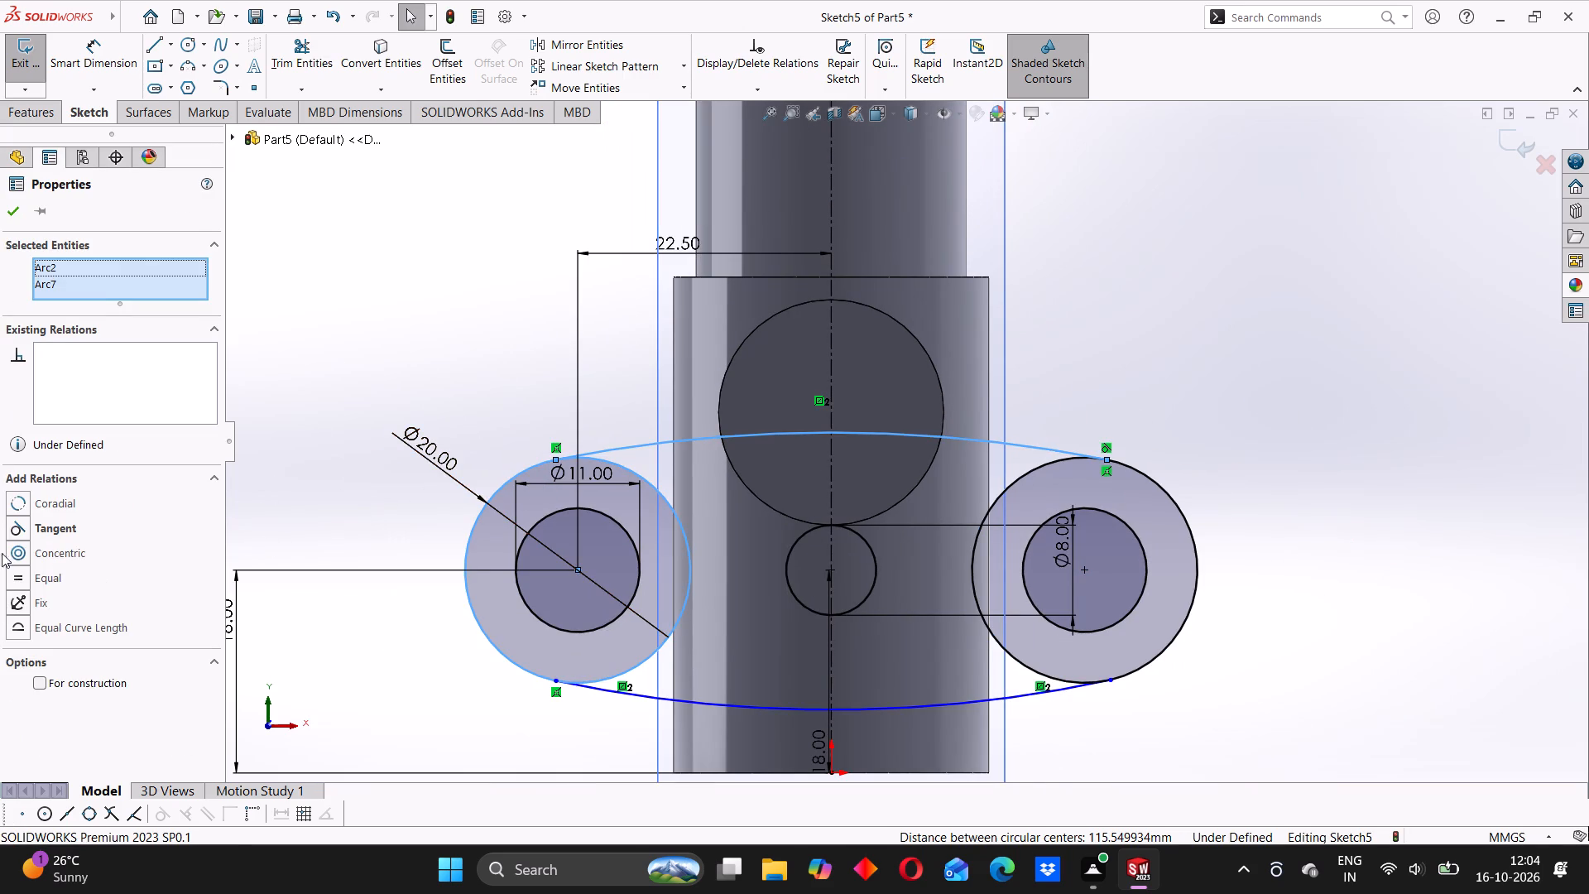
pyautogui.click(15, 530)
pyautogui.click(8, 214)
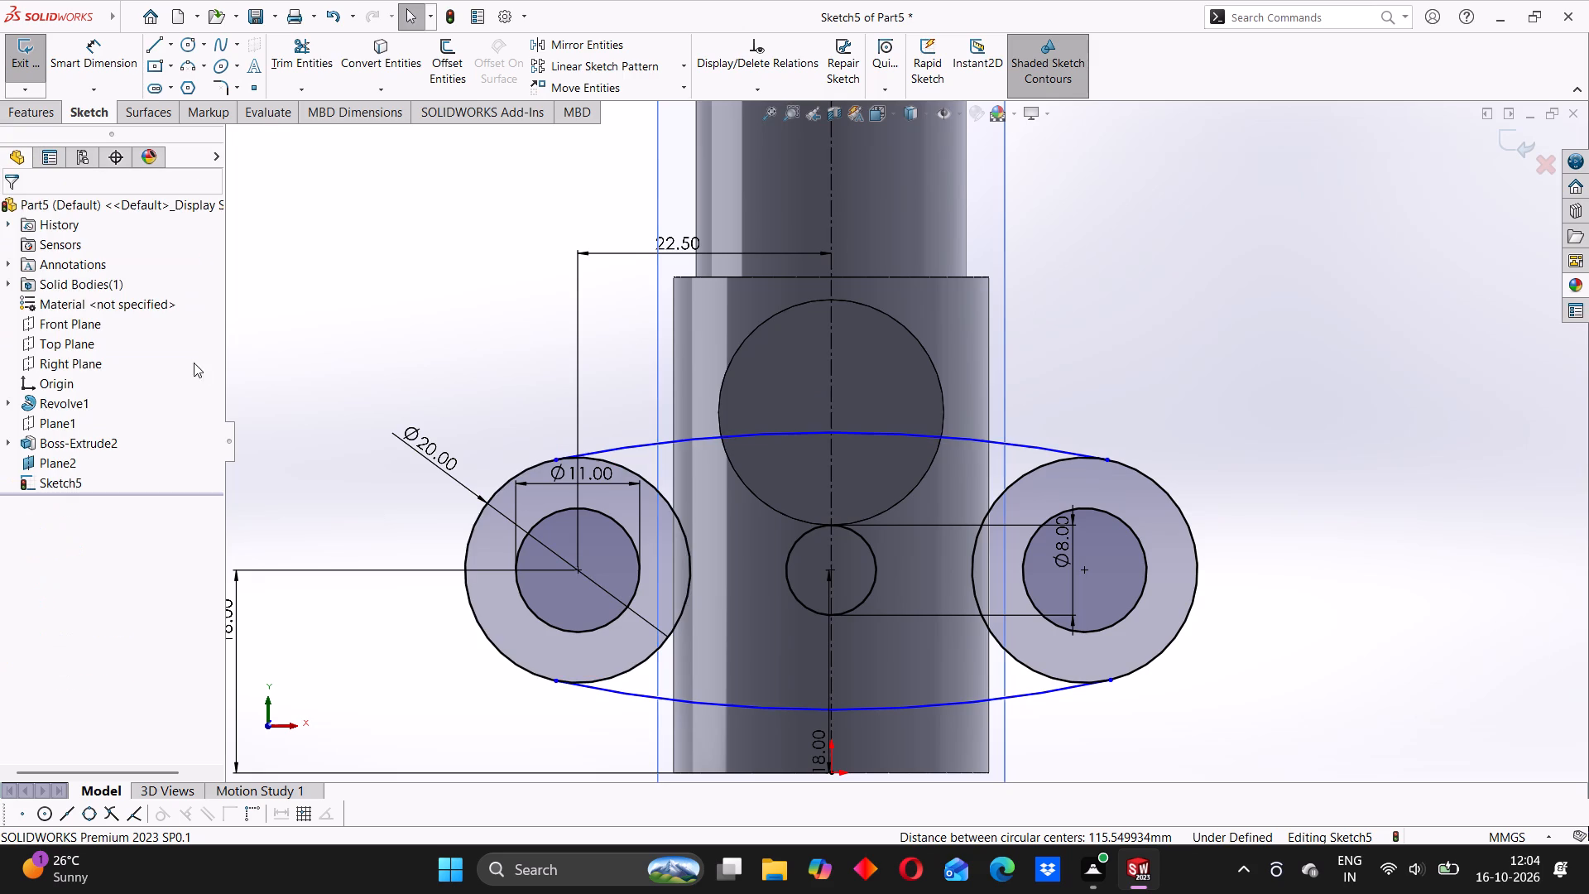
# Apply Tangent relations between the lower arc and each of the two 20 mm circles.
pyautogui.click(1020, 691)
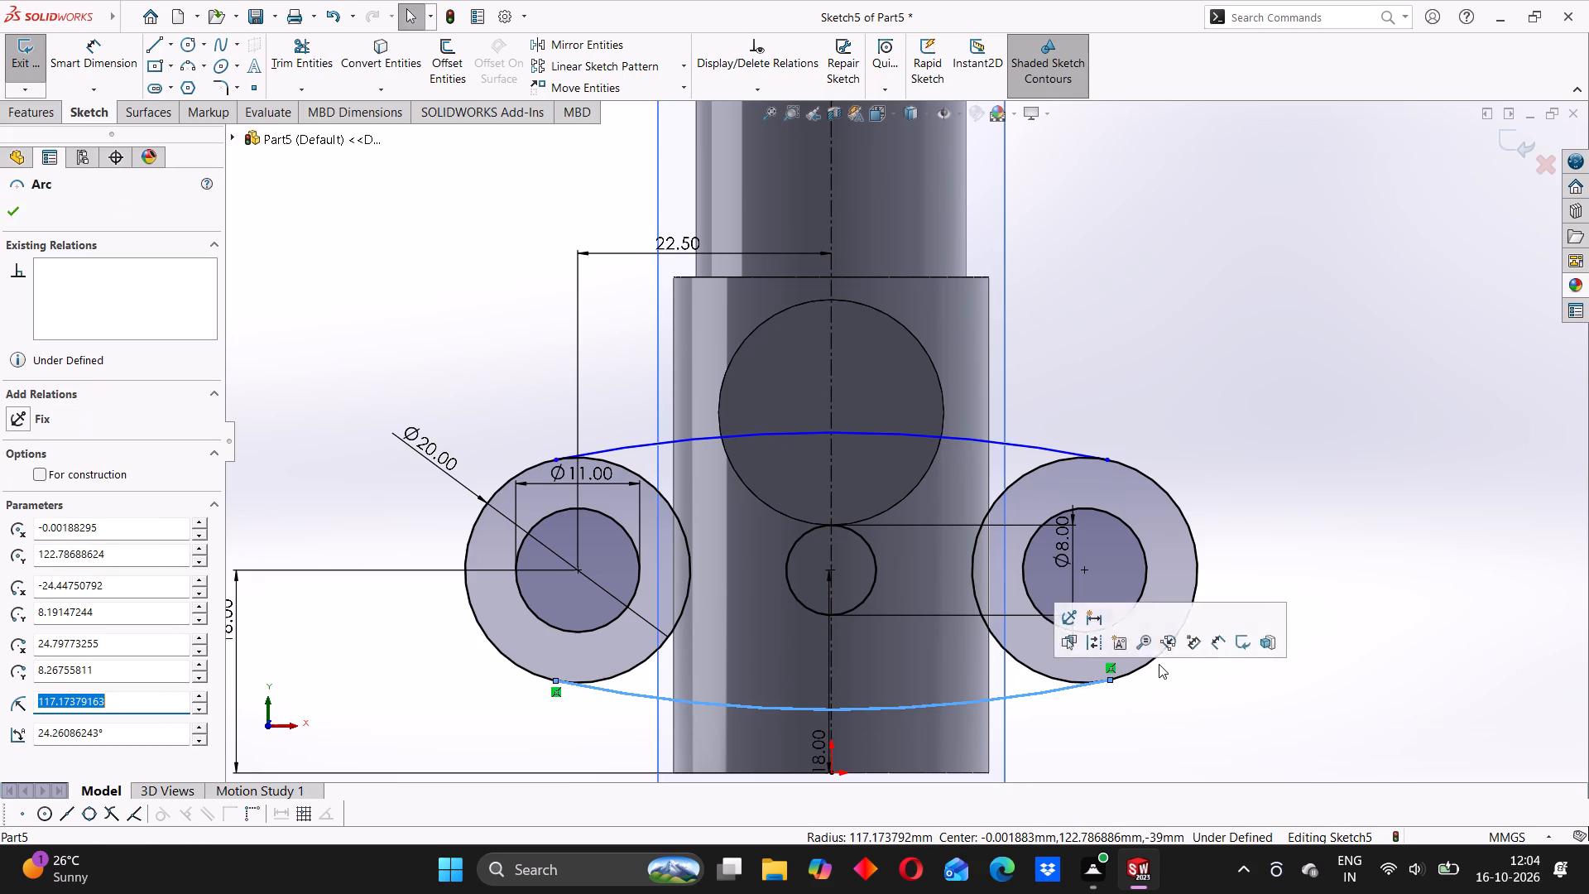
pyautogui.keyDown('ctrl'); pyautogui.click(1150, 666); pyautogui.keyUp('ctrl')
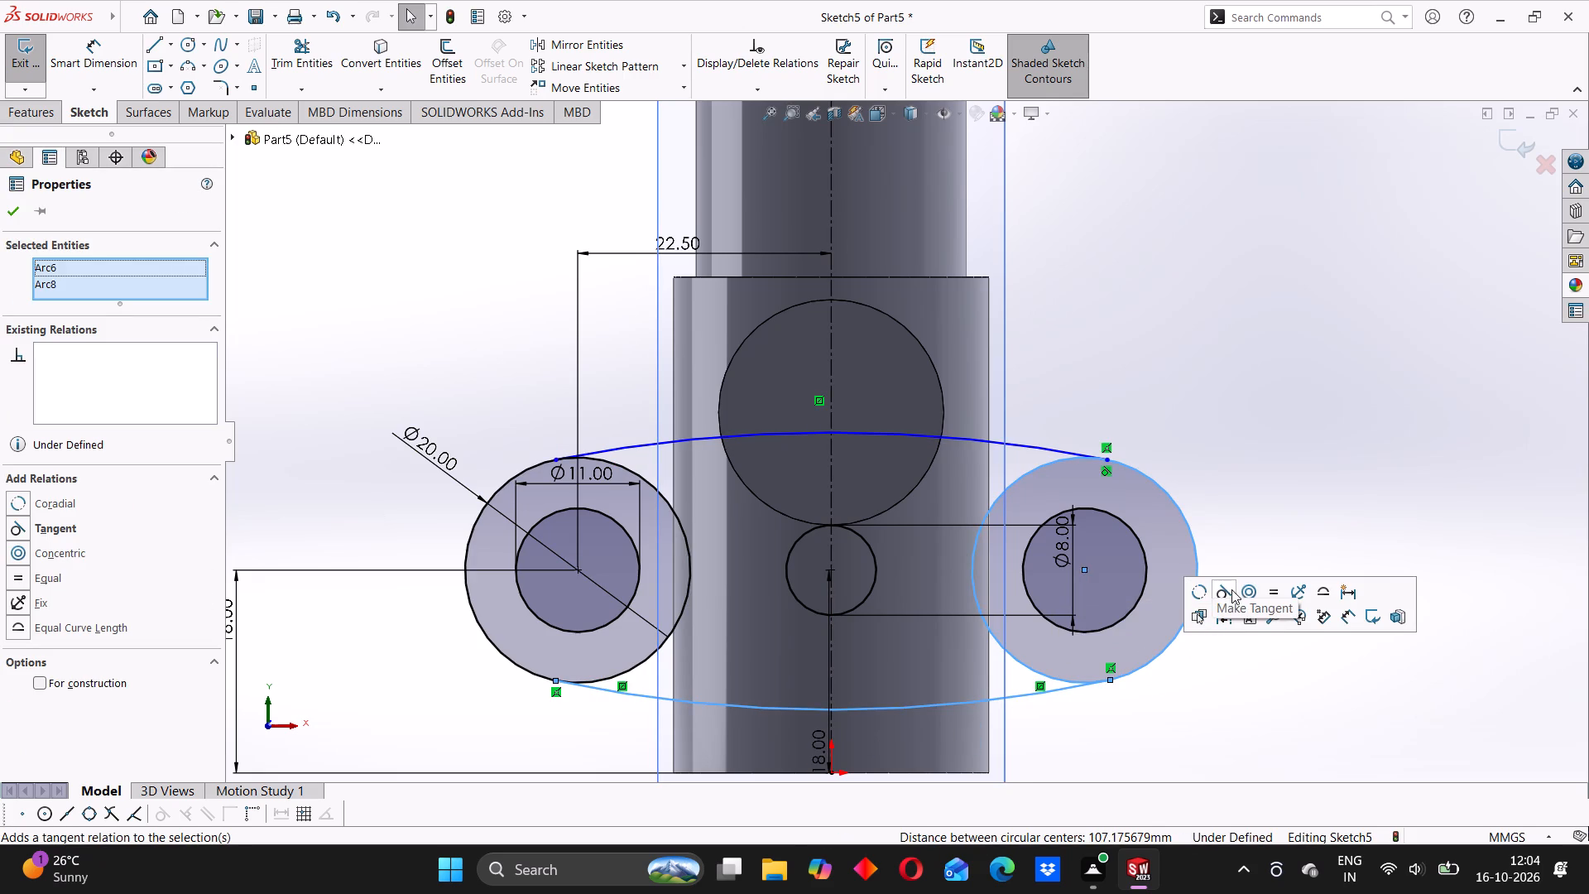
pyautogui.click(1224, 593)
pyautogui.click(1246, 517)
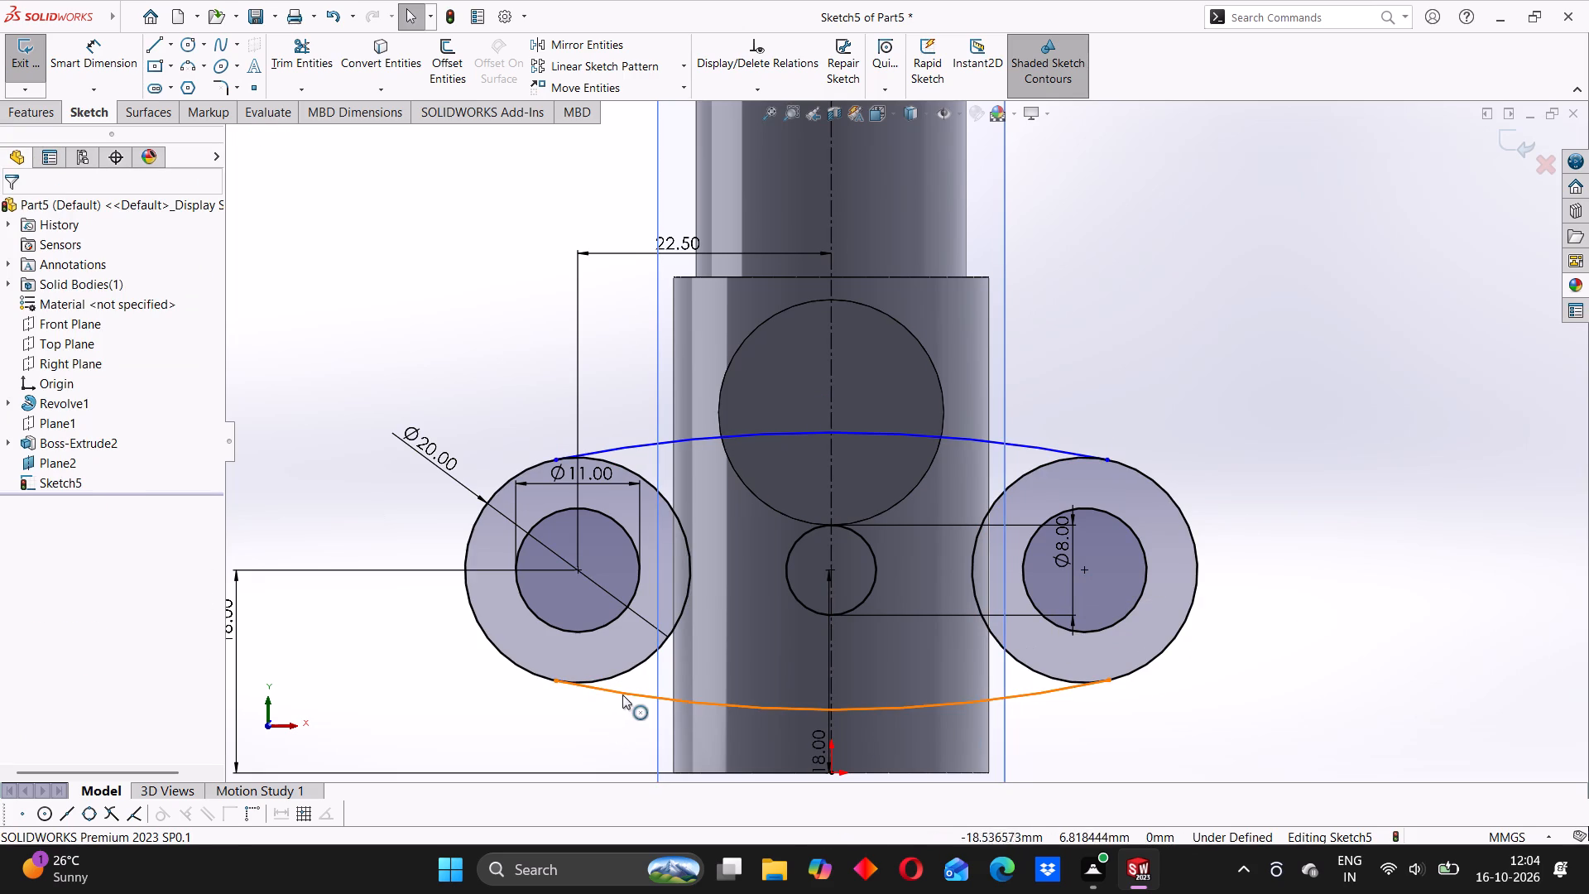
pyautogui.click(622, 695)
pyautogui.keyDown('ctrl'); pyautogui.click(526, 675); pyautogui.keyUp('ctrl')
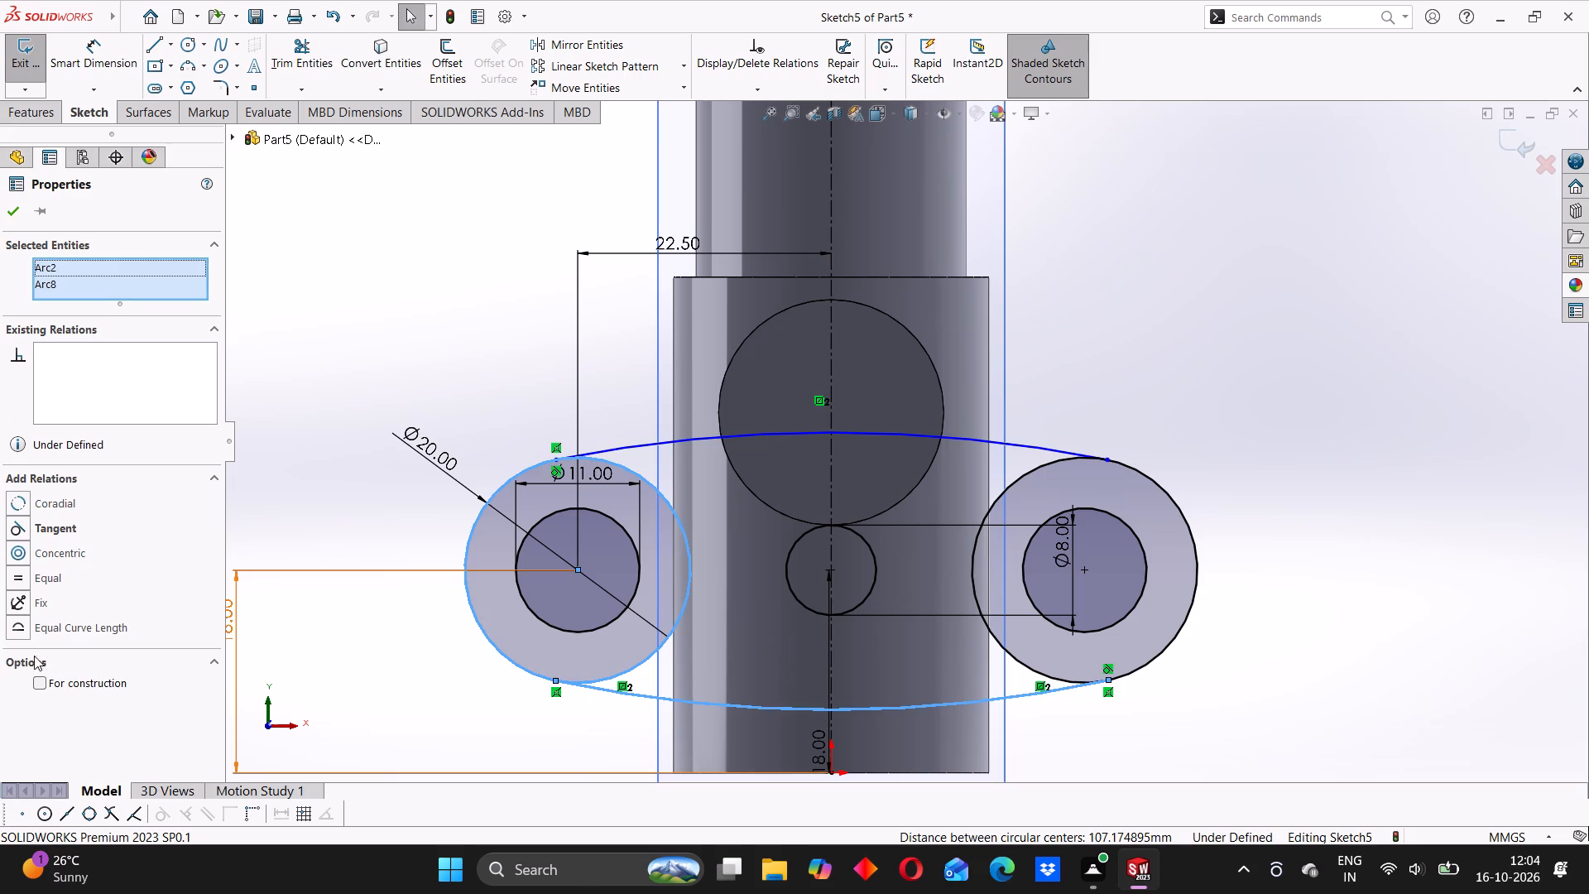
pyautogui.click(14, 526)
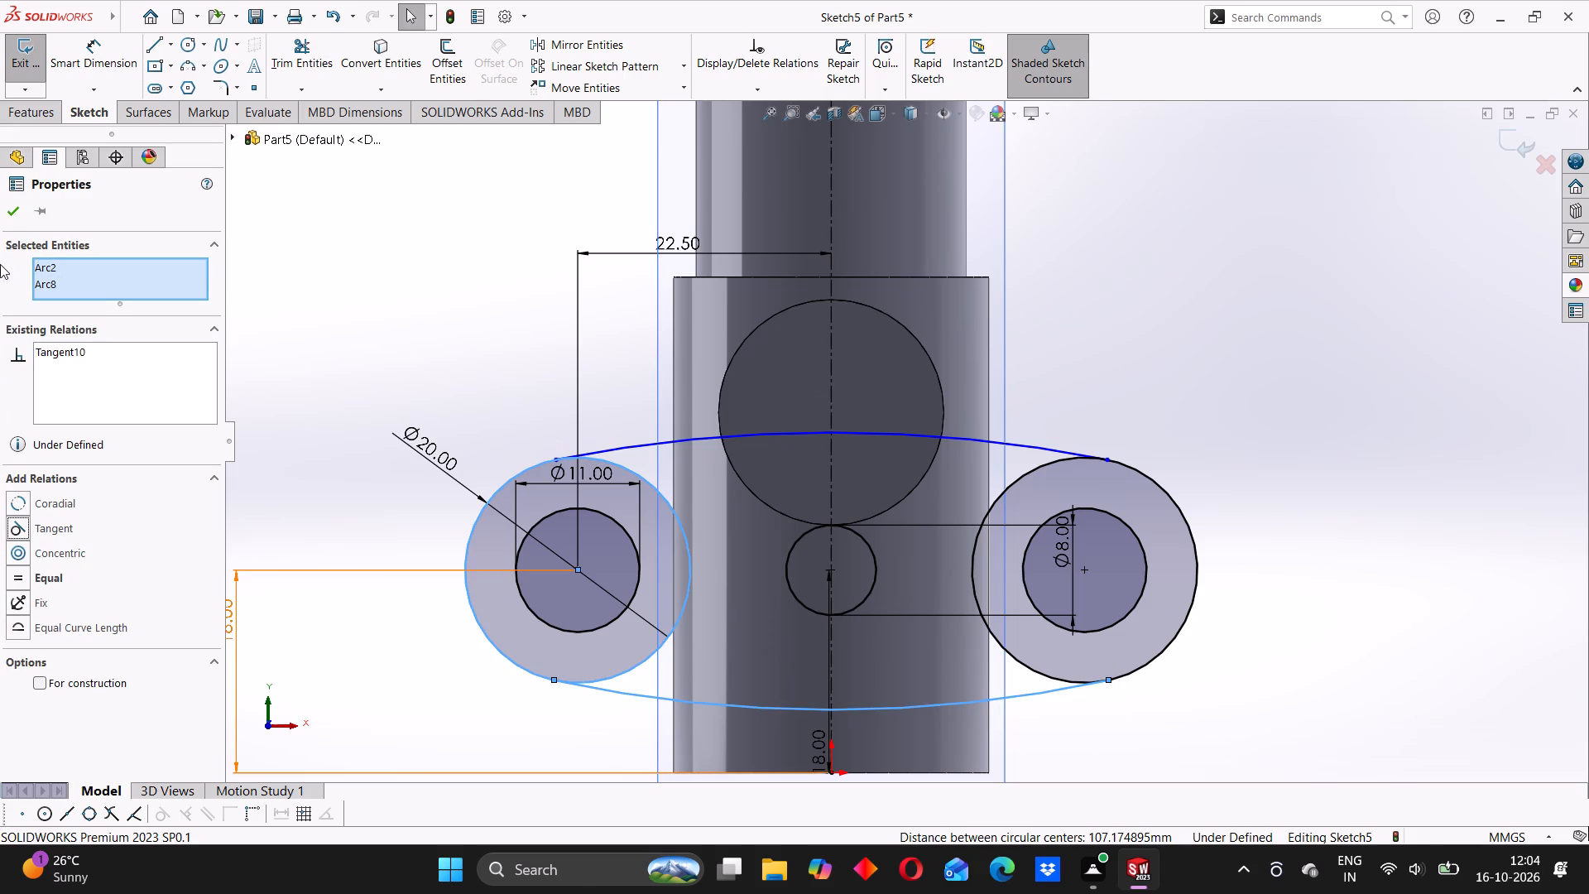
pyautogui.click(12, 222)
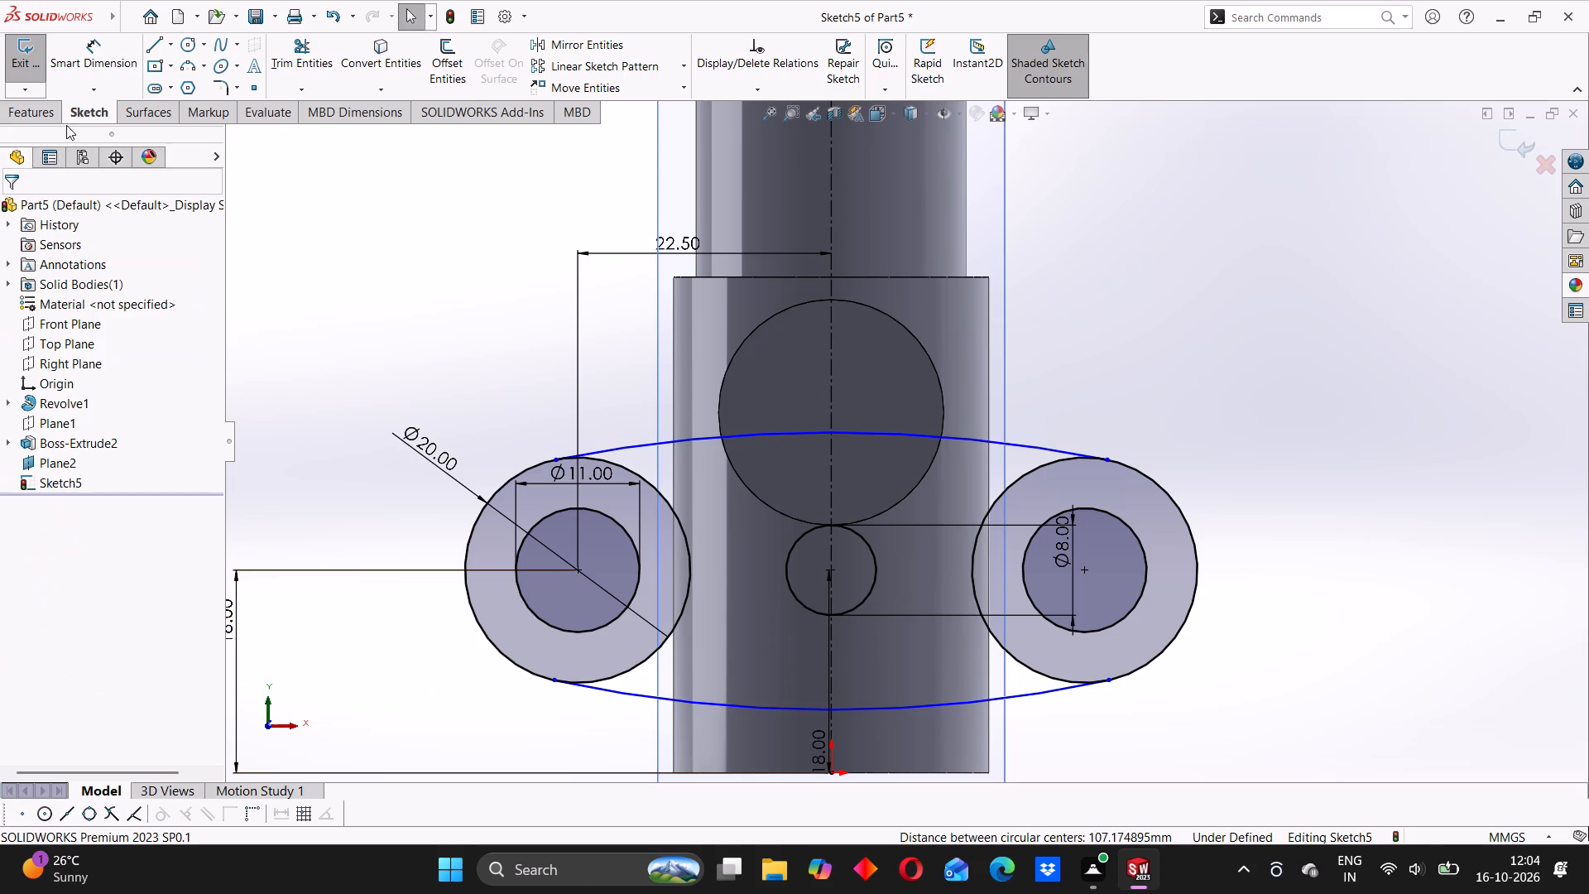
# Dimension the upper and lower connecting arcs to a radius of 100 mm each.
pyautogui.click(107, 46)
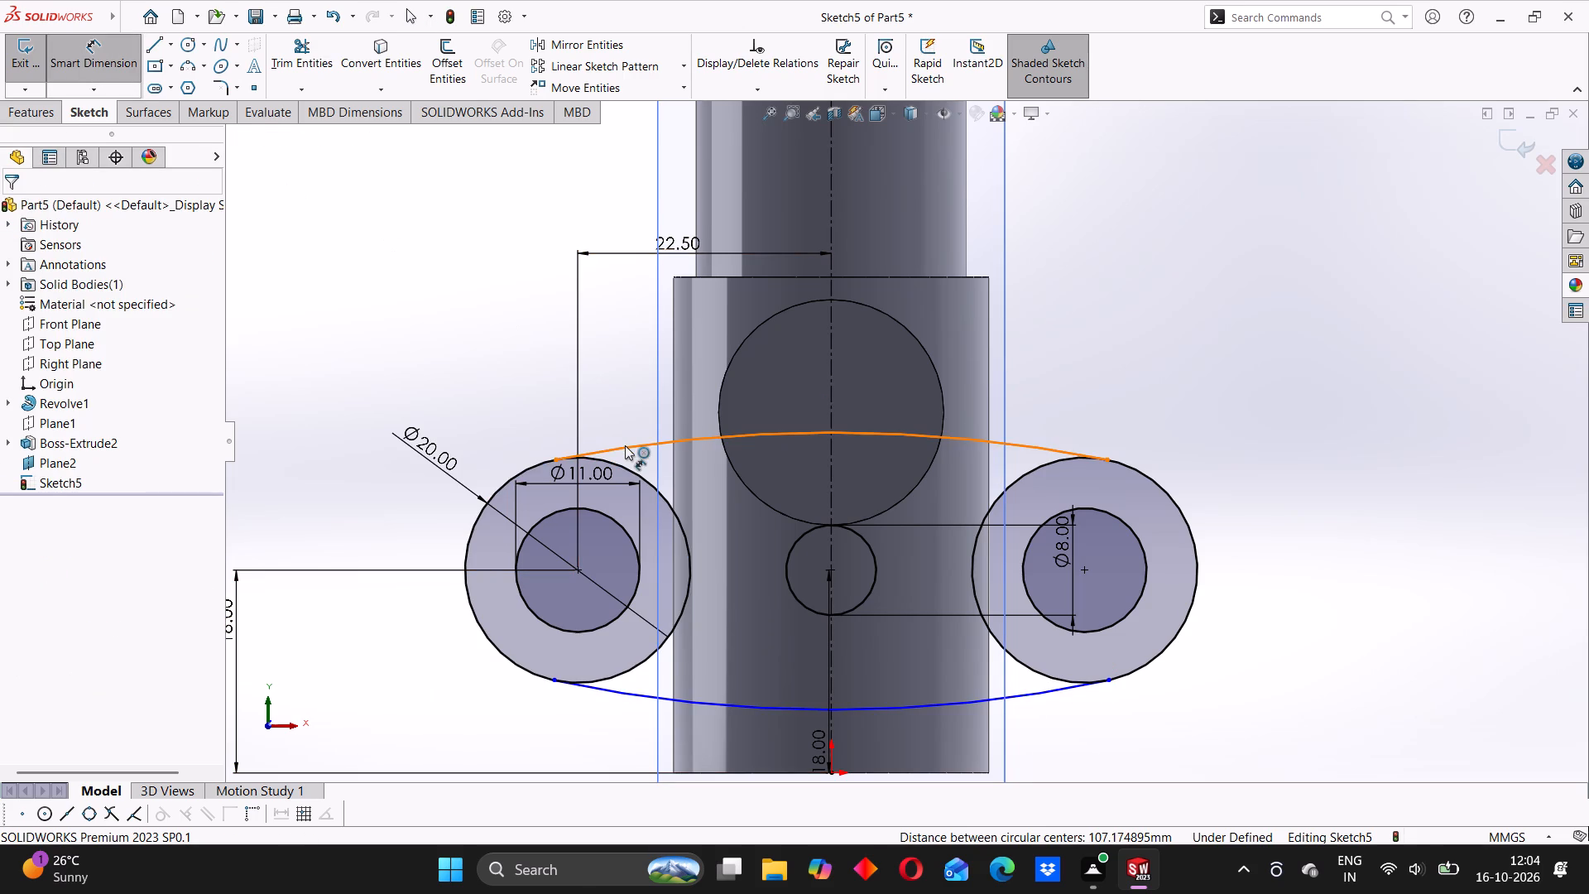
pyautogui.click(625, 445)
pyautogui.click(626, 409)
pyautogui.write('100')
pyautogui.press('Return')
pyautogui.click(453, 415)
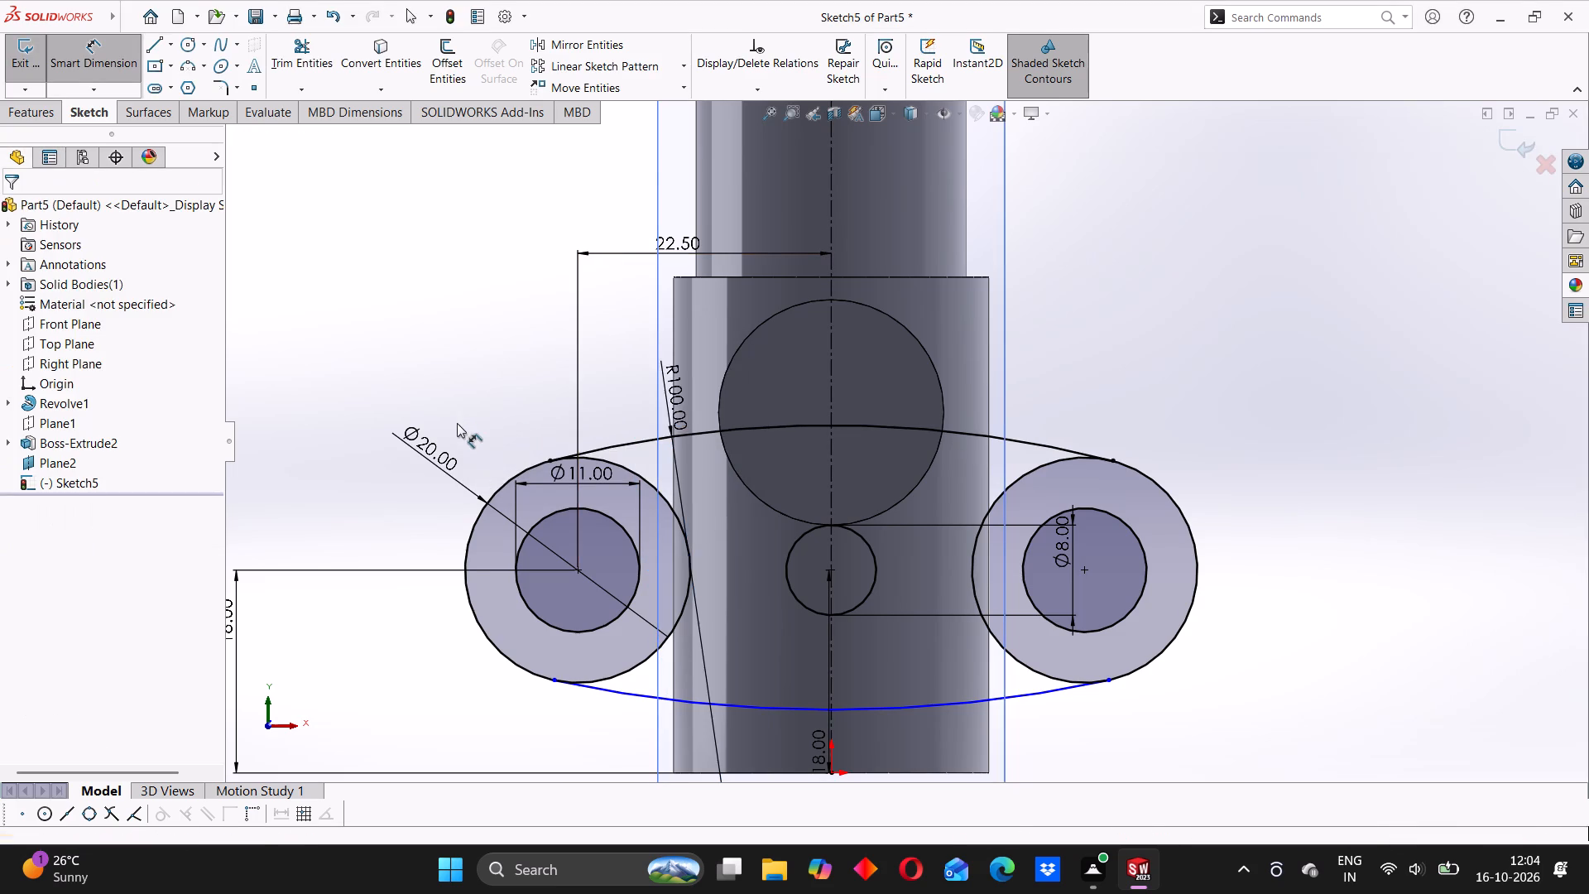
pyautogui.click(629, 693)
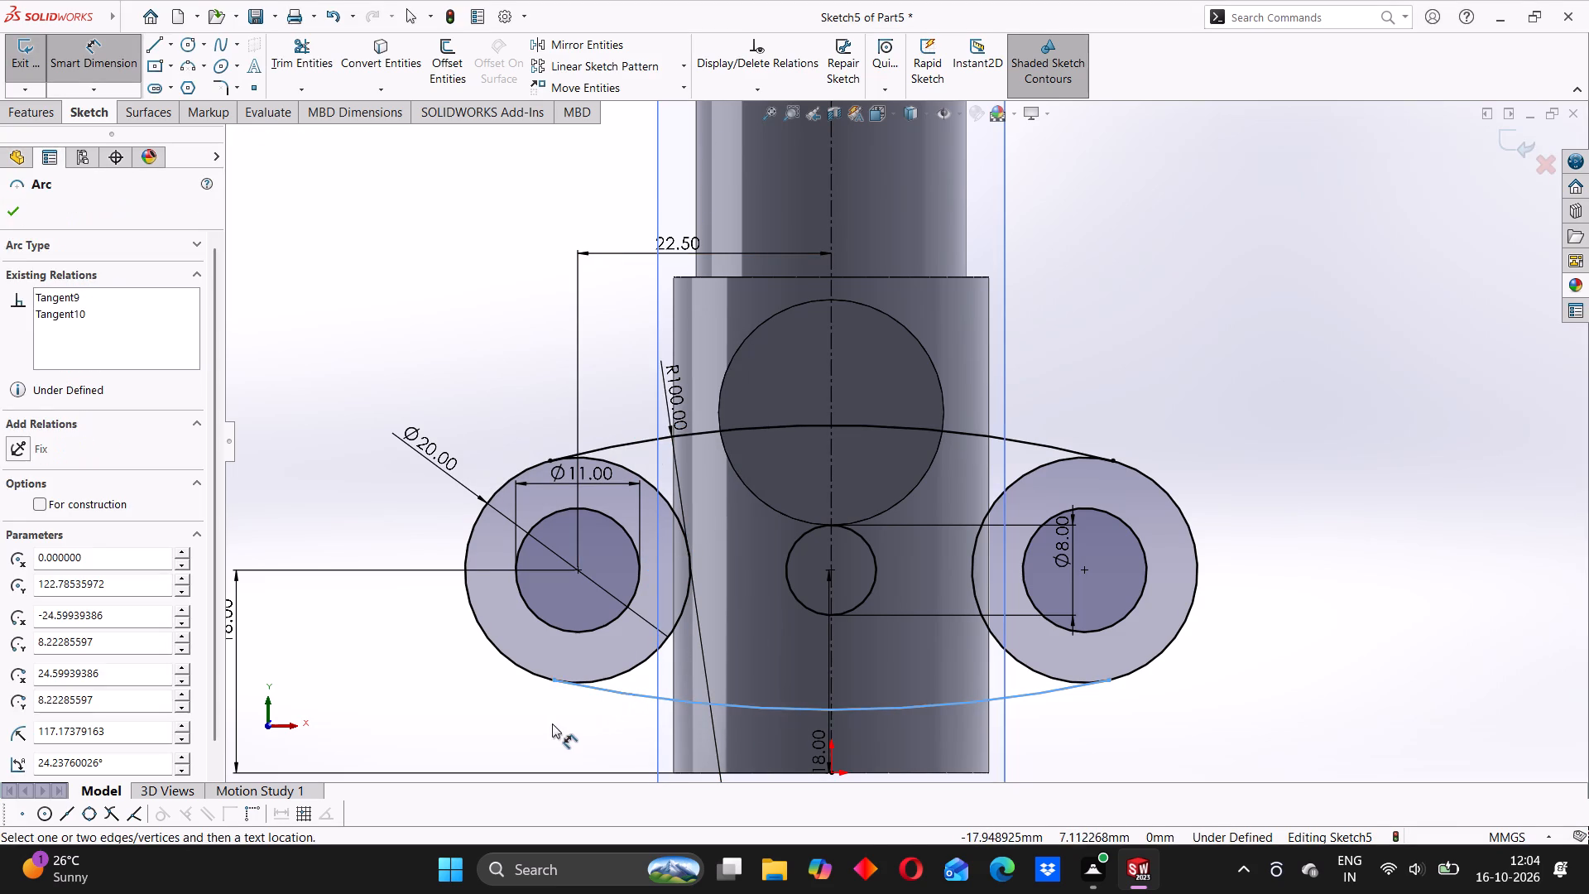
pyautogui.click(545, 728)
pyautogui.write('100')
pyautogui.press('Return')
pyautogui.click(399, 334)
# Trim away the inner portions of both 20 mm circles between the arcs to leave one closed flange outline.
pyautogui.scroll(4, 779, 506)
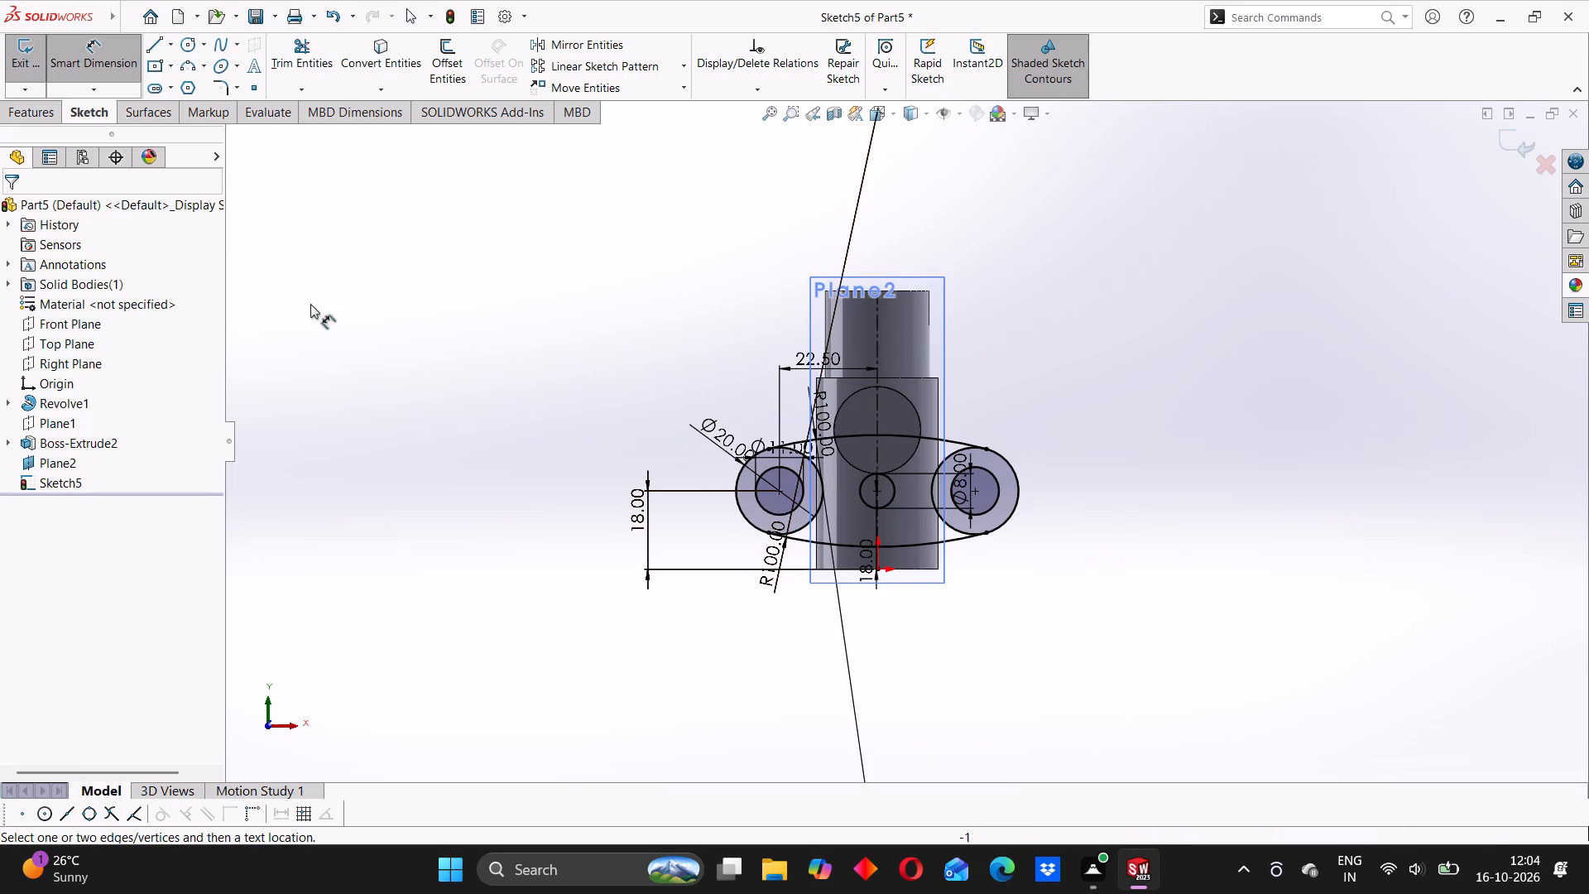
pyautogui.click(292, 52)
pyautogui.scroll(-5, 840, 506)
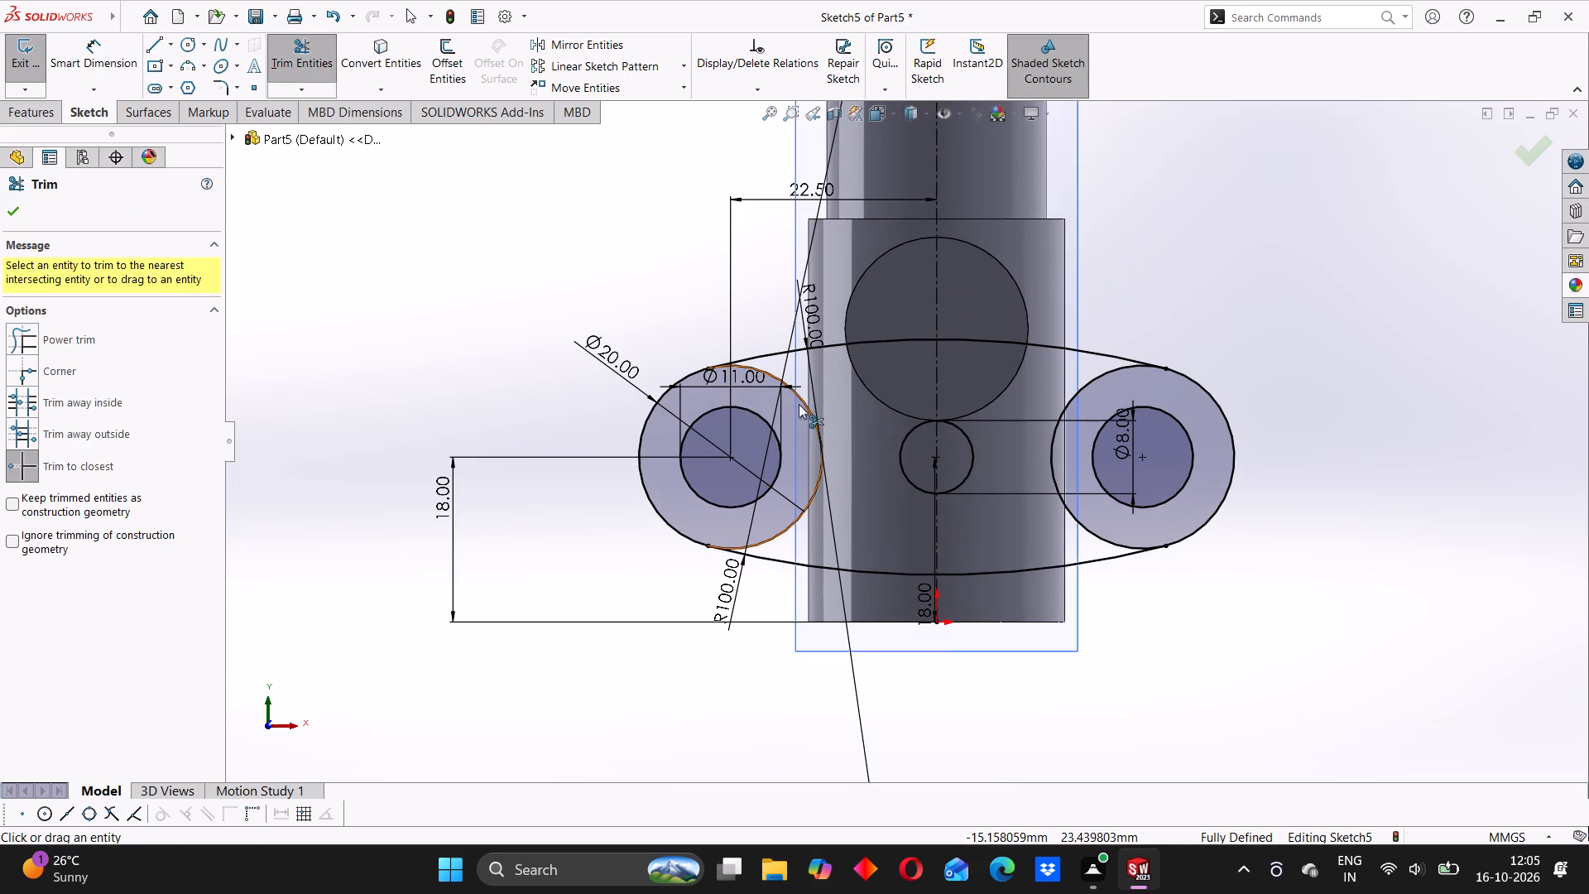
pyautogui.click(800, 399)
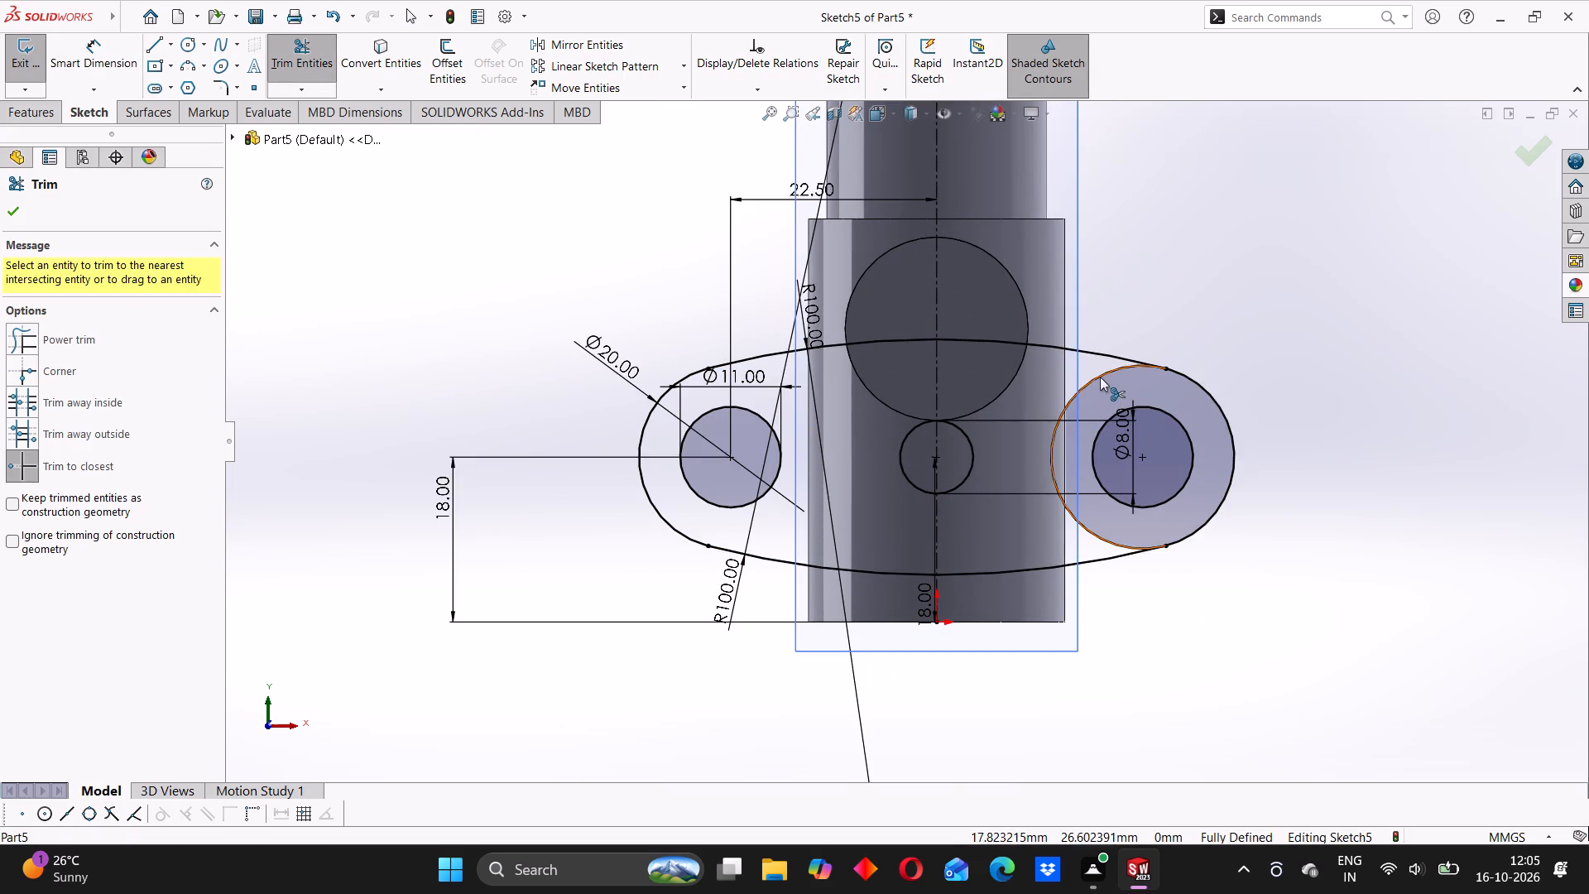
pyautogui.click(1101, 376)
pyautogui.click(11, 221)
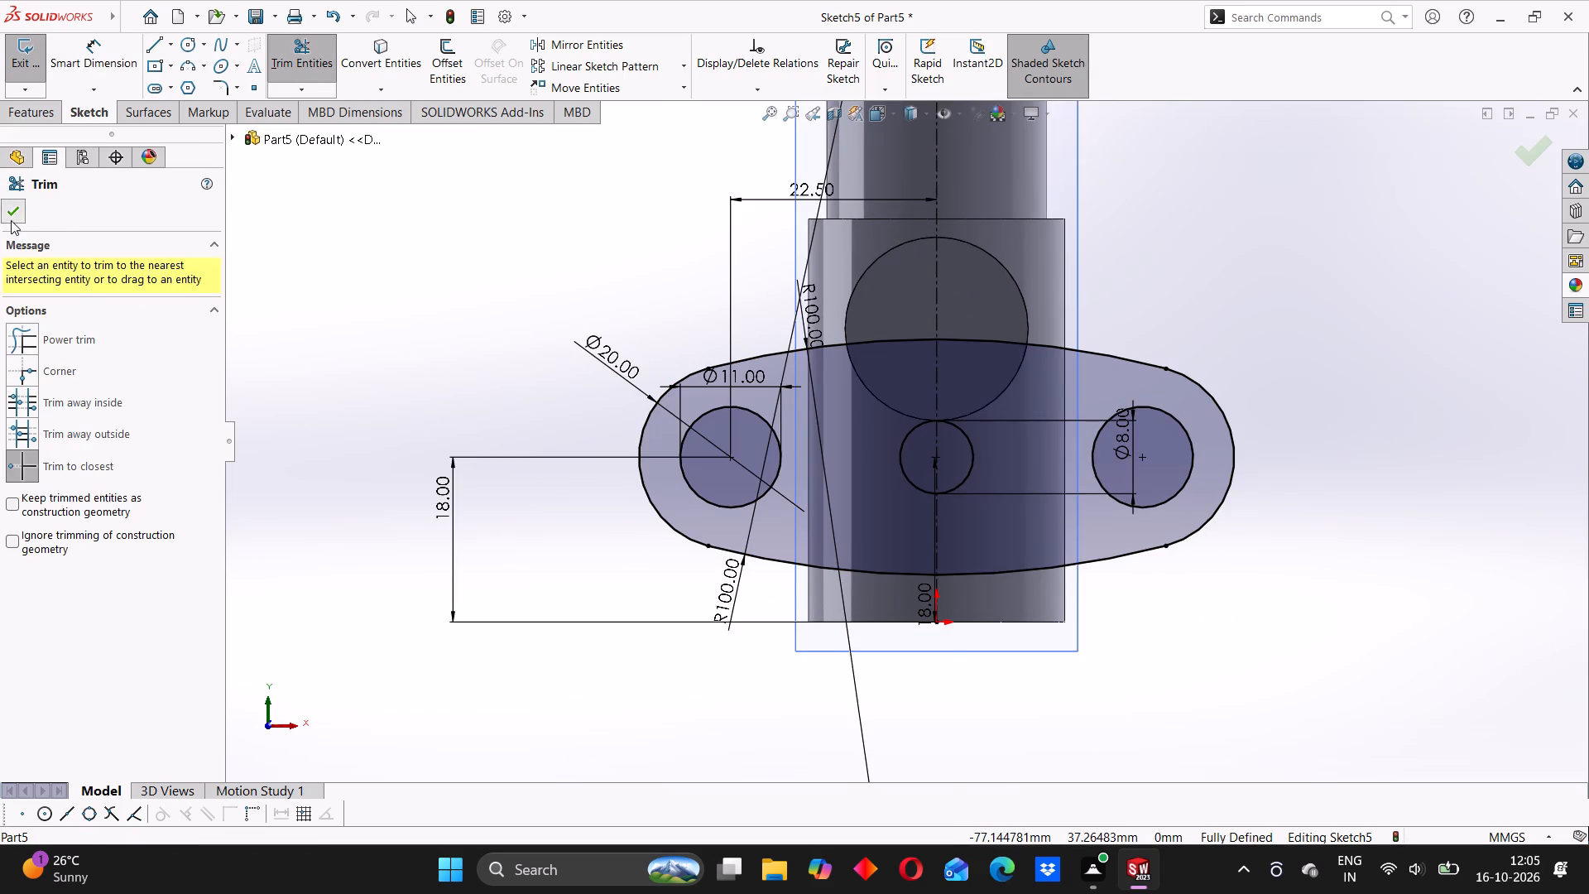
# Begin a Boss-Extrude of the flange sketch, choosing both flange halves and both halves of the central 8 mm circle as contours.
pyautogui.click(39, 113)
pyautogui.moveTo(750, 397); pyautogui.dragTo(885, 454, button='middle')
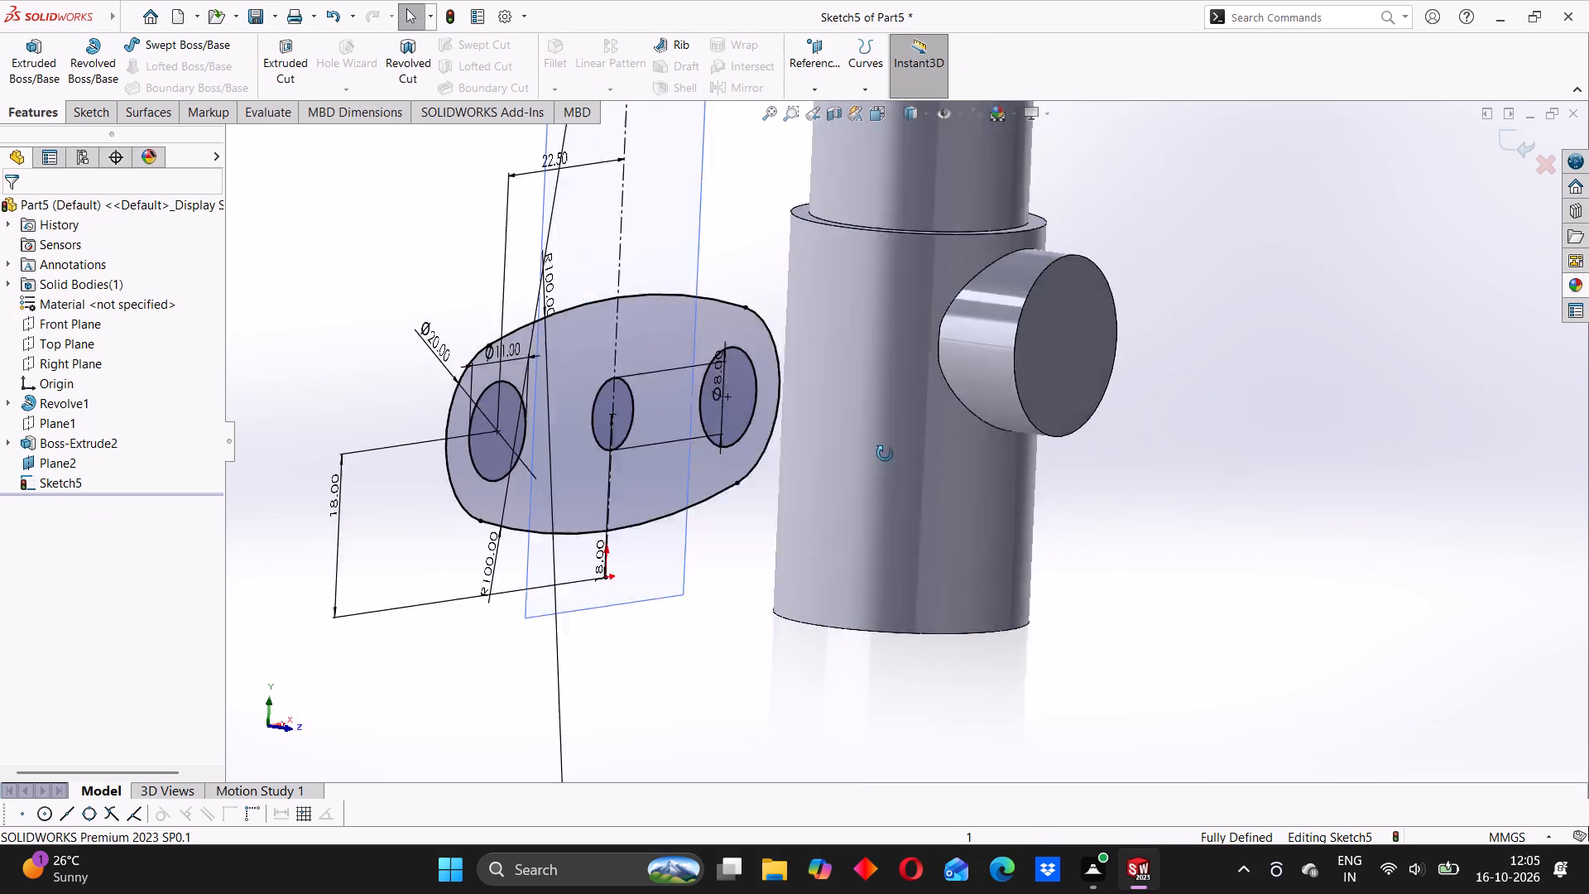
pyautogui.moveTo(885, 454); pyautogui.dragTo(977, 497, button='middle')
pyautogui.scroll(3, 507, 332)
pyautogui.moveTo(594, 354); pyautogui.dragTo(532, 336, button='middle')
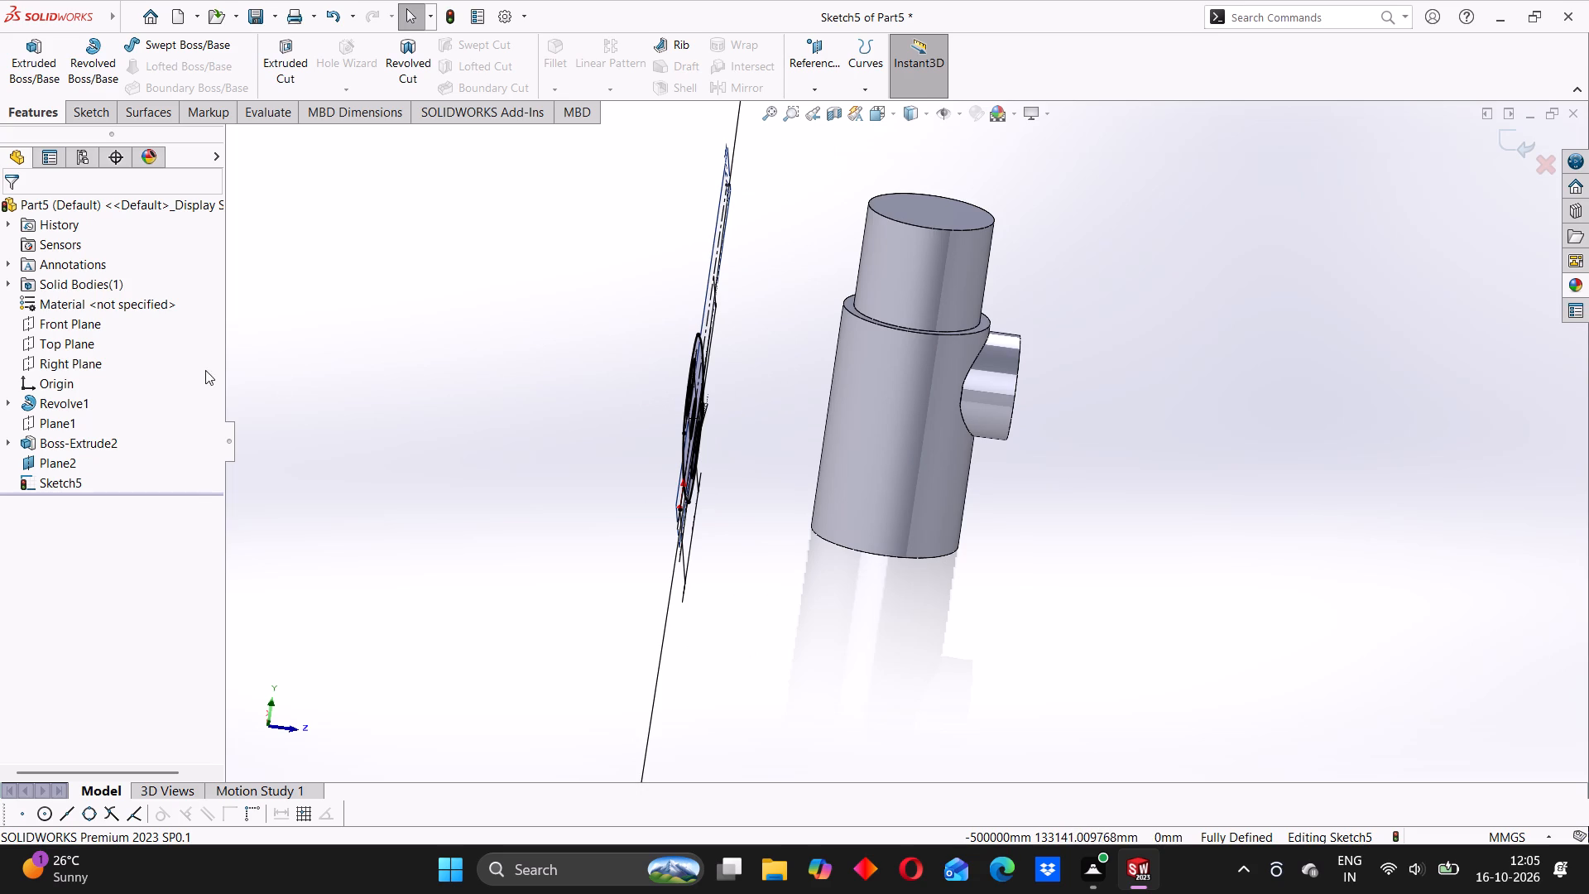
pyautogui.moveTo(701, 416); pyautogui.dragTo(718, 403, button='middle')
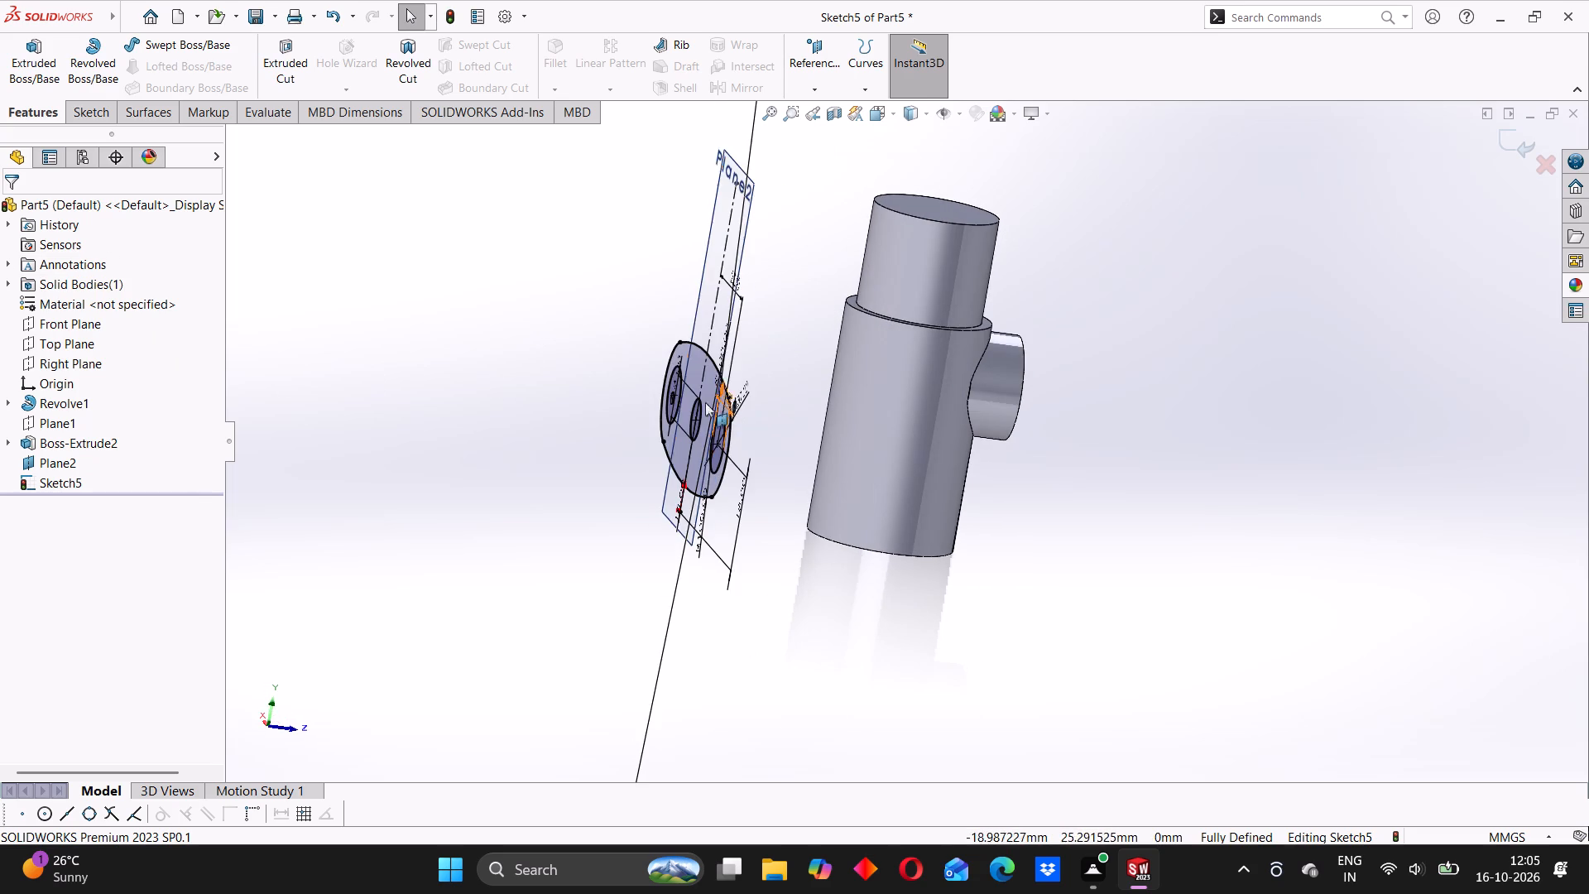
pyautogui.click(38, 63)
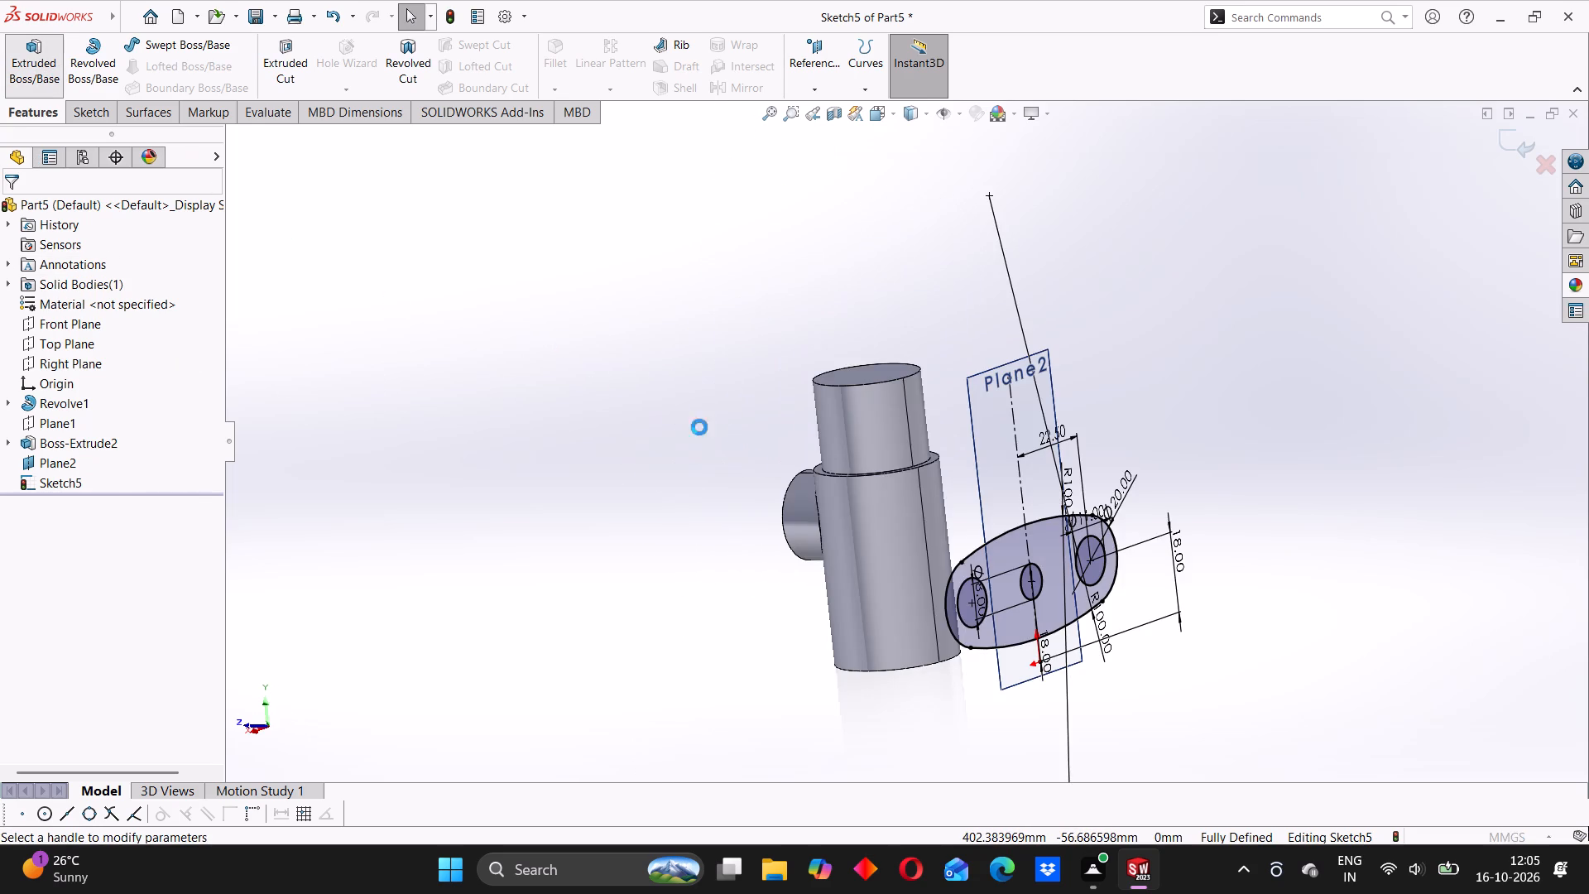
pyautogui.moveTo(923, 541); pyautogui.dragTo(1019, 559, button='middle')
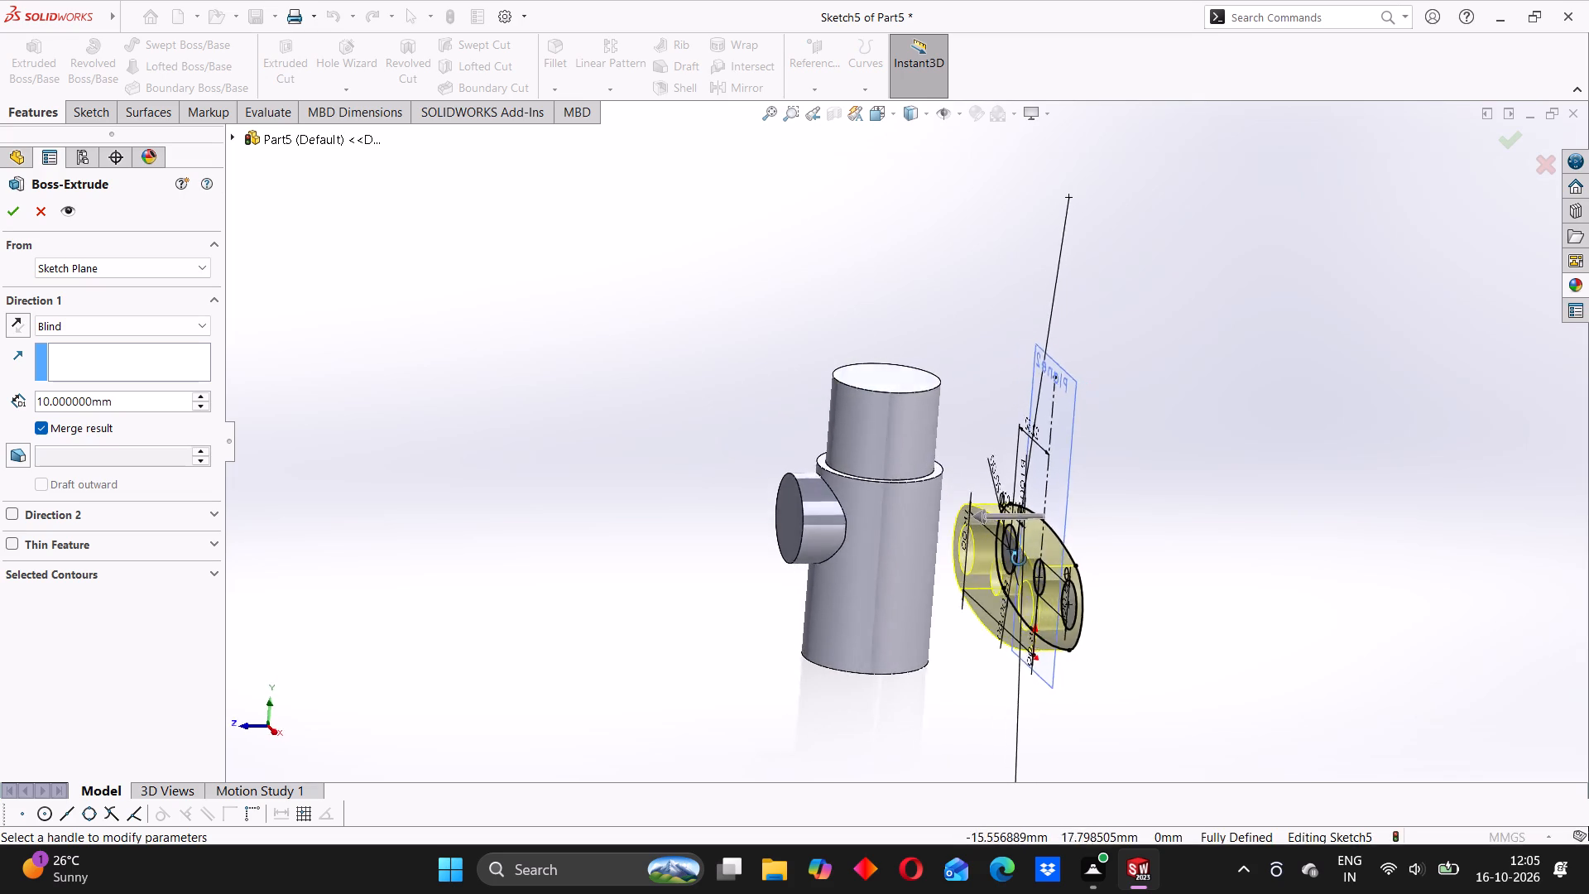
pyautogui.moveTo(1019, 559); pyautogui.dragTo(886, 526, button='middle')
pyautogui.scroll(-4, 1011, 594)
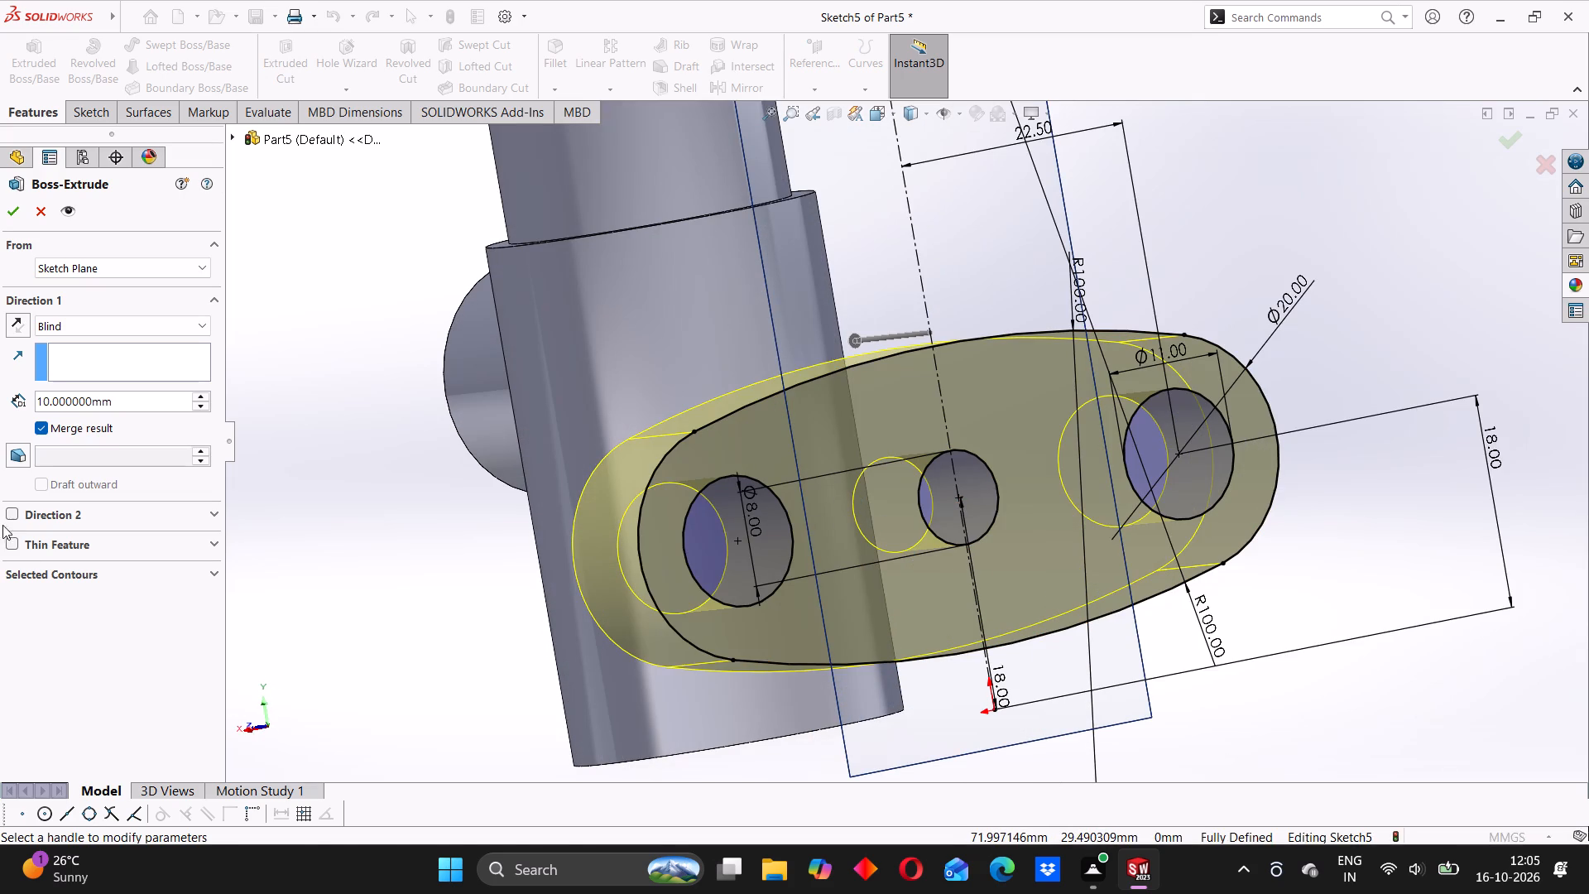
pyautogui.click(130, 573)
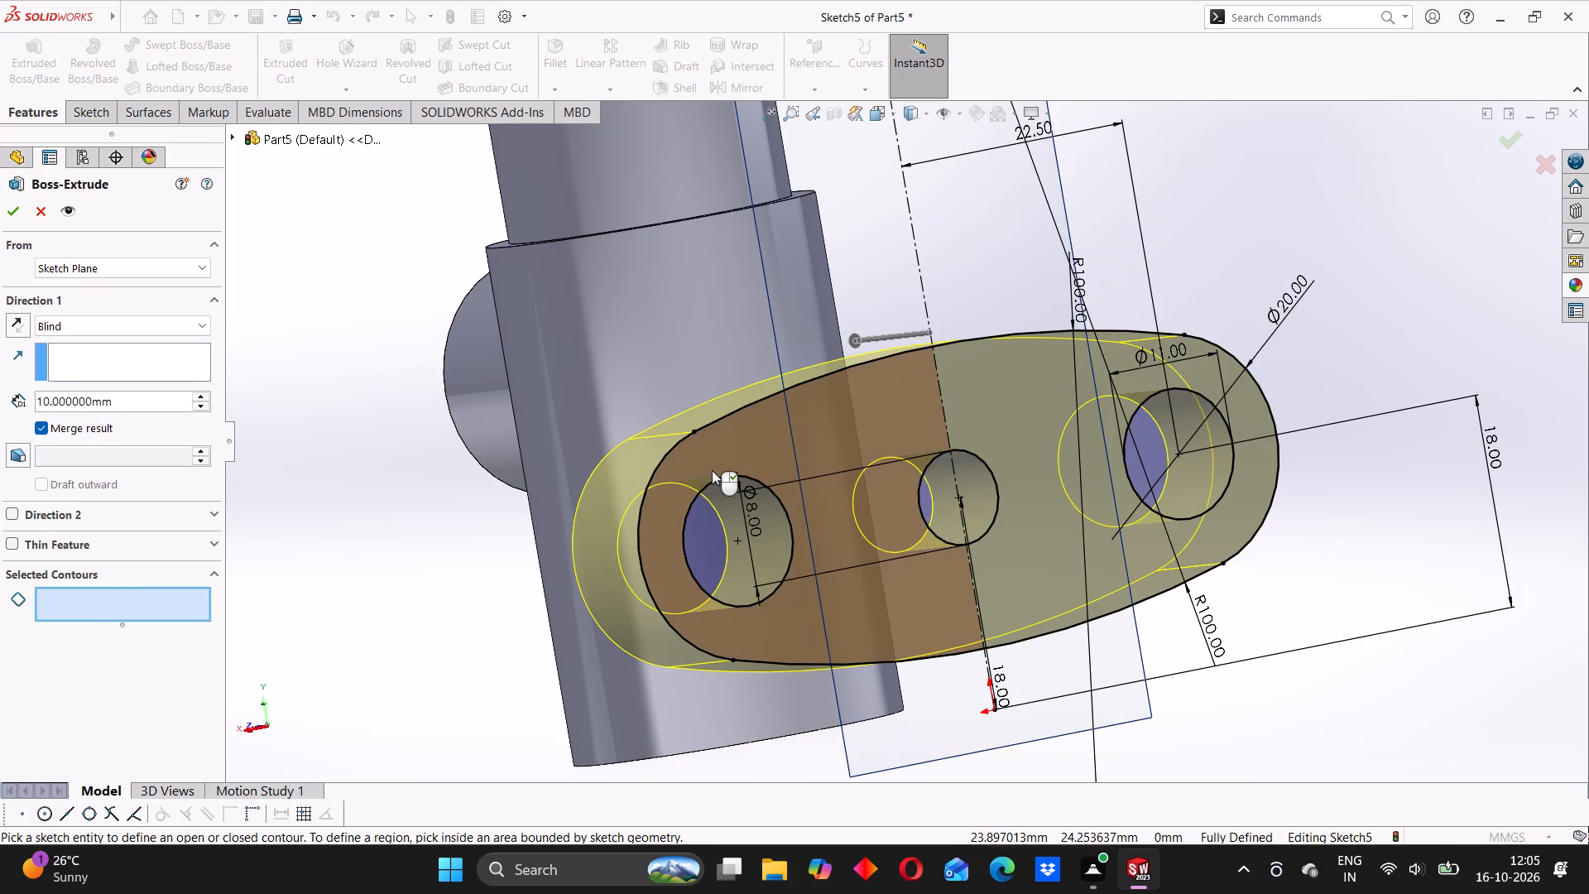
pyautogui.click(703, 464)
pyautogui.click(1033, 406)
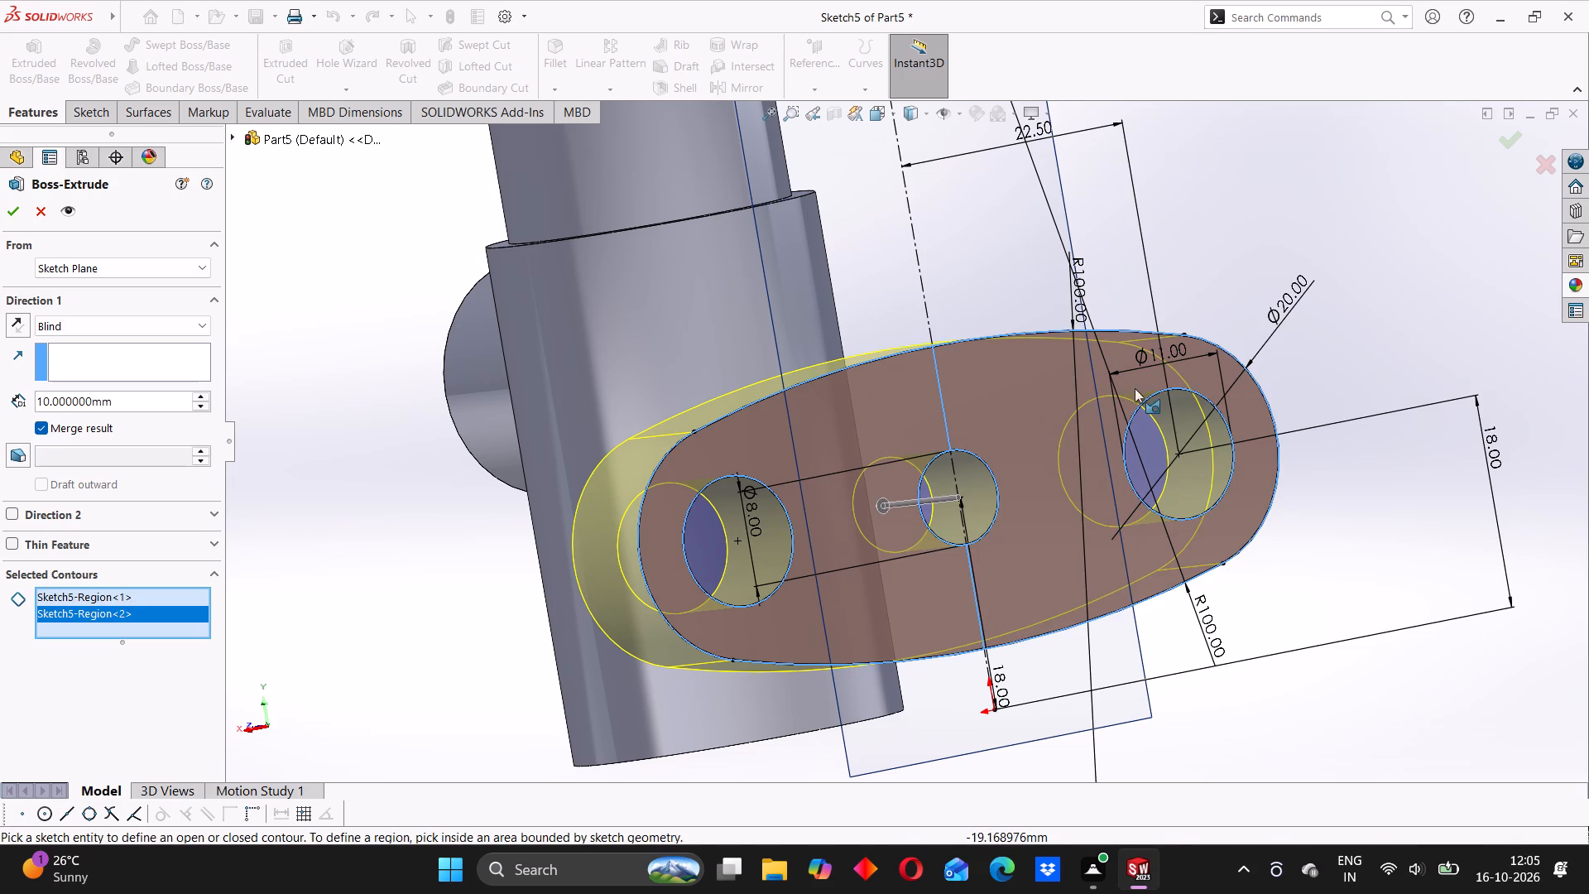
pyautogui.click(990, 483)
pyautogui.click(952, 489)
# Extrude the chosen flange contours to a blind depth of 11 mm toward the cylinder, with Merge result on.
pyautogui.scroll(2, 973, 565)
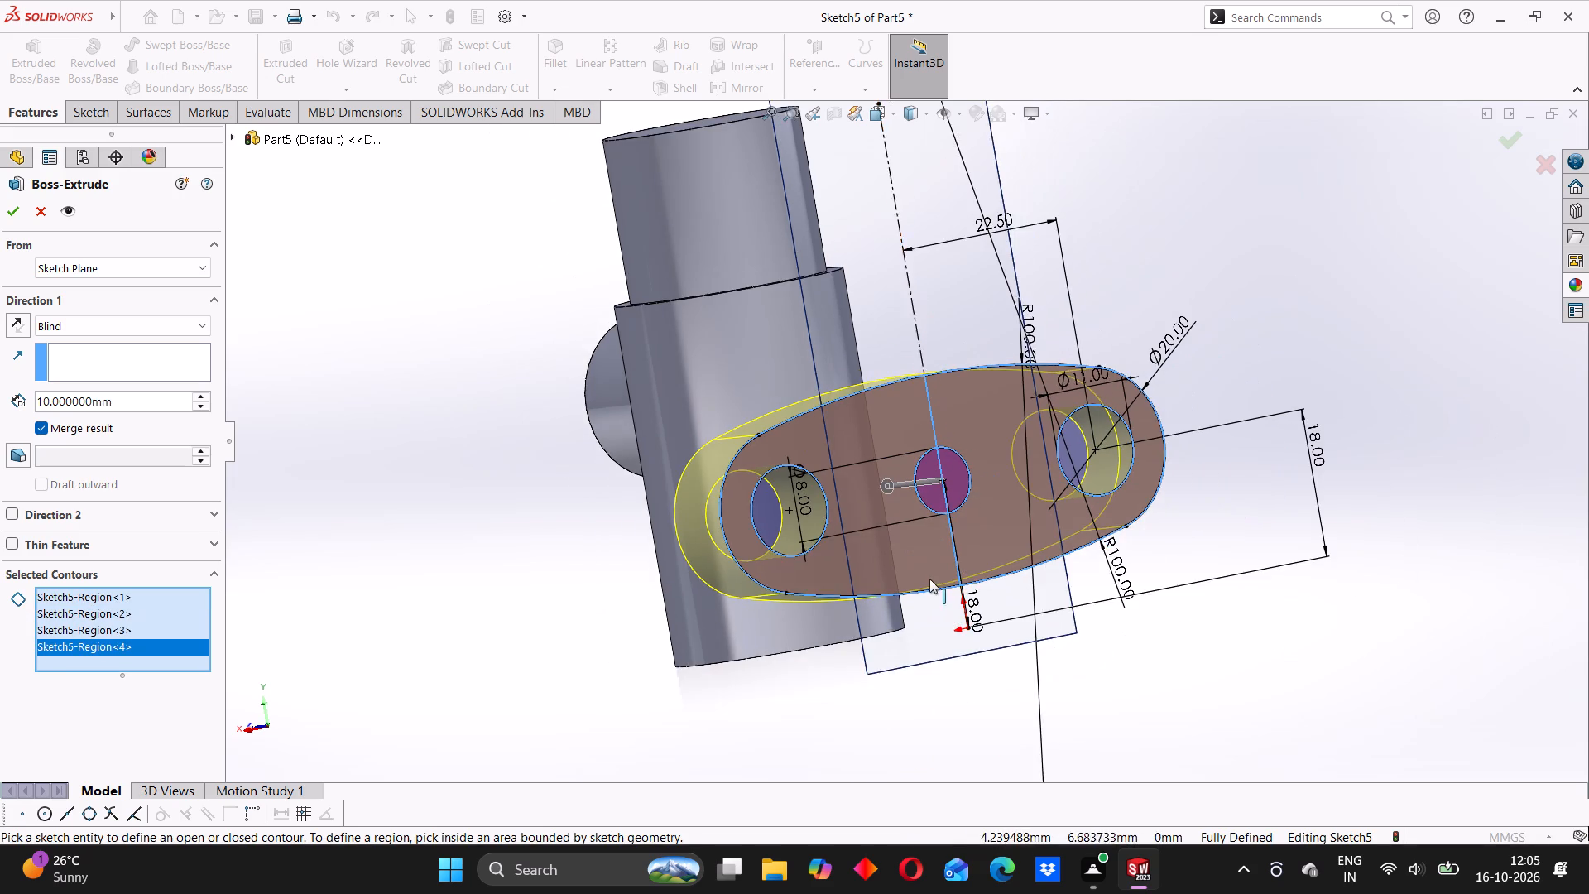
pyautogui.moveTo(929, 579); pyautogui.dragTo(969, 618, button='middle')
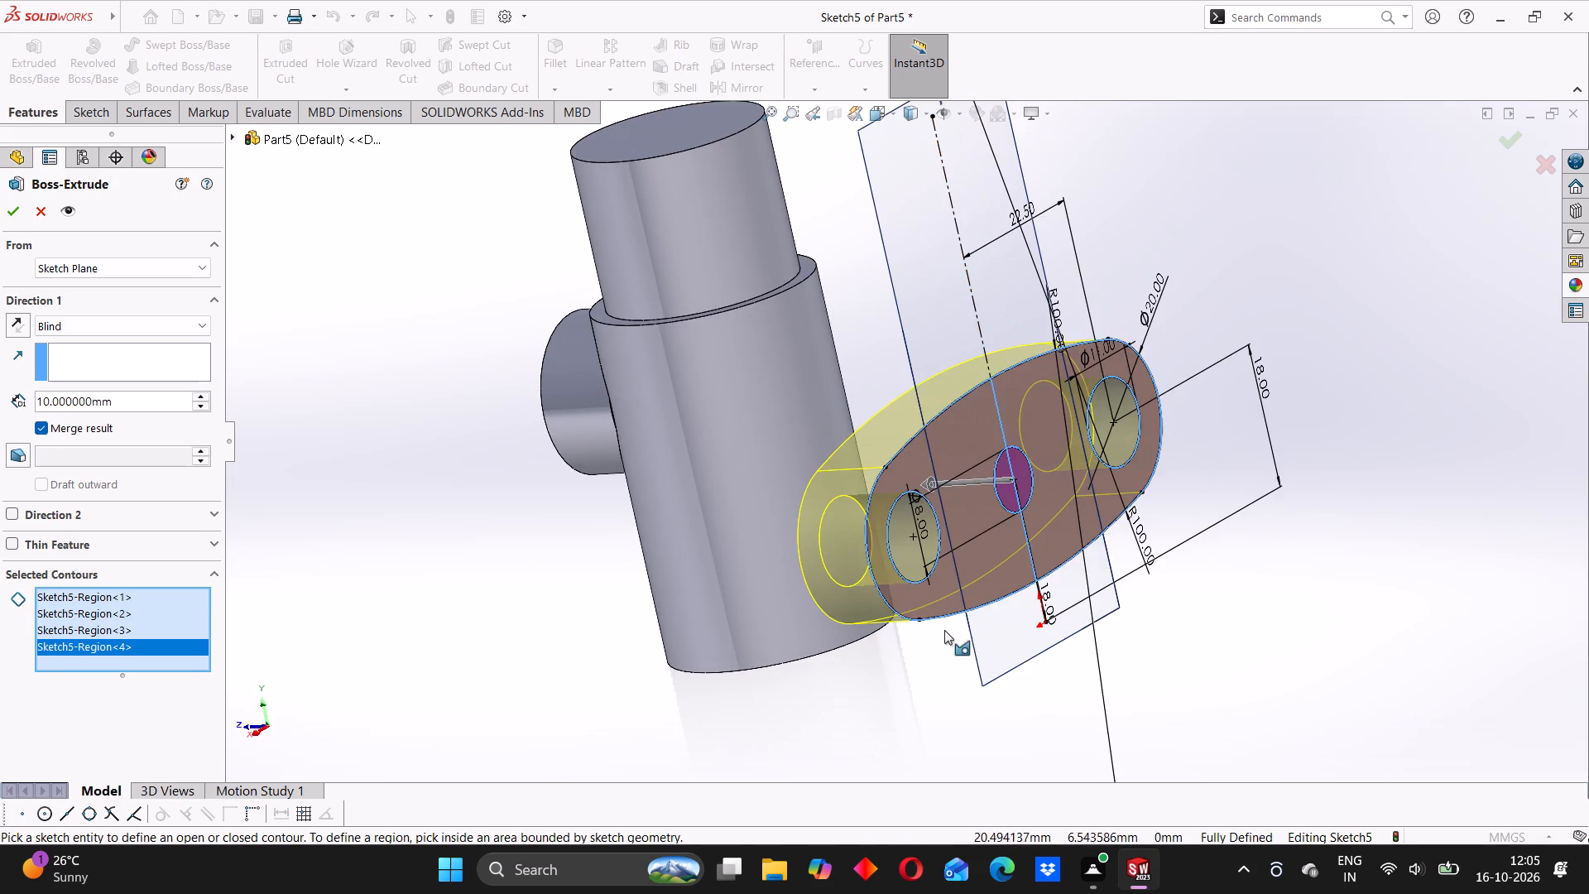
pyautogui.moveTo(945, 637); pyautogui.dragTo(904, 592, button='middle')
pyautogui.moveTo(825, 605); pyautogui.dragTo(934, 589, button='middle')
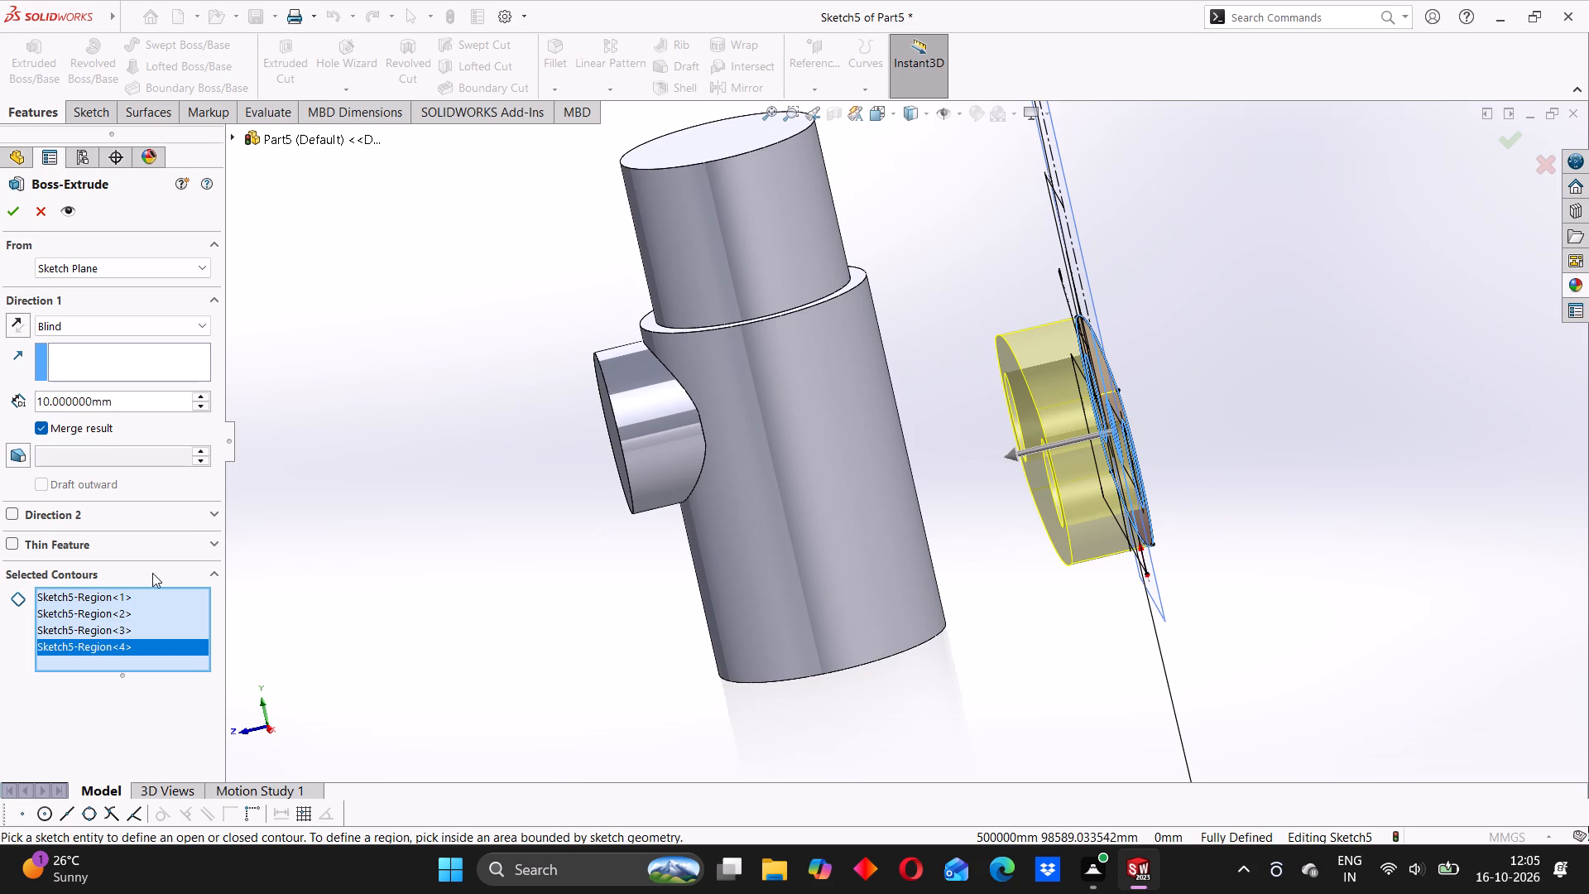
pyautogui.moveTo(132, 400); pyautogui.dragTo(29, 421)
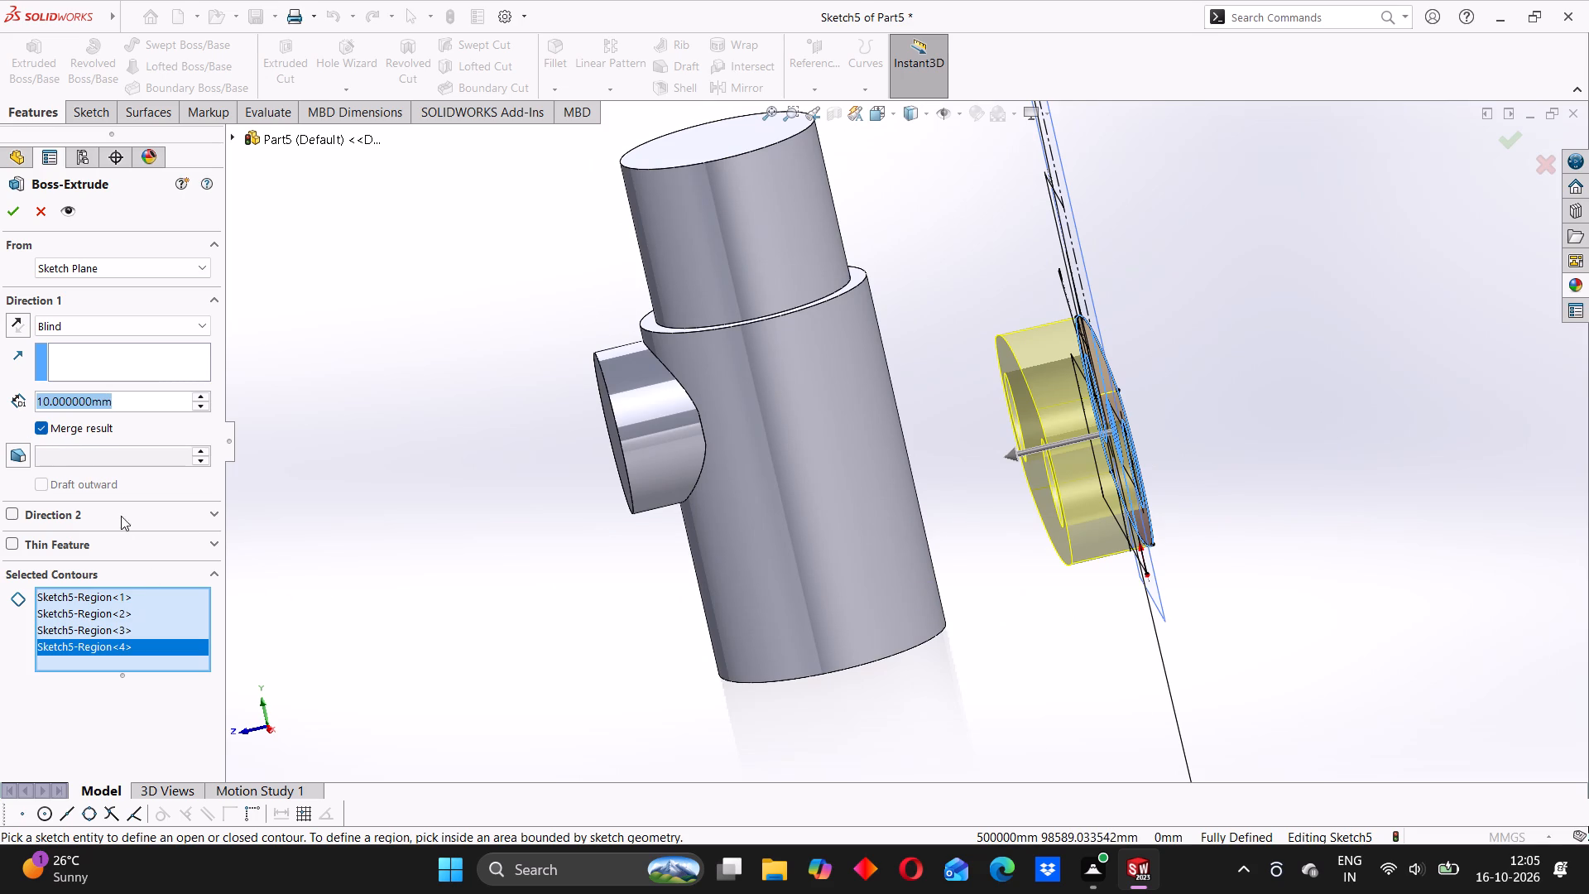
pyautogui.write('11')
pyautogui.press('Return')
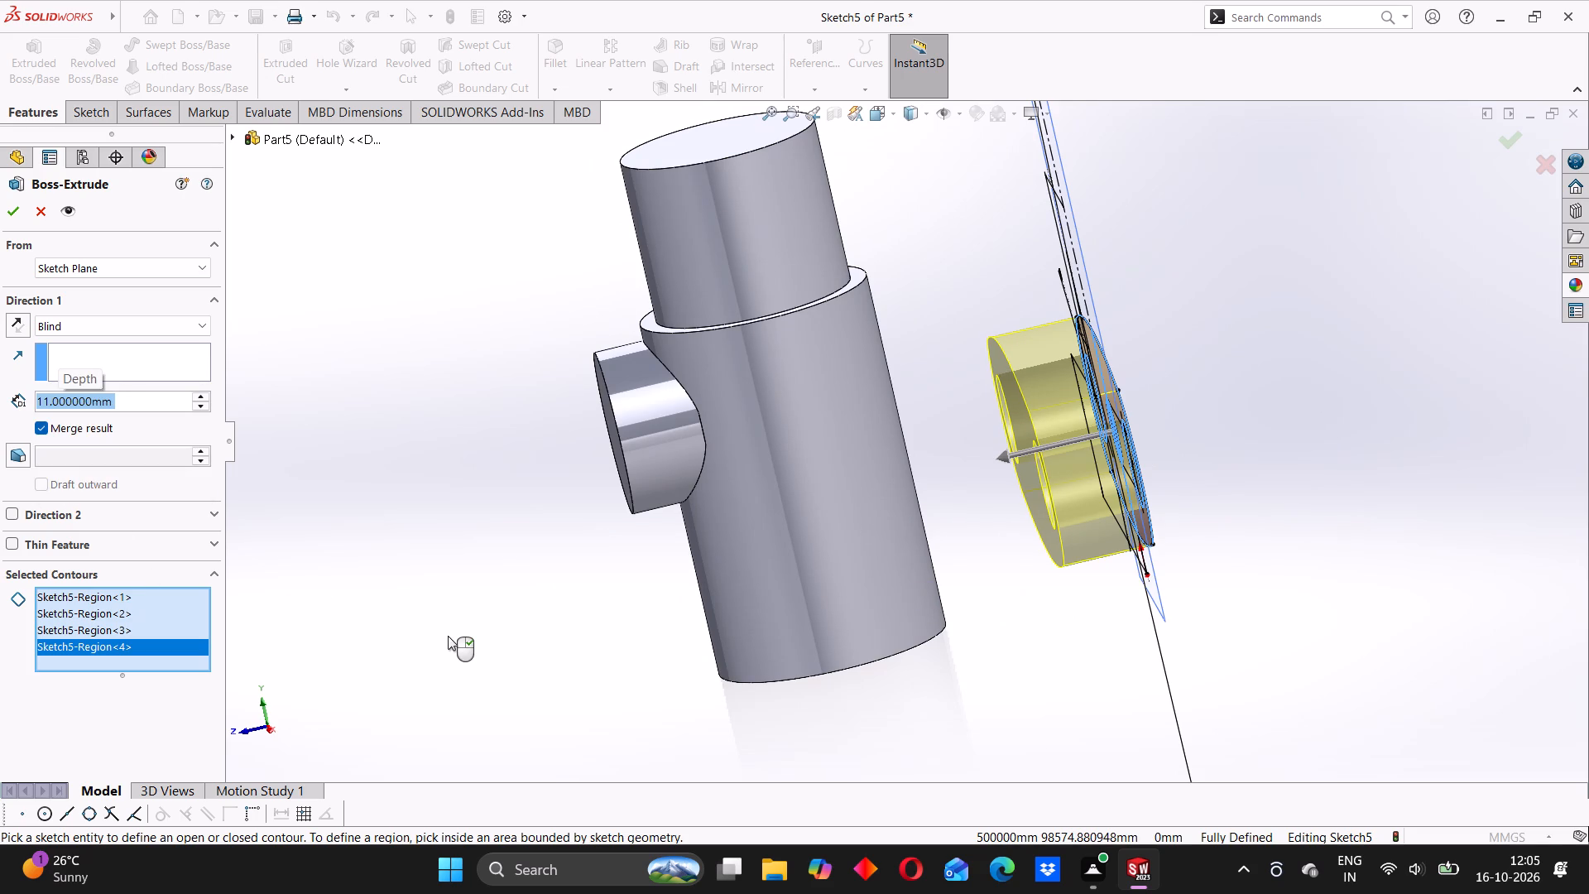
pyautogui.click(2, 199)
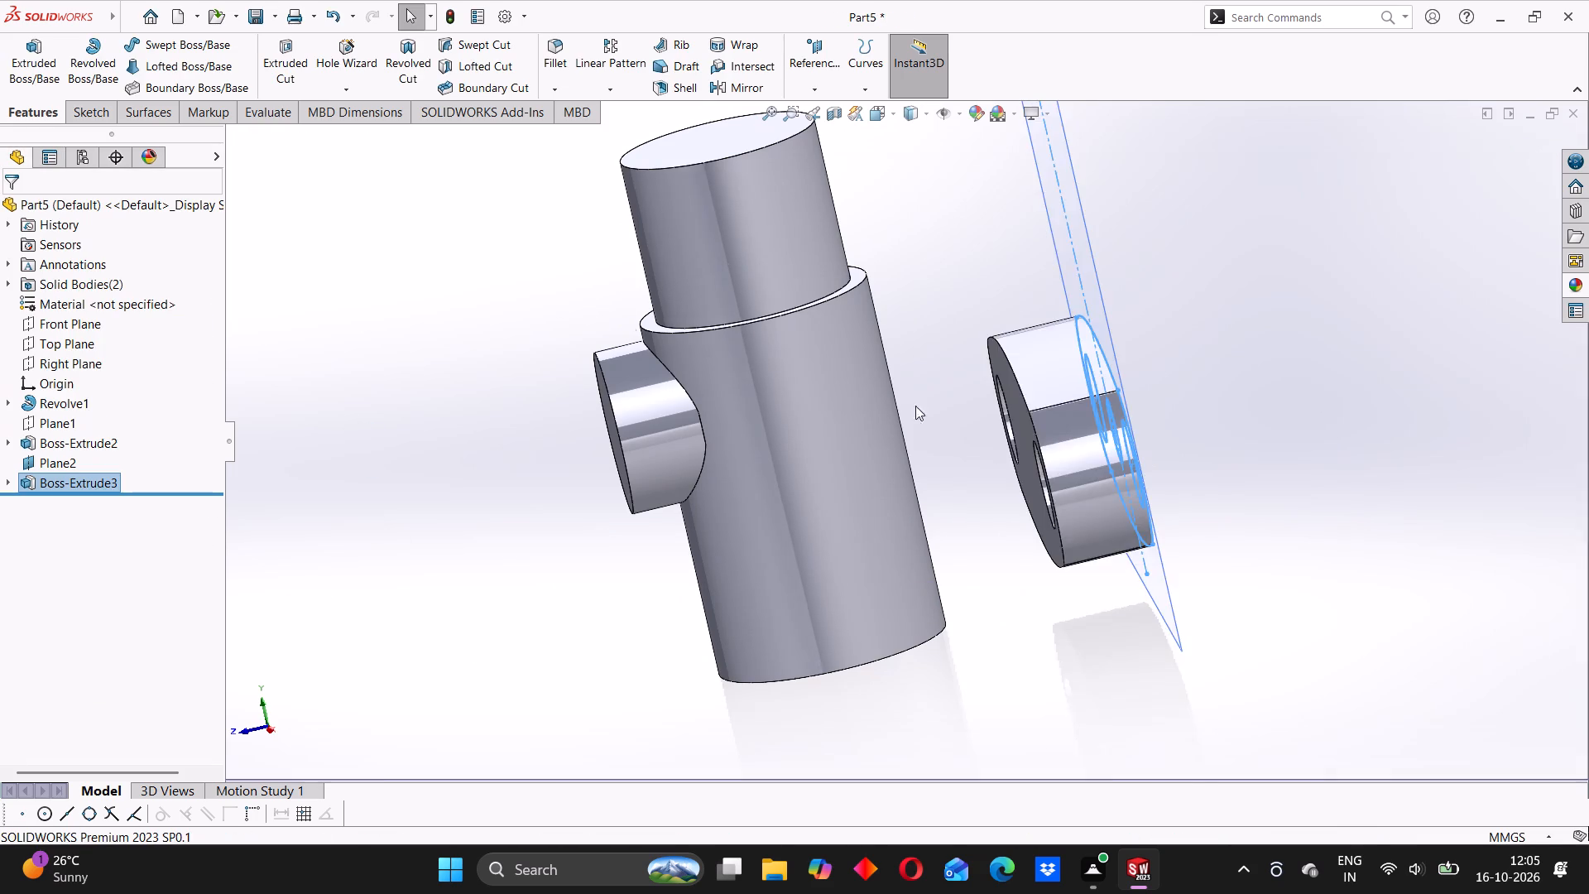
# Hide Plane2.
pyautogui.scroll(3, 1035, 411)
pyautogui.moveTo(1109, 382); pyautogui.dragTo(1086, 423, button='middle')
pyautogui.click(1116, 374)
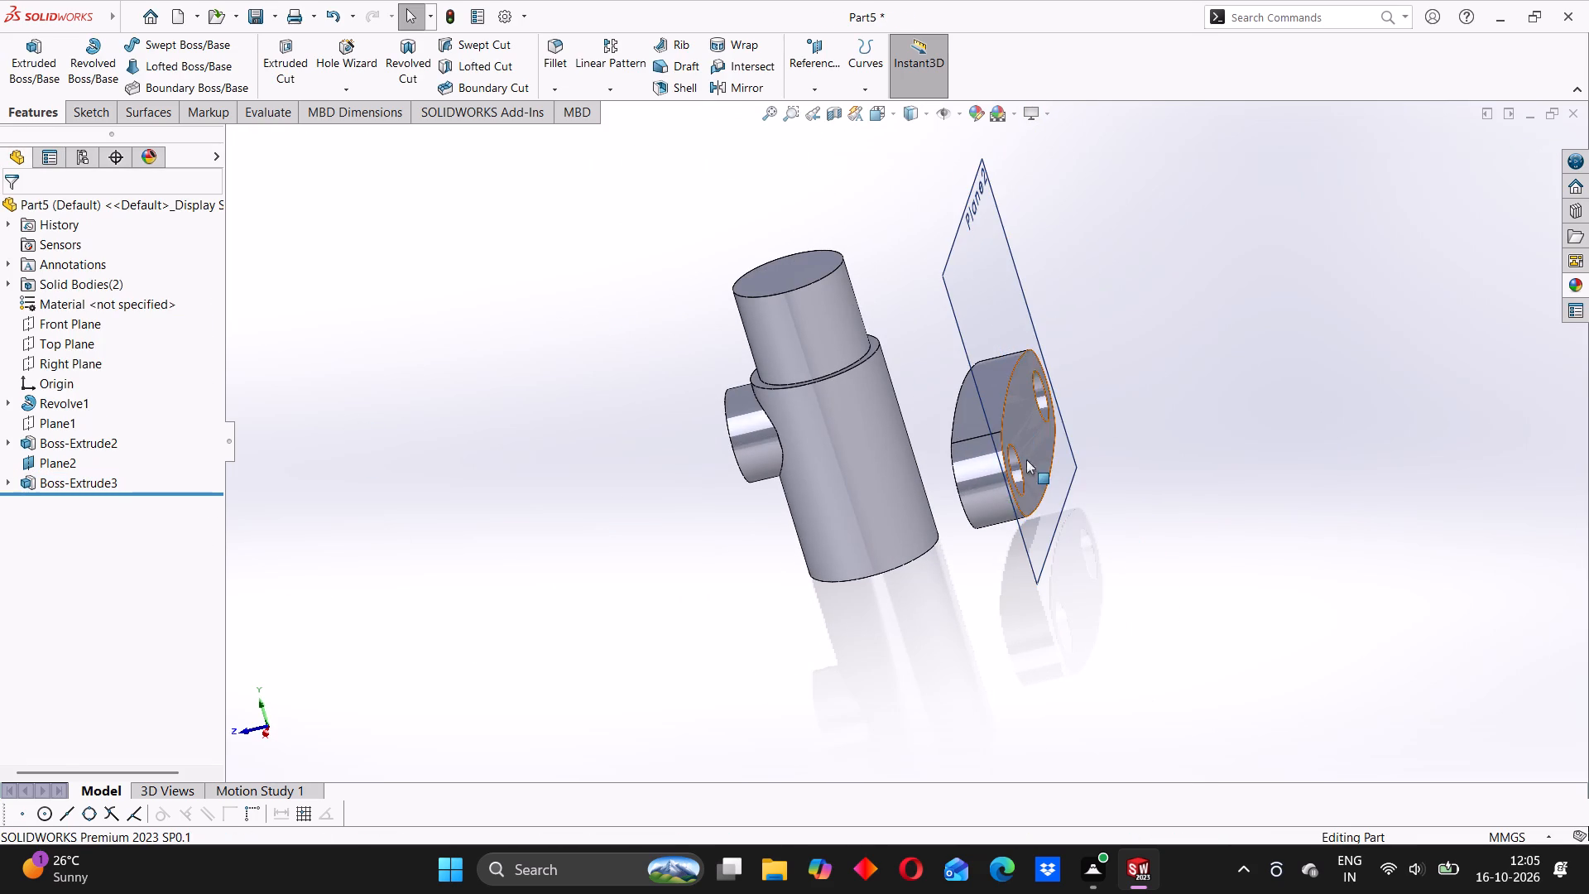
pyautogui.scroll(1, 982, 251)
pyautogui.scroll(-3, 947, 323)
pyautogui.rightClick(981, 267)
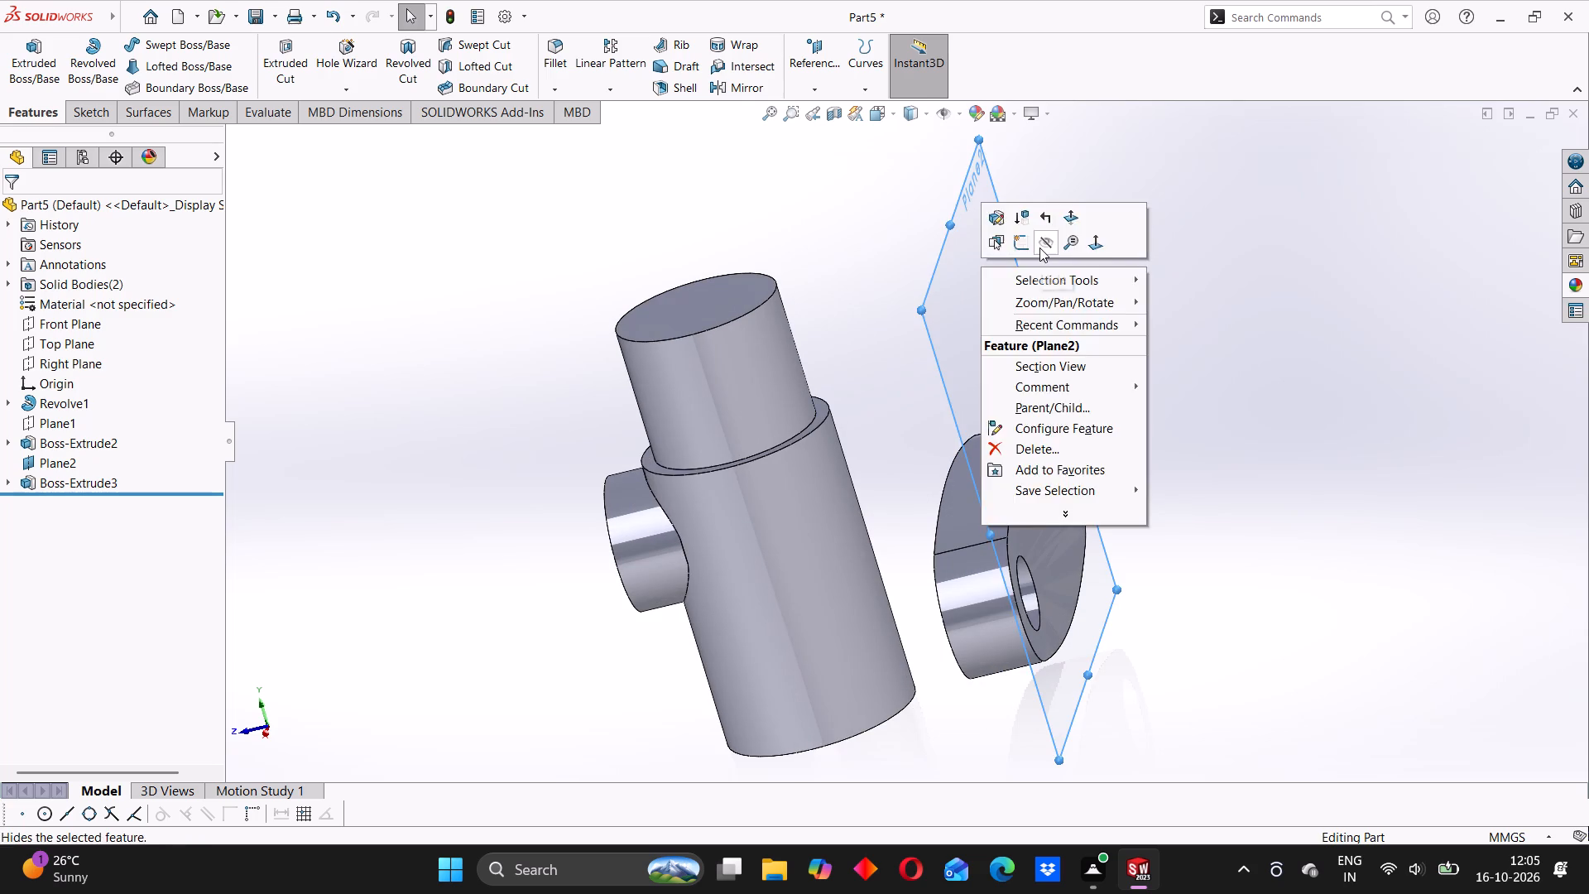
pyautogui.click(1039, 247)
# On the flange's cylinder-facing face, sketch a circle of about 9.7 mm radius centred midway between the two holes.
pyautogui.moveTo(1105, 446); pyautogui.dragTo(1140, 388, button='middle')
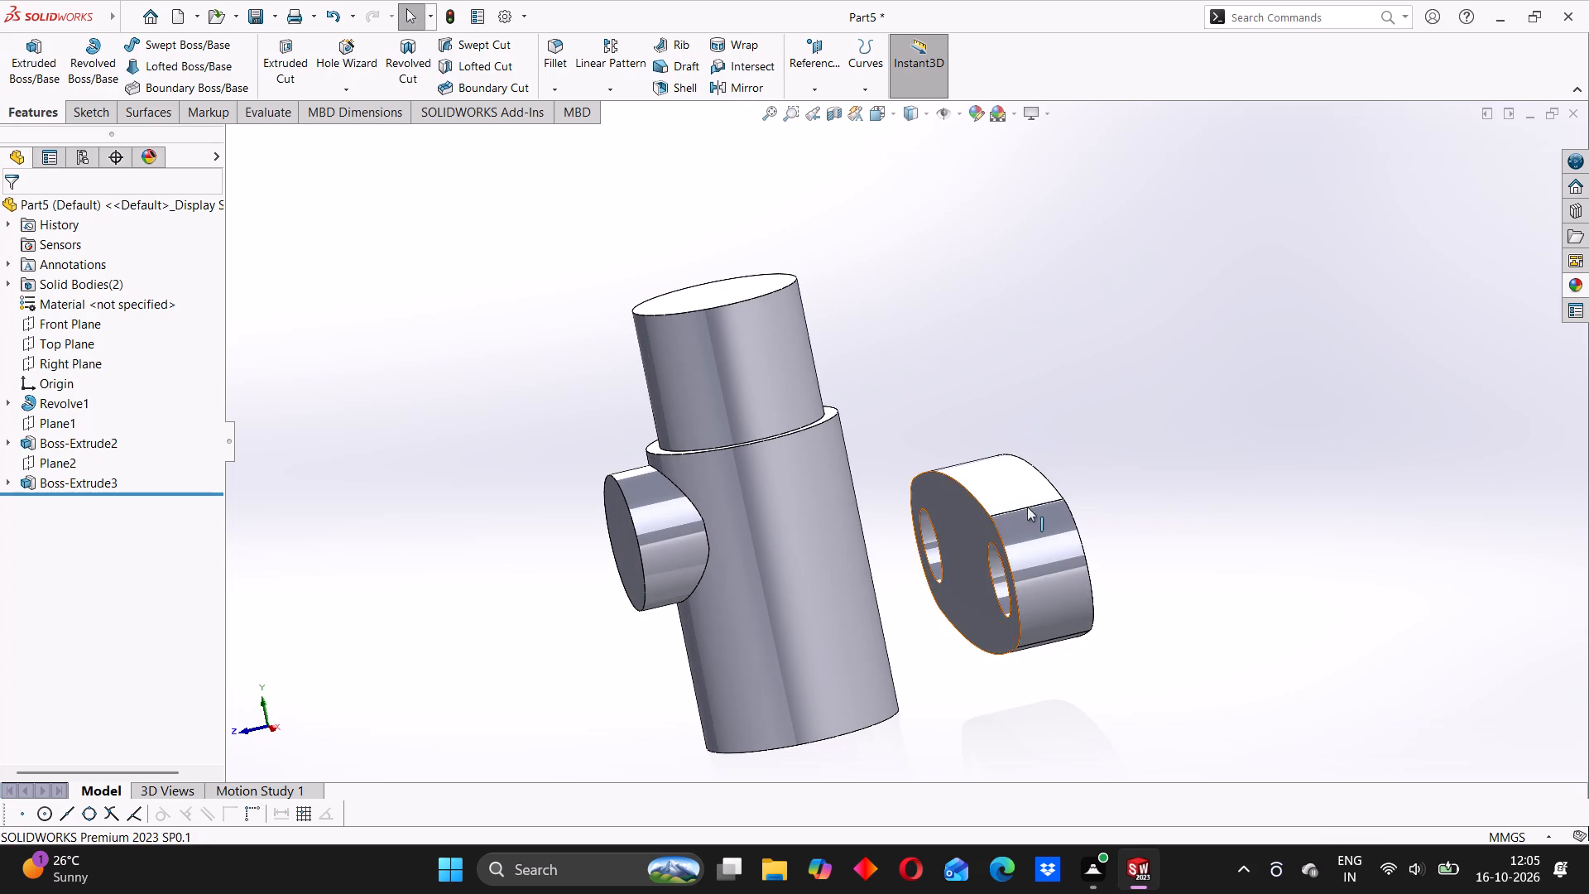
pyautogui.click(966, 518)
pyautogui.click(1036, 475)
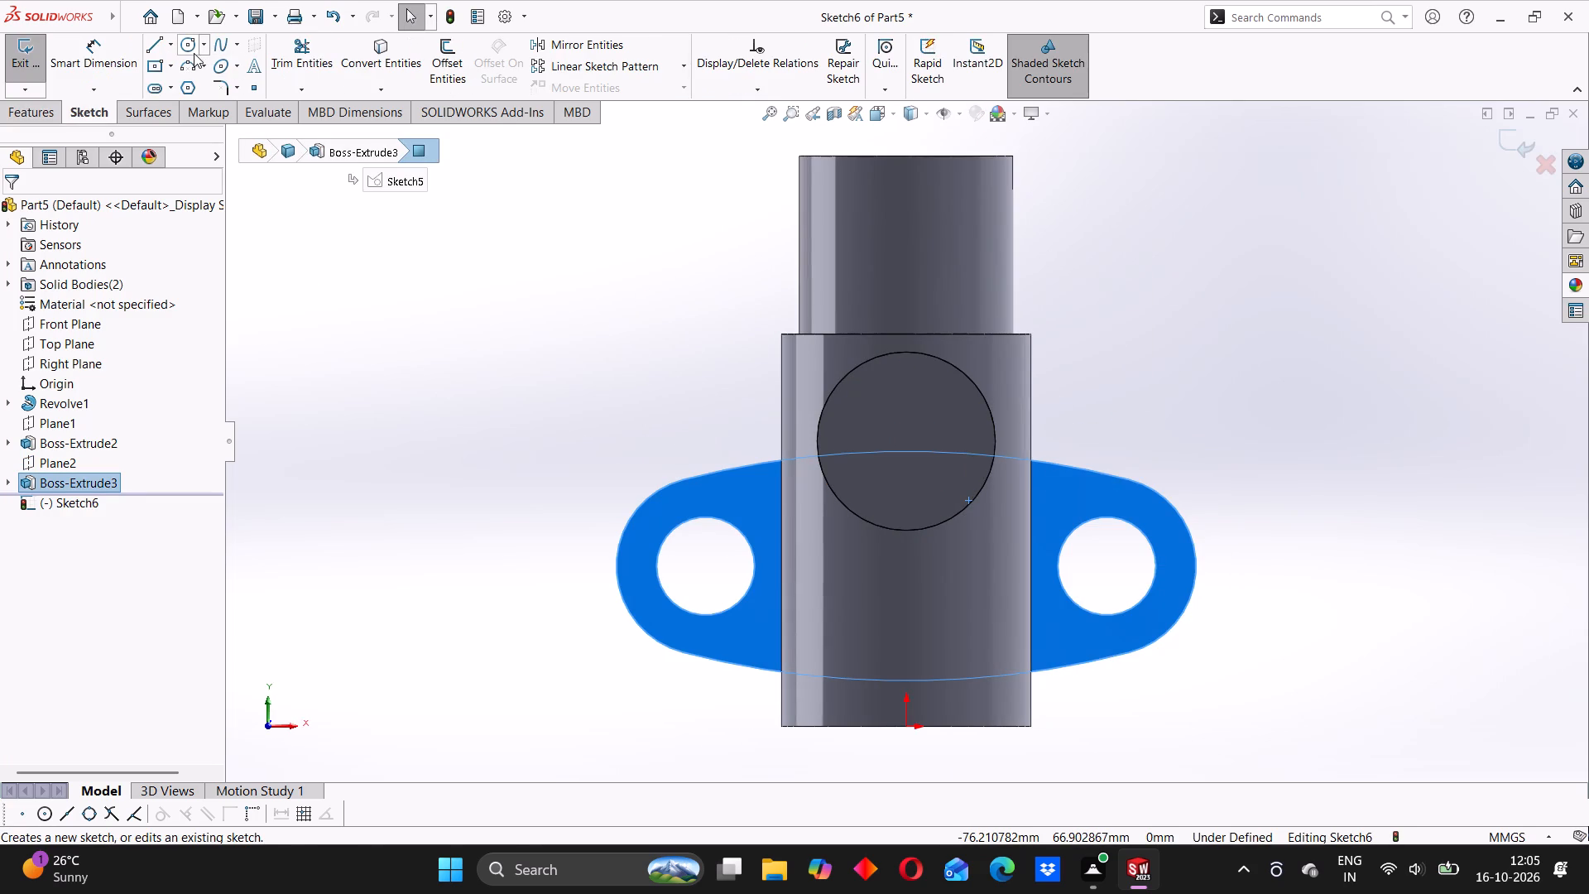
pyautogui.click(193, 53)
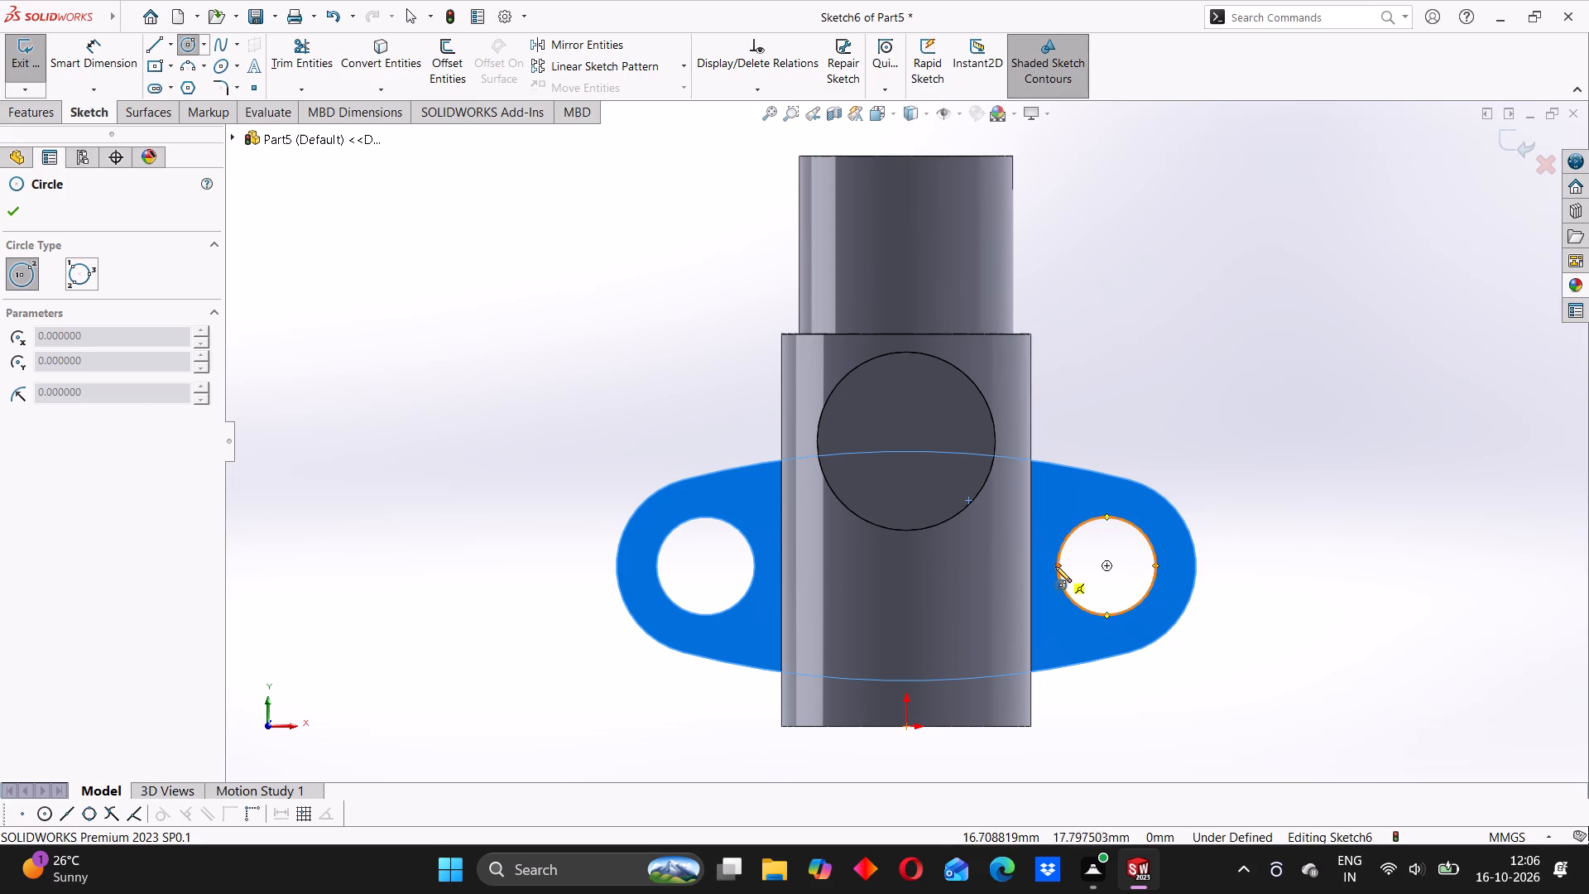
pyautogui.click(910, 570)
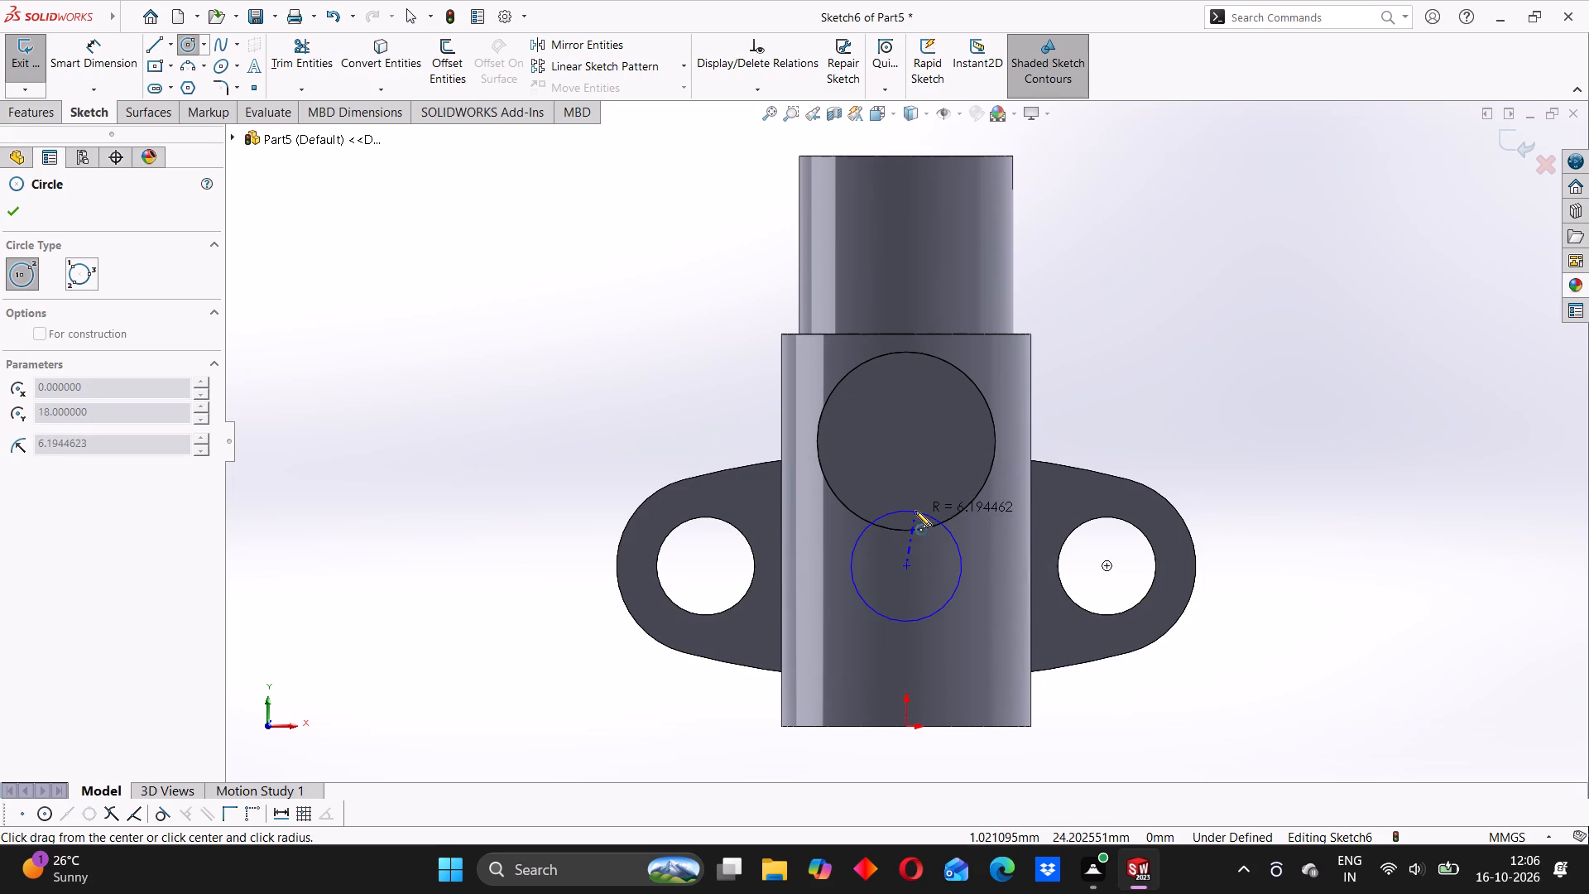
pyautogui.click(923, 481)
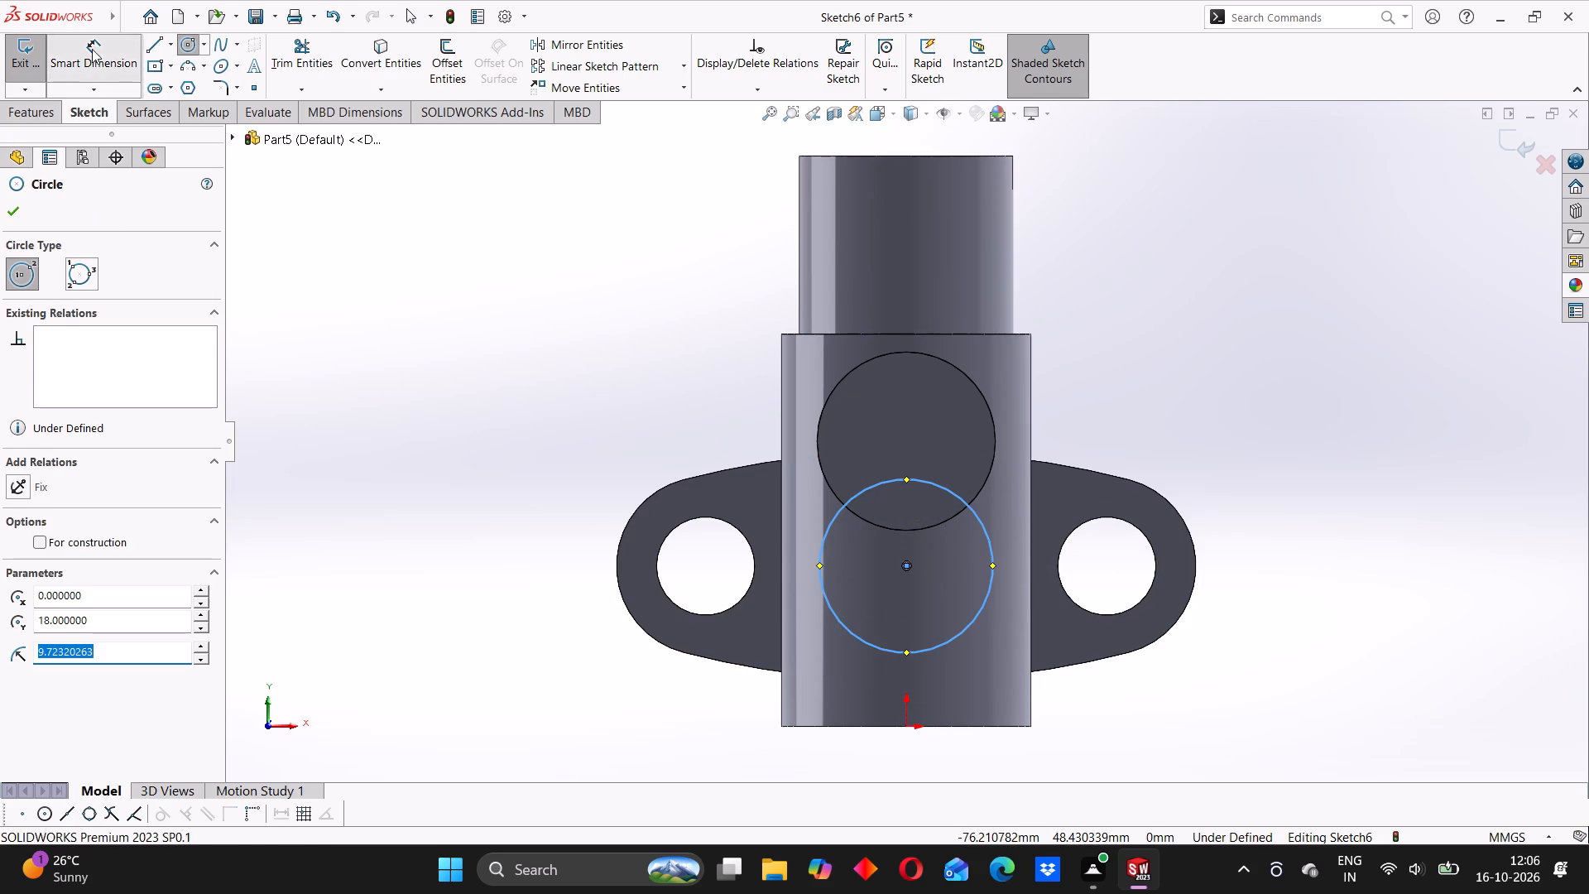
# Dimension the circle to a 20 mm diameter with its centre 18 mm above the origin.
pyautogui.click(92, 50)
pyautogui.click(904, 477)
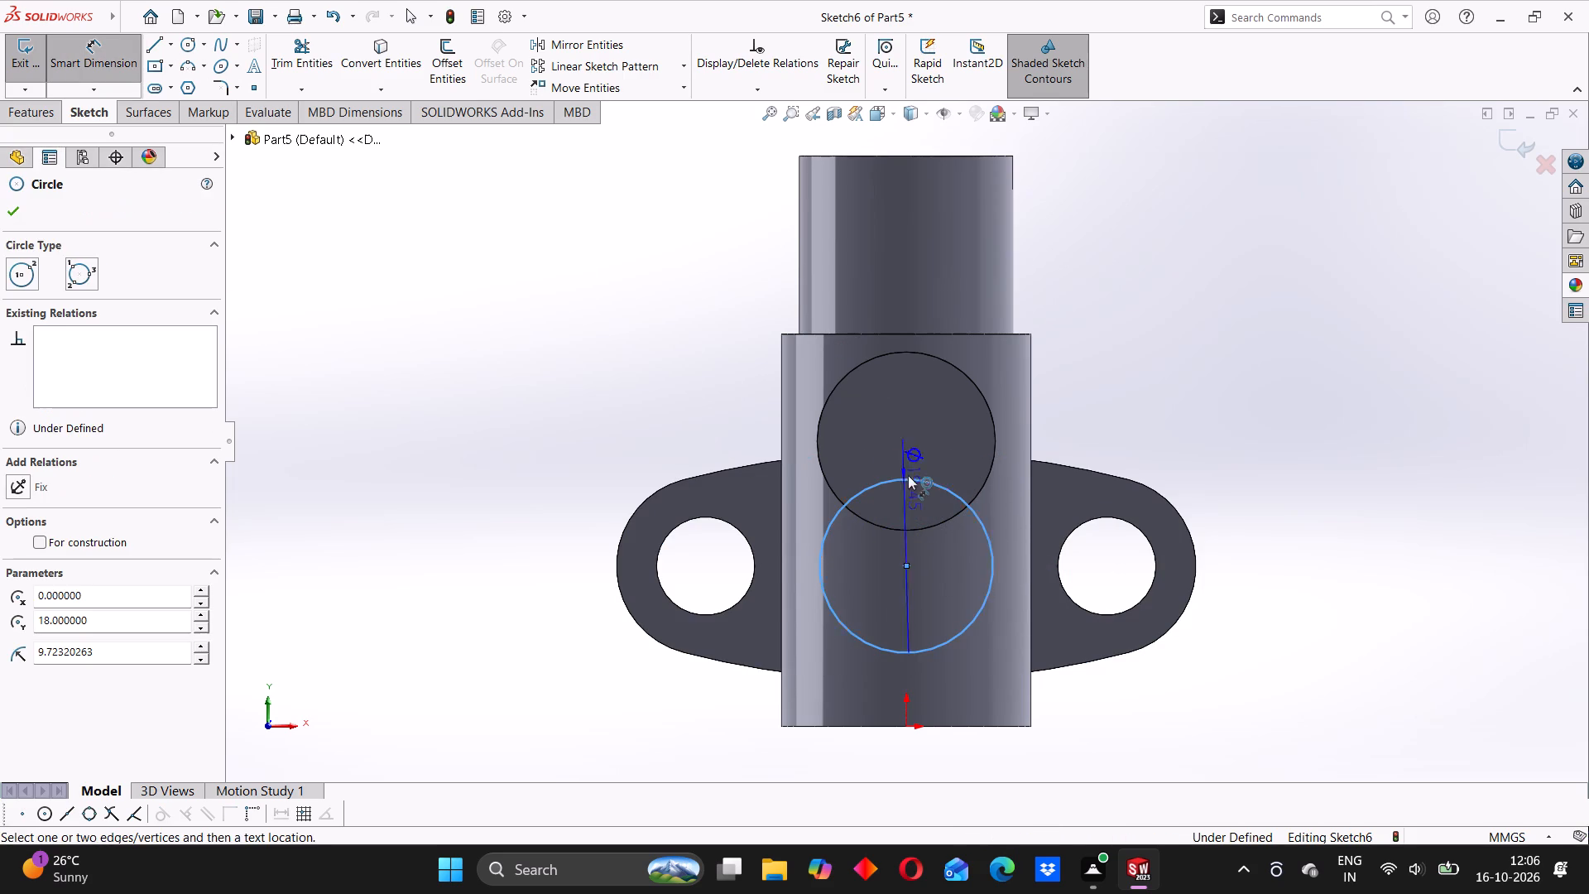
pyautogui.click(1130, 406)
pyautogui.write('20')
pyautogui.press('Return')
pyautogui.click(1344, 308)
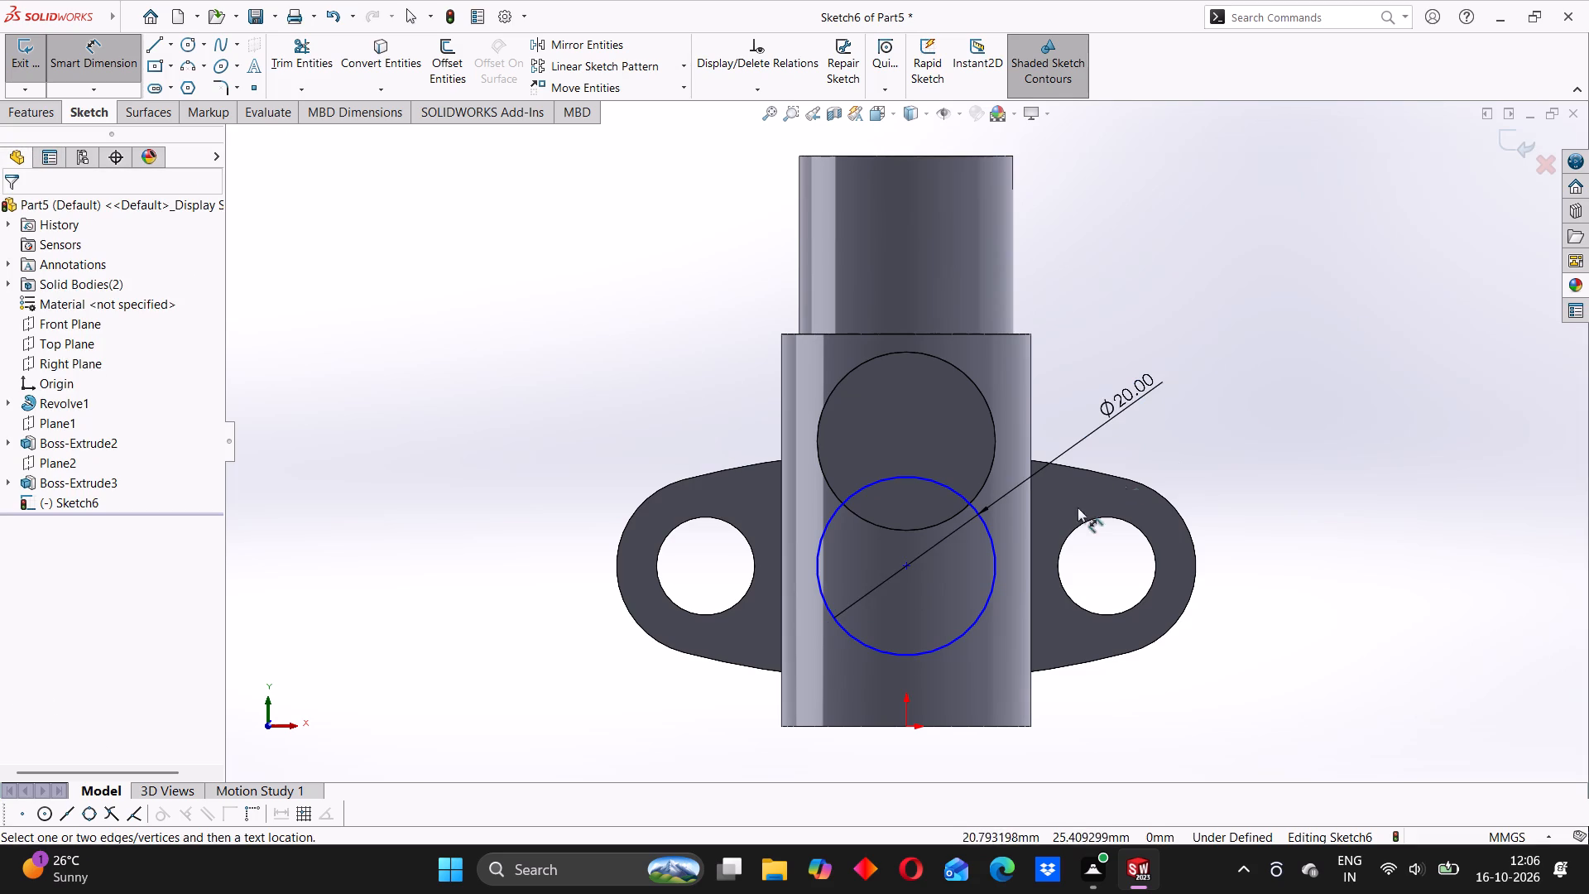
pyautogui.click(910, 567)
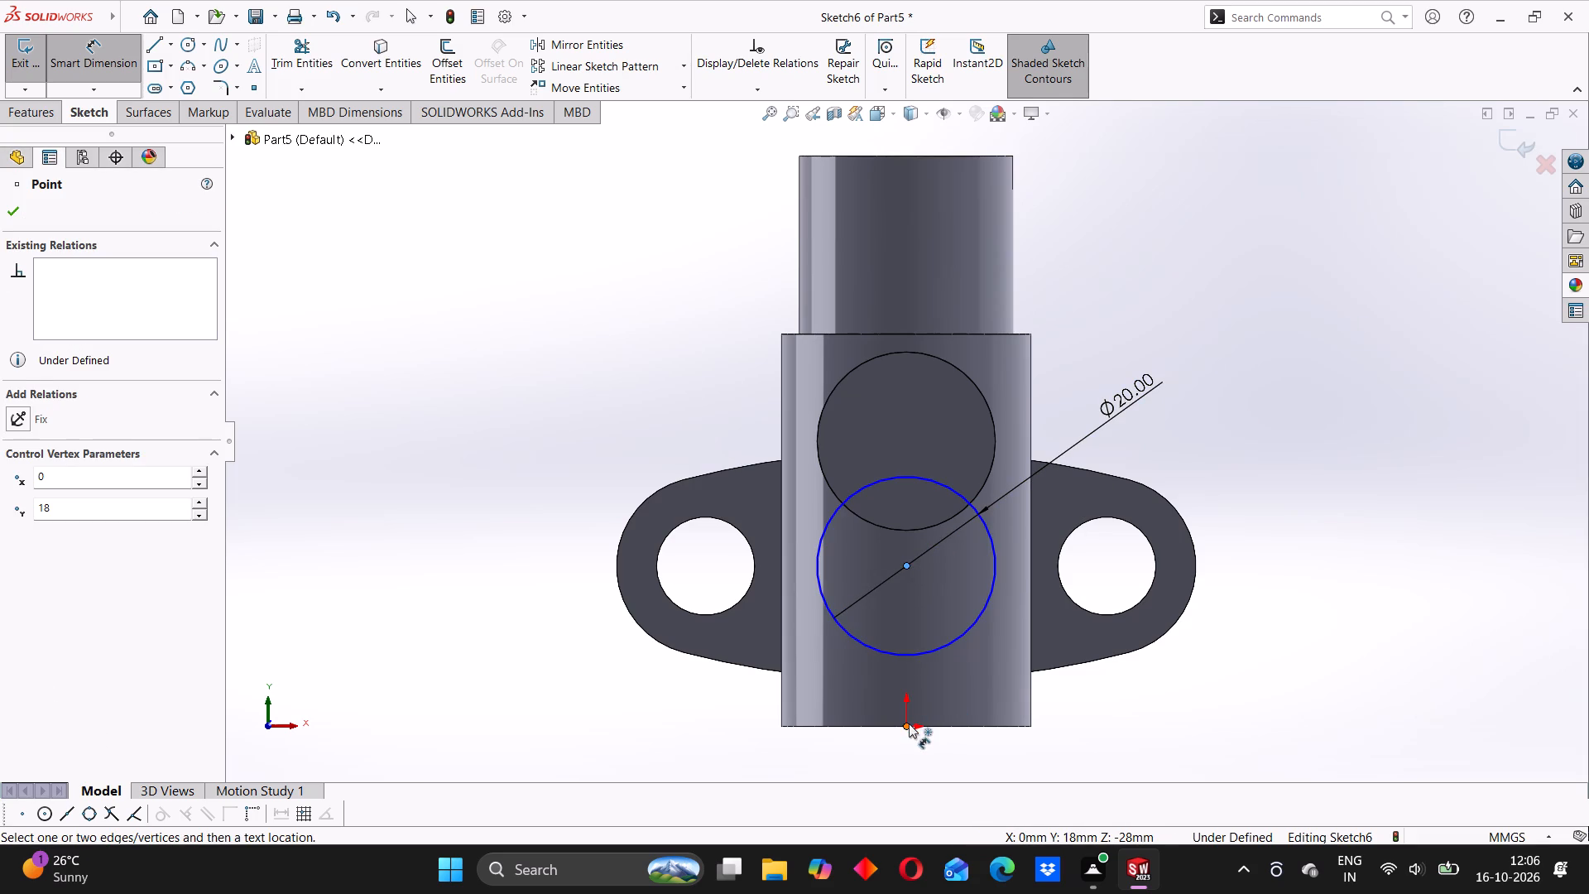
pyautogui.click(909, 723)
pyautogui.click(571, 614)
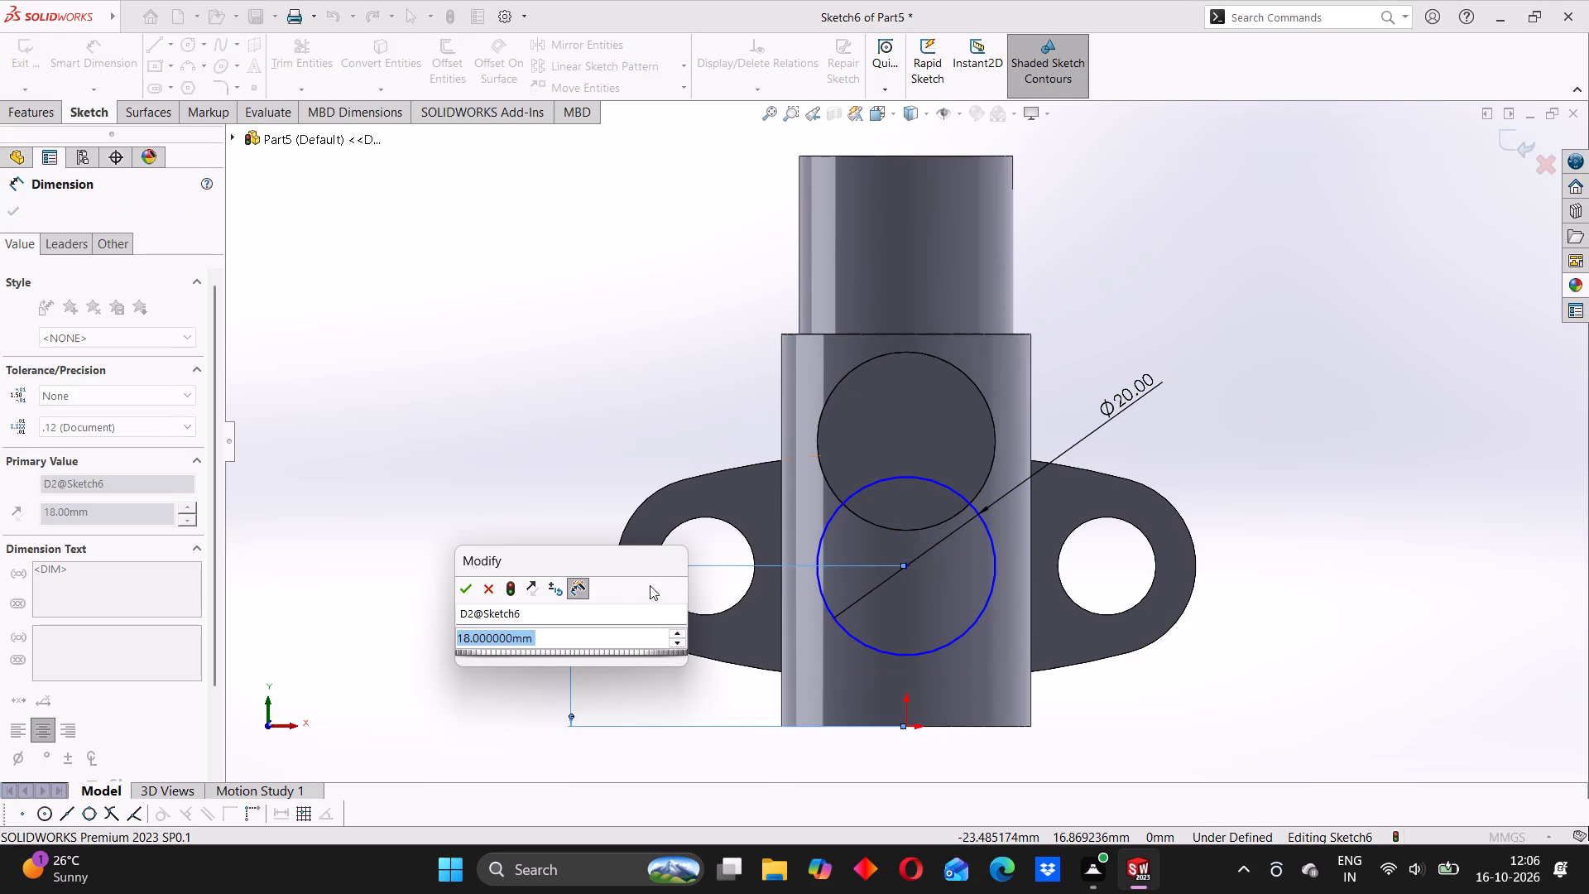
pyautogui.click(465, 588)
pyautogui.click(505, 462)
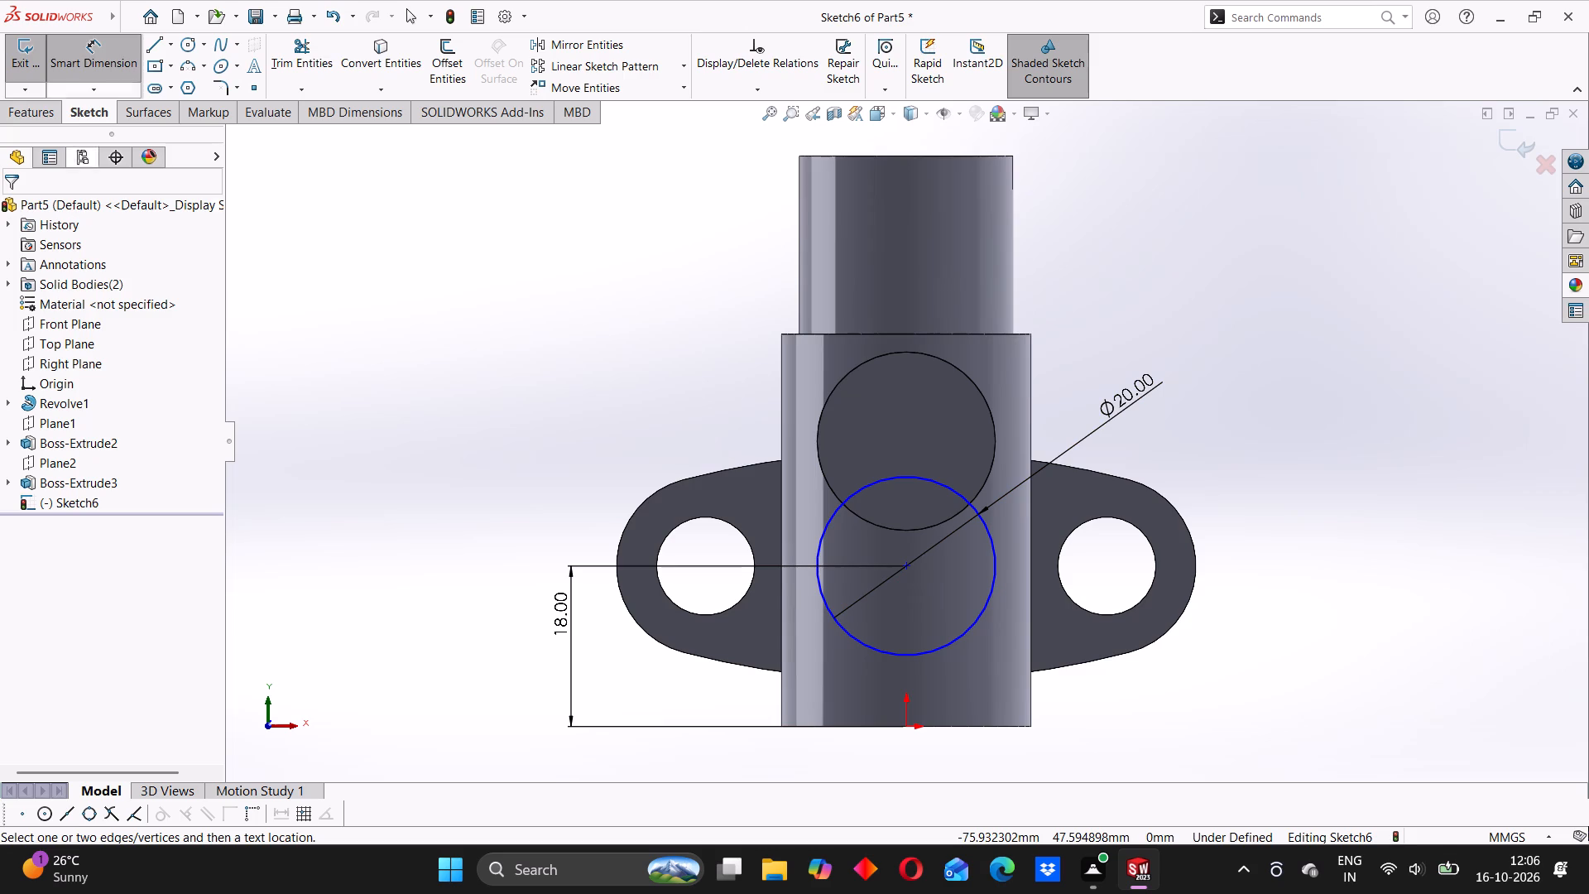
pyautogui.click(130, 68)
# Add a Vertical relation between the circle's centre and the origin.
pyautogui.click(905, 567)
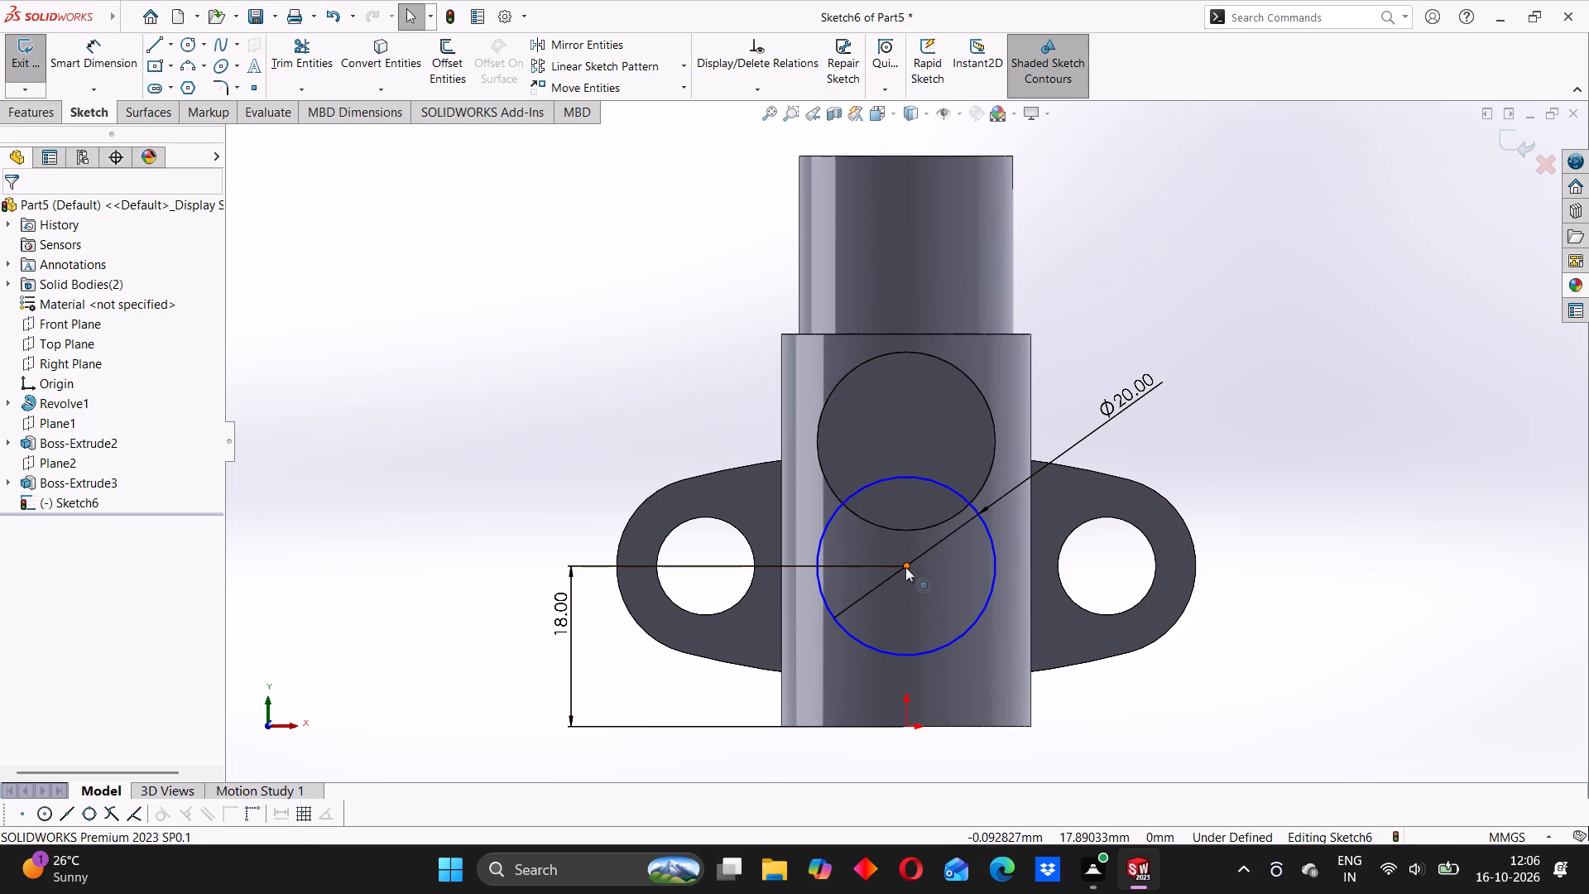
pyautogui.keyDown('ctrl'); pyautogui.click(905, 727); pyautogui.keyUp('ctrl')
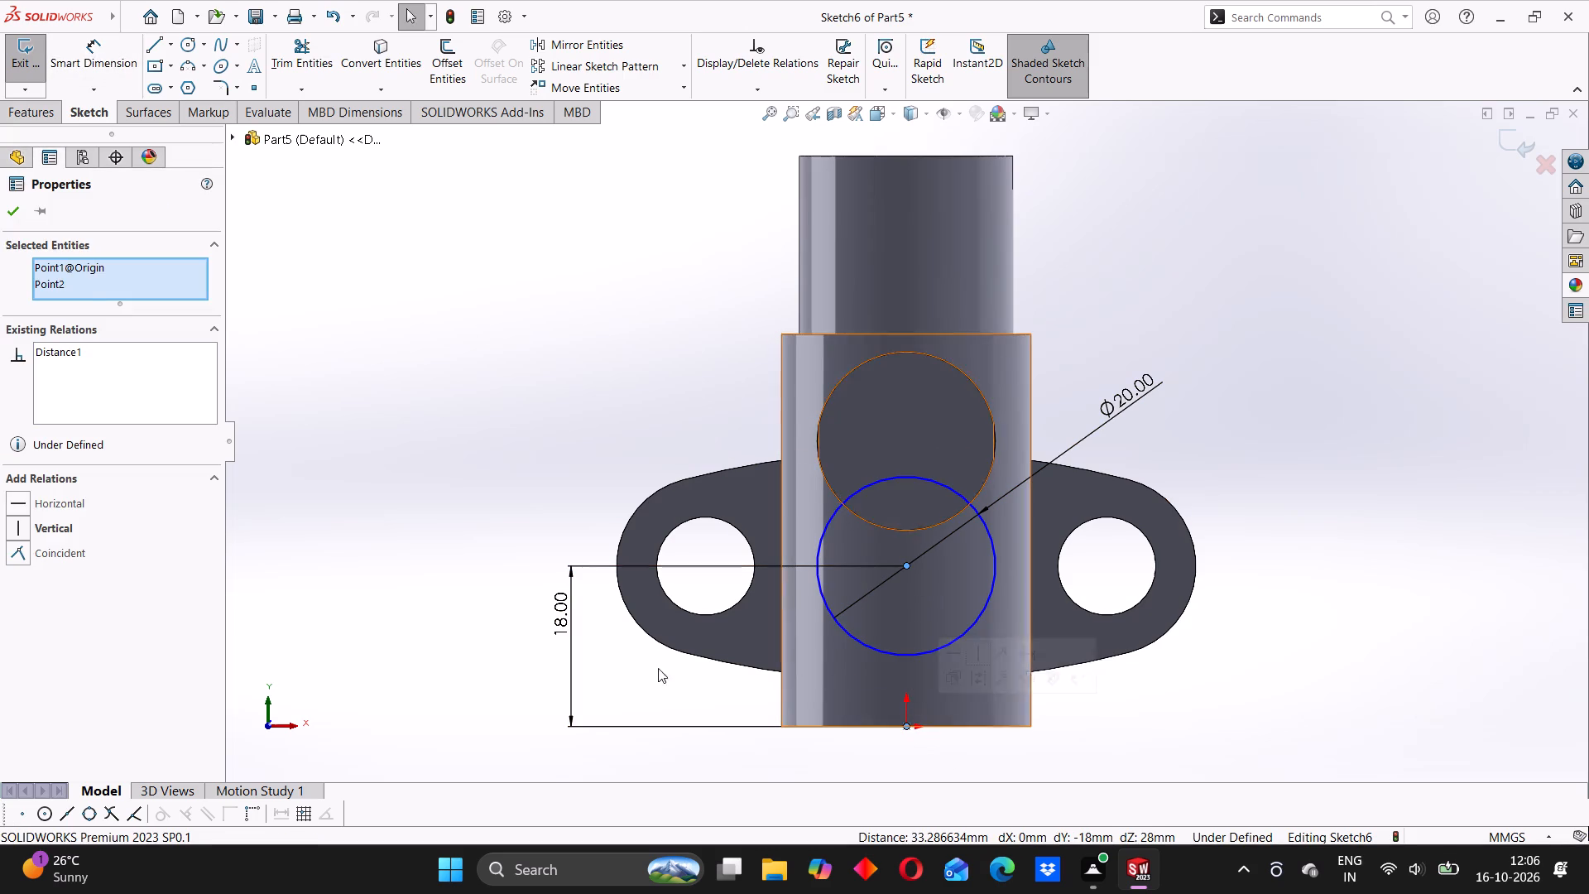
pyautogui.click(23, 527)
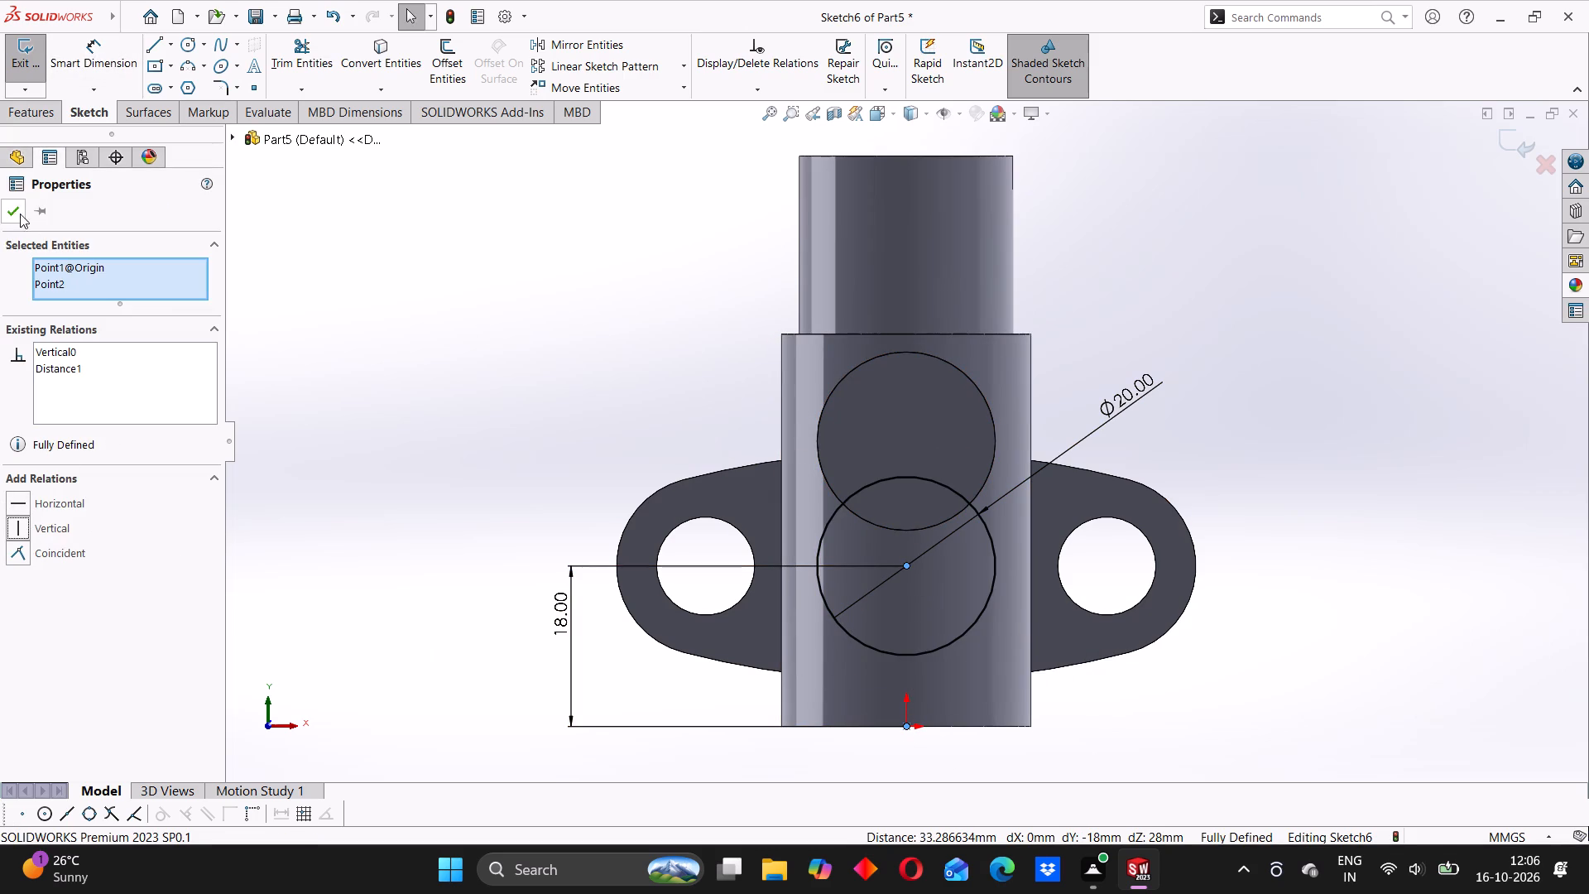
pyautogui.click(11, 209)
# Begin a Boss-Extrude of the 20 mm circle sketch.
pyautogui.scroll(3, 915, 606)
pyautogui.moveTo(1006, 577); pyautogui.dragTo(807, 615, button='middle')
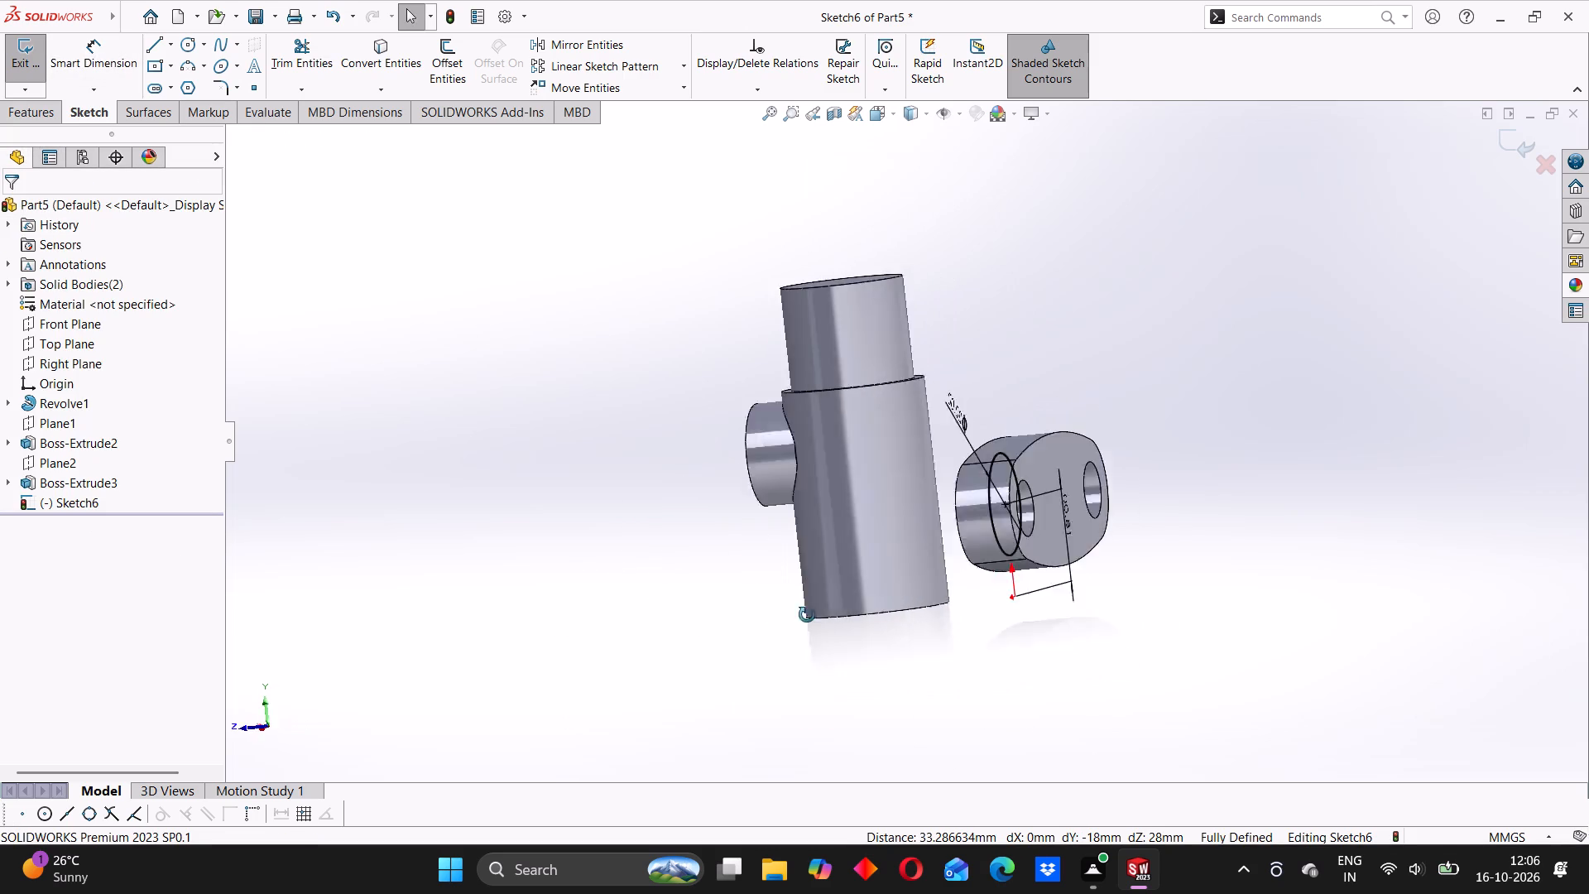
pyautogui.moveTo(807, 615); pyautogui.dragTo(730, 630, button='middle')
pyautogui.moveTo(957, 519); pyautogui.dragTo(936, 534, button='middle')
pyautogui.moveTo(886, 541); pyautogui.dragTo(926, 541, button='middle')
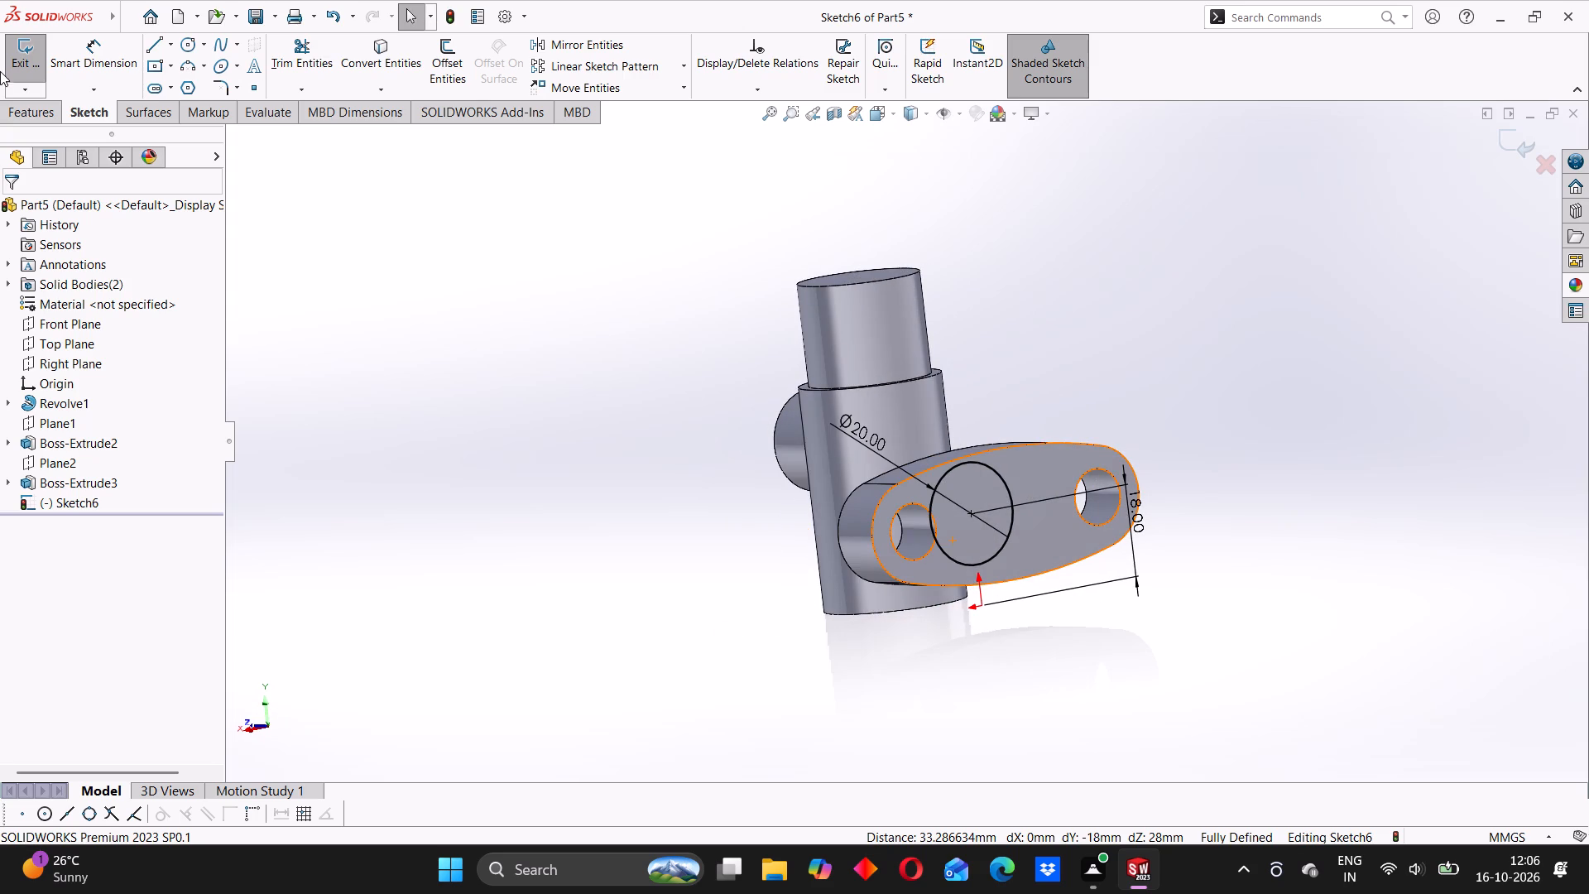
pyautogui.click(12, 114)
pyautogui.click(45, 69)
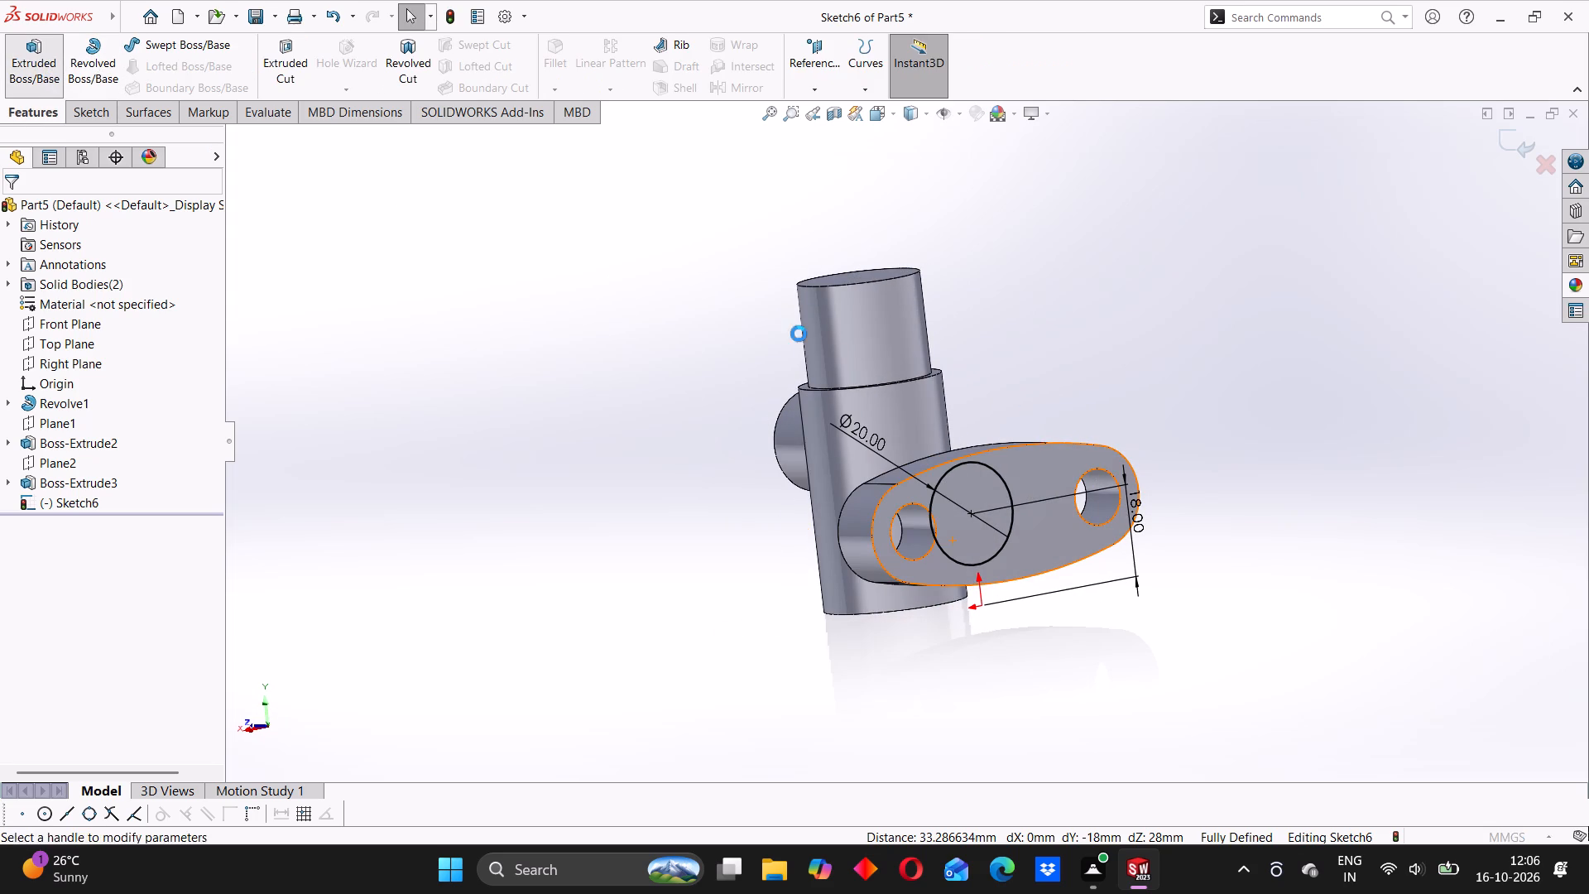
pyautogui.moveTo(979, 545); pyautogui.dragTo(935, 580, button='middle')
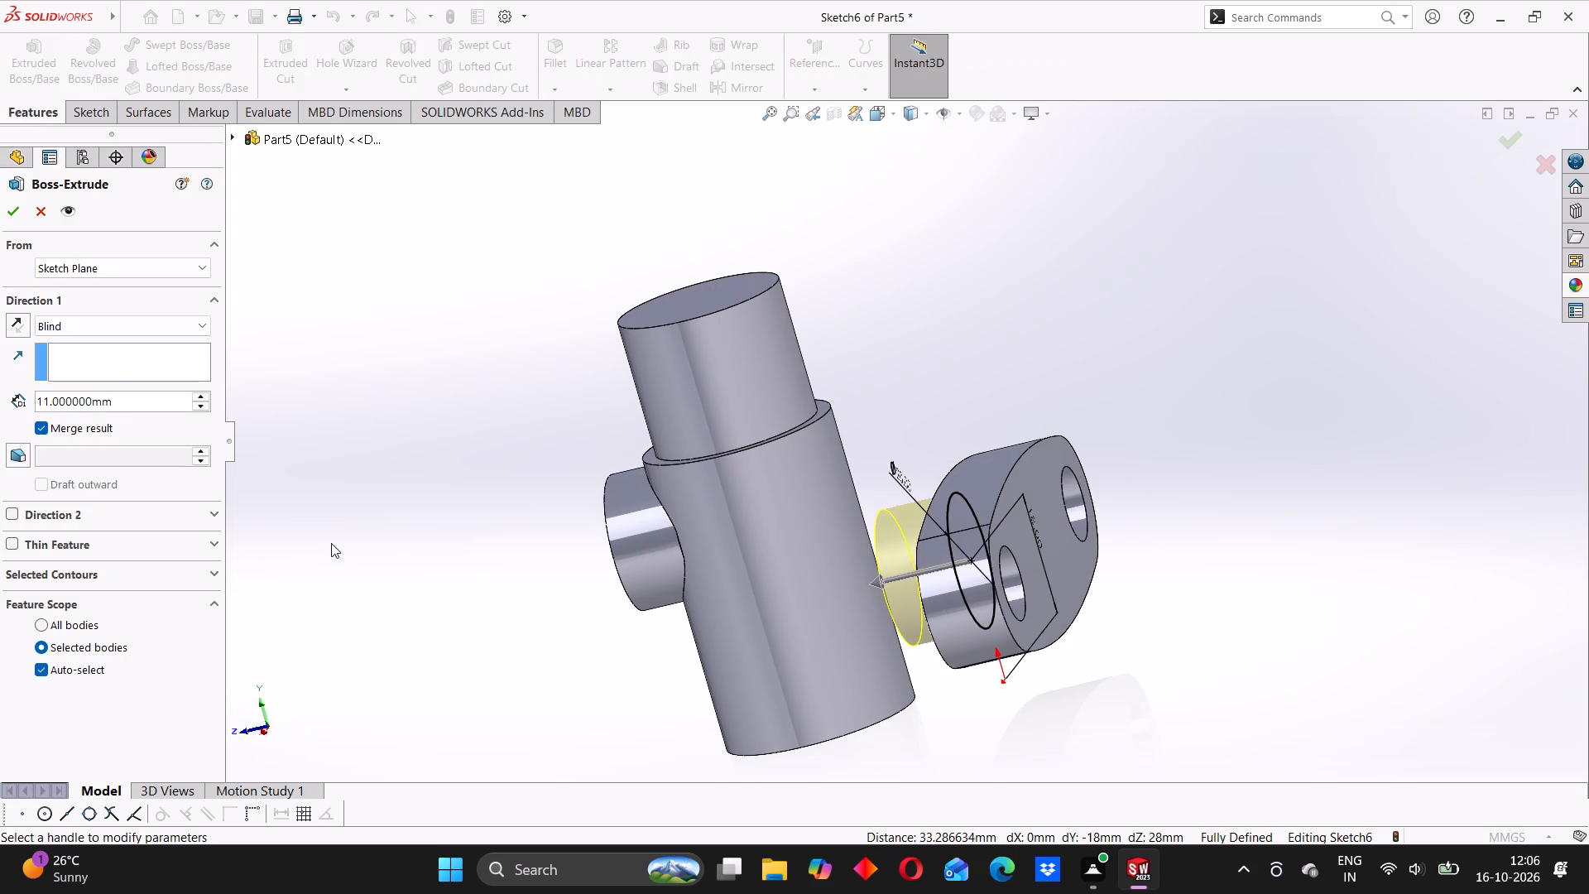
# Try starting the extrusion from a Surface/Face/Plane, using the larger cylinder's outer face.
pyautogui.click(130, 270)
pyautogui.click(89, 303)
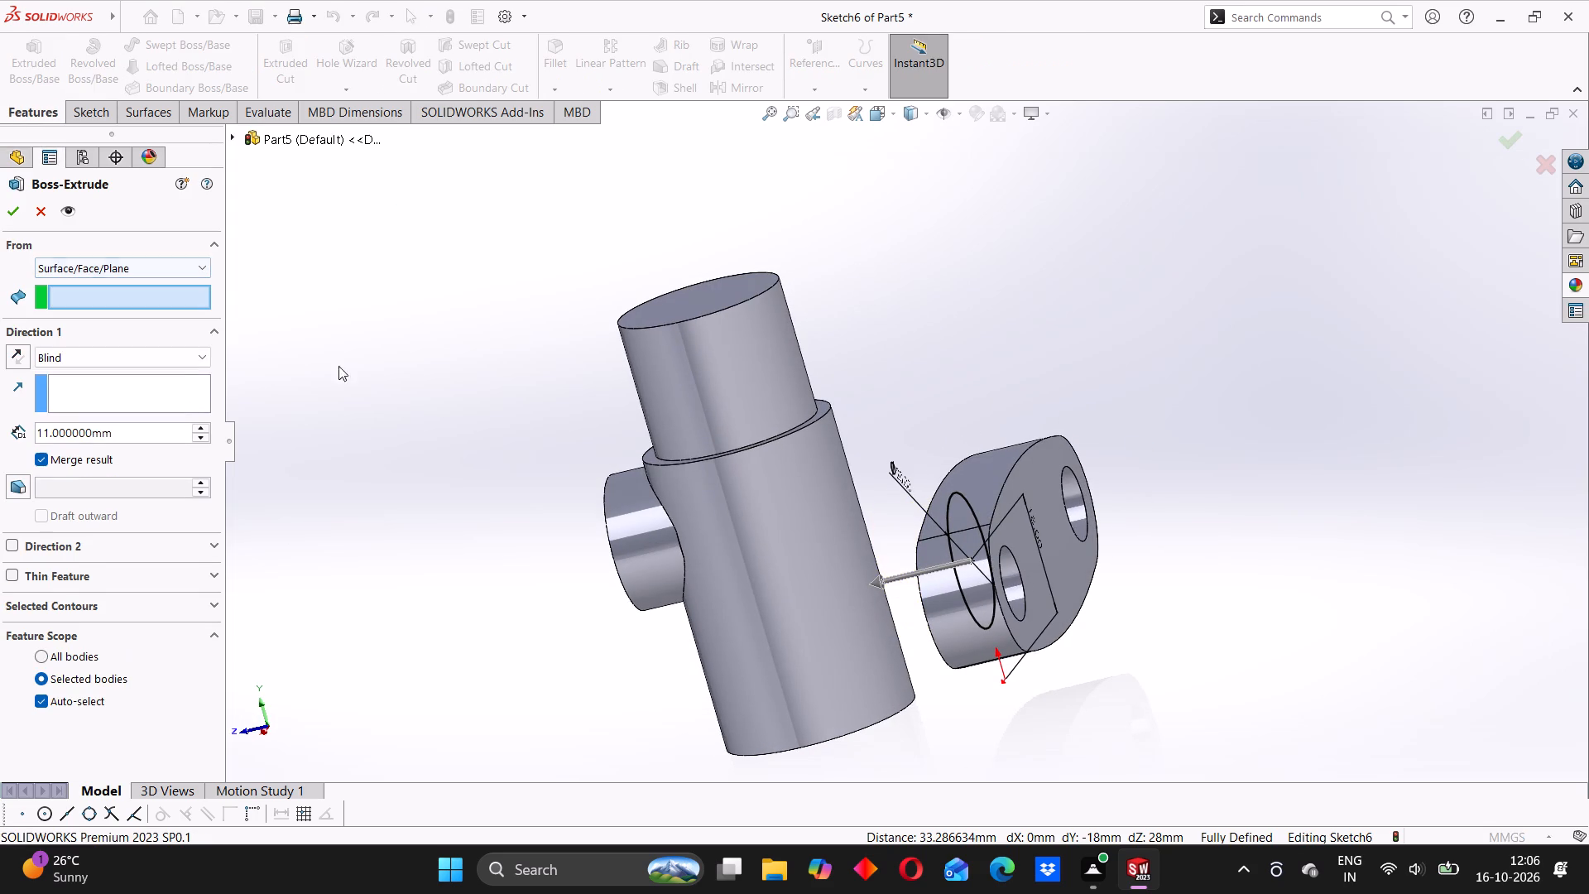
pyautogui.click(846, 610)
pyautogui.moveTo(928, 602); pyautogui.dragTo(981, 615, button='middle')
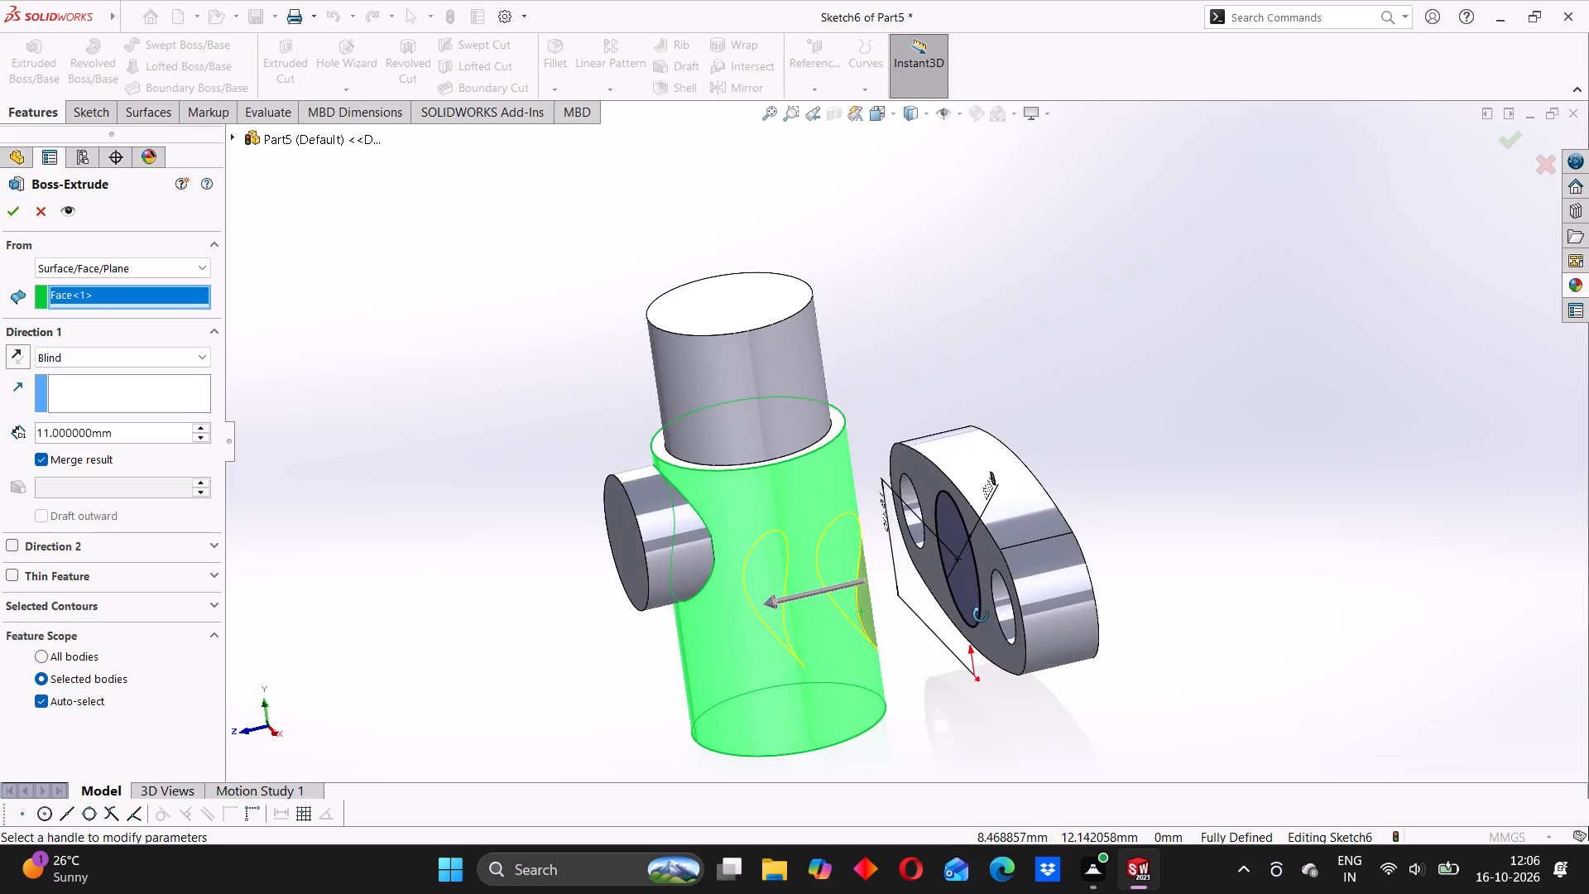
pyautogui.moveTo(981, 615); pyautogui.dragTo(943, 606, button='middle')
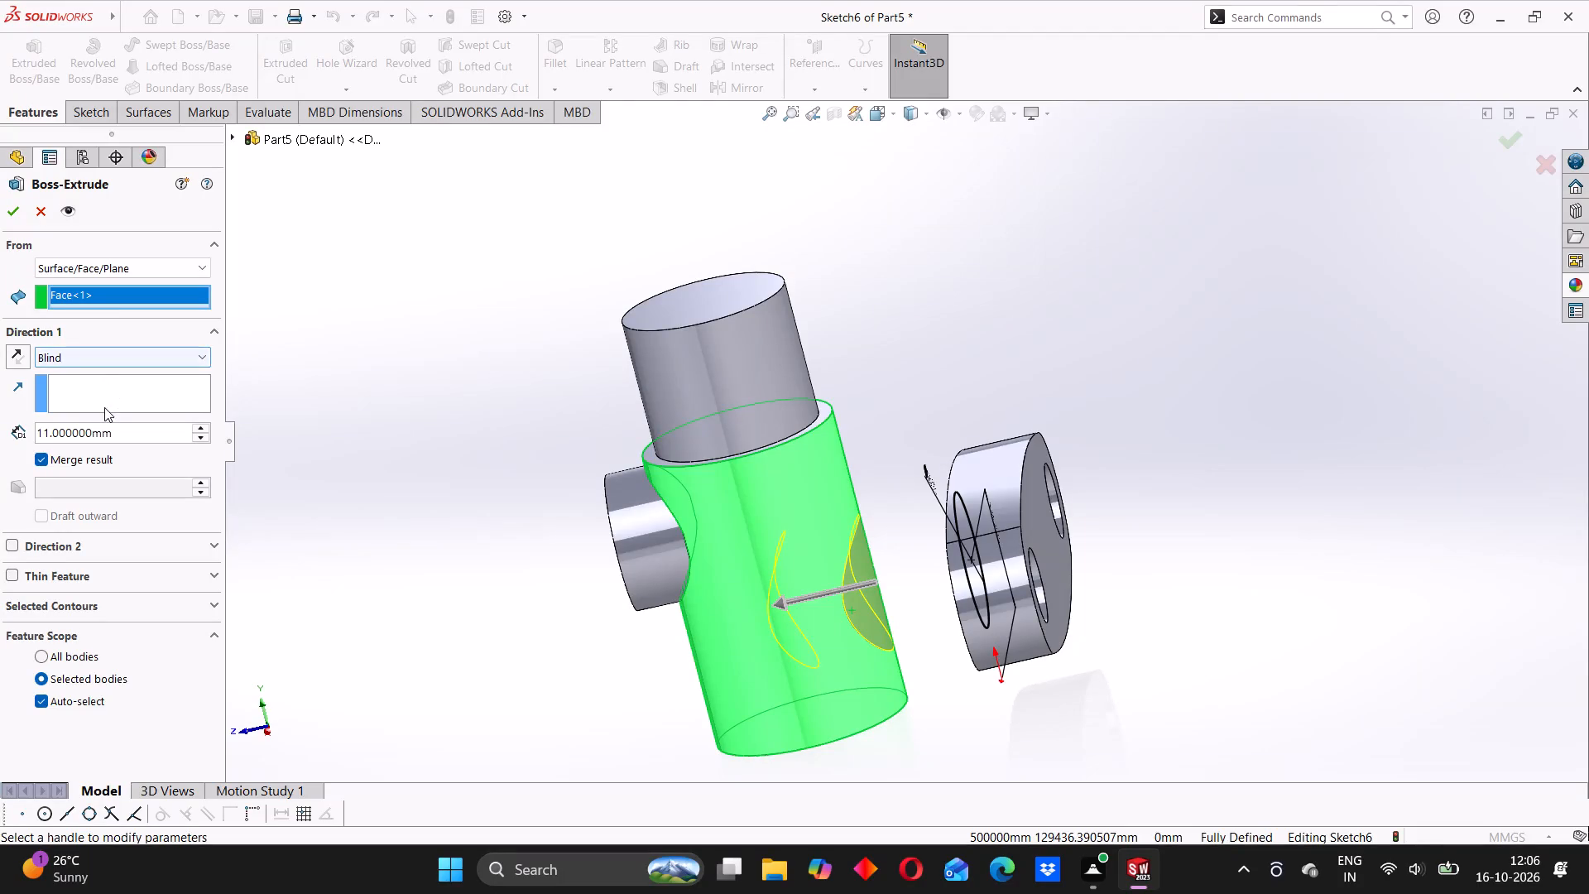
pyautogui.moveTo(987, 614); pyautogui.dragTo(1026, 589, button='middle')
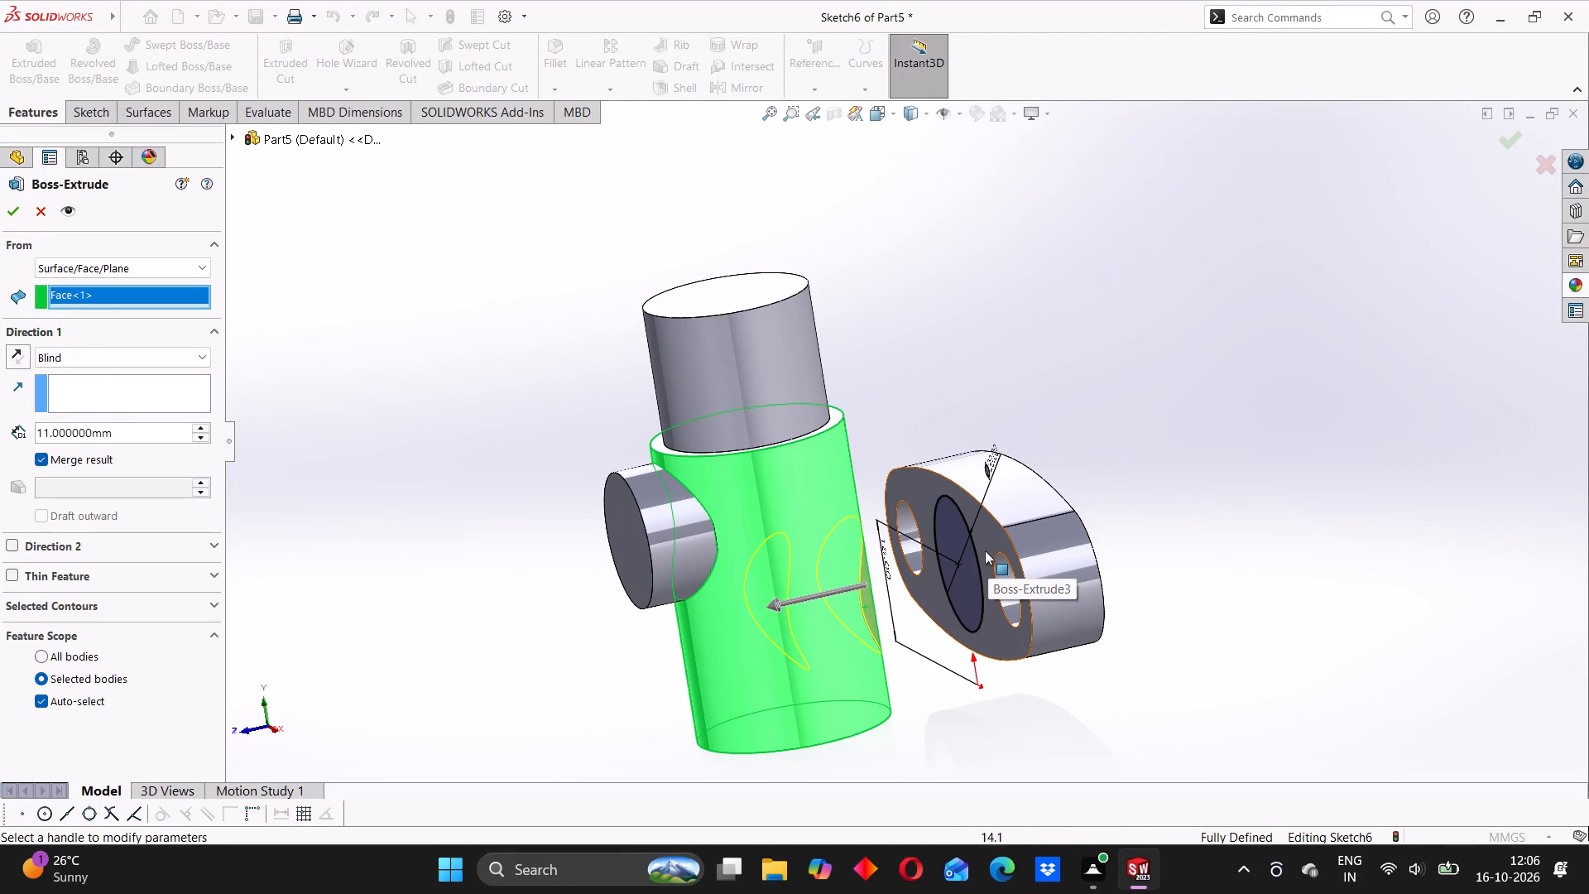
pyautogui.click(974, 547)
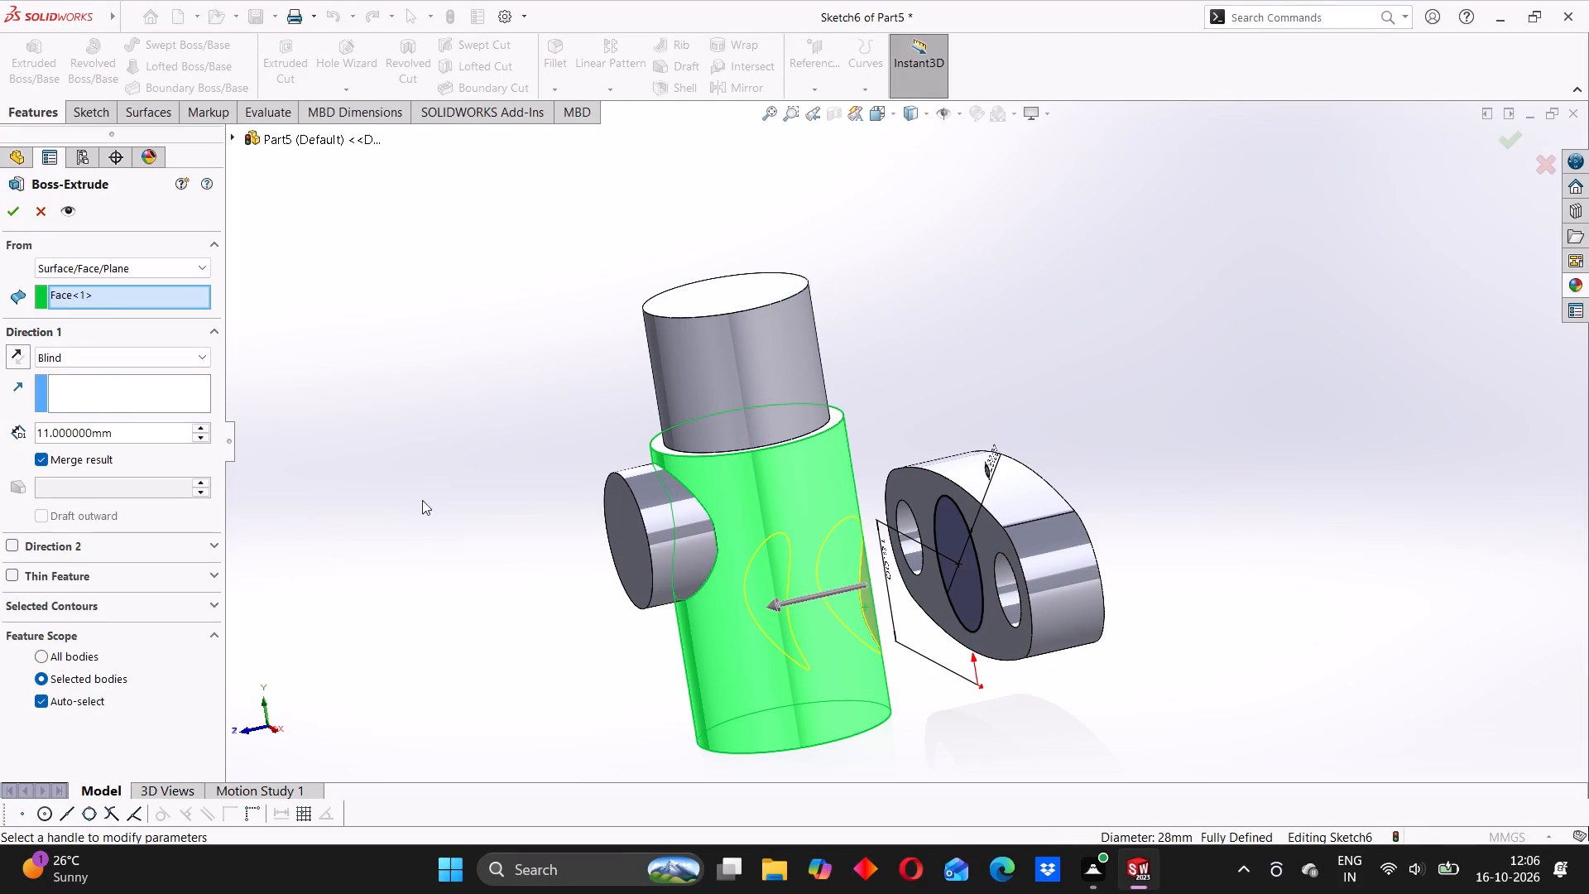
# Extrude the circle from the sketch plane Up To Surface, ending at the larger cylinder's outer face, with Merge result on.
pyautogui.click(161, 354)
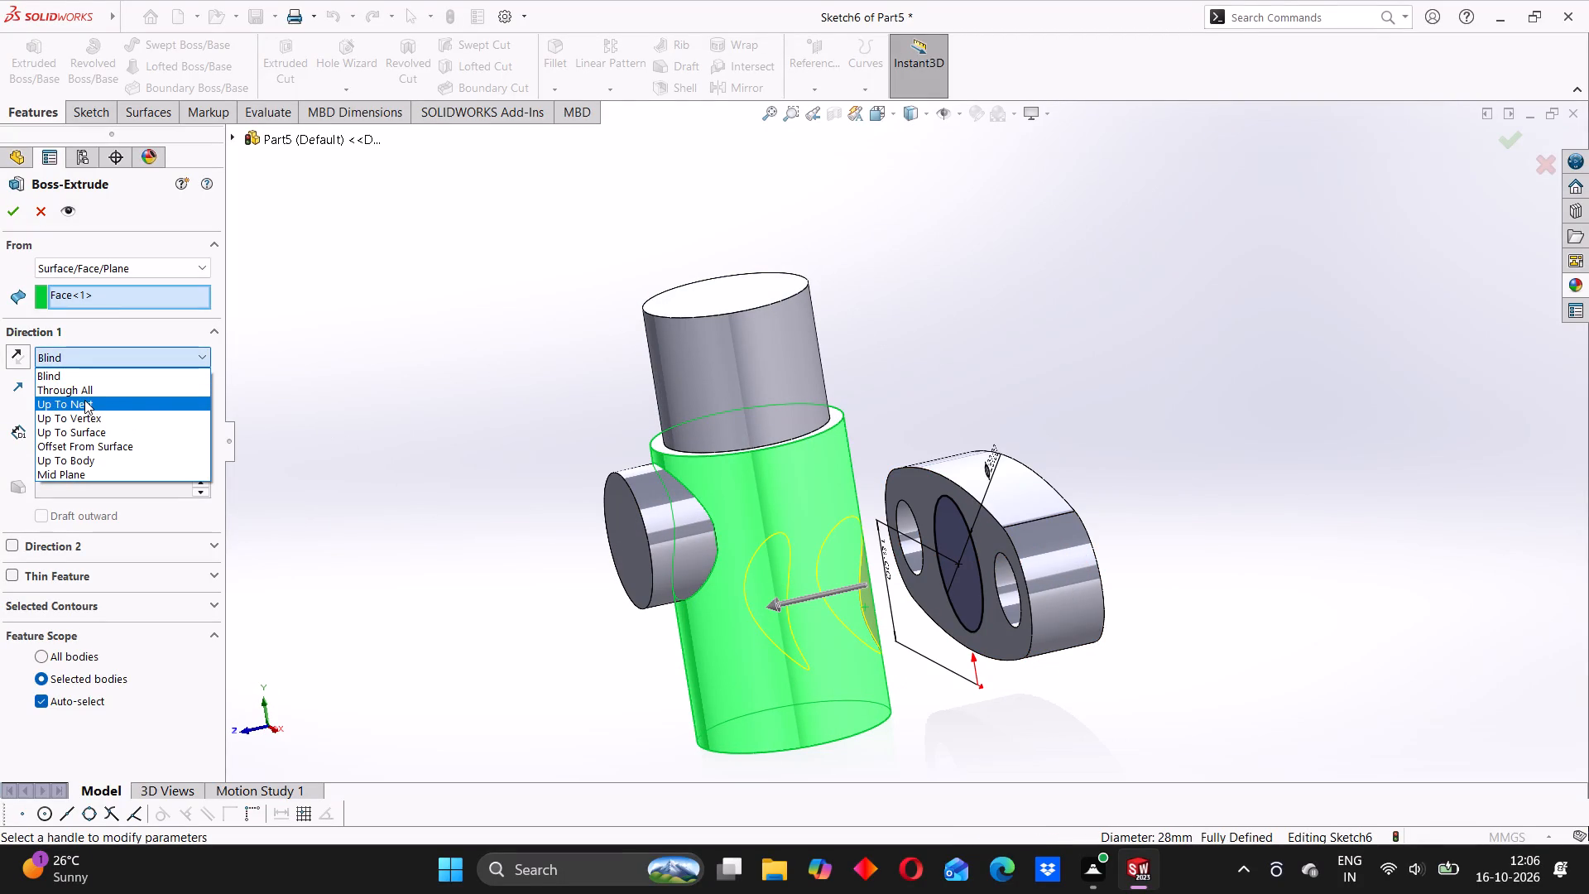
pyautogui.click(79, 427)
pyautogui.moveTo(1011, 524); pyautogui.dragTo(956, 544, button='middle')
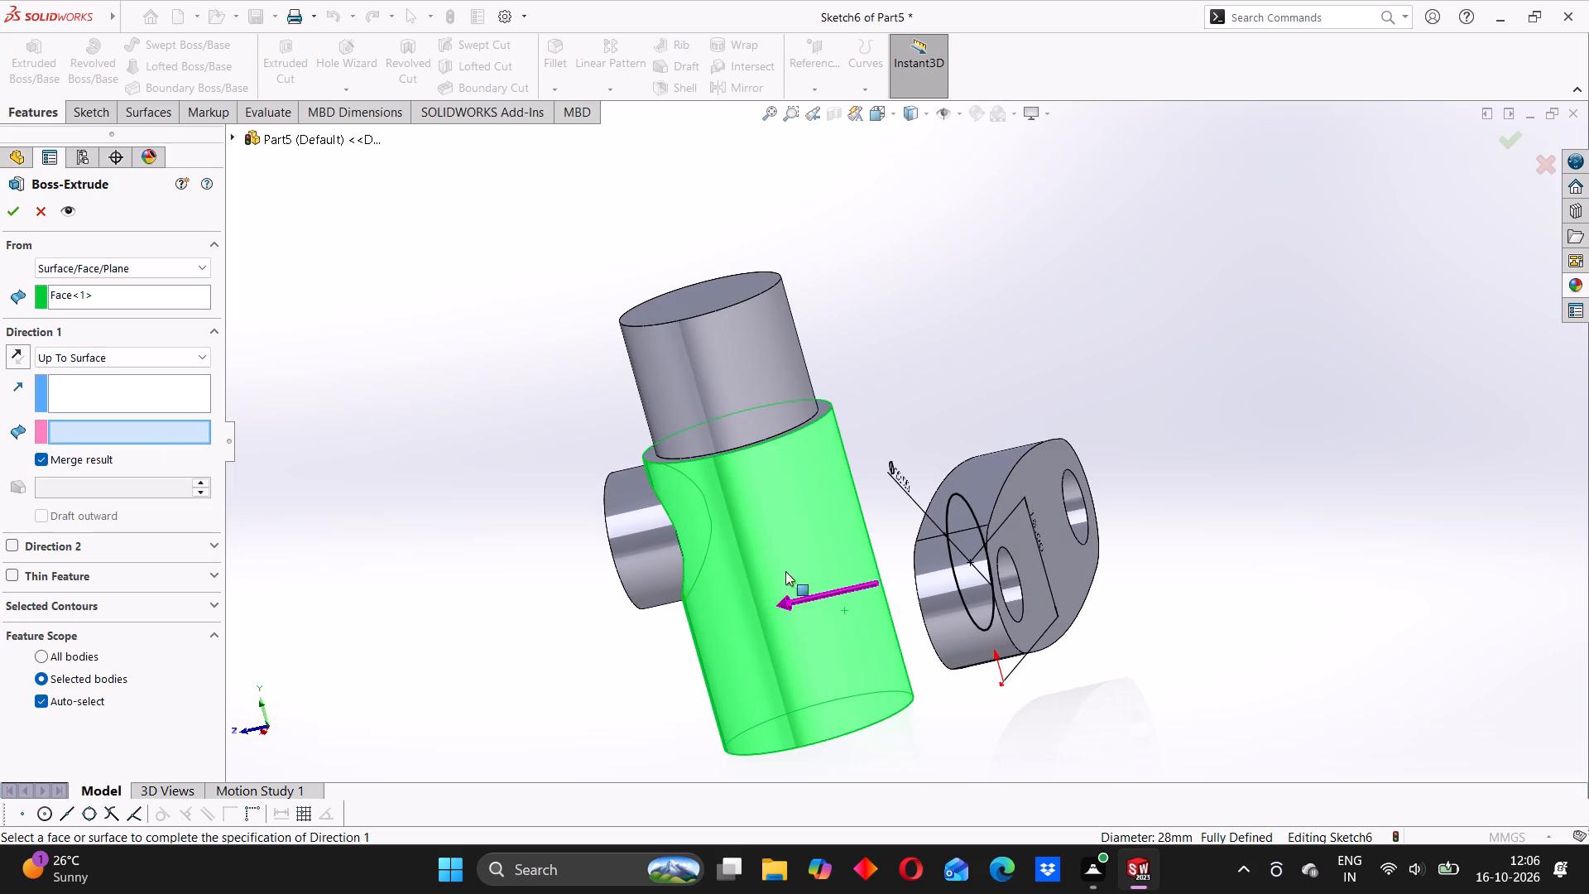
pyautogui.click(79, 267)
pyautogui.click(79, 281)
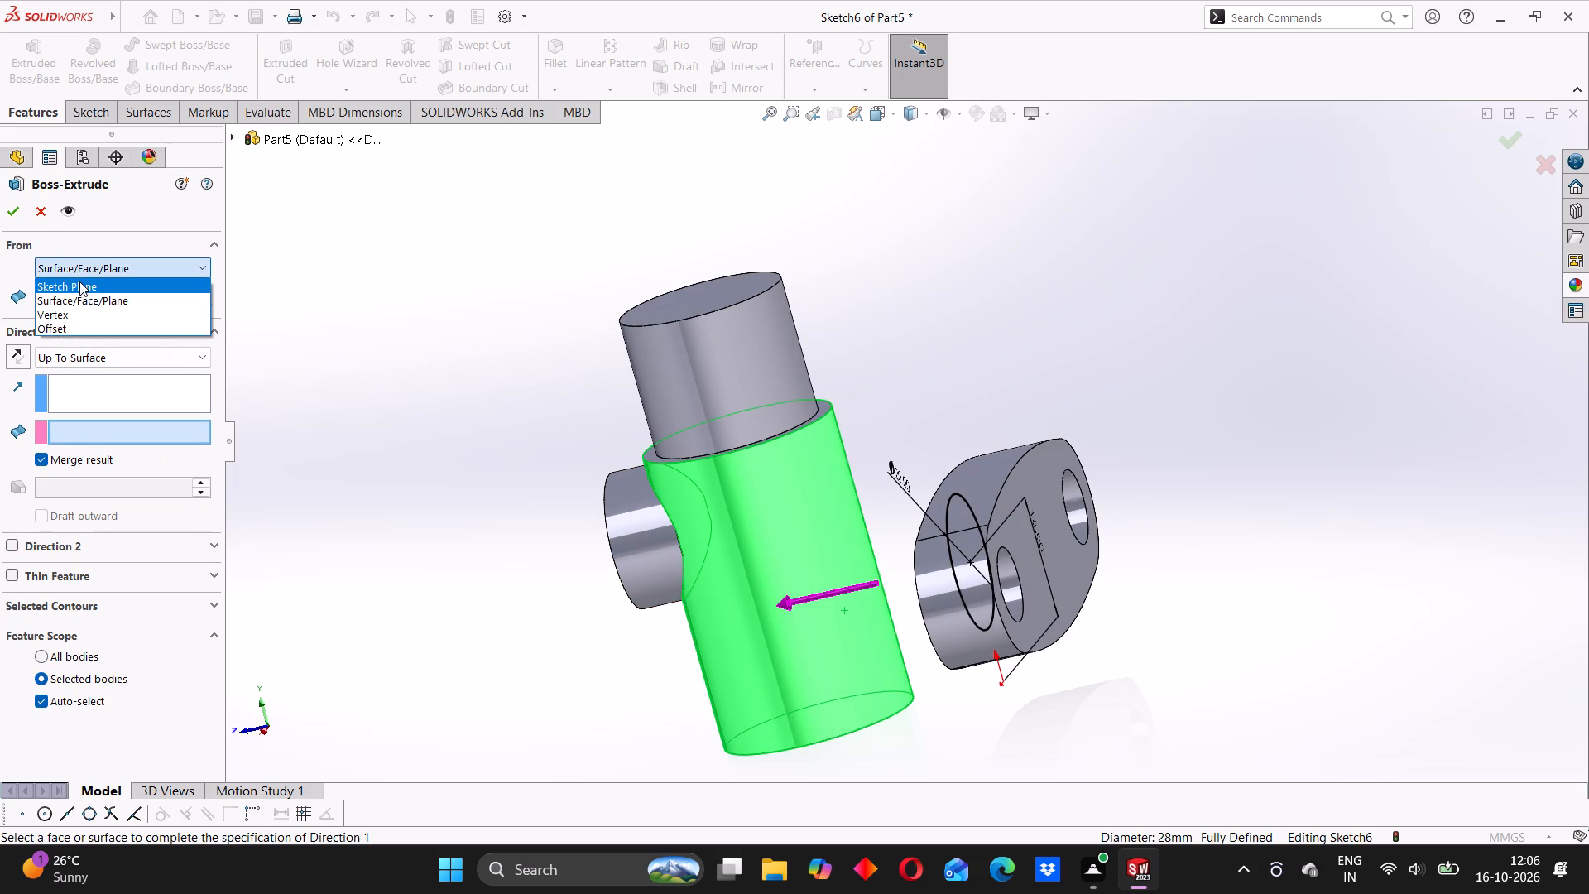
pyautogui.click(857, 598)
pyautogui.click(845, 606)
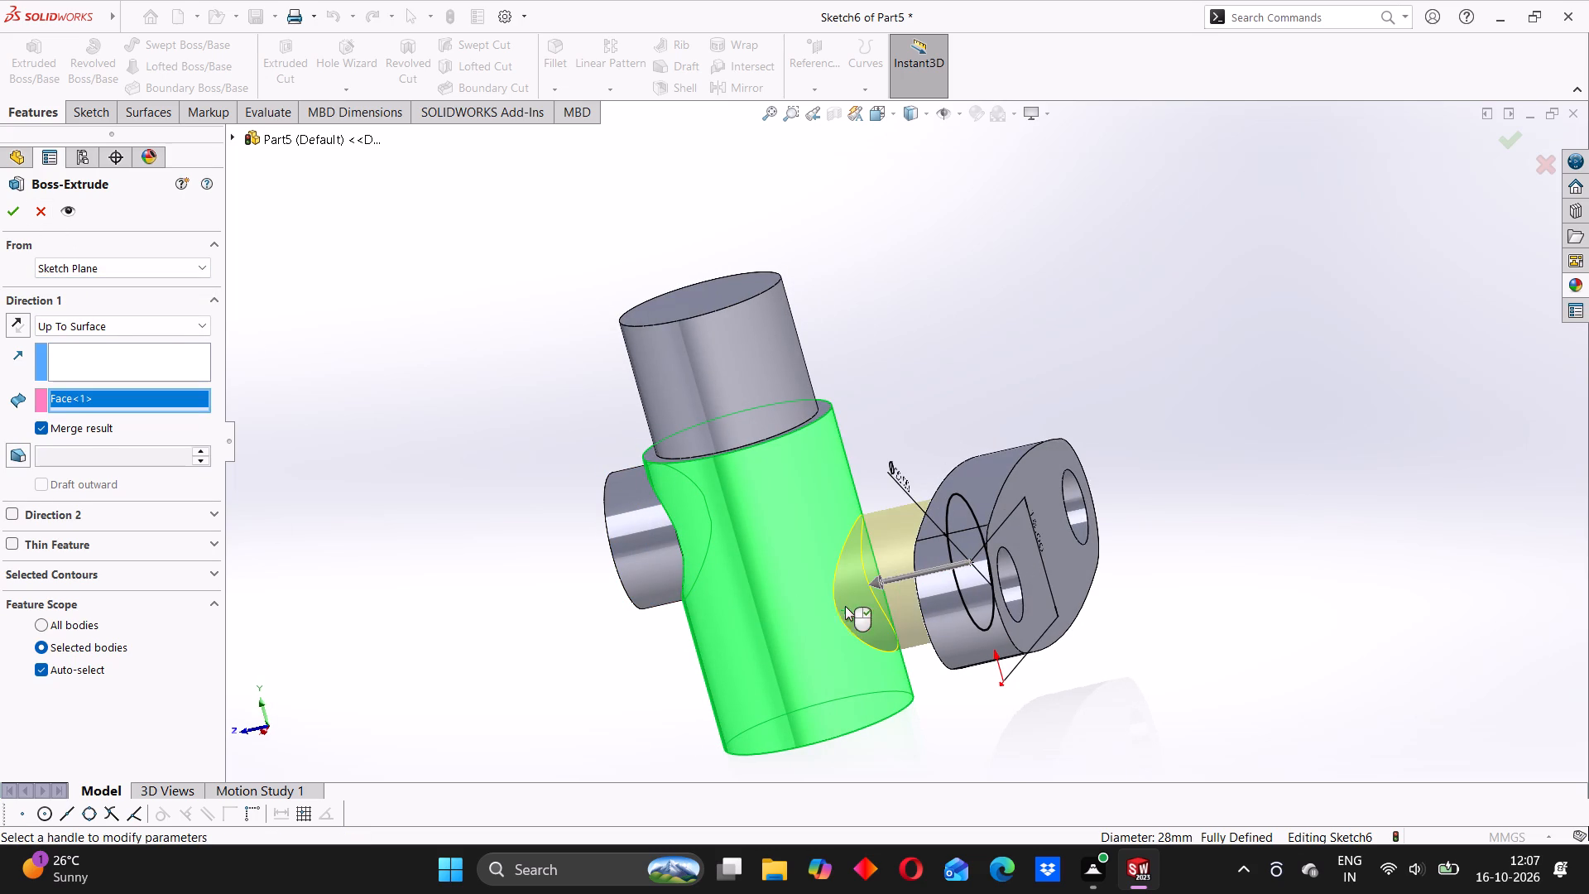
pyautogui.scroll(3, 862, 611)
pyautogui.moveTo(879, 594); pyautogui.dragTo(927, 552, button='middle')
pyautogui.scroll(-4, 935, 523)
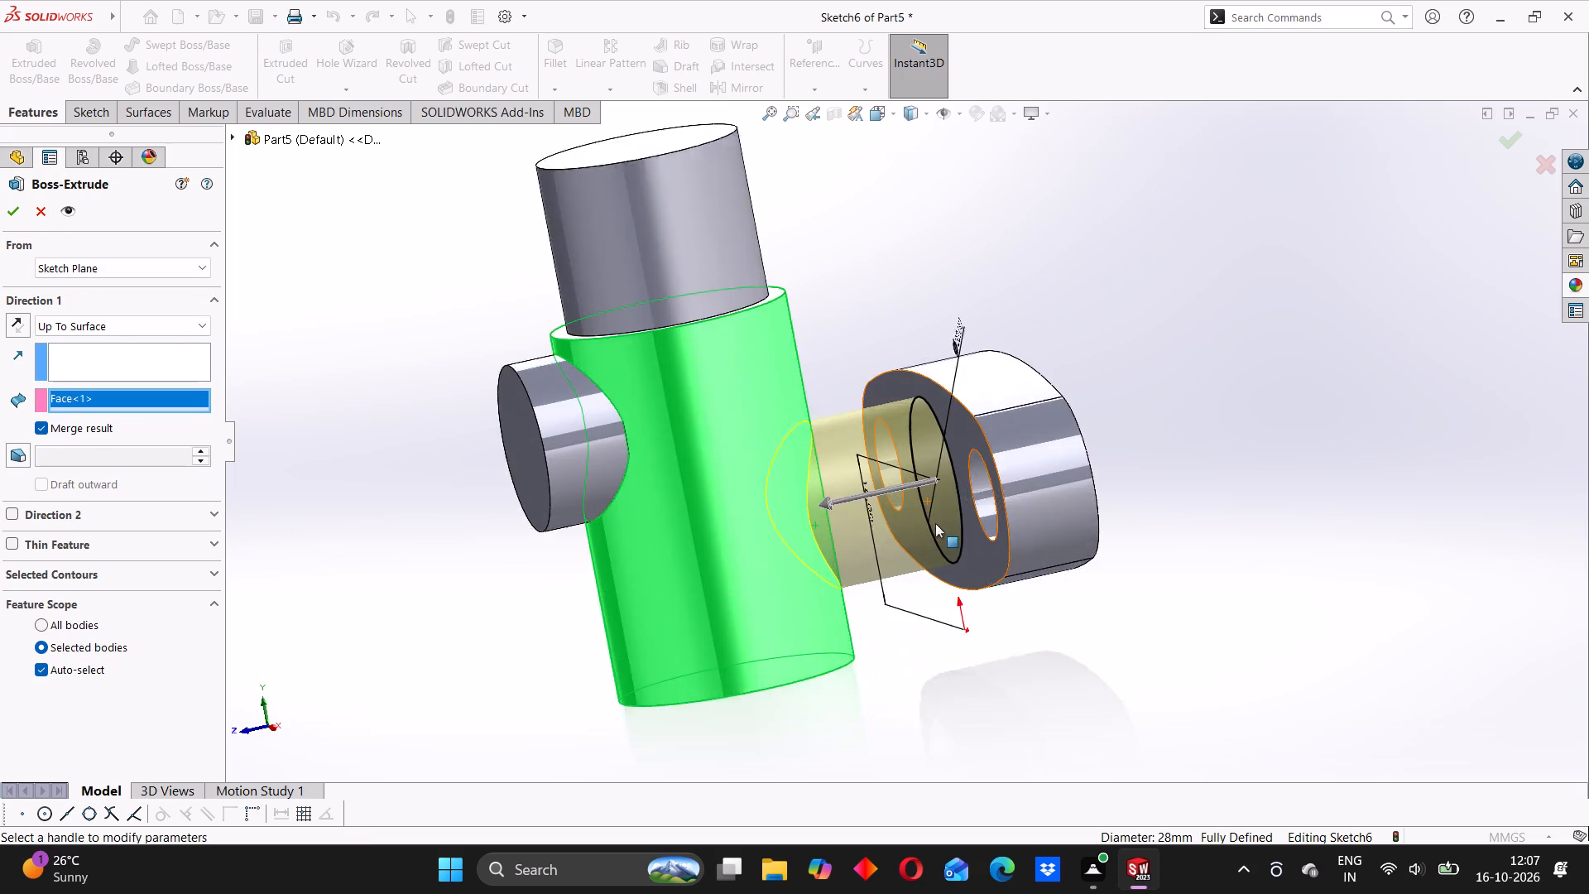
pyautogui.scroll(-1, 935, 523)
pyautogui.moveTo(935, 526); pyautogui.dragTo(886, 558, button='middle')
pyautogui.scroll(4, 910, 507)
pyautogui.scroll(-3, 939, 468)
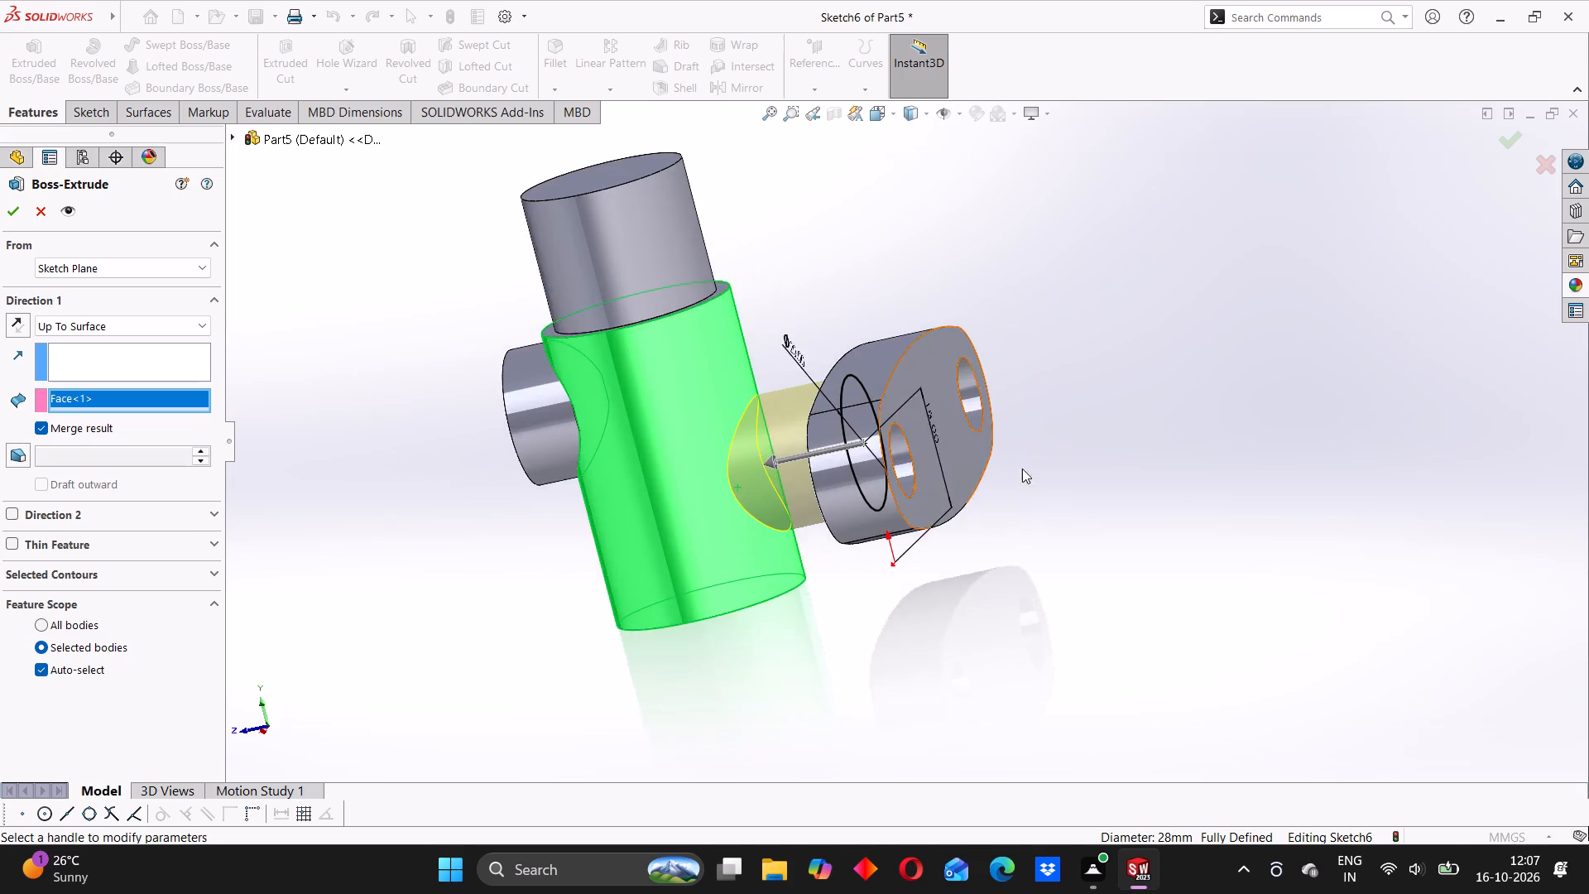
pyautogui.moveTo(1032, 464); pyautogui.dragTo(1035, 553, button='middle')
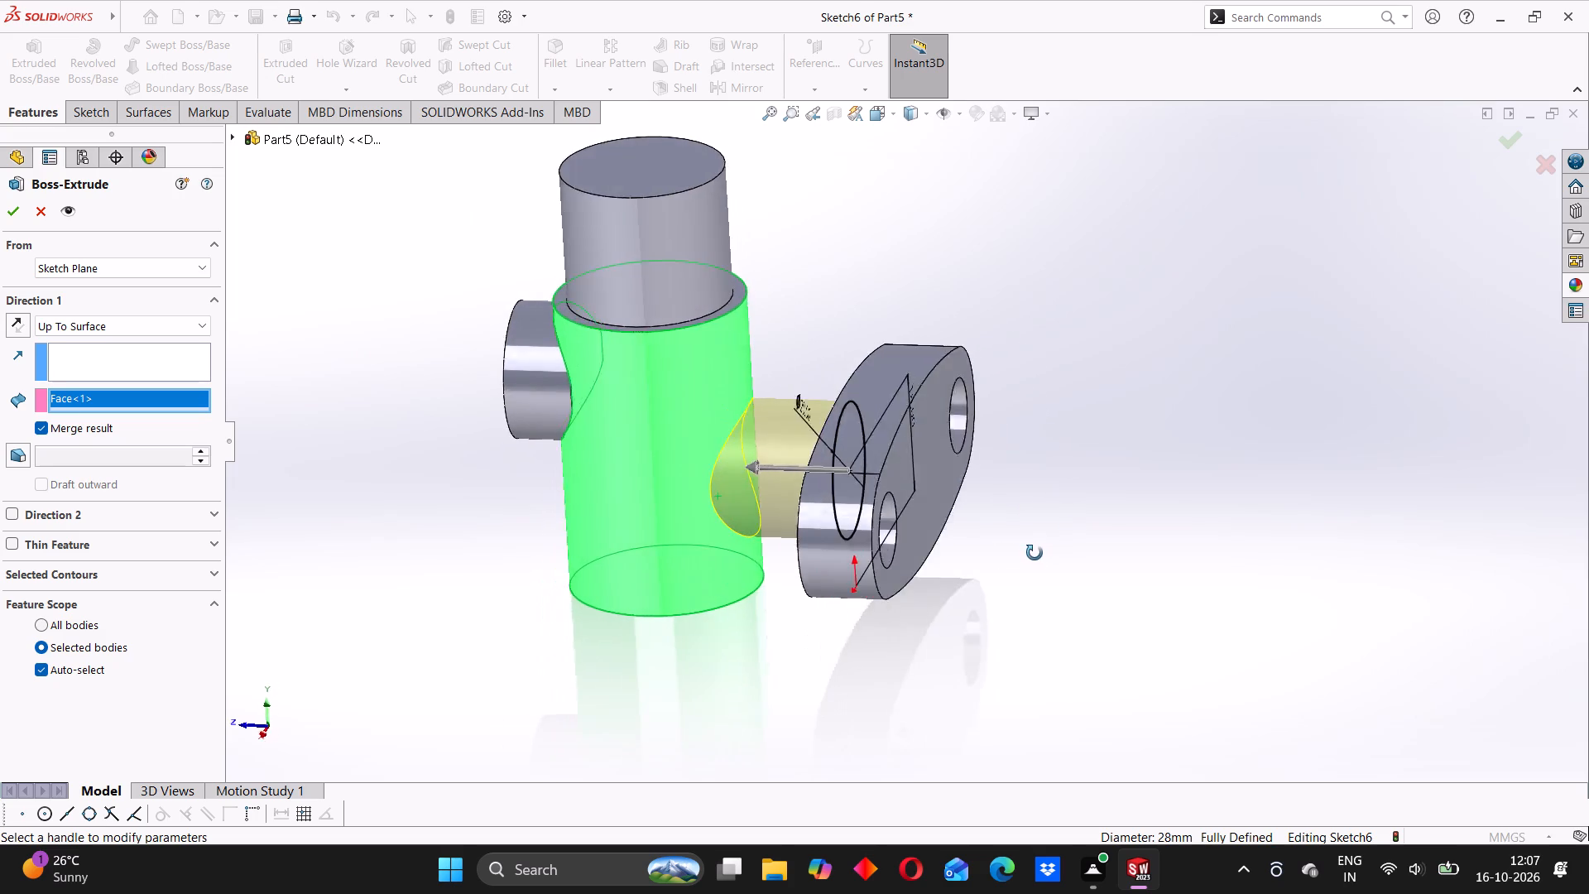
pyautogui.moveTo(1035, 553); pyautogui.dragTo(1068, 550, button='middle')
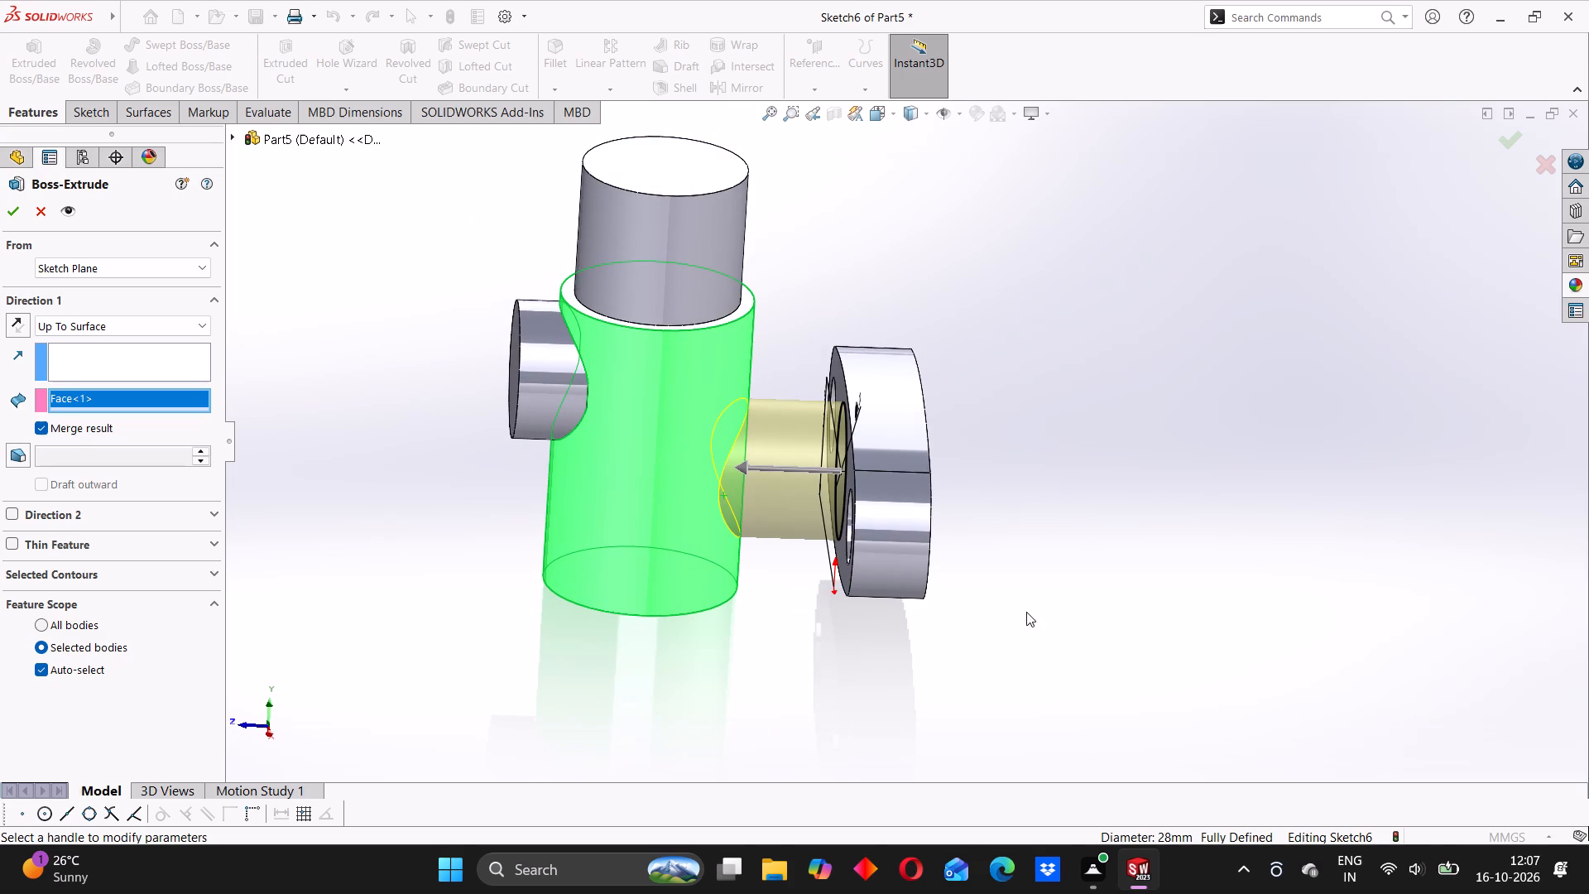
pyautogui.click(22, 216)
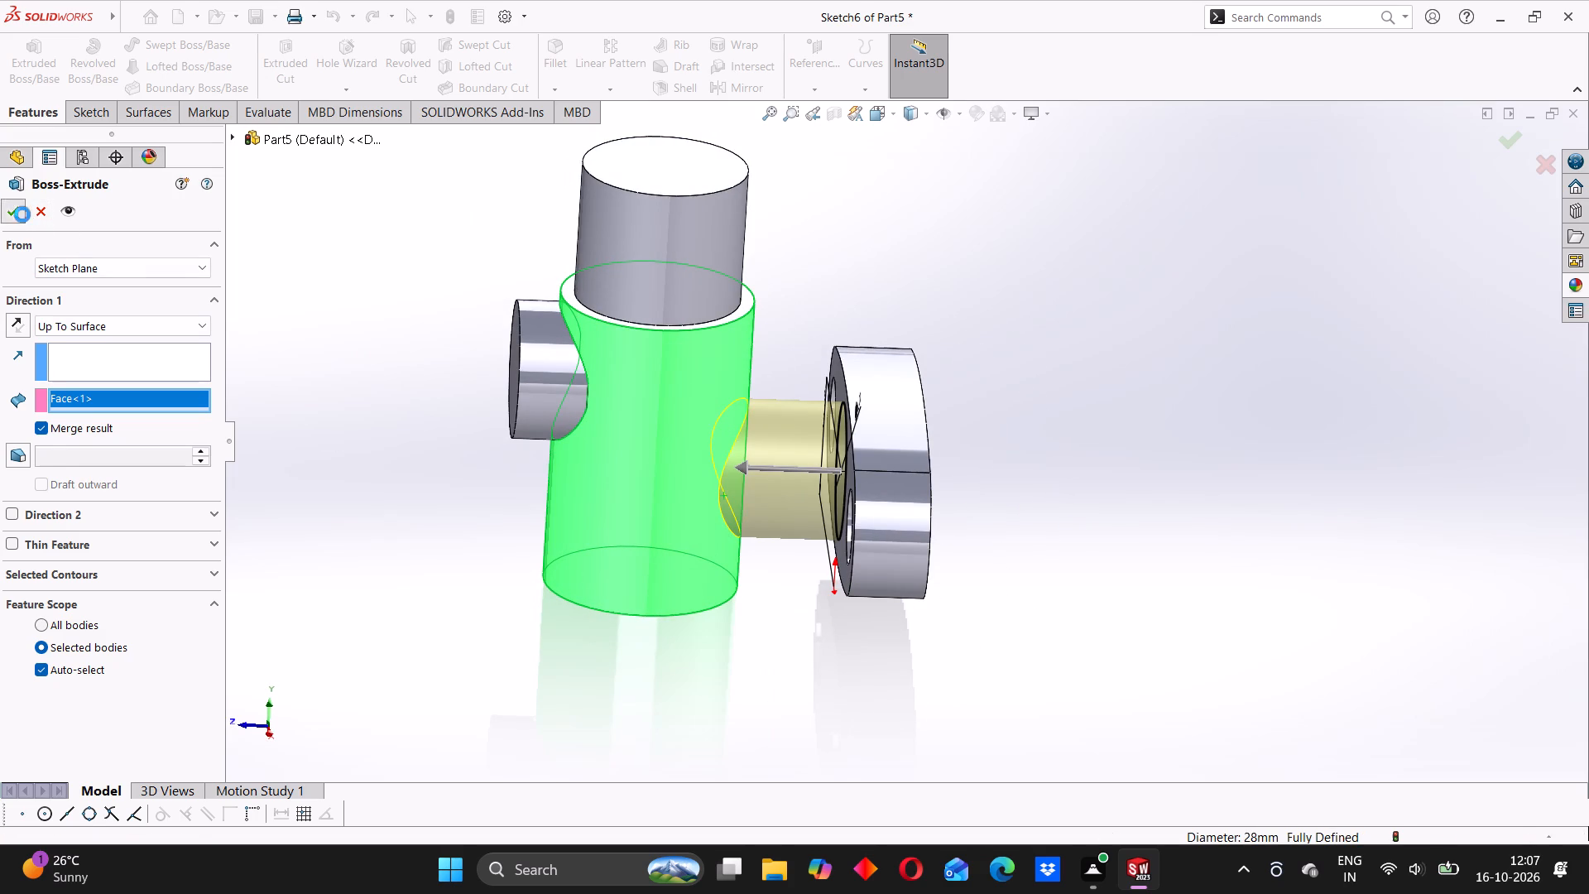
# Examine the flange, its connecting boss and the cylinder body from several sides.
pyautogui.scroll(3, 819, 459)
pyautogui.moveTo(847, 452); pyautogui.dragTo(652, 468, button='middle')
pyautogui.click(908, 327)
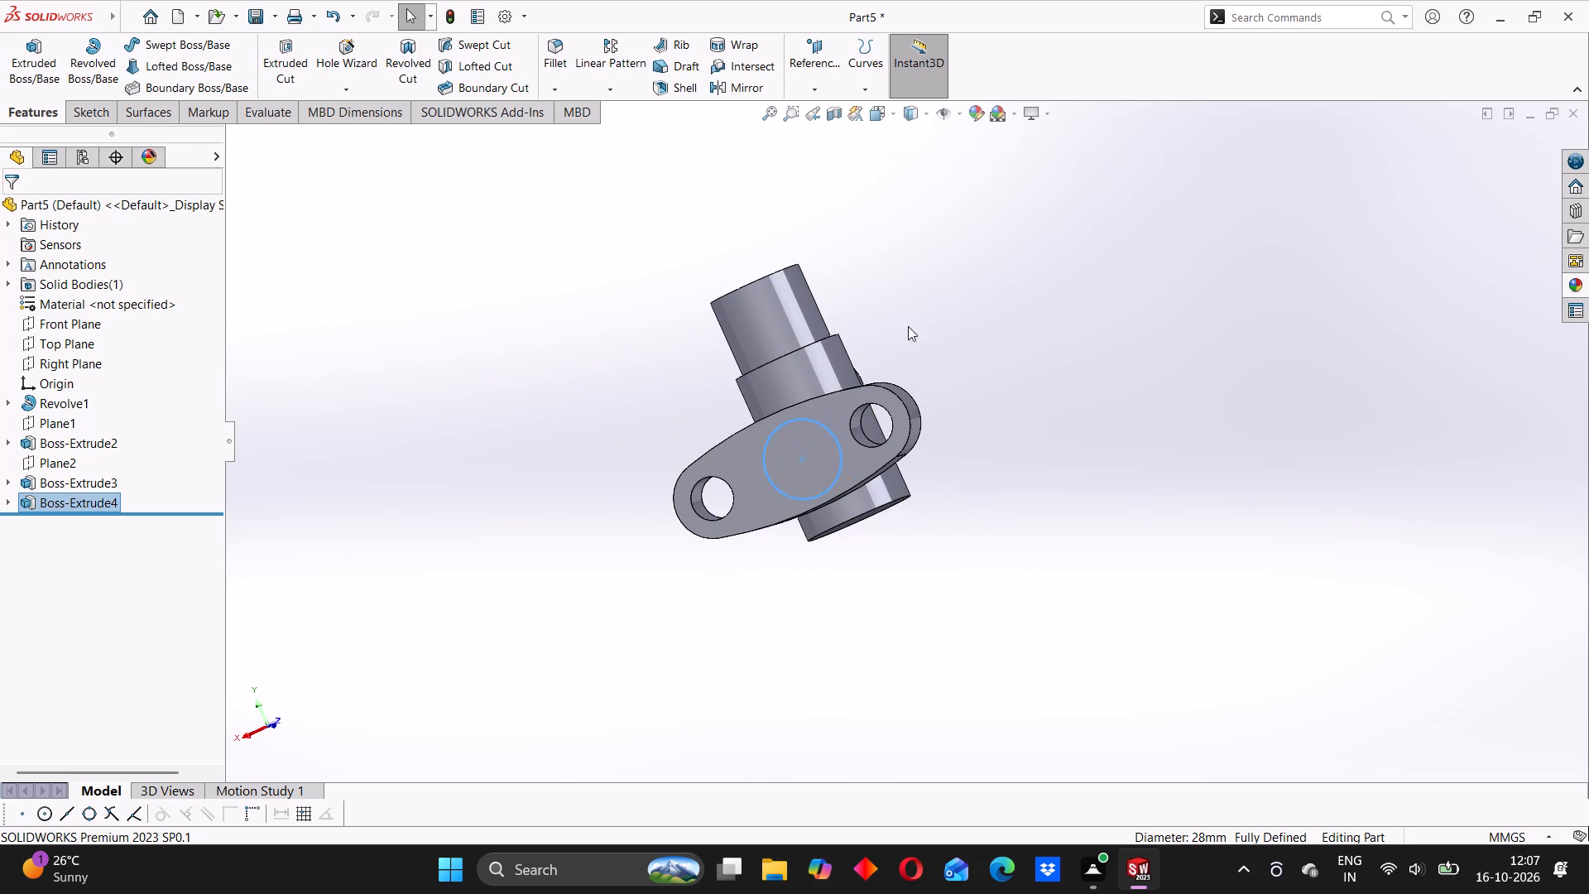
pyautogui.moveTo(937, 379); pyautogui.dragTo(976, 504, button='middle')
pyautogui.scroll(-4, 713, 440)
pyautogui.moveTo(710, 443); pyautogui.dragTo(833, 363, button='middle')
pyautogui.scroll(4, 1019, 478)
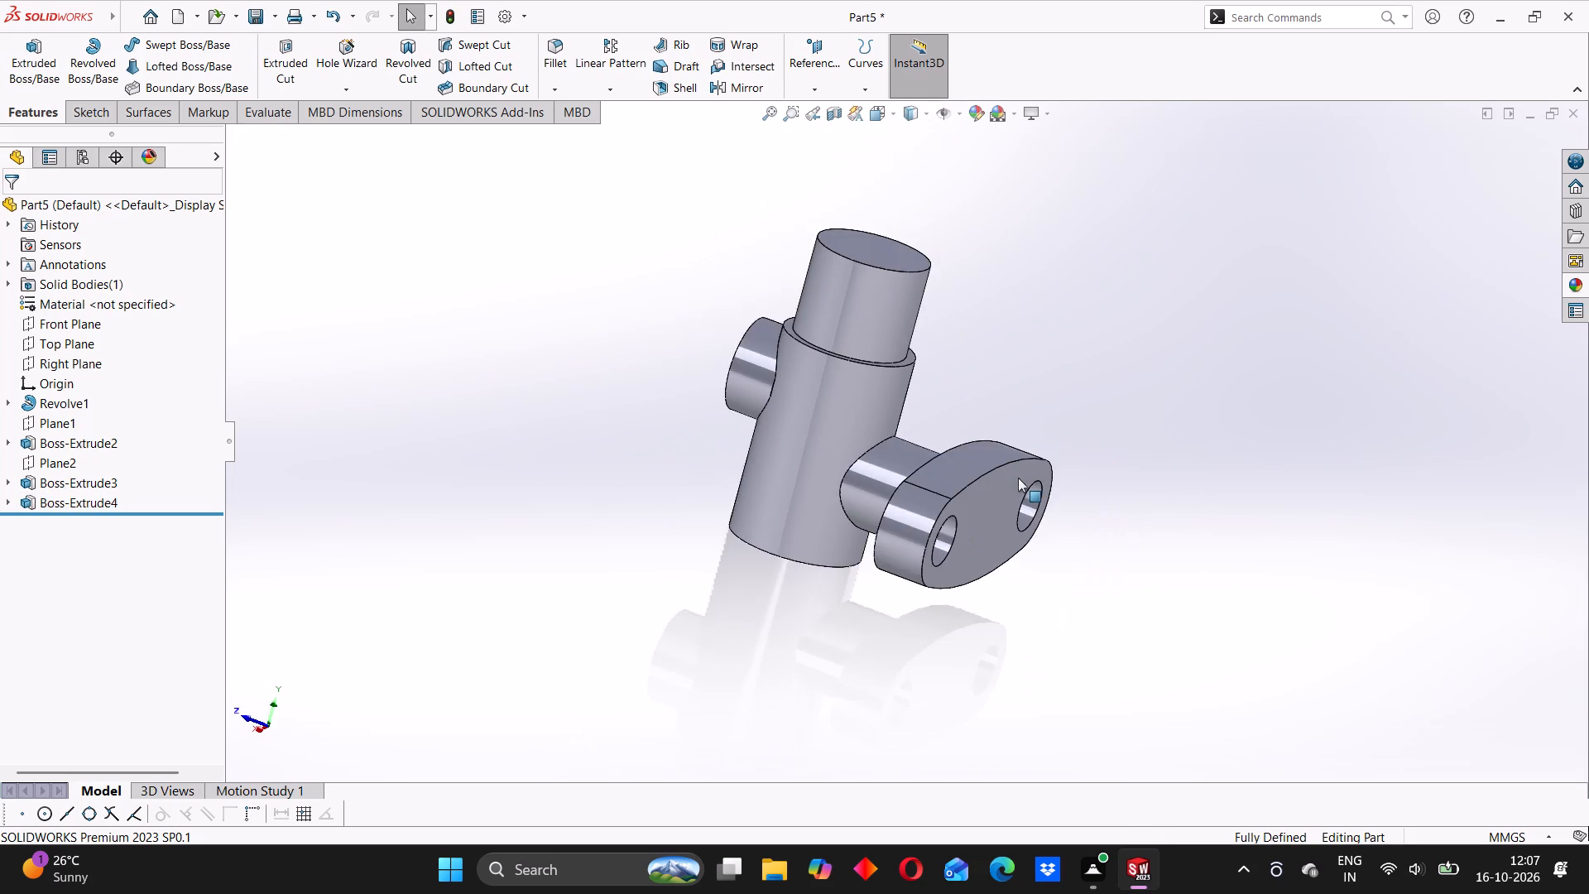
pyautogui.moveTo(1010, 521); pyautogui.dragTo(825, 465, button='middle')
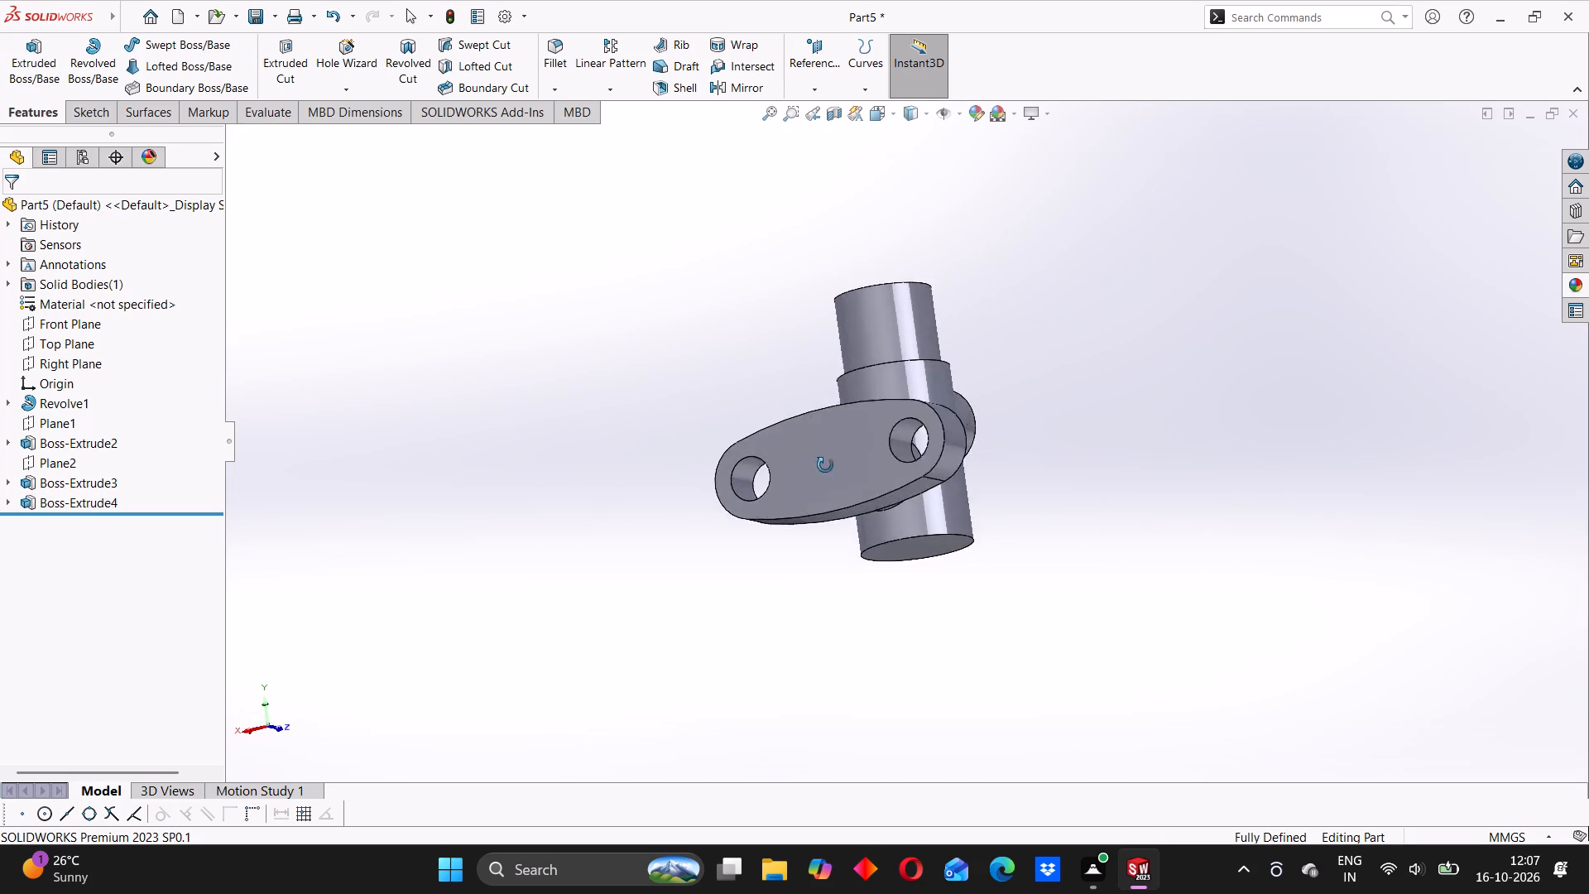
pyautogui.moveTo(825, 465); pyautogui.dragTo(843, 521, button='middle')
pyautogui.scroll(-1, 993, 315)
pyautogui.moveTo(1001, 363); pyautogui.dragTo(934, 386, button='middle')
pyautogui.moveTo(934, 407); pyautogui.dragTo(949, 431, button='middle')
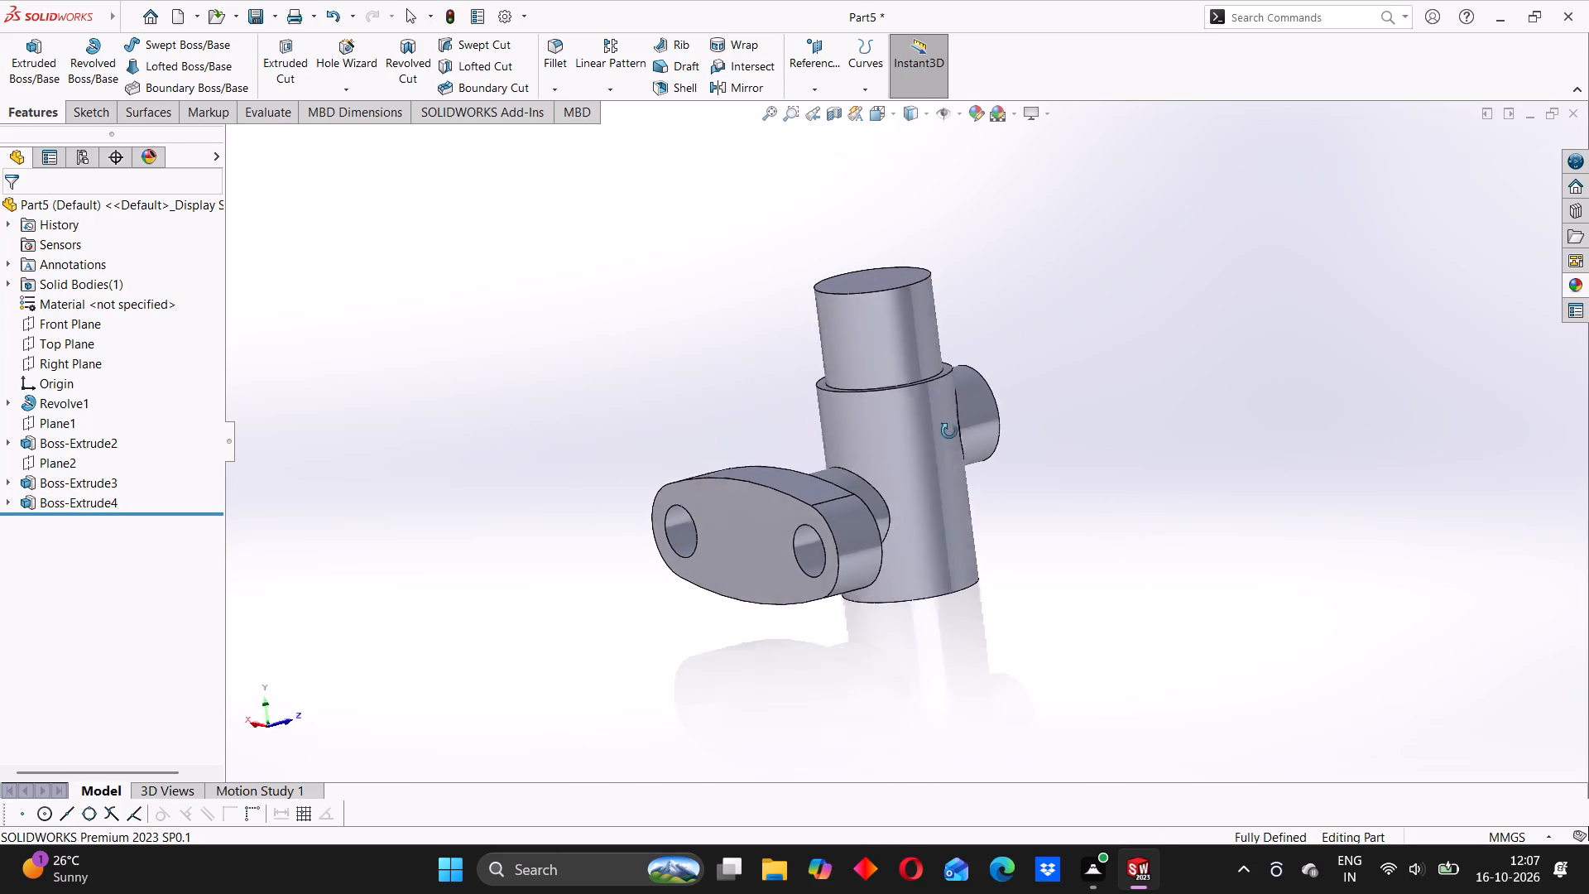
# Examine the flange, its connecting boss, the side boss and the stepped cylinder from several sides.
pyautogui.moveTo(949, 431); pyautogui.dragTo(953, 439, button='middle')
pyautogui.moveTo(1176, 420); pyautogui.dragTo(1156, 411, button='middle')
pyautogui.moveTo(1129, 407); pyautogui.dragTo(897, 430, button='middle')
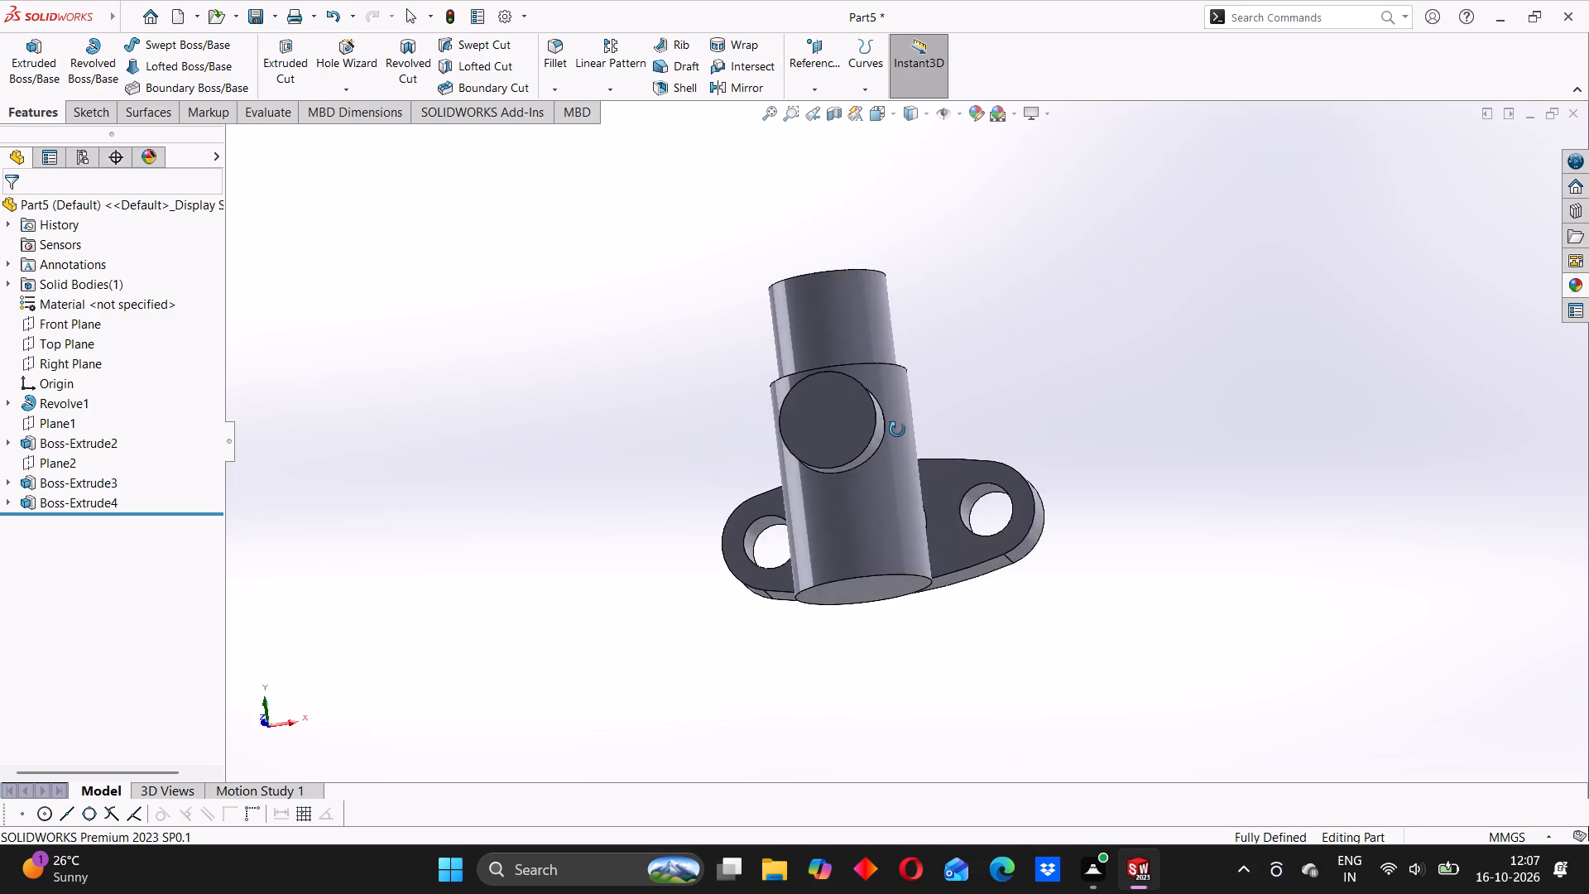
pyautogui.moveTo(897, 430); pyautogui.dragTo(1193, 440, button='middle')
pyautogui.scroll(4, 854, 391)
pyautogui.moveTo(905, 521); pyautogui.dragTo(924, 400, button='middle')
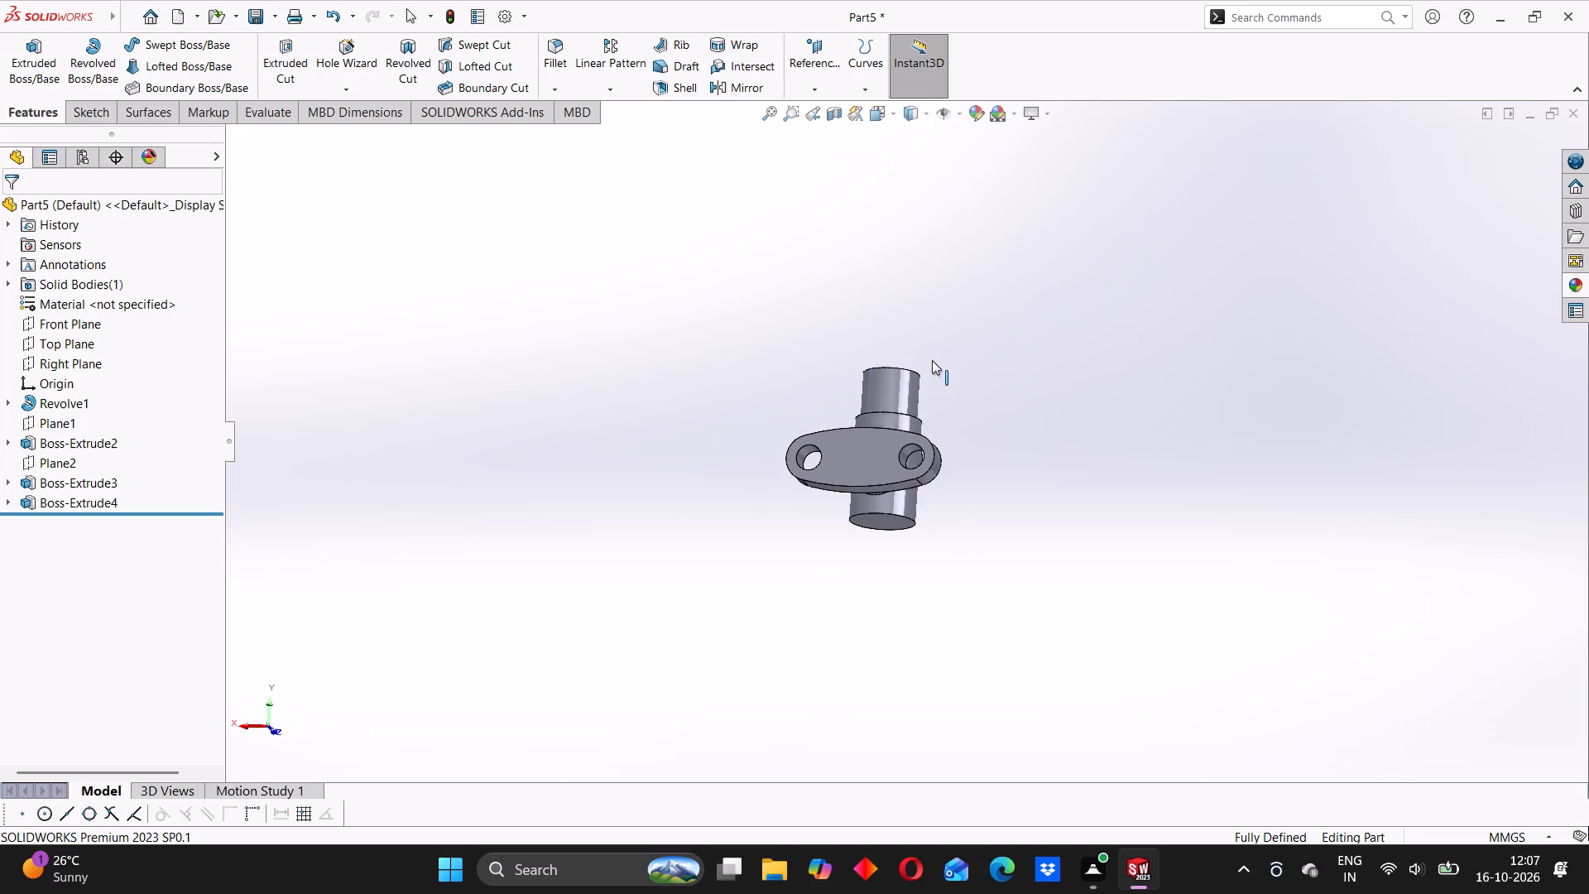
pyautogui.scroll(-4, 871, 344)
pyautogui.moveTo(774, 412); pyautogui.dragTo(793, 541, button='middle')
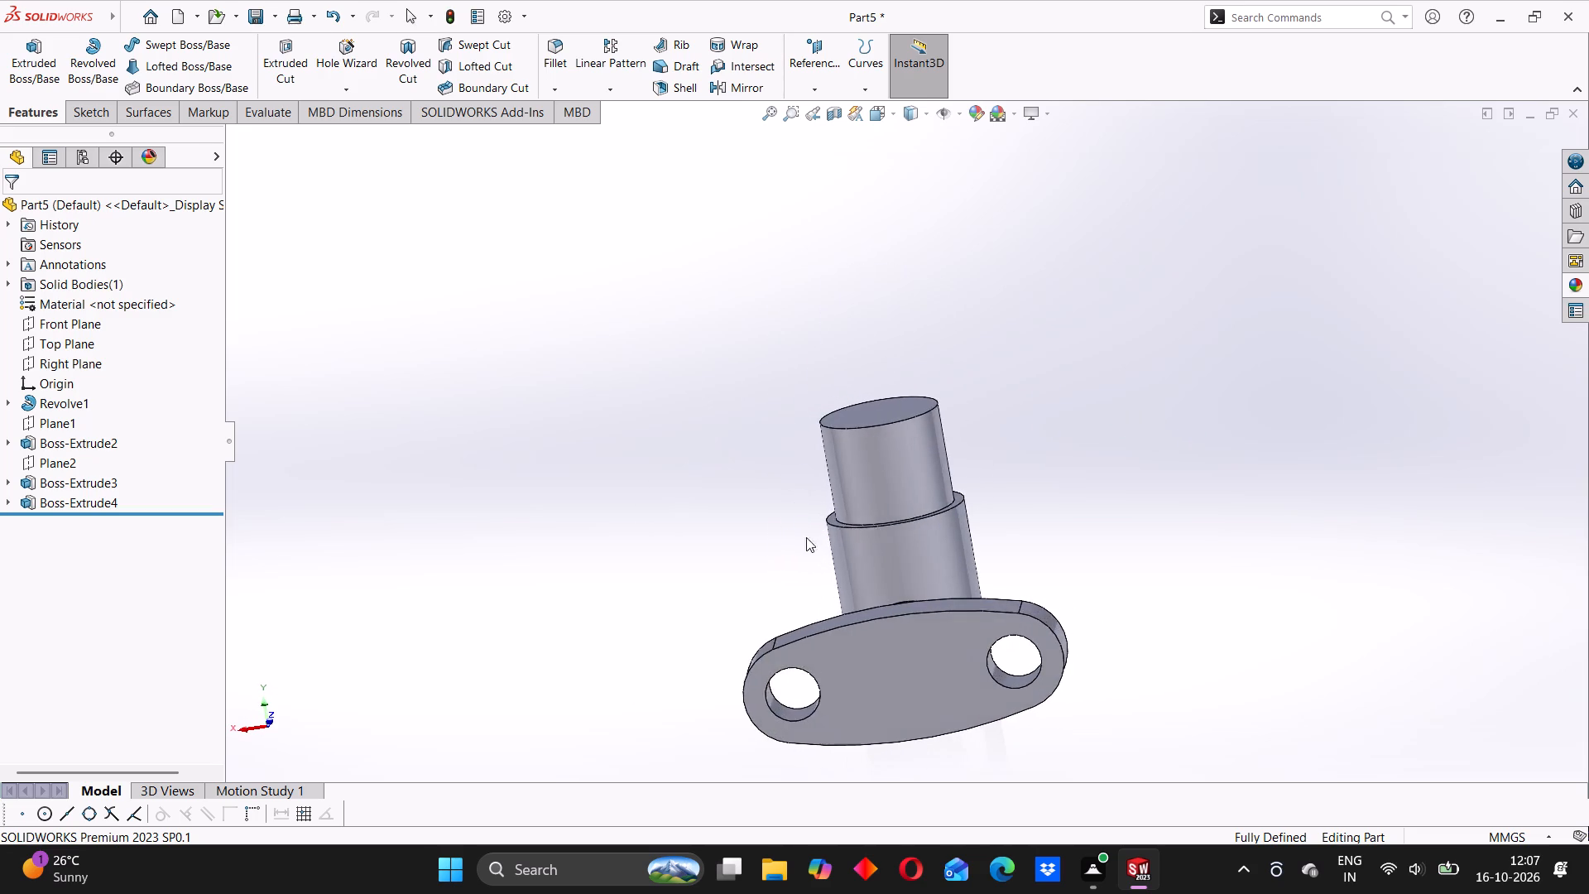
pyautogui.scroll(5, 929, 554)
pyautogui.moveTo(939, 550); pyautogui.dragTo(919, 548, button='middle')
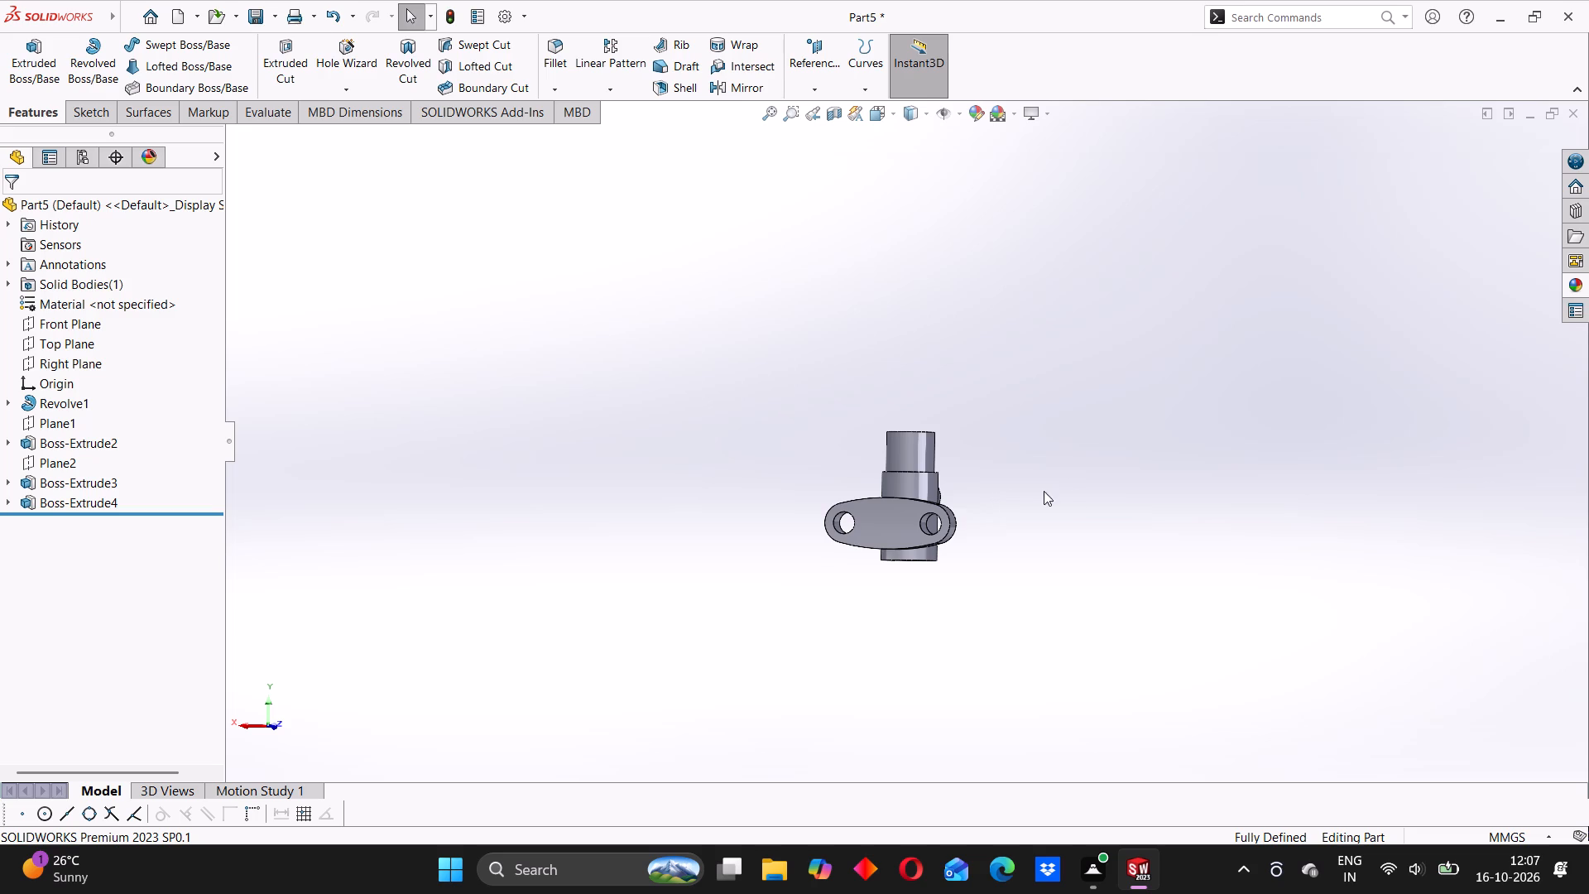
pyautogui.scroll(-3, 933, 443)
pyautogui.moveTo(878, 550); pyautogui.dragTo(1037, 562, button='middle')
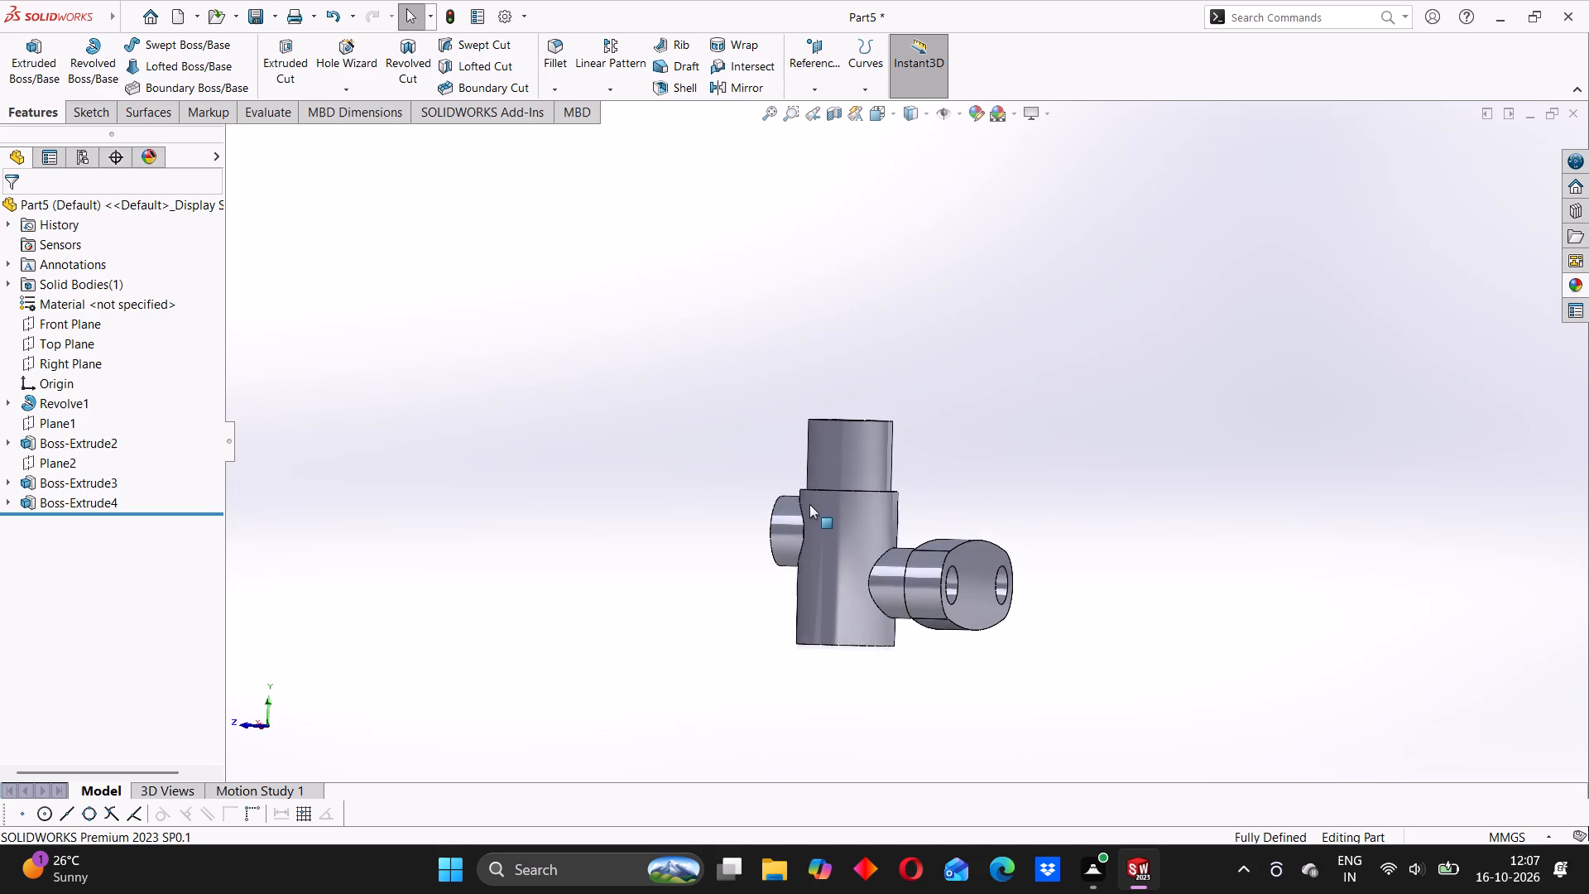
pyautogui.scroll(2, 809, 504)
pyautogui.moveTo(881, 466); pyautogui.dragTo(925, 595, button='middle')
pyautogui.moveTo(853, 509); pyautogui.dragTo(801, 456, button='middle')
pyautogui.scroll(1, 830, 487)
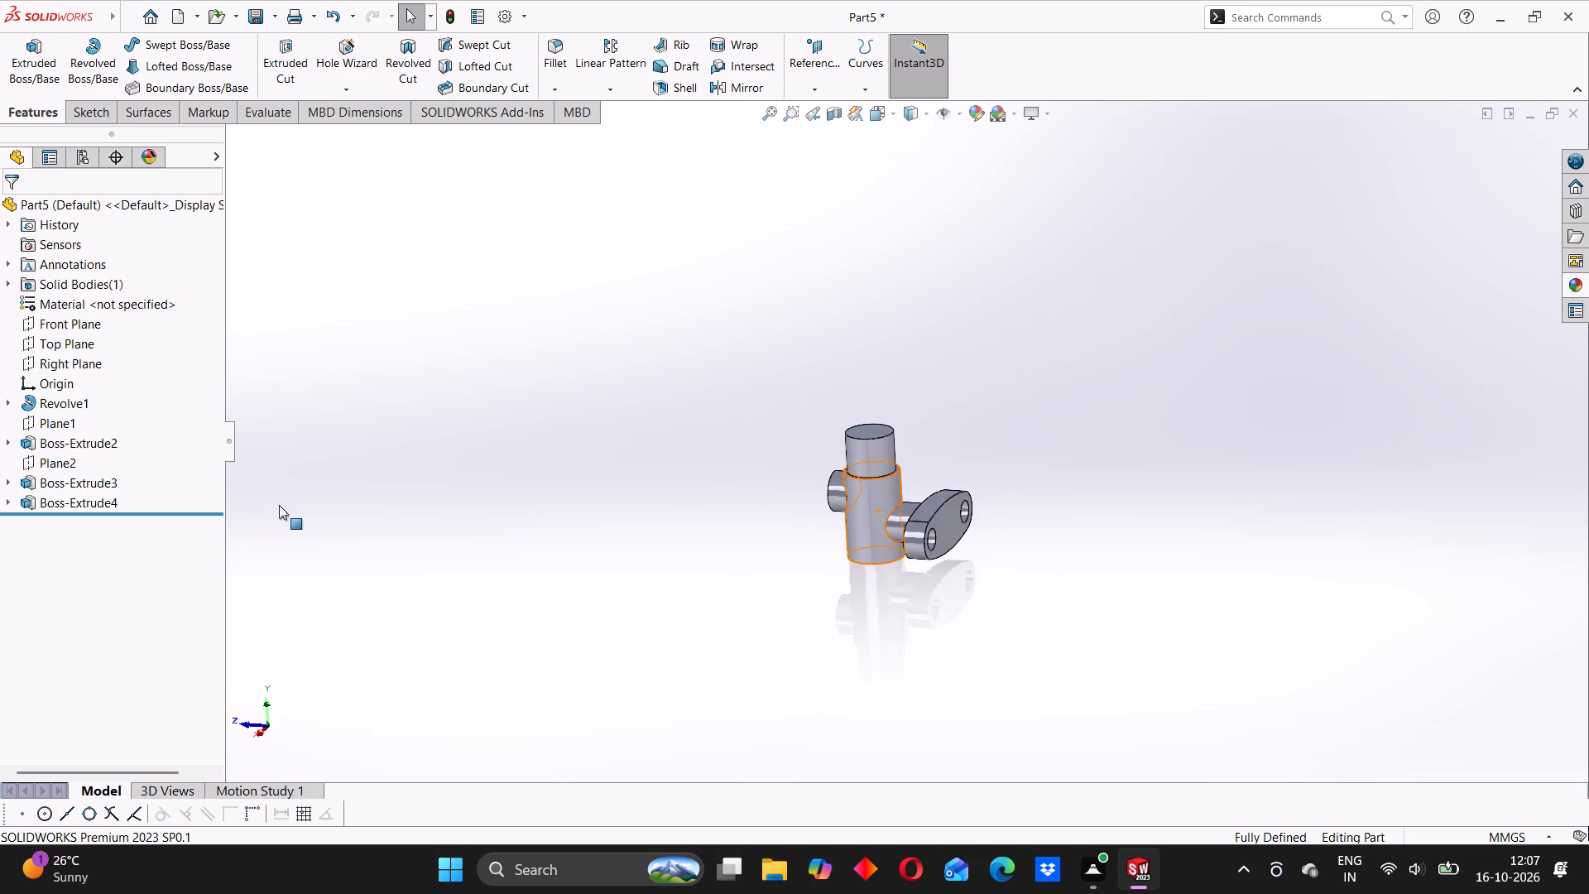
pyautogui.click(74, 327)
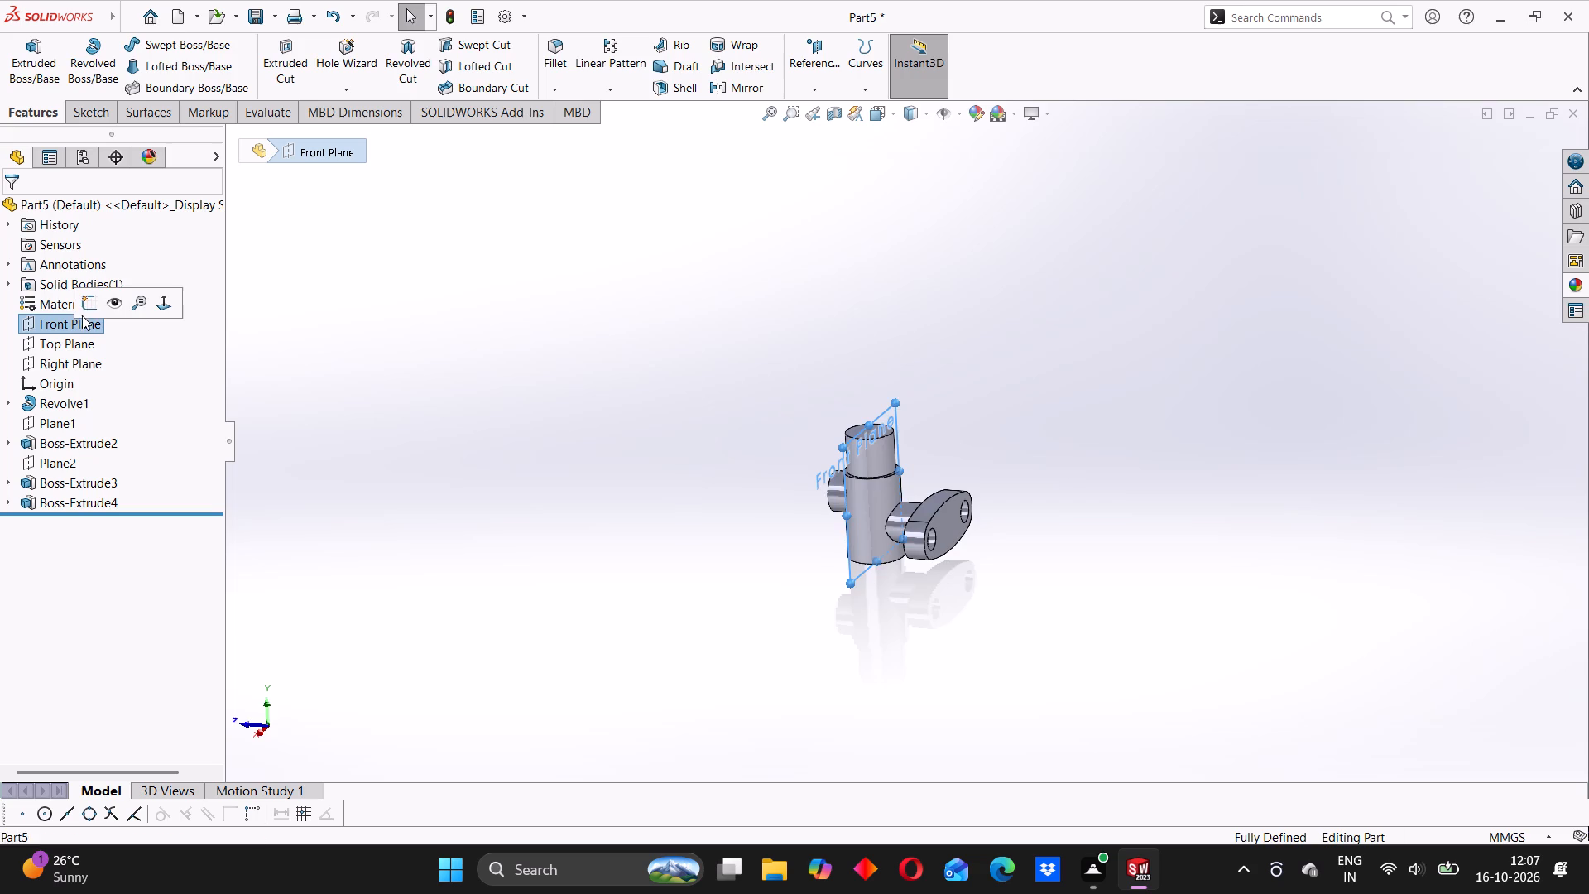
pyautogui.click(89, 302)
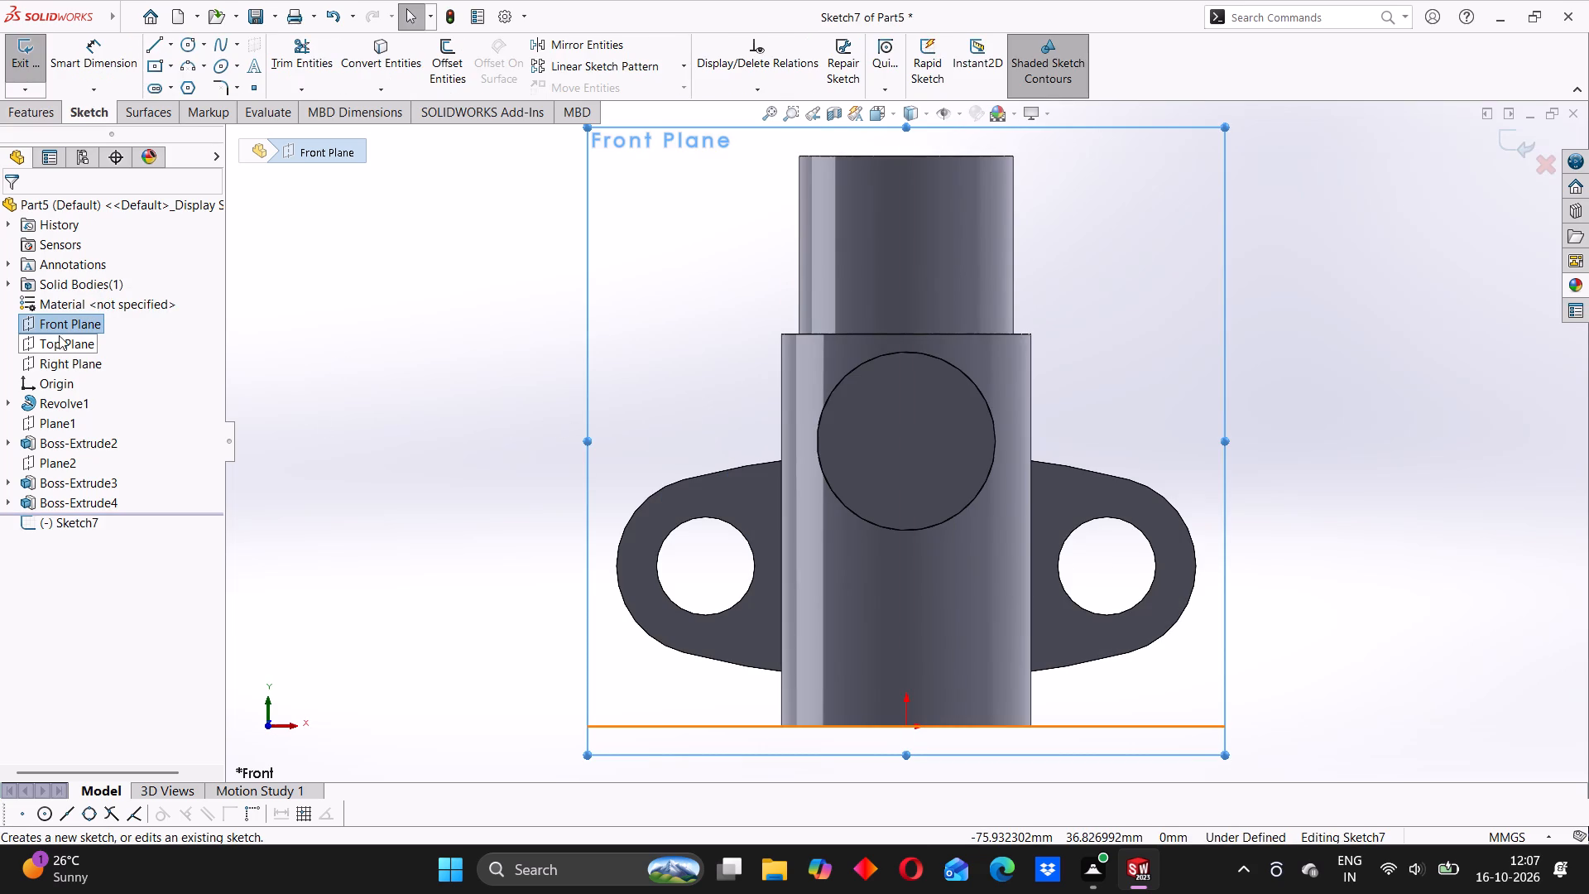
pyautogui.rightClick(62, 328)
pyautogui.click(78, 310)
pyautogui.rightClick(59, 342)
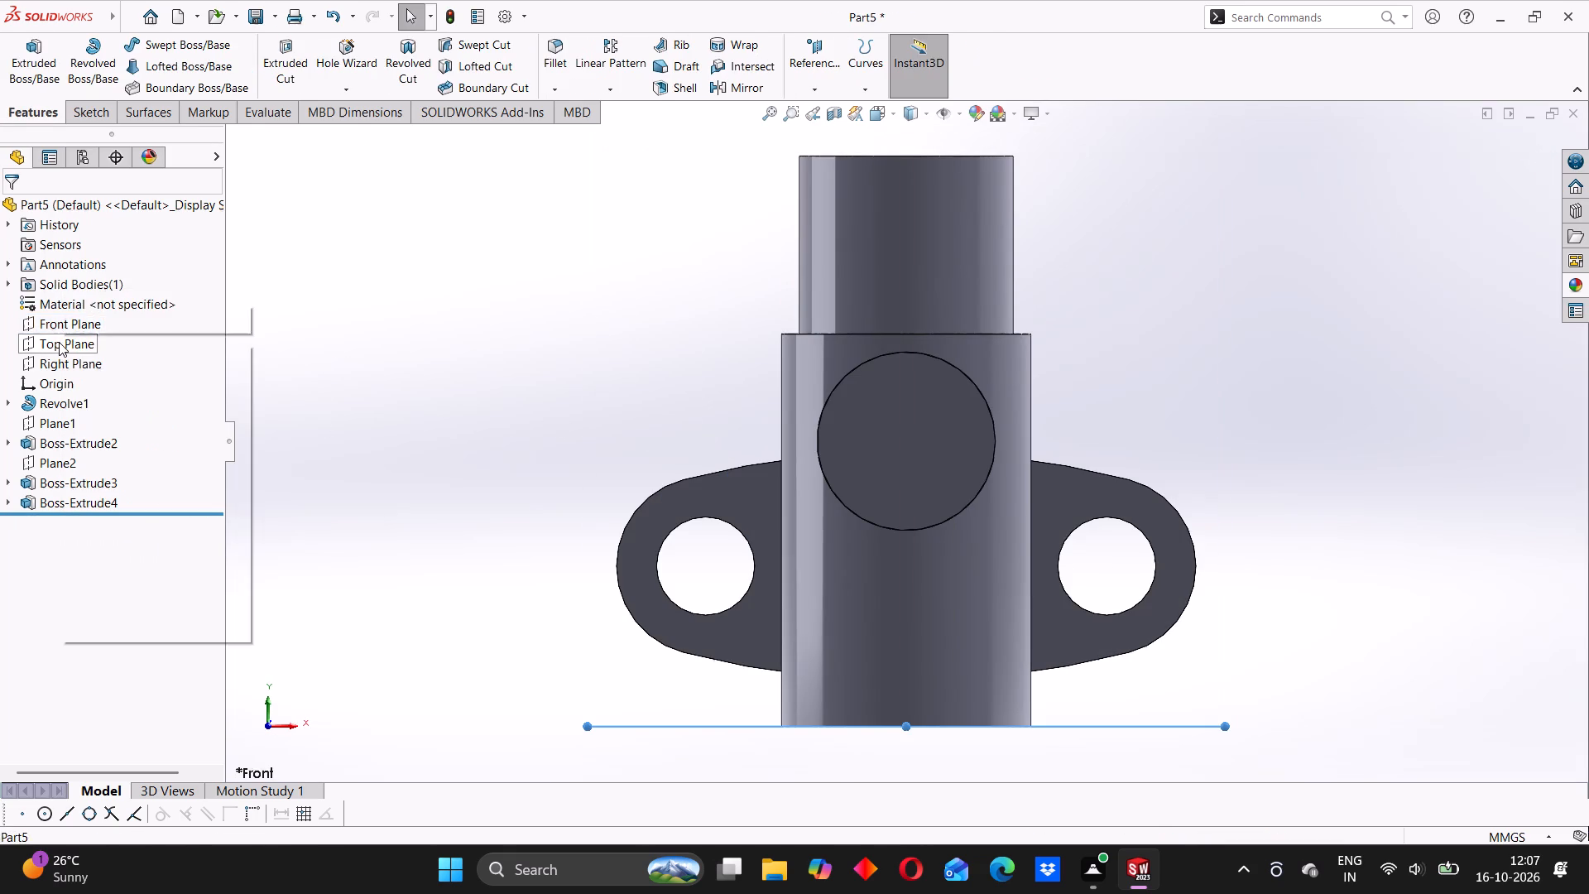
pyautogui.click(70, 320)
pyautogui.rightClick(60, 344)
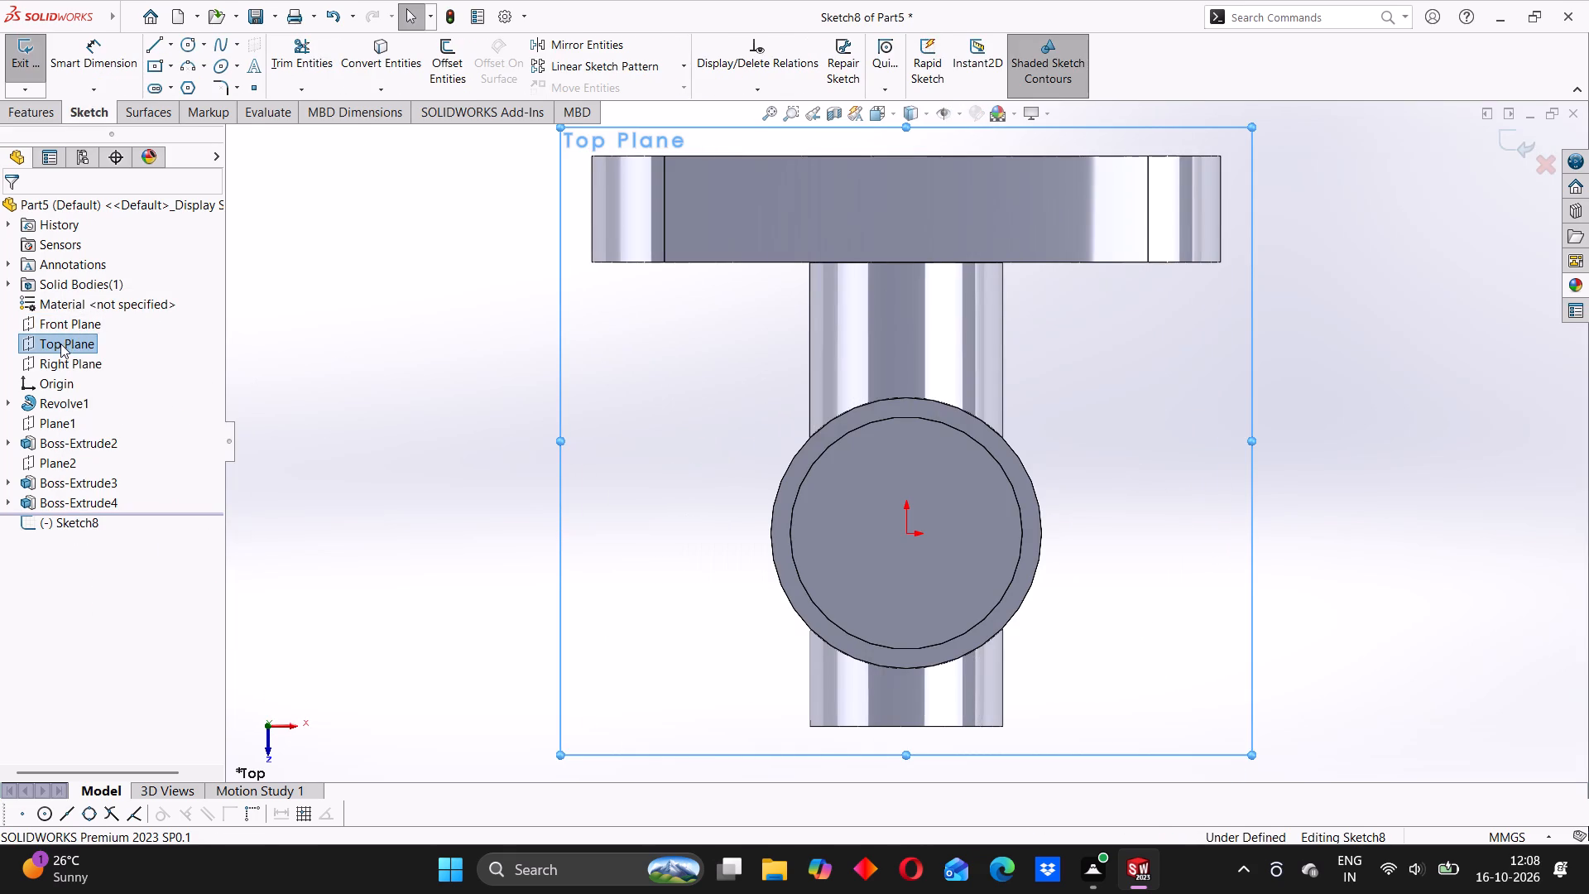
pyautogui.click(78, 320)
# Start a sketch on the Right Plane and draw a 64 mm vertical line from the top edge's midpoint to the origin.
pyautogui.rightClick(68, 357)
pyautogui.click(80, 333)
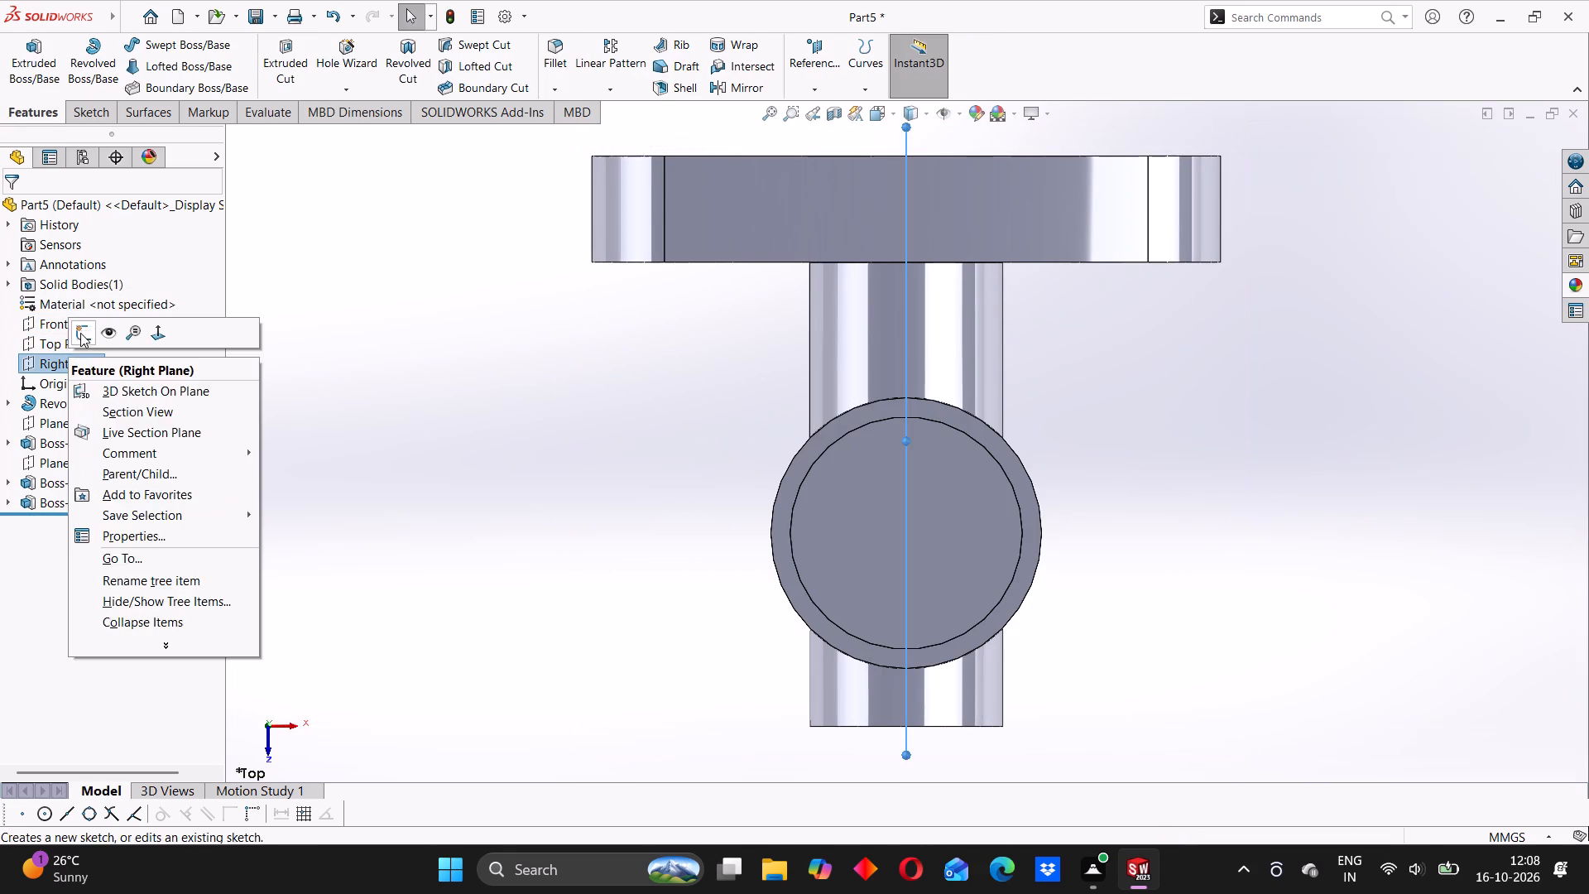
pyautogui.scroll(2, 809, 401)
pyautogui.click(574, 390)
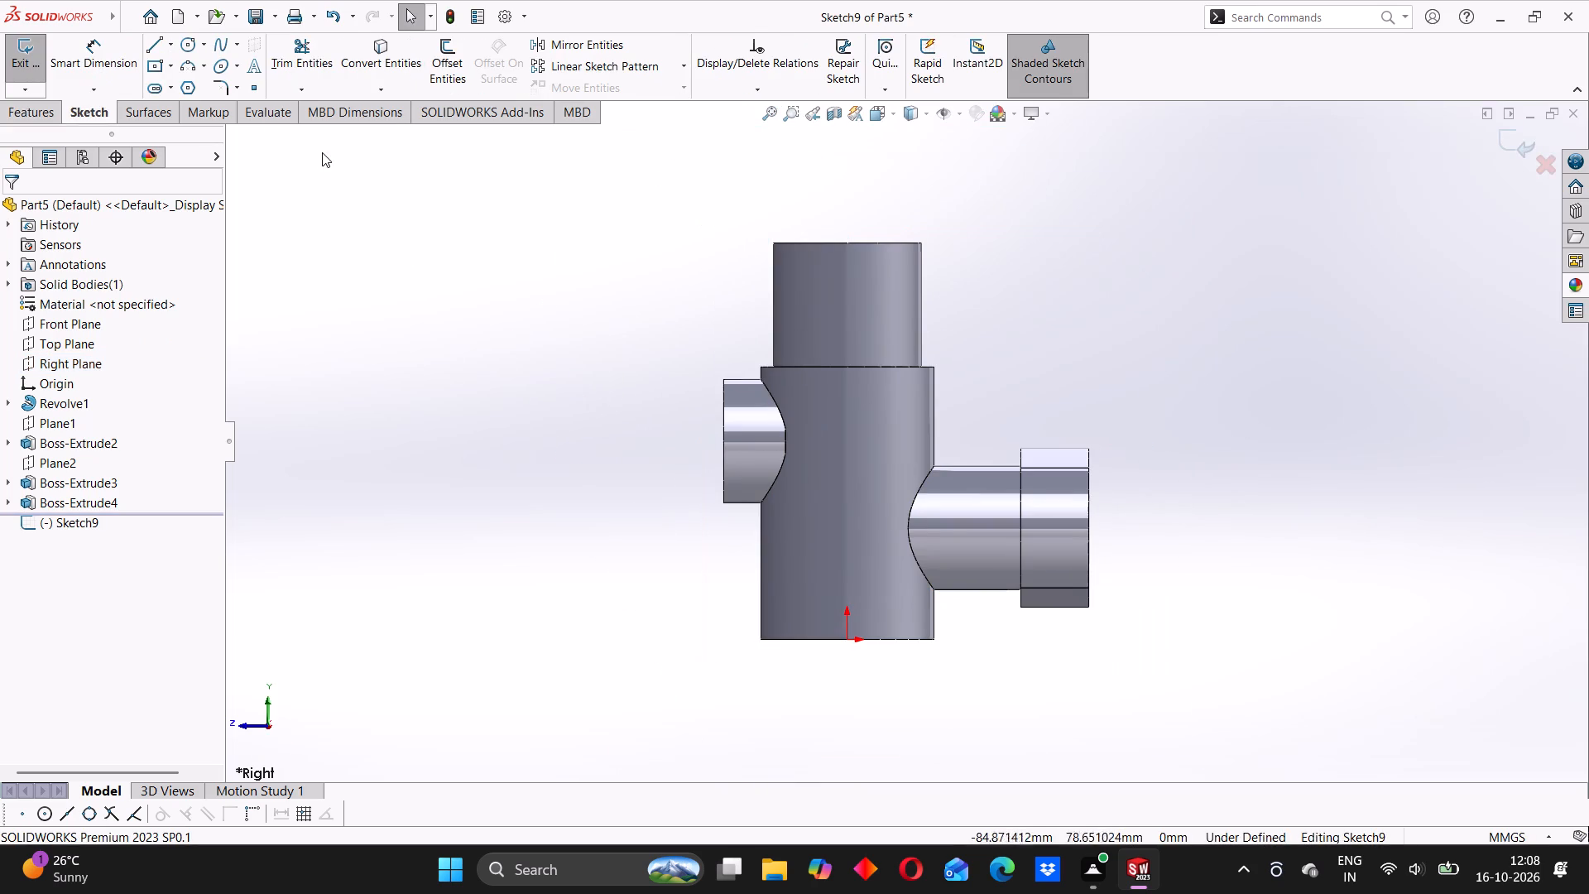
pyautogui.click(162, 47)
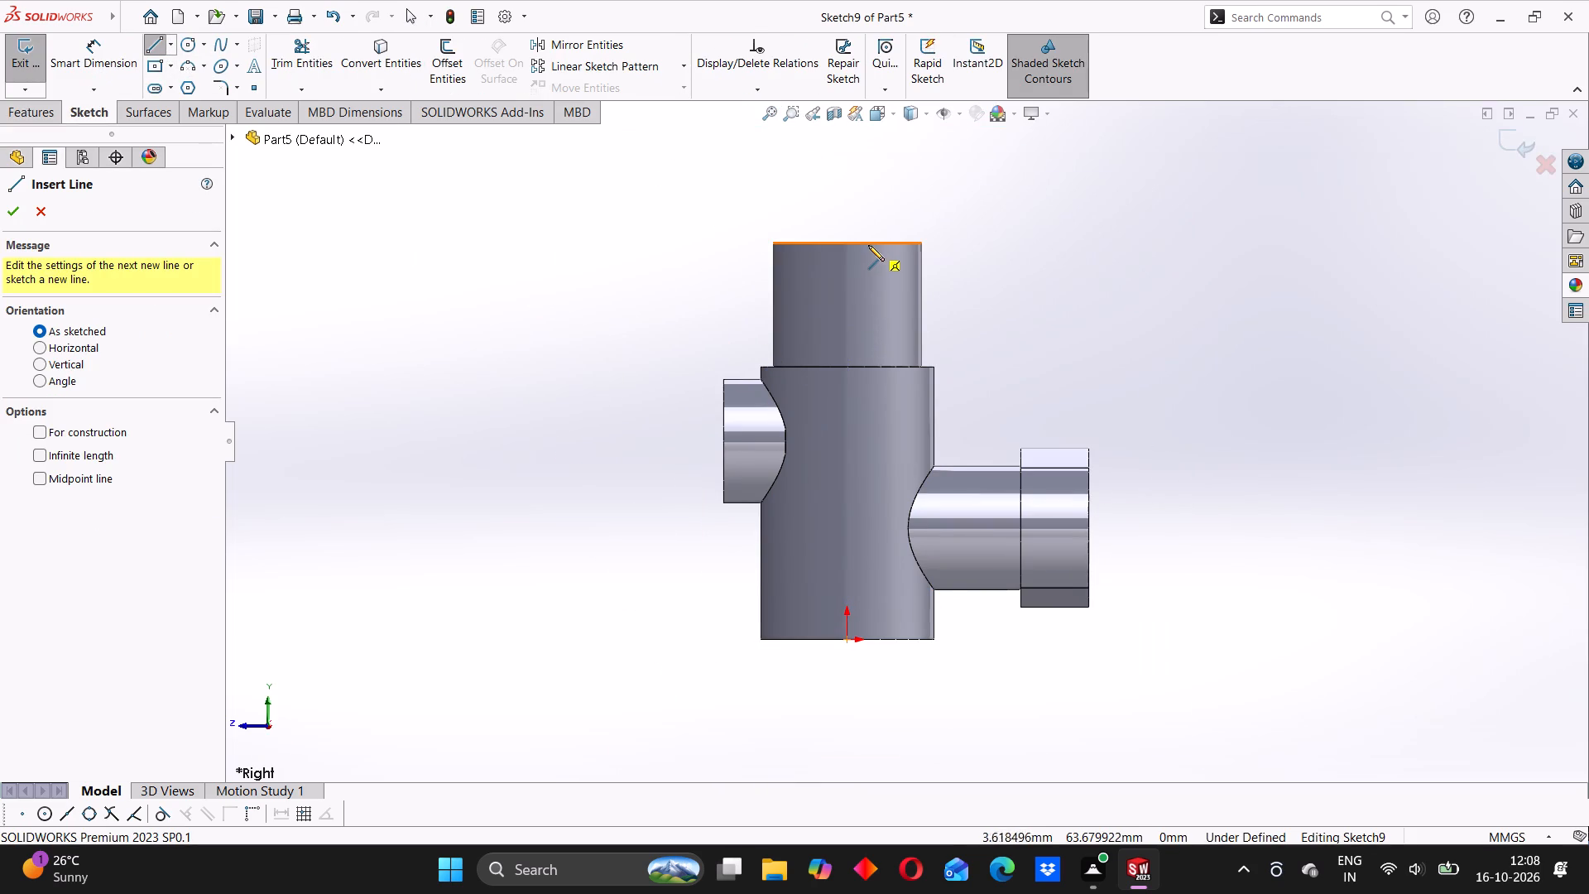
pyautogui.scroll(-2, 867, 245)
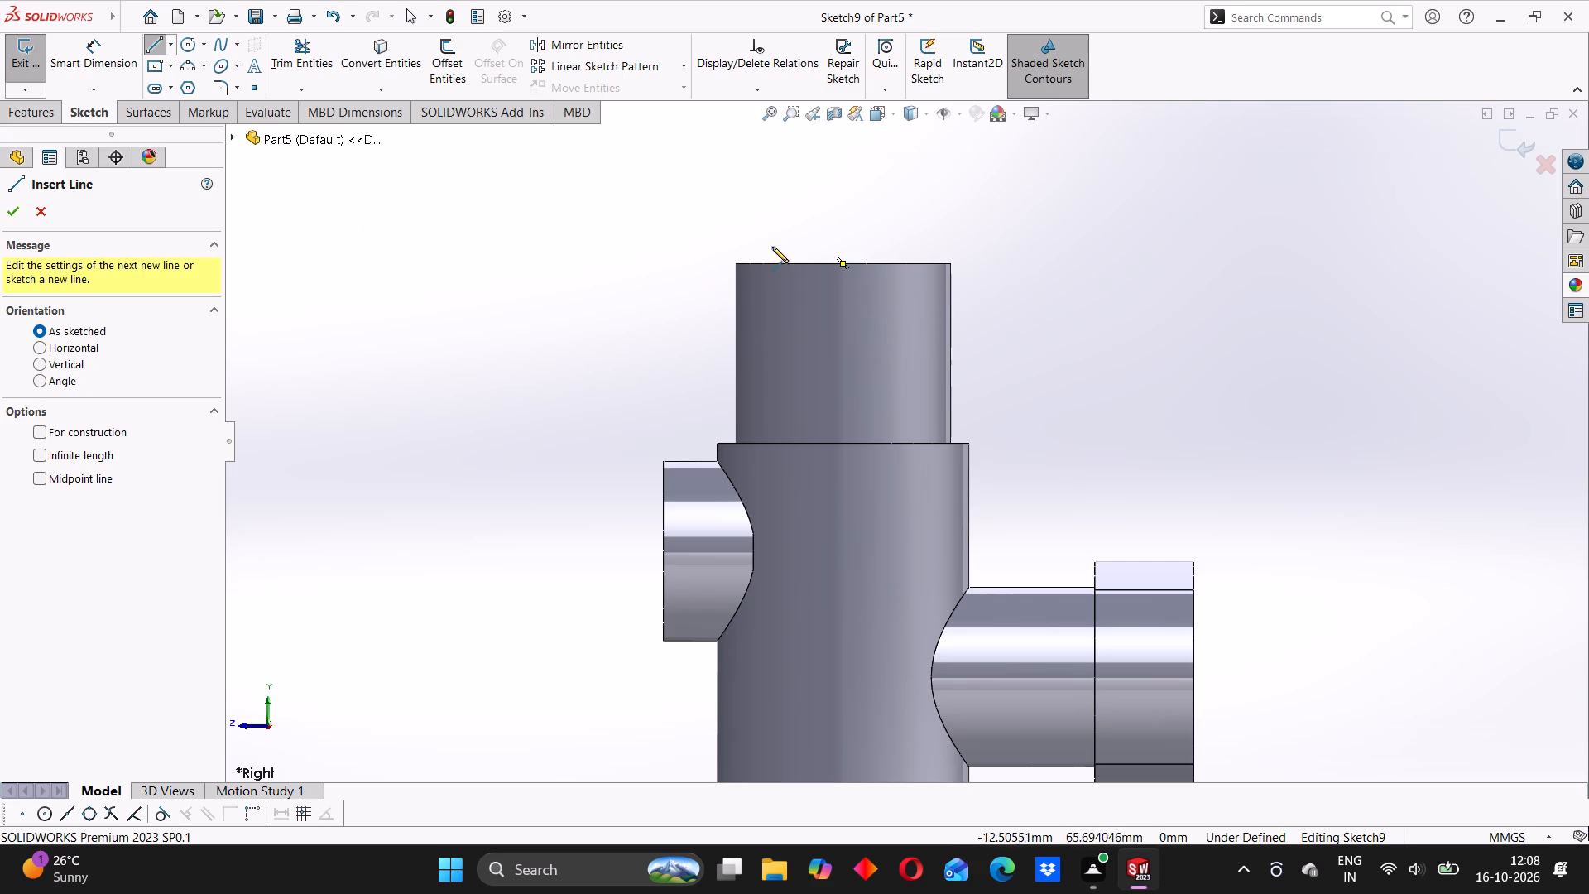
pyautogui.click(843, 262)
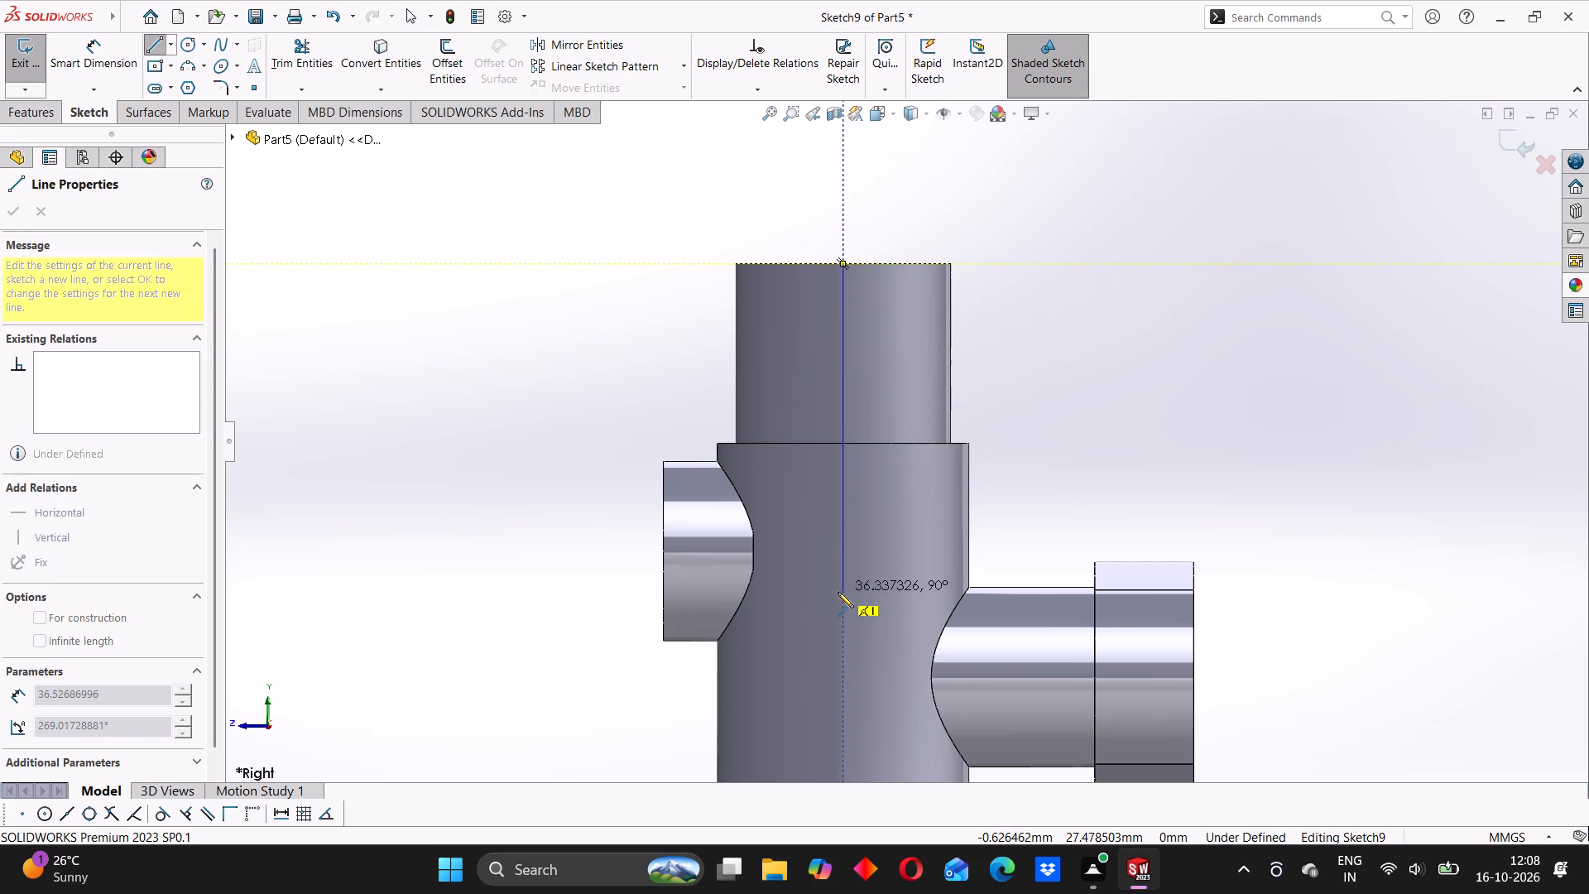
pyautogui.scroll(3, 838, 592)
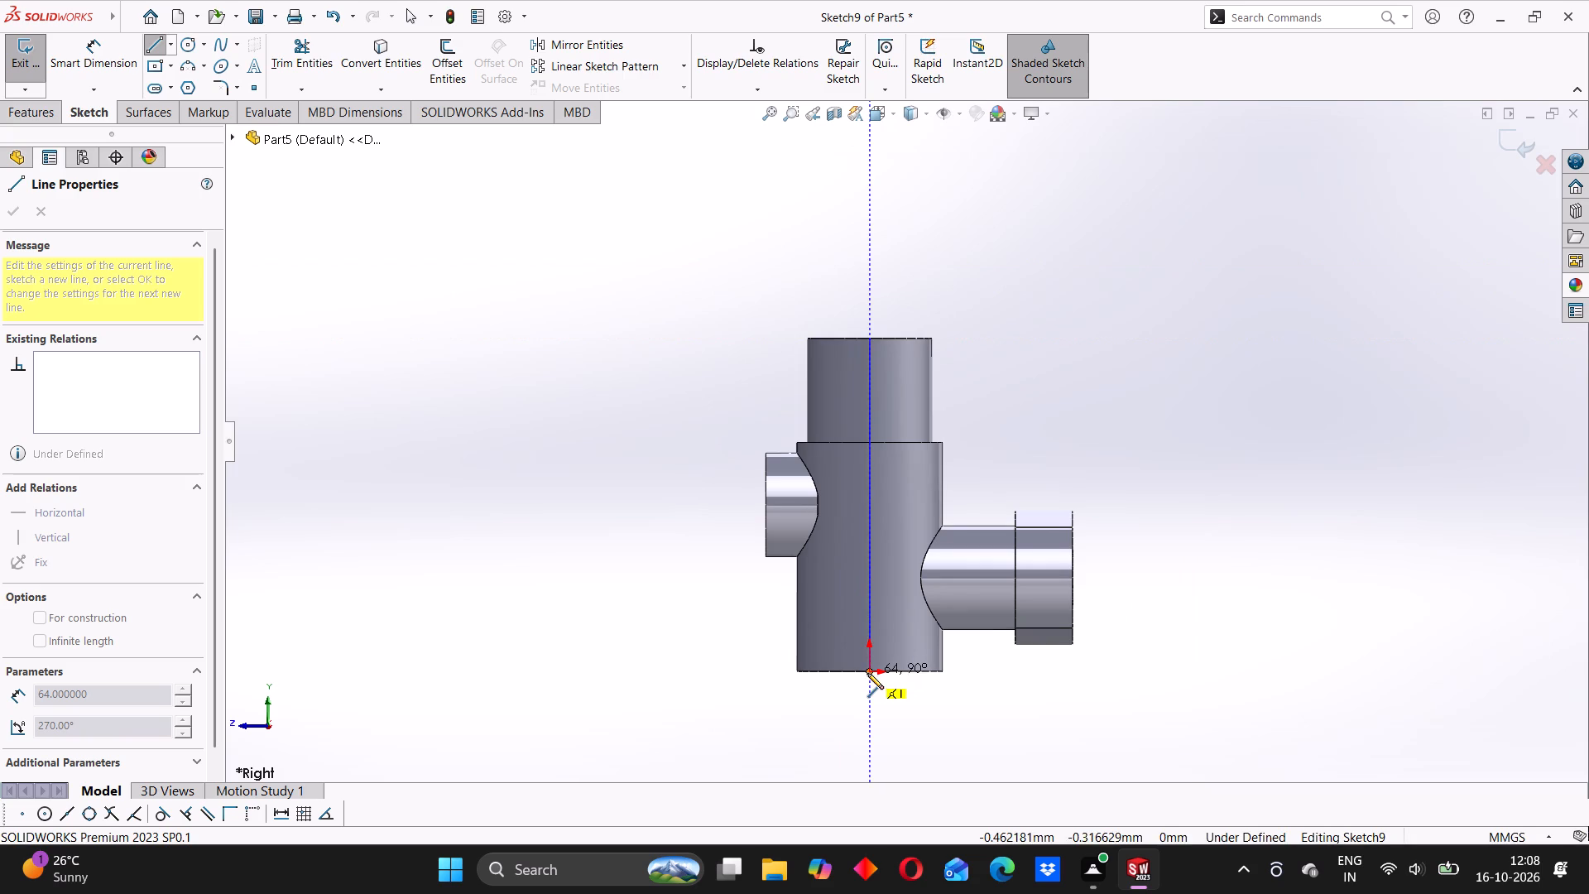
pyautogui.click(867, 673)
pyautogui.rightClick(579, 301)
pyautogui.click(622, 312)
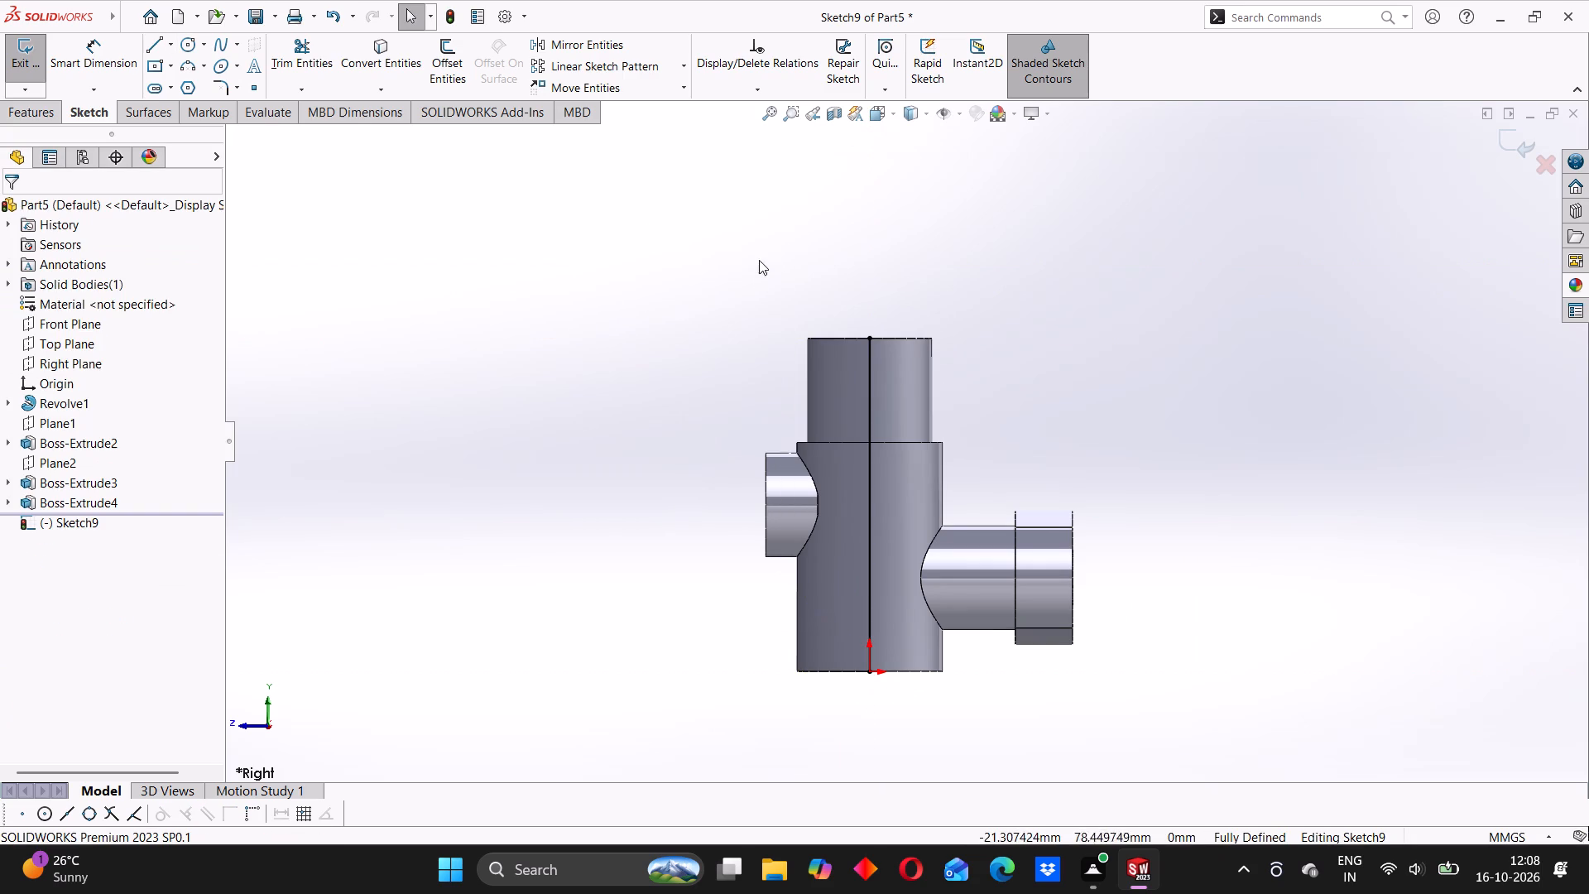
# Turn the 64 mm vertical centre line into construction geometry.
pyautogui.click(871, 393)
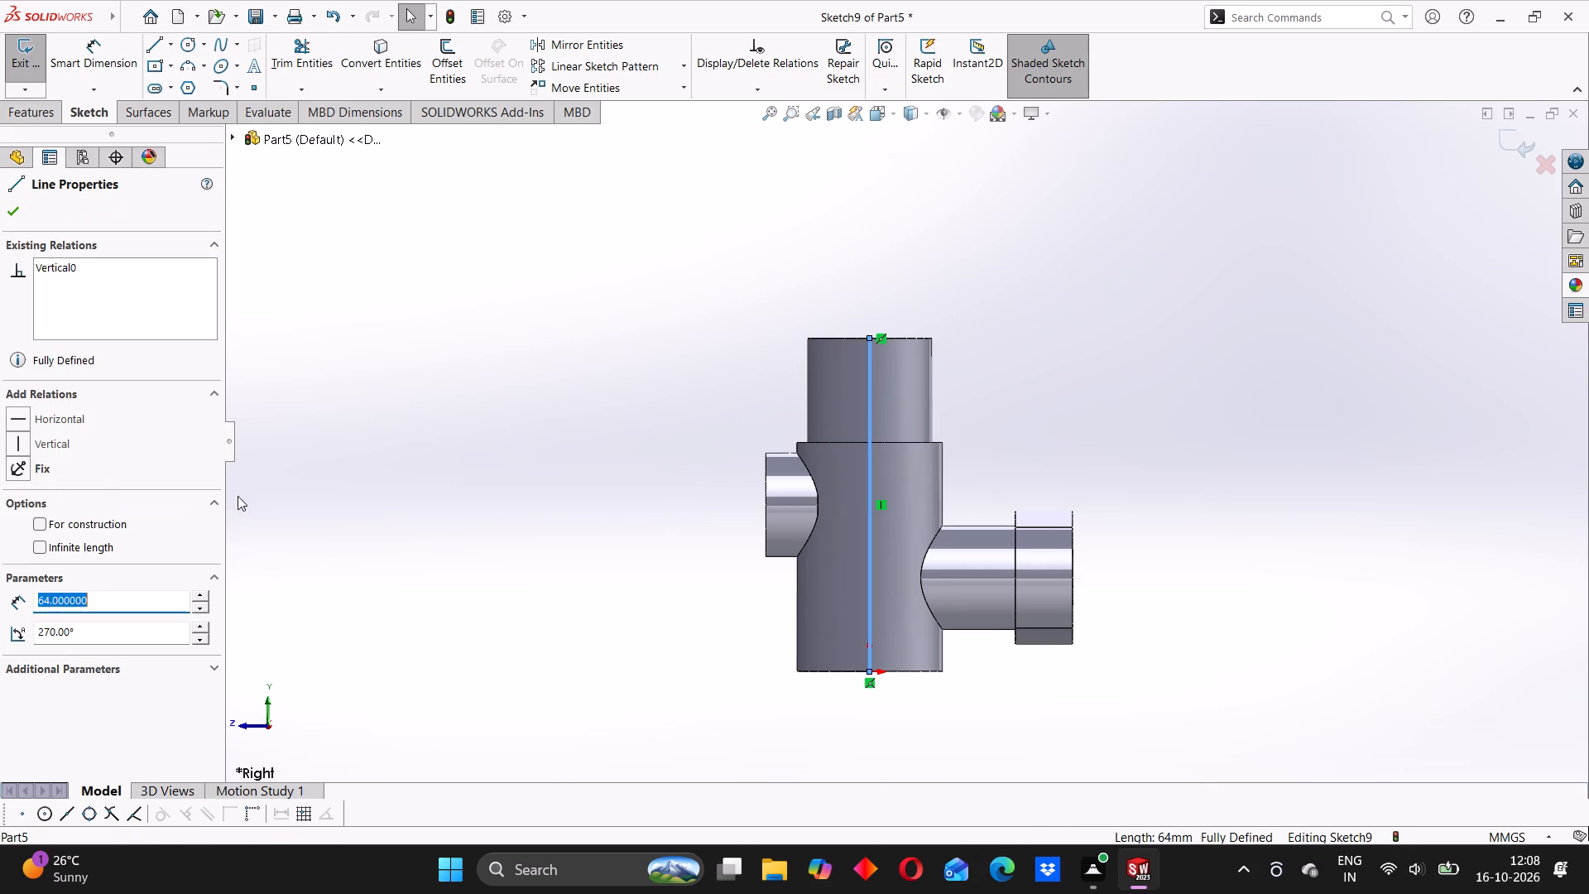
pyautogui.click(39, 528)
pyautogui.click(19, 211)
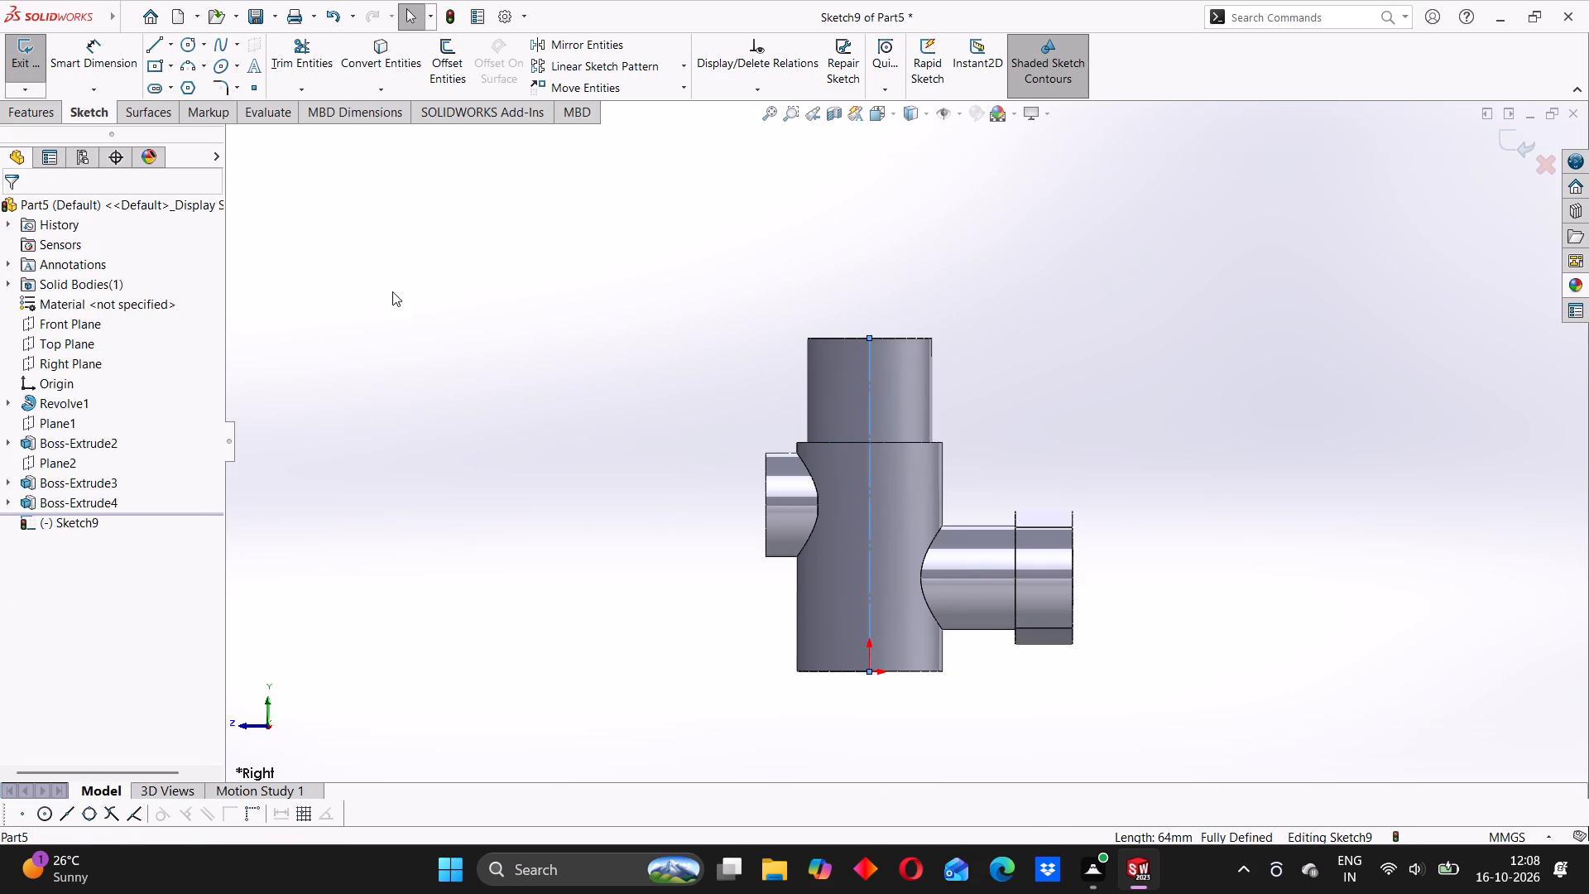
pyautogui.click(537, 334)
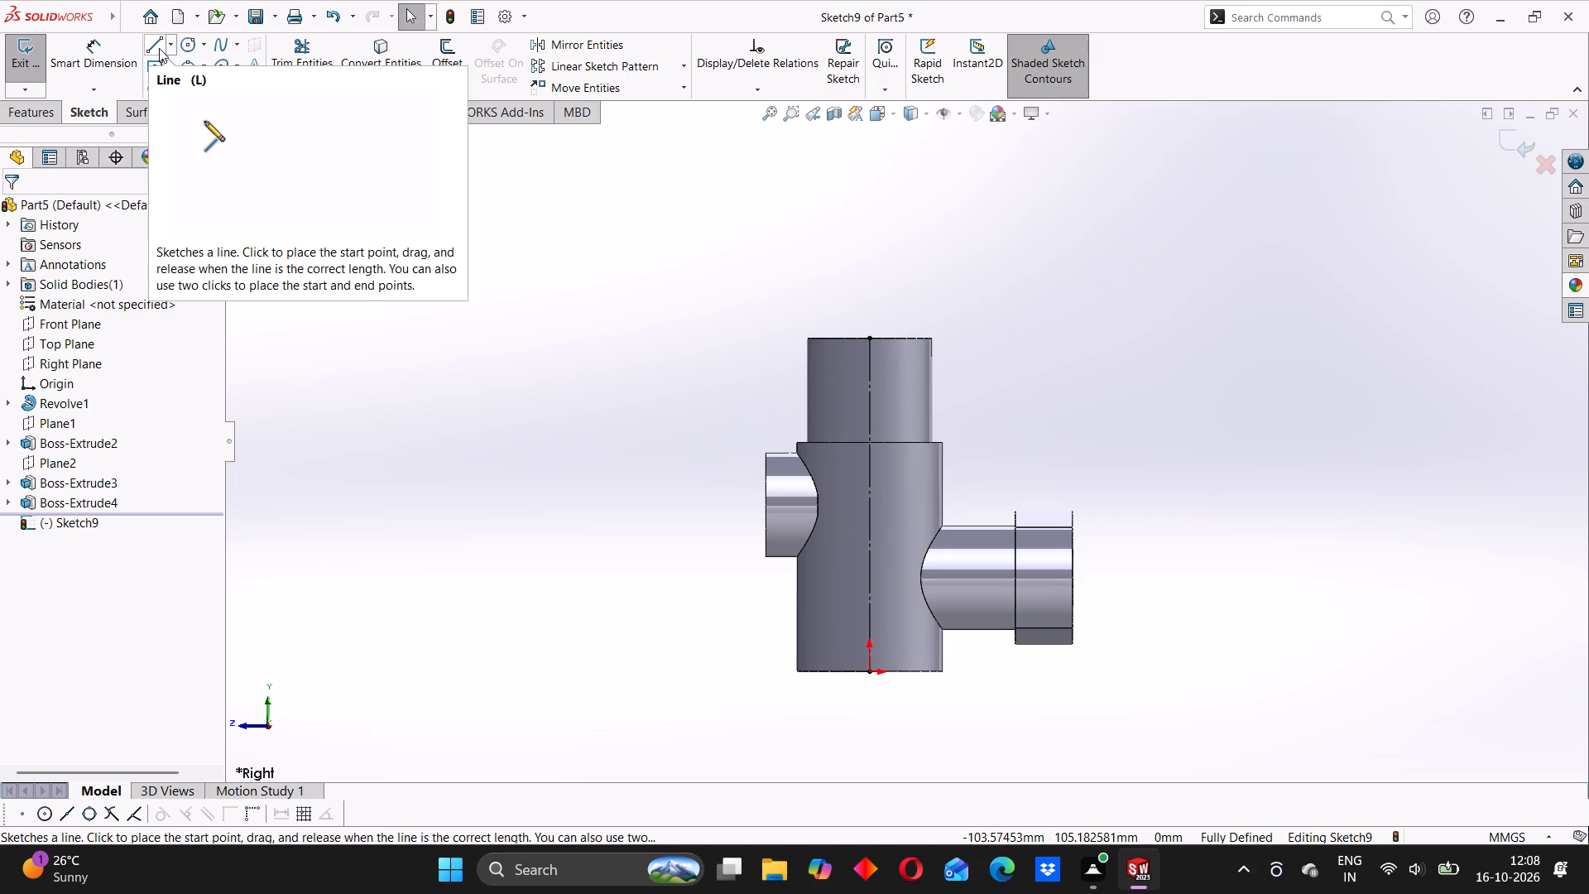
# Sketch the bore's upper half-profile from the axis top: about 8 mm out, 13 mm down, slanting inward, 15 mm down, slanting outward, 7 mm down.
pyautogui.click(159, 48)
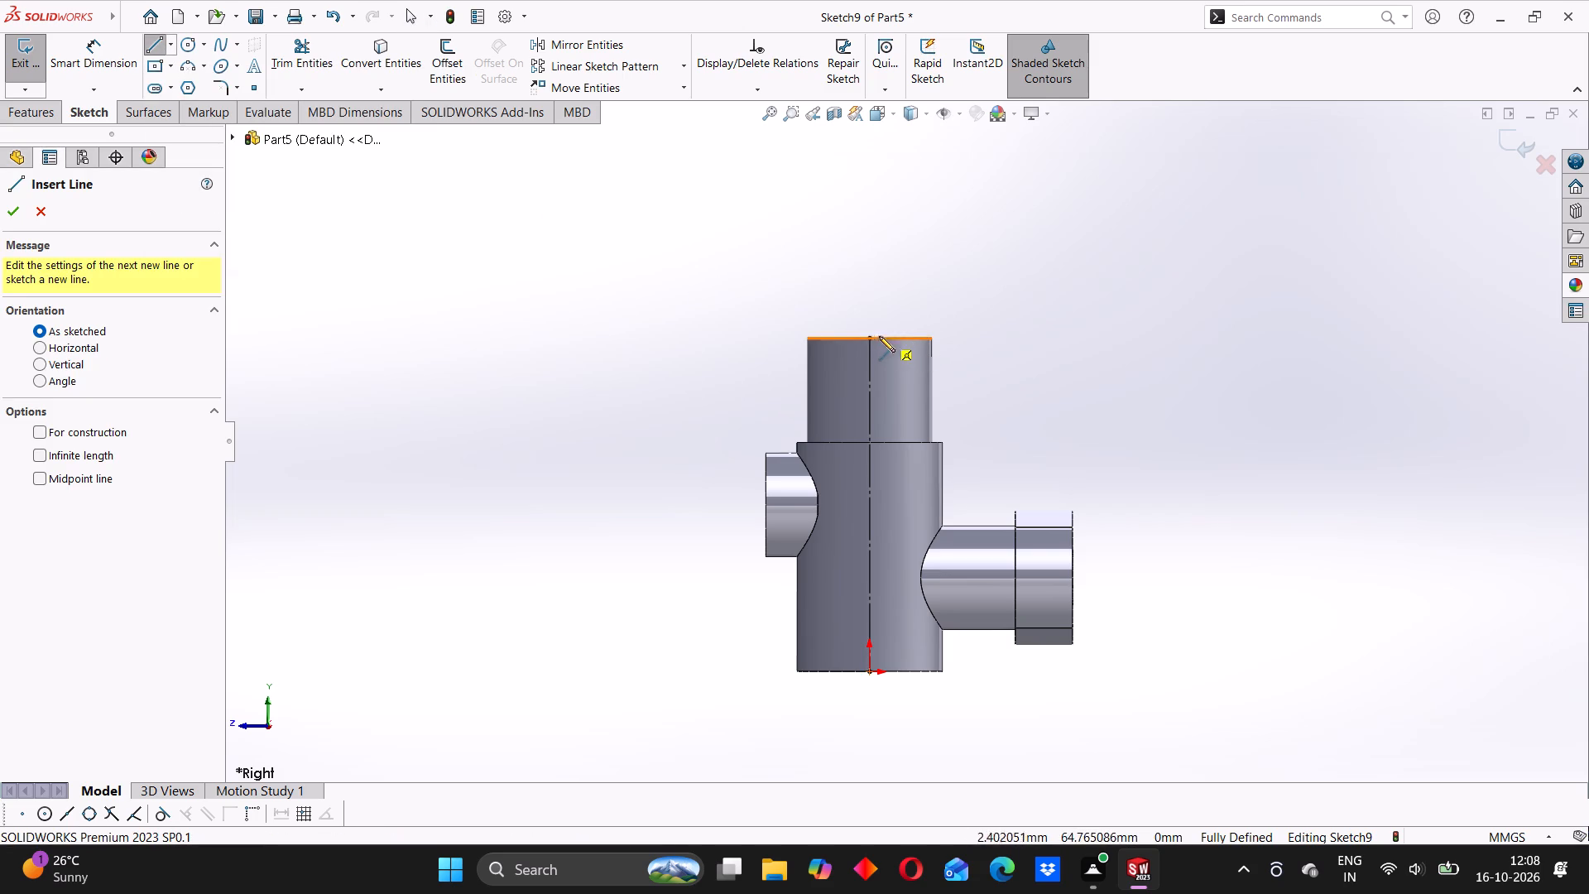
pyautogui.click(871, 341)
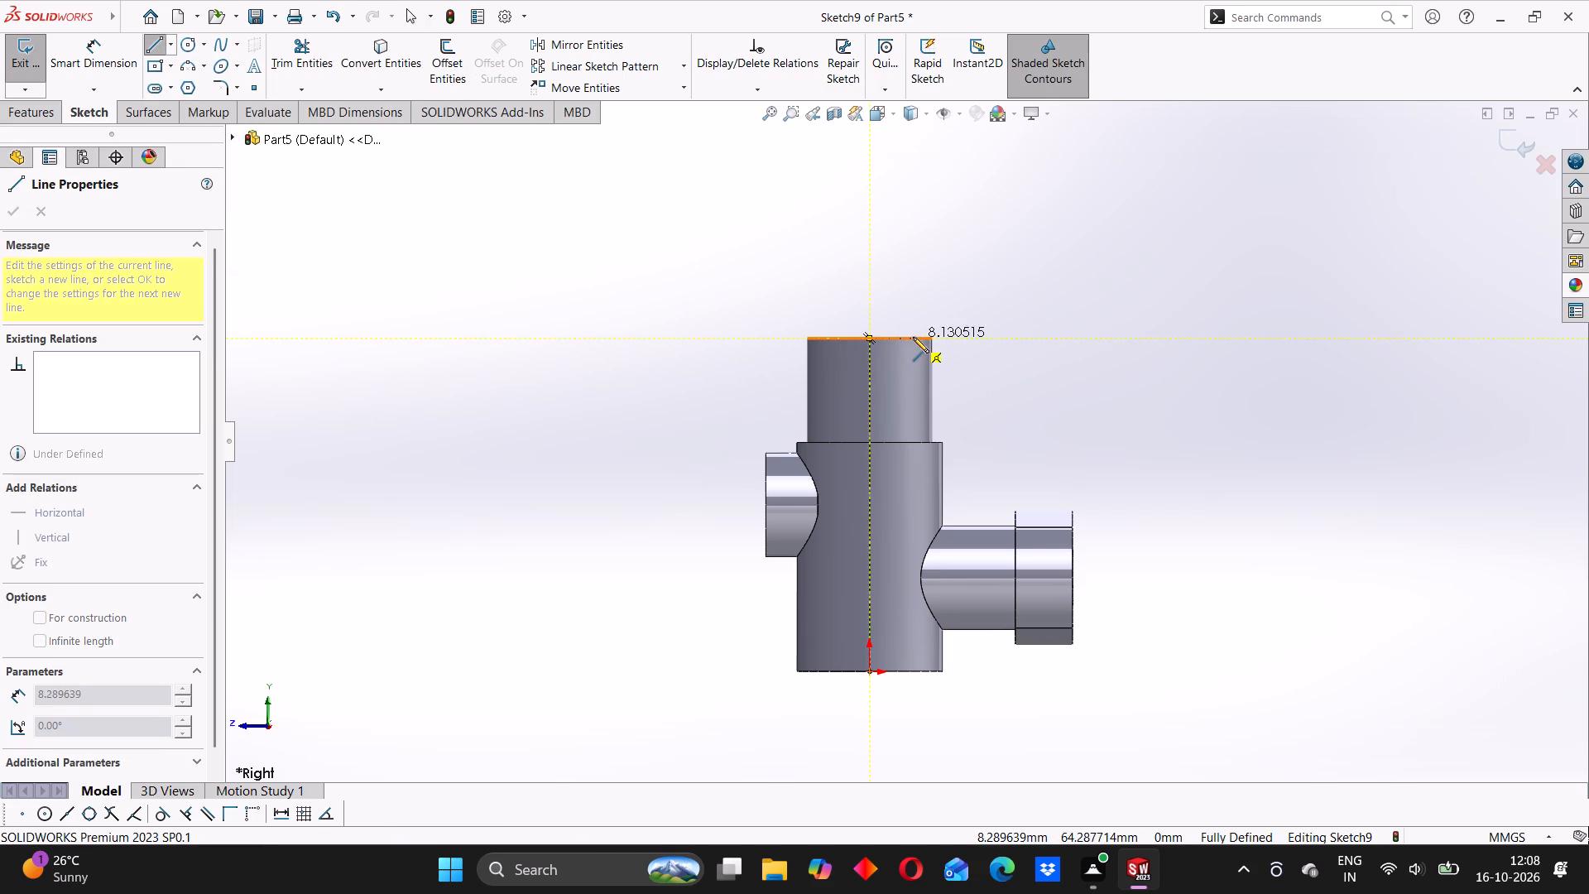
pyautogui.click(915, 337)
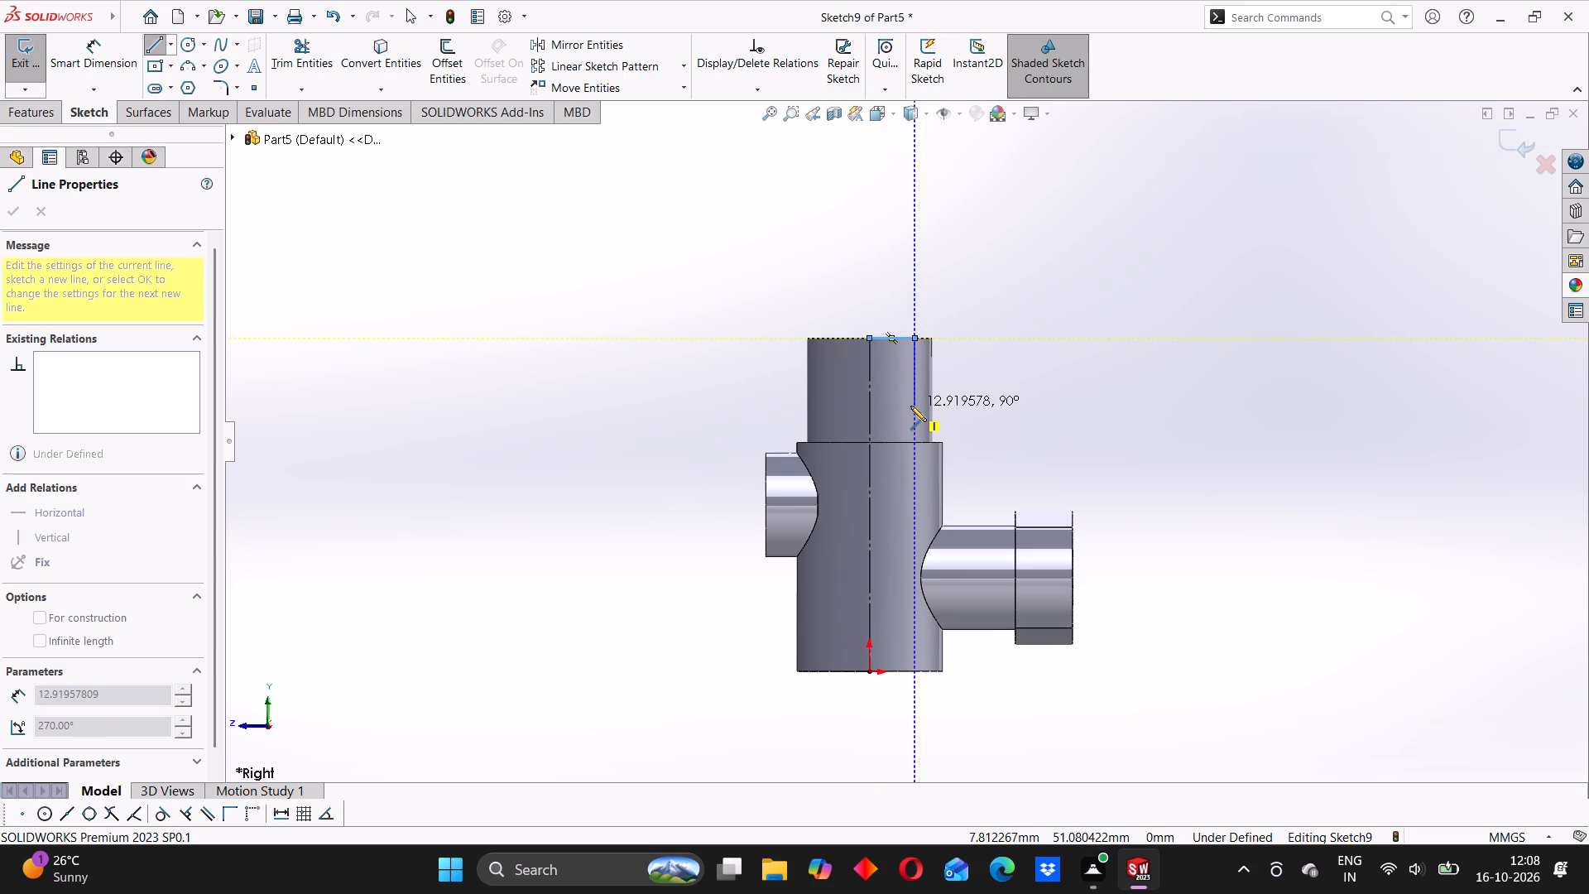
pyautogui.scroll(-4, 910, 405)
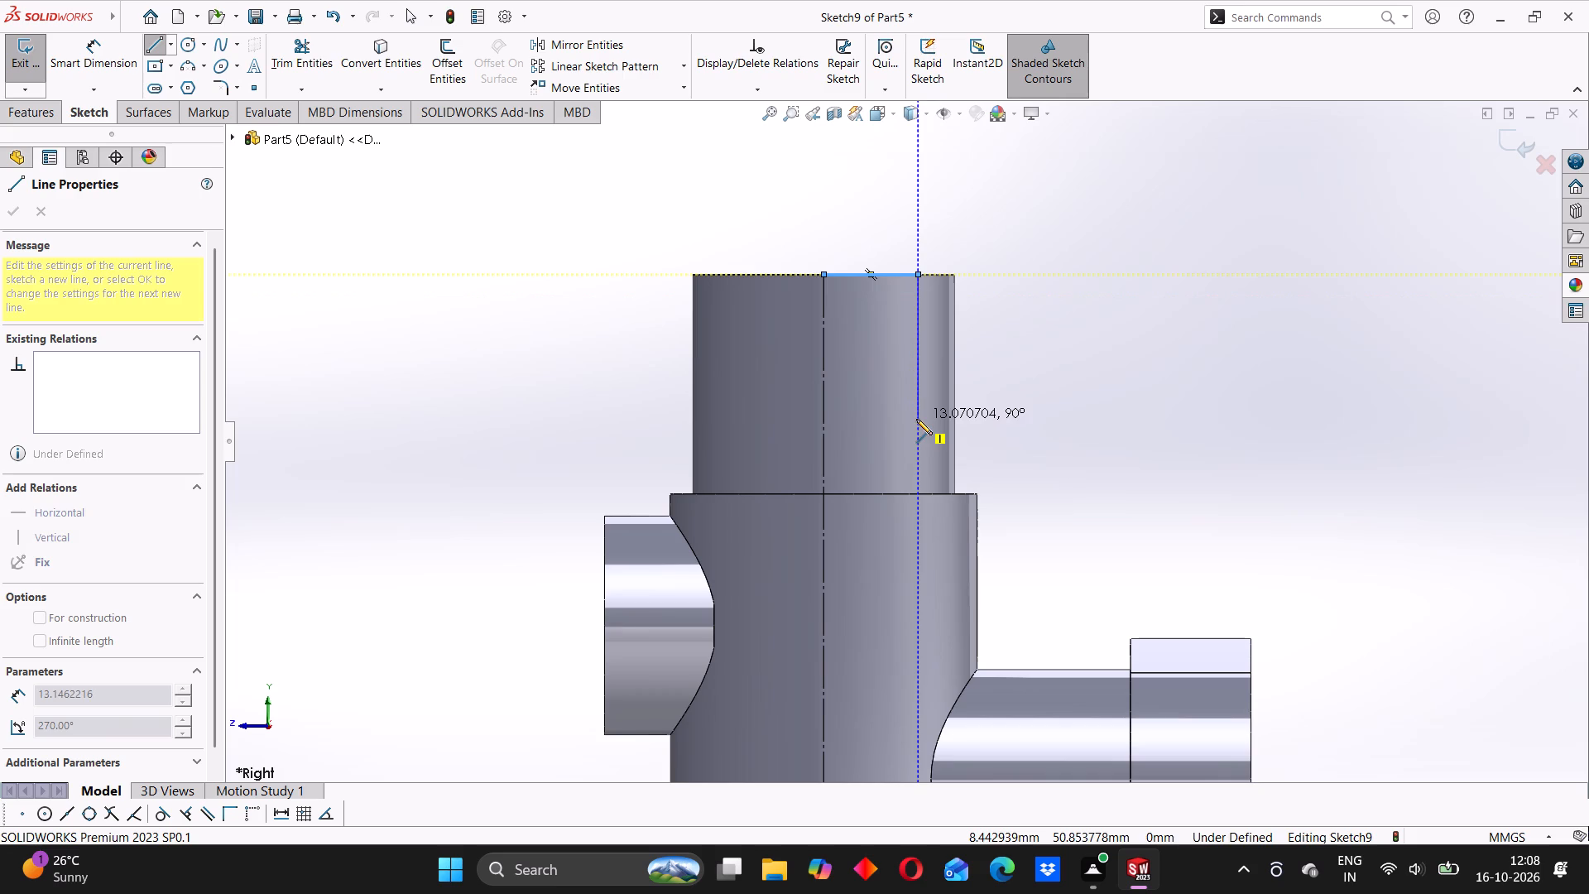
pyautogui.click(916, 419)
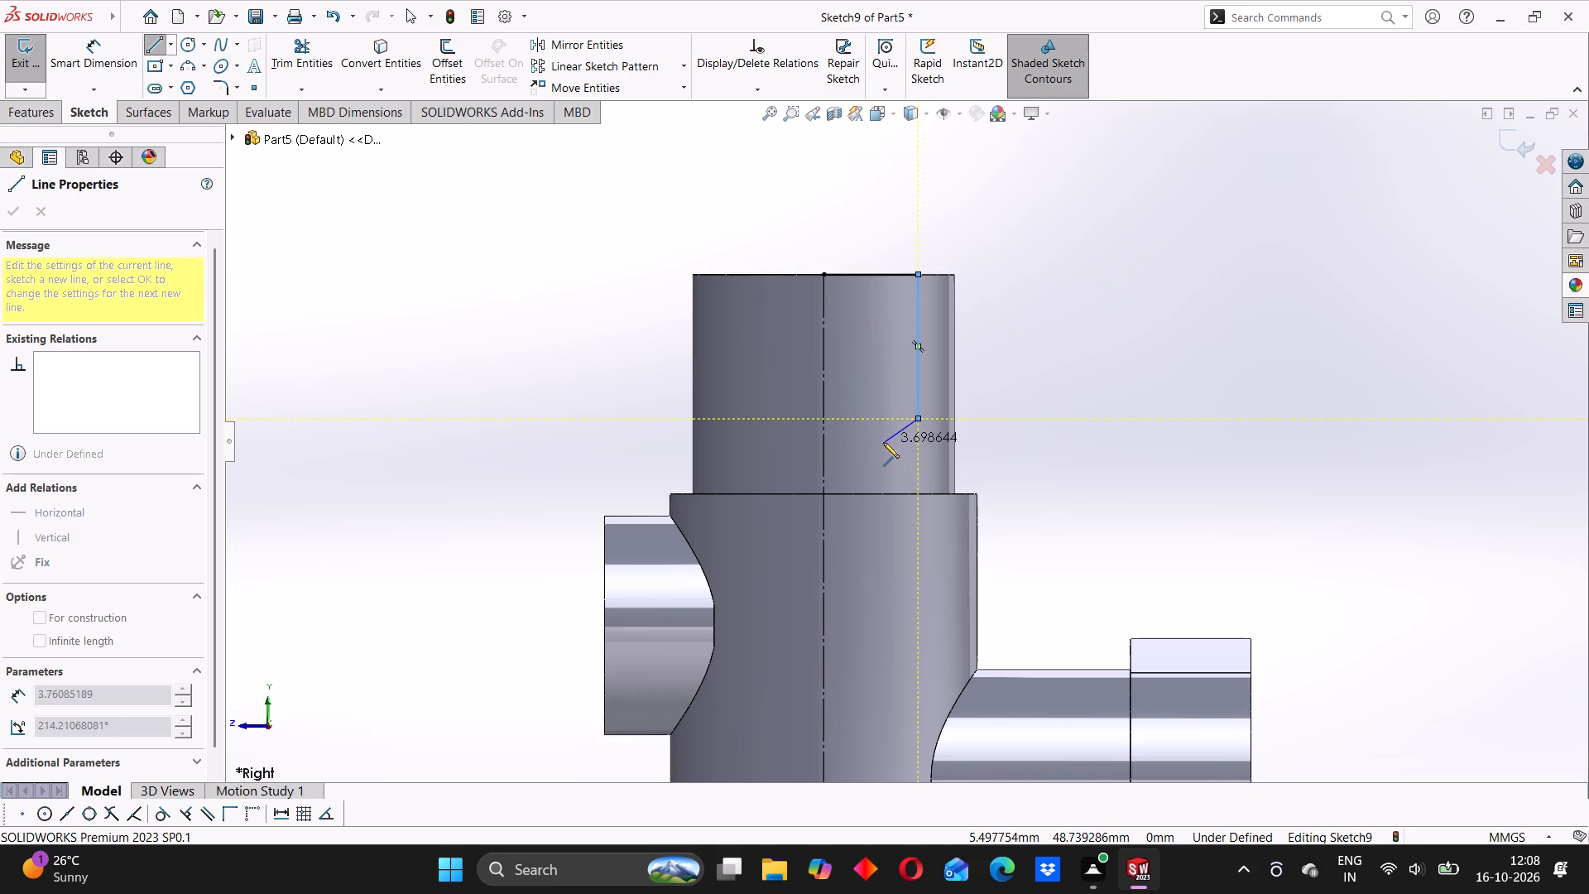
pyautogui.click(881, 444)
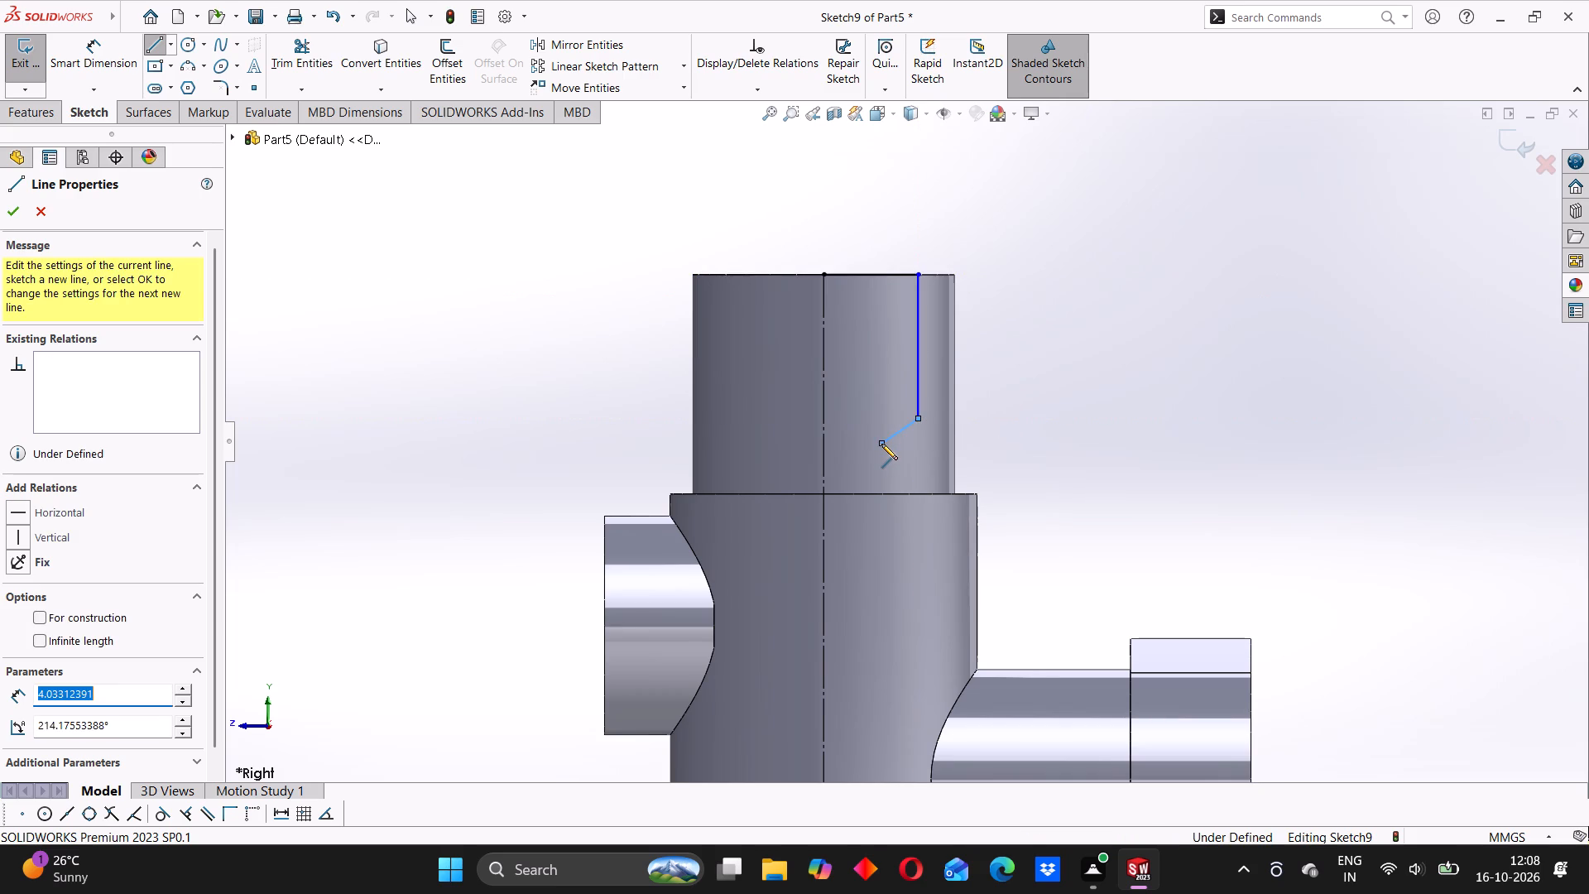
pyautogui.click(879, 611)
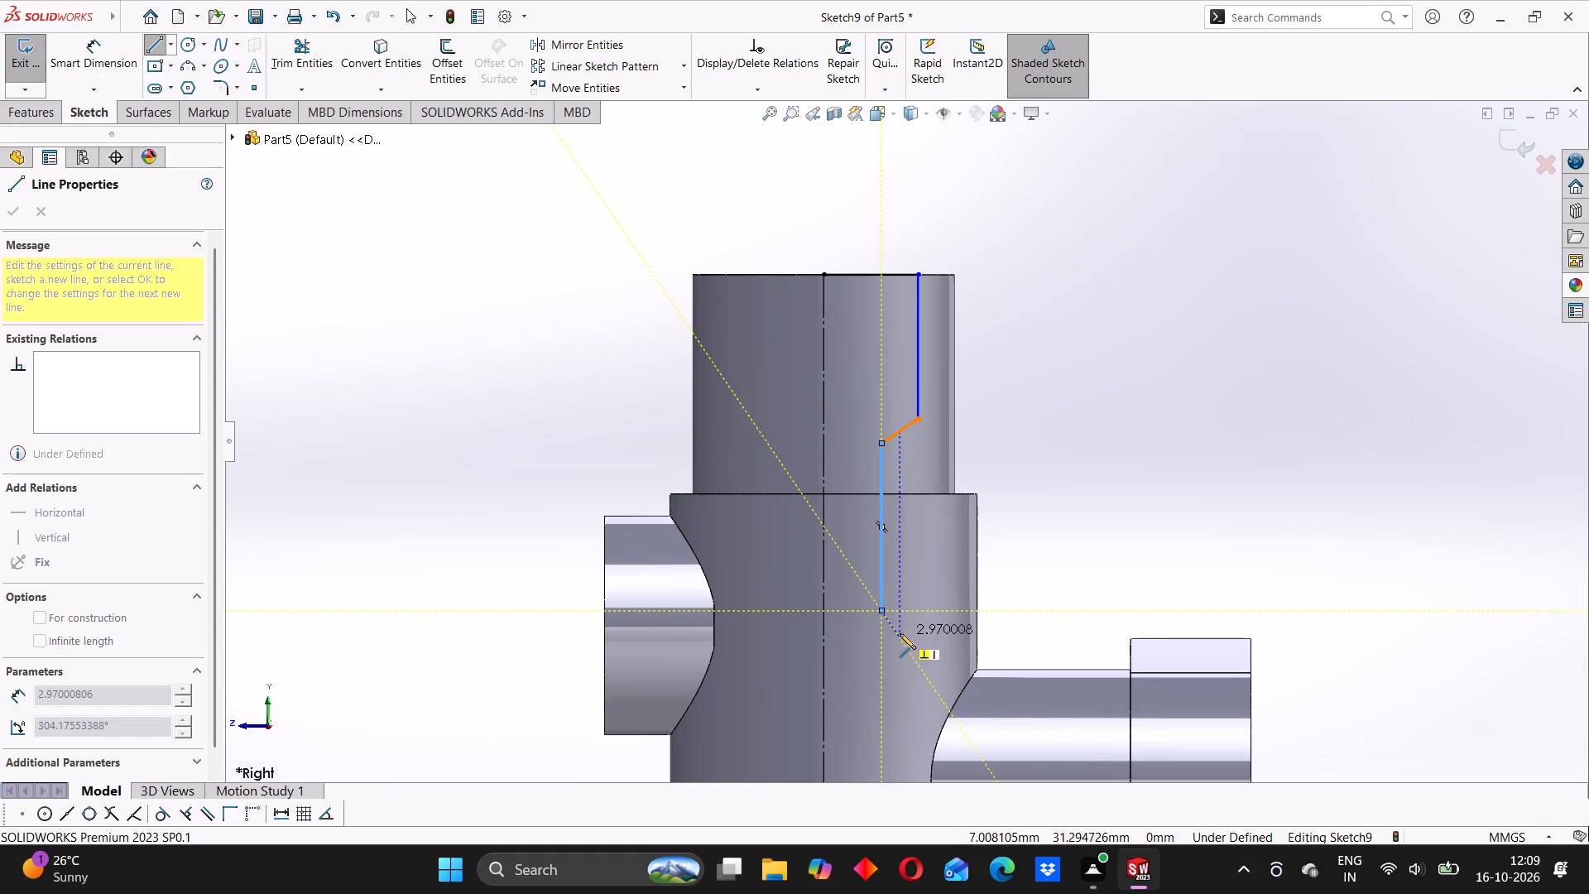
pyautogui.click(896, 631)
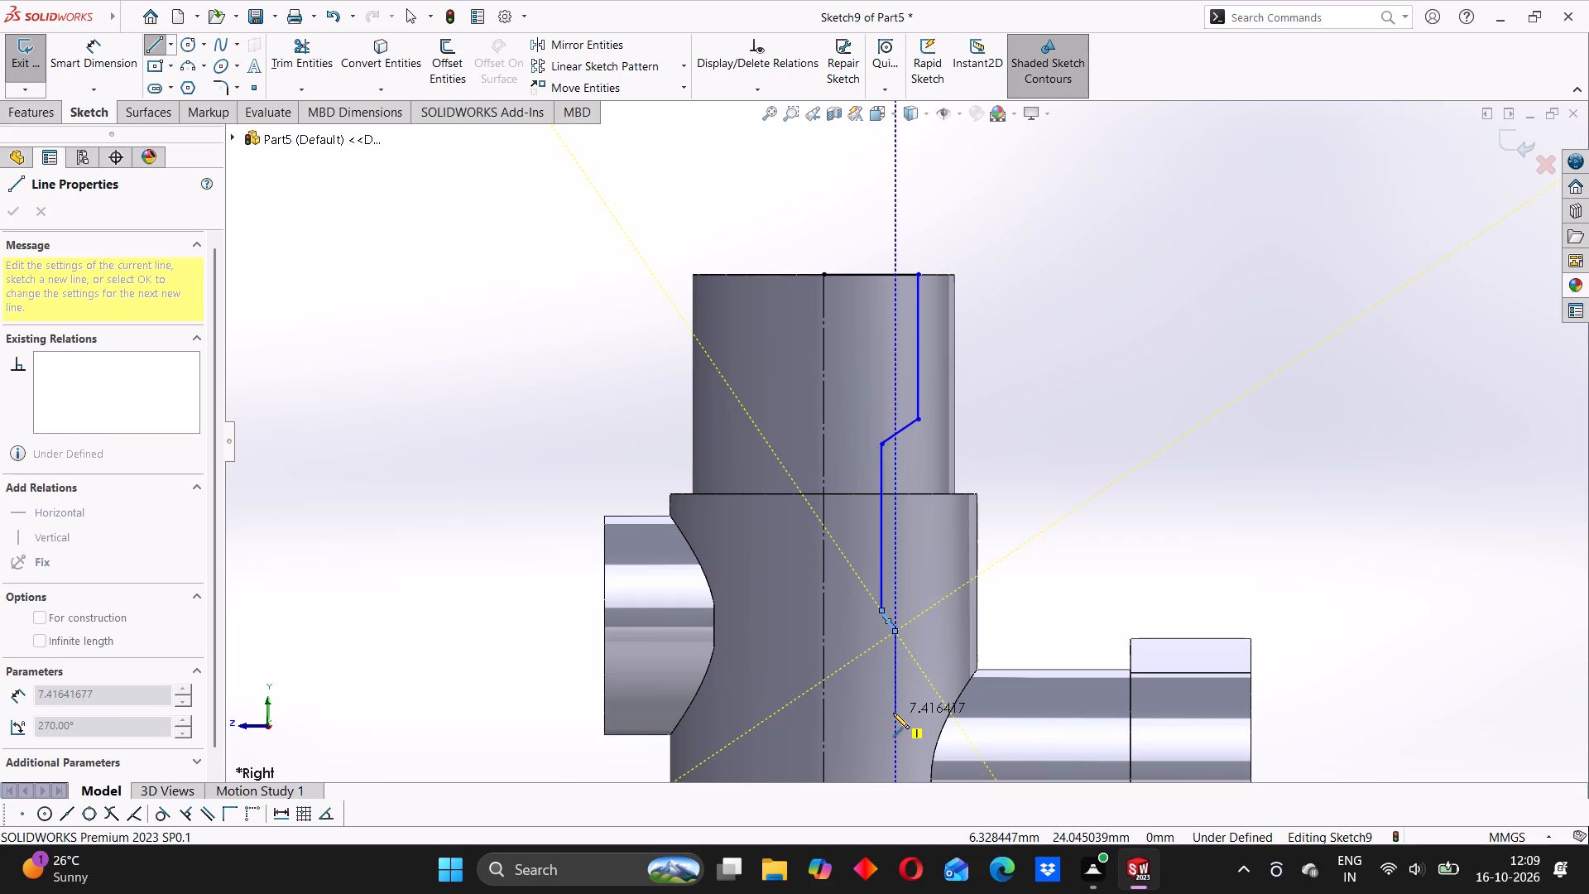
pyautogui.click(893, 713)
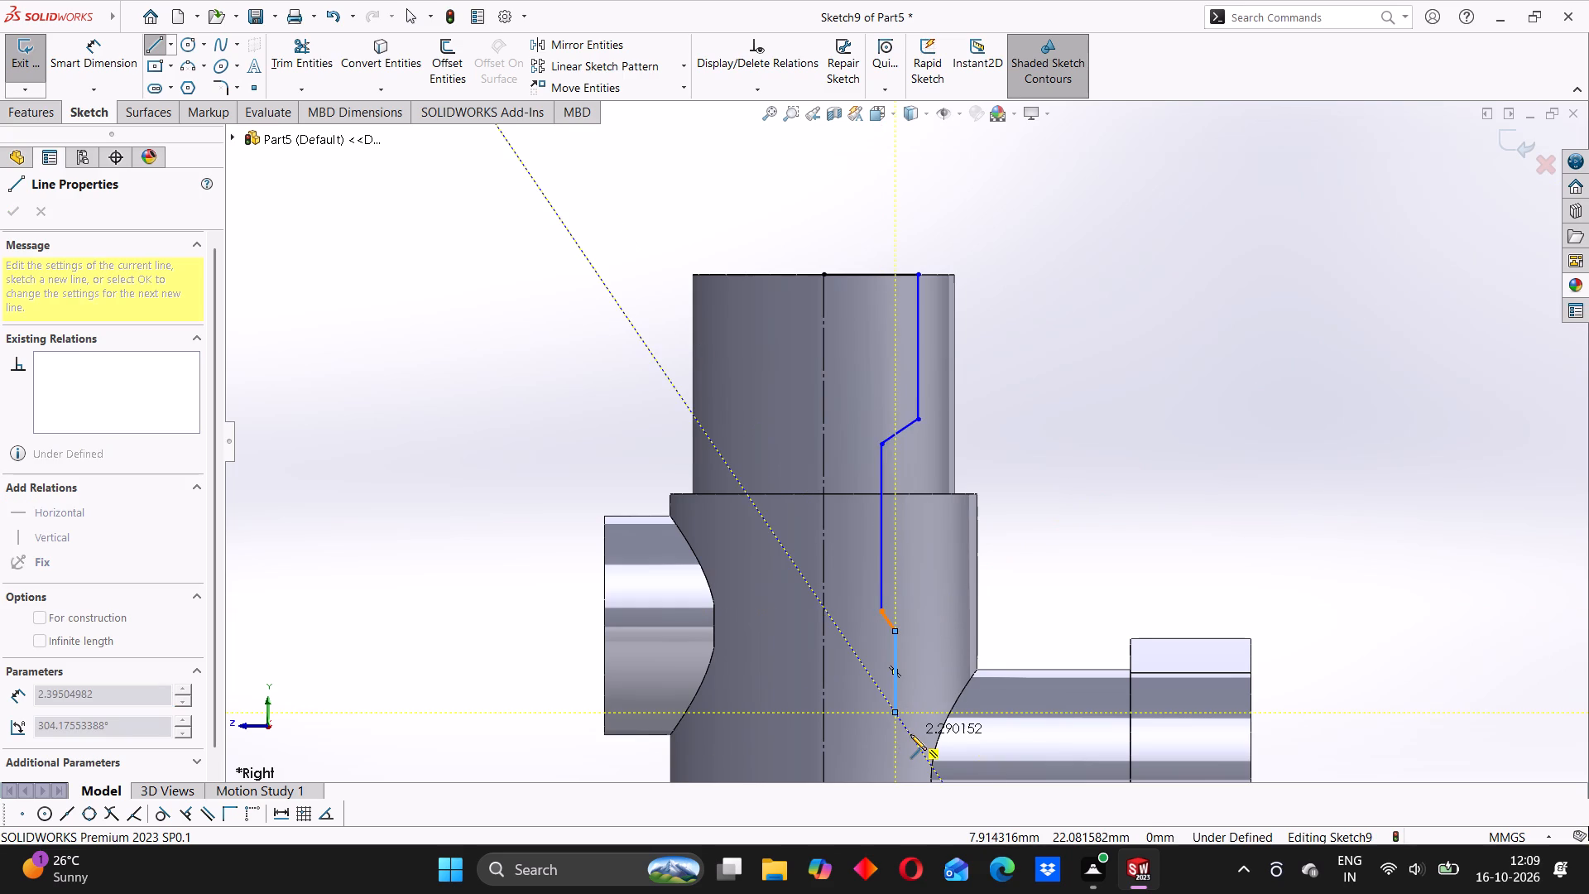
# Continue the profile with an outward slant, about 10 mm down, 3 mm inward, 11 mm down to the bottom edge, and across to the origin.
pyautogui.scroll(2, 910, 734)
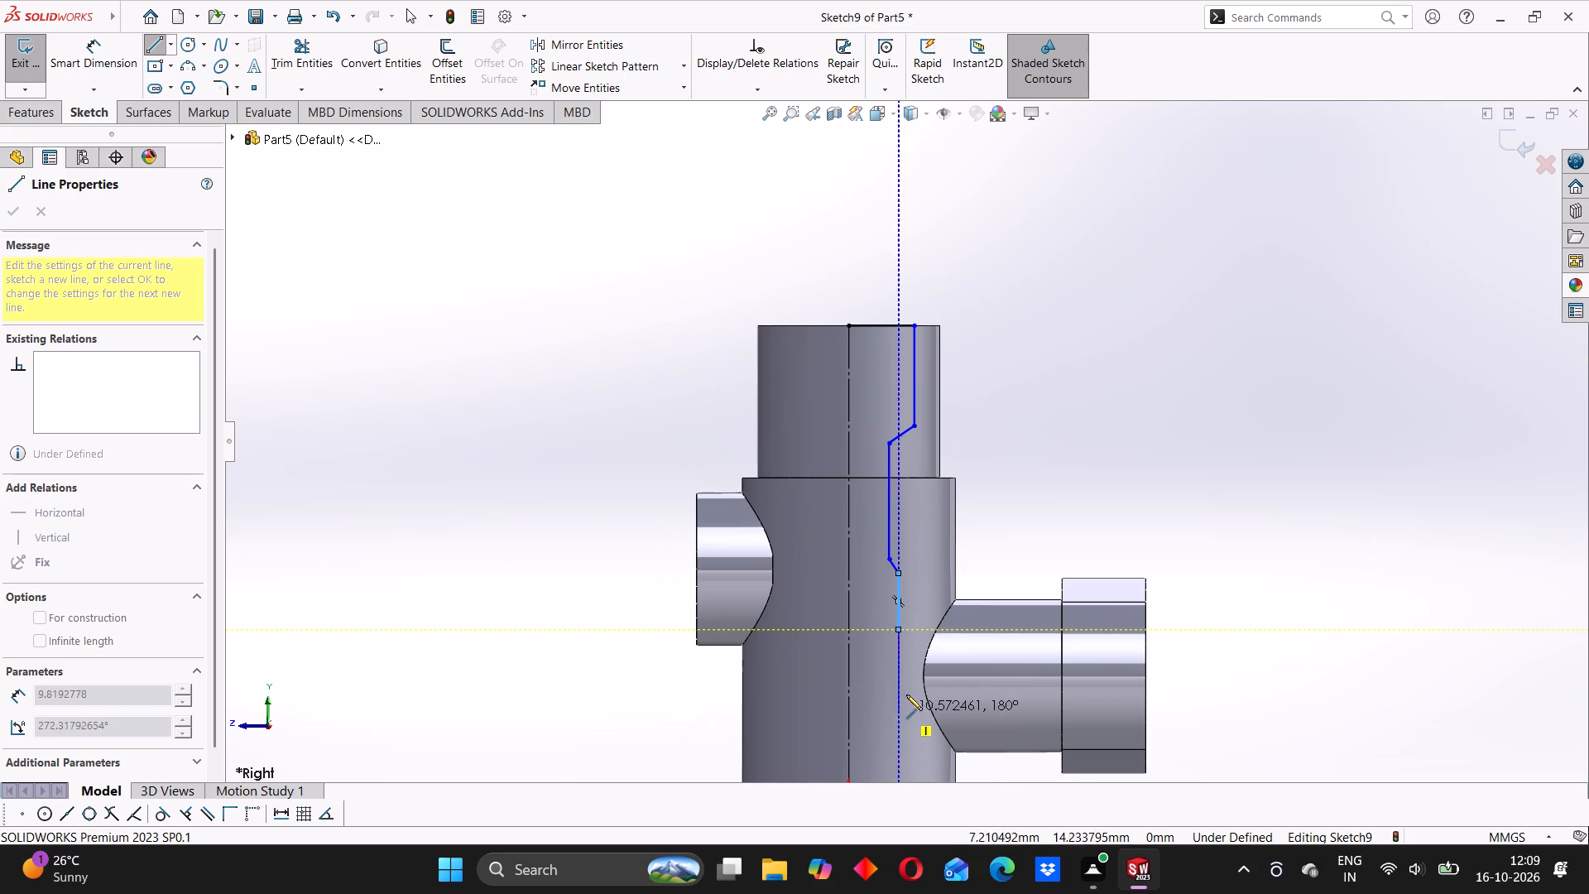
pyautogui.click(910, 654)
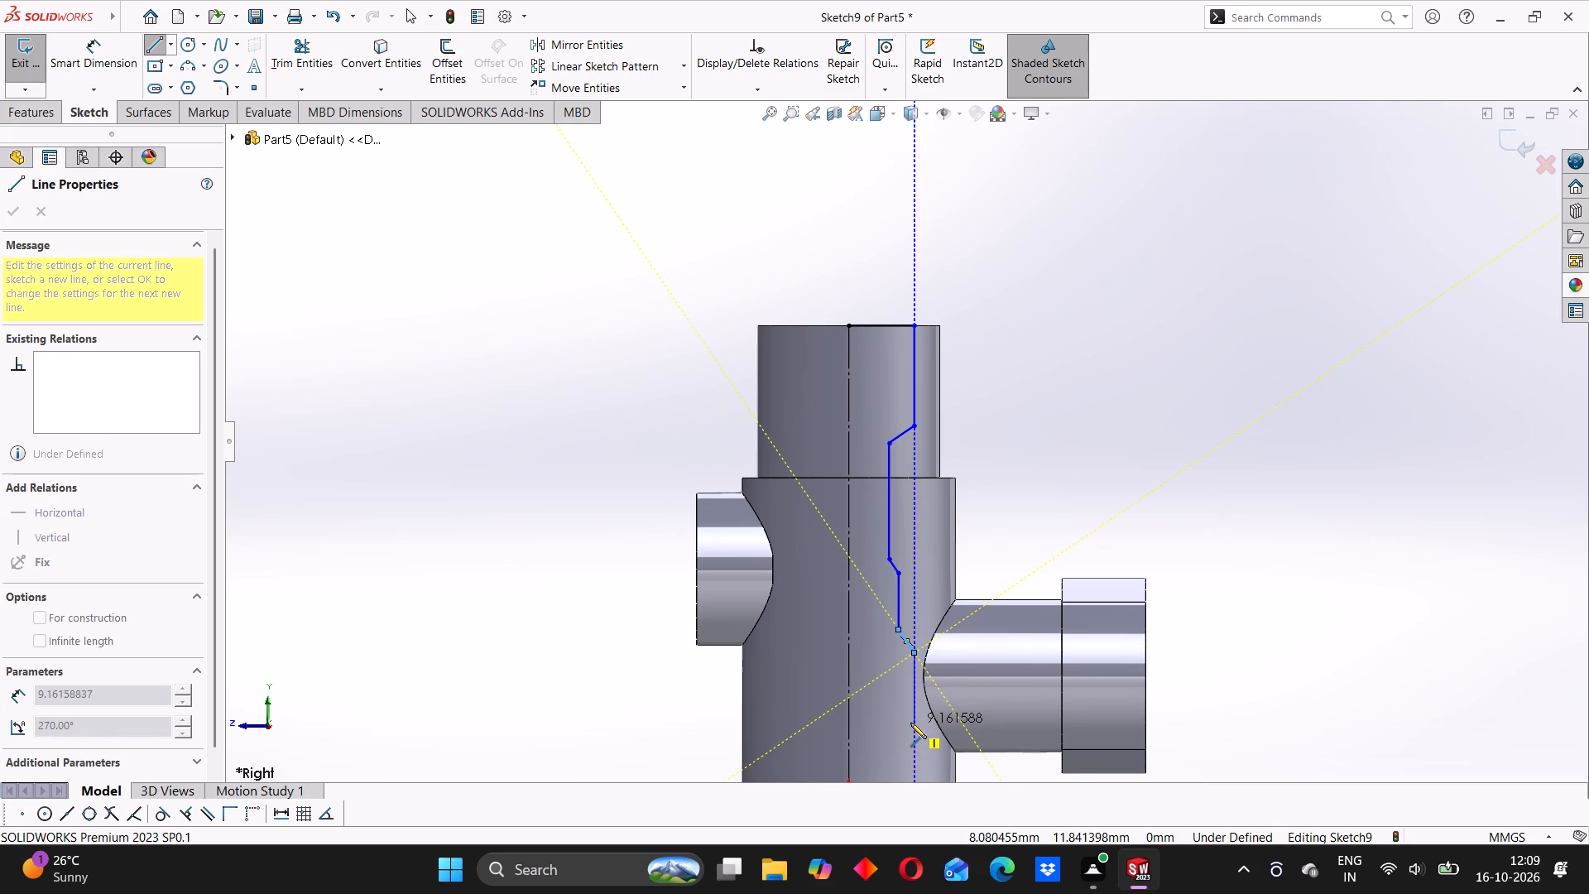
pyautogui.click(910, 728)
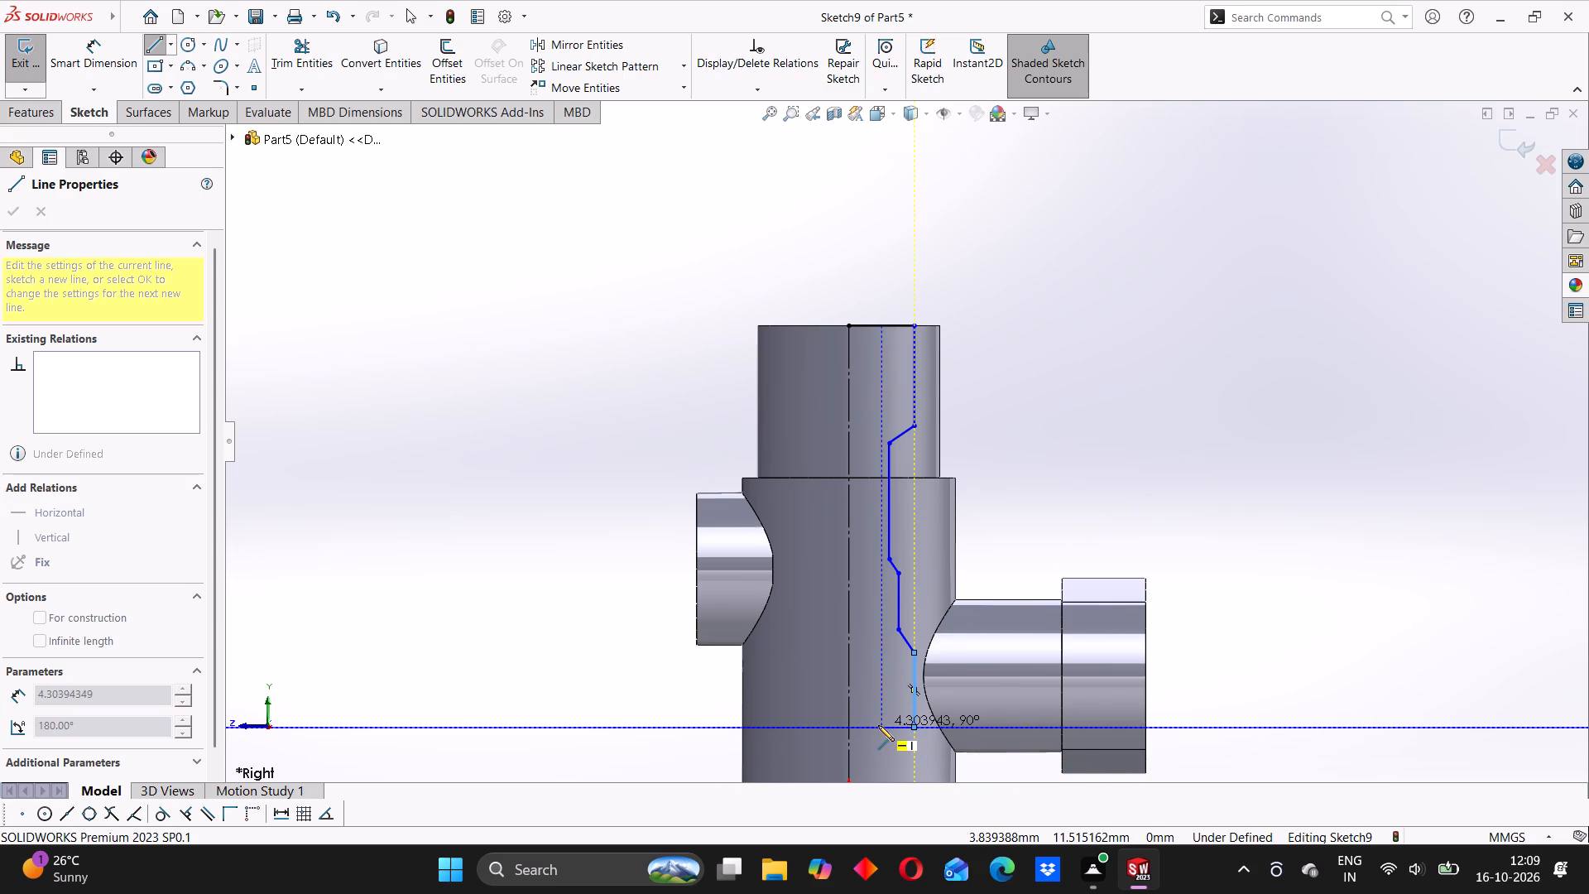
pyautogui.scroll(3, 878, 725)
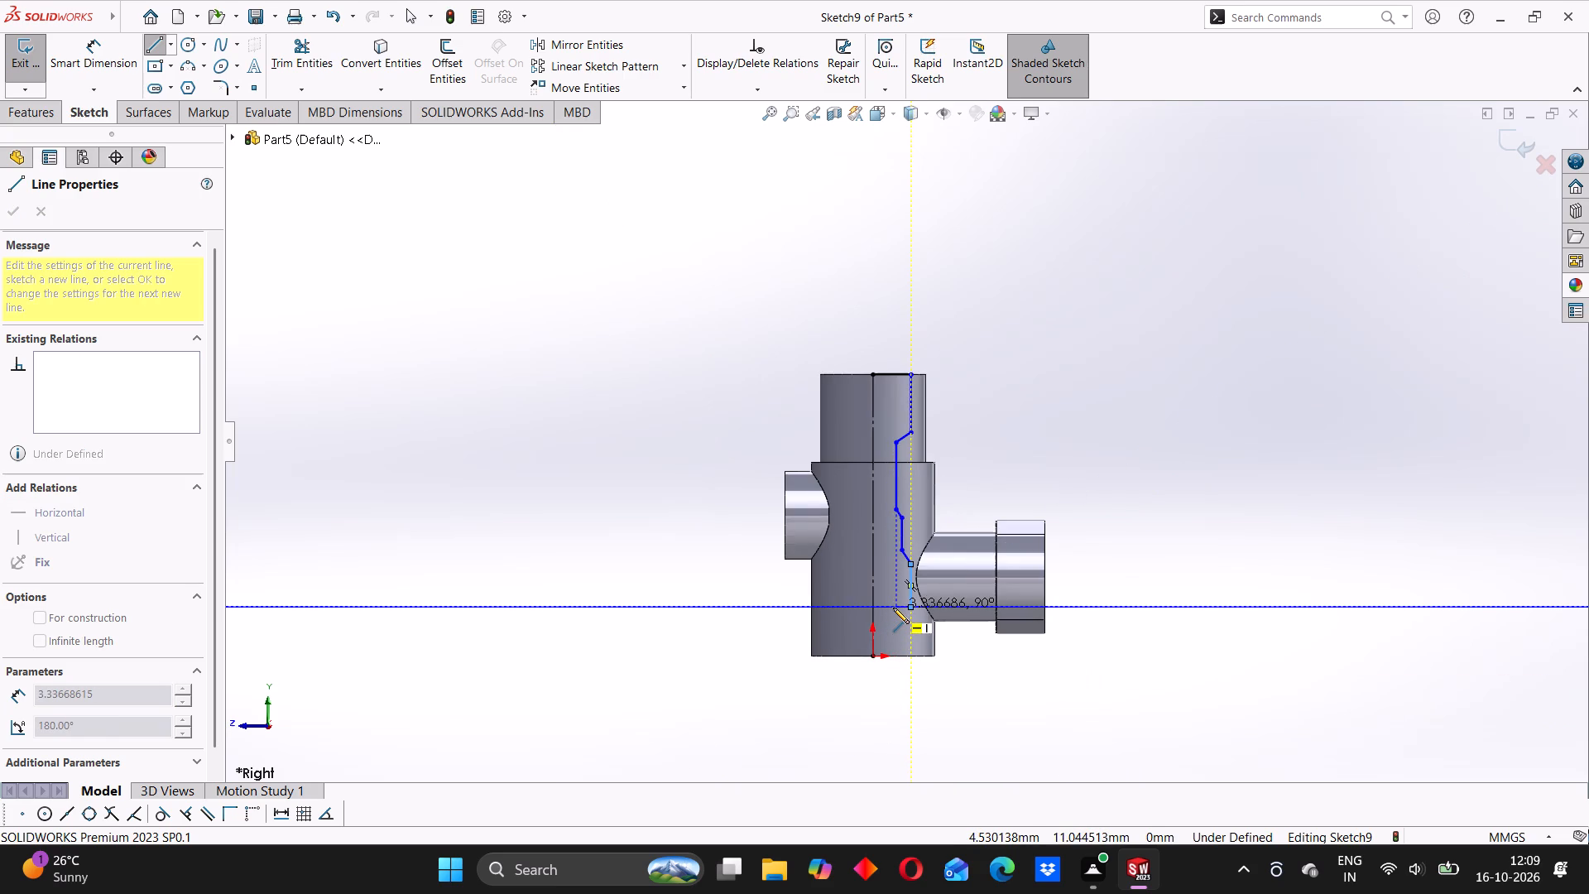
pyautogui.click(893, 608)
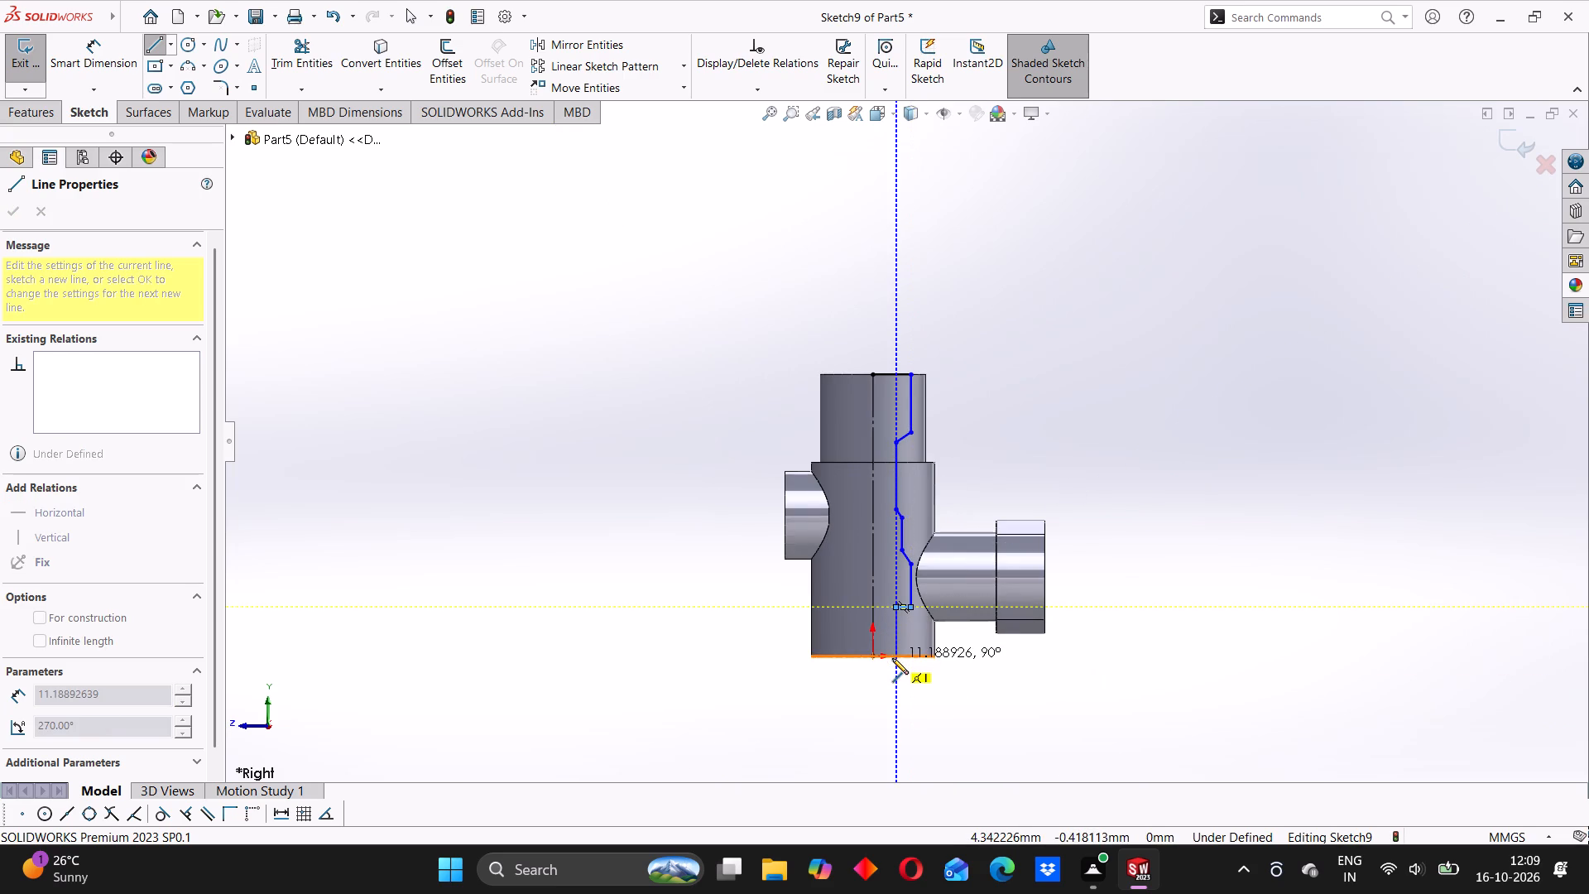
pyautogui.click(895, 656)
pyautogui.click(872, 656)
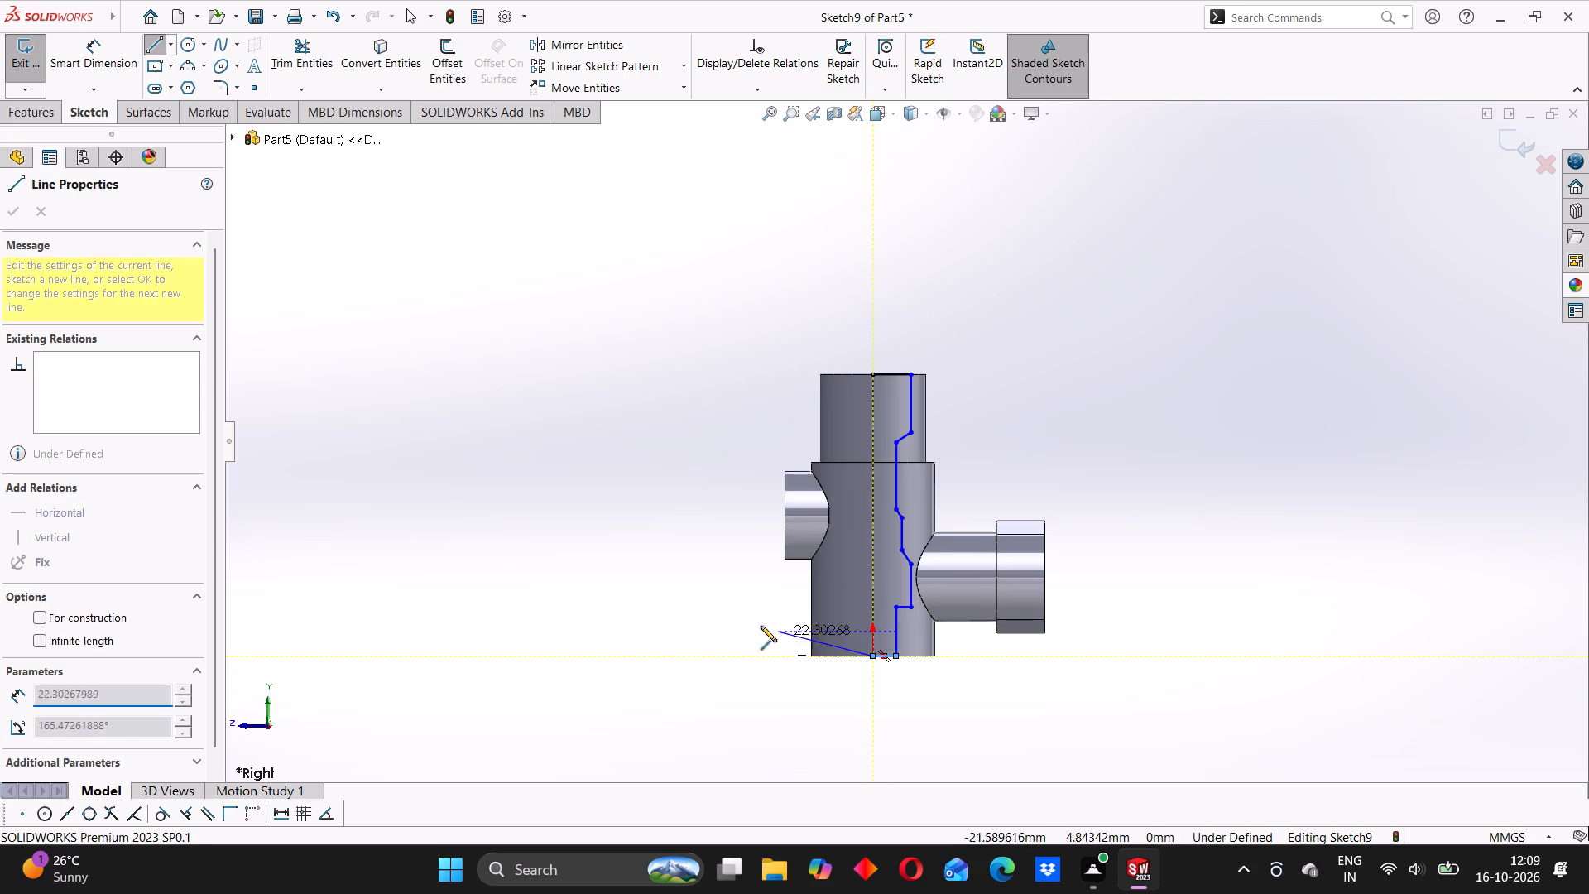
# Dimension the profile's uppermost vertical line across the construction centre line as a 16 mm doubled distance.
pyautogui.rightClick(585, 434)
pyautogui.click(634, 443)
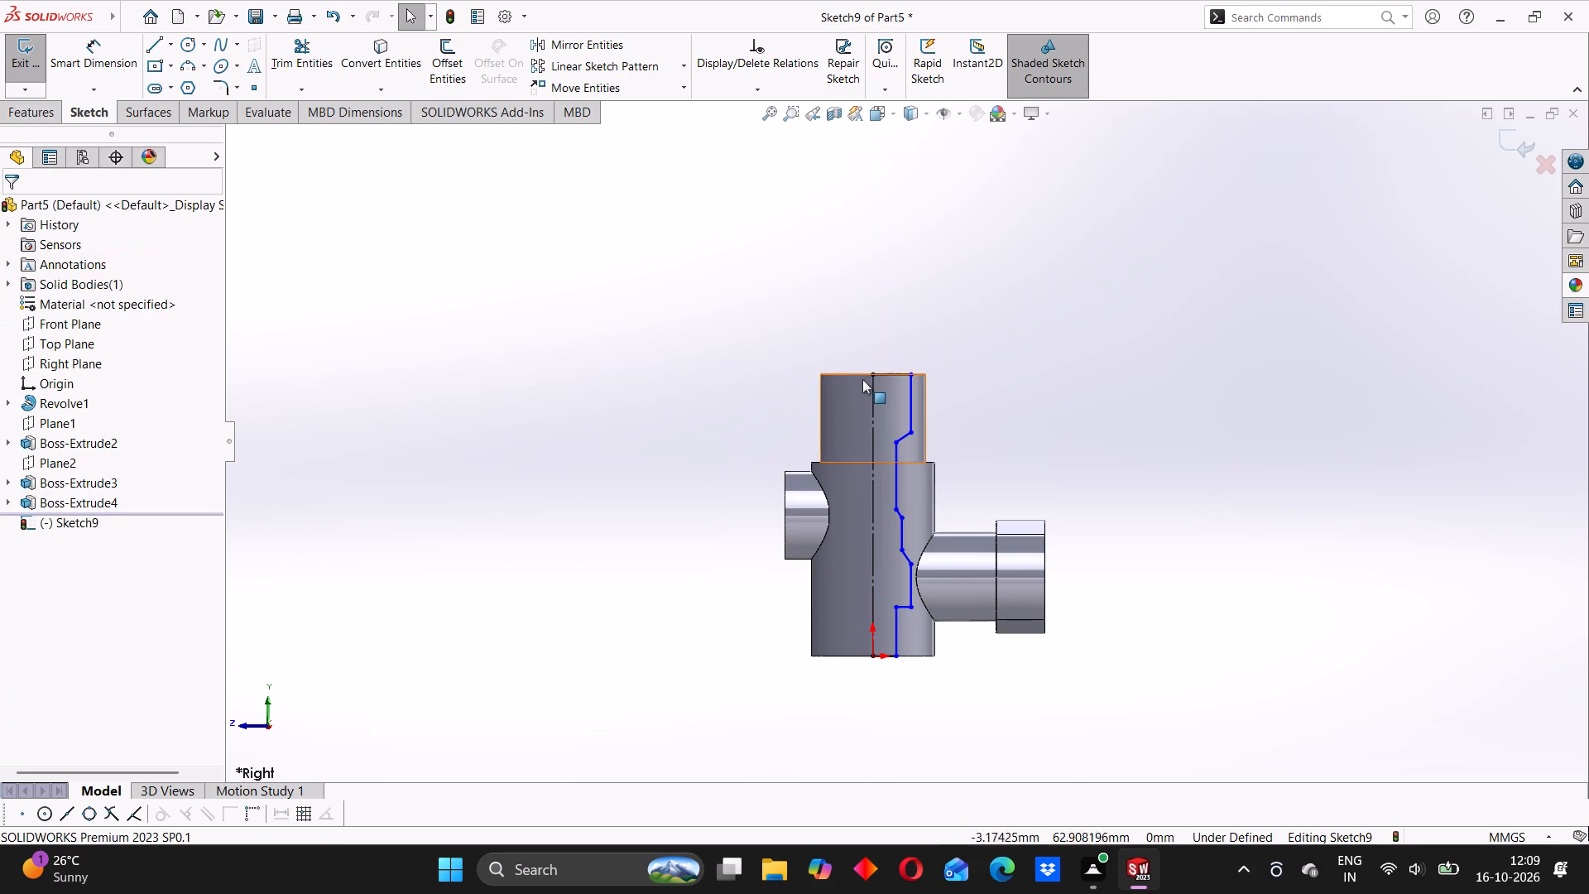
pyautogui.scroll(-2, 884, 377)
pyautogui.scroll(3, 926, 518)
pyautogui.scroll(-4, 924, 518)
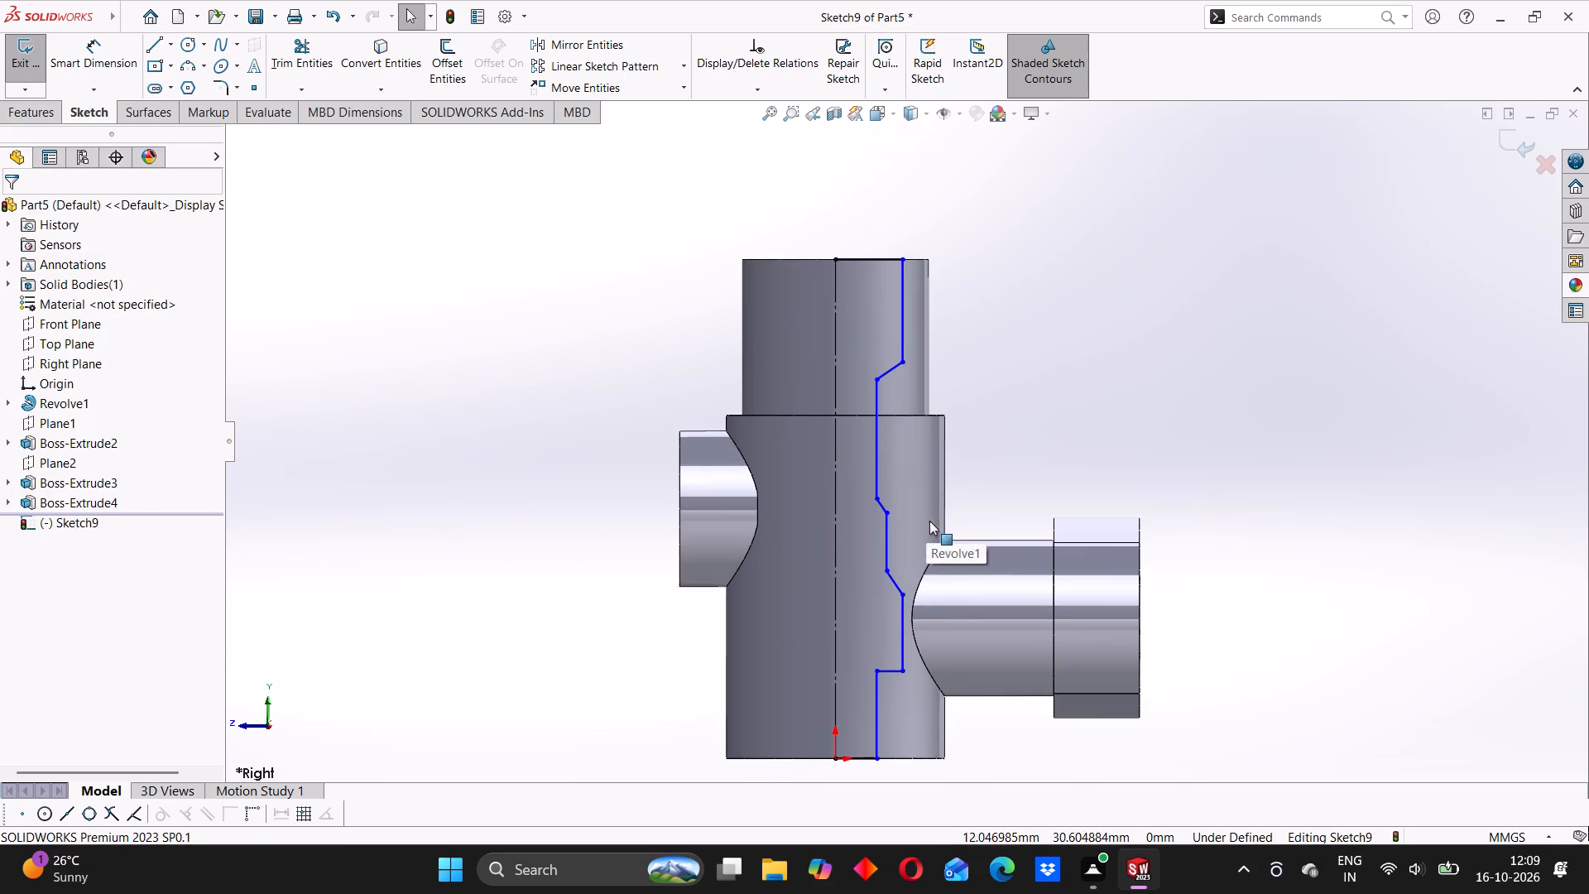
pyautogui.click(105, 71)
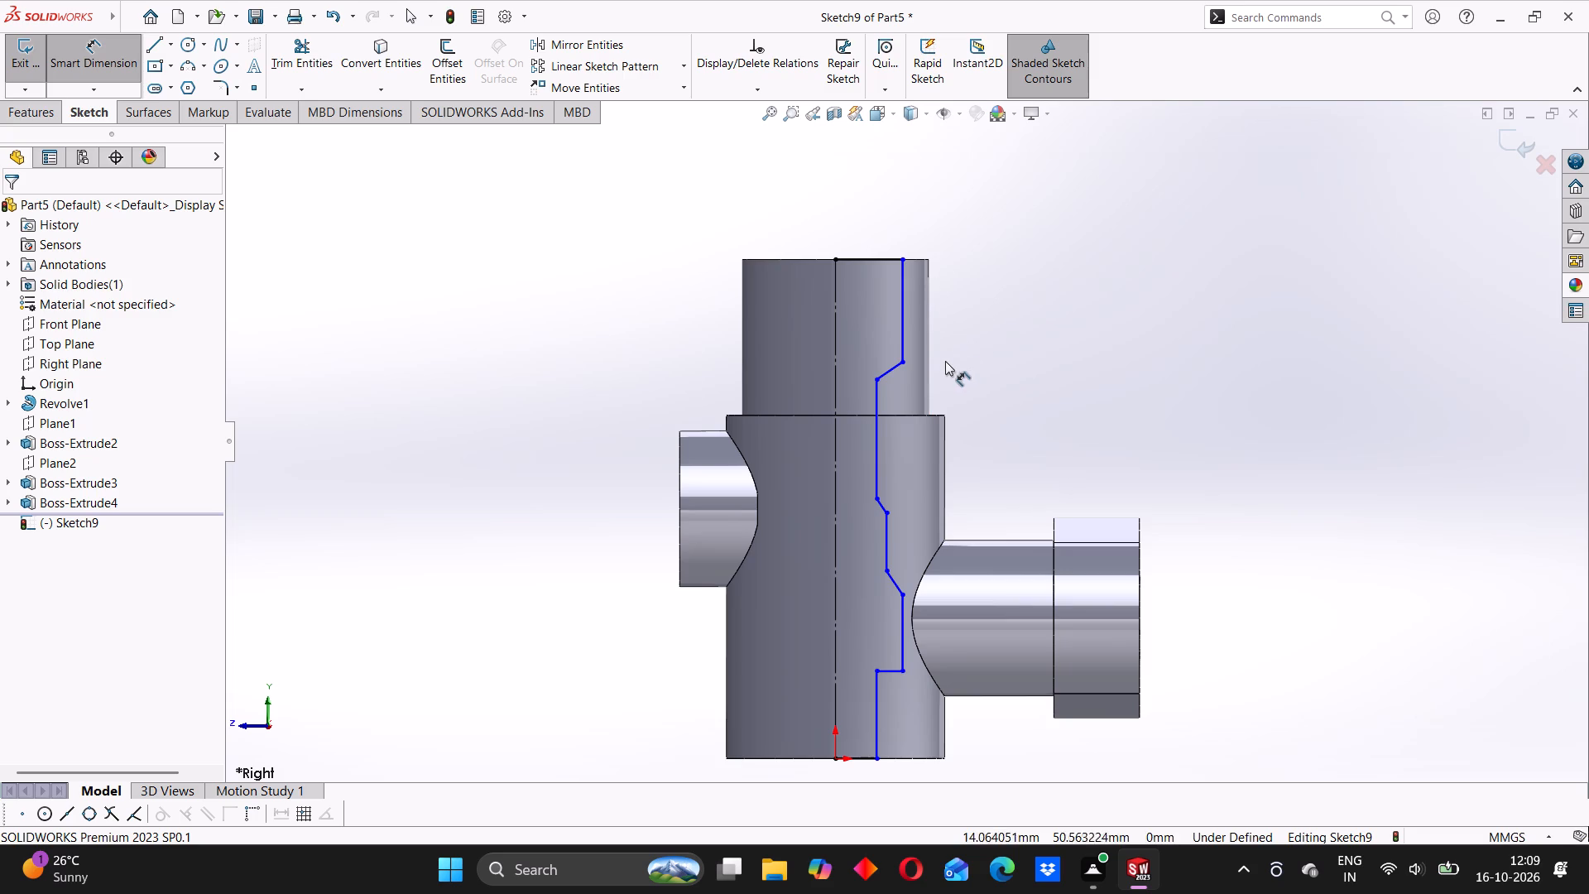
pyautogui.scroll(-3, 928, 303)
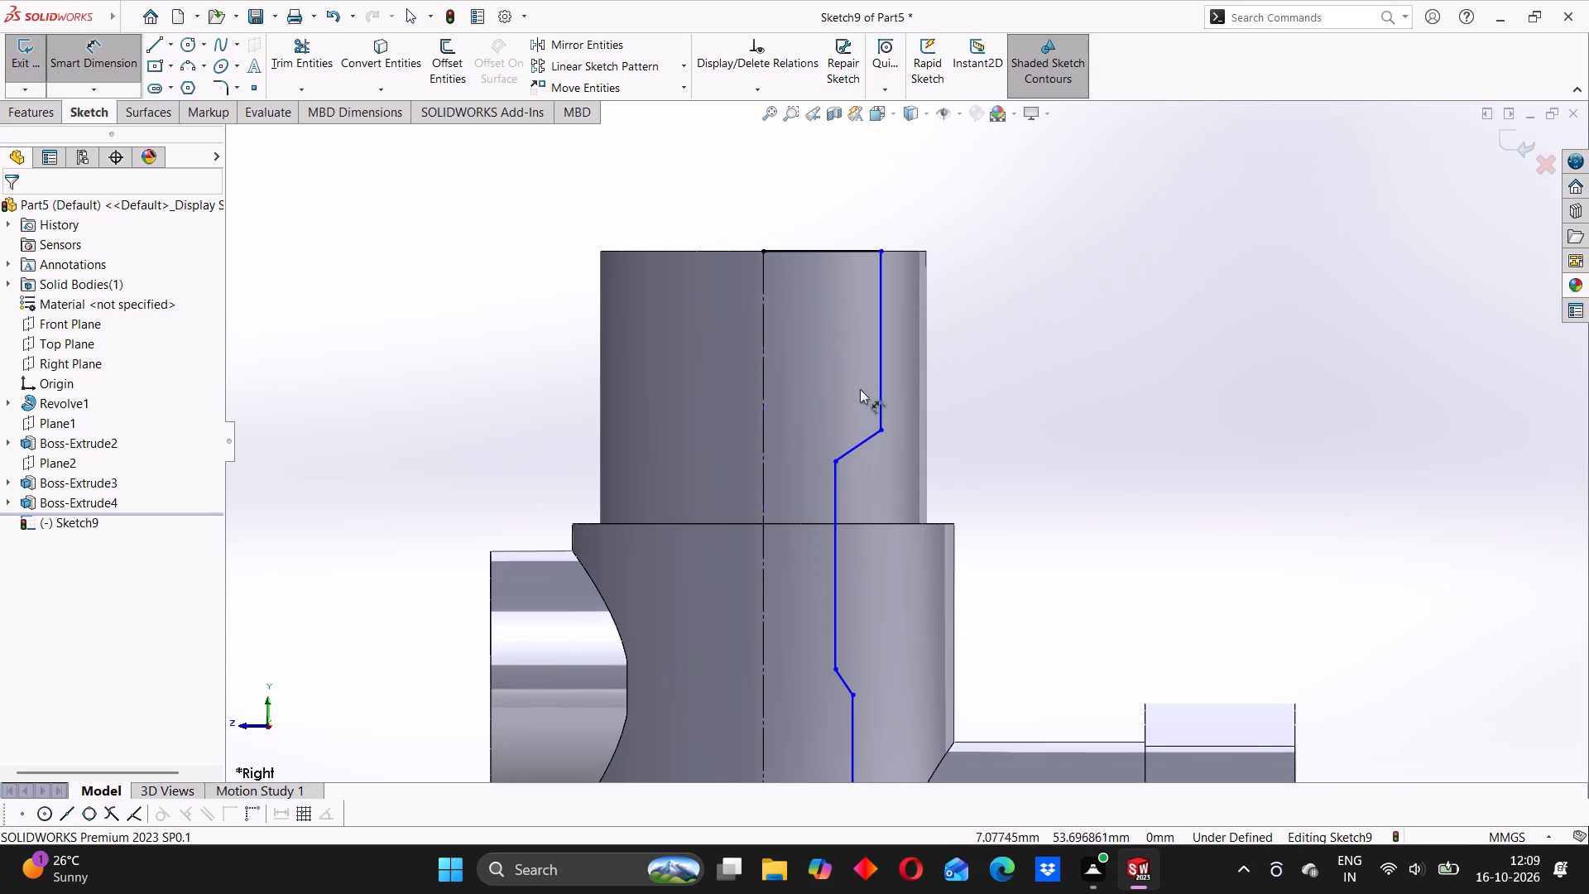
pyautogui.click(878, 275)
pyautogui.click(767, 296)
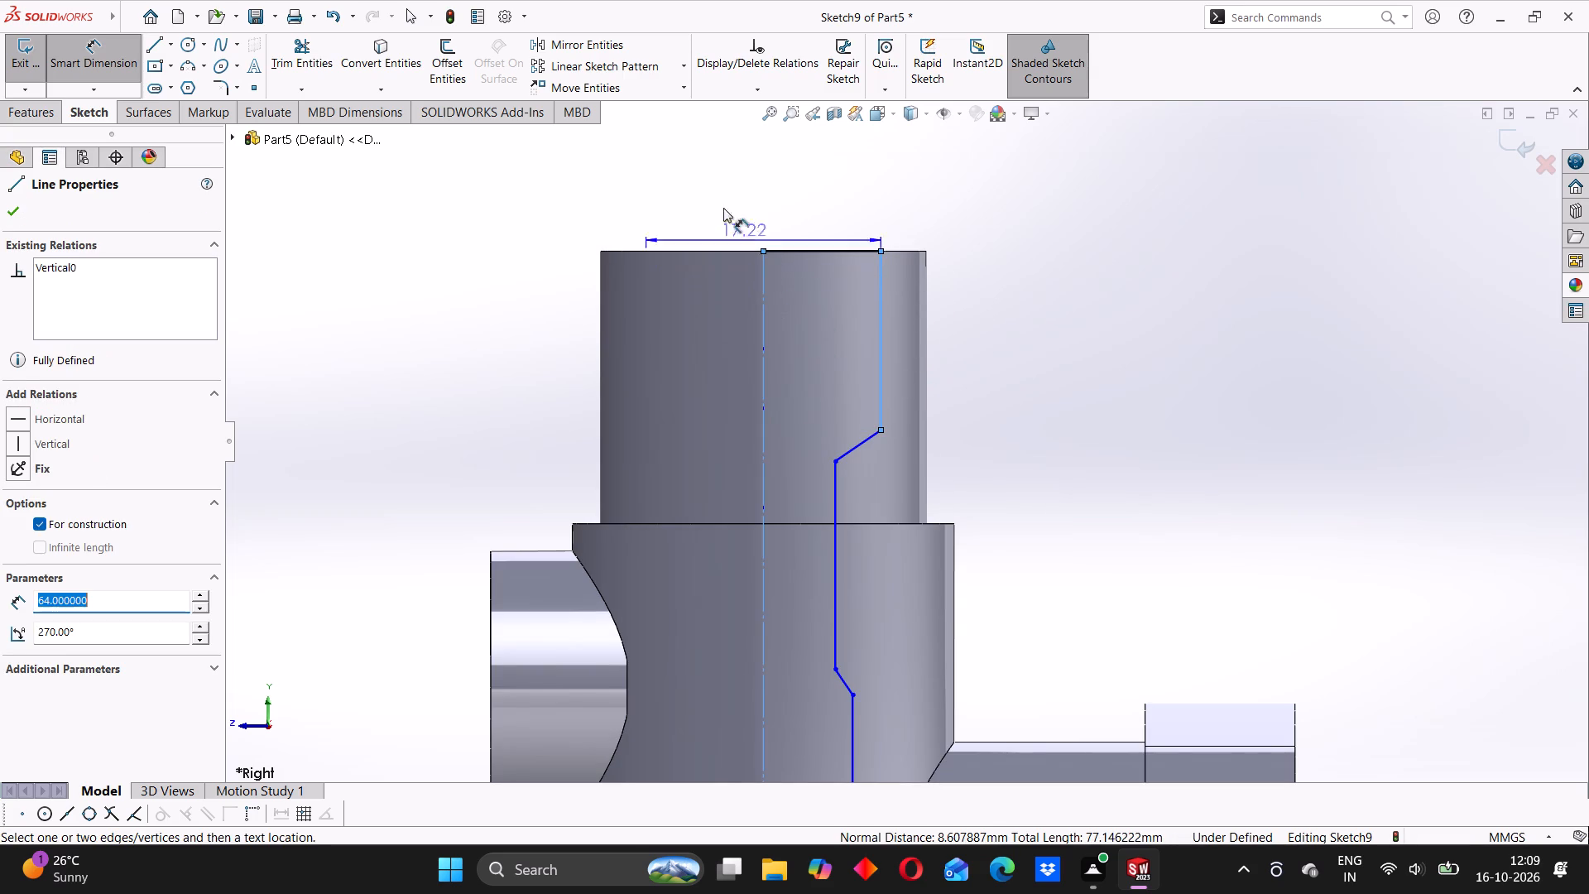
pyautogui.click(716, 195)
pyautogui.write('16')
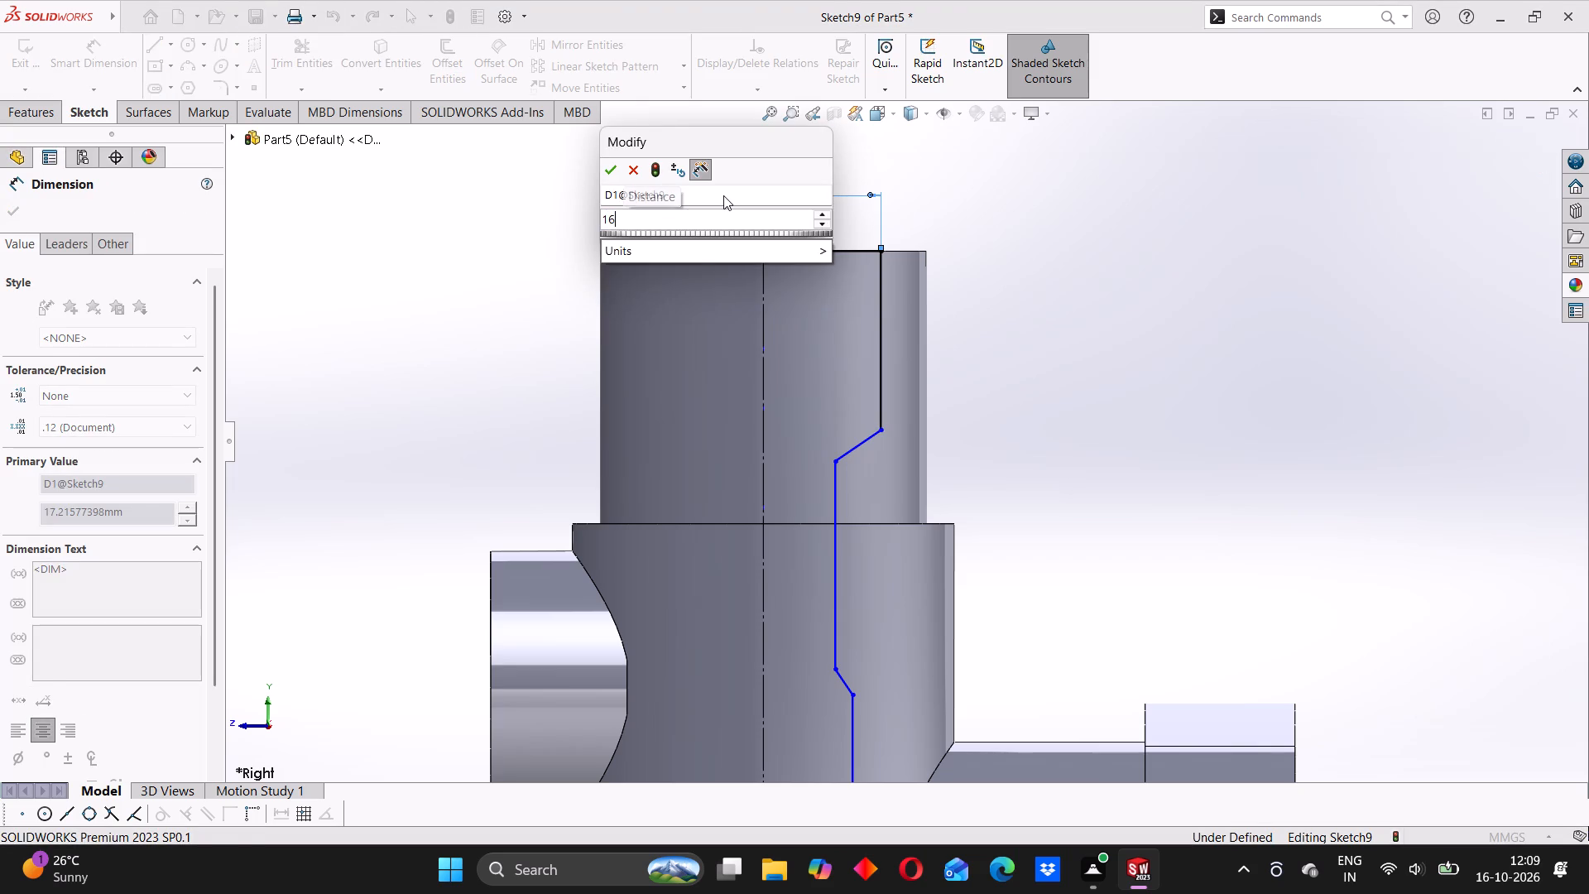
pyautogui.press('Return')
pyautogui.click(515, 392)
# Dimension the profile's lowest vertical line across the centre line as a 16 mm doubled distance.
pyautogui.scroll(2, 829, 492)
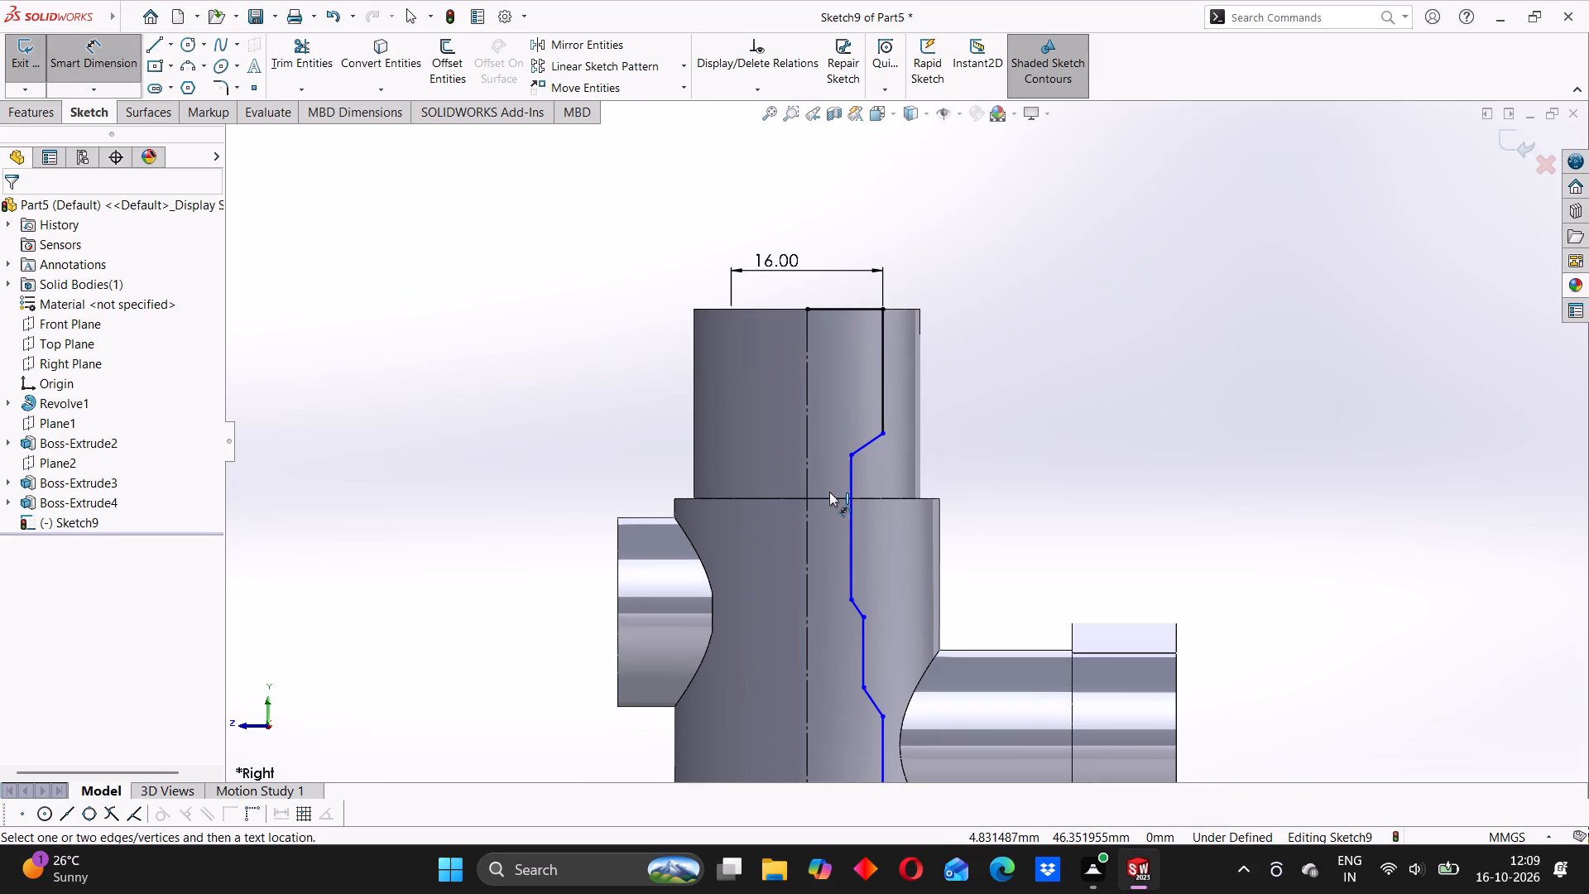
pyautogui.scroll(2, 904, 523)
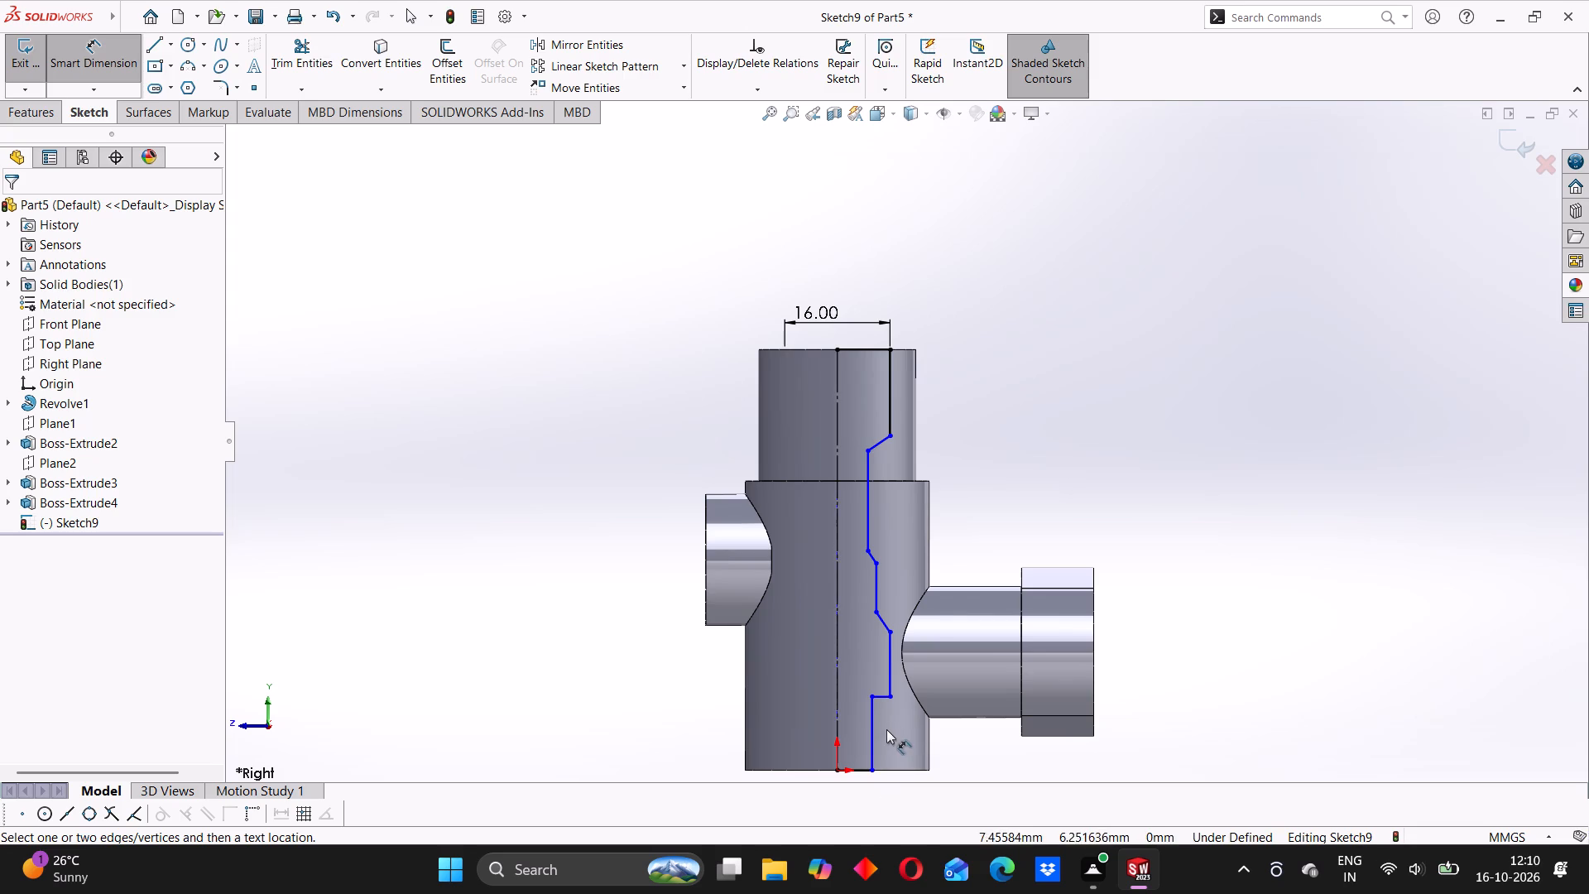
pyautogui.scroll(2, 886, 729)
pyautogui.scroll(-4, 885, 716)
pyautogui.click(887, 546)
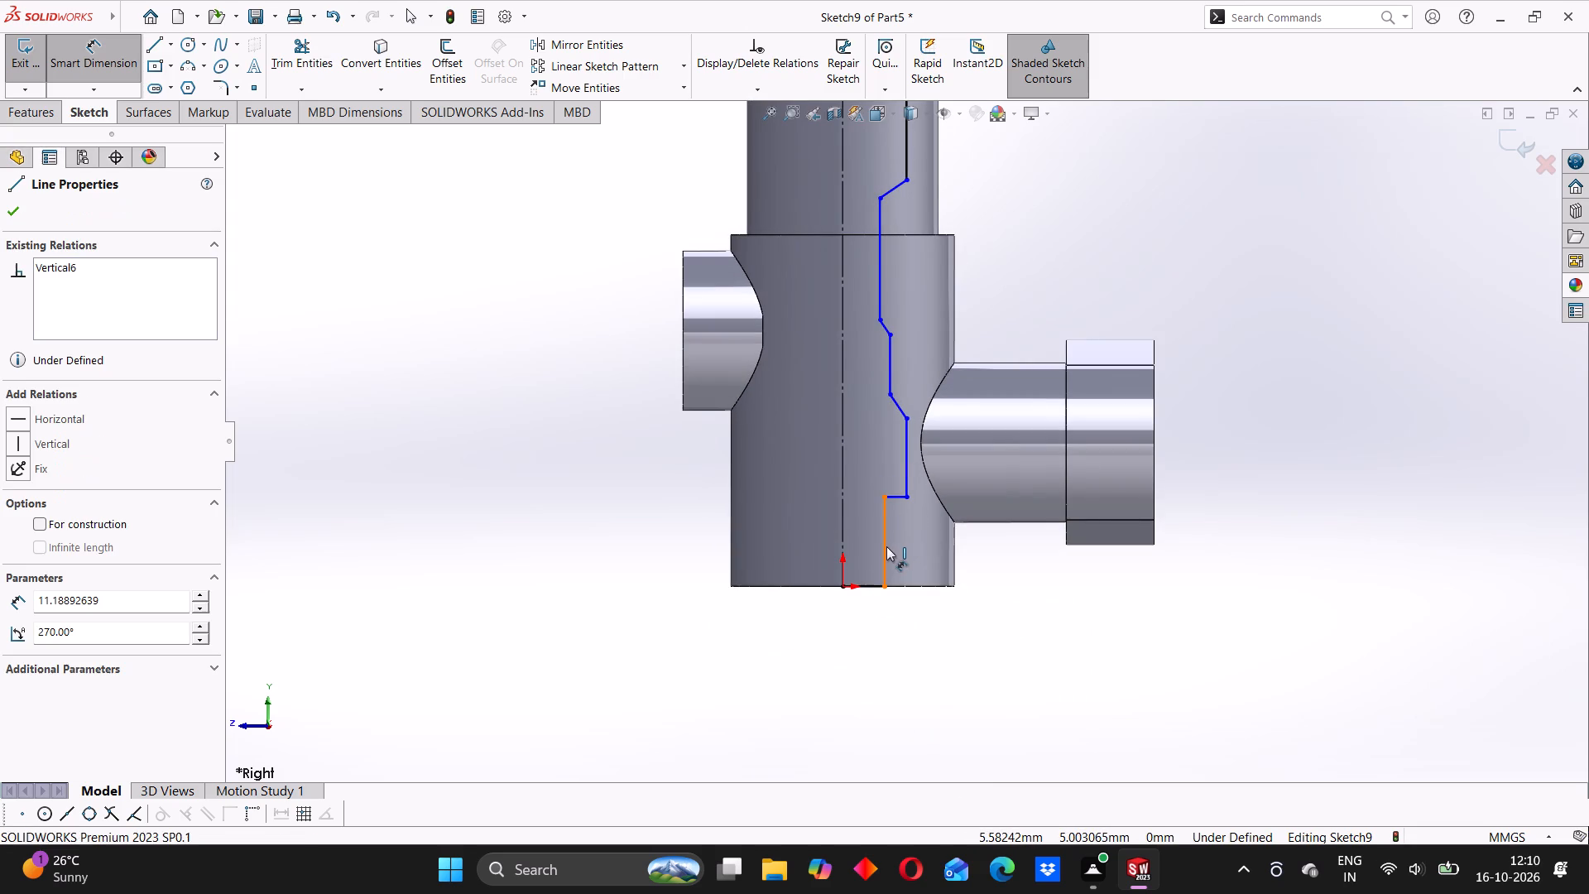
pyautogui.click(846, 545)
pyautogui.click(819, 660)
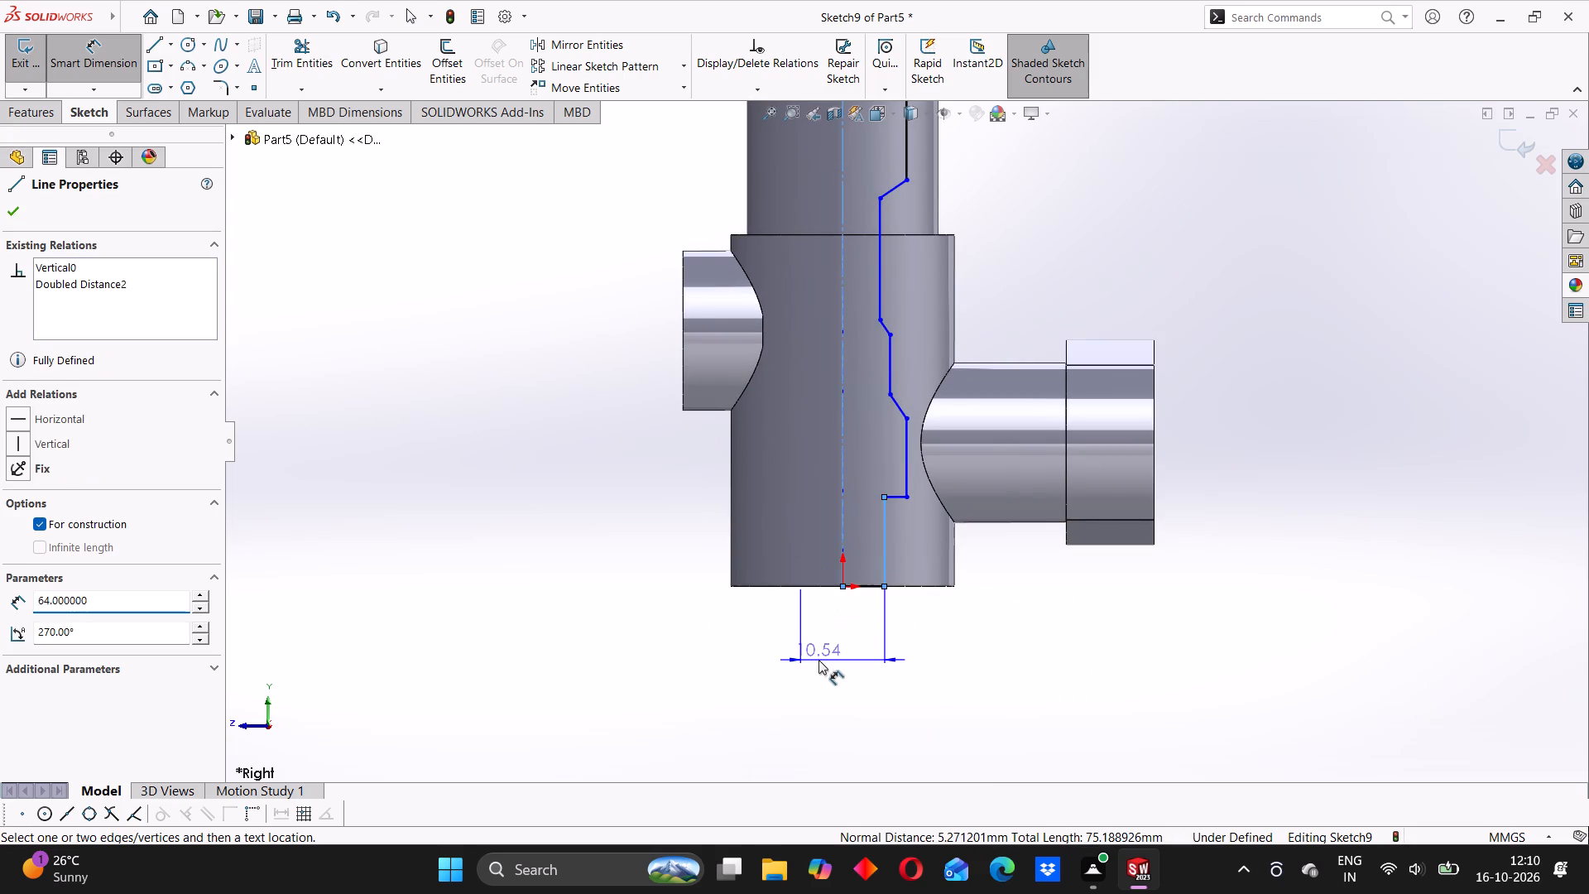
pyautogui.write('16')
pyautogui.press('Return')
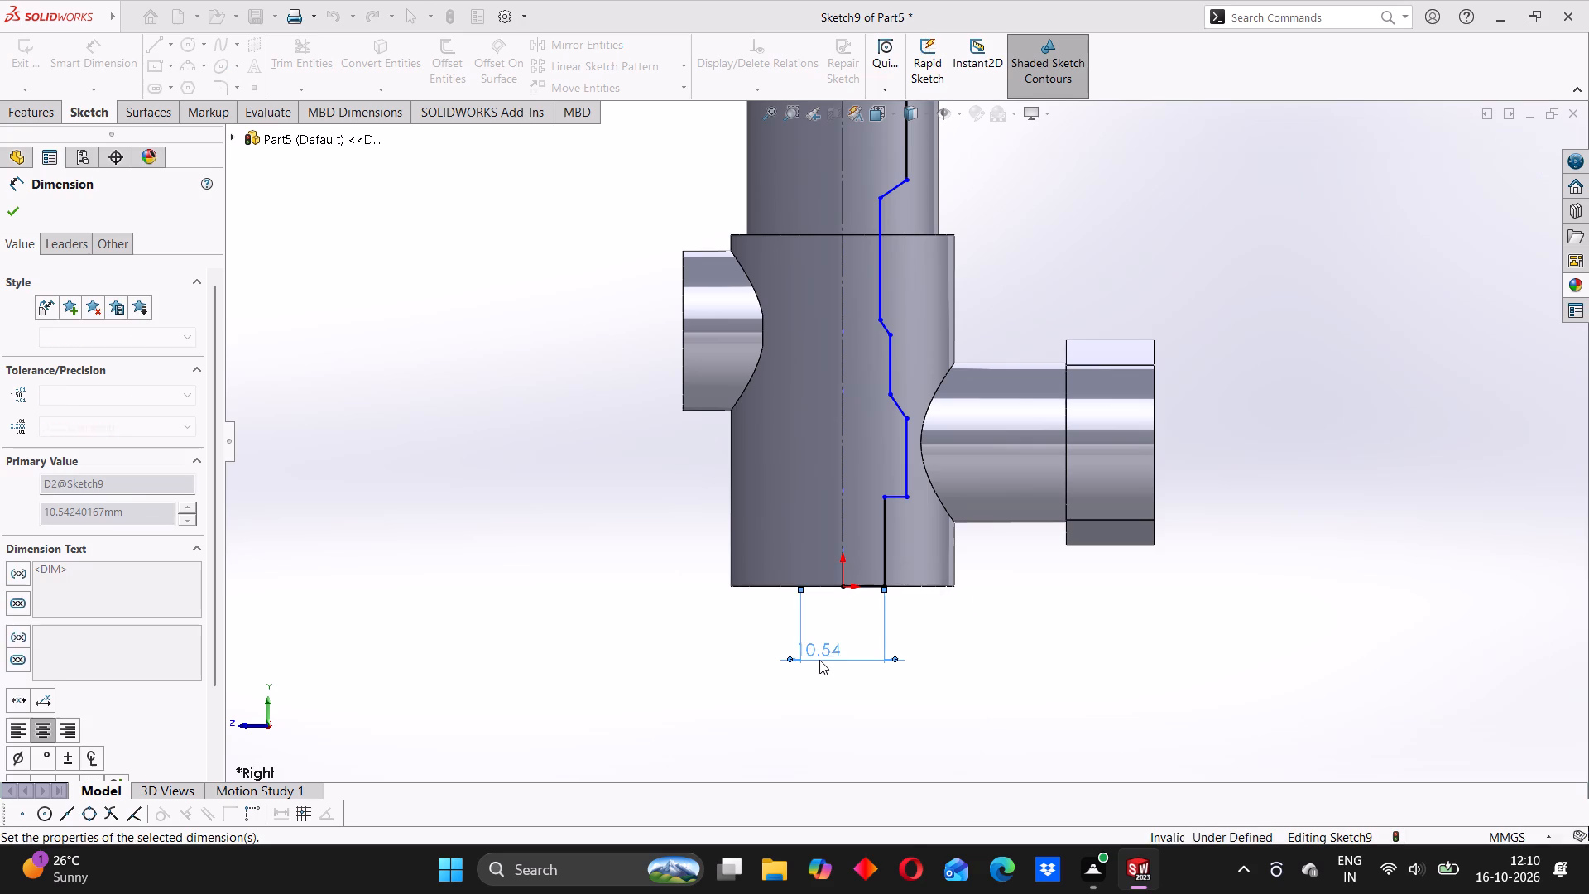
pyautogui.click(631, 520)
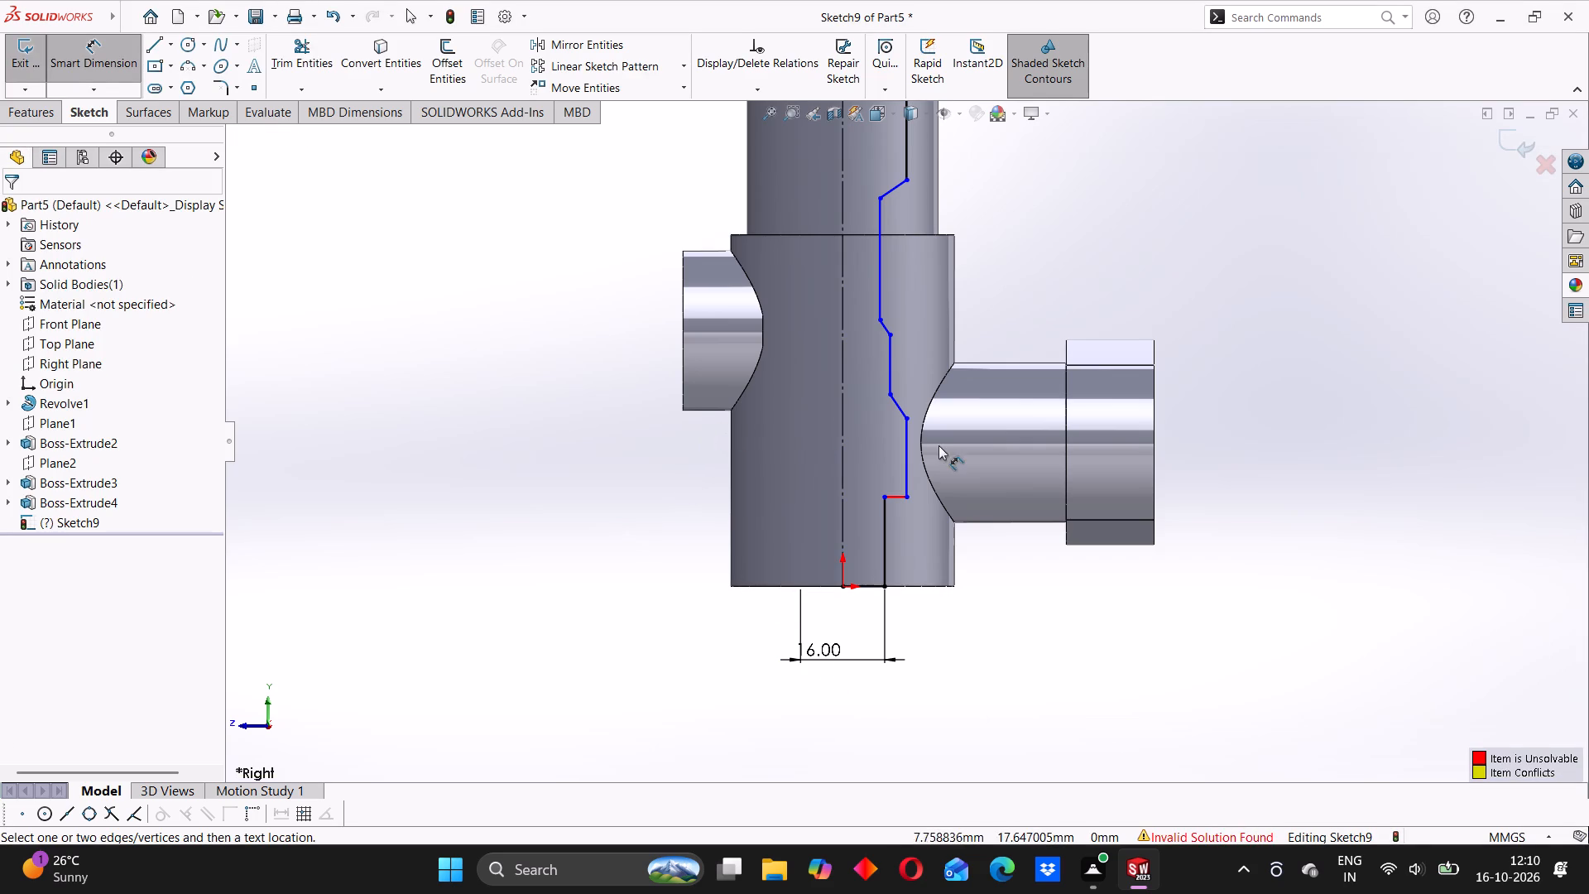
# Dimension the vertical line just above the bottom bore section across the centre line as an 18 mm doubled distance.
pyautogui.scroll(-4, 896, 497)
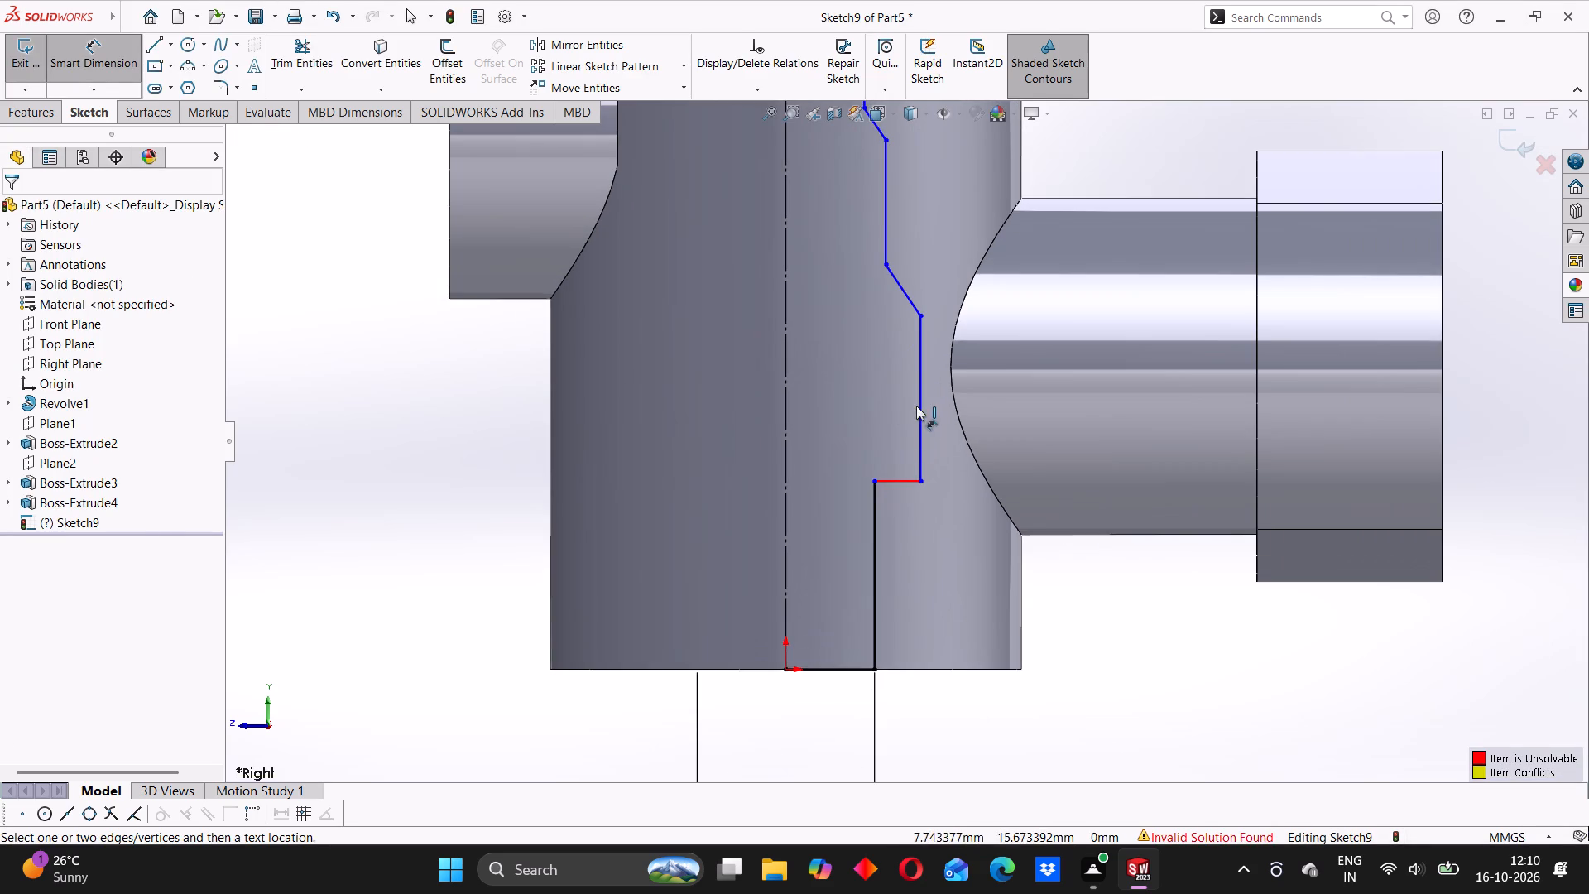
pyautogui.click(916, 406)
pyautogui.click(787, 406)
pyautogui.click(777, 398)
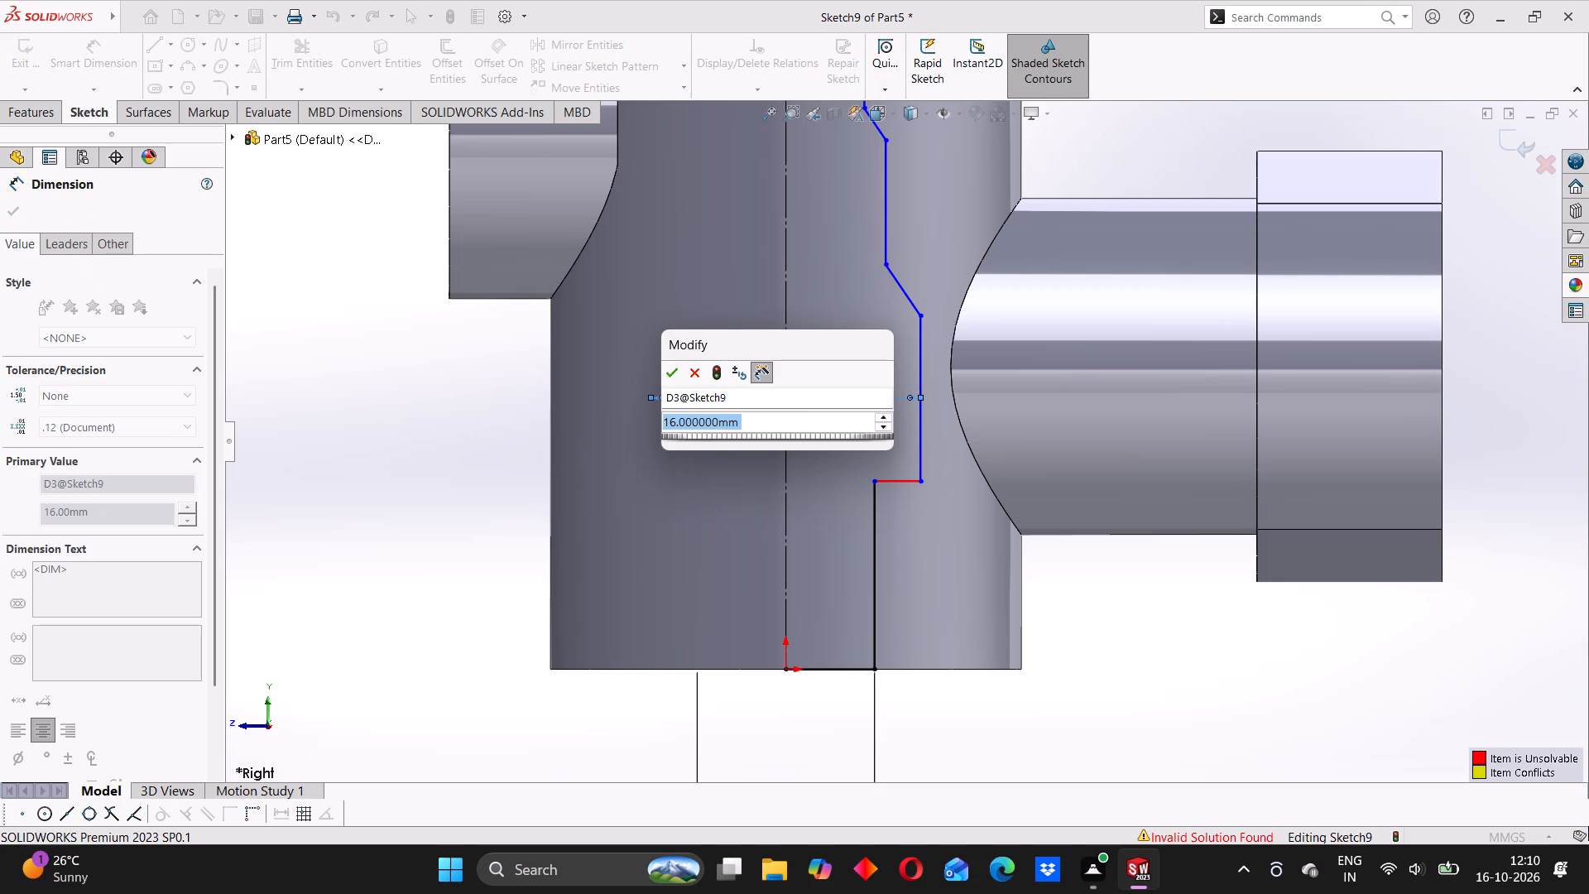
pyautogui.write('18')
pyautogui.press('Return')
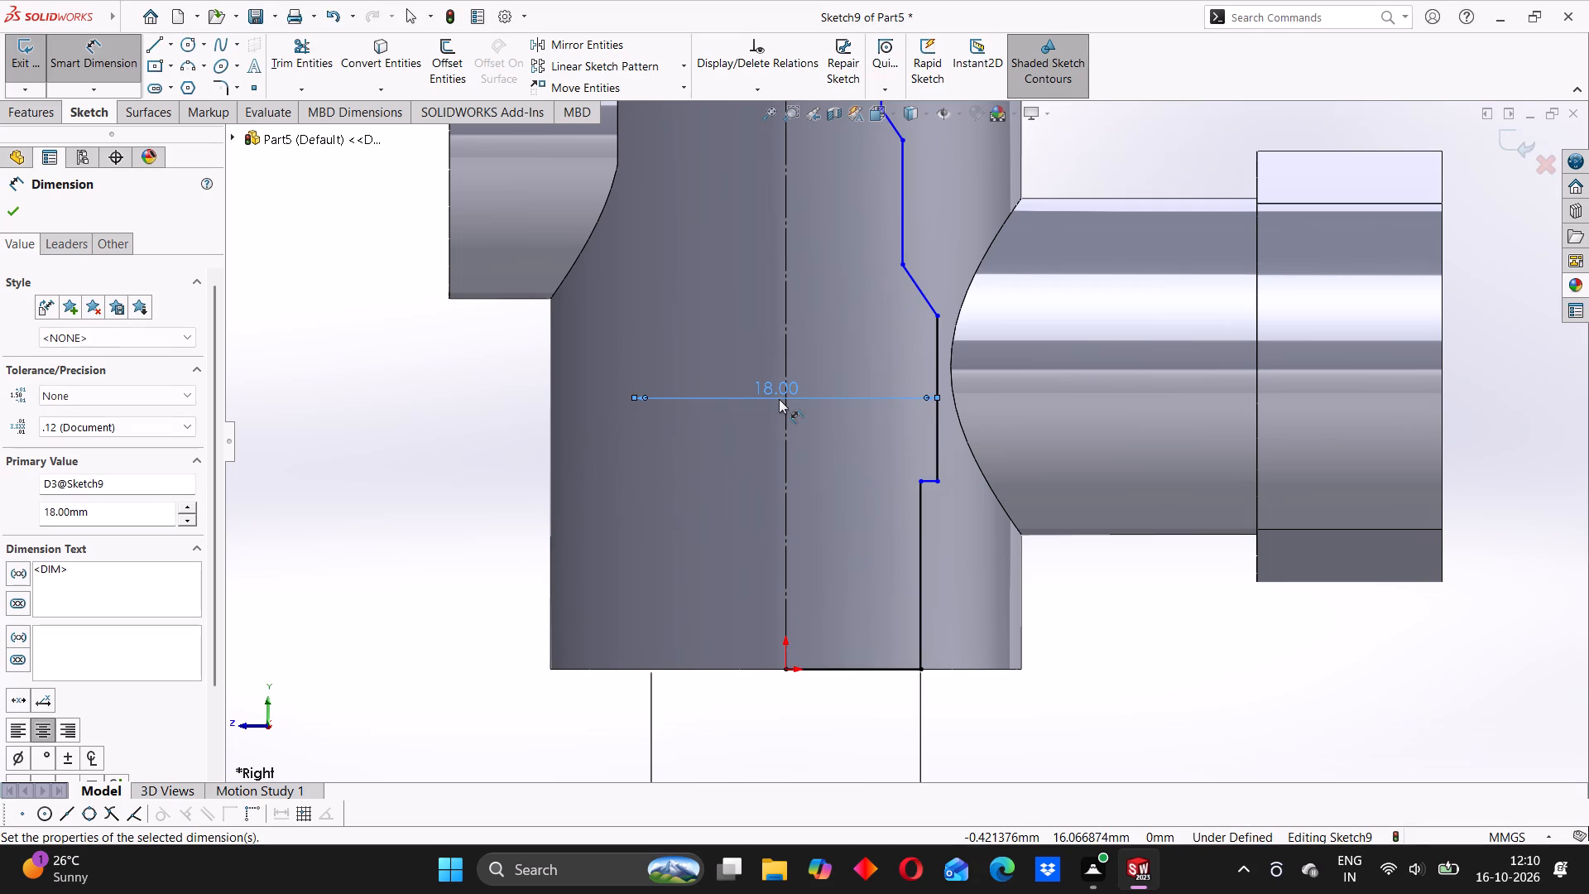
pyautogui.scroll(3, 790, 401)
pyautogui.click(564, 471)
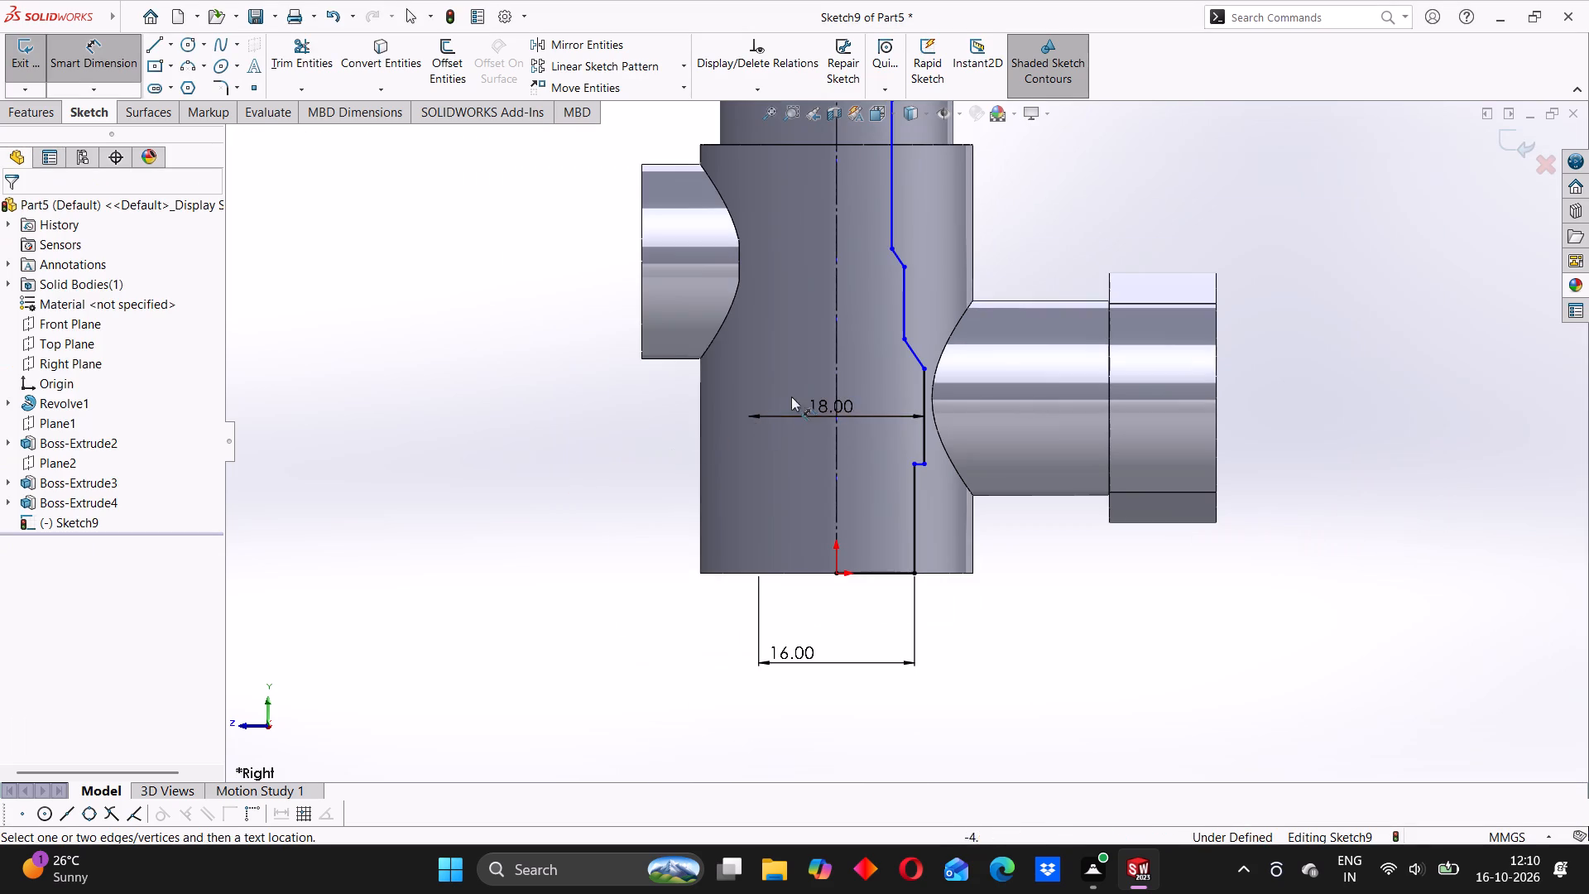
# Dimension the short vertical line between the two lower slants across the centre line as a 10 mm doubled distance.
pyautogui.scroll(3, 800, 394)
pyautogui.scroll(-2, 897, 334)
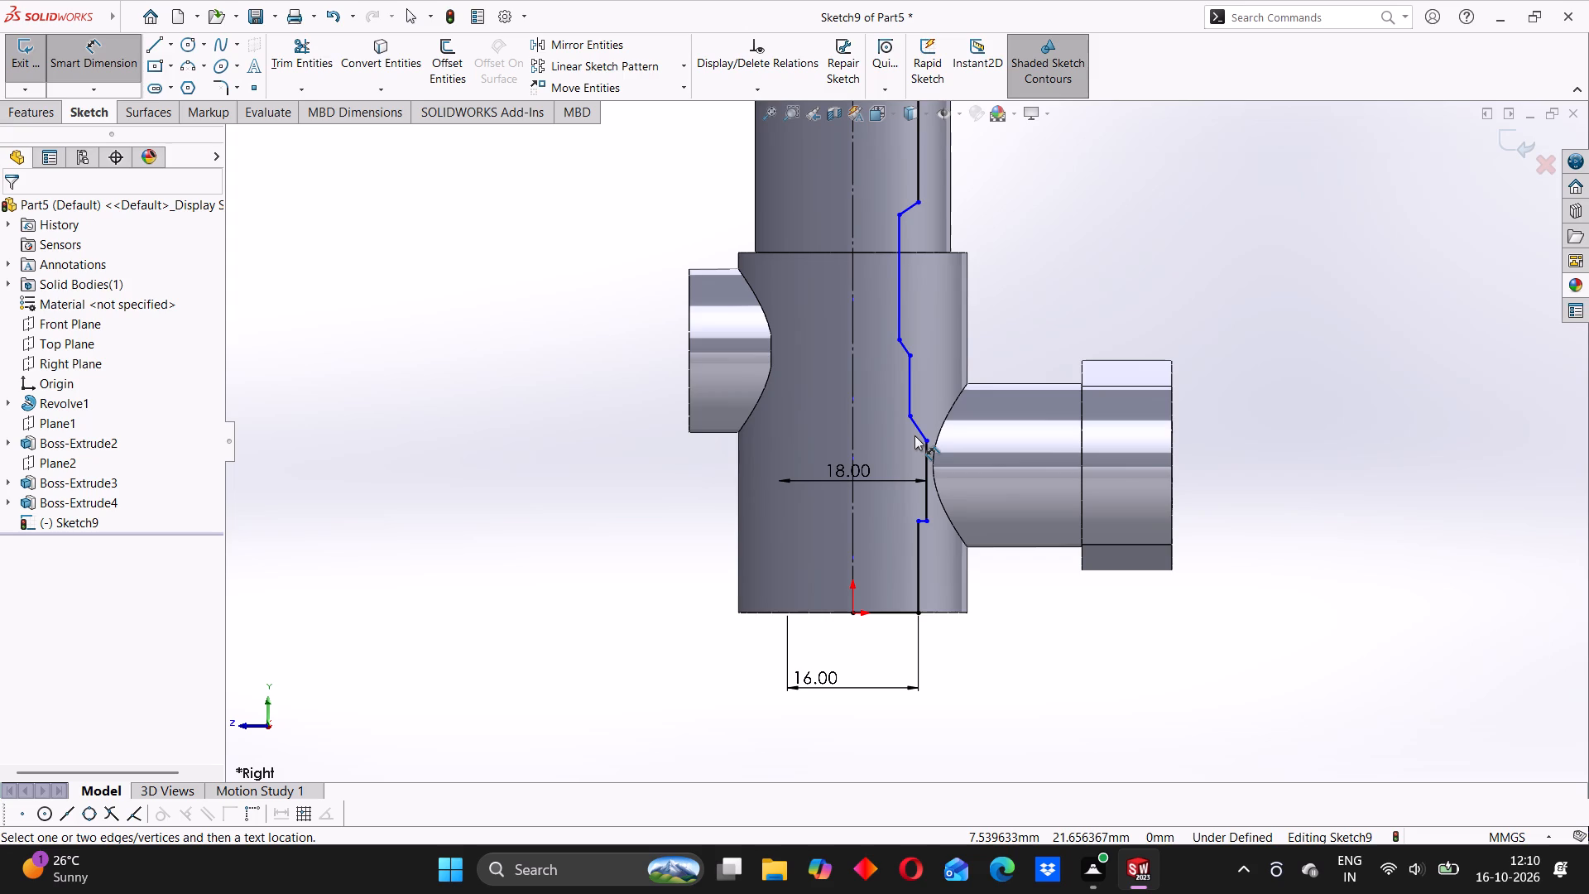
pyautogui.click(908, 382)
pyautogui.click(853, 394)
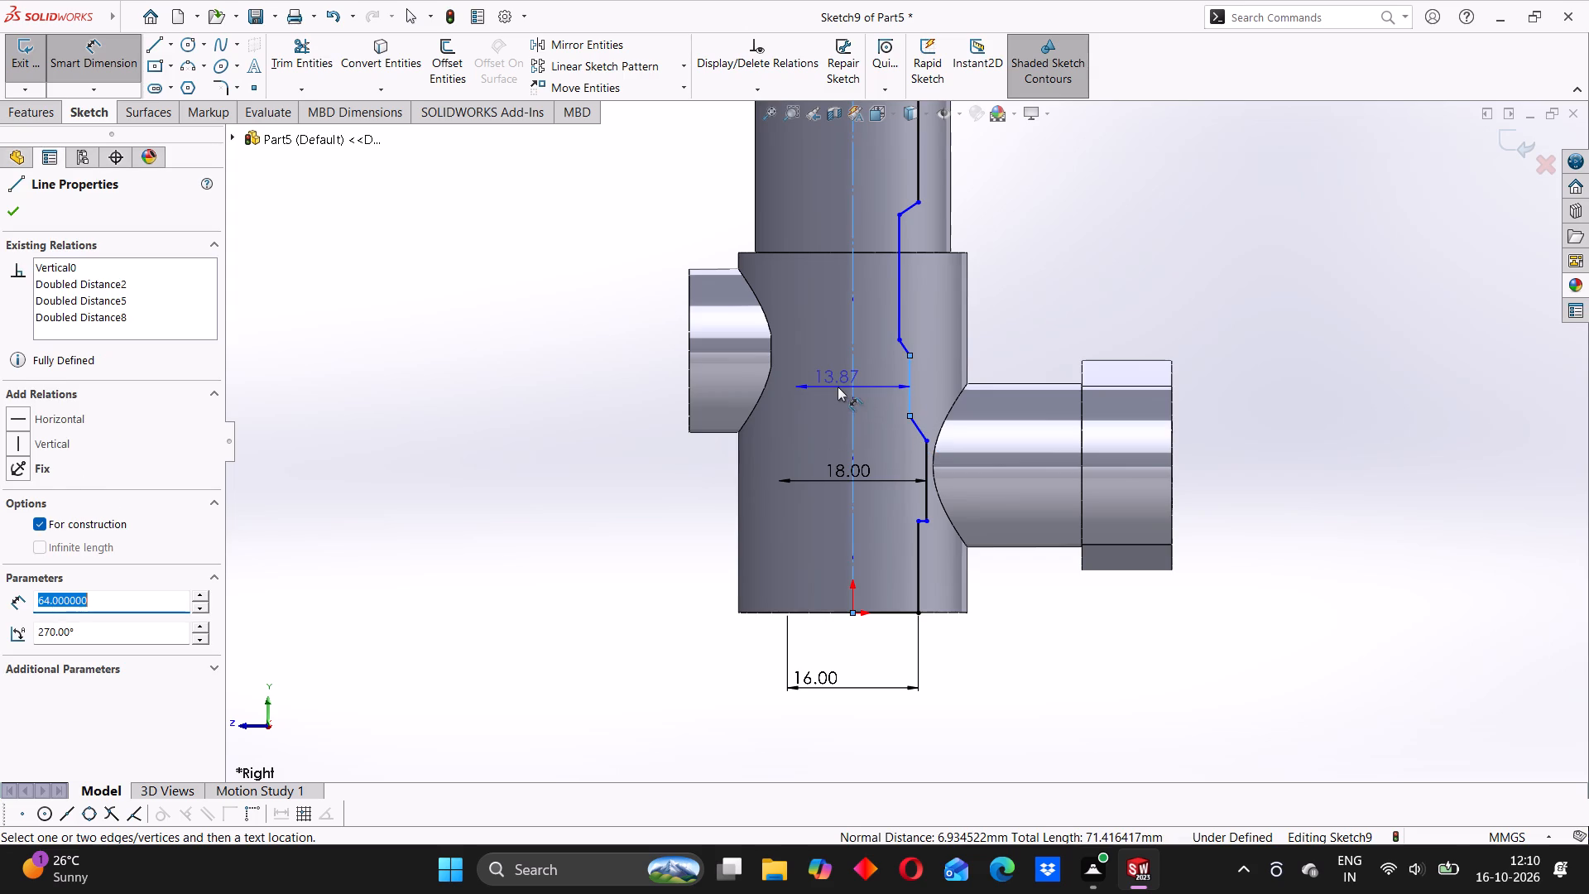
pyautogui.click(838, 387)
pyautogui.write('10')
pyautogui.press('Return')
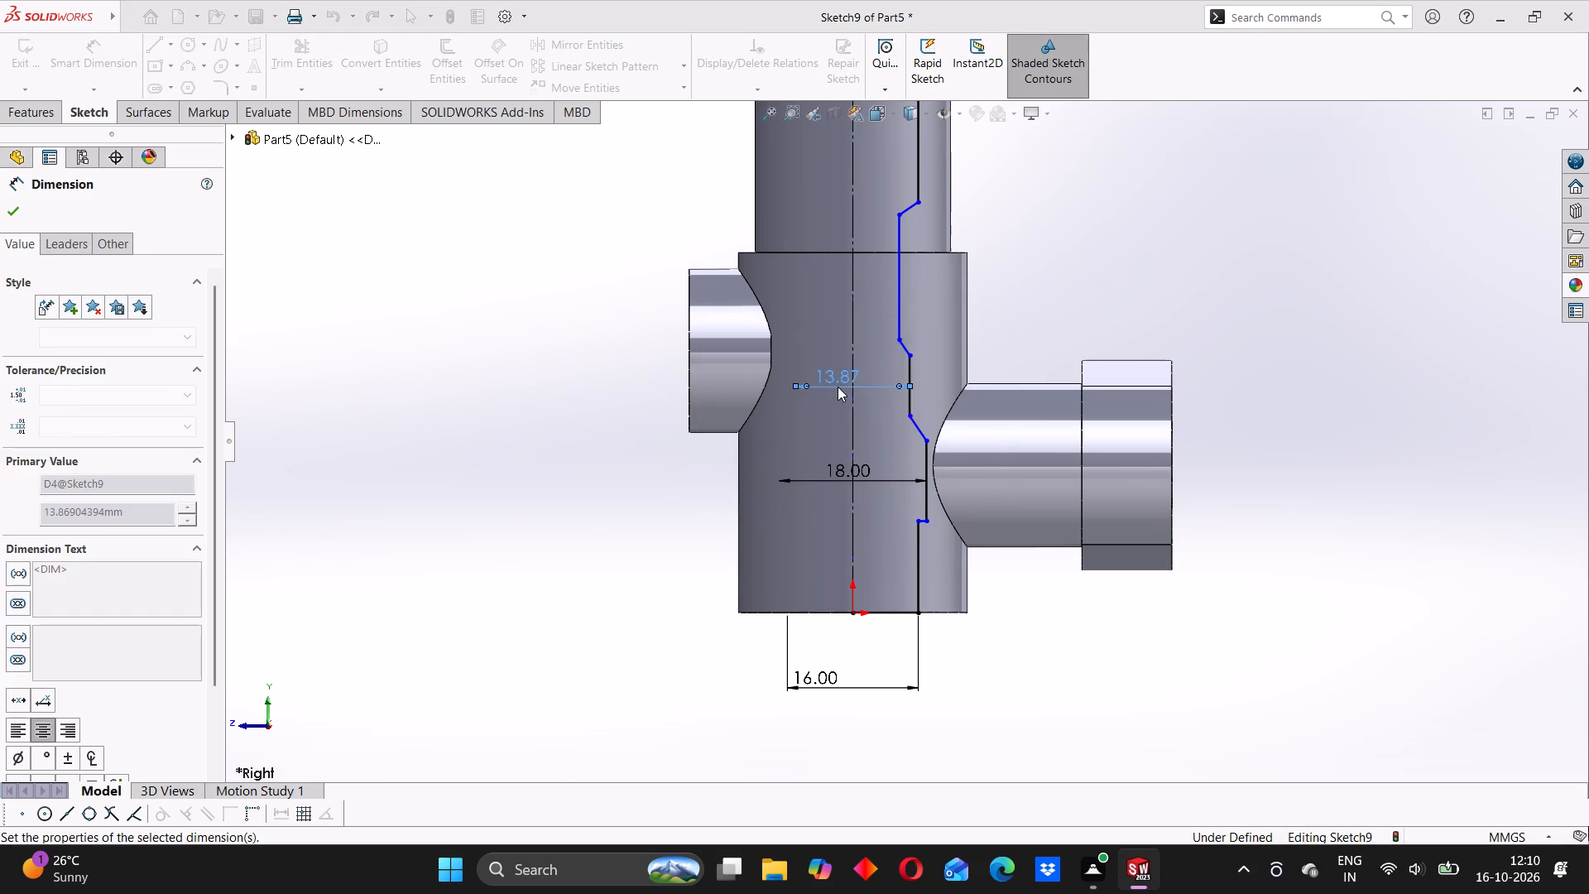
pyautogui.moveTo(626, 390); pyautogui.dragTo(626, 377)
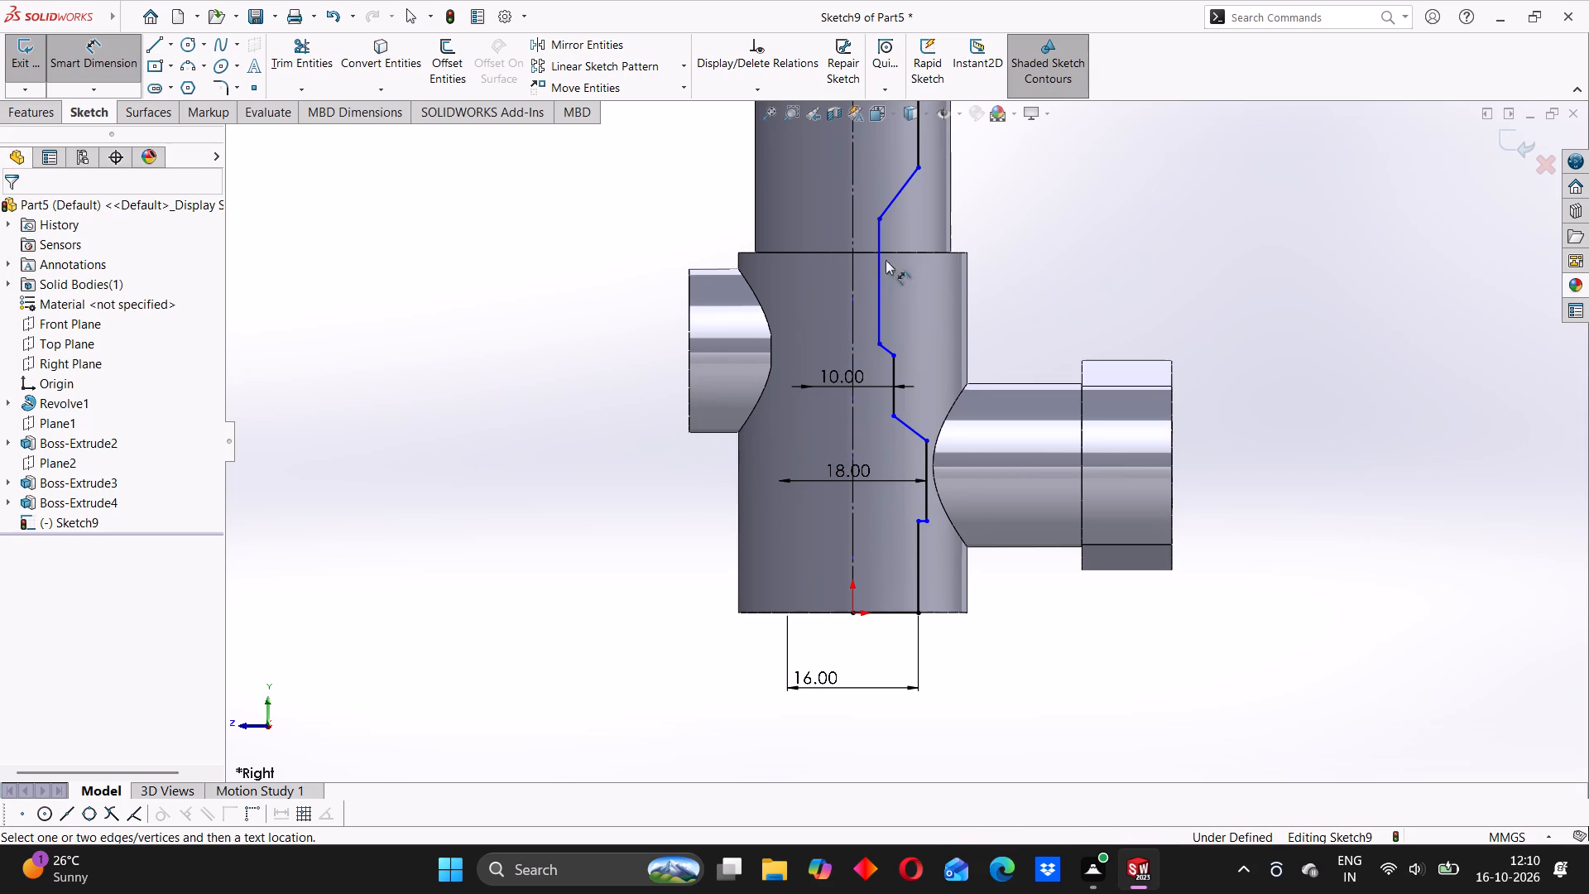
# Dimension the narrow vertical line below the upper slant across the centre line as an 8 mm doubled distance.
pyautogui.scroll(1, 862, 257)
pyautogui.click(882, 299)
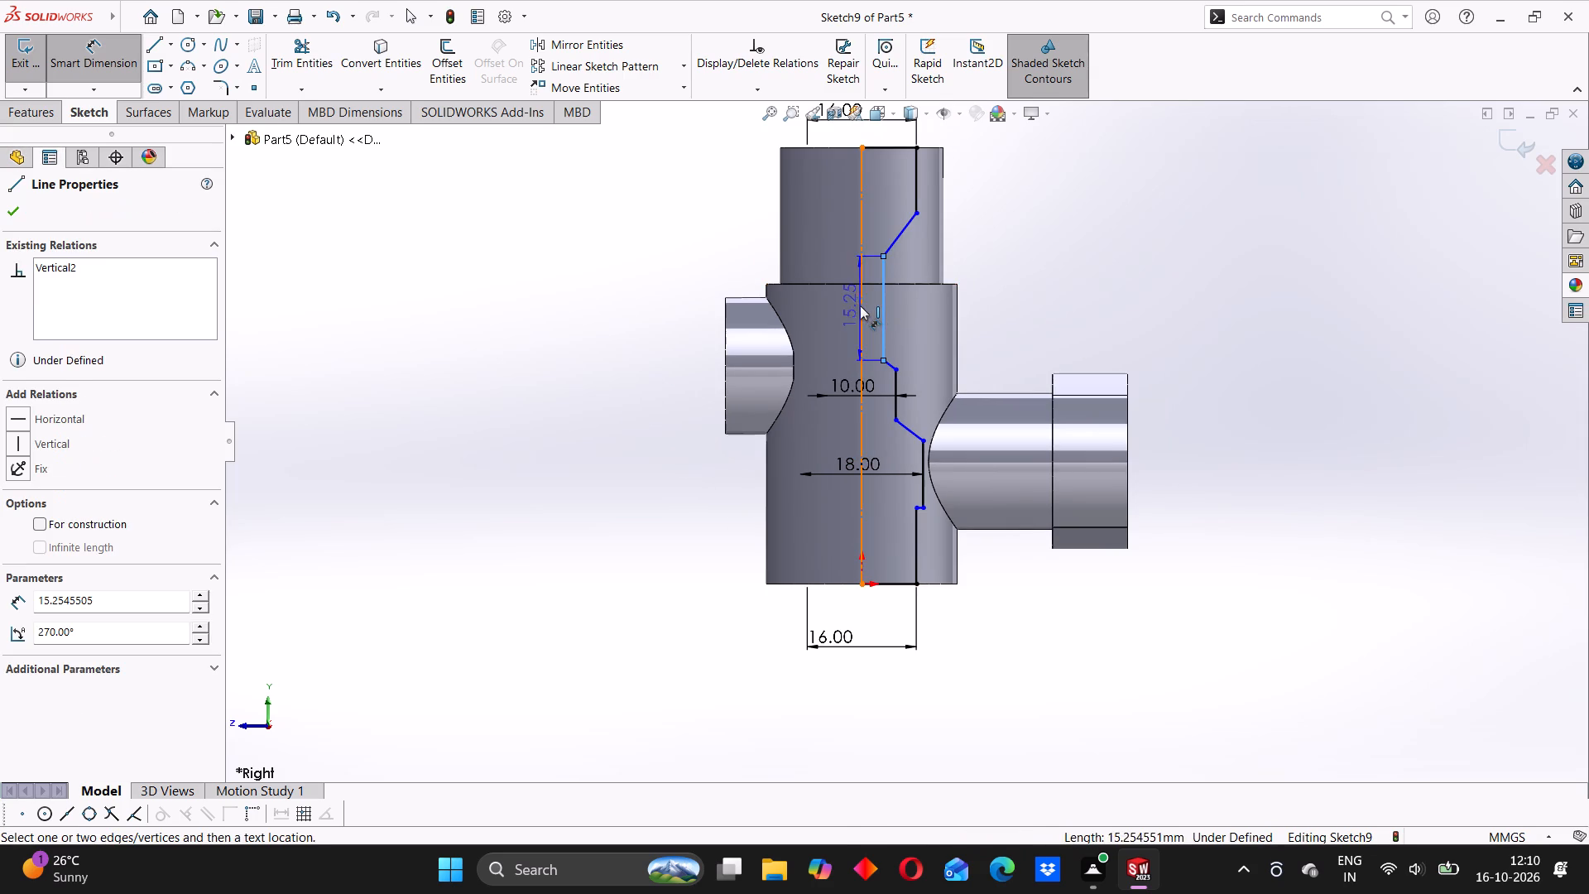
pyautogui.click(860, 305)
pyautogui.click(860, 305)
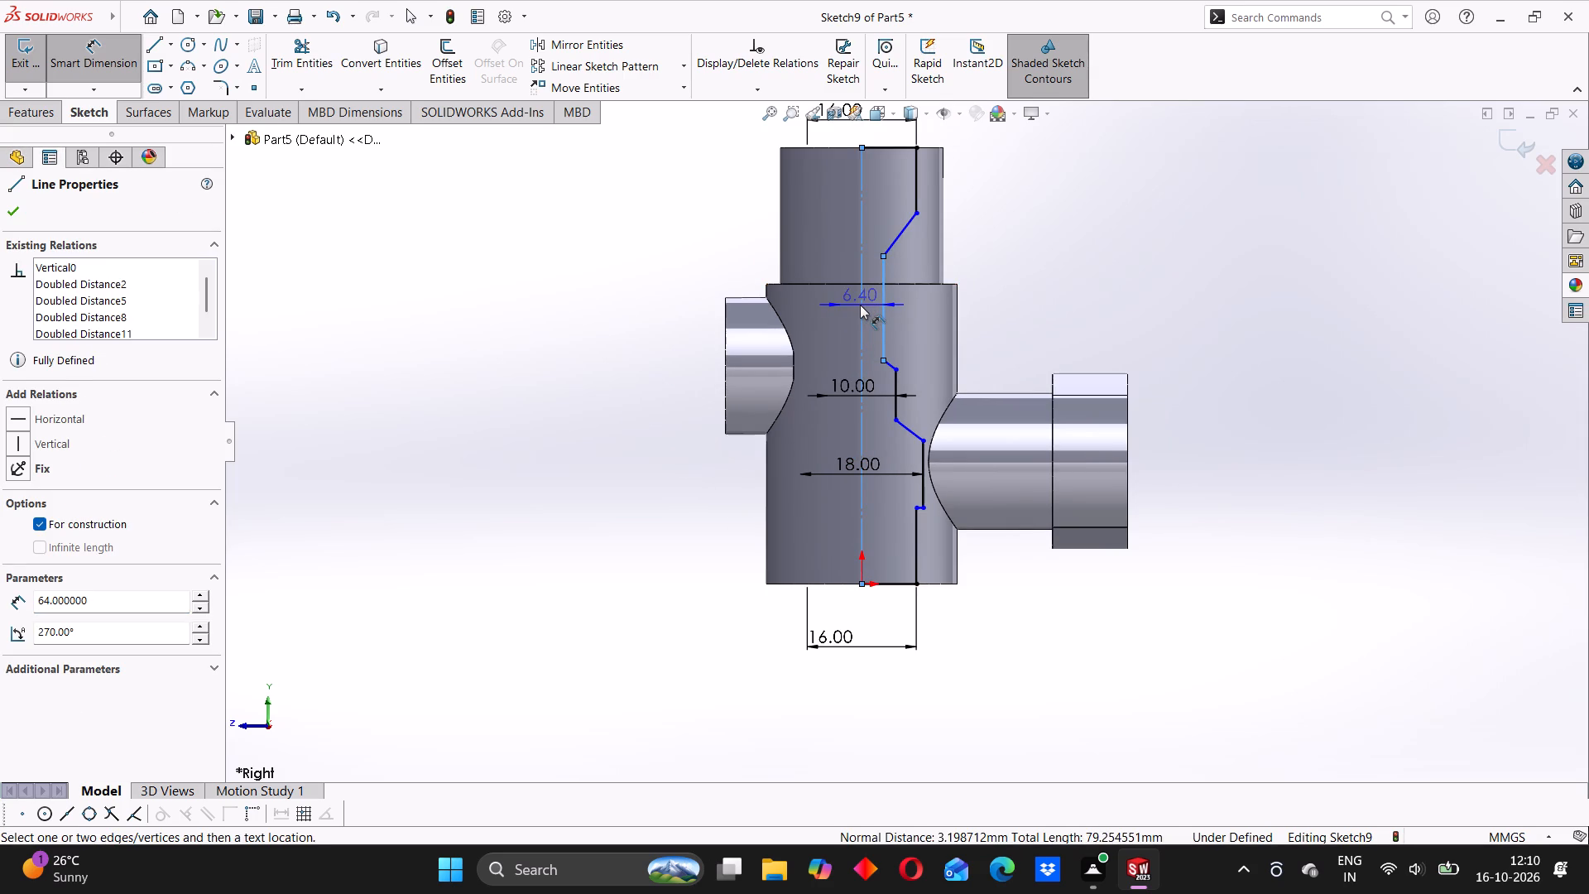
pyautogui.click(847, 310)
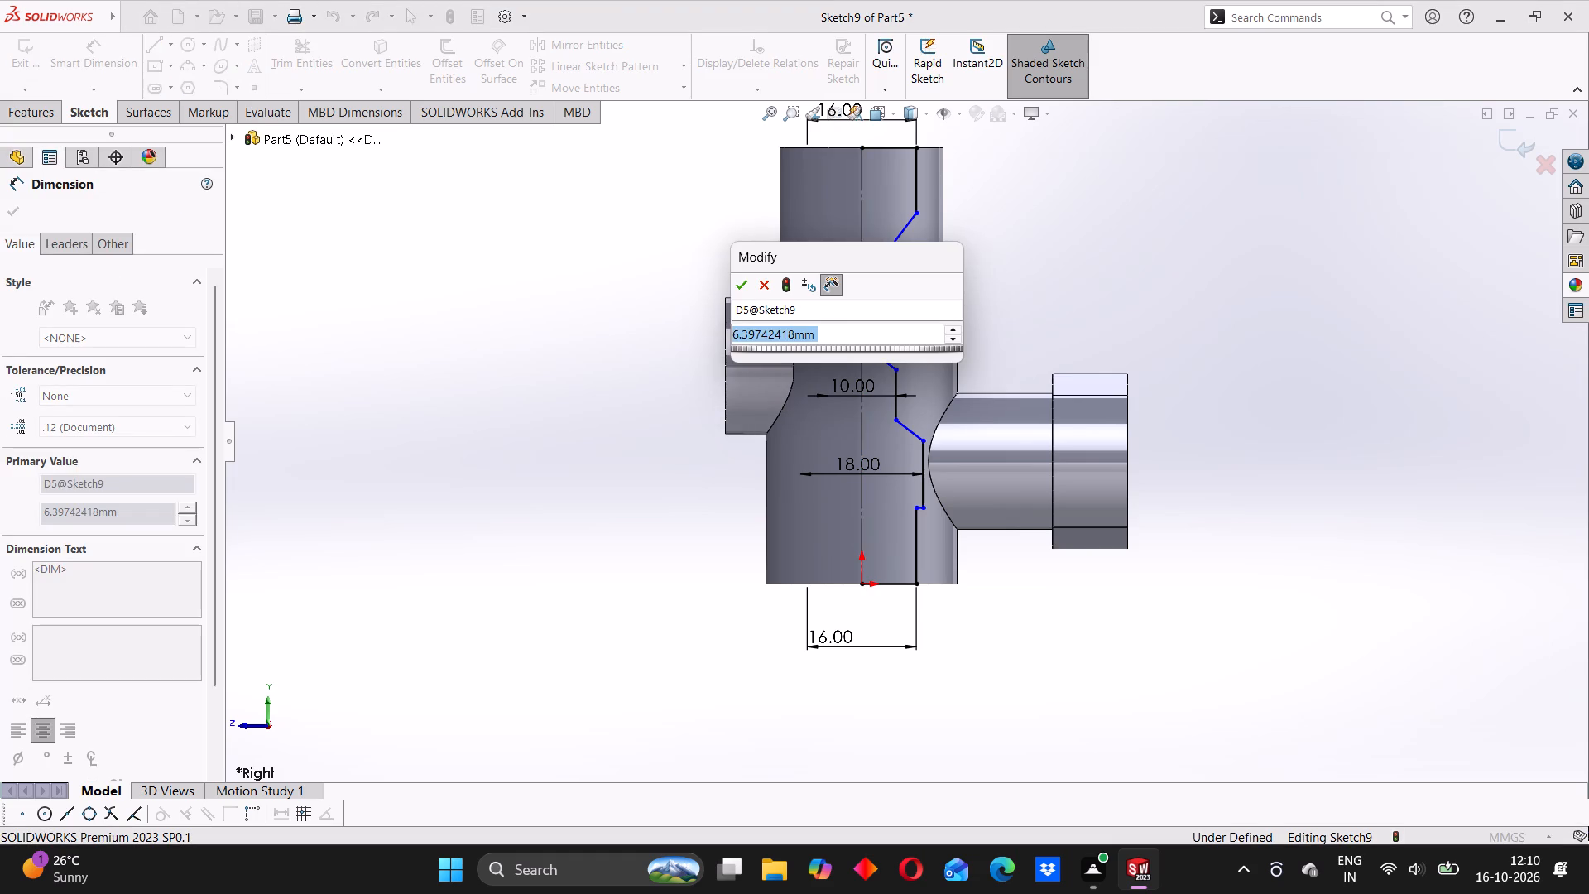
pyautogui.press('8')
pyautogui.press('Return')
pyautogui.click(400, 353)
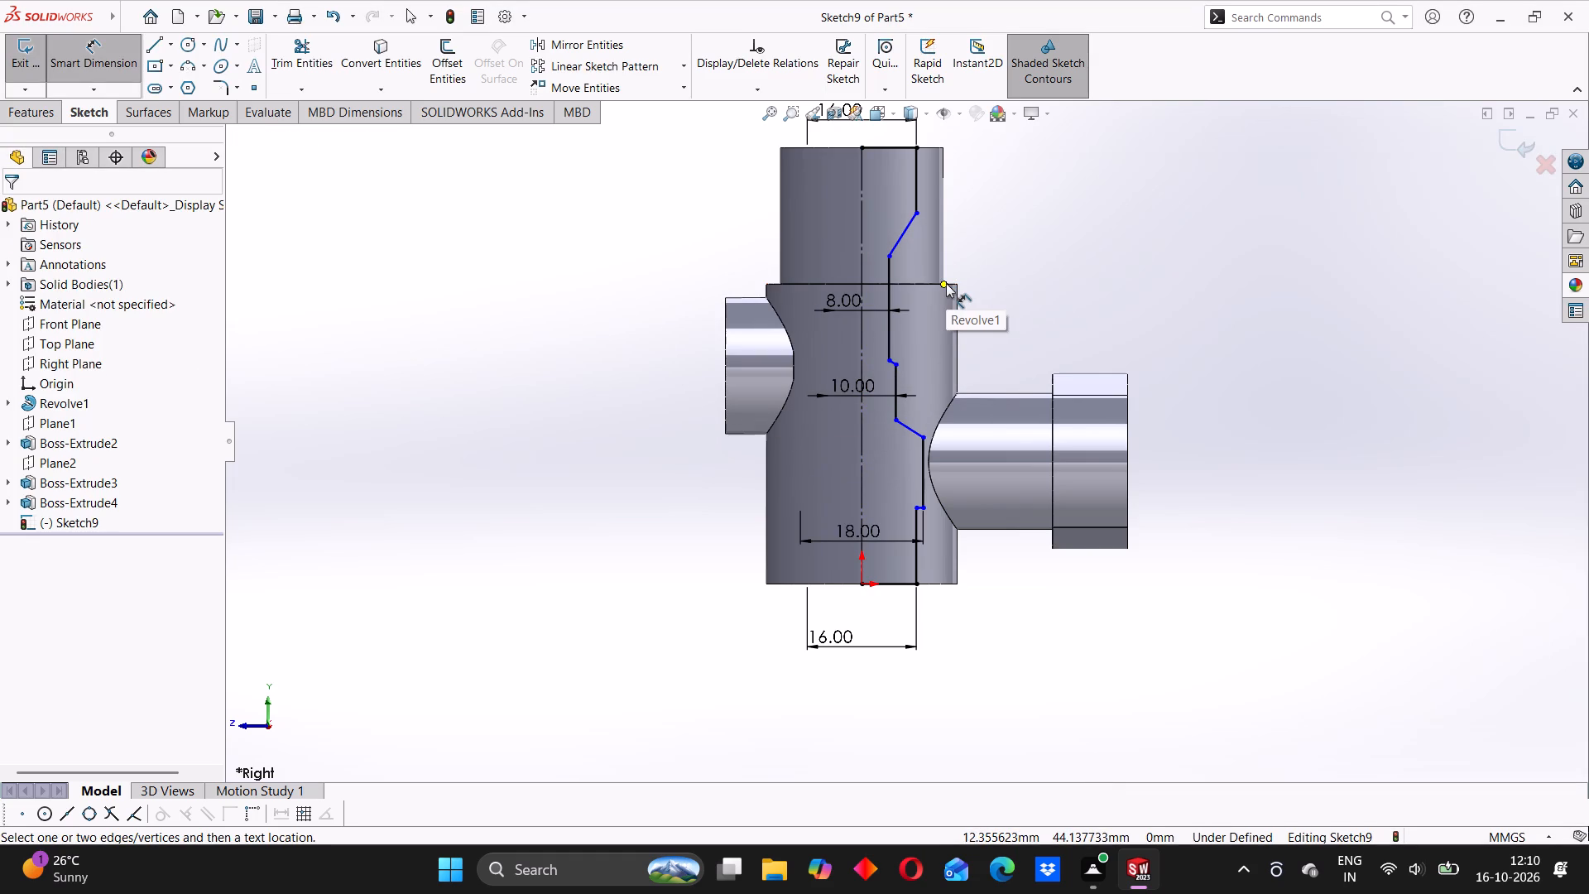
# Dimension the length of the profile's uppermost vertical line as 15 mm.
pyautogui.scroll(-1, 919, 266)
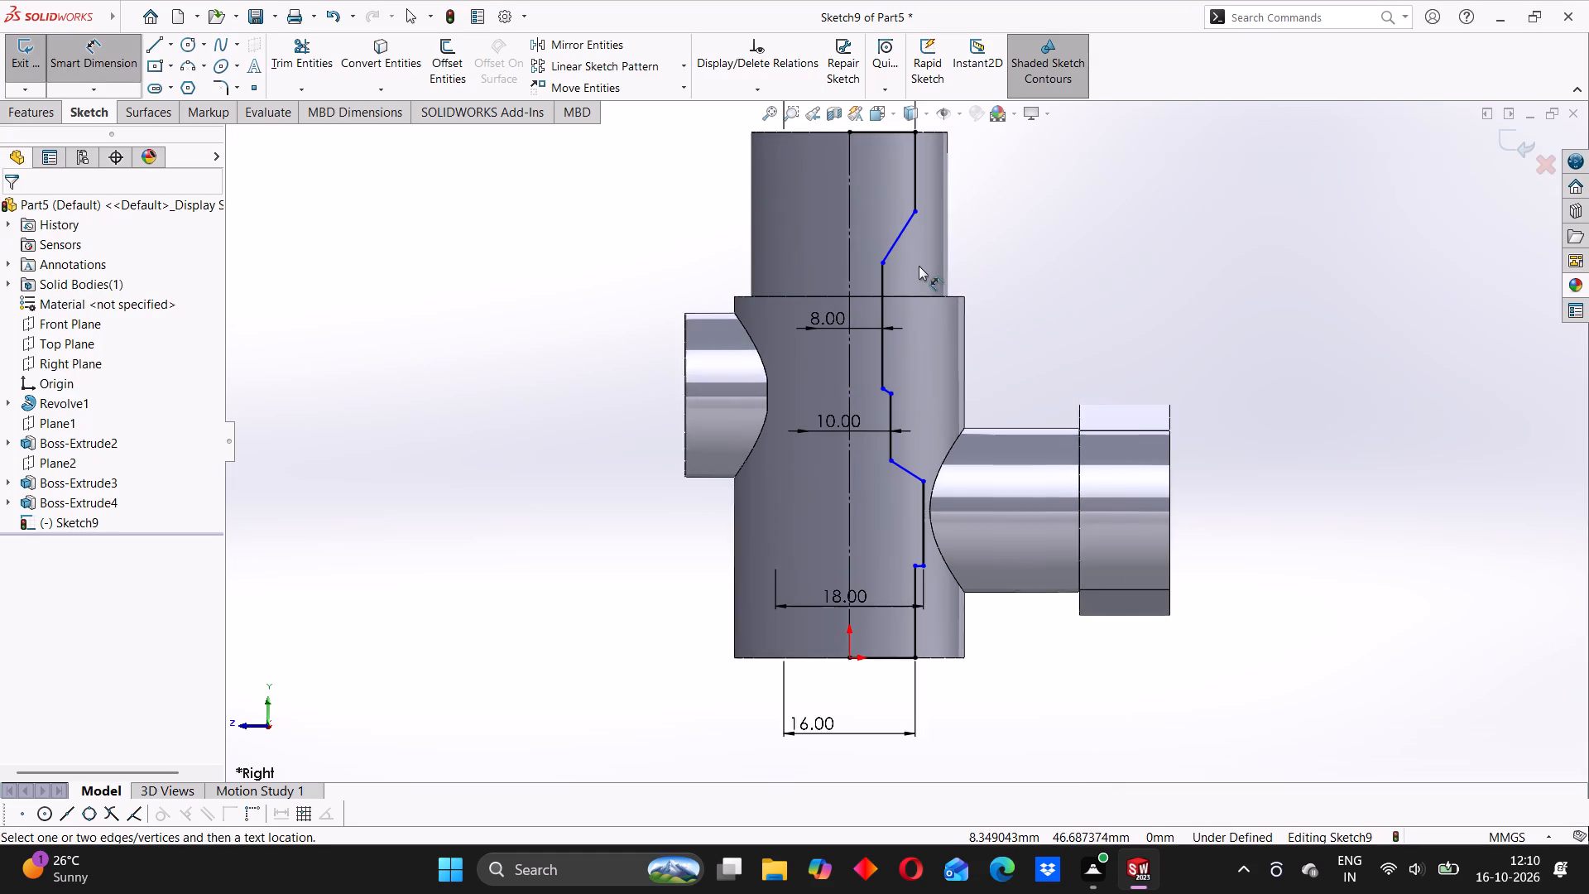
pyautogui.scroll(2, 910, 266)
pyautogui.scroll(-3, 897, 270)
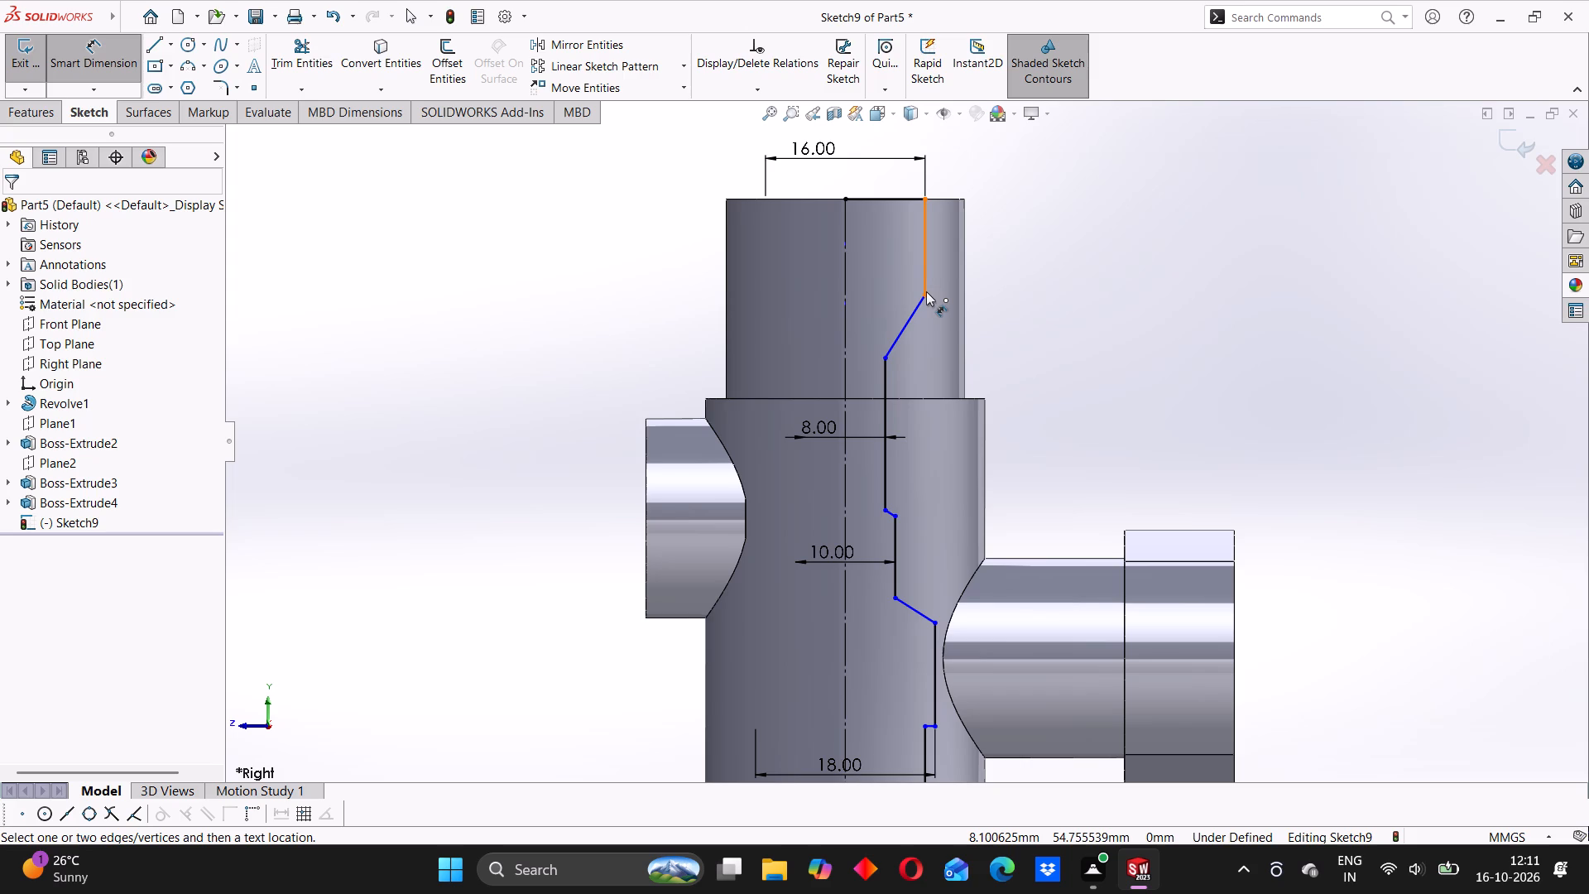
pyautogui.click(928, 243)
pyautogui.click(1001, 251)
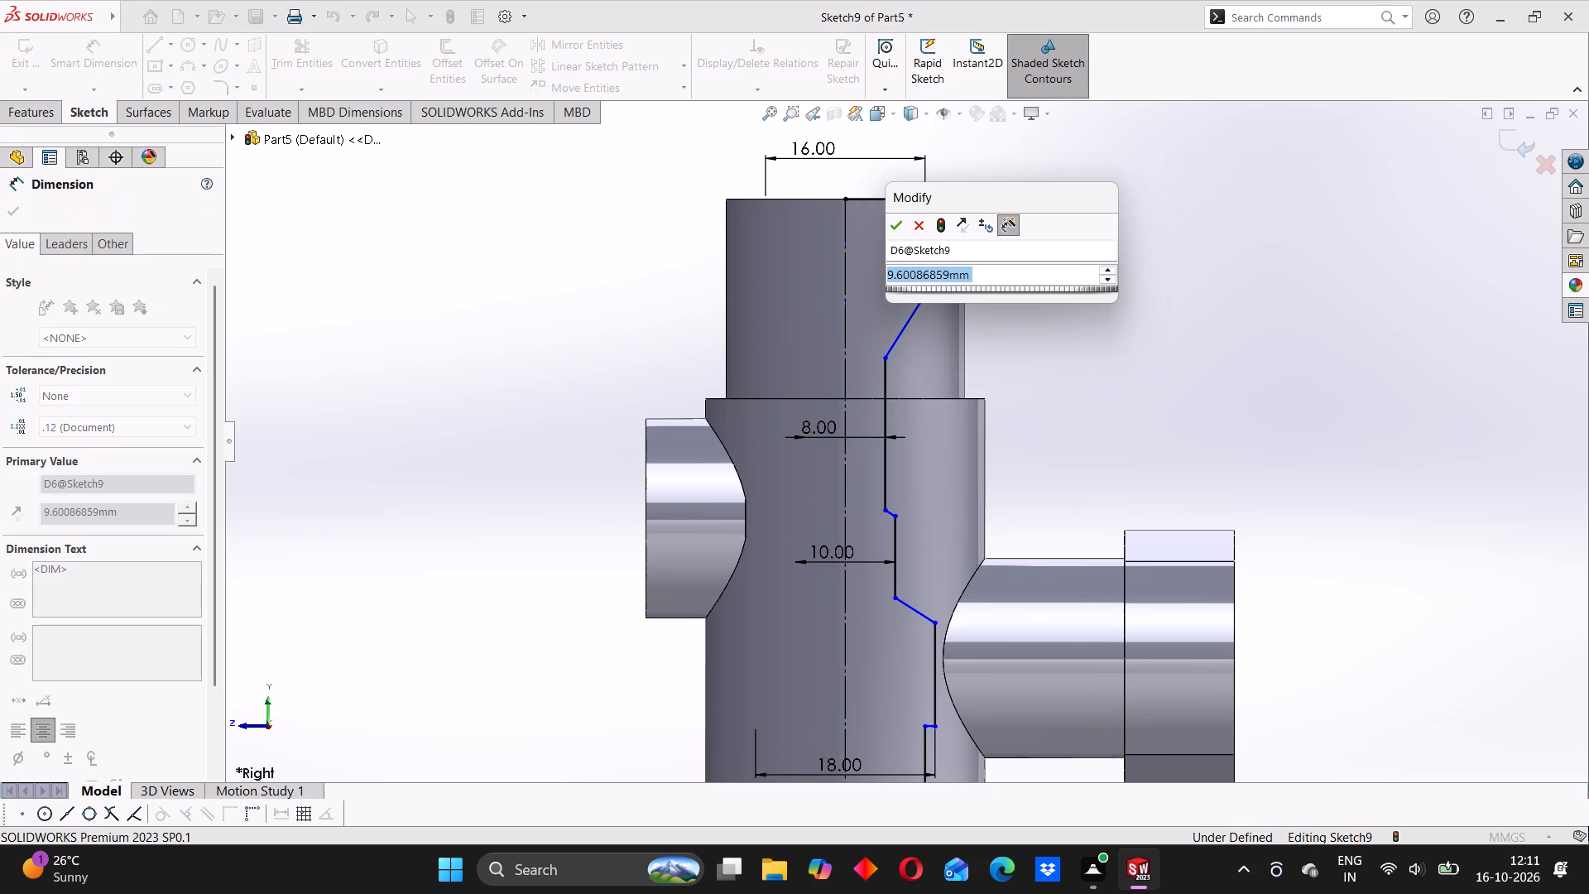
pyautogui.write('64-')
pyautogui.write('49')
pyautogui.press('Return')
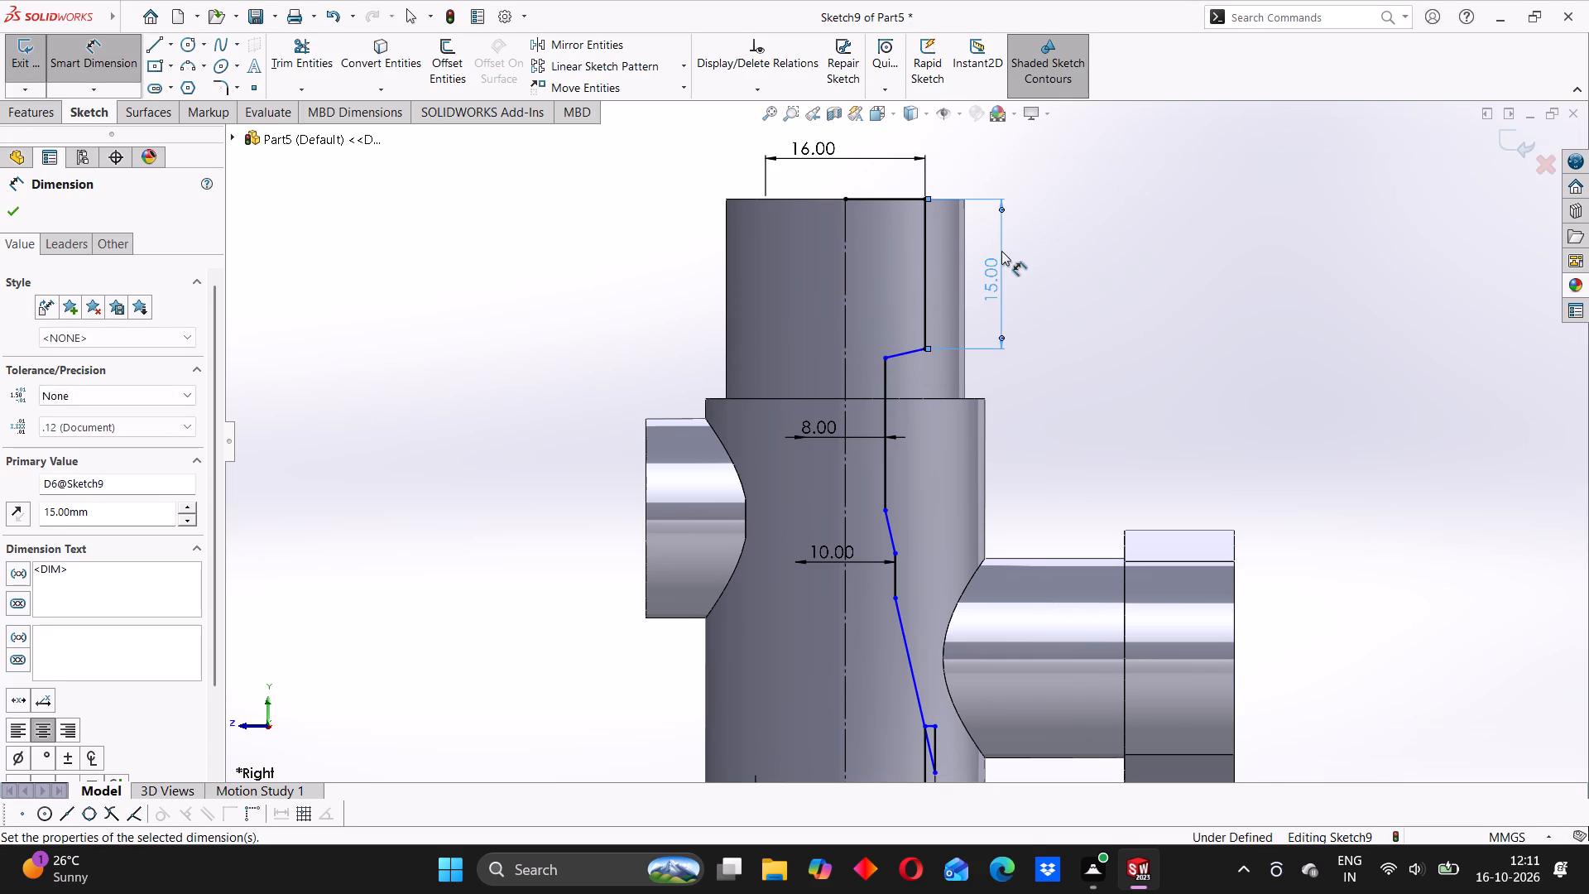
pyautogui.click(1032, 324)
# Dimension the upper slanted line's angle from the horizontal at its lower endpoint as 120°.
pyautogui.scroll(-2, 910, 329)
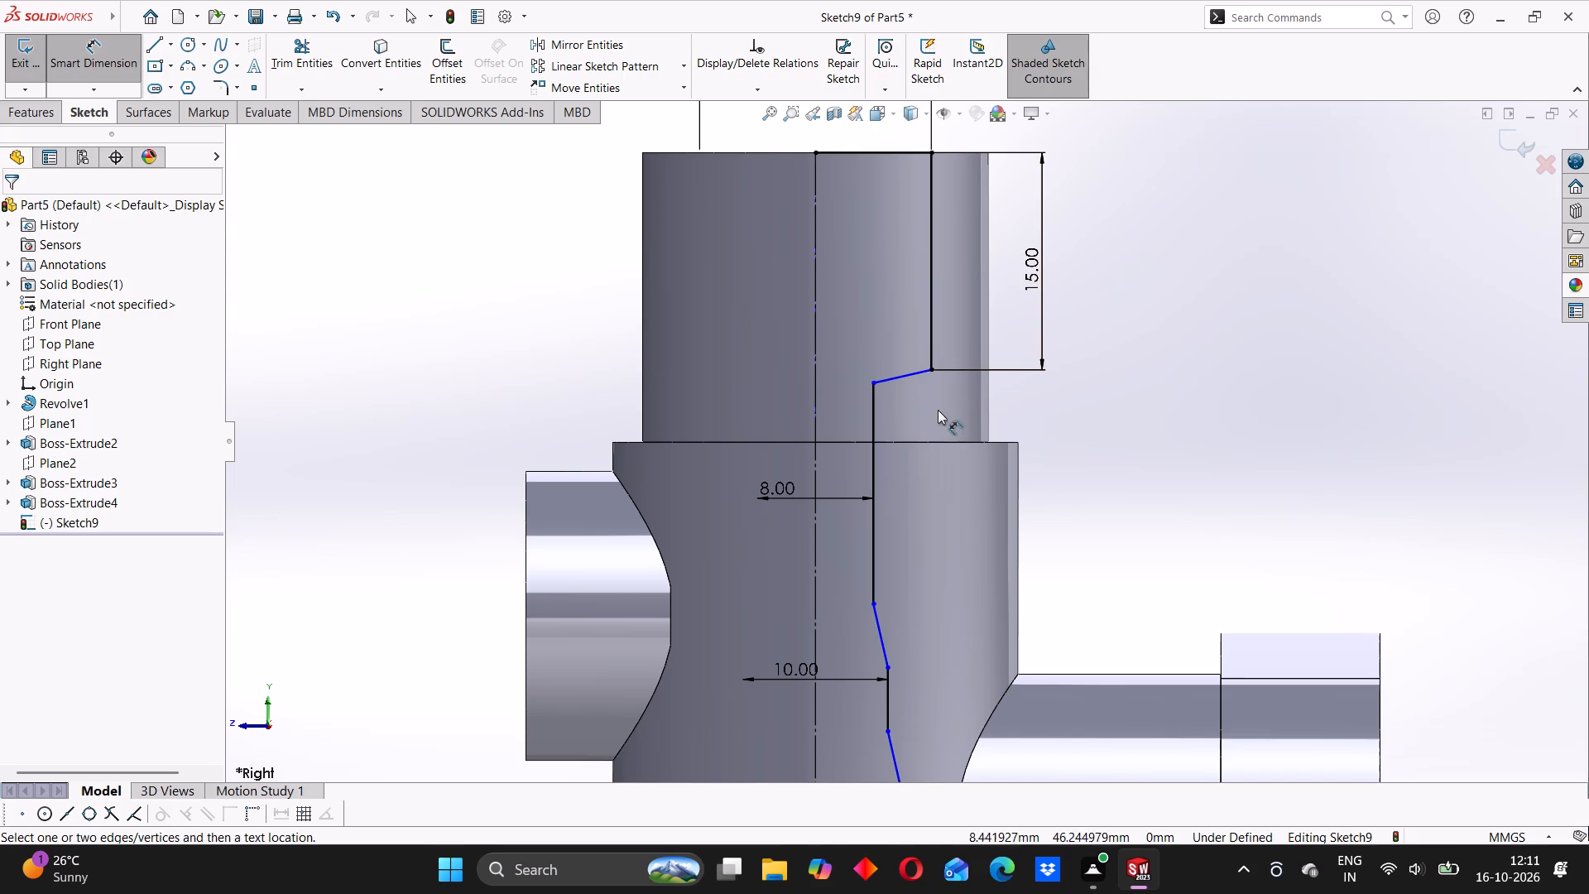
pyautogui.click(906, 378)
pyautogui.click(876, 383)
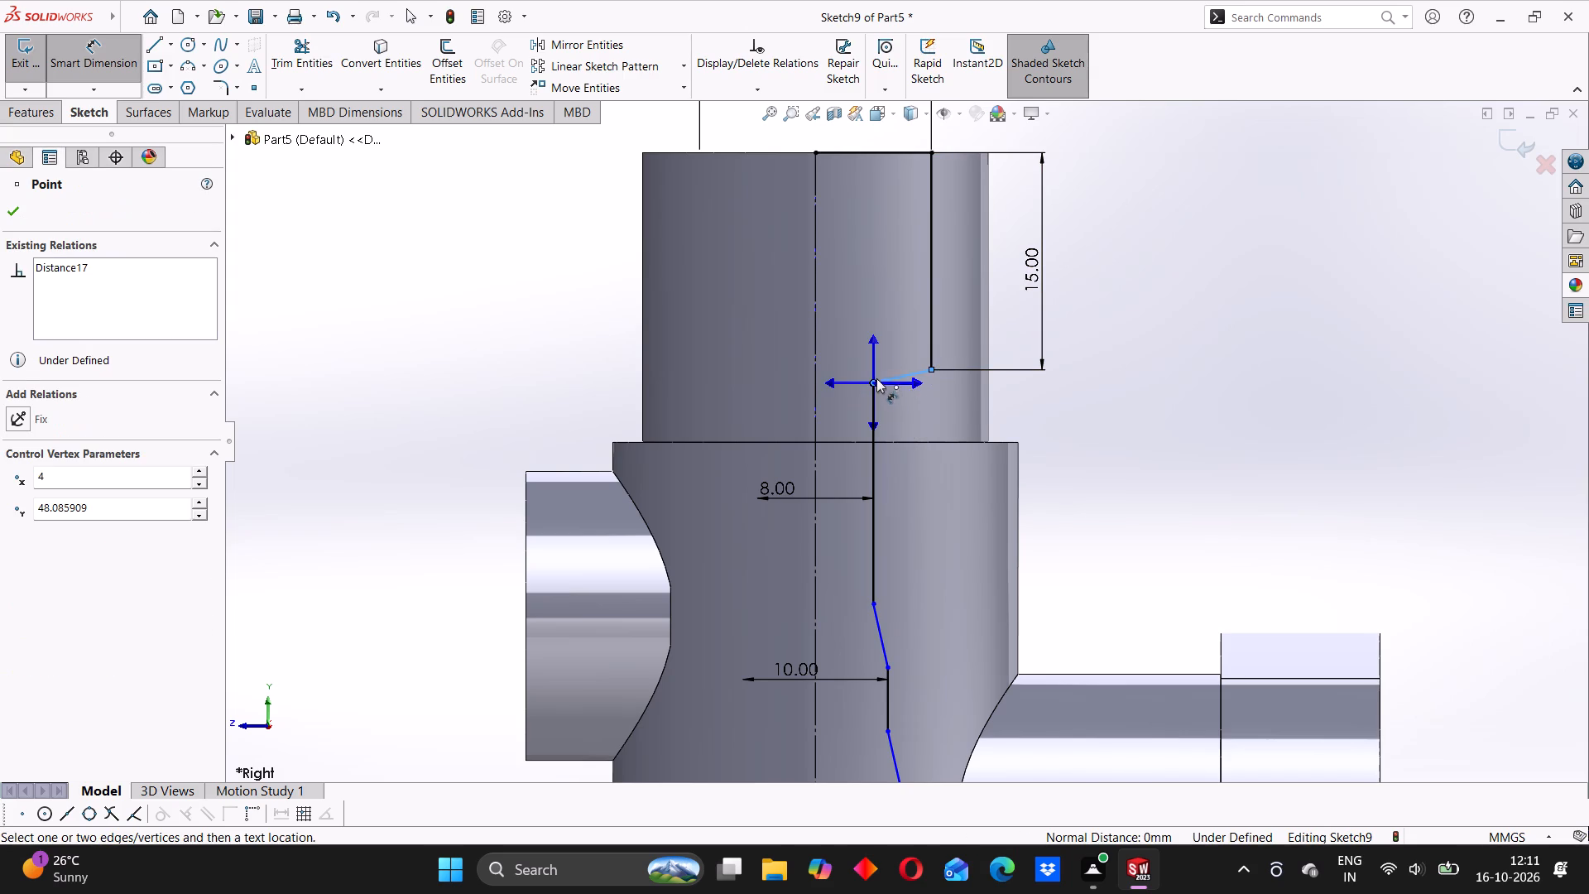
pyautogui.click(917, 383)
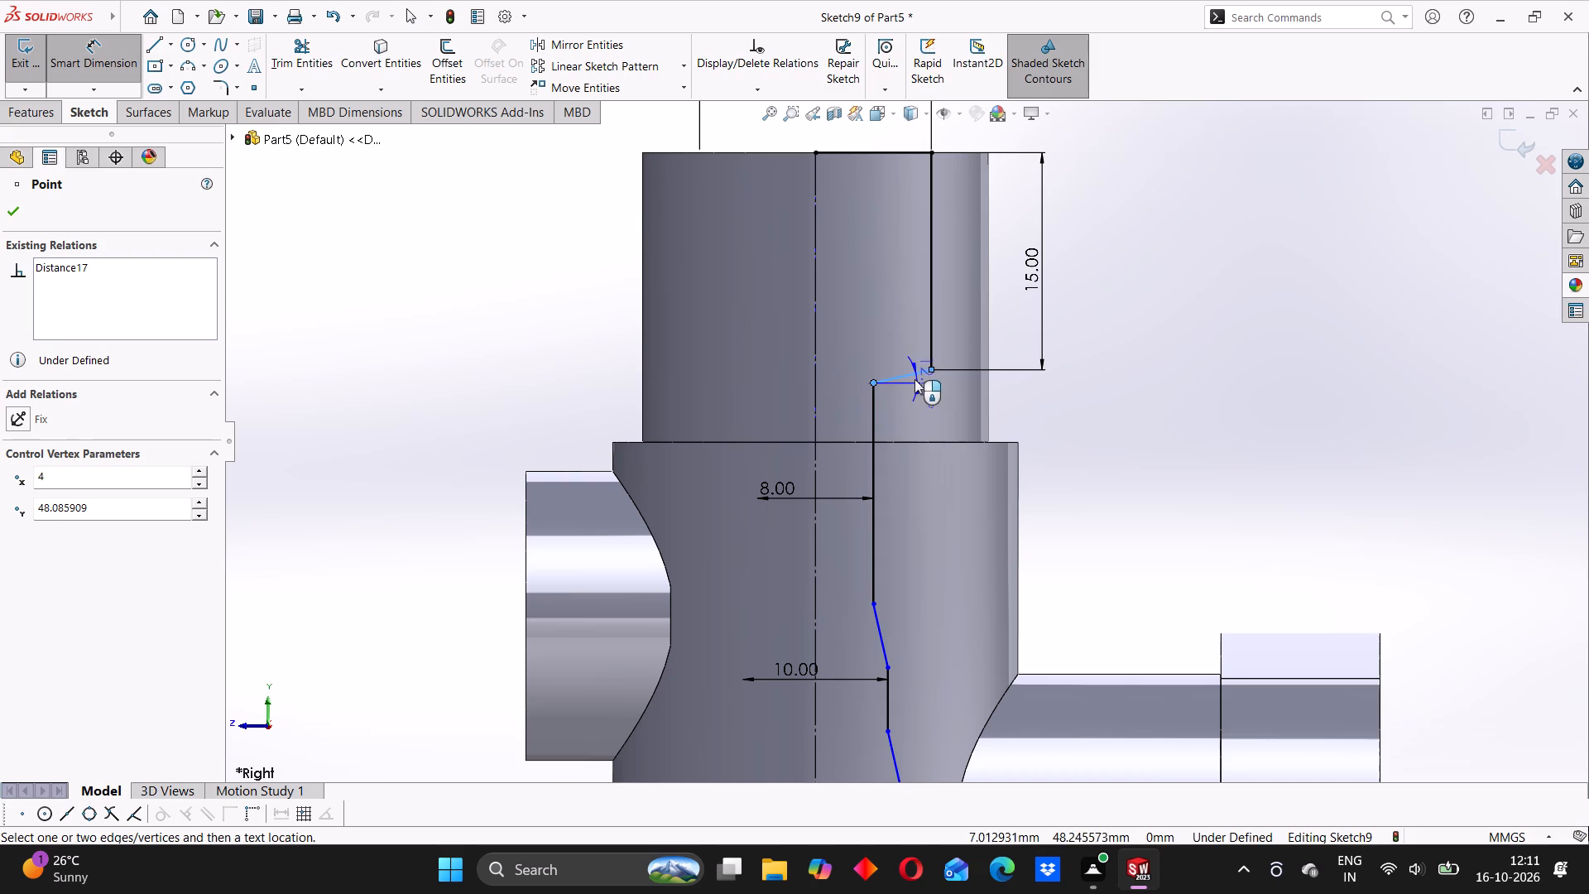
pyautogui.click(891, 355)
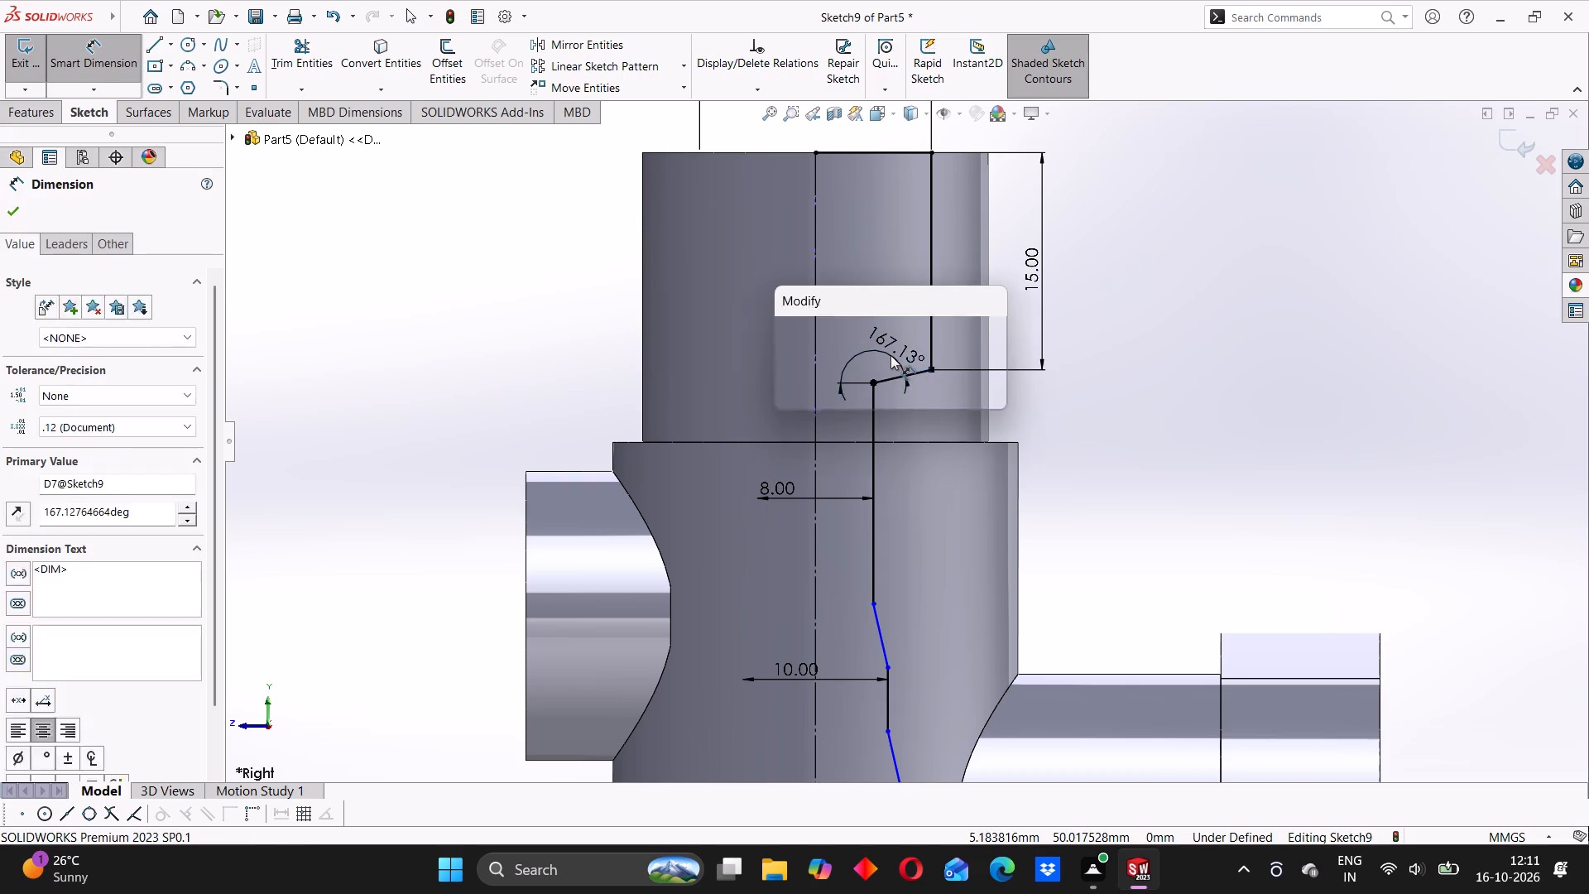
pyautogui.write('120')
pyautogui.press('Return')
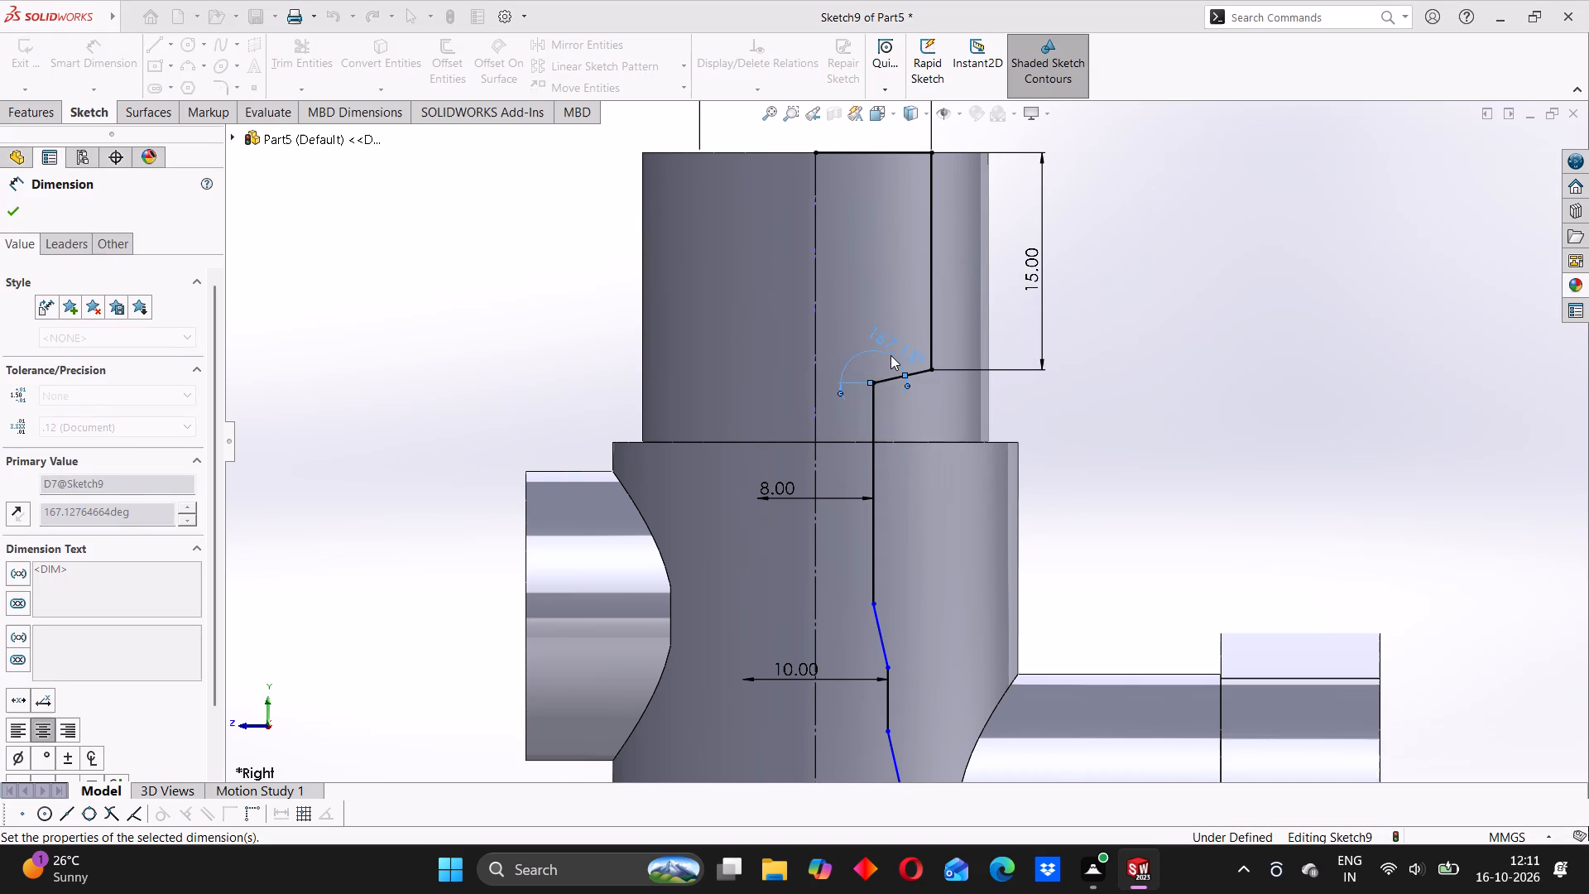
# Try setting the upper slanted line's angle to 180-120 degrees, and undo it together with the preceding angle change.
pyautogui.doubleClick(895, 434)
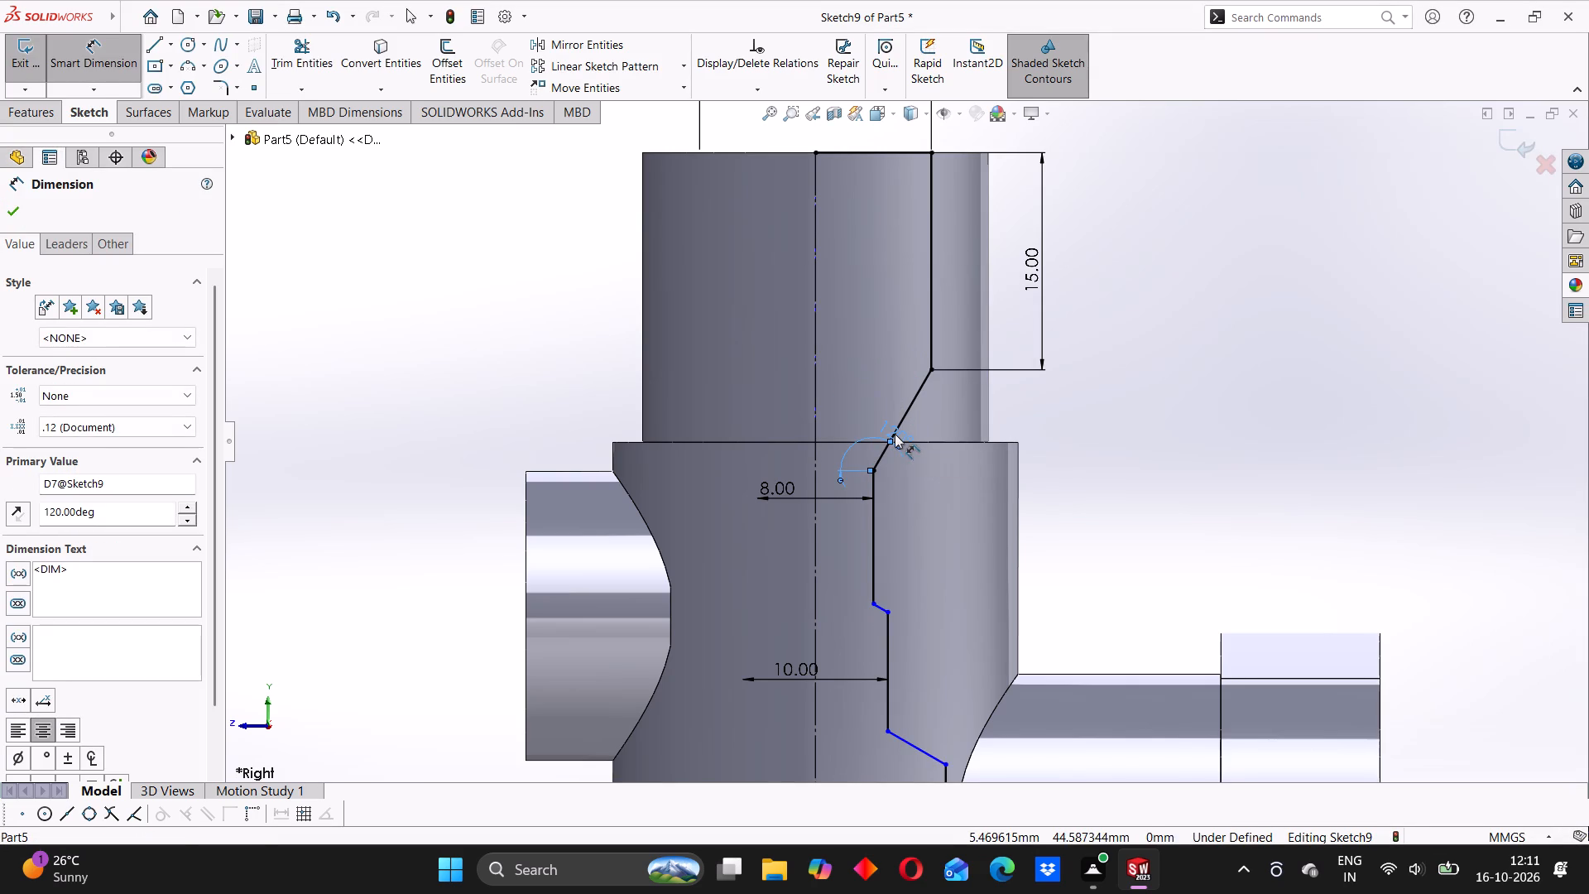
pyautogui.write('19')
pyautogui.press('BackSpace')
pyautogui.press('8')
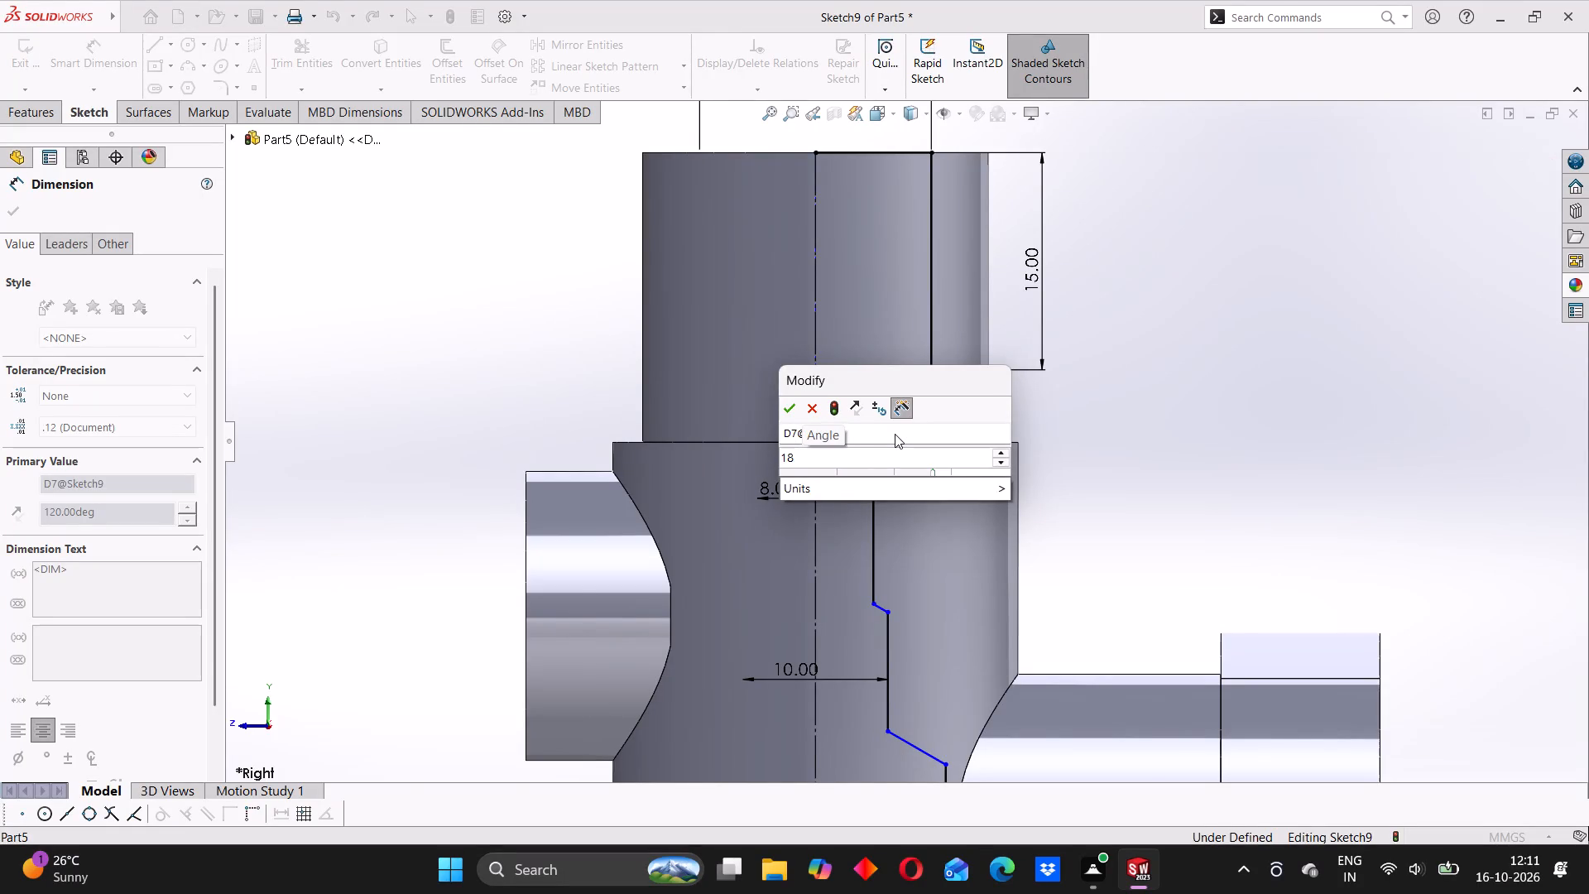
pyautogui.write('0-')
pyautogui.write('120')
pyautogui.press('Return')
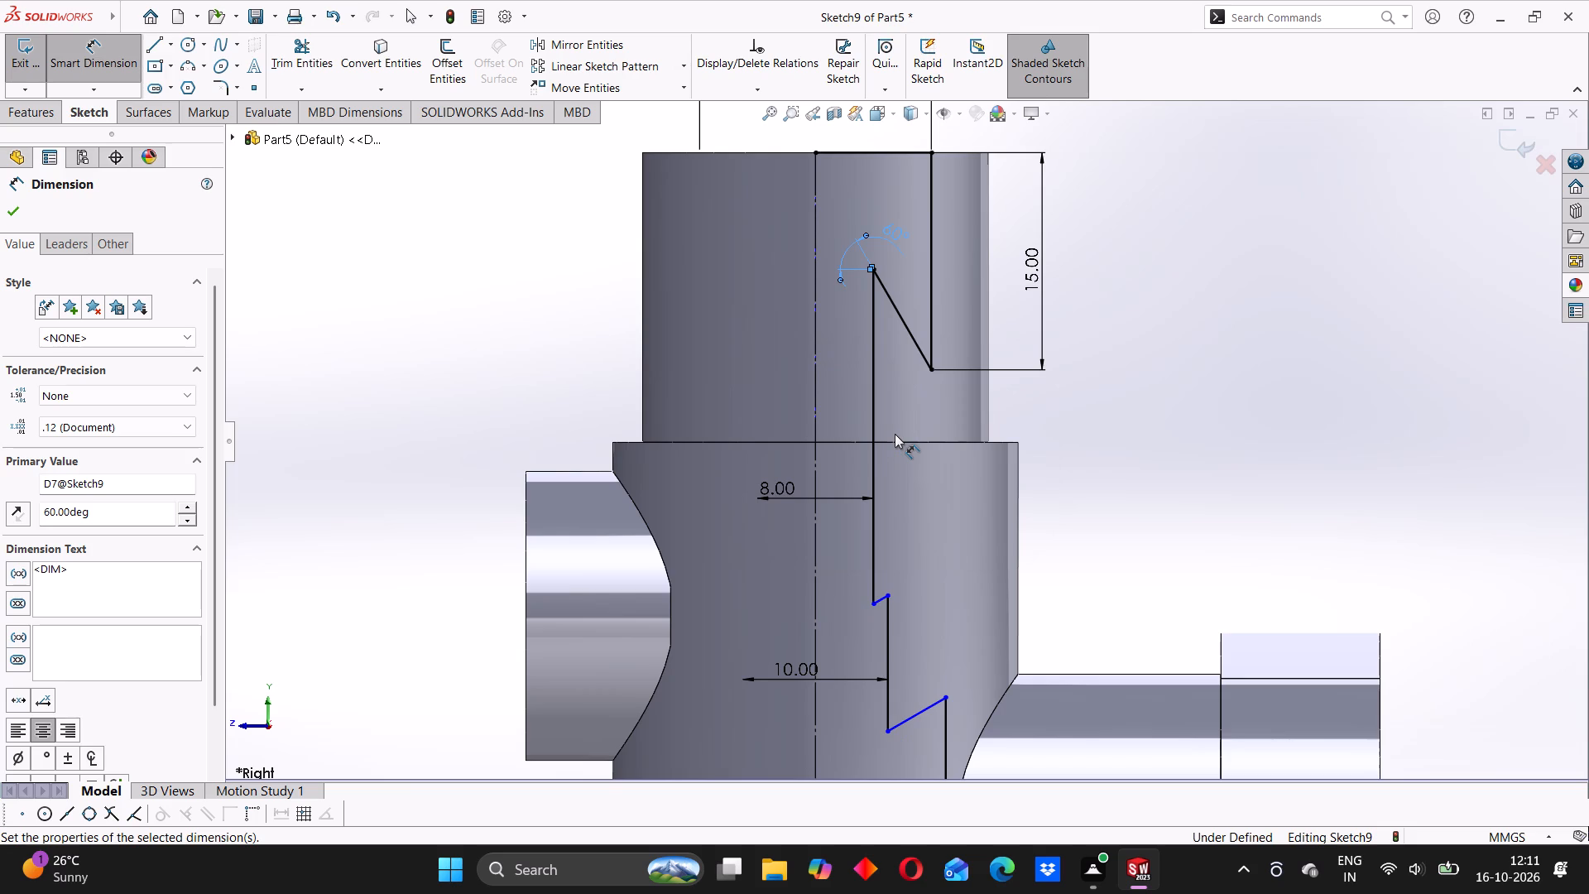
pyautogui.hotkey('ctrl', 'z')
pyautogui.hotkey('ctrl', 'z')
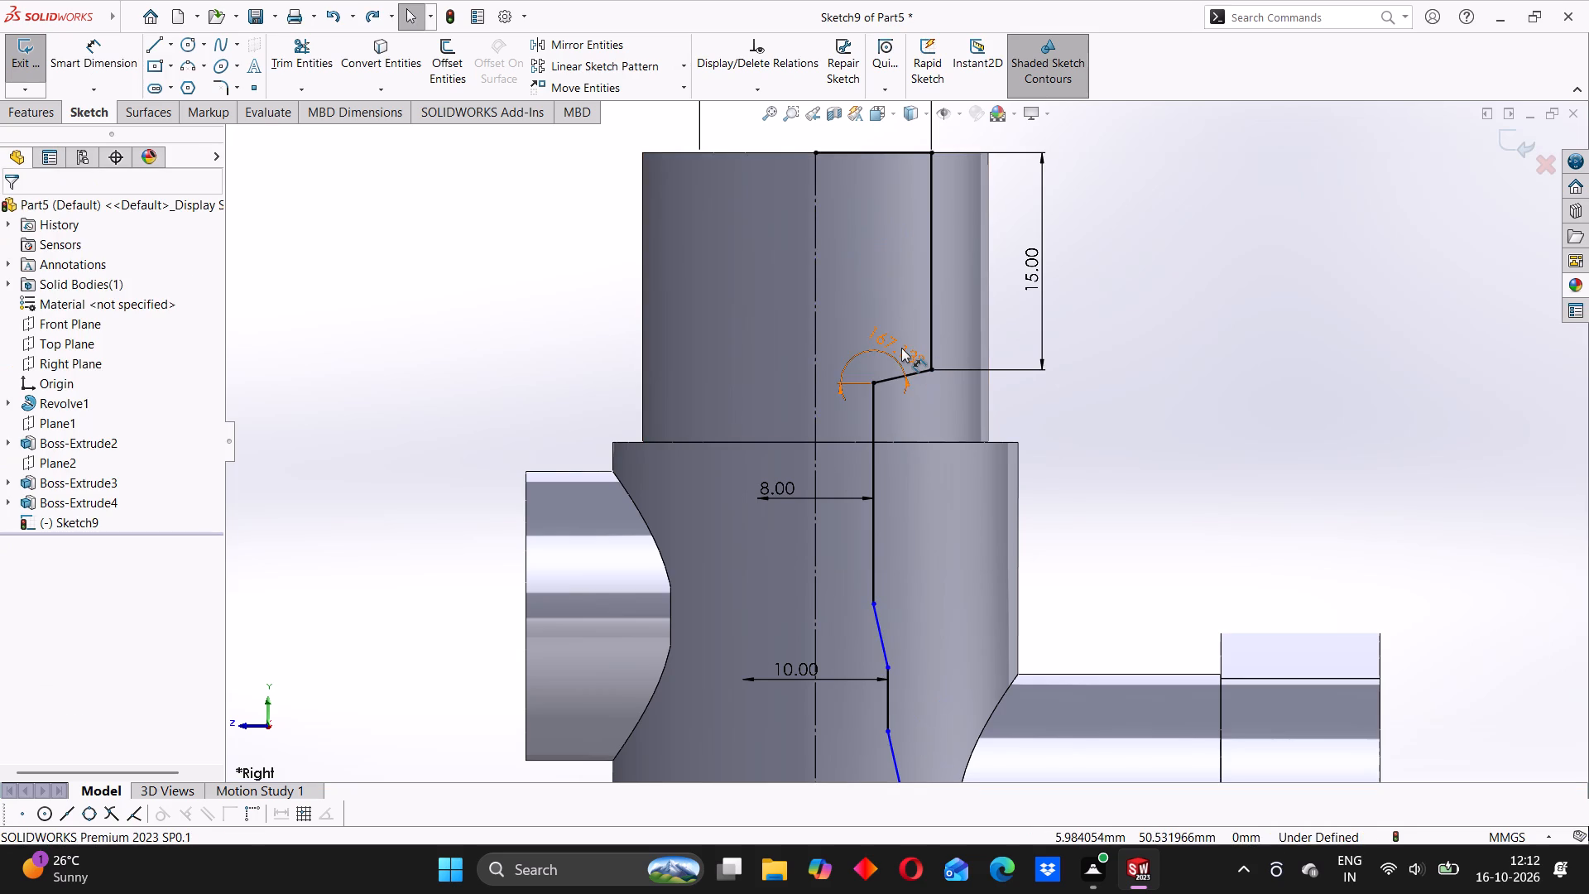
# Delete the angle dimension at the upper slanted line.
pyautogui.click(901, 348)
pyautogui.press('Delete')
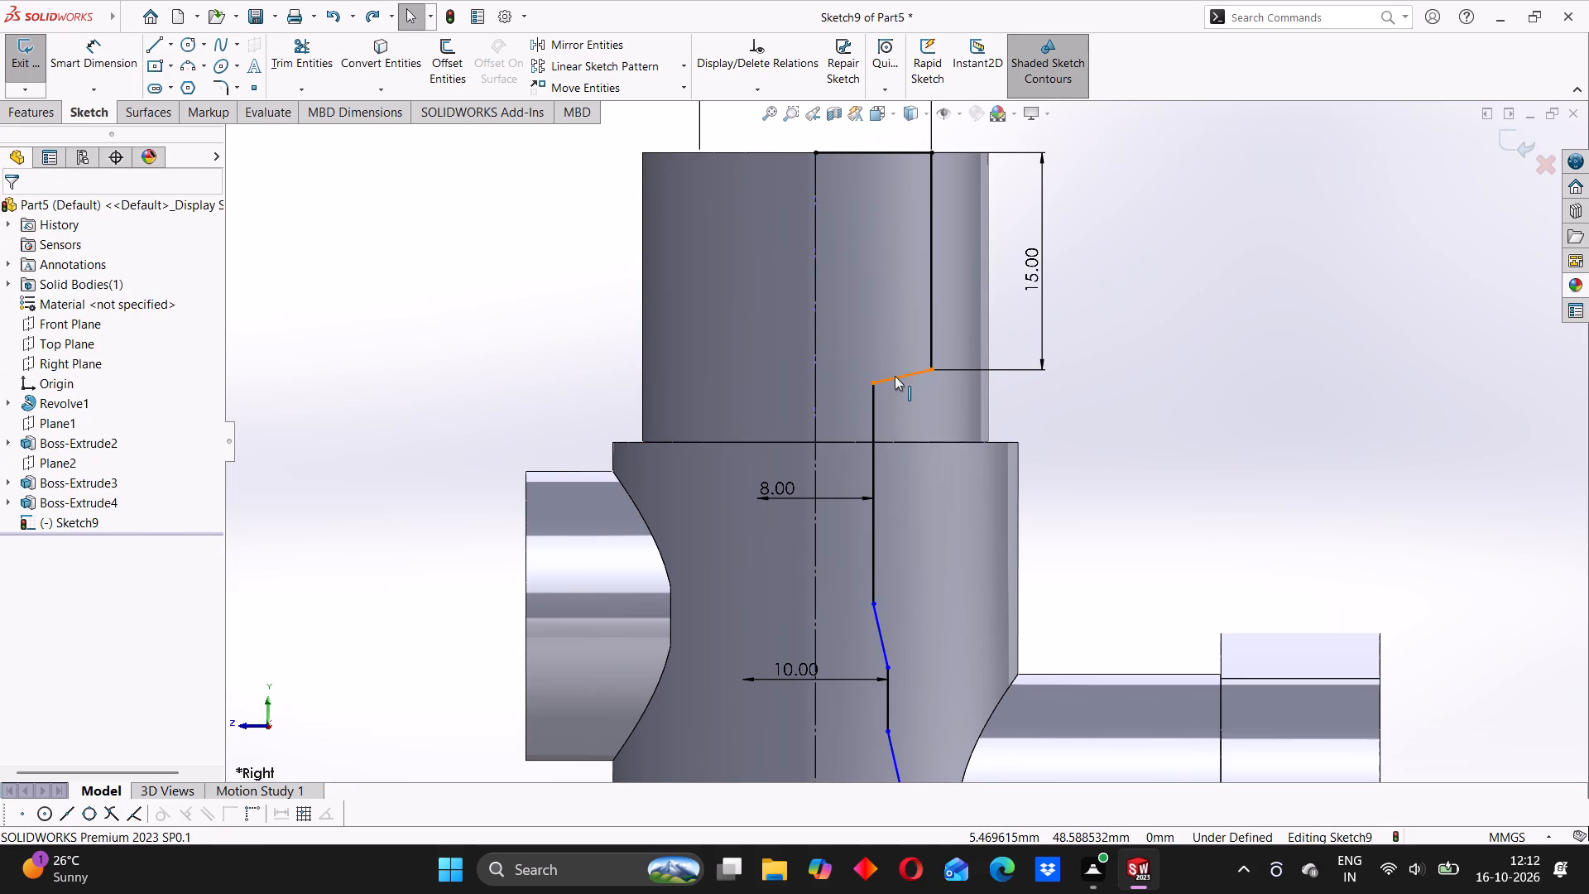
# Dimension the upper slanted line's angle from the outward horizontal at its lower endpoint as 60°.
pyautogui.click(895, 376)
pyautogui.click(875, 383)
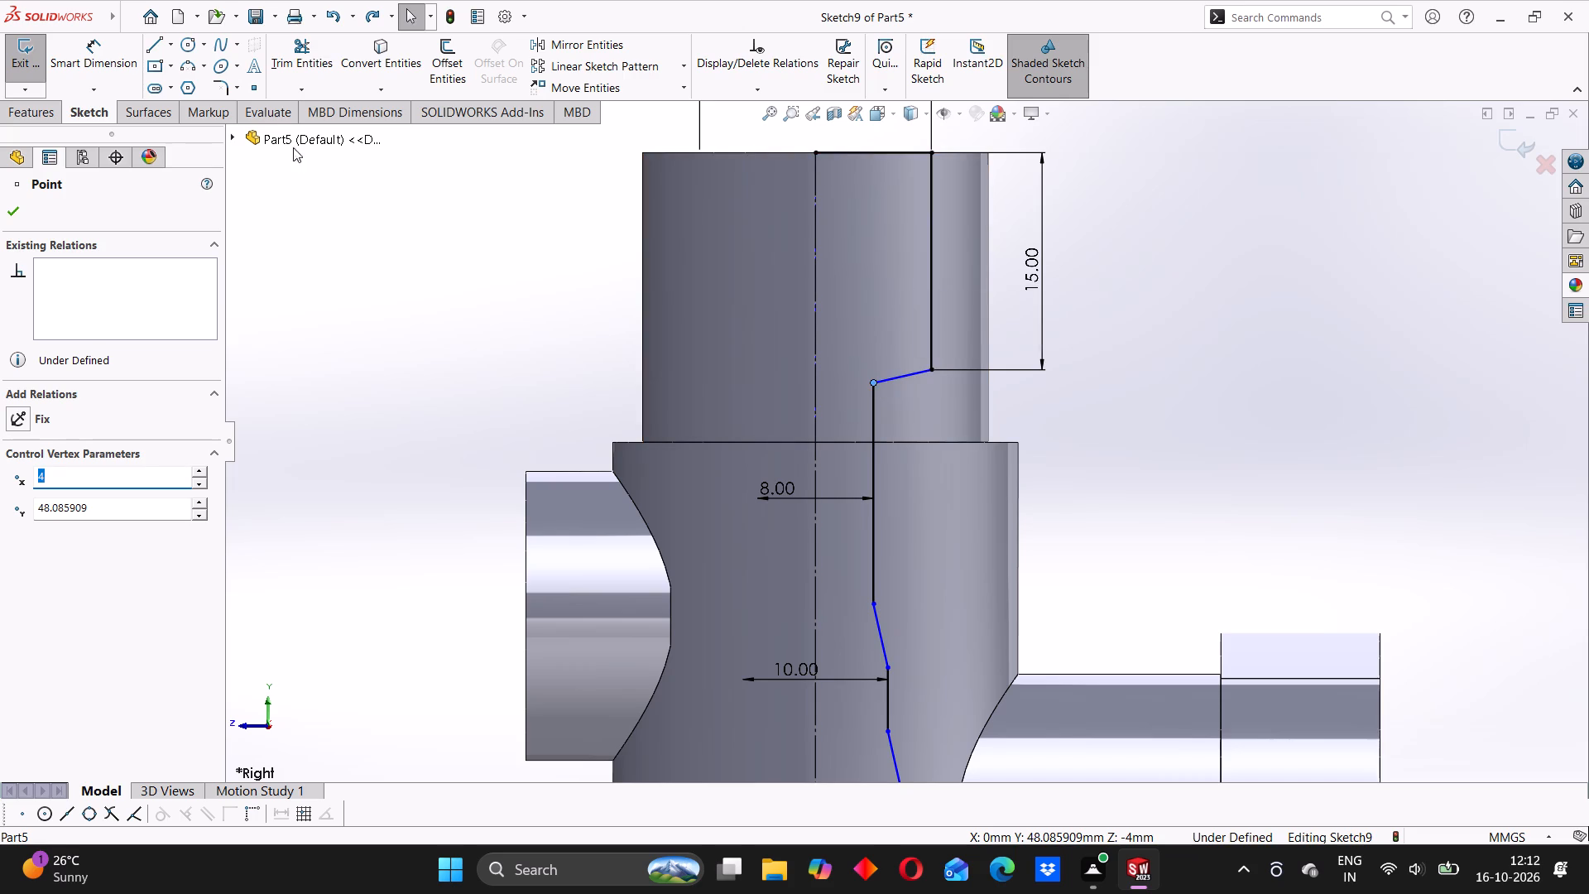
pyautogui.click(95, 60)
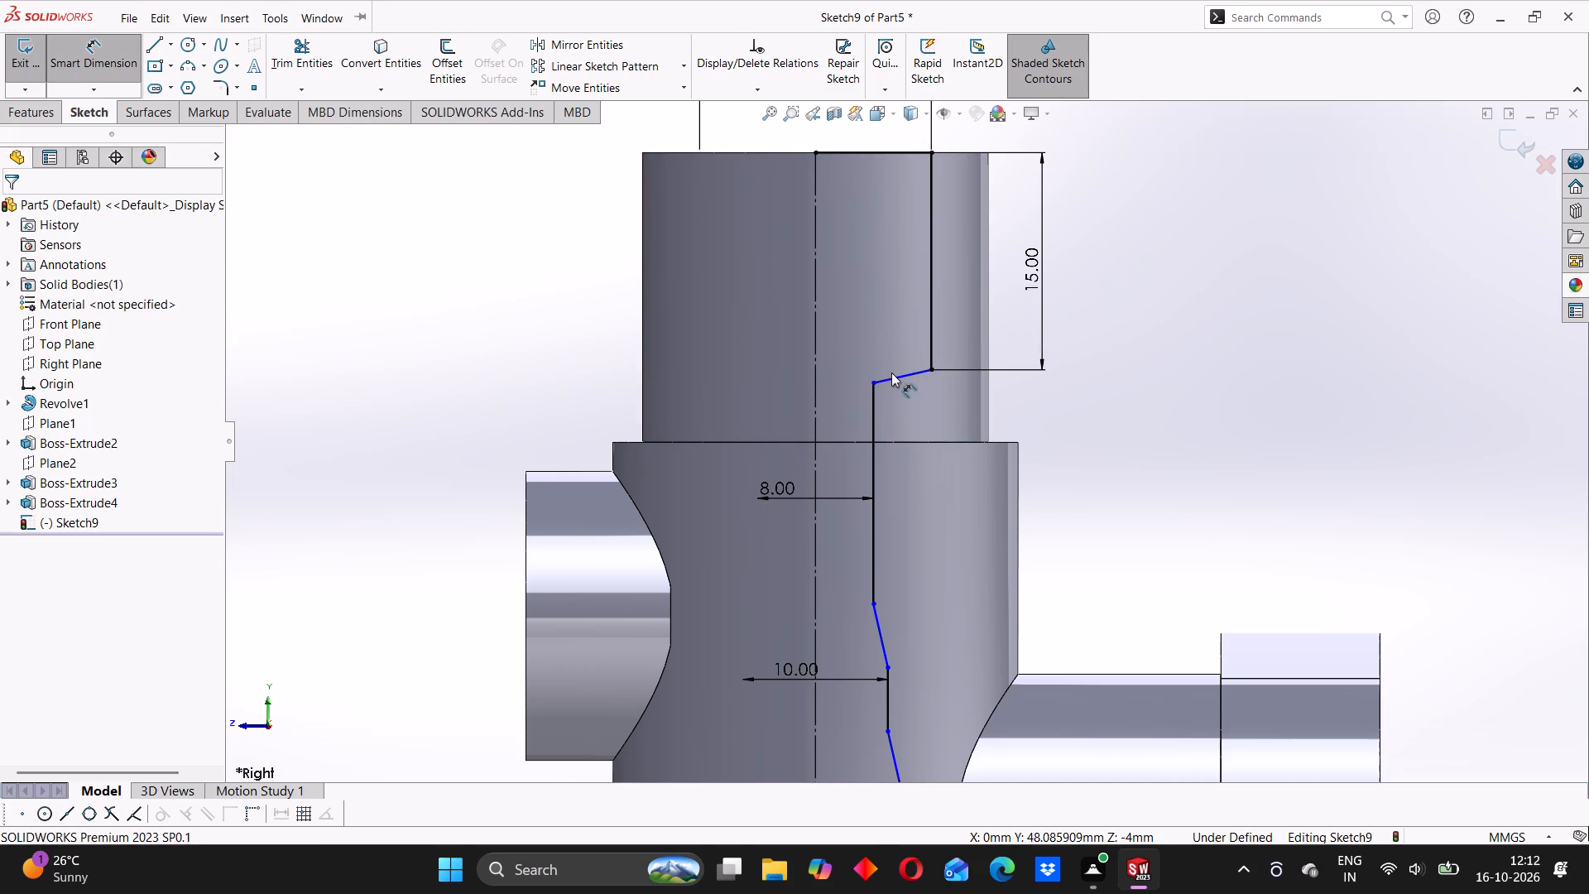
pyautogui.click(893, 375)
pyautogui.click(876, 381)
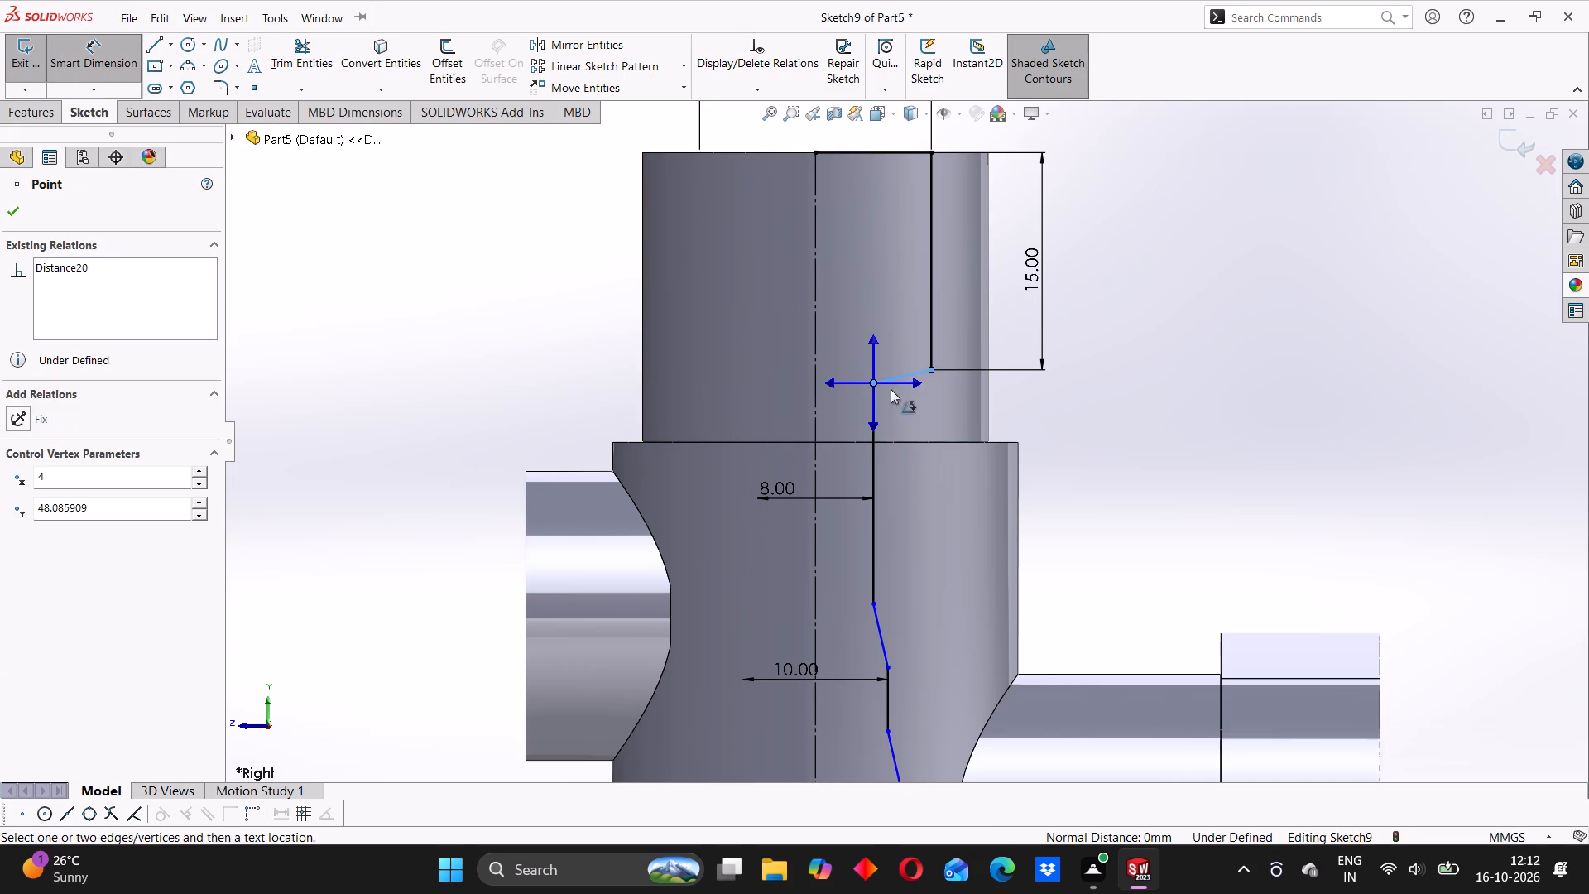
pyautogui.click(914, 382)
pyautogui.click(915, 377)
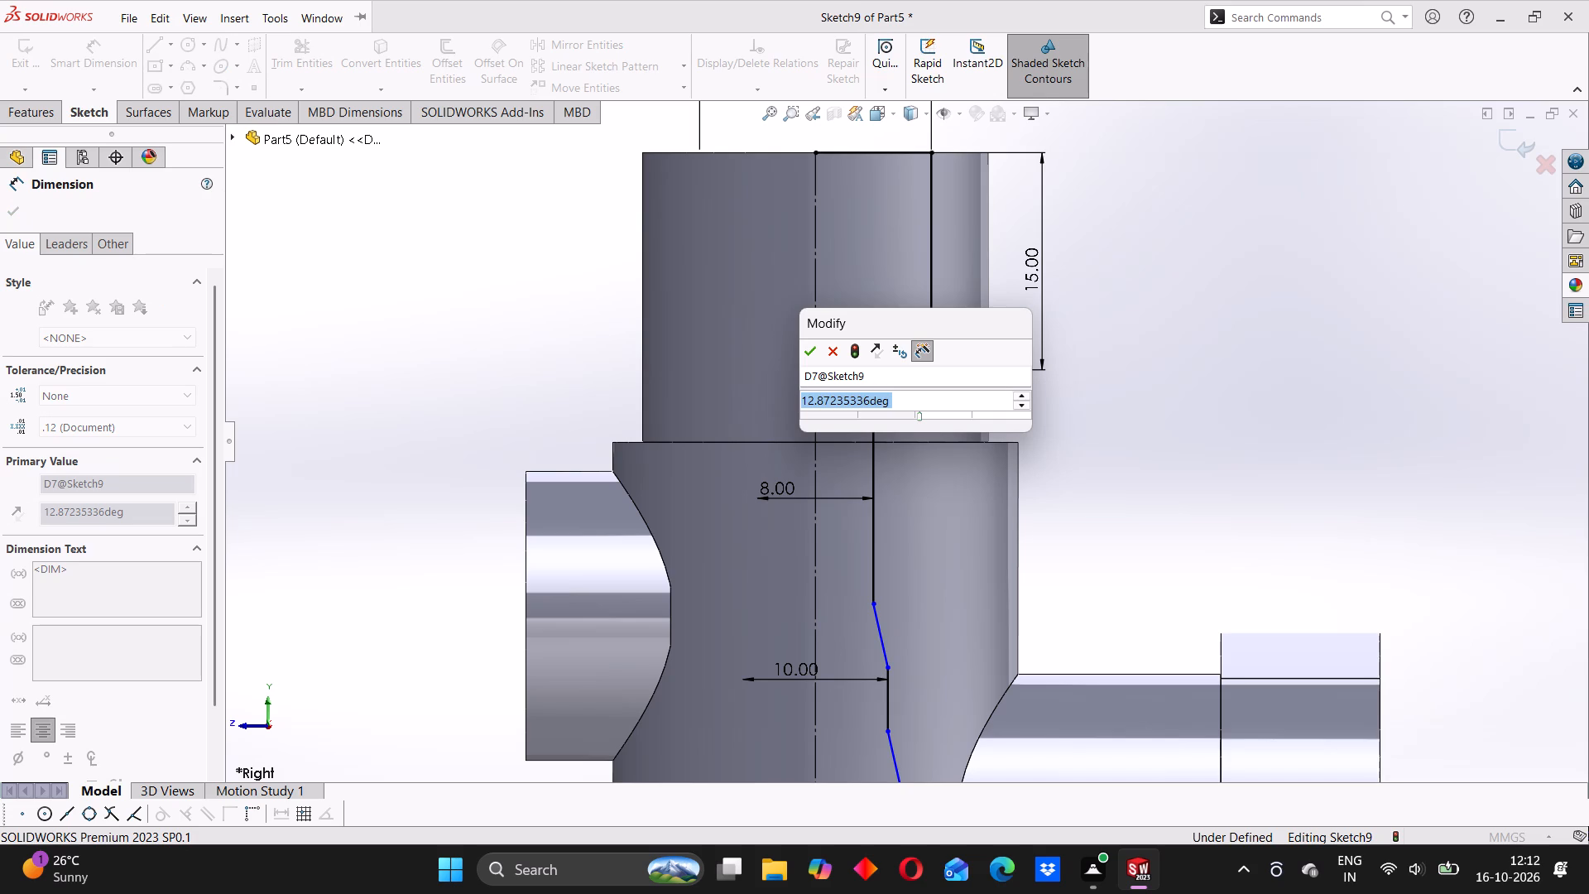
pyautogui.write('60')
pyautogui.press('Return')
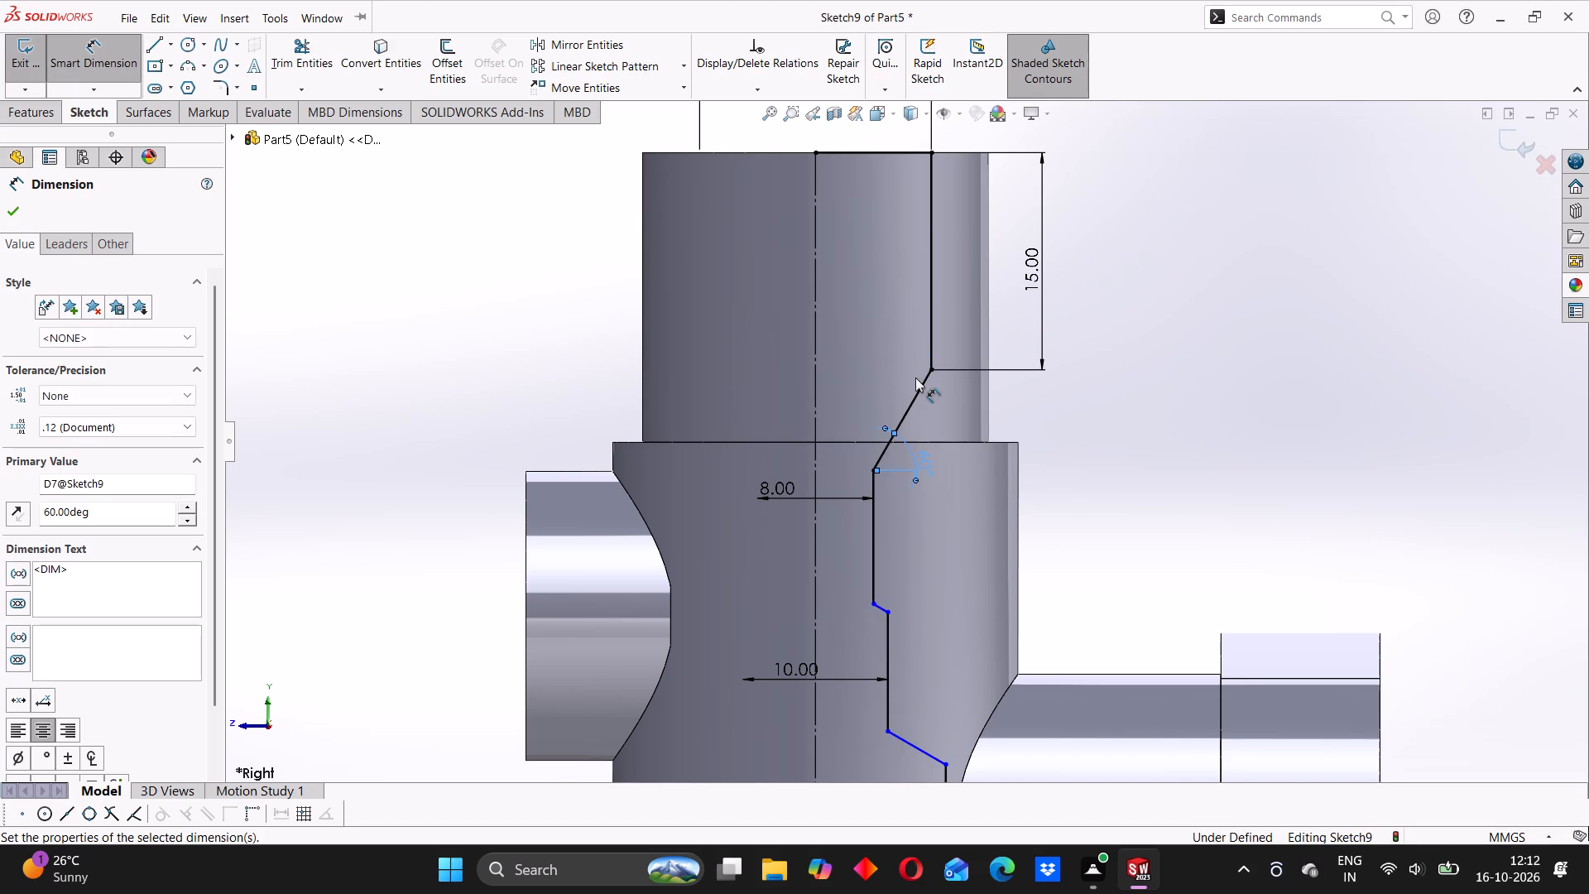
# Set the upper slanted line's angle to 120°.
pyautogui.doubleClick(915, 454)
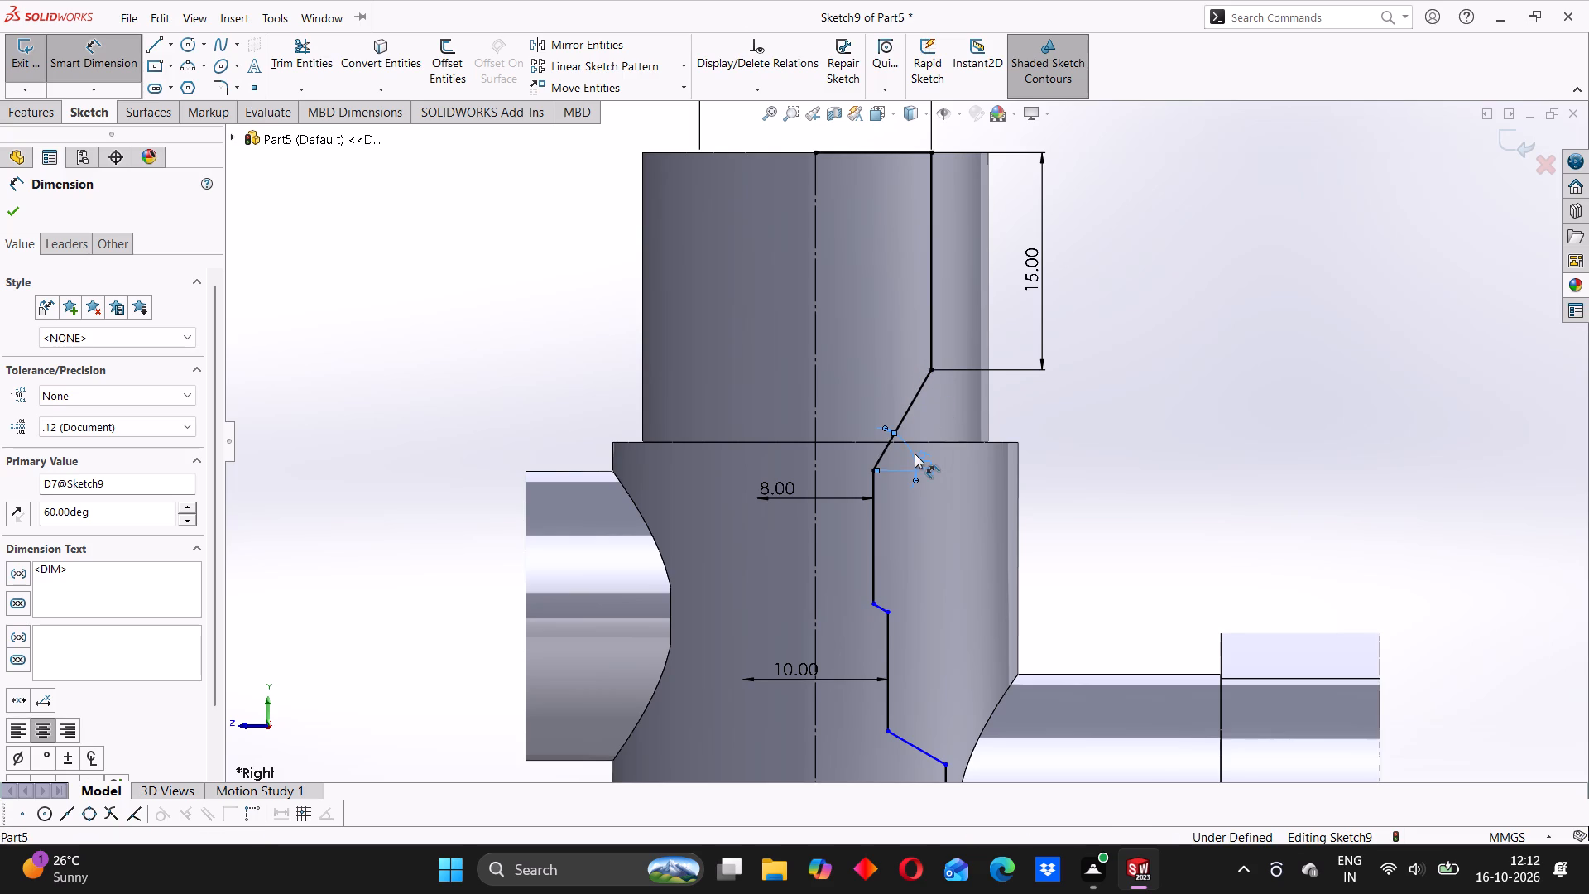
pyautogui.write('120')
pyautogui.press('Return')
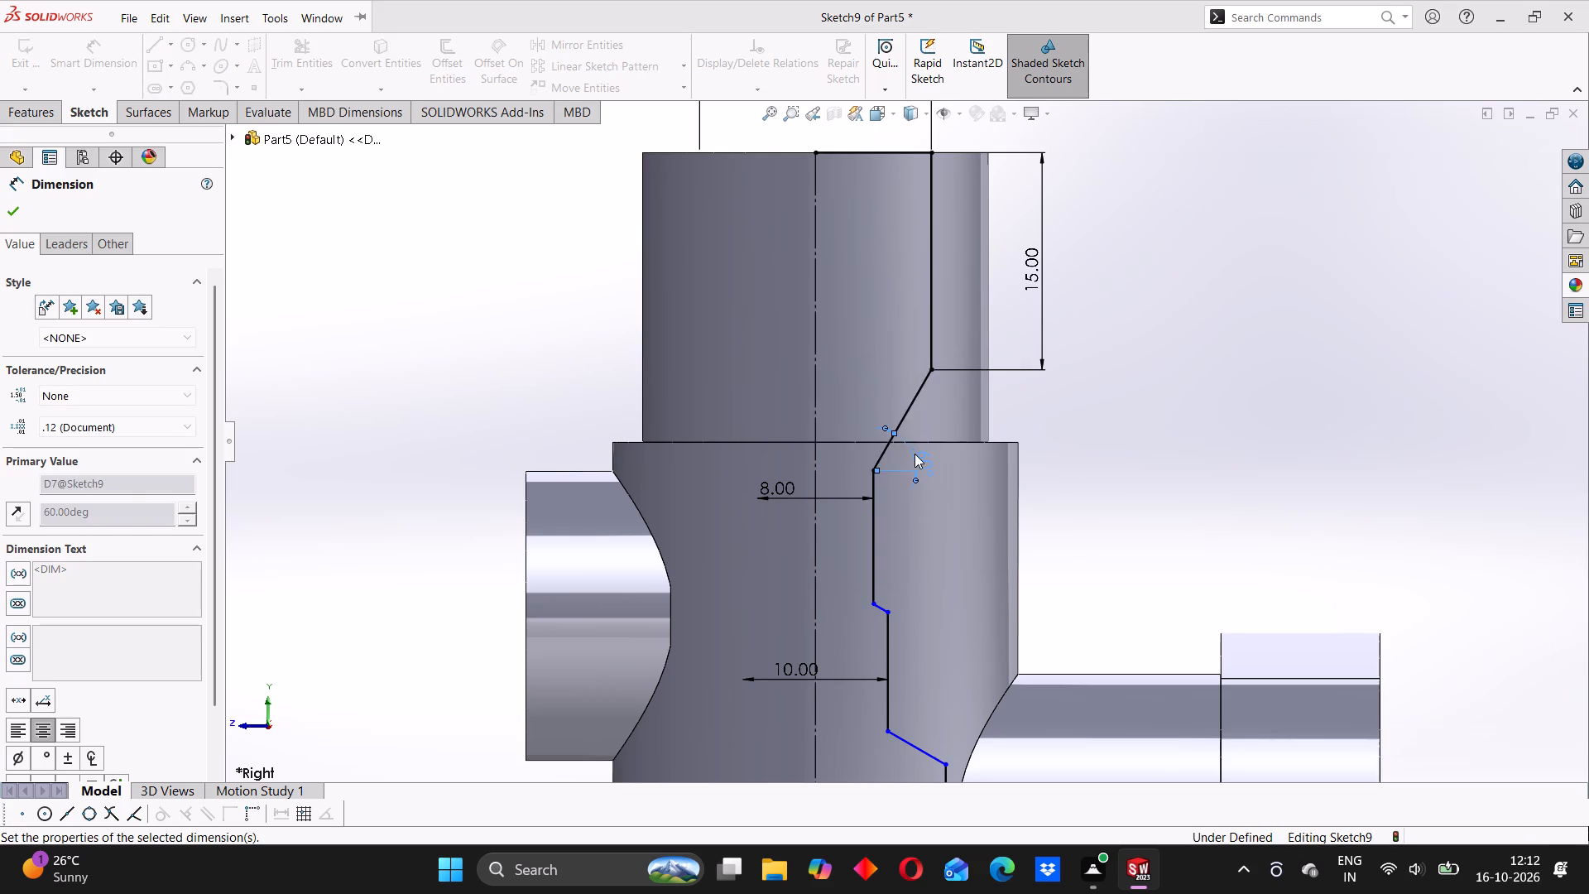
# Set the upper slanted line's angle to 30°.
pyautogui.doubleClick(911, 262)
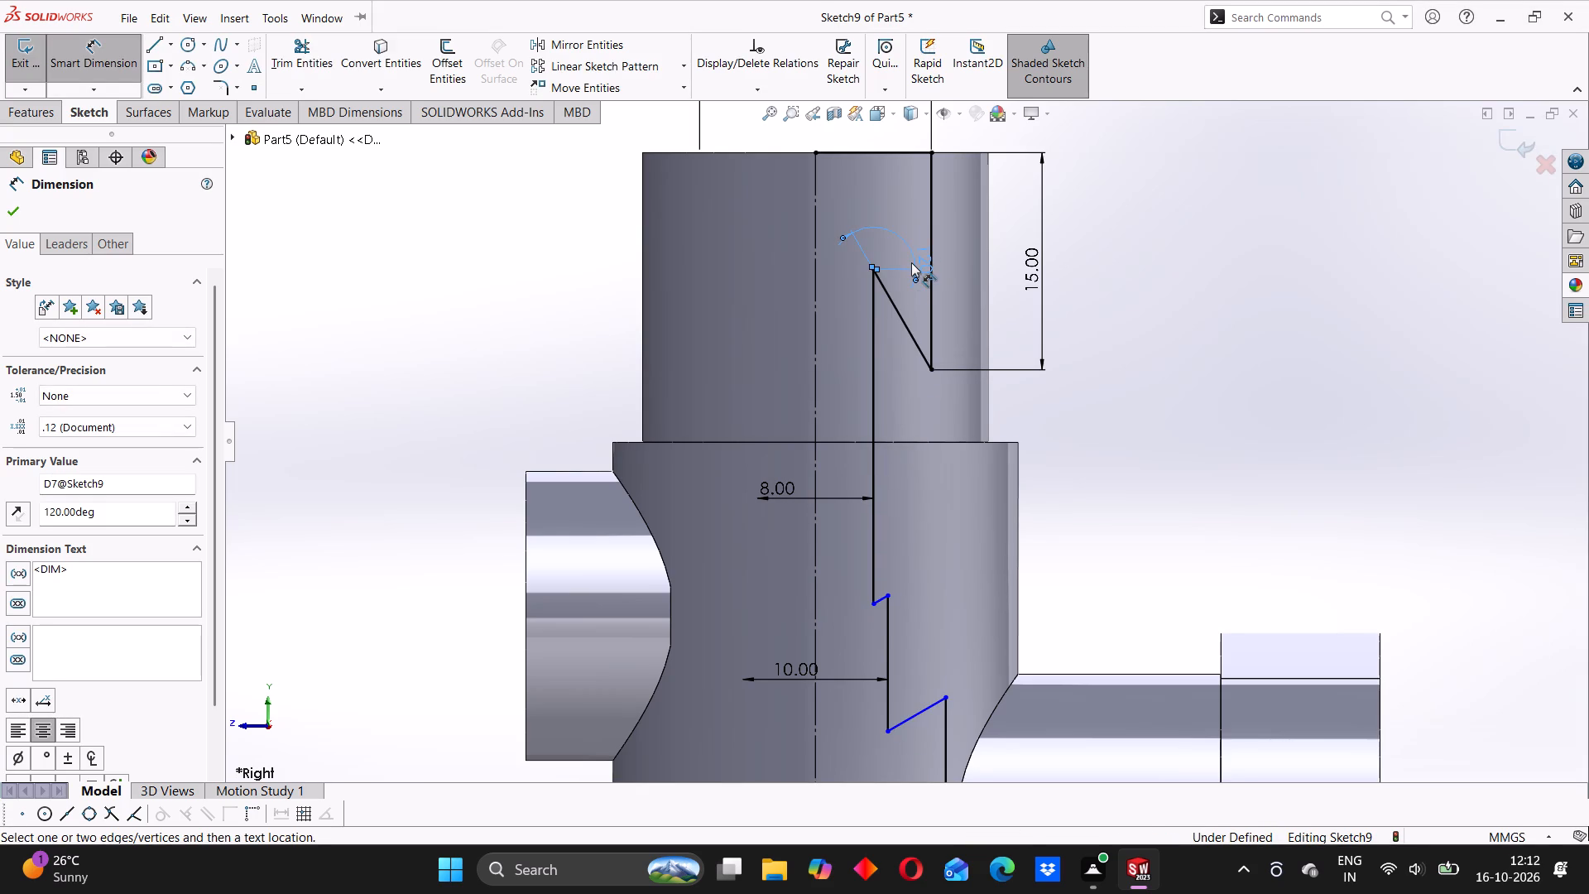
pyautogui.doubleClick(913, 266)
pyautogui.doubleClick(924, 263)
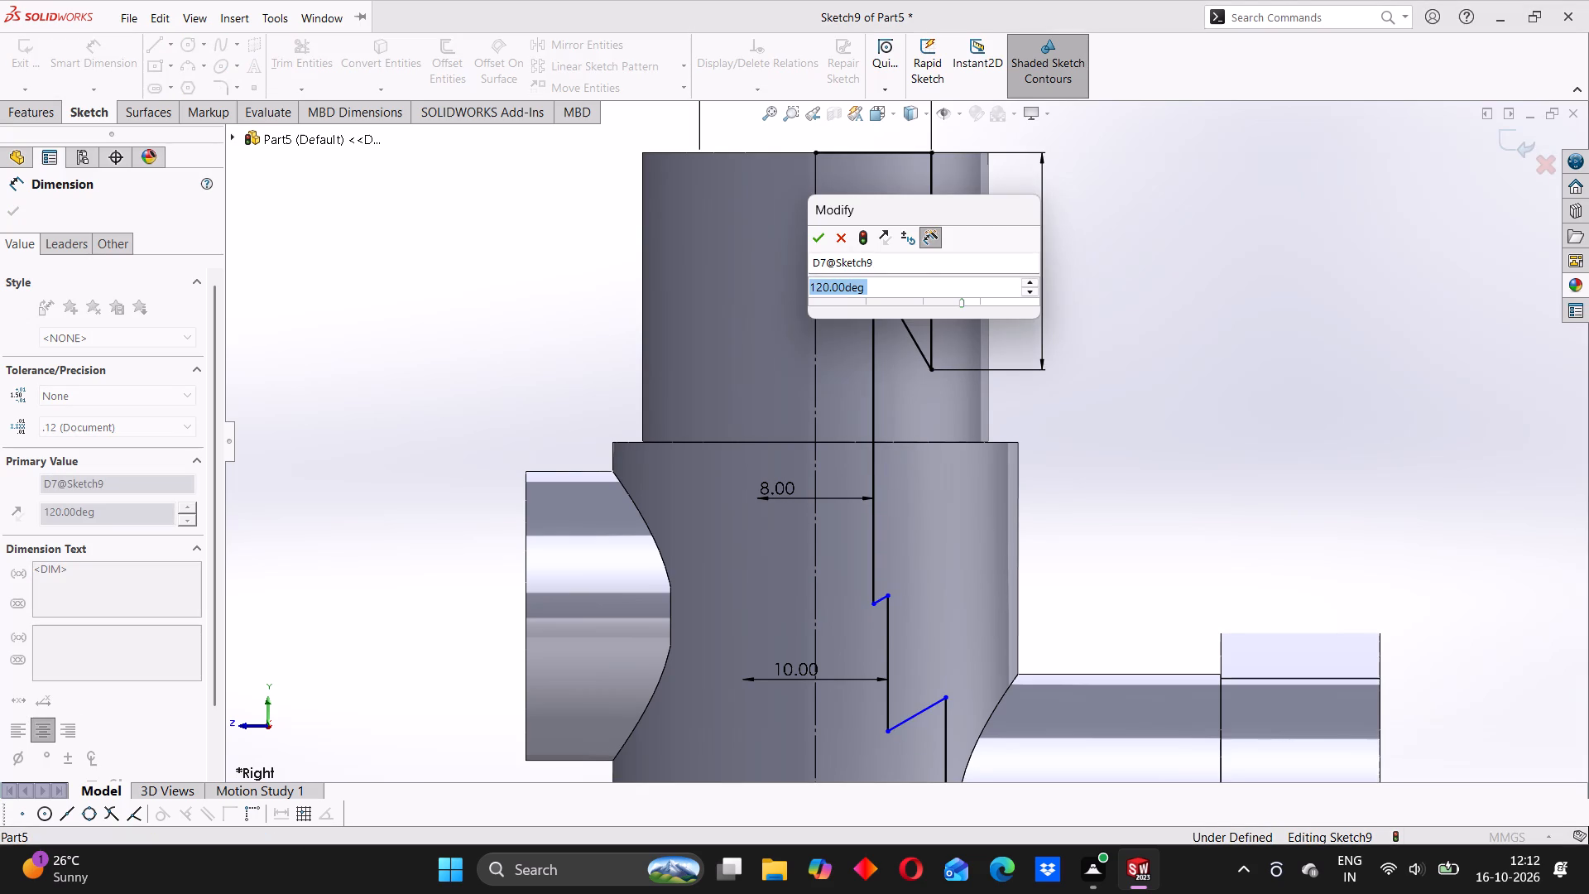
pyautogui.press('3')
pyautogui.press('0')
pyautogui.press('Return')
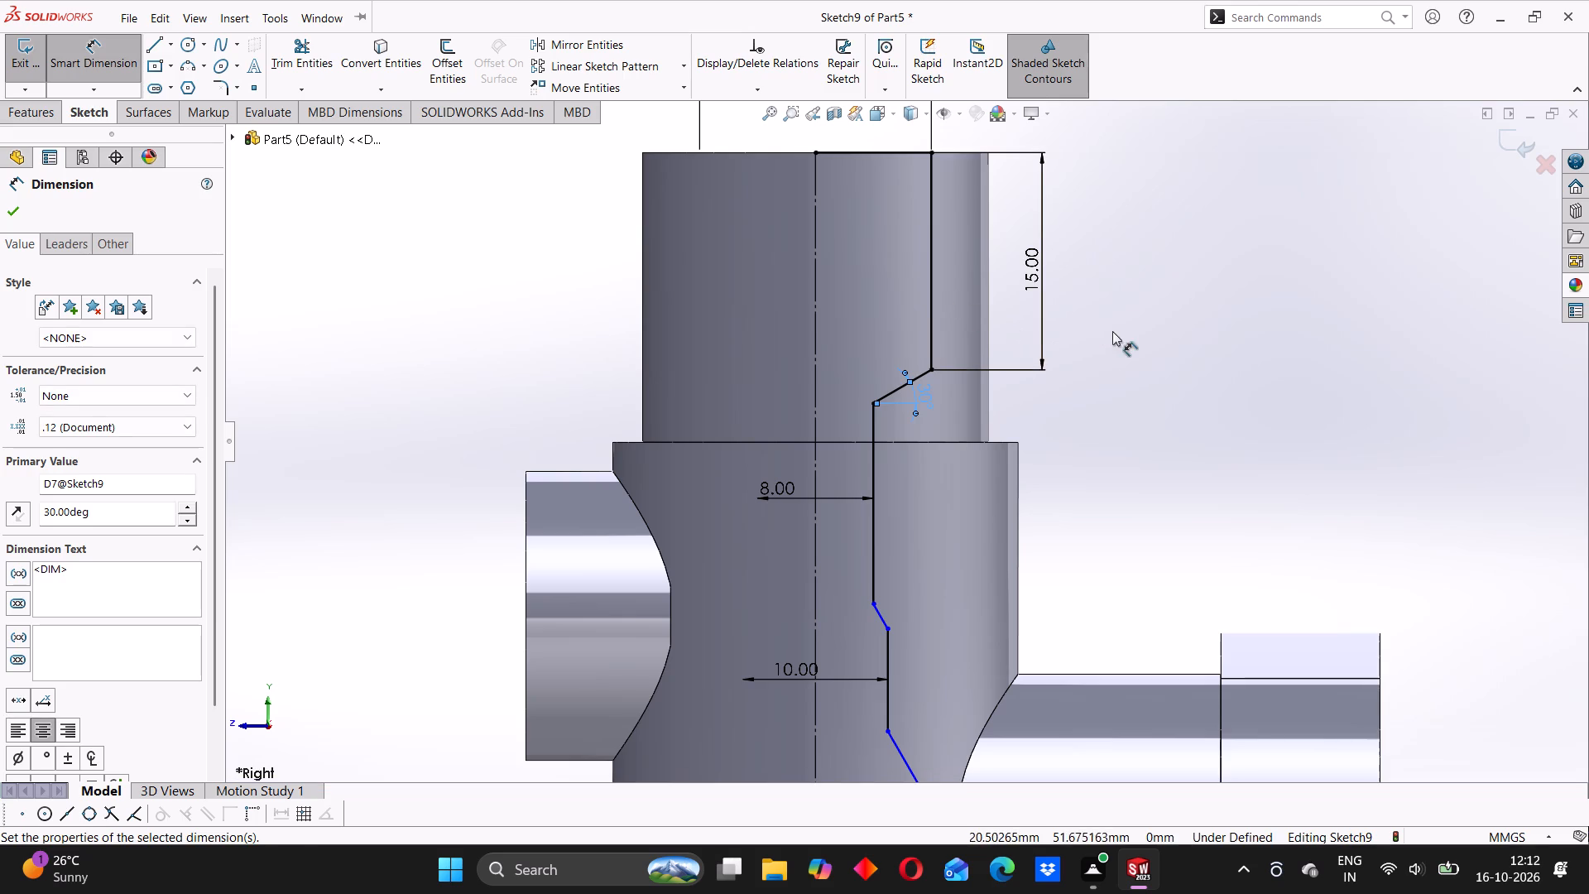
pyautogui.click(1114, 334)
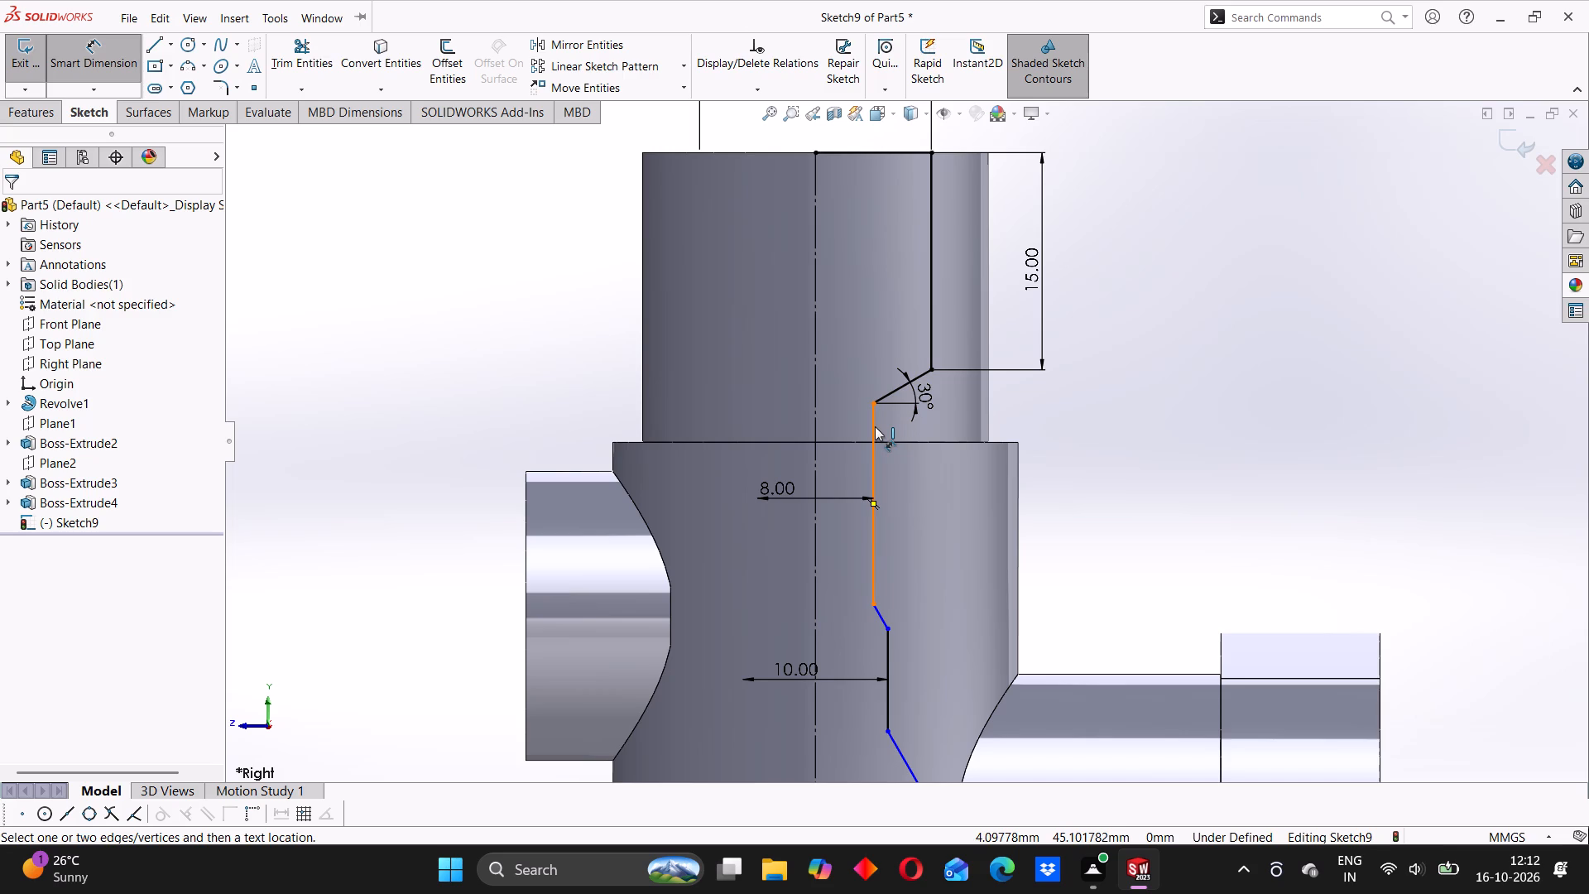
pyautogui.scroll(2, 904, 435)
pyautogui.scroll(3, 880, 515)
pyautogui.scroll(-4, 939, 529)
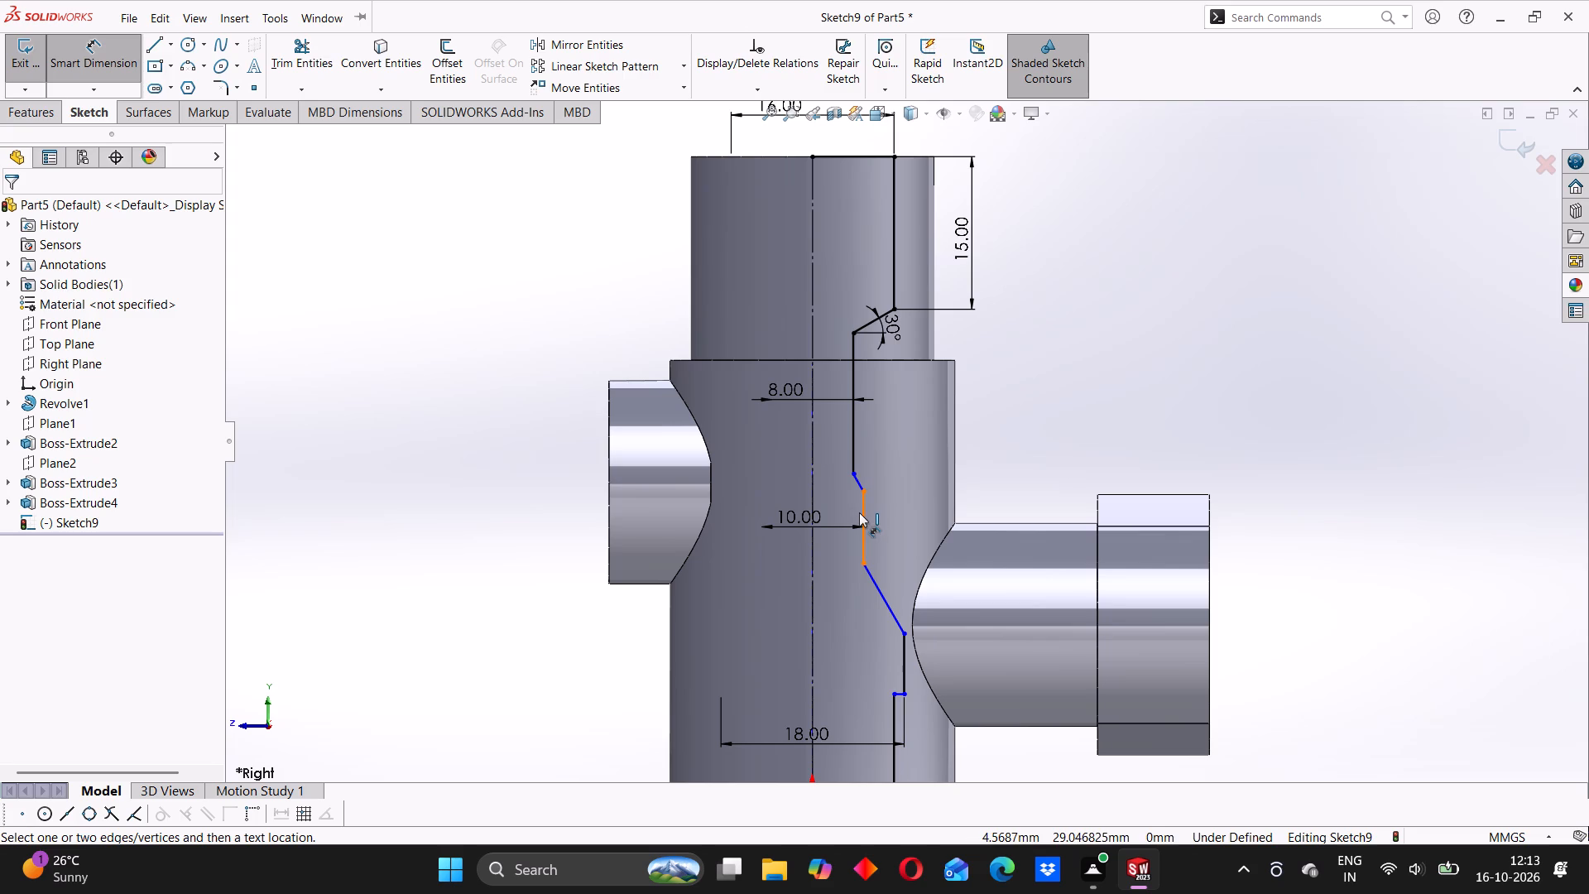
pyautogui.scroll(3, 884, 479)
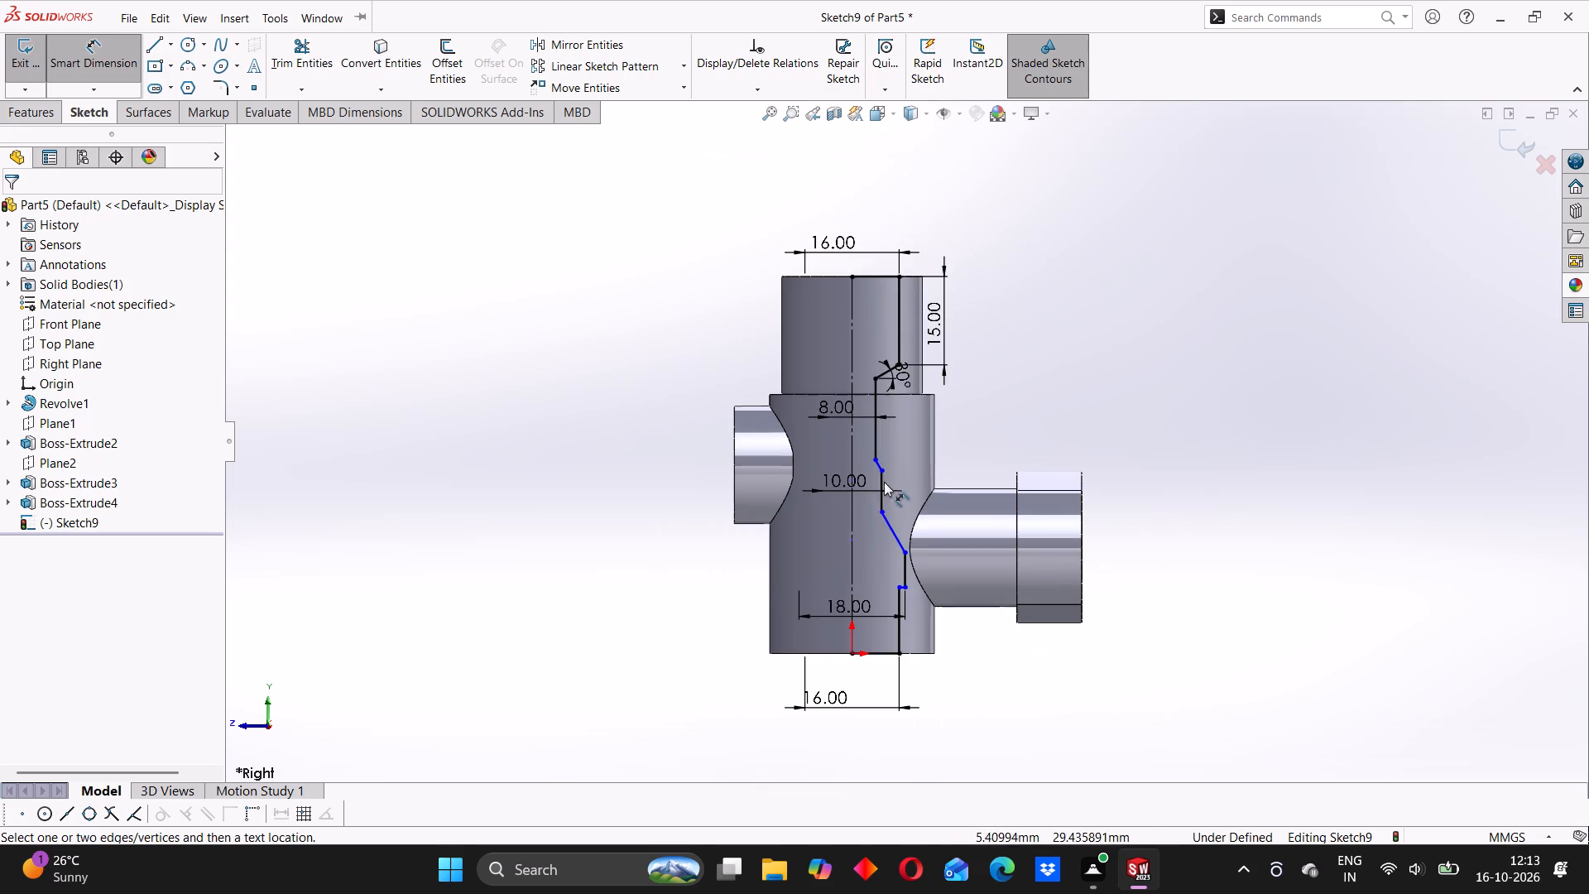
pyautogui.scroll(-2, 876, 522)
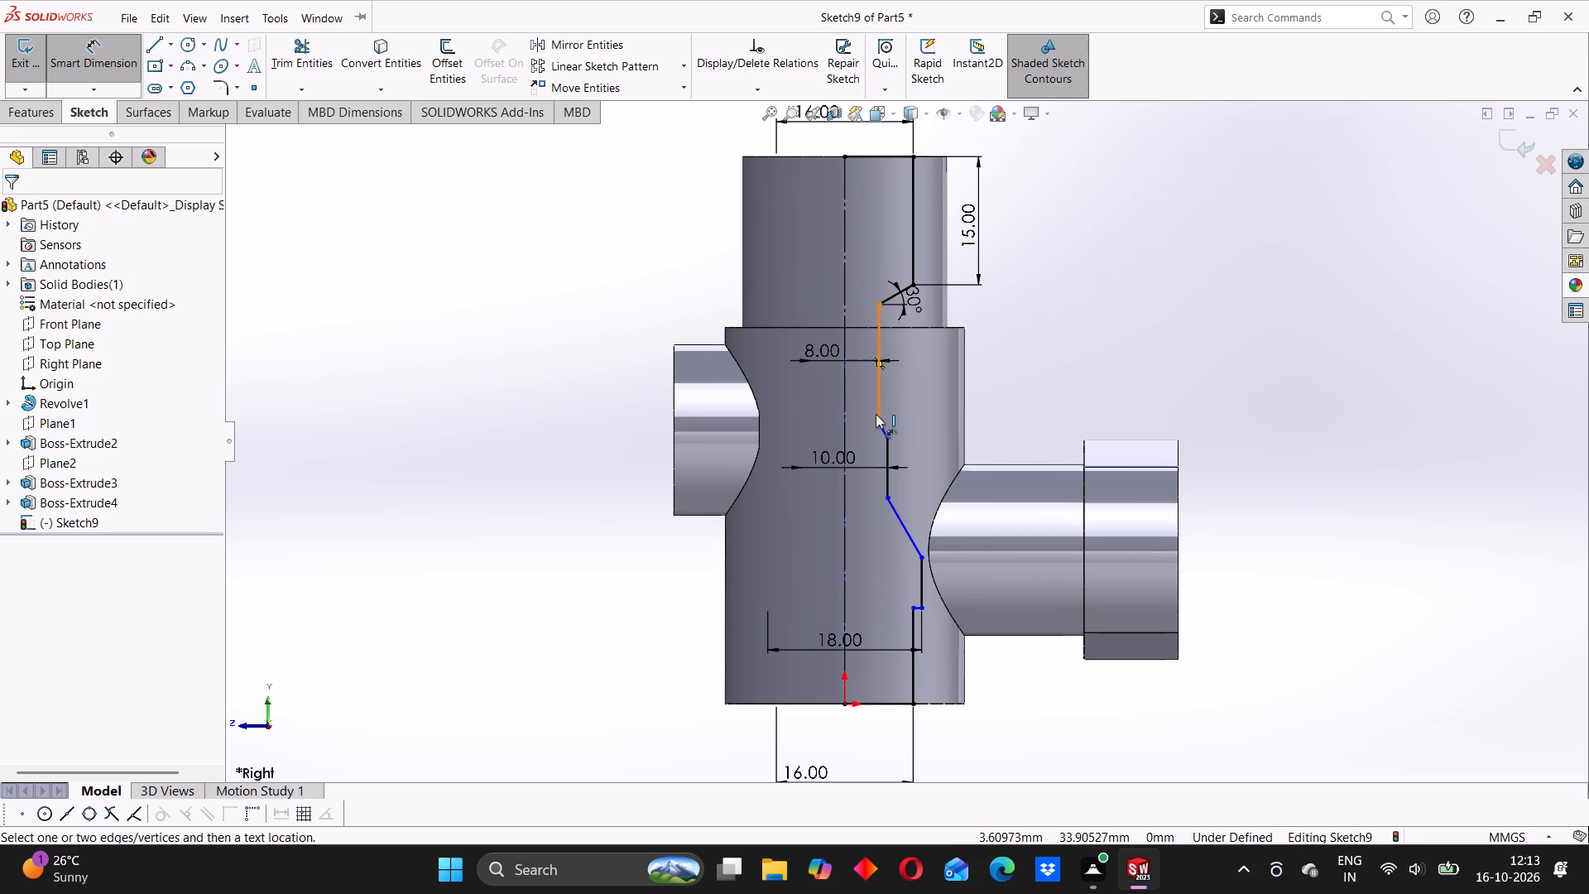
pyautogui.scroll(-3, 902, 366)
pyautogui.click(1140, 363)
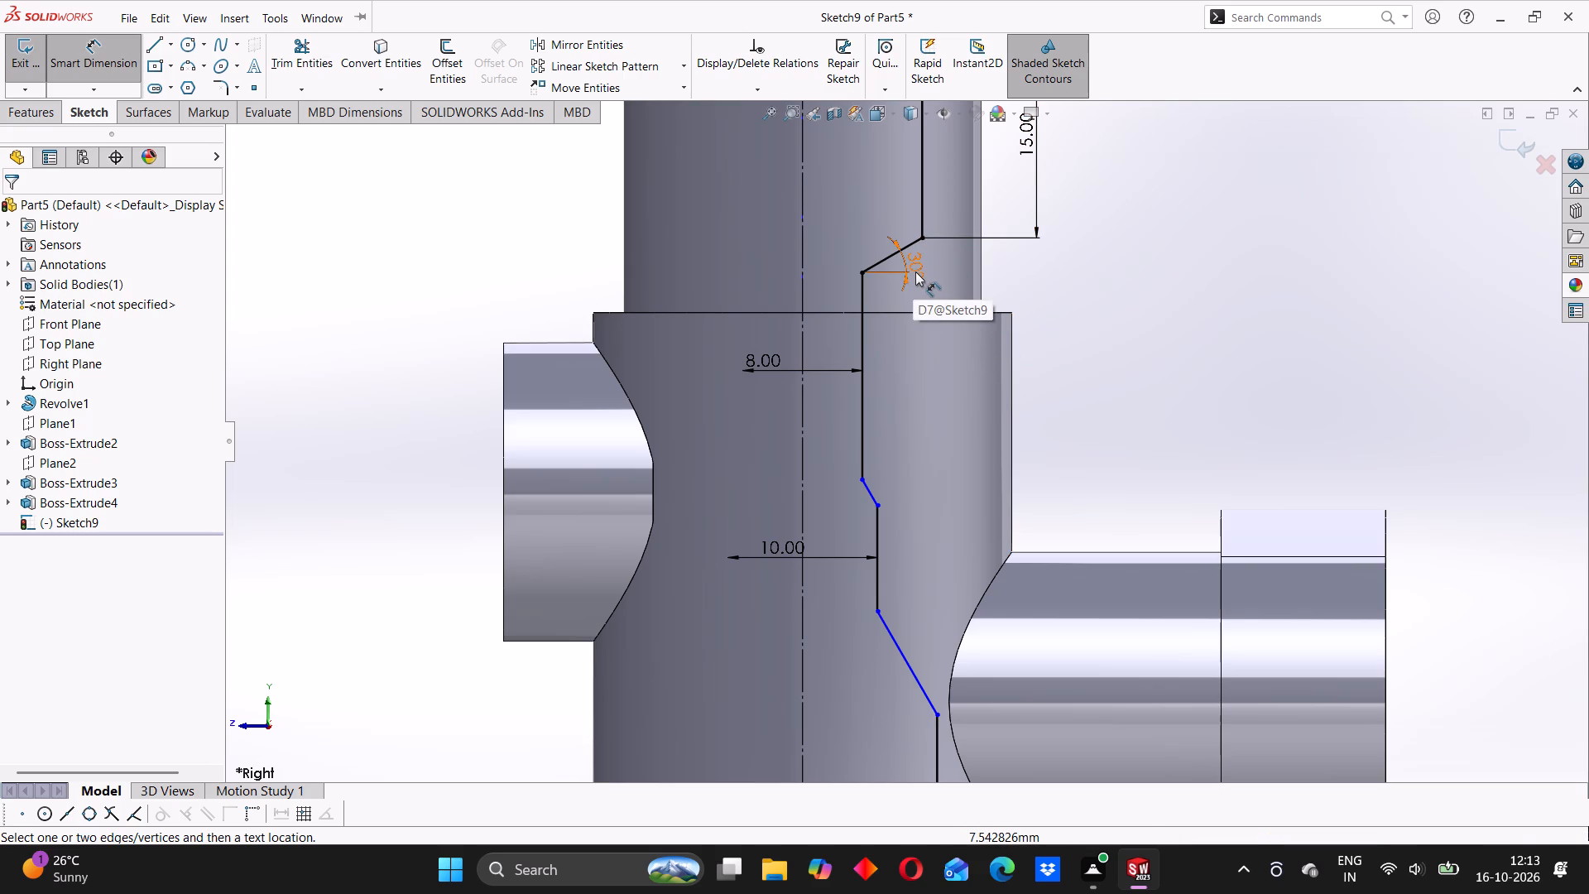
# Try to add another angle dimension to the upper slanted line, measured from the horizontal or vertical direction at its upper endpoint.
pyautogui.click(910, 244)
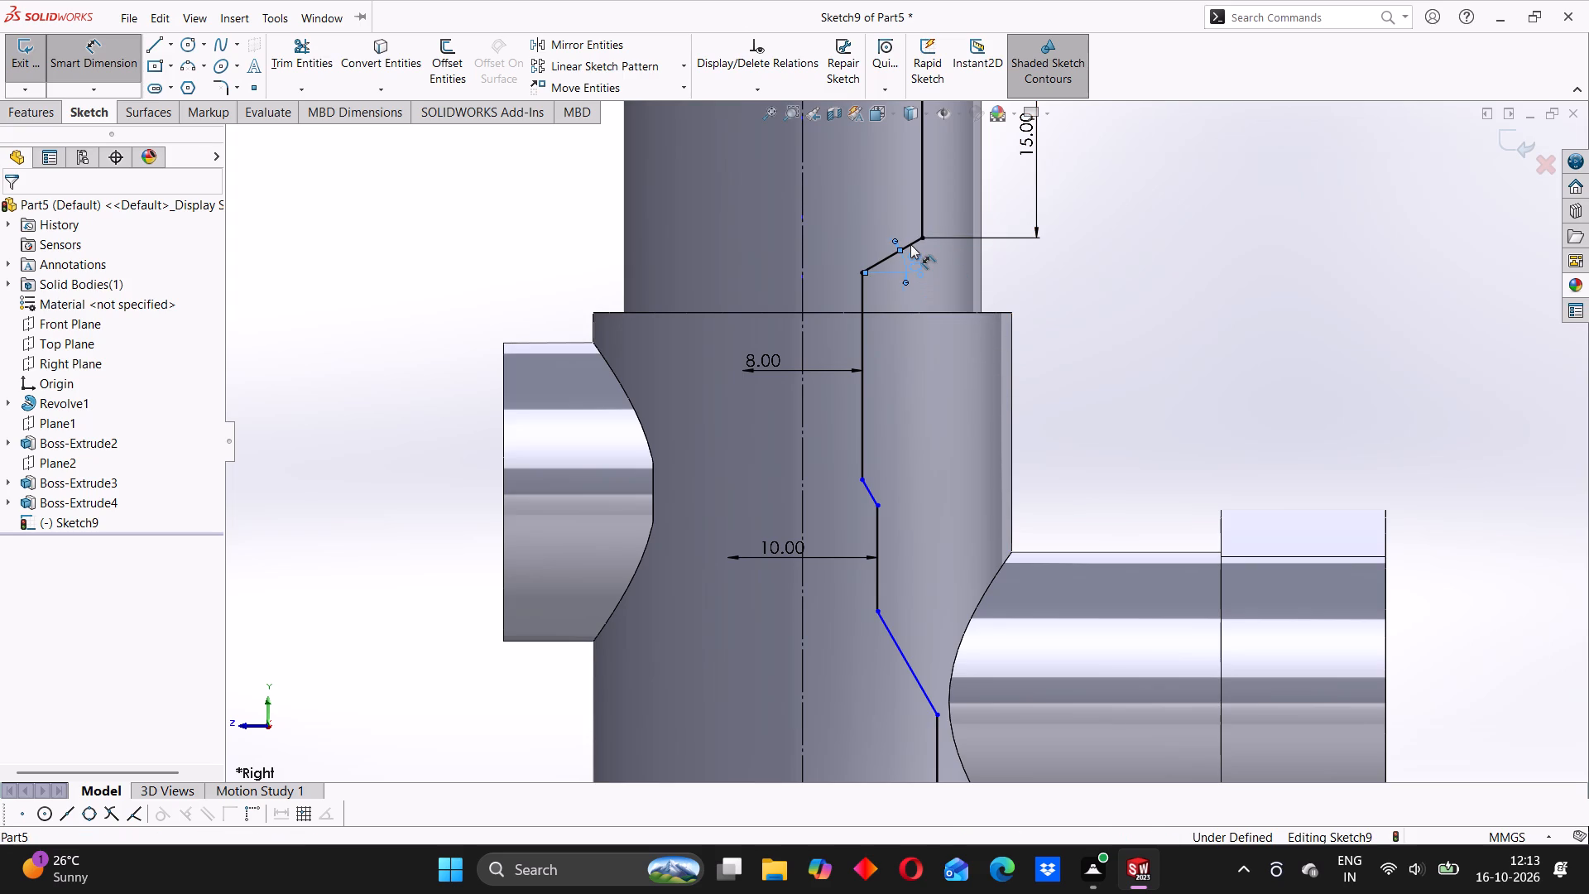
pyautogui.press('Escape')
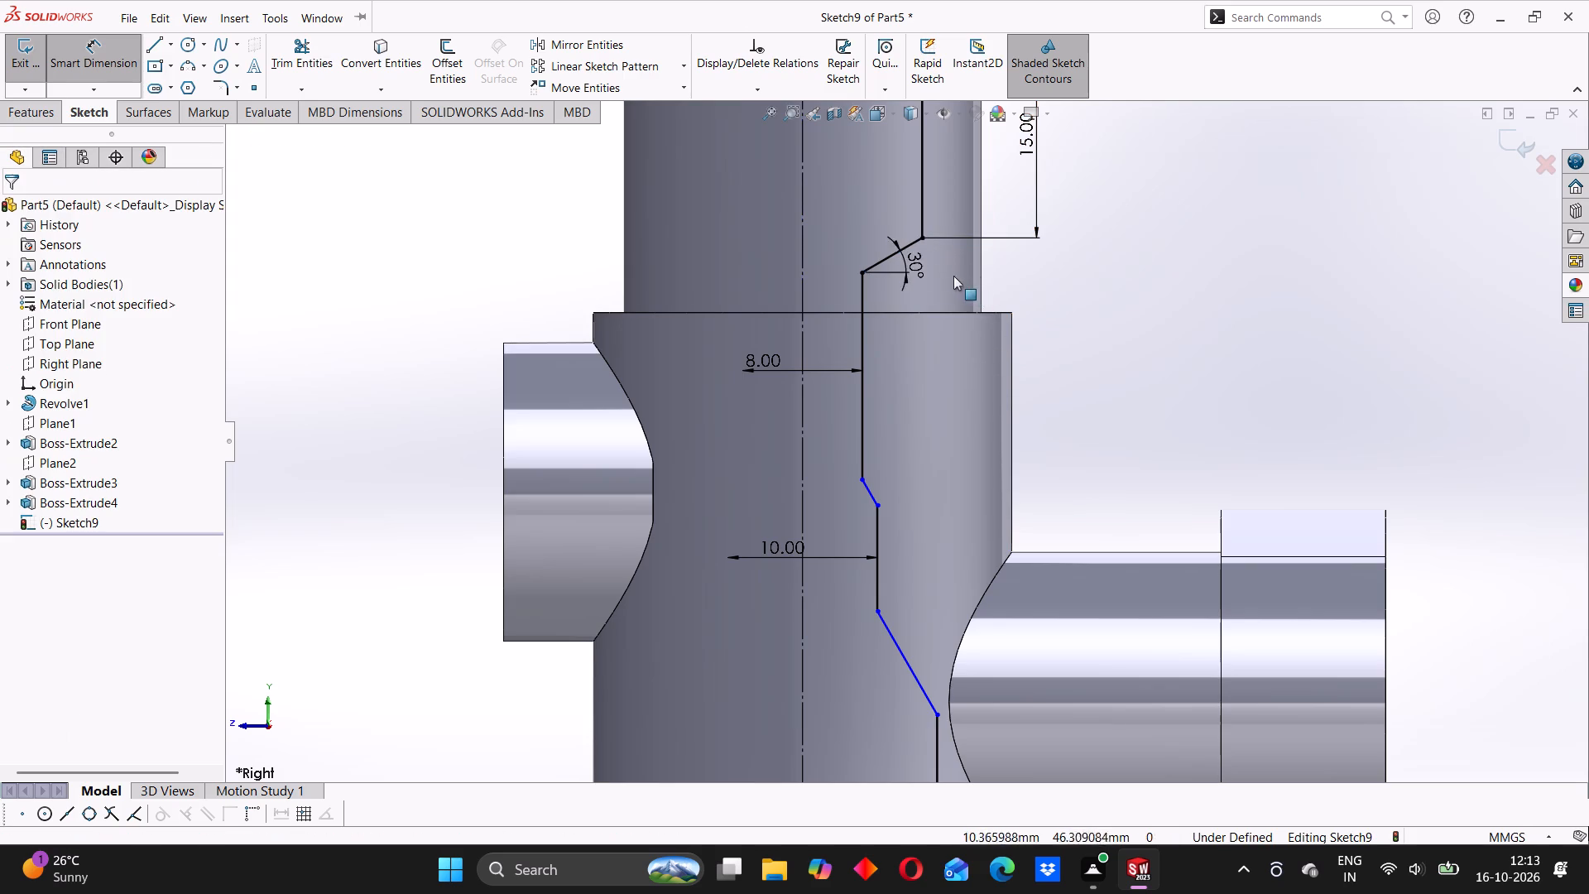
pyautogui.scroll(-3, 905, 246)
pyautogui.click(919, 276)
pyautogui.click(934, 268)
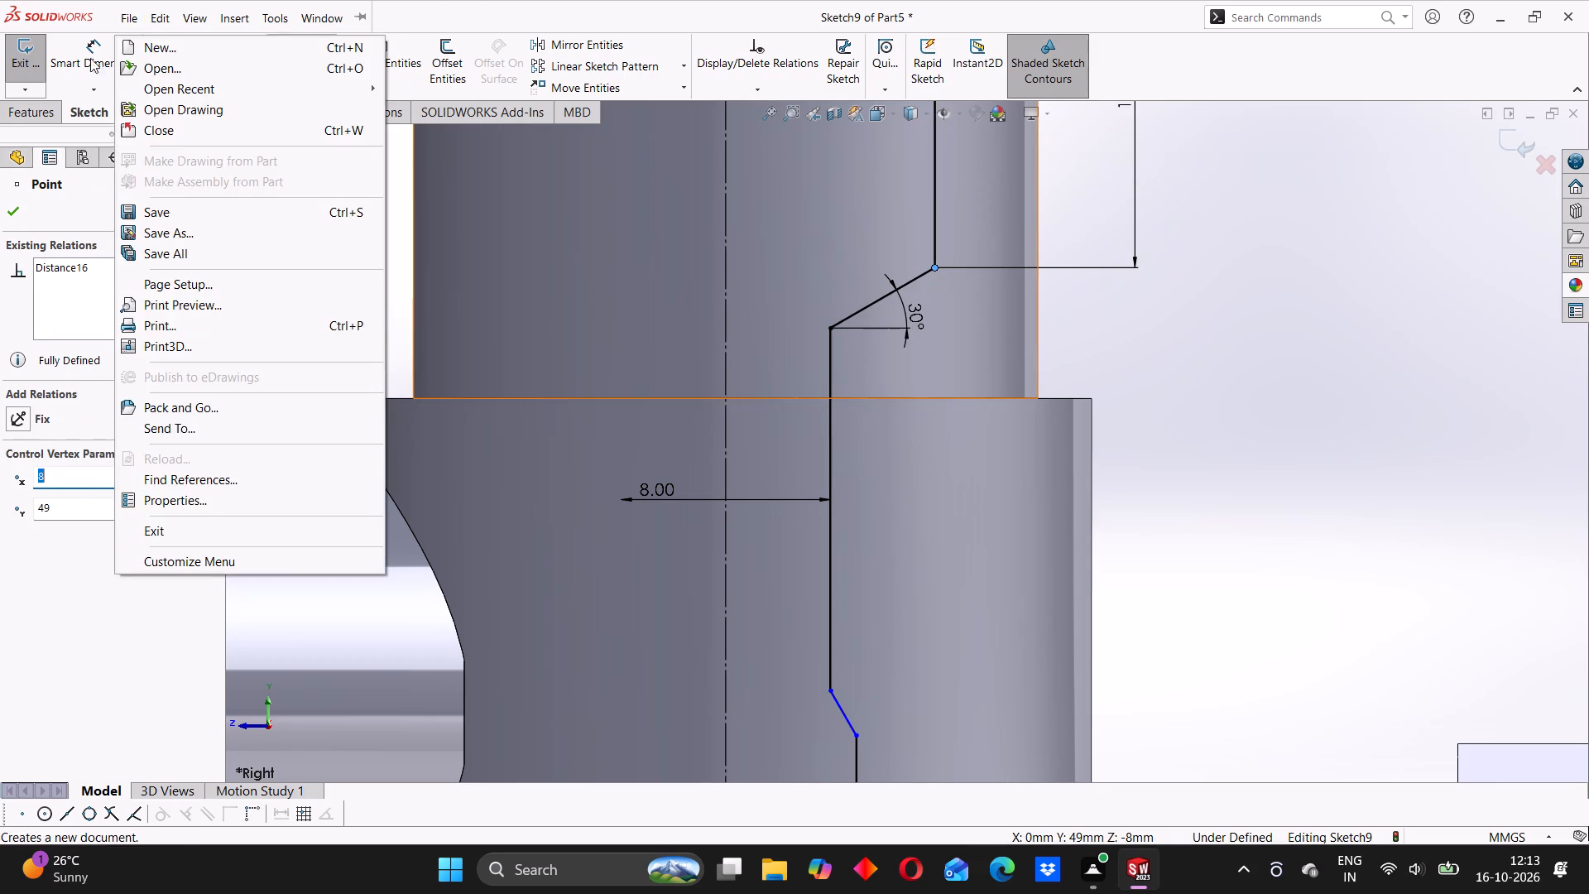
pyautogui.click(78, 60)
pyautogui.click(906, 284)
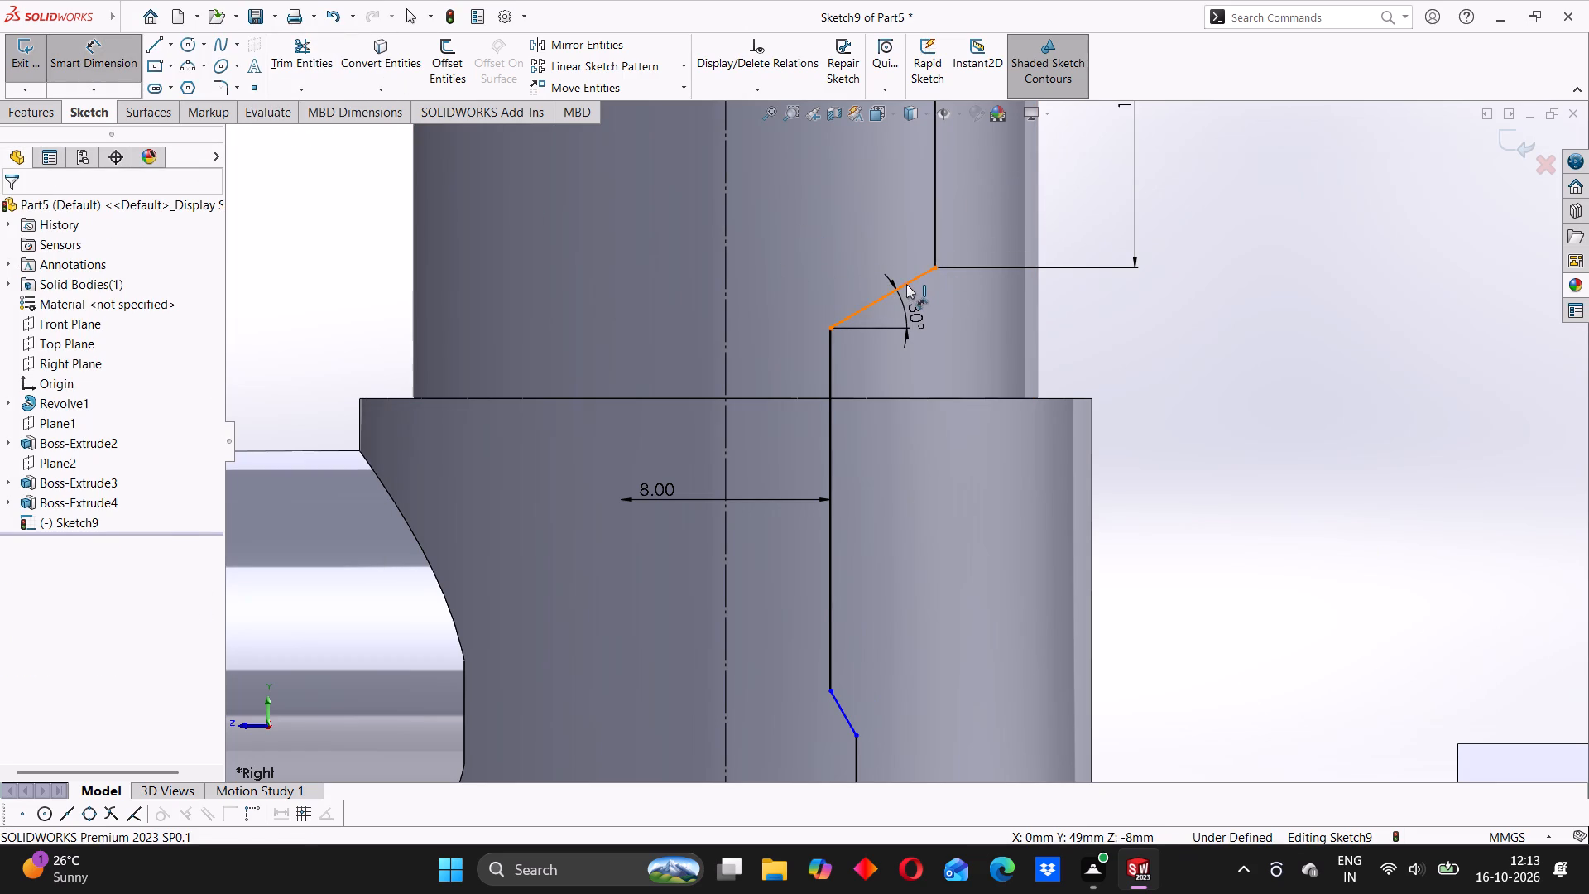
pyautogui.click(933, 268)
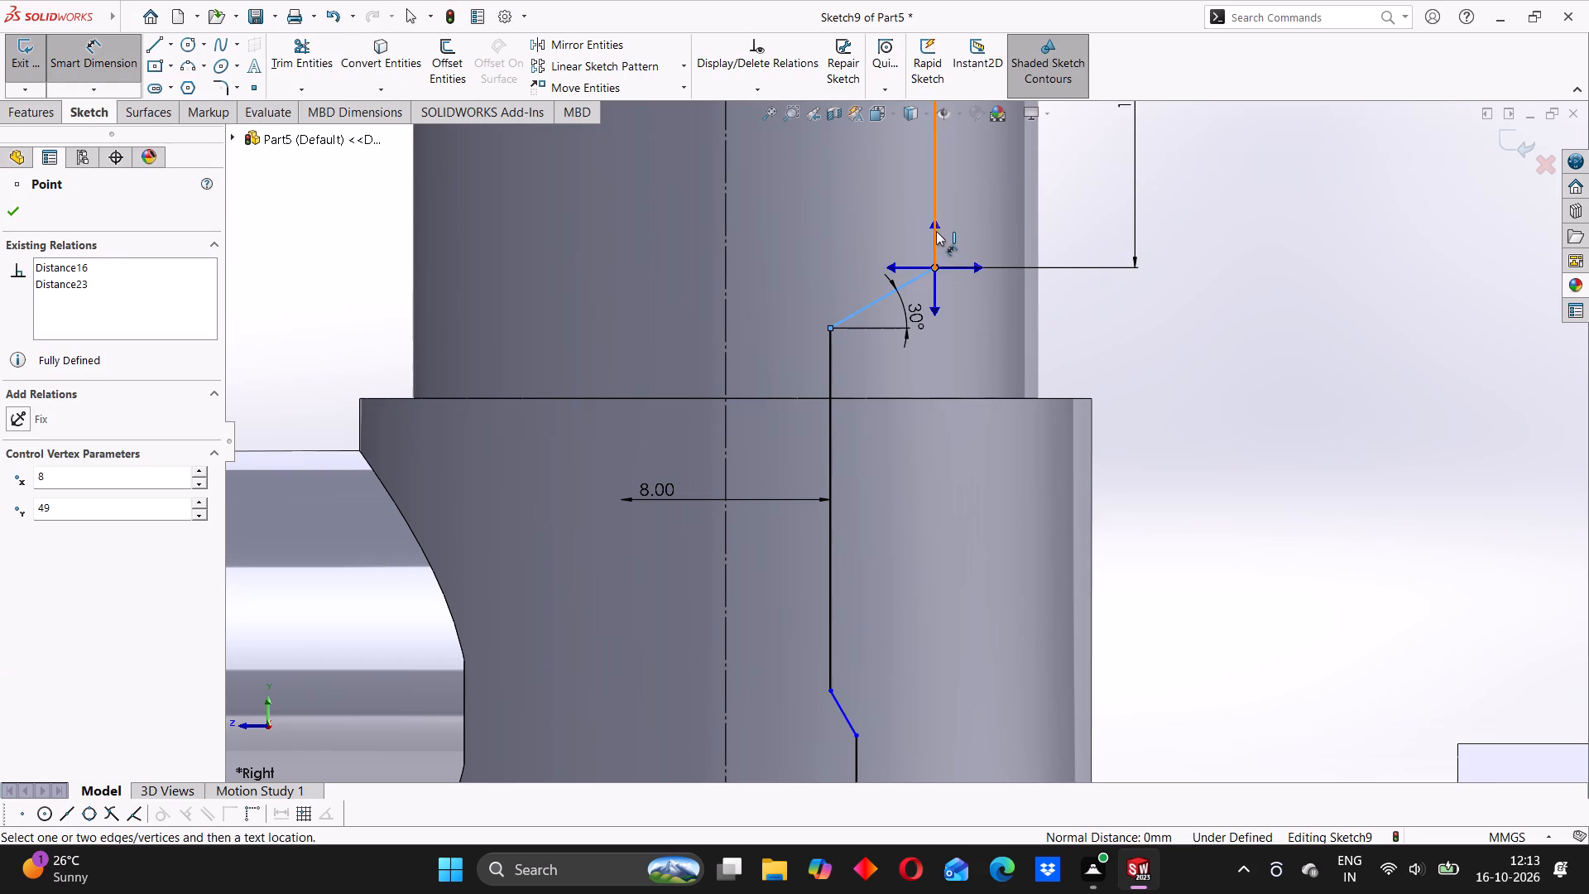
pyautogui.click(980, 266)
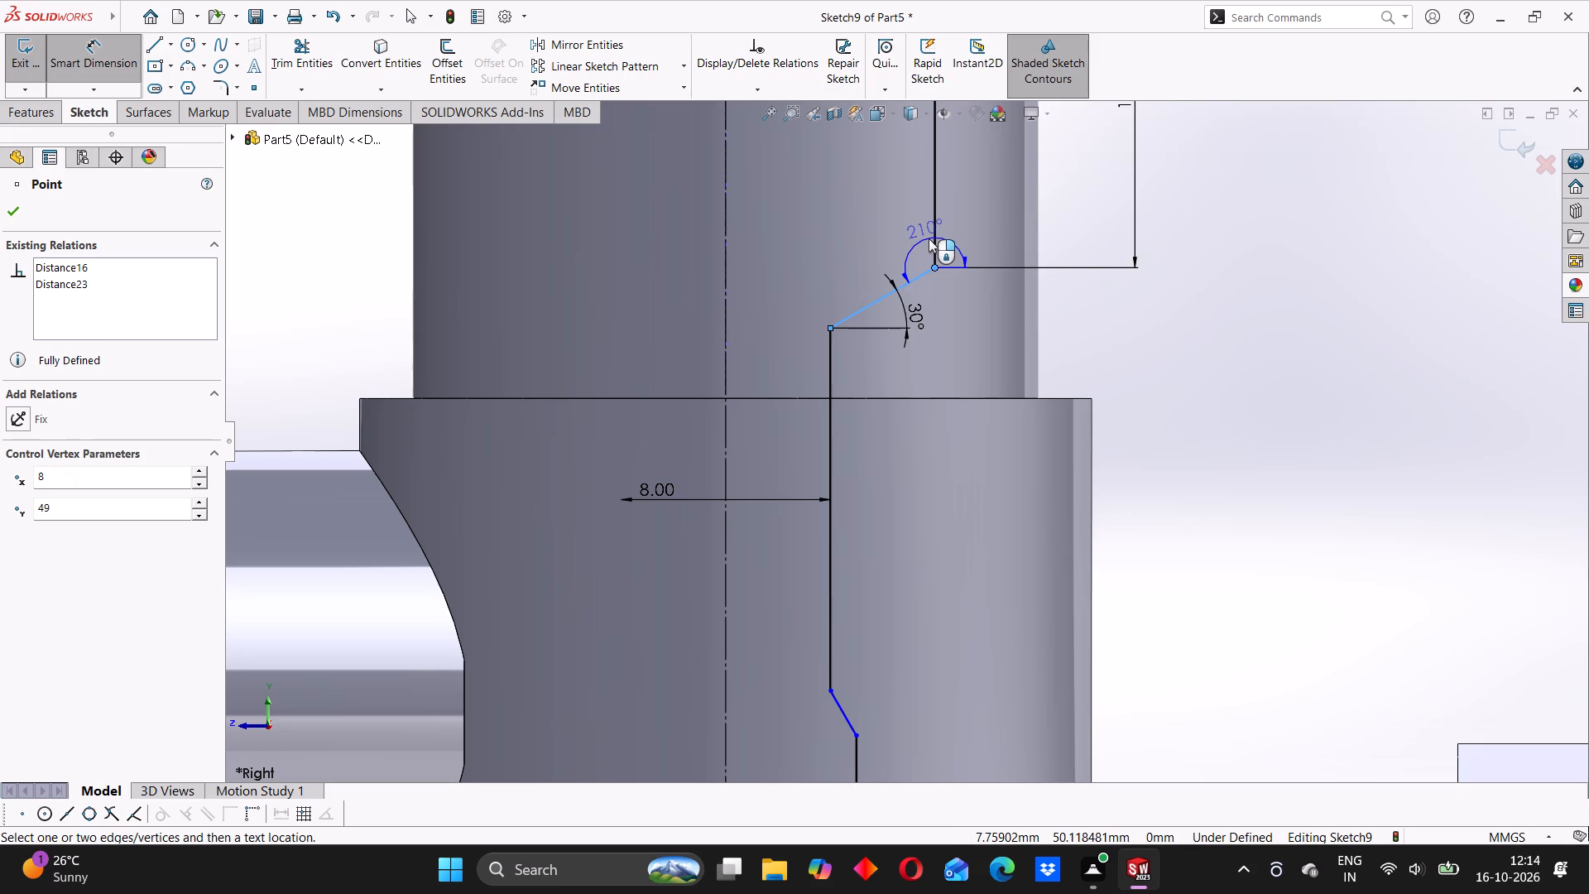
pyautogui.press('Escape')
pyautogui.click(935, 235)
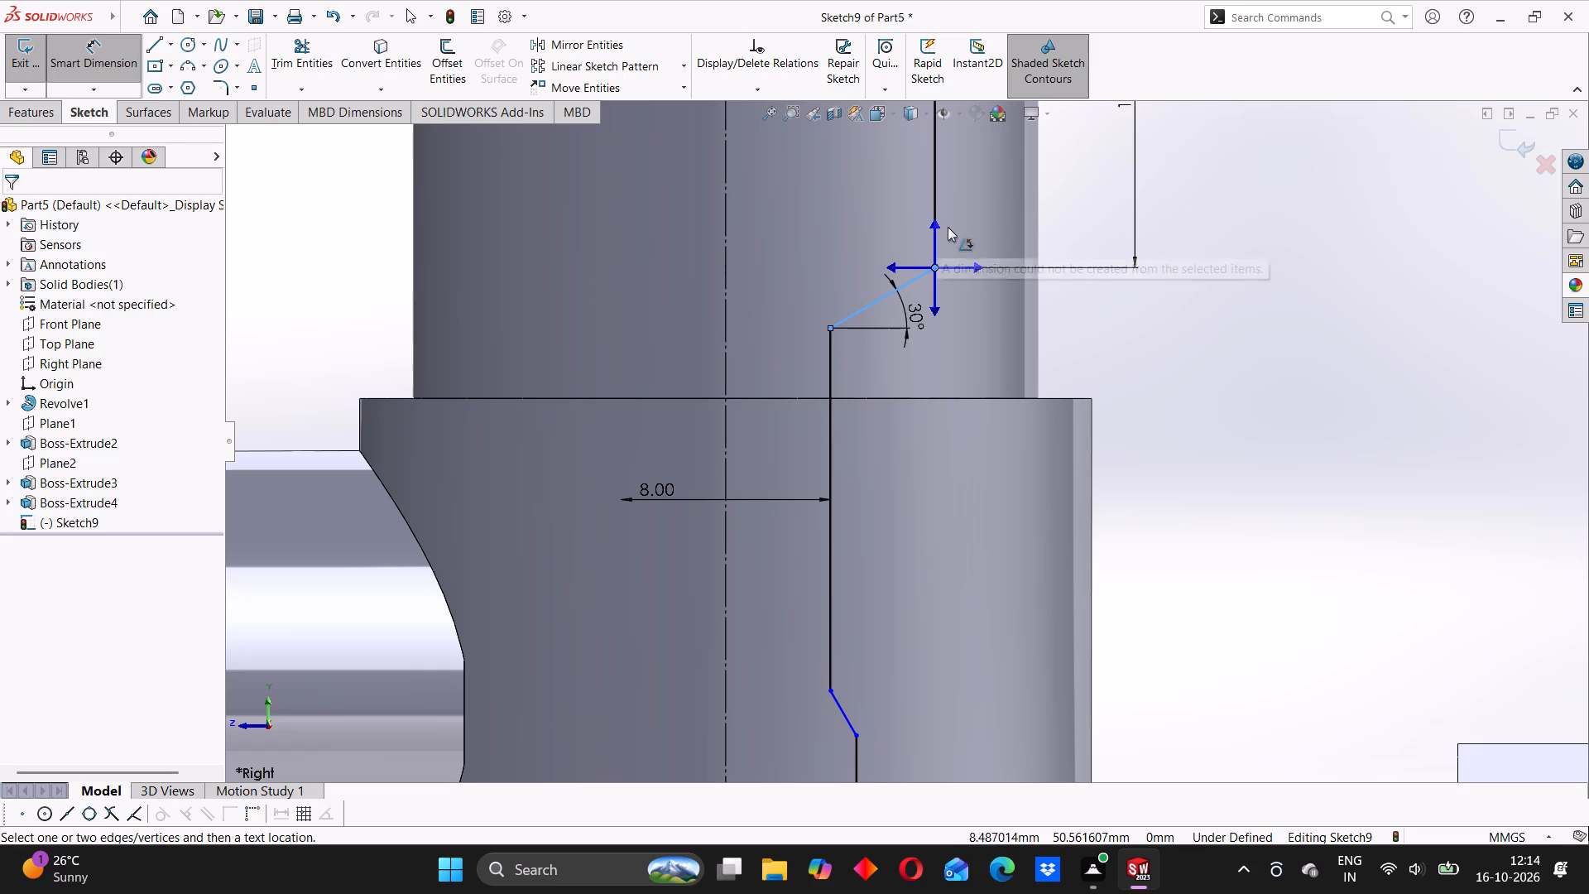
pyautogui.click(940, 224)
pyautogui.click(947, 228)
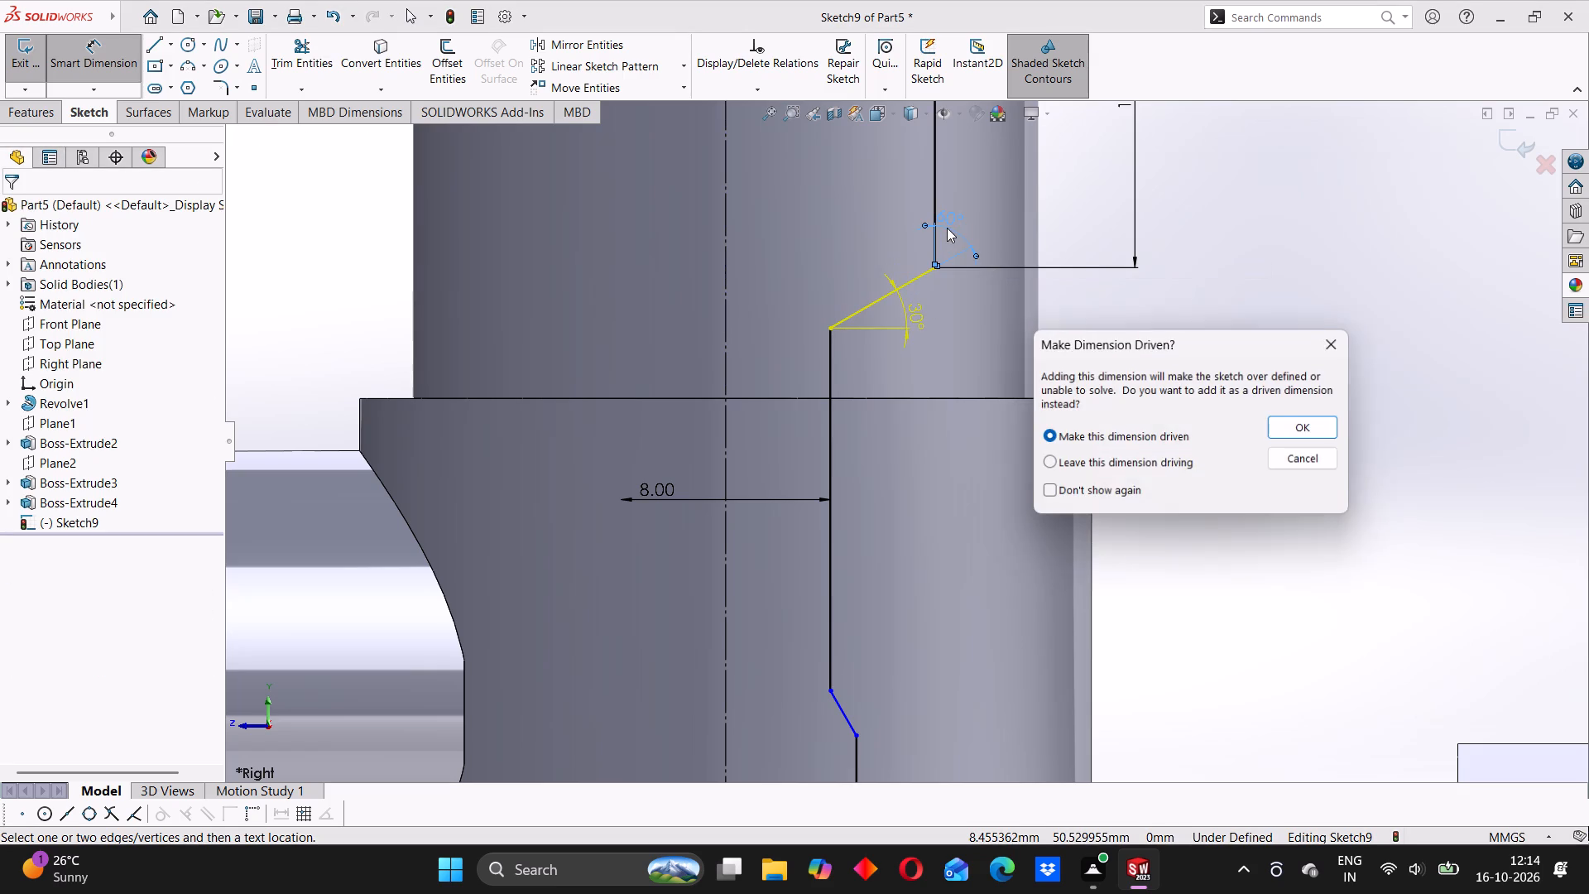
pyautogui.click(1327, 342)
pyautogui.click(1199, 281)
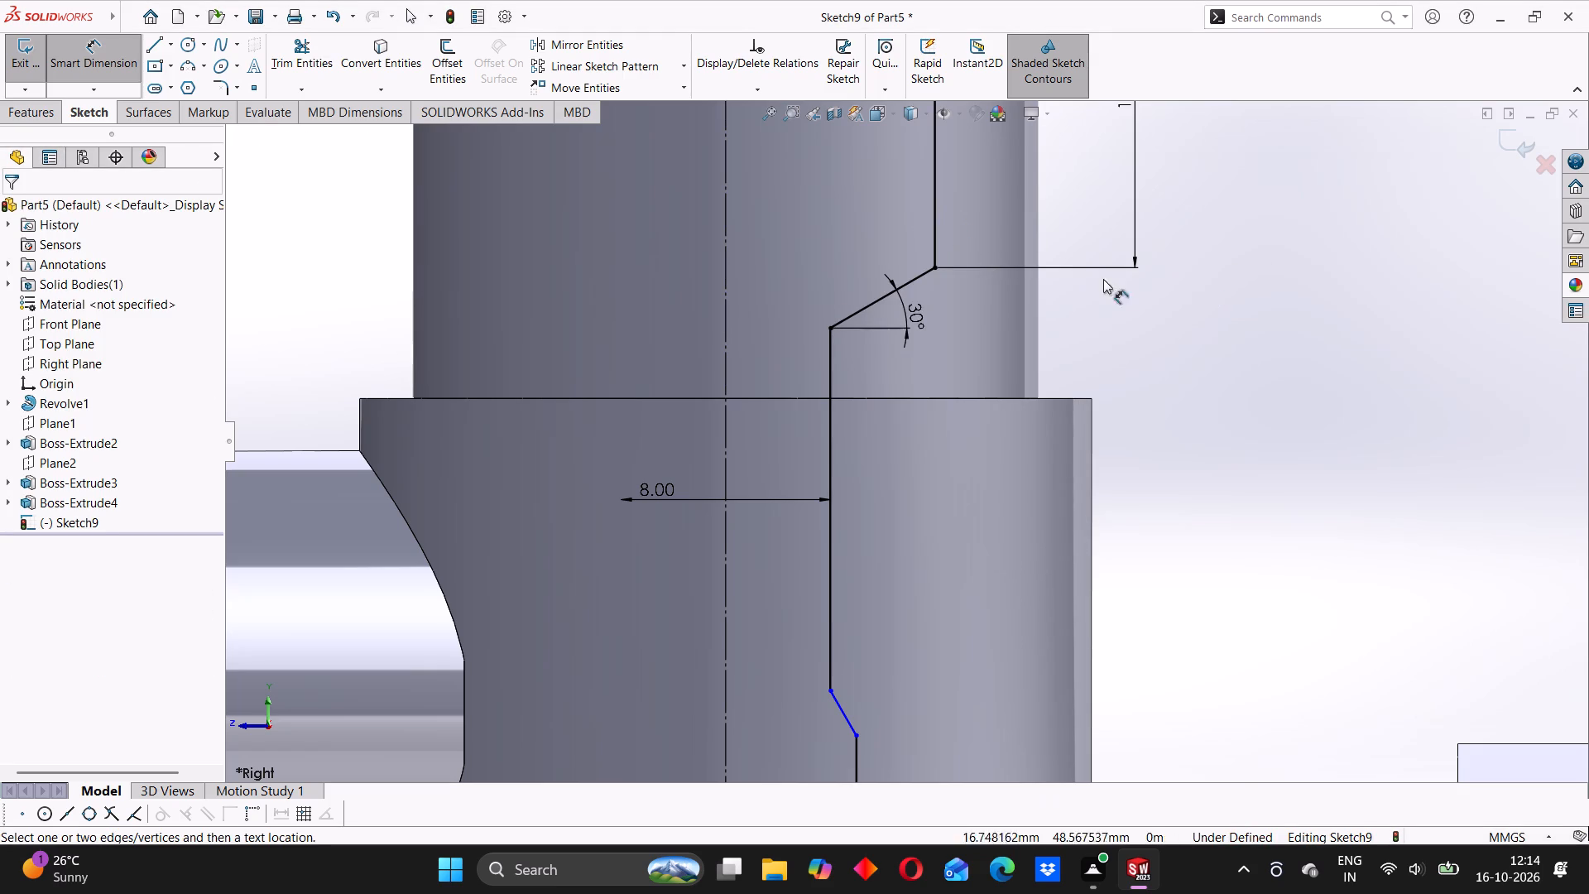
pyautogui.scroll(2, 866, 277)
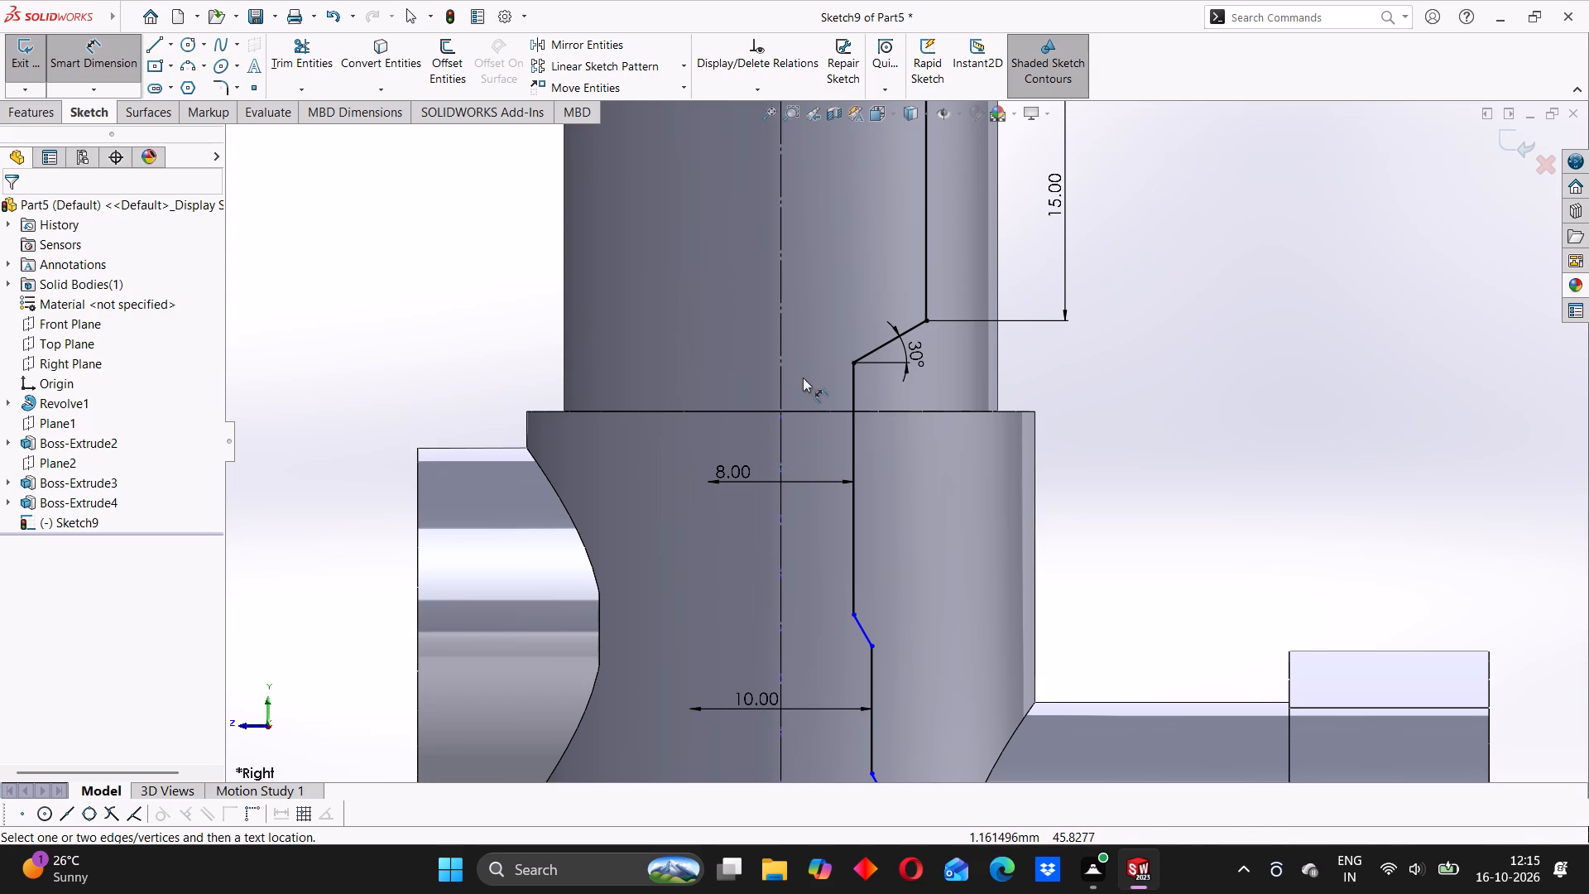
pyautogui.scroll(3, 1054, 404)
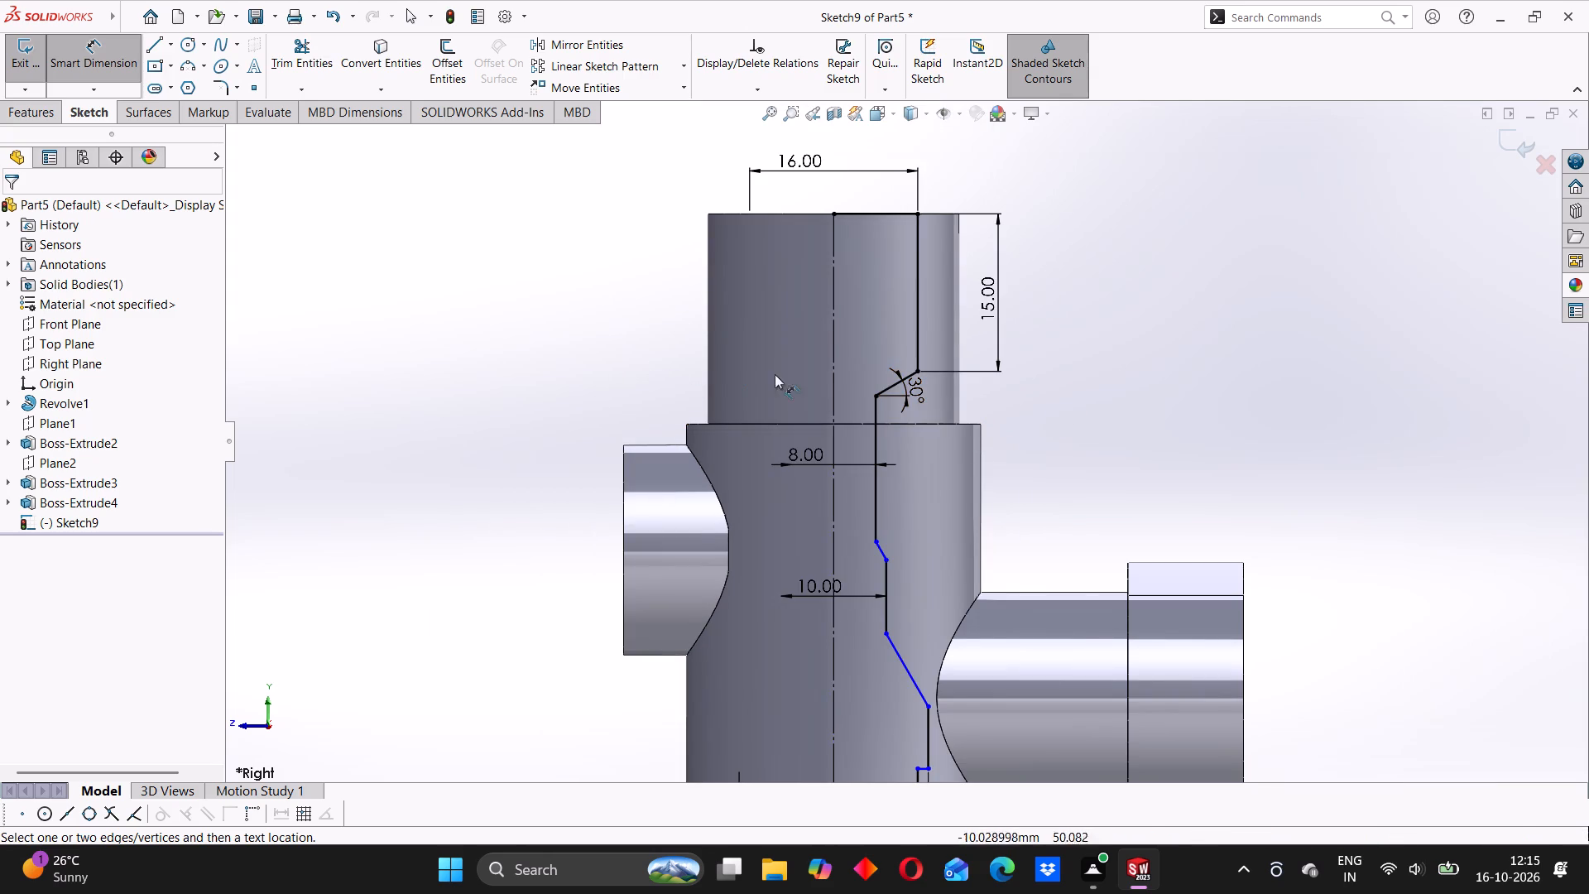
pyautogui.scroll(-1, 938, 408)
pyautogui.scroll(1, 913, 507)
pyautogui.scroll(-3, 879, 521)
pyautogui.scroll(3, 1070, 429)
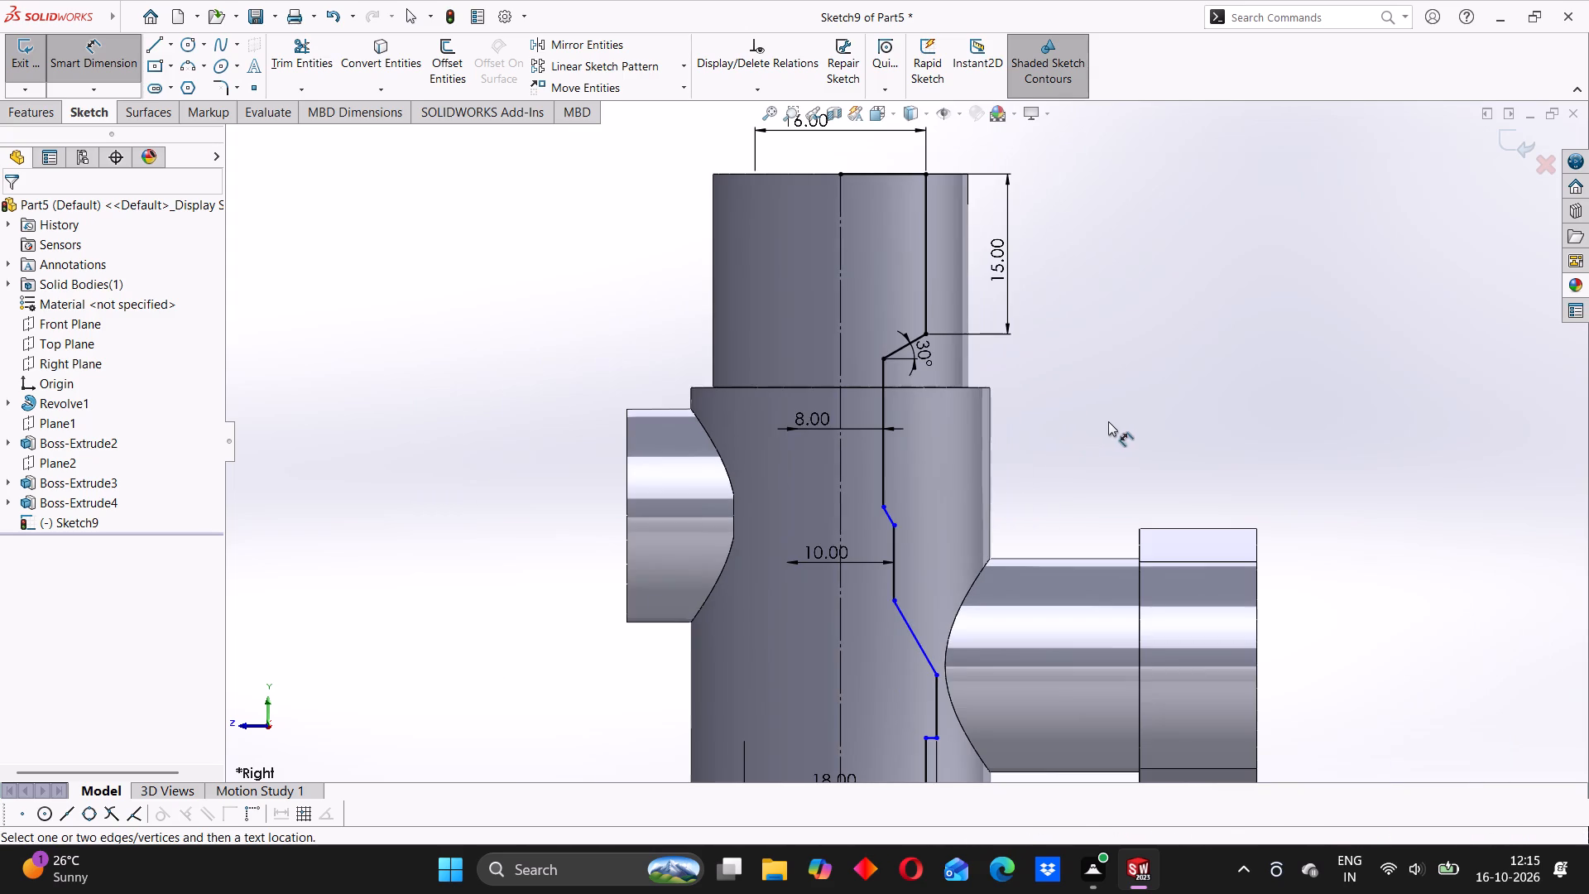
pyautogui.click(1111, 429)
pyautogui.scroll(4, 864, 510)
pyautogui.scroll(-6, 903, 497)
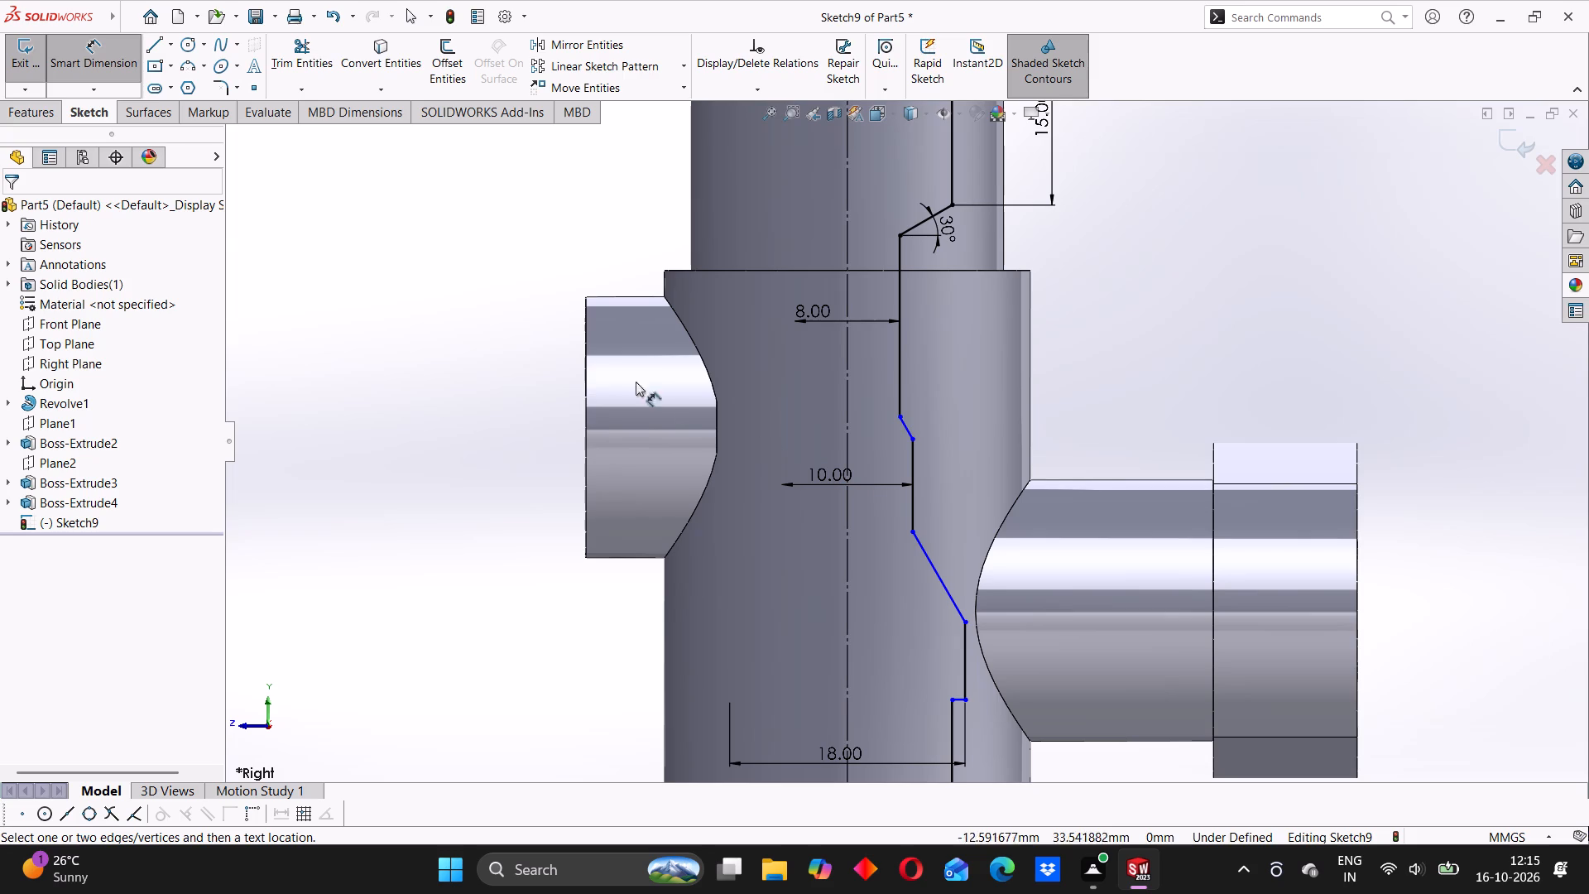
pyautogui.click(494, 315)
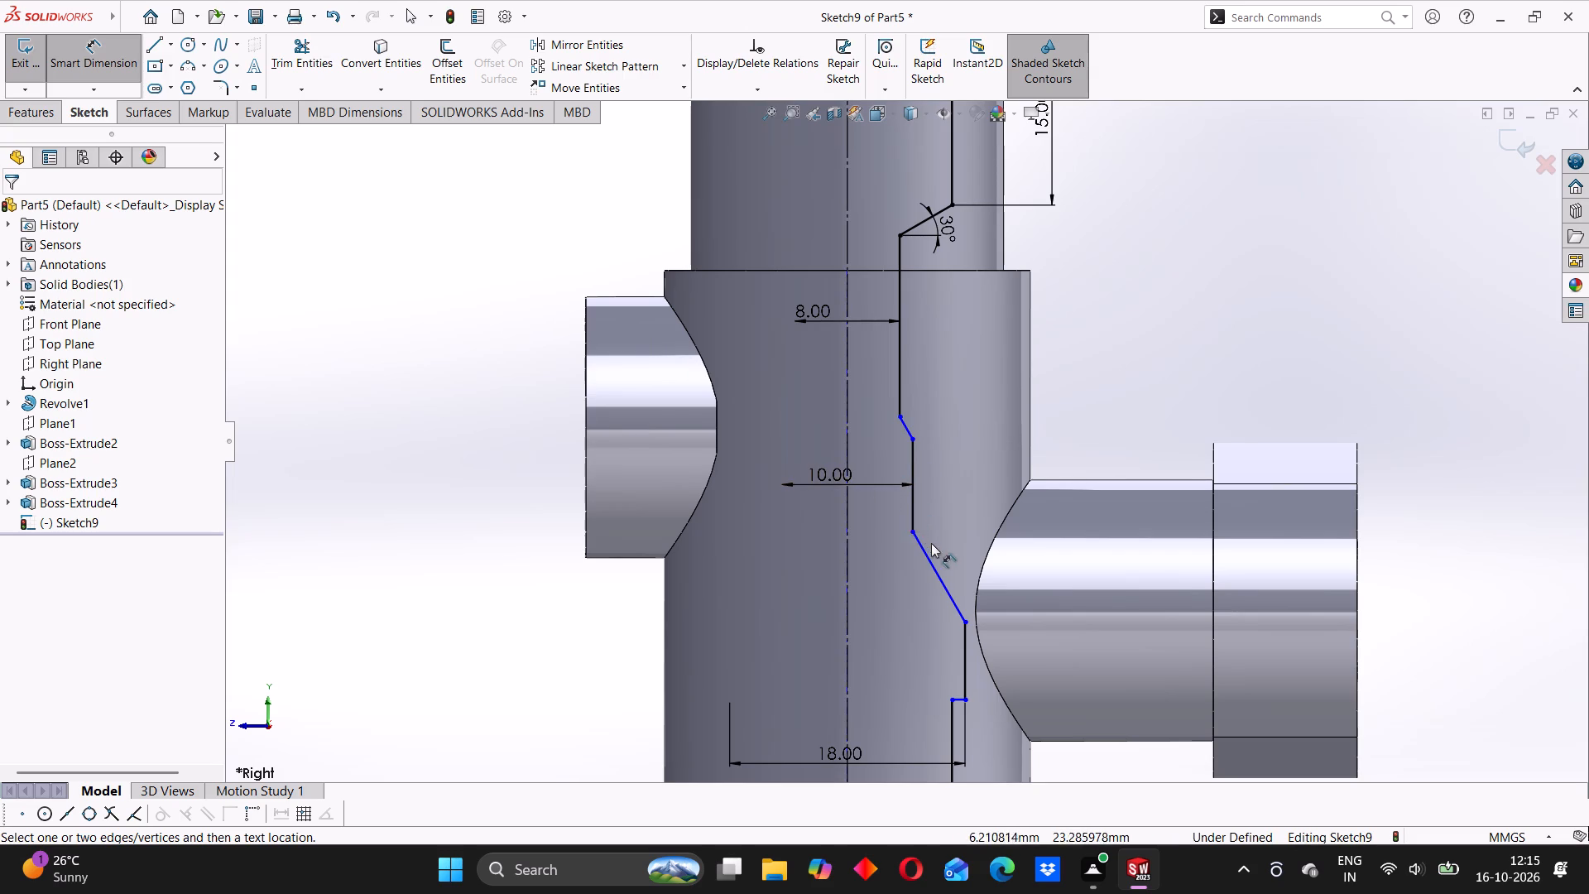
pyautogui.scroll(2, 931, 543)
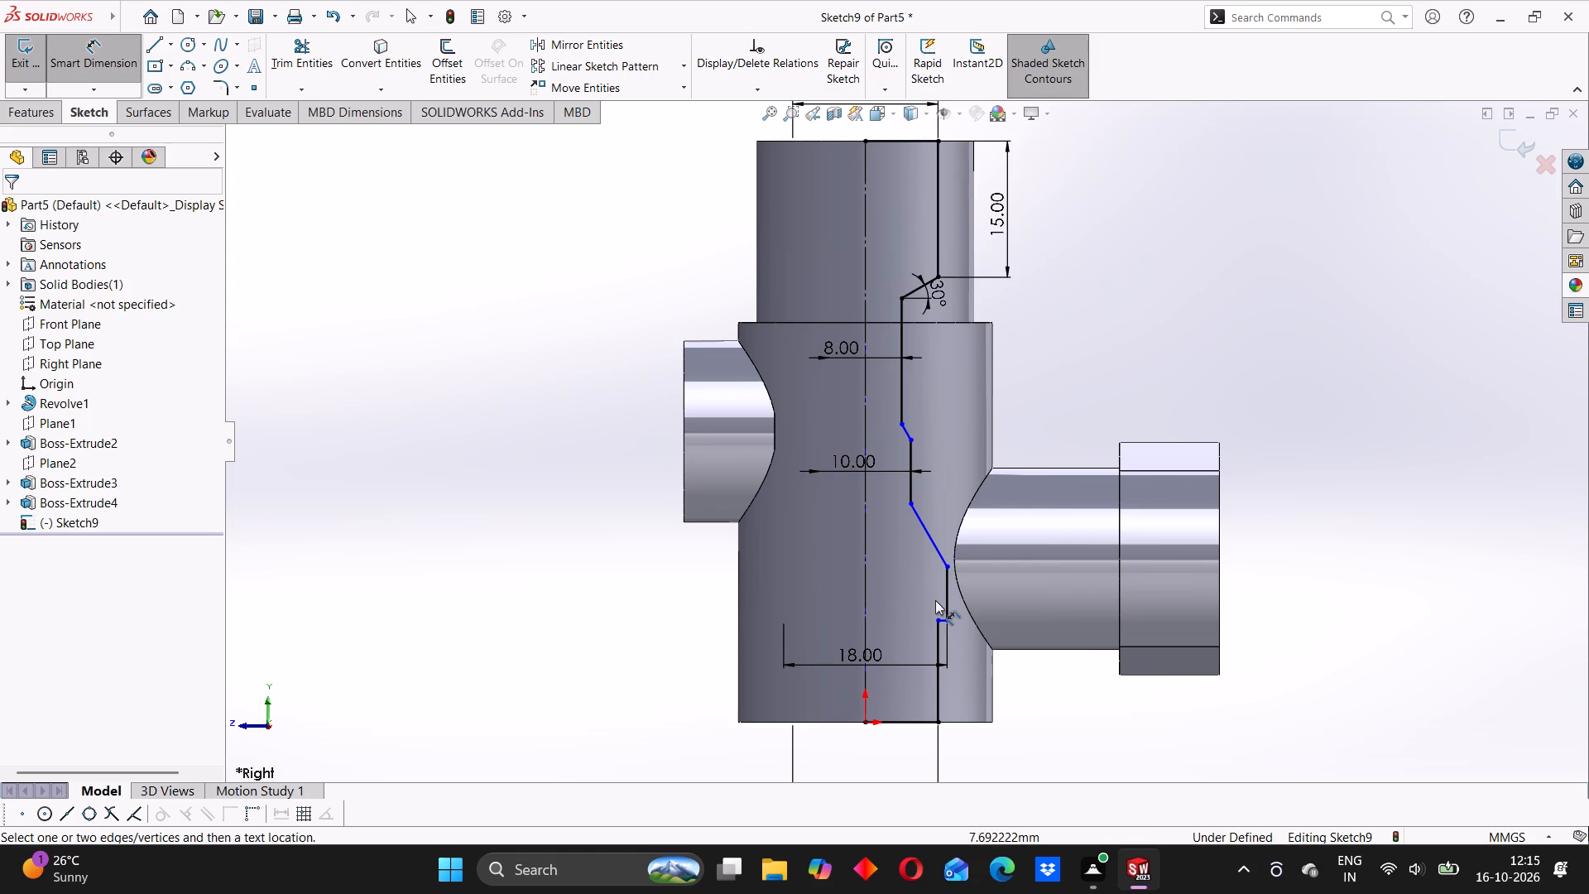
# Move the 18 mm diameter dimension up so it sits level with the vertical line it measures.
pyautogui.scroll(3, 918, 627)
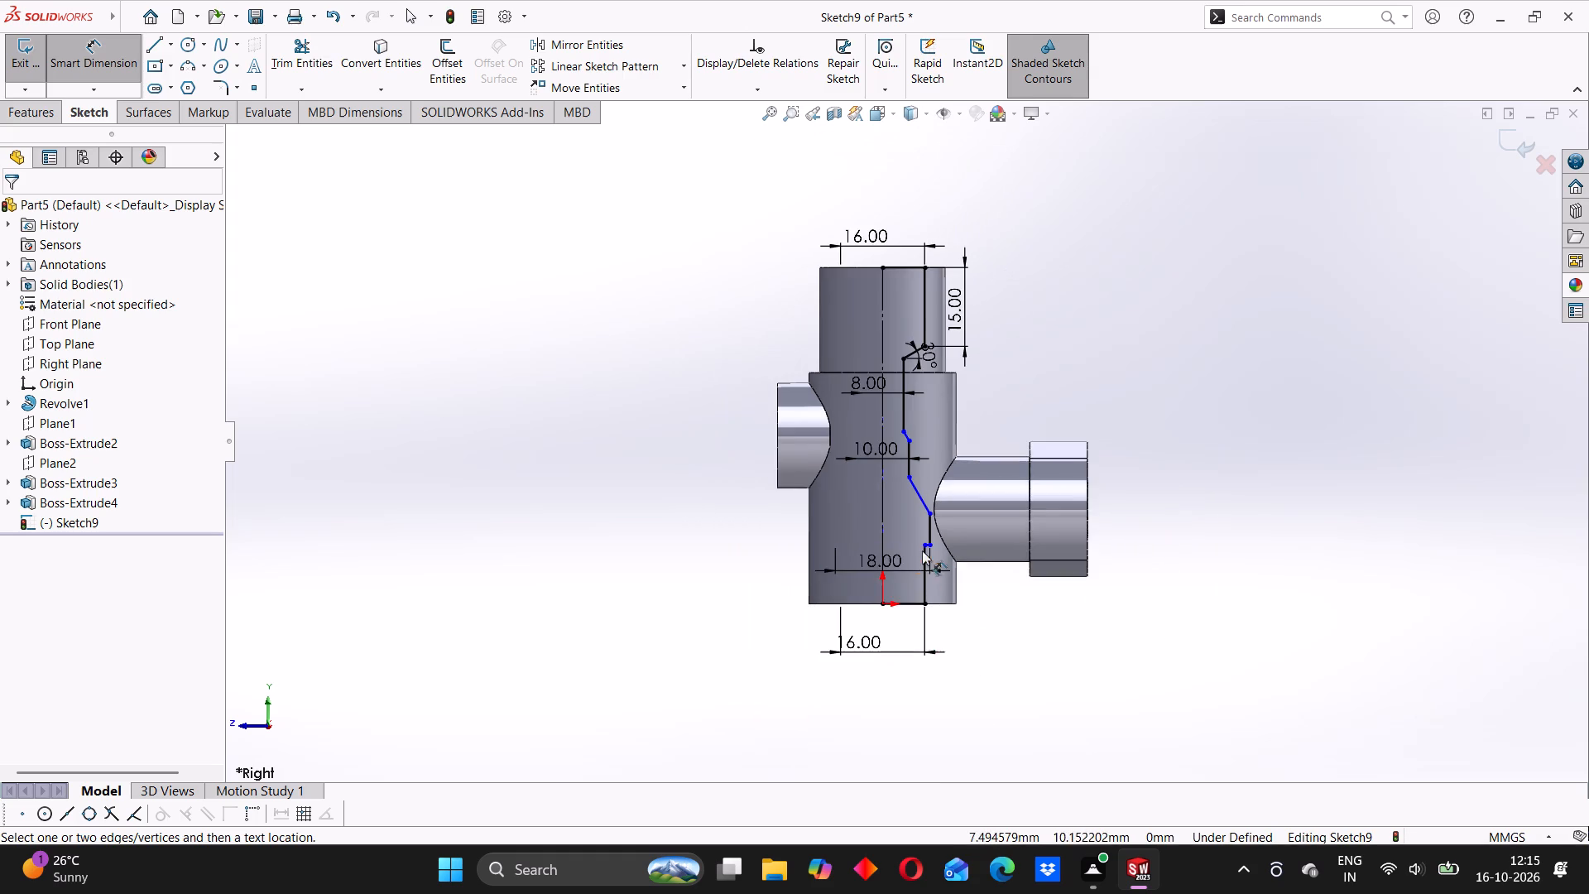
pyautogui.scroll(-4, 922, 550)
pyautogui.moveTo(819, 572); pyautogui.dragTo(836, 451)
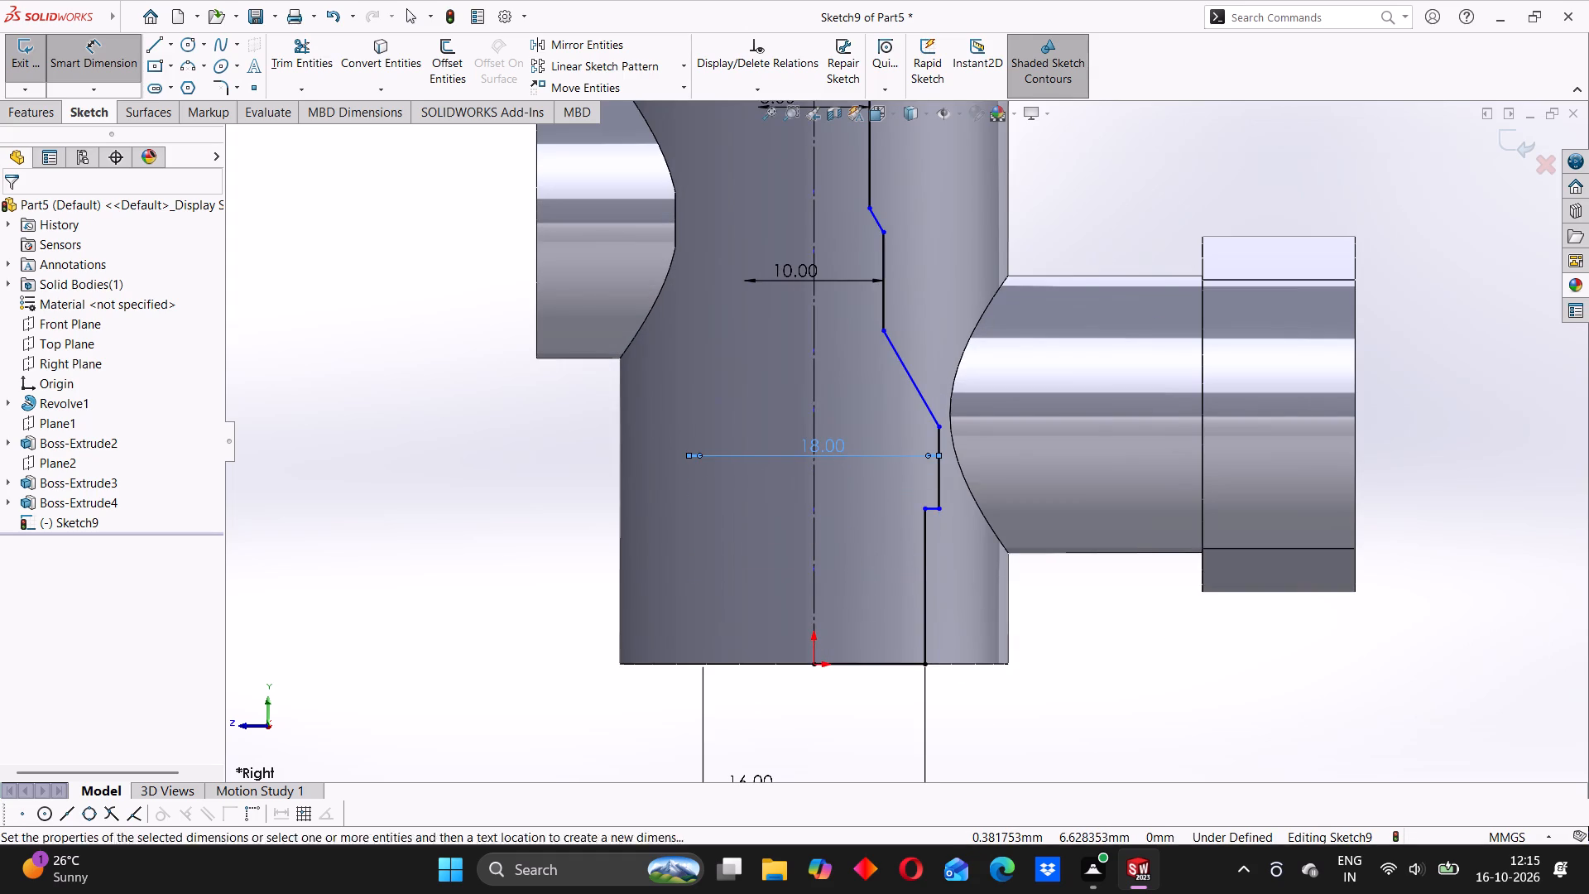
pyautogui.click(1166, 180)
# Dimension the lowest vertical line of the bore profile at 12 mm long.
pyautogui.scroll(3, 878, 459)
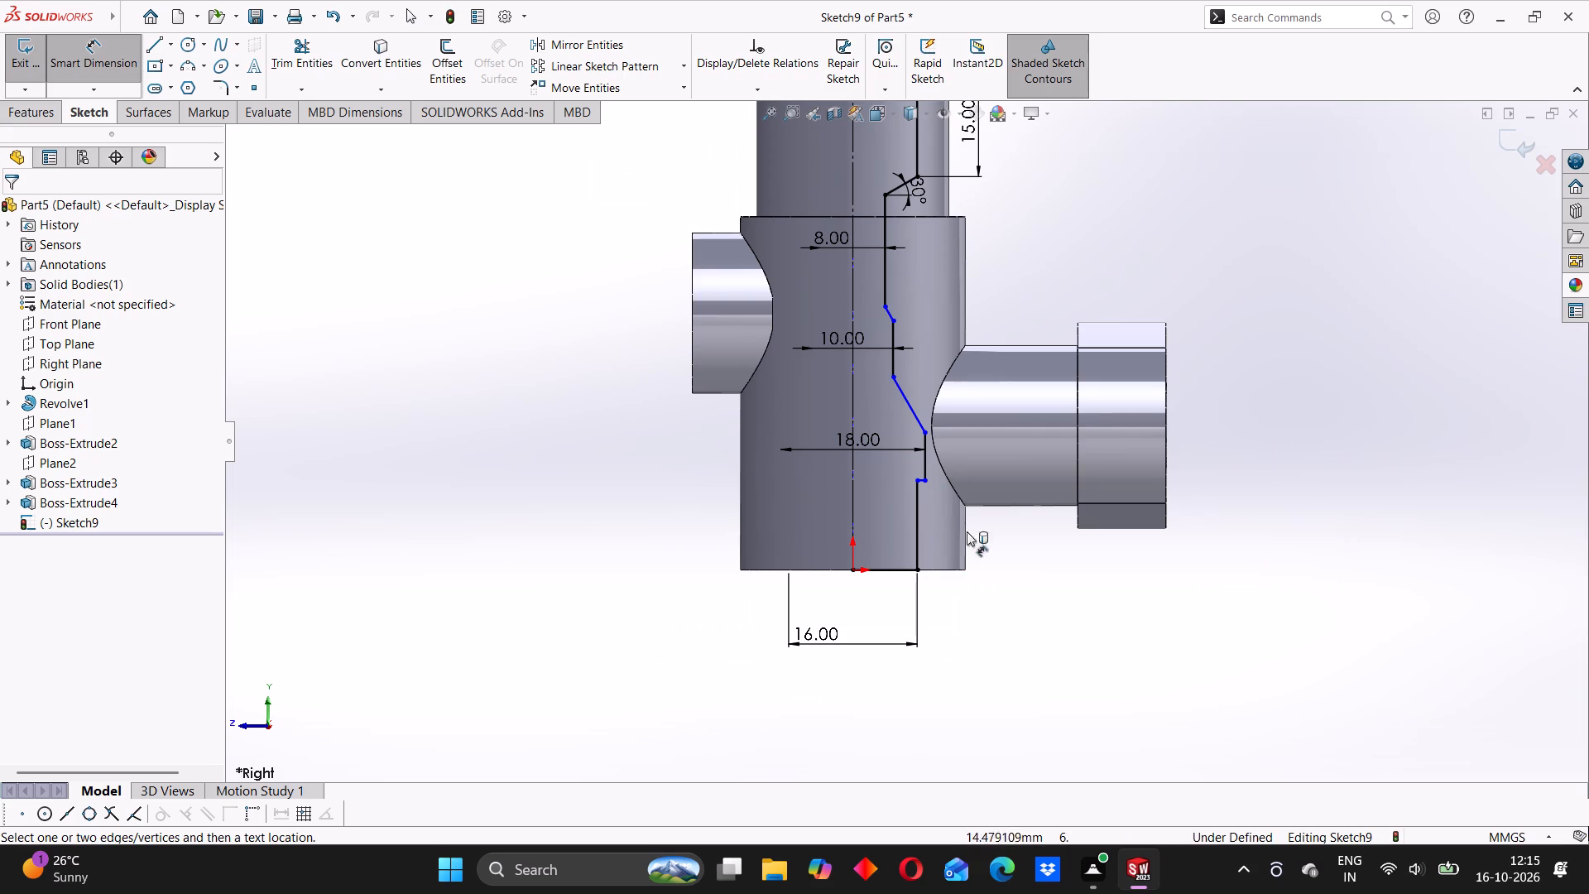
pyautogui.click(921, 521)
pyautogui.click(990, 525)
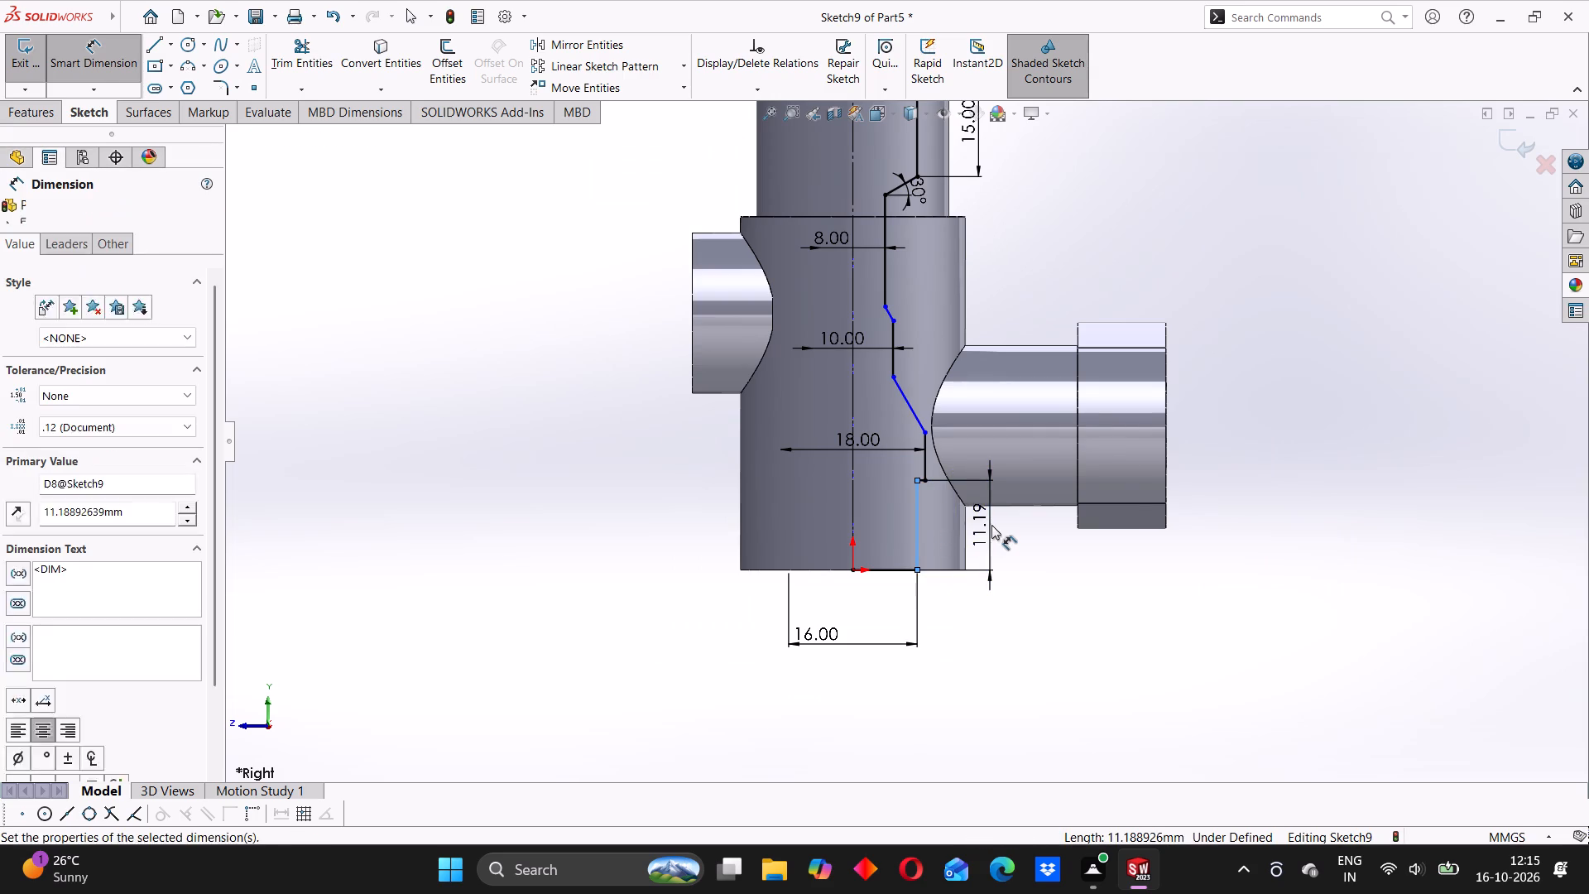
pyautogui.write('12')
pyautogui.press('Return')
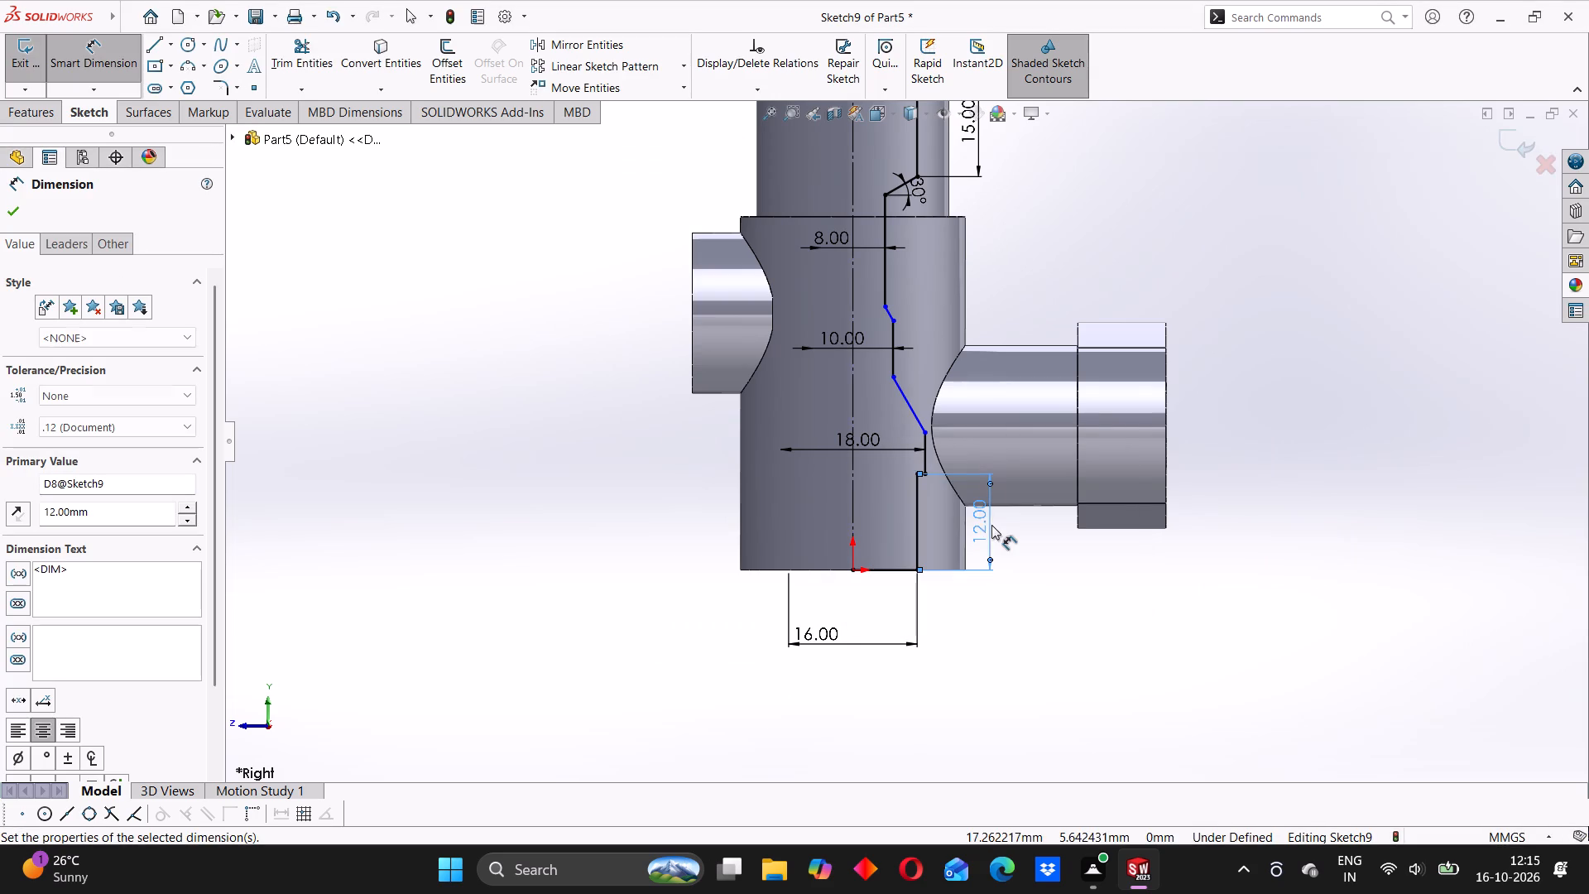
pyautogui.click(1256, 393)
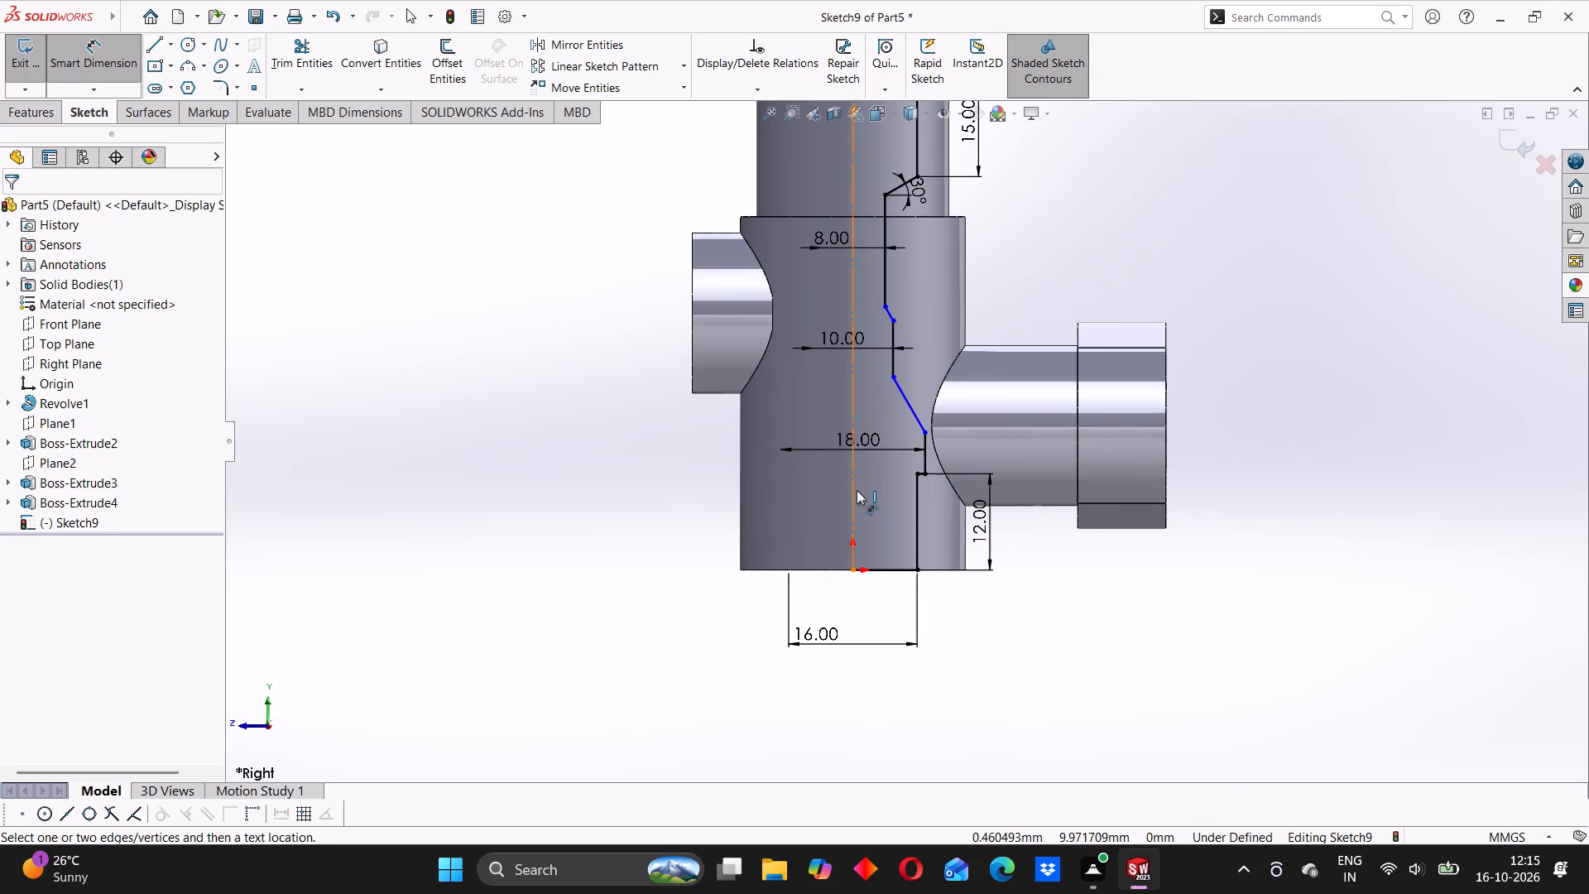
# Dimension the vertical line of the 18 mm bore section, just above the lower step, at 10 mm long.
pyautogui.scroll(-3, 813, 513)
pyautogui.scroll(2, 921, 444)
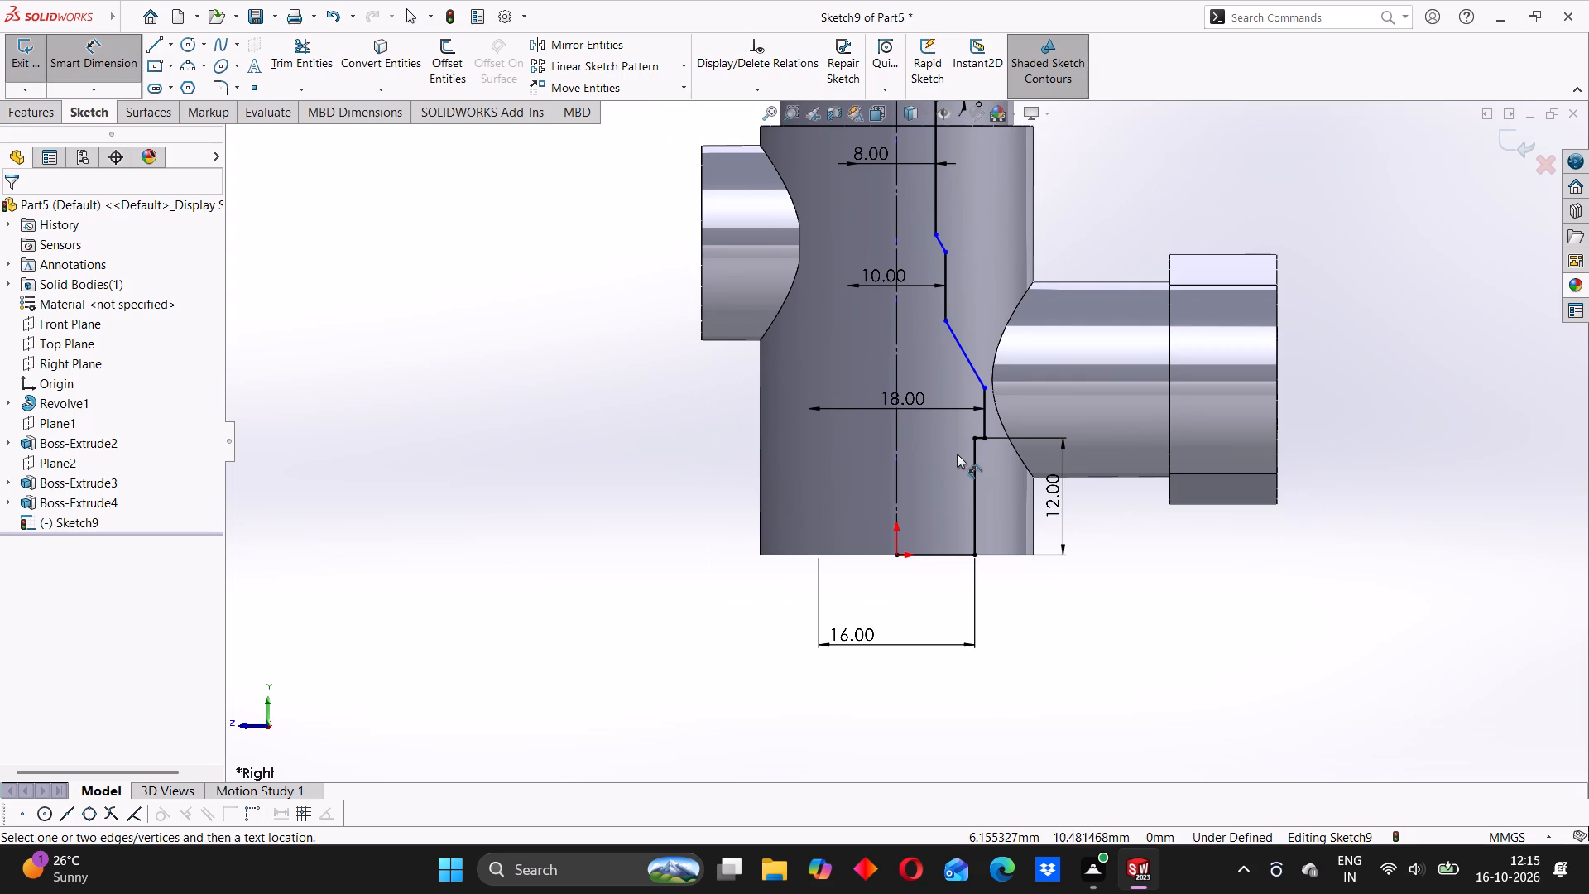
pyautogui.click(984, 403)
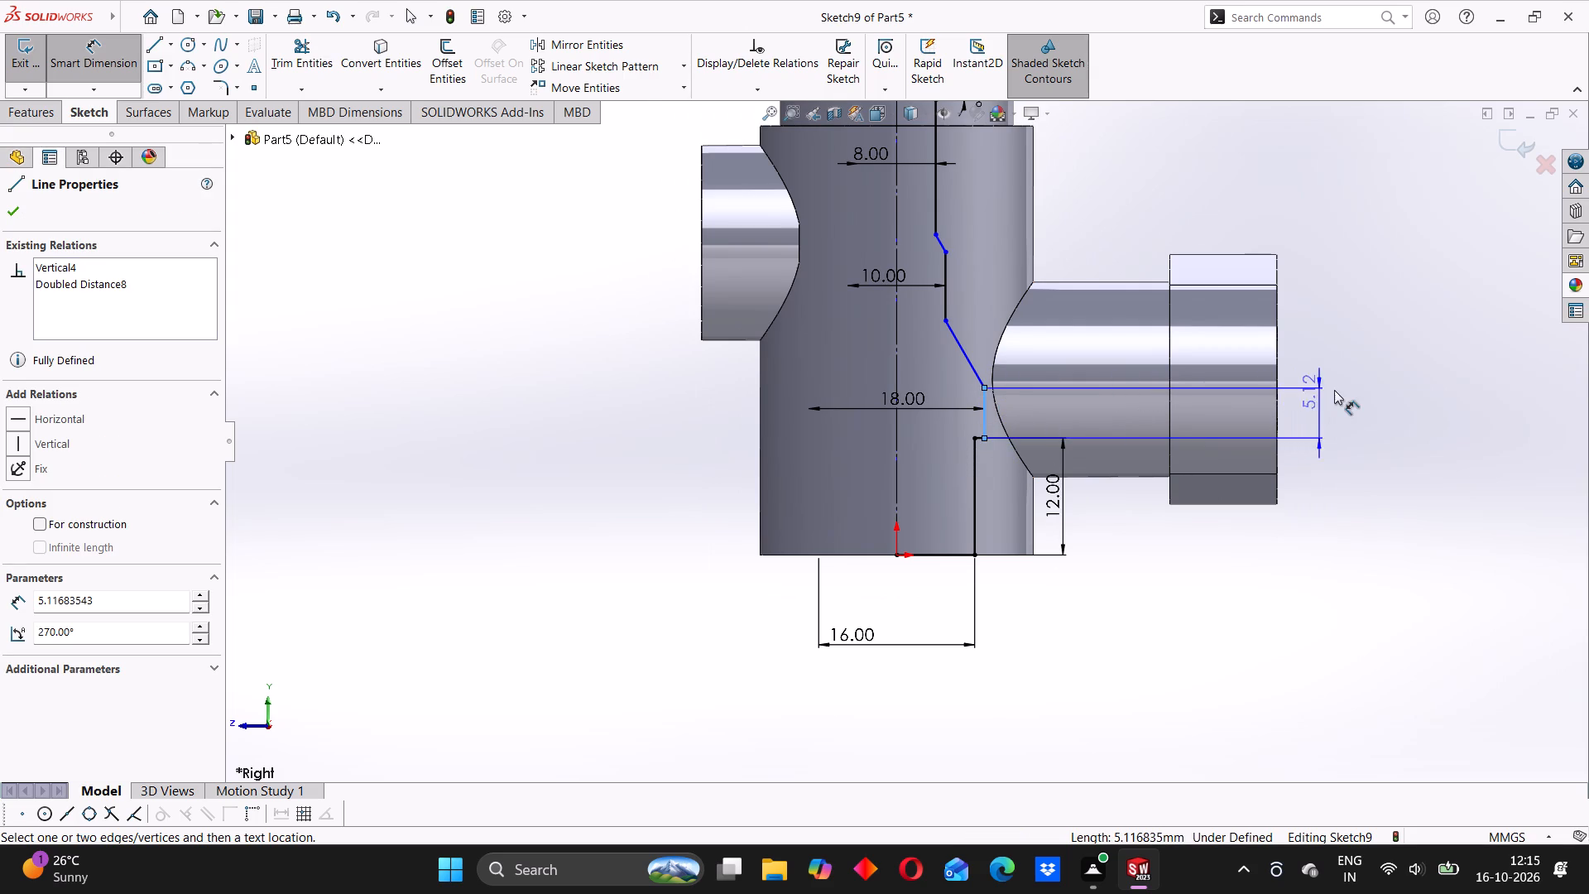
pyautogui.click(1337, 390)
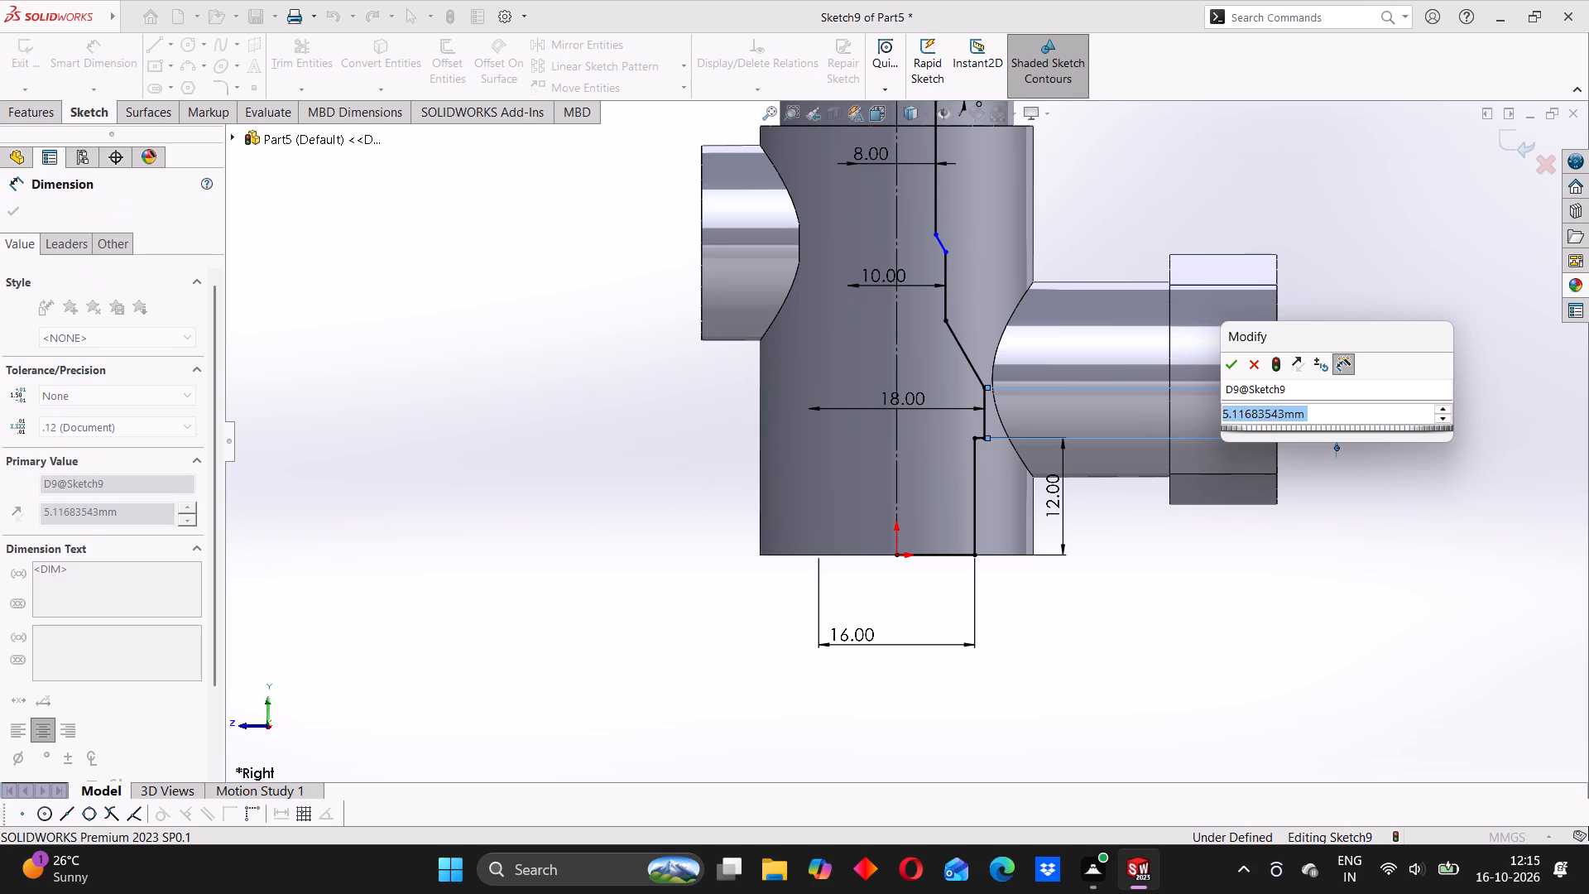
pyautogui.write('22-12')
pyautogui.press('Return')
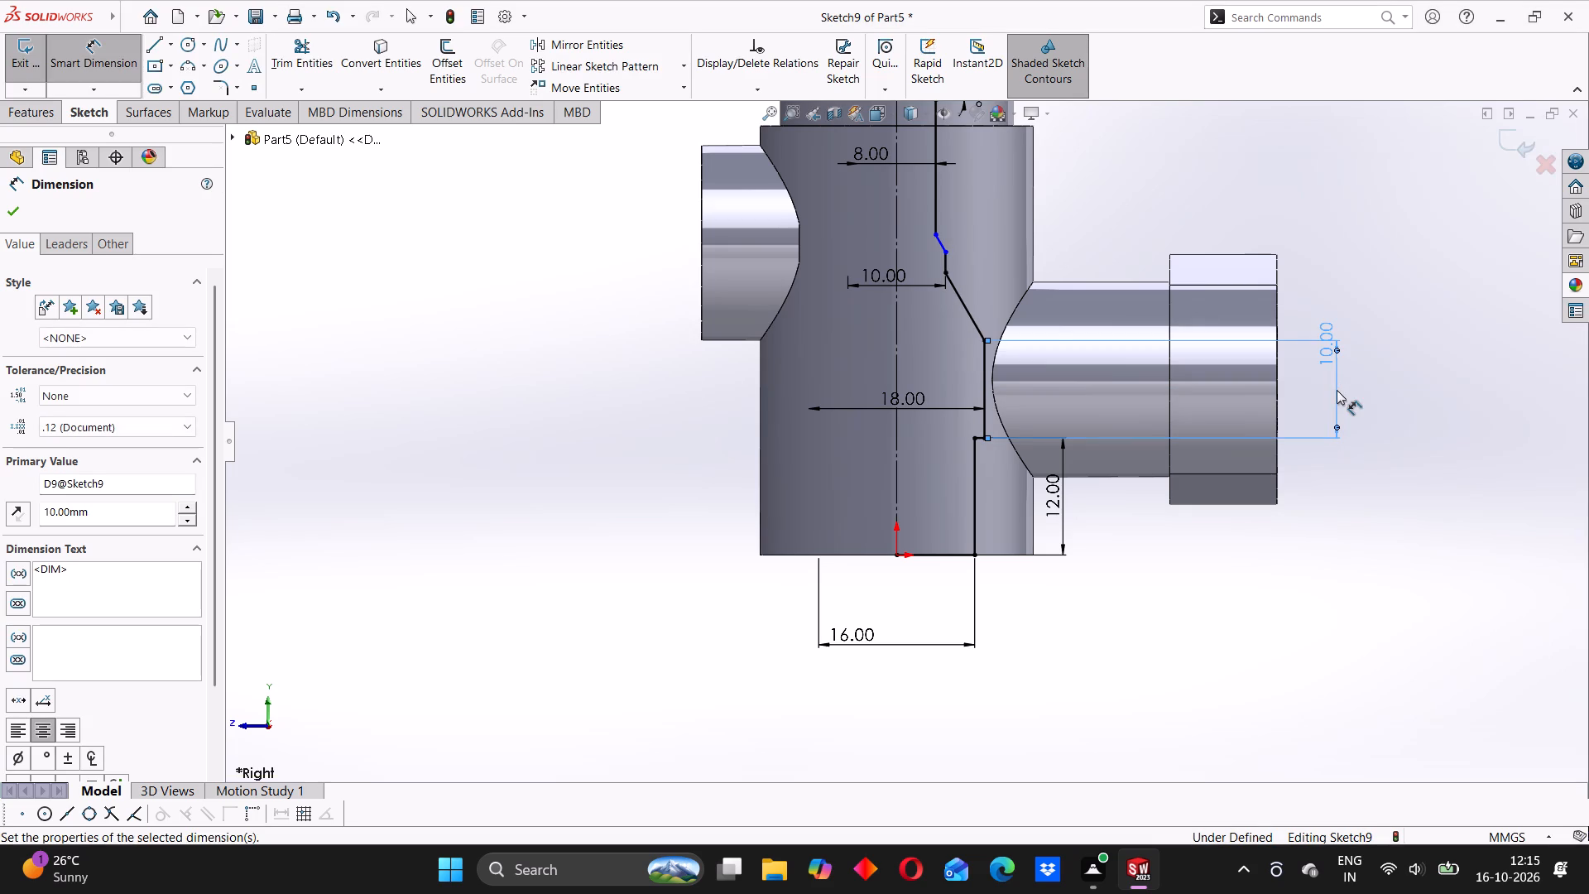
pyautogui.click(1328, 317)
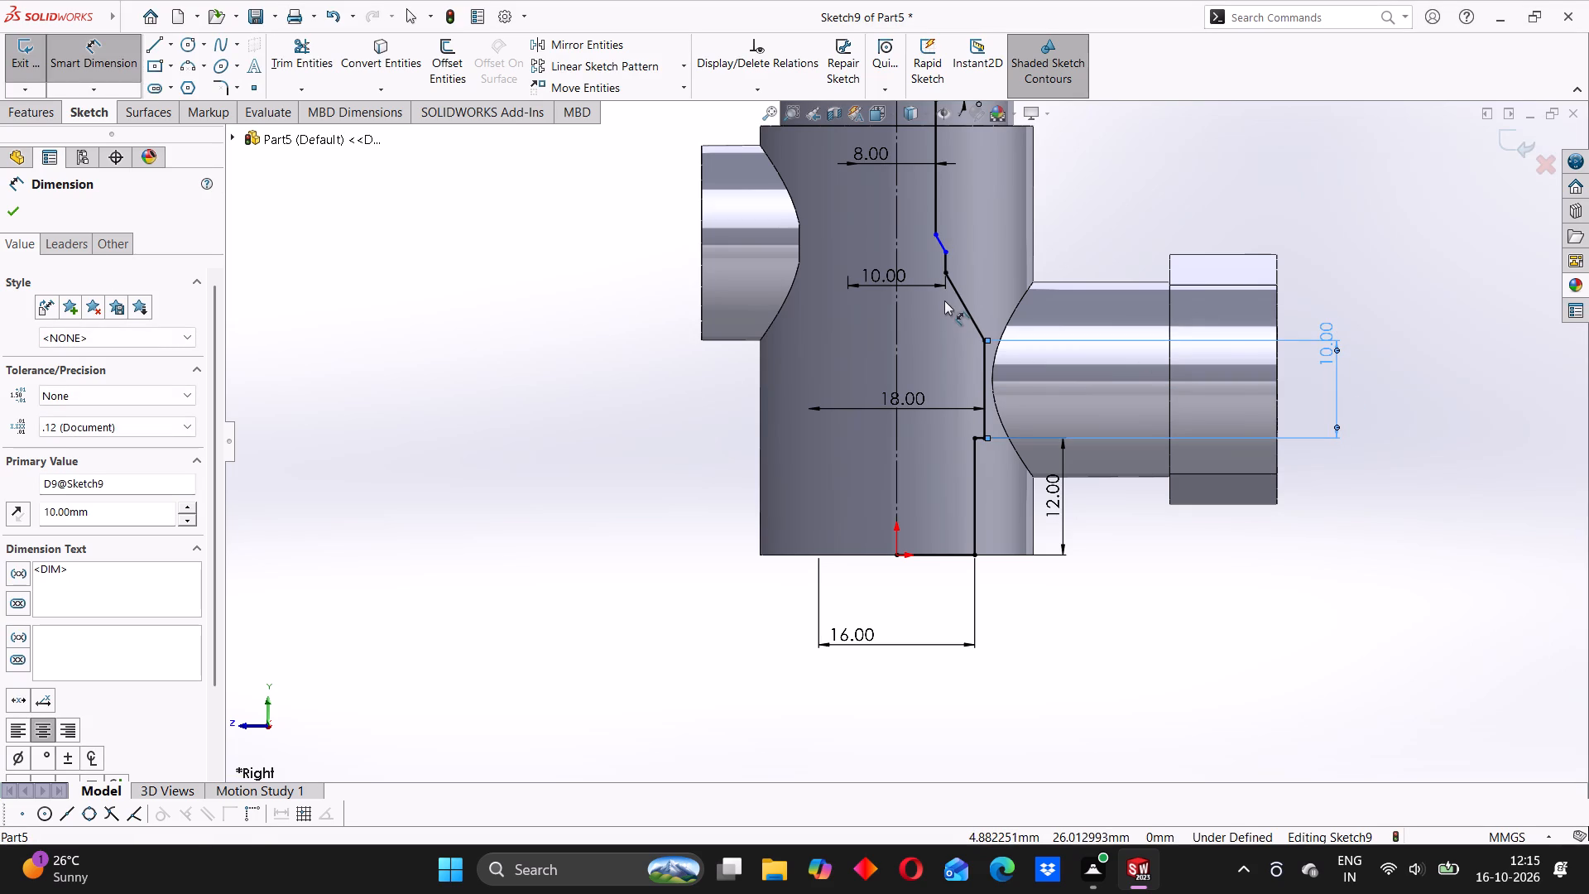
pyautogui.click(1366, 235)
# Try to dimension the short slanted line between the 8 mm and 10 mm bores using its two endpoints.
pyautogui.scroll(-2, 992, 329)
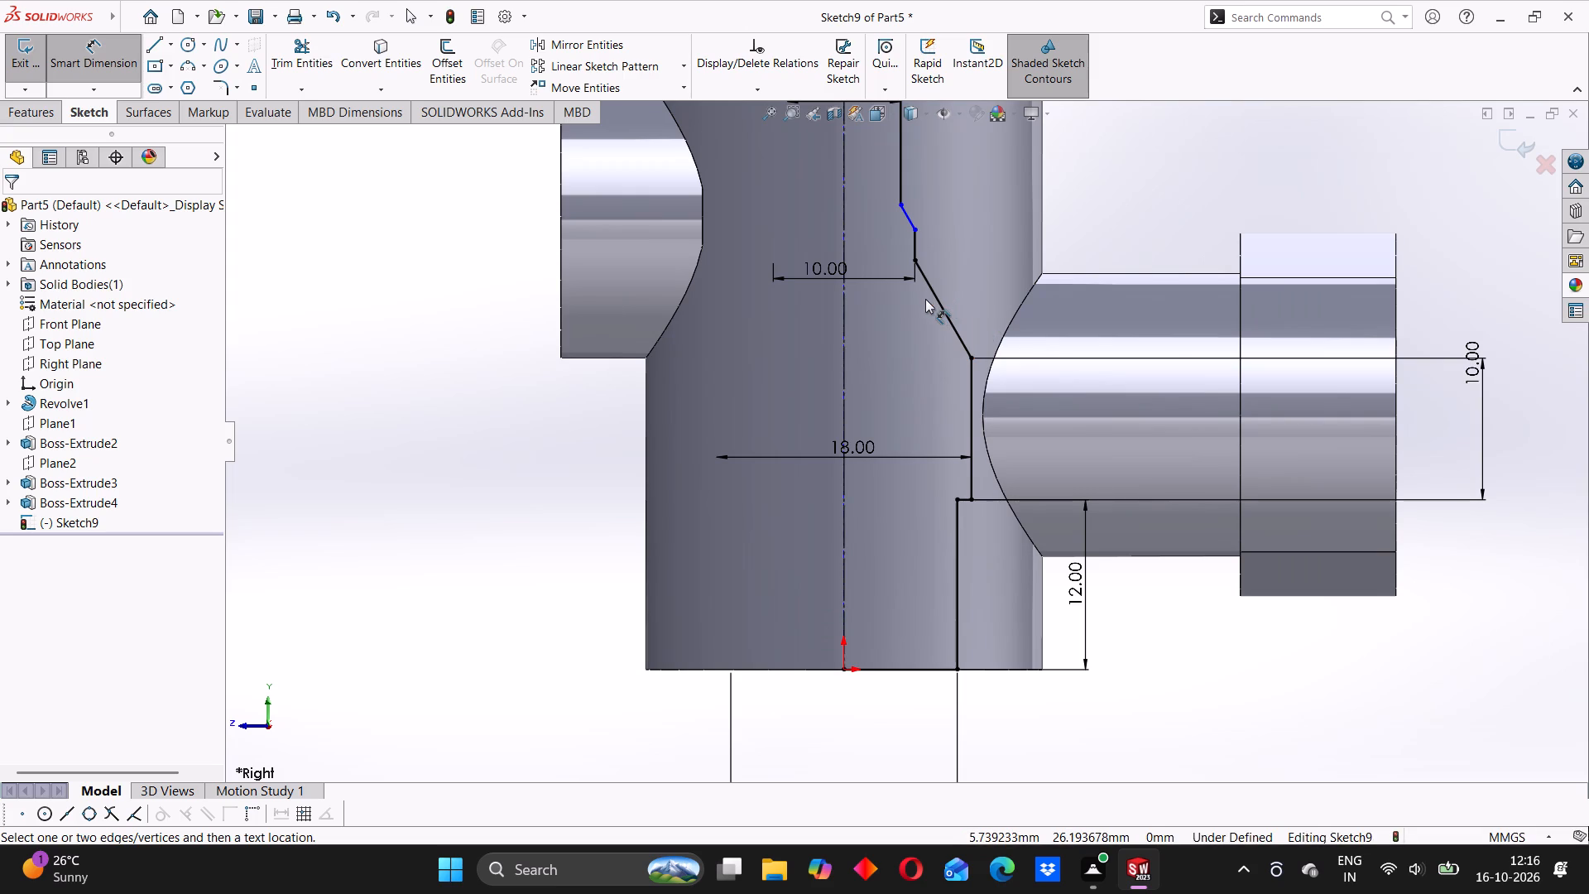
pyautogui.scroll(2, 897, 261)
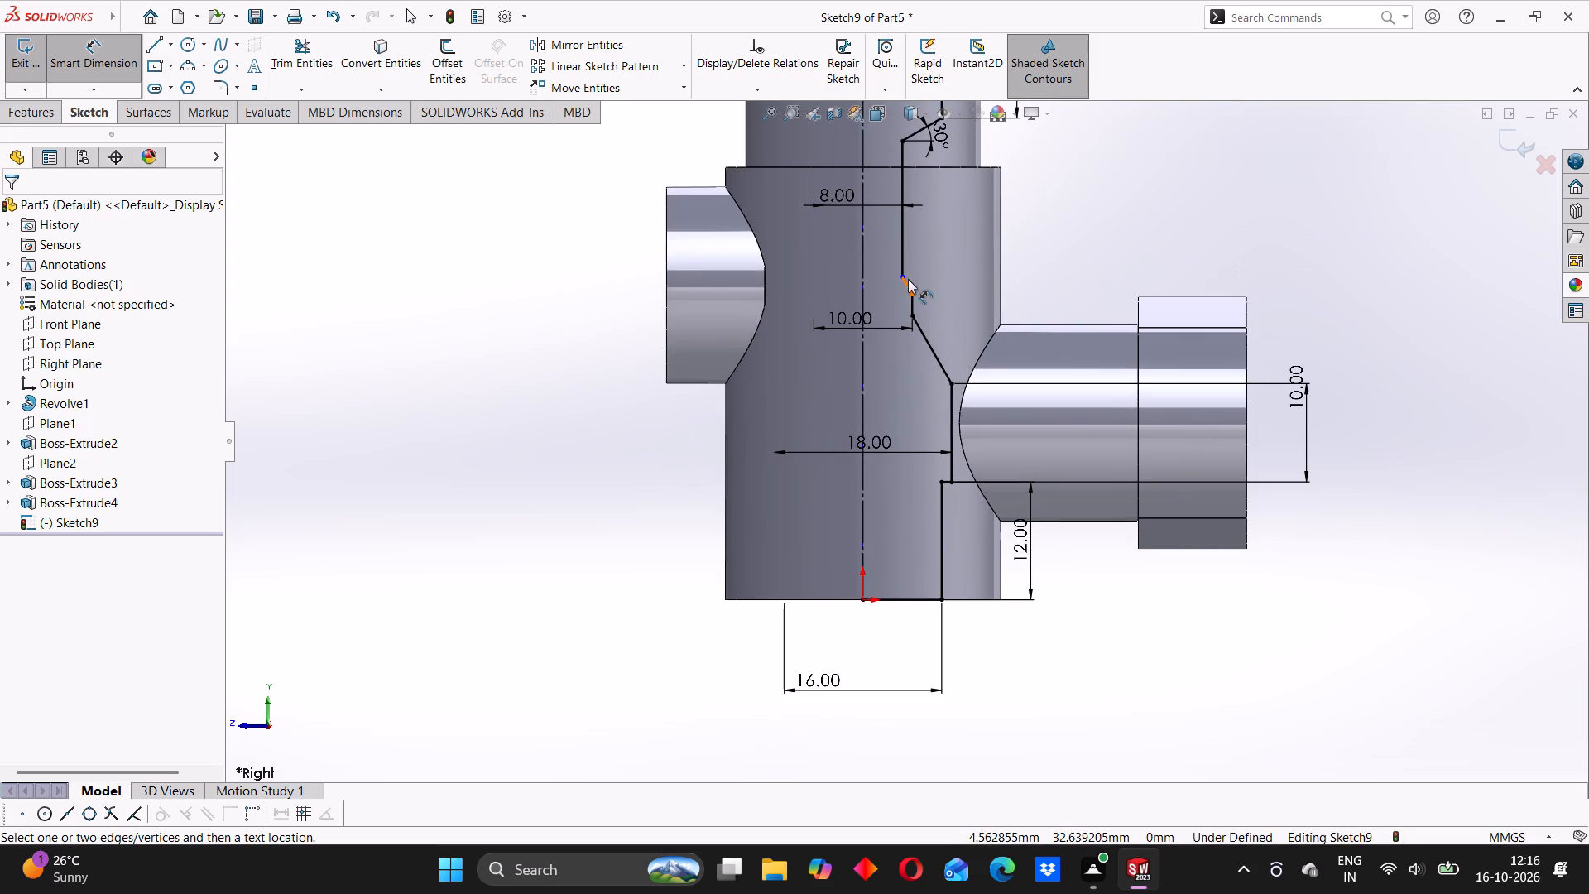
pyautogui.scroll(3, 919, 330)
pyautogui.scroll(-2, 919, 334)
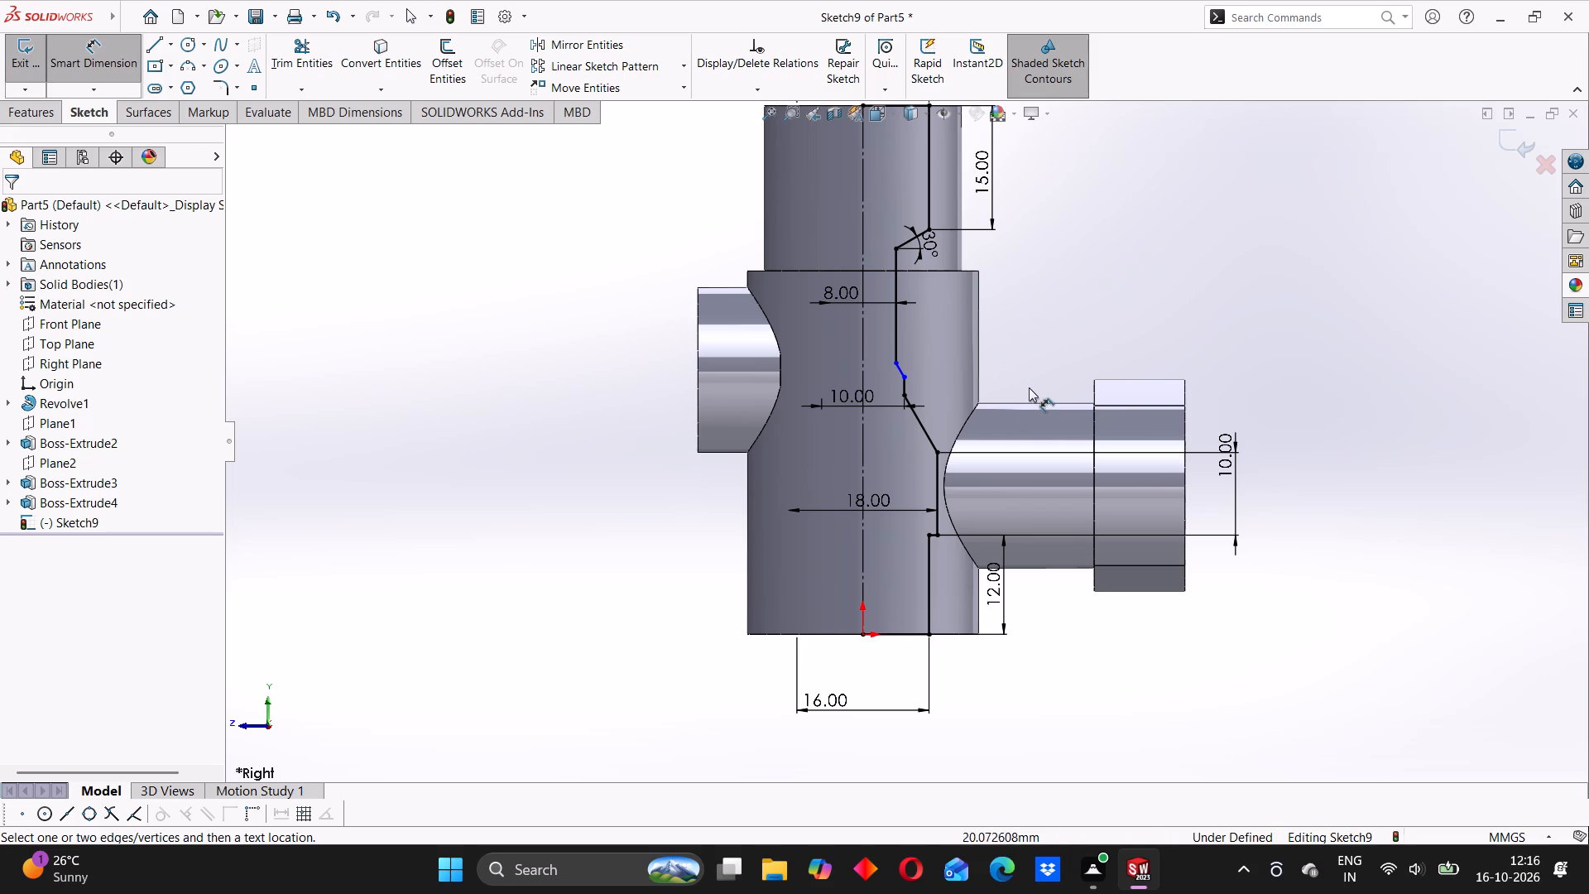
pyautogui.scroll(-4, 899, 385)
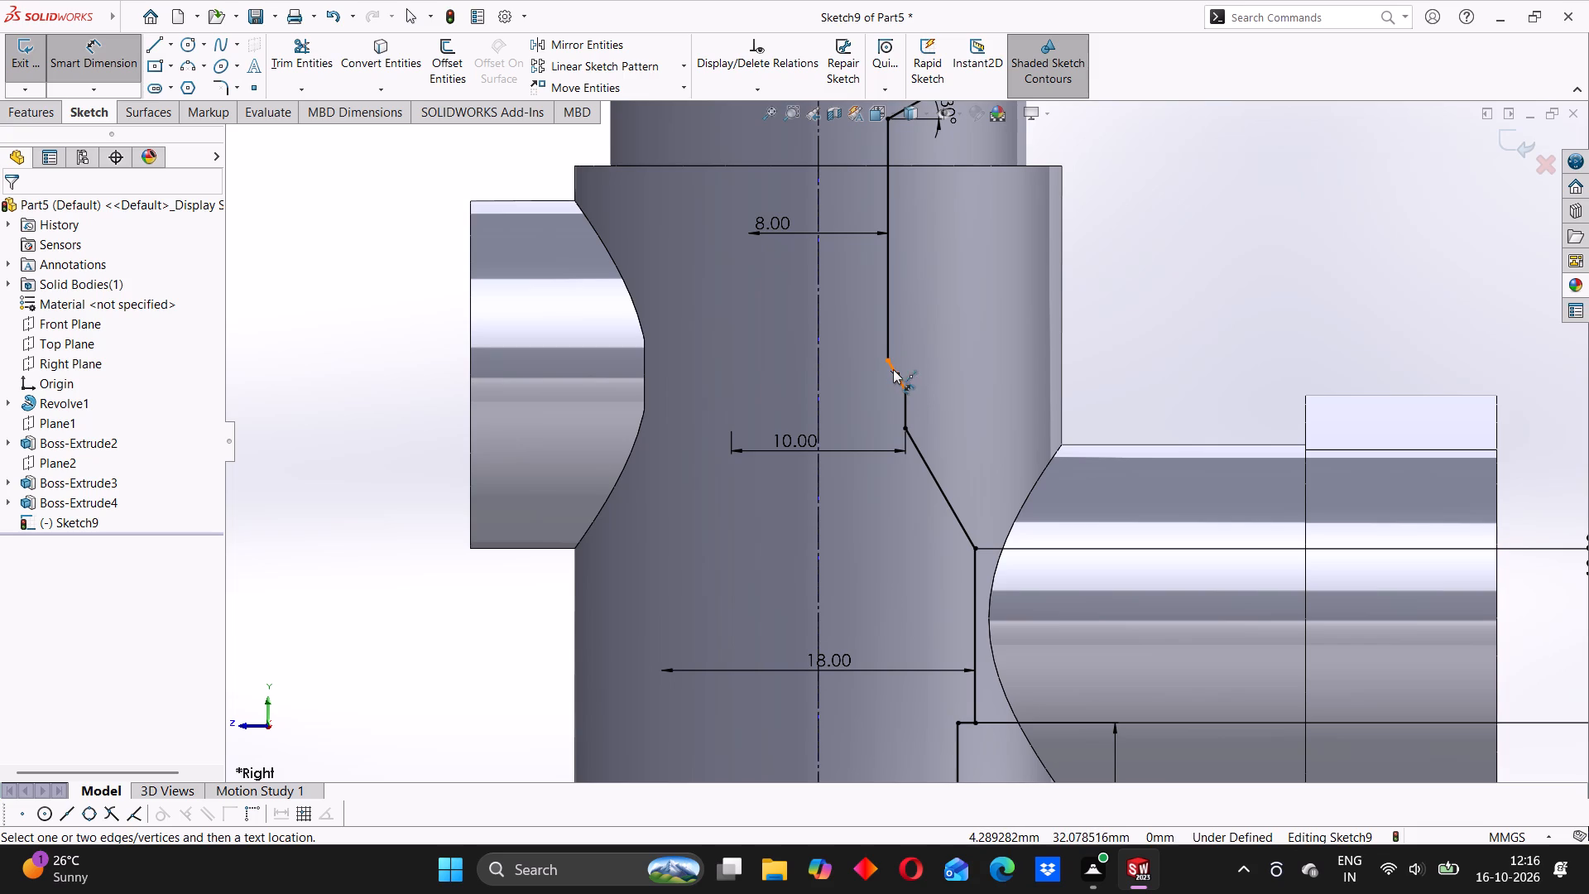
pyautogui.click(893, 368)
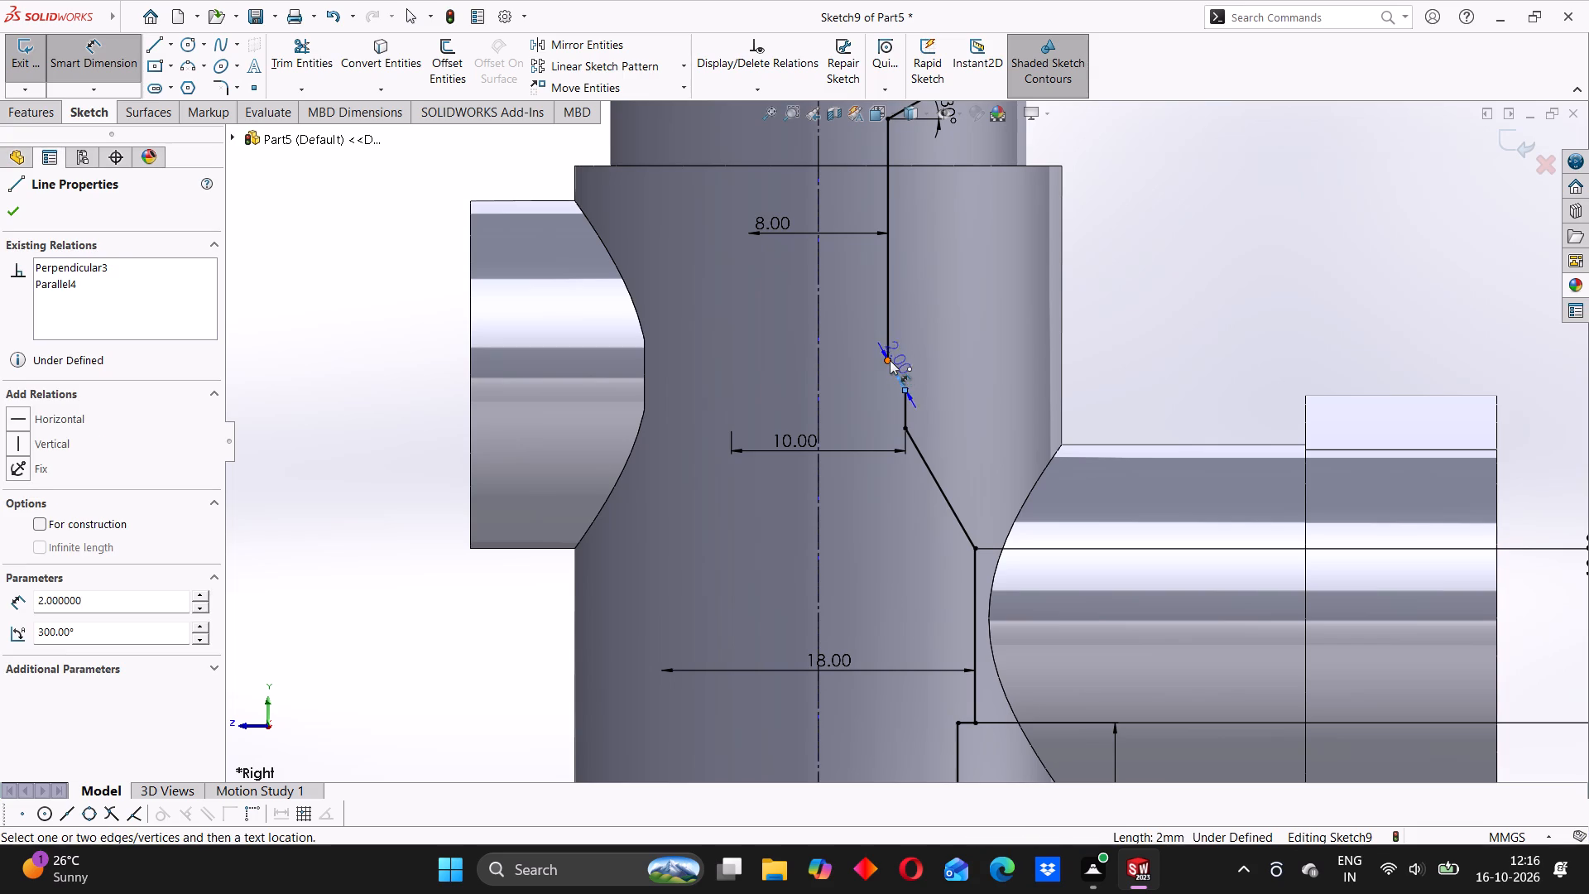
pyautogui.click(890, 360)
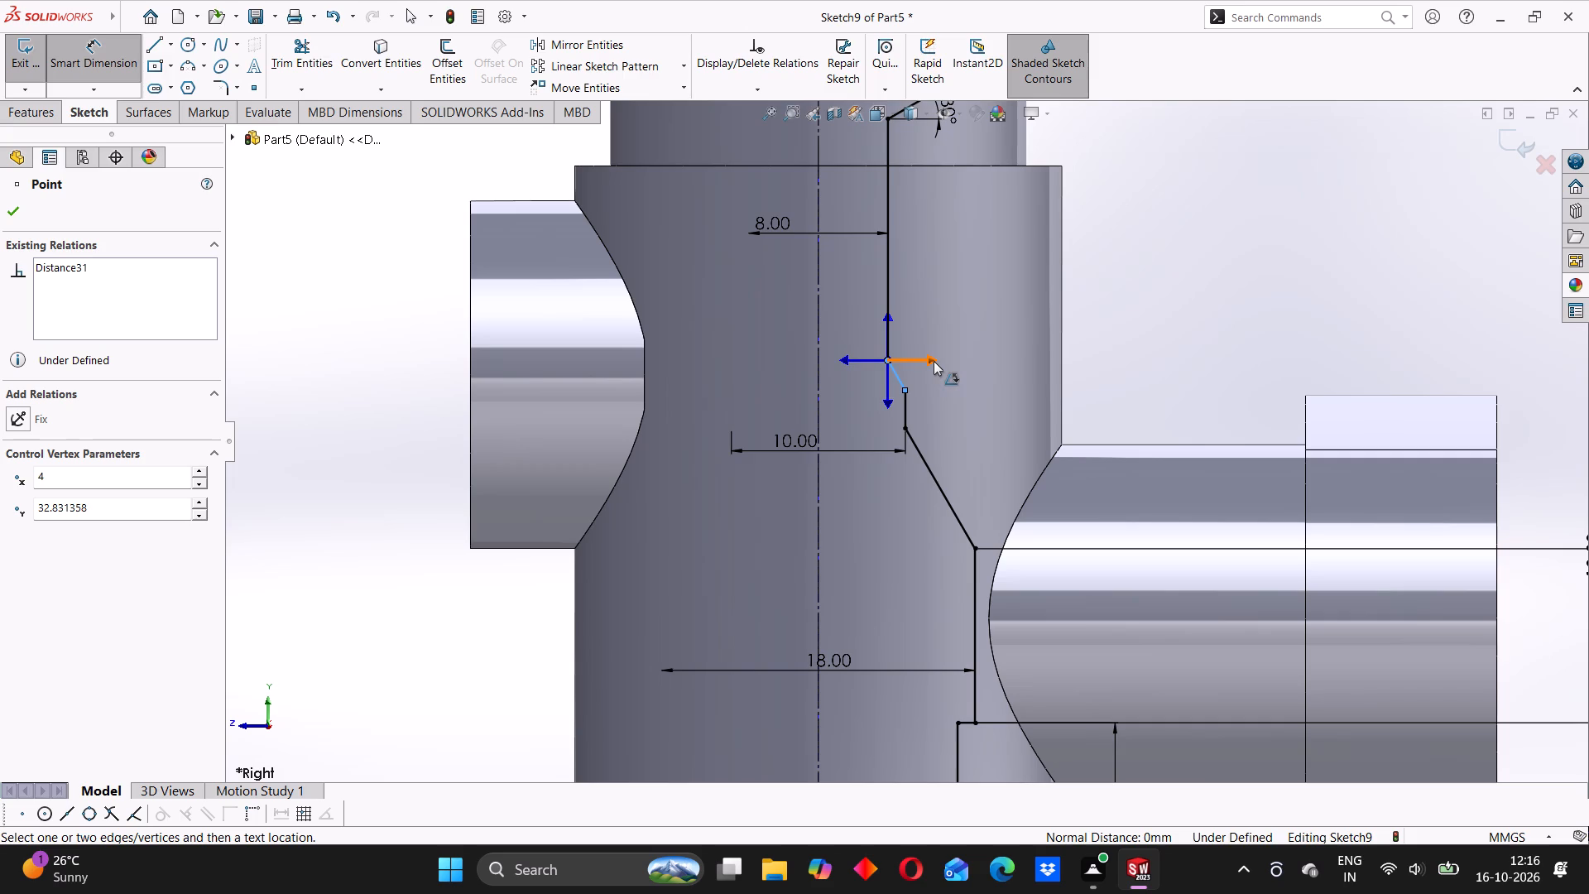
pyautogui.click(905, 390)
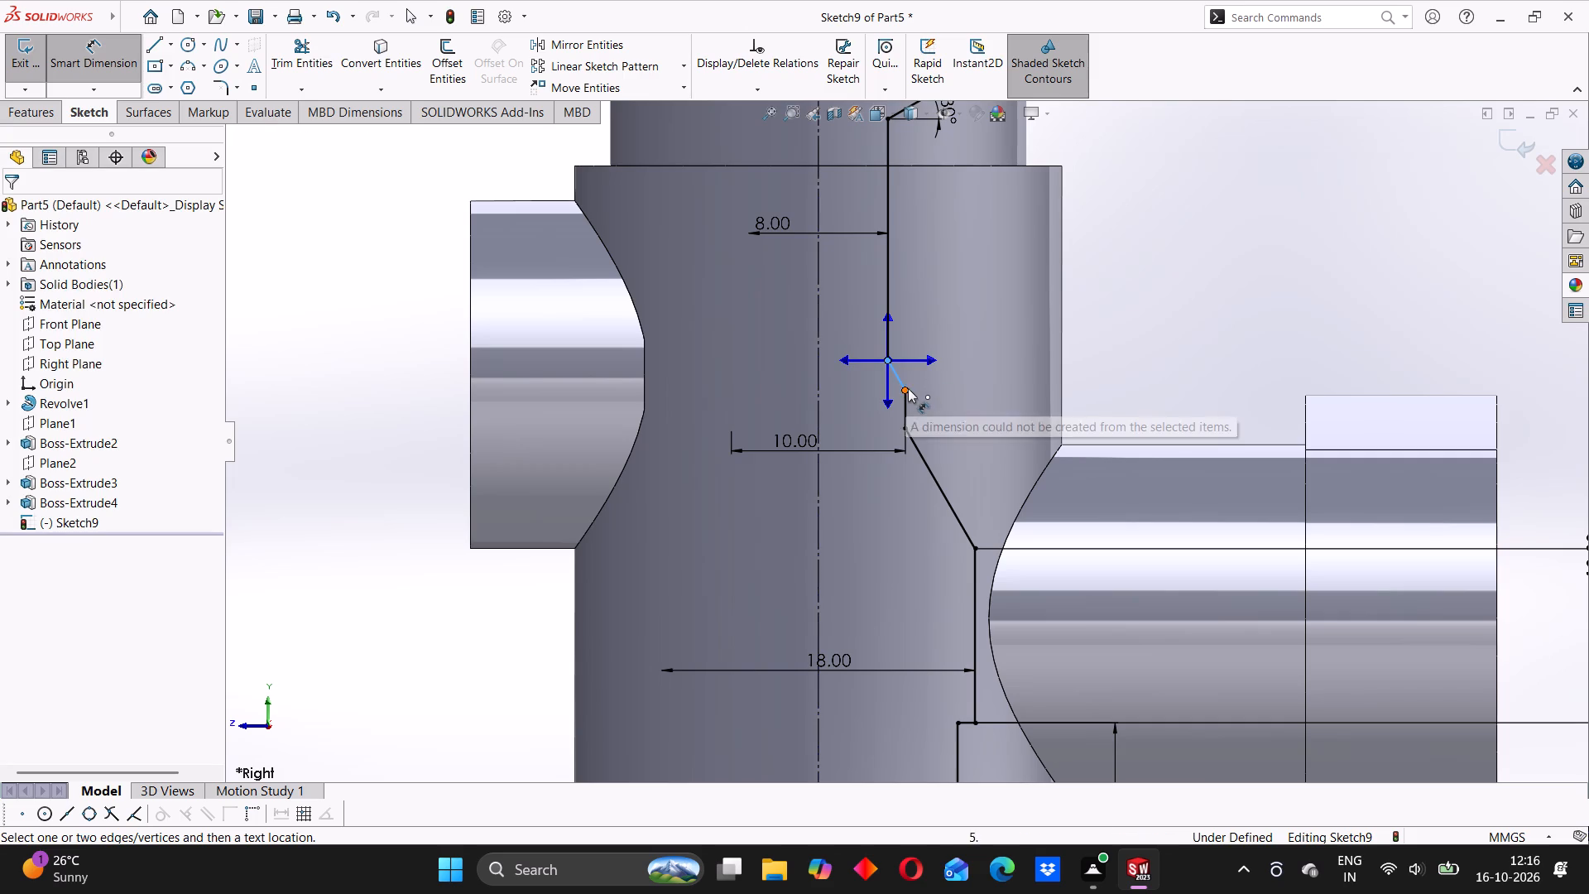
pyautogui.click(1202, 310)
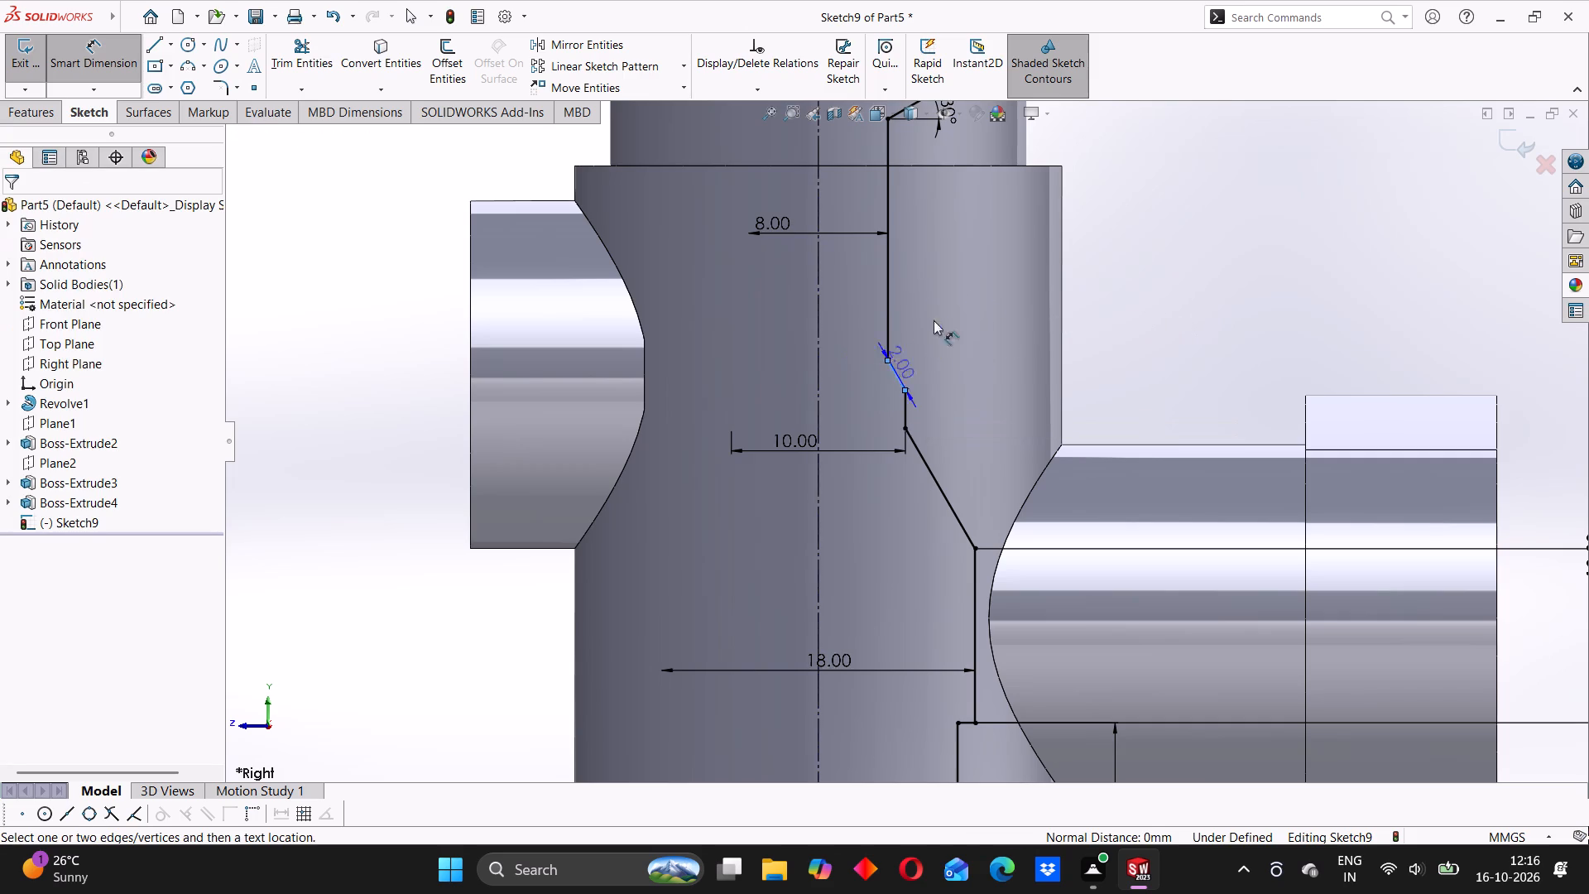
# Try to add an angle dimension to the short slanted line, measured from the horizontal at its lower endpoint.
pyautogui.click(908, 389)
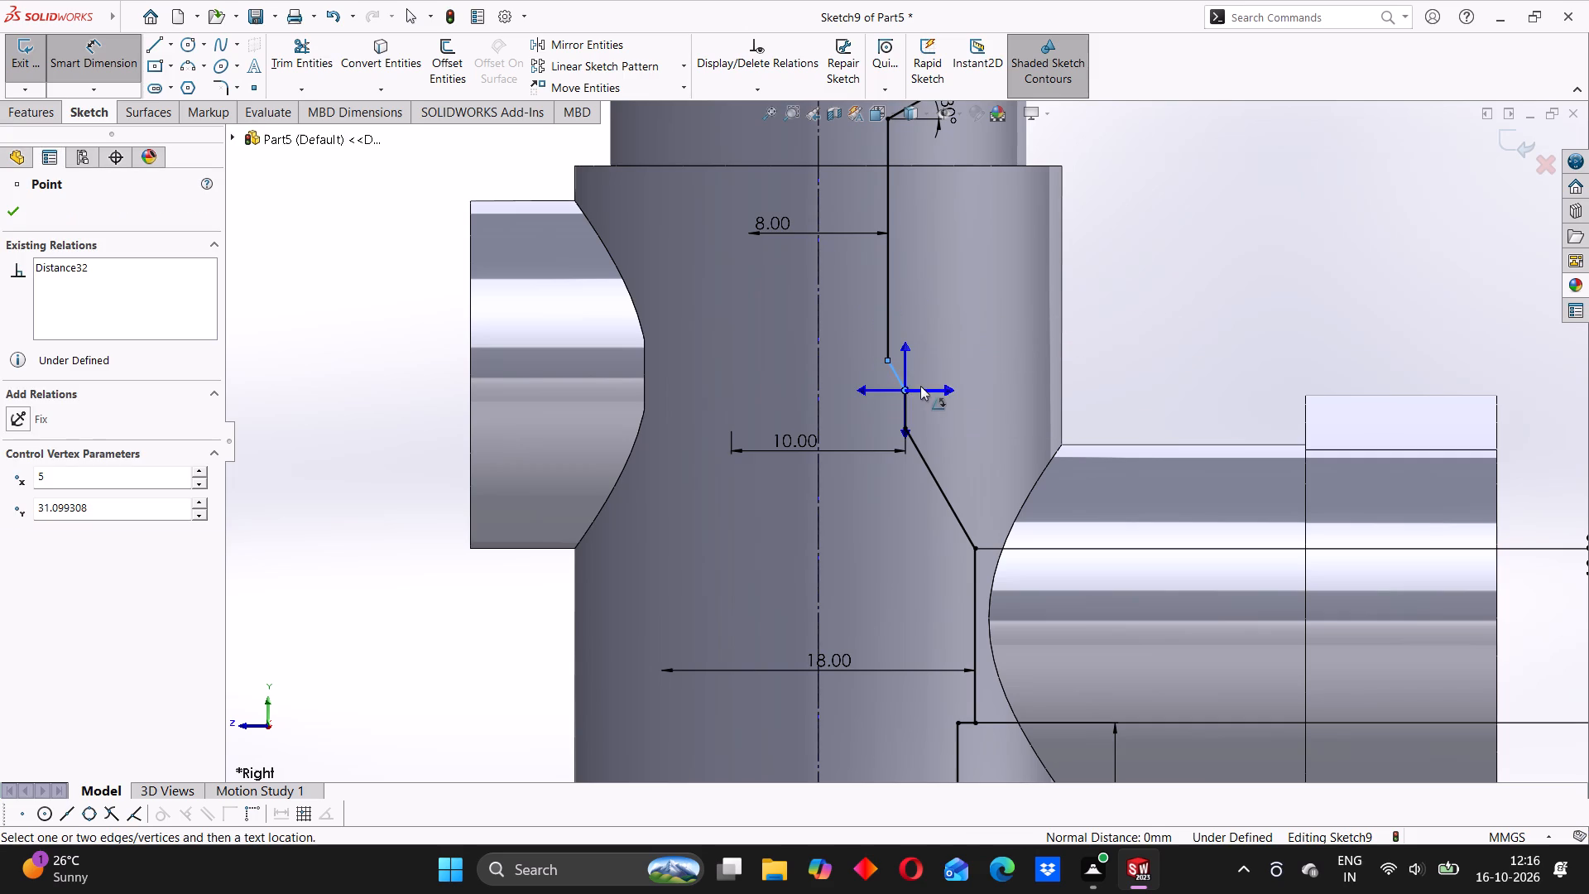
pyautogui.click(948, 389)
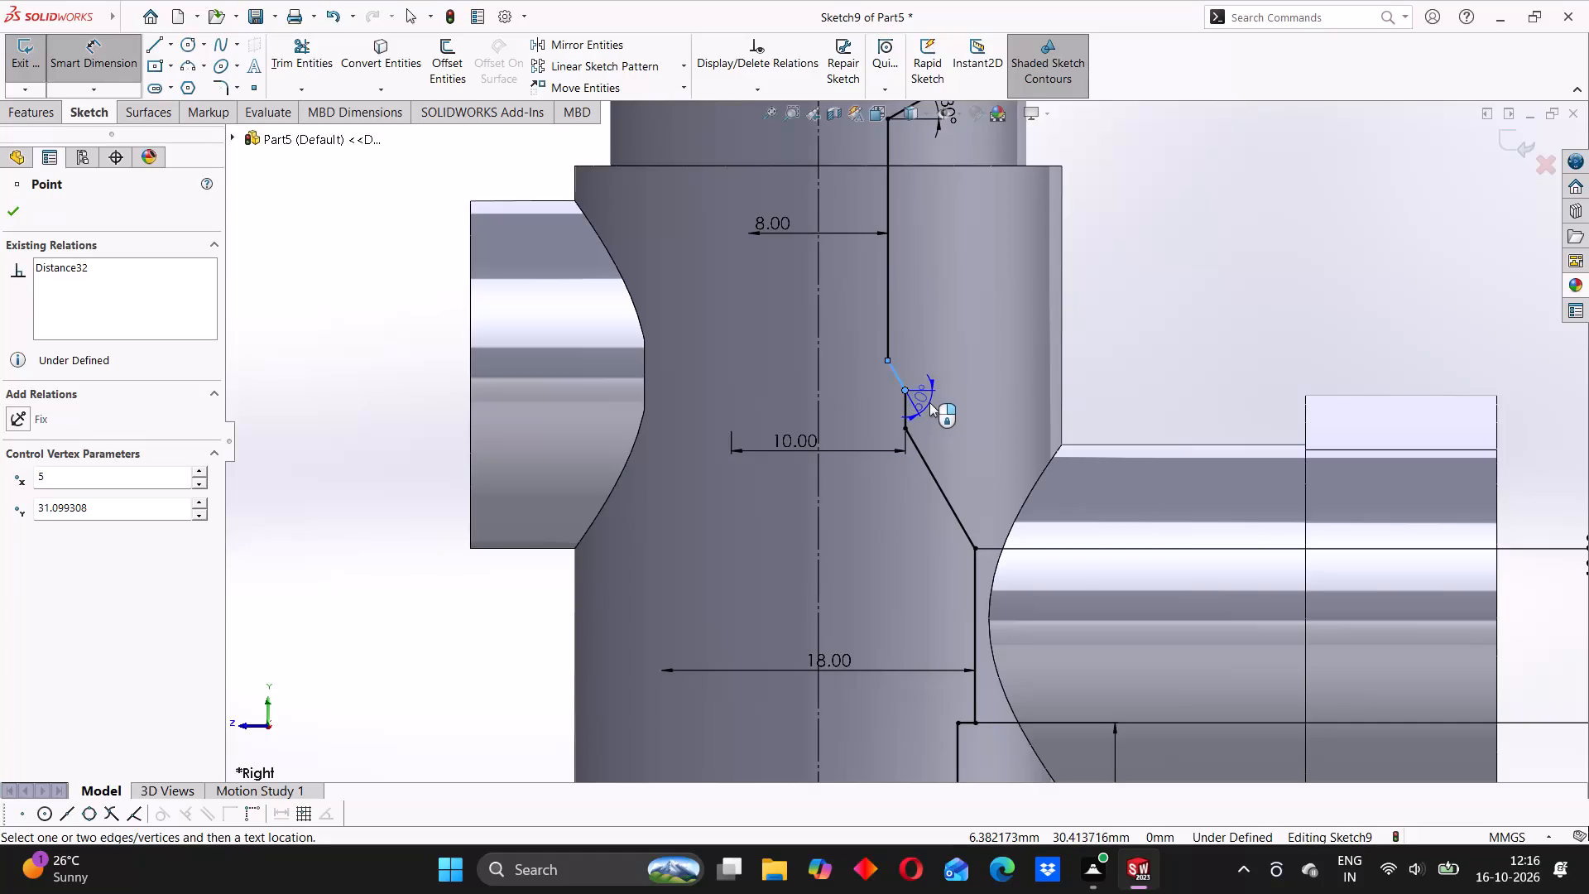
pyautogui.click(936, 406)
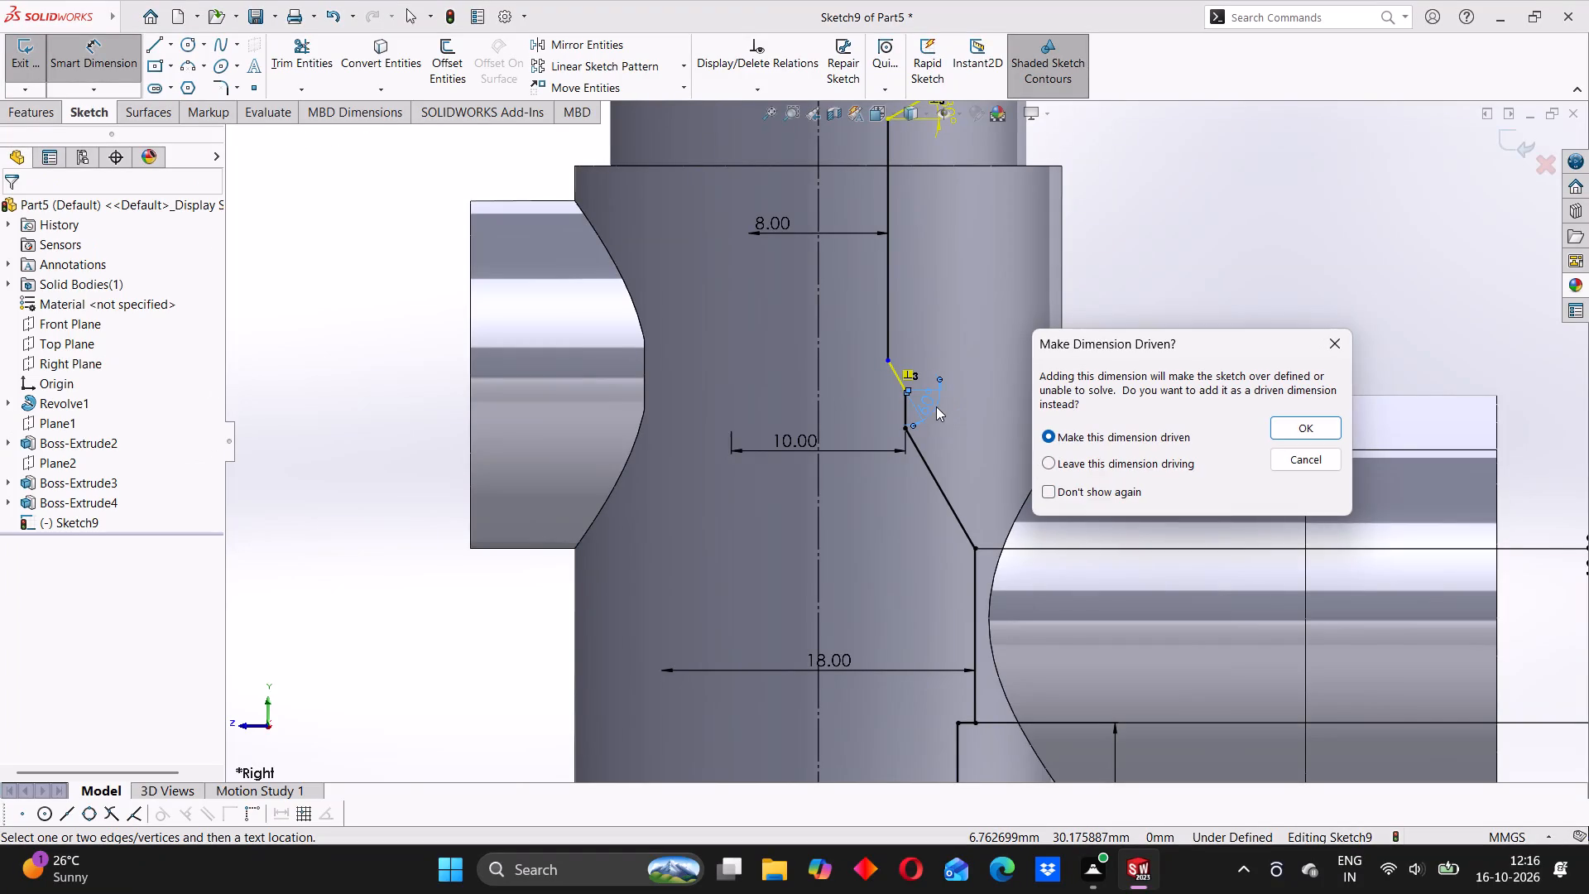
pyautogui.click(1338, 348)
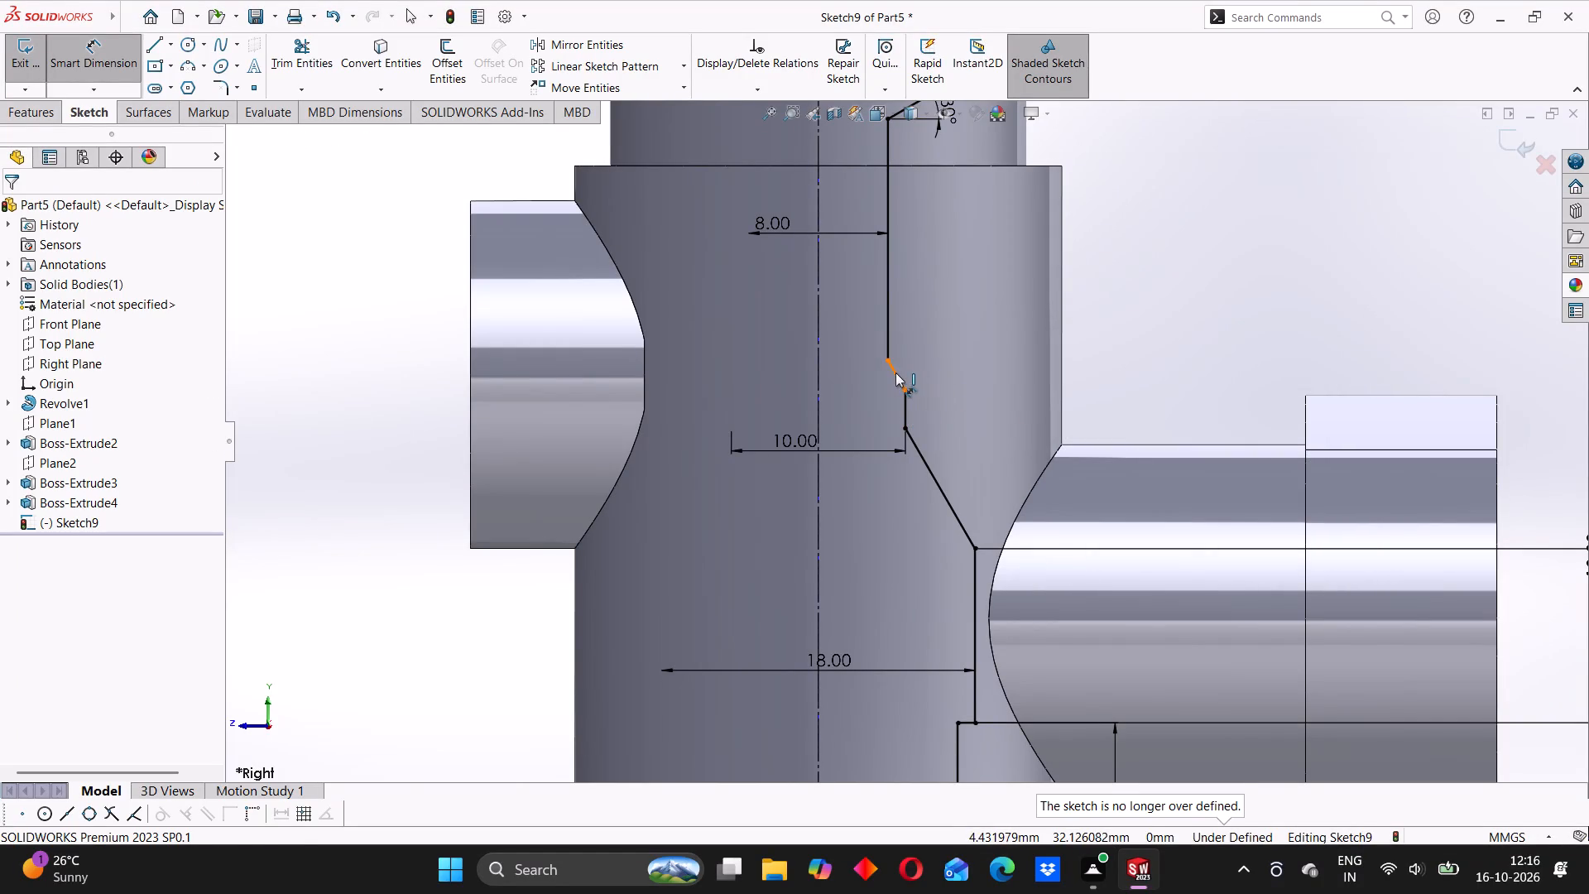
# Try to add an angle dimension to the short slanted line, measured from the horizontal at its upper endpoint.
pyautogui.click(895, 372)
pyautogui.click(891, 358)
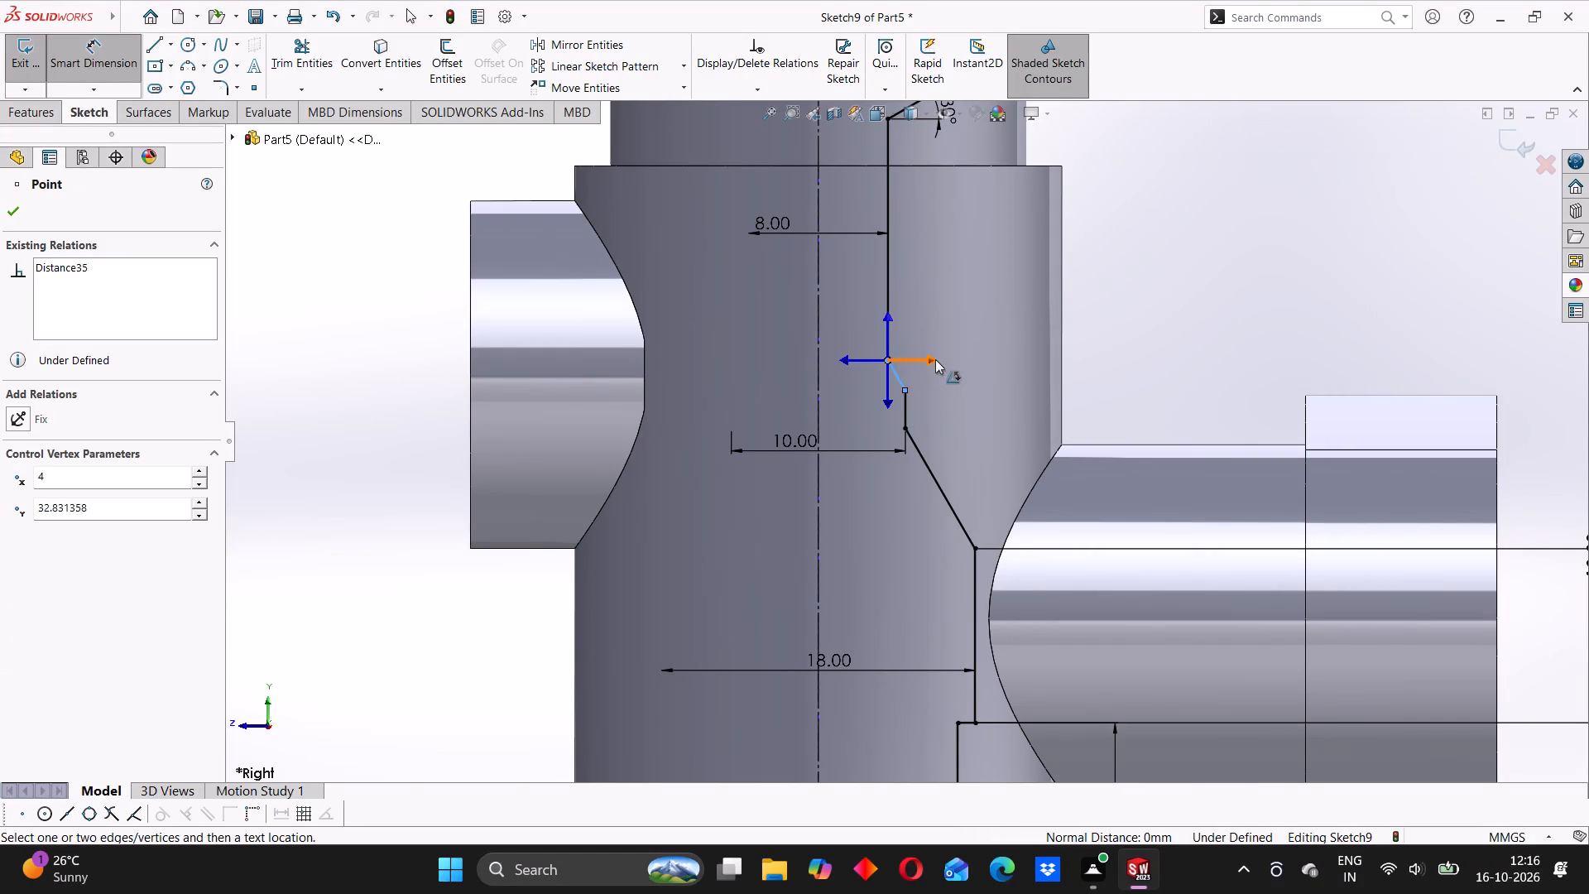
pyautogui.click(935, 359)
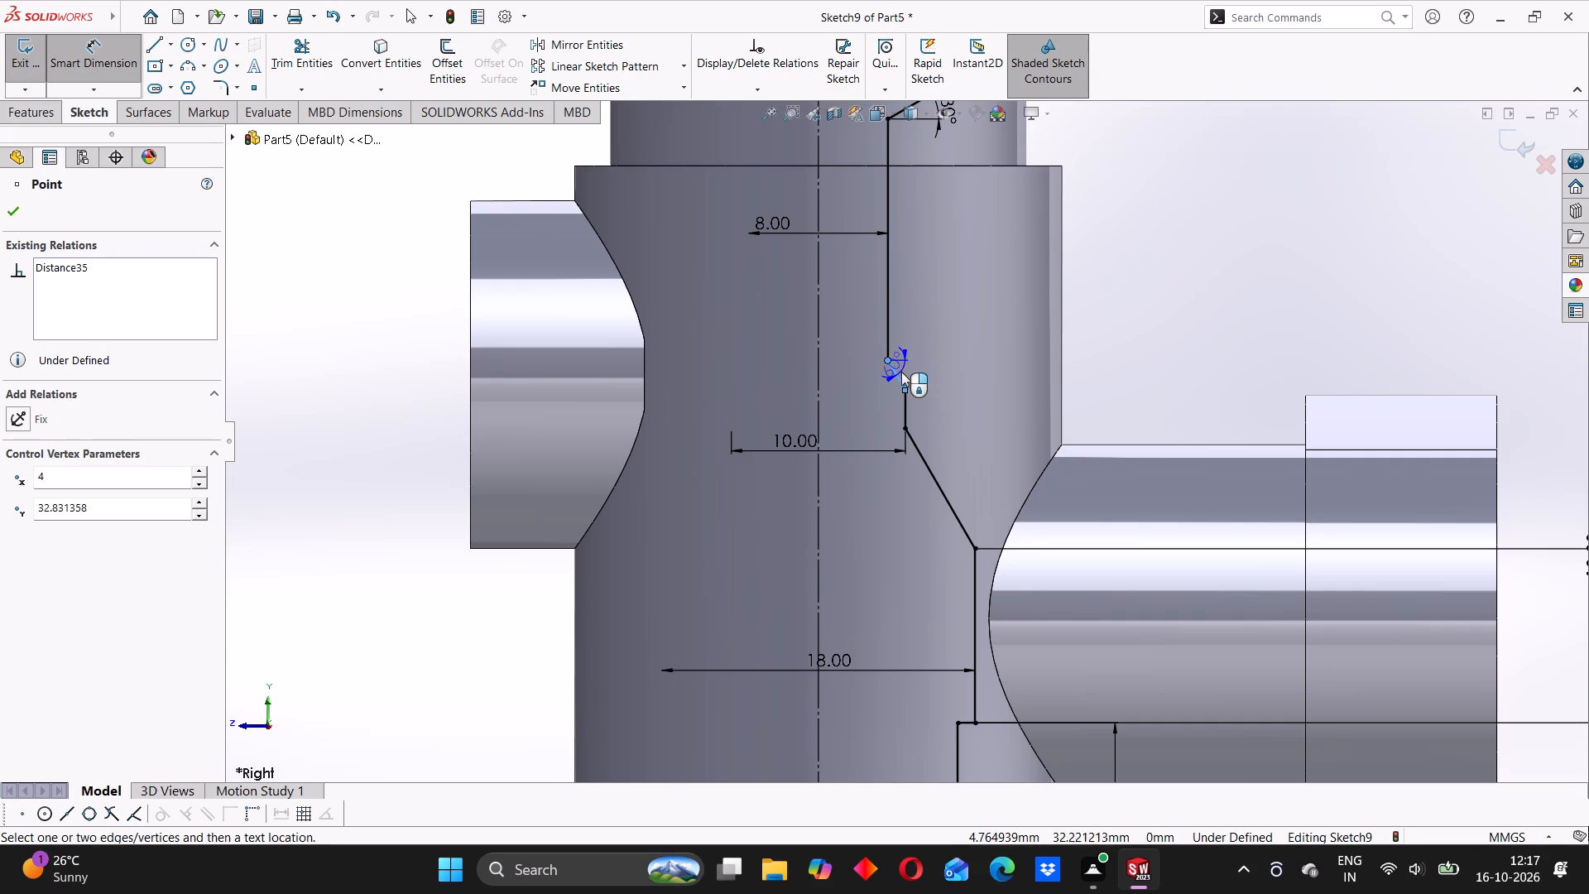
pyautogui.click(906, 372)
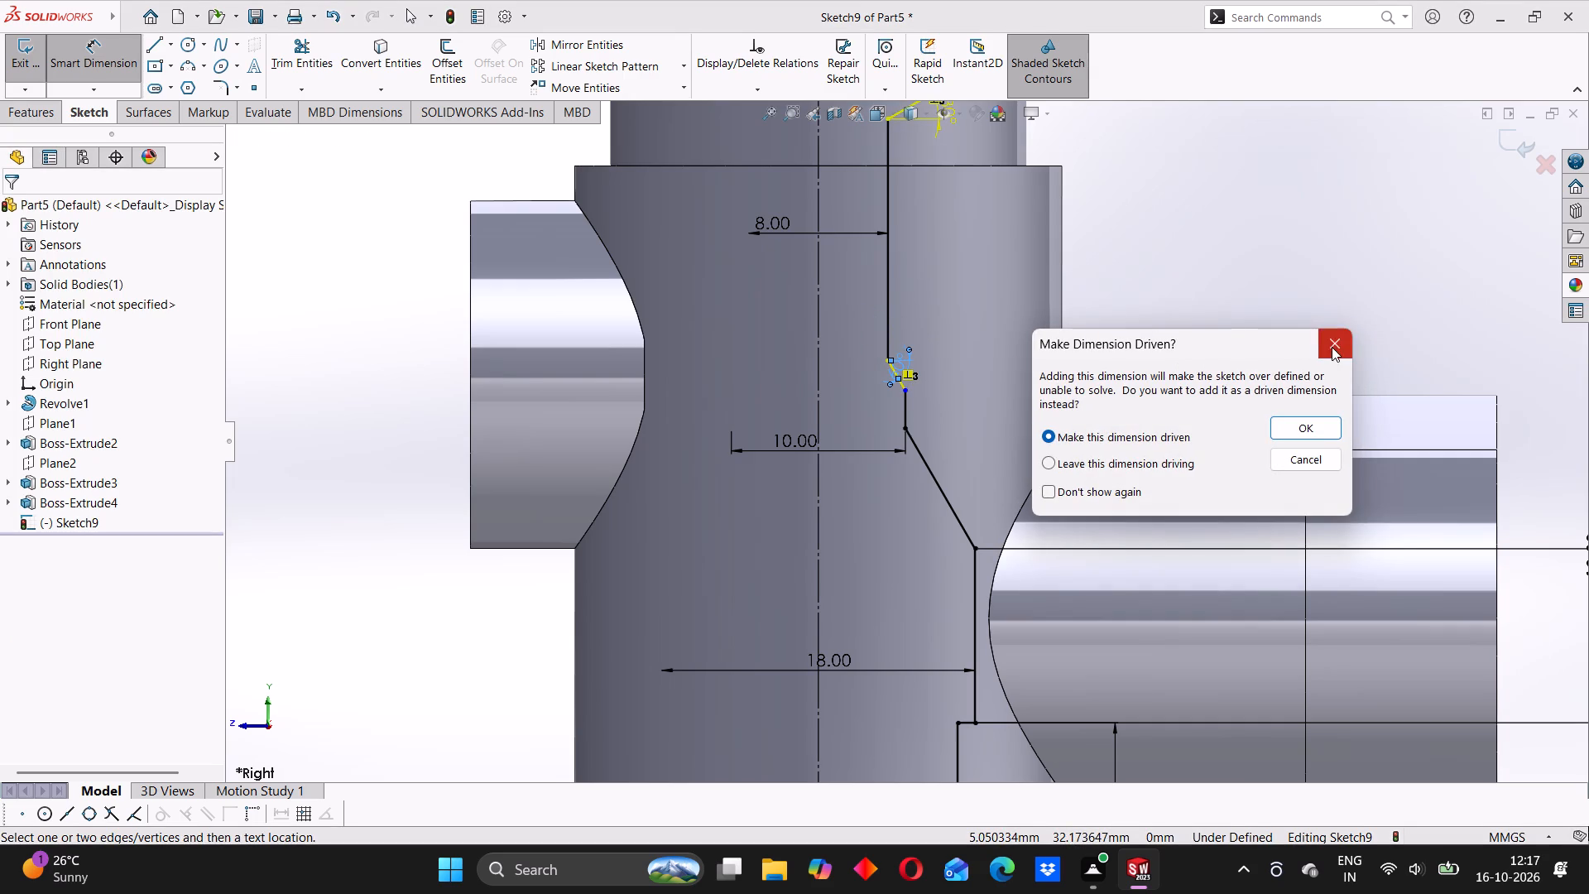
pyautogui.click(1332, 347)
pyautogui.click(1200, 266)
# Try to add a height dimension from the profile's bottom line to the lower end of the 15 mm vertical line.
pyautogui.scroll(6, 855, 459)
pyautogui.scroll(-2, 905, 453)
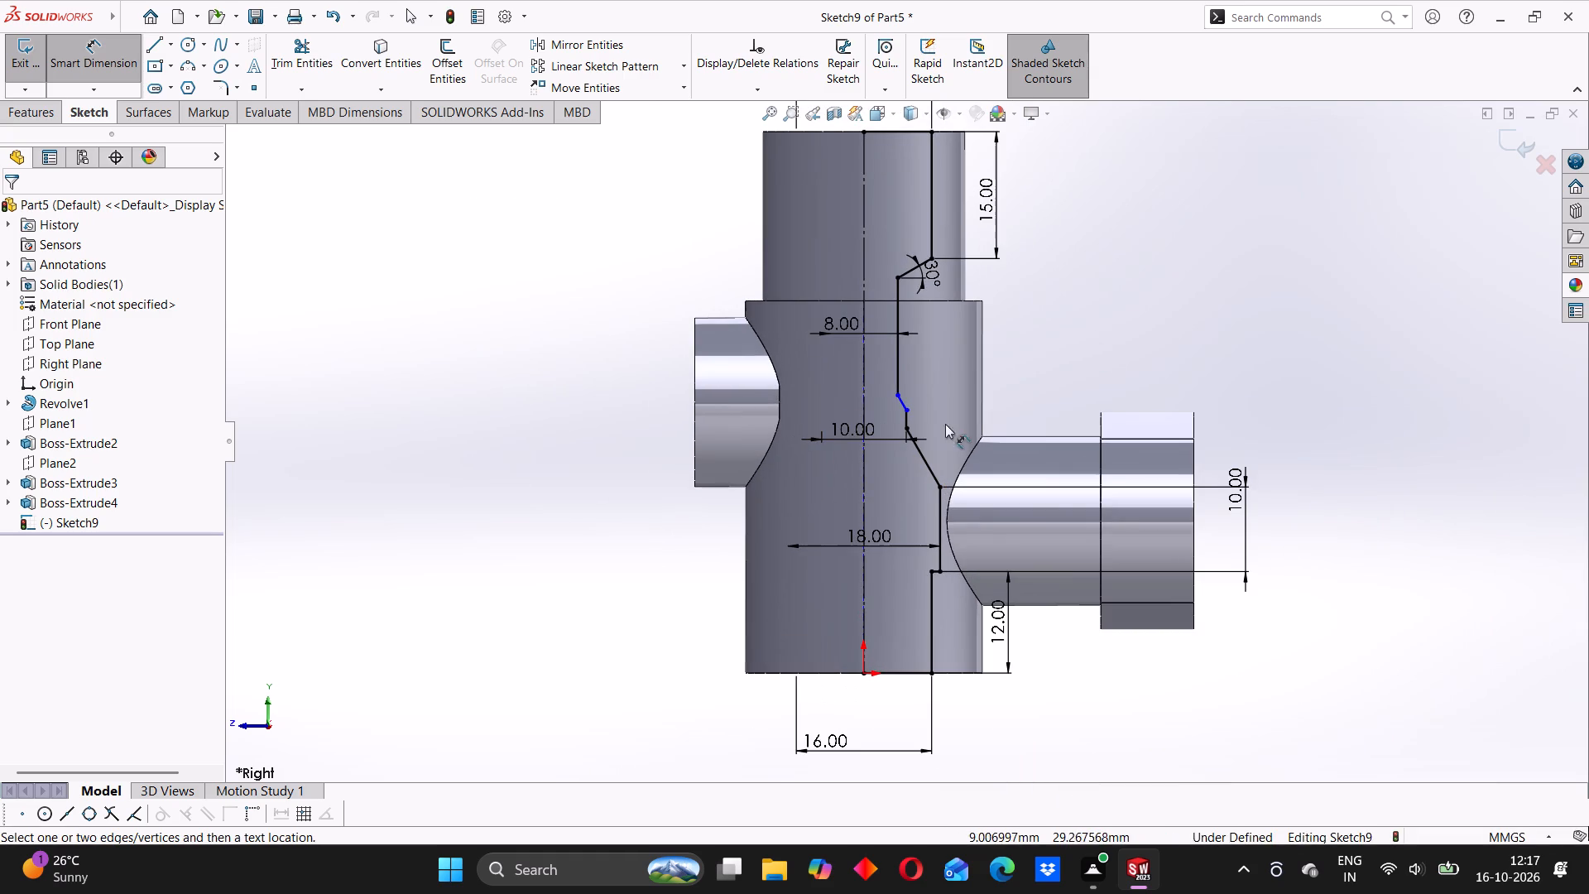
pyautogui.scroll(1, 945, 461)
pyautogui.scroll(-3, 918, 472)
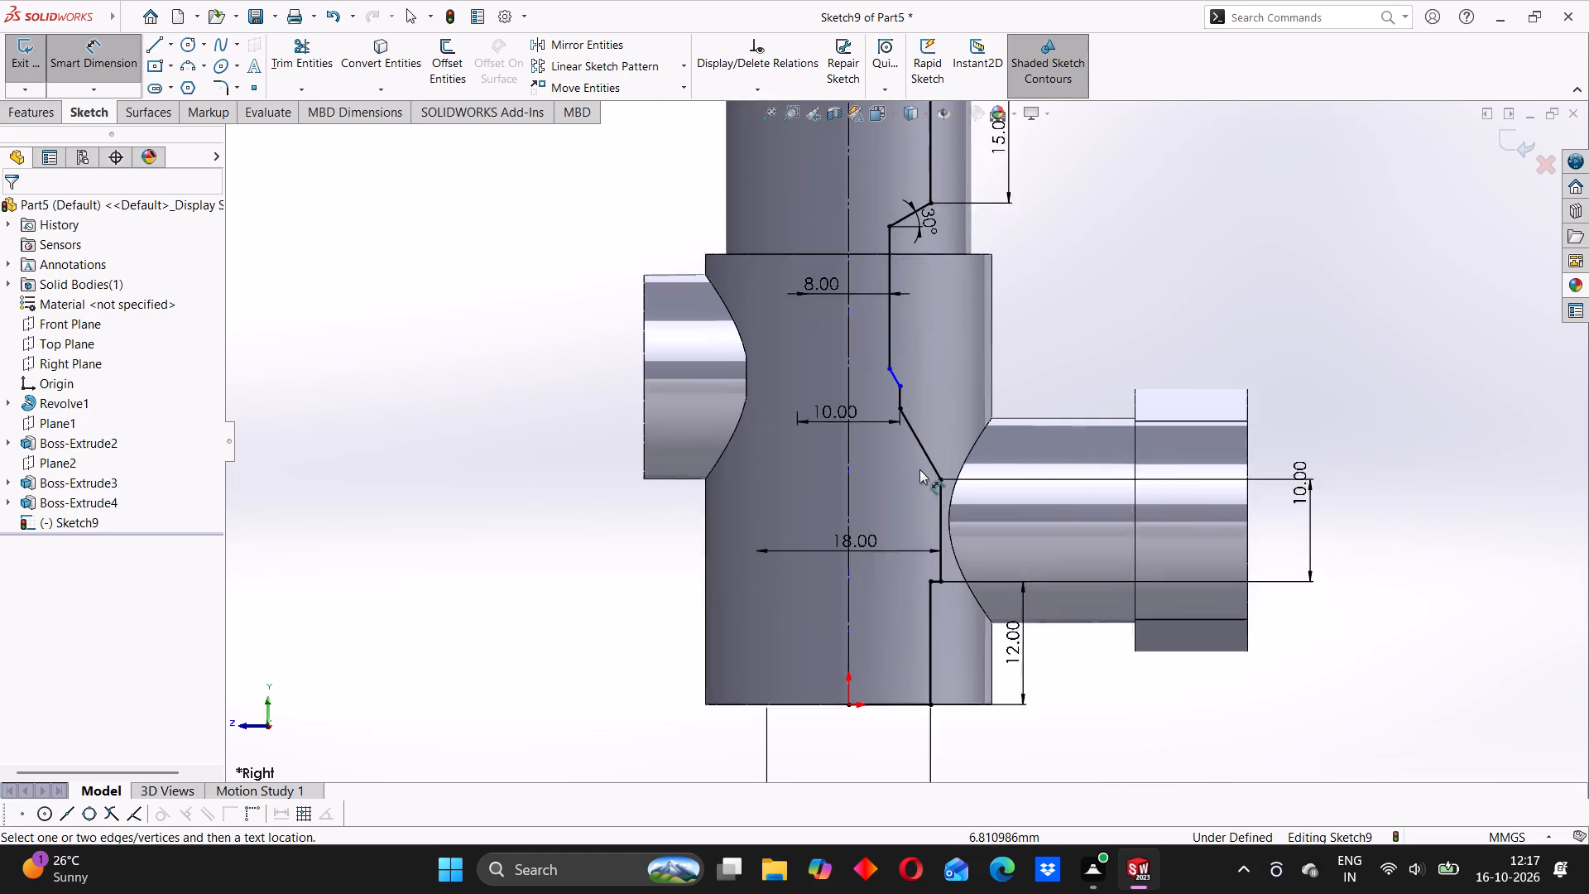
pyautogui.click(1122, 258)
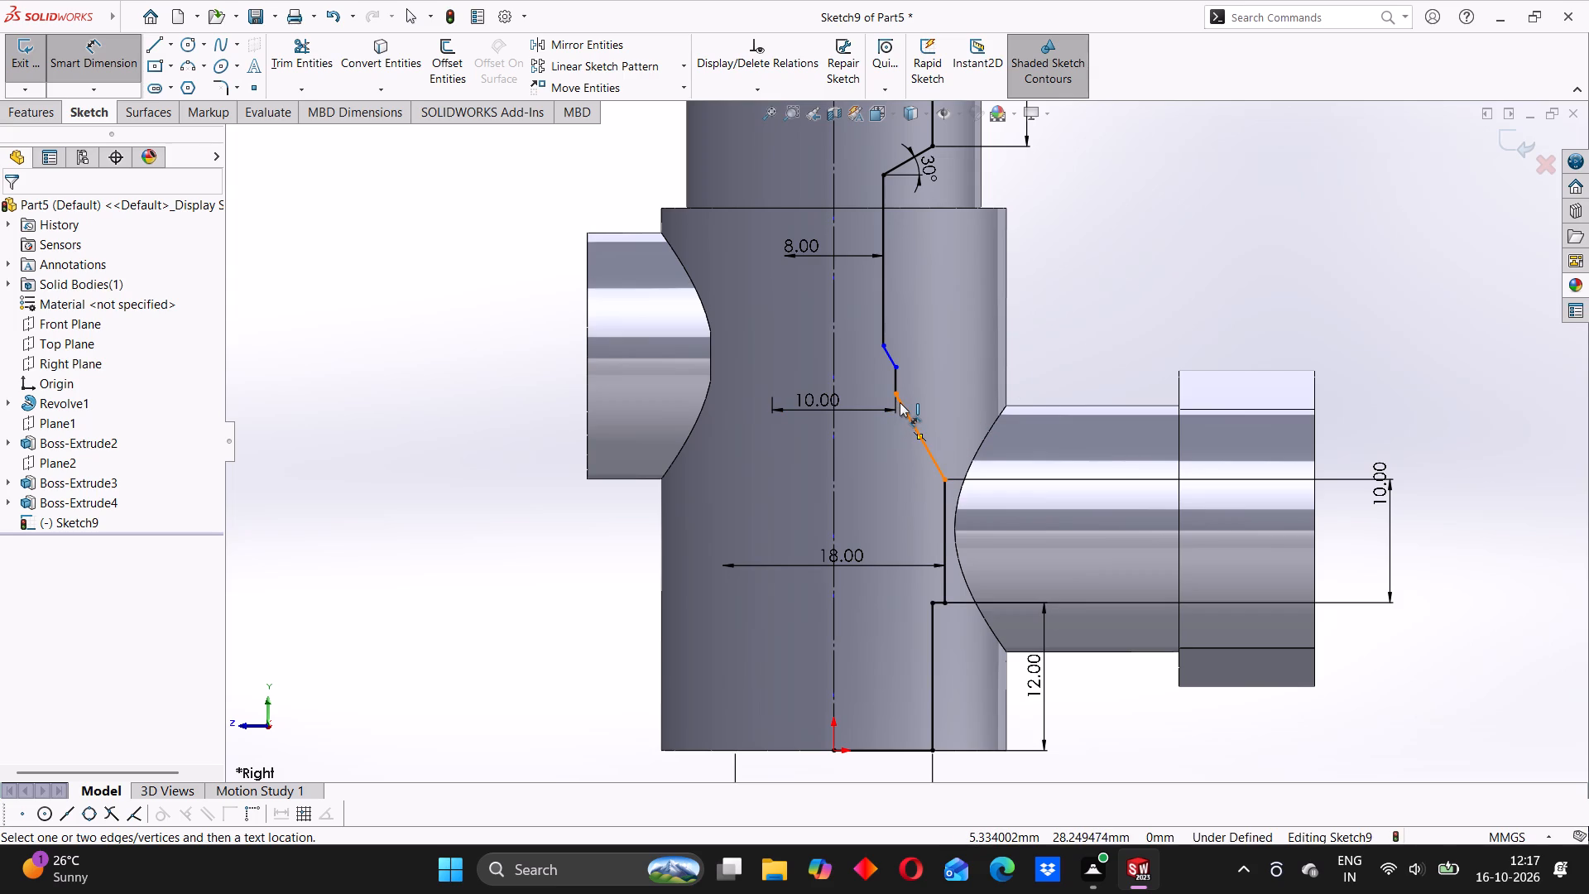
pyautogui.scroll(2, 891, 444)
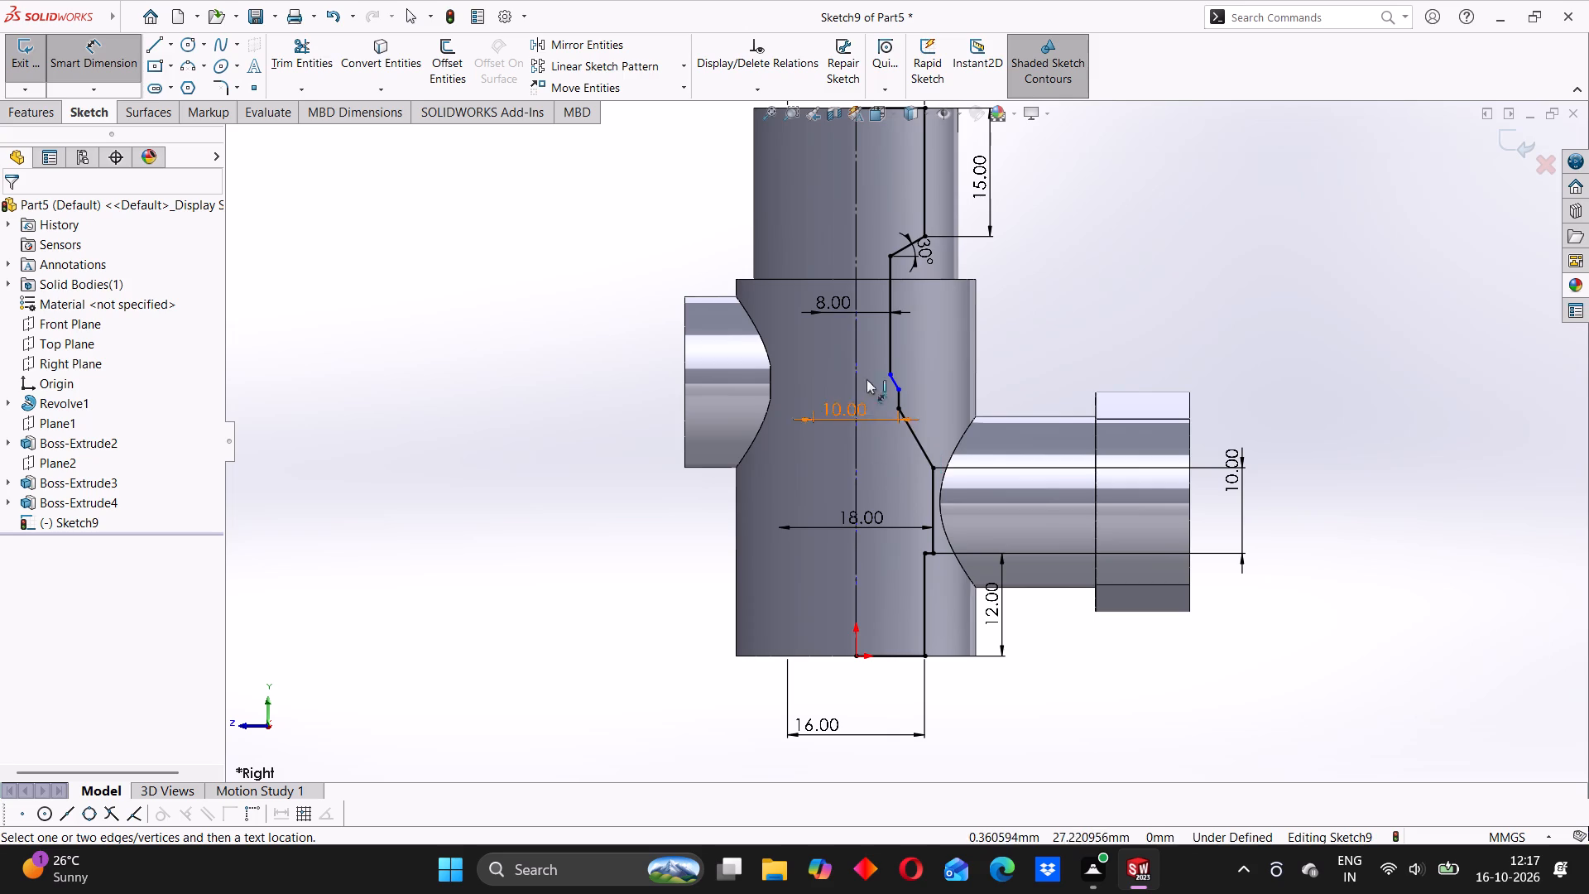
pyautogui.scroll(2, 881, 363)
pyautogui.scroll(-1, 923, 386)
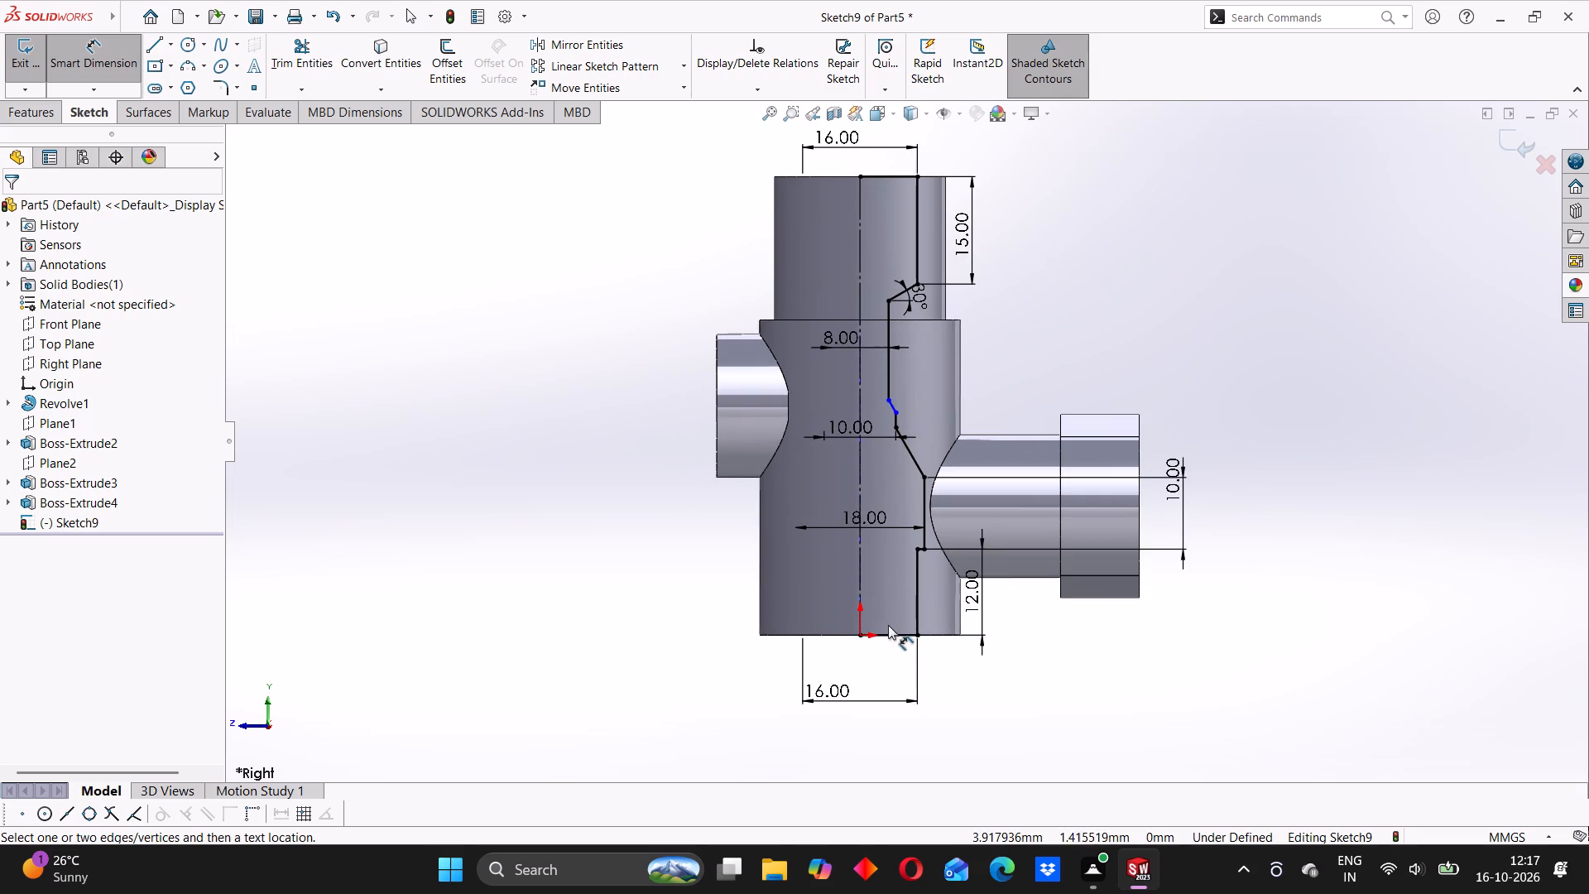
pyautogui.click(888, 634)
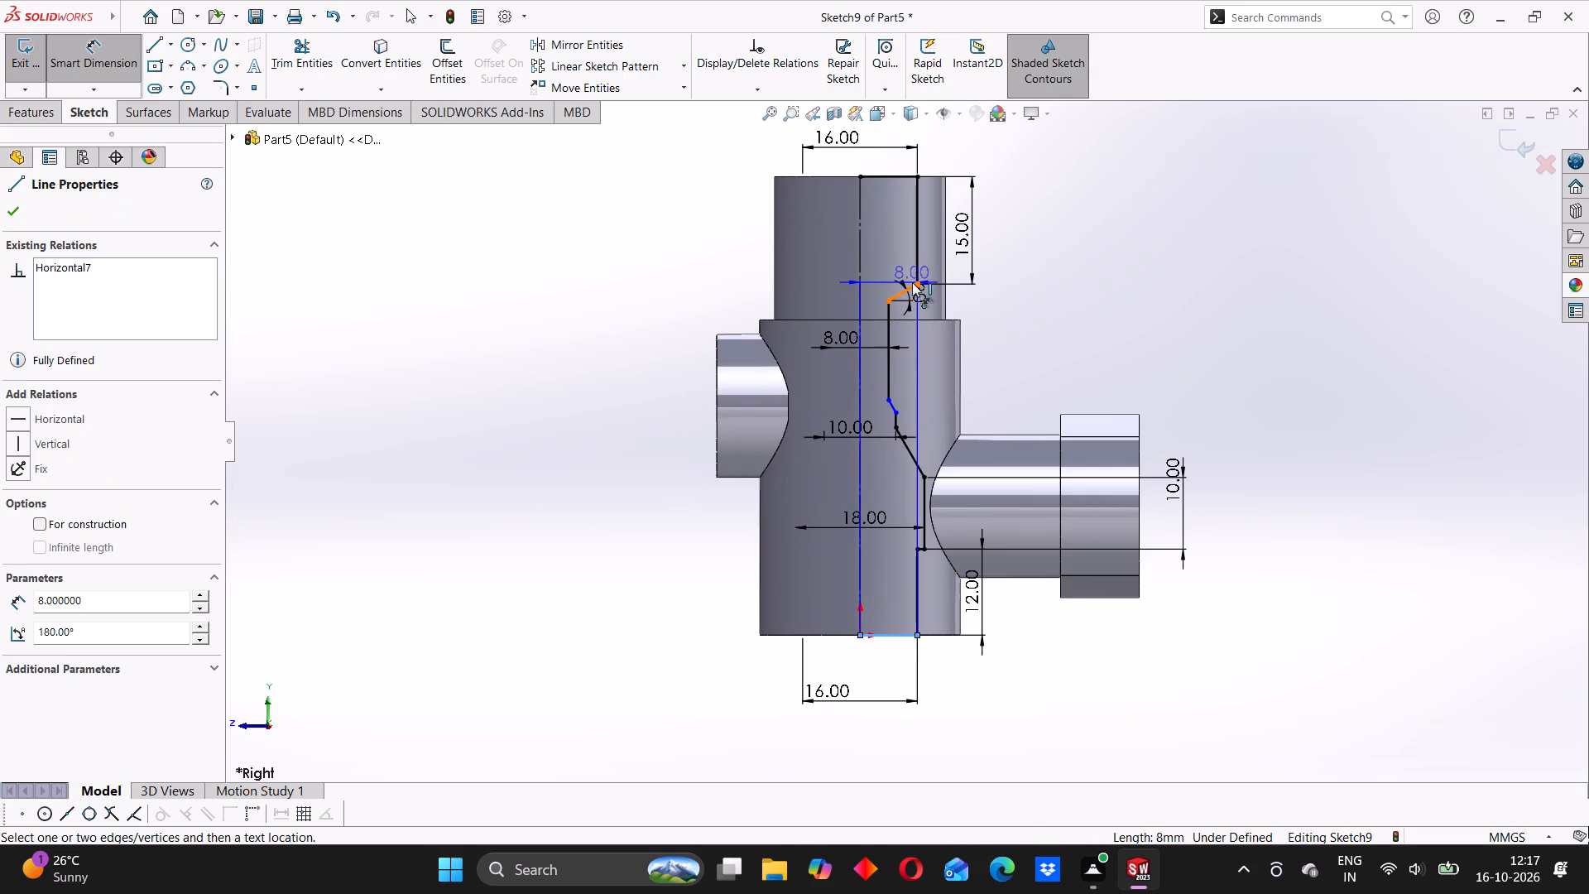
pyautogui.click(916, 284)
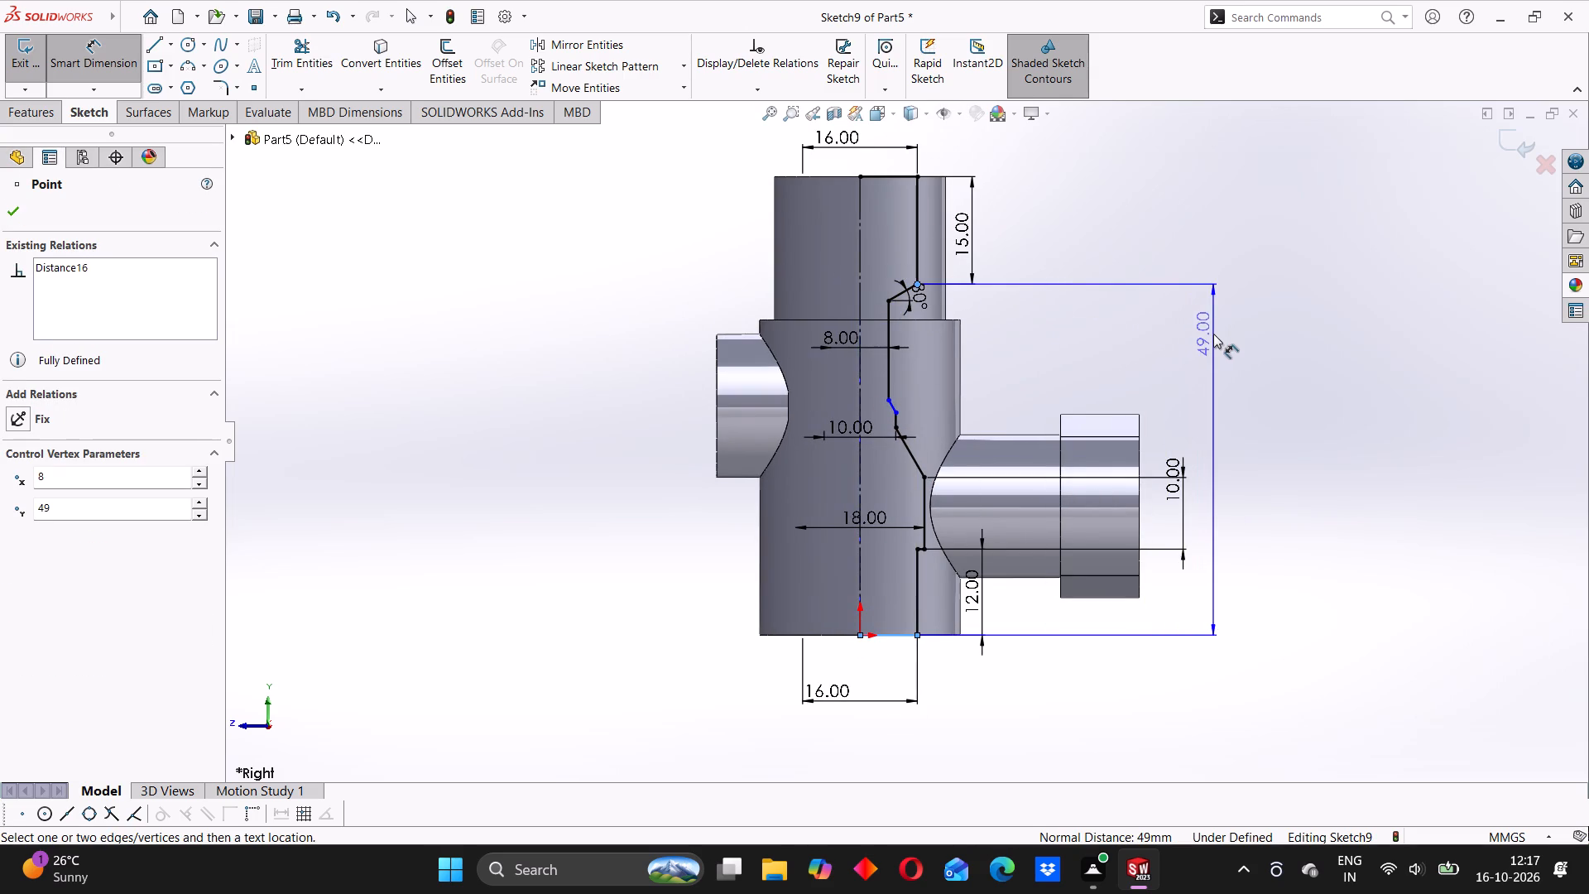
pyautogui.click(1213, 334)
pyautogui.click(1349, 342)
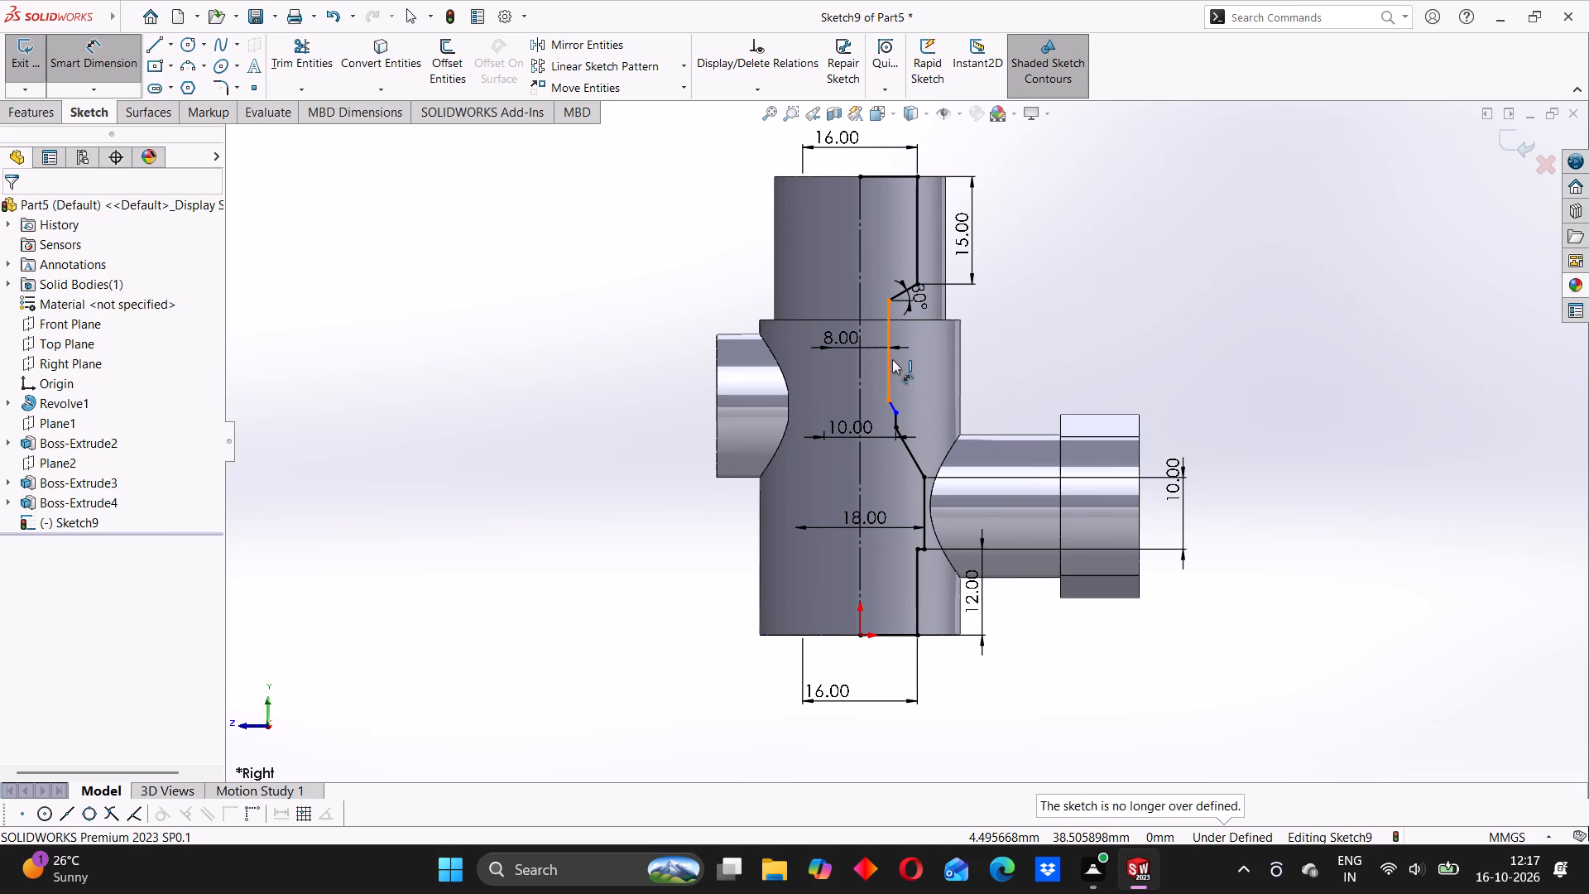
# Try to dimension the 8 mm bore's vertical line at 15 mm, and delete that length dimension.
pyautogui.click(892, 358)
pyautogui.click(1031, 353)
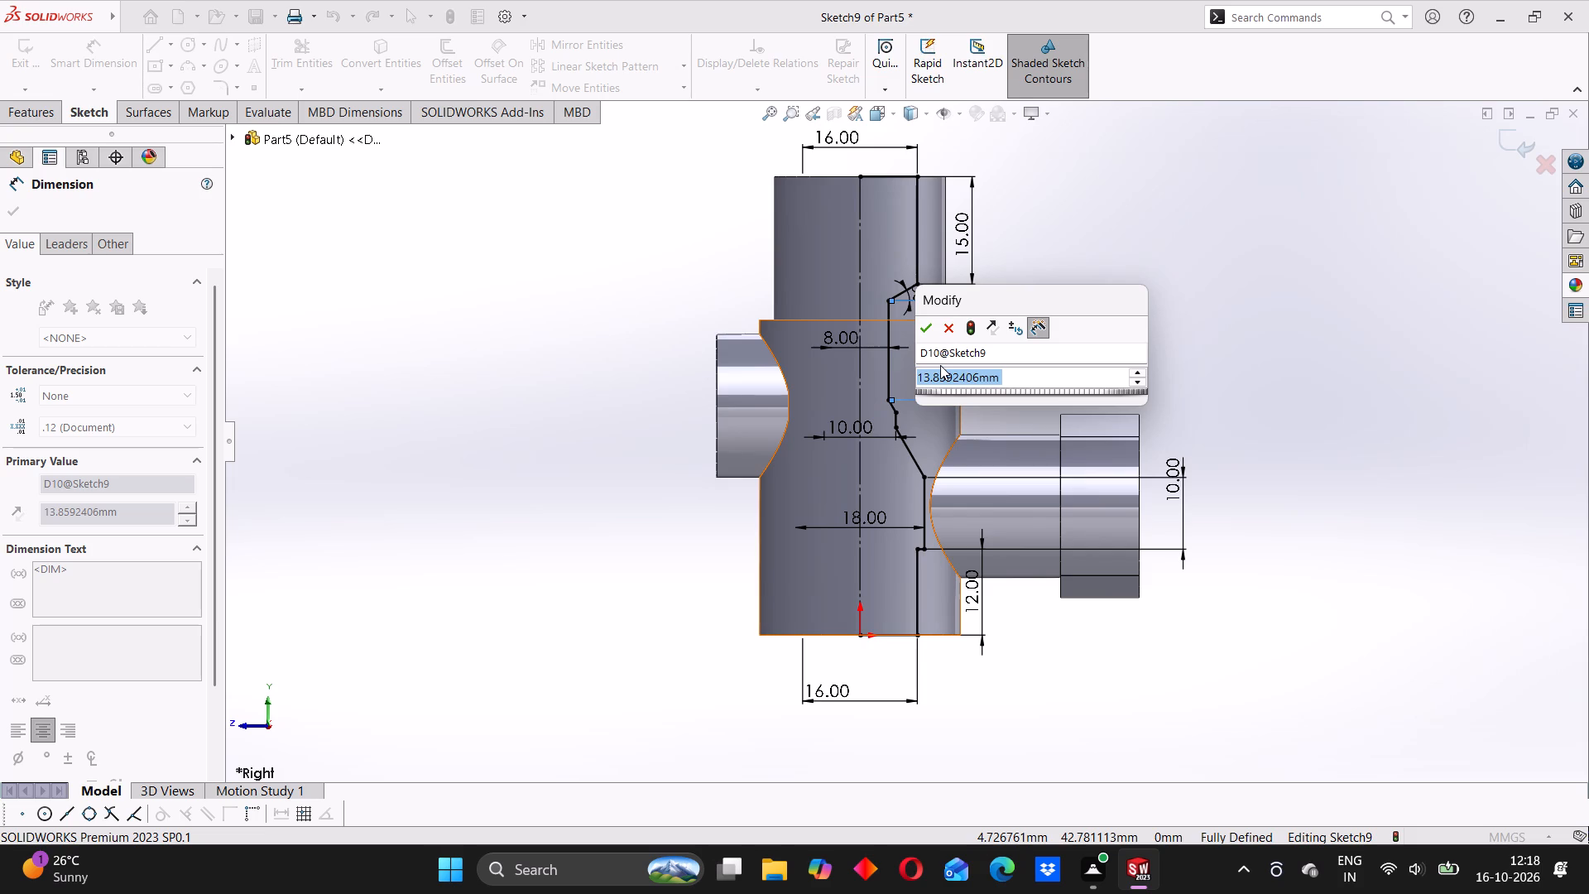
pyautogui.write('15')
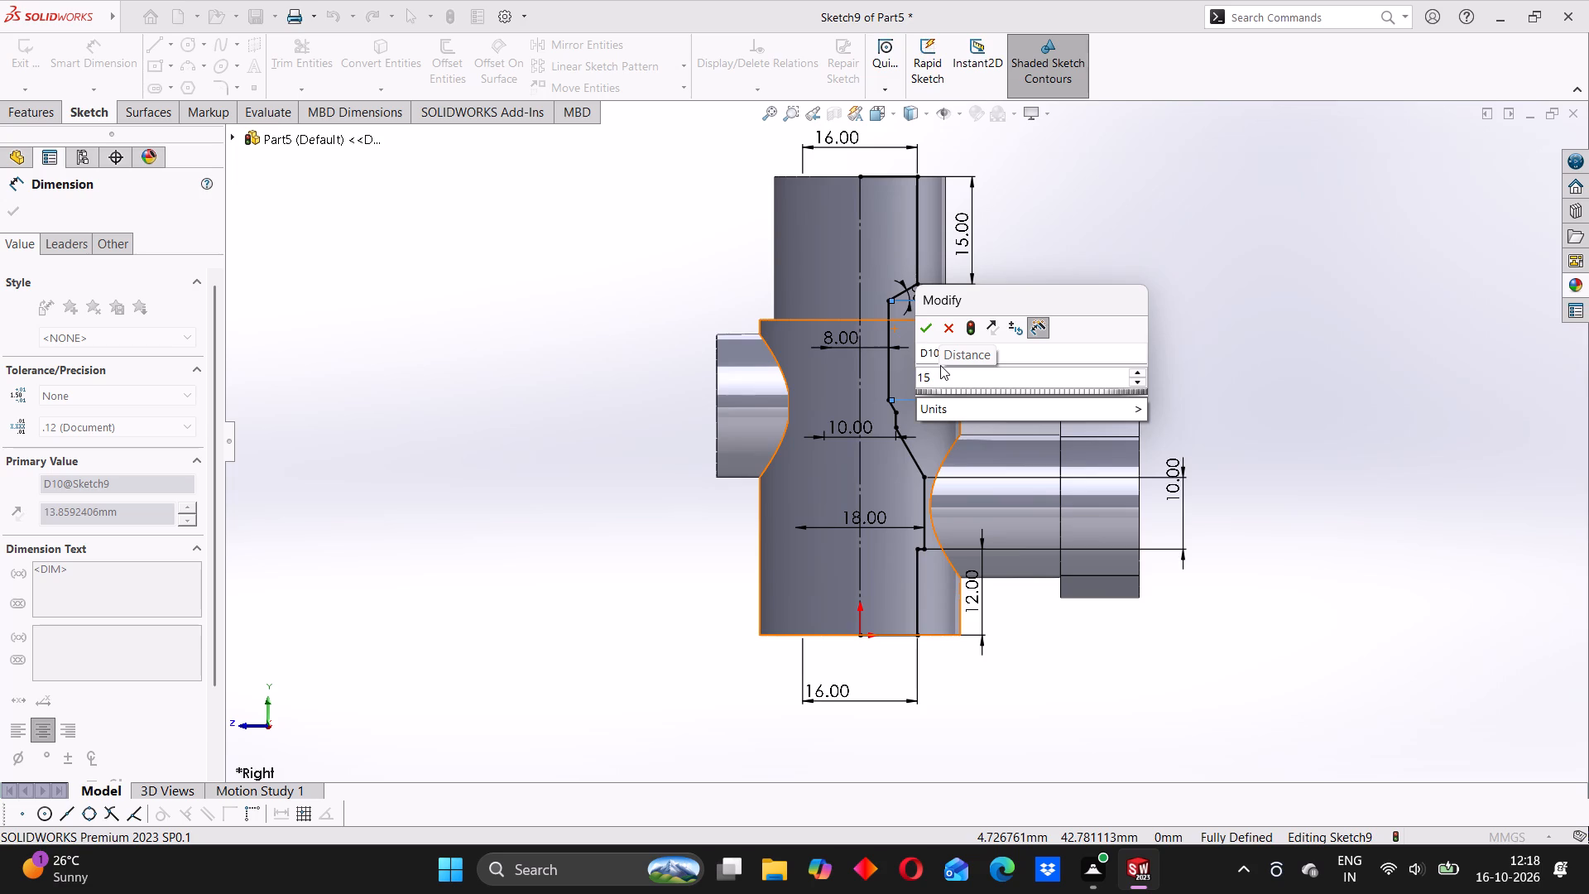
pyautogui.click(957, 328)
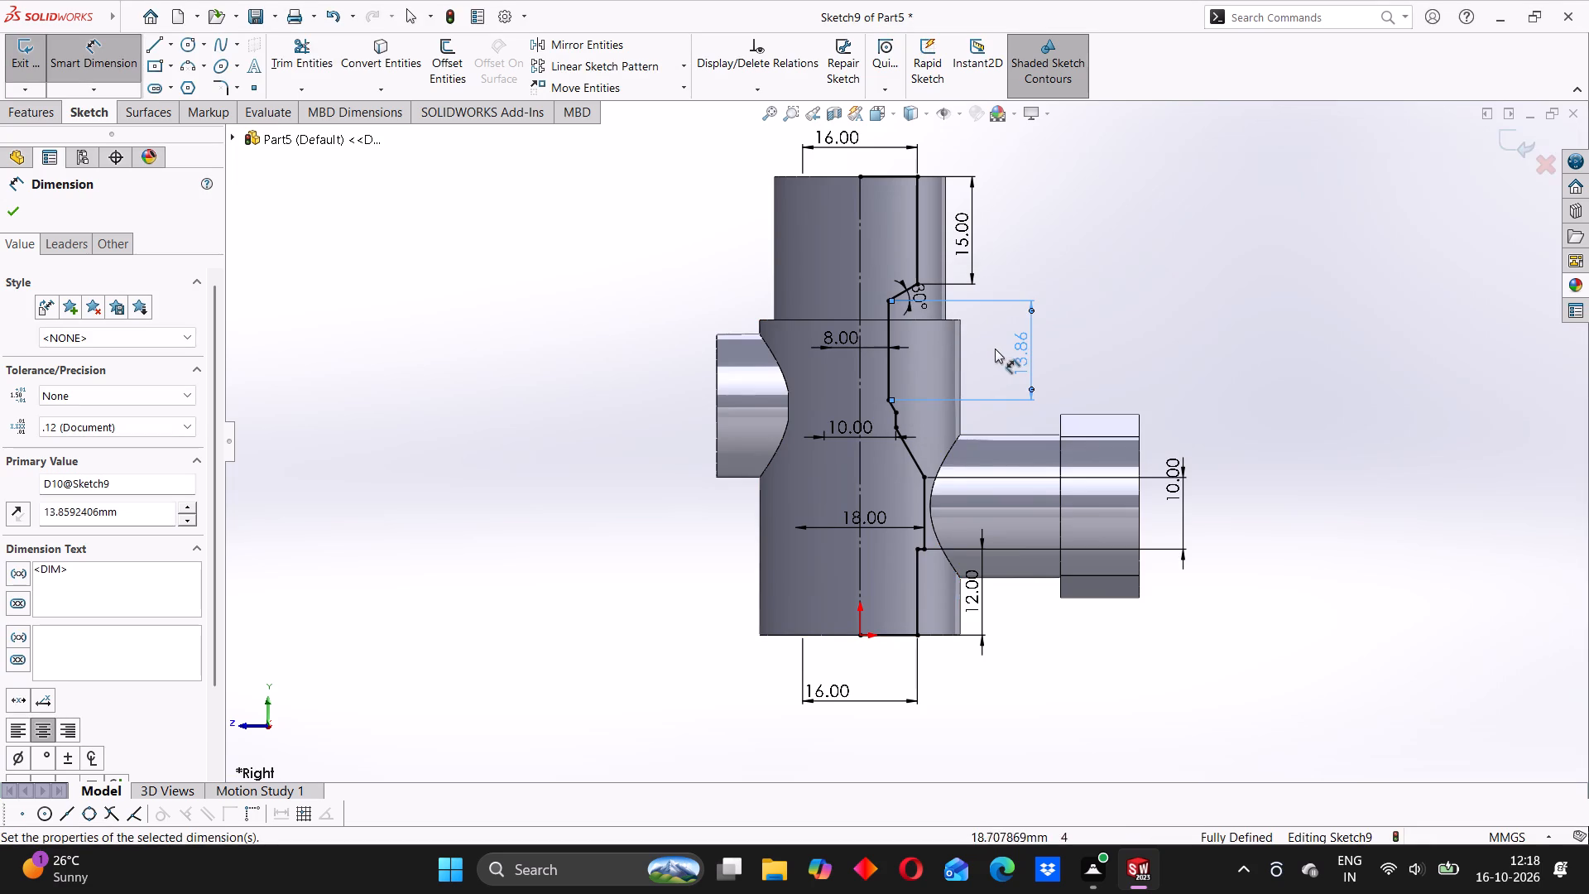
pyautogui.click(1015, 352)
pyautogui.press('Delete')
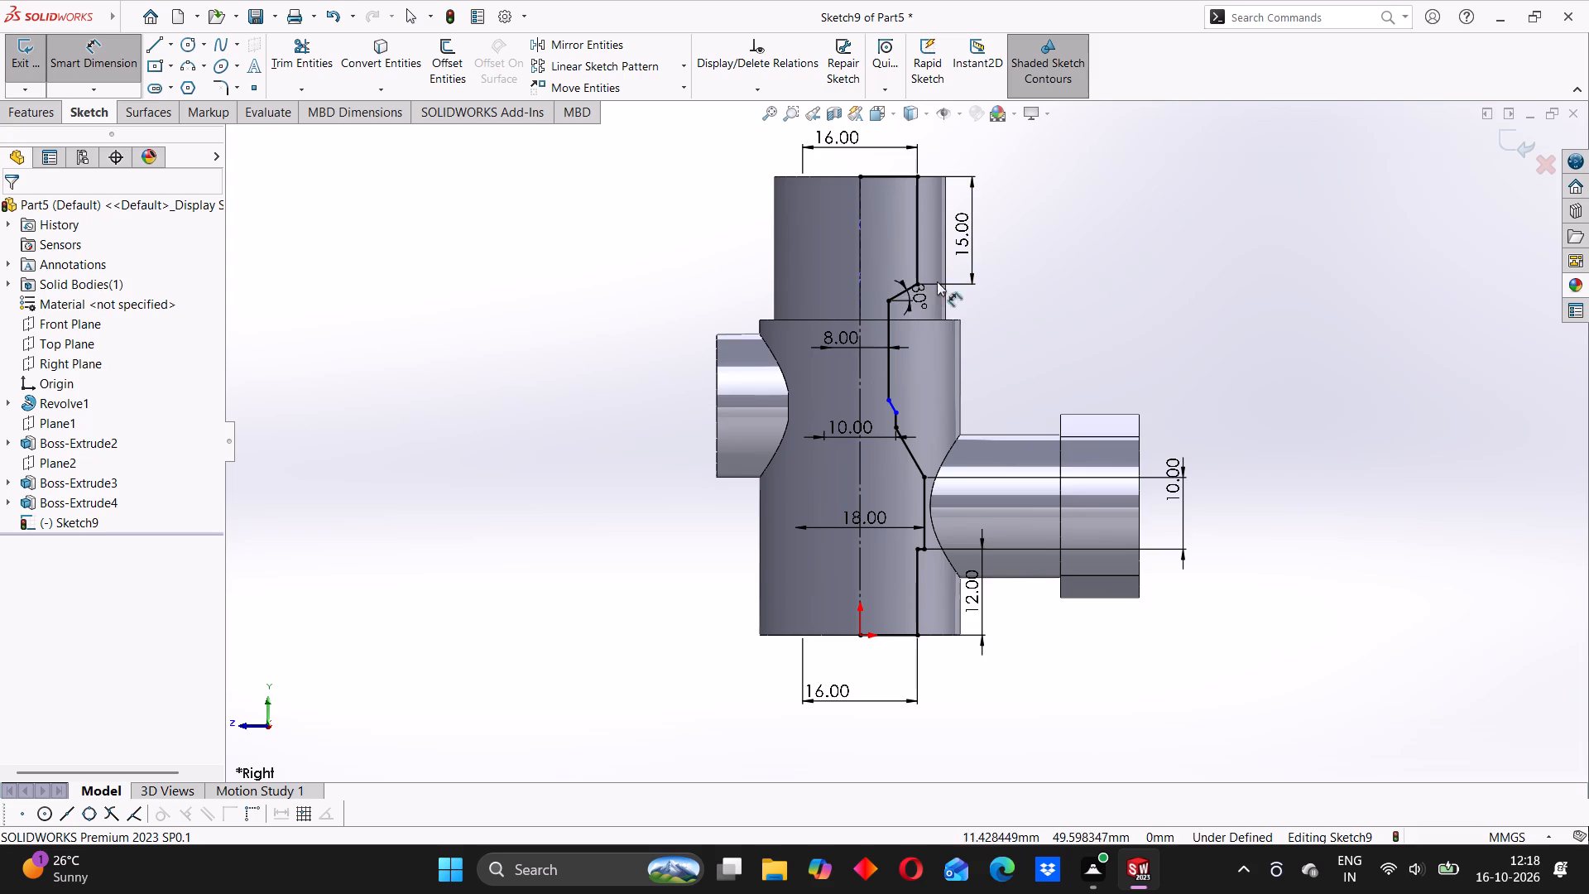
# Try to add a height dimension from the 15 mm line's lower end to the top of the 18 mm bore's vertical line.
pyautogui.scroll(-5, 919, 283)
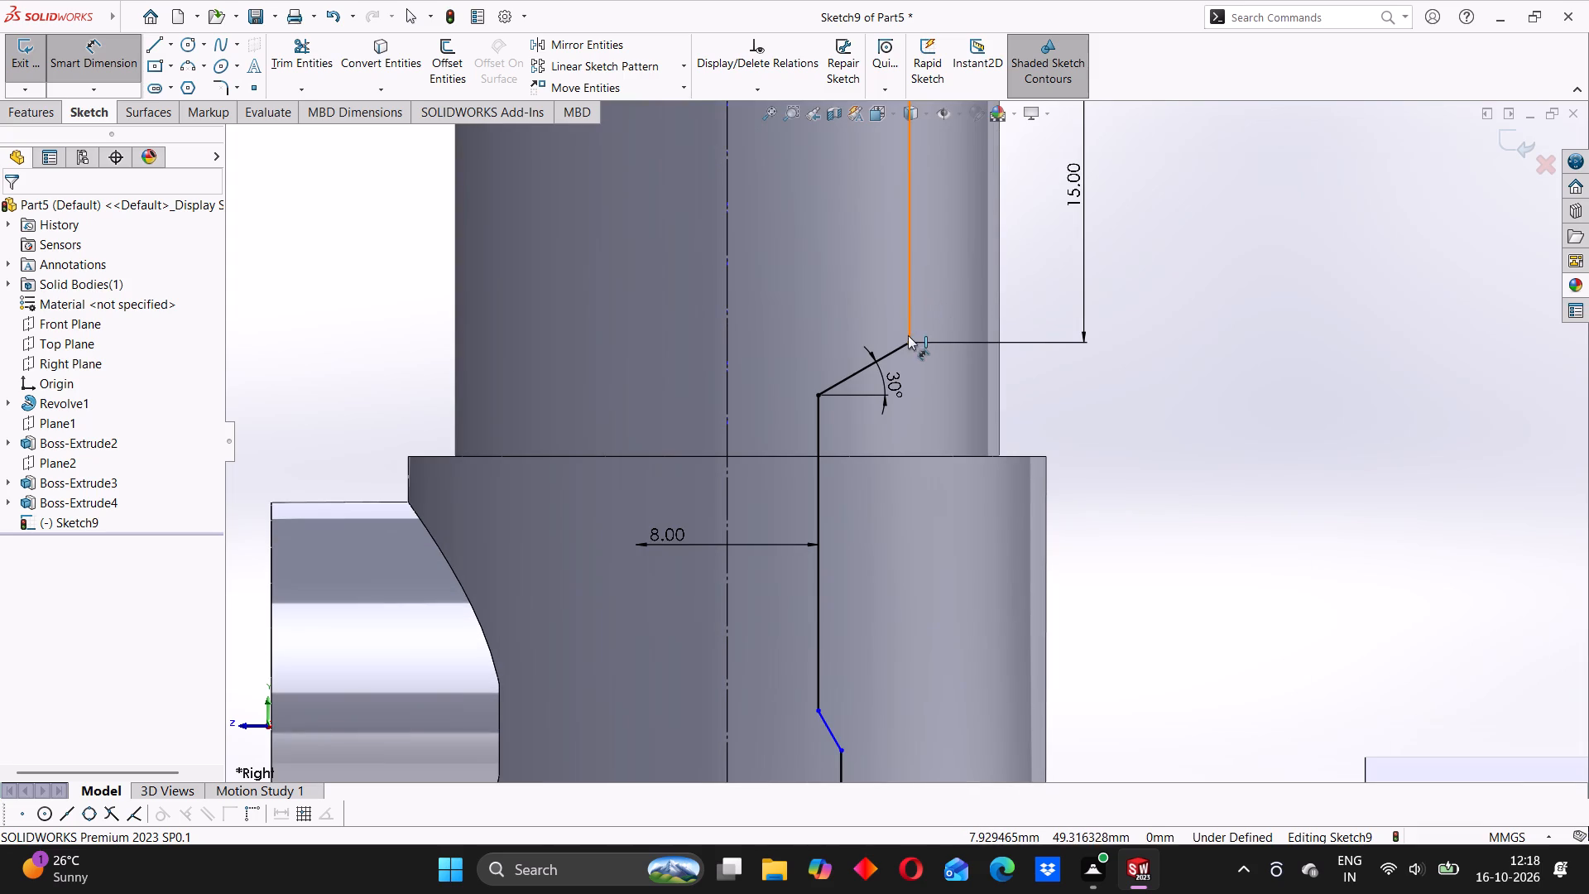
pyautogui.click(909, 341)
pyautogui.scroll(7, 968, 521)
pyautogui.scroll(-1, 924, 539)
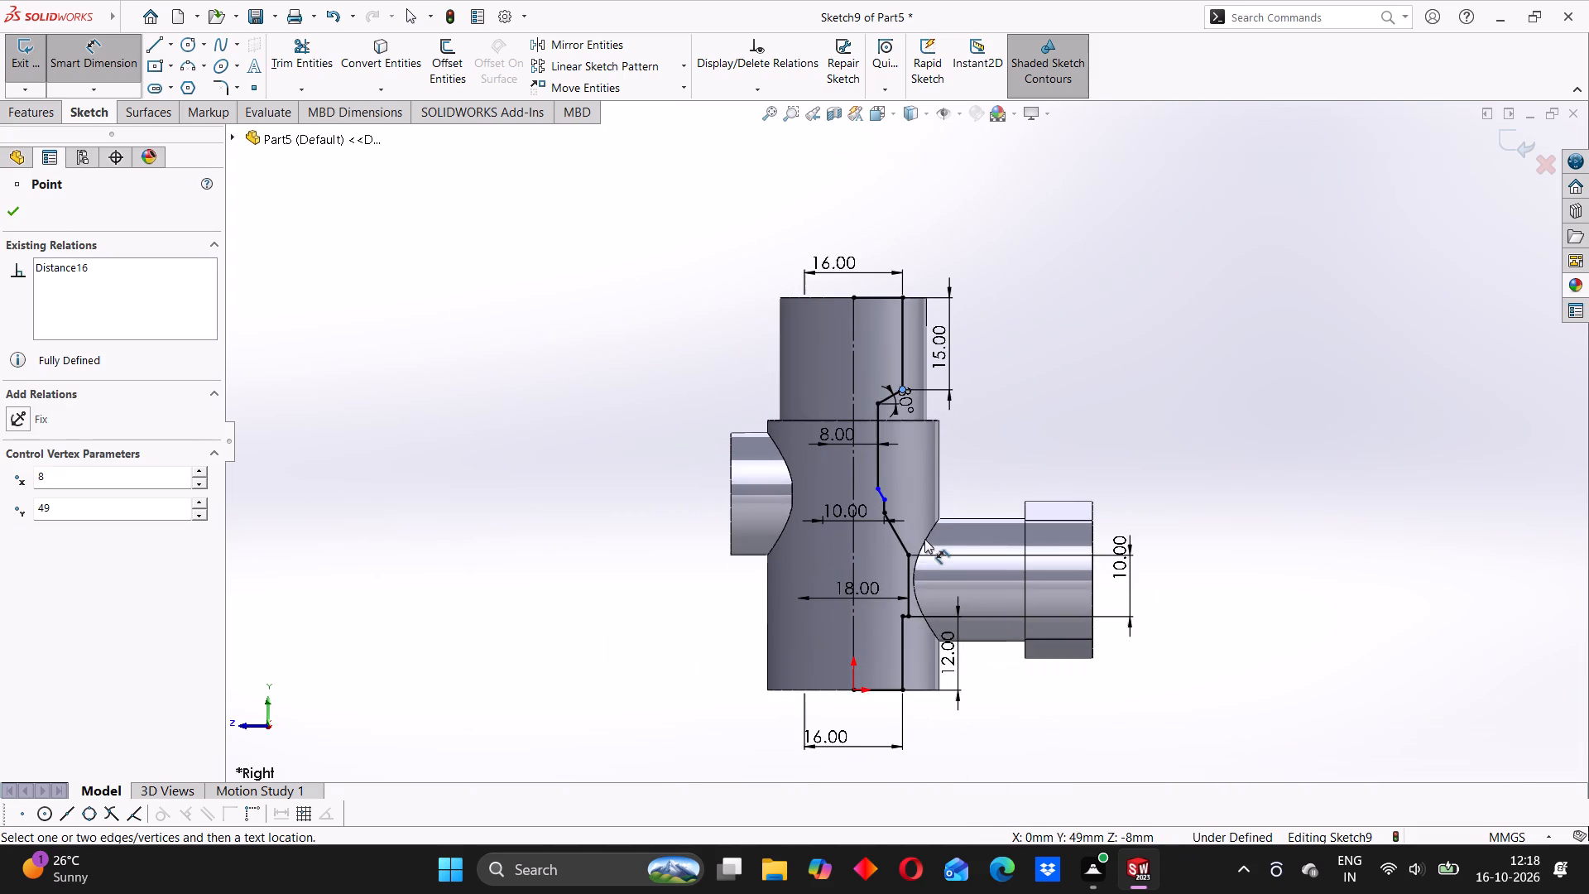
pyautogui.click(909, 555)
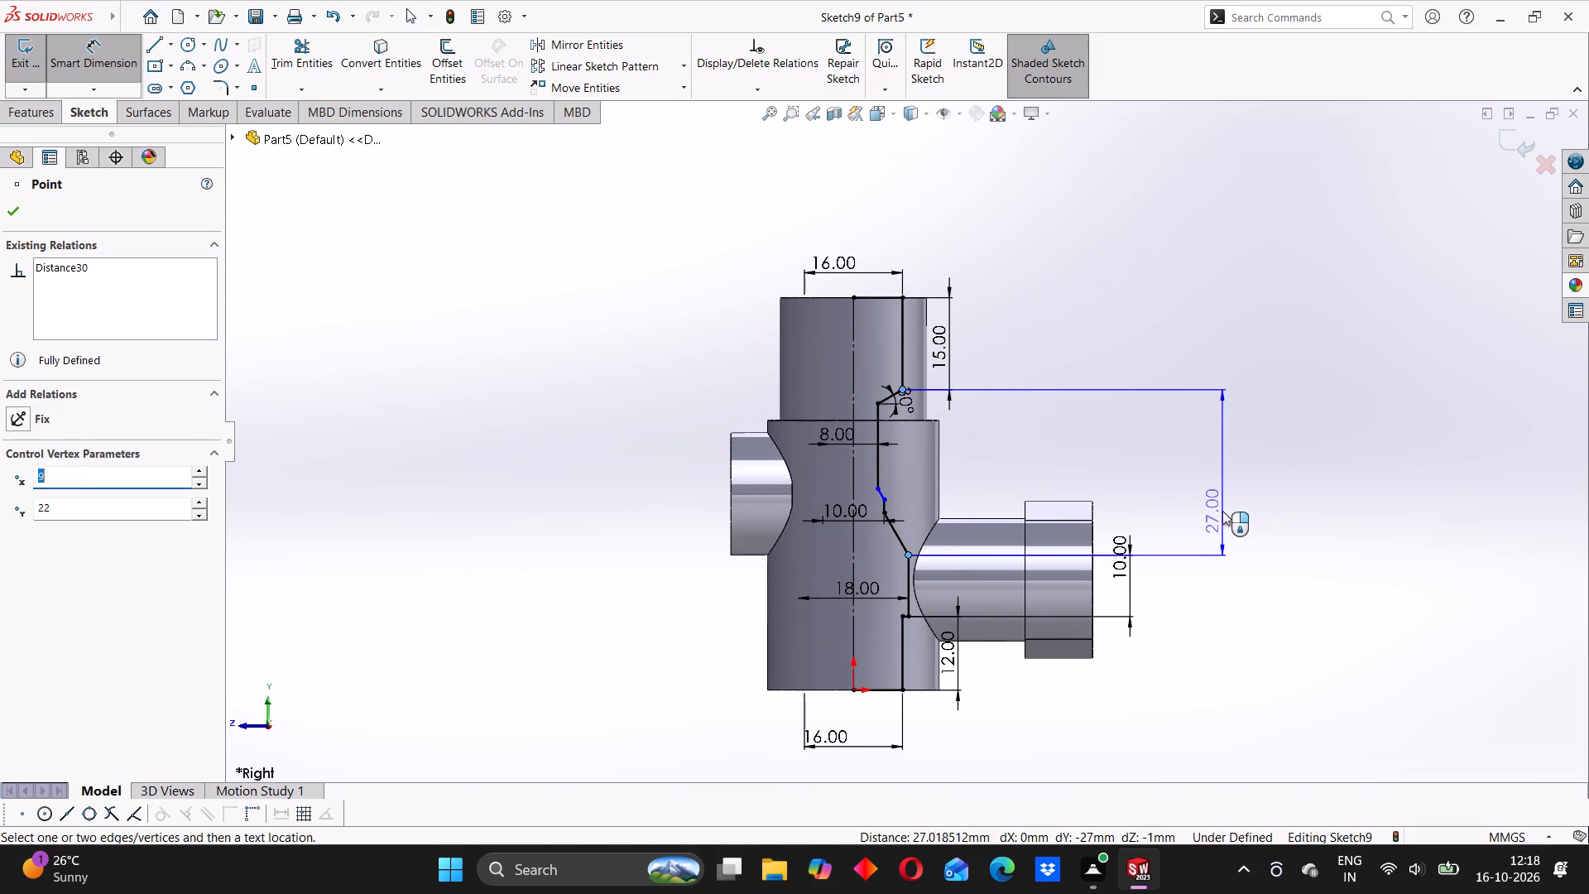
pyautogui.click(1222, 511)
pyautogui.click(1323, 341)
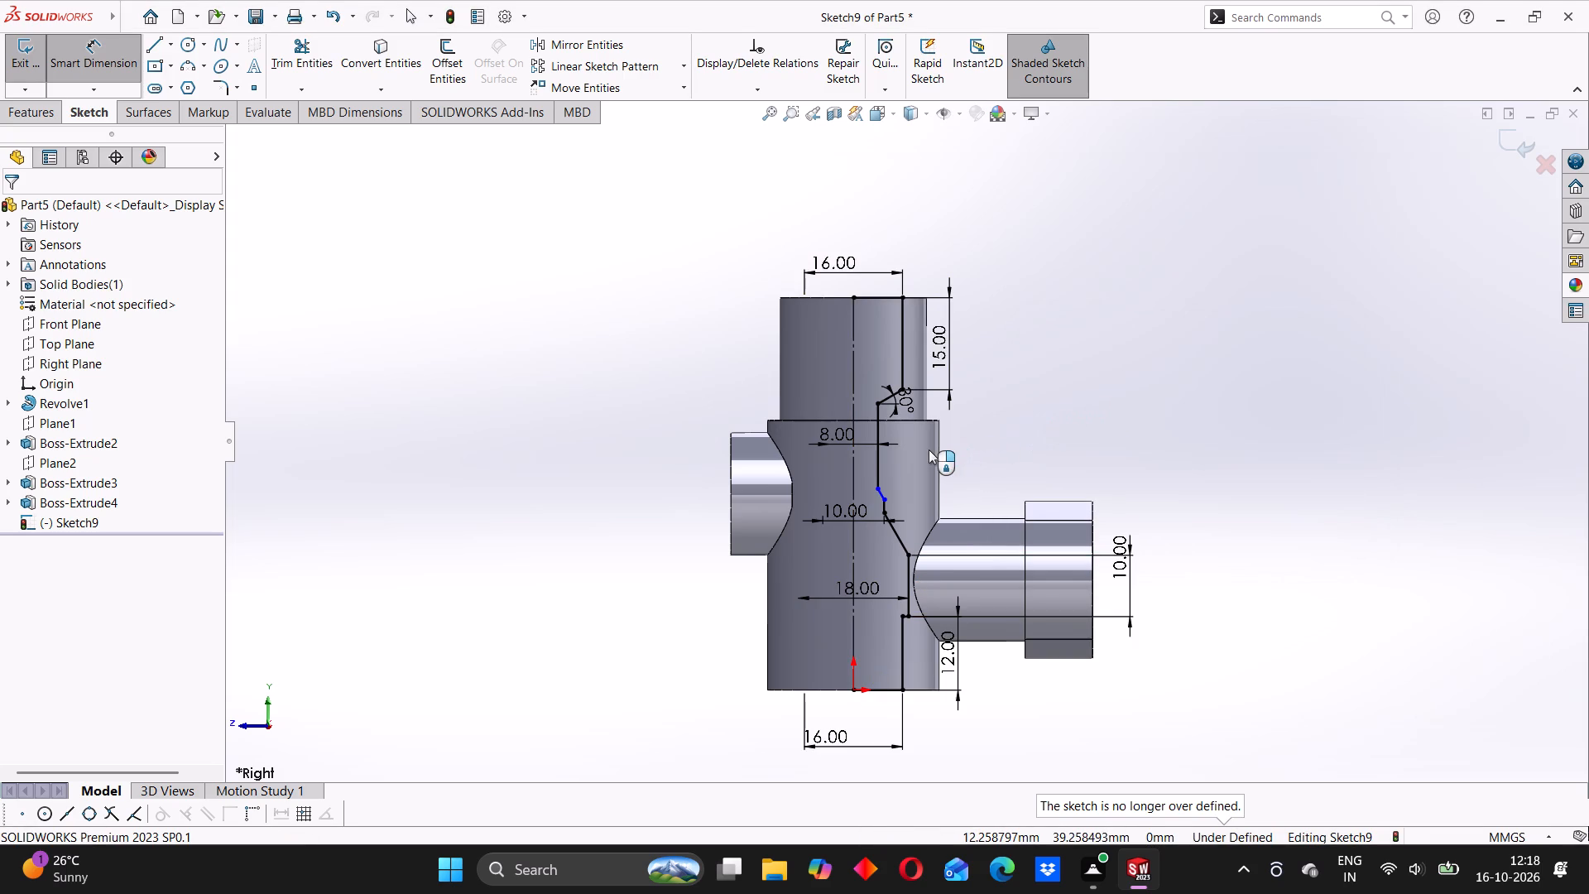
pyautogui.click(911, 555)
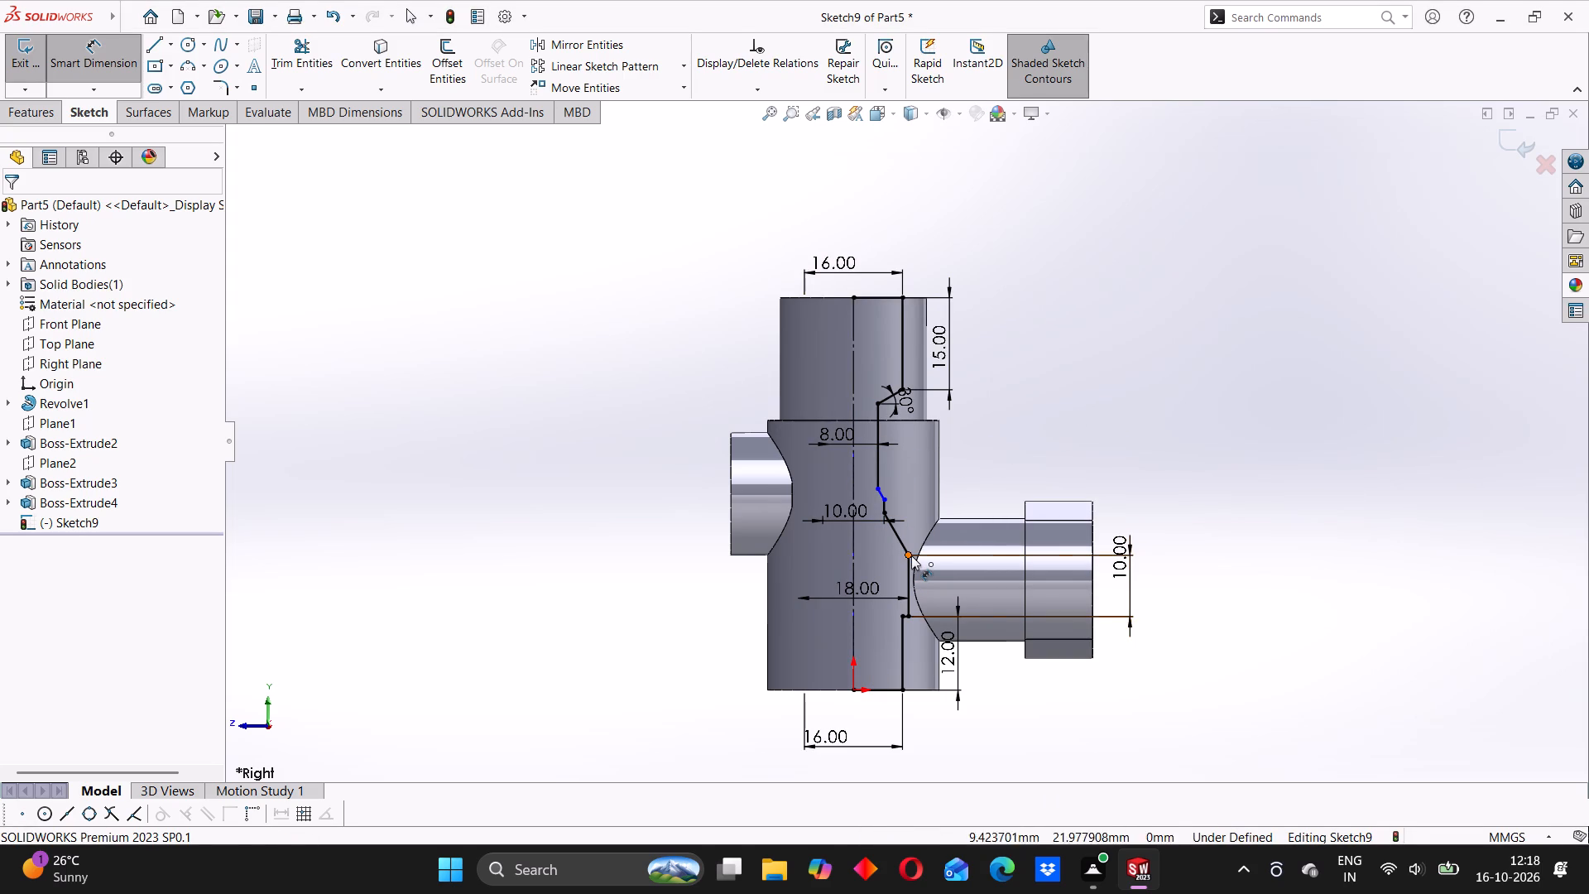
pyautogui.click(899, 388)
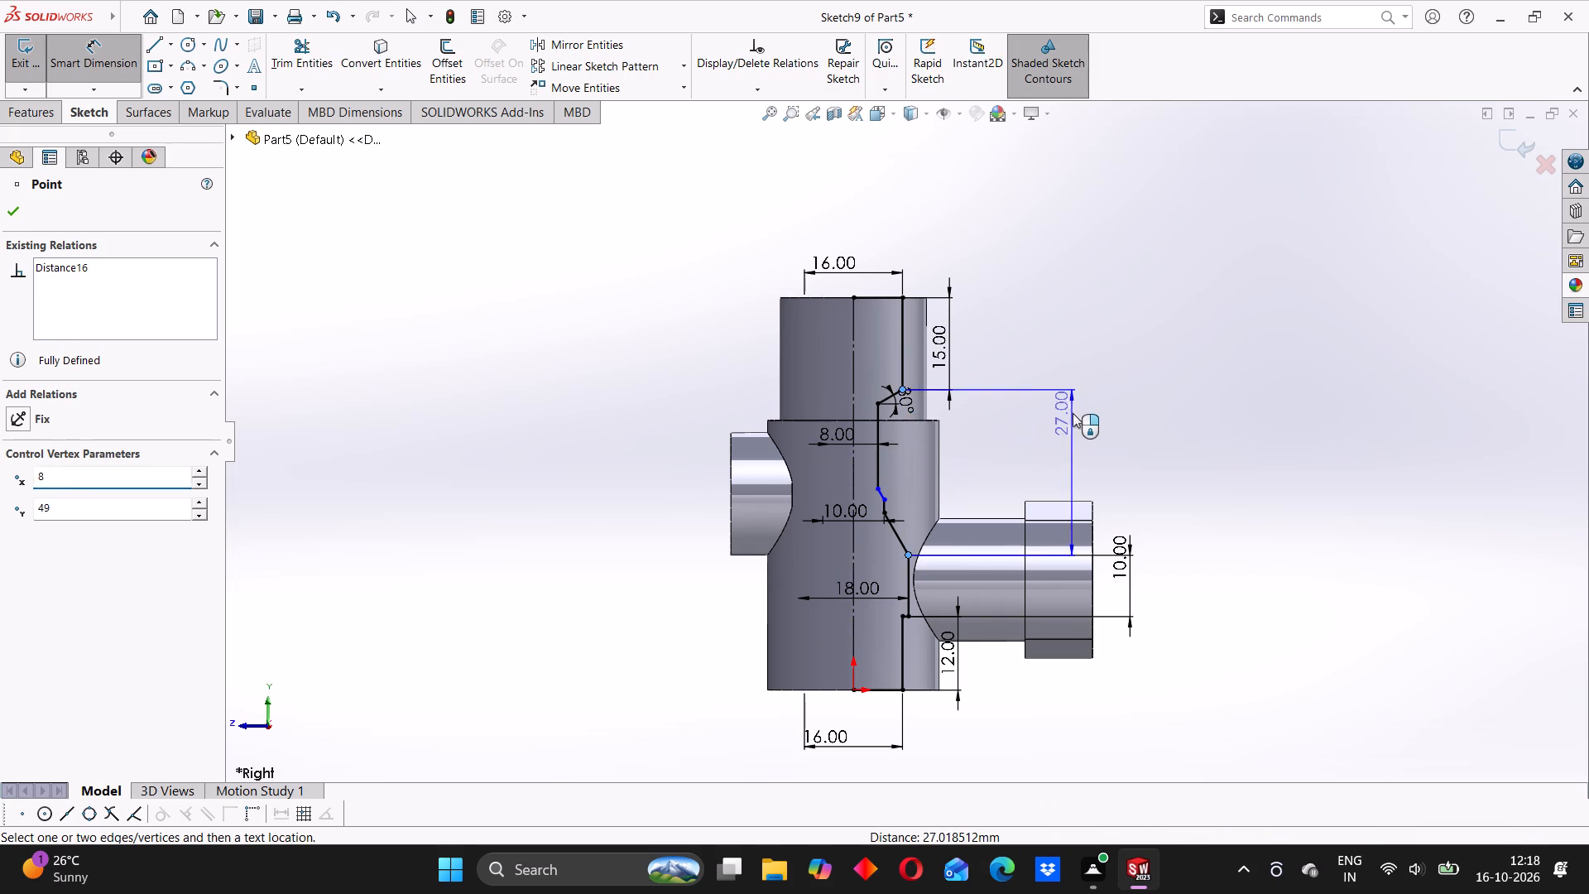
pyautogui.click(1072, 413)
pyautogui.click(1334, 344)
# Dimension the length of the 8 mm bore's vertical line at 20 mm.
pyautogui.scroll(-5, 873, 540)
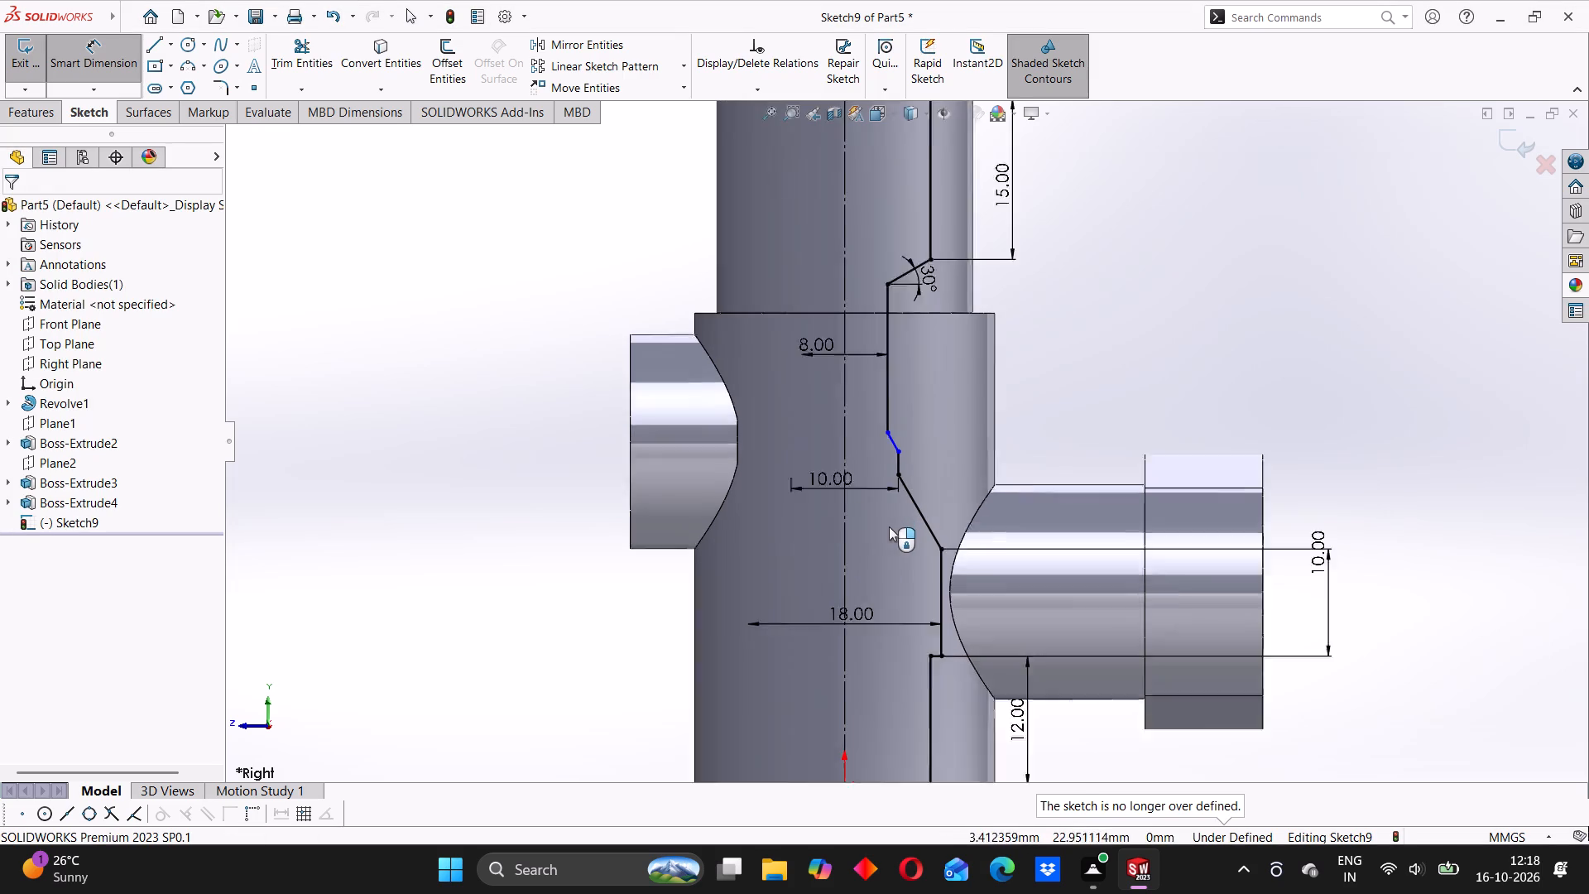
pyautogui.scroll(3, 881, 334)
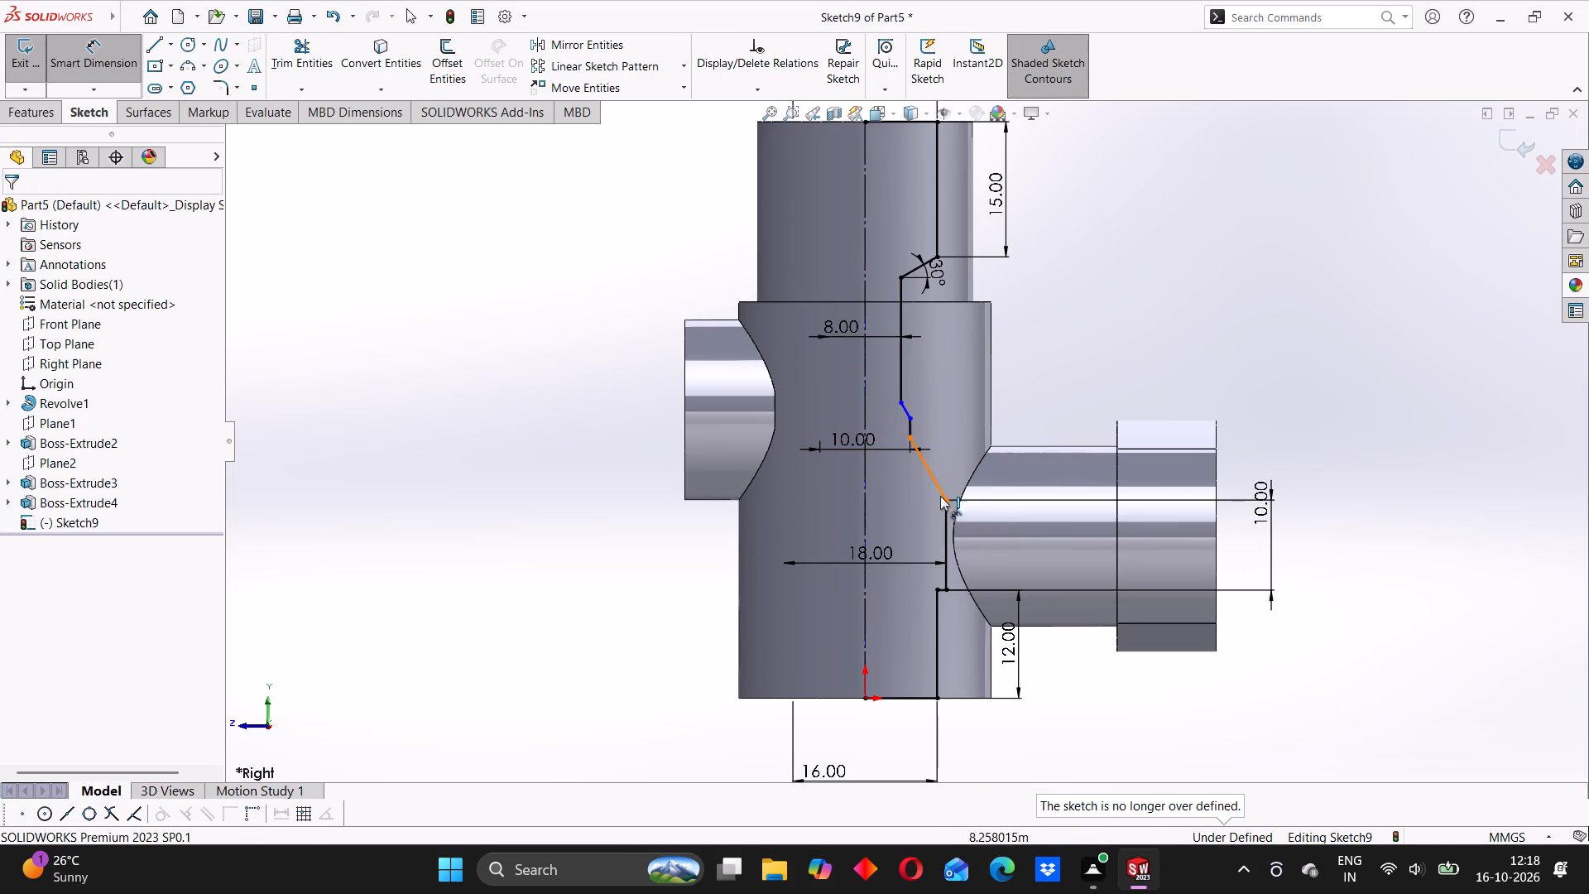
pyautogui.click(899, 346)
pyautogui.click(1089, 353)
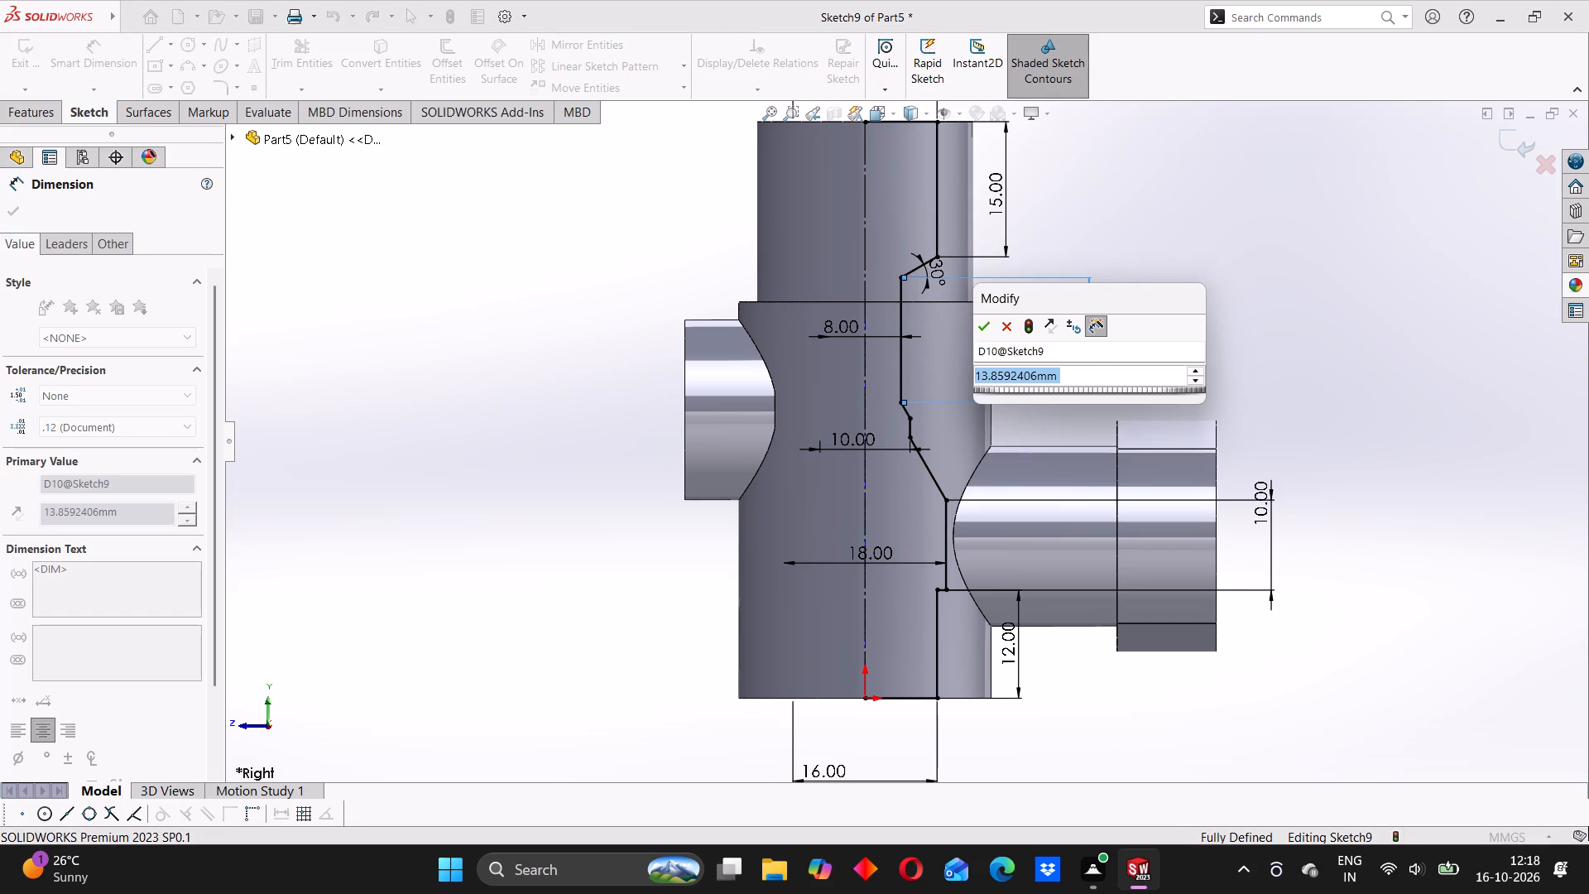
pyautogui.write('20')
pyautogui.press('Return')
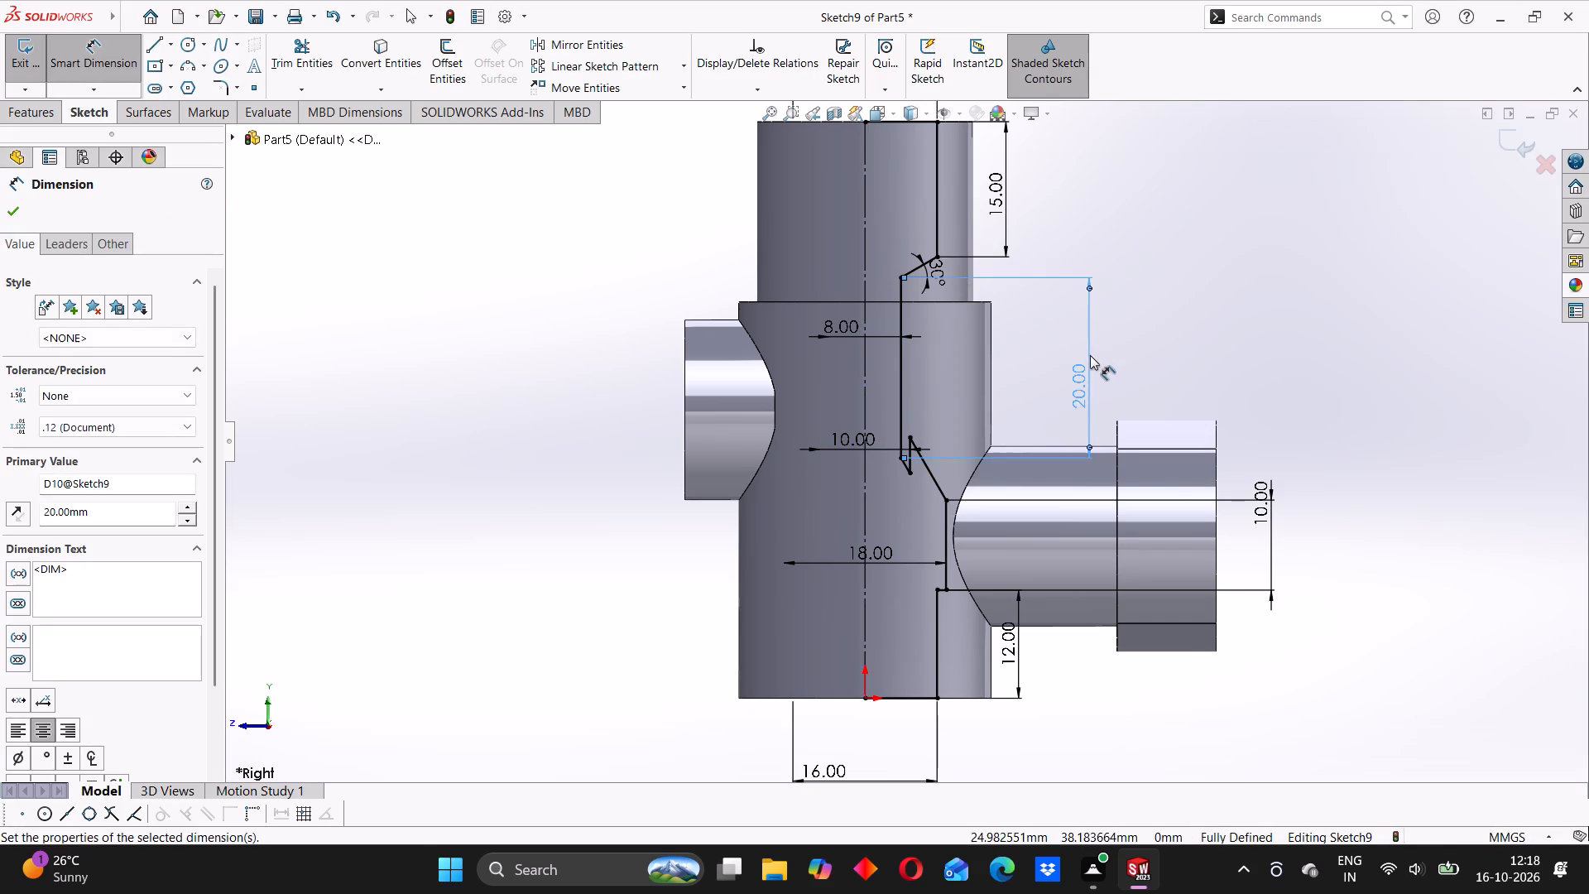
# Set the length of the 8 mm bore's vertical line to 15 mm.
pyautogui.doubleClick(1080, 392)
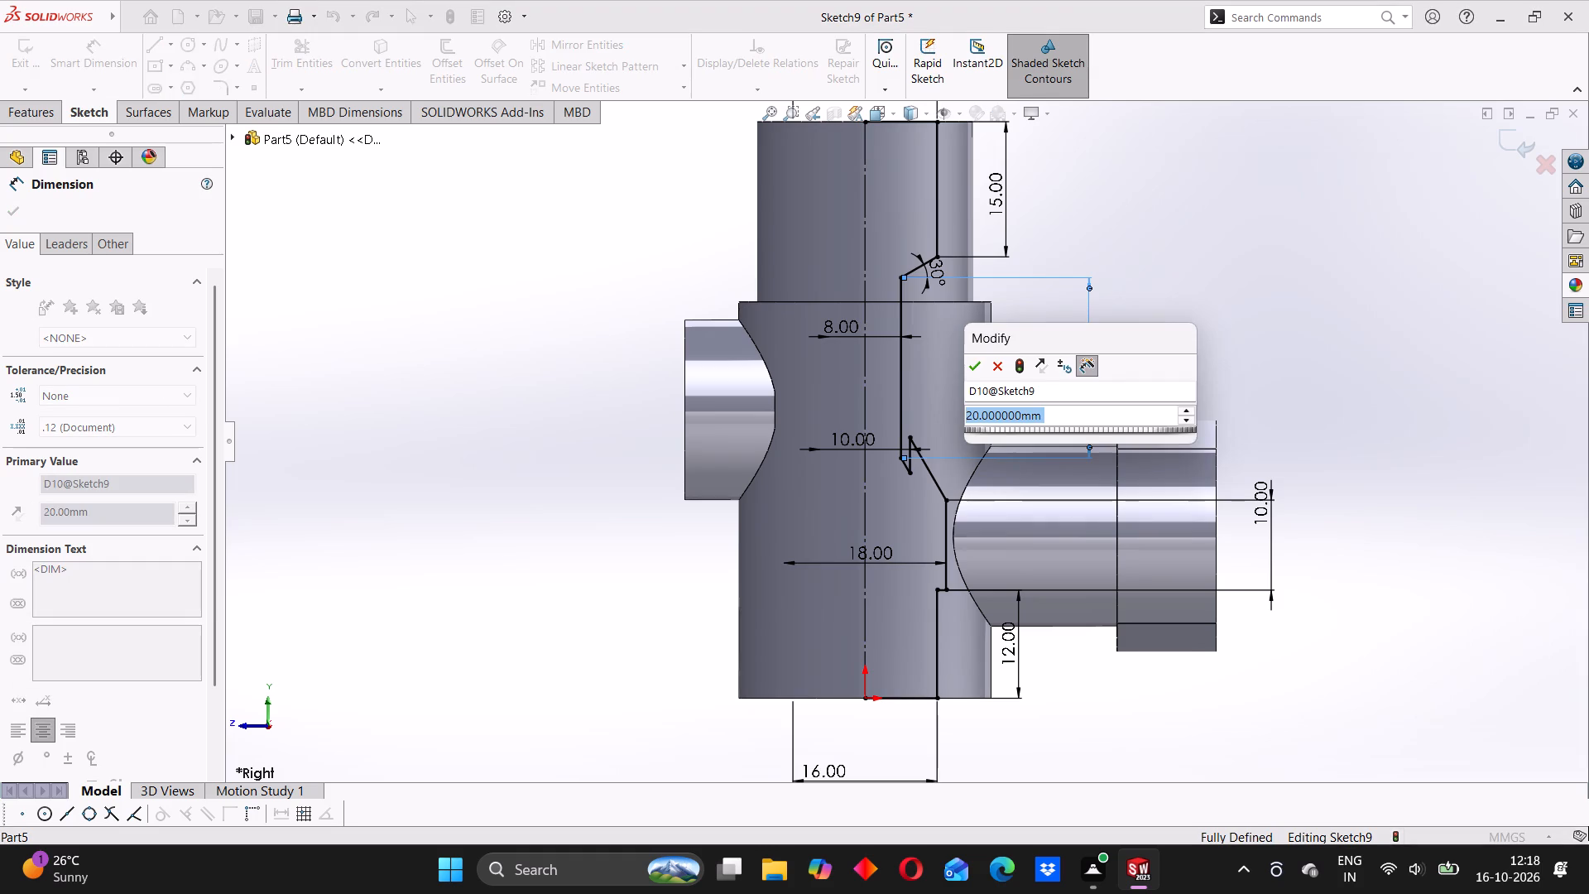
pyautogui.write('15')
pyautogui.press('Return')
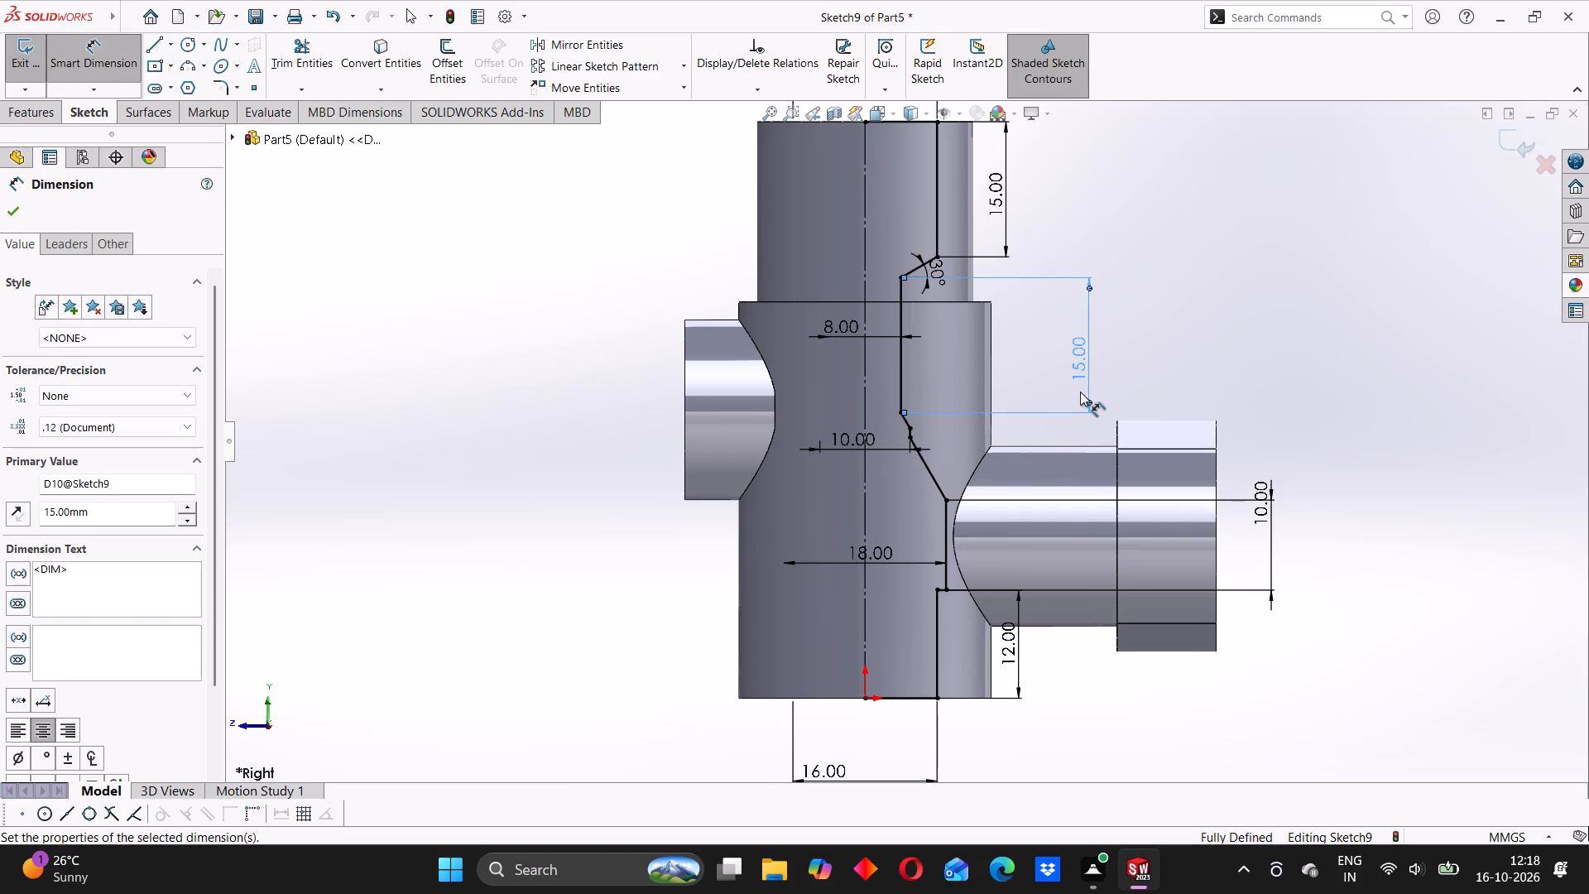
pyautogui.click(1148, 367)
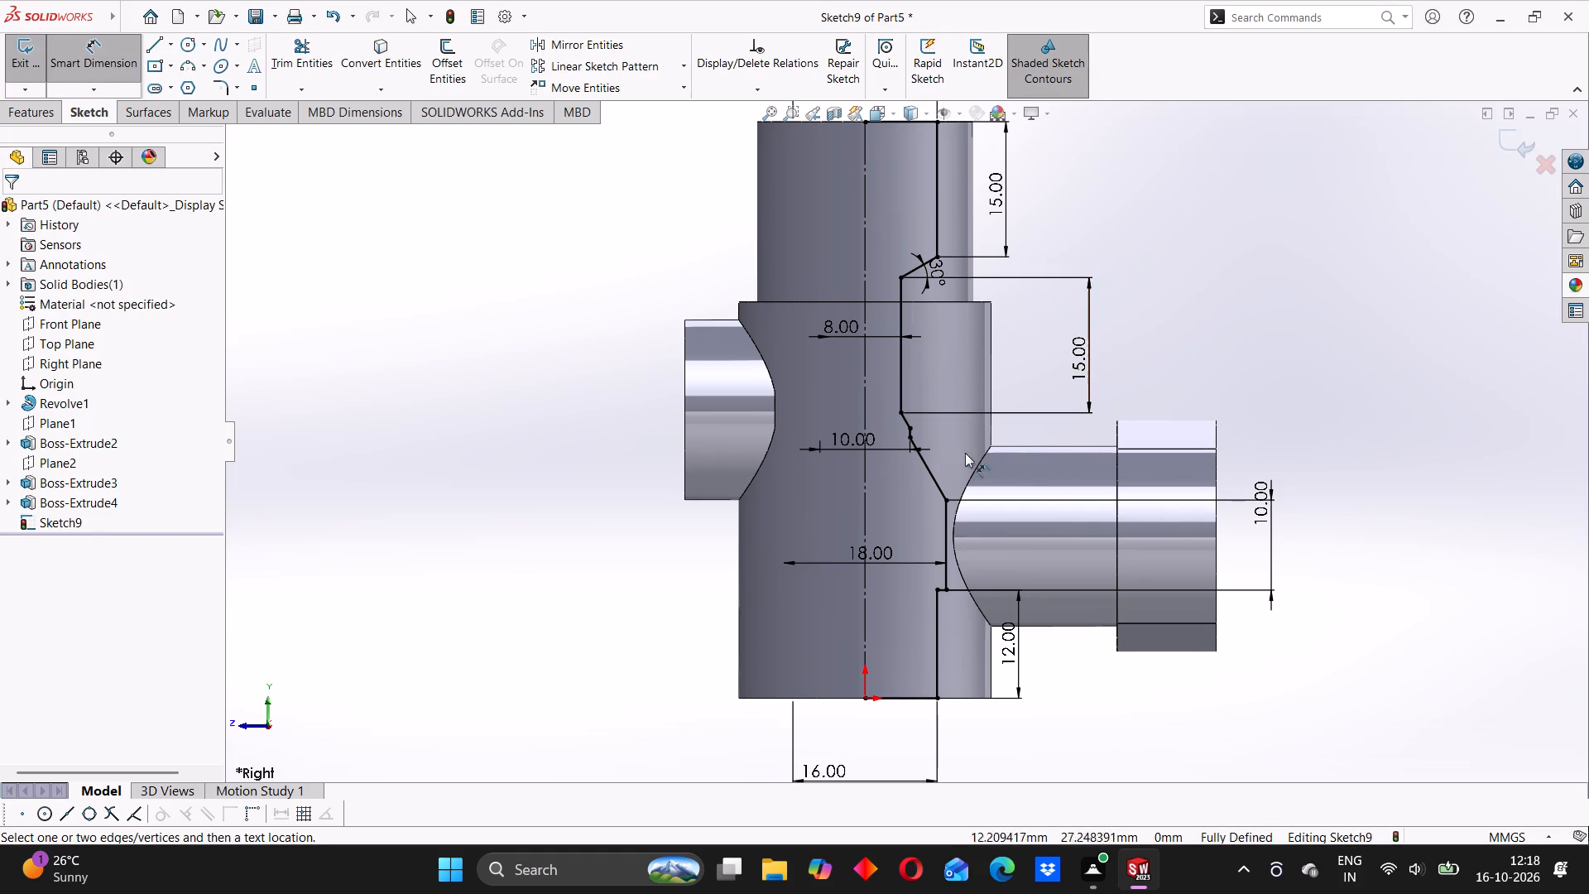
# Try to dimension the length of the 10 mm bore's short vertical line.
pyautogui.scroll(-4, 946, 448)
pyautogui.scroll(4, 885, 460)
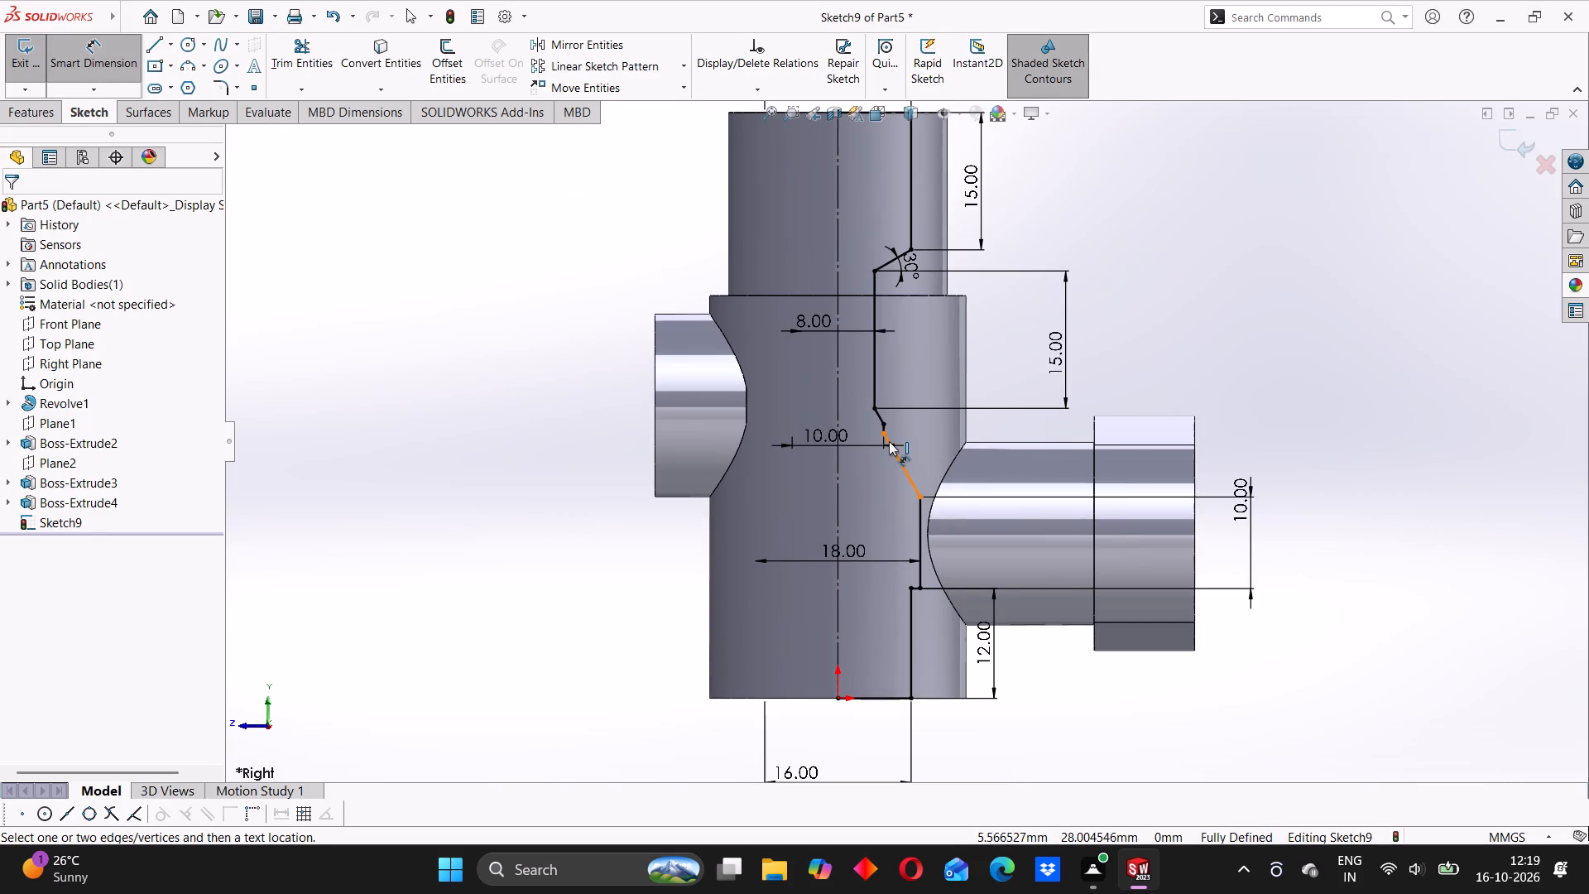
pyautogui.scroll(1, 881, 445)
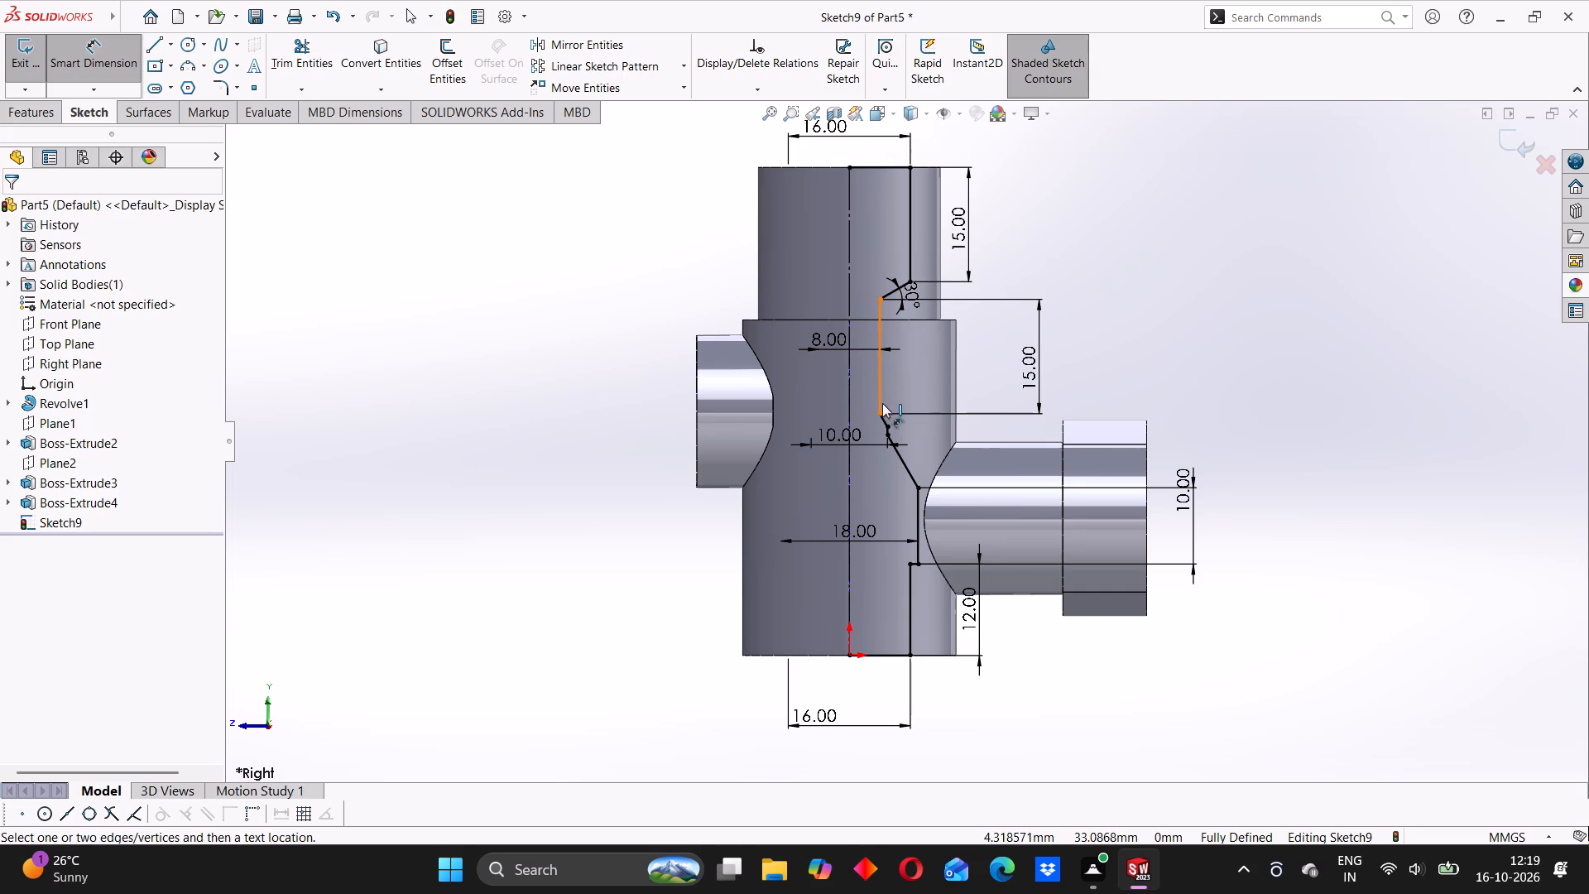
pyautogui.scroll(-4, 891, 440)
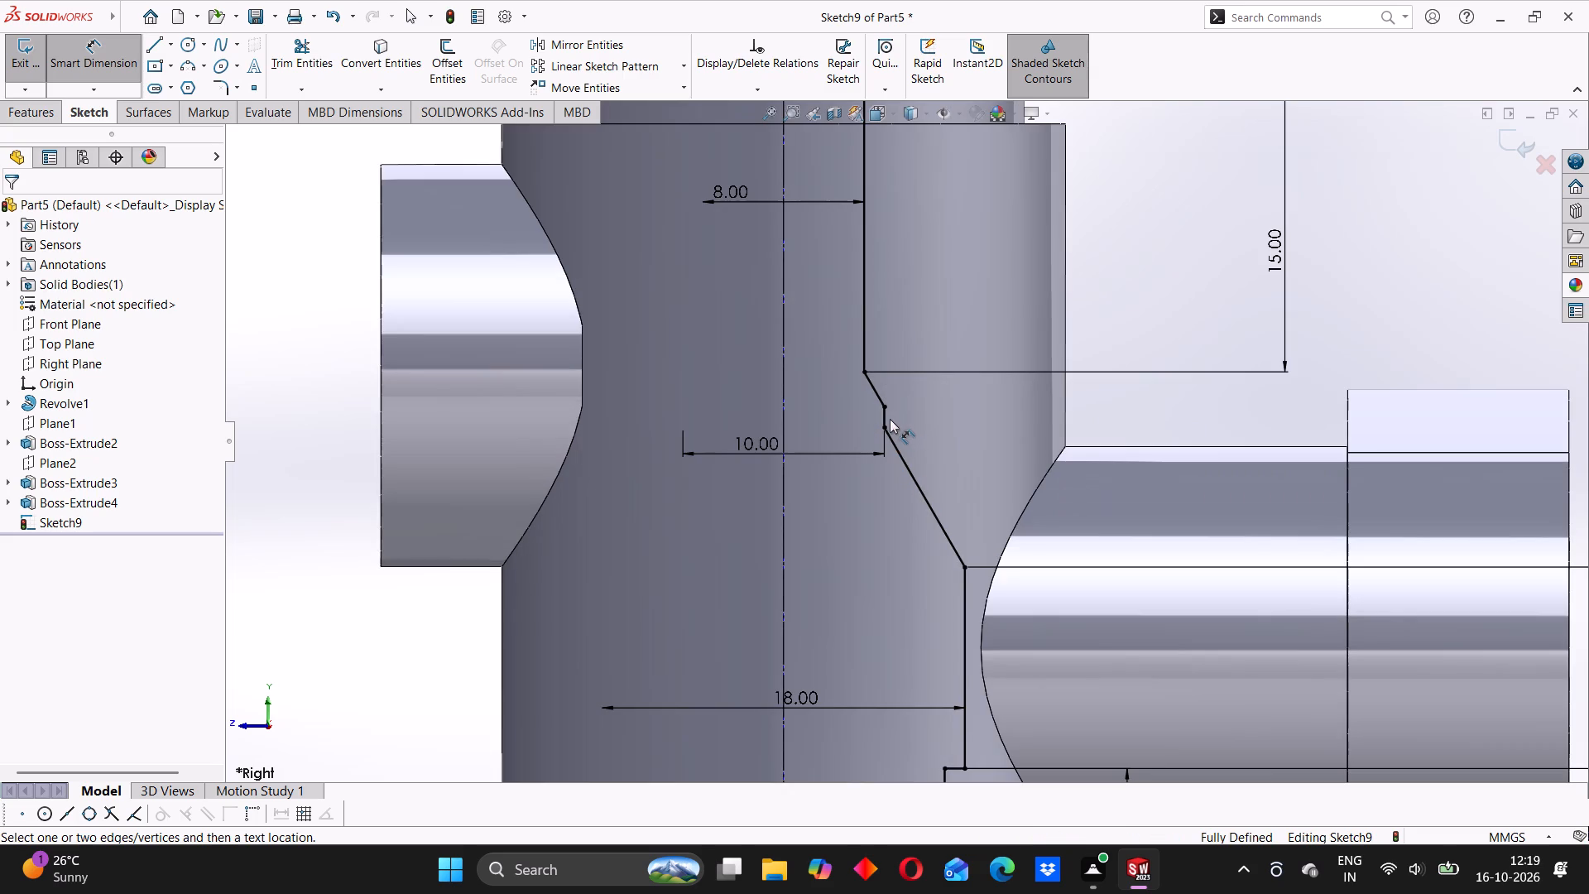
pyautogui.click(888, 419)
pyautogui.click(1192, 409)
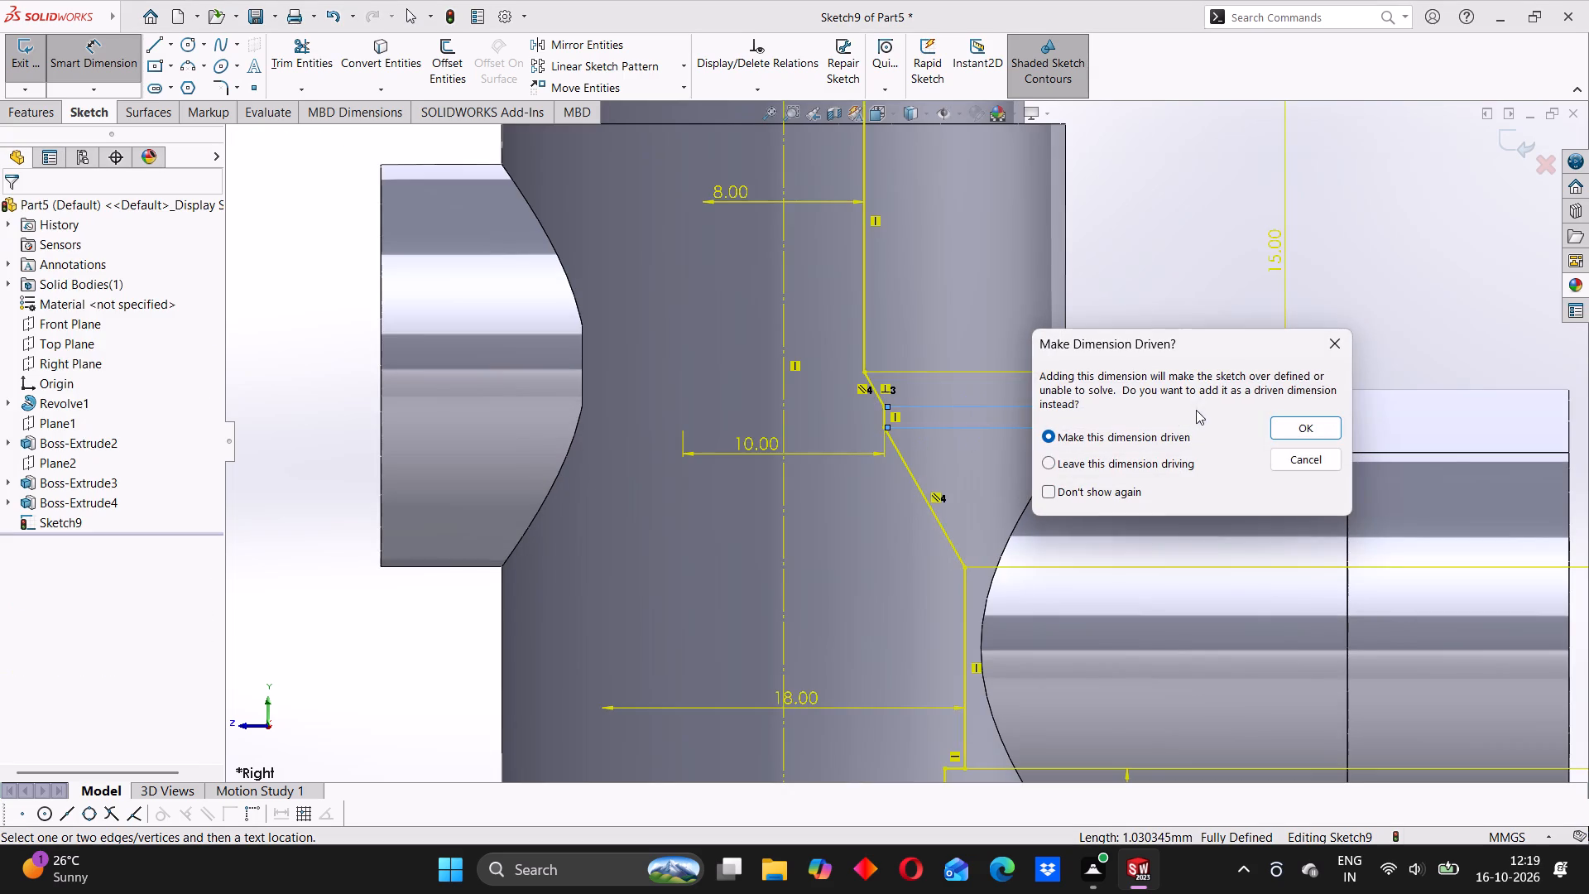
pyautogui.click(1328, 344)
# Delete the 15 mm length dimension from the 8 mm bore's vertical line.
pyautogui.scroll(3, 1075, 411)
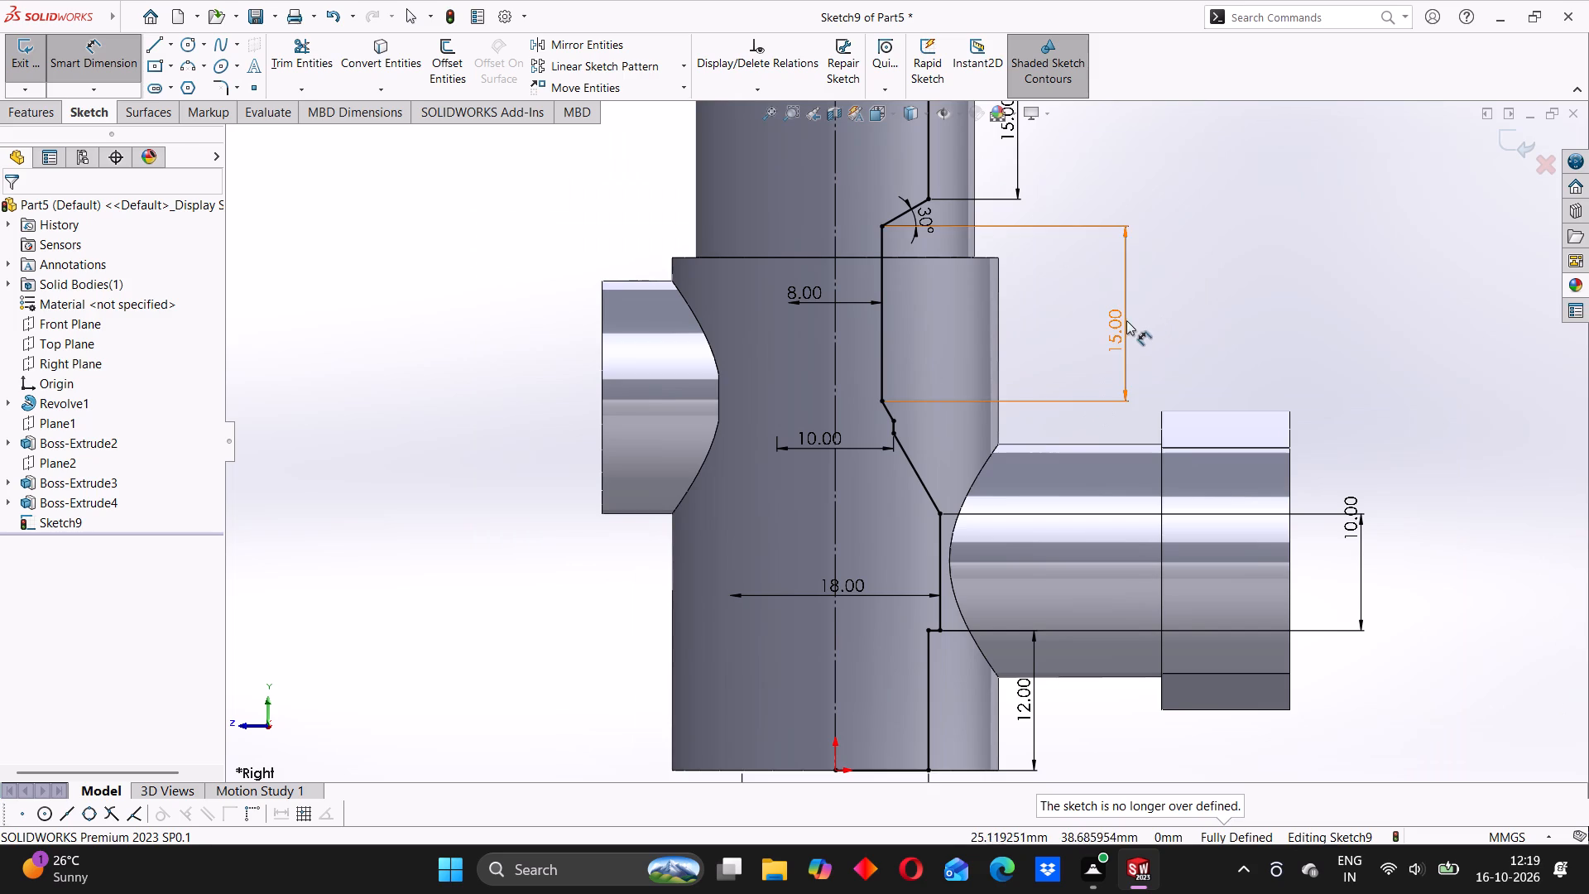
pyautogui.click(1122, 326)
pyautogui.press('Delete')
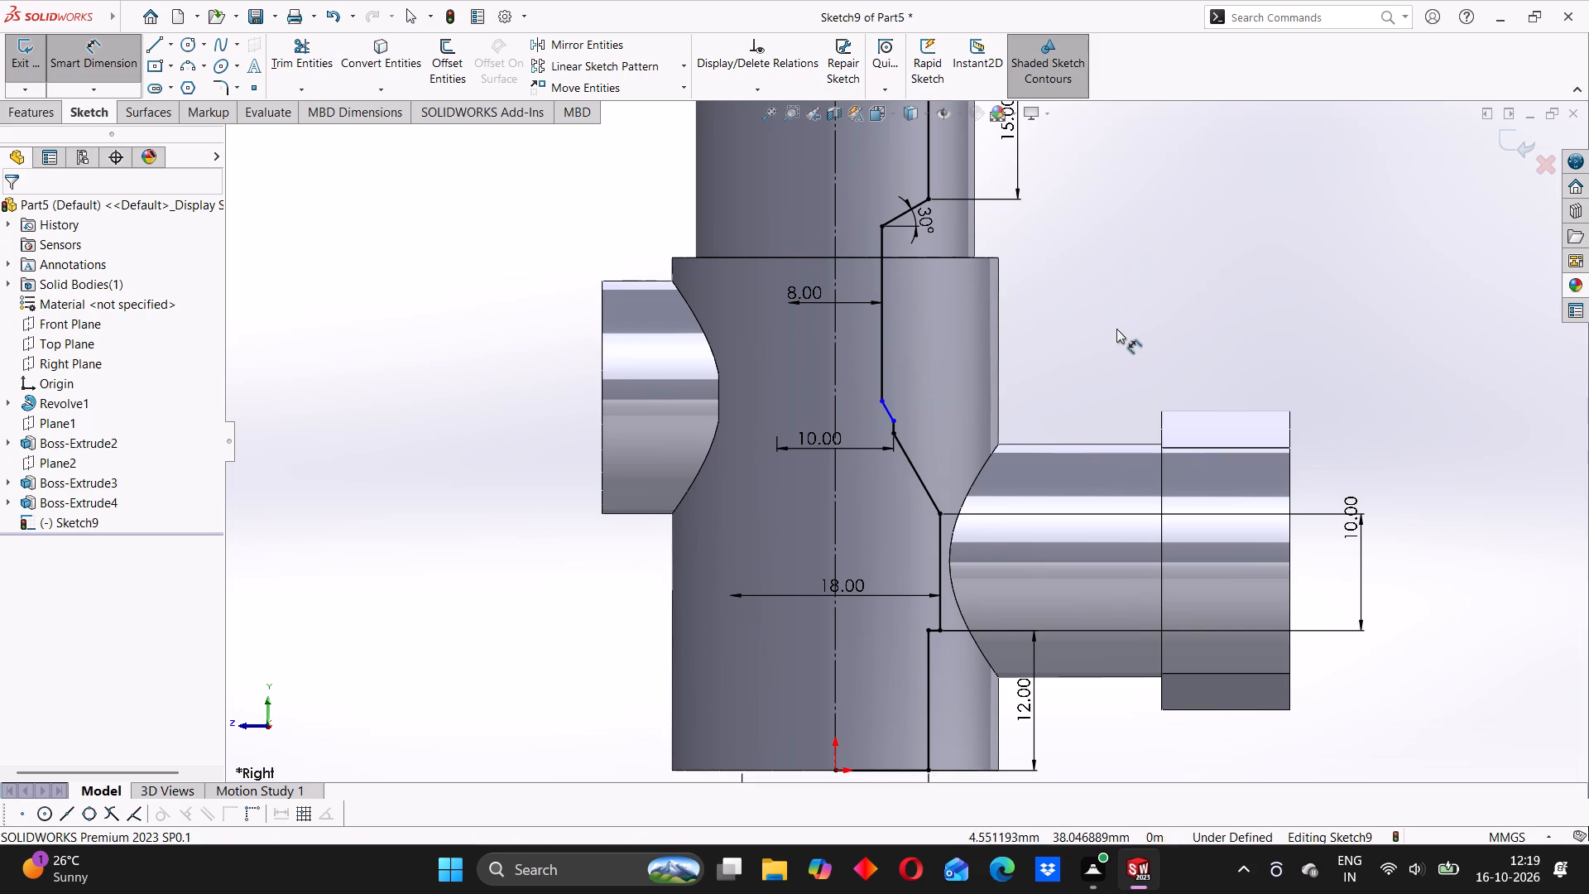
# Dimension the length of the 10 mm bore's short vertical line at 10 mm.
pyautogui.scroll(-4, 887, 421)
pyautogui.click(911, 442)
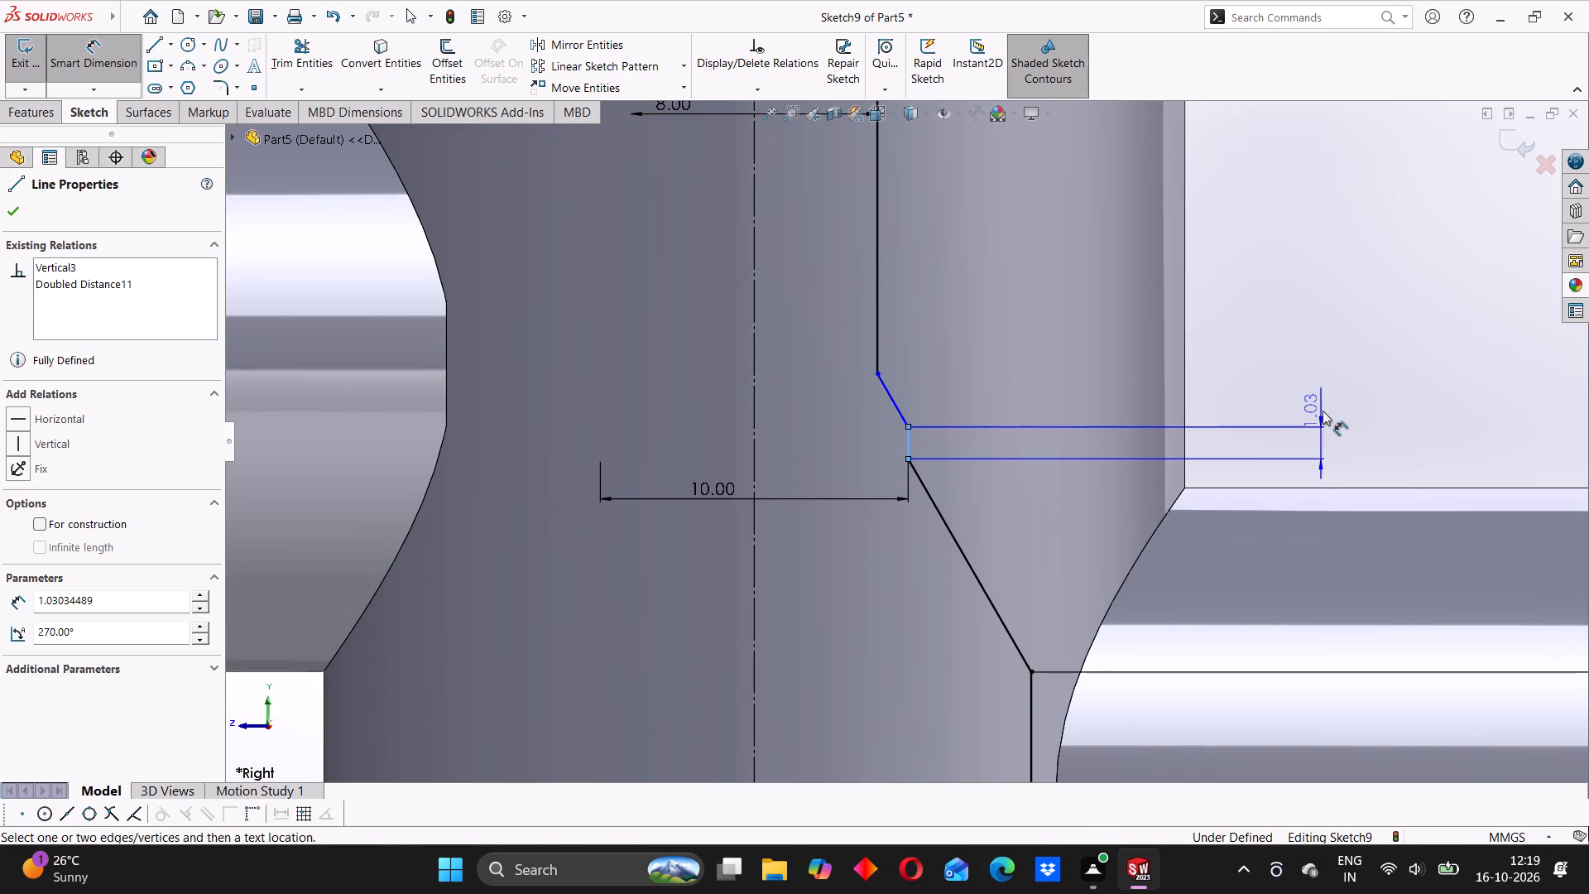
pyautogui.click(1323, 411)
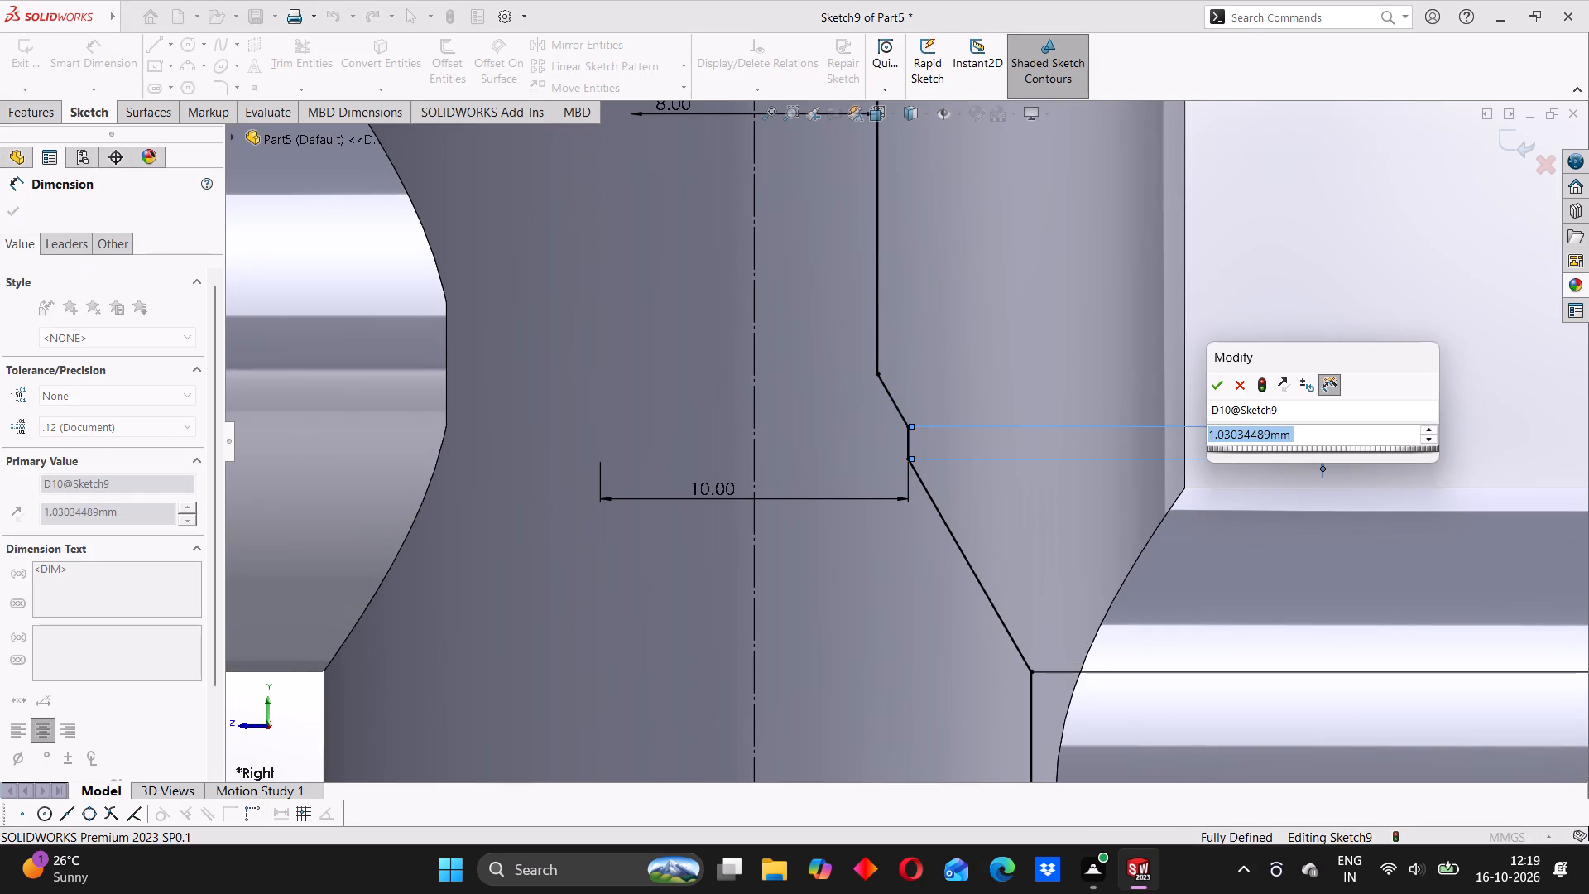
pyautogui.write('10')
pyautogui.press('Return')
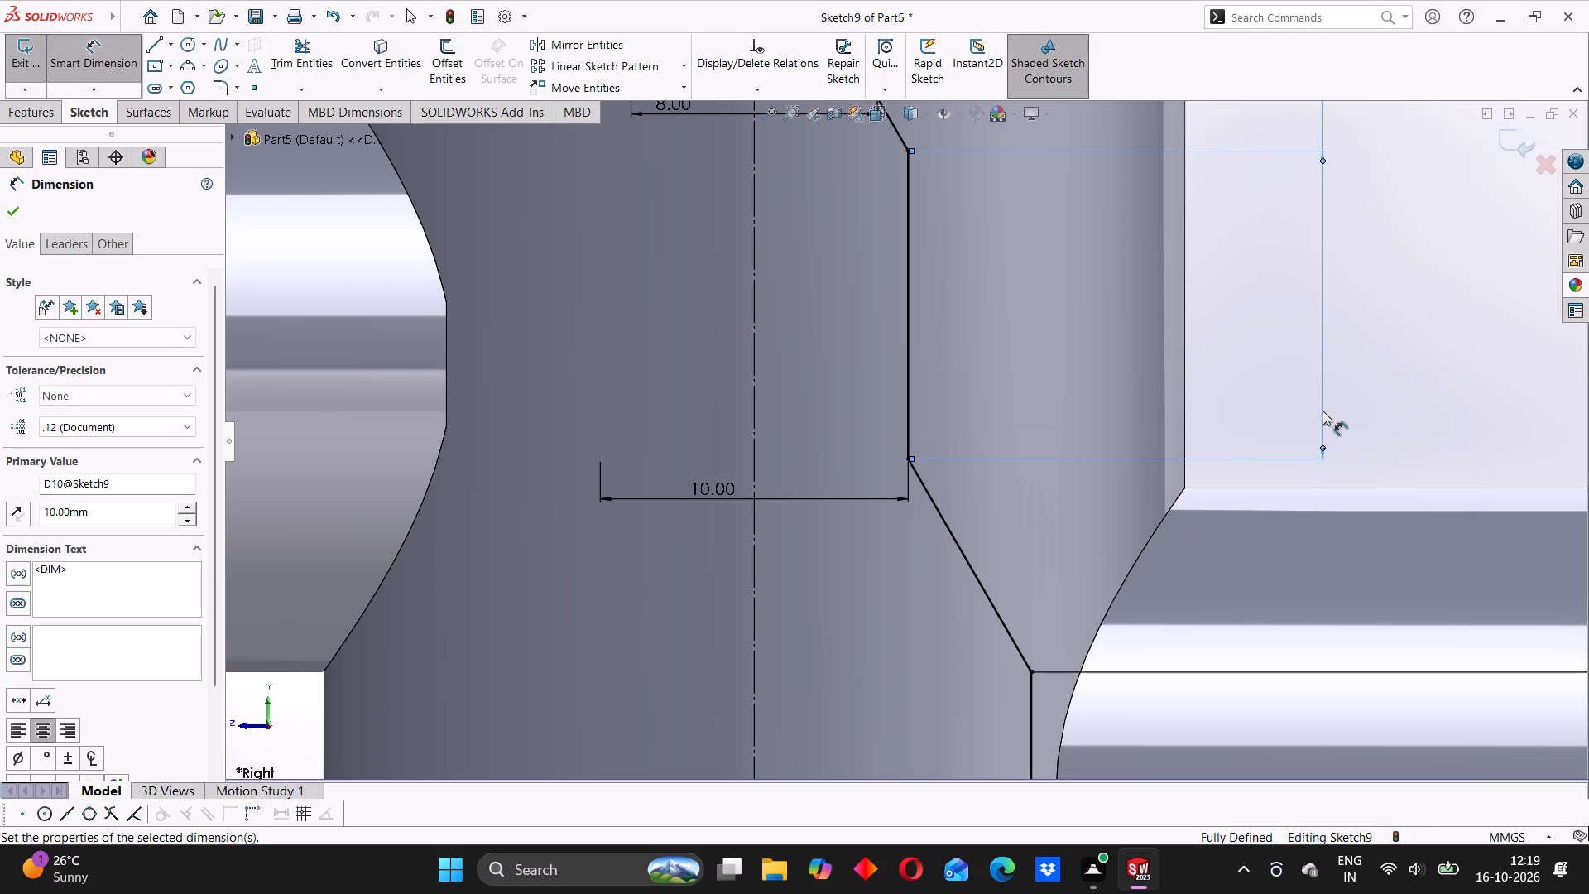
pyautogui.scroll(5, 1041, 378)
pyautogui.click(1124, 321)
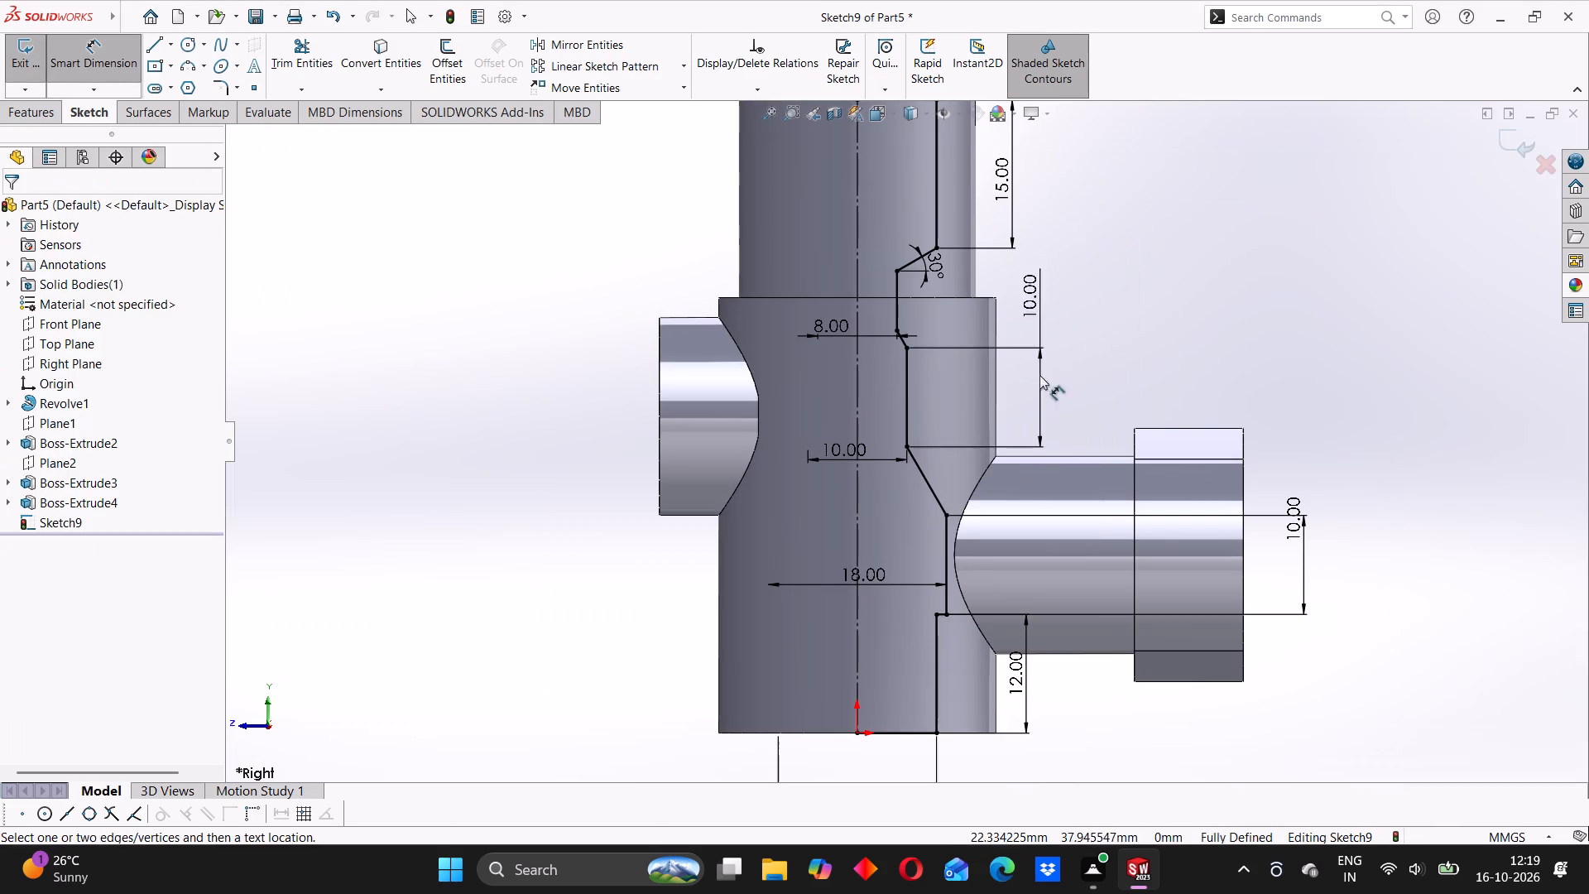
# Set the length of the 10 mm bore's vertical line to 5 mm.
pyautogui.scroll(-2, 953, 348)
pyautogui.scroll(2, 949, 354)
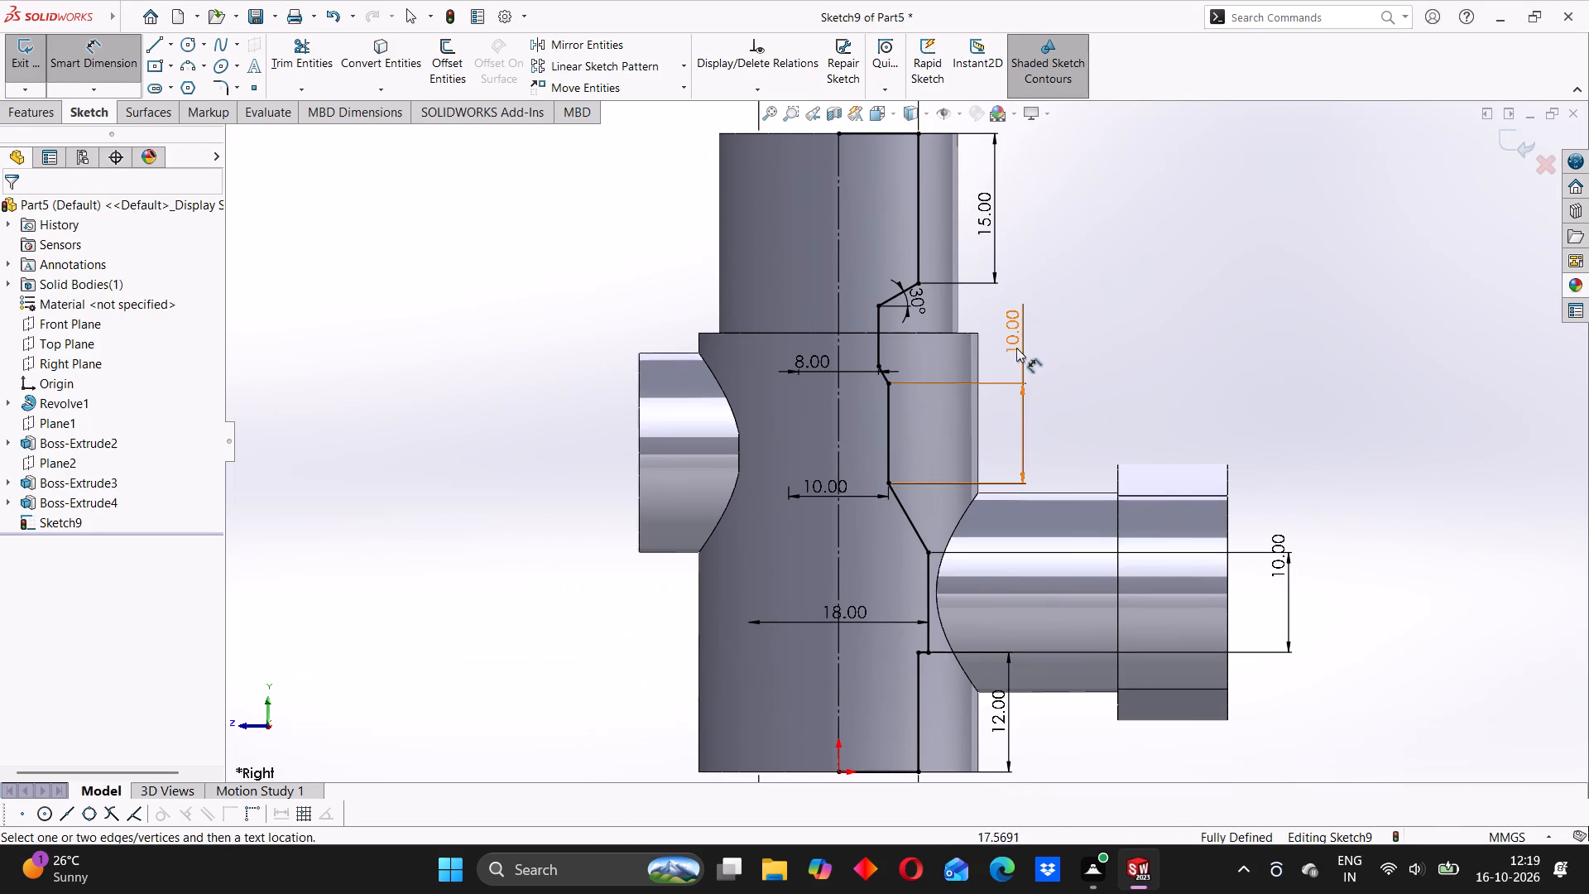
pyautogui.doubleClick(1018, 341)
pyautogui.press('5')
pyautogui.press('Return')
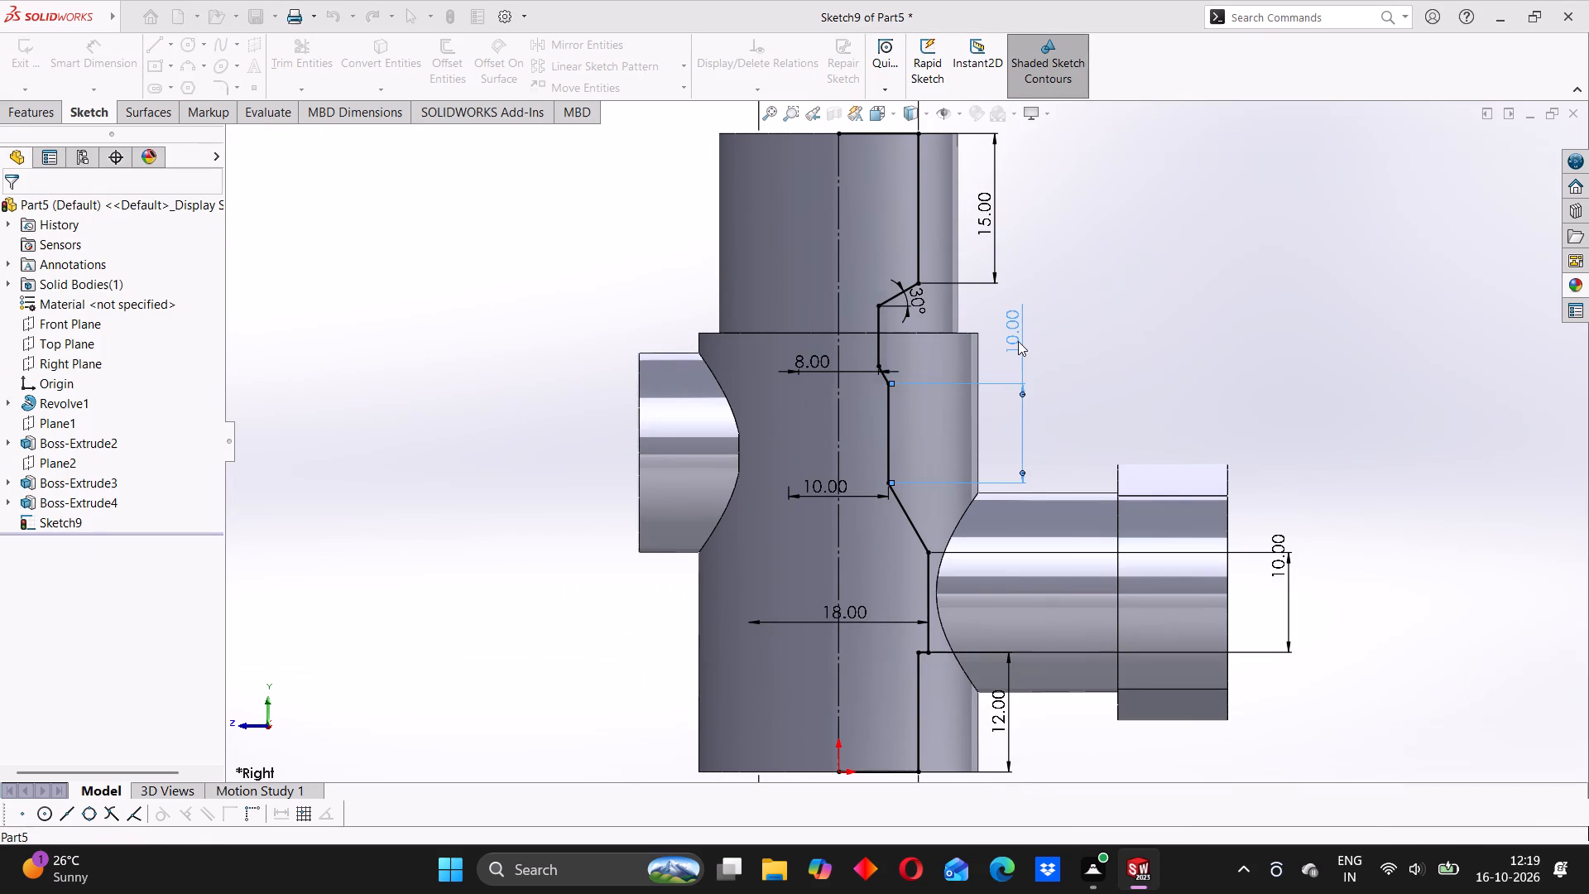
pyautogui.click(1075, 359)
# Delete the 30° angle dimension from the upper slanted line between the 16 mm and 8 mm bores.
pyautogui.scroll(3, 899, 521)
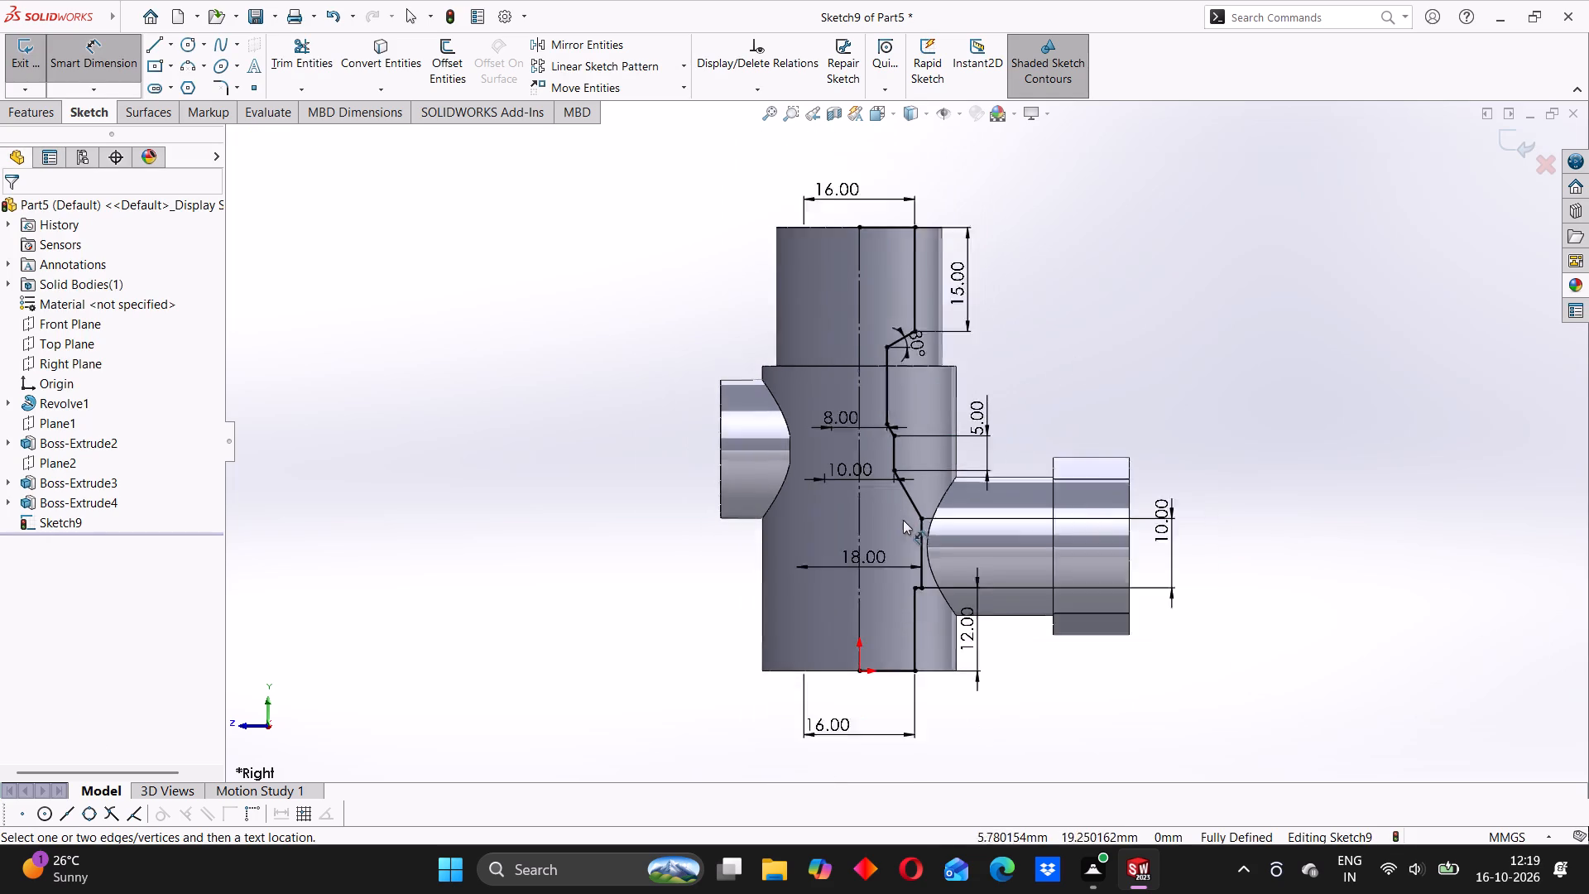
pyautogui.scroll(-2, 918, 490)
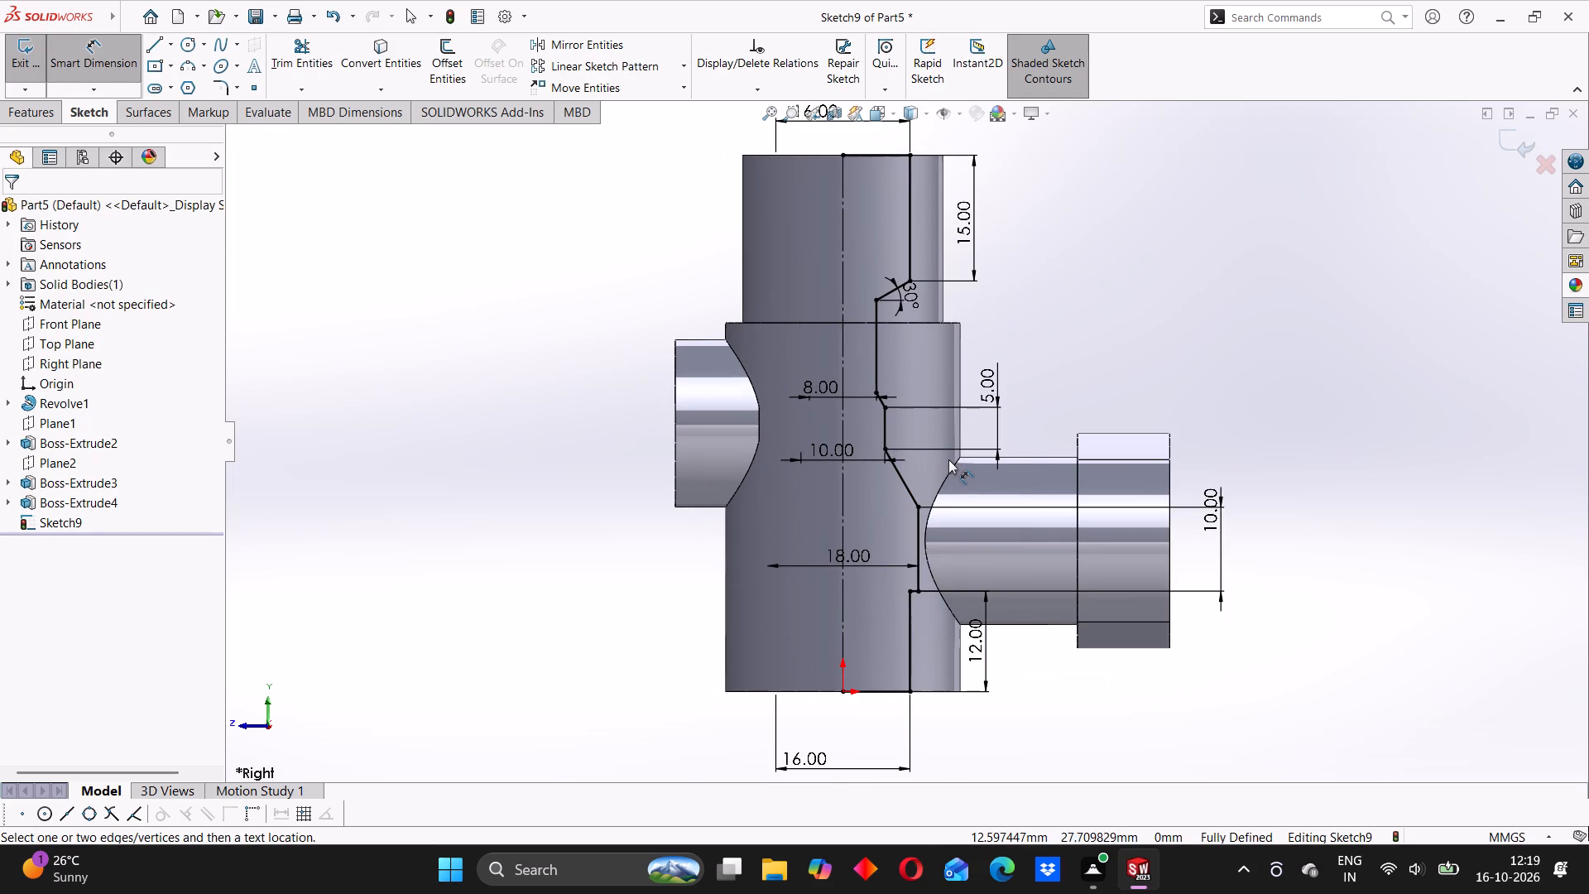
pyautogui.click(910, 296)
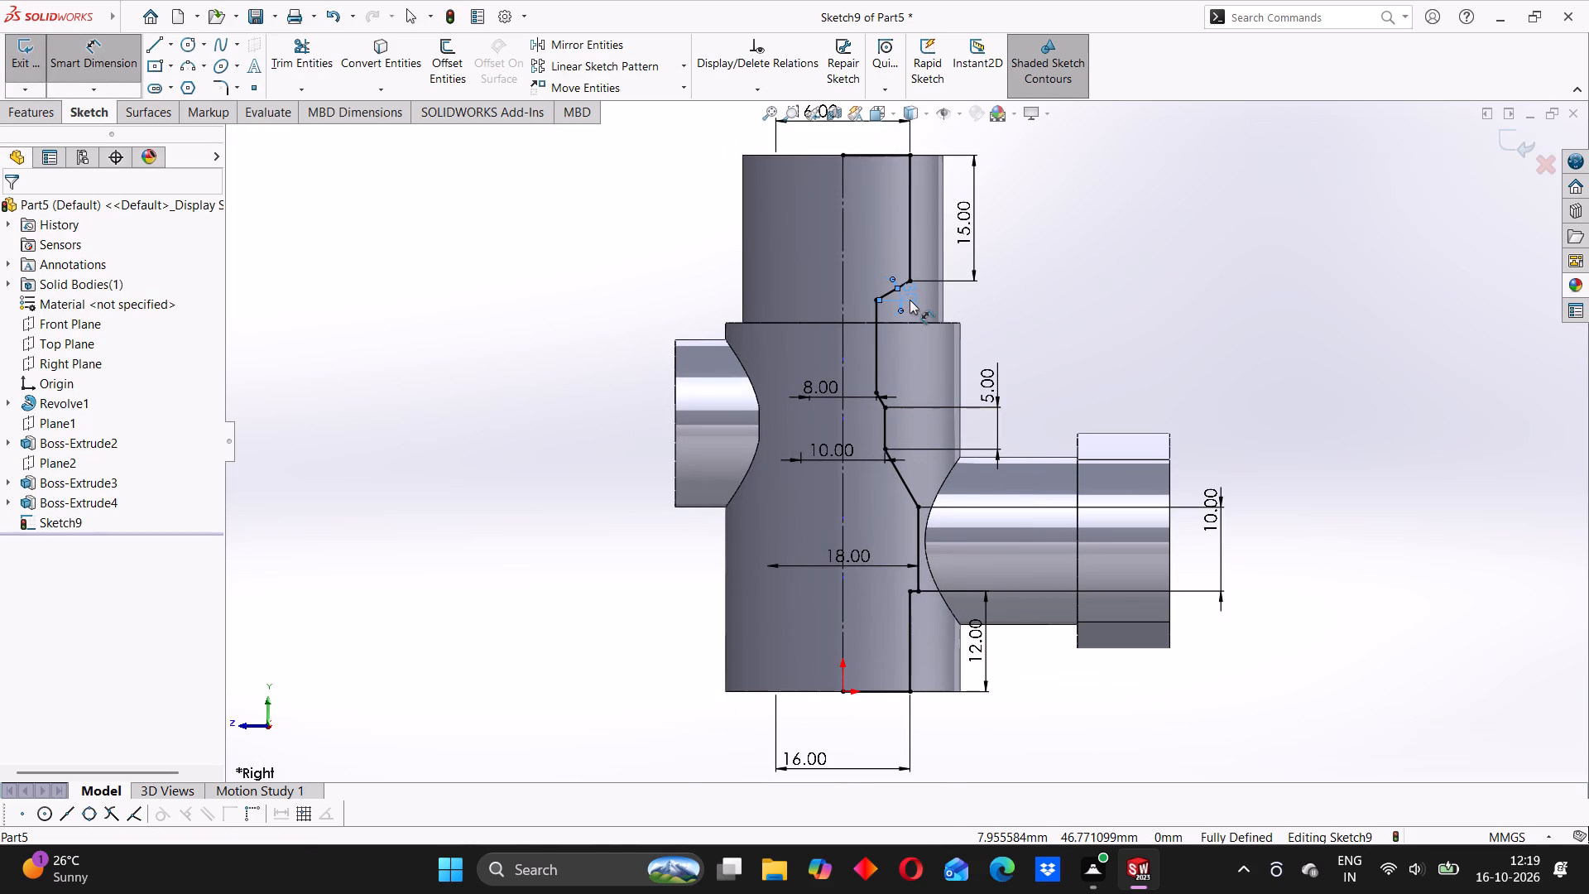
pyautogui.press('Delete')
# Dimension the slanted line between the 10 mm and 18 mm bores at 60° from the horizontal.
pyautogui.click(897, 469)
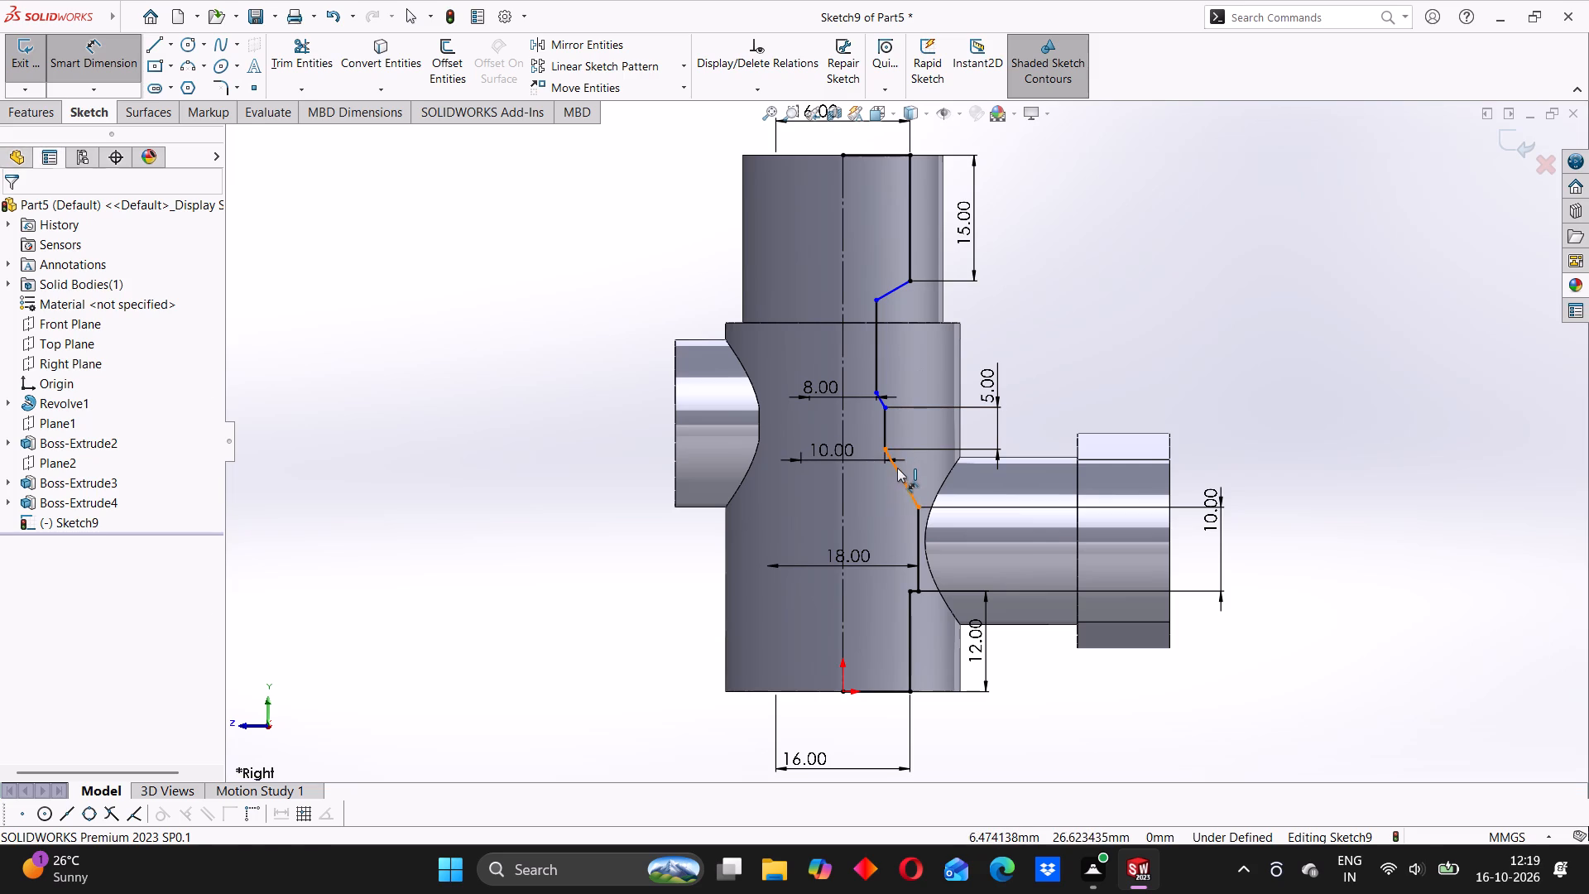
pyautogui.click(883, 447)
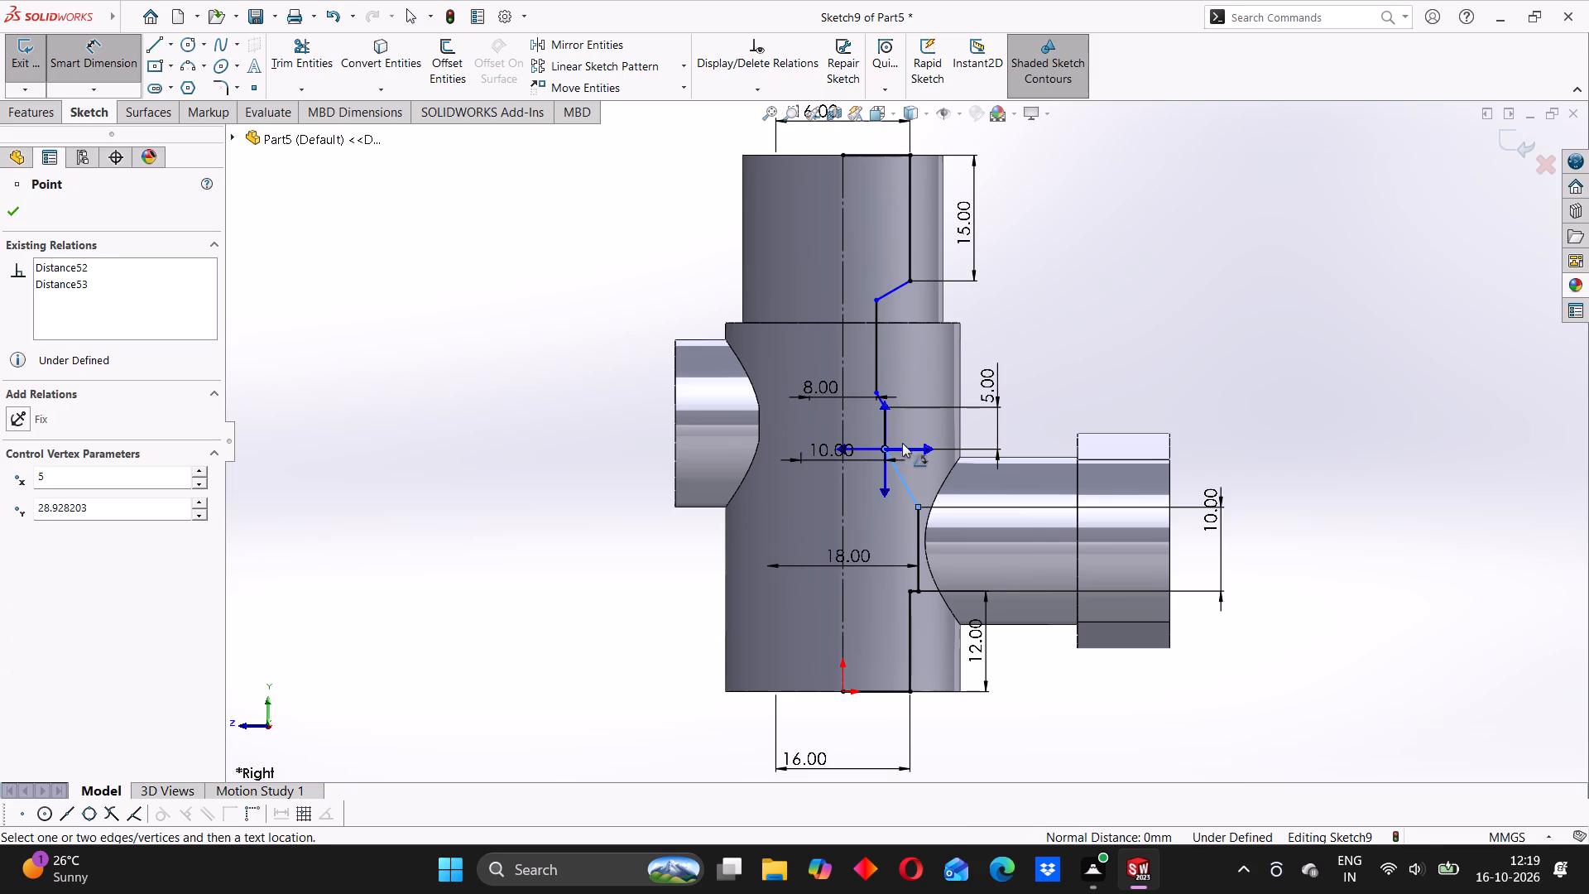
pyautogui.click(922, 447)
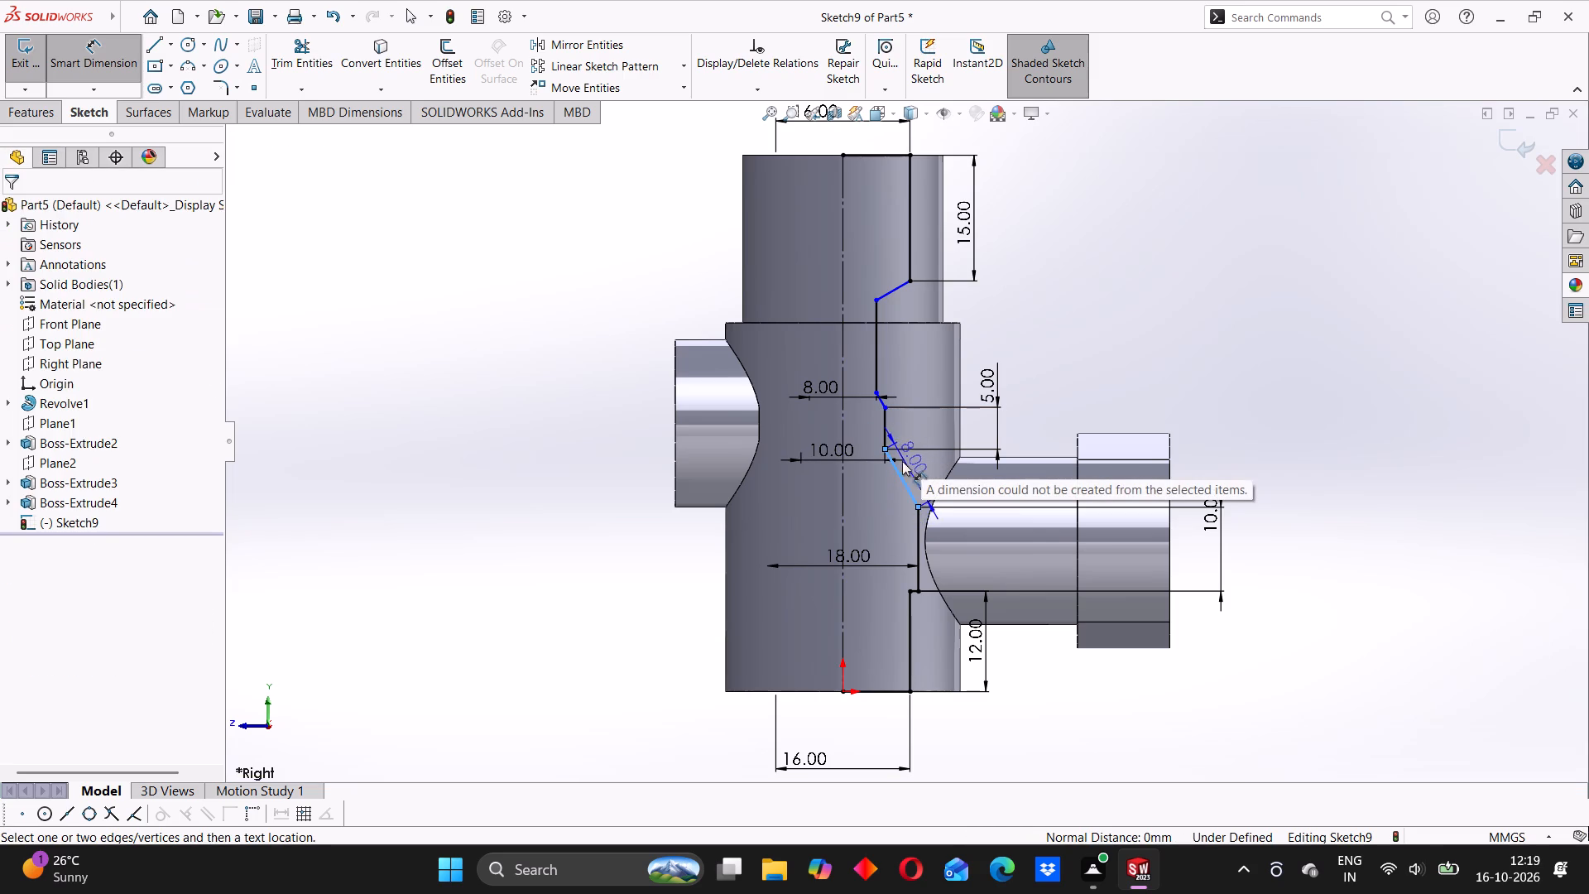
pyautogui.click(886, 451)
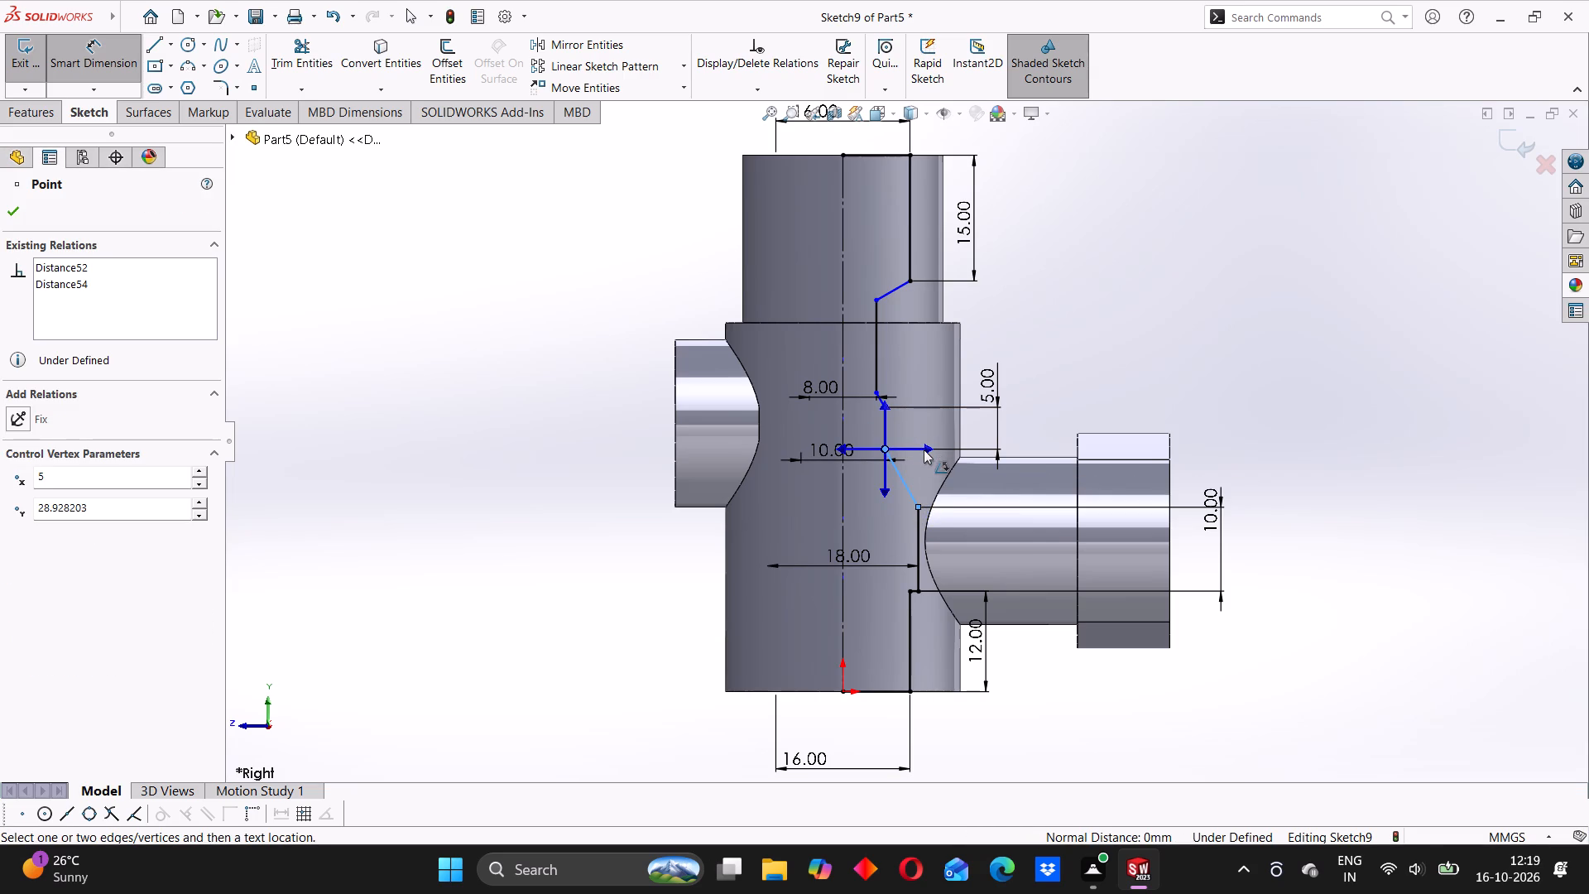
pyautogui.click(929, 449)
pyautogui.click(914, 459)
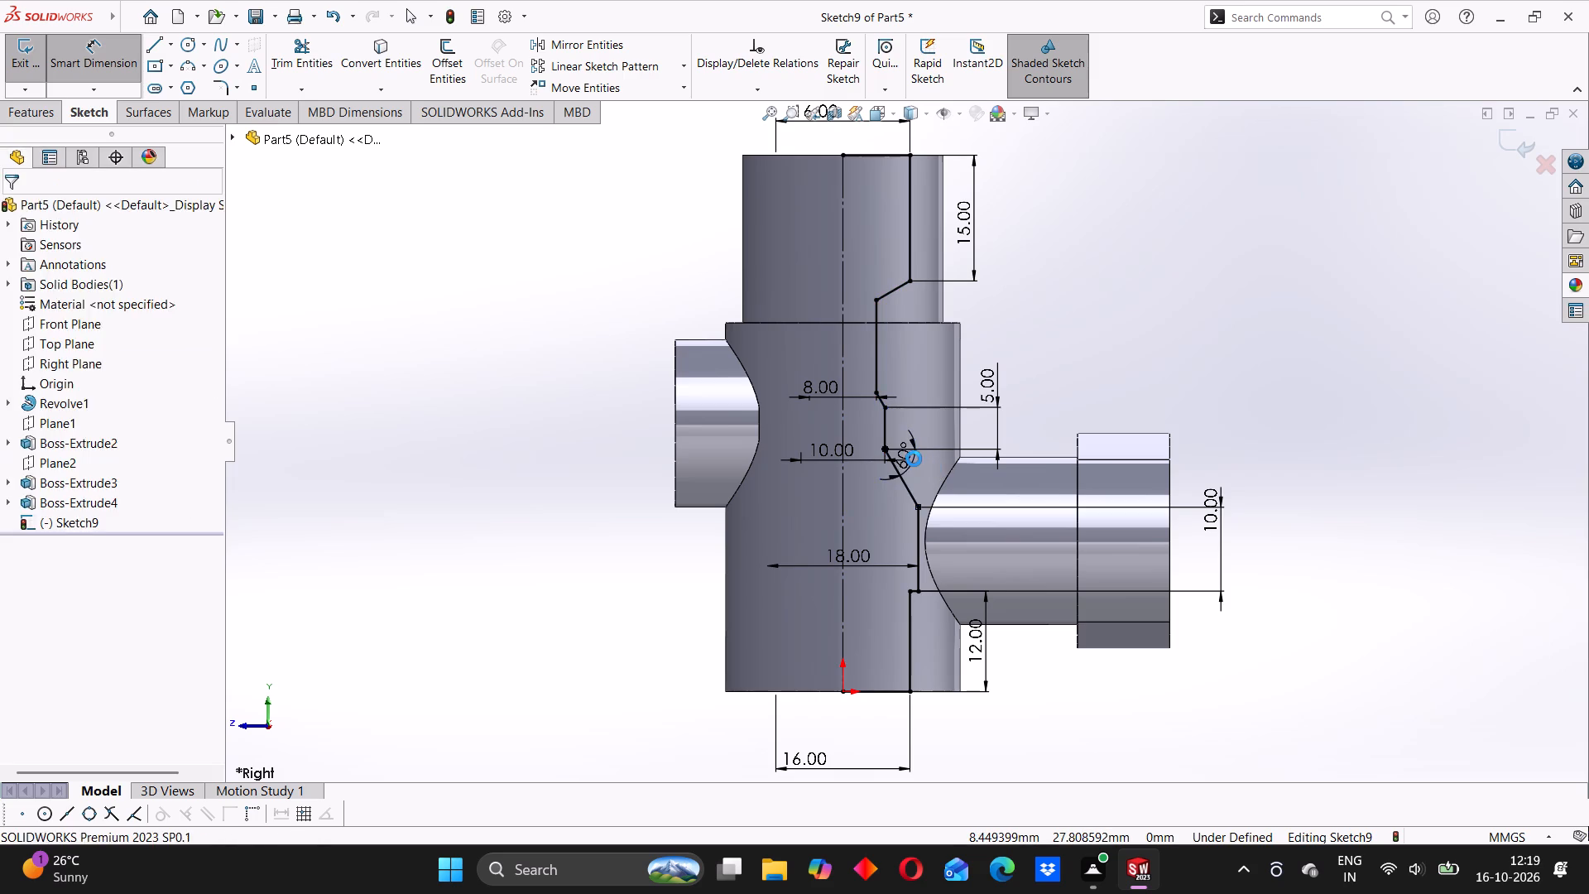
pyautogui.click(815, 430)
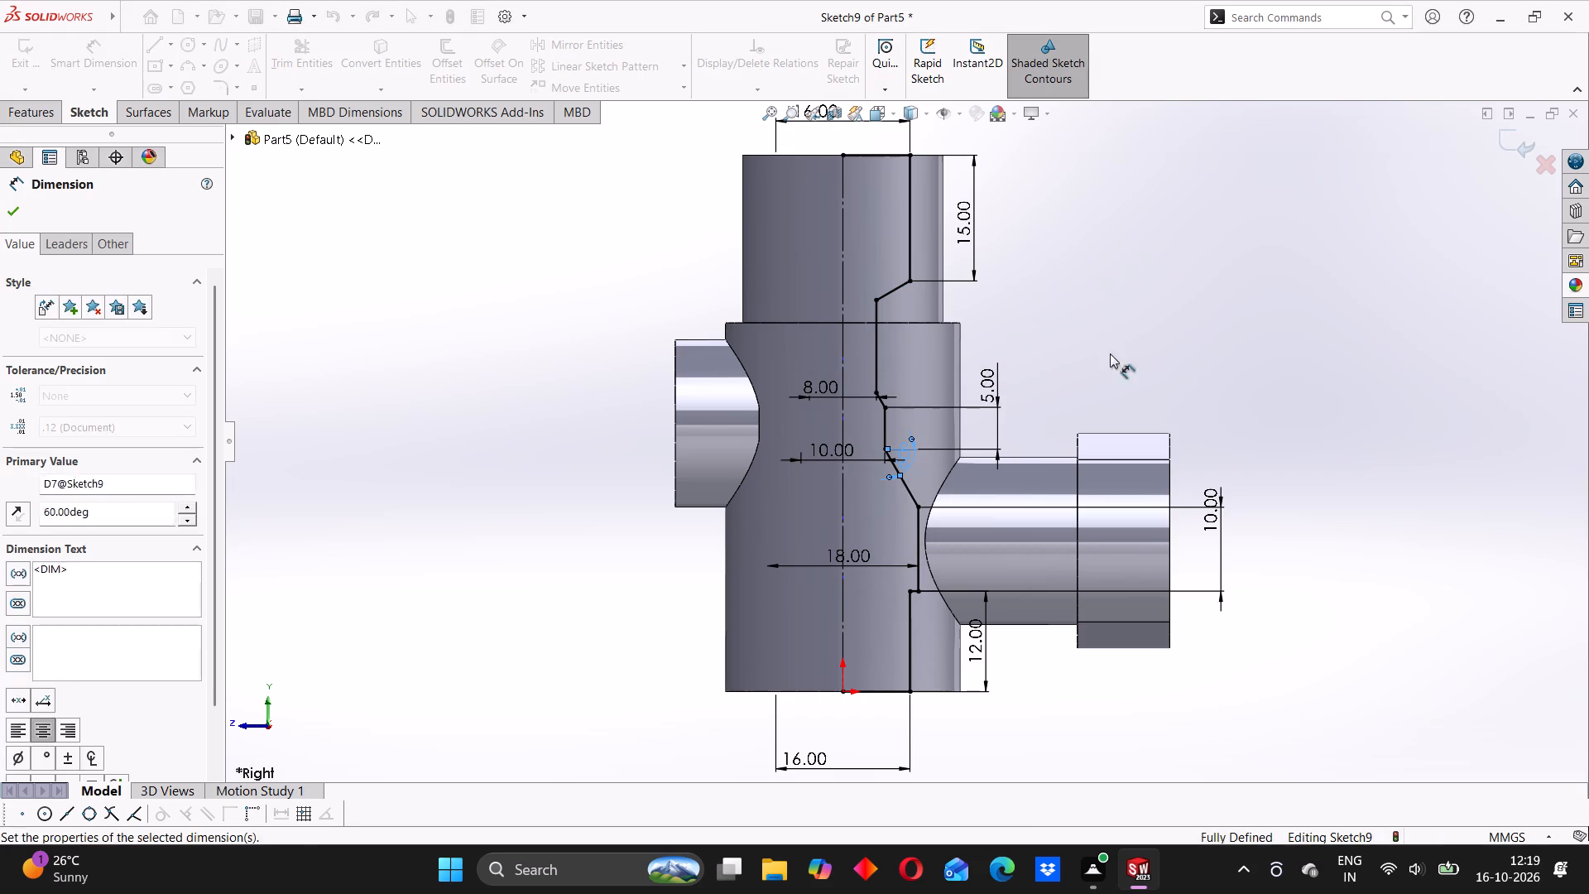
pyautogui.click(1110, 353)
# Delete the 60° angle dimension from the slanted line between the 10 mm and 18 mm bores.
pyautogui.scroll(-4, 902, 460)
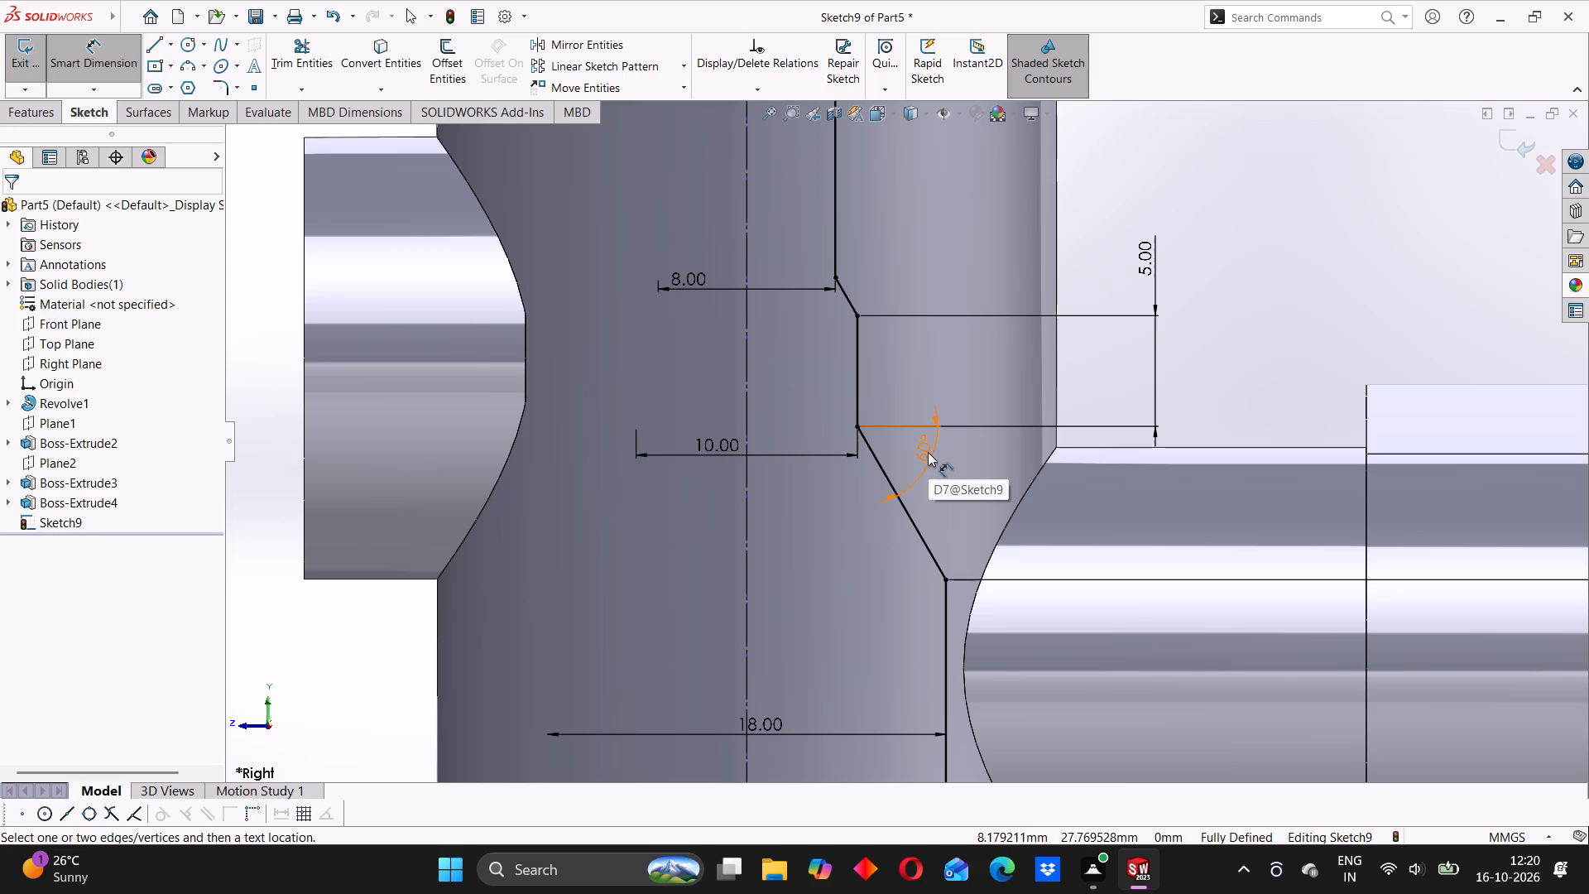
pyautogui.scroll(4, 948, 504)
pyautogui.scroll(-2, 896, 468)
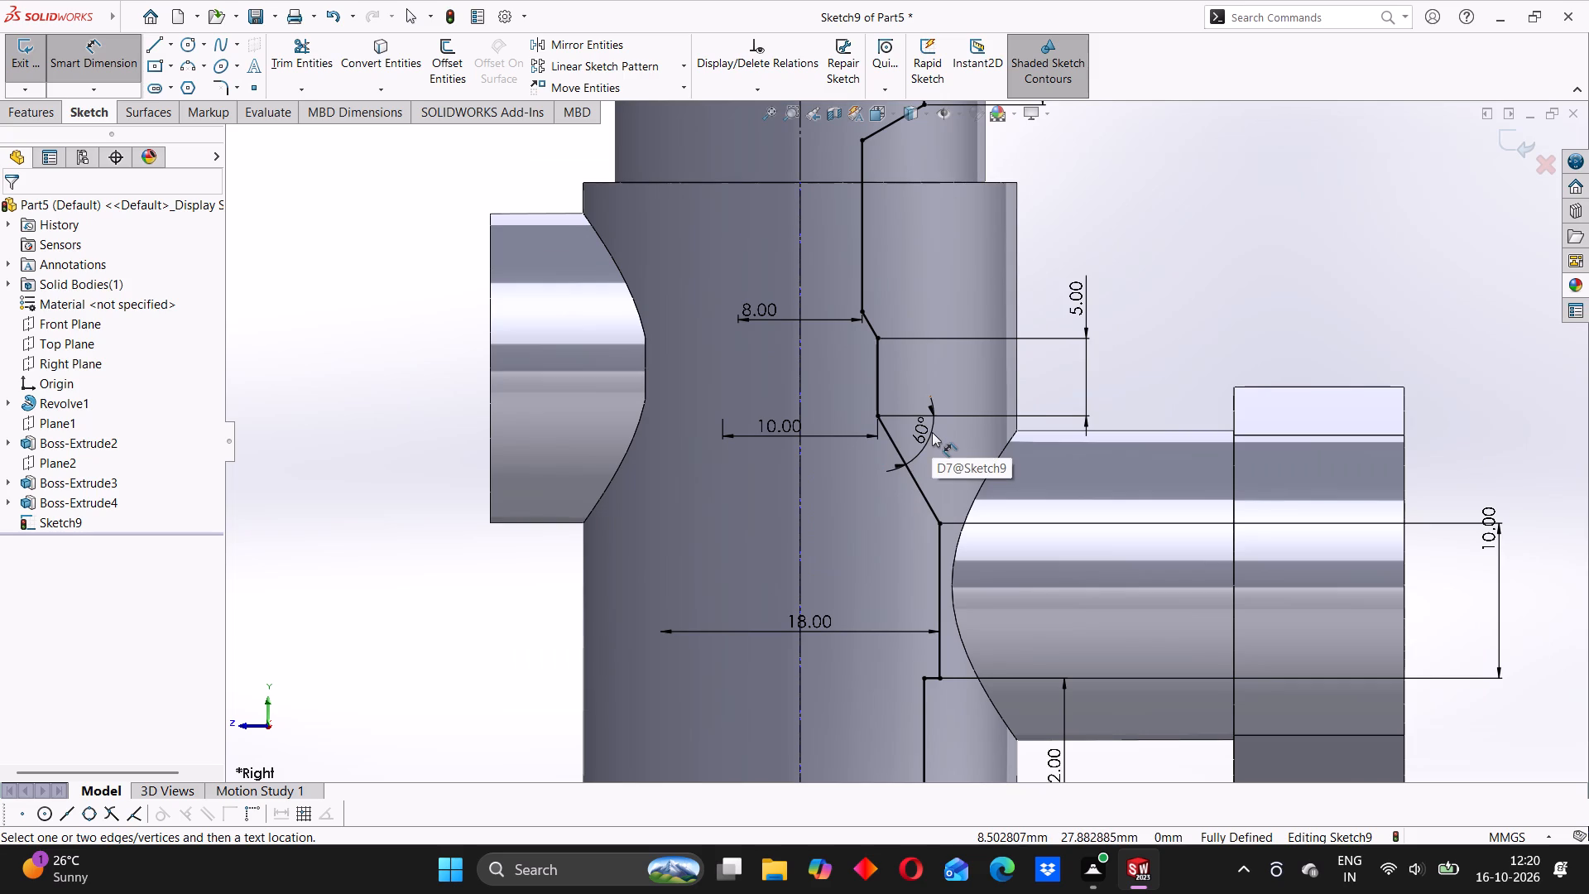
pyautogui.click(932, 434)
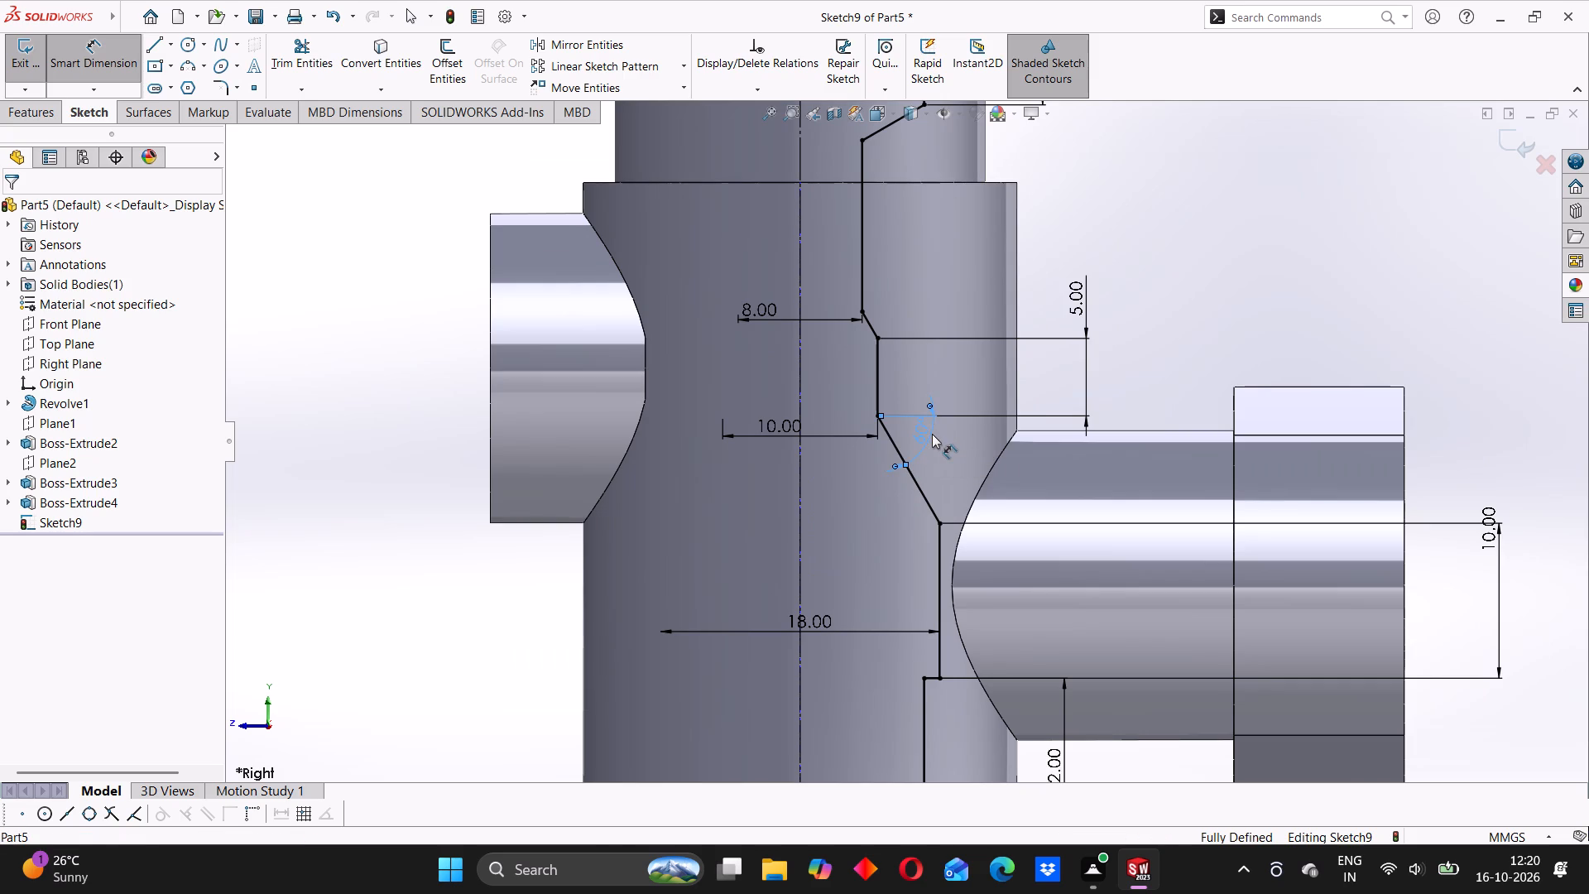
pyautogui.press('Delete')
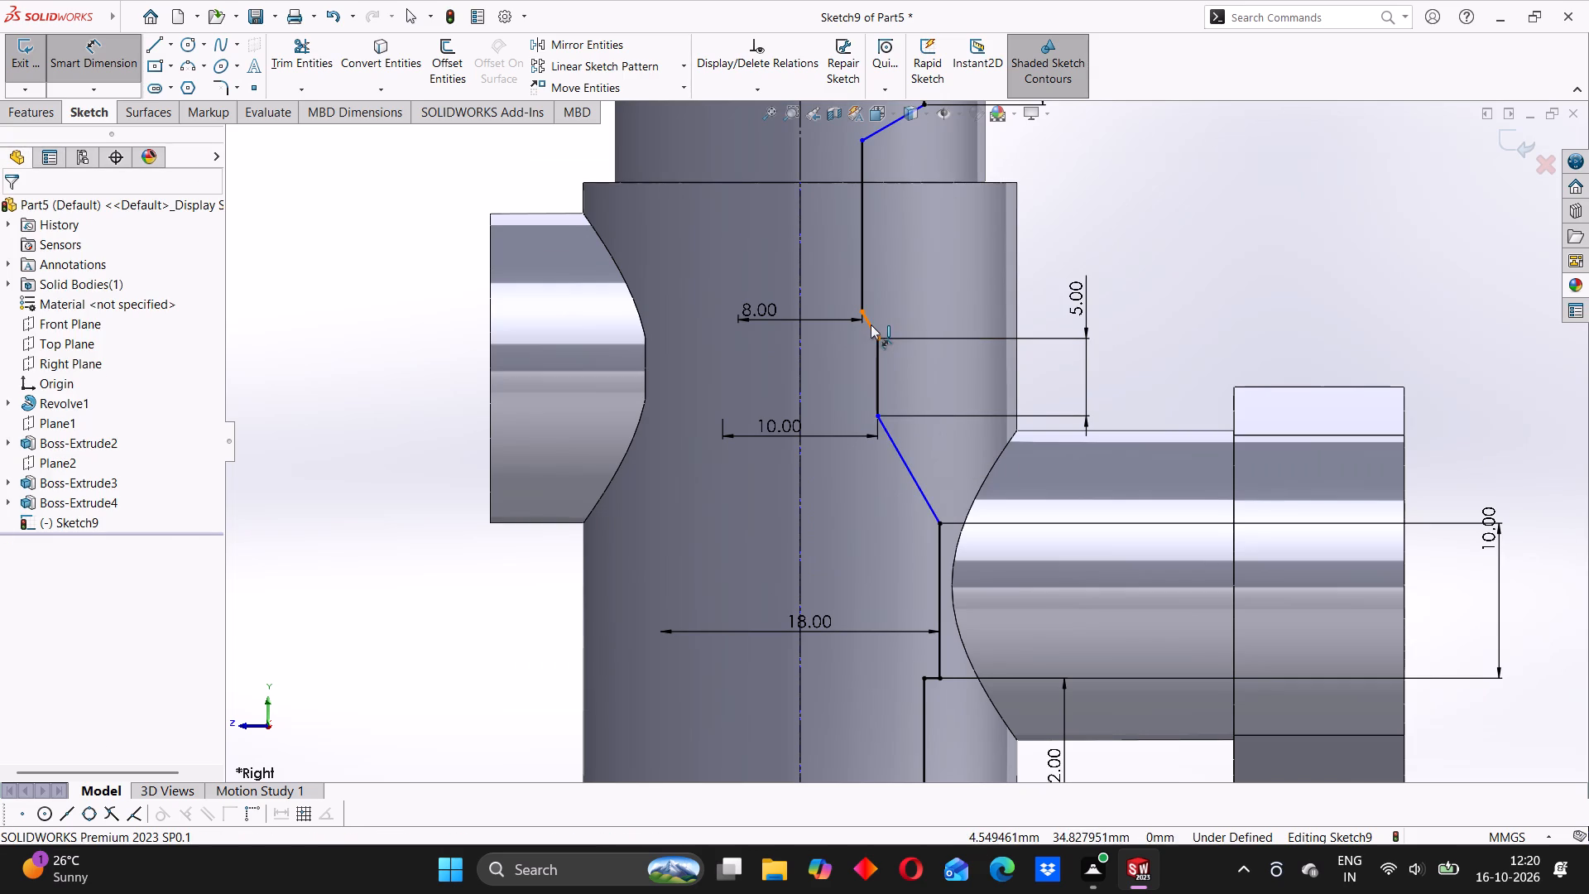
# Dimension the angle between the short slanted line joining the 8 mm and 10 mm bores and the centerline at 60°.
pyautogui.click(871, 324)
pyautogui.click(797, 339)
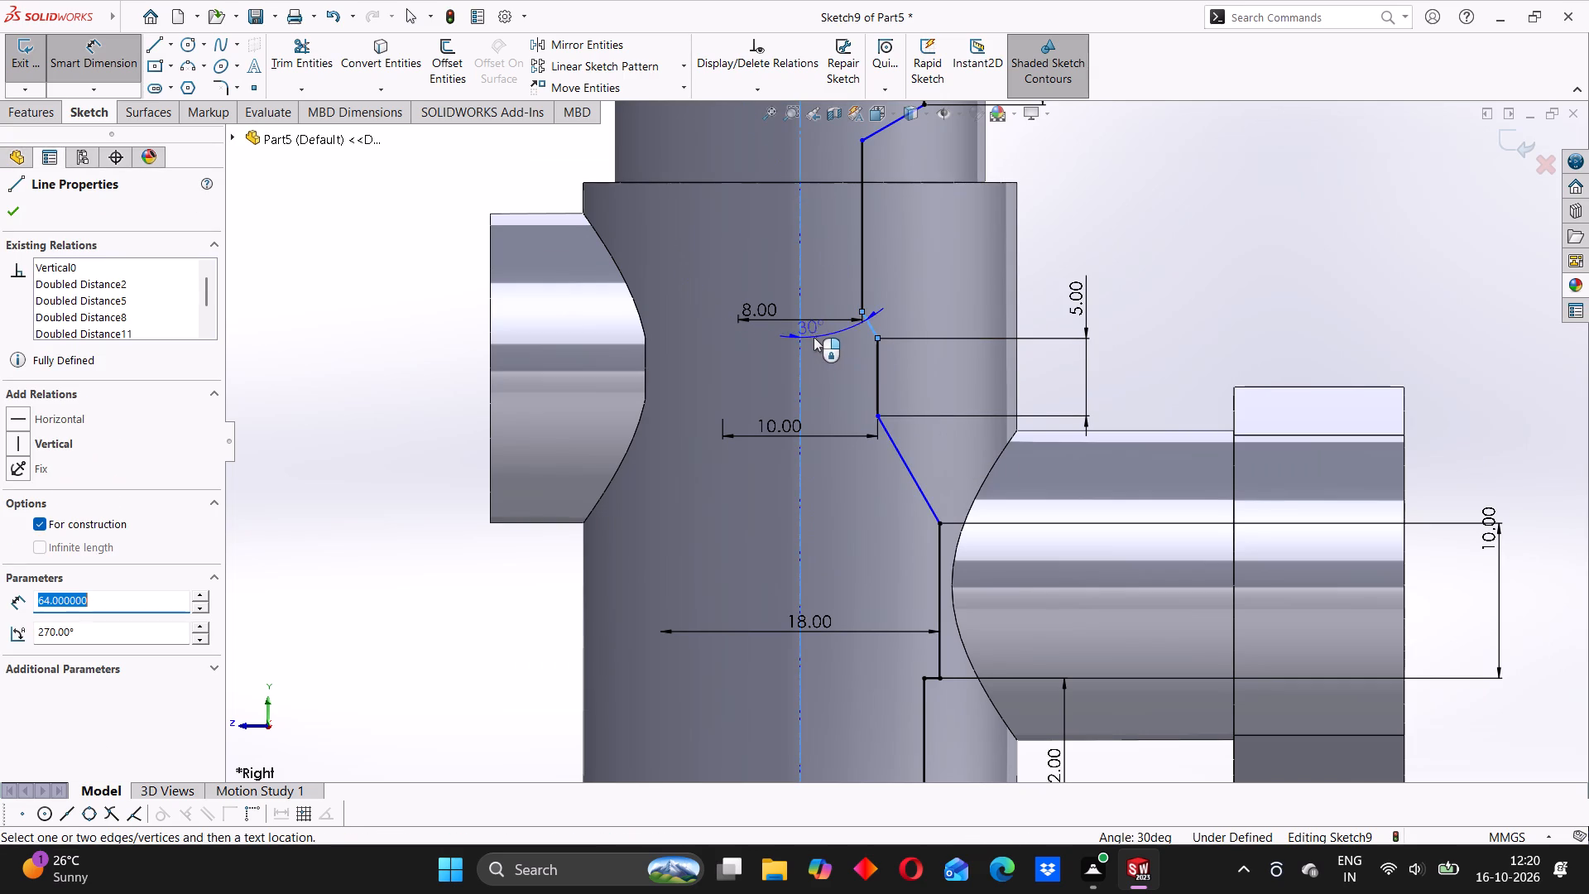
pyautogui.click(834, 339)
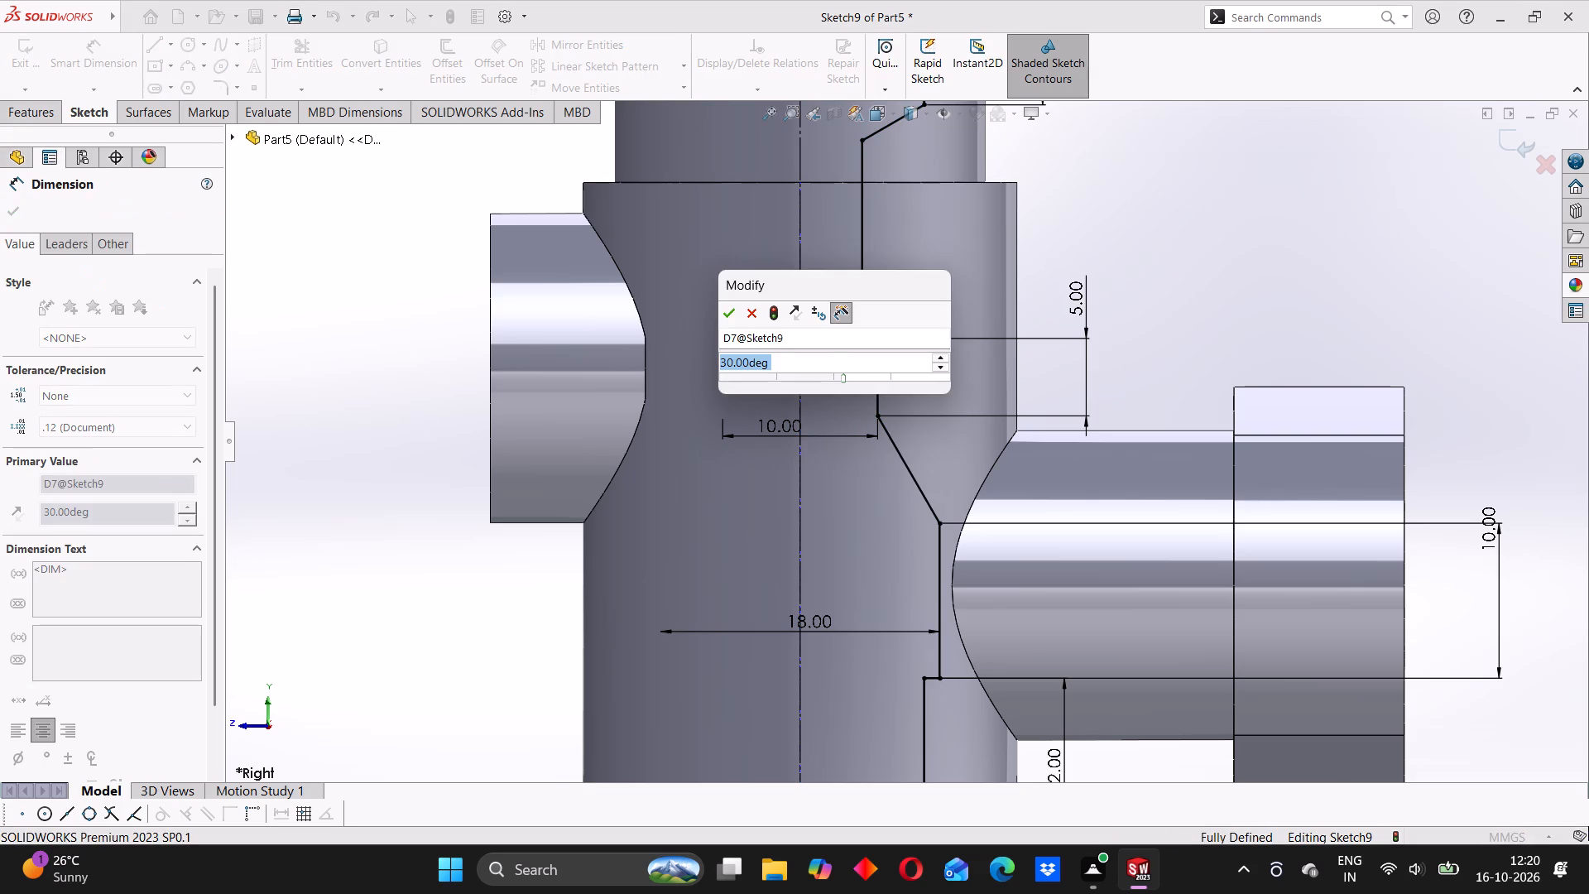
pyautogui.write('60')
pyautogui.press('Return')
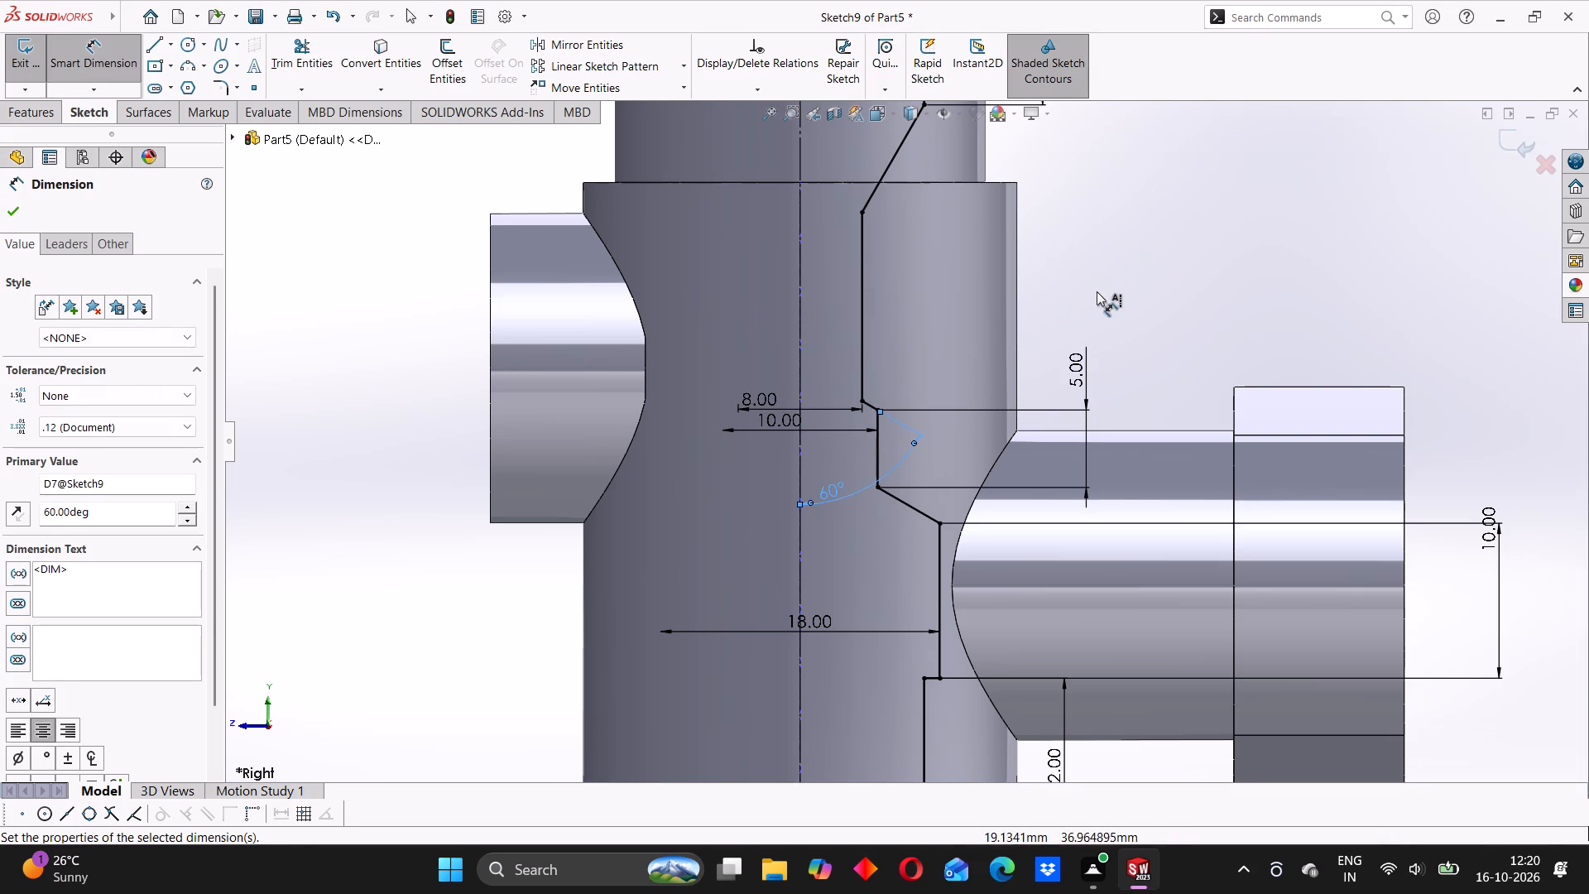
pyautogui.click(1097, 290)
# Delete the 5 mm length dimension from the 10 mm bore's short vertical line.
pyautogui.scroll(3, 932, 368)
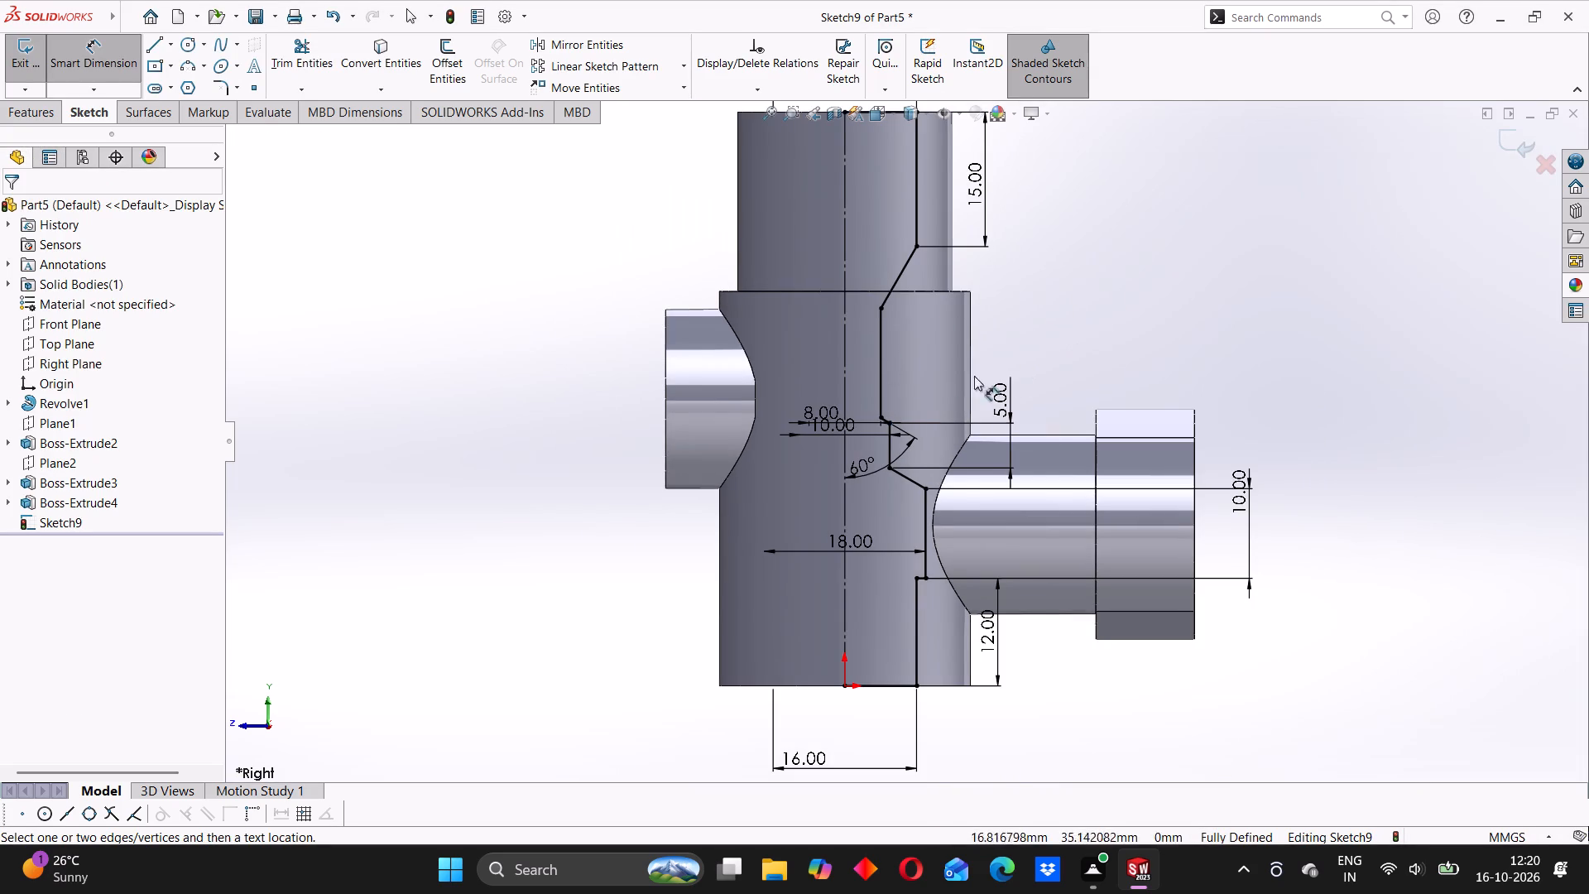
pyautogui.scroll(-1, 910, 402)
pyautogui.click(1020, 409)
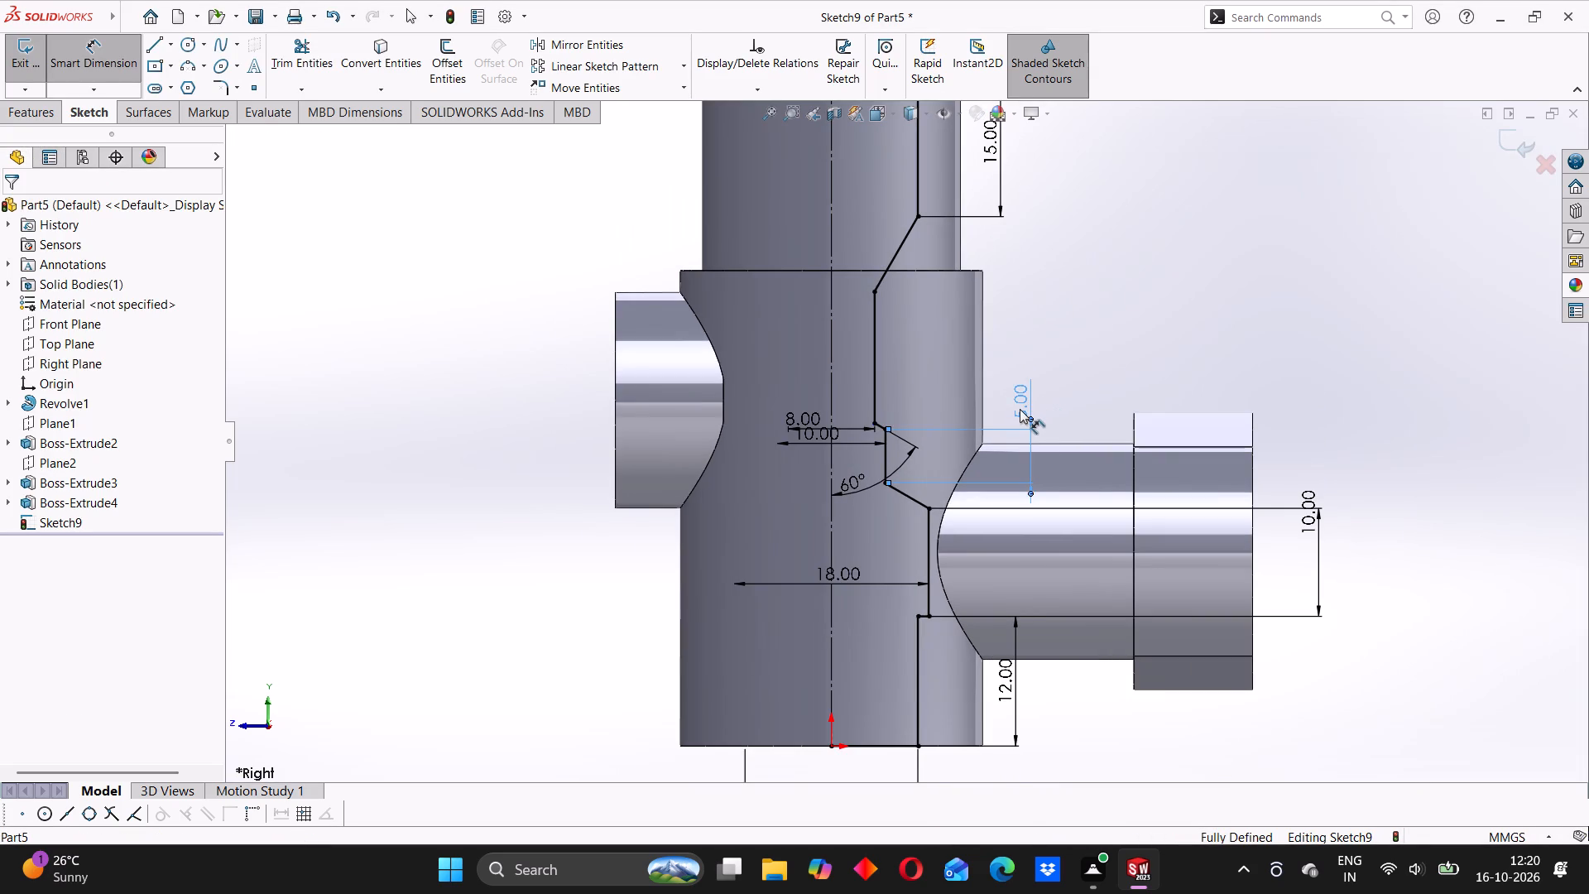
pyautogui.press('Delete')
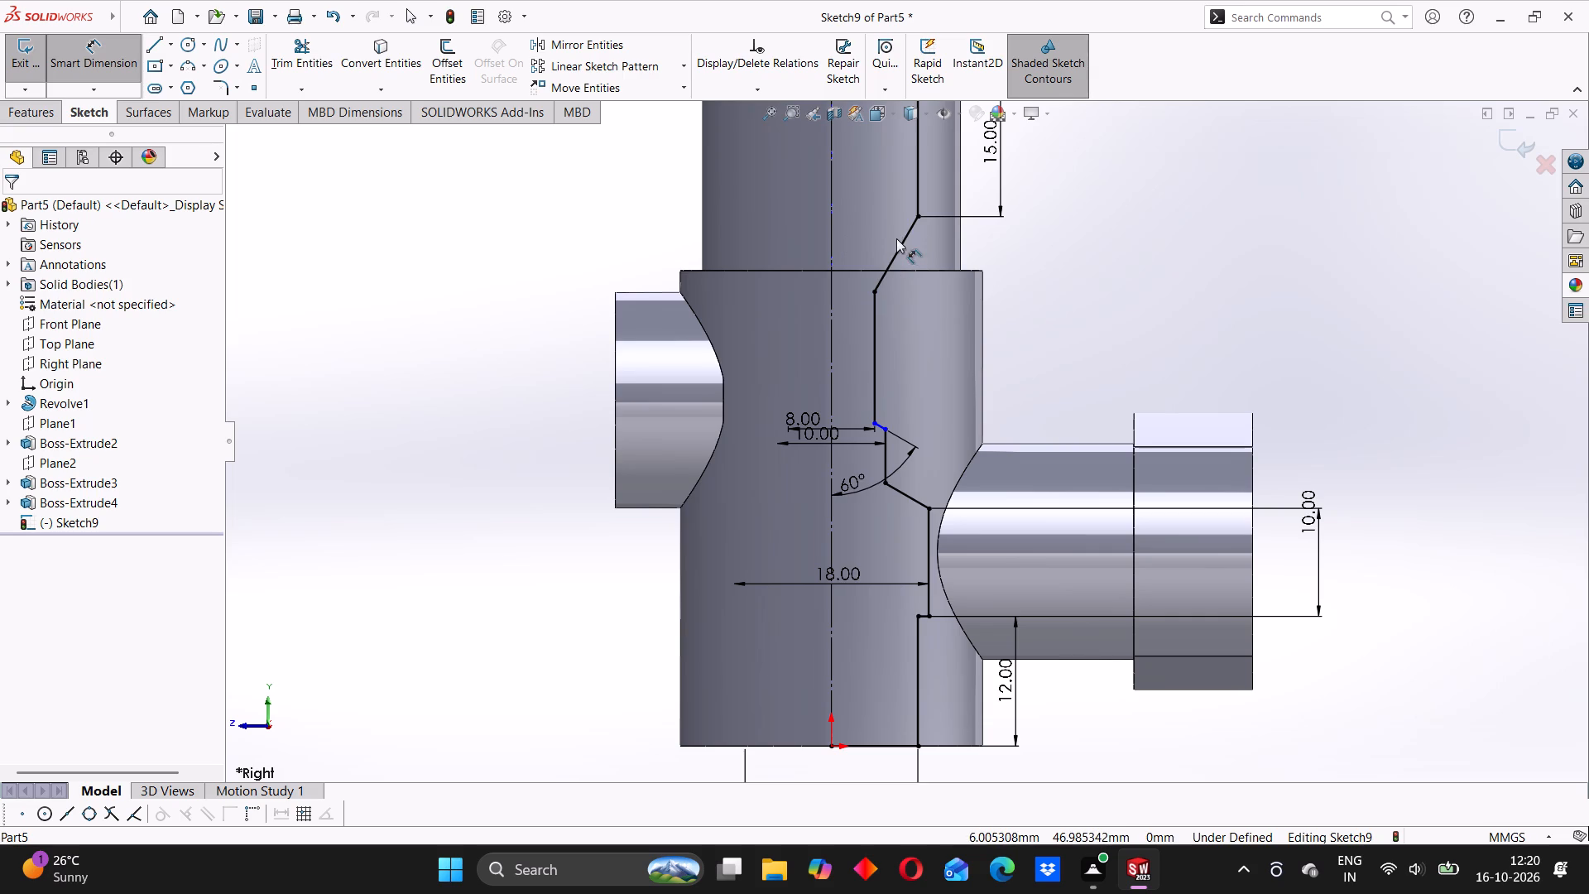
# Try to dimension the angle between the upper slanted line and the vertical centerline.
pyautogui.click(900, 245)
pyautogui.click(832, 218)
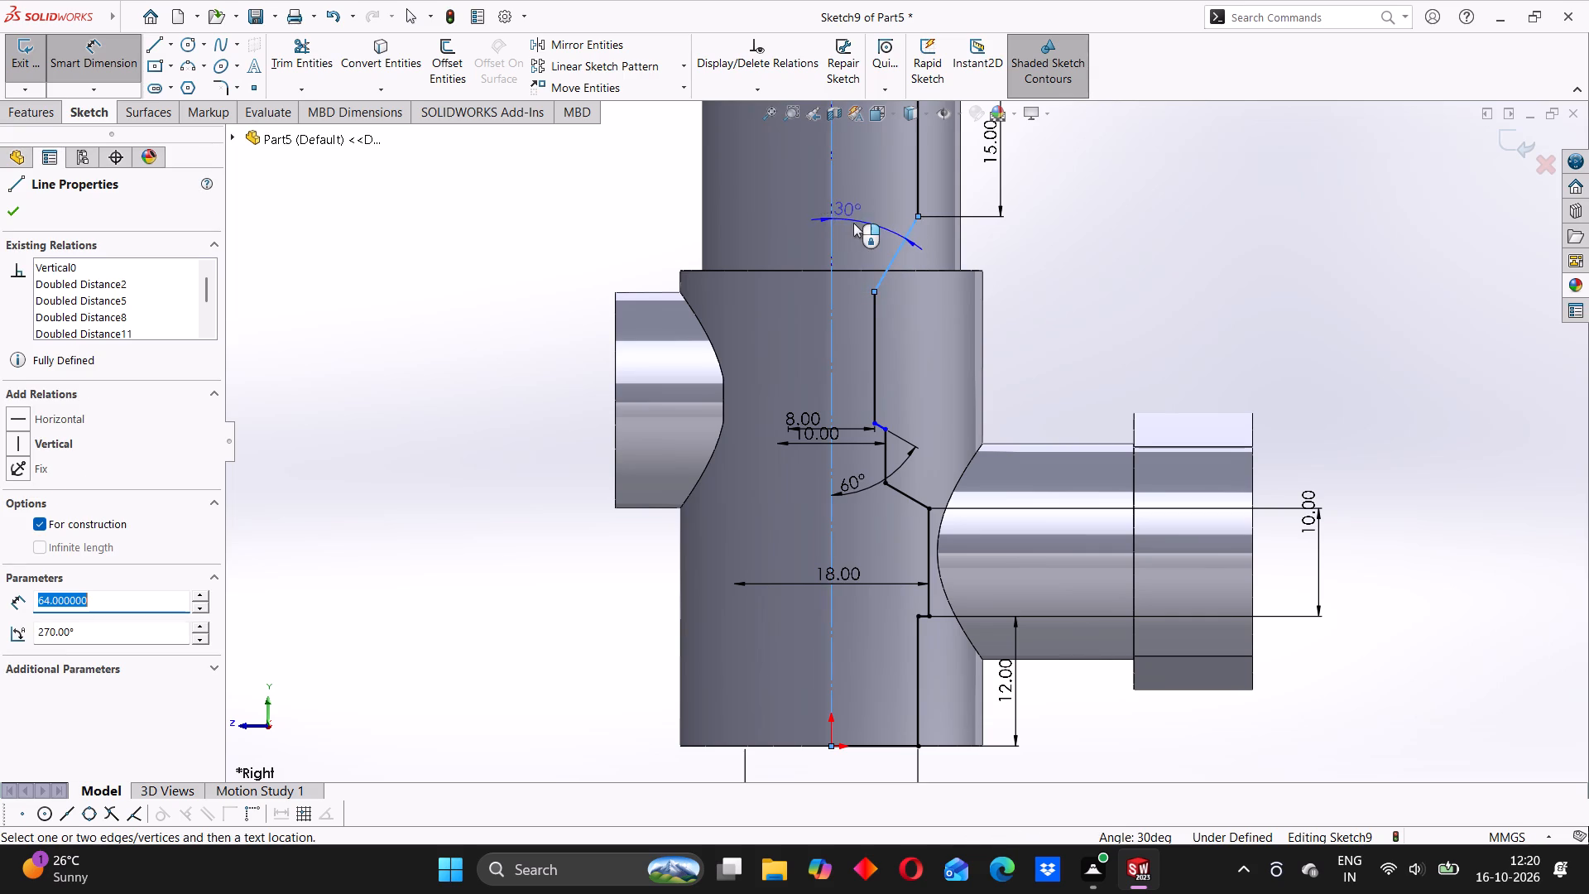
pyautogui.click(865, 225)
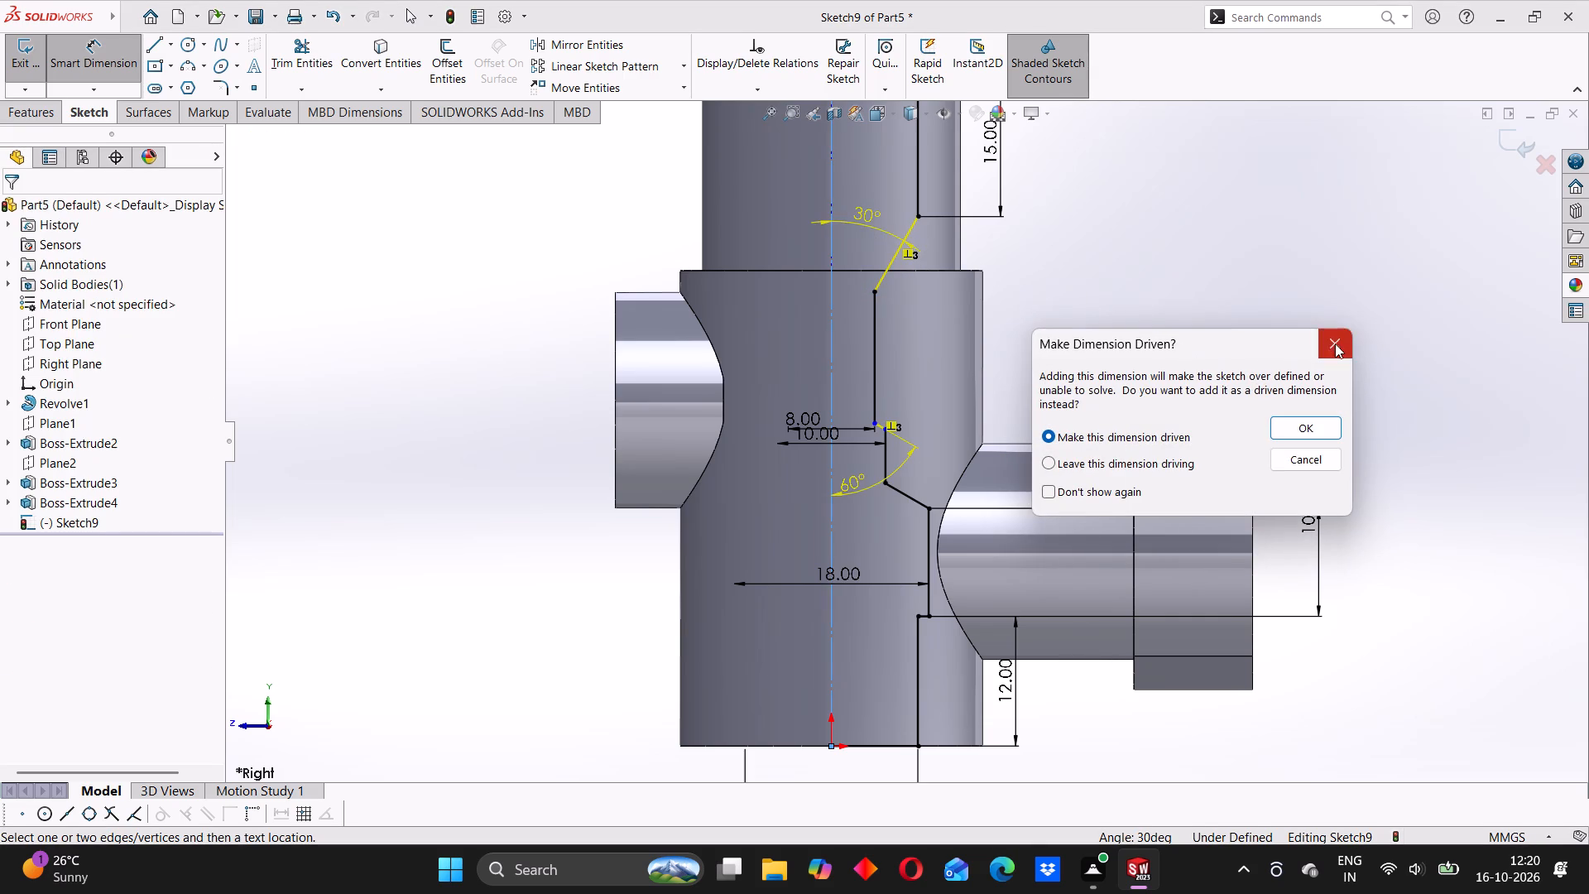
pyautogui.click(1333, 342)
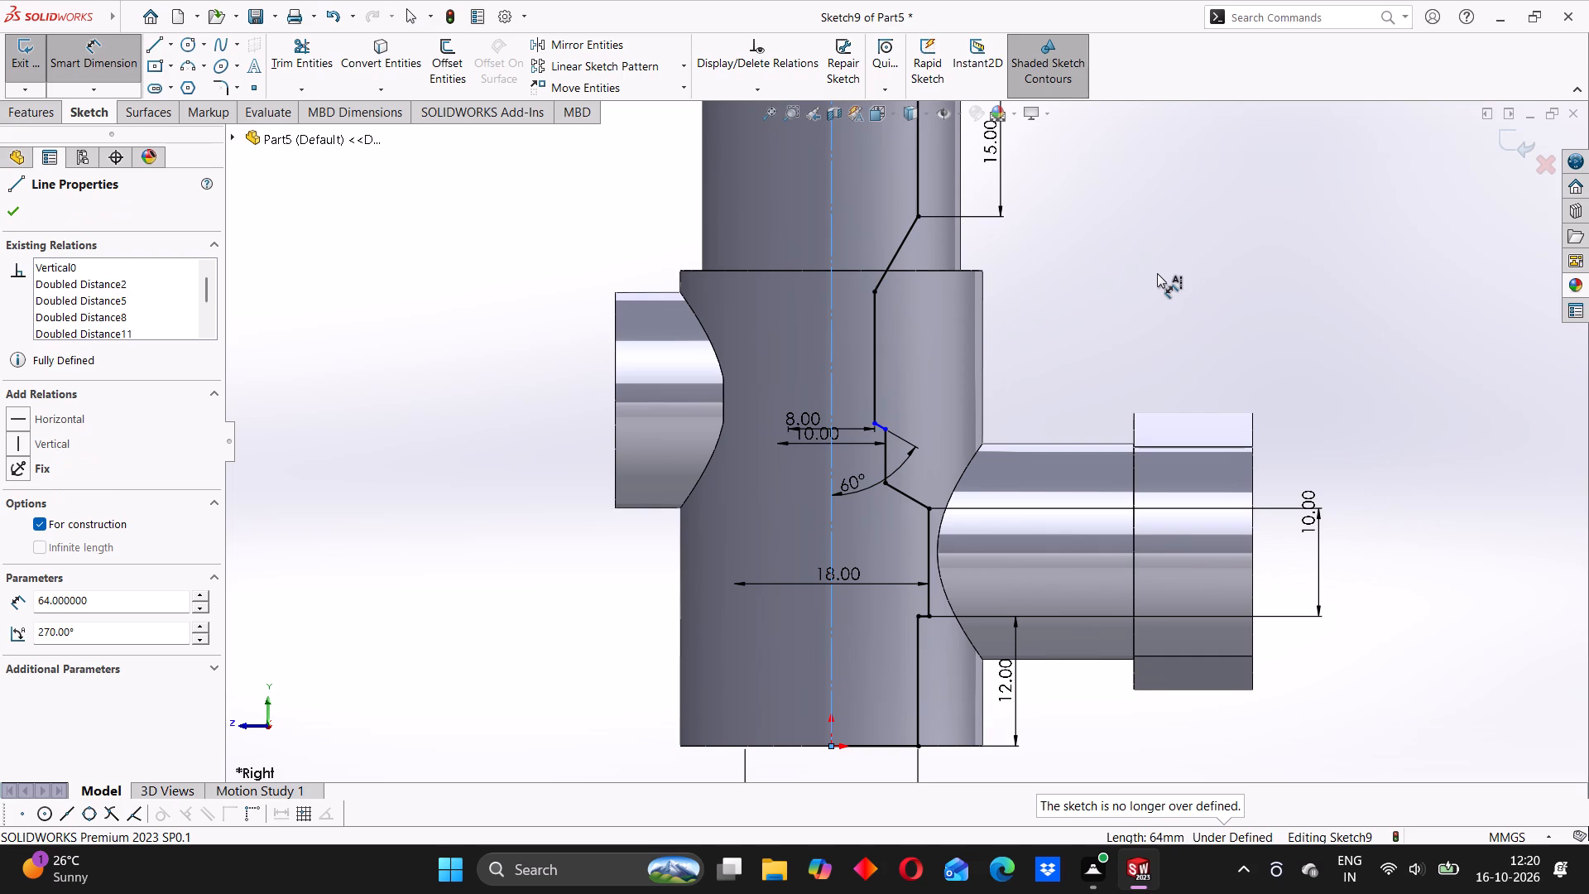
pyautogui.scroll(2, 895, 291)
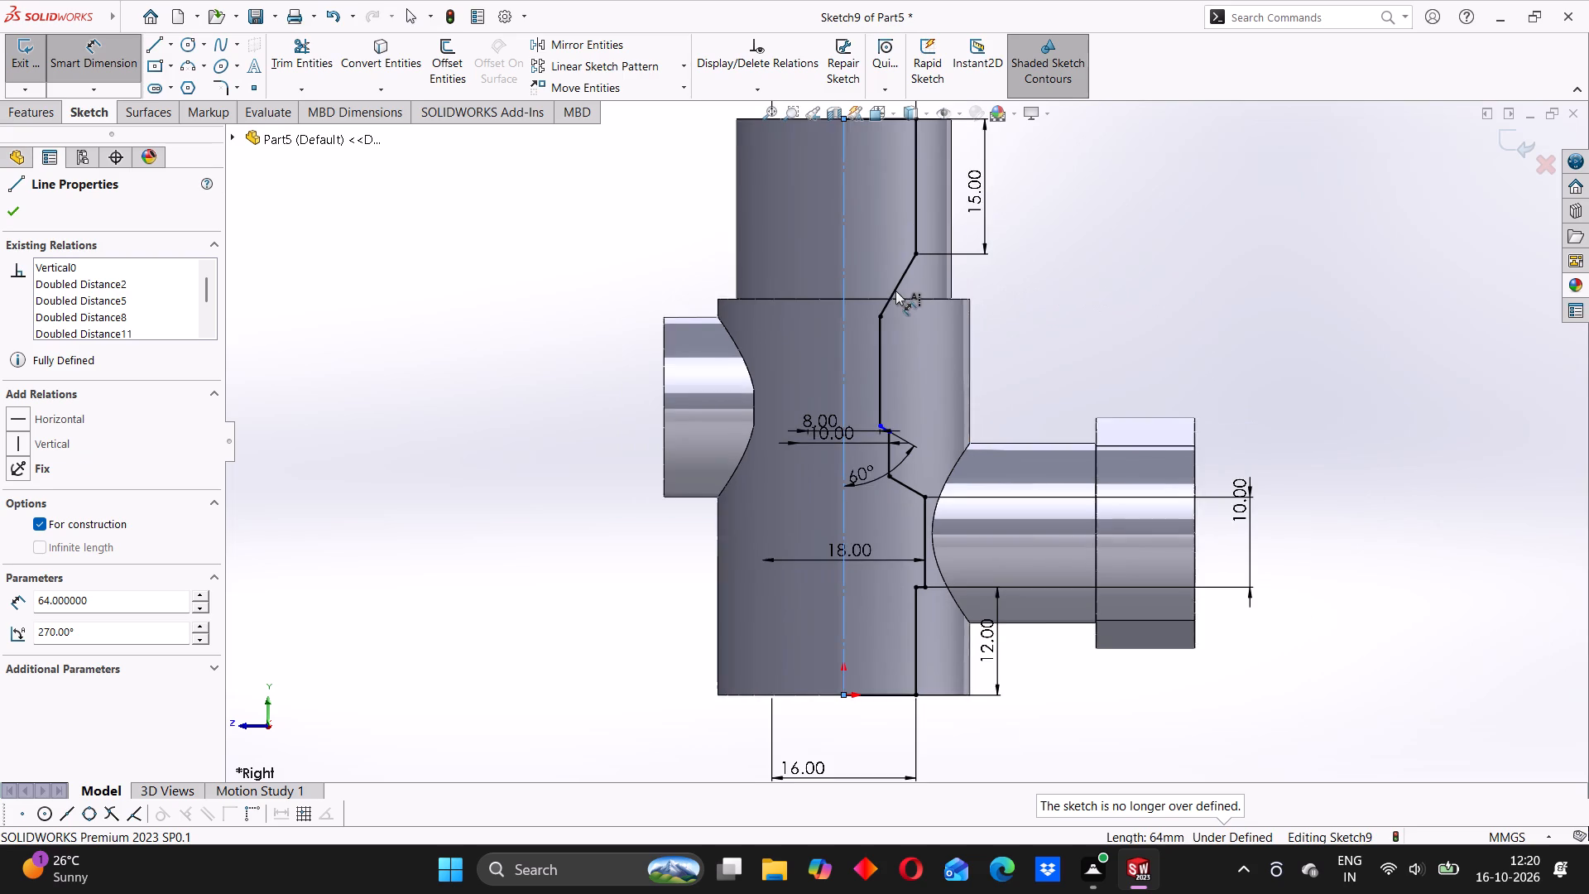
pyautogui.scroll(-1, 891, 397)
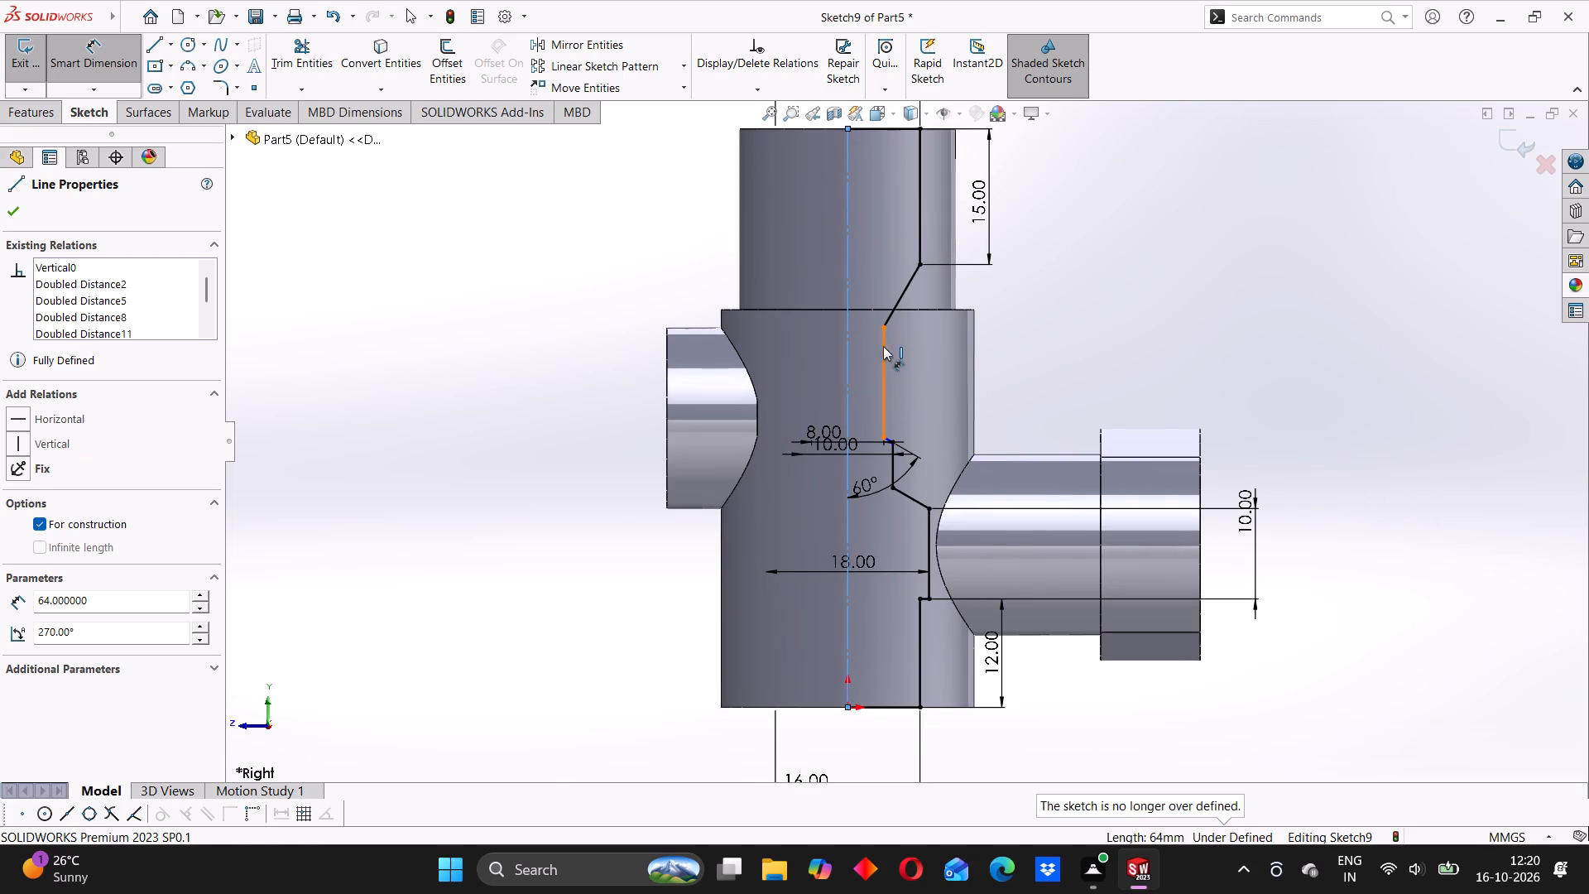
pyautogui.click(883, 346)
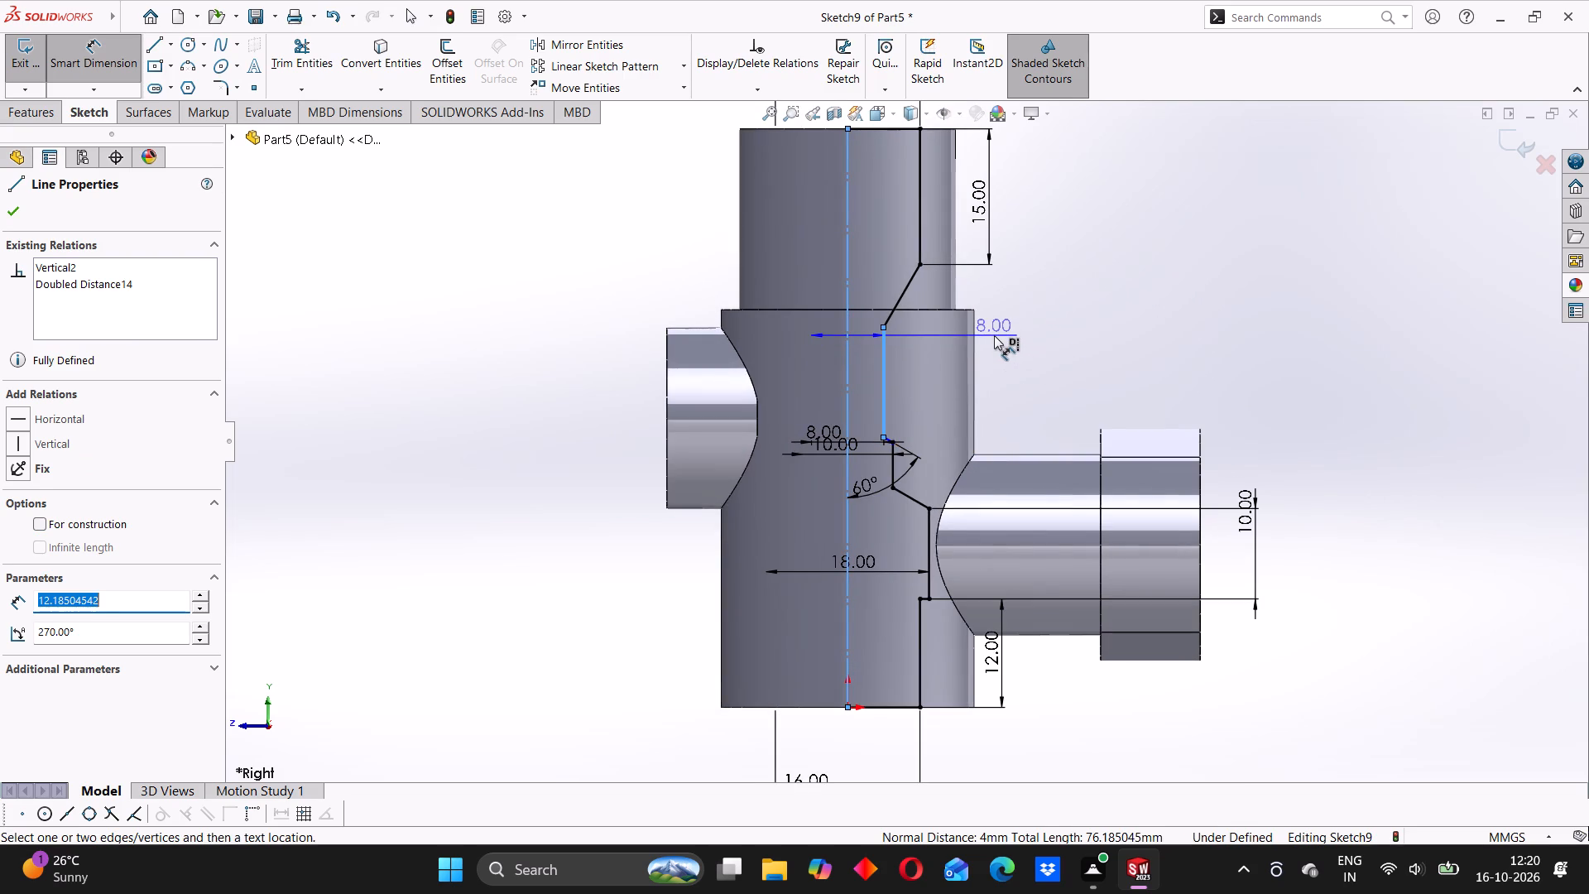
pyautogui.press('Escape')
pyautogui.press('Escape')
# Move the 8 mm bore diameter dimension upward, clear of the 10 mm diameter dimension.
pyautogui.moveTo(819, 430); pyautogui.dragTo(833, 376)
pyautogui.press('Escape')
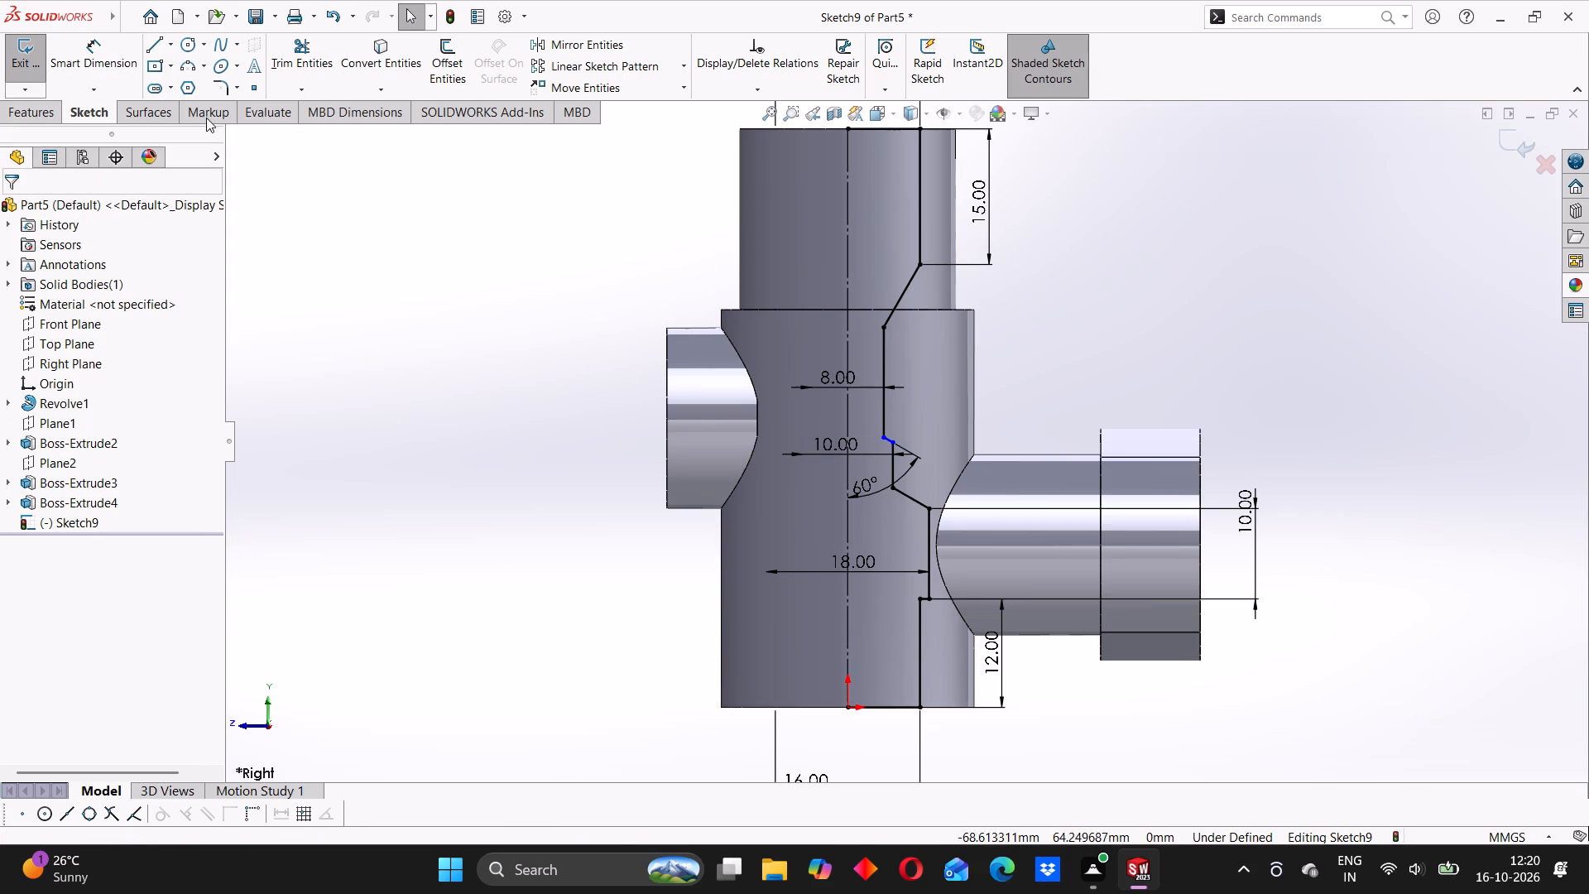
# Dimension the length of the 8 mm bore's vertical line at 15 mm.
pyautogui.click(95, 72)
pyautogui.click(884, 354)
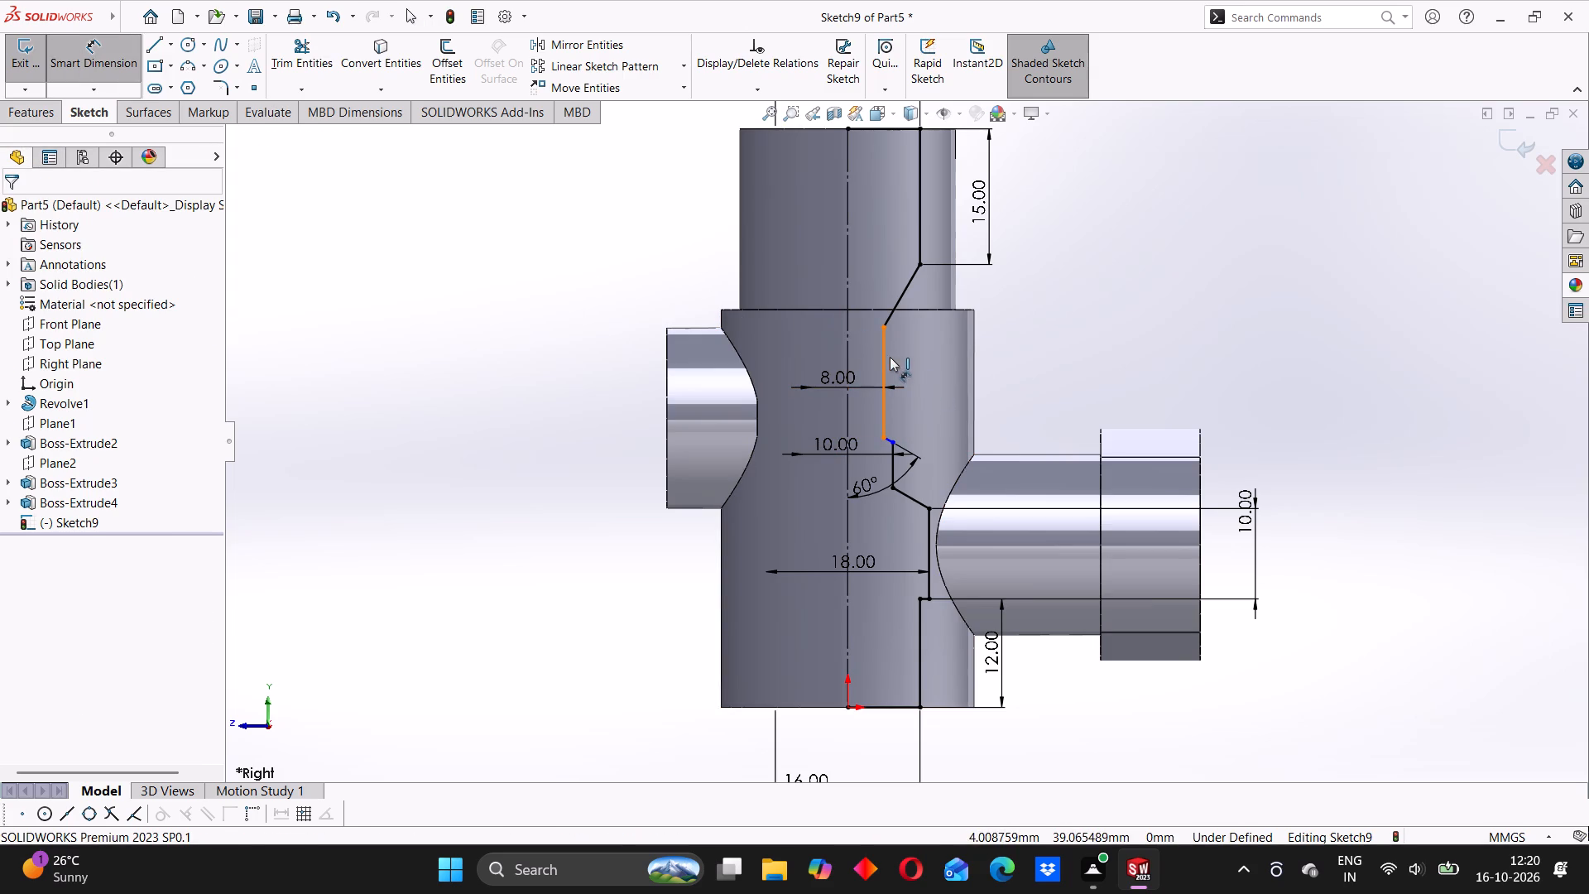
pyautogui.click(1093, 362)
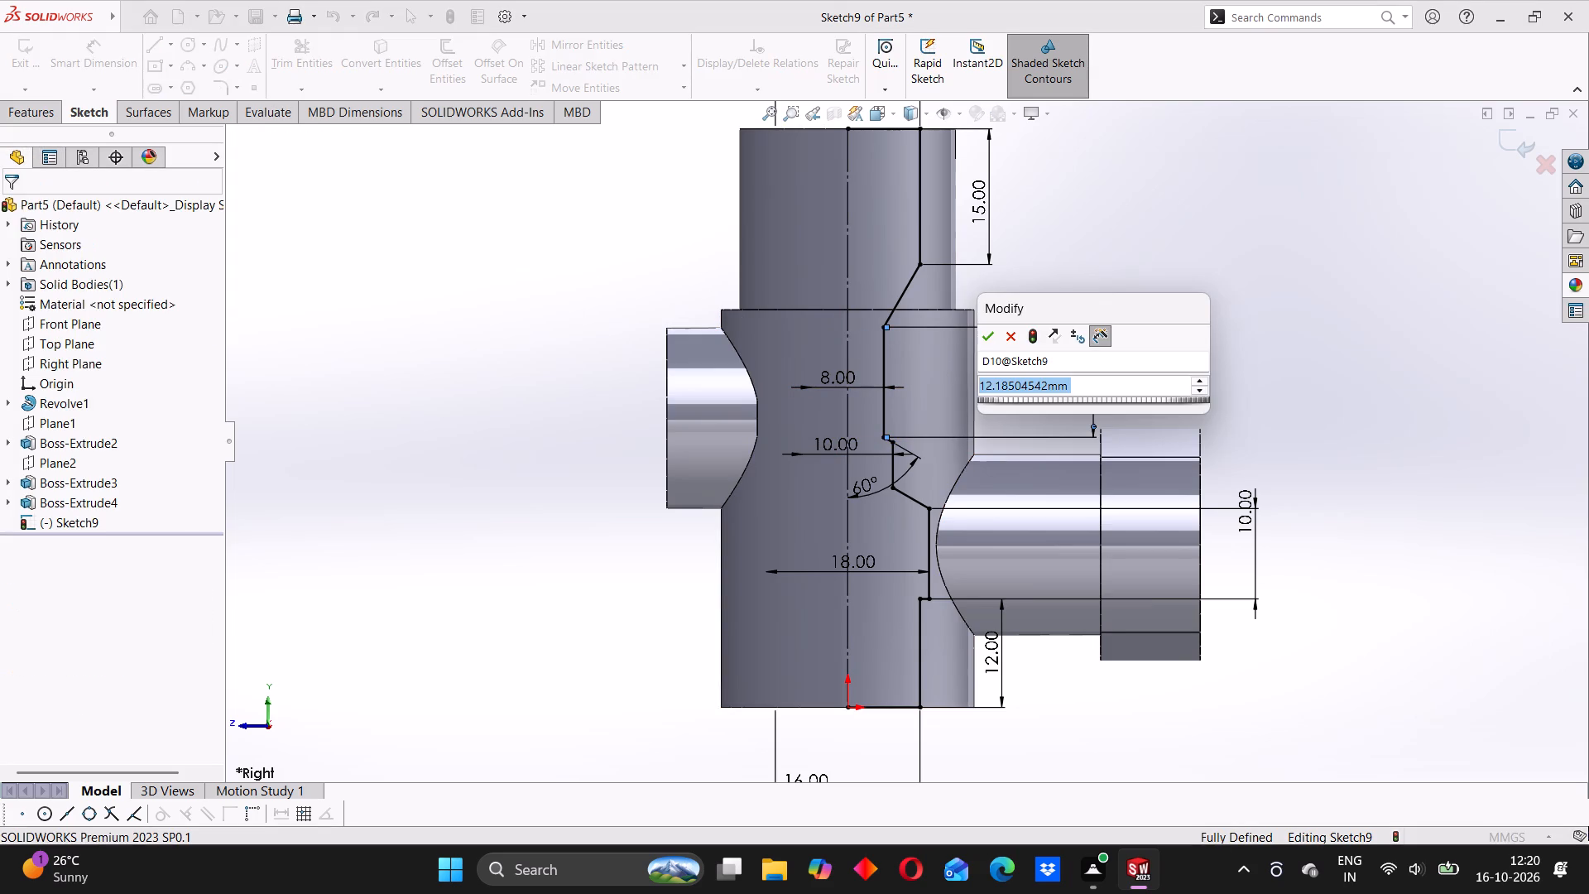
pyautogui.write('15')
pyautogui.press('Return')
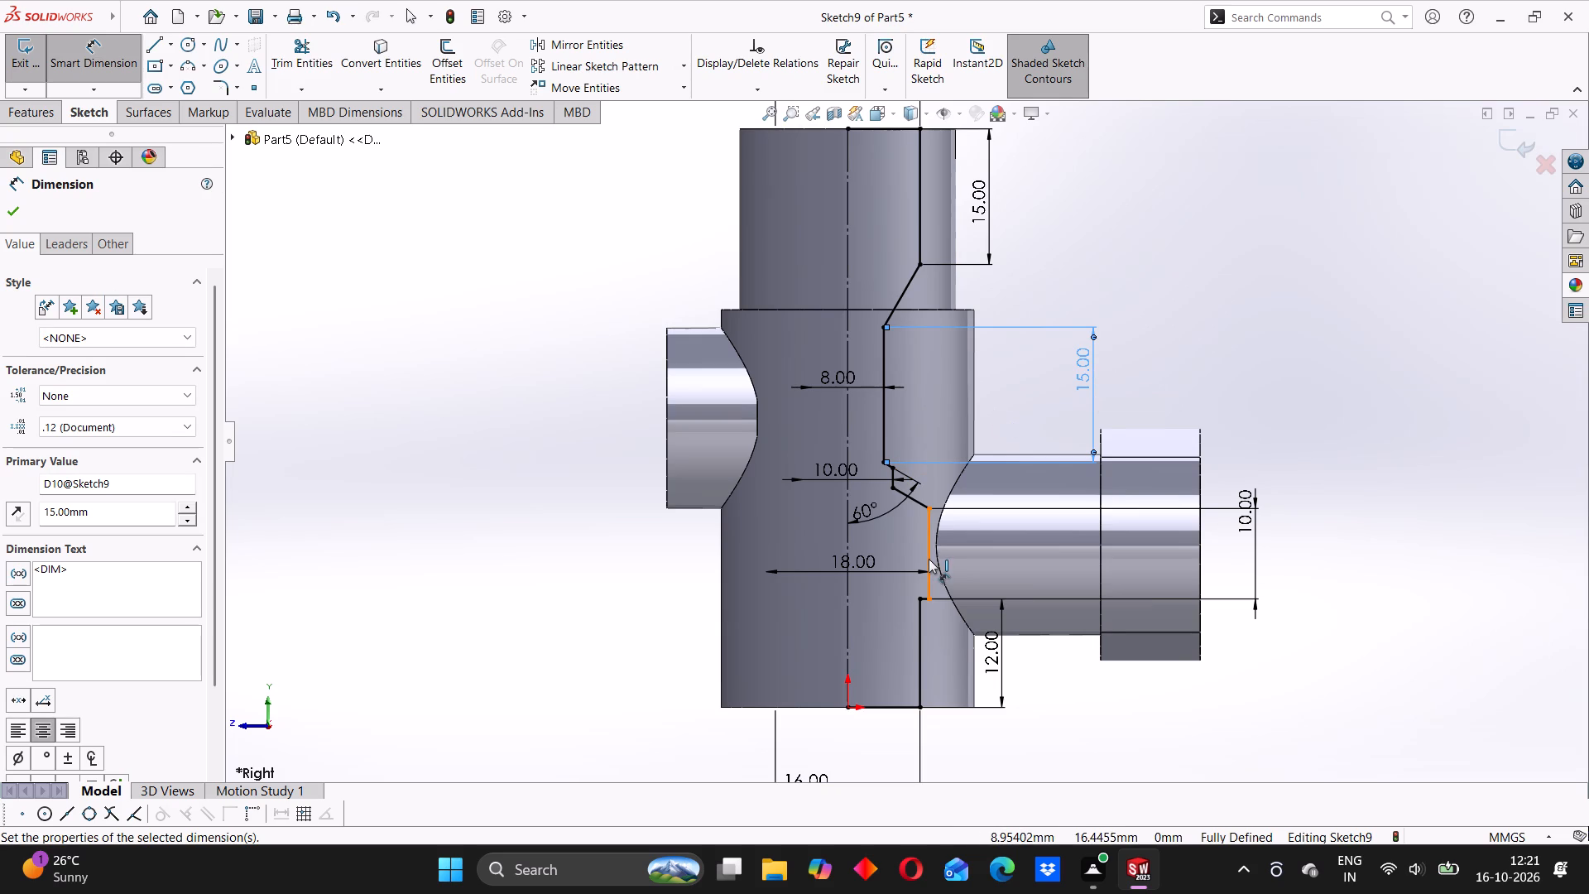
# Delete the 15 mm length dimension from the 8 mm bore's vertical line.
pyautogui.scroll(-3, 900, 488)
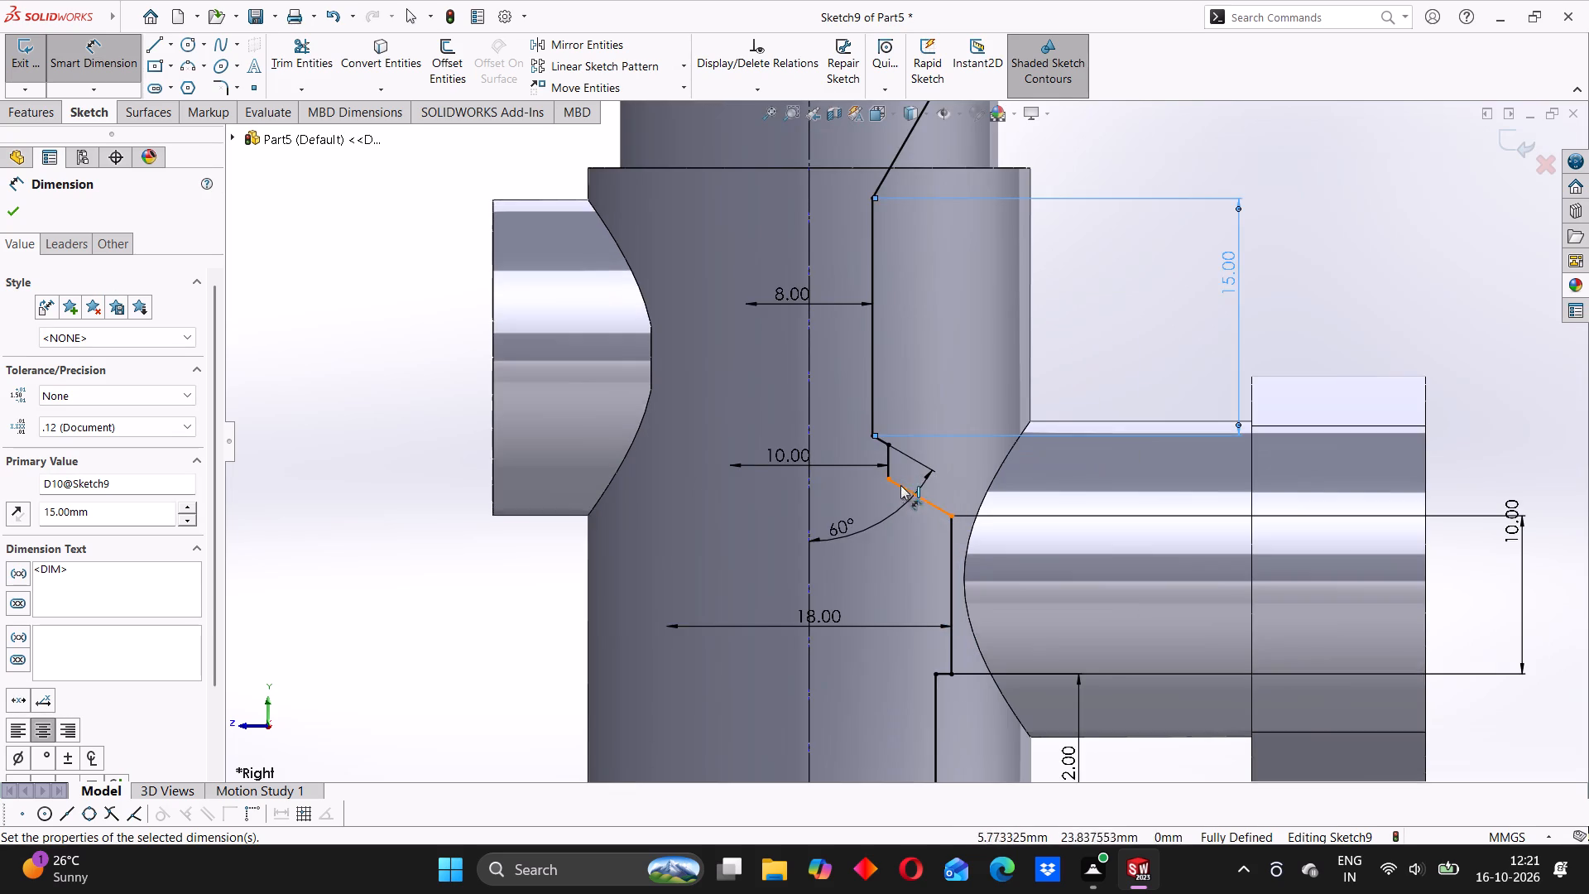
pyautogui.scroll(2, 943, 382)
pyautogui.scroll(2, 1223, 358)
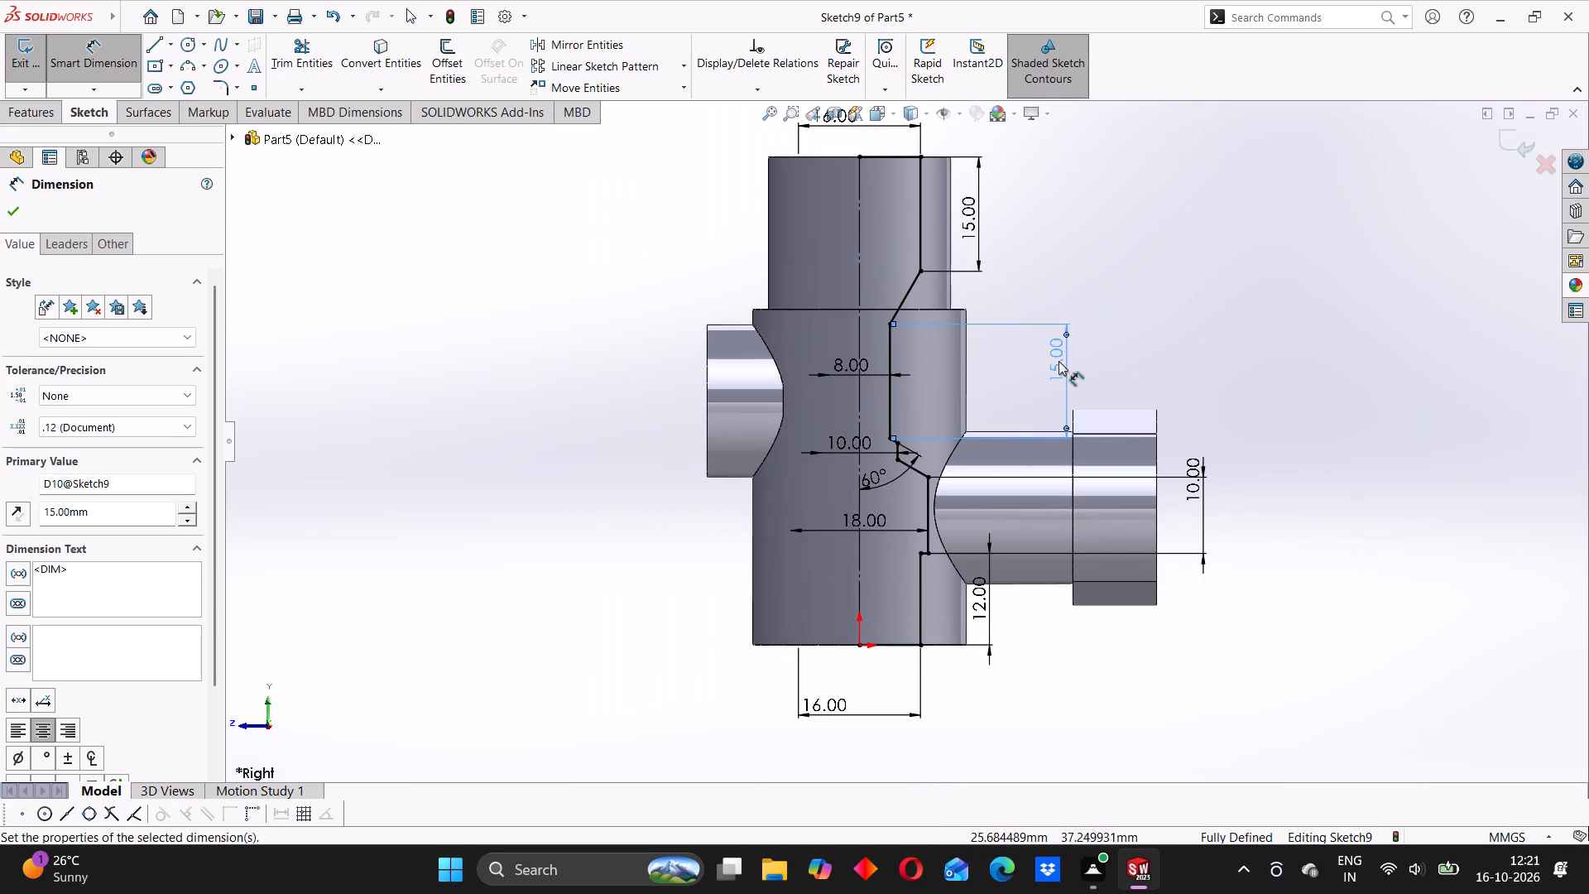
pyautogui.press('Delete')
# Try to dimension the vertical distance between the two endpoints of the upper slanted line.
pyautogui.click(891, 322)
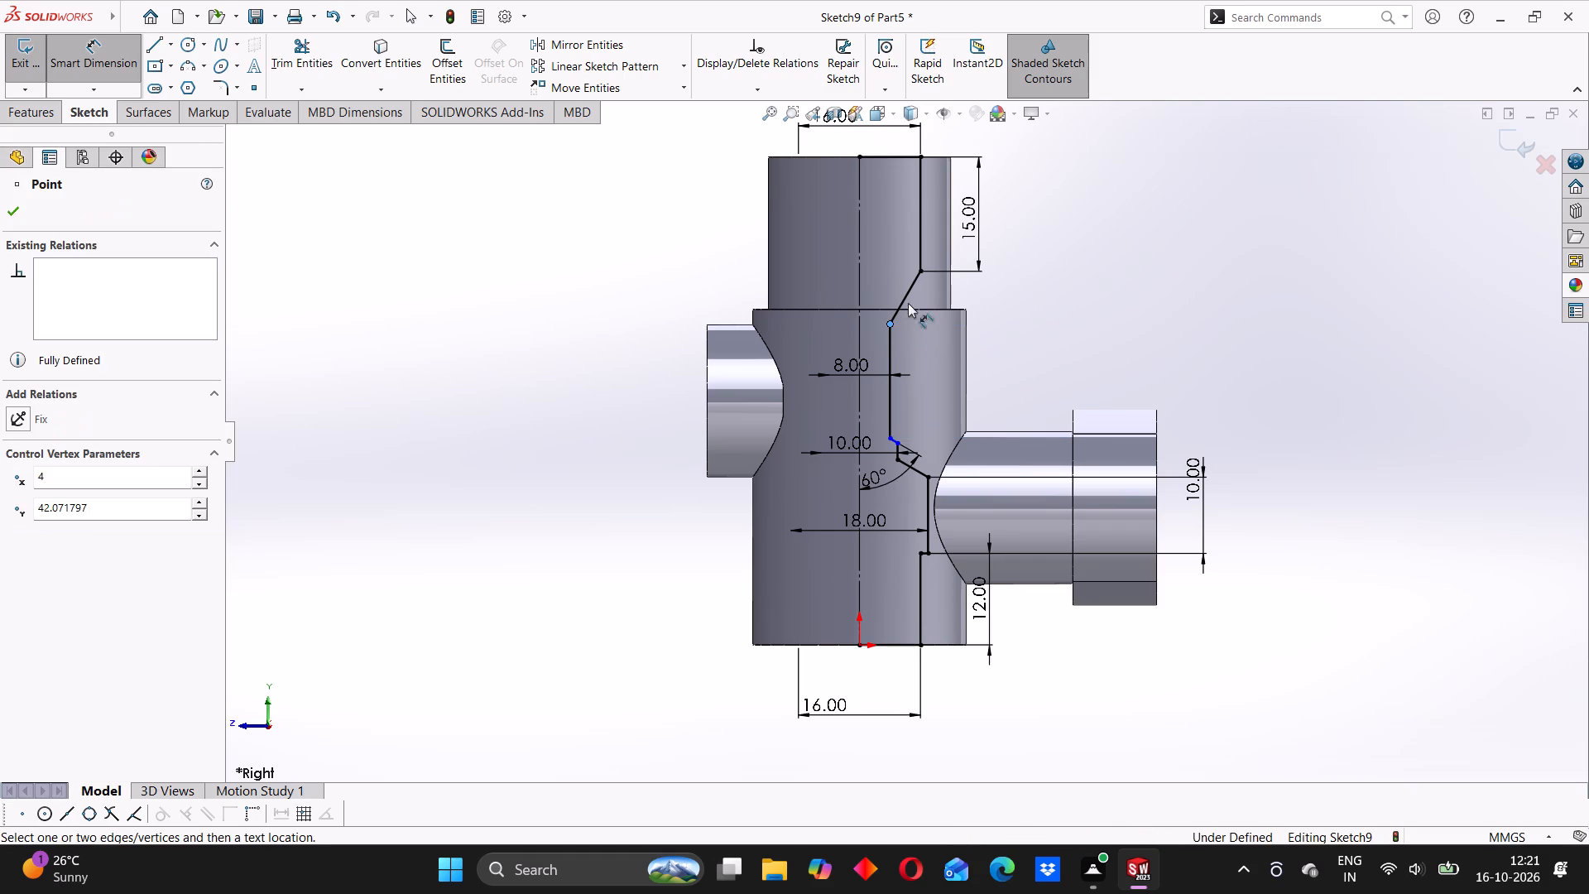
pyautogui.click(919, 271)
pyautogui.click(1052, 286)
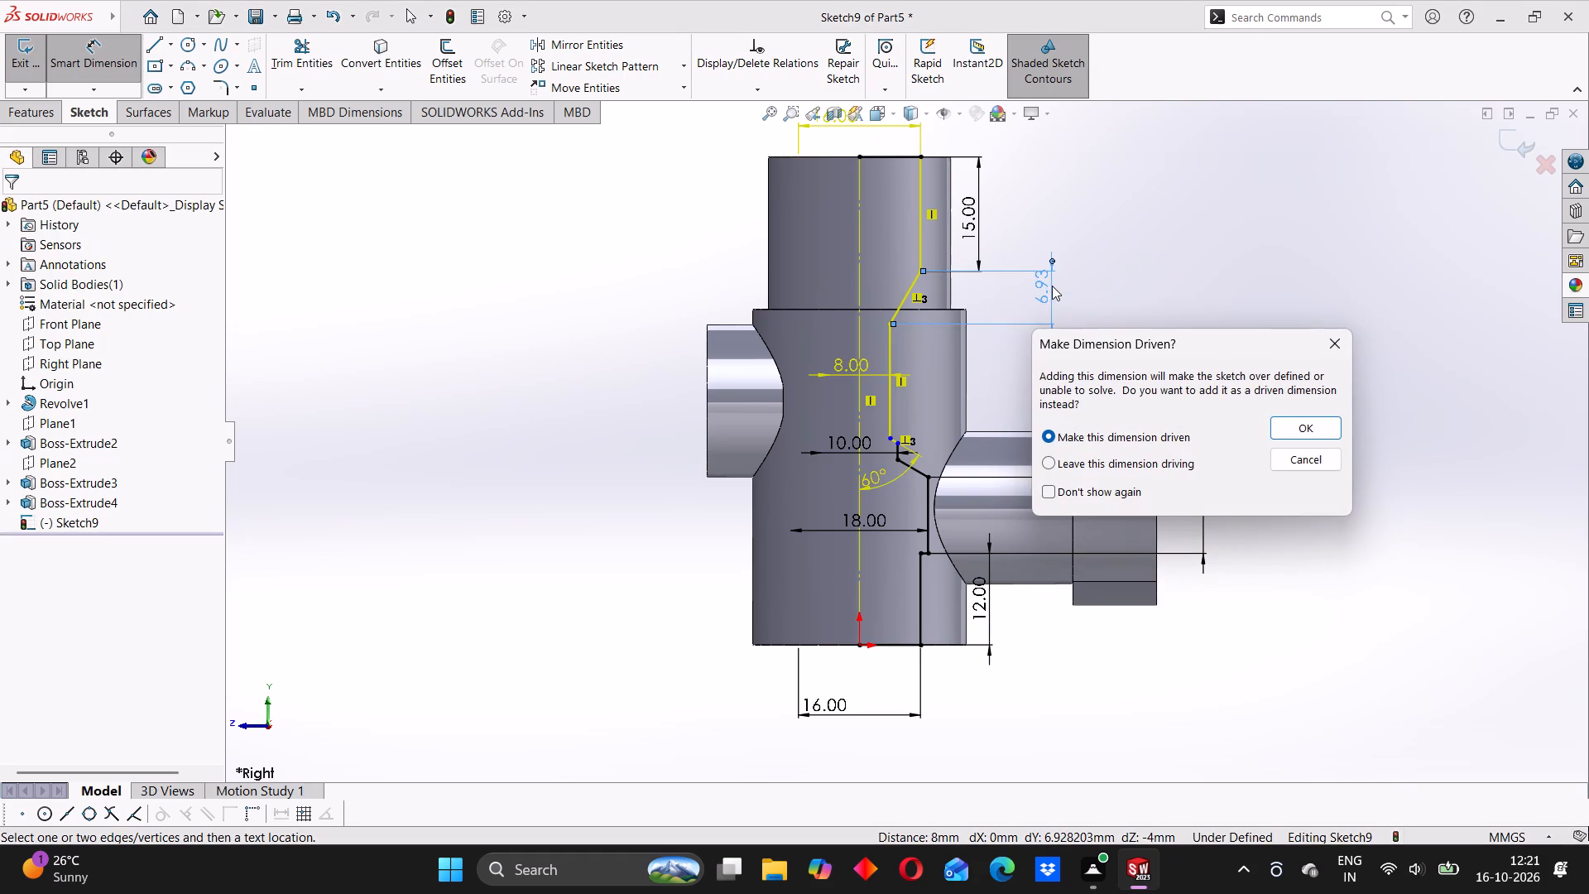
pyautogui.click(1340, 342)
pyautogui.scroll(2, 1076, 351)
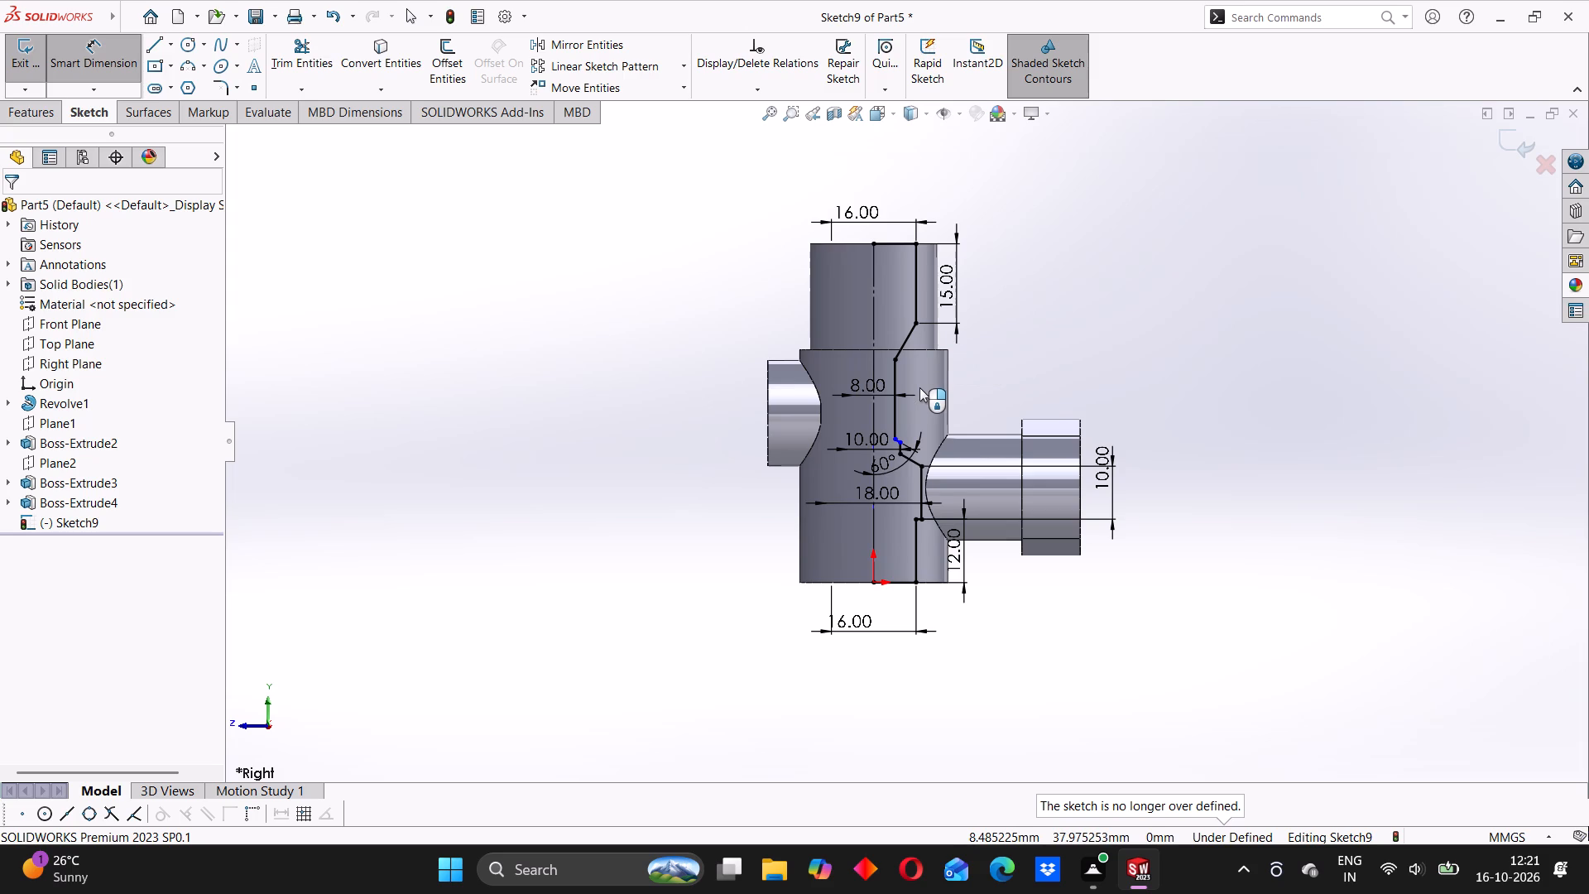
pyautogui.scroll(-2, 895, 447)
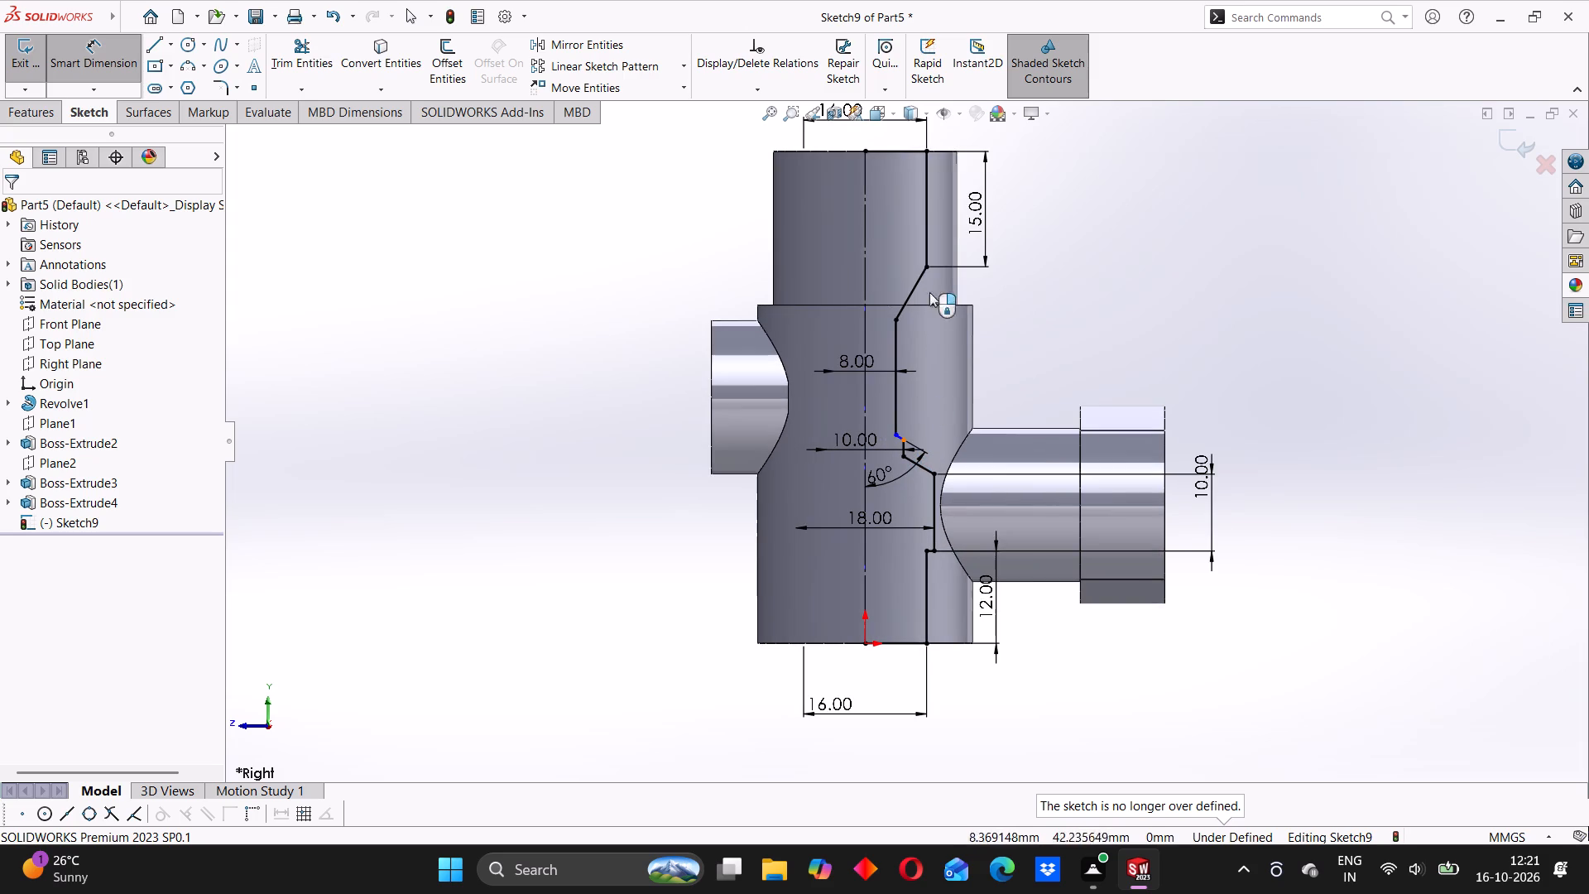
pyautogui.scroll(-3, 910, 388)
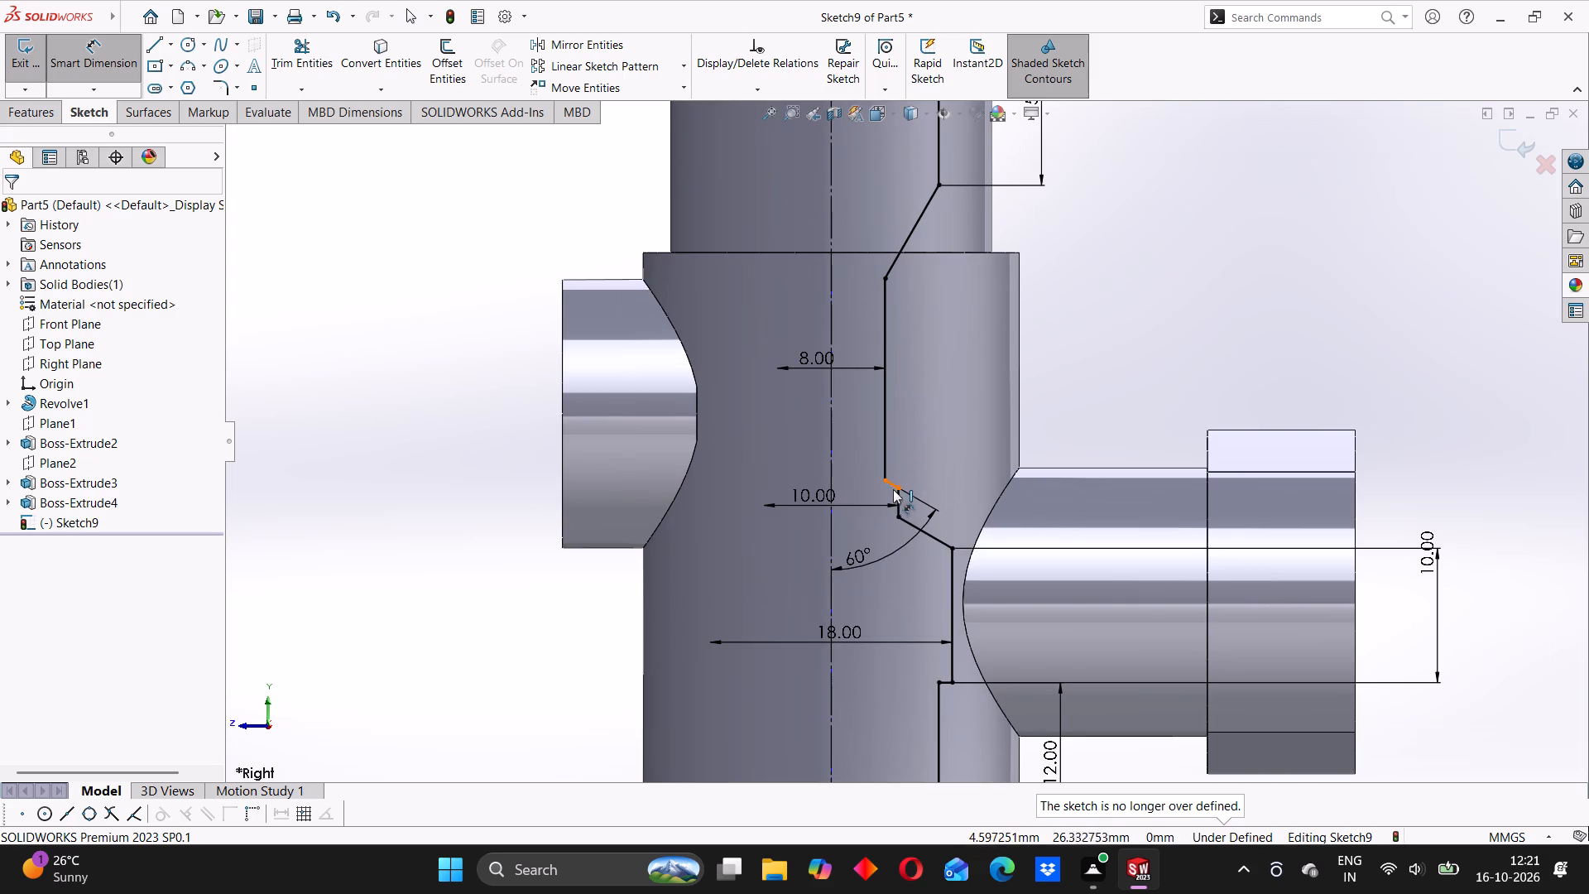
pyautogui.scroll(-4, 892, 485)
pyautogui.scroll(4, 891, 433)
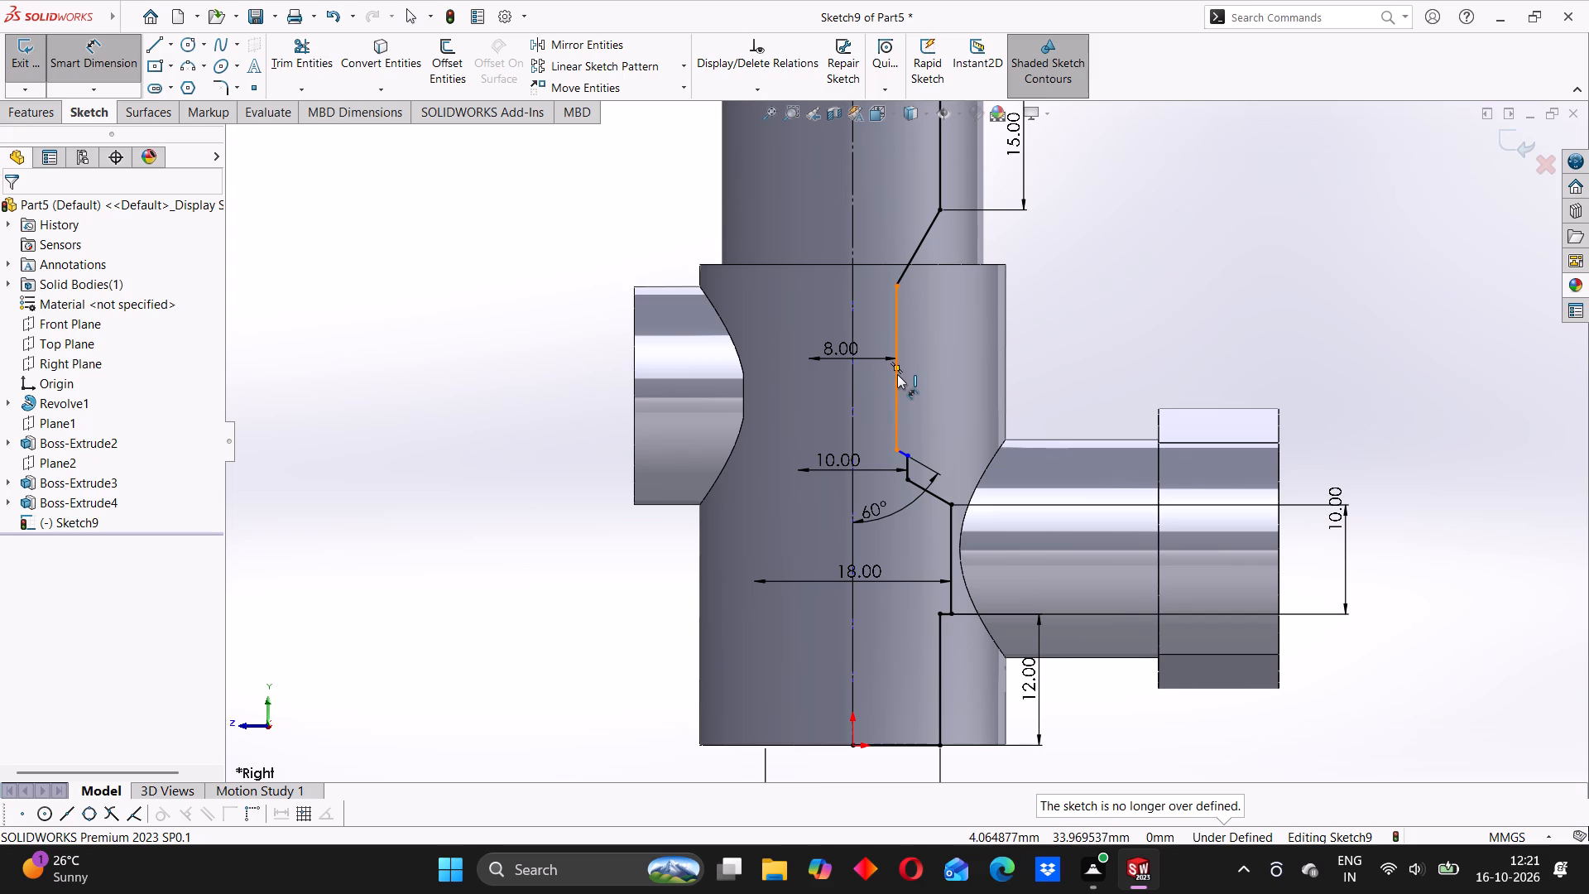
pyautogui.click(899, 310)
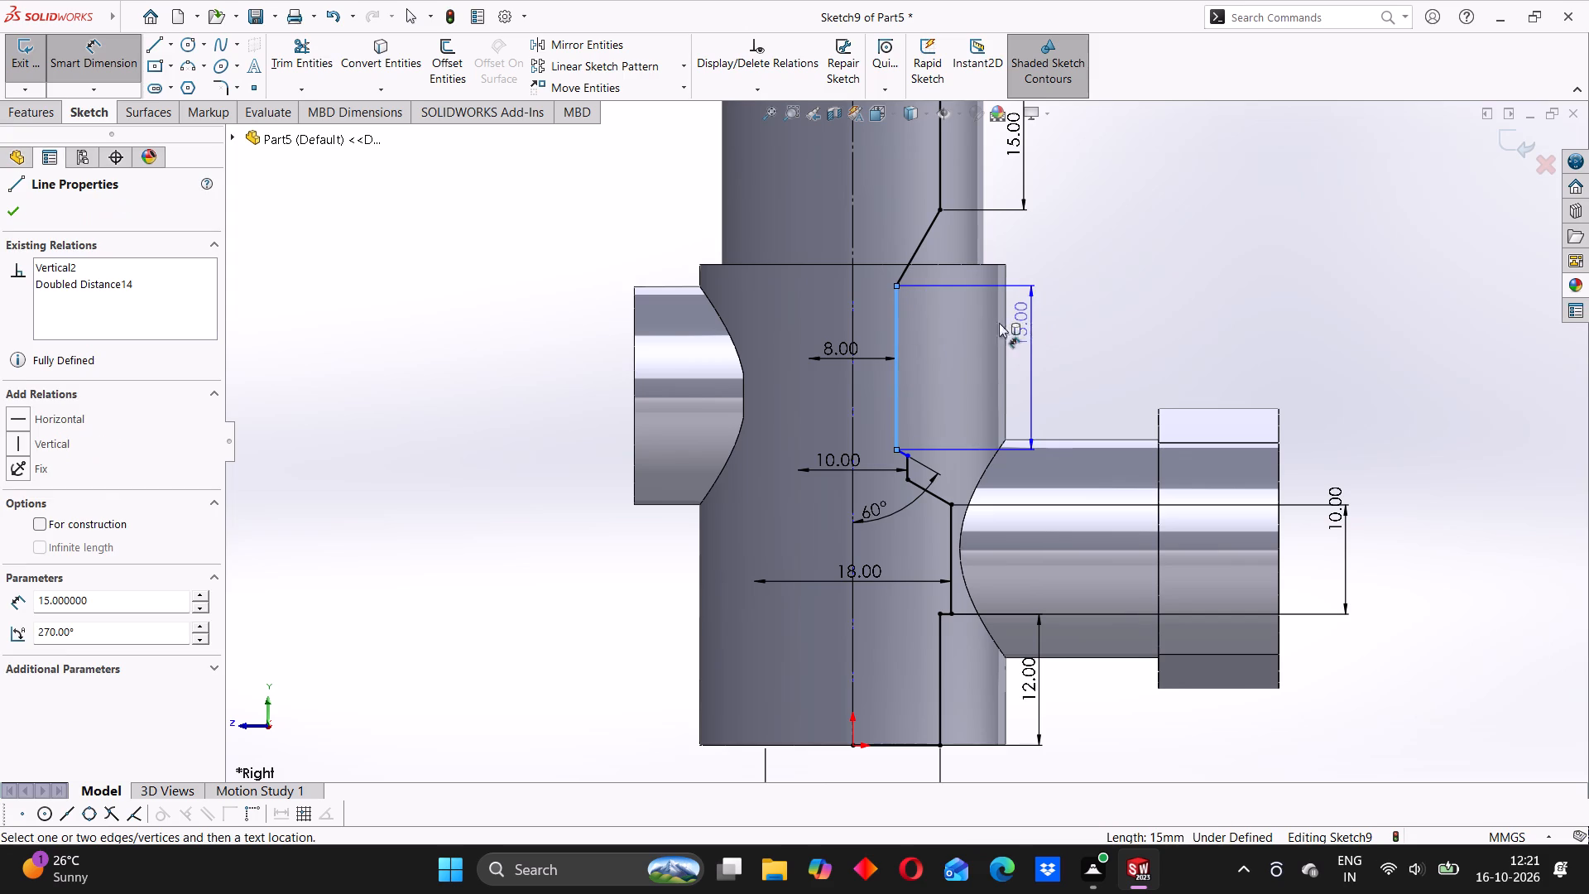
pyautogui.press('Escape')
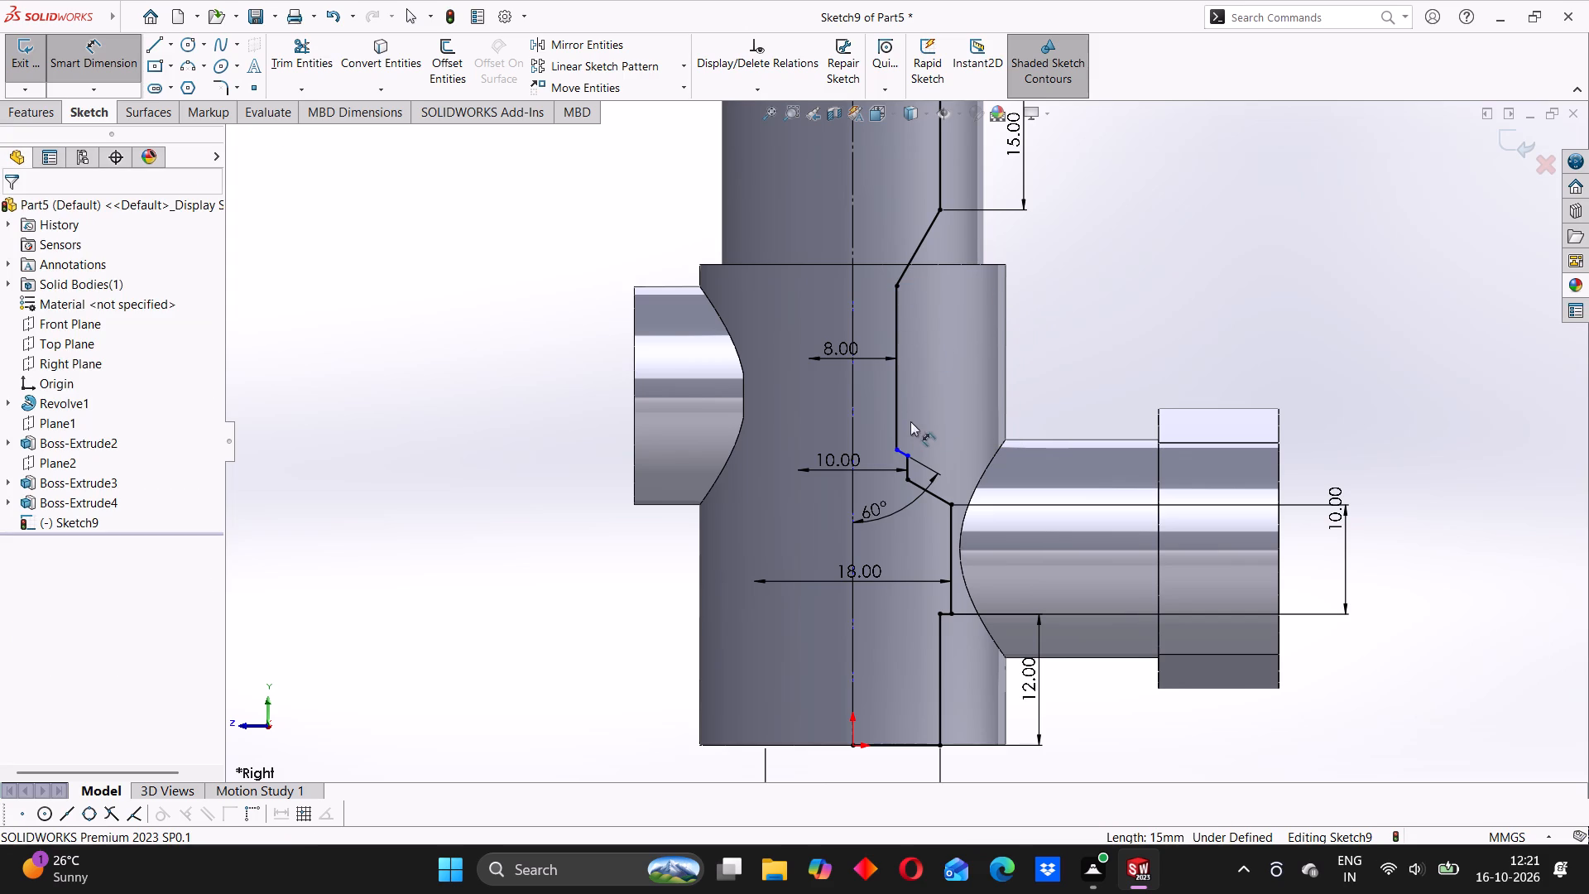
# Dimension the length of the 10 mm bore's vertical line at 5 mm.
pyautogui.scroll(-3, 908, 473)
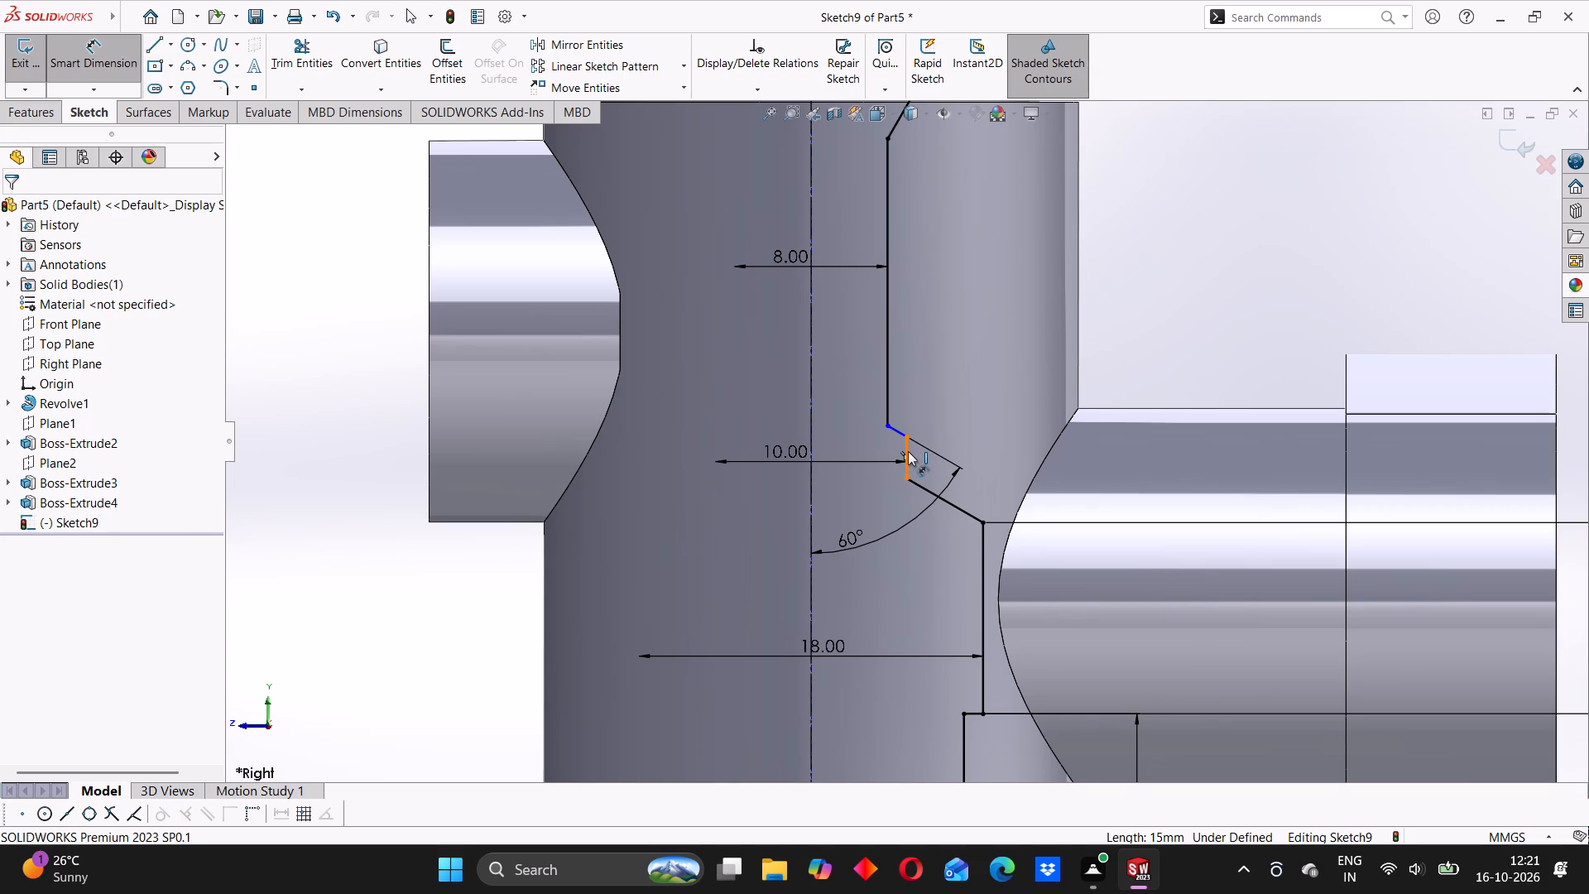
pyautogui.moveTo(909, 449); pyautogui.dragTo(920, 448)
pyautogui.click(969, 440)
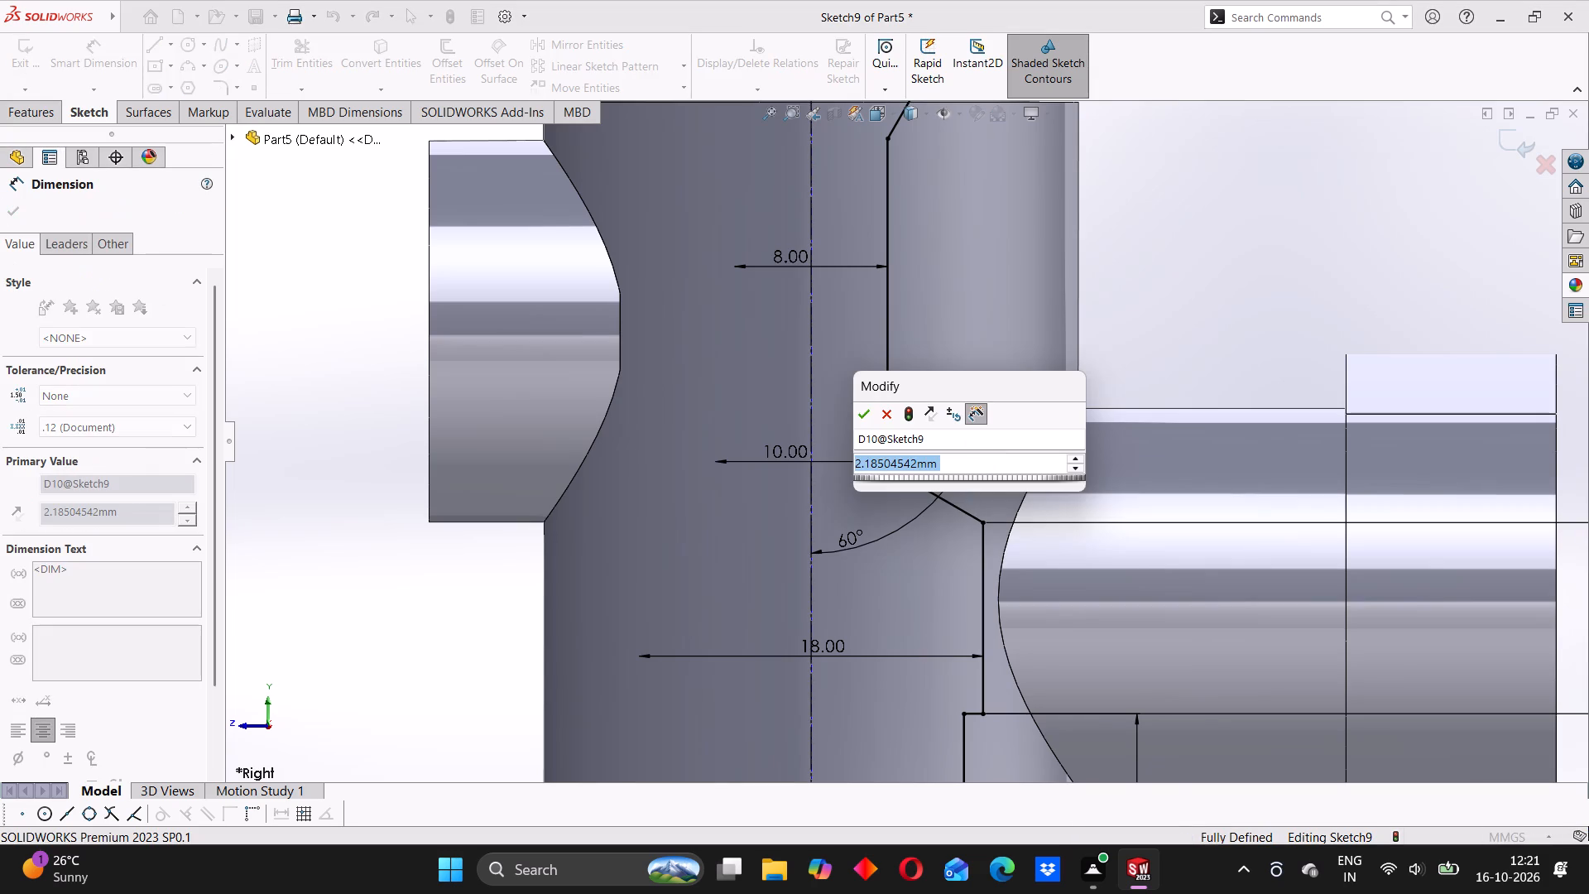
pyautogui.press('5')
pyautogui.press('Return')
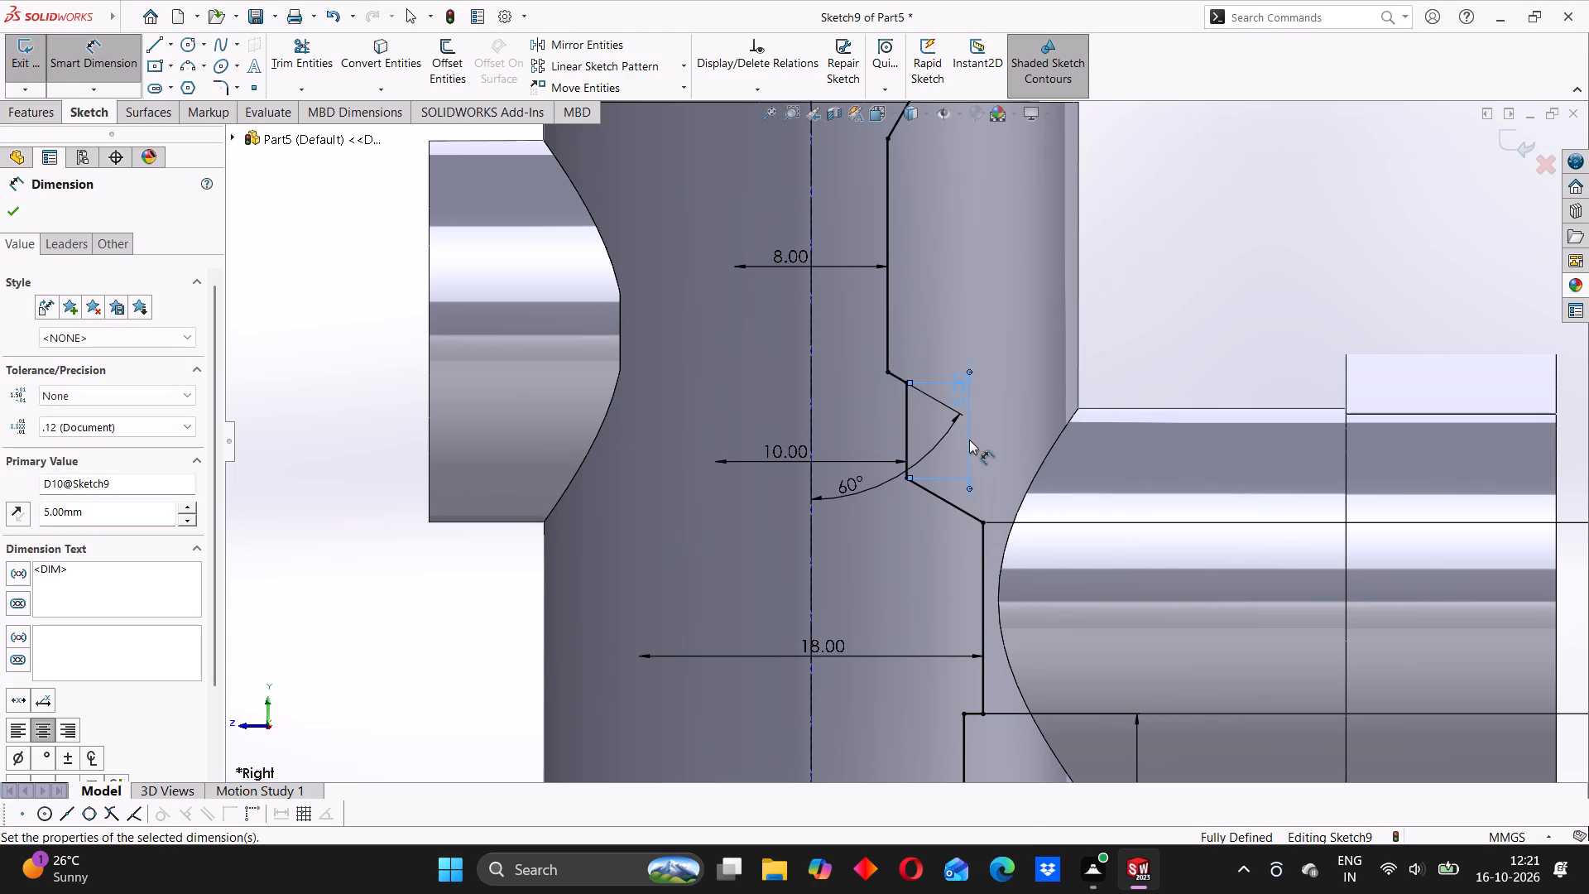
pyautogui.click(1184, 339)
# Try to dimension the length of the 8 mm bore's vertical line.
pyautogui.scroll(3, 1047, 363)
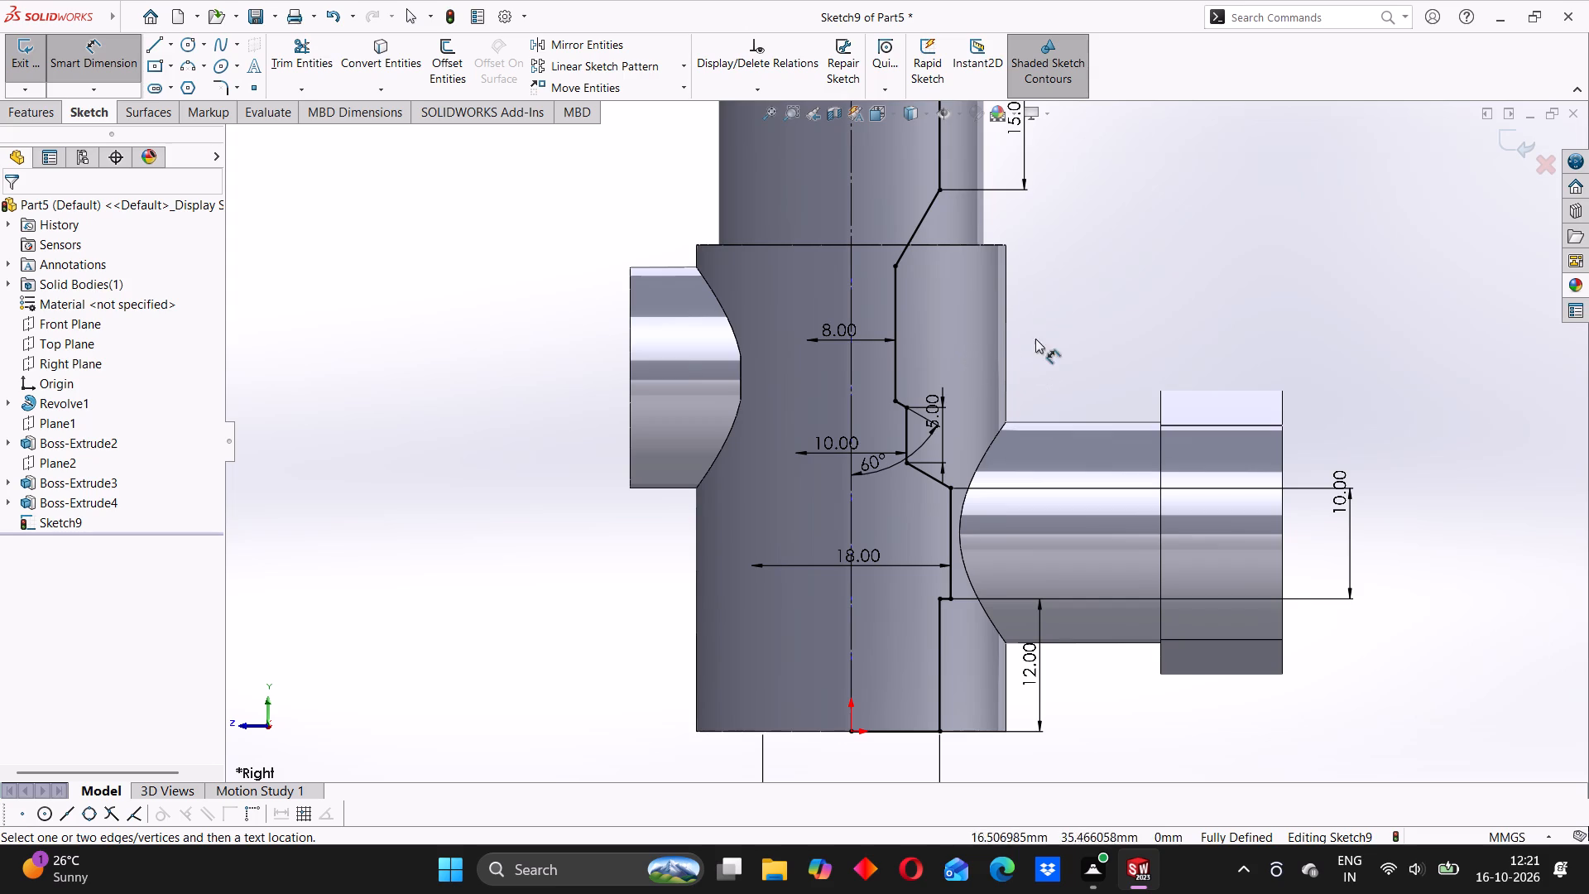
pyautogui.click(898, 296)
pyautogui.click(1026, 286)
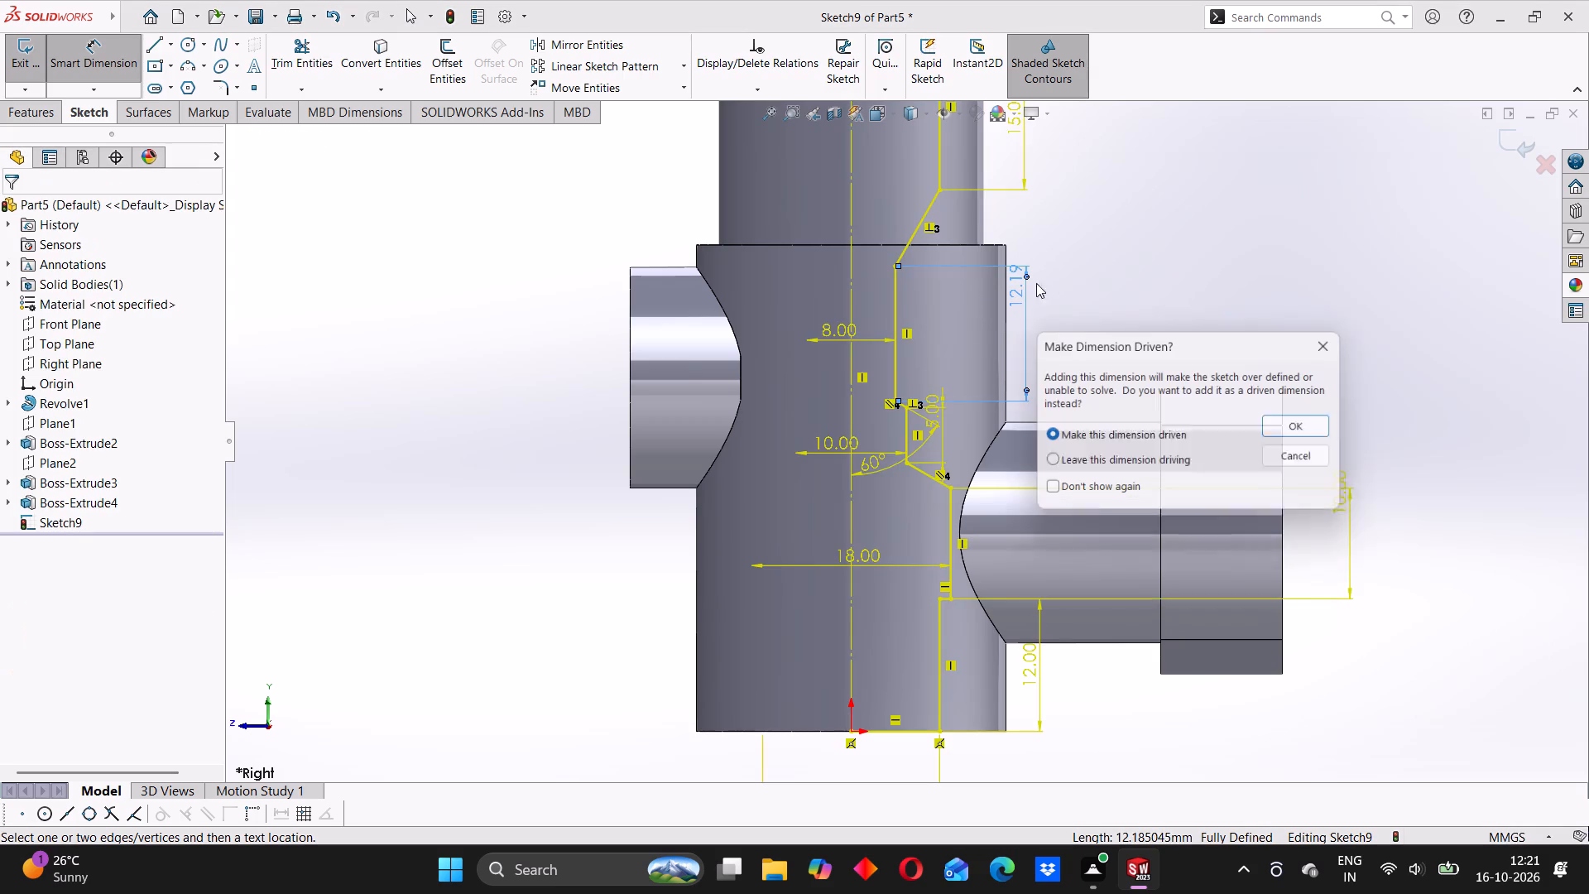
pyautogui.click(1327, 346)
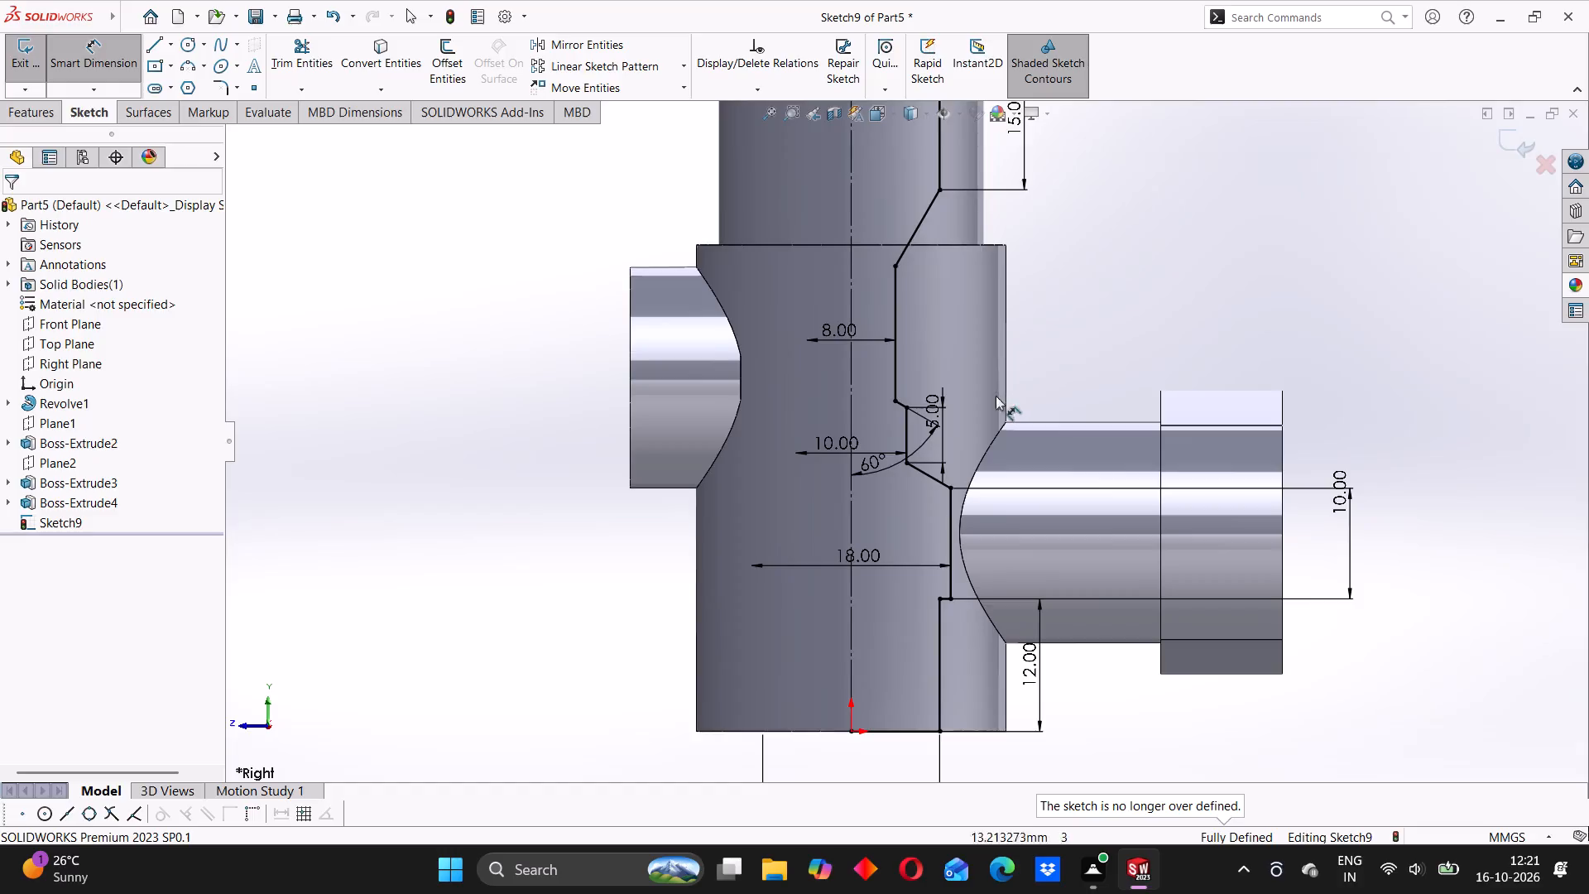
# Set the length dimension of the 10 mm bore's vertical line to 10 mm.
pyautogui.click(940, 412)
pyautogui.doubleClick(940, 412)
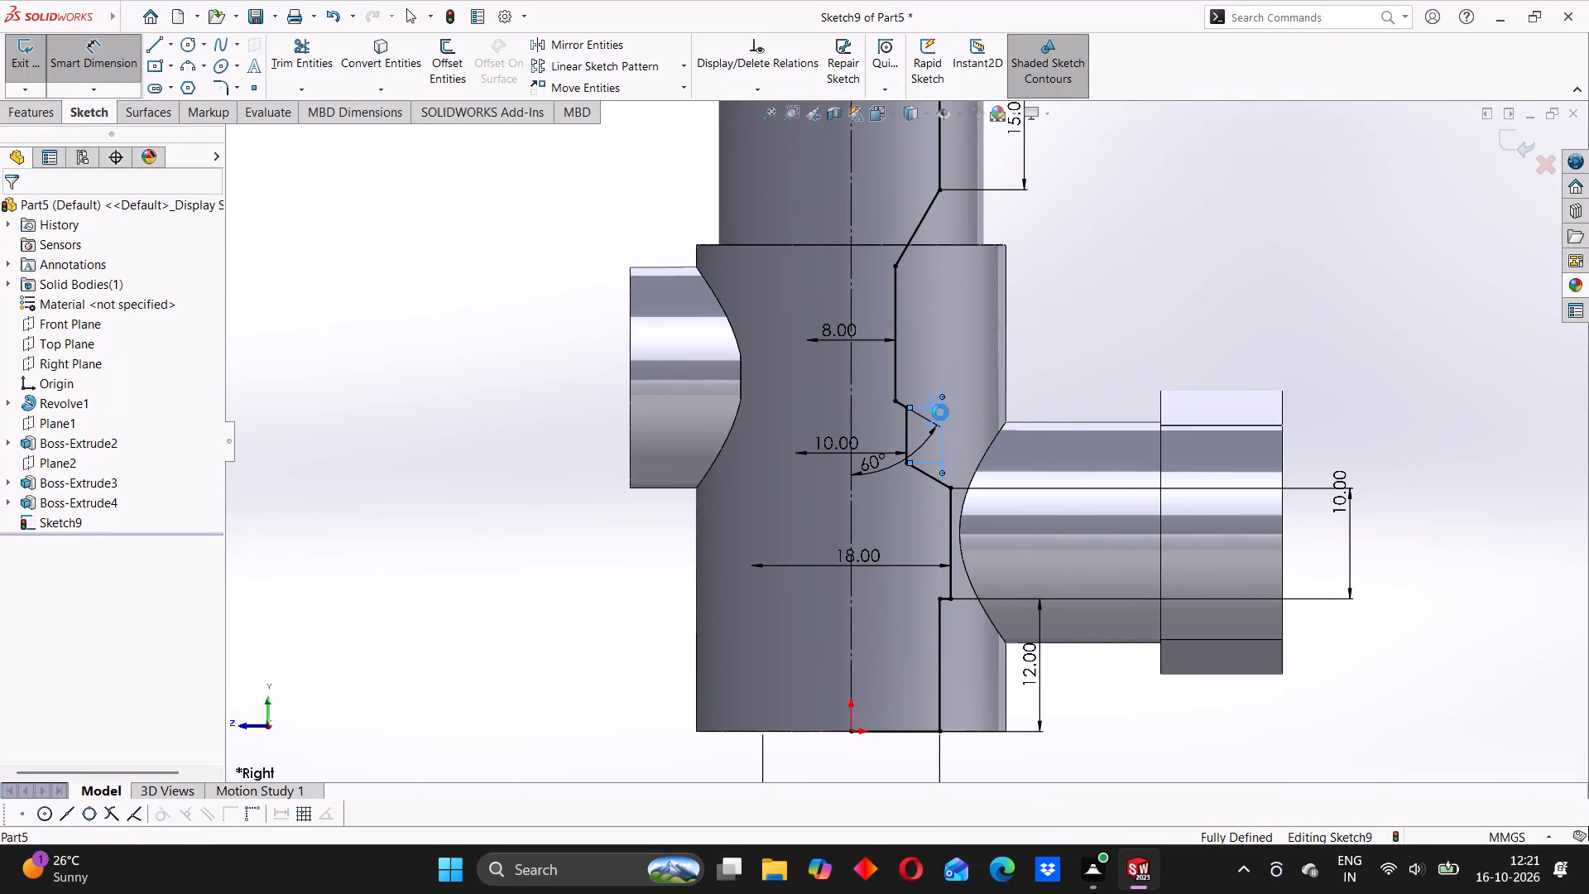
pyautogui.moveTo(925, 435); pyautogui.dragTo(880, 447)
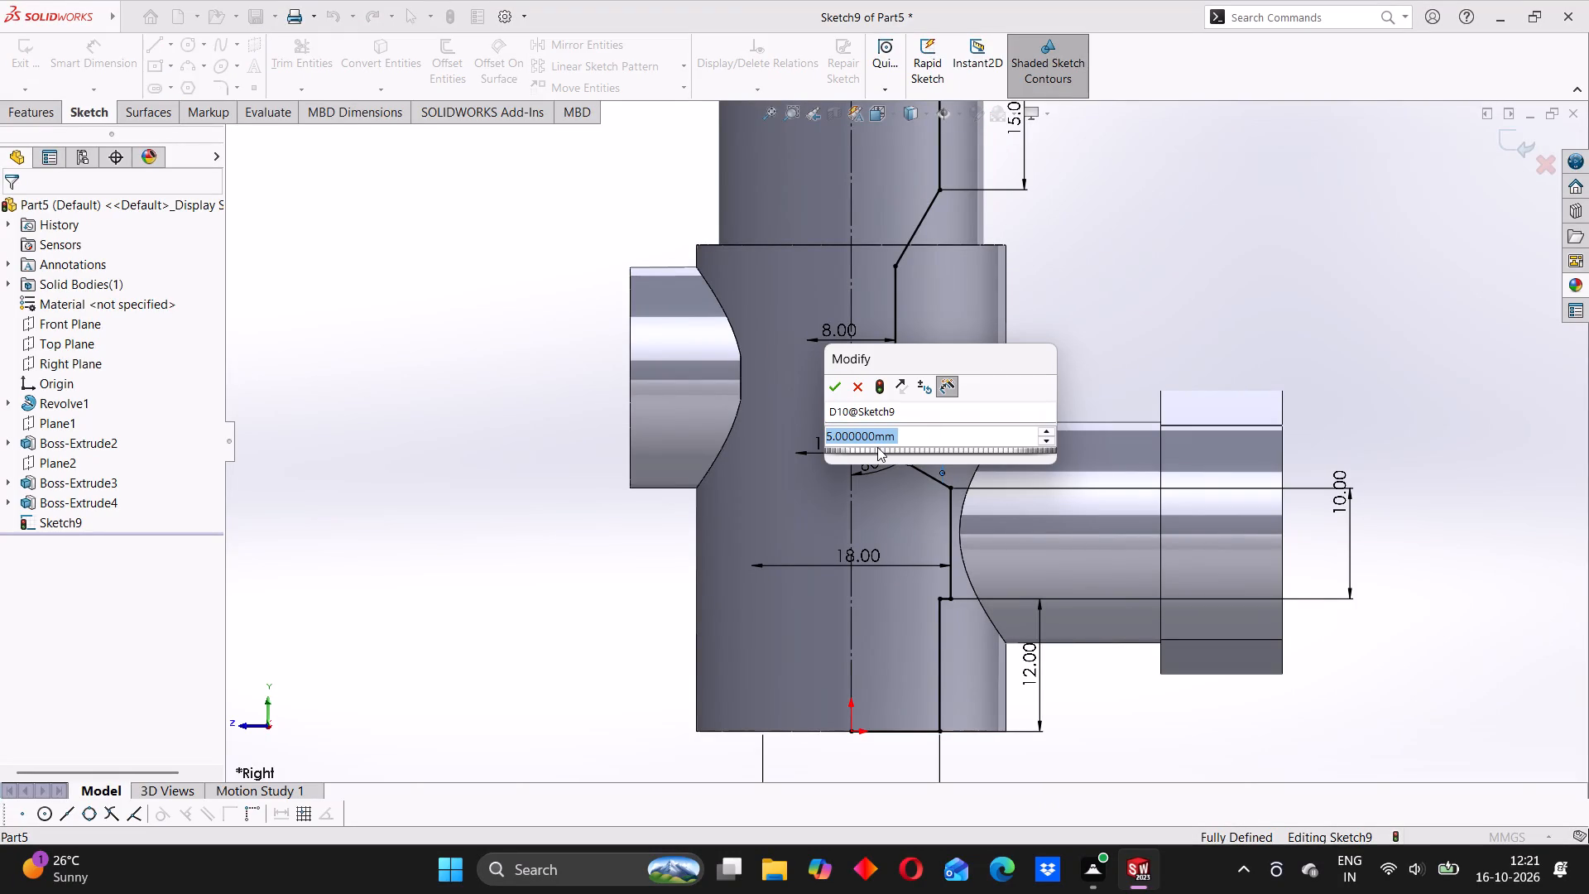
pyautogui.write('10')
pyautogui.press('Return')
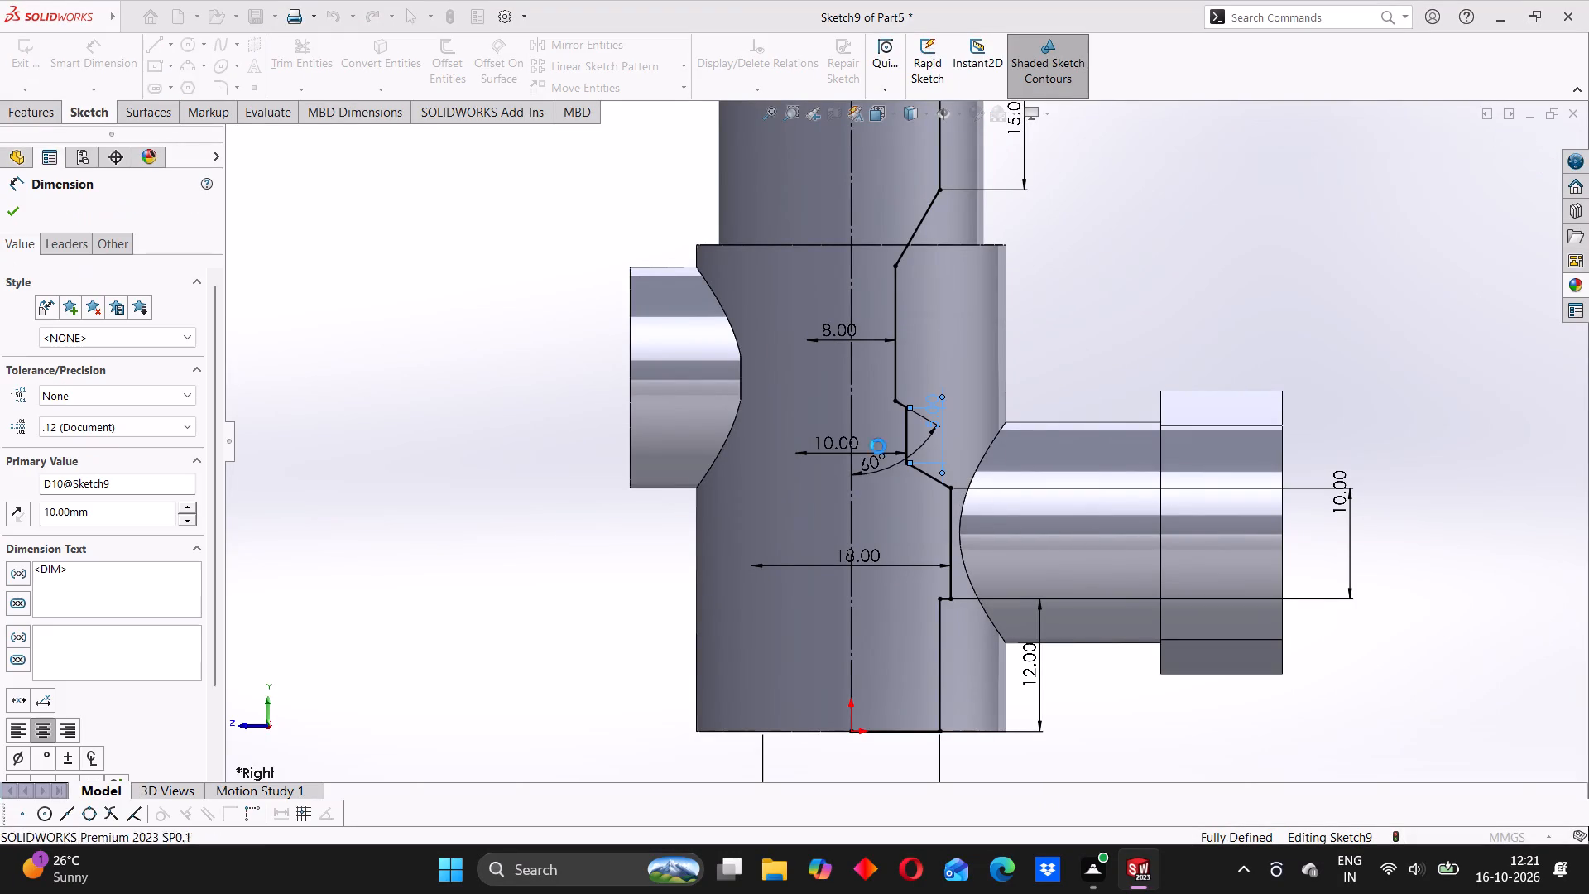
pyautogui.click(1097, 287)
# Delete the 15 mm length dimension from the upper 16 mm bore's vertical line.
pyautogui.scroll(3, 925, 272)
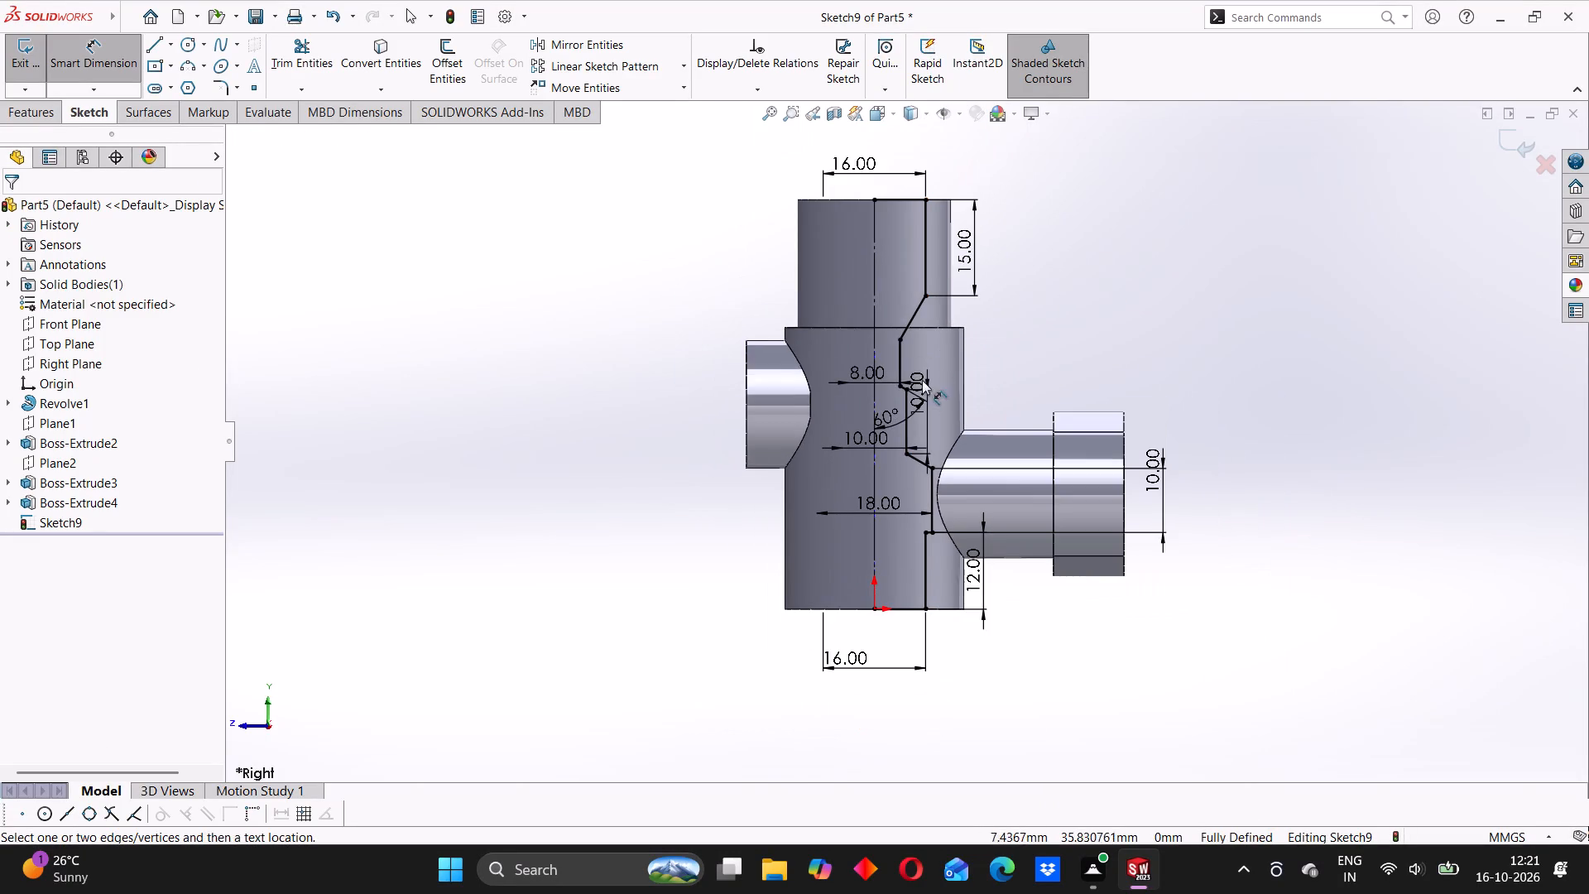
pyautogui.scroll(-3, 927, 397)
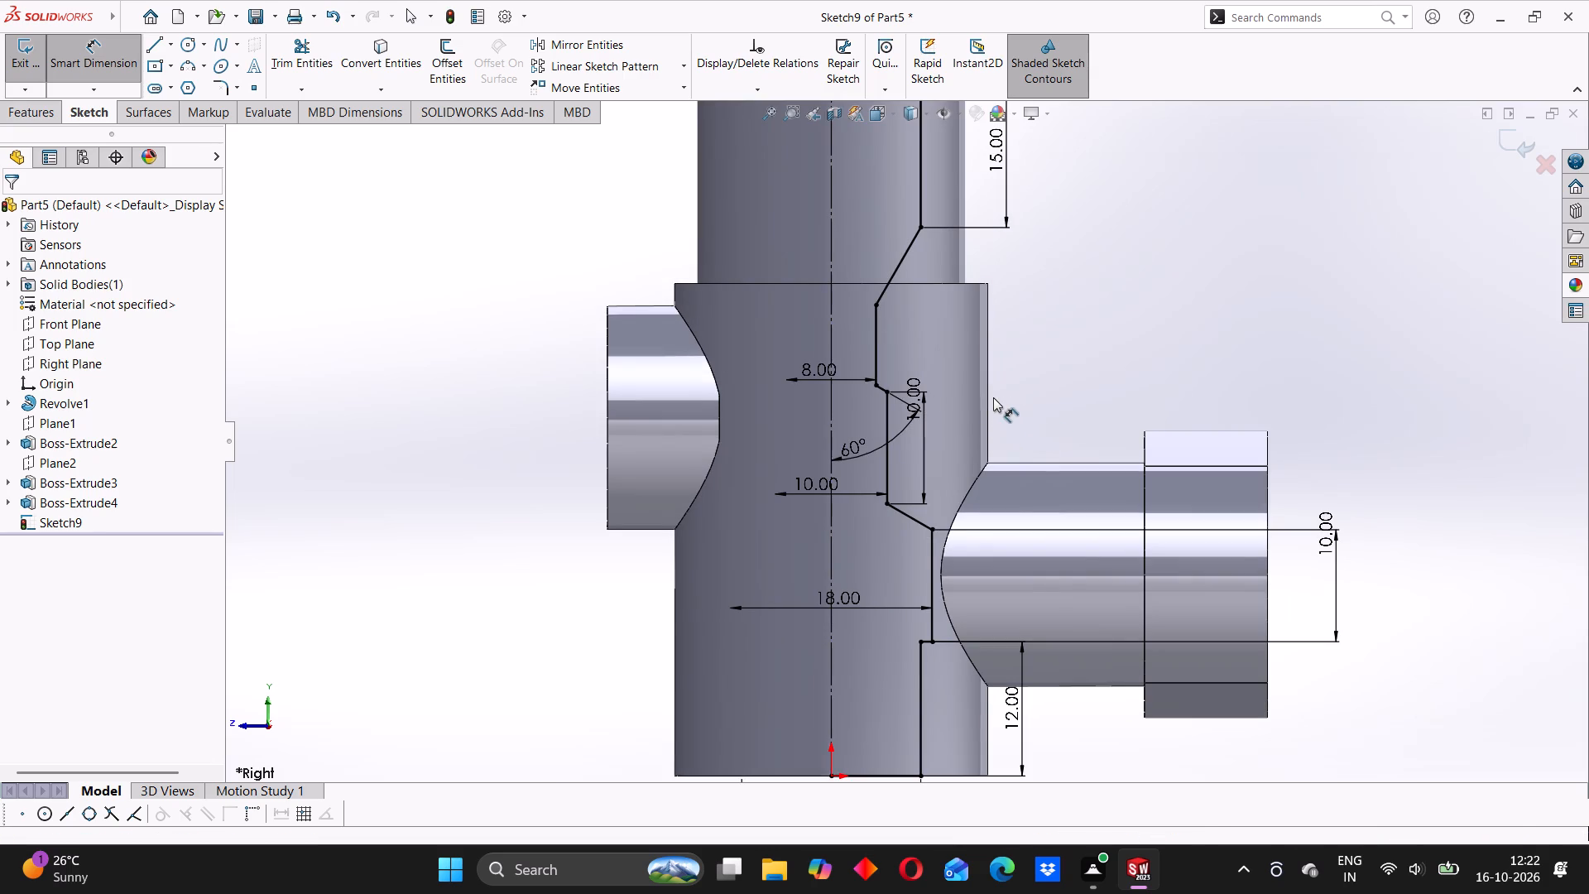
pyautogui.scroll(2, 993, 397)
pyautogui.scroll(-4, 916, 406)
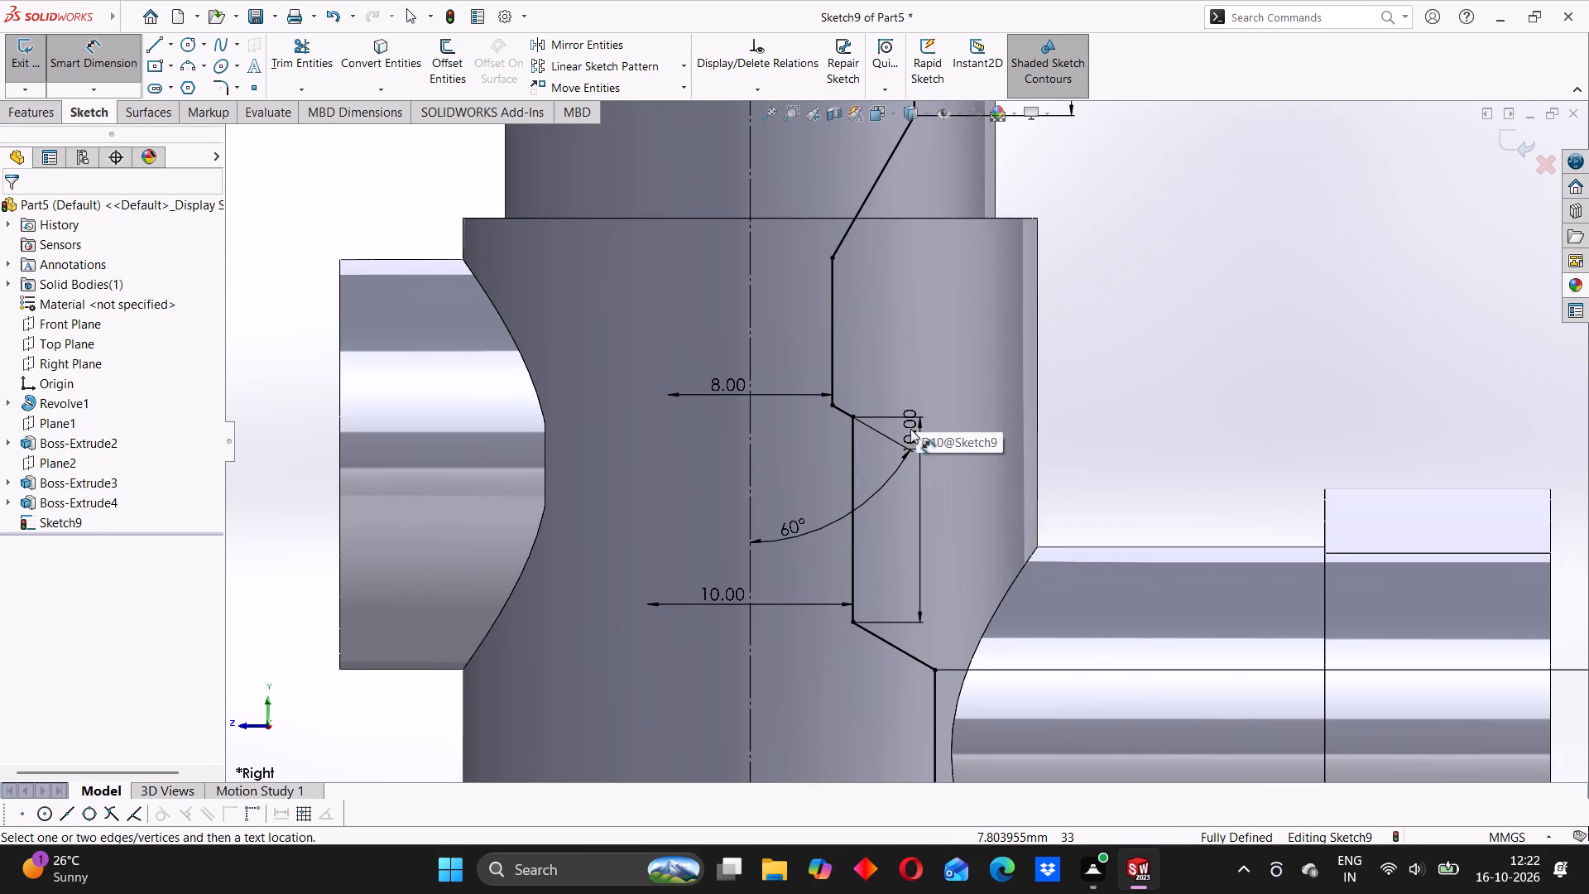
pyautogui.click(1174, 327)
pyautogui.scroll(6, 879, 323)
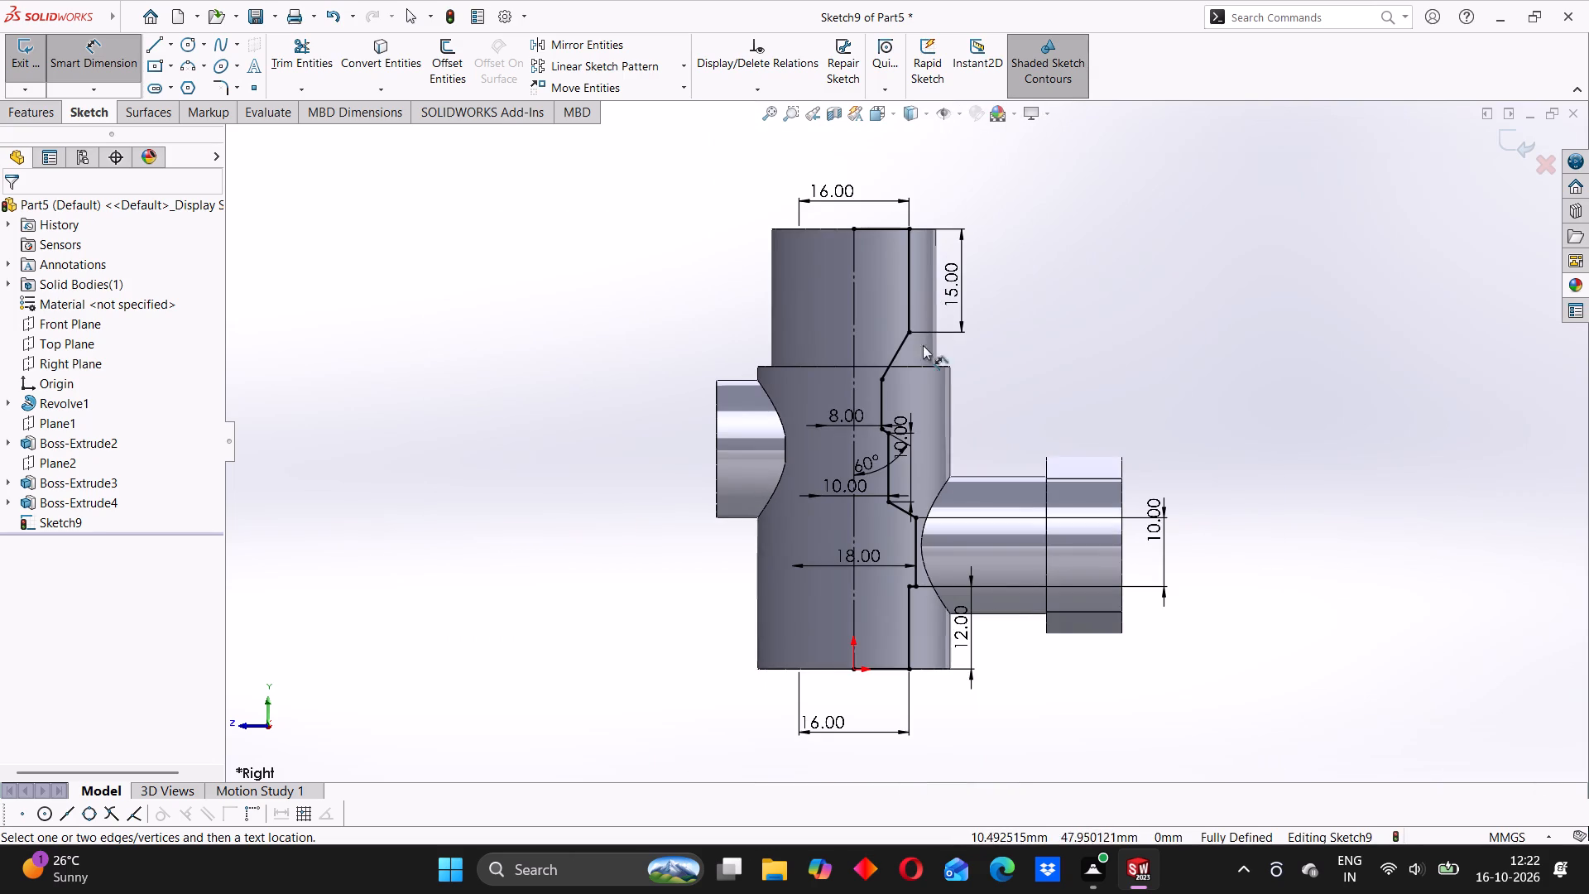
pyautogui.scroll(-3, 949, 326)
pyautogui.scroll(2, 950, 308)
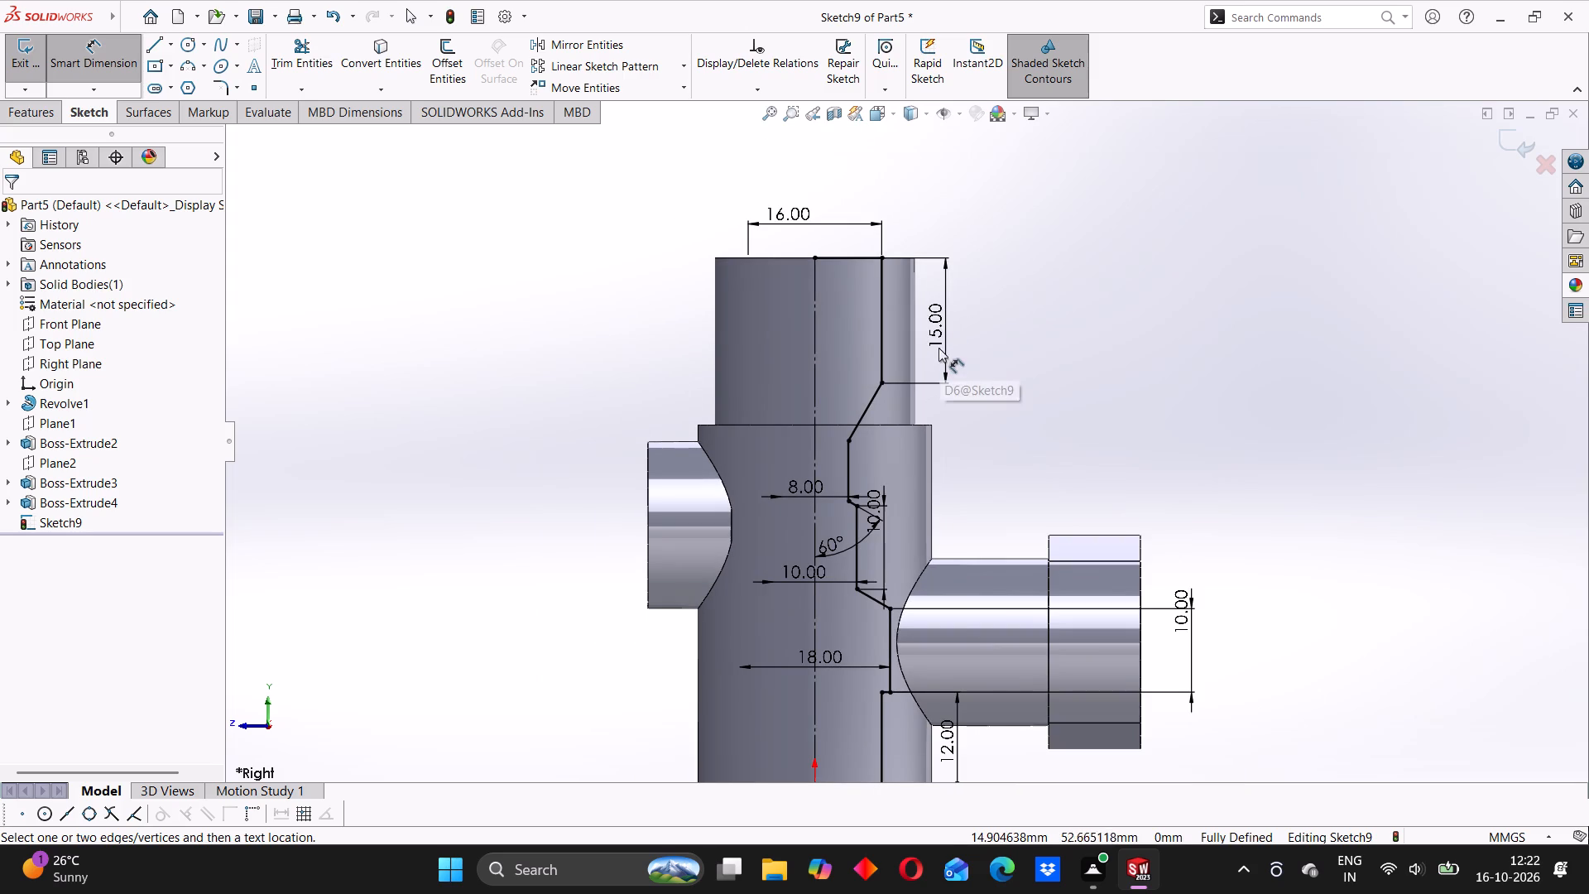
pyautogui.click(942, 329)
pyautogui.press('Delete')
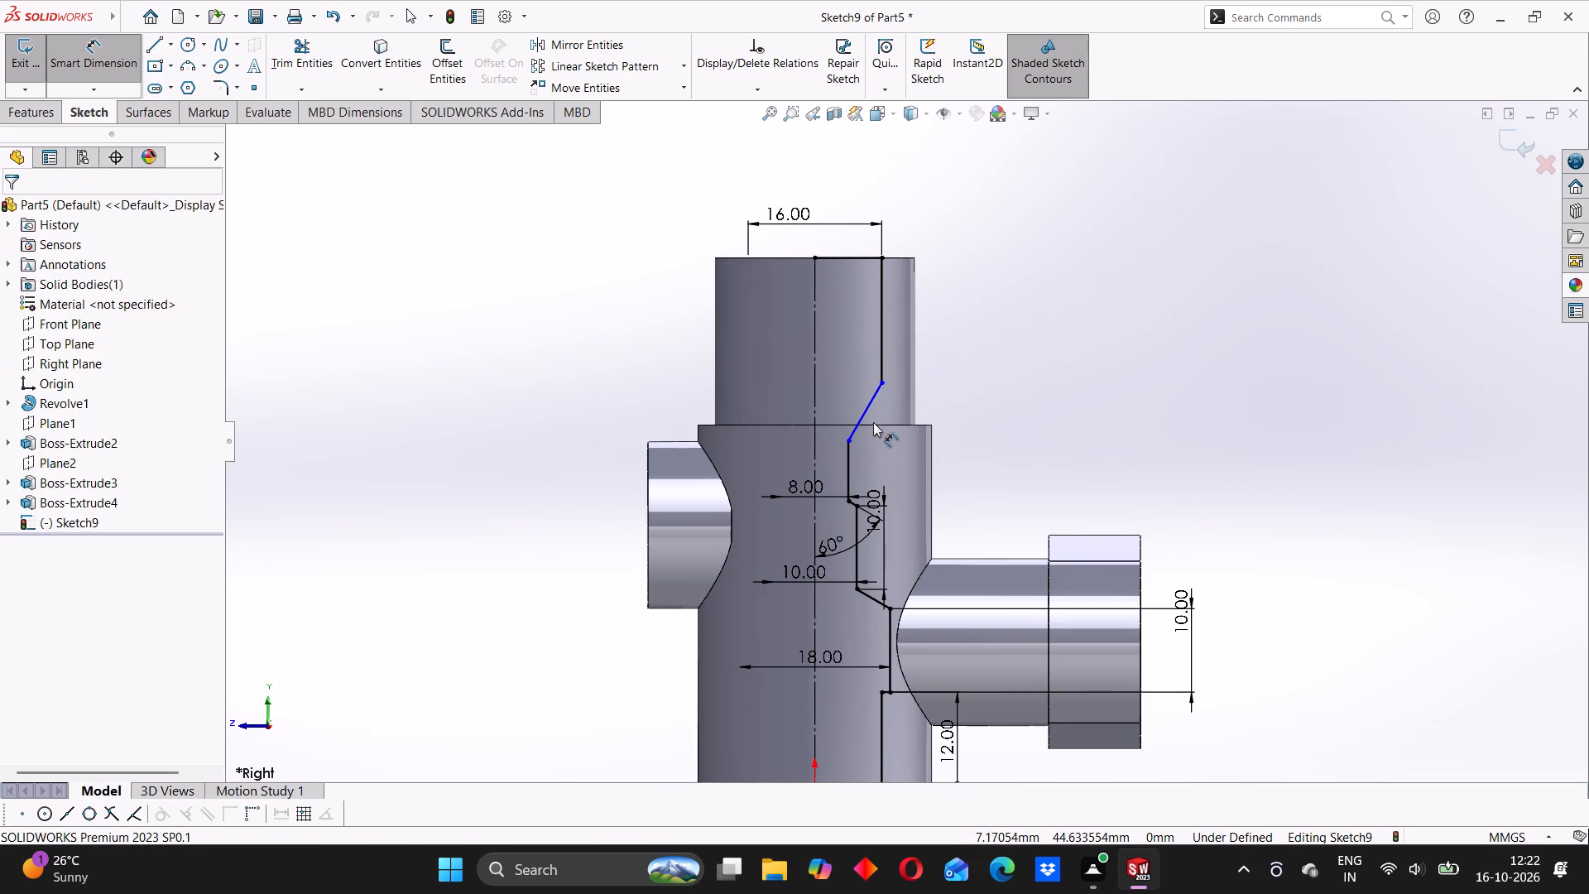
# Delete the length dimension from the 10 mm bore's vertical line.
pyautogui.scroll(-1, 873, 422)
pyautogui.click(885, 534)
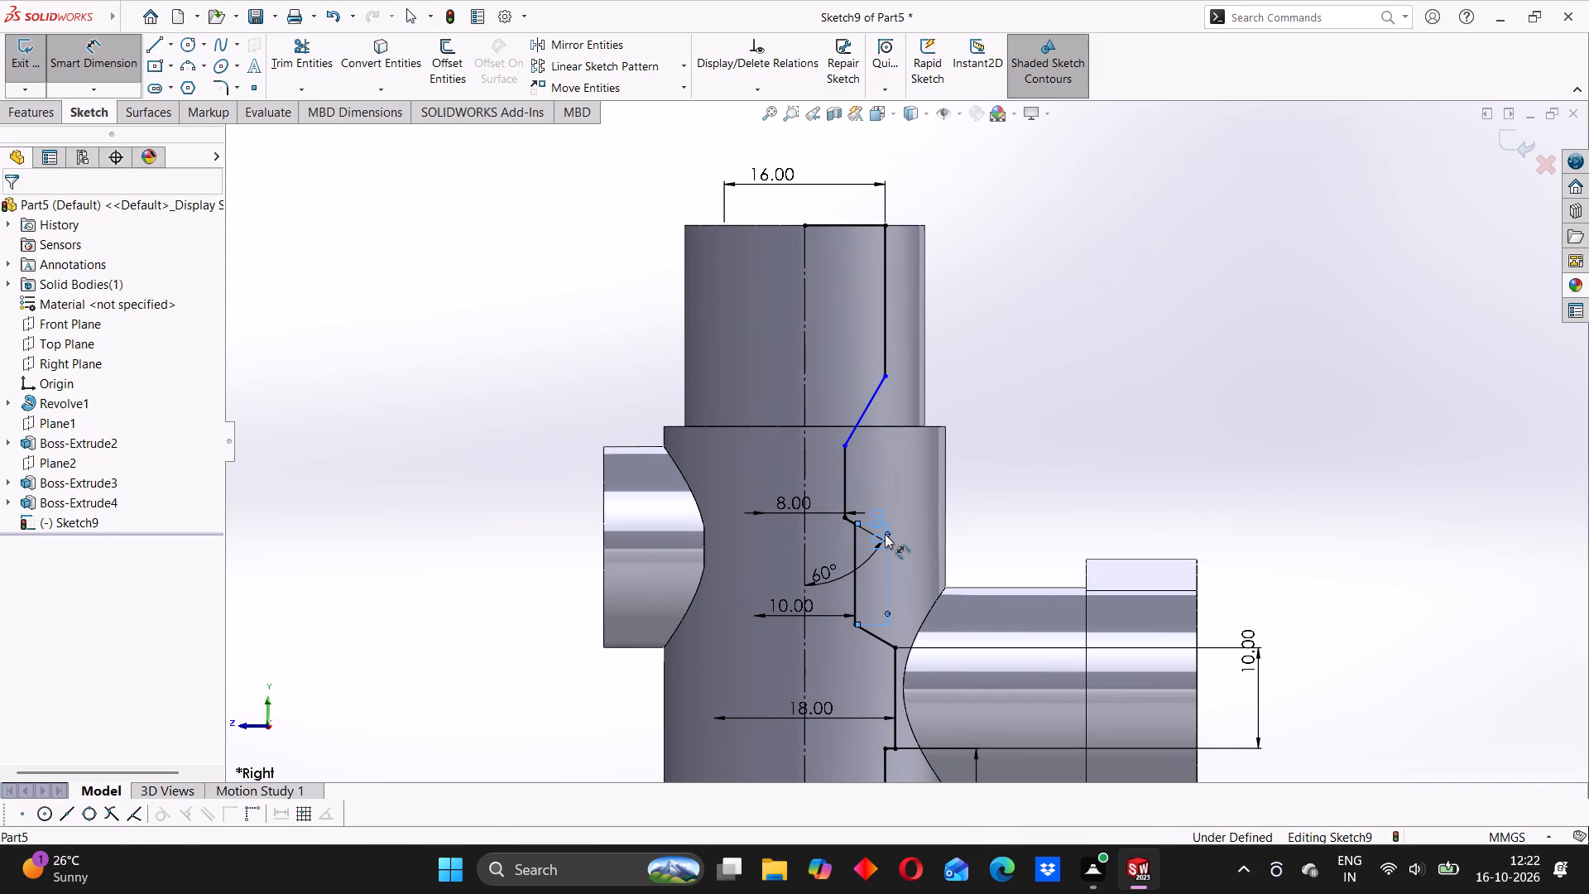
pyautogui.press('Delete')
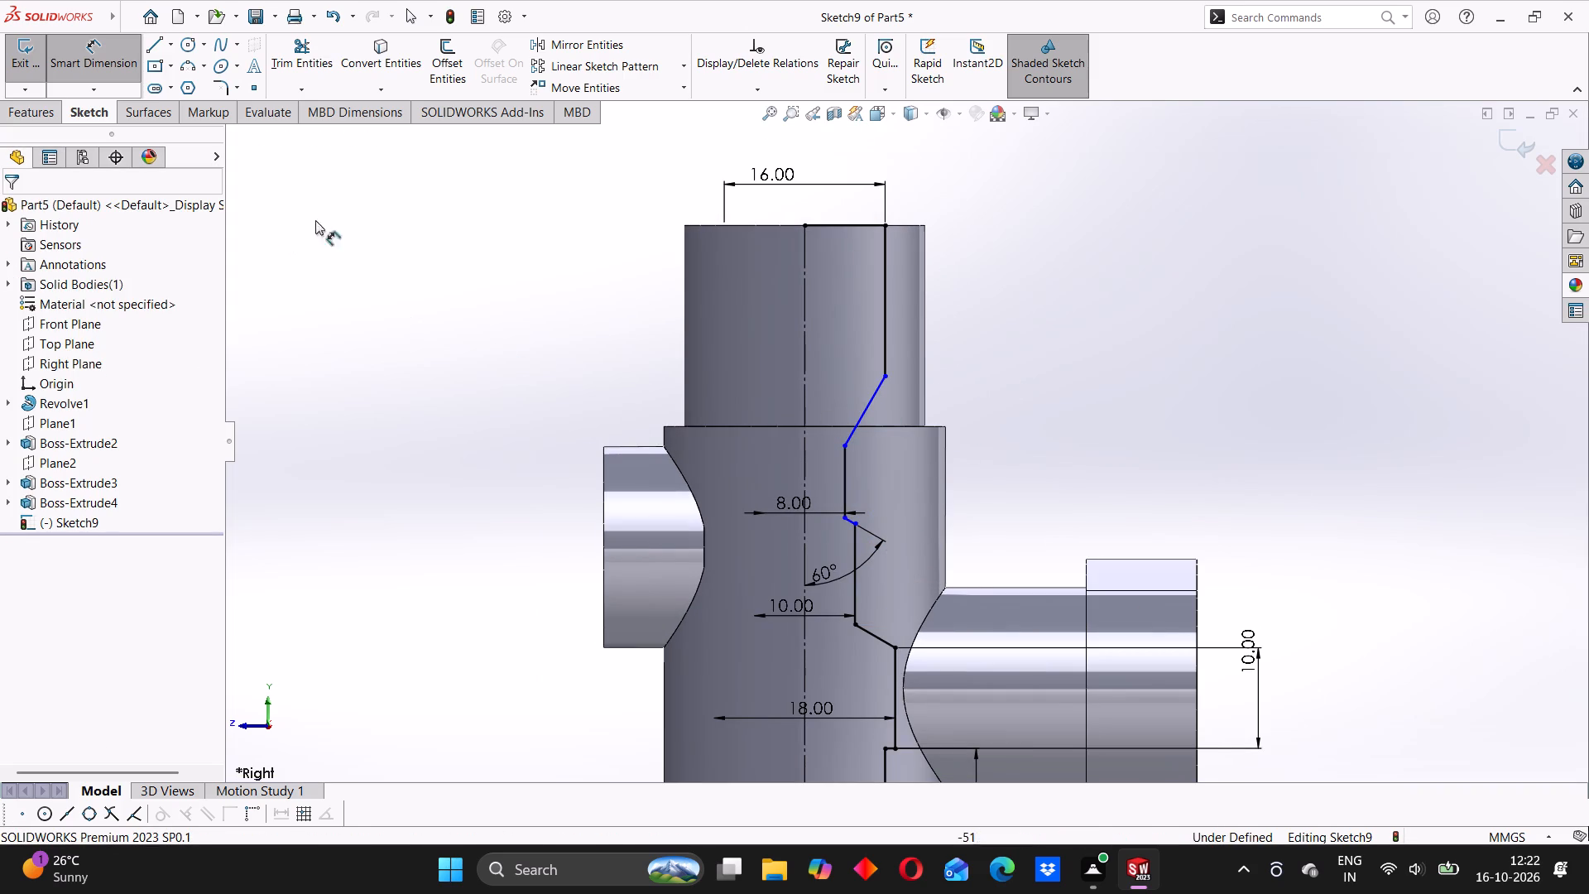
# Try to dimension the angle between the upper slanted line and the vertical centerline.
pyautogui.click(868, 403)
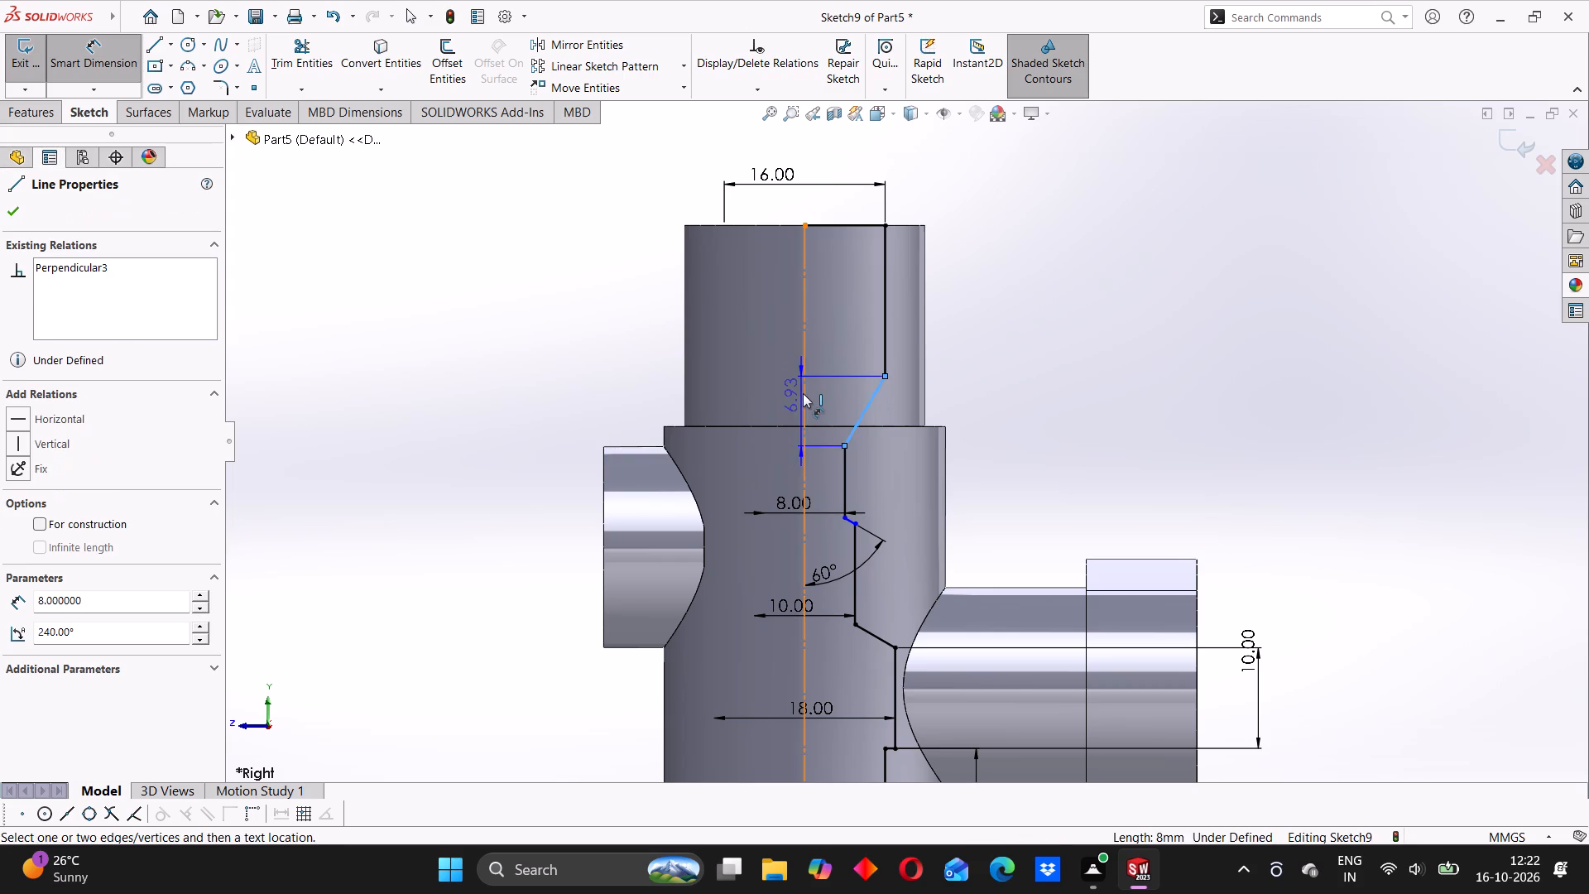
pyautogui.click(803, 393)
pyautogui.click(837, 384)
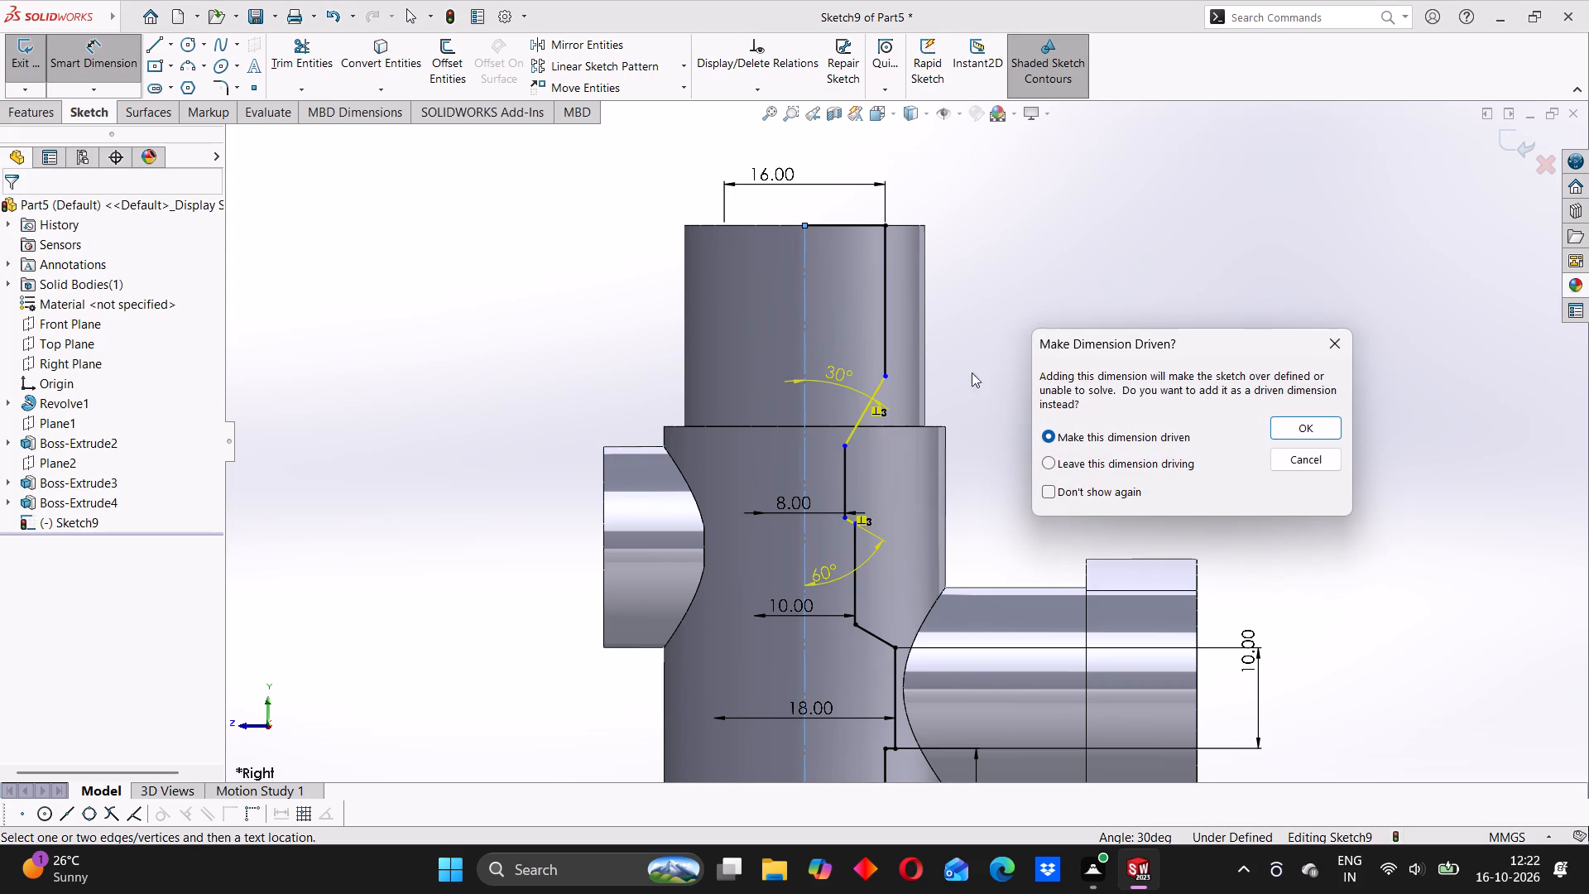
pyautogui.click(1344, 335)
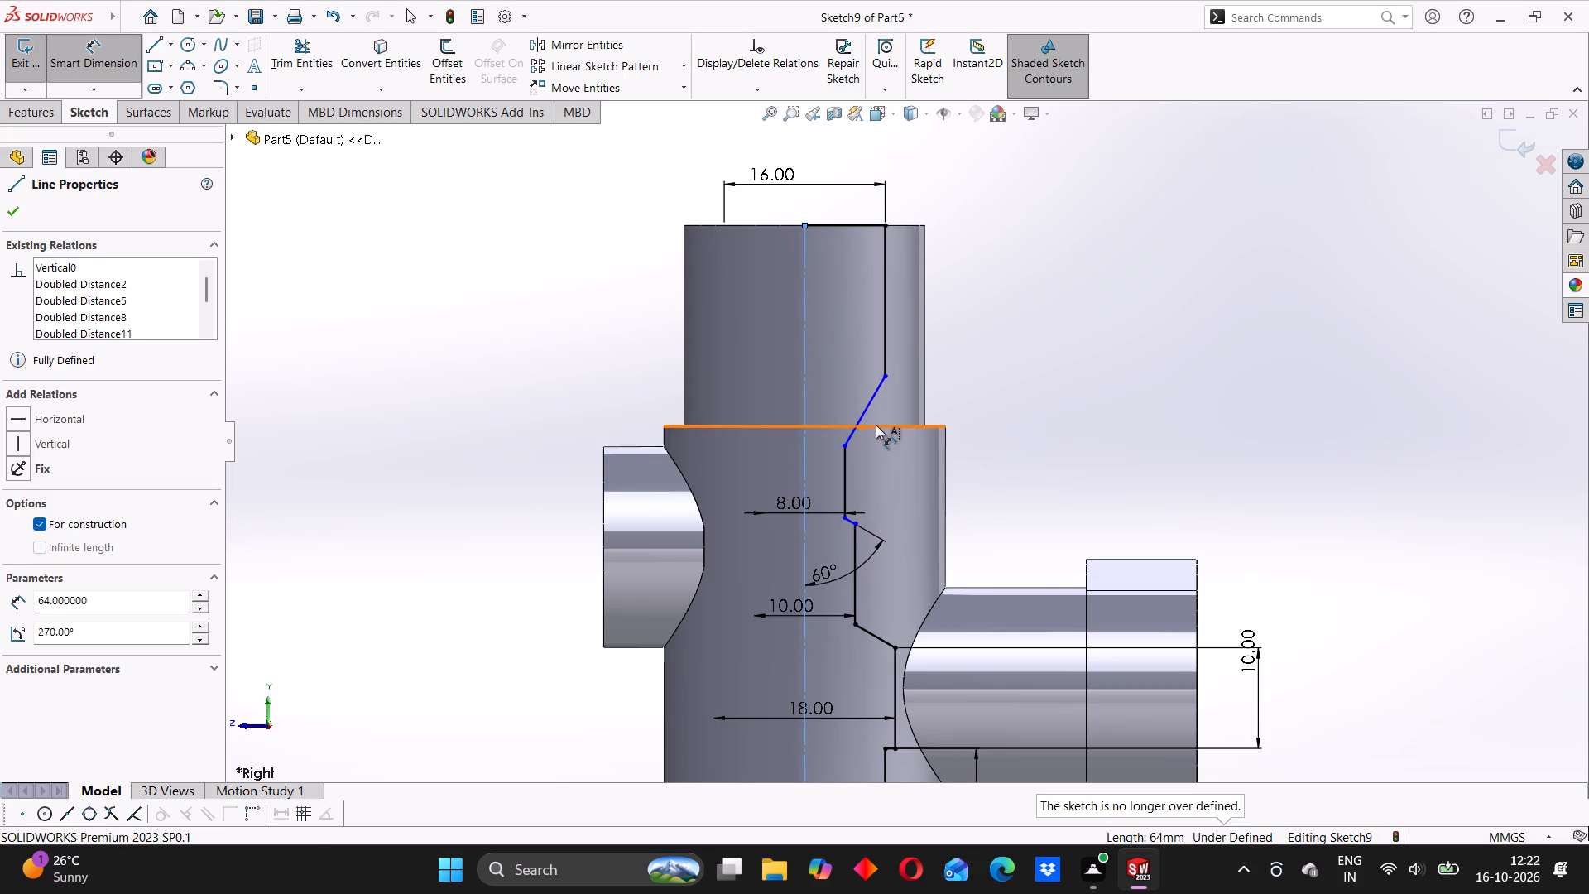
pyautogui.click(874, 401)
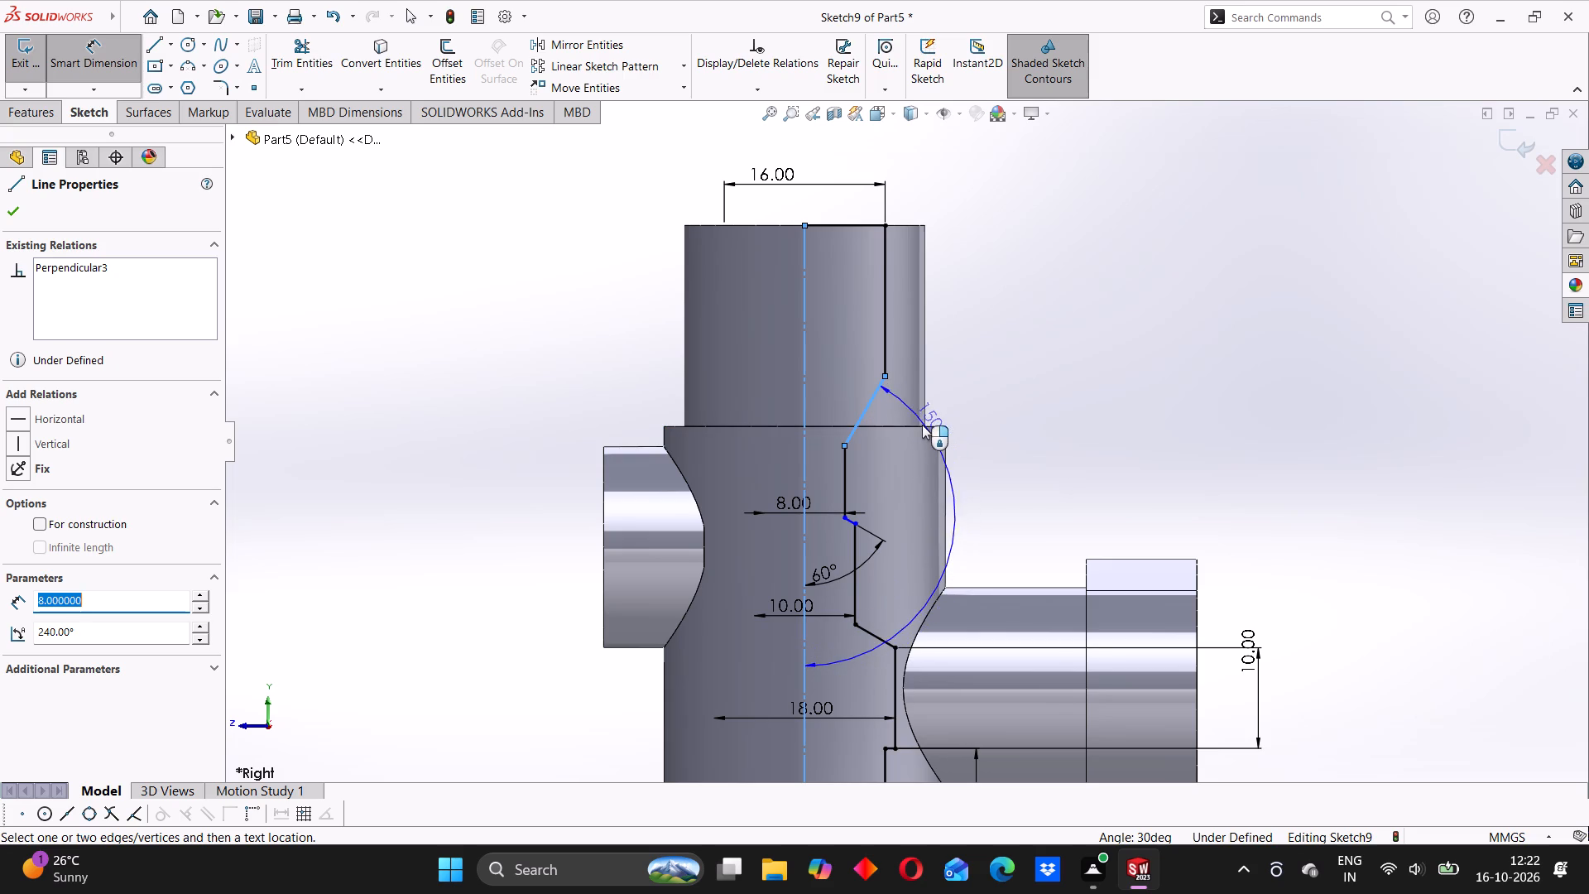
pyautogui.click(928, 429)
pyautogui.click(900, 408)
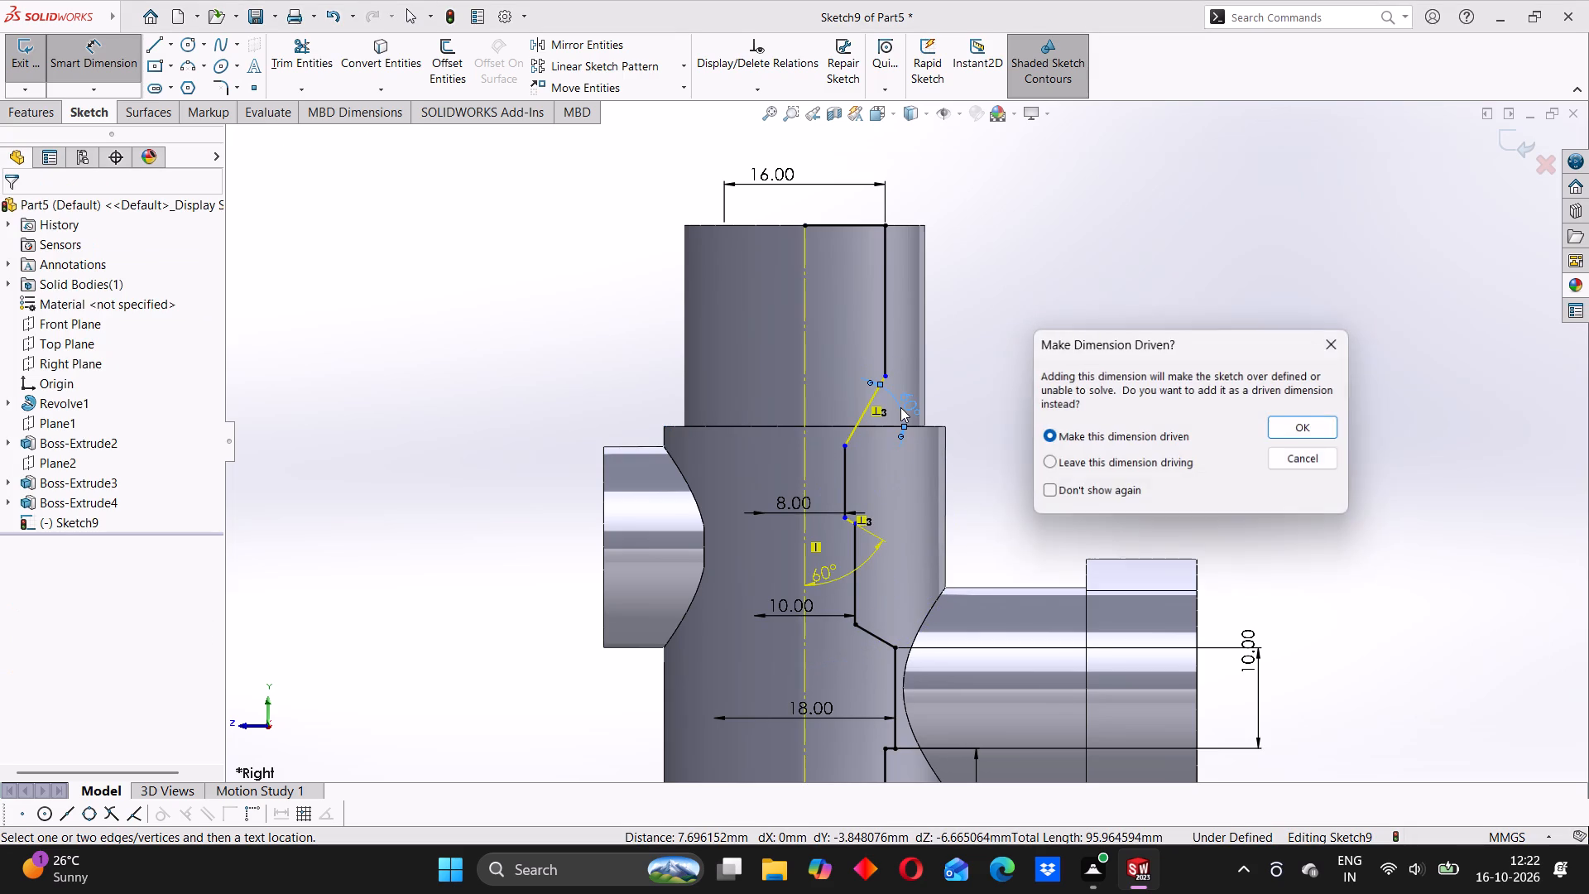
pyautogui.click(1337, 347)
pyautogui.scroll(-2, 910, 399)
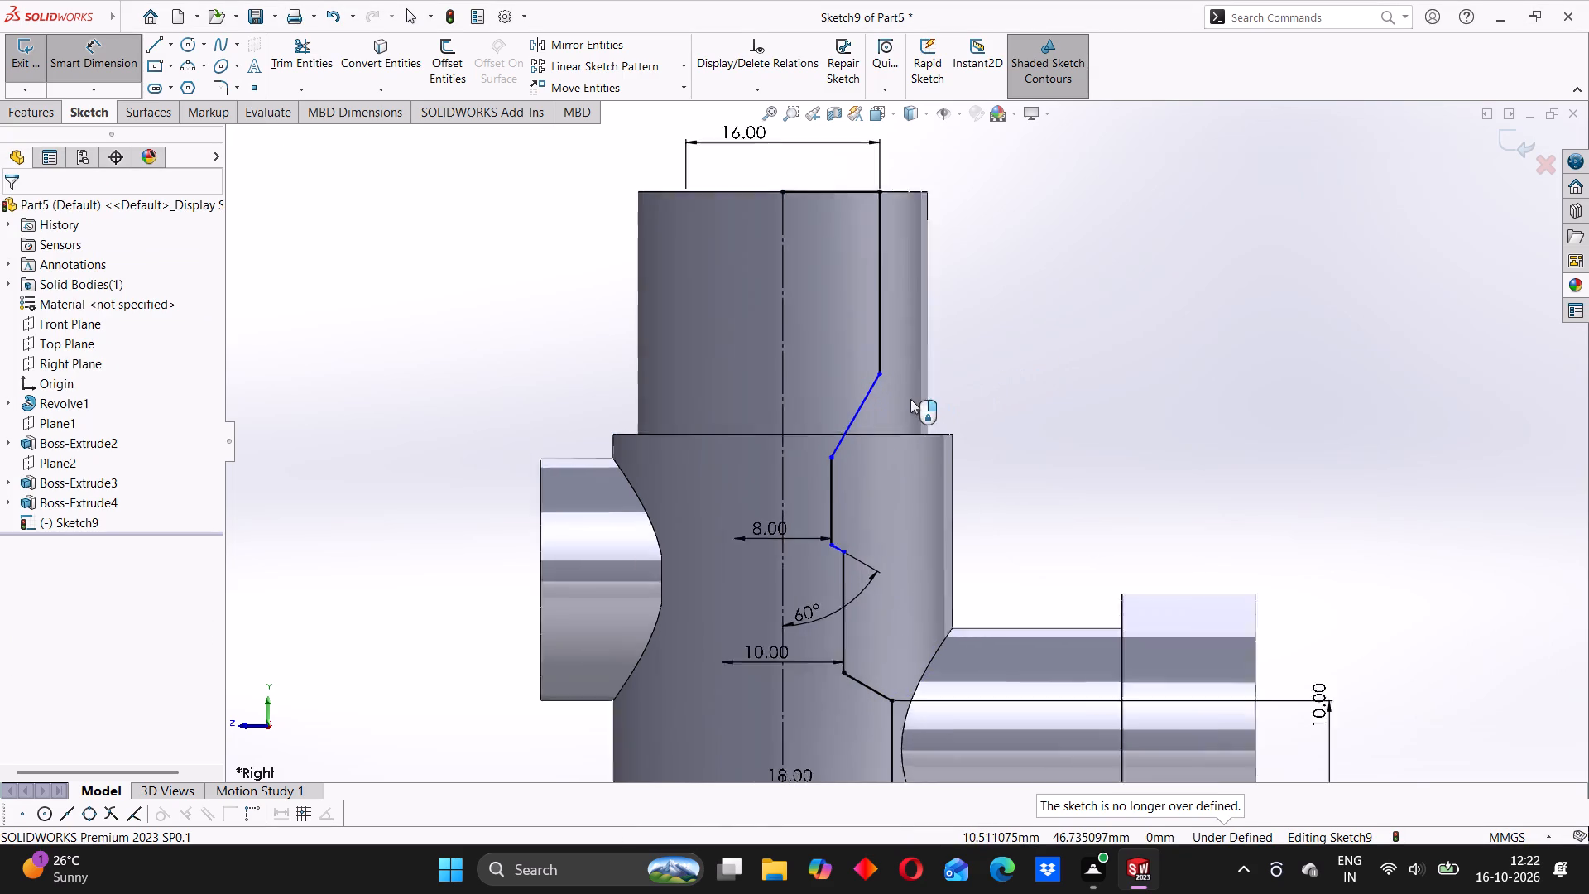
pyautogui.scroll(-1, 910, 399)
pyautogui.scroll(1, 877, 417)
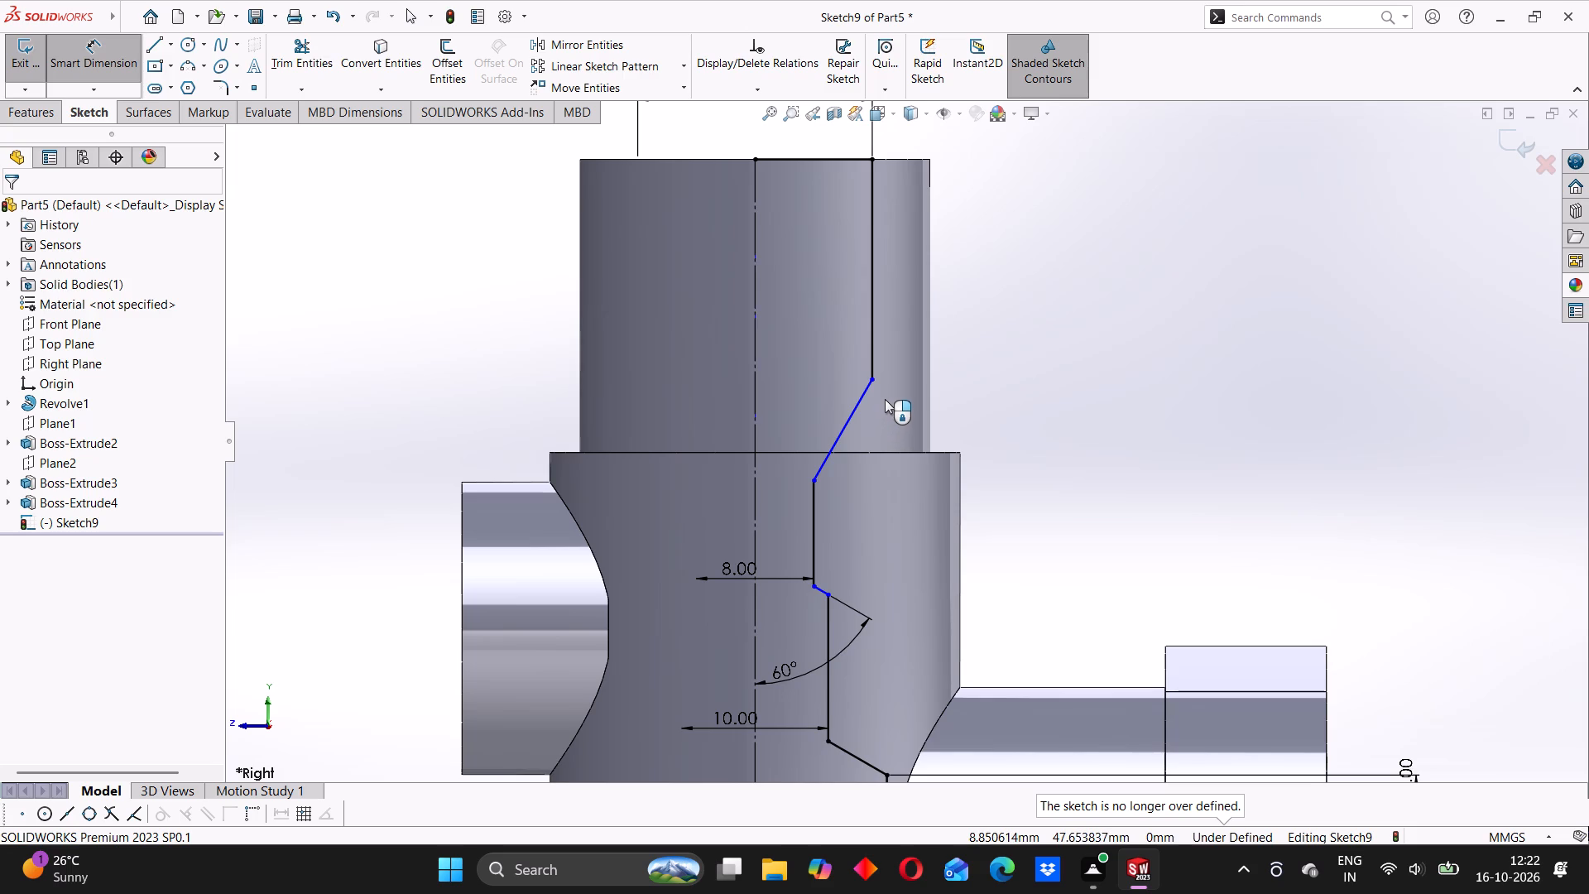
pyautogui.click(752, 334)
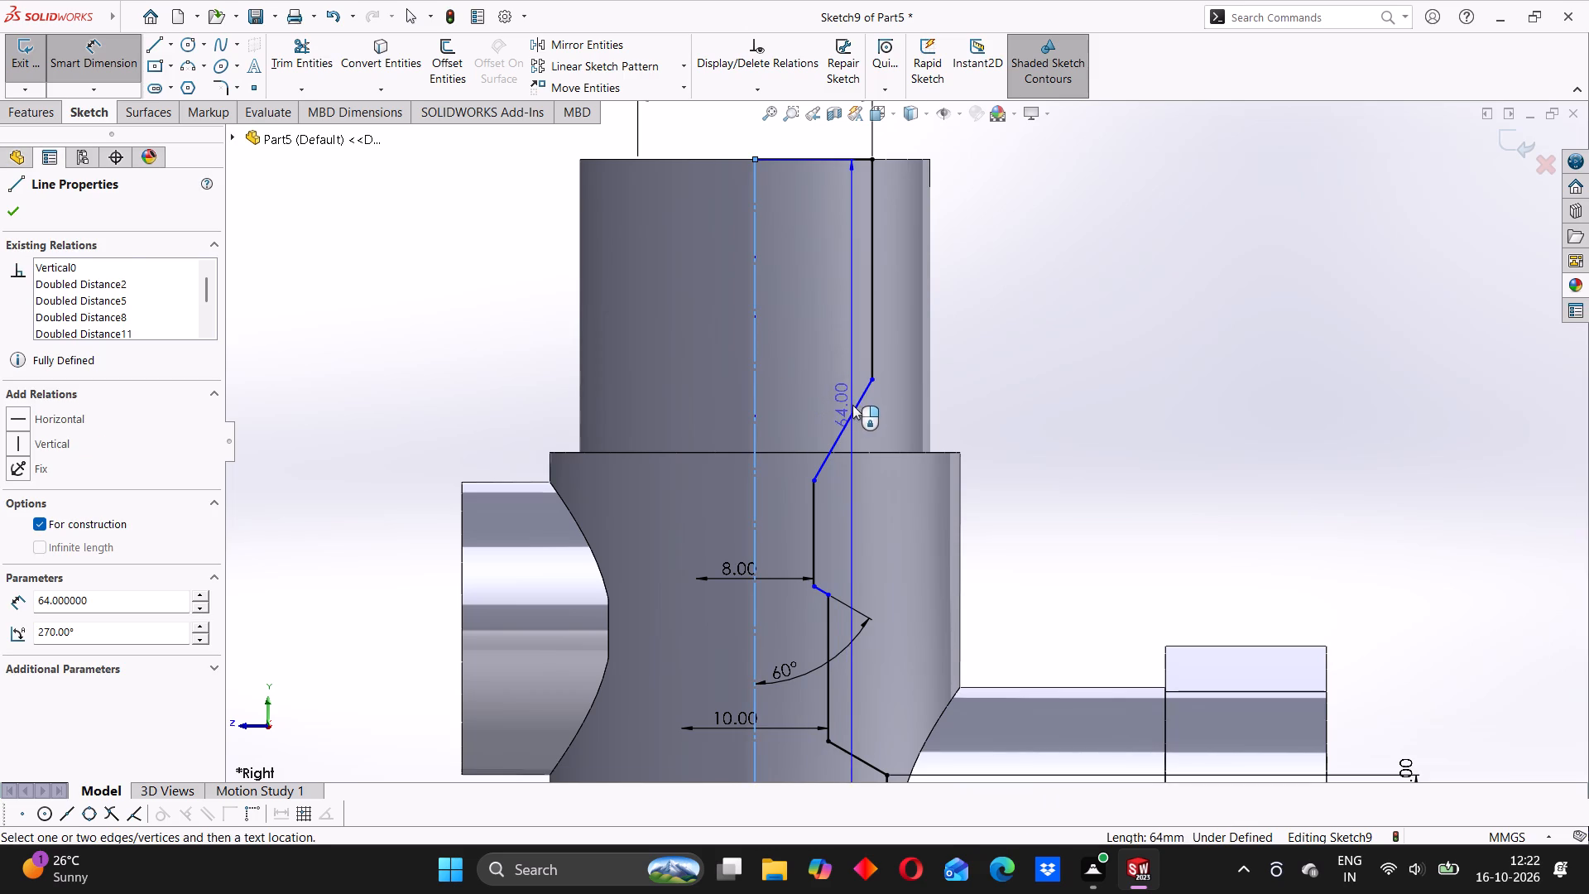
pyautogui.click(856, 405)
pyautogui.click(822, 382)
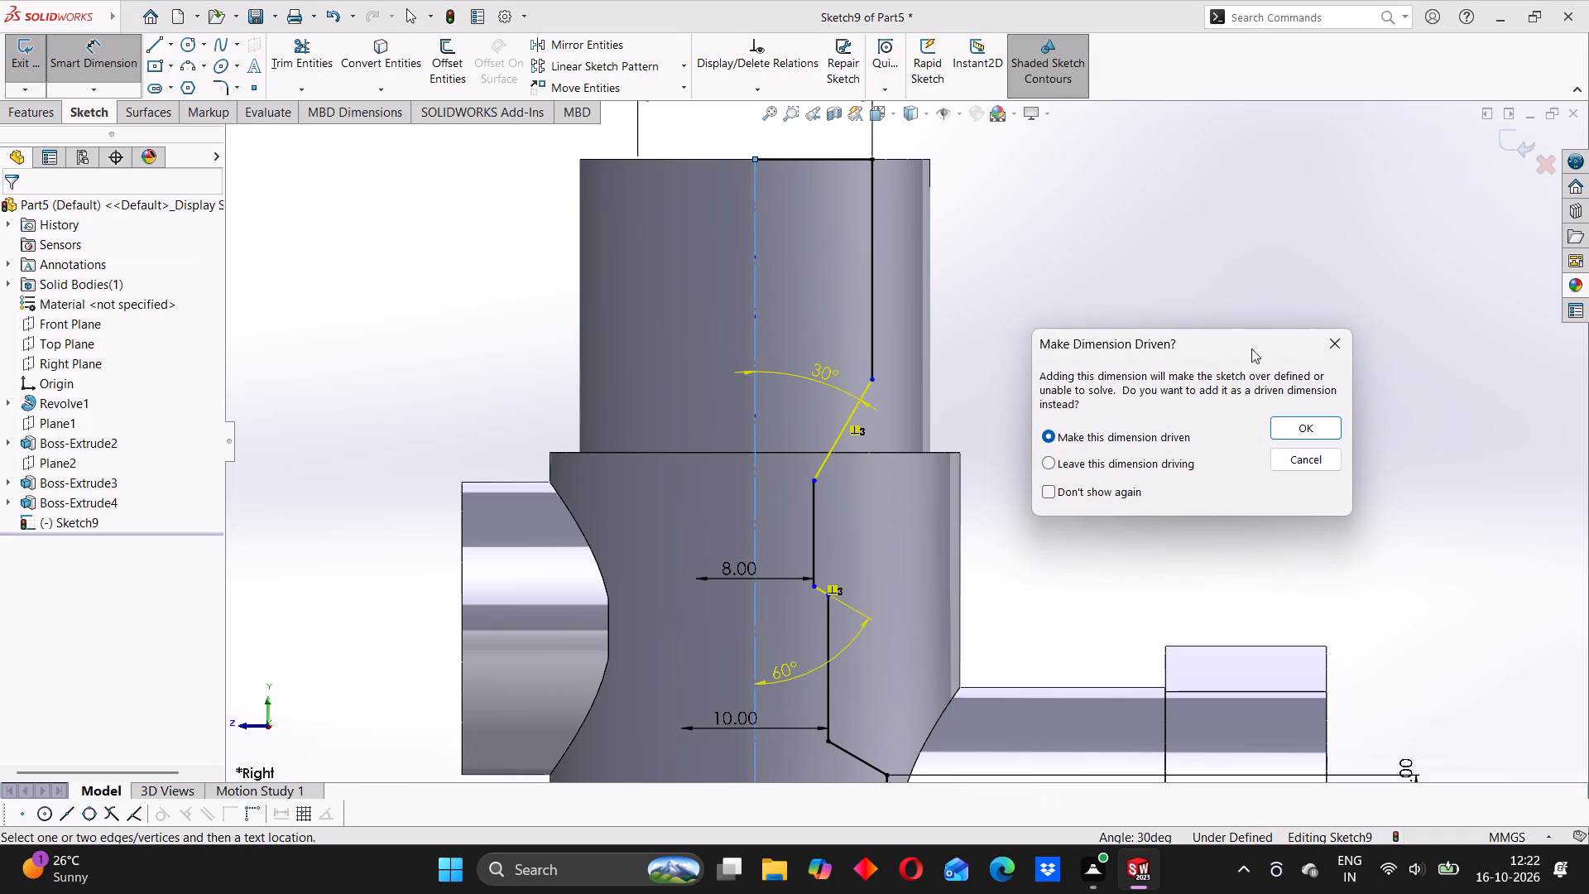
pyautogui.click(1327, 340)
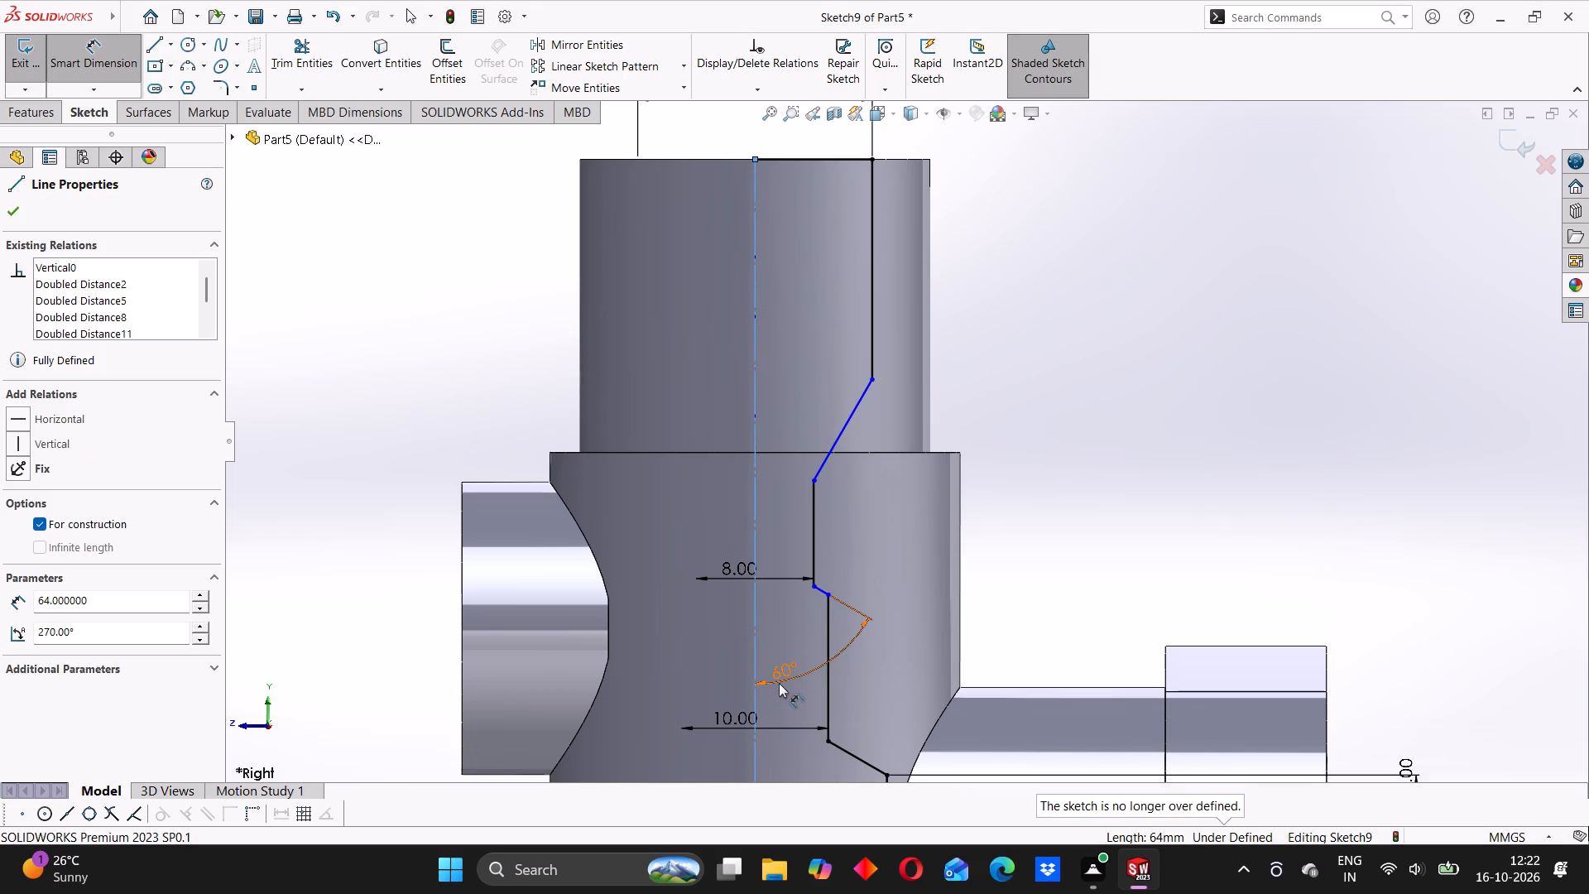
# Delete the 60° angle dimension between the centerline and the short slanted line joining the 8 mm and 10 mm bores.
pyautogui.click(785, 672)
pyautogui.press('Delete')
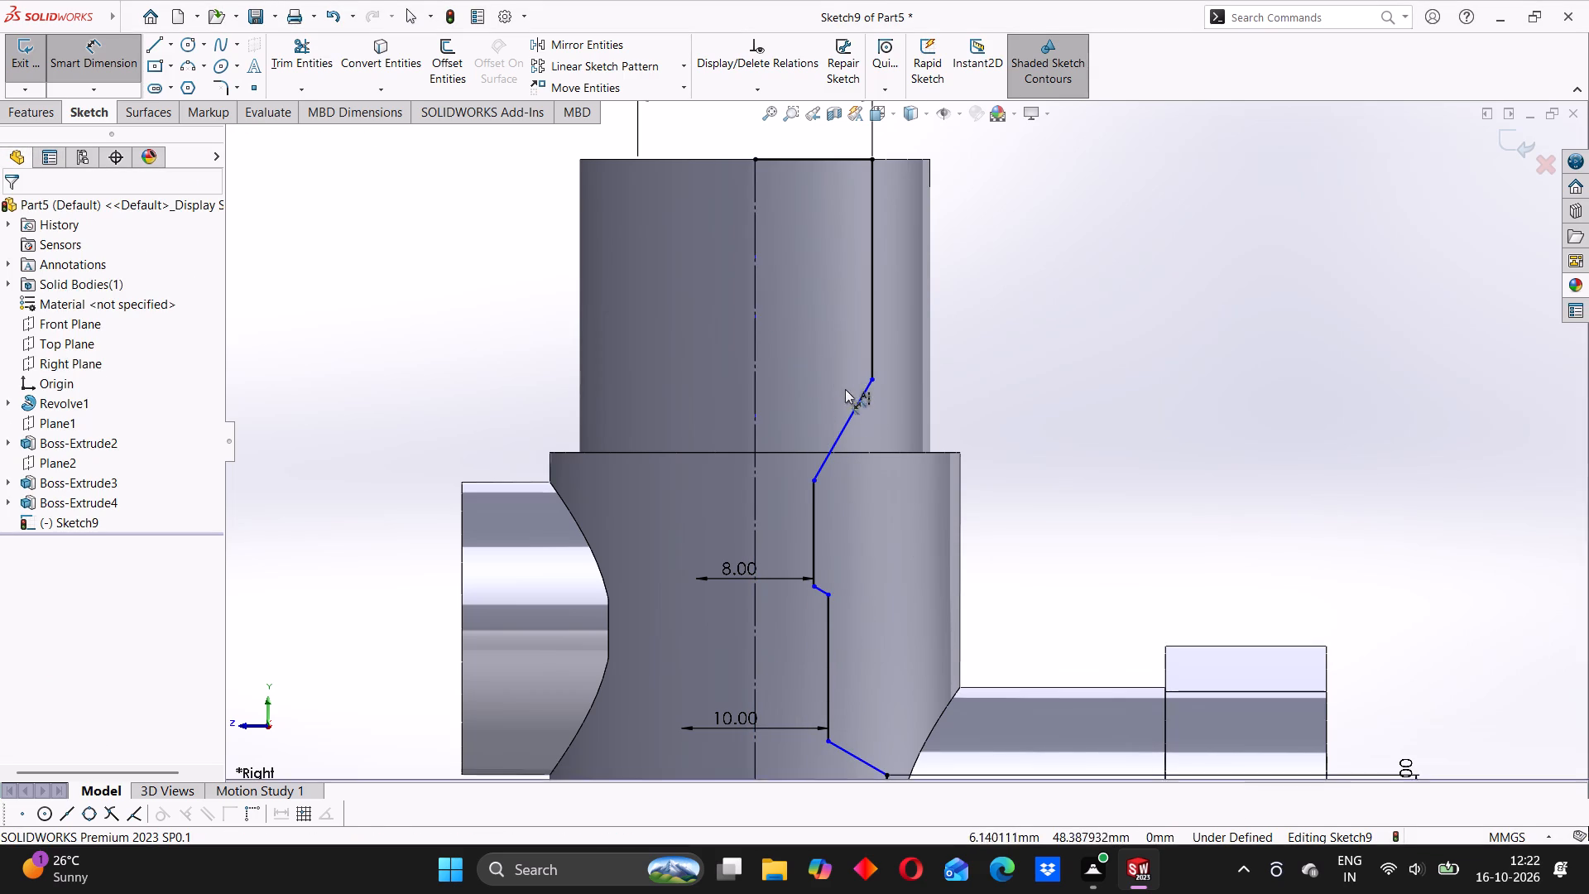
# Dimension the angle between the upper slanted line and the vertical centerline at 60°.
pyautogui.click(851, 410)
pyautogui.click(783, 399)
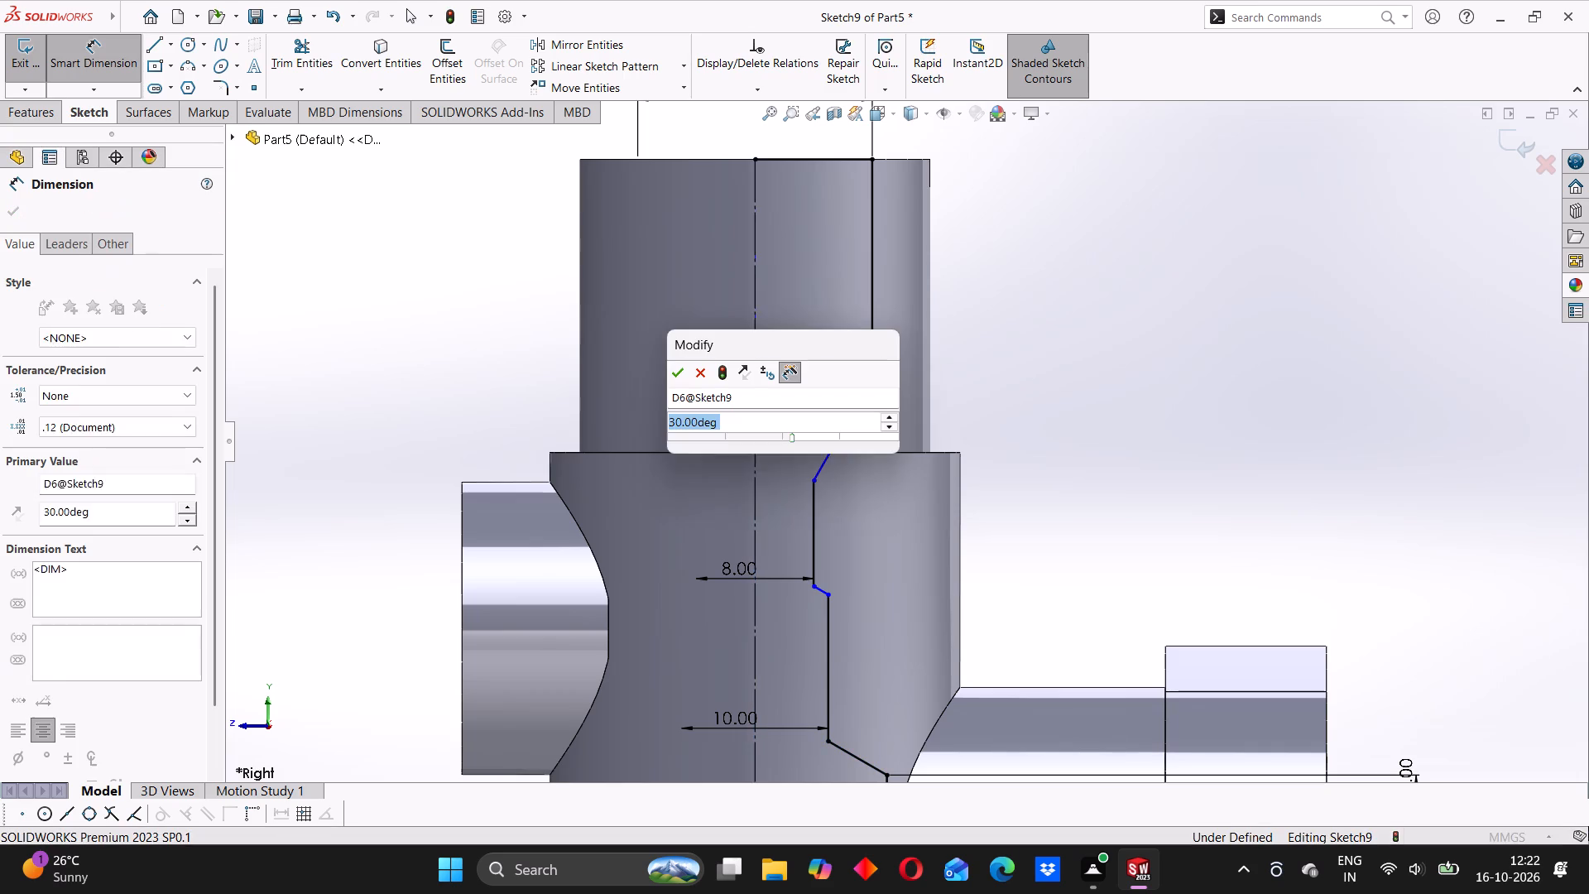
pyautogui.write('60')
pyautogui.press('Return')
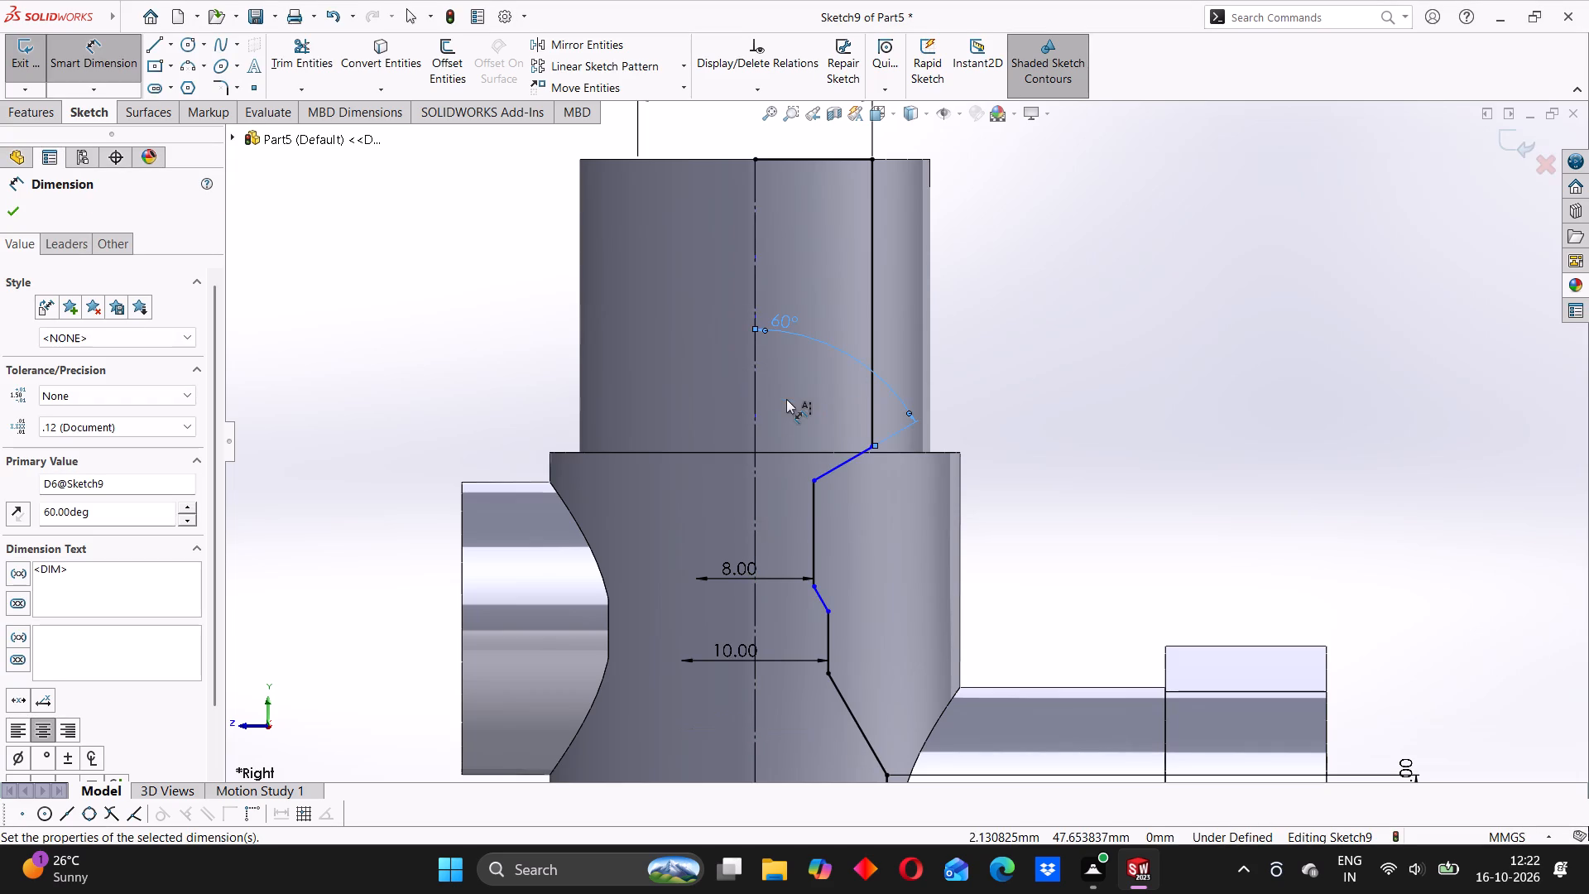
pyautogui.click(1044, 374)
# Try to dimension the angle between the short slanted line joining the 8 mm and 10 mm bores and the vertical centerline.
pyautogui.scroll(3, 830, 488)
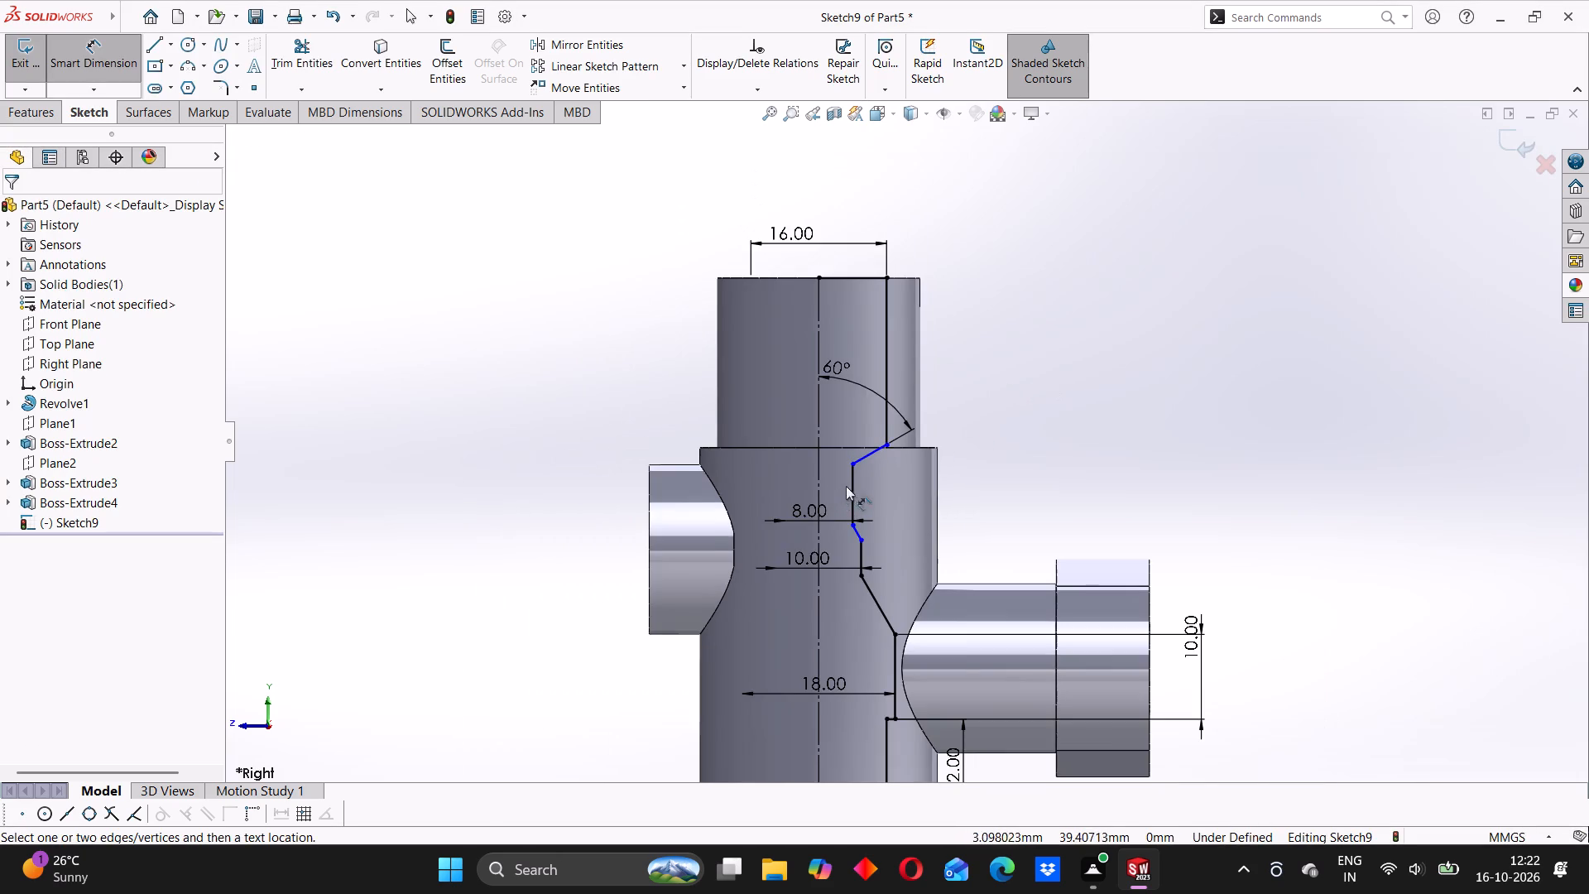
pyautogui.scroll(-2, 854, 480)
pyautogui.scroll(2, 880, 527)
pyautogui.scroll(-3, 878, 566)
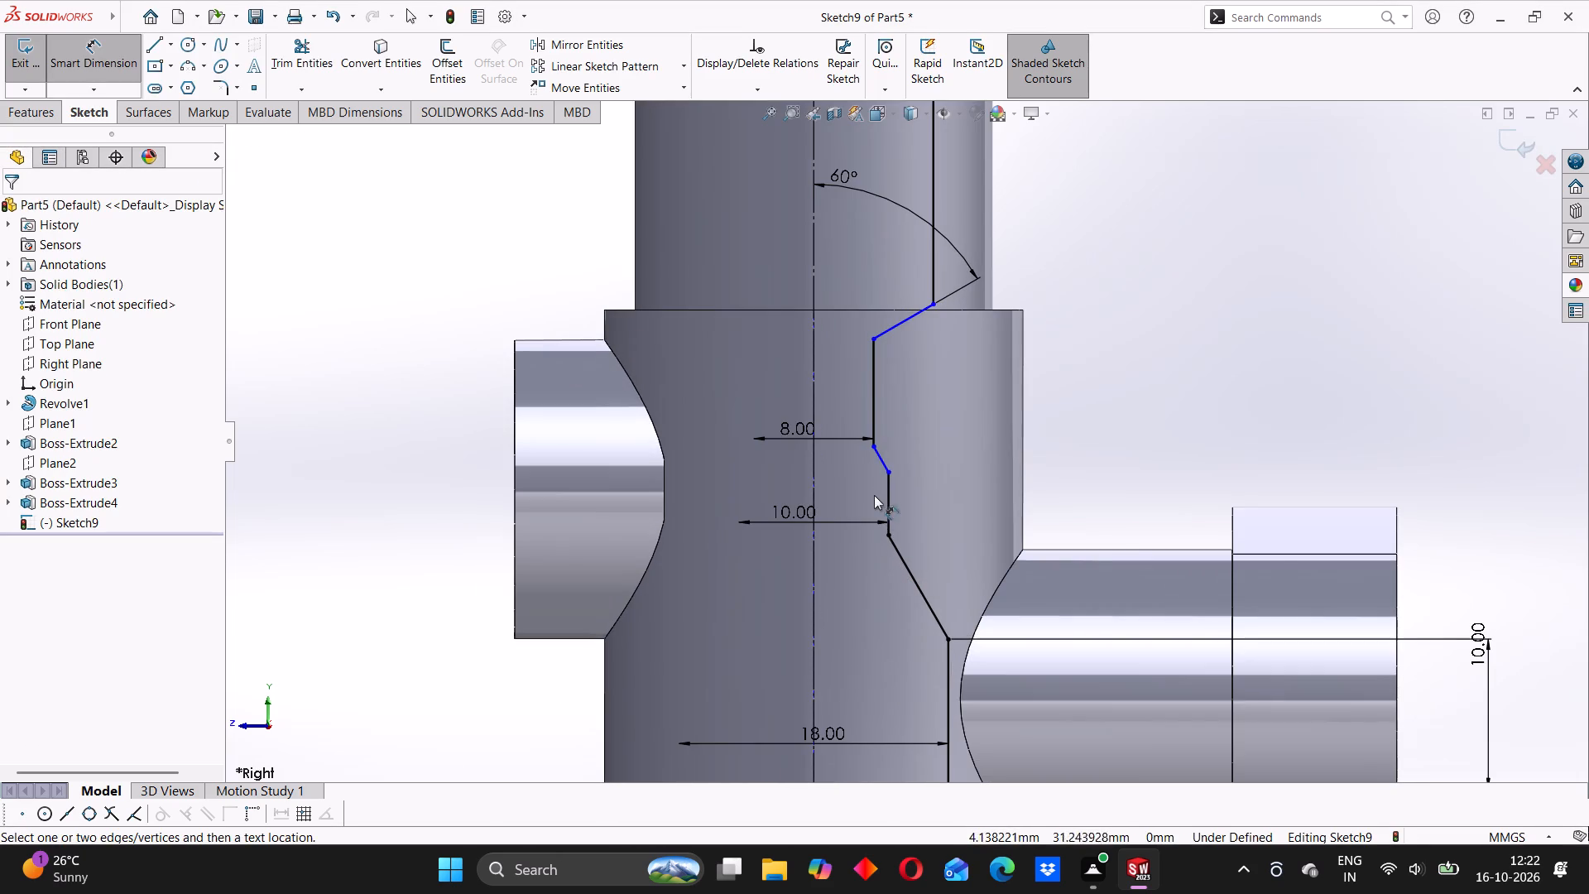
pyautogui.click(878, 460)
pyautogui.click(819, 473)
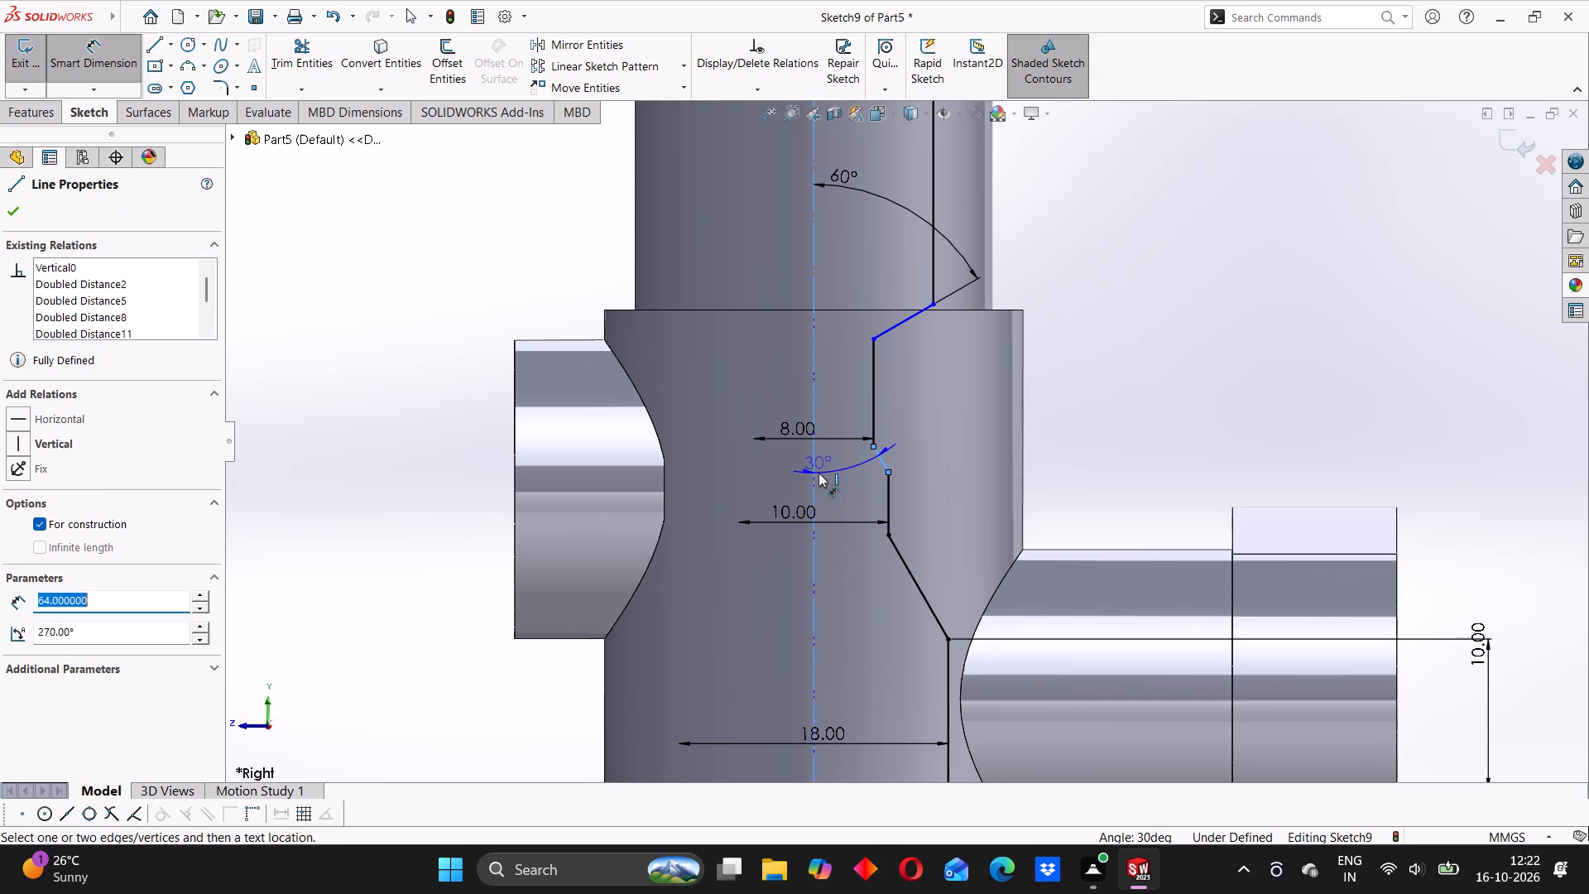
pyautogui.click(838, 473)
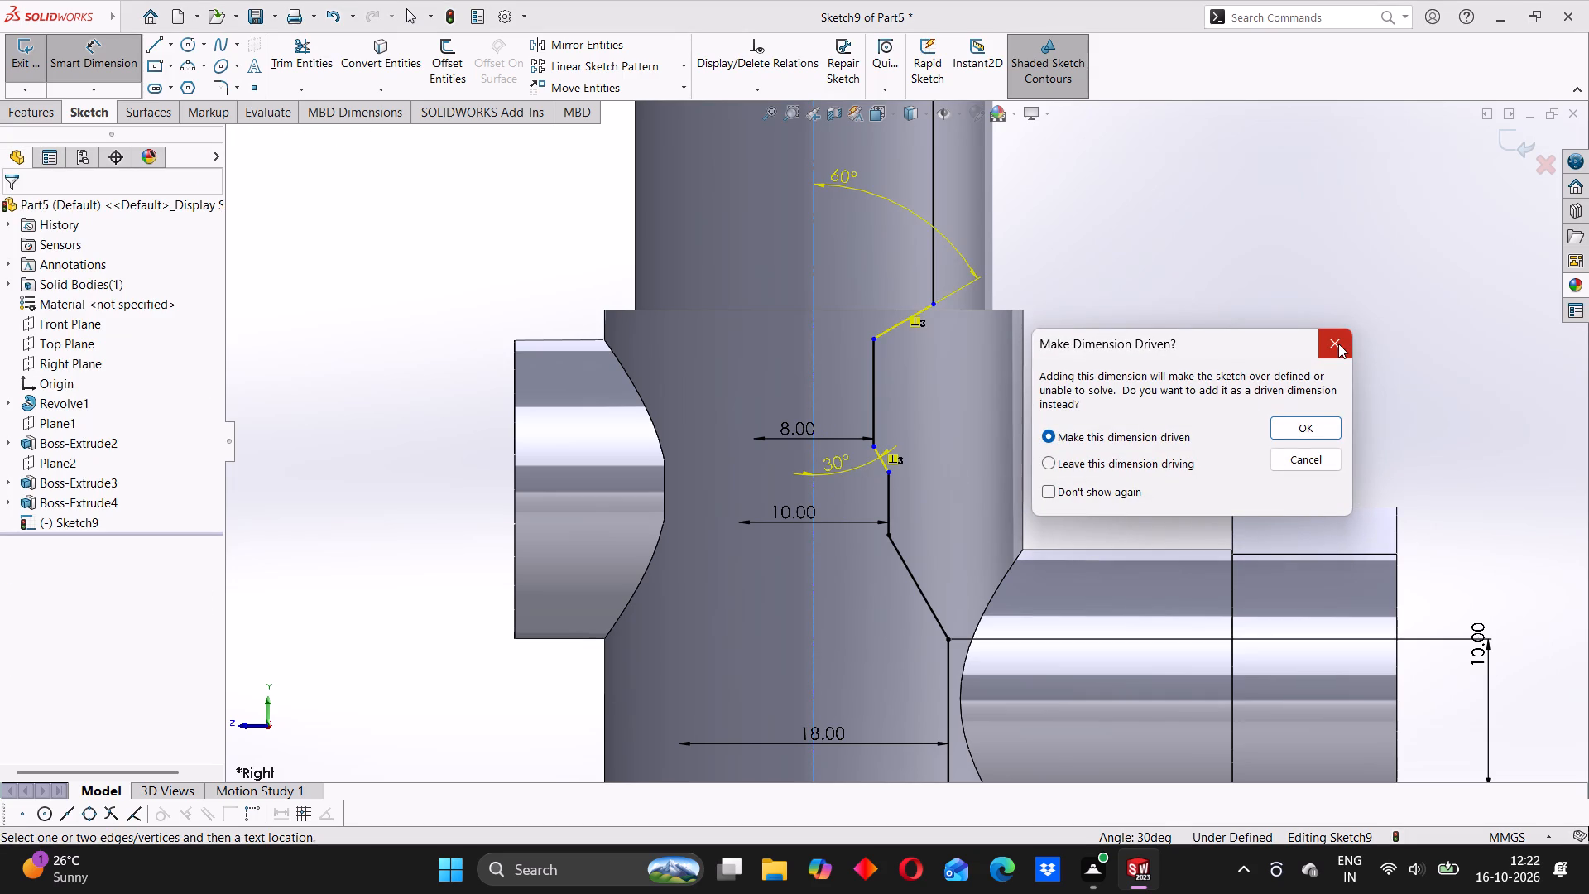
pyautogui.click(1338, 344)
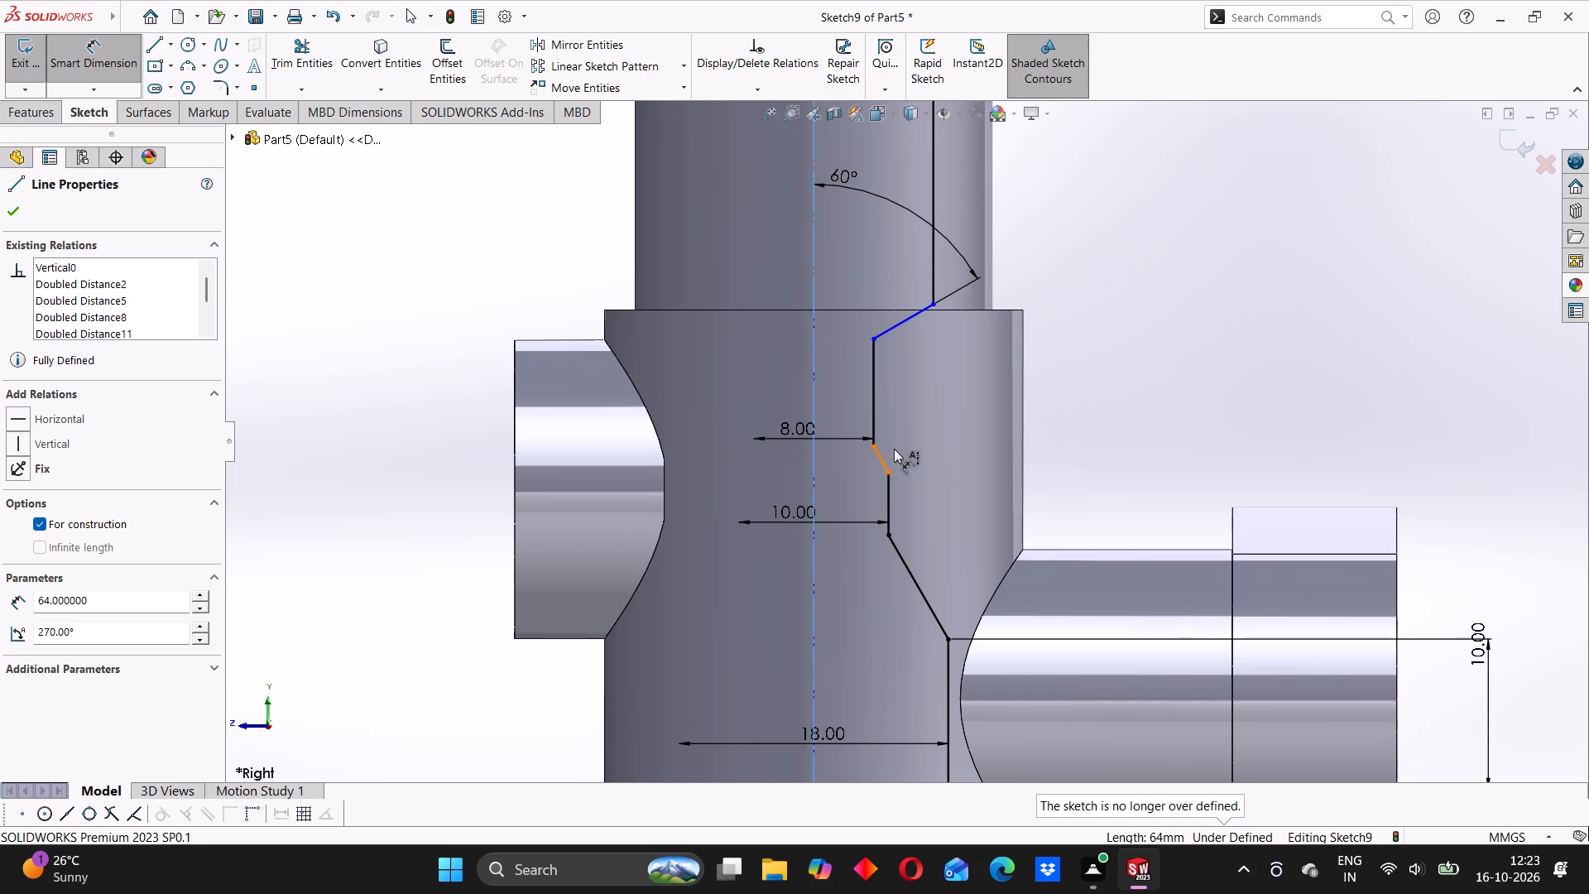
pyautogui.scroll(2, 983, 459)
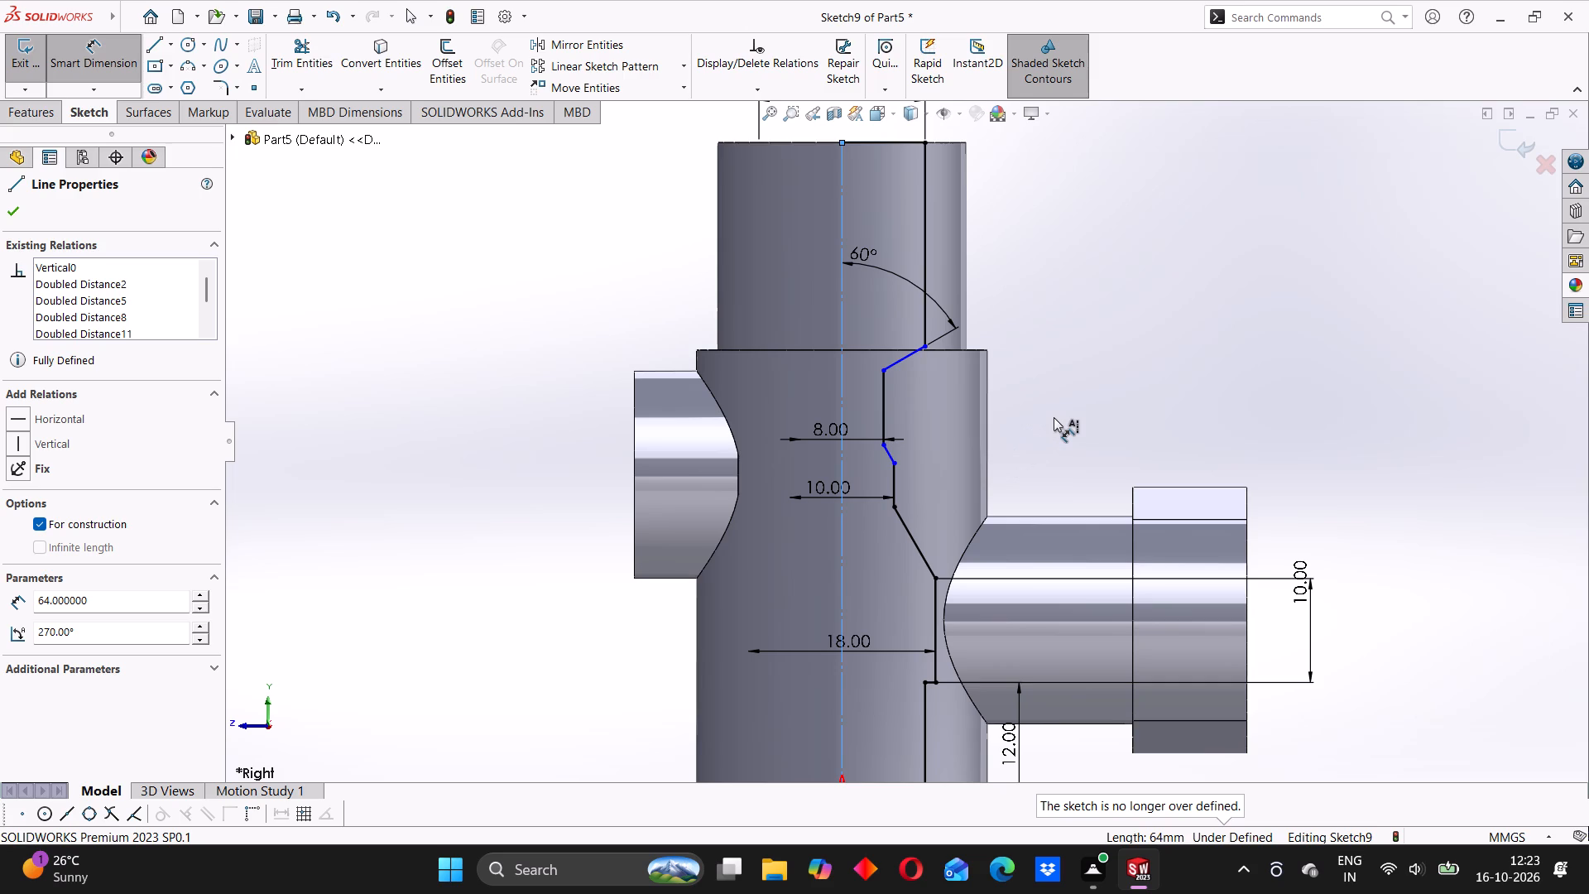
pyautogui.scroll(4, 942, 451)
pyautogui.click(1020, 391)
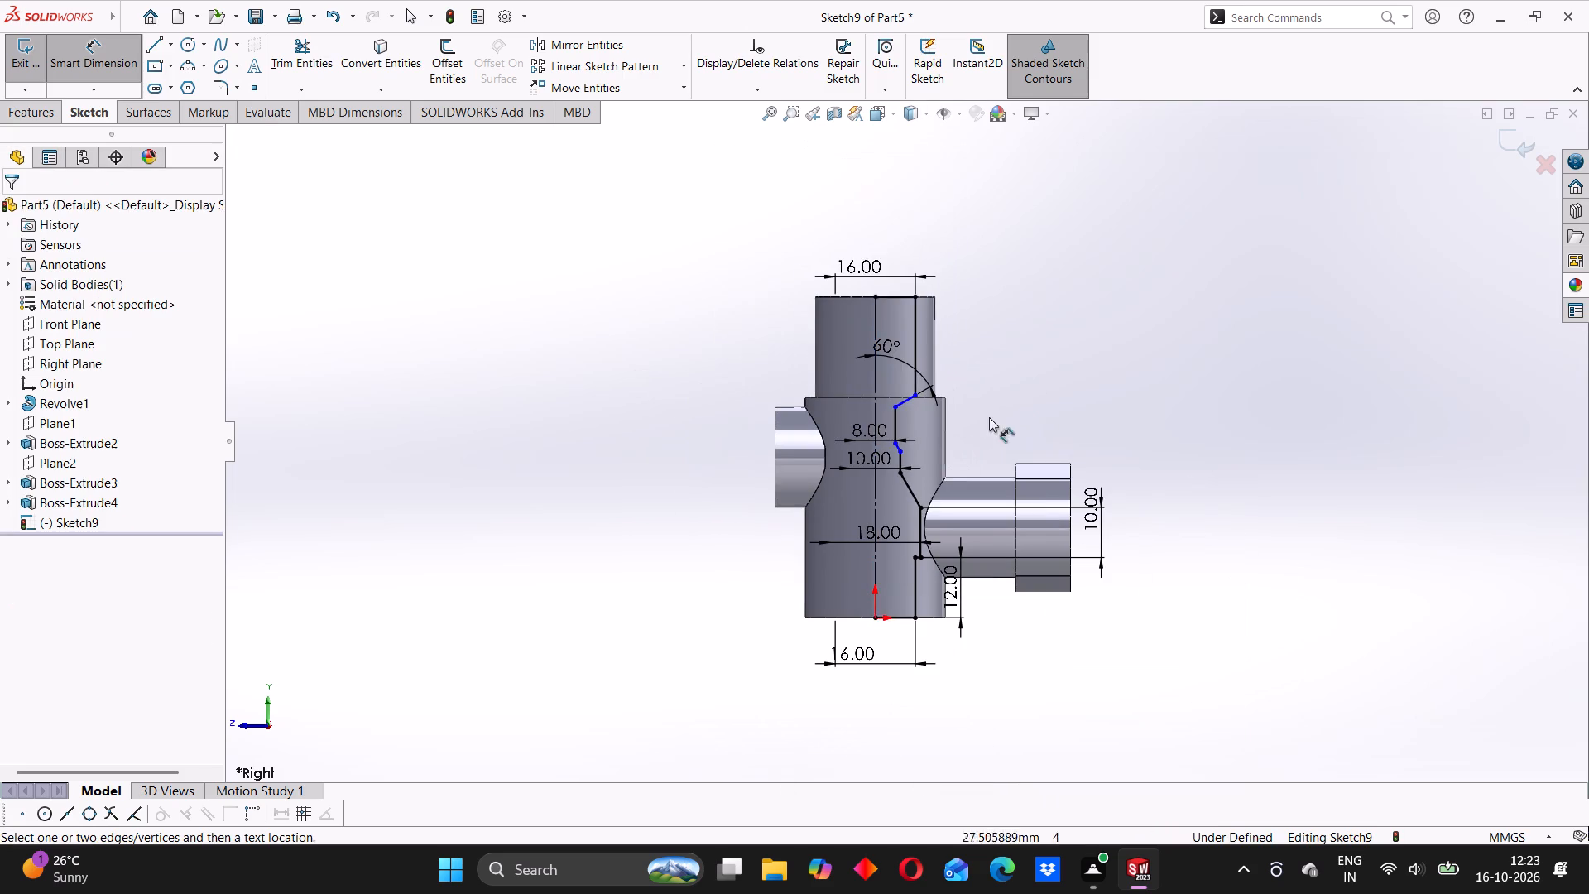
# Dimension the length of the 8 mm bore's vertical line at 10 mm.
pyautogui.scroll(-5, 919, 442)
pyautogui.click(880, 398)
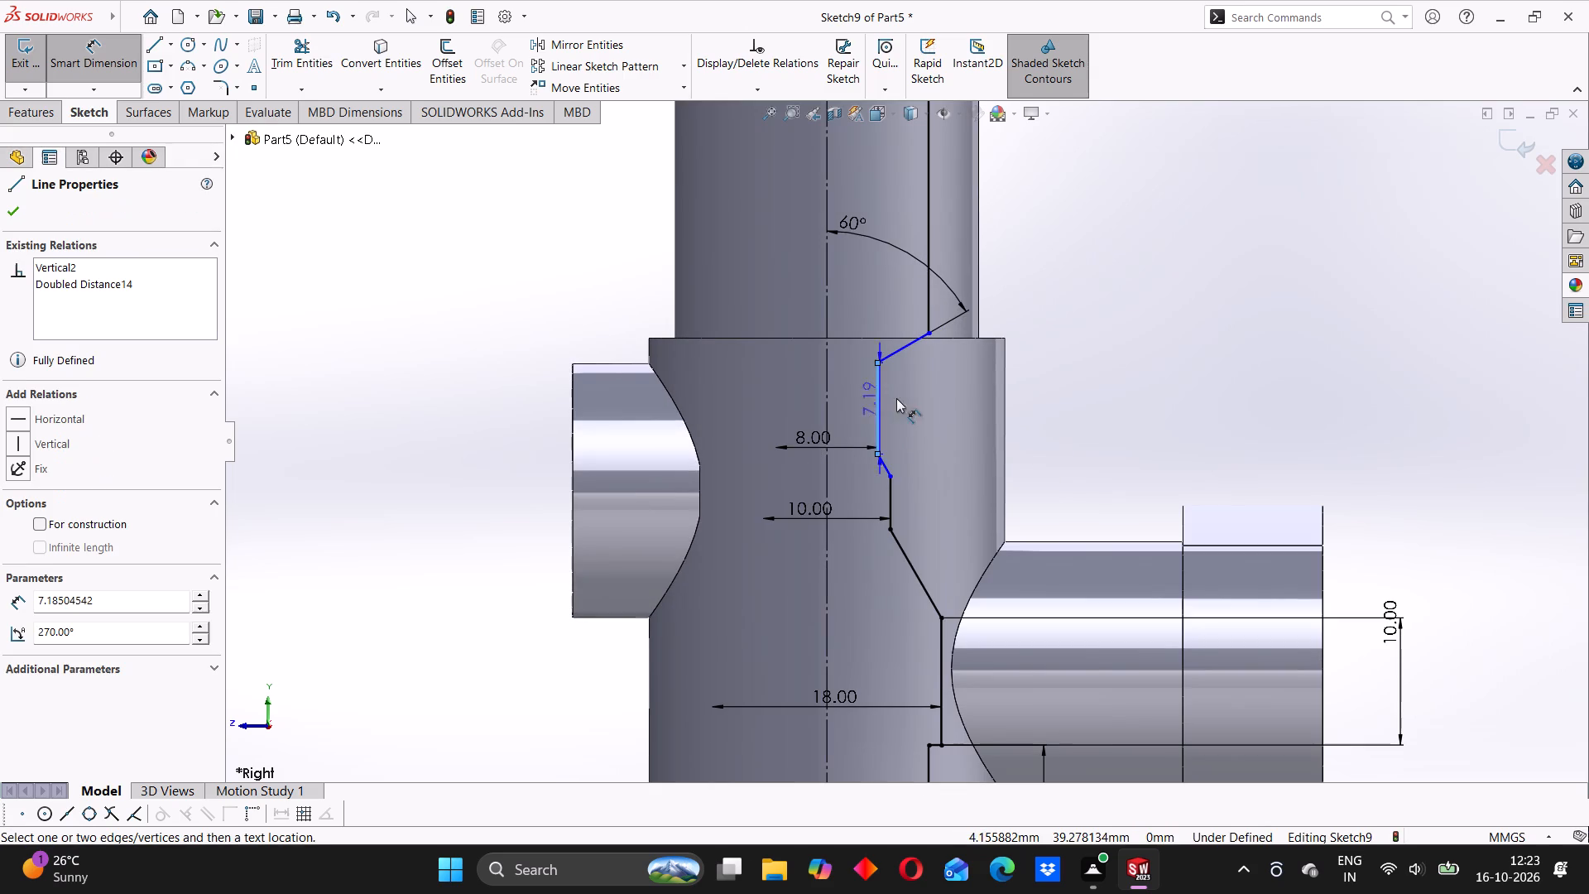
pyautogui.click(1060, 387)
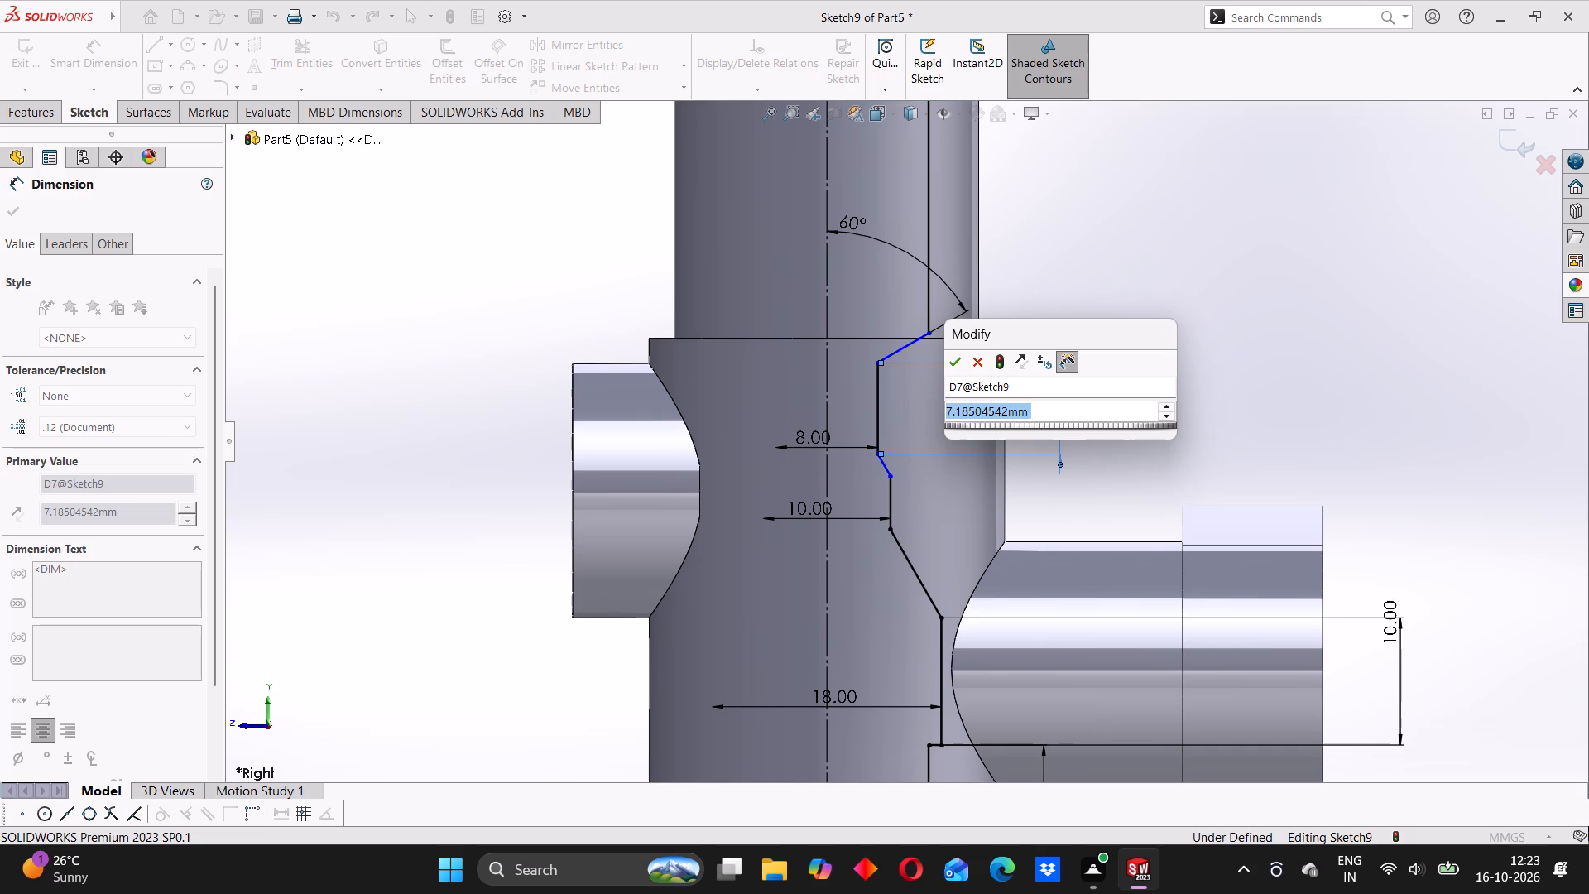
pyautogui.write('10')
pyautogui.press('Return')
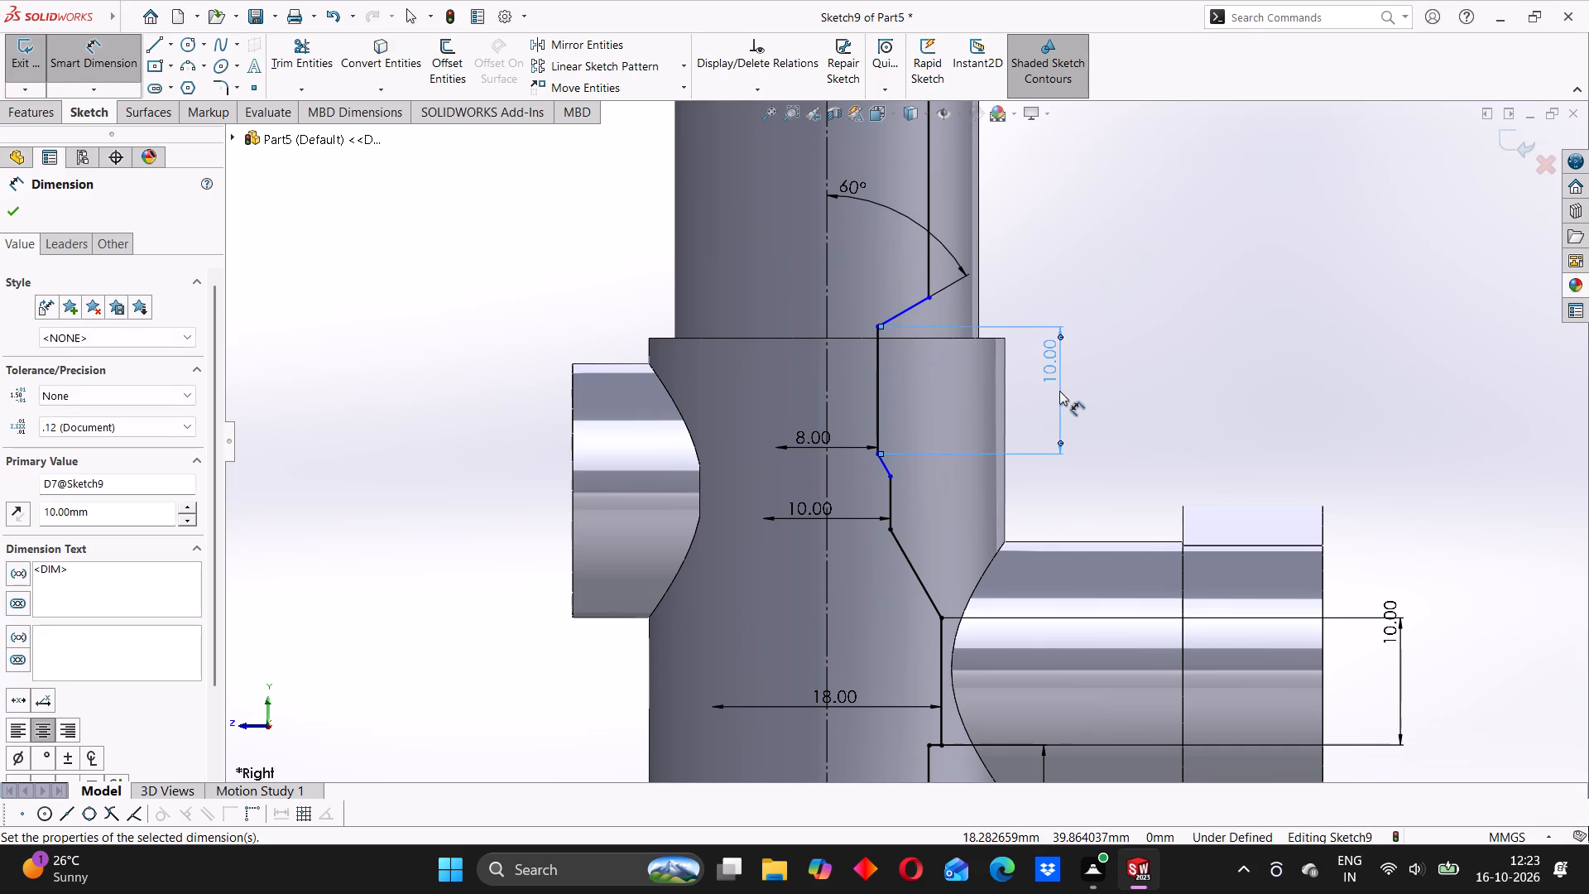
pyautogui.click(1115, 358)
# Dimension the vertical distance from the 18 mm bore line's upper endpoint to the upper 16 mm bore line's lower endpoint at 27 mm.
pyautogui.scroll(1, 1066, 416)
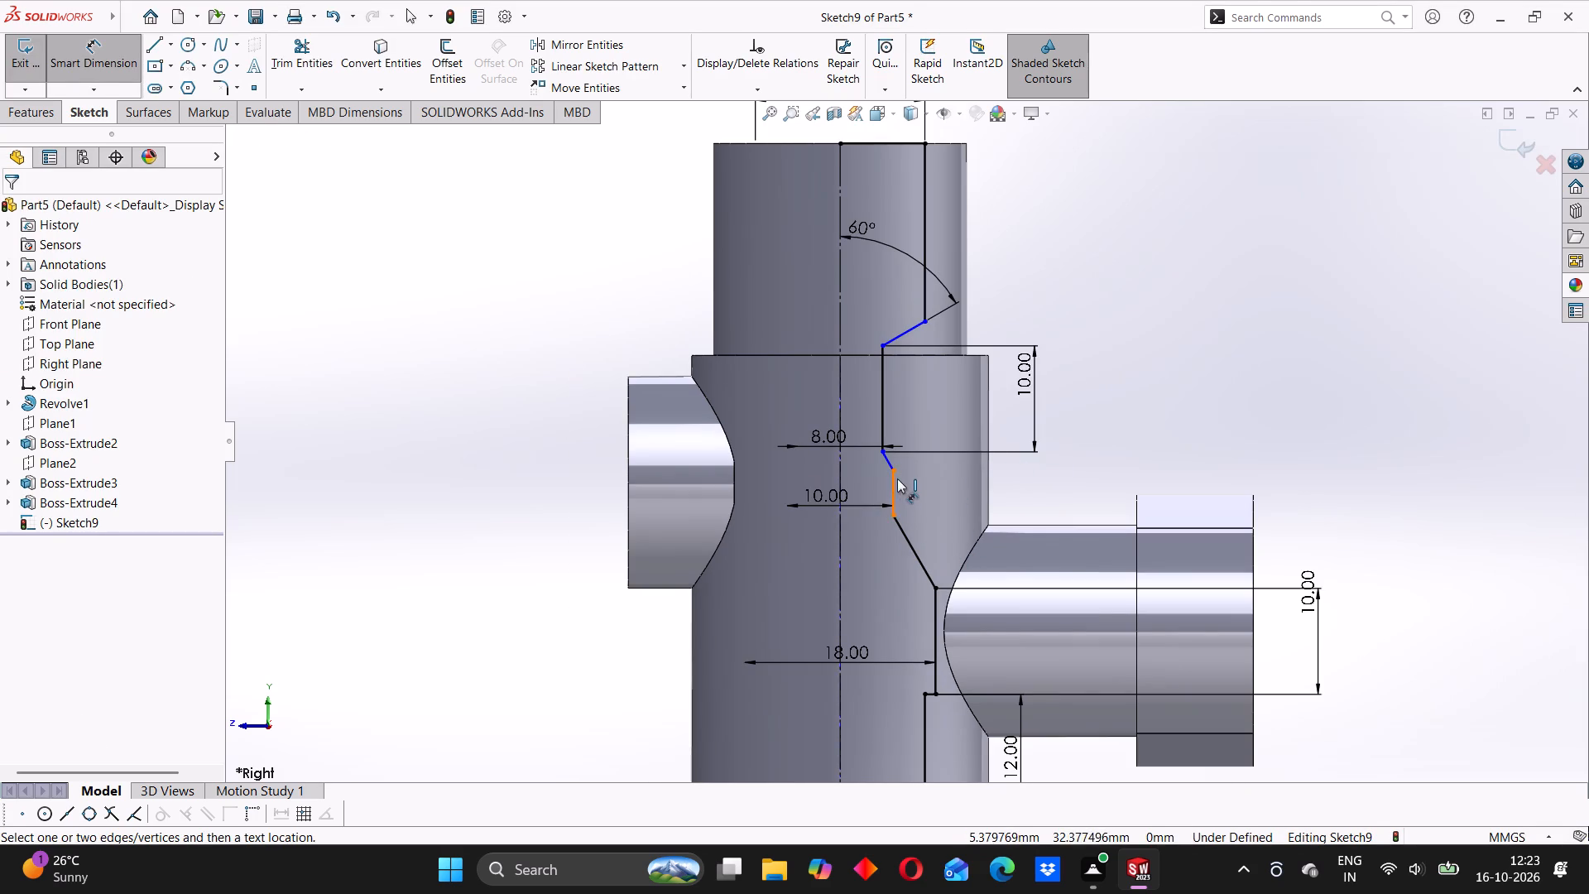
pyautogui.scroll(3, 1100, 403)
pyautogui.scroll(-2, 942, 433)
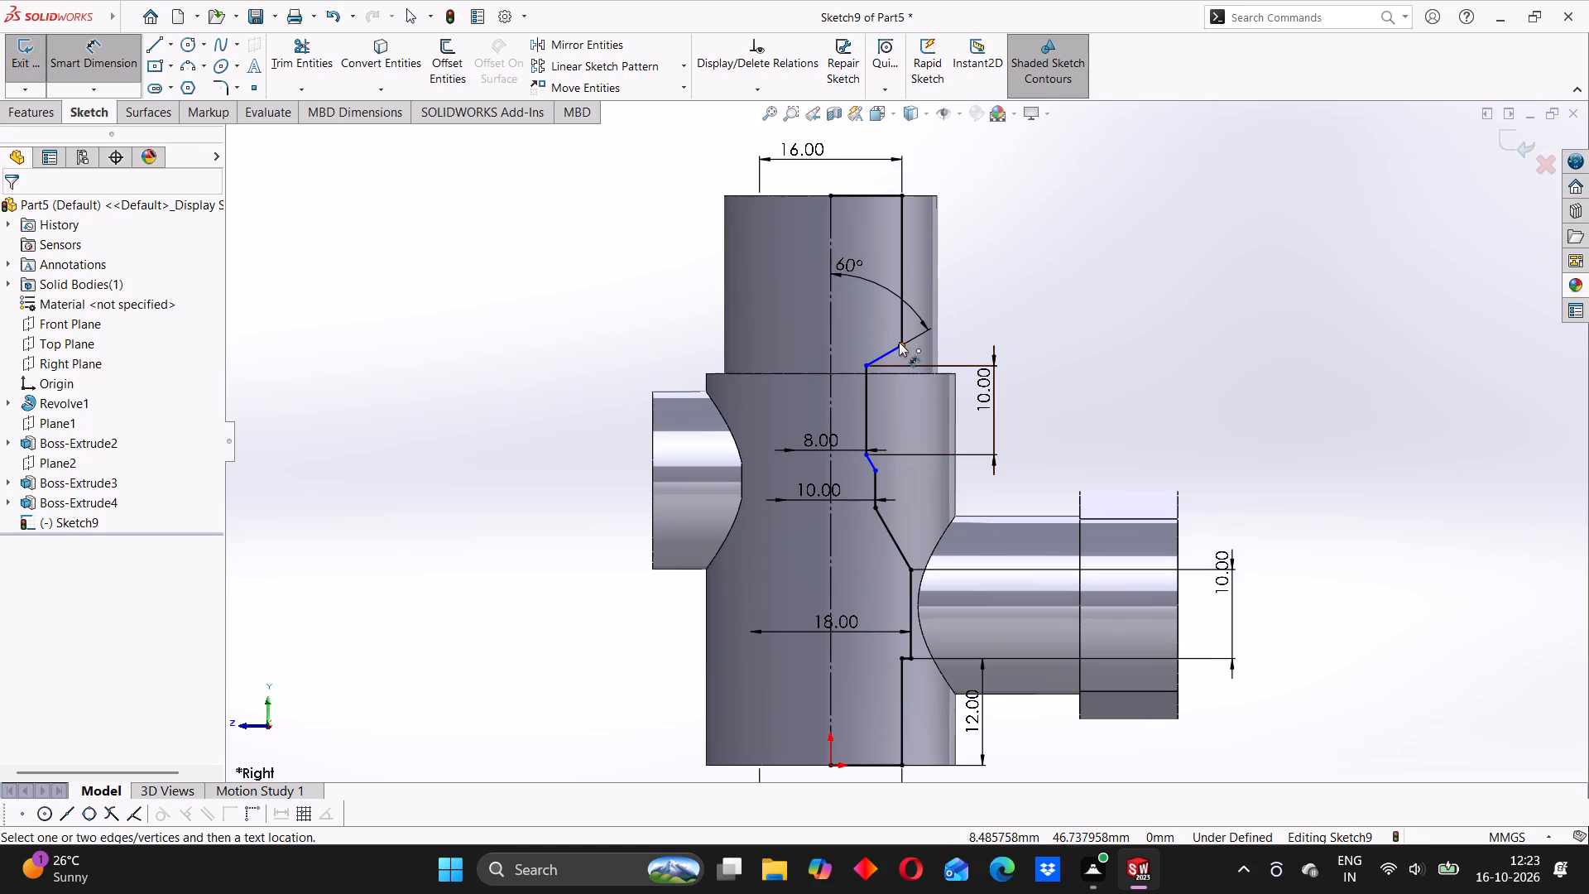
pyautogui.click(903, 348)
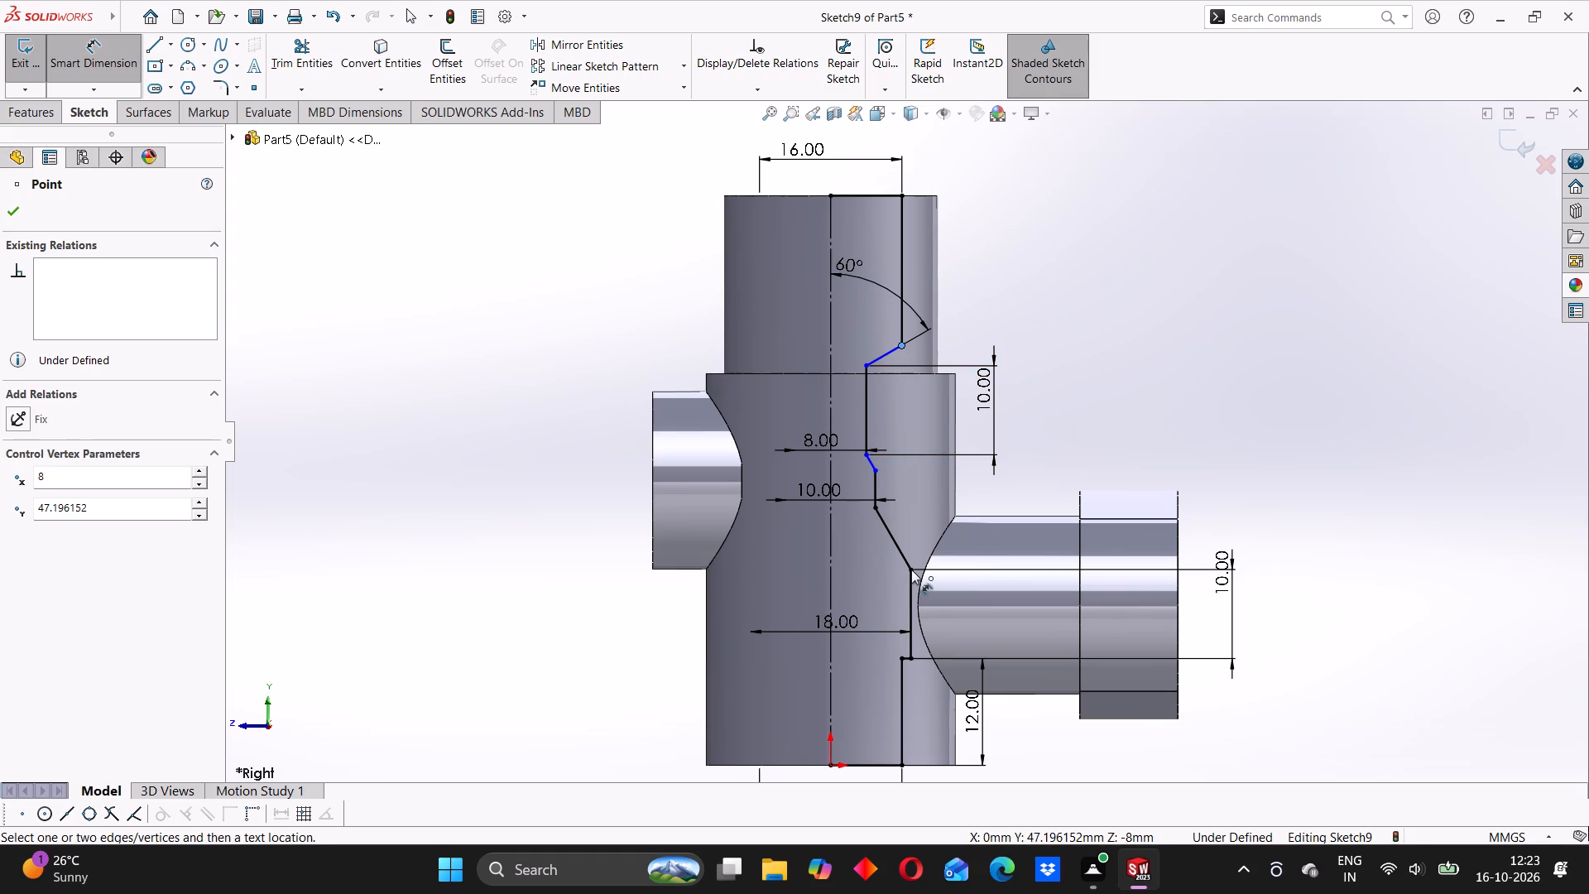
pyautogui.click(915, 570)
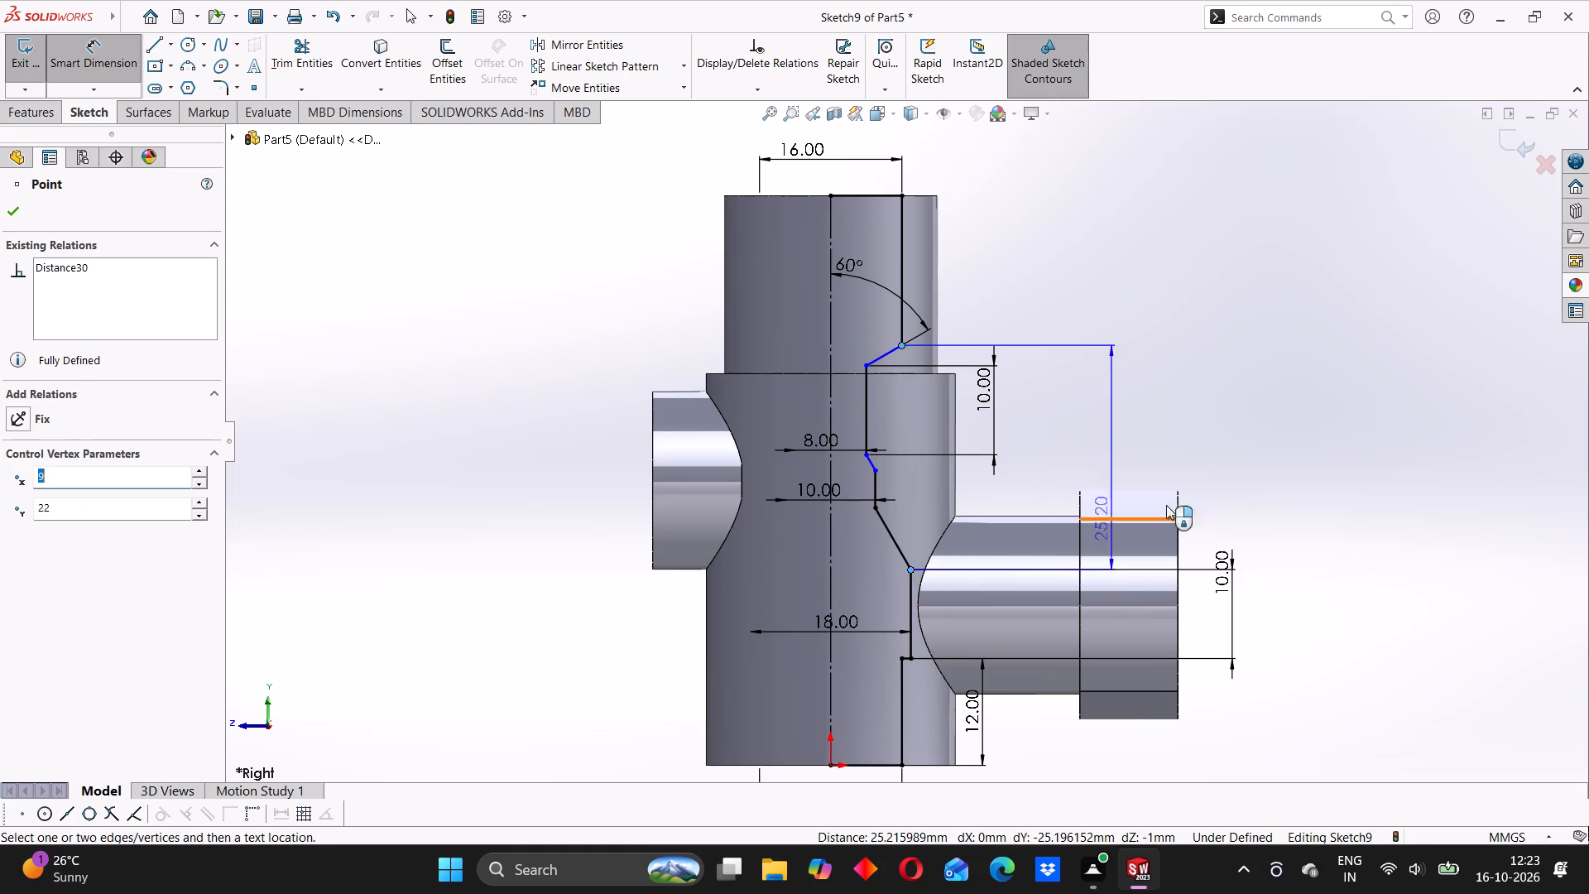
pyautogui.click(1288, 453)
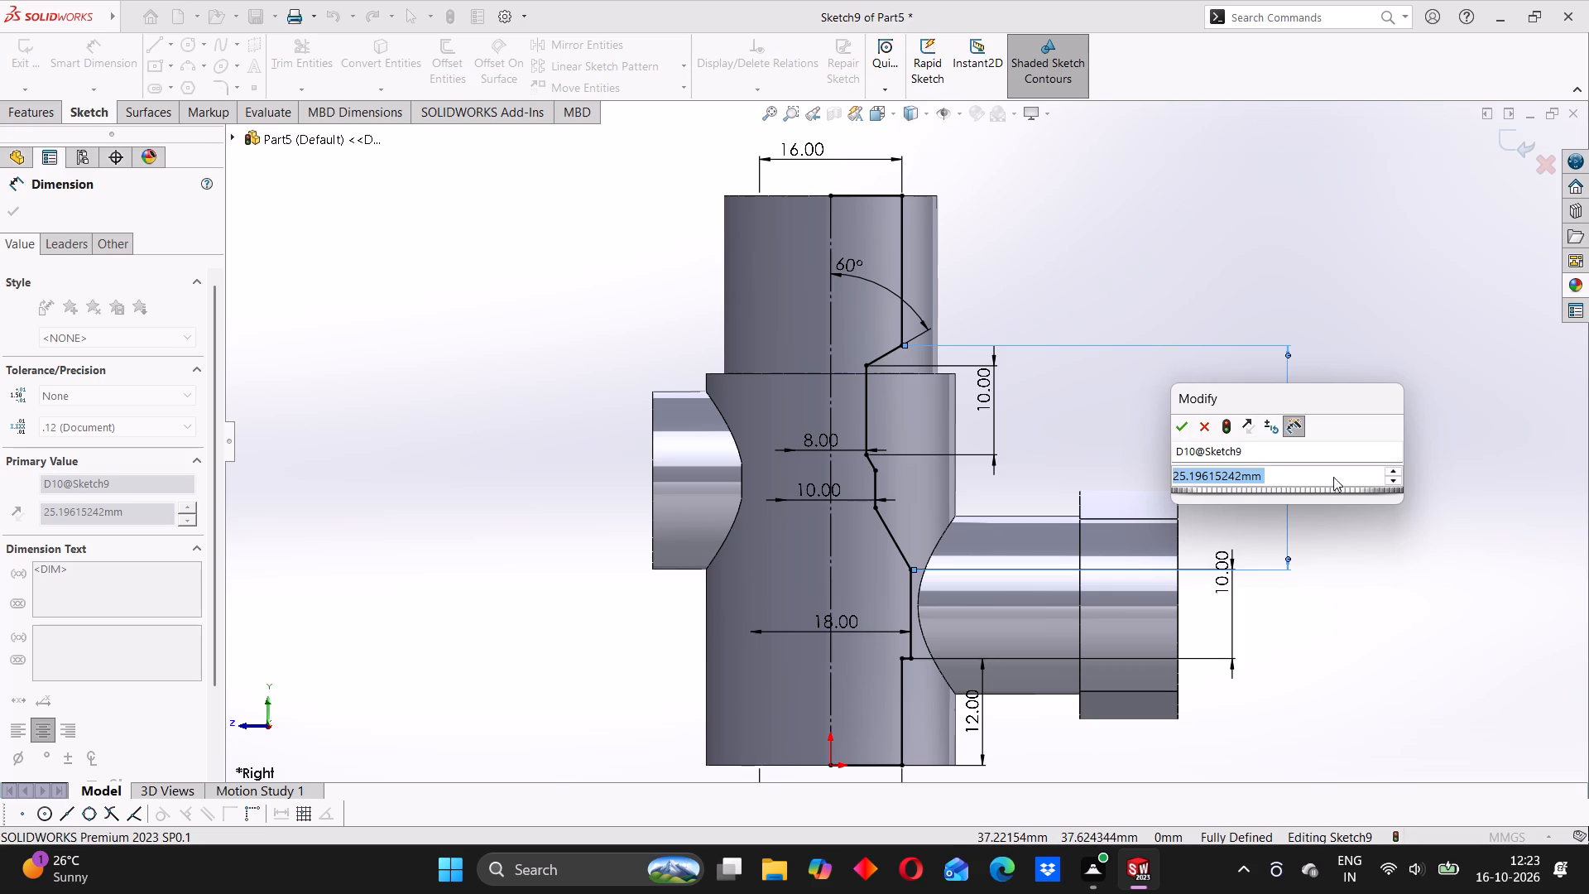
pyautogui.write('49')
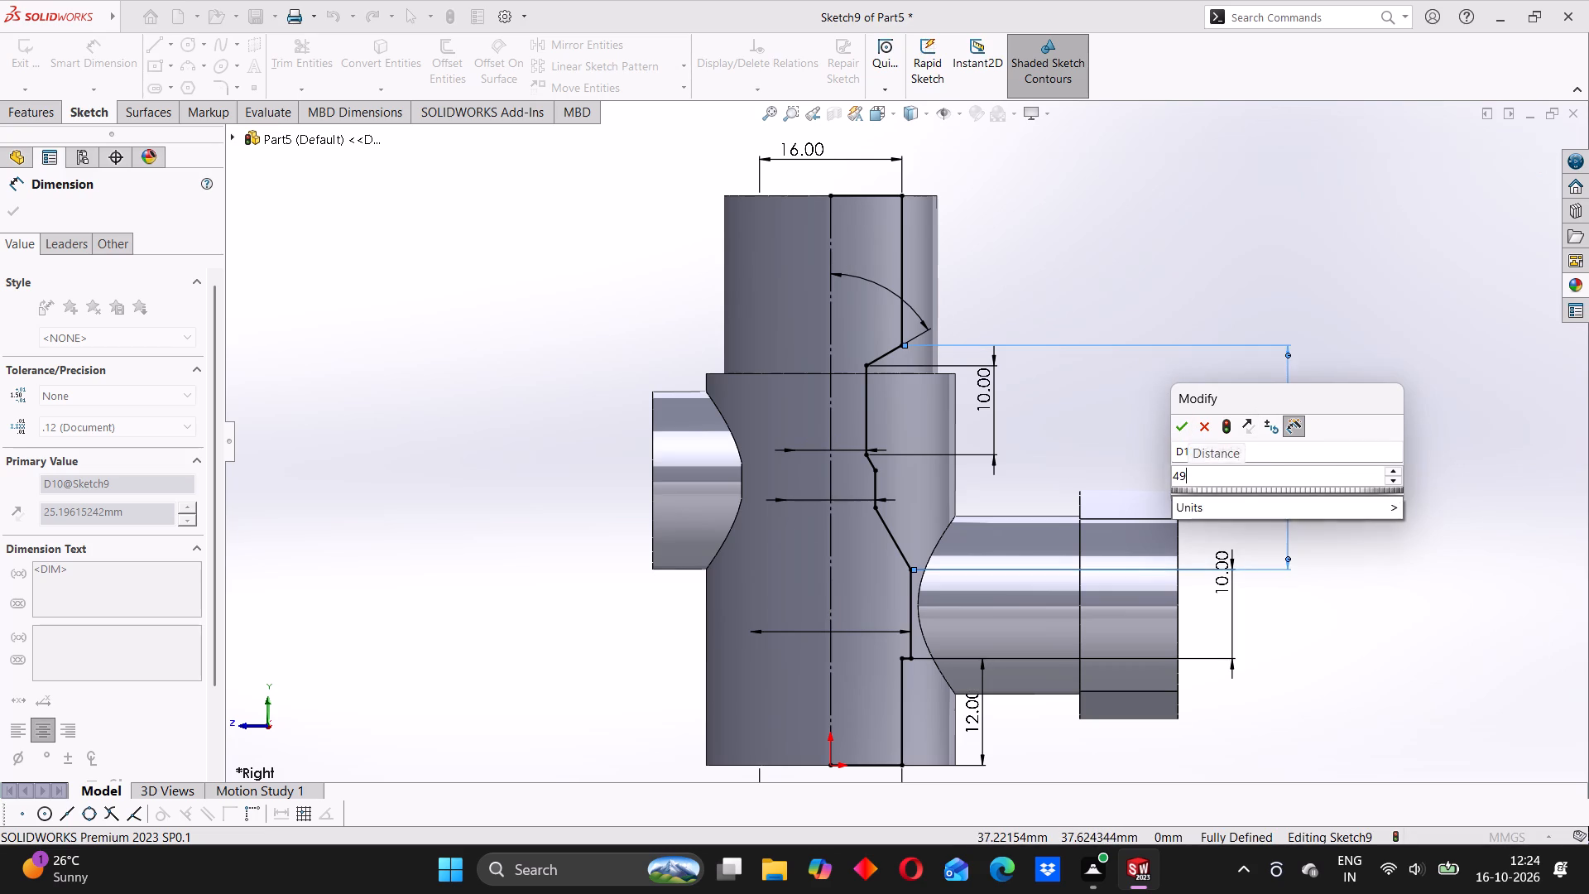
pyautogui.press('-')
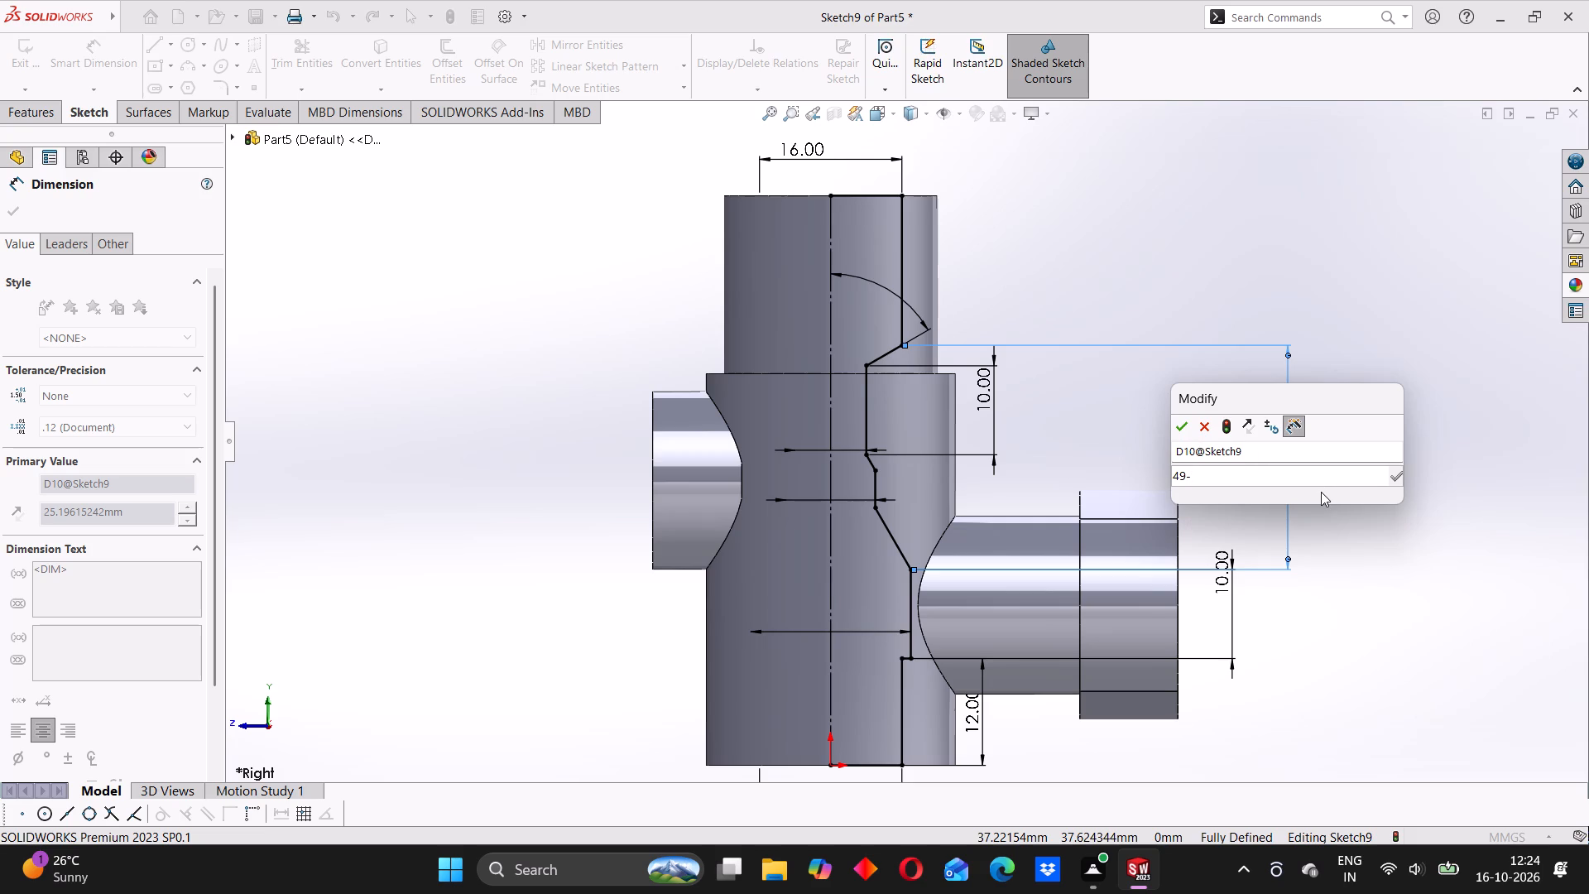
pyautogui.write('22')
pyautogui.press('Return')
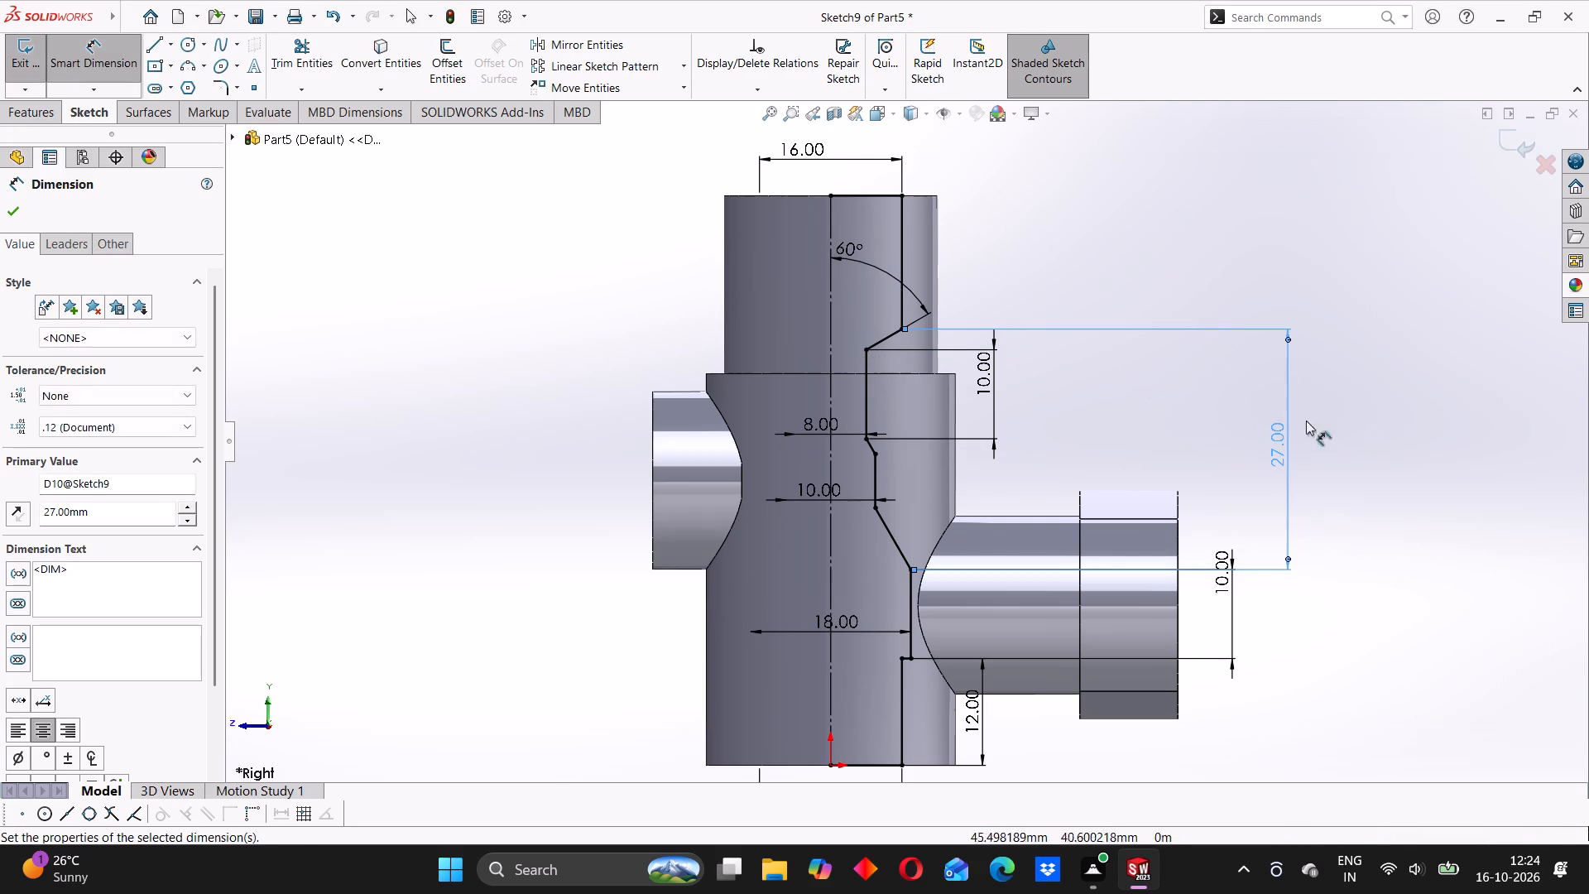
pyautogui.click(1403, 431)
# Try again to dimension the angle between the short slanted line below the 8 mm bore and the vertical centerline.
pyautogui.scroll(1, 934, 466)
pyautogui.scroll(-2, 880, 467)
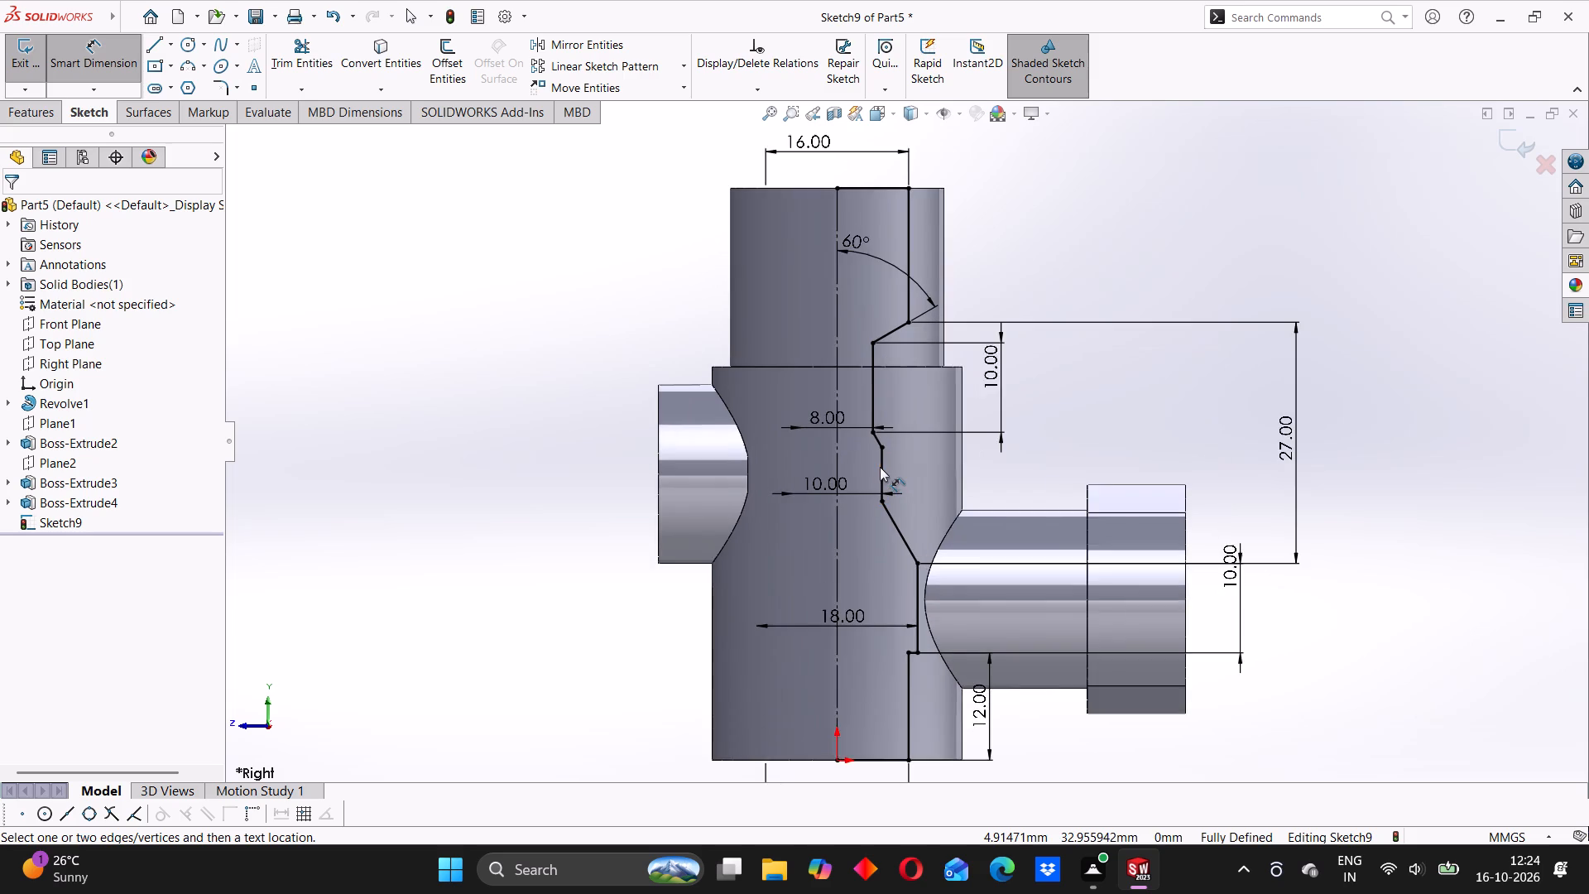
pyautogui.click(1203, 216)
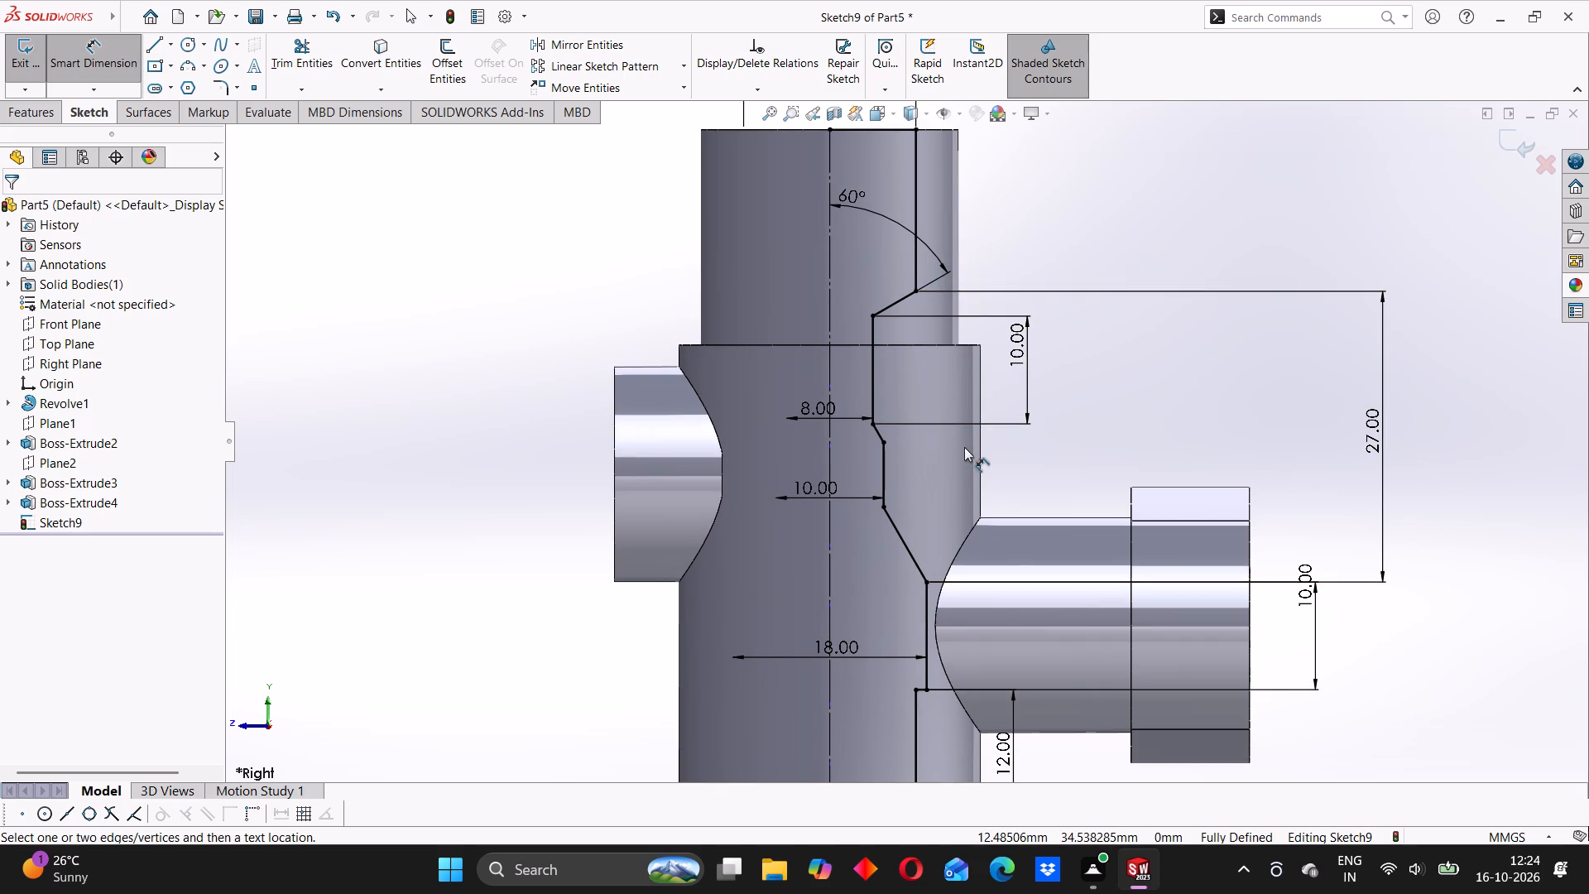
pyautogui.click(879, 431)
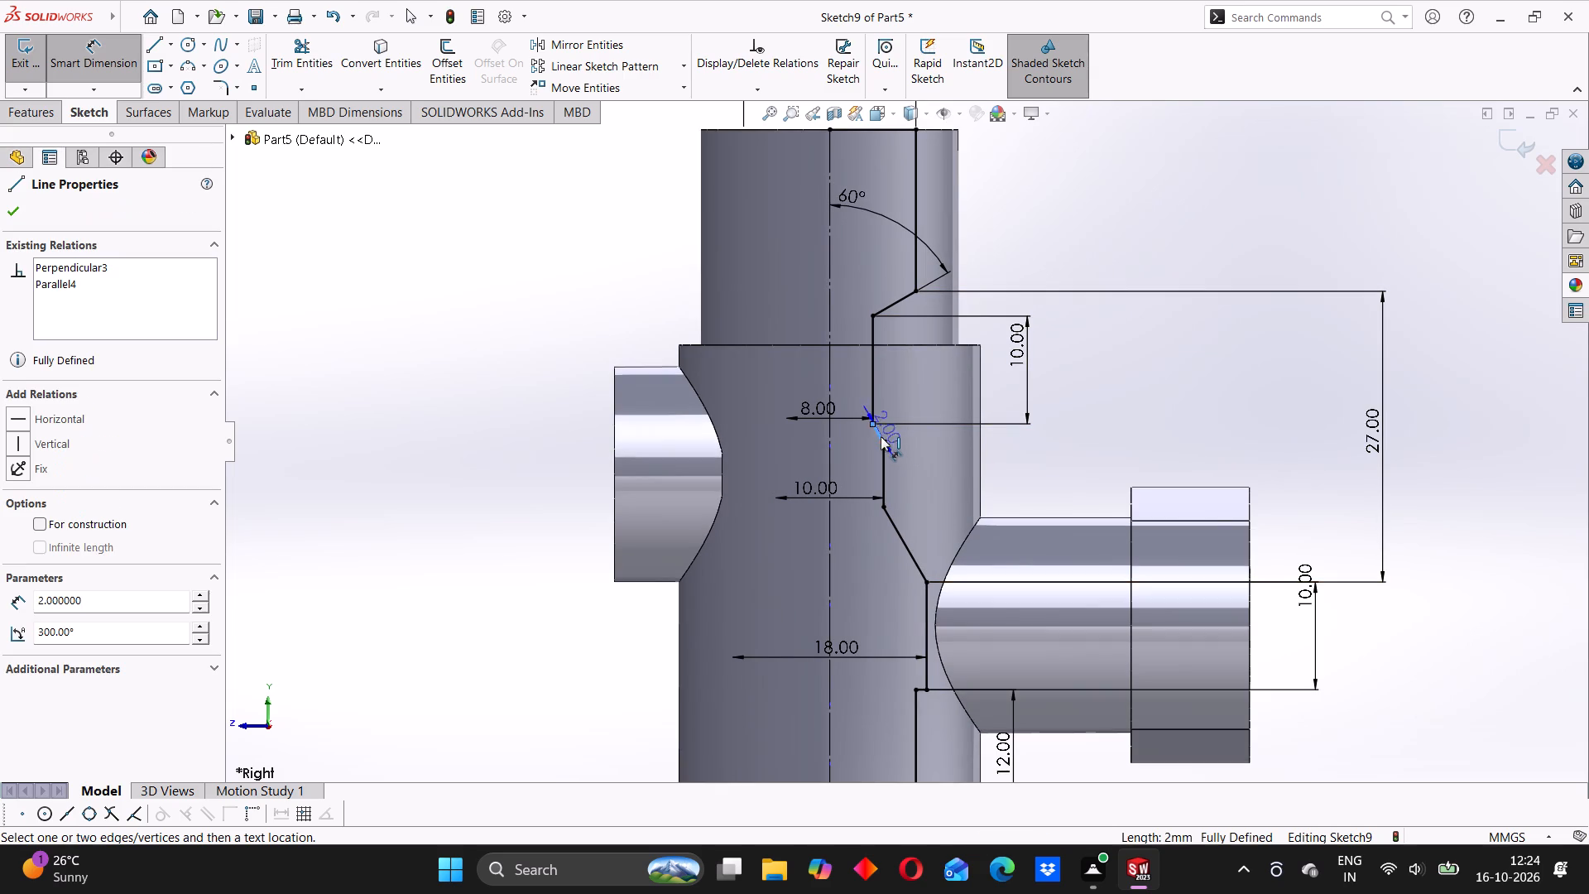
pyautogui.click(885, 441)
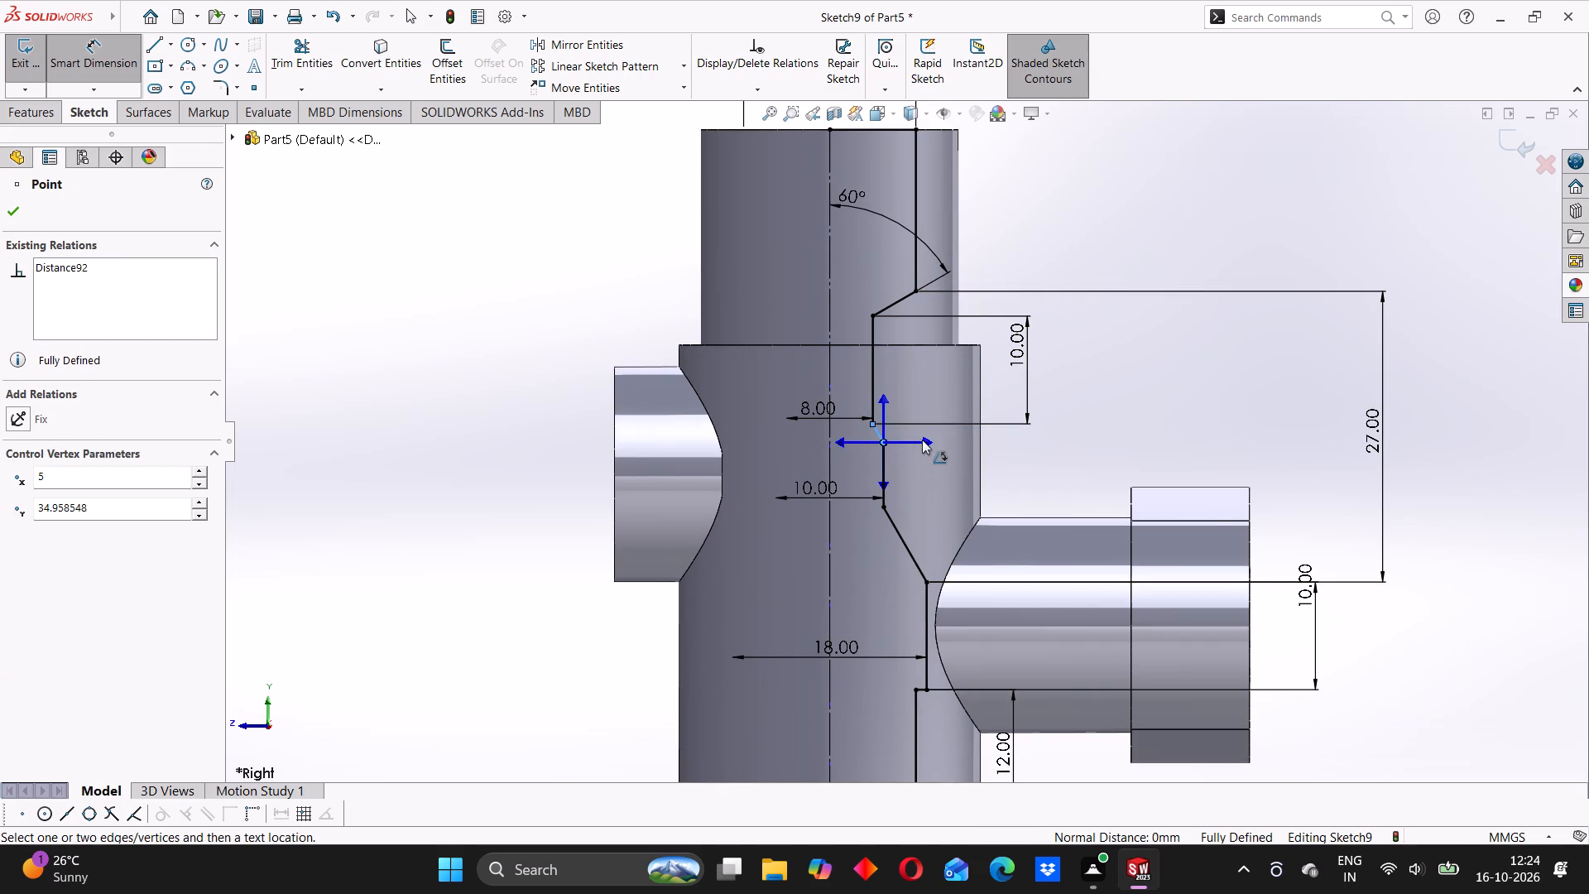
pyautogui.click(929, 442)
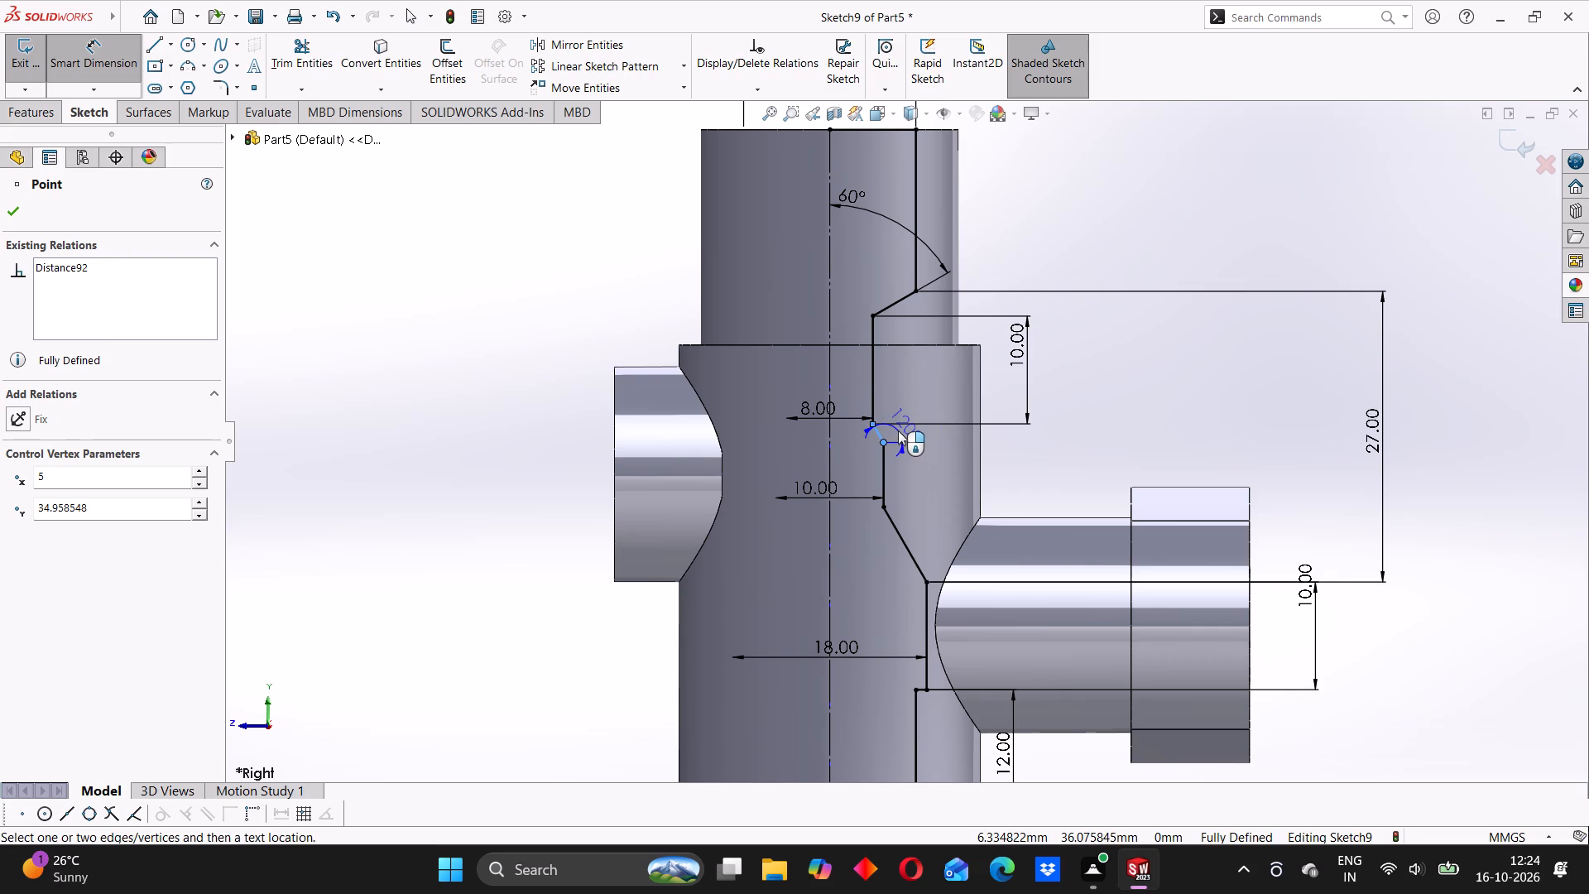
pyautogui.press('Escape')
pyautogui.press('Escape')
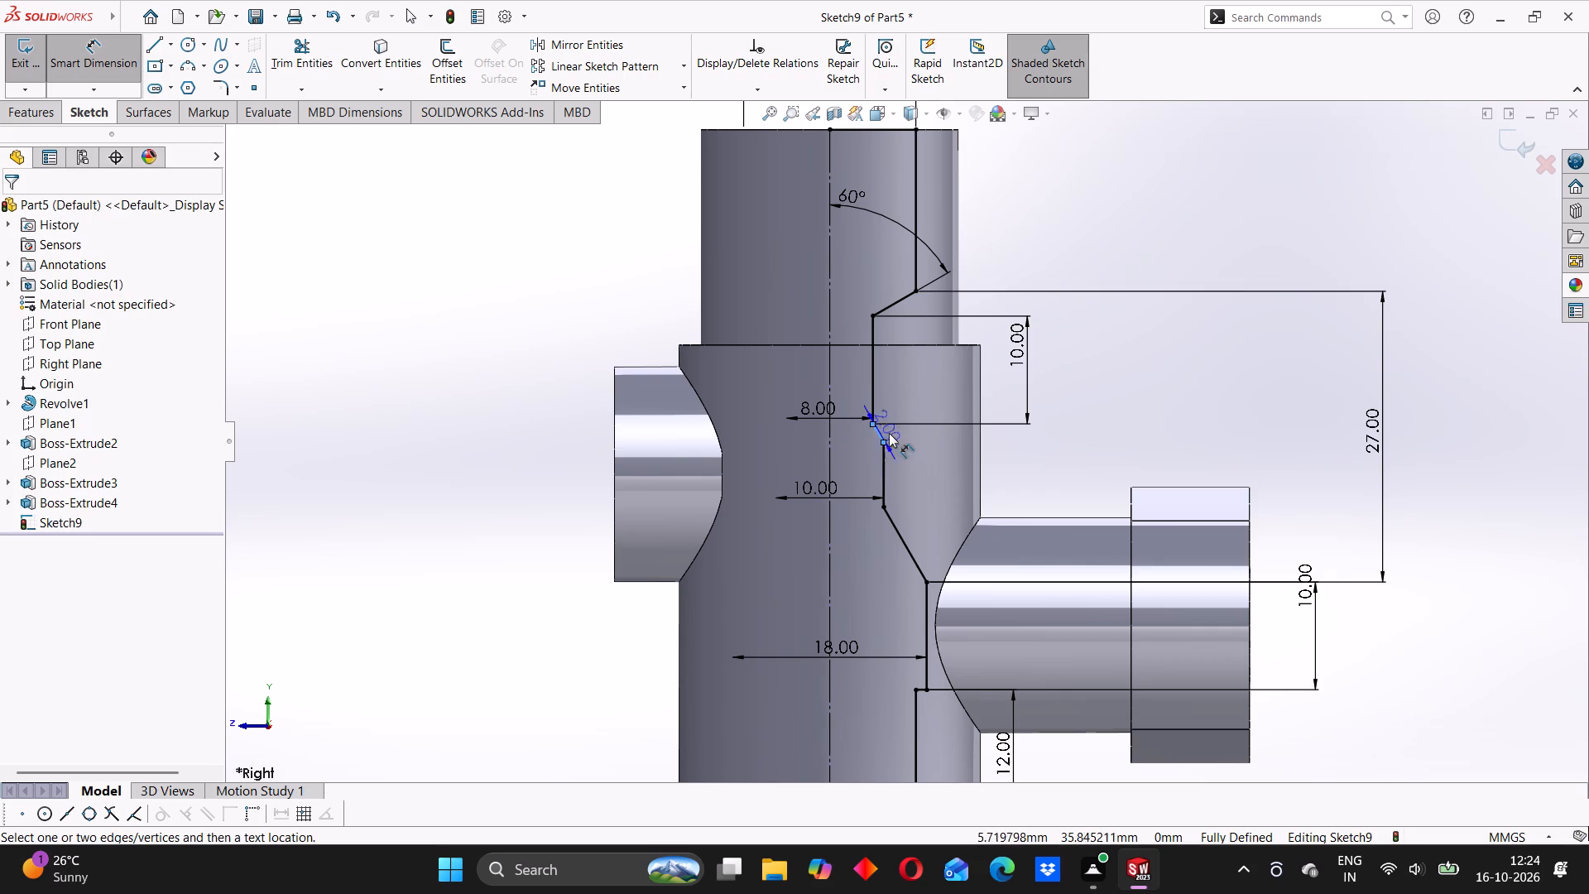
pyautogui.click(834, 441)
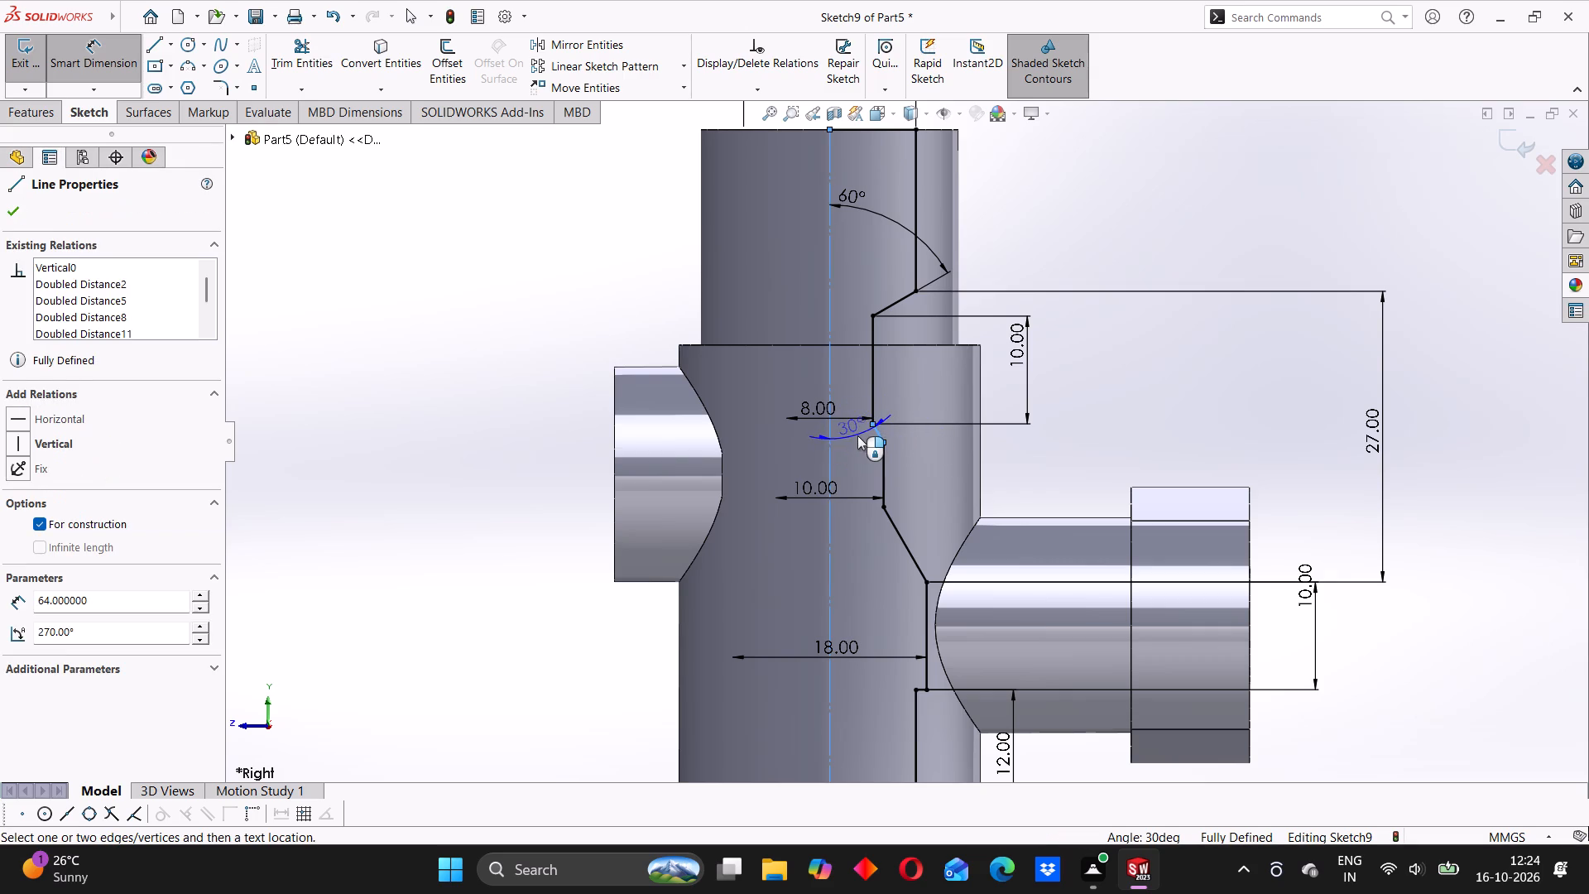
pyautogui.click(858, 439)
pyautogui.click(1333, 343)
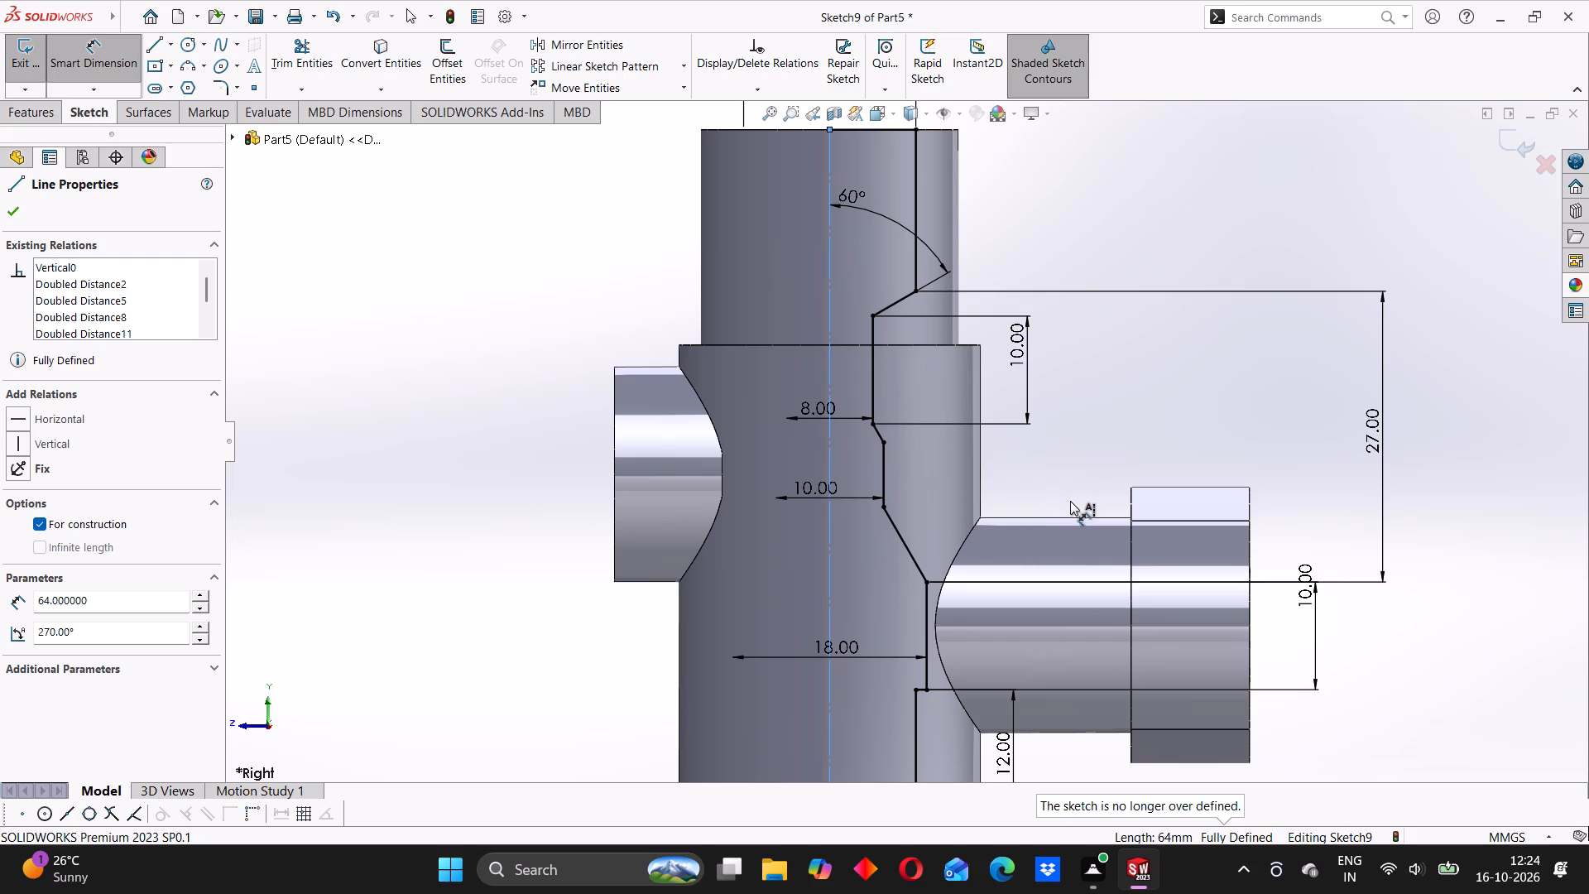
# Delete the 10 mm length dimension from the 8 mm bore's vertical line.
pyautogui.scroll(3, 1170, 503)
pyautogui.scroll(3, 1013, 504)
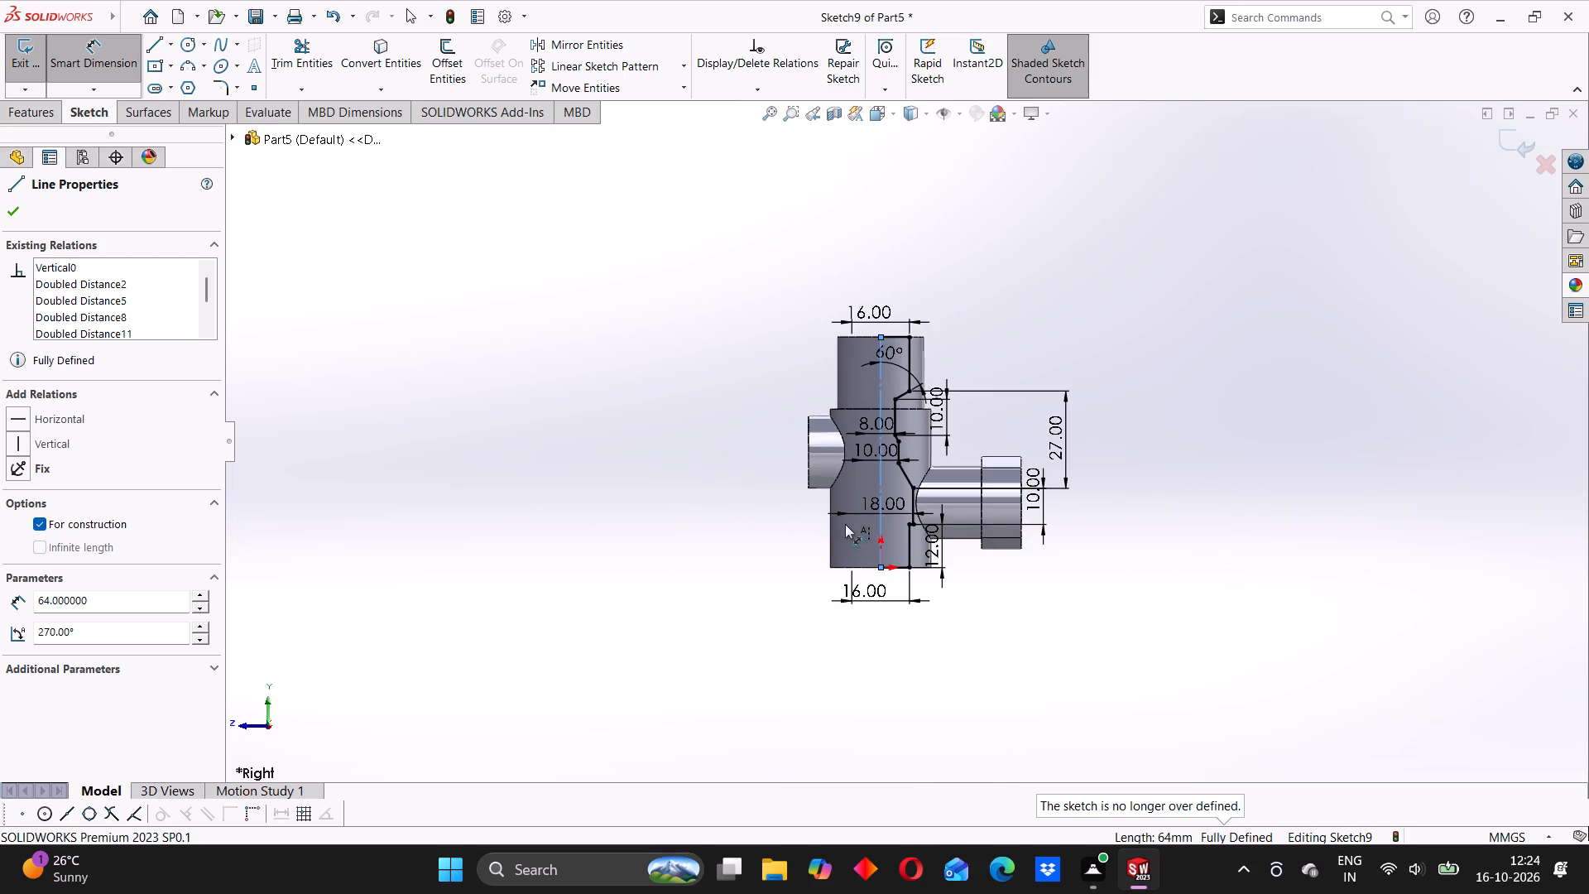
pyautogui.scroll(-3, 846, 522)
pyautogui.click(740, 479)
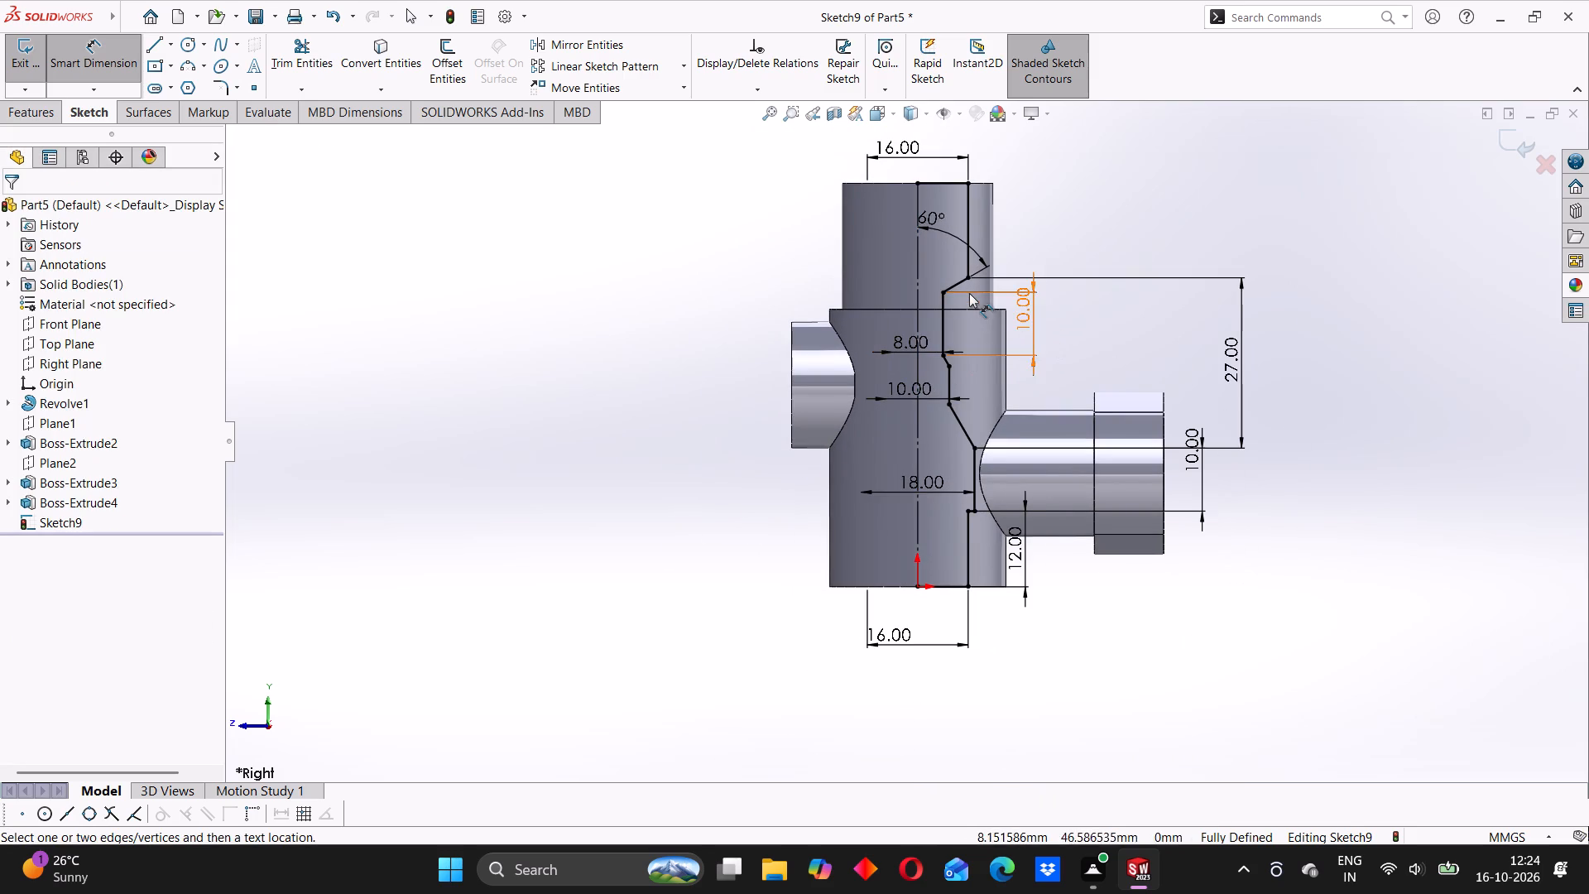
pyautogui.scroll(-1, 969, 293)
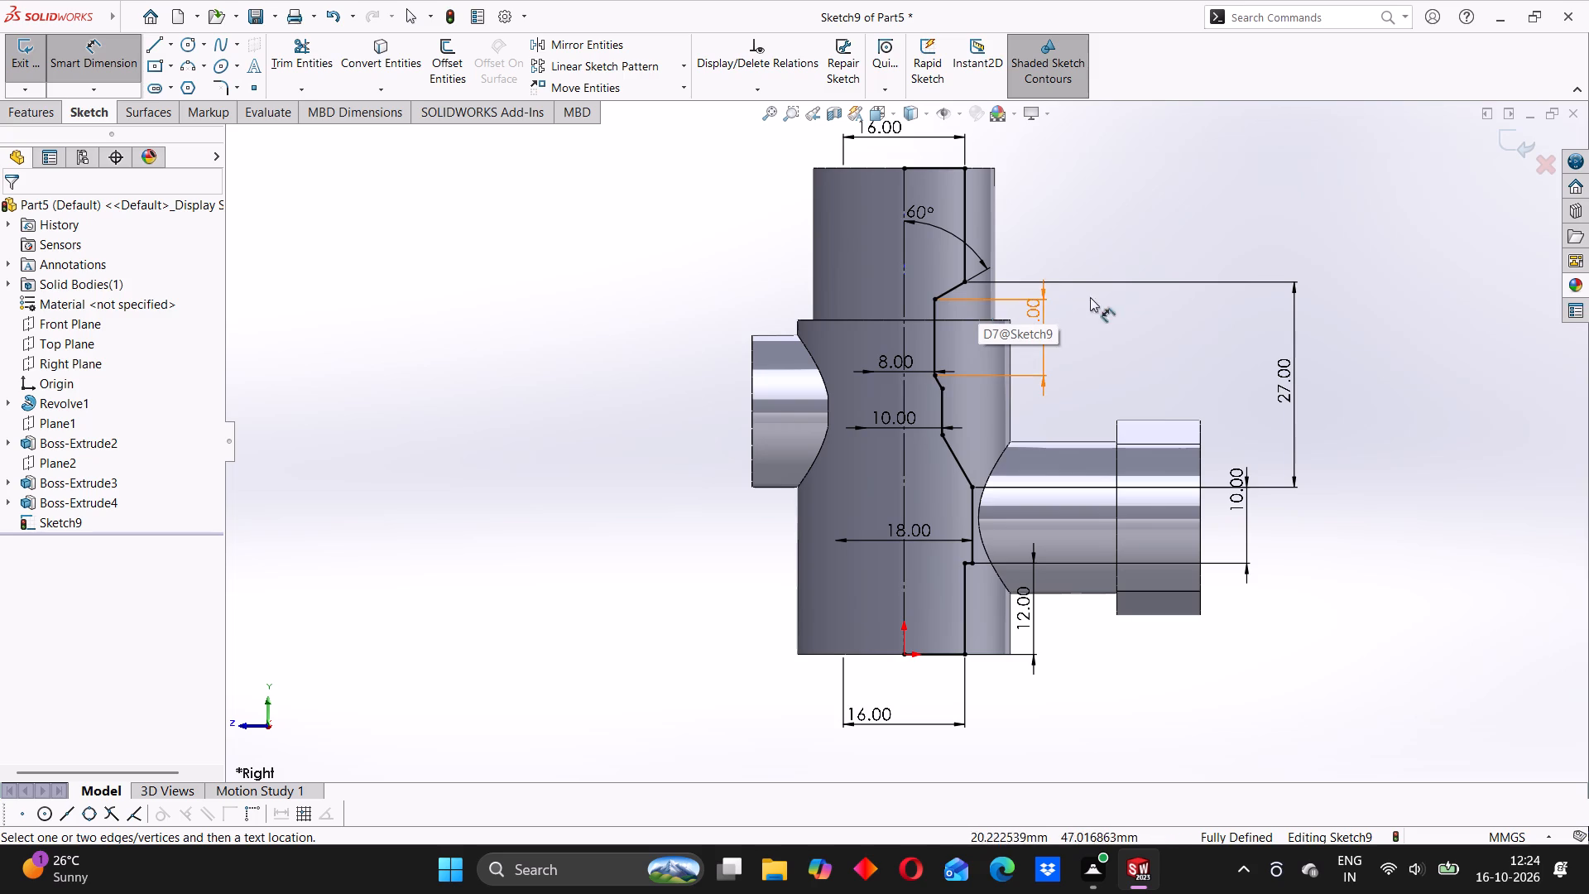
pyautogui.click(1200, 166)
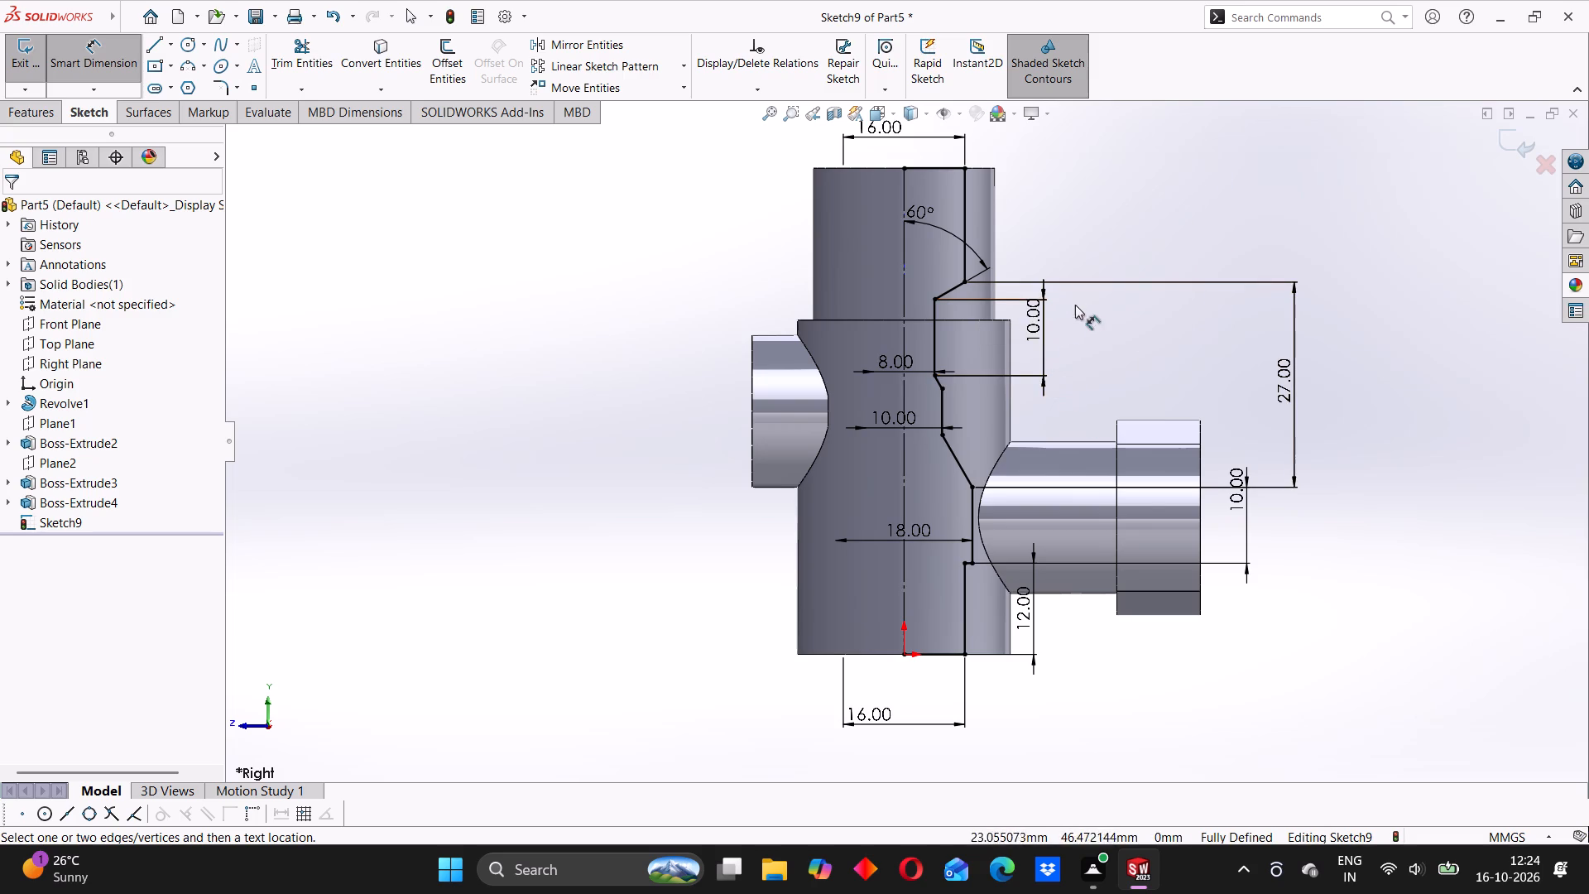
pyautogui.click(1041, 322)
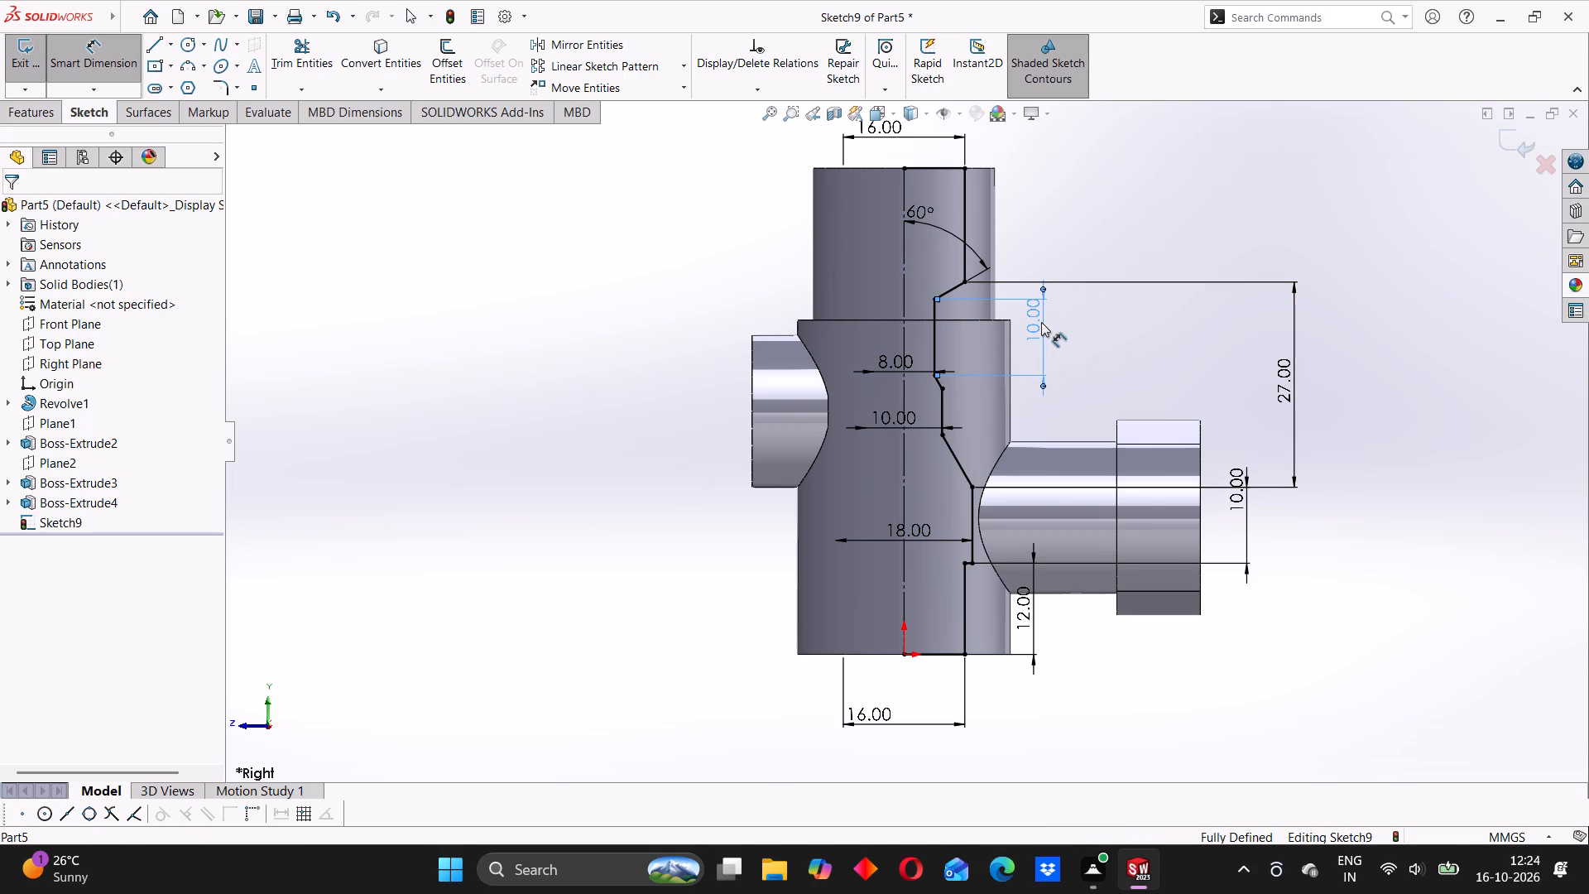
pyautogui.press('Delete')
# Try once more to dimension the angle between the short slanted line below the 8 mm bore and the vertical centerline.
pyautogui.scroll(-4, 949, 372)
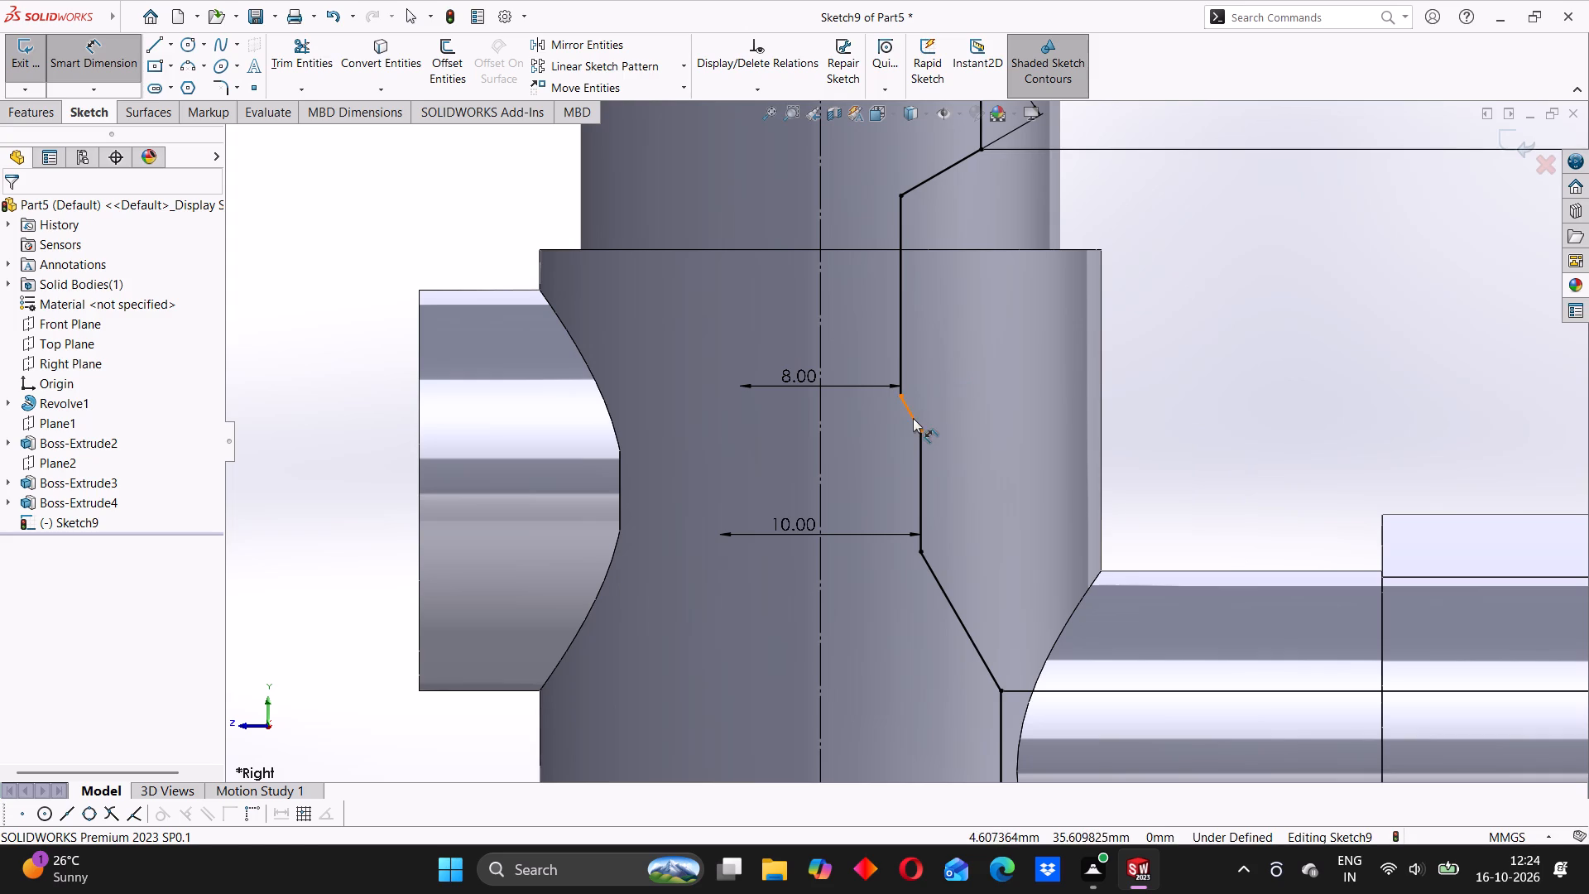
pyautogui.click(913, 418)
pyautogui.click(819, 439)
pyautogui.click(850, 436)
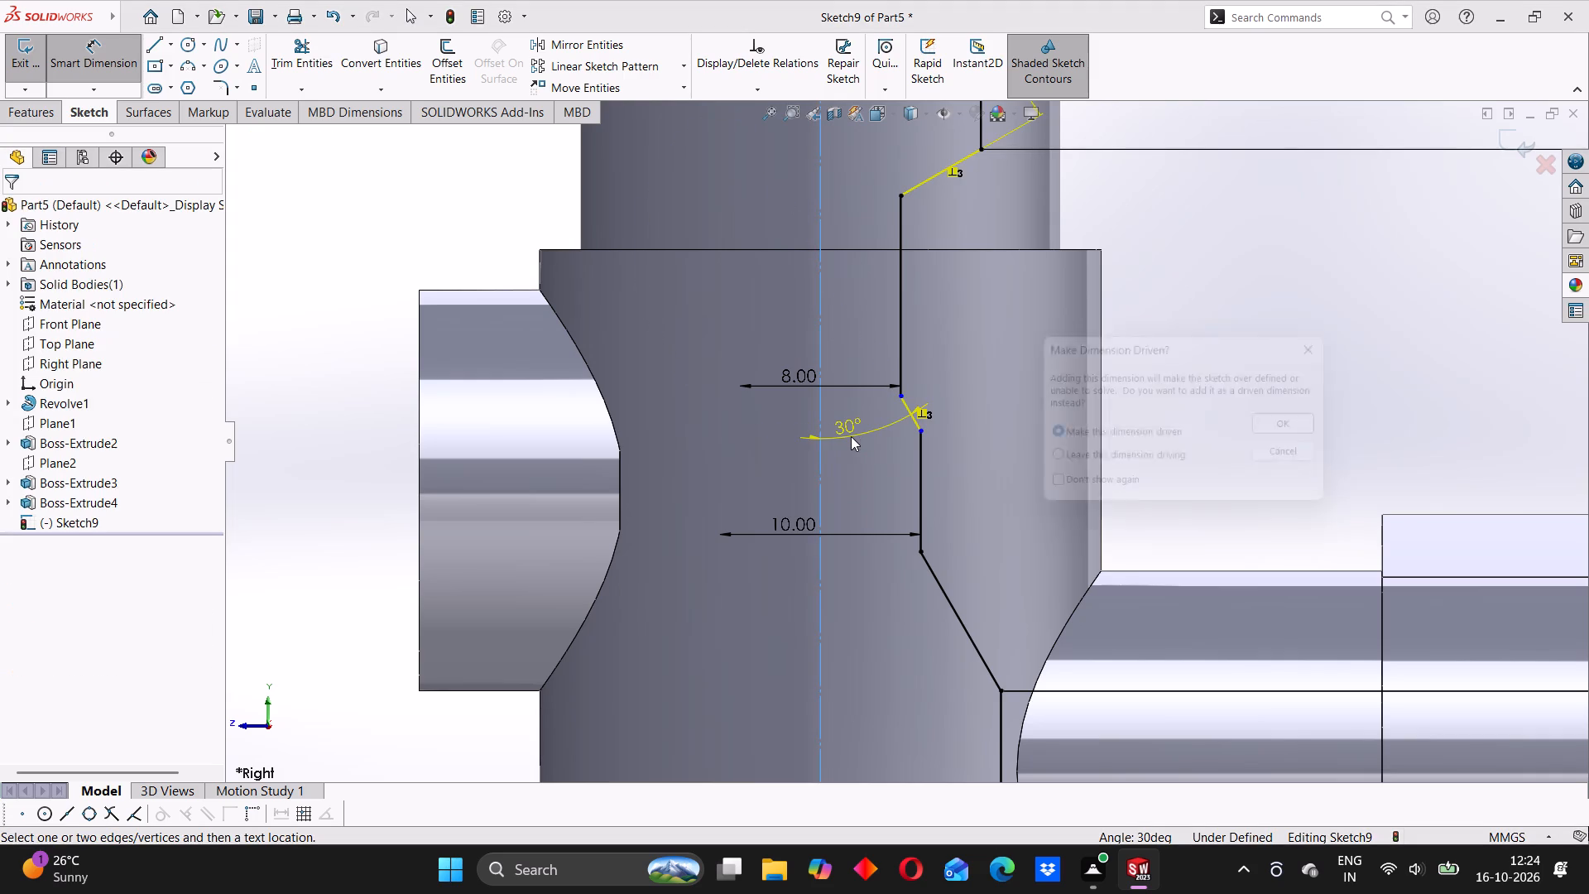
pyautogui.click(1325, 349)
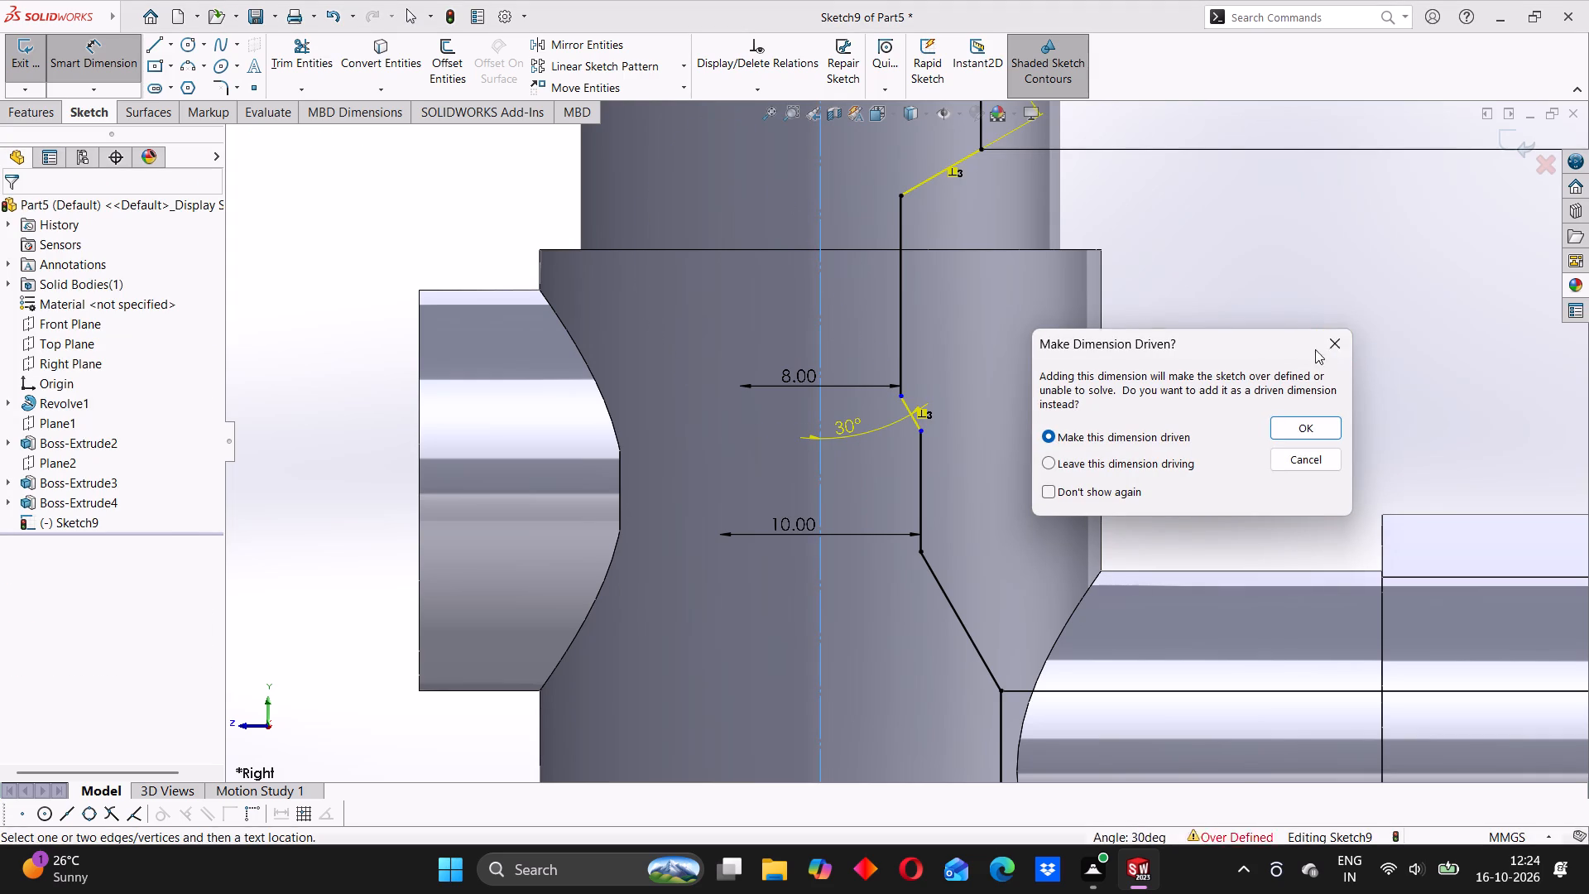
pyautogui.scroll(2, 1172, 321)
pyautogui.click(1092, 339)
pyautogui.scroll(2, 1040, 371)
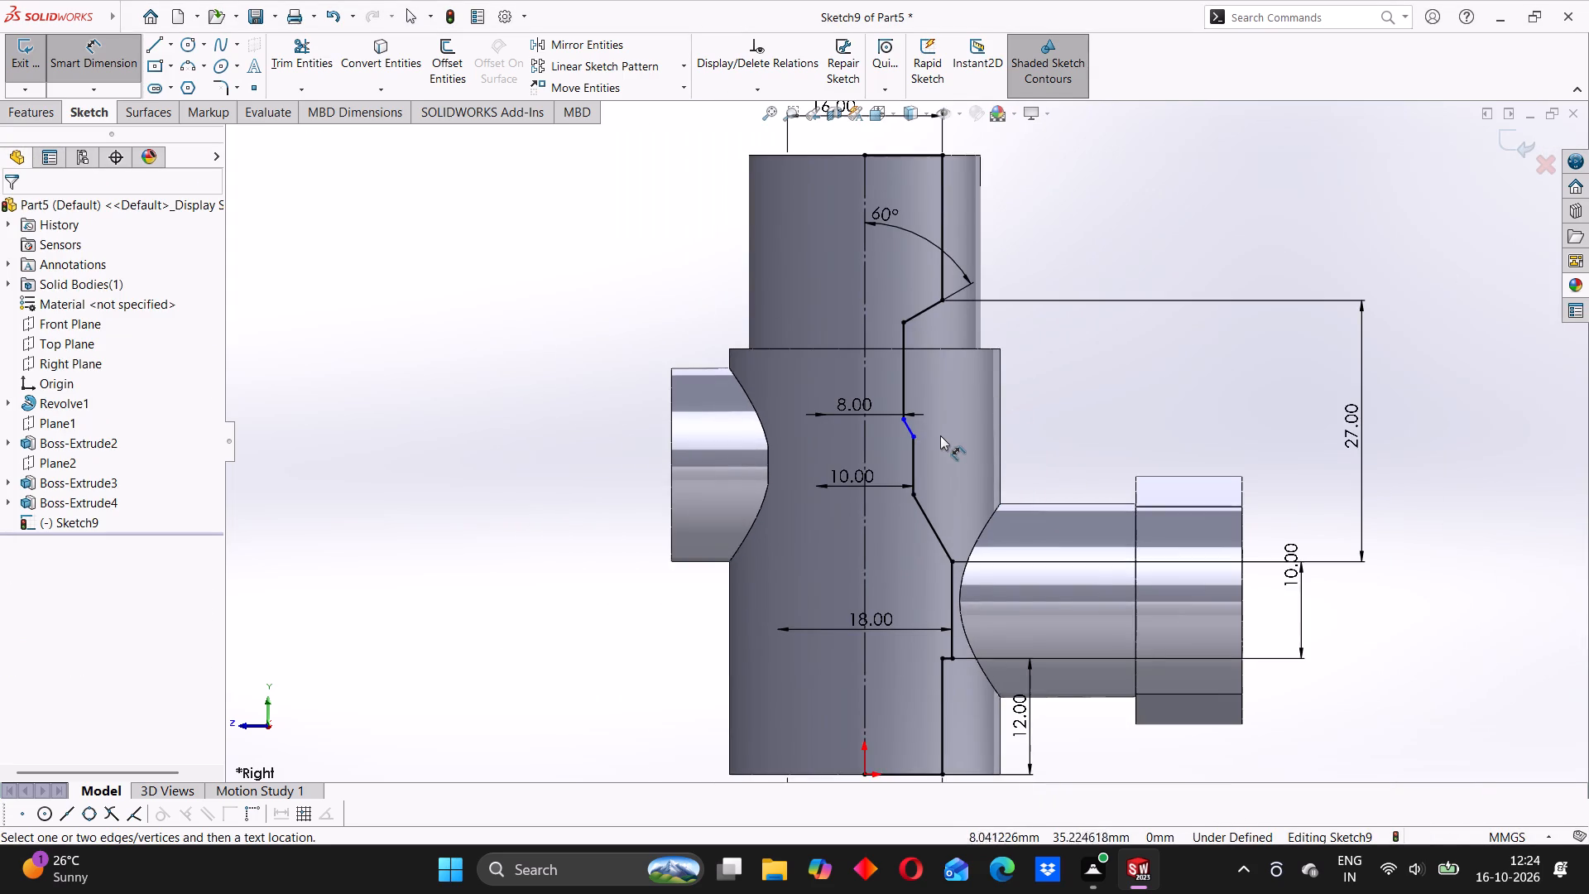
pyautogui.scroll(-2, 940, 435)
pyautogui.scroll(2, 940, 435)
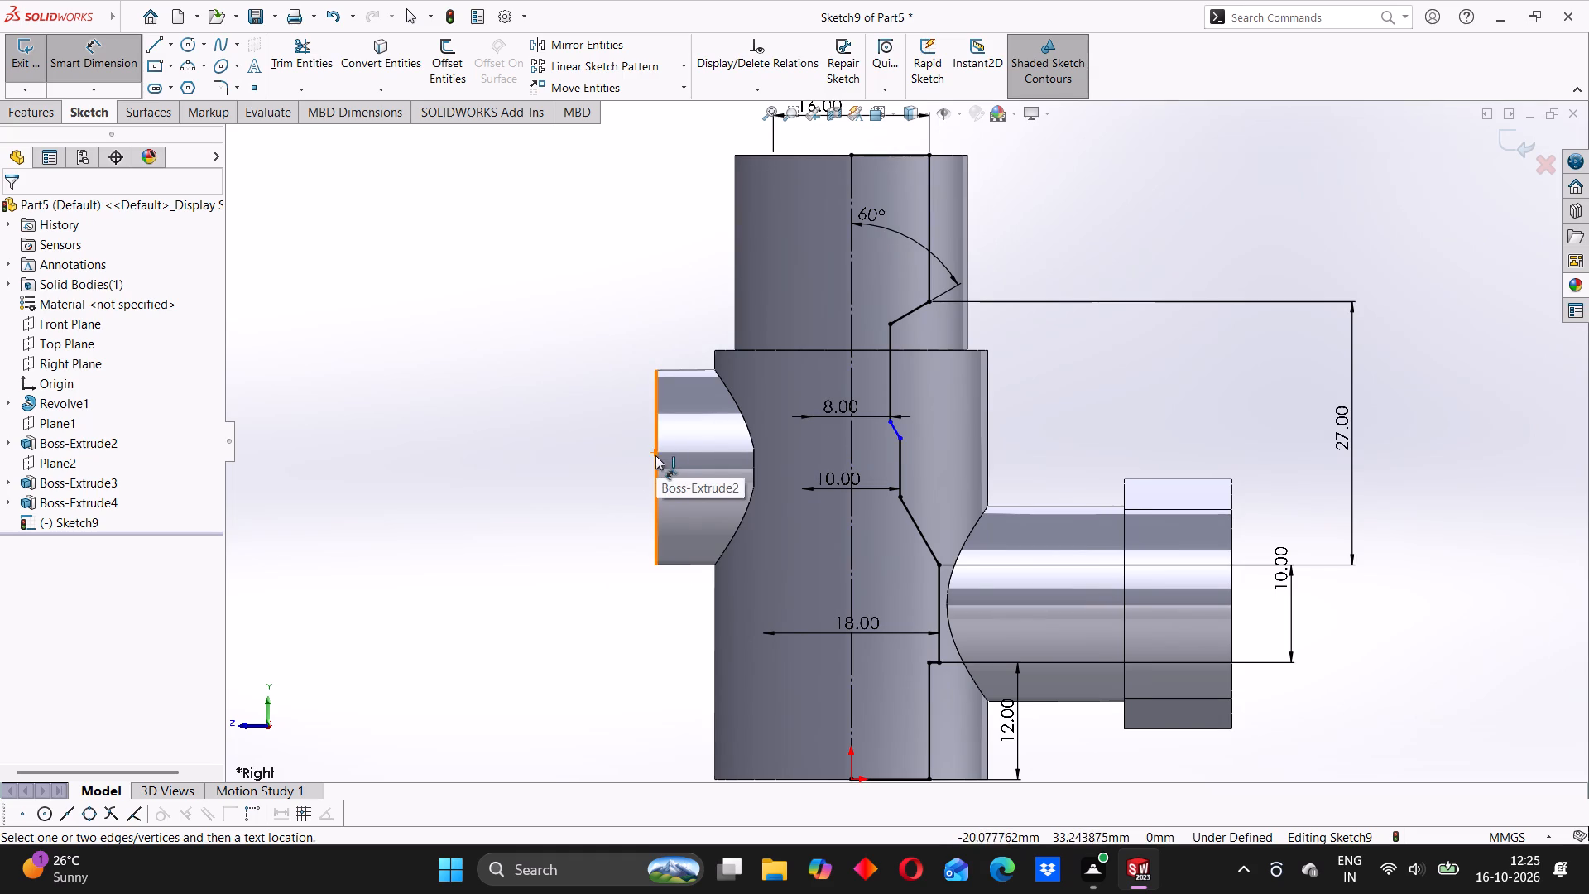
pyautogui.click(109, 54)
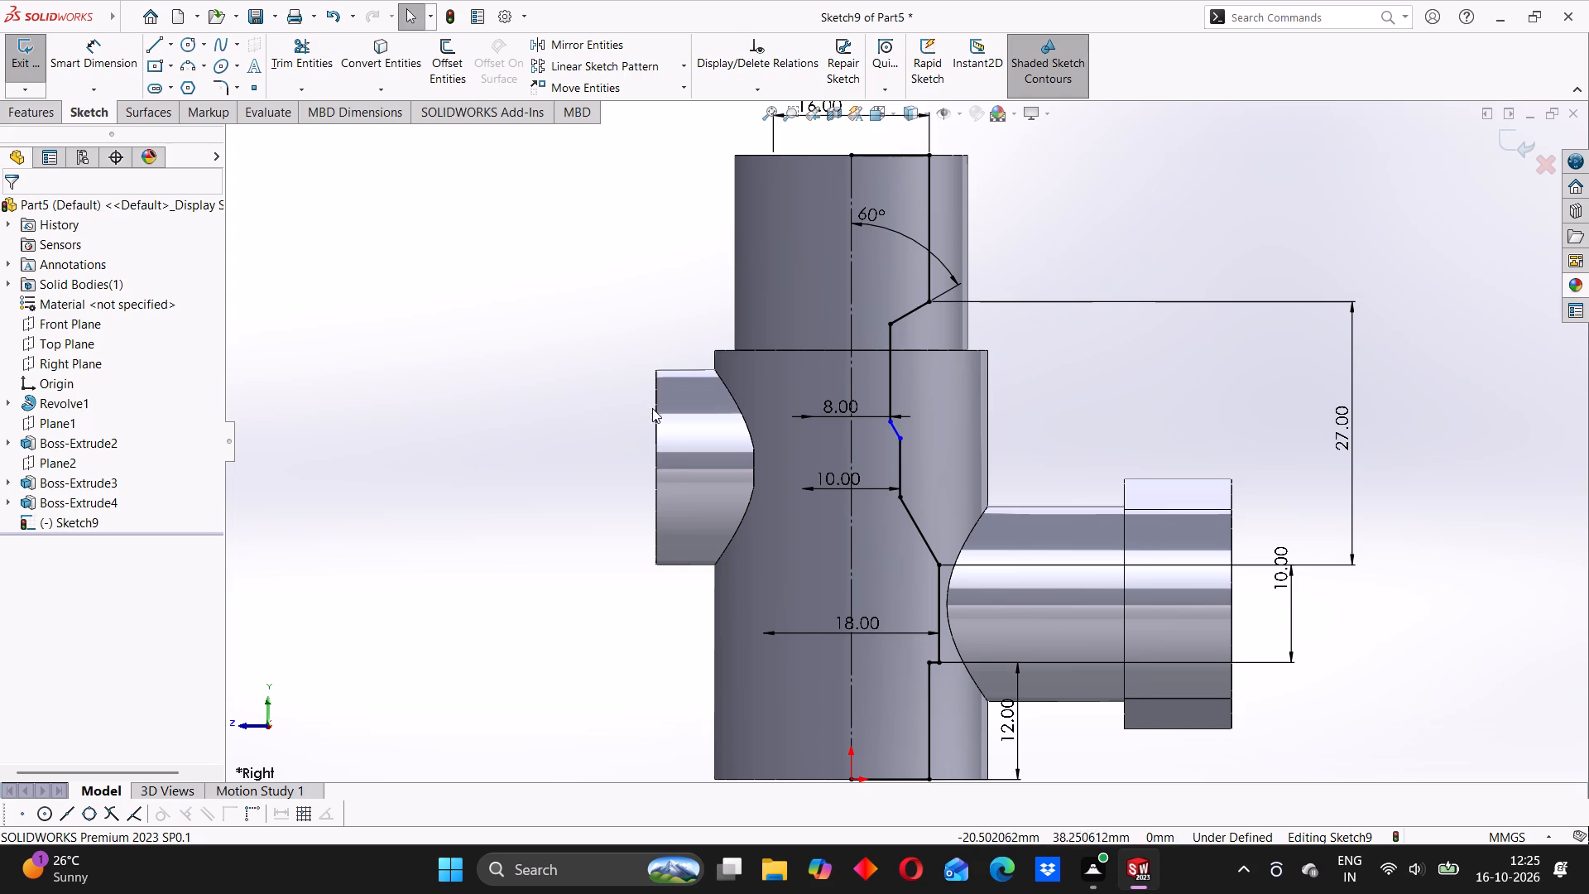
# Sketch a horizontal centerline about 3.7 mm long outward from the midpoint of the shorter side boss's end edge.
pyautogui.click(655, 470)
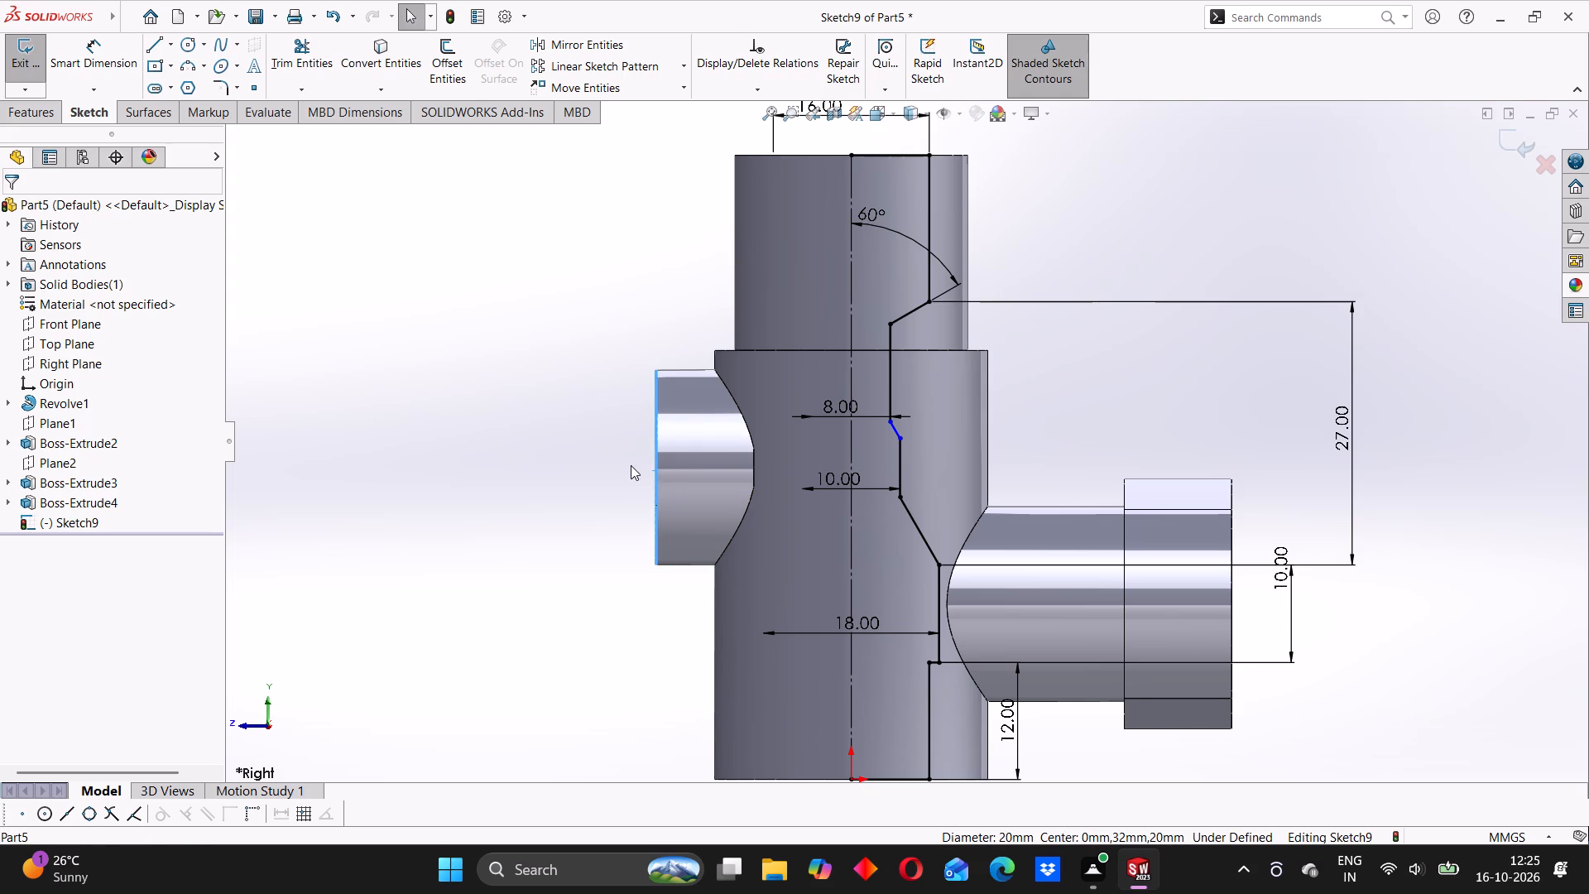
pyautogui.click(607, 463)
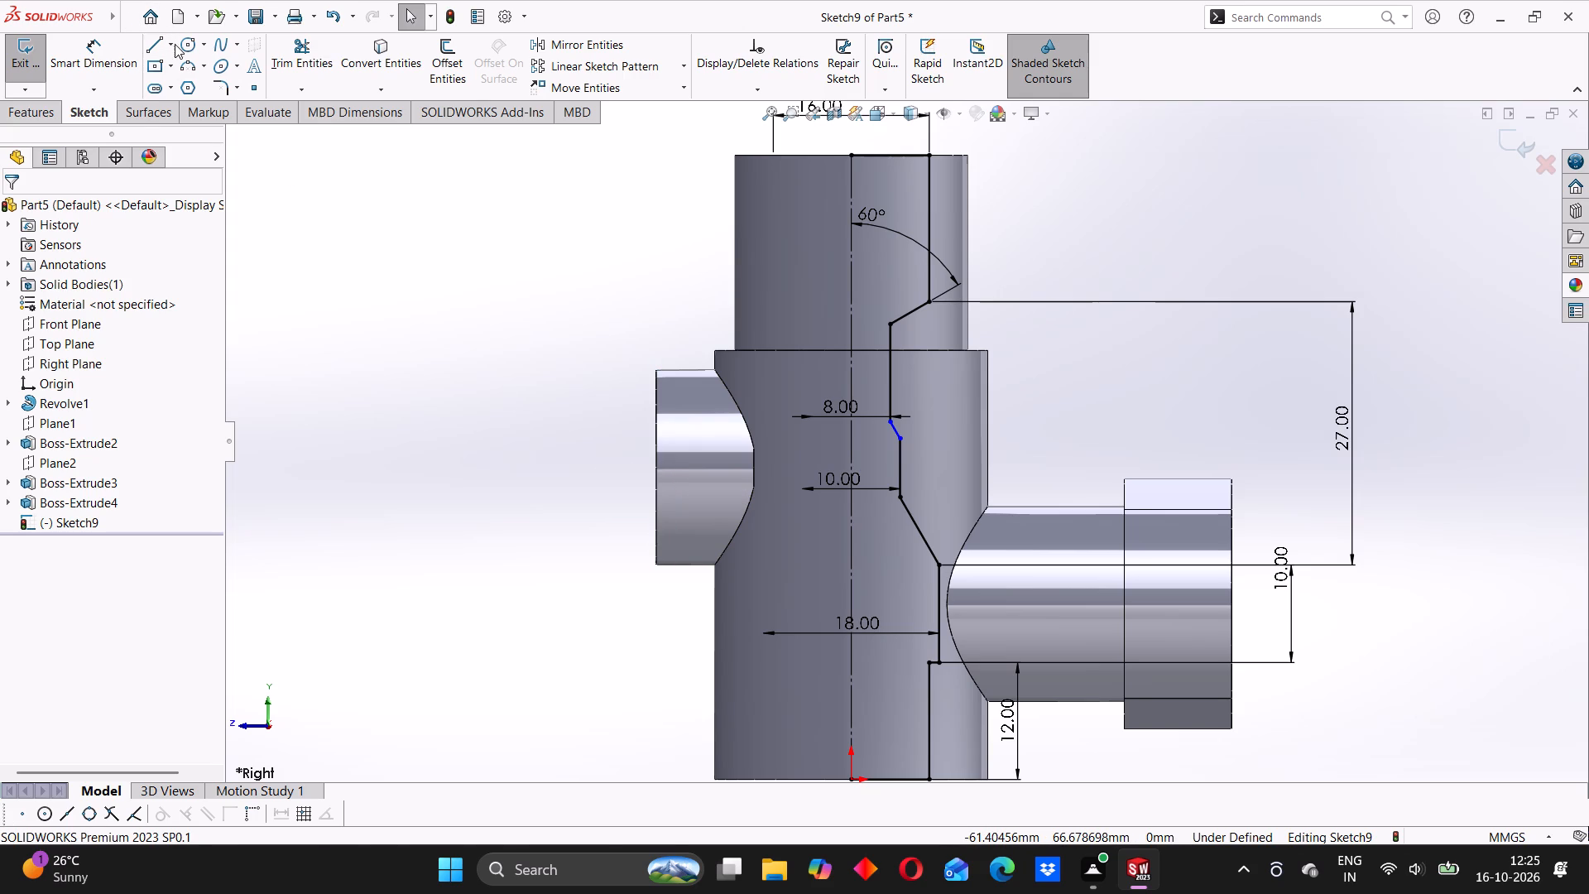
pyautogui.click(175, 44)
pyautogui.click(190, 88)
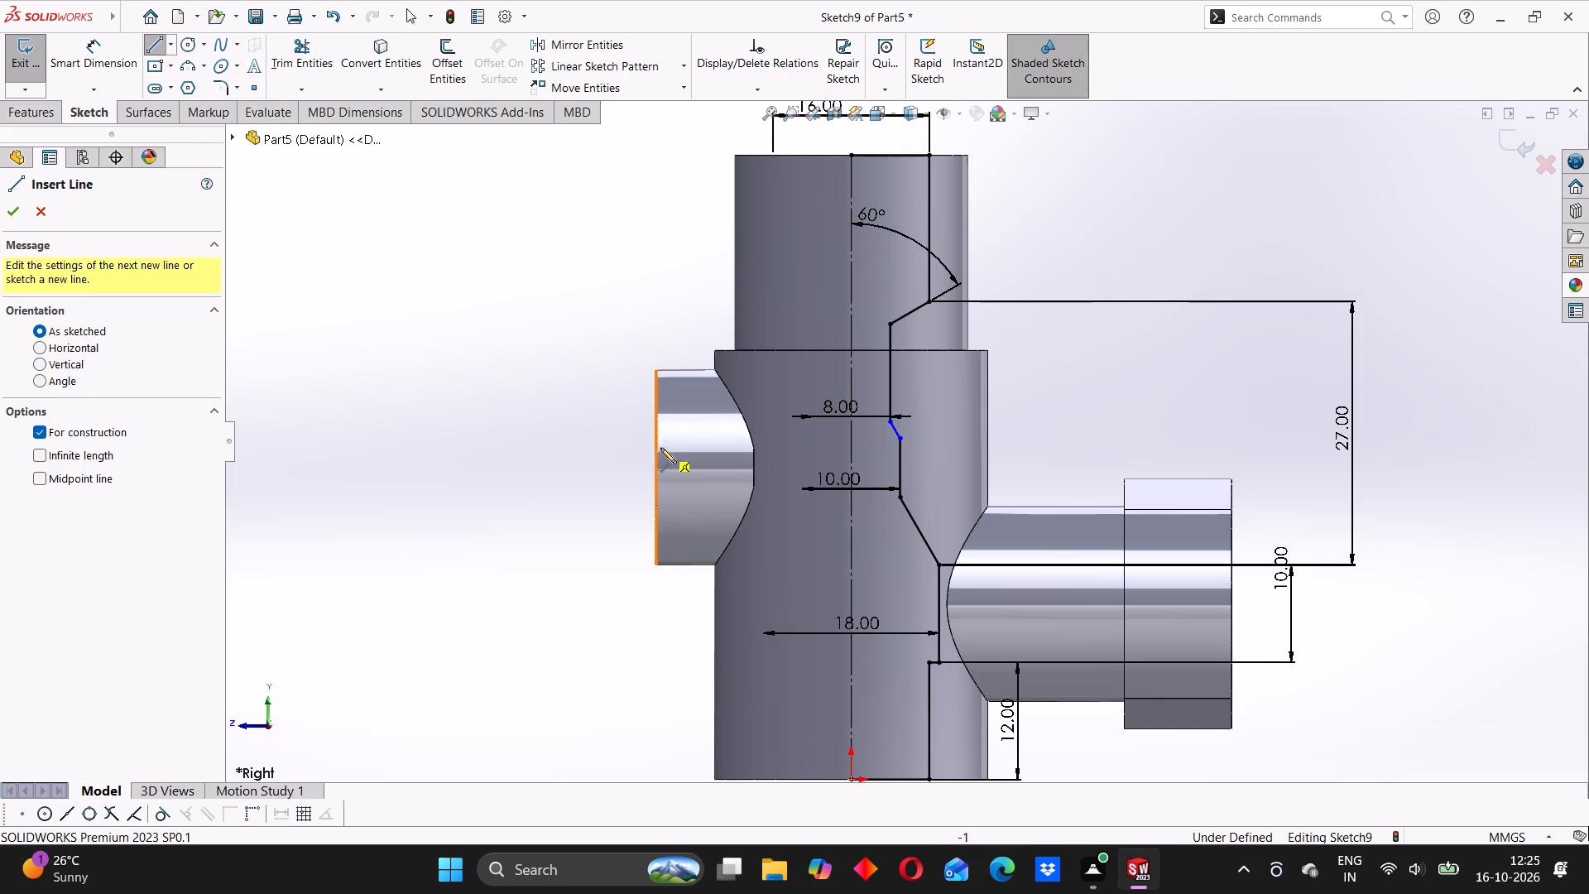
pyautogui.click(655, 467)
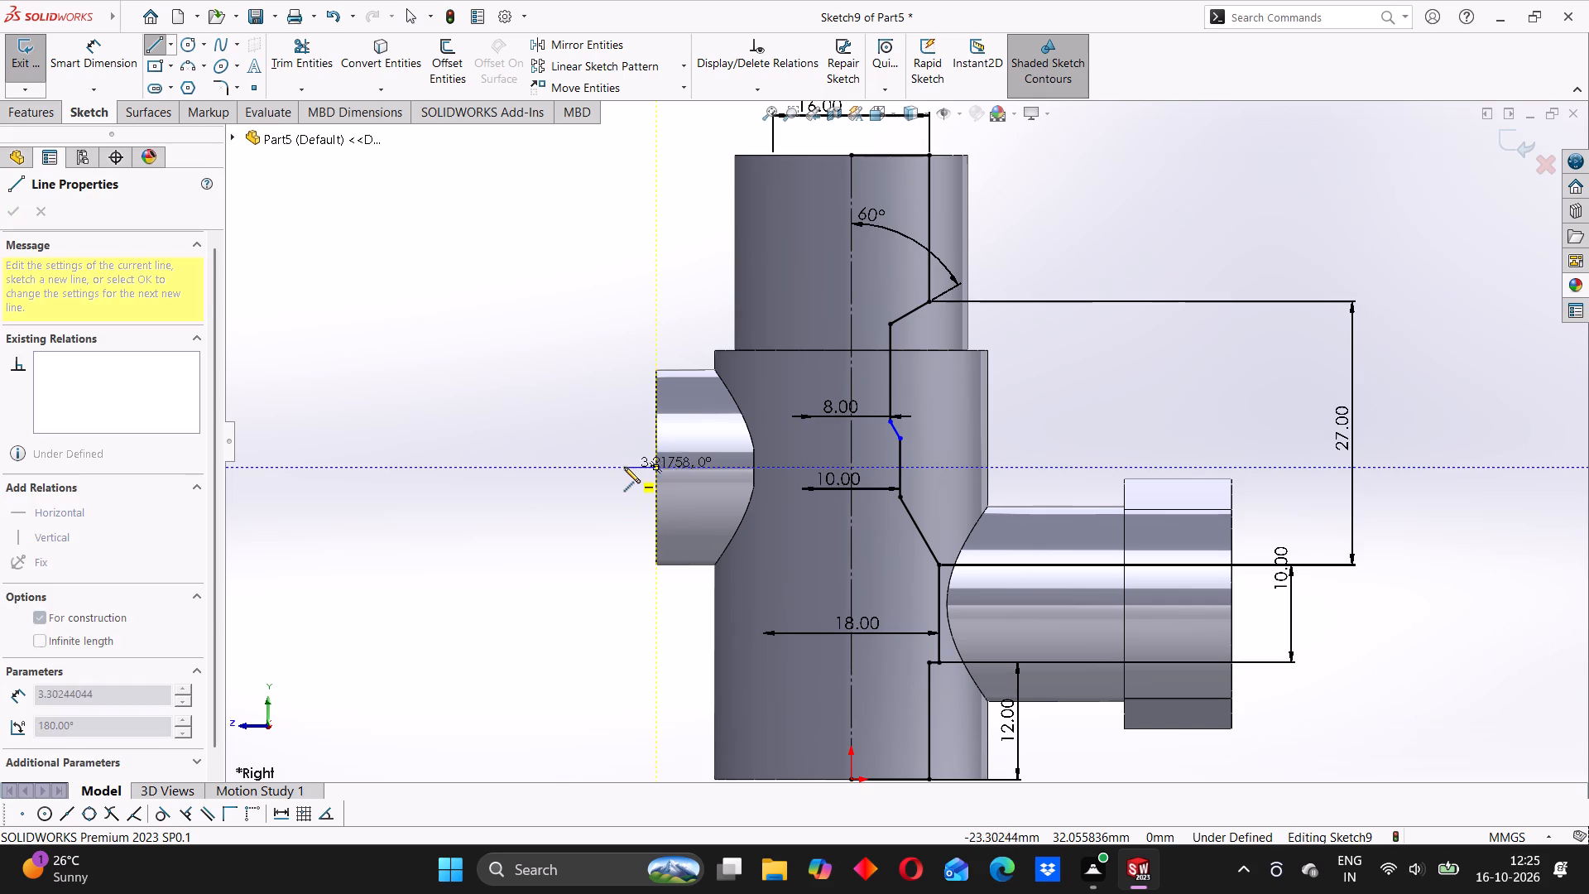
pyautogui.click(620, 467)
pyautogui.rightClick(584, 303)
pyautogui.click(602, 313)
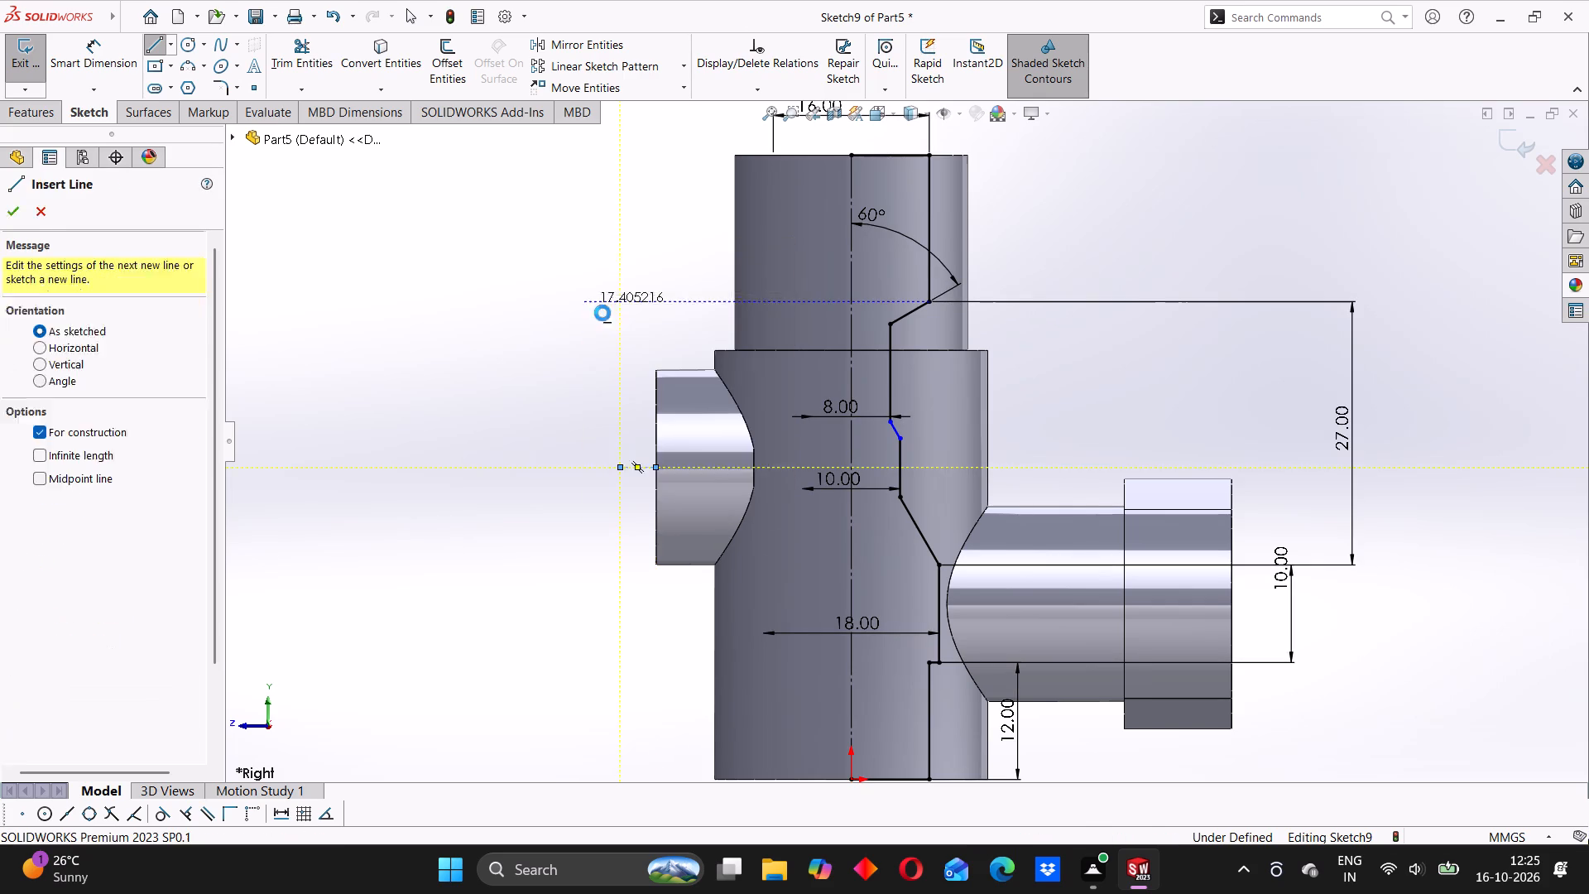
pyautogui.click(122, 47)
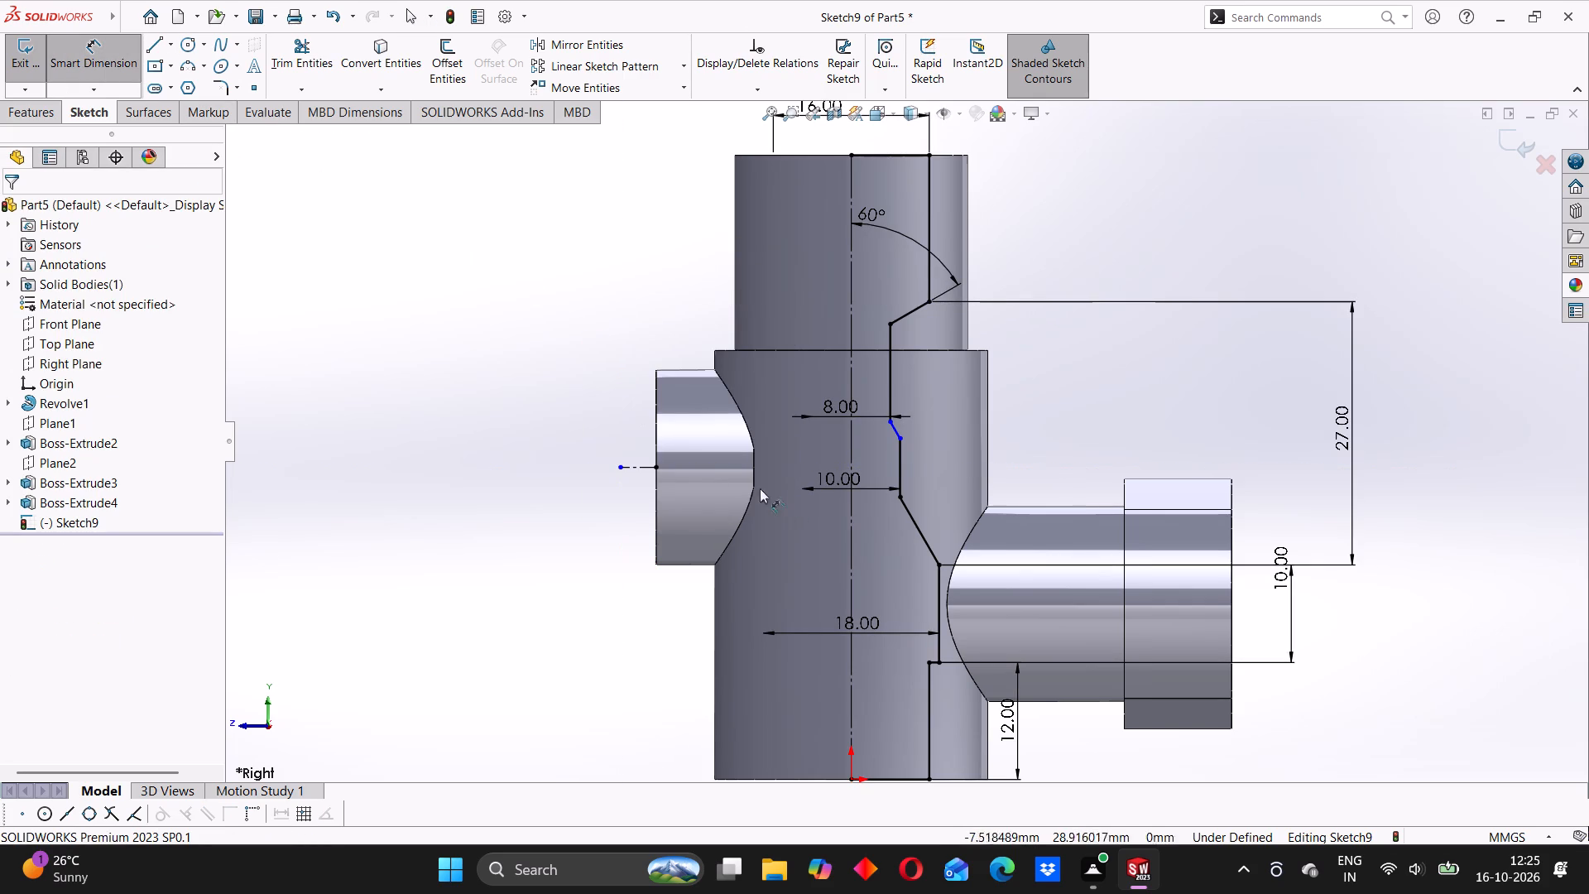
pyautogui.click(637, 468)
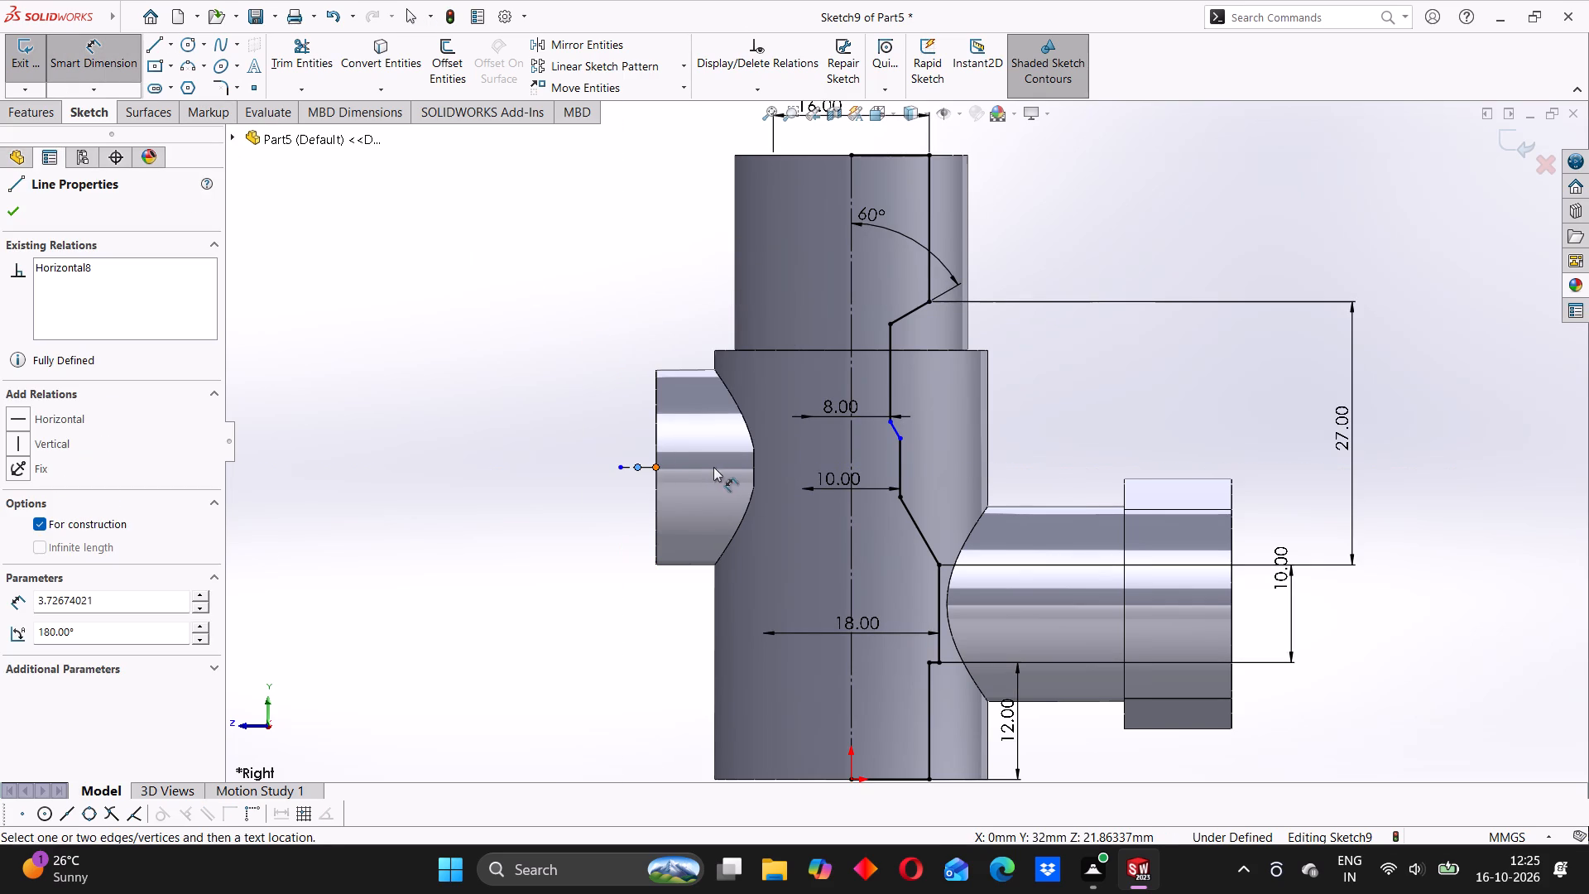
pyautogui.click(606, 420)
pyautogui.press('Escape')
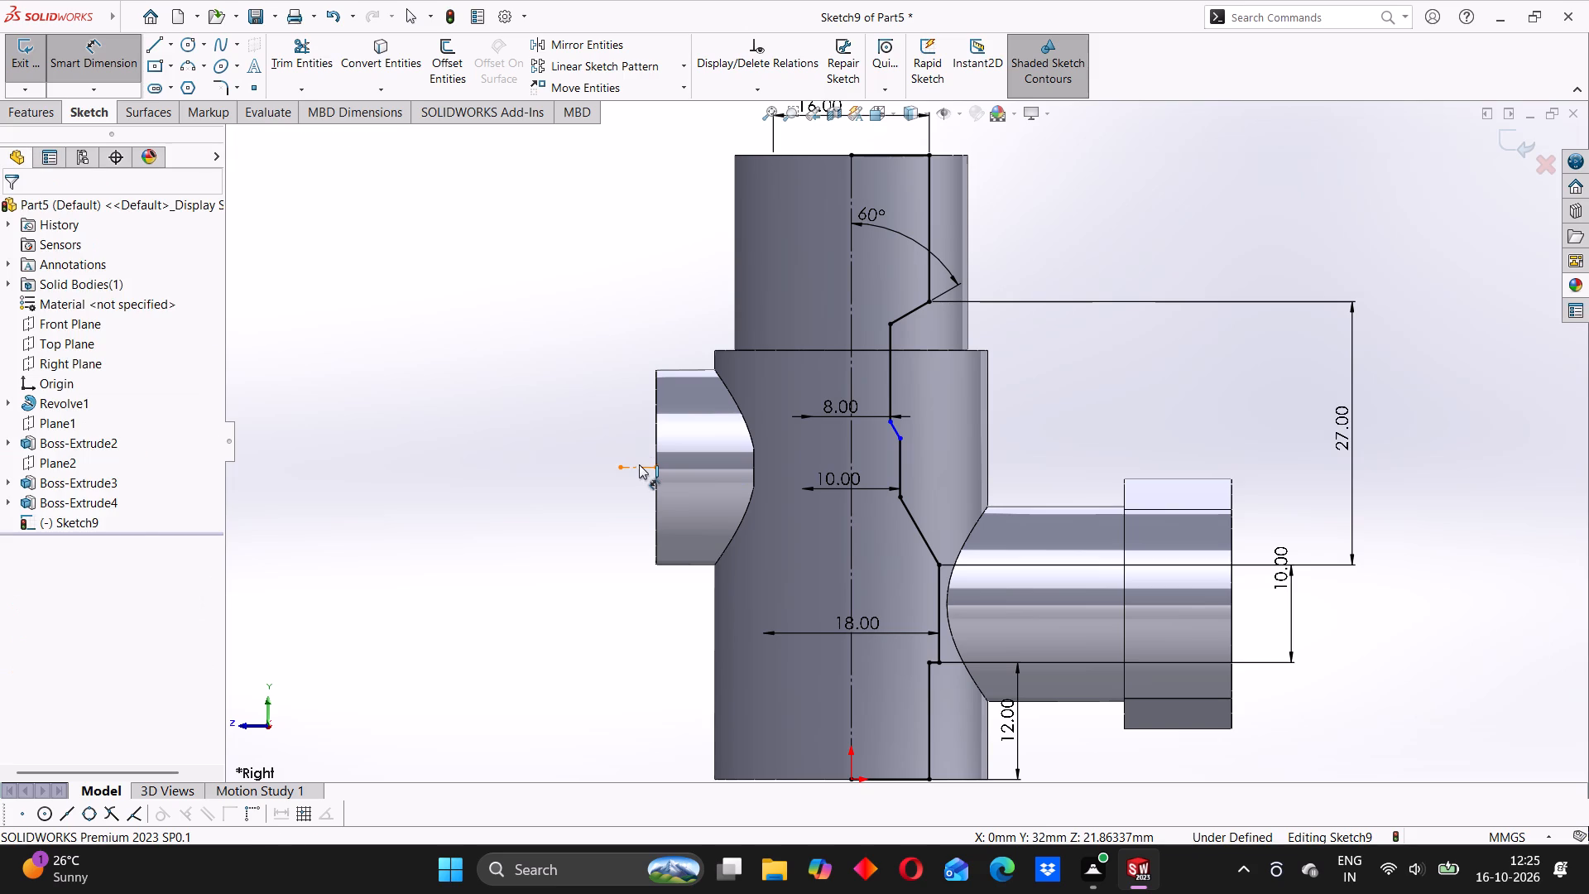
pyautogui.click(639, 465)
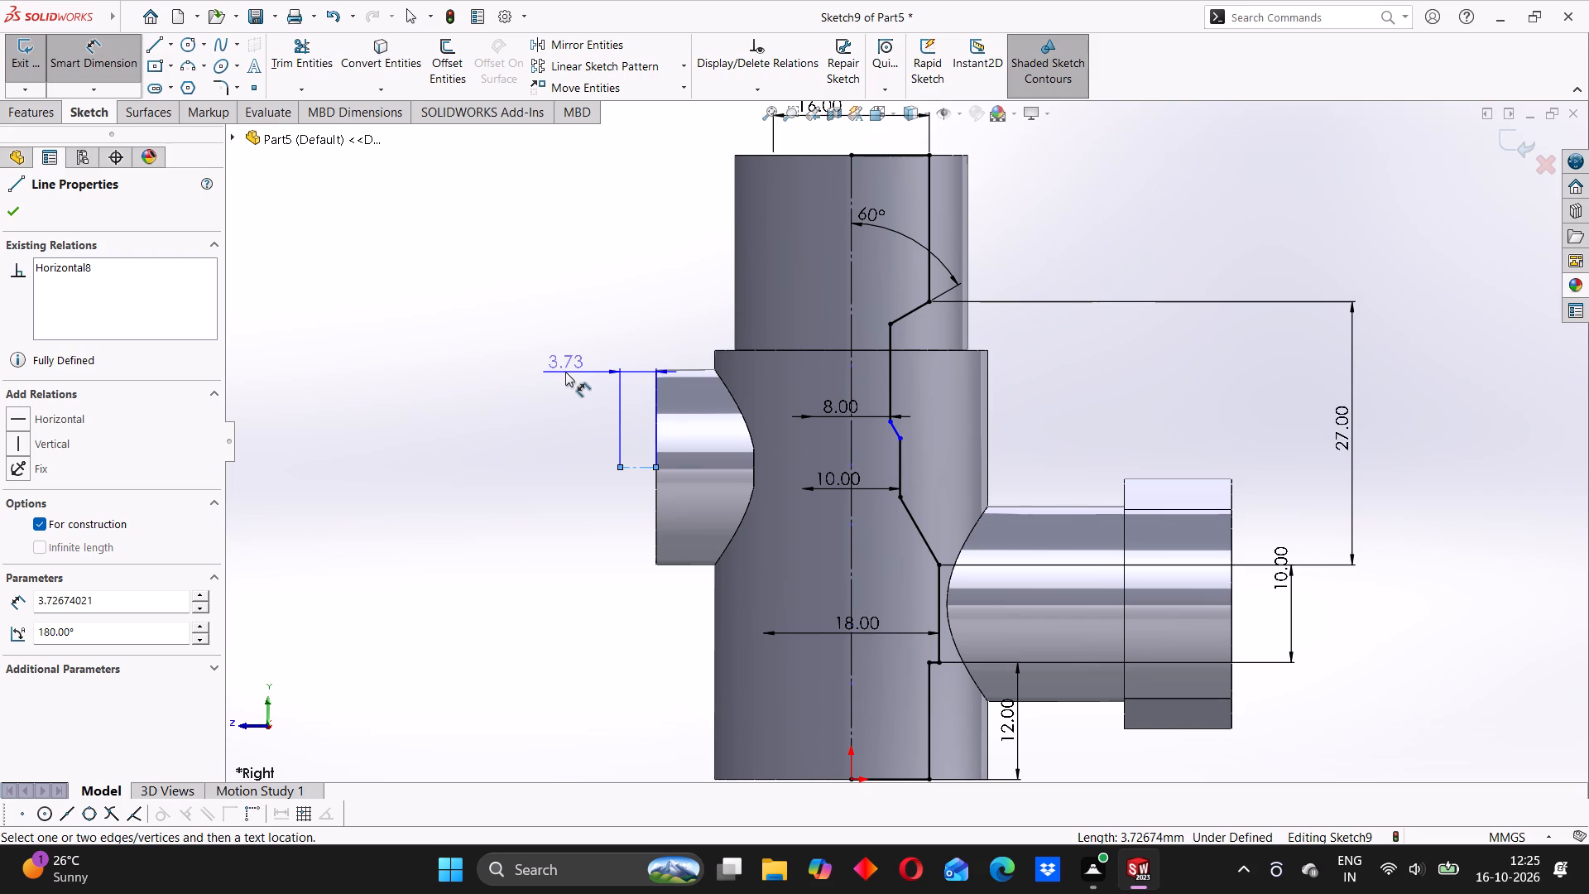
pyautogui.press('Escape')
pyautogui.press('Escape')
# Make the lower endpoint of the short slanted line below the 8 mm bore coincident with the short horizontal centerline.
pyautogui.click(900, 439)
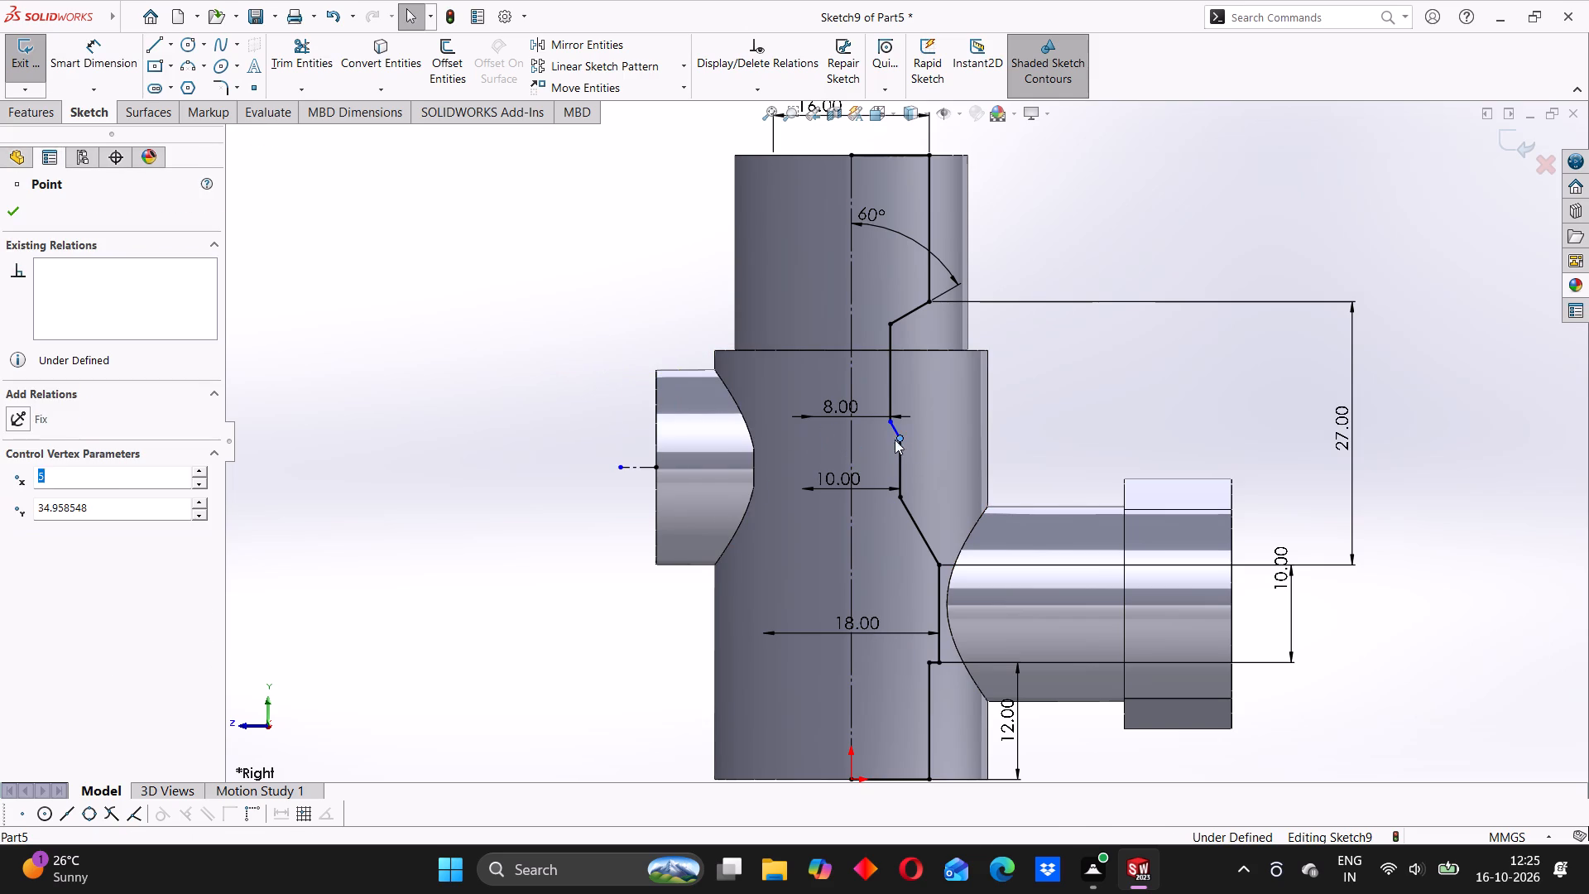
pyautogui.keyDown('ctrl'); pyautogui.click(641, 471); pyautogui.keyUp('ctrl')
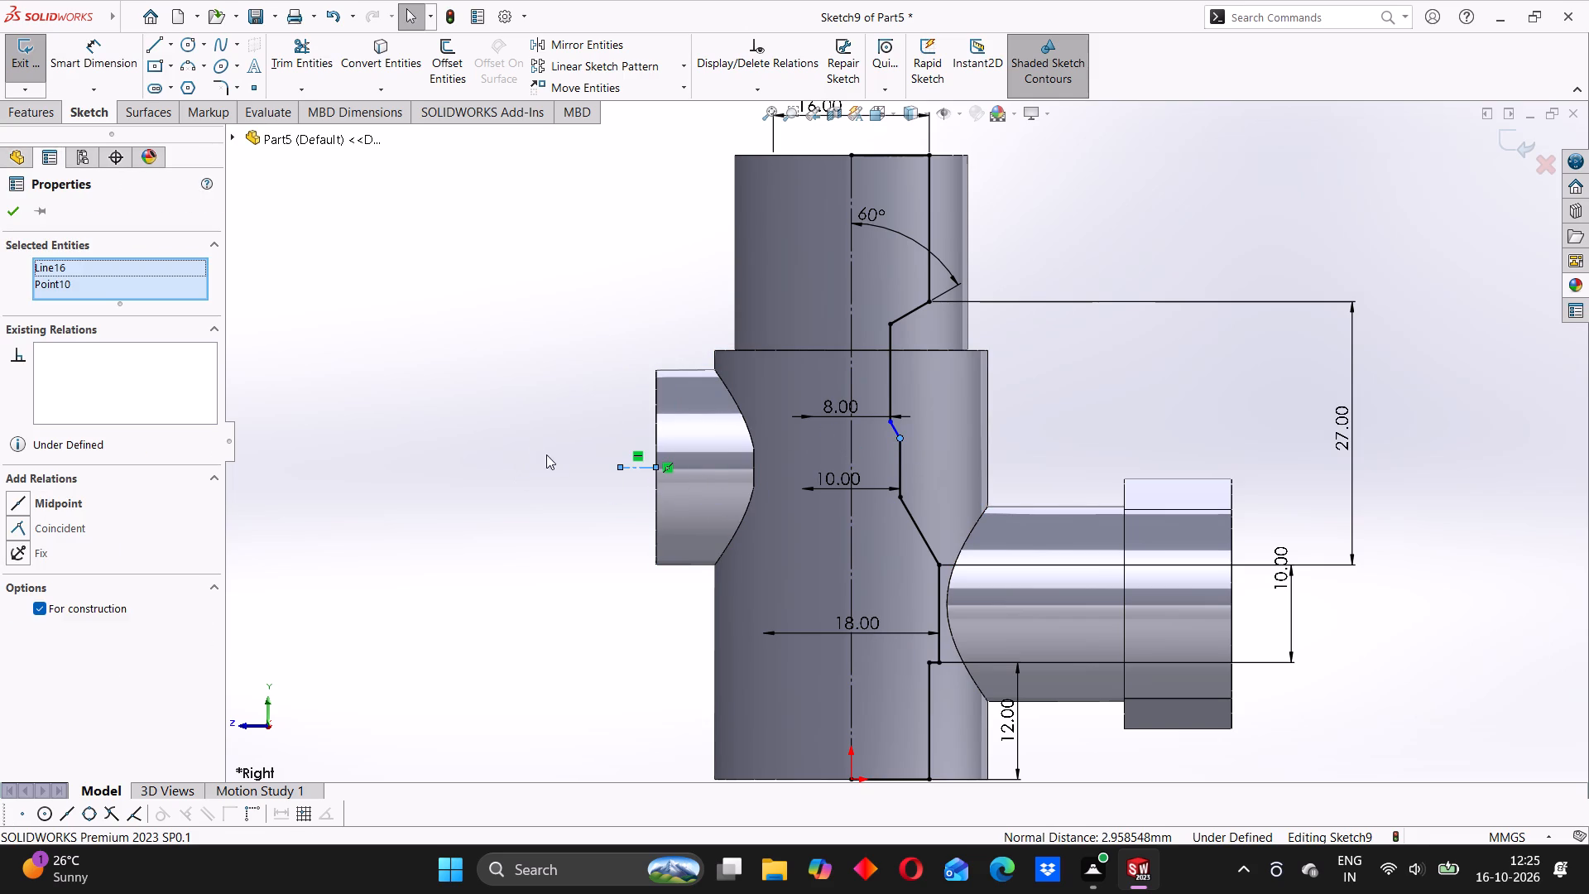
pyautogui.click(22, 524)
pyautogui.click(12, 210)
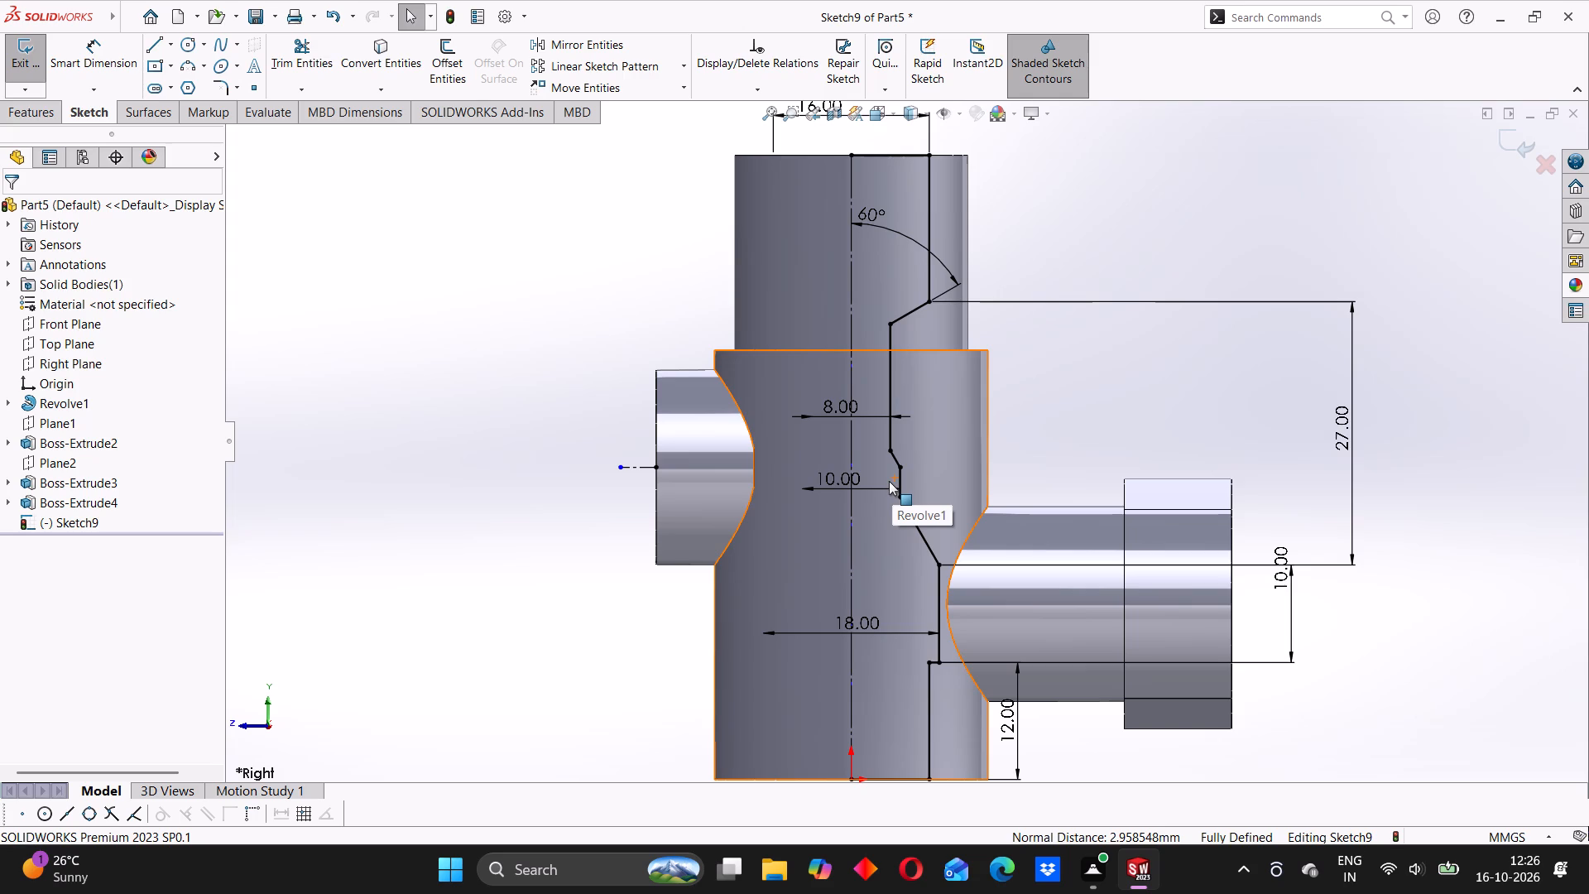
# Examine the constrained bore profile and the properties of the upper 16 mm bore's vertical line.
pyautogui.scroll(2, 931, 502)
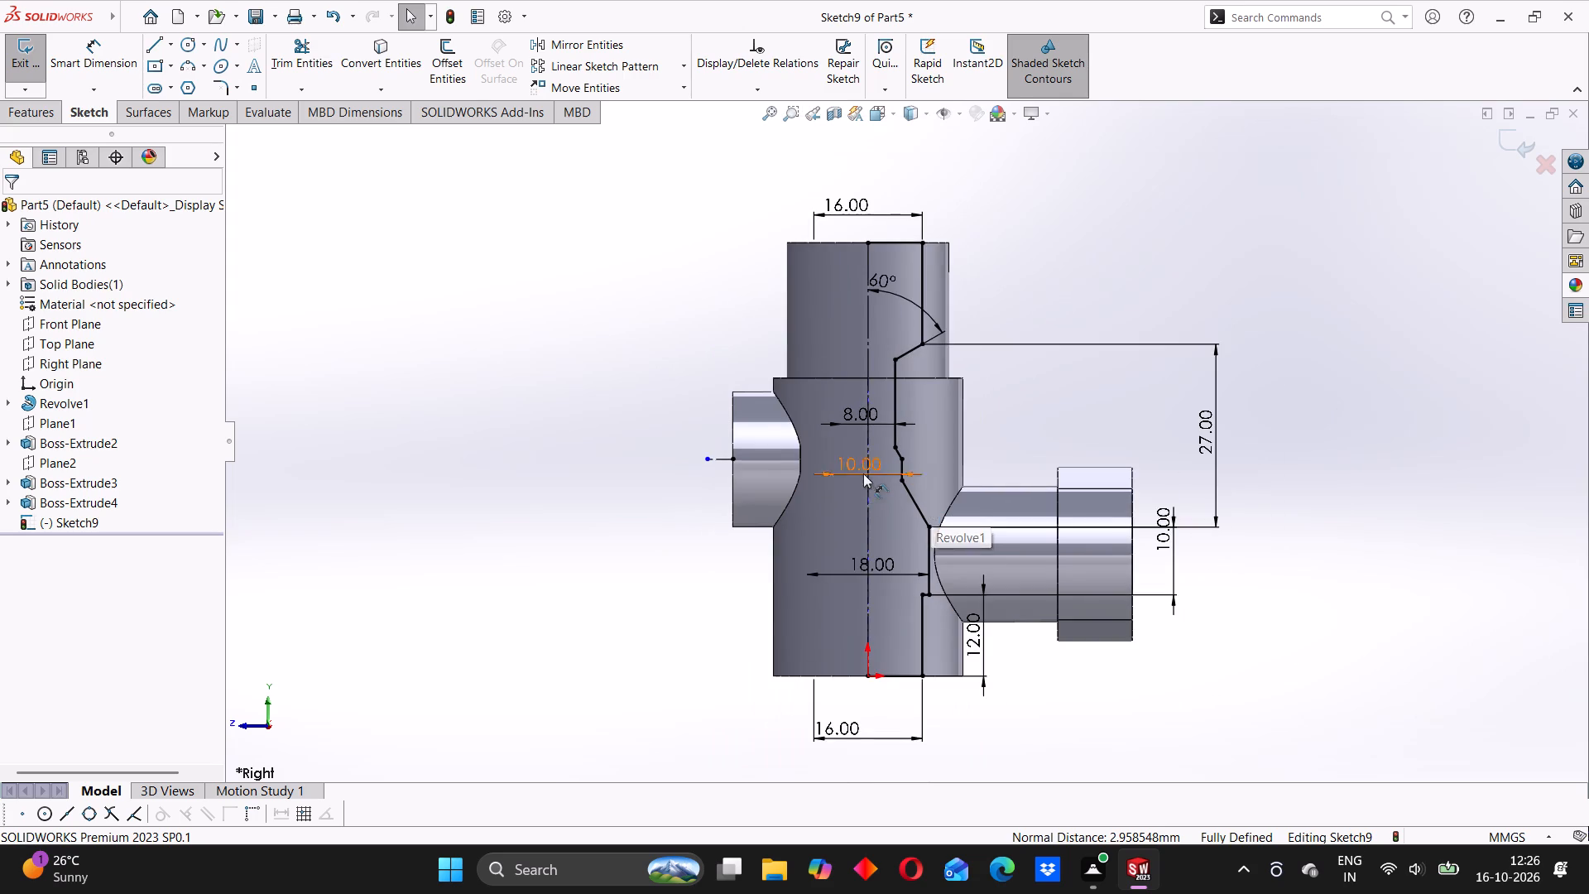
pyautogui.scroll(-3, 863, 473)
pyautogui.scroll(2, 916, 485)
pyautogui.click(631, 421)
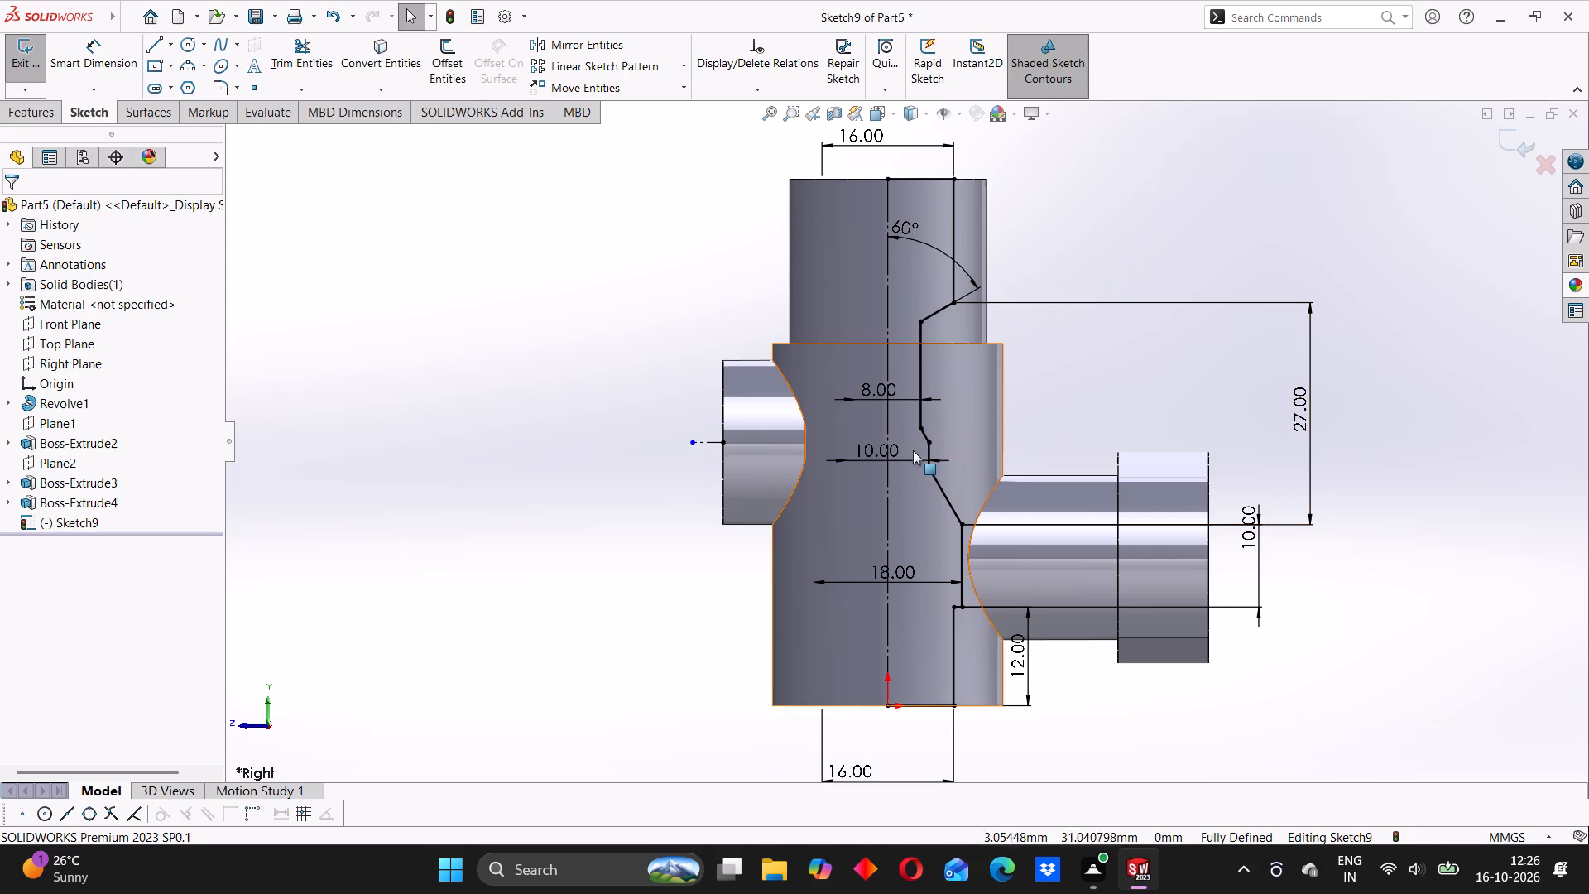
pyautogui.scroll(-3, 919, 451)
pyautogui.scroll(1, 975, 449)
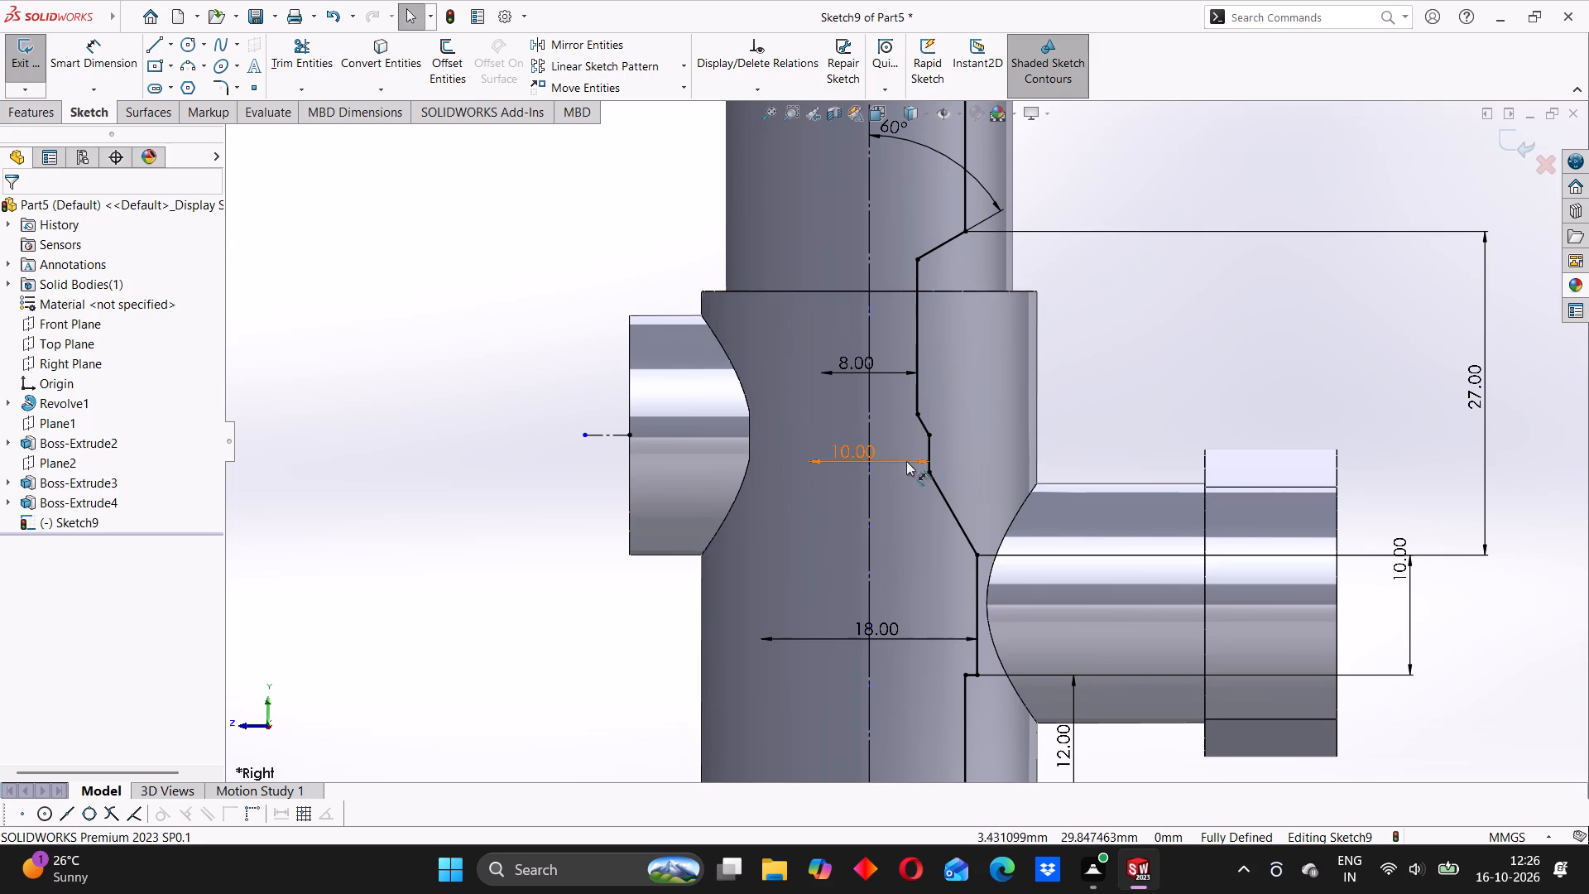
pyautogui.scroll(3, 904, 454)
pyautogui.scroll(-1, 919, 259)
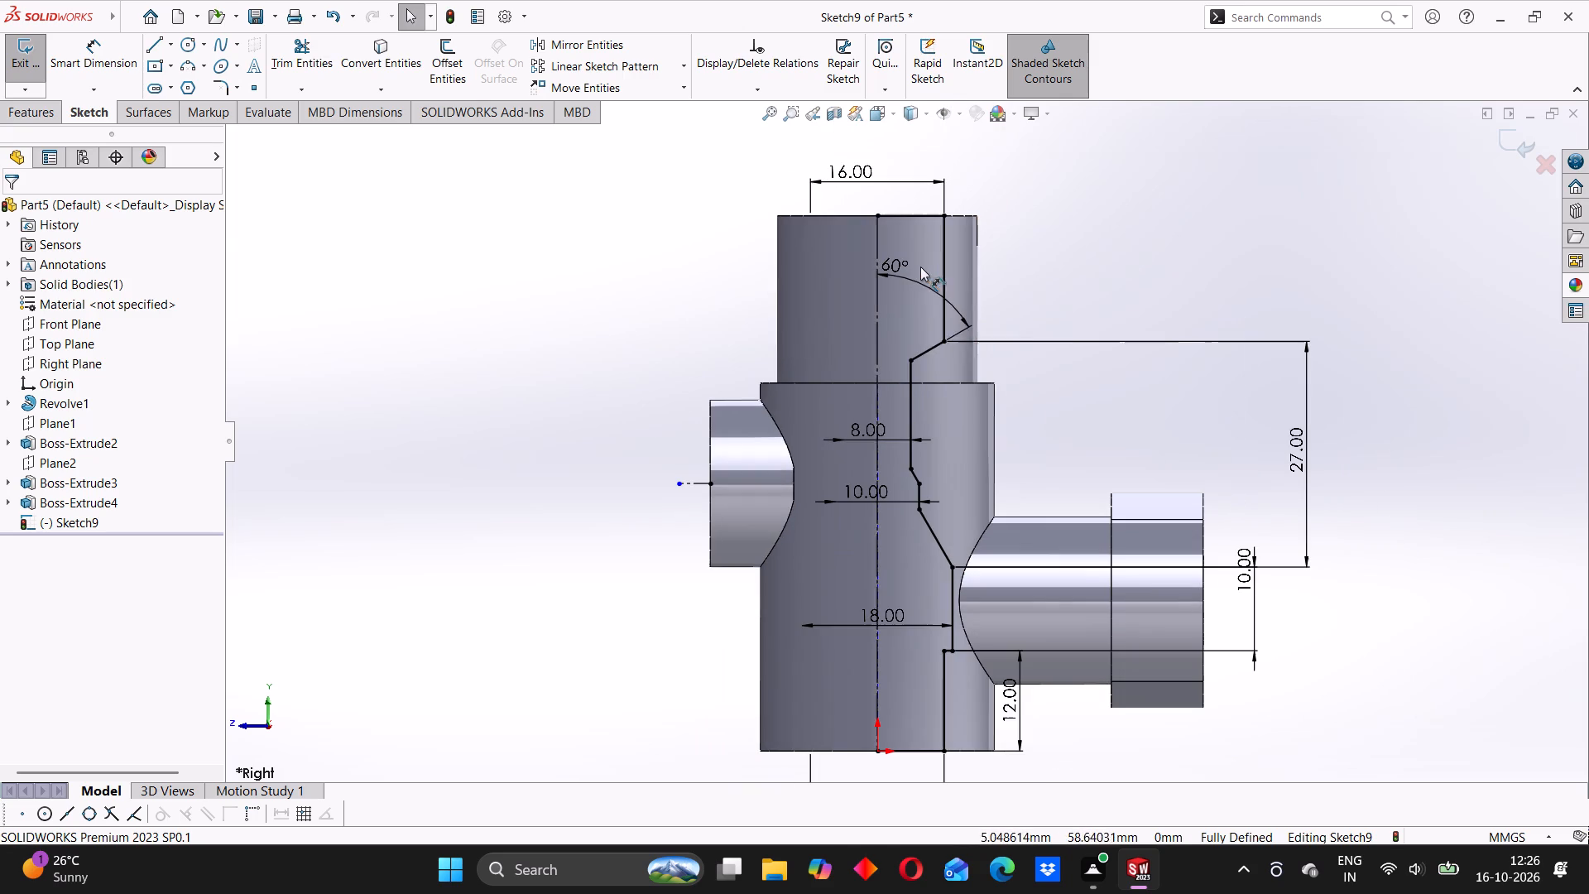
pyautogui.click(943, 277)
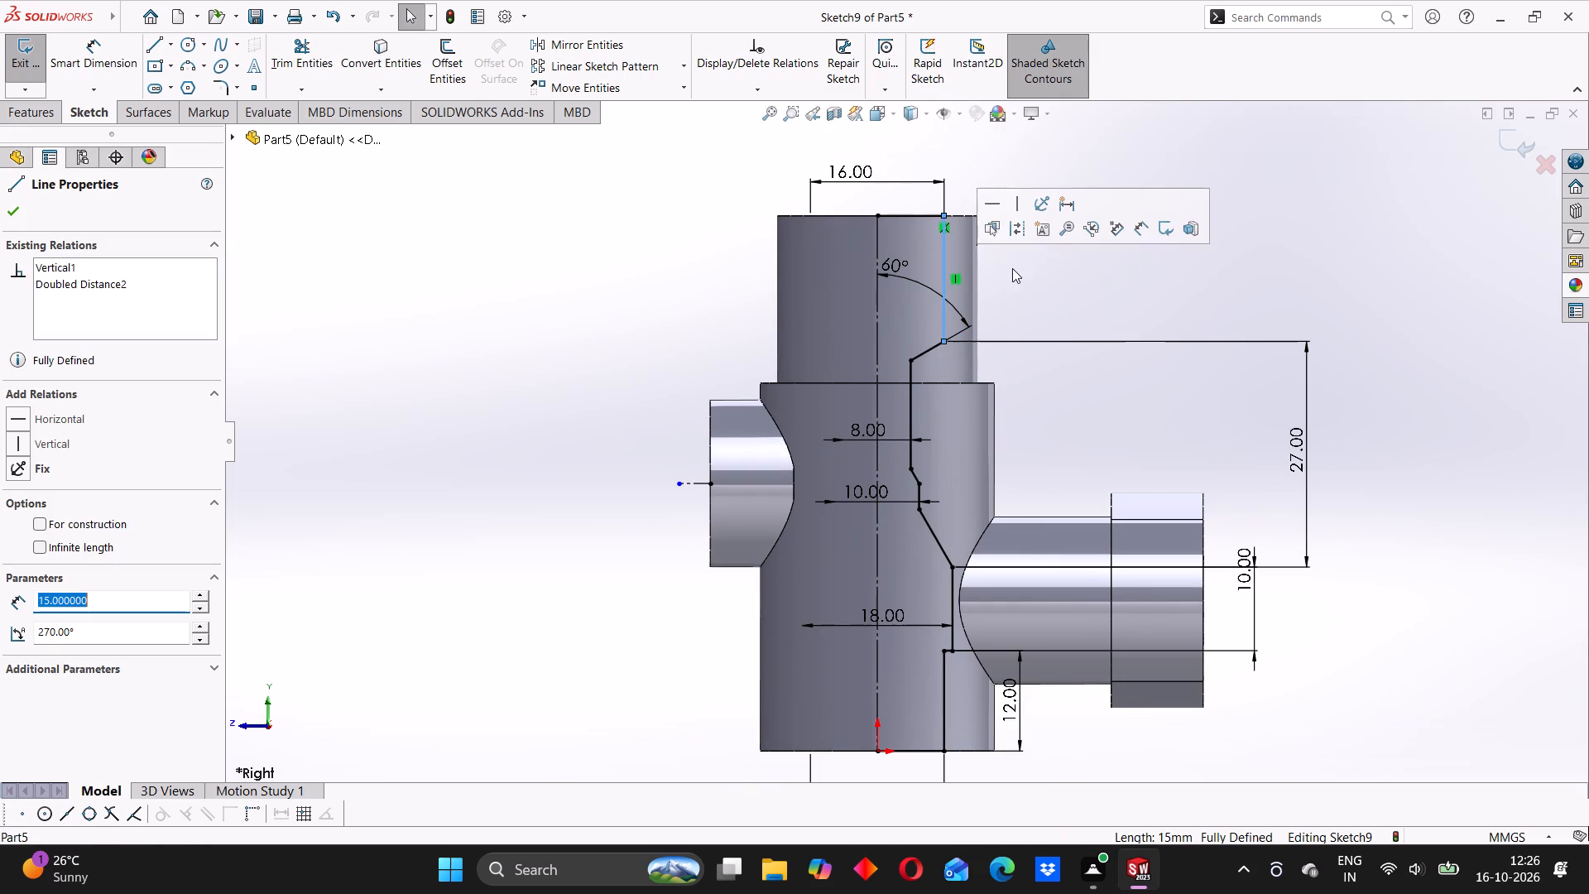
pyautogui.click(442, 287)
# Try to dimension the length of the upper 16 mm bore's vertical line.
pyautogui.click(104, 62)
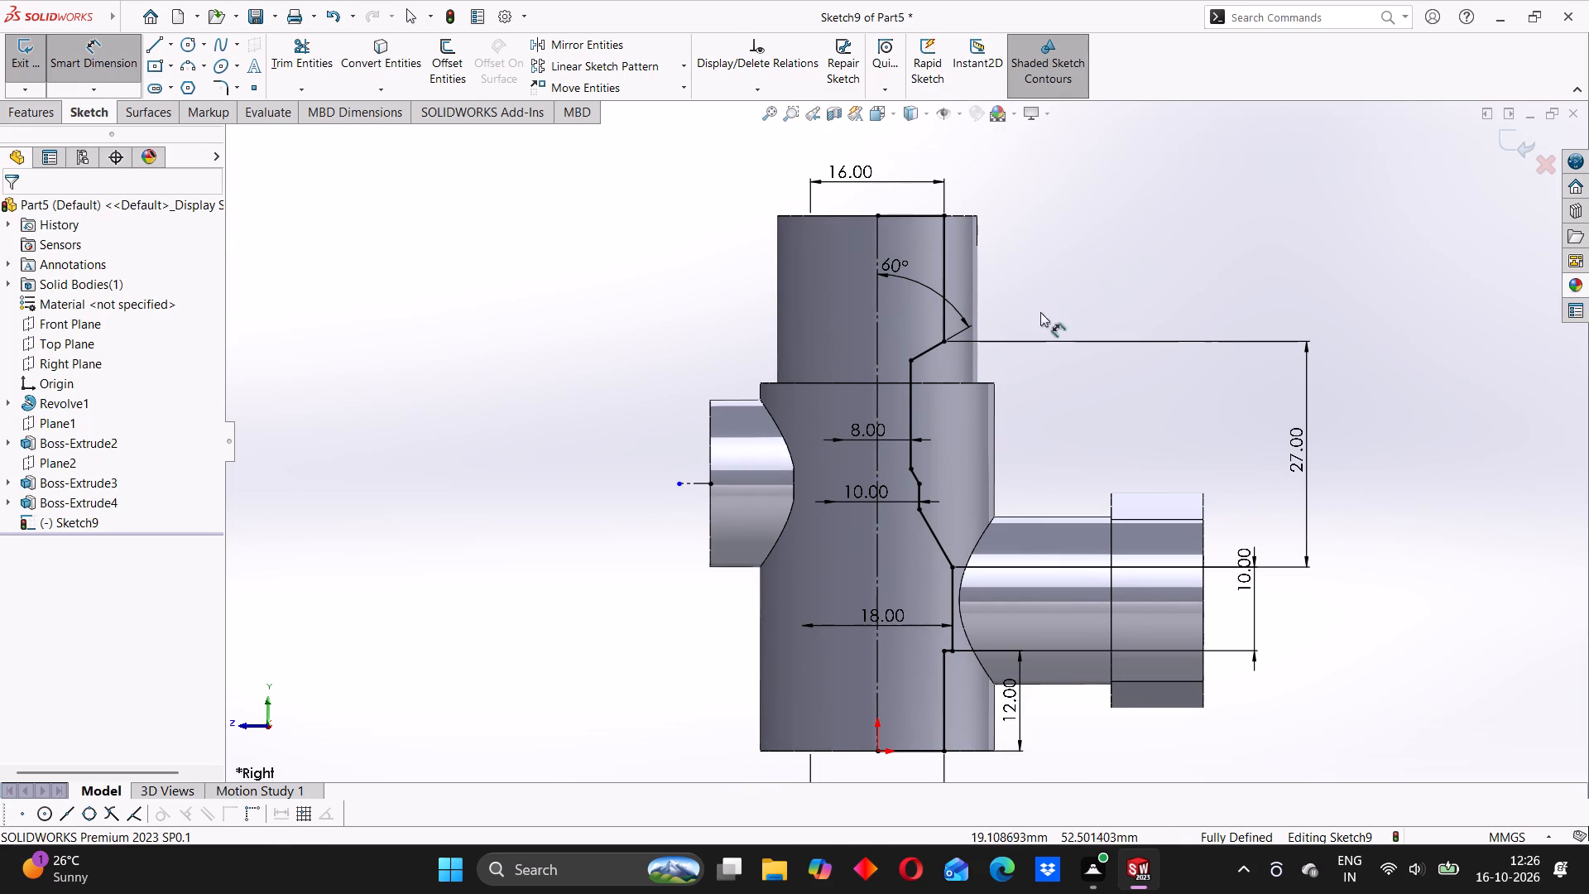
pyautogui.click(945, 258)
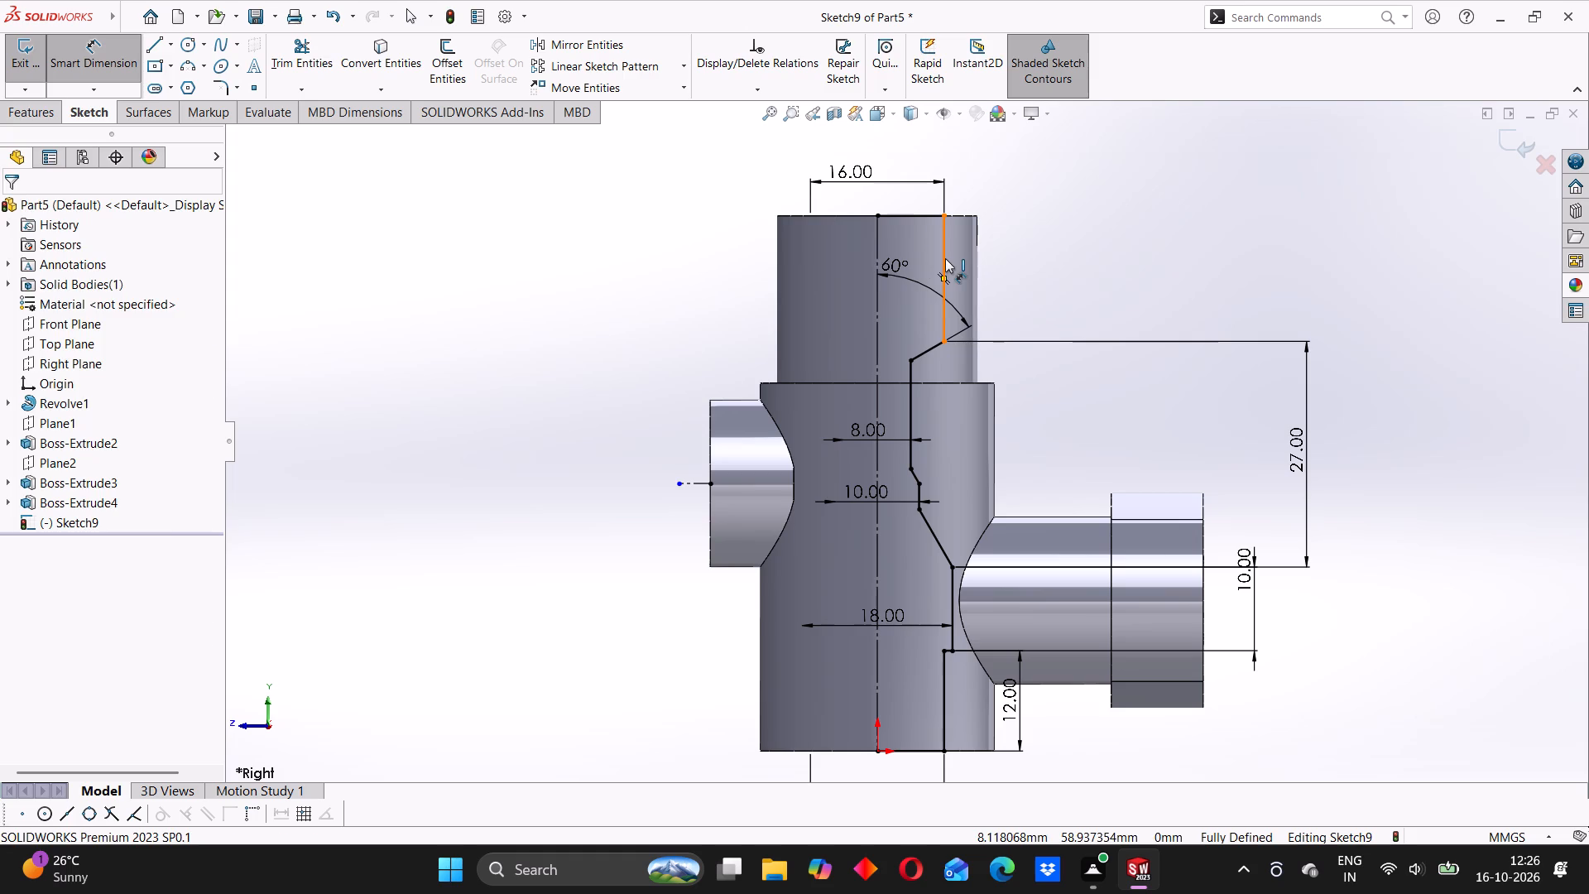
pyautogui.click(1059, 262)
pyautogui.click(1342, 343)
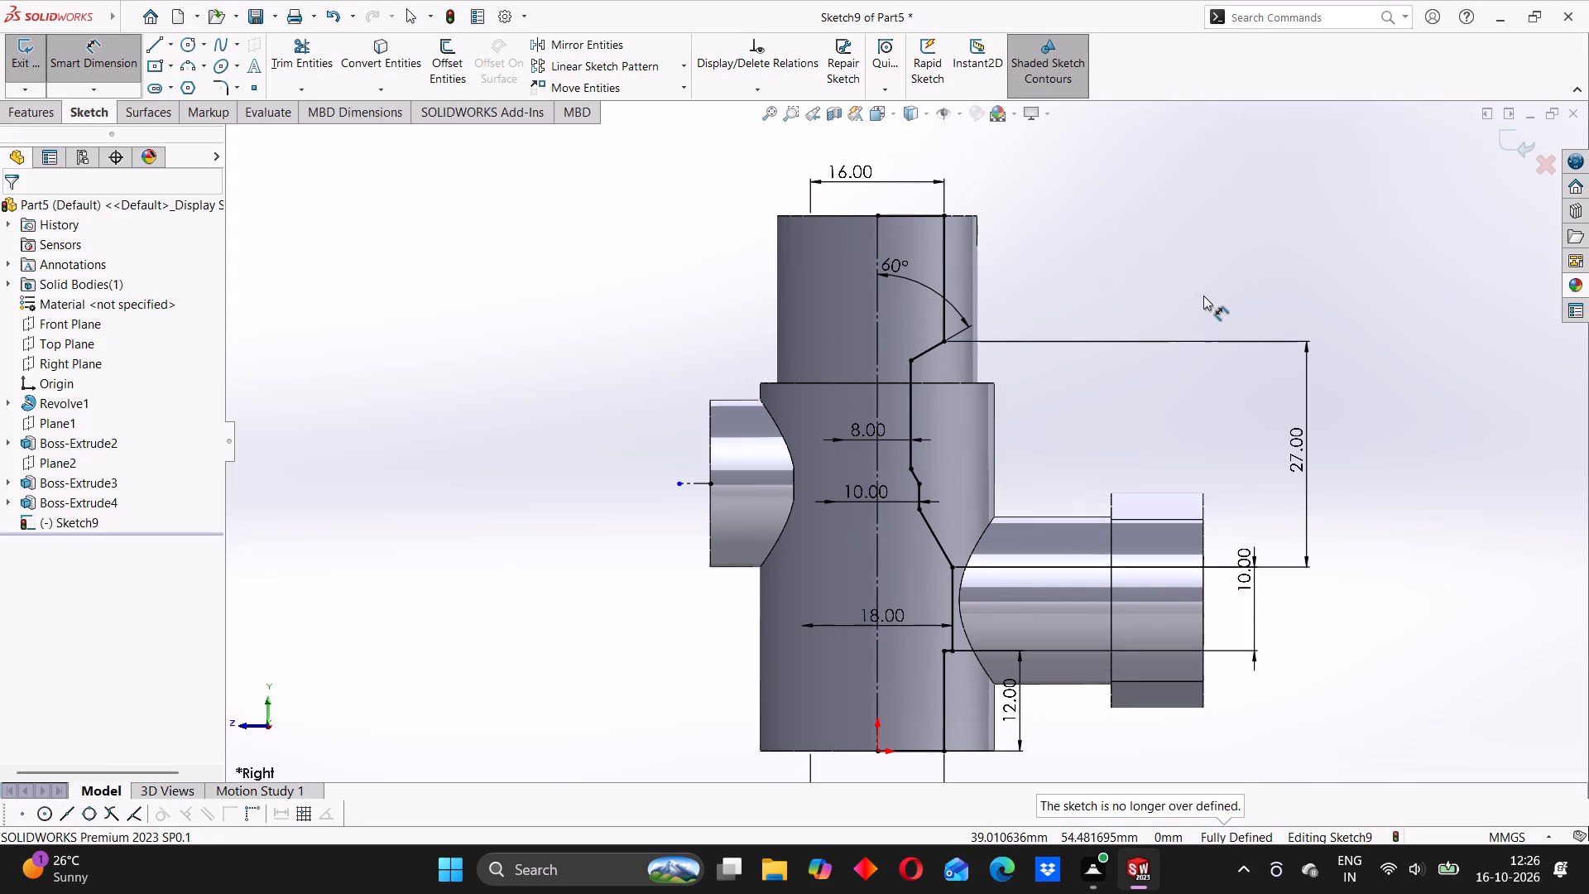
# Delete the 27 mm vertical dimension between the 18 mm bore line and the upper 16 mm bore line.
pyautogui.click(1289, 458)
pyautogui.press('Delete')
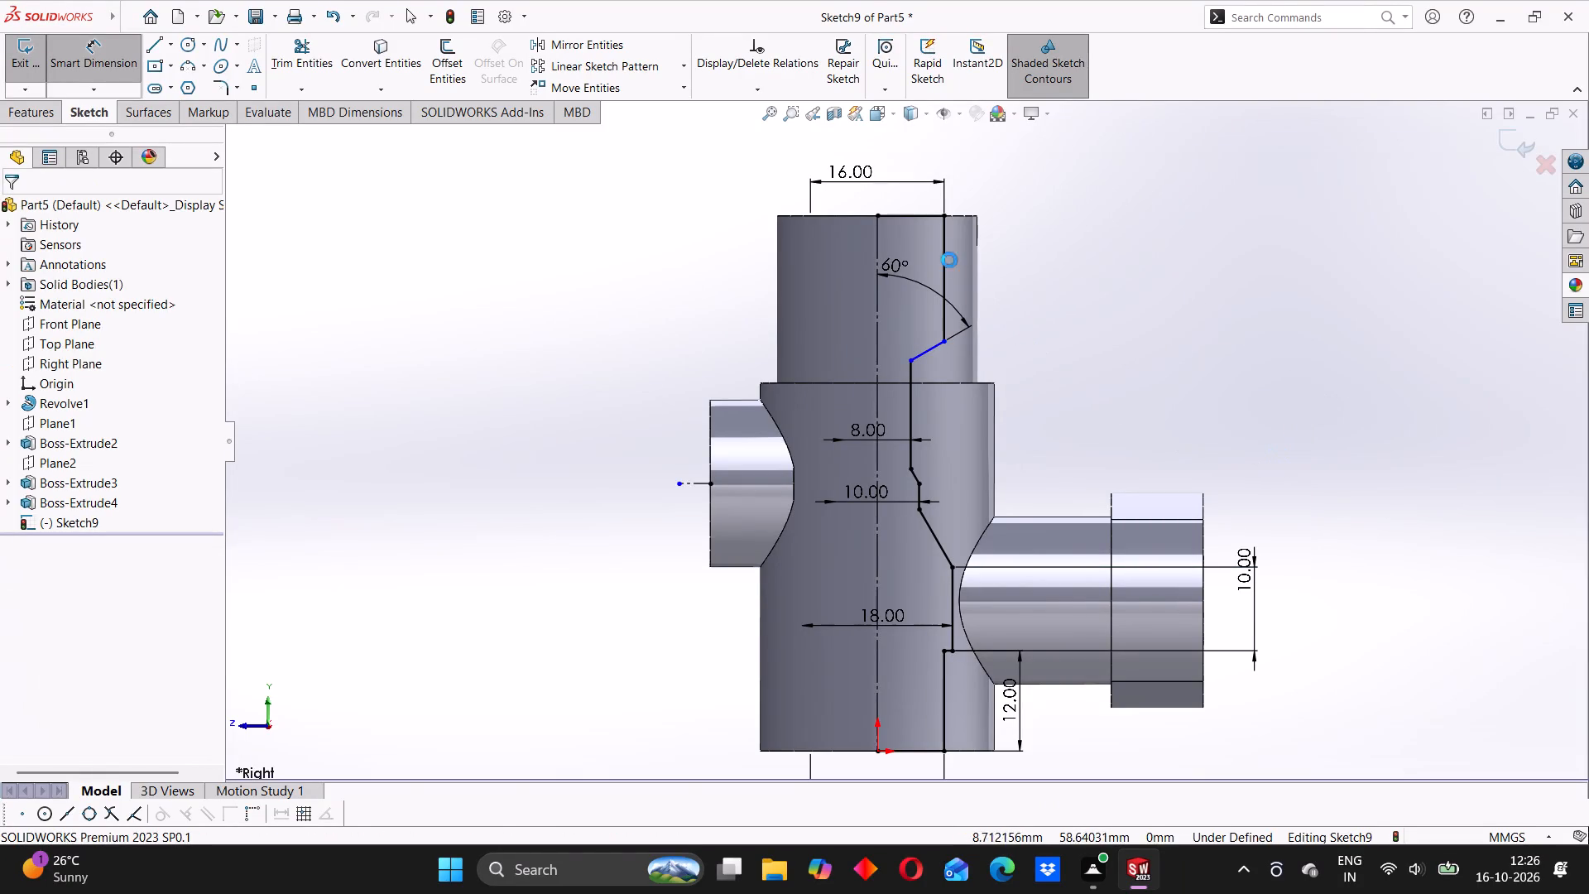
# Dimension the length of the upper 16 mm bore's vertical line as 64-49, giving 15 mm.
pyautogui.click(948, 259)
pyautogui.click(1048, 262)
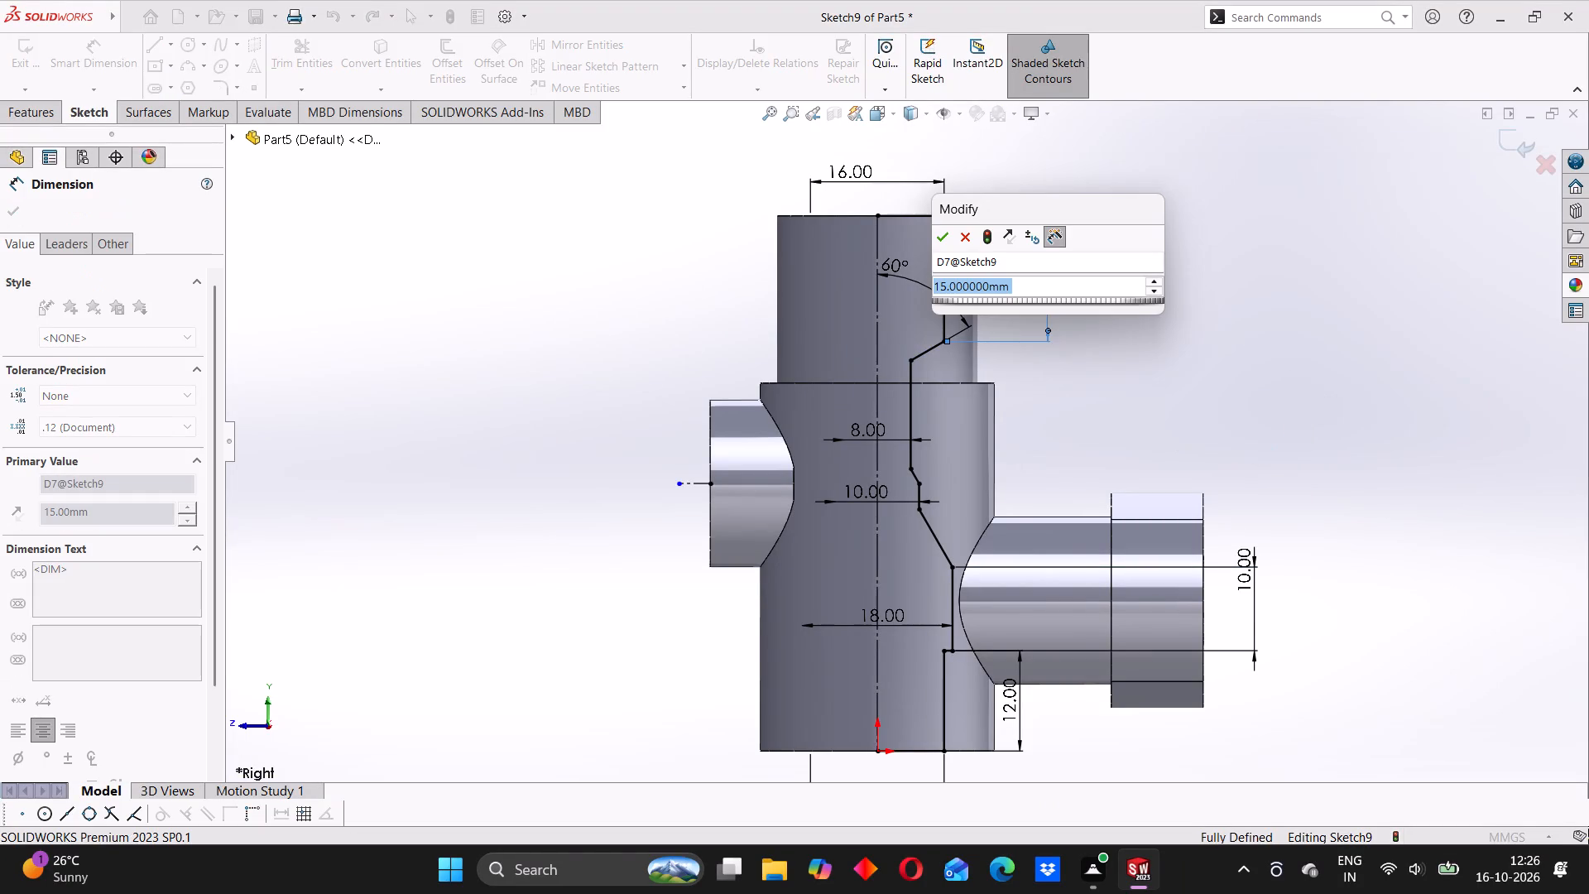
pyautogui.press('4')
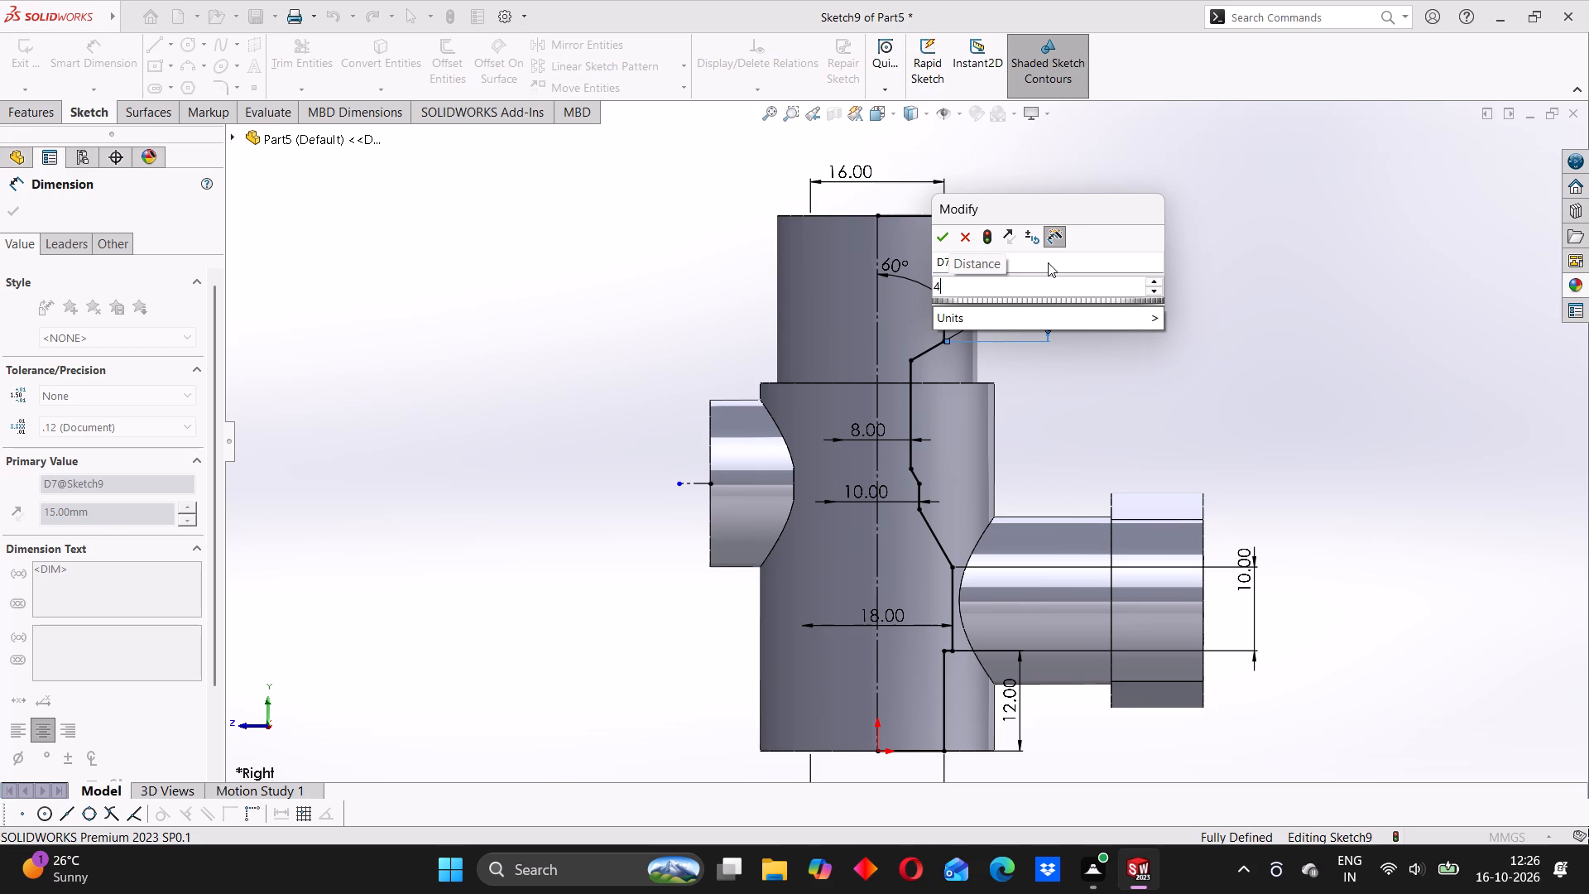
pyautogui.press('BackSpace')
pyautogui.press('BackSpace')
pyautogui.write('64-')
pyautogui.write('49')
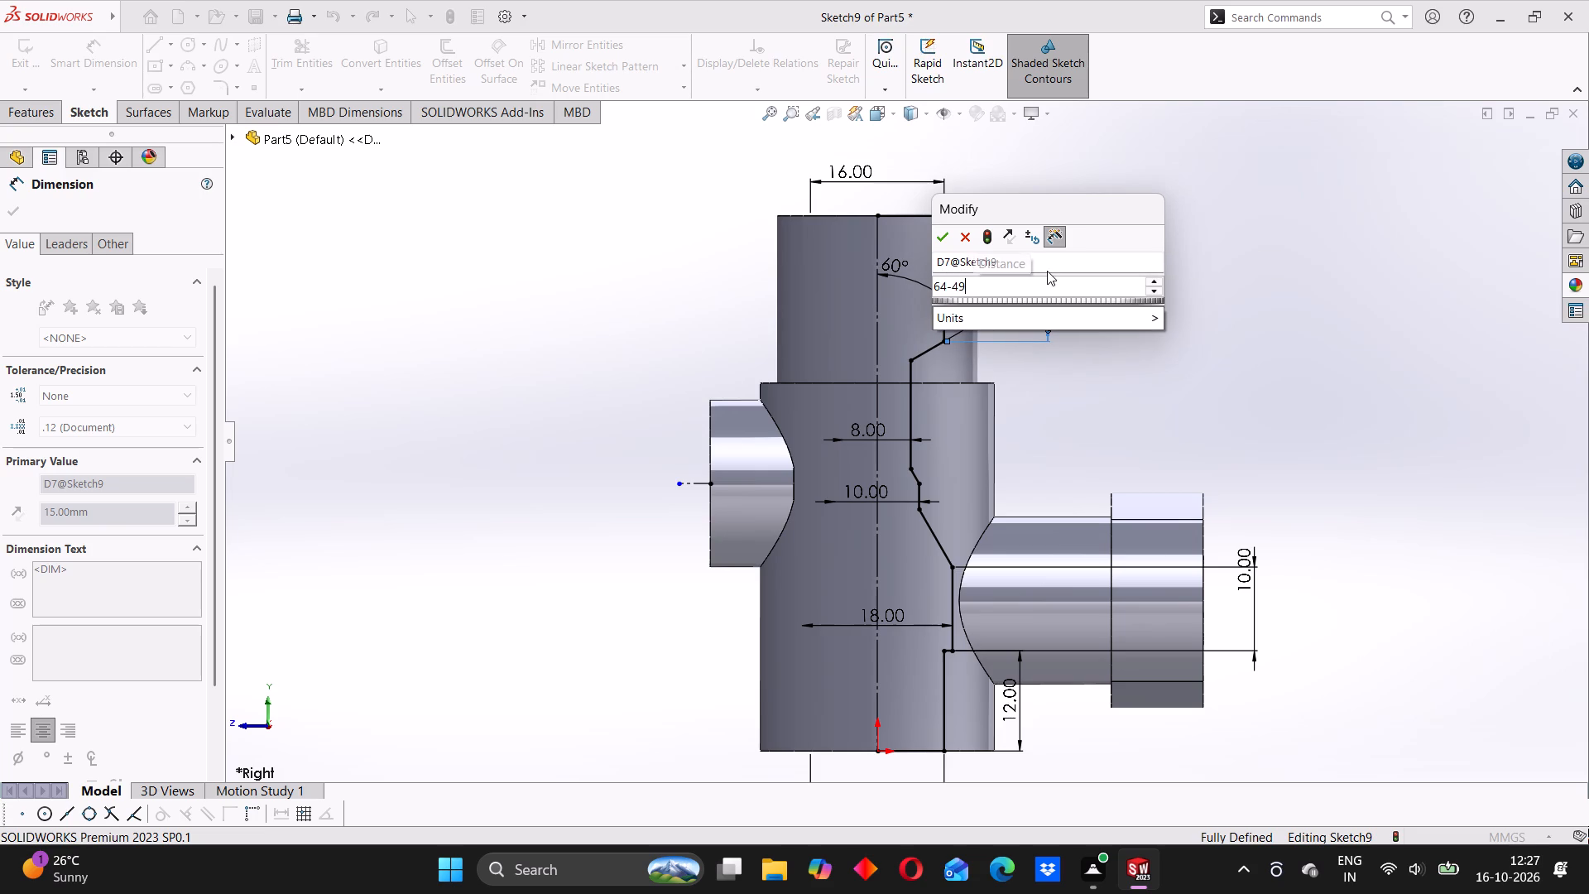
pyautogui.press('Return')
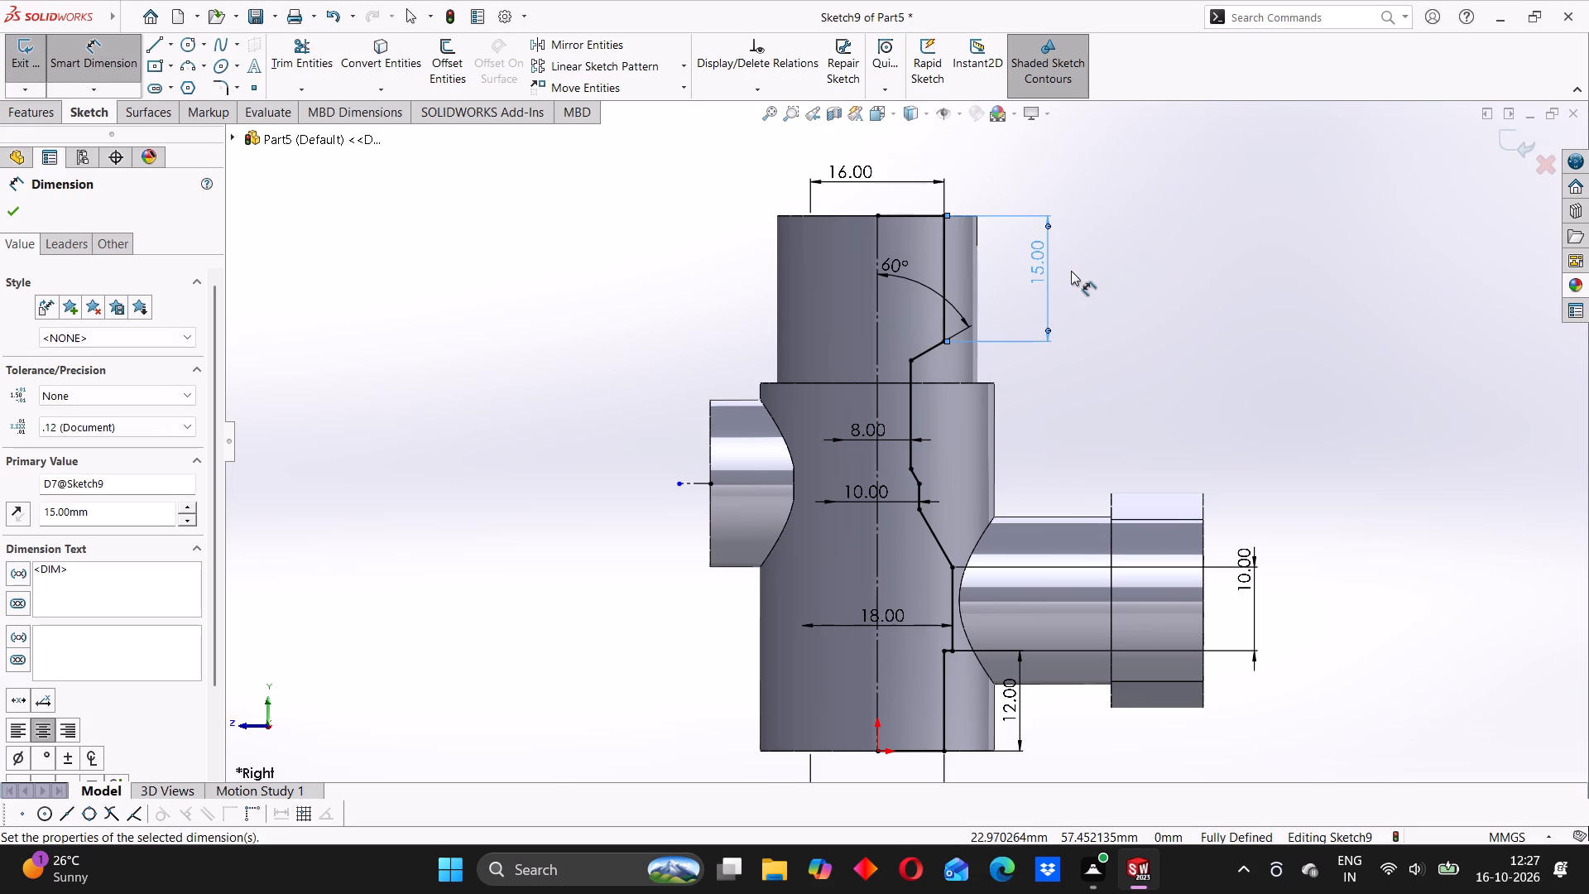
pyautogui.click(1115, 255)
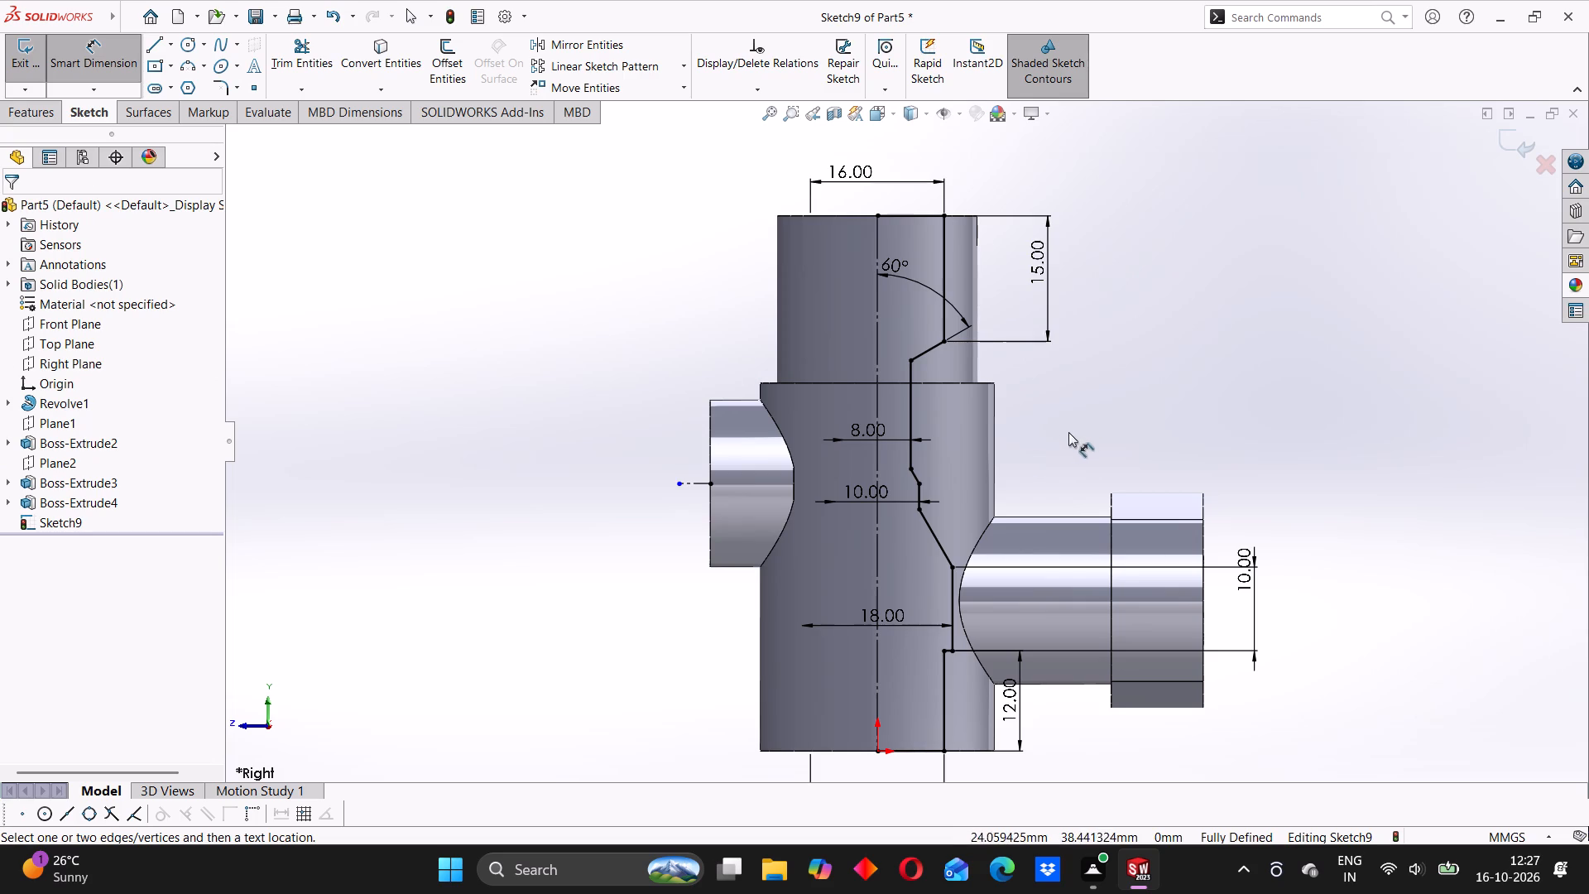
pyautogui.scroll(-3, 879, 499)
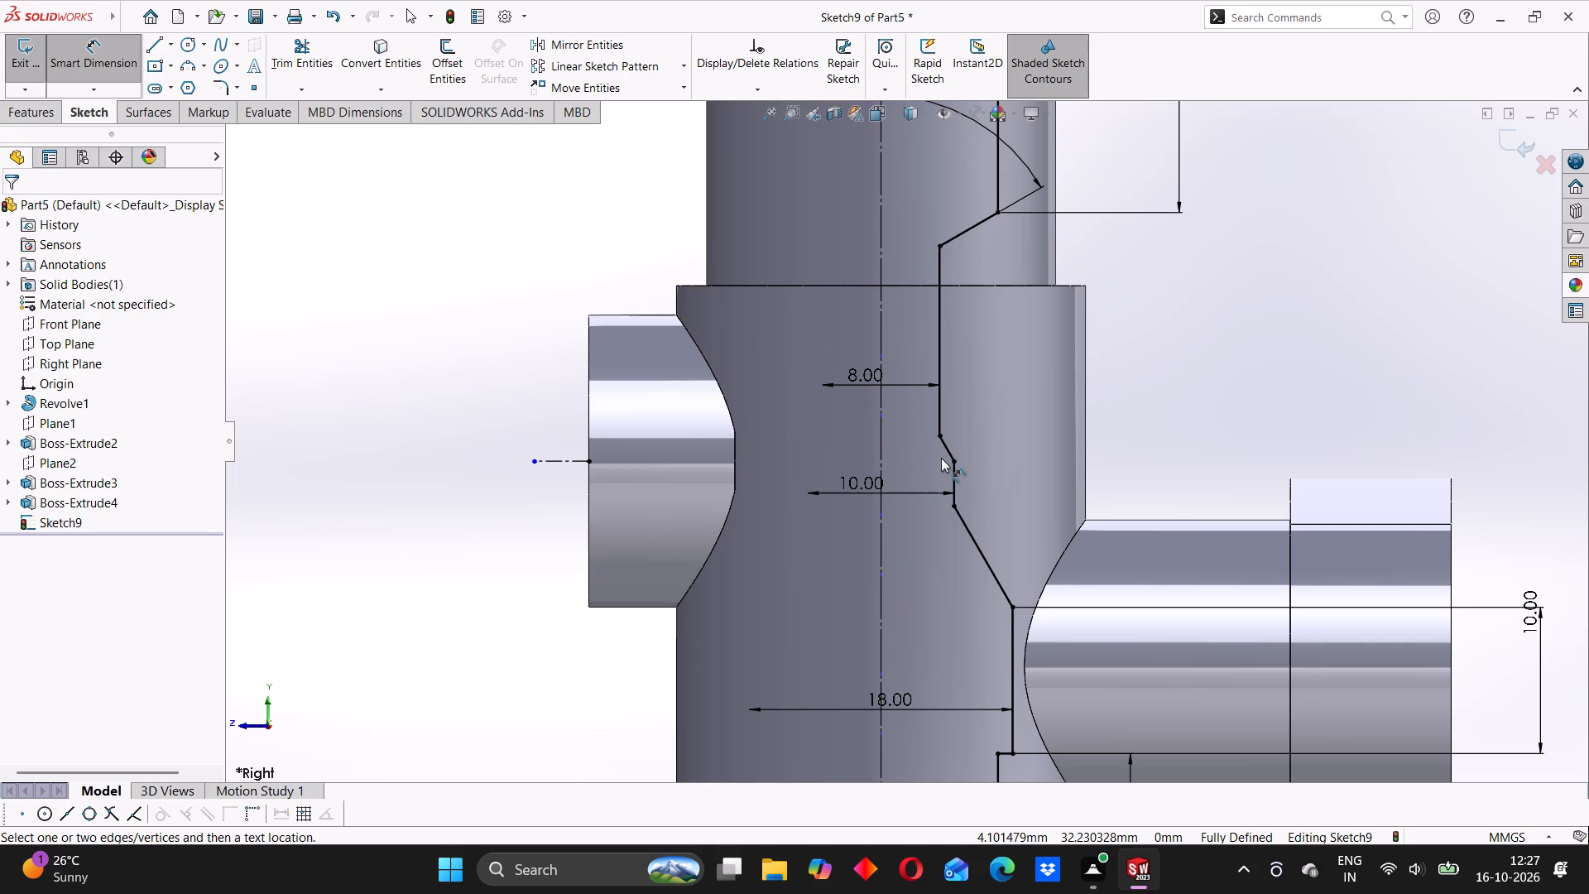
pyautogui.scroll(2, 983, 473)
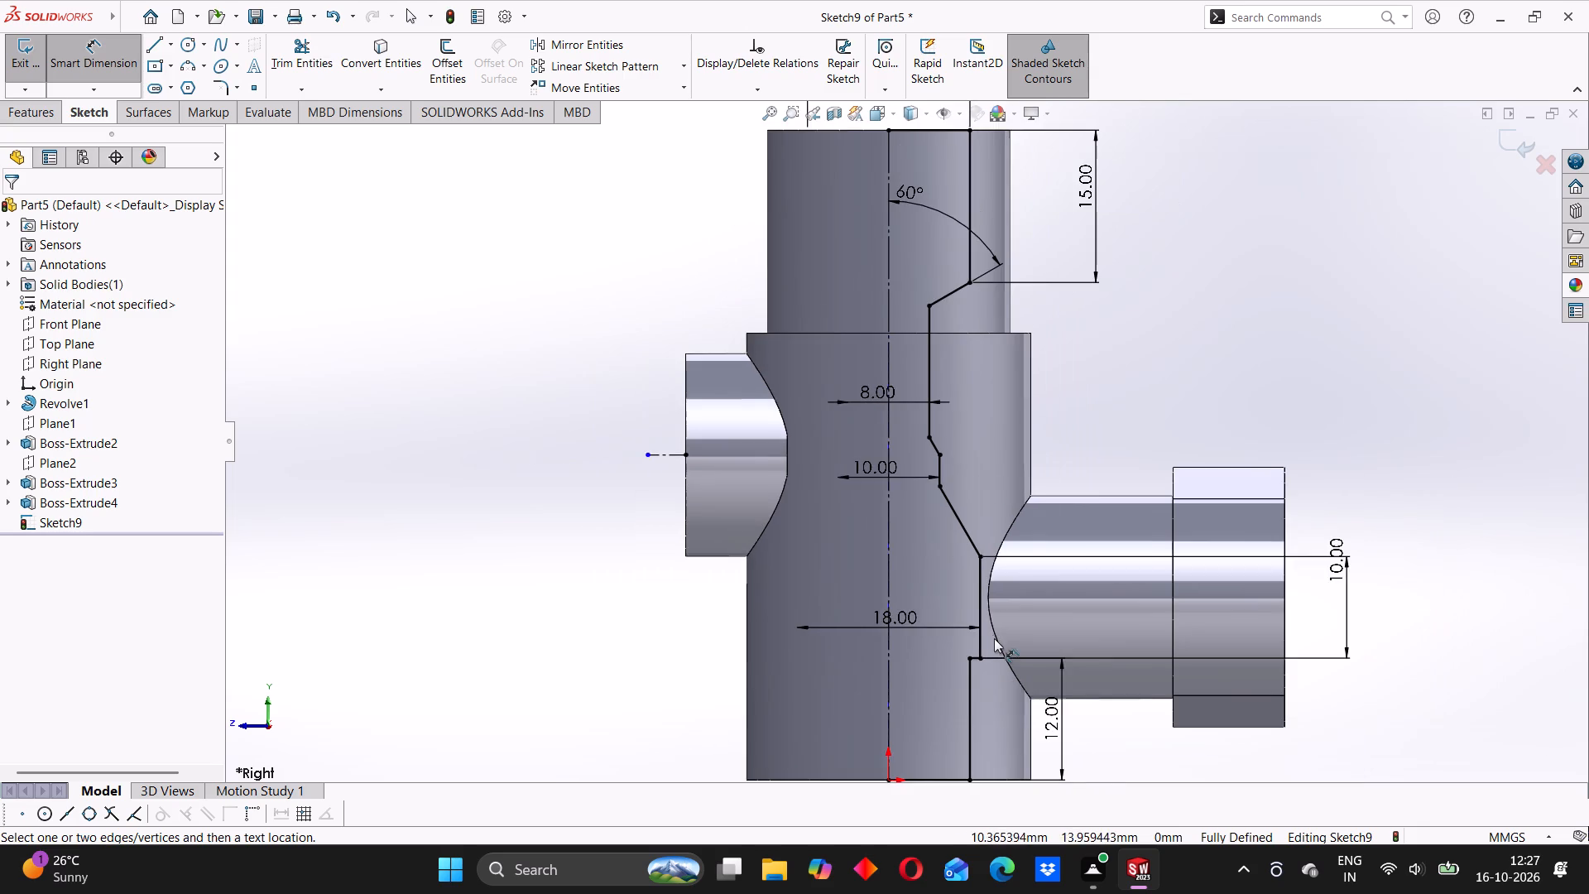
# Delete the 10 mm vertical length dimension of the 18 mm bore's line.
pyautogui.scroll(3, 994, 638)
pyautogui.scroll(-2, 967, 588)
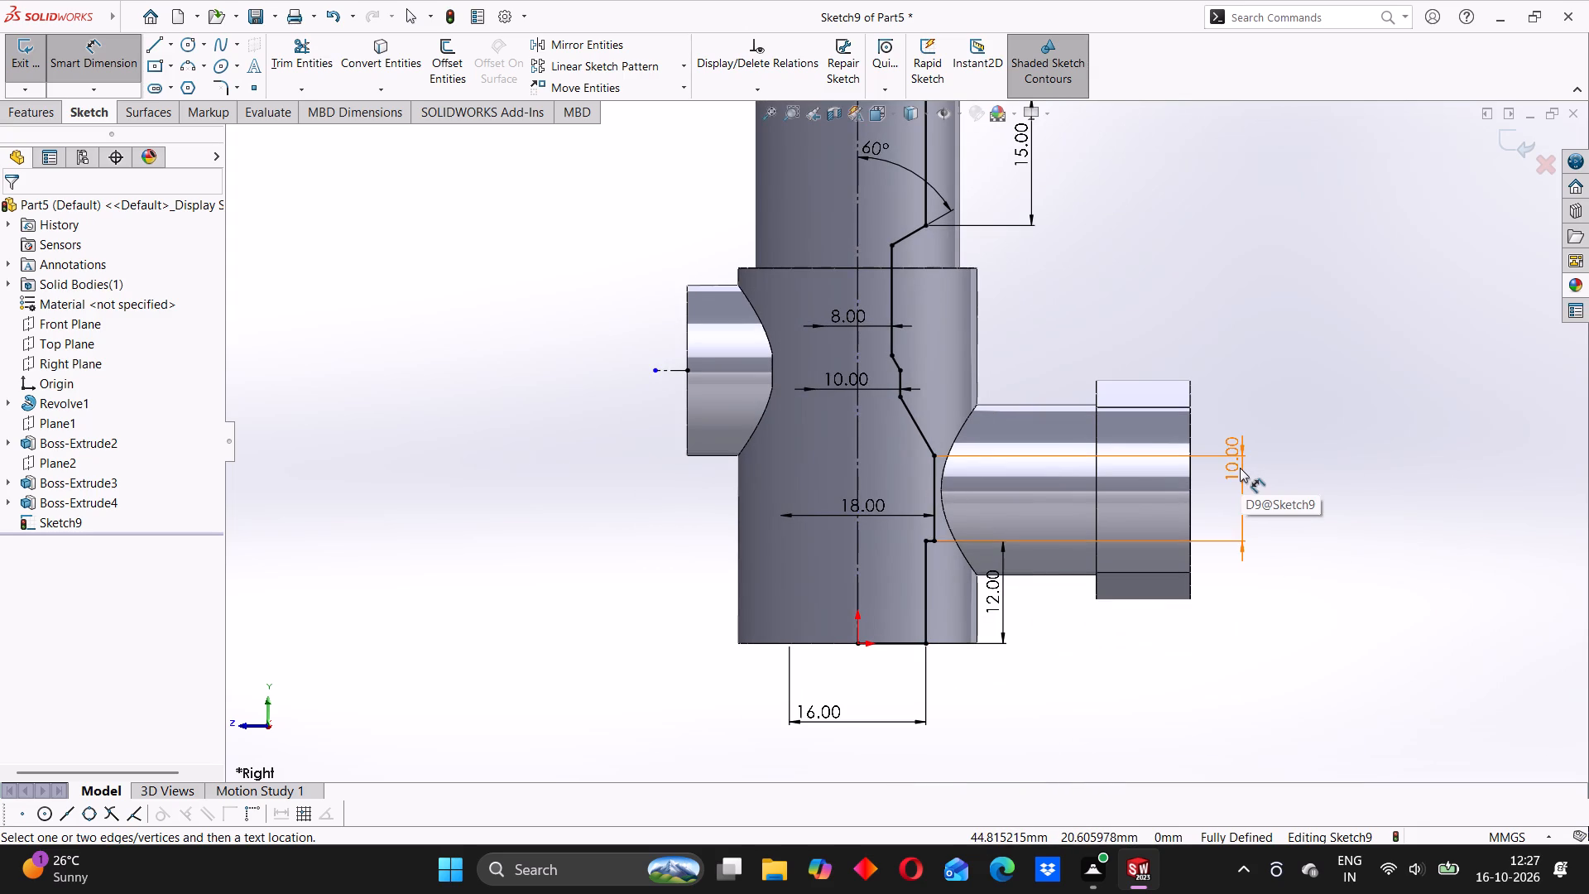
pyautogui.click(1232, 470)
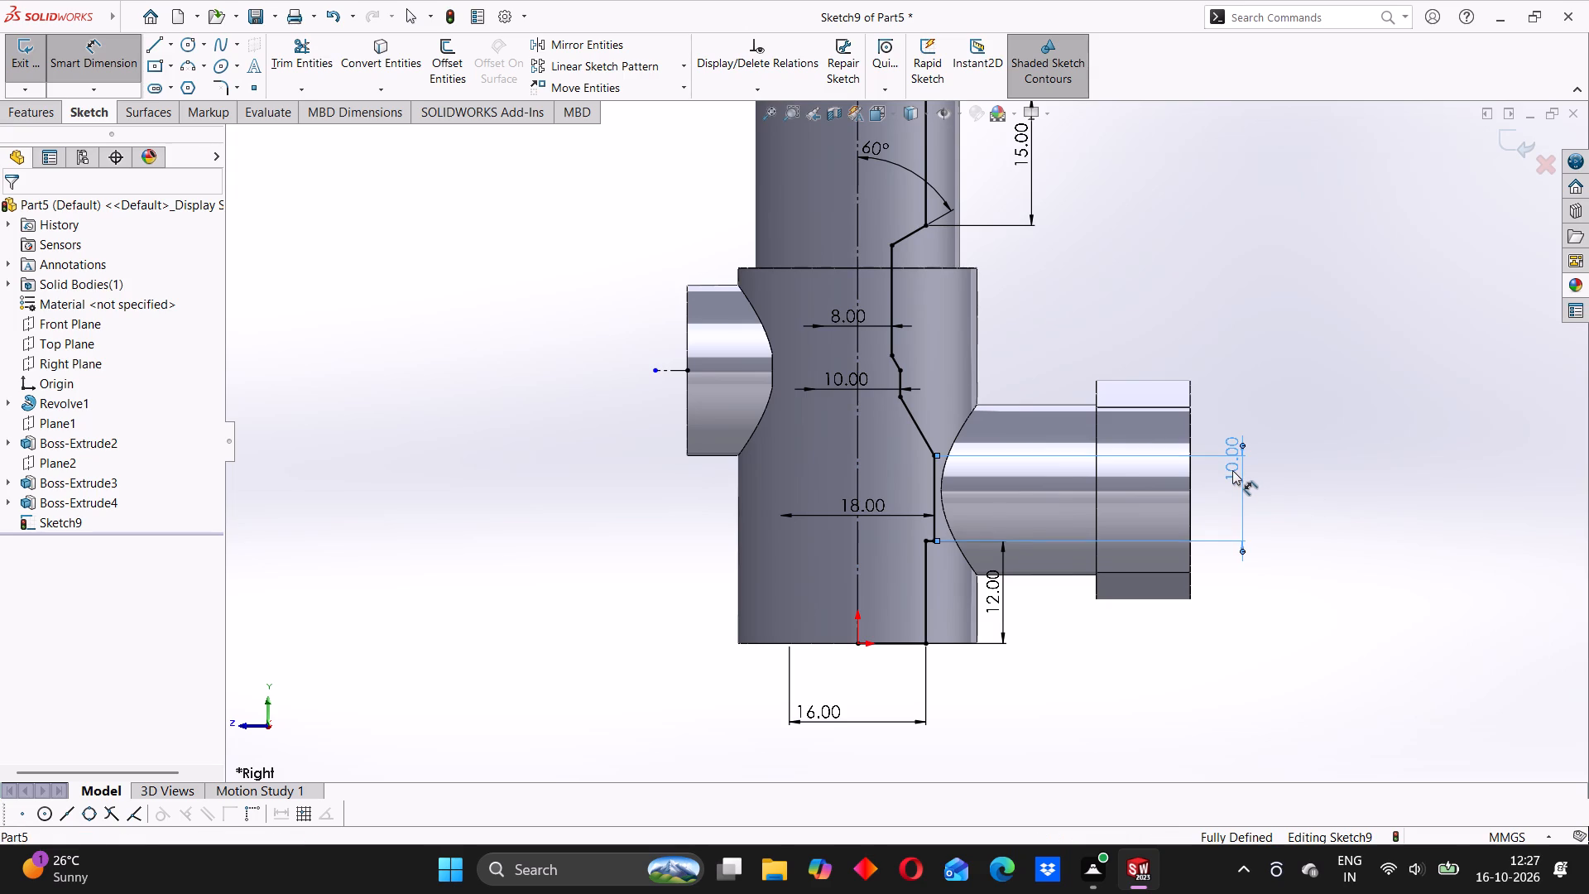
pyautogui.press('Delete')
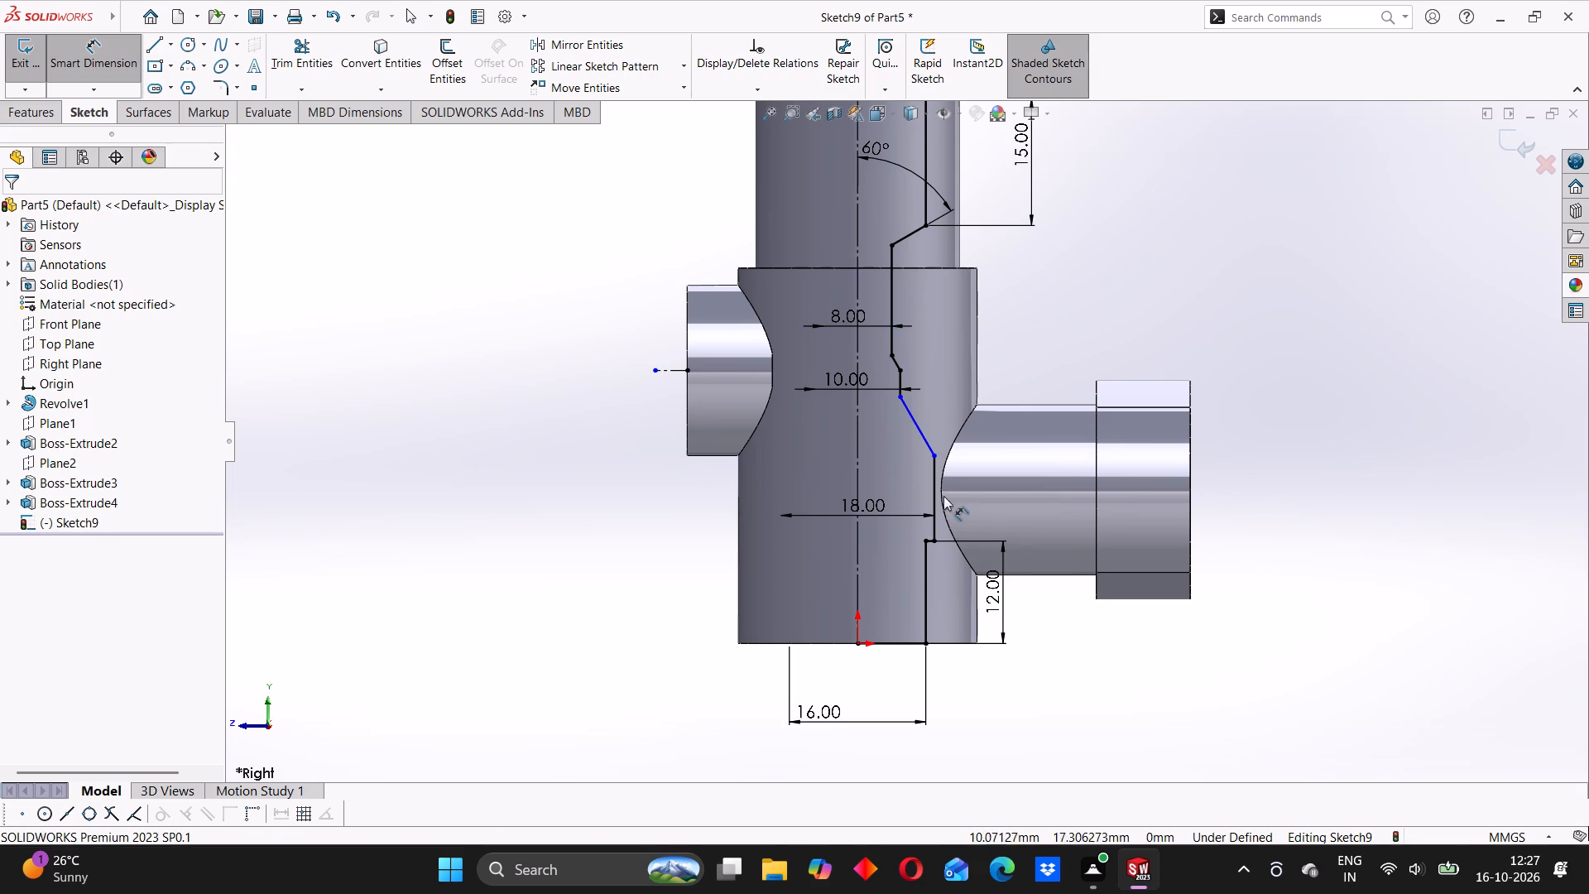
# Draw a horizontal construction centerline about 10.8 mm long outward from the midpoint of the larger side branch's end edge.
pyautogui.click(170, 45)
pyautogui.click(177, 84)
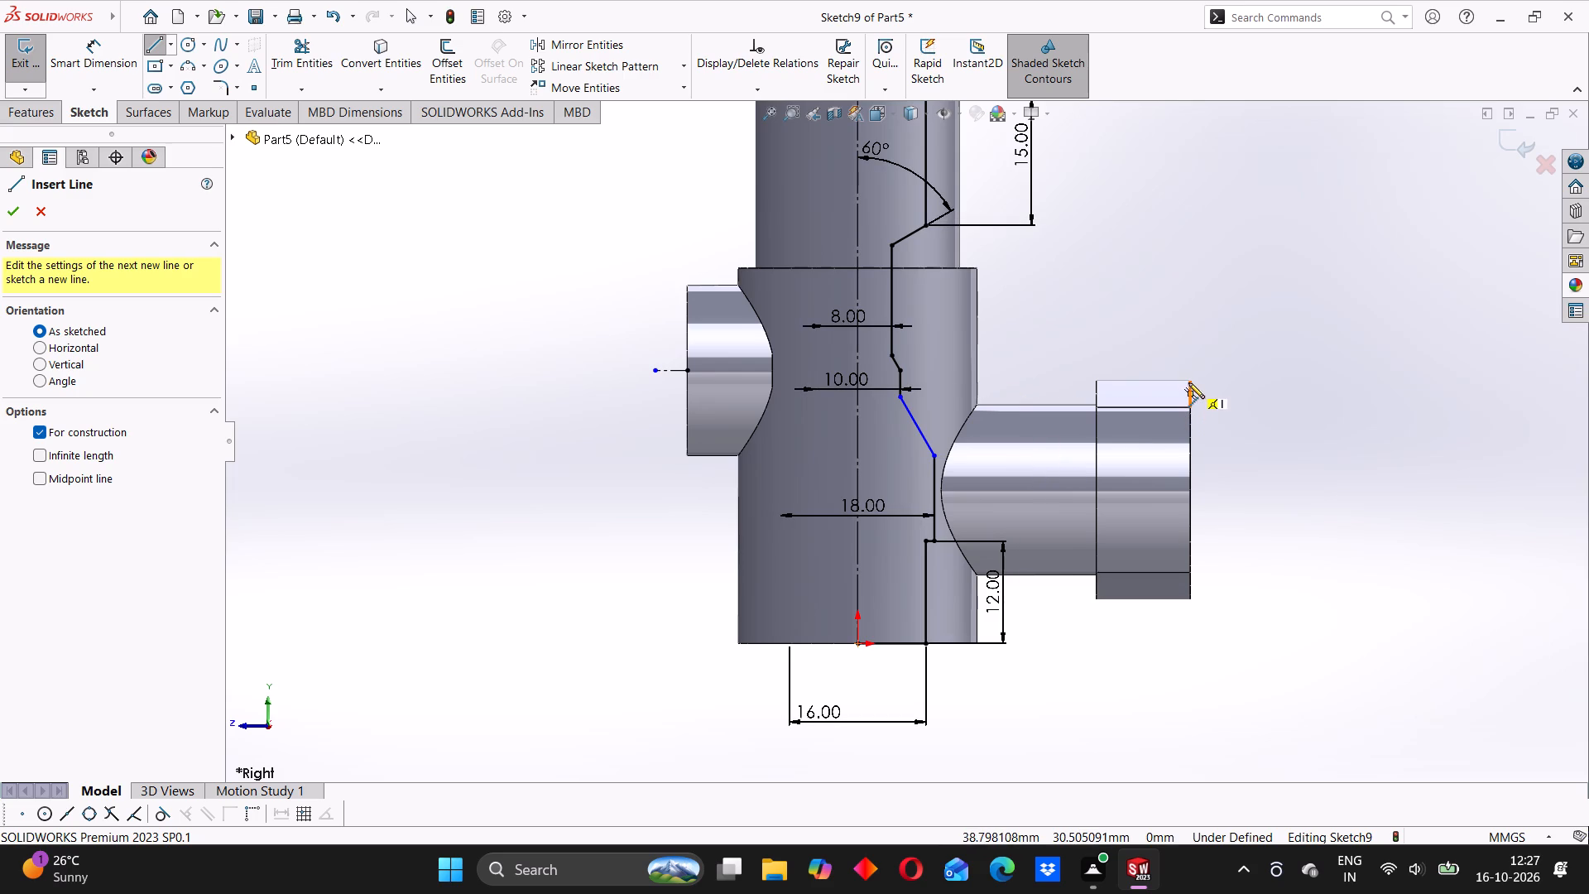
pyautogui.click(1190, 488)
pyautogui.click(1282, 487)
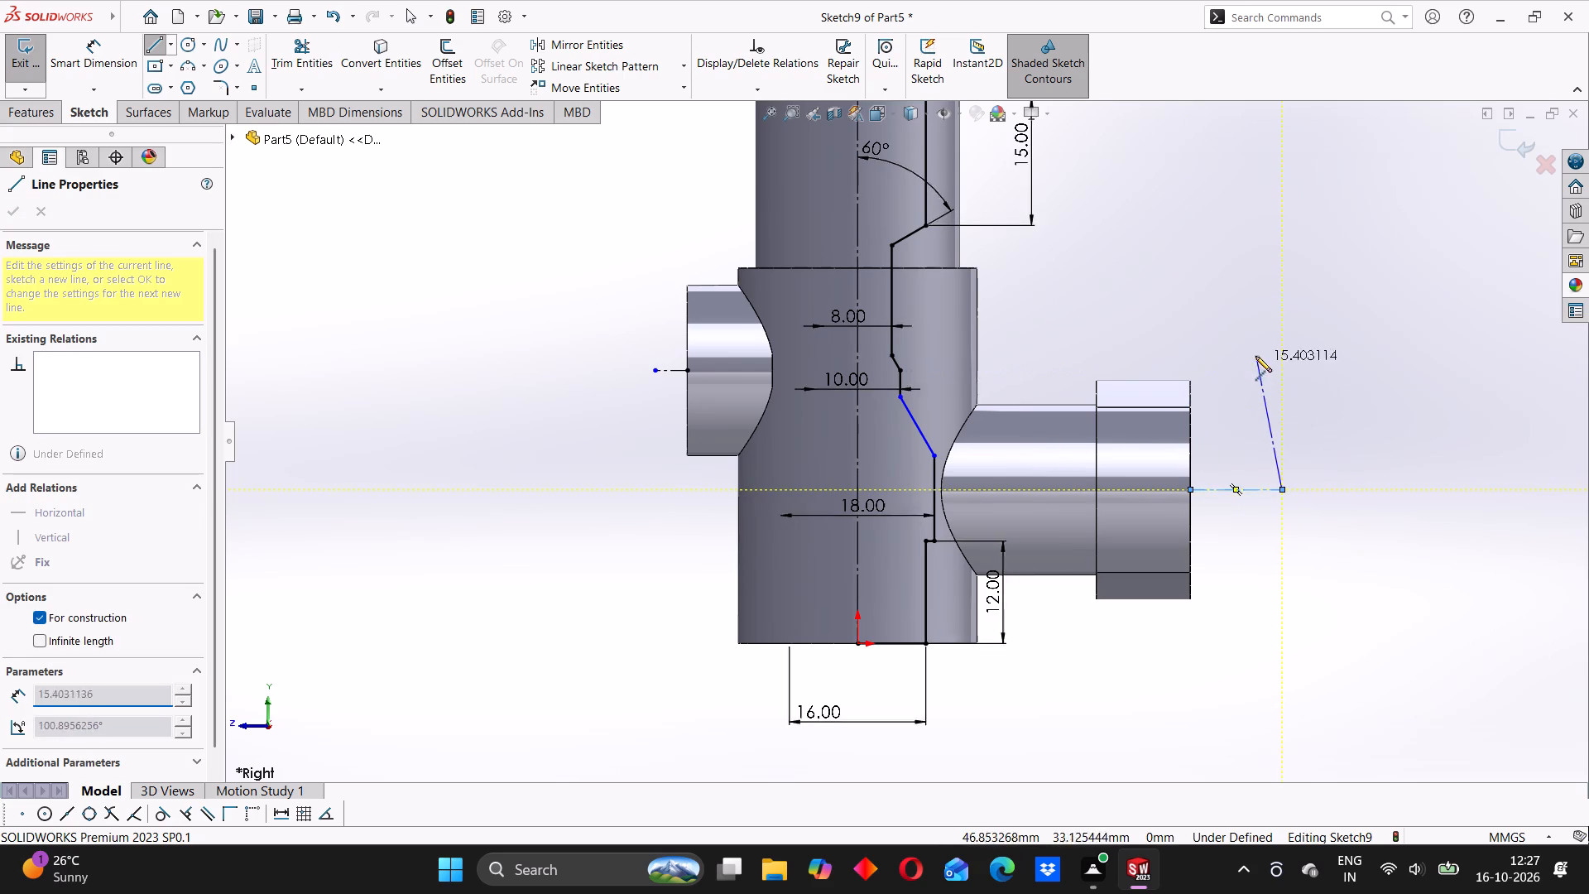
pyautogui.rightClick(1291, 297)
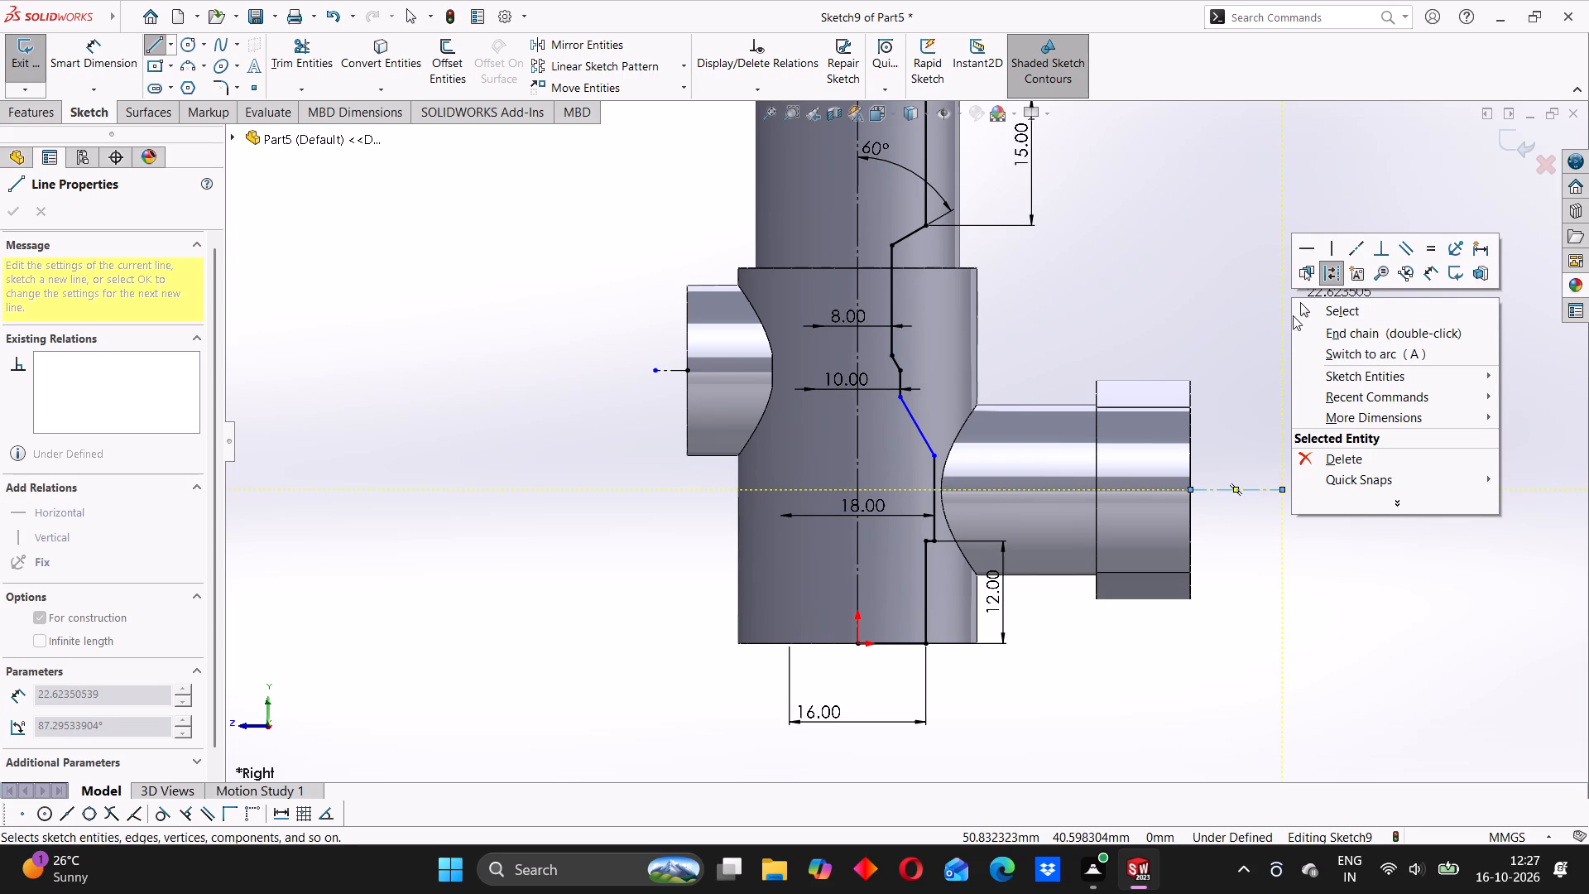
pyautogui.click(1333, 315)
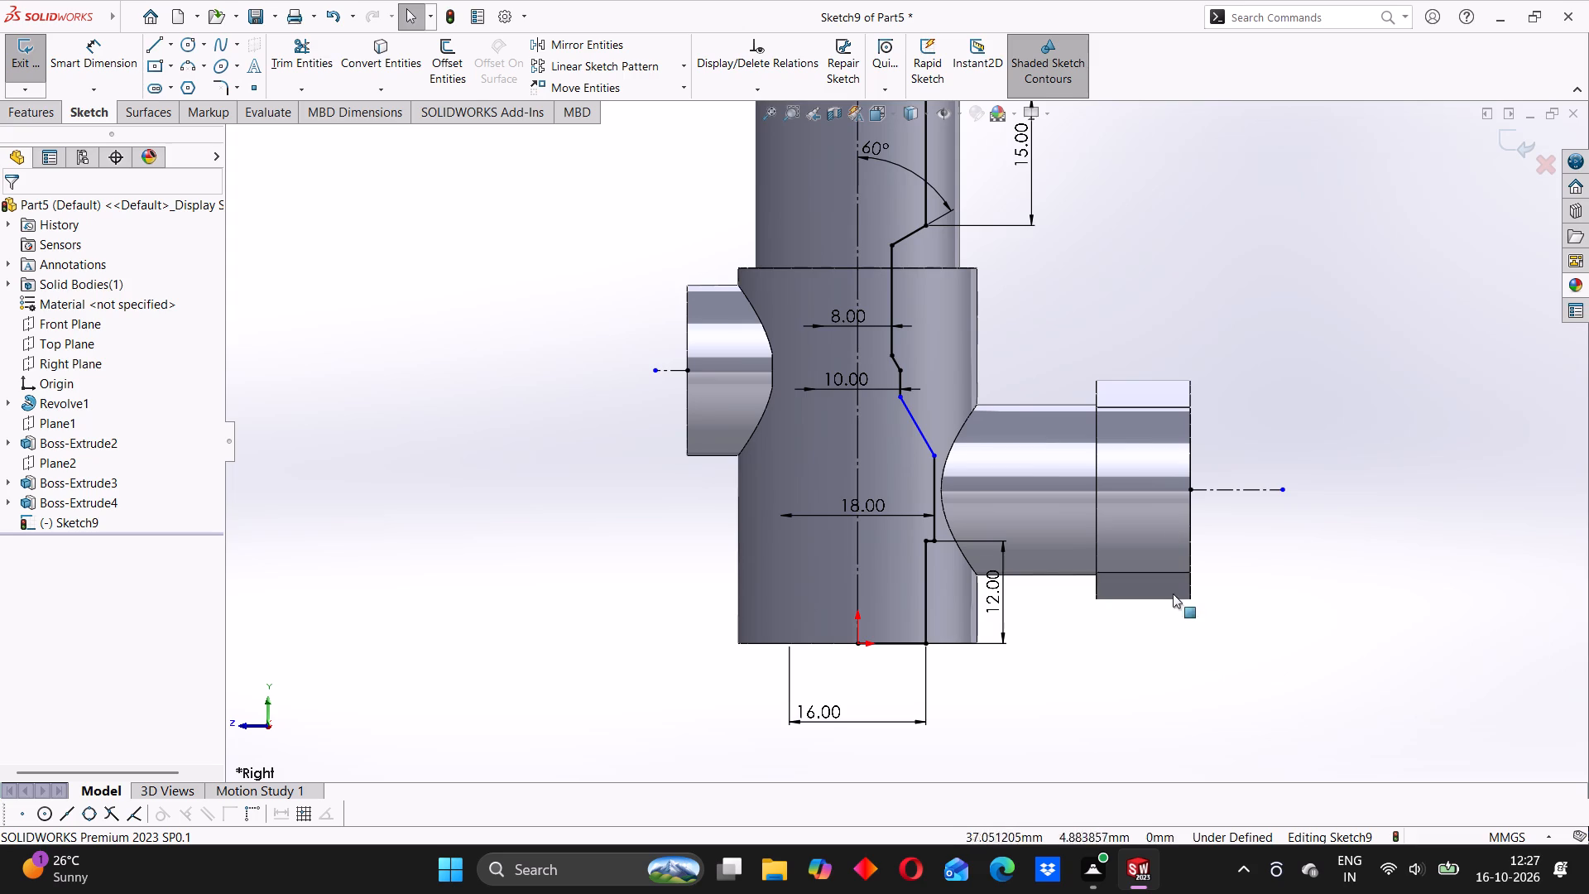
# Make the midpoint of the 18 mm bore's vertical line coincident with the side branch's construction centerline.
pyautogui.scroll(-3, 1182, 467)
pyautogui.click(1178, 503)
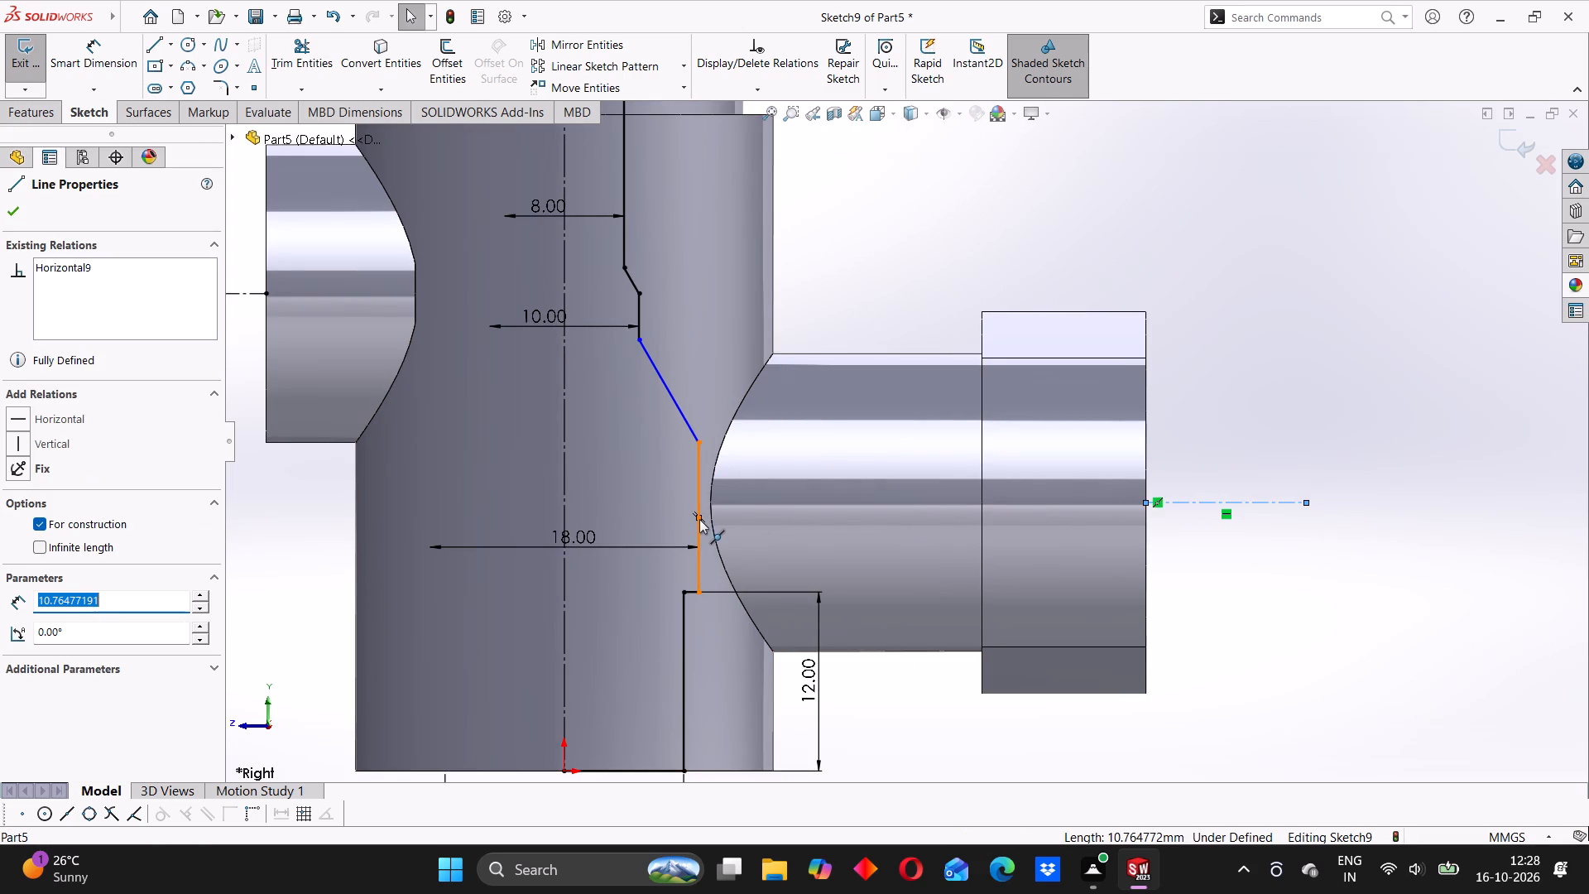
pyautogui.keyDown('ctrl'); pyautogui.click(699, 517); pyautogui.keyUp('ctrl')
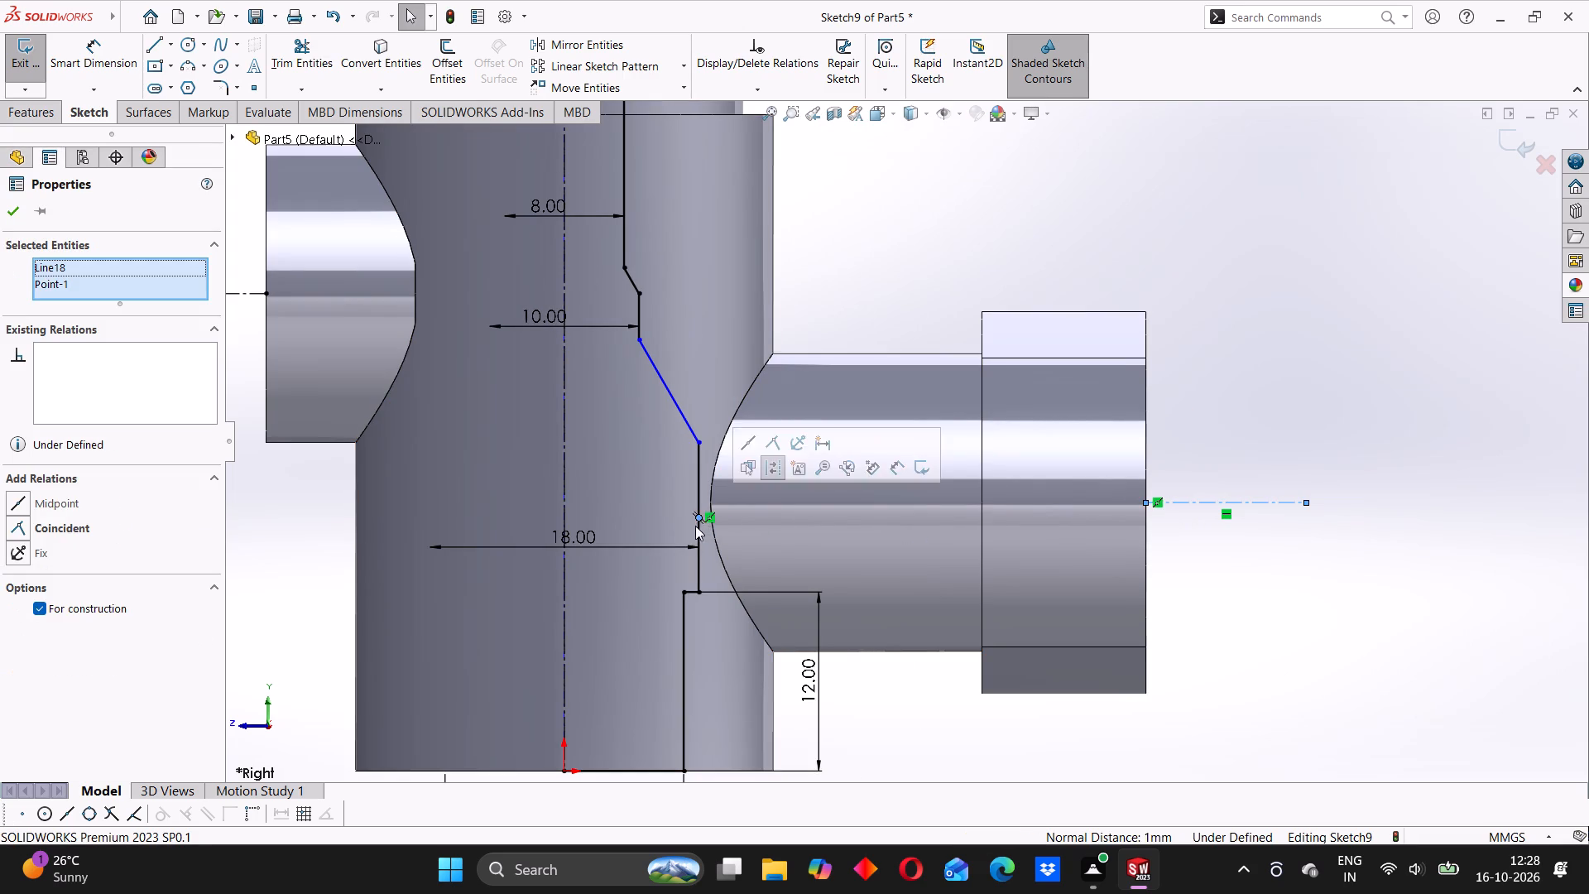
pyautogui.click(20, 529)
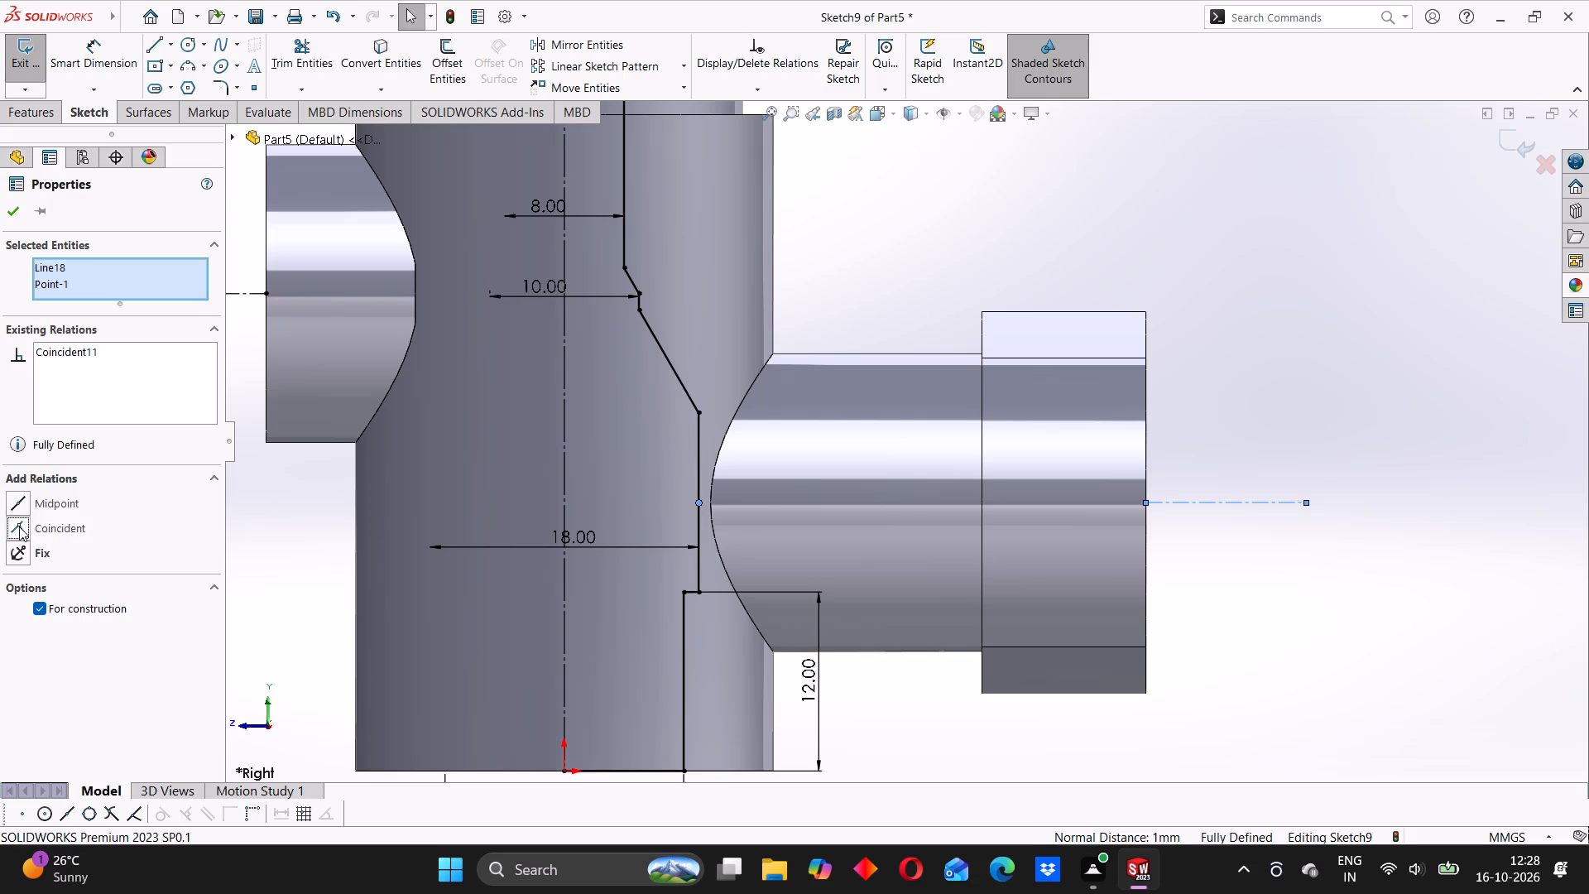
pyautogui.scroll(2, 1278, 325)
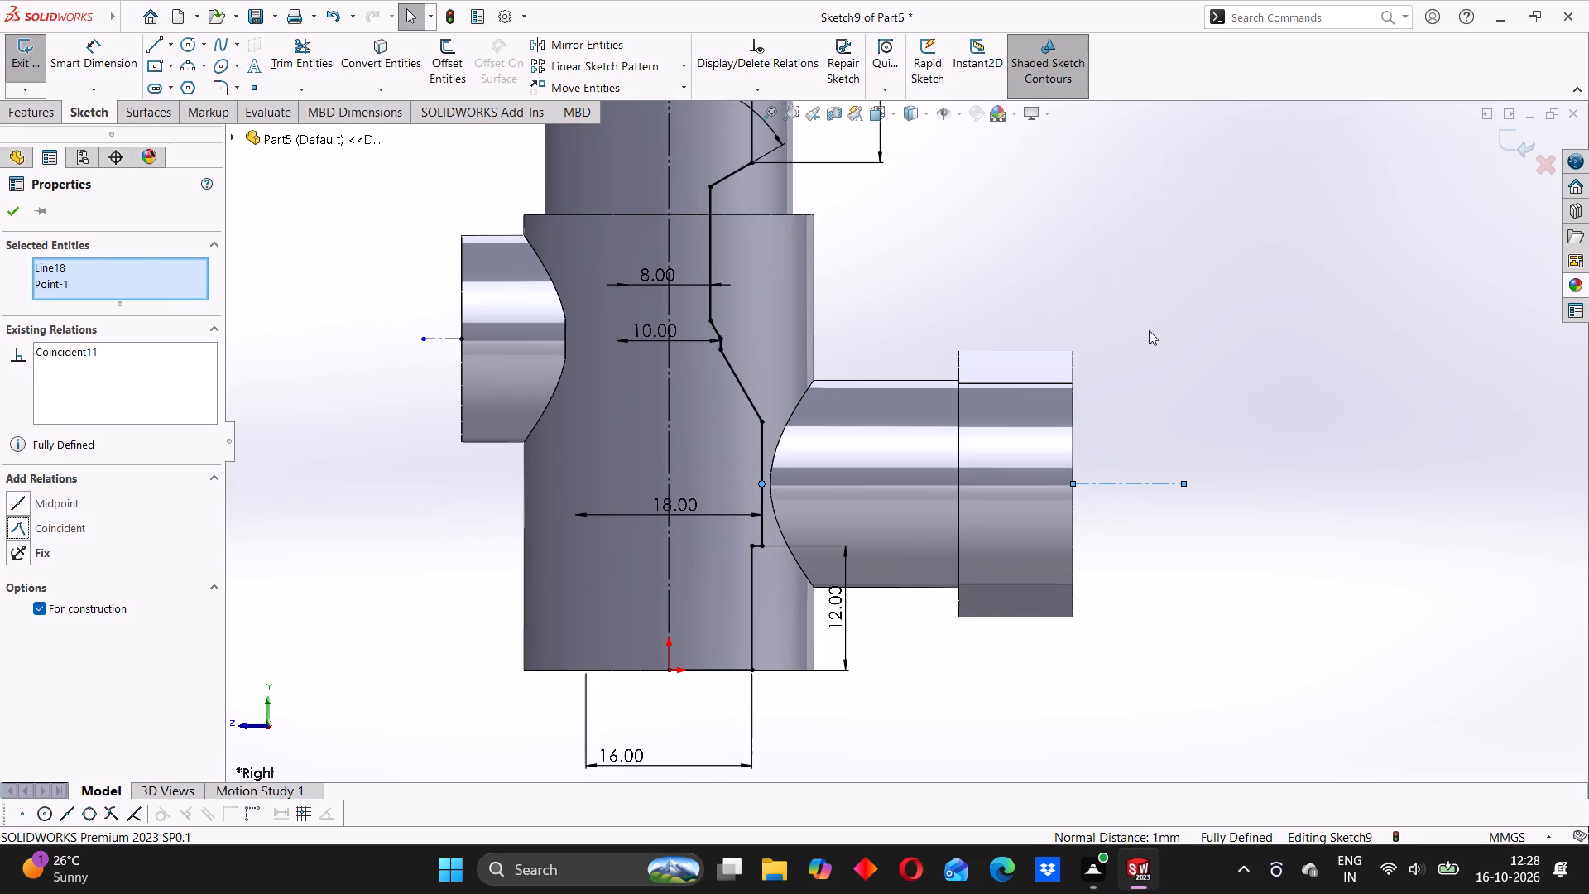
pyautogui.click(1080, 305)
# Examine the bore profile around the 10 mm step and test whether its lower endpoint can move.
pyautogui.scroll(-2, 709, 348)
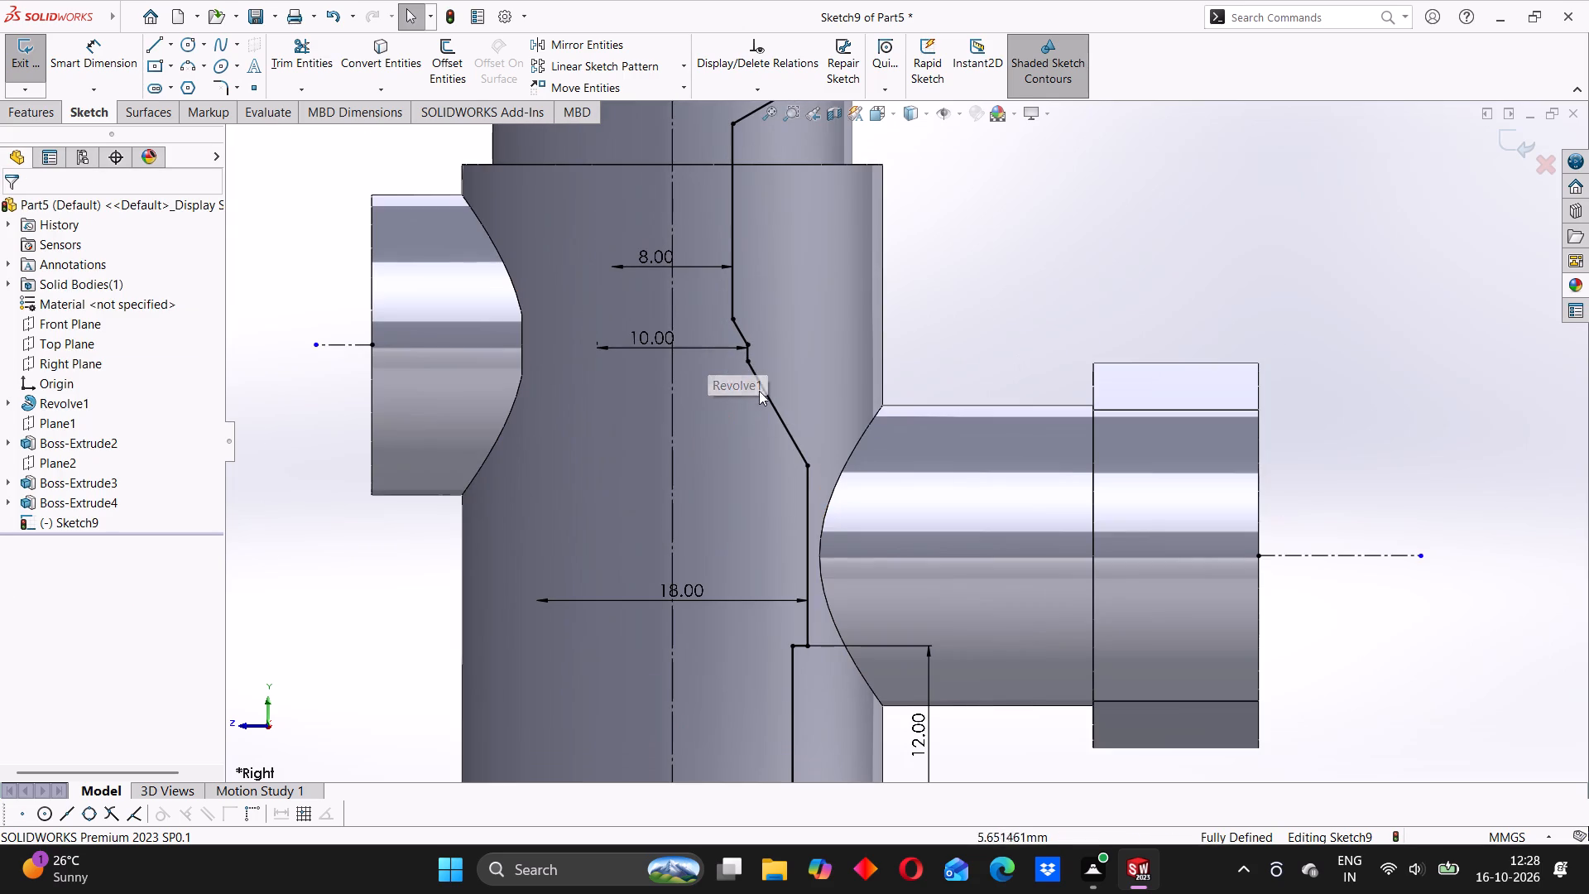
pyautogui.moveTo(749, 363); pyautogui.dragTo(750, 377)
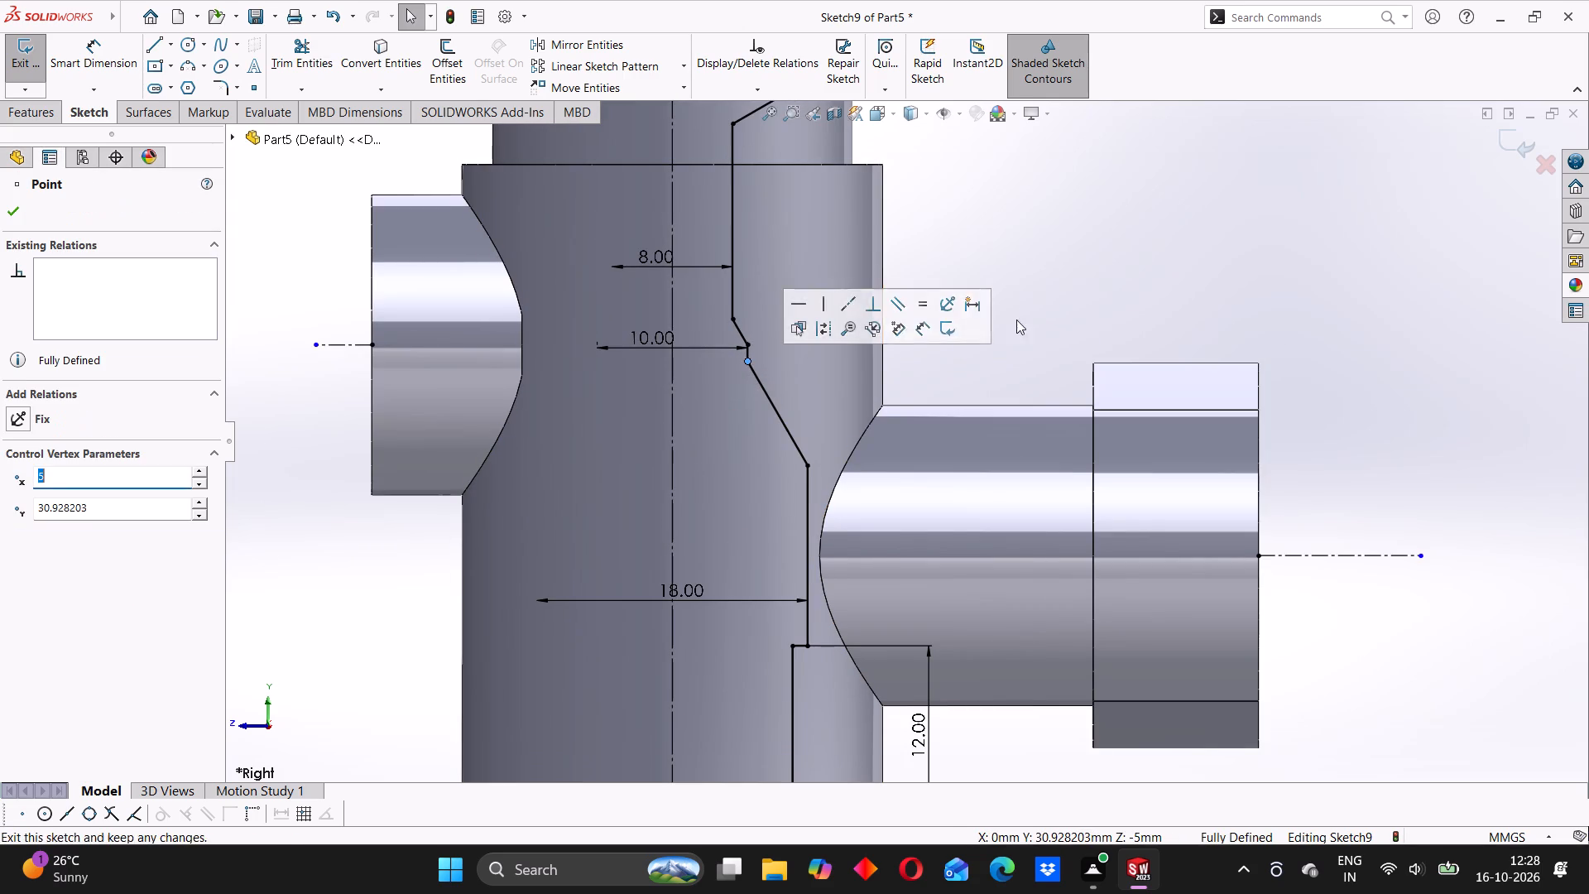
pyautogui.click(1142, 296)
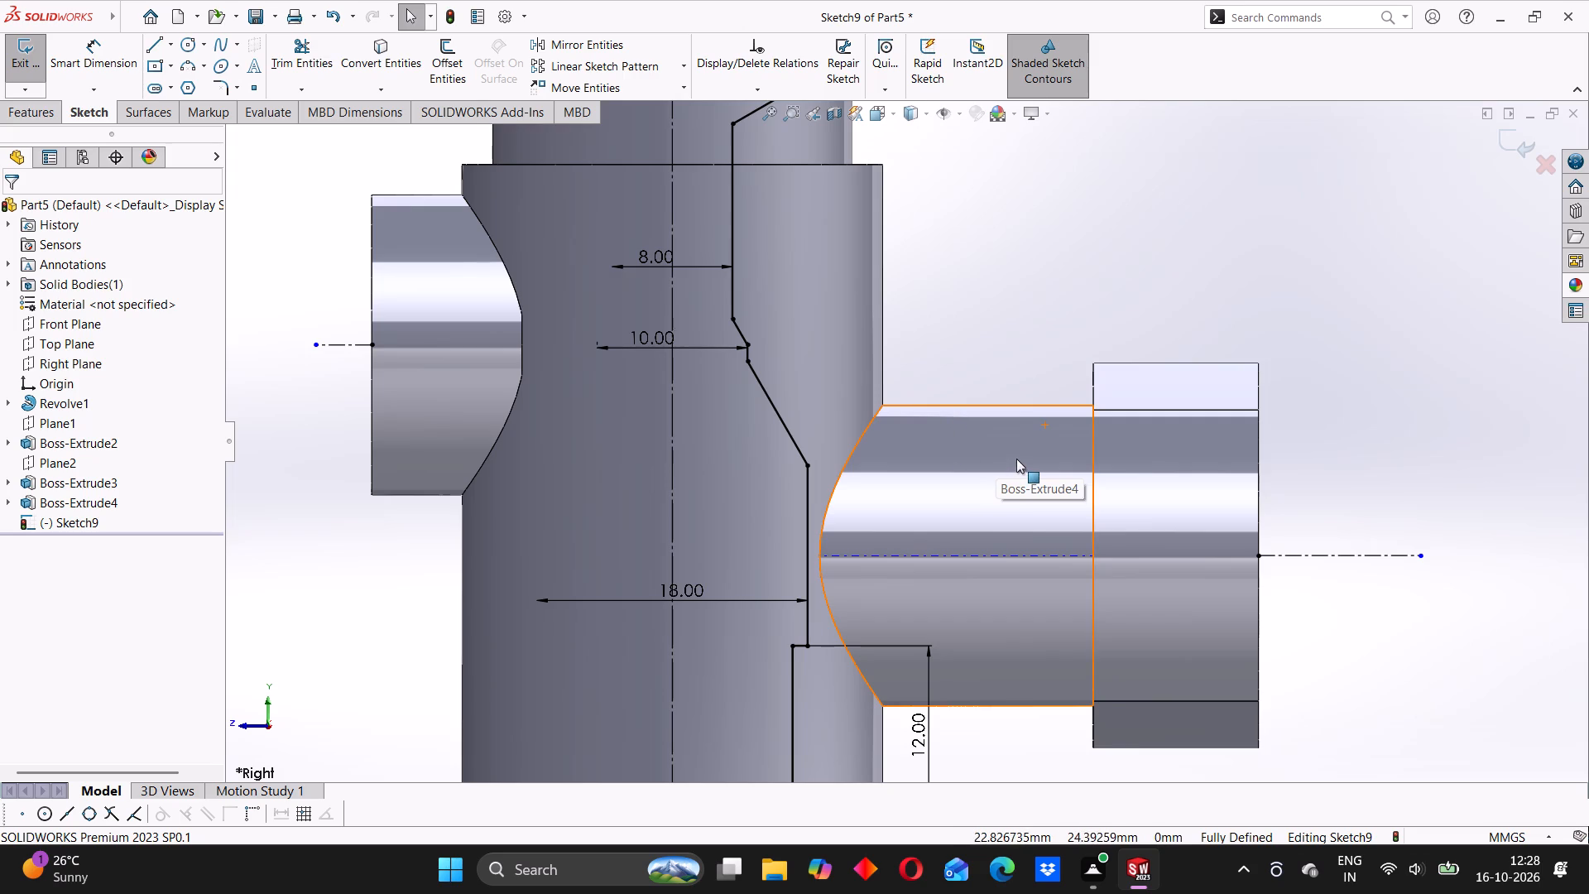
pyautogui.scroll(1, 784, 411)
pyautogui.scroll(-3, 746, 387)
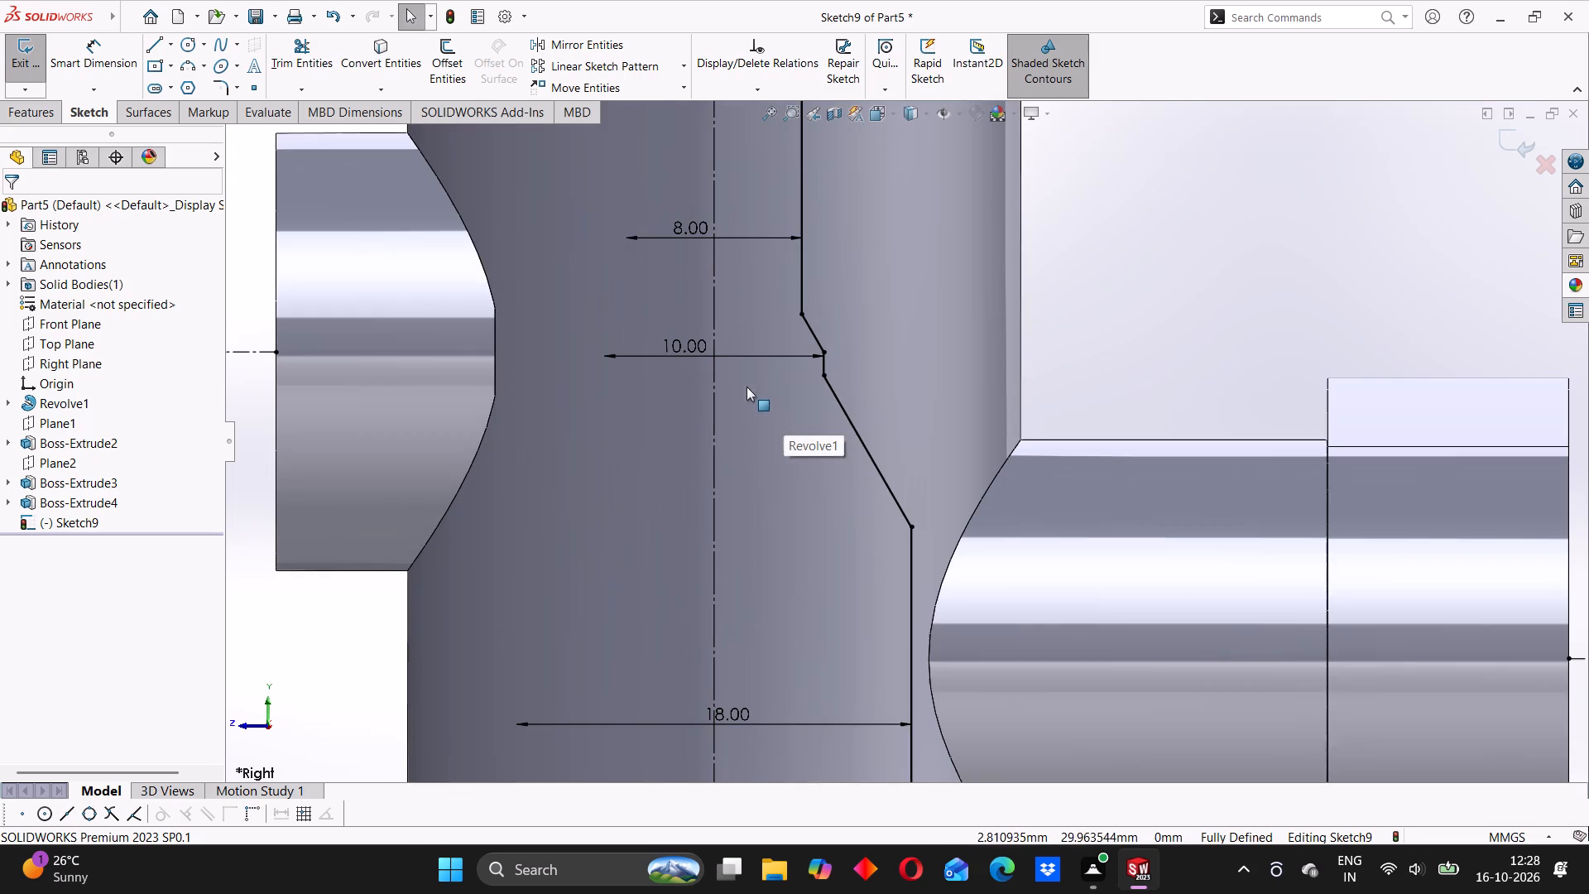
pyautogui.scroll(2, 993, 422)
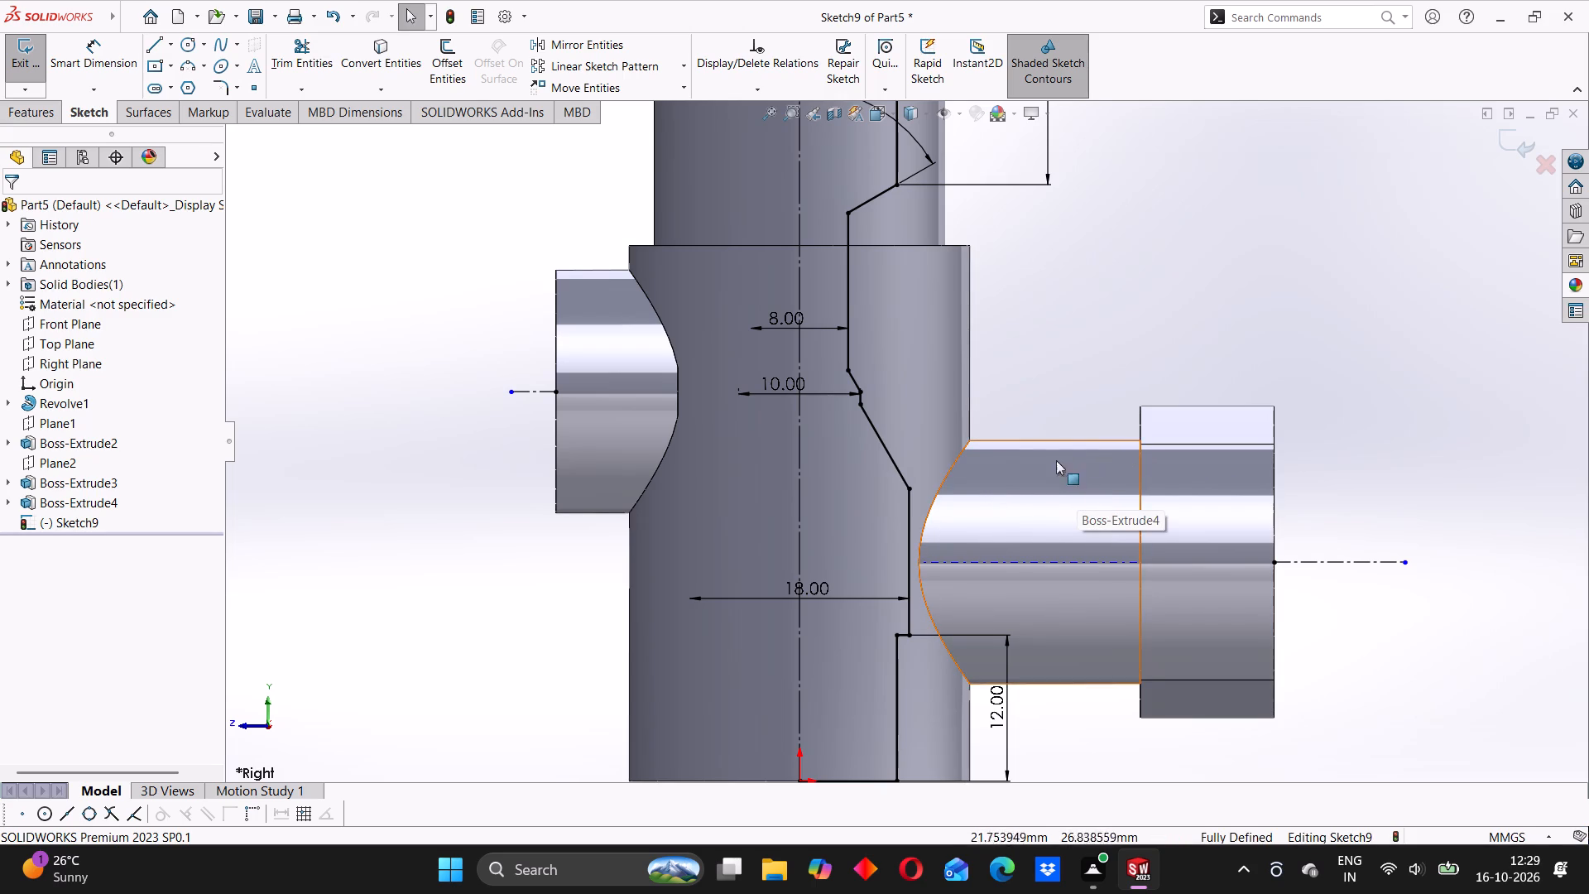
pyautogui.scroll(5, 1040, 509)
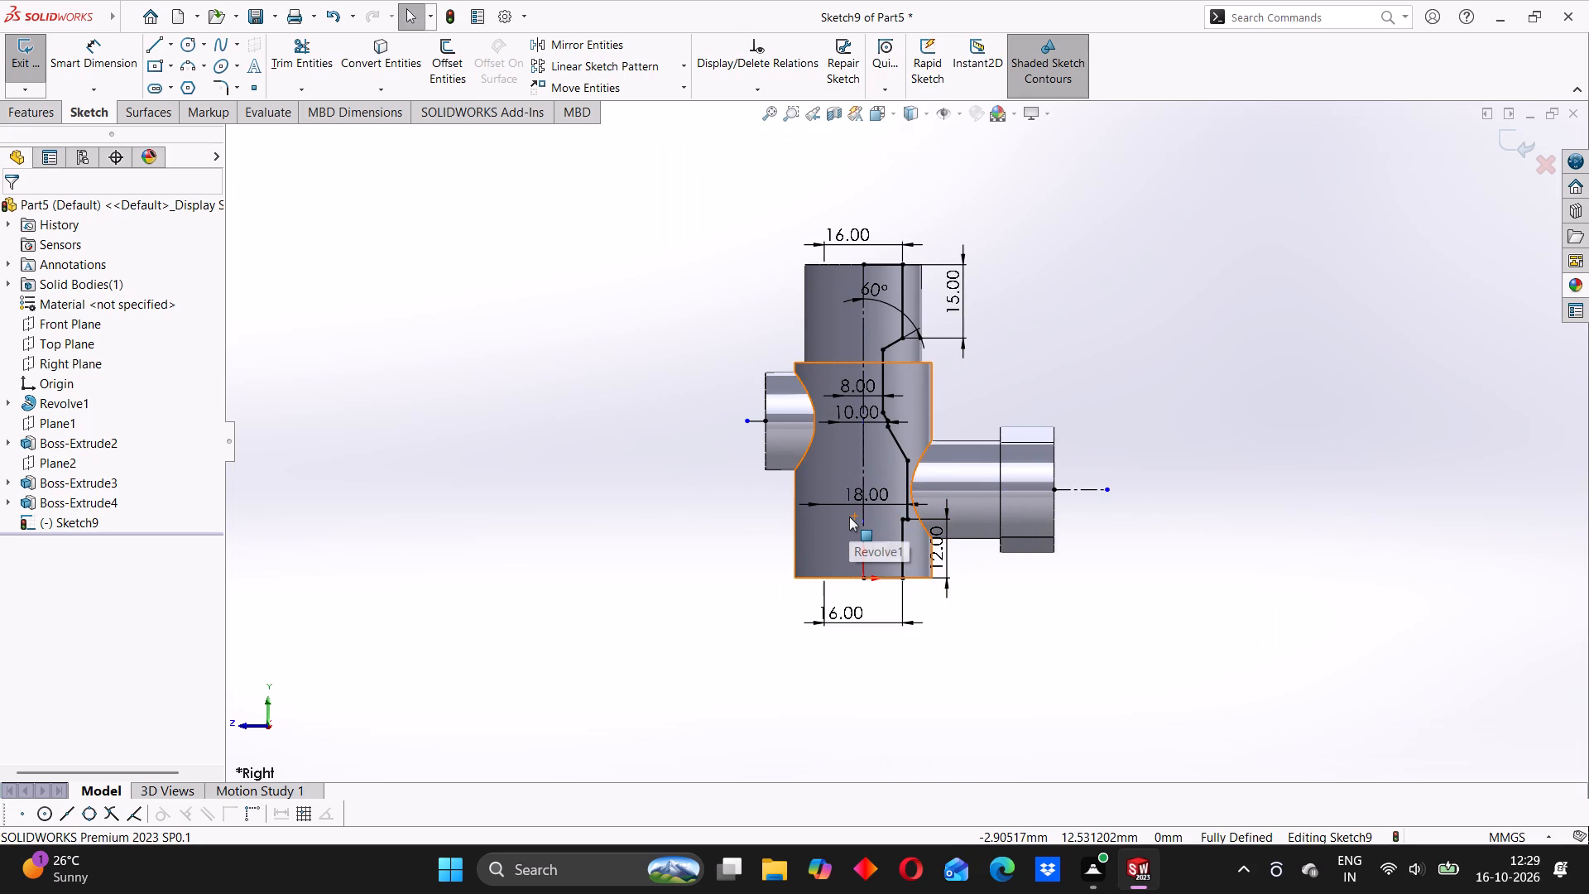
pyautogui.scroll(-5, 864, 424)
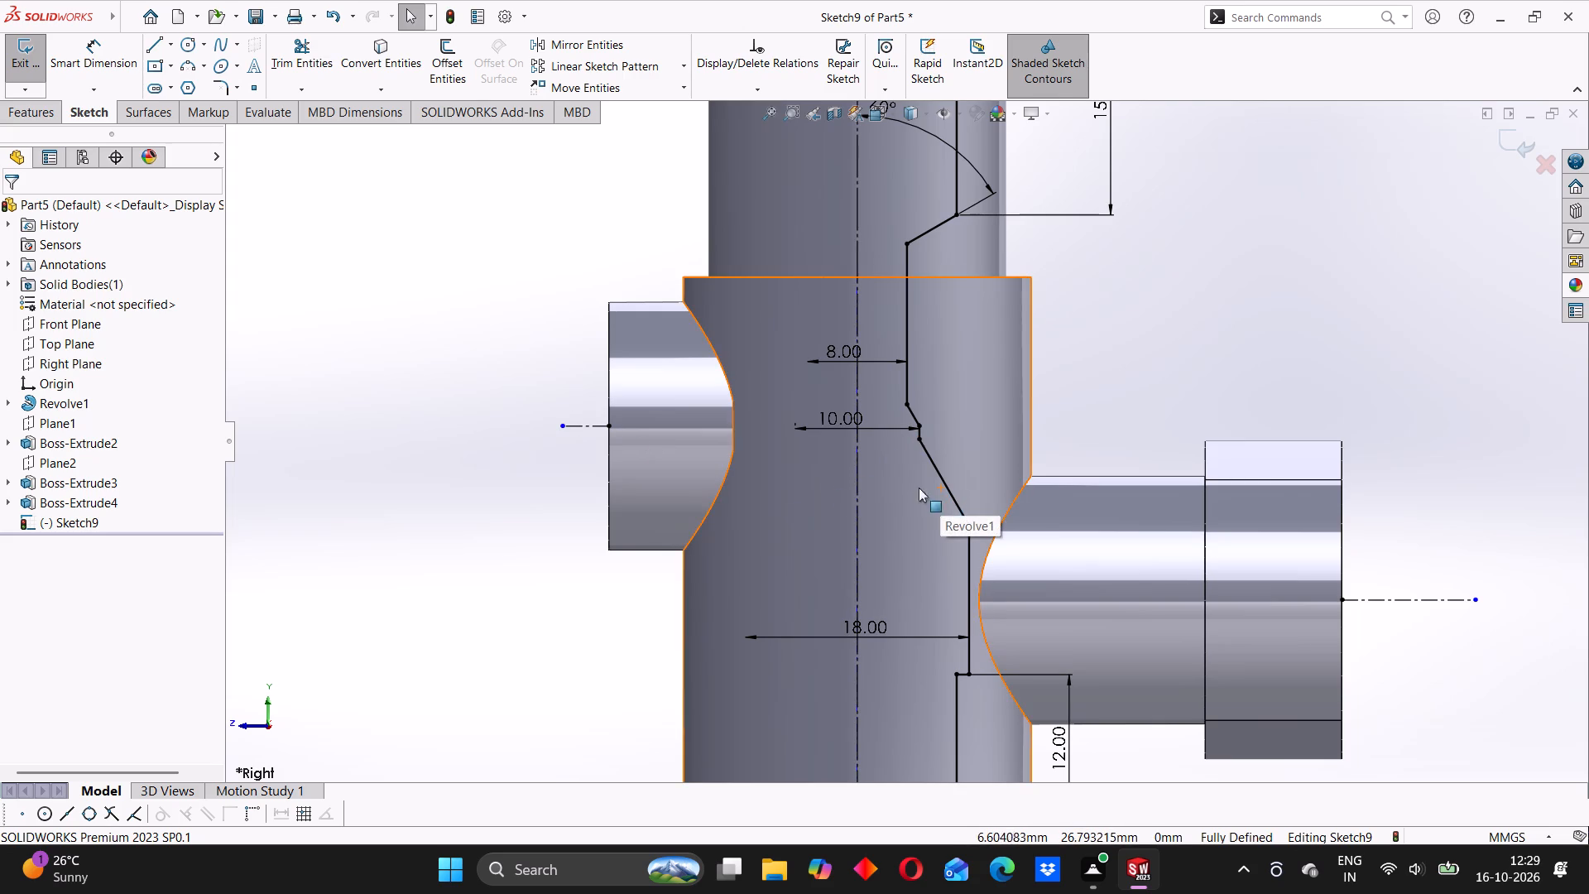
# Delete the horizontal construction centerline at the end of the smaller side branch.
pyautogui.click(584, 426)
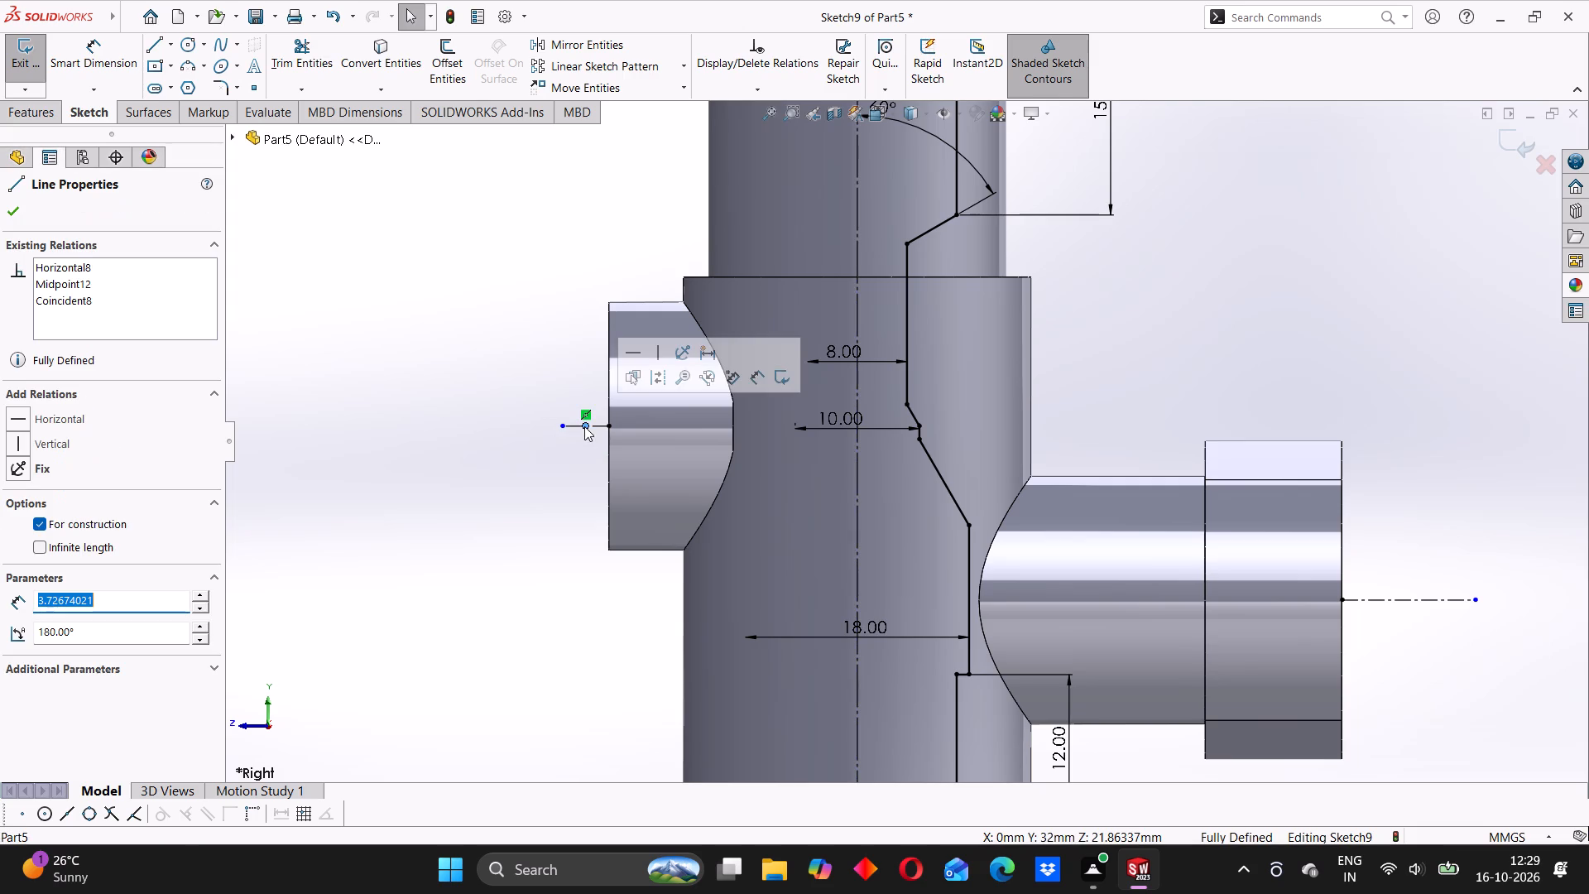
pyautogui.click(464, 440)
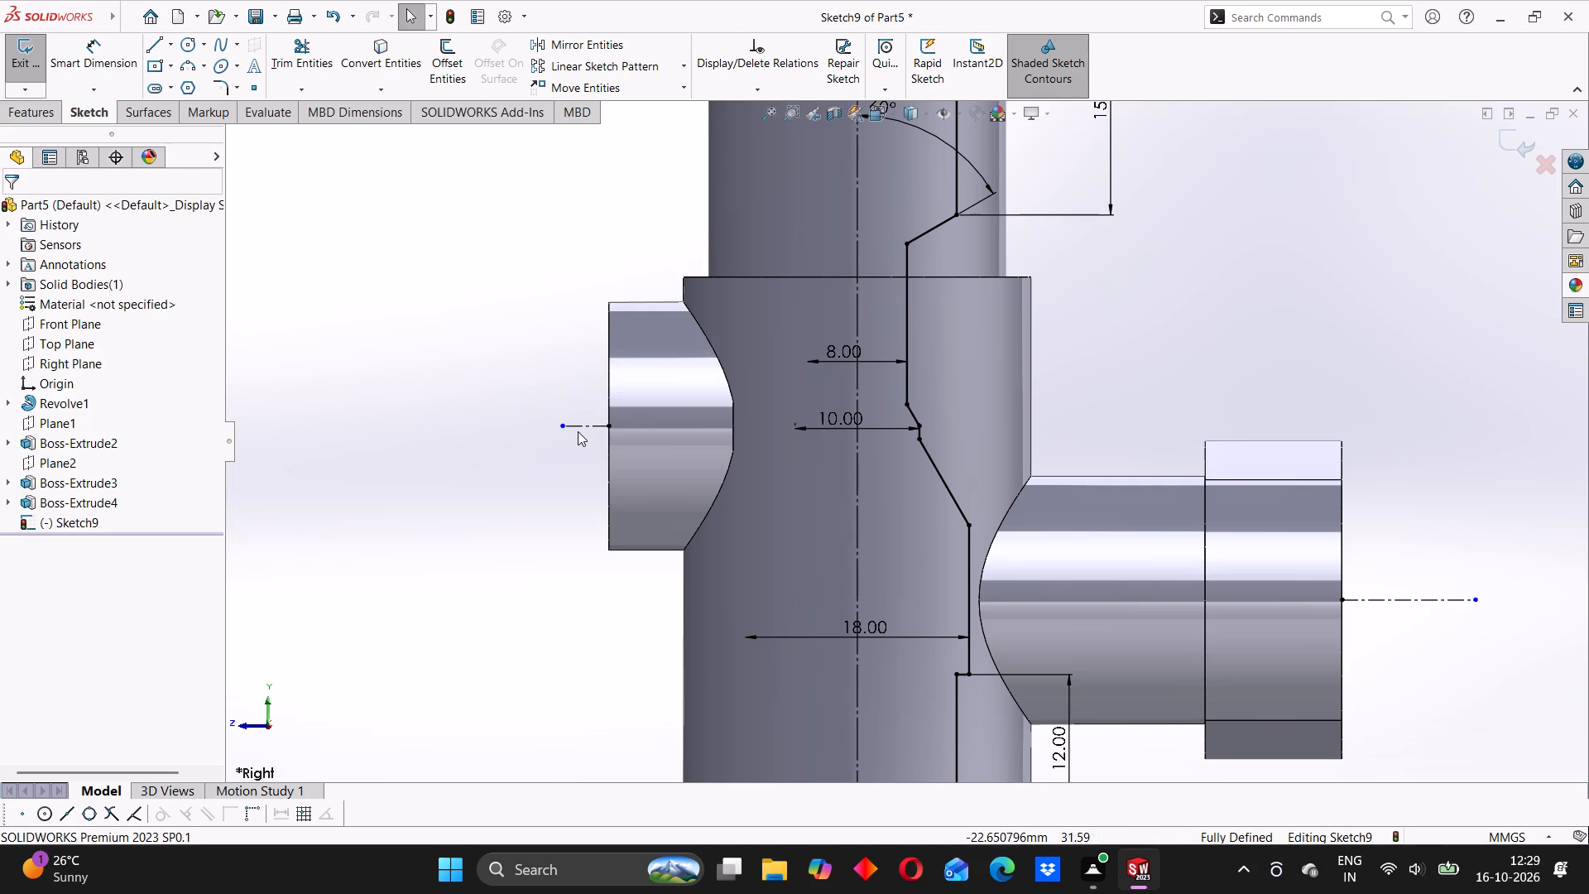
pyautogui.click(578, 431)
pyautogui.click(578, 428)
pyautogui.press('Delete')
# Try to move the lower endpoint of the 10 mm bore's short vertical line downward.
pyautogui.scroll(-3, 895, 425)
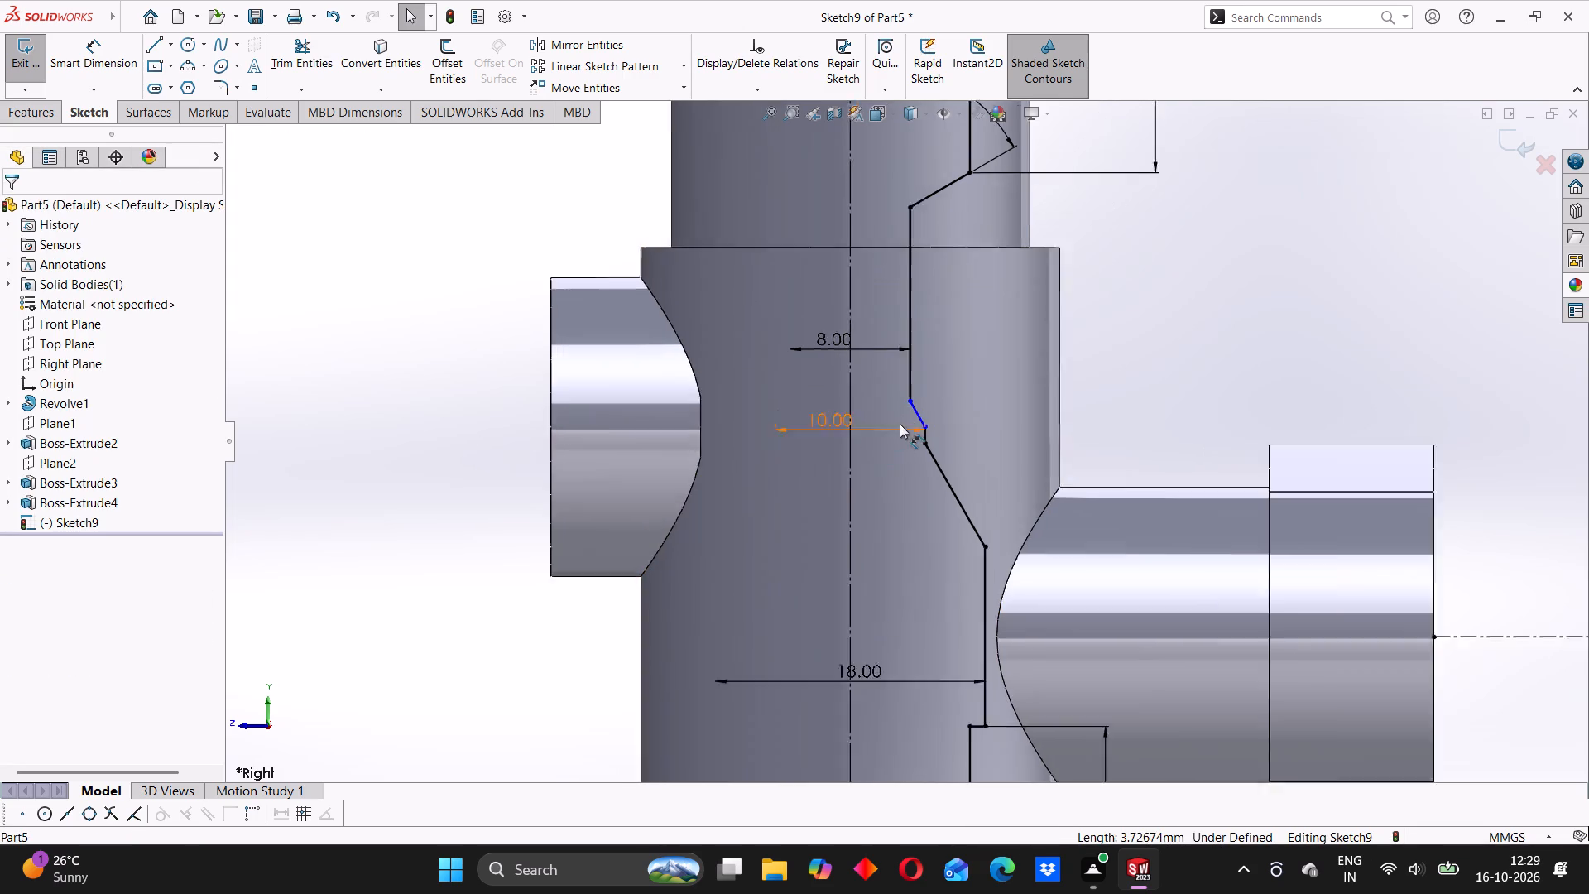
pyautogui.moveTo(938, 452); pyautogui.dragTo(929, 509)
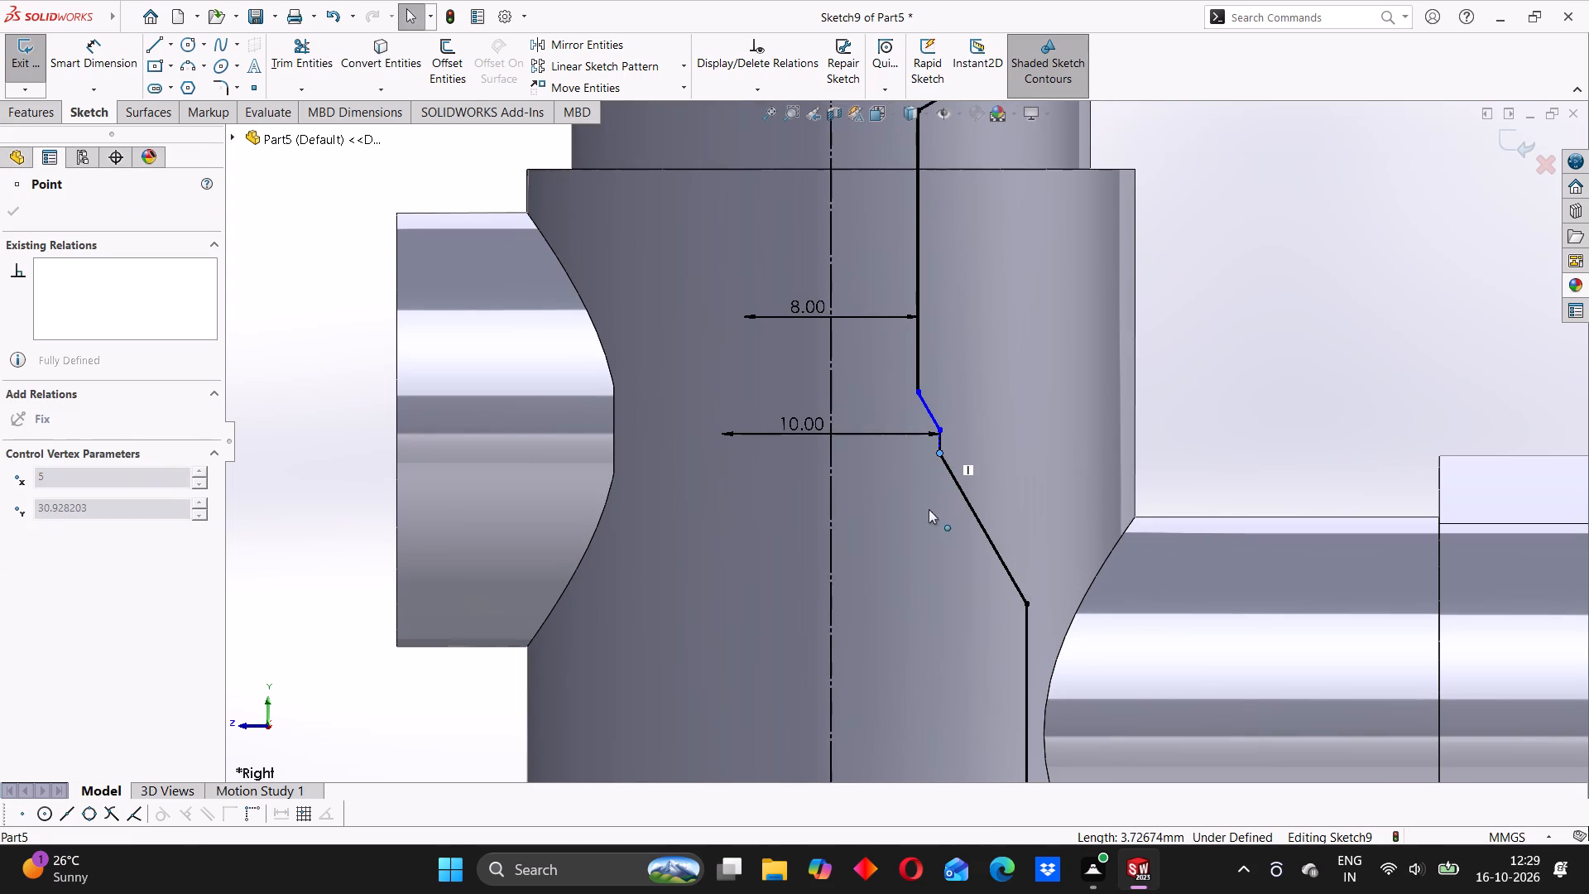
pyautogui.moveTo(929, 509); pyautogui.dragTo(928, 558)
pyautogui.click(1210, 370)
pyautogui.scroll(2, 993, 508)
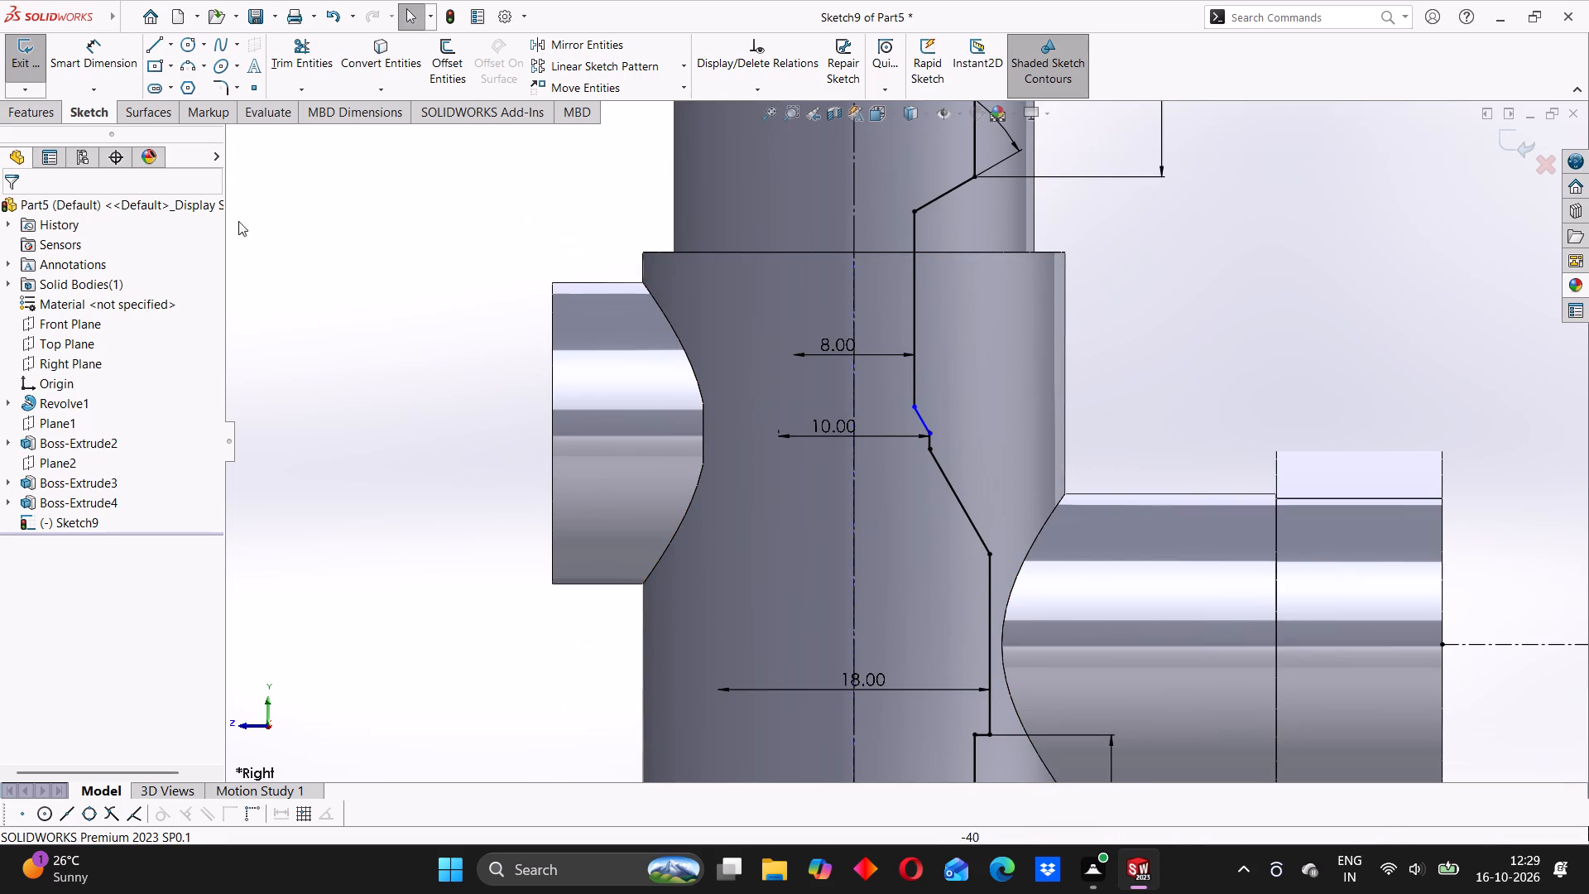
# Dimension the length of the 10 mm bore's short vertical line as 10 mm.
pyautogui.click(94, 60)
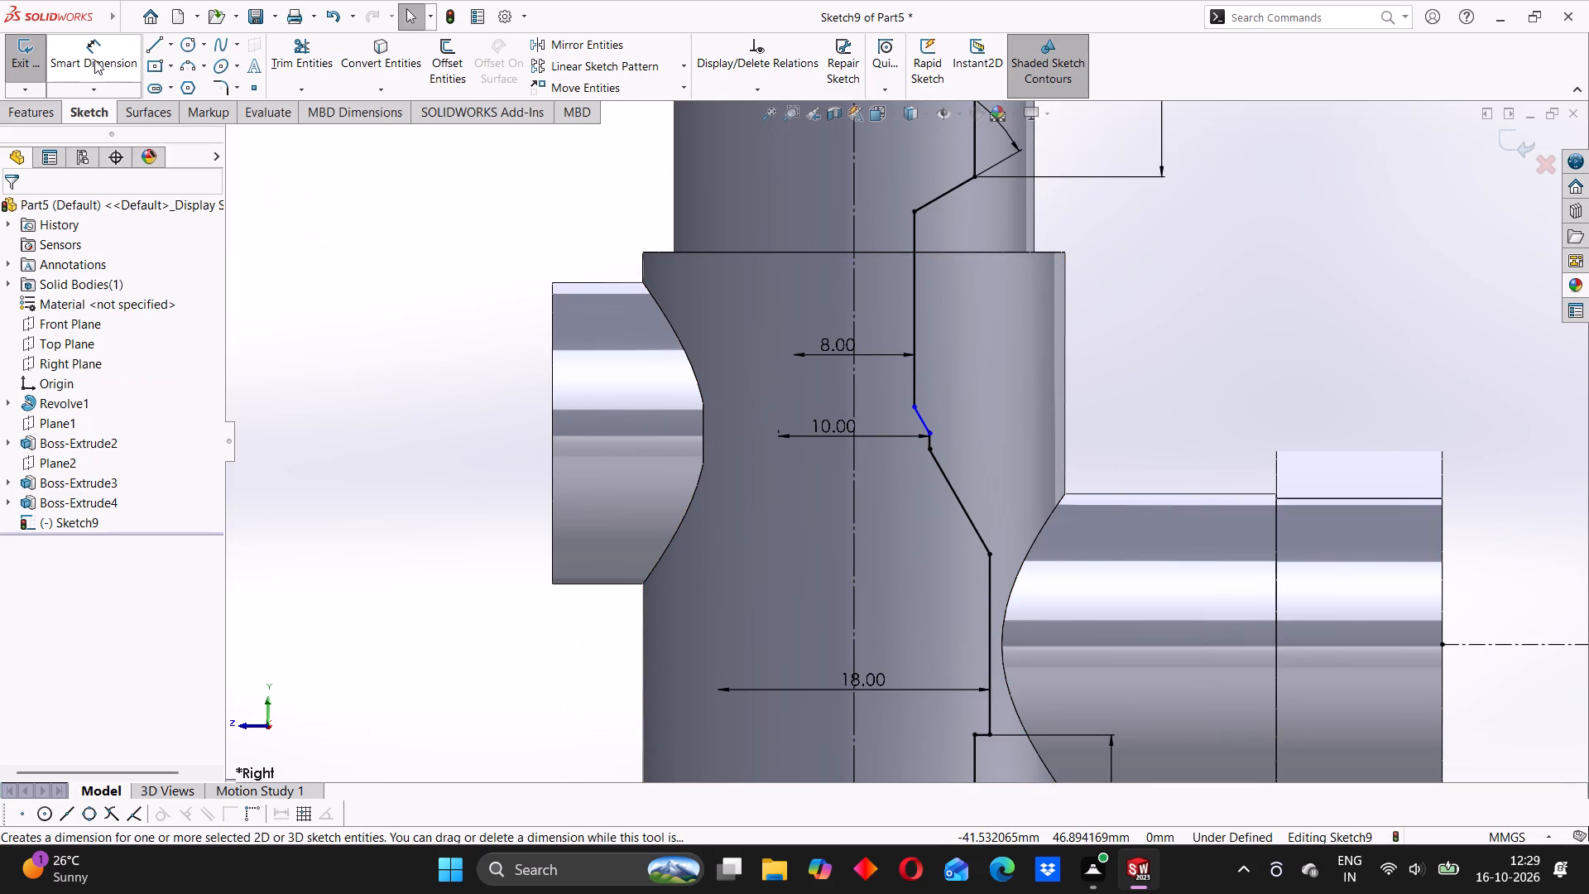
pyautogui.scroll(-3, 967, 462)
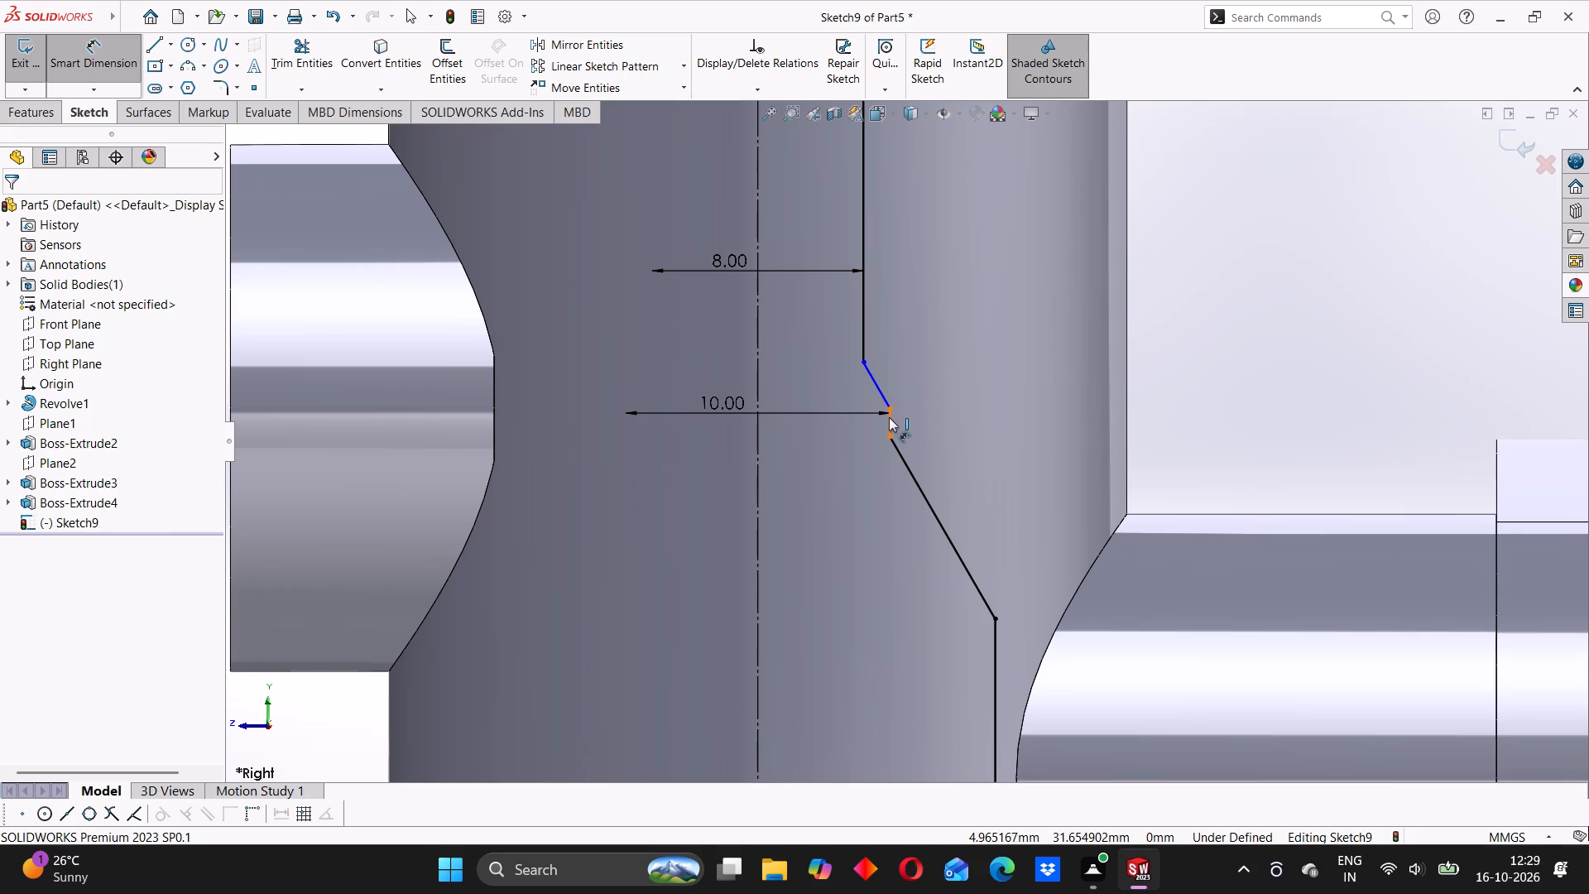
pyautogui.click(890, 418)
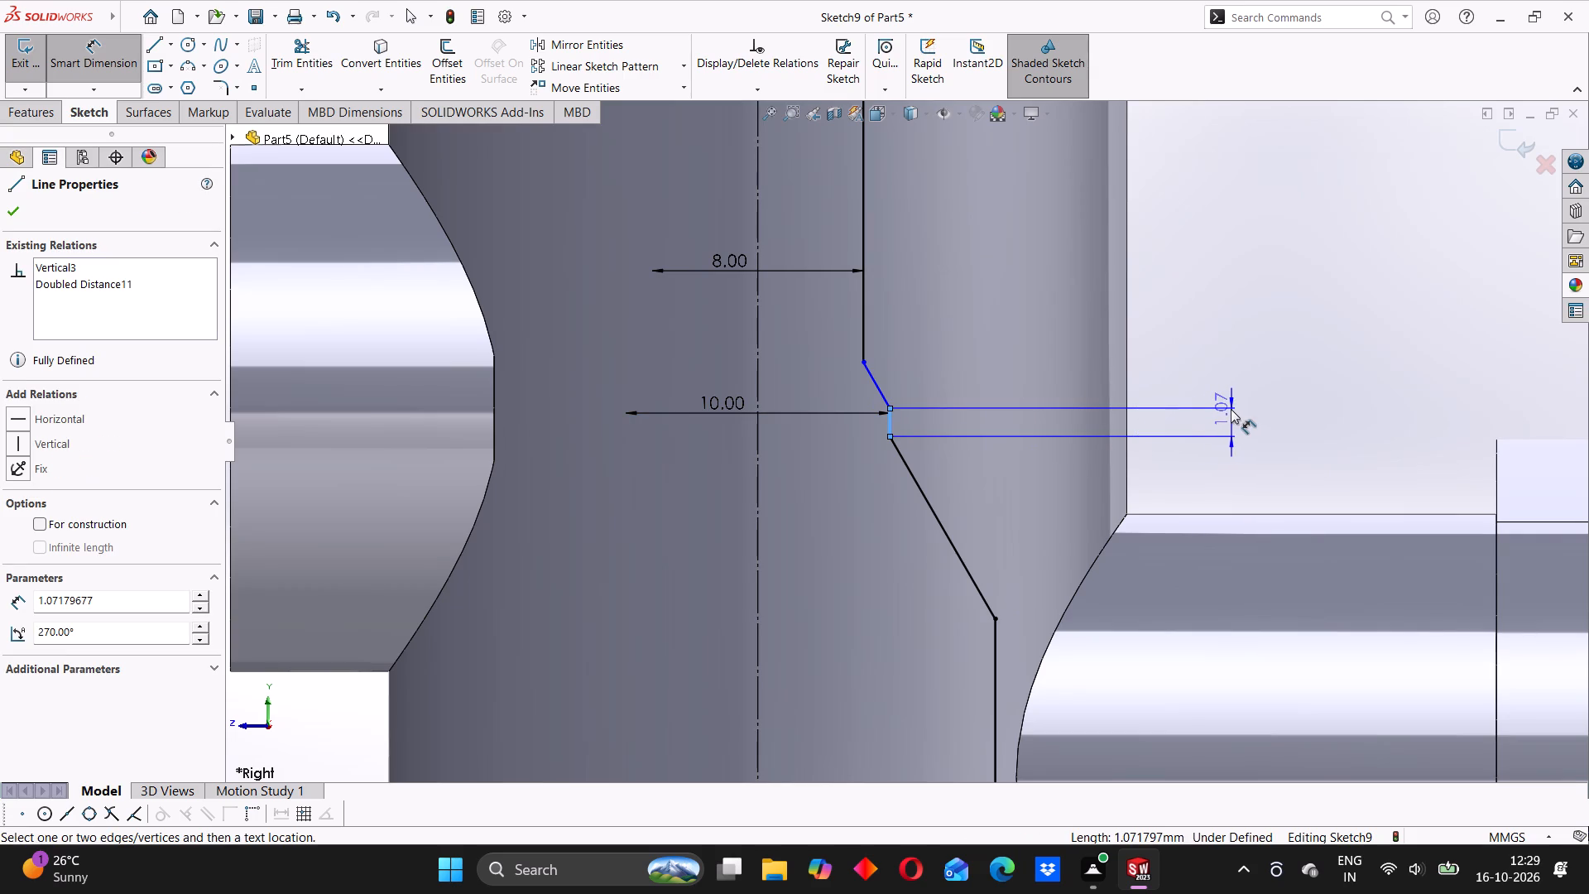
pyautogui.click(1231, 409)
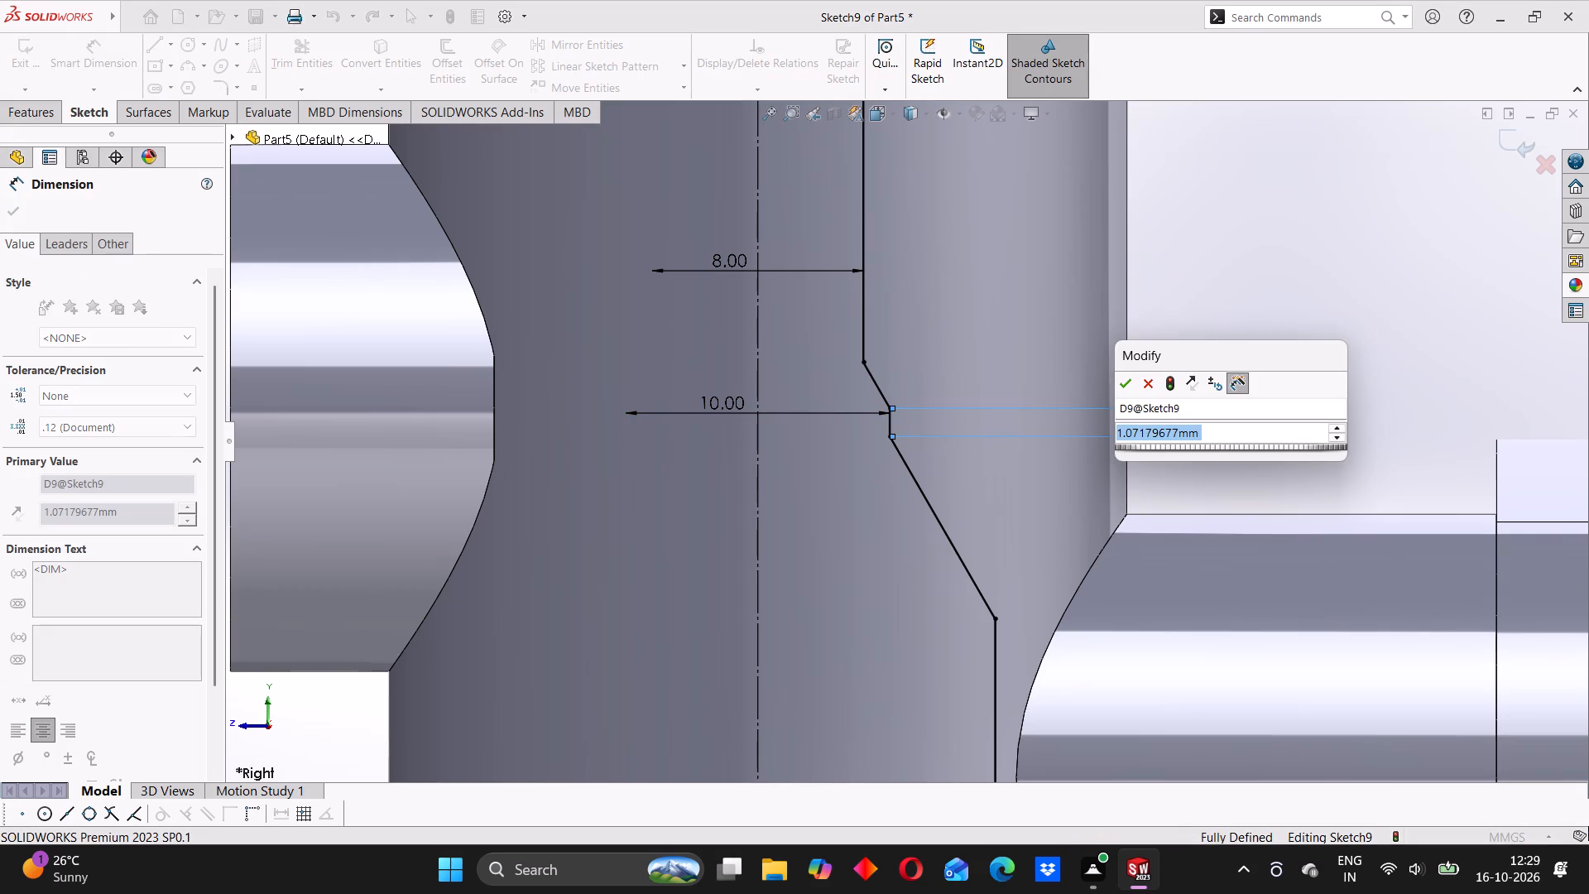
pyautogui.write('10')
pyautogui.press('Return')
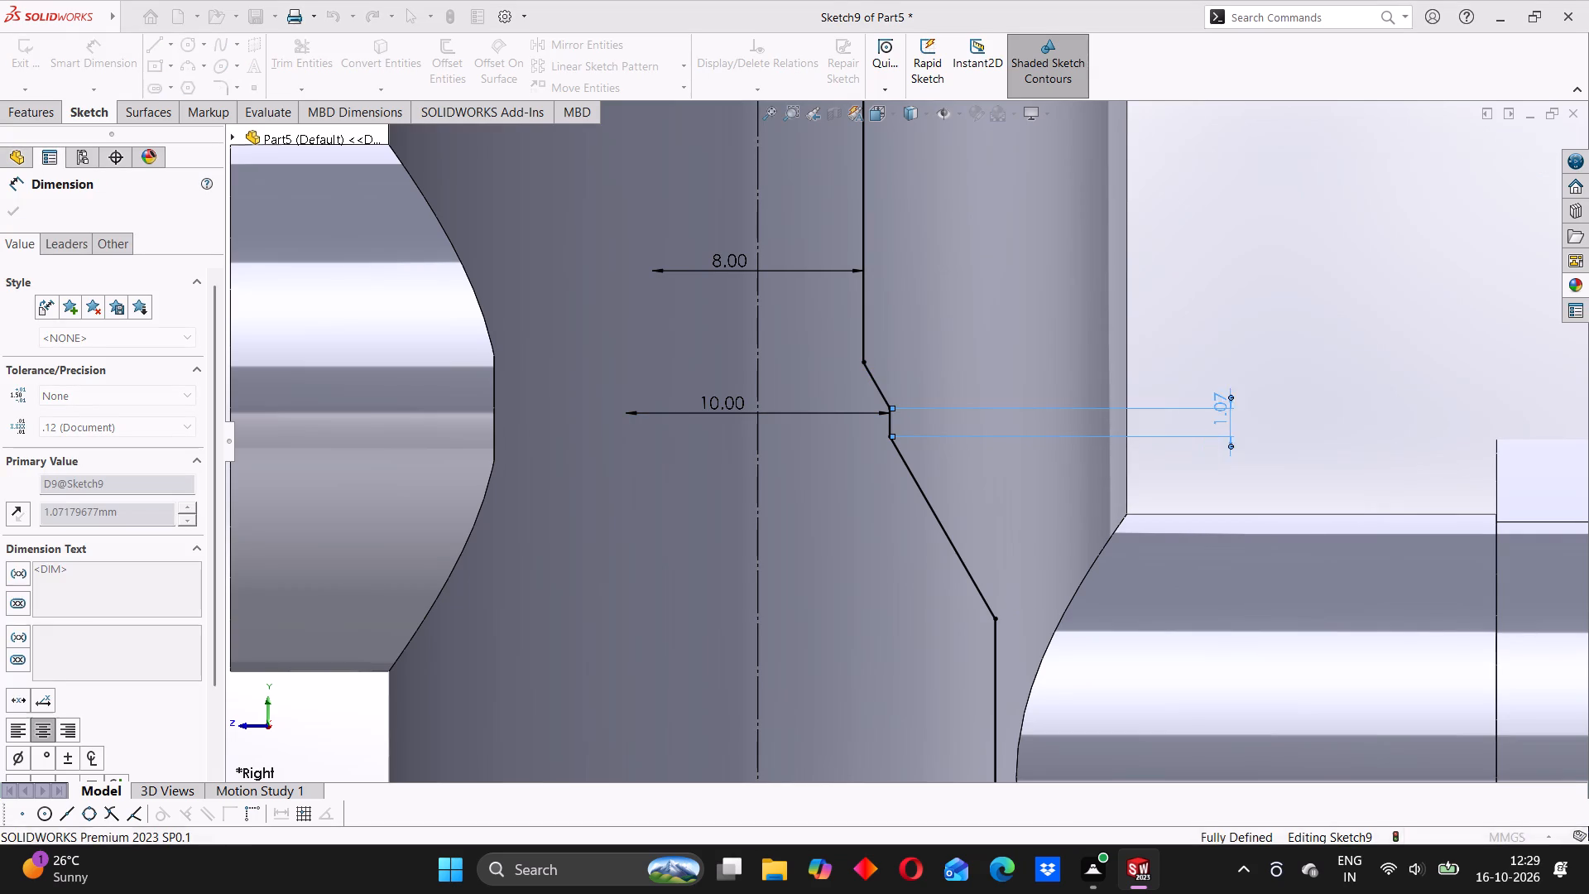
pyautogui.scroll(3, 1237, 404)
pyautogui.click(1182, 380)
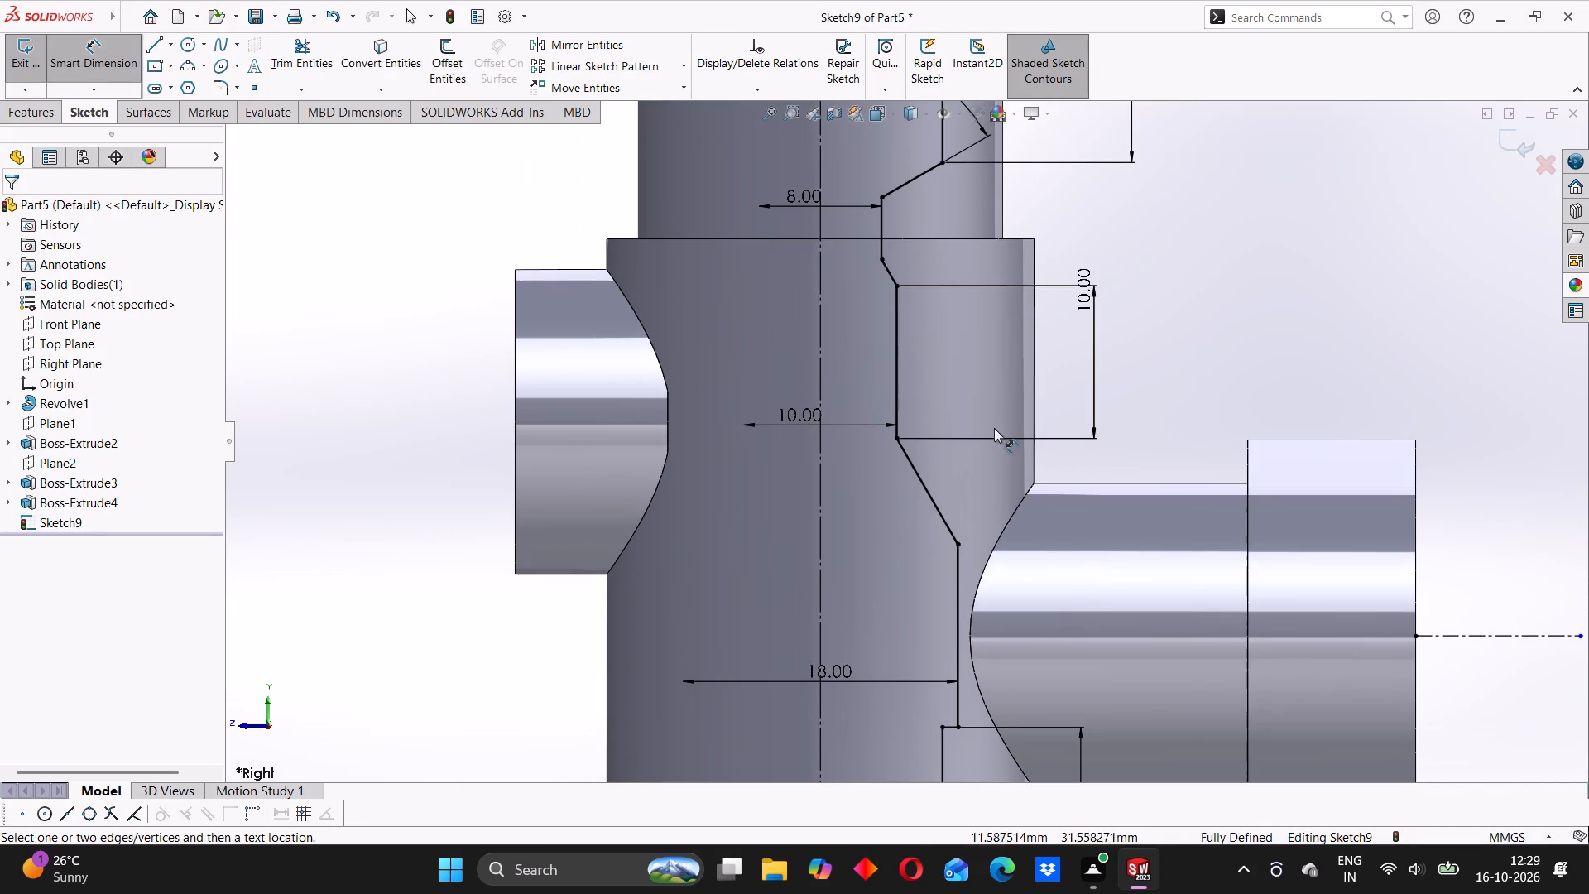
# Set the length dimension of the 10 mm bore's vertical line to 3 mm.
pyautogui.scroll(2, 991, 428)
pyautogui.scroll(-1, 1023, 358)
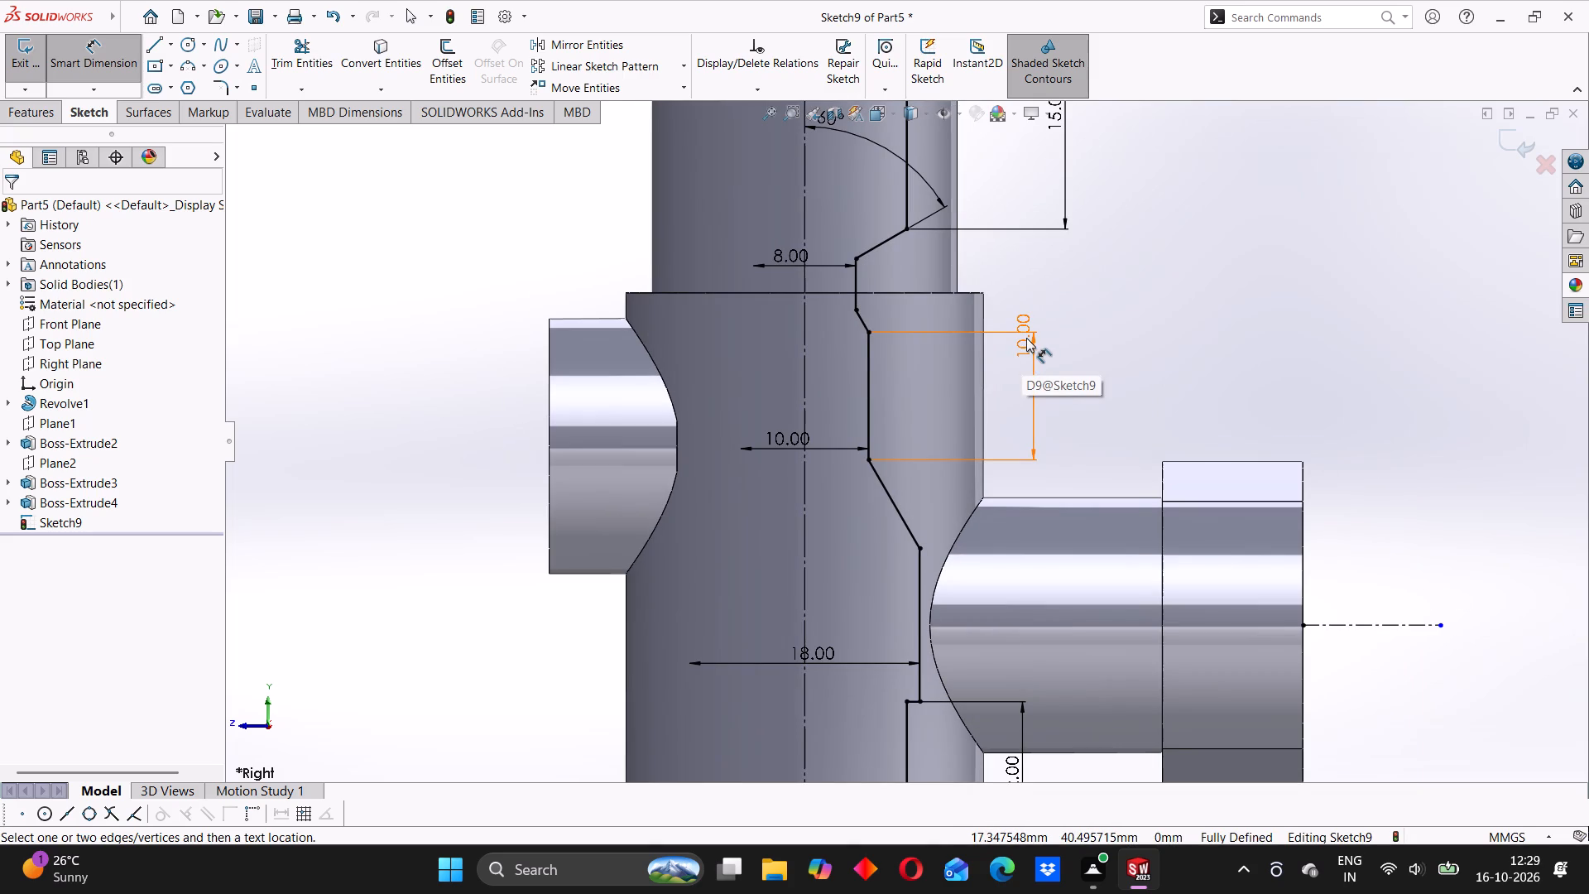
pyautogui.click(1026, 338)
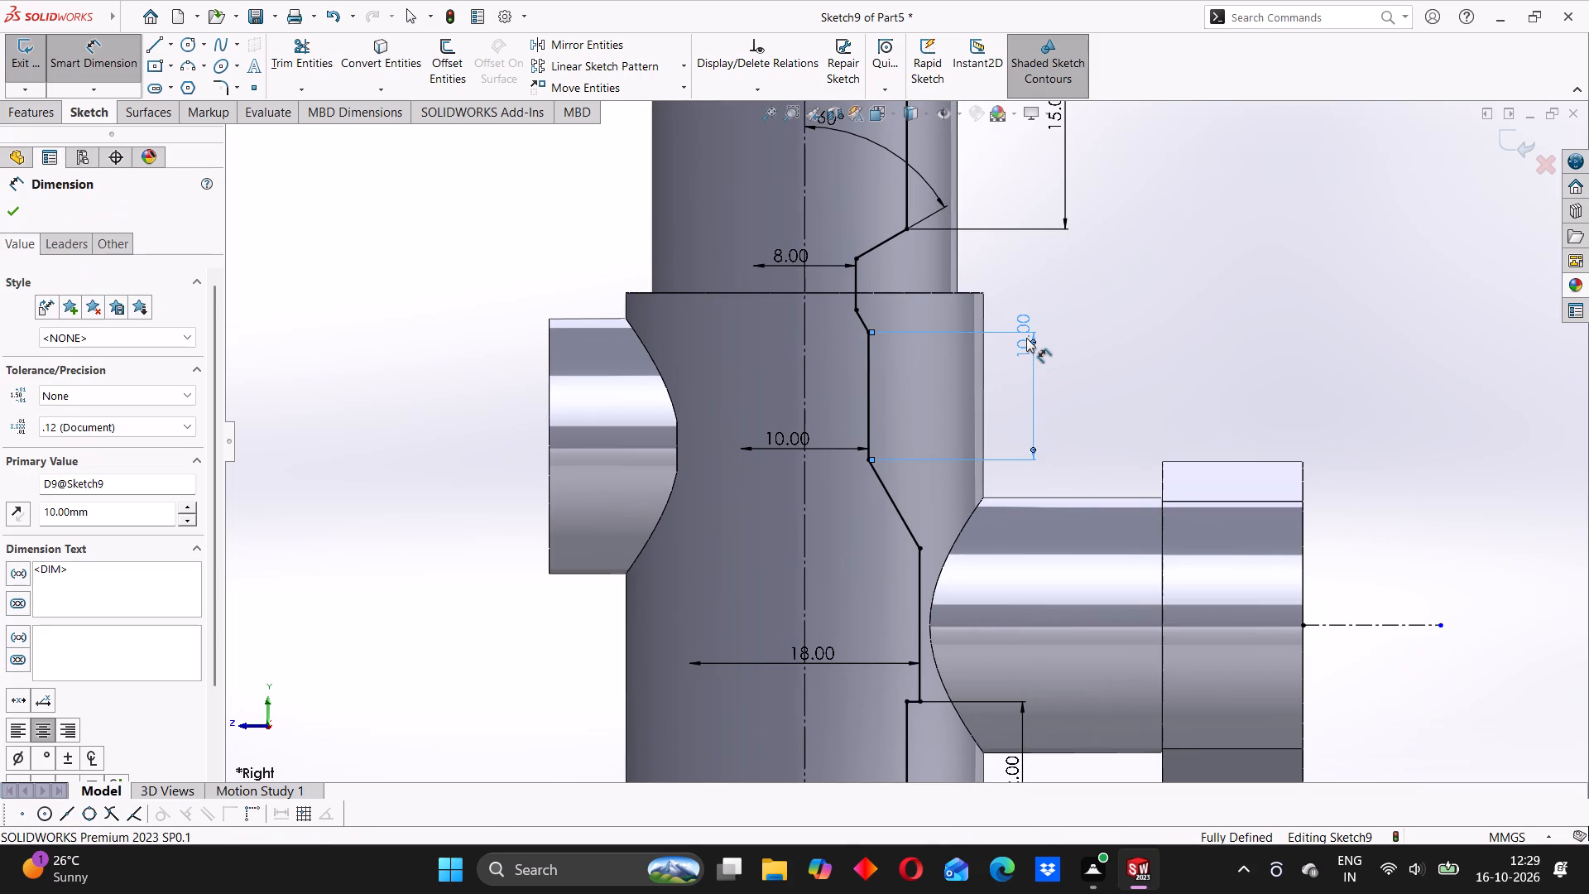
pyautogui.press('3')
pyautogui.press('Return')
pyautogui.doubleClick(1026, 343)
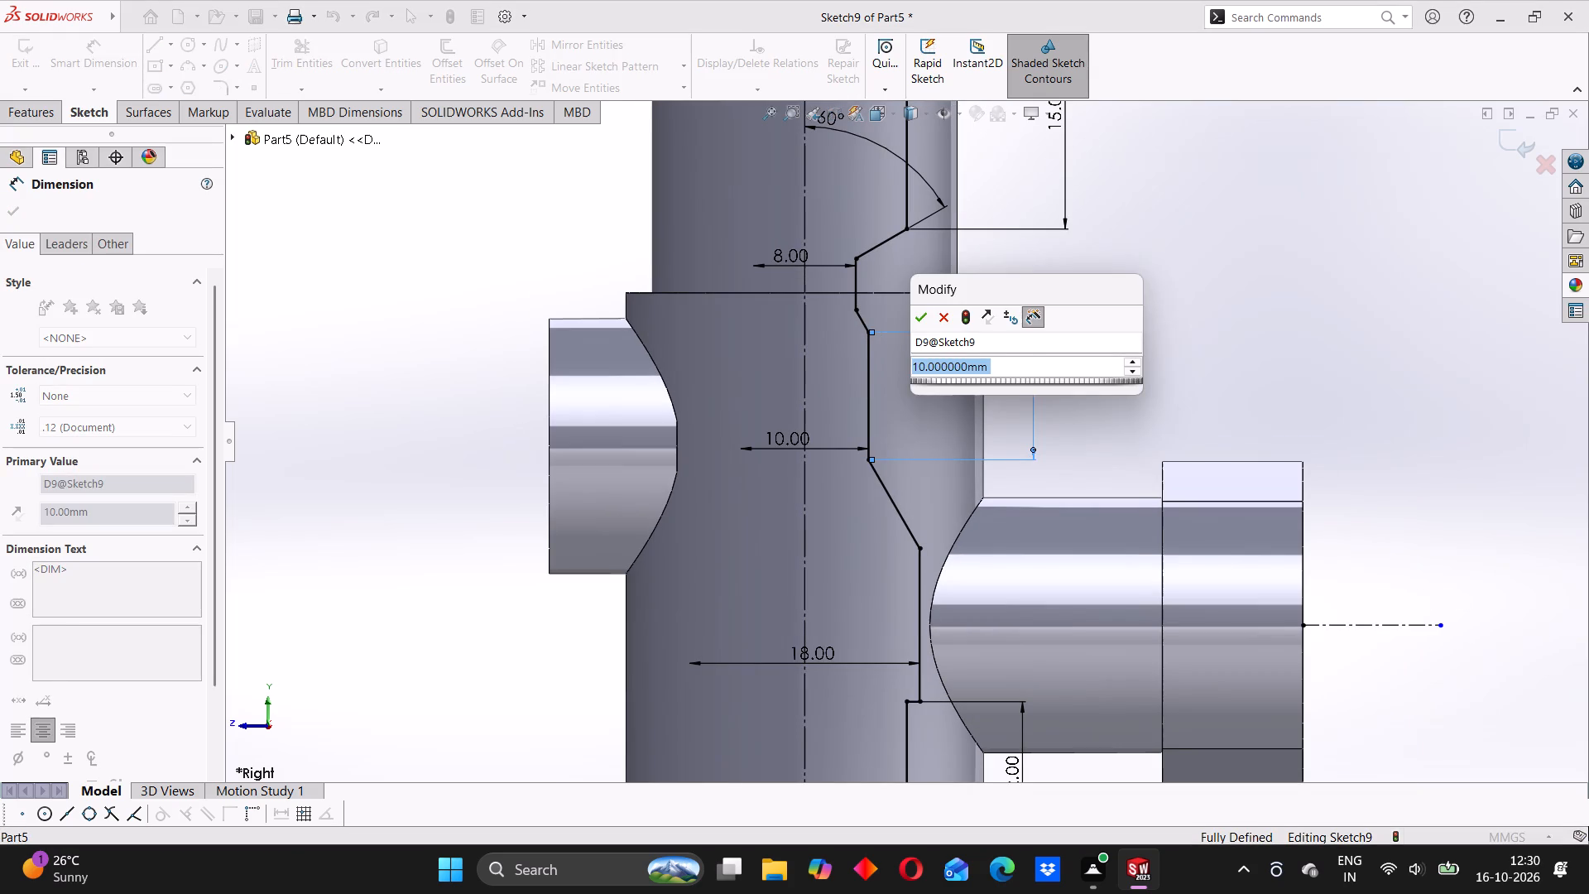
pyautogui.press('3')
pyautogui.press('Return')
pyautogui.click(1083, 363)
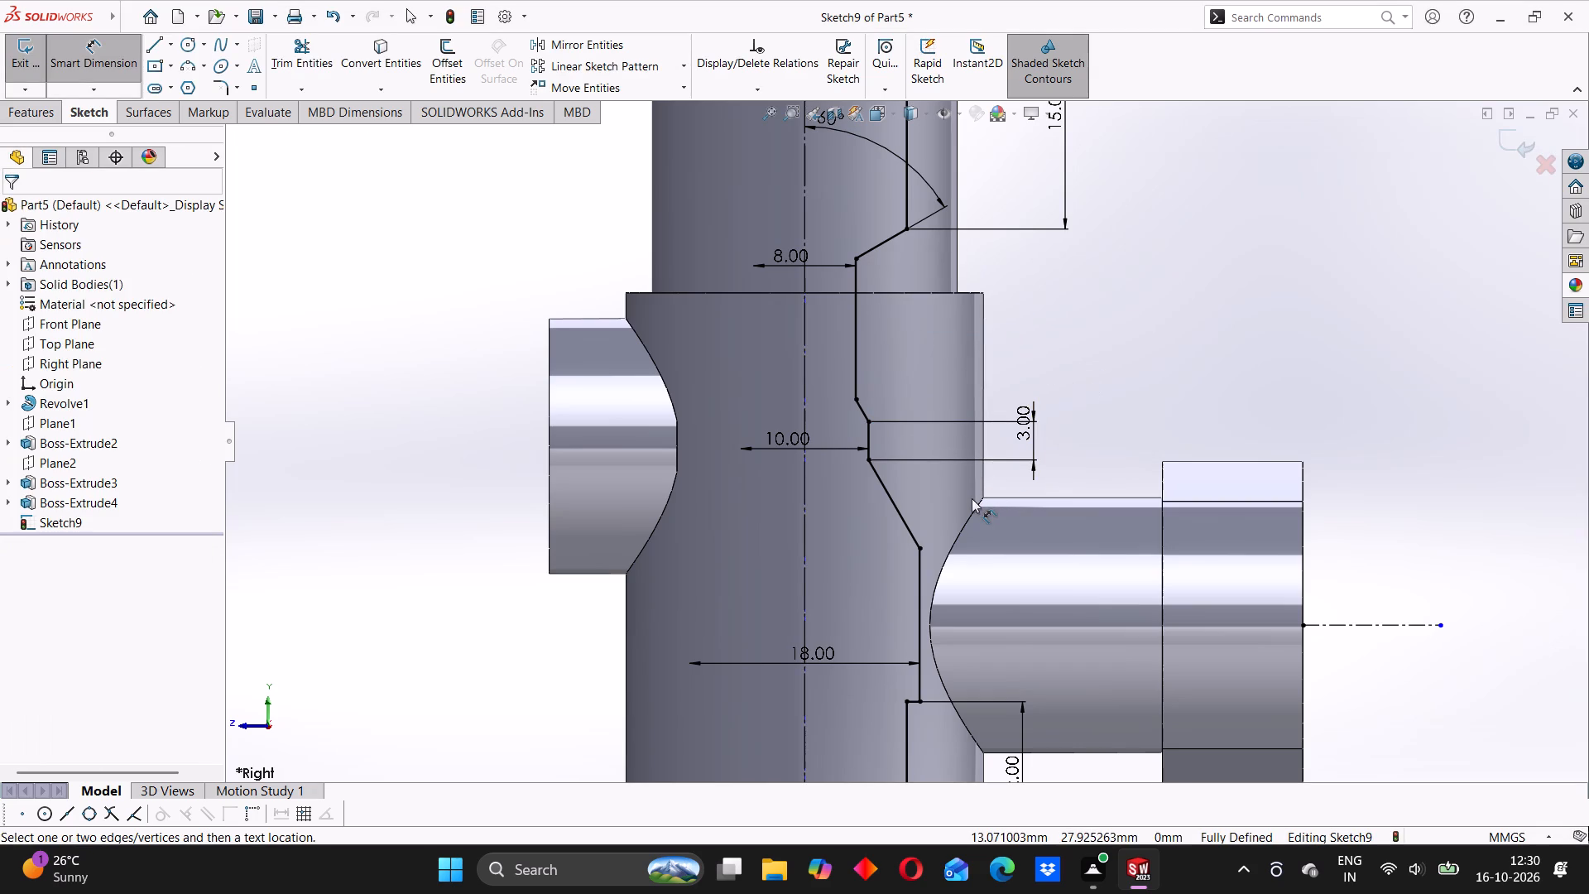
# Delete the 3 mm length dimension of the 10 mm bore's short vertical line.
pyautogui.scroll(2, 938, 546)
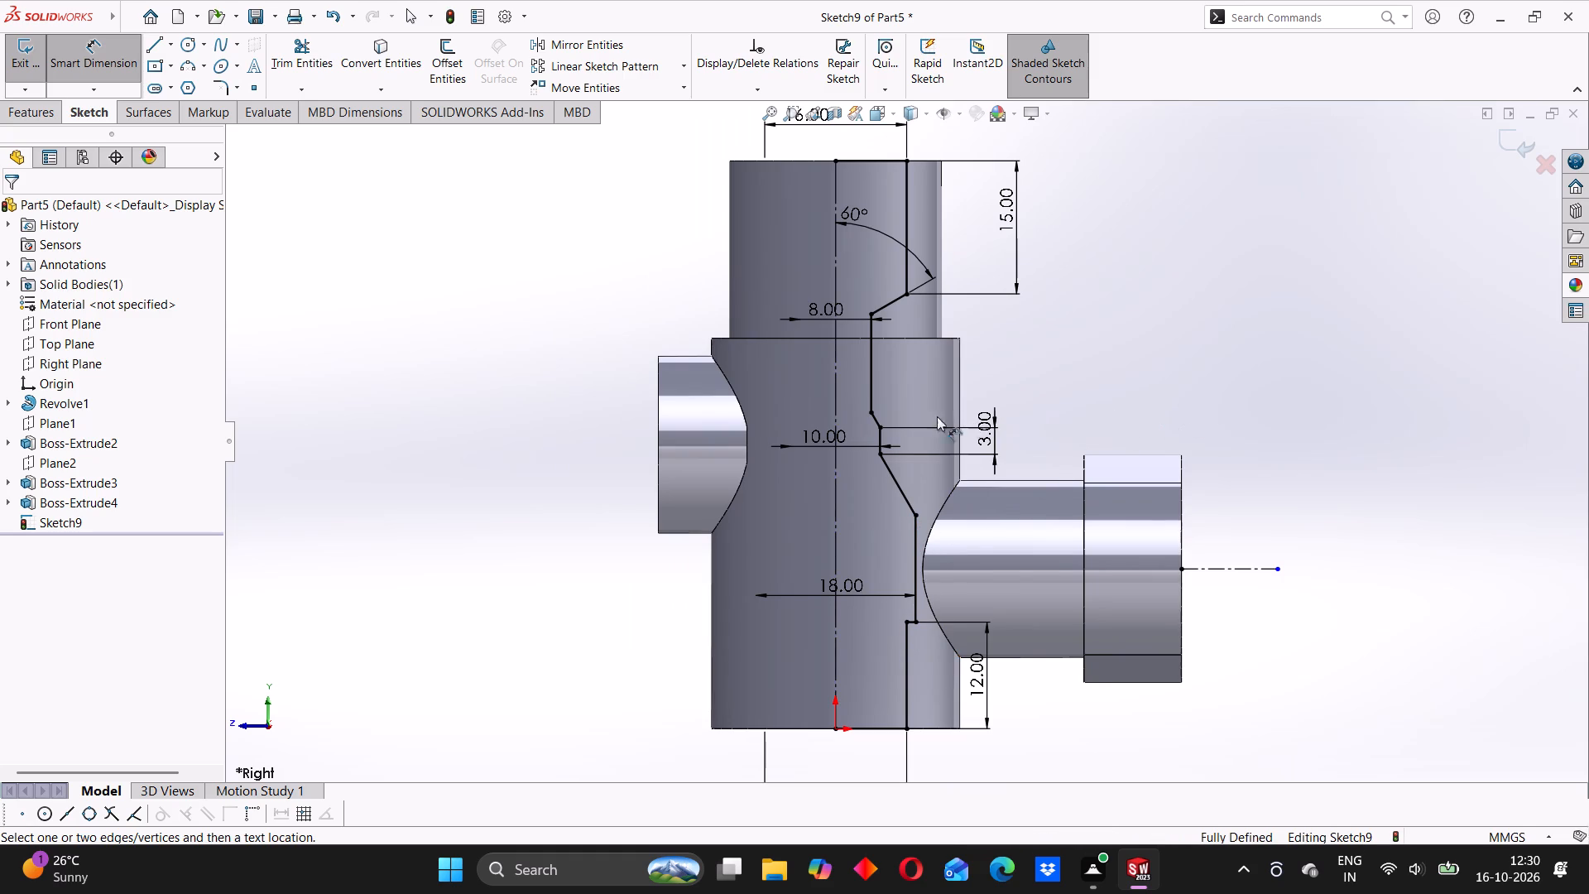
pyautogui.click(983, 427)
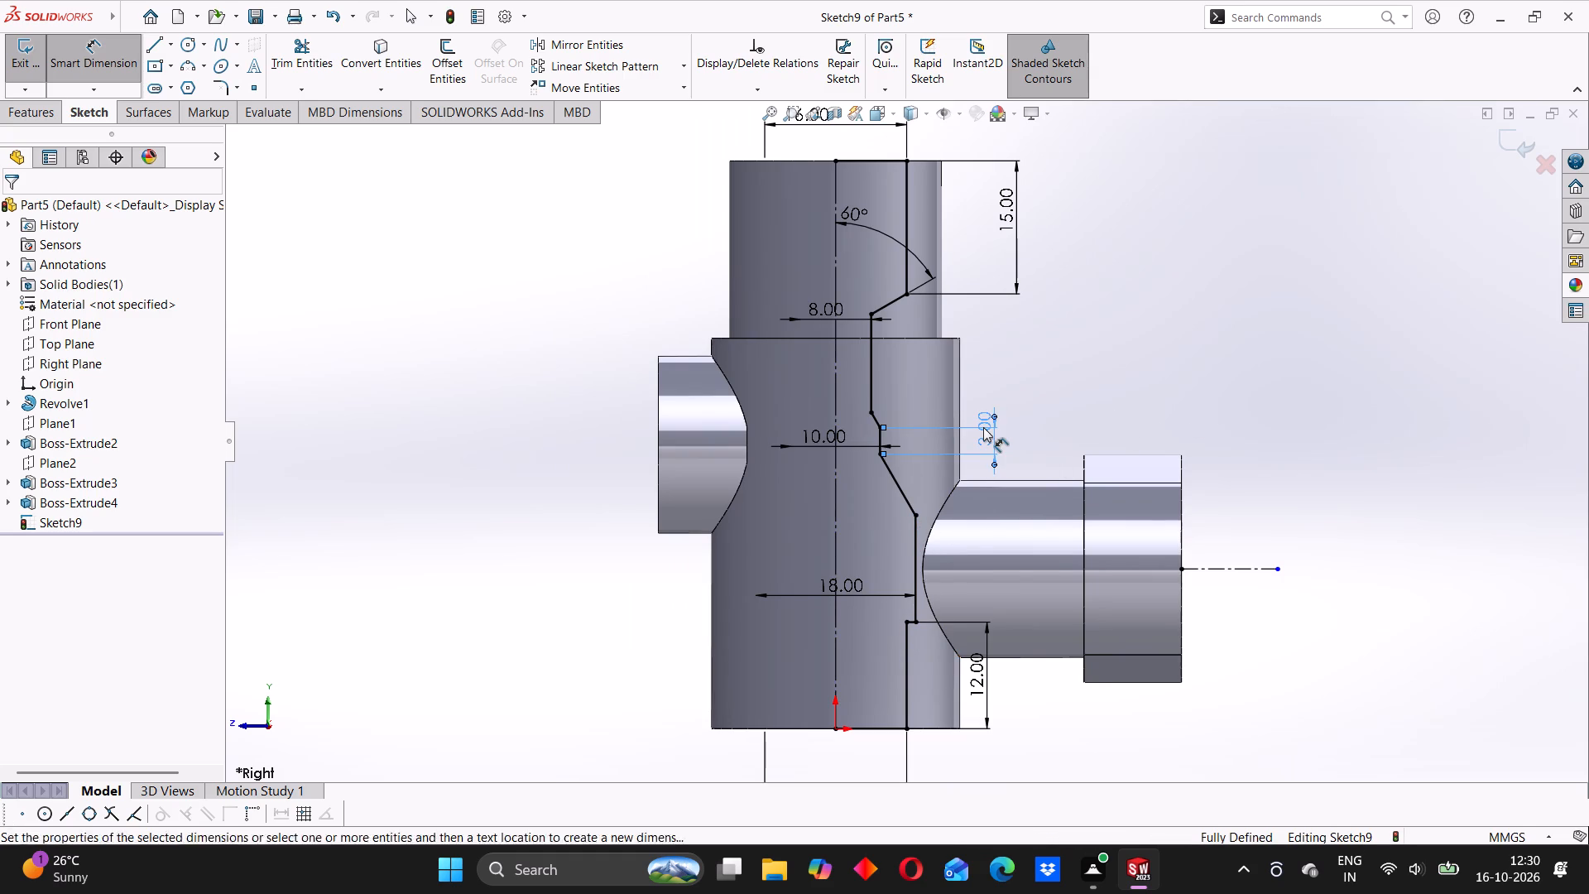
pyautogui.press('Delete')
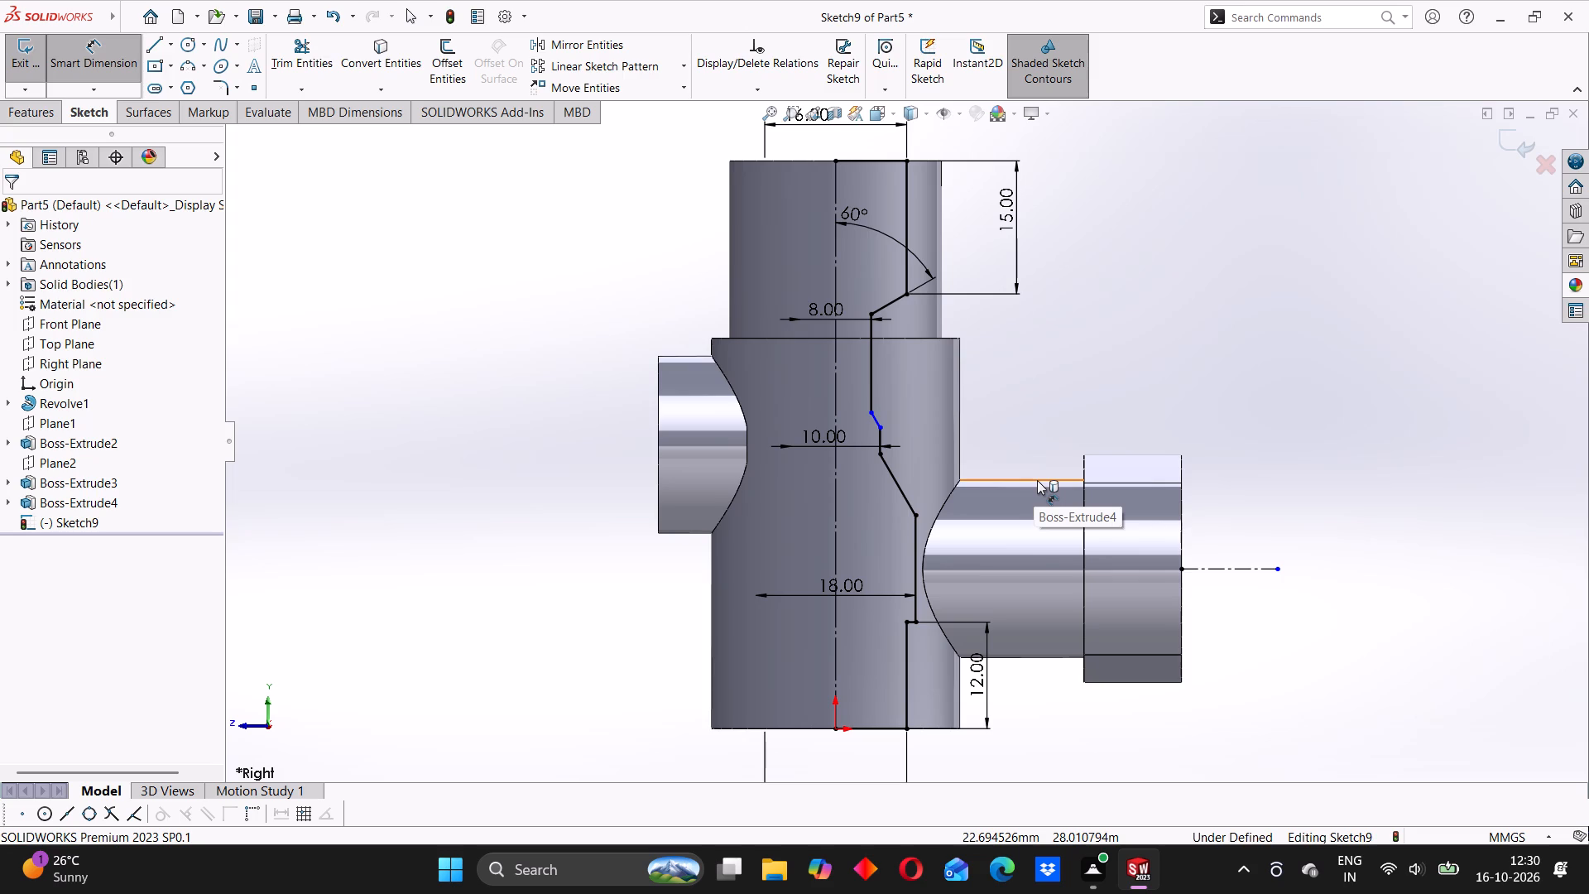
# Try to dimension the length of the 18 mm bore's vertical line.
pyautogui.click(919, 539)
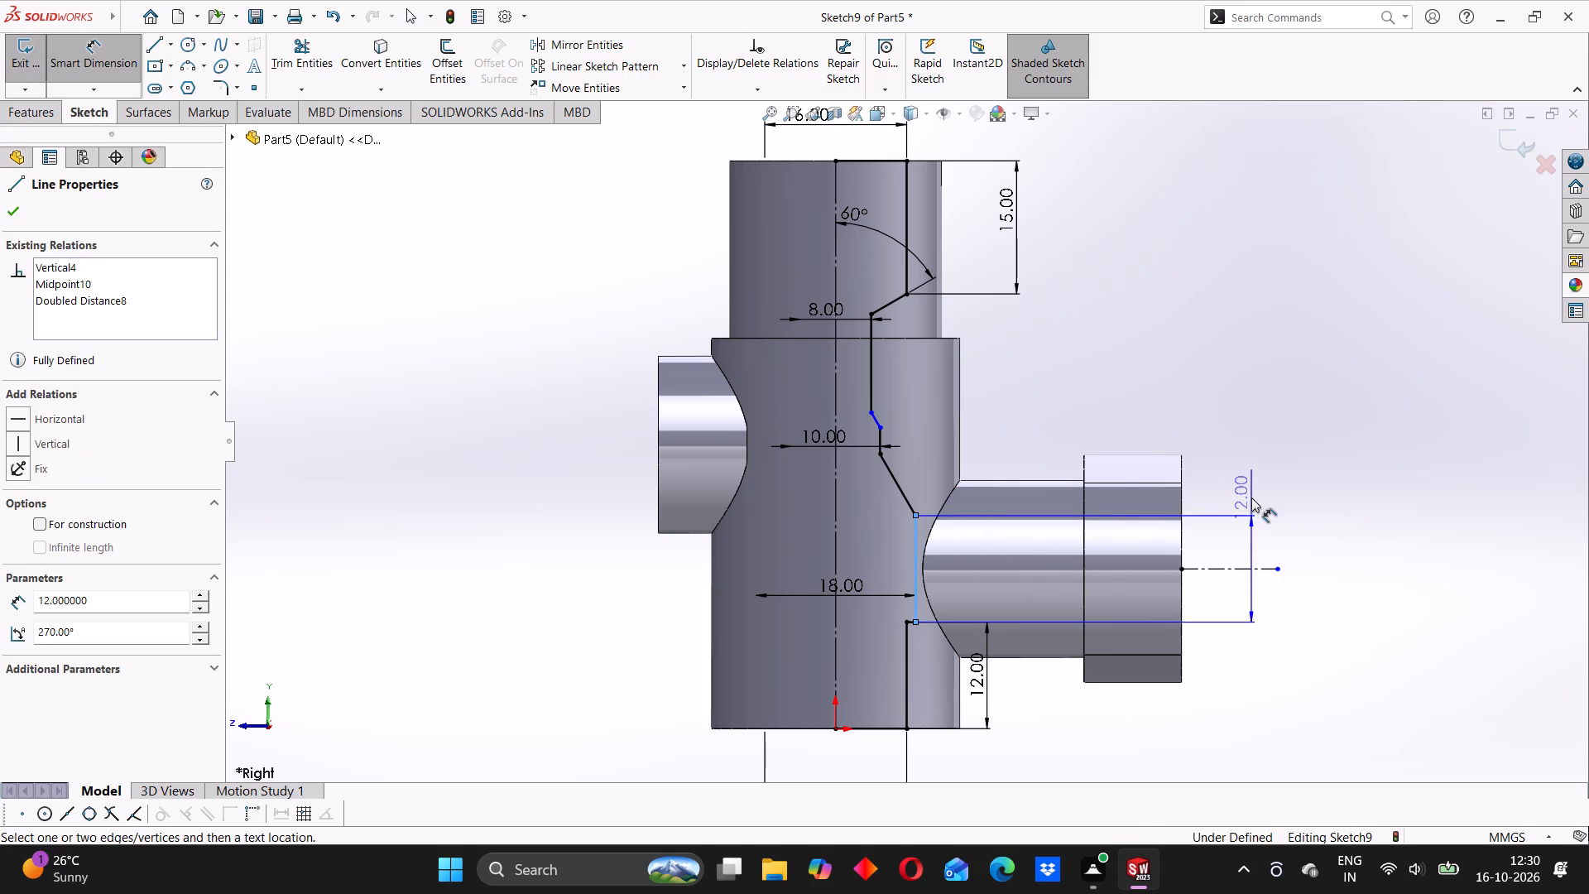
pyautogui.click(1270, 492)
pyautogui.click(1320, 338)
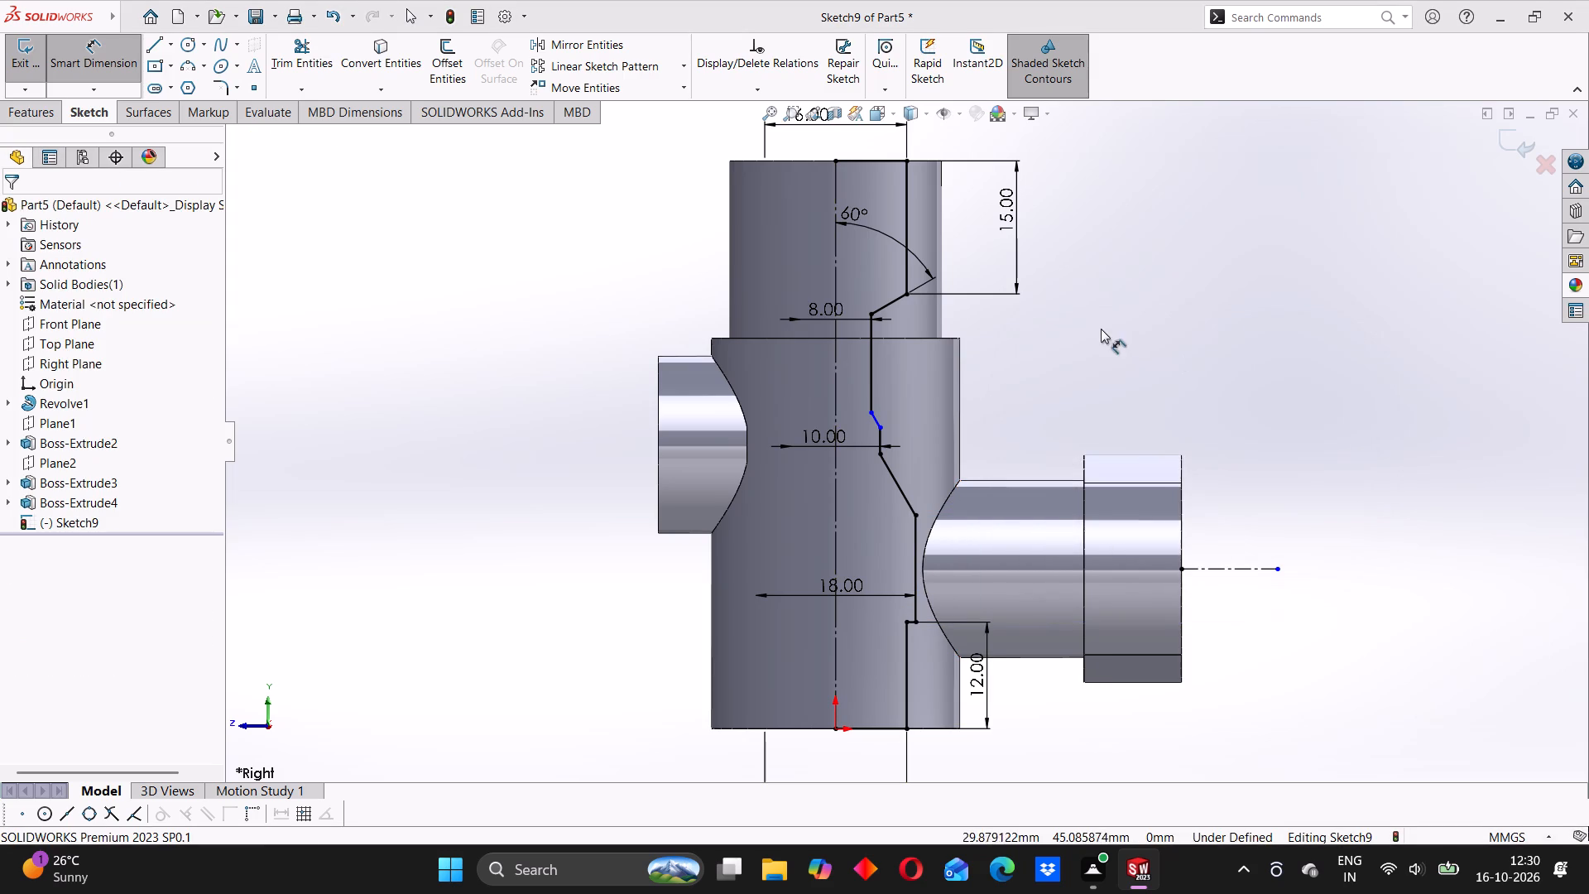
# Delete the 12 mm length dimension of the lowest vertical line of the bore profile.
pyautogui.click(972, 675)
pyautogui.press('Delete')
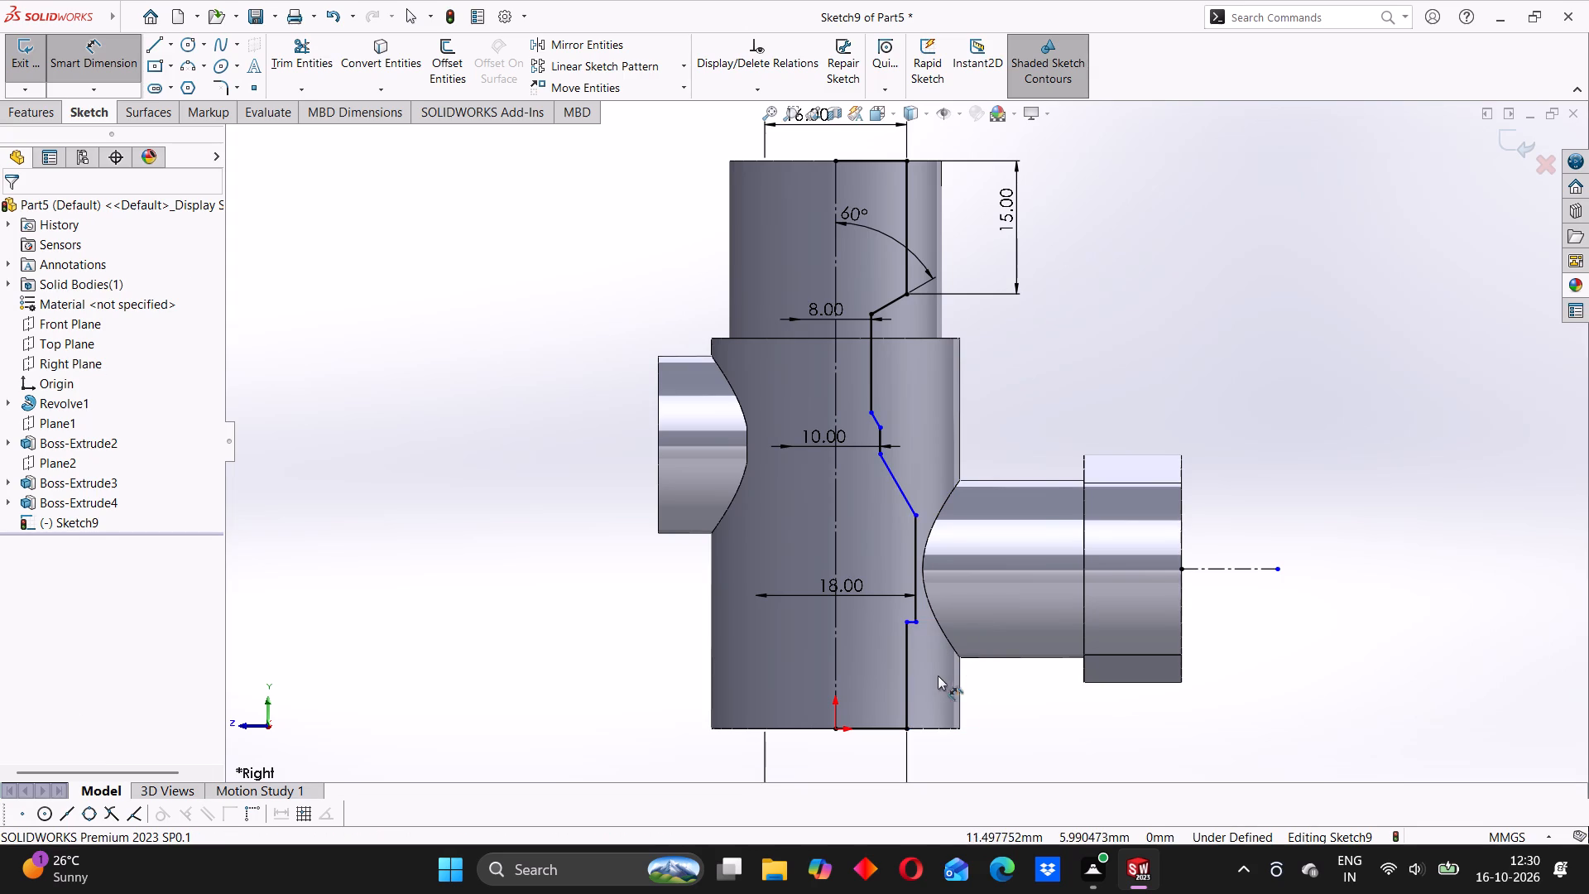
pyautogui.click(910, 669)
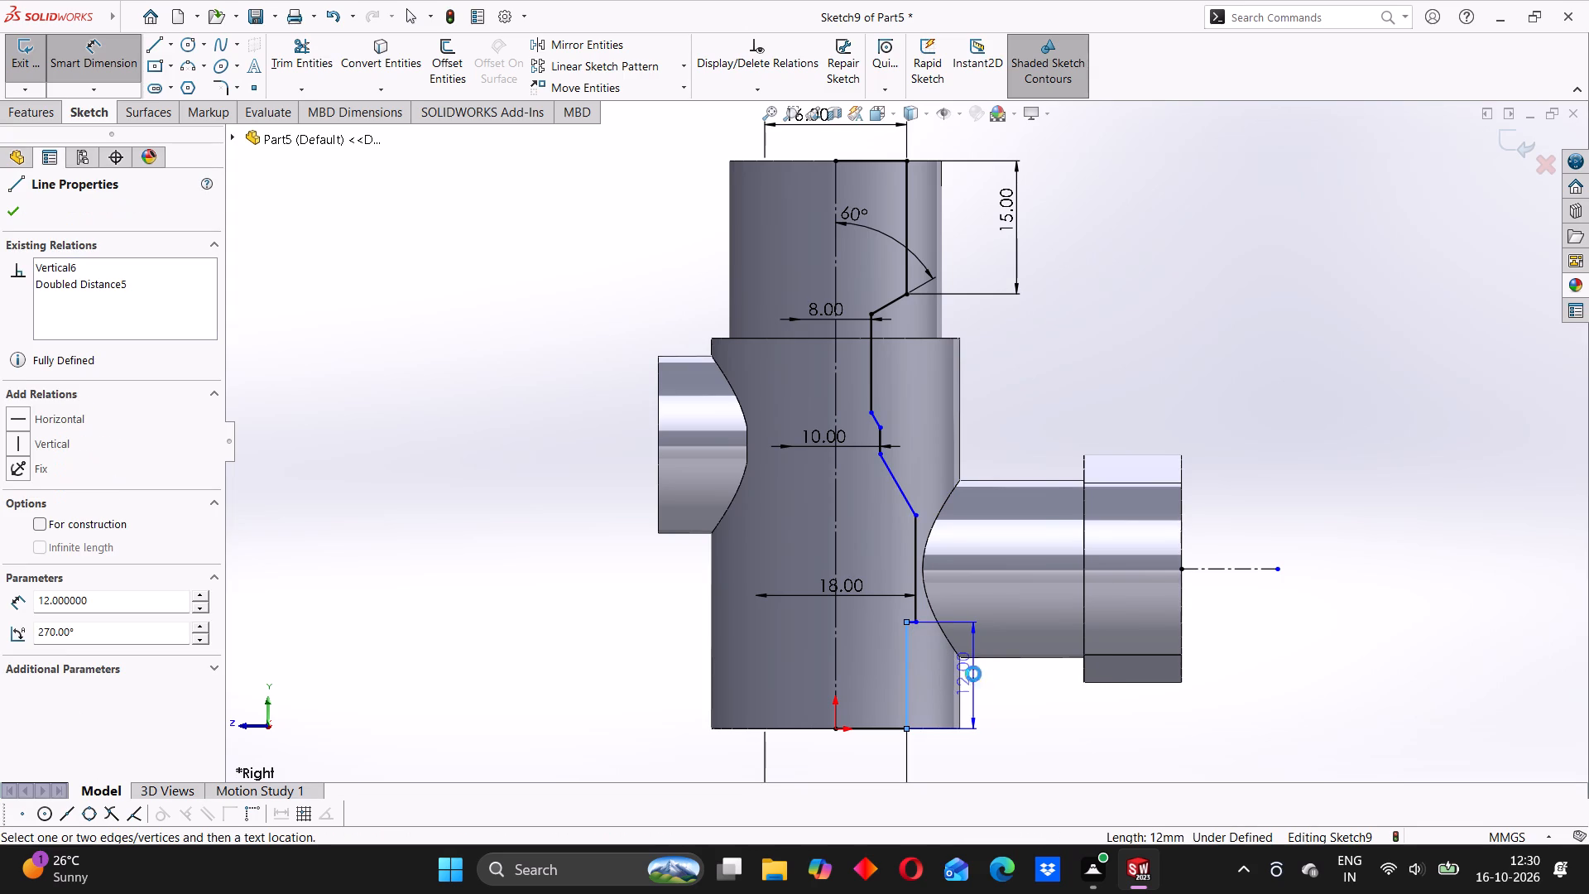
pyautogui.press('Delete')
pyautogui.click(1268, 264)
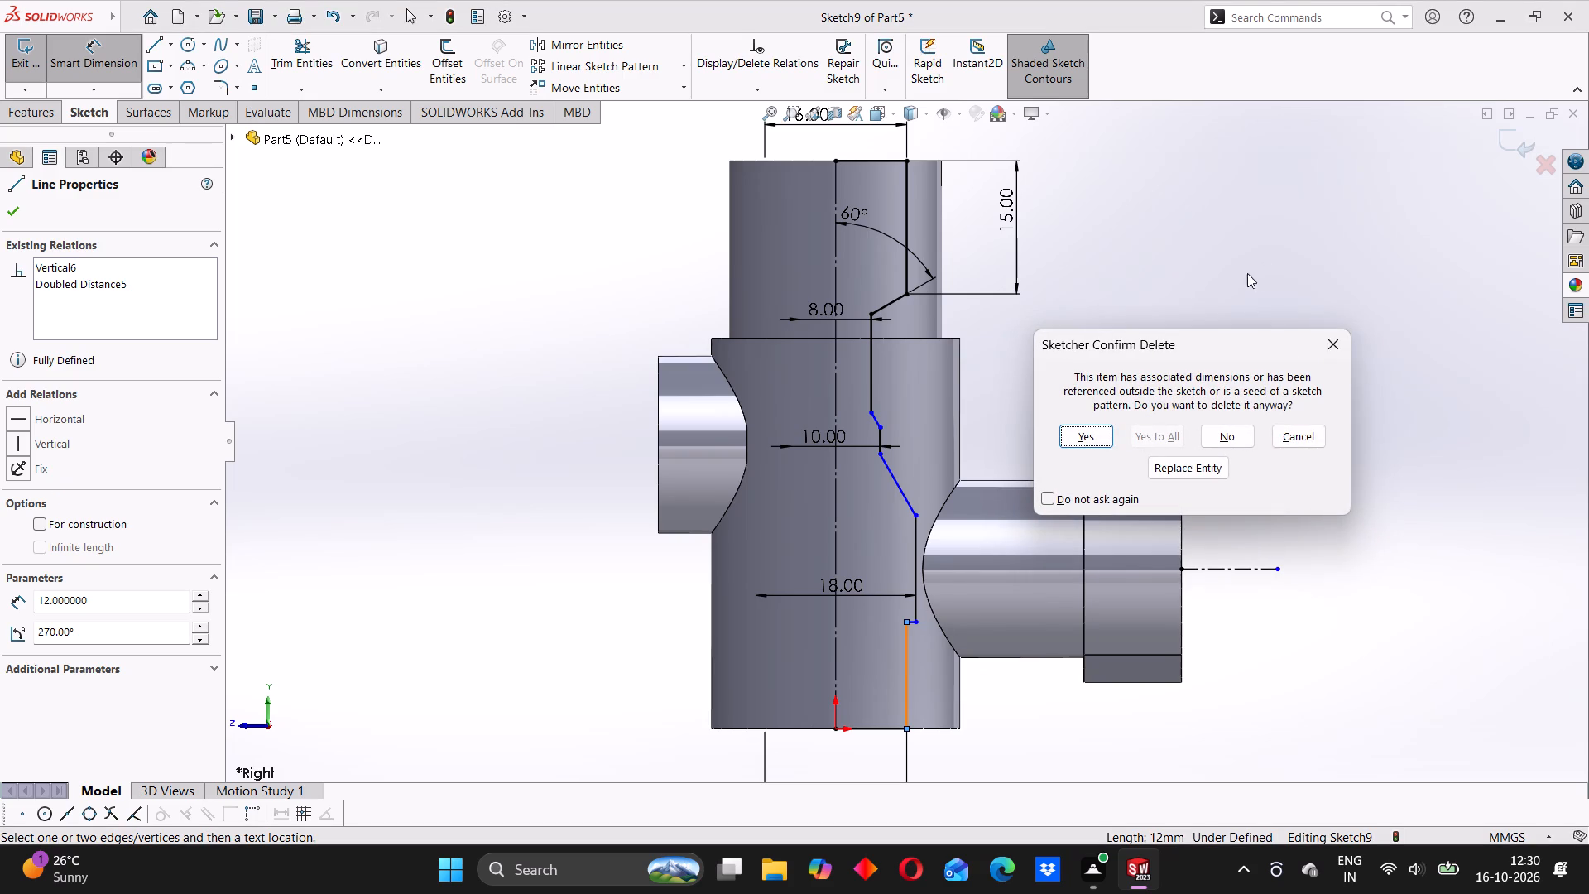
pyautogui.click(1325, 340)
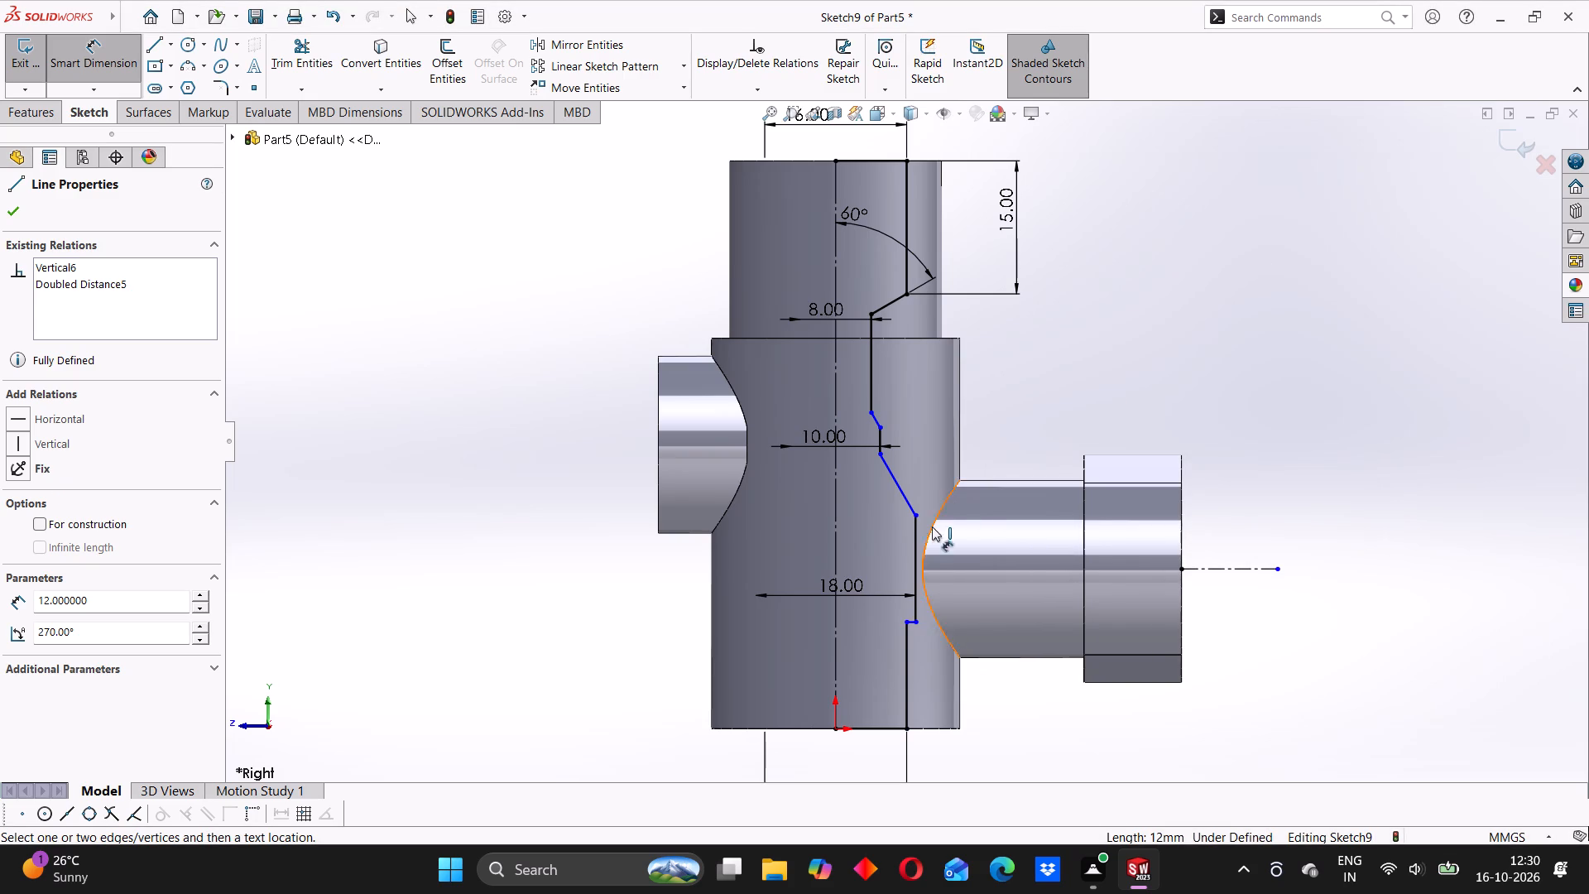
# Dimension the length of the 18 mm bore's vertical line as 10 mm.
pyautogui.click(918, 540)
pyautogui.click(1274, 481)
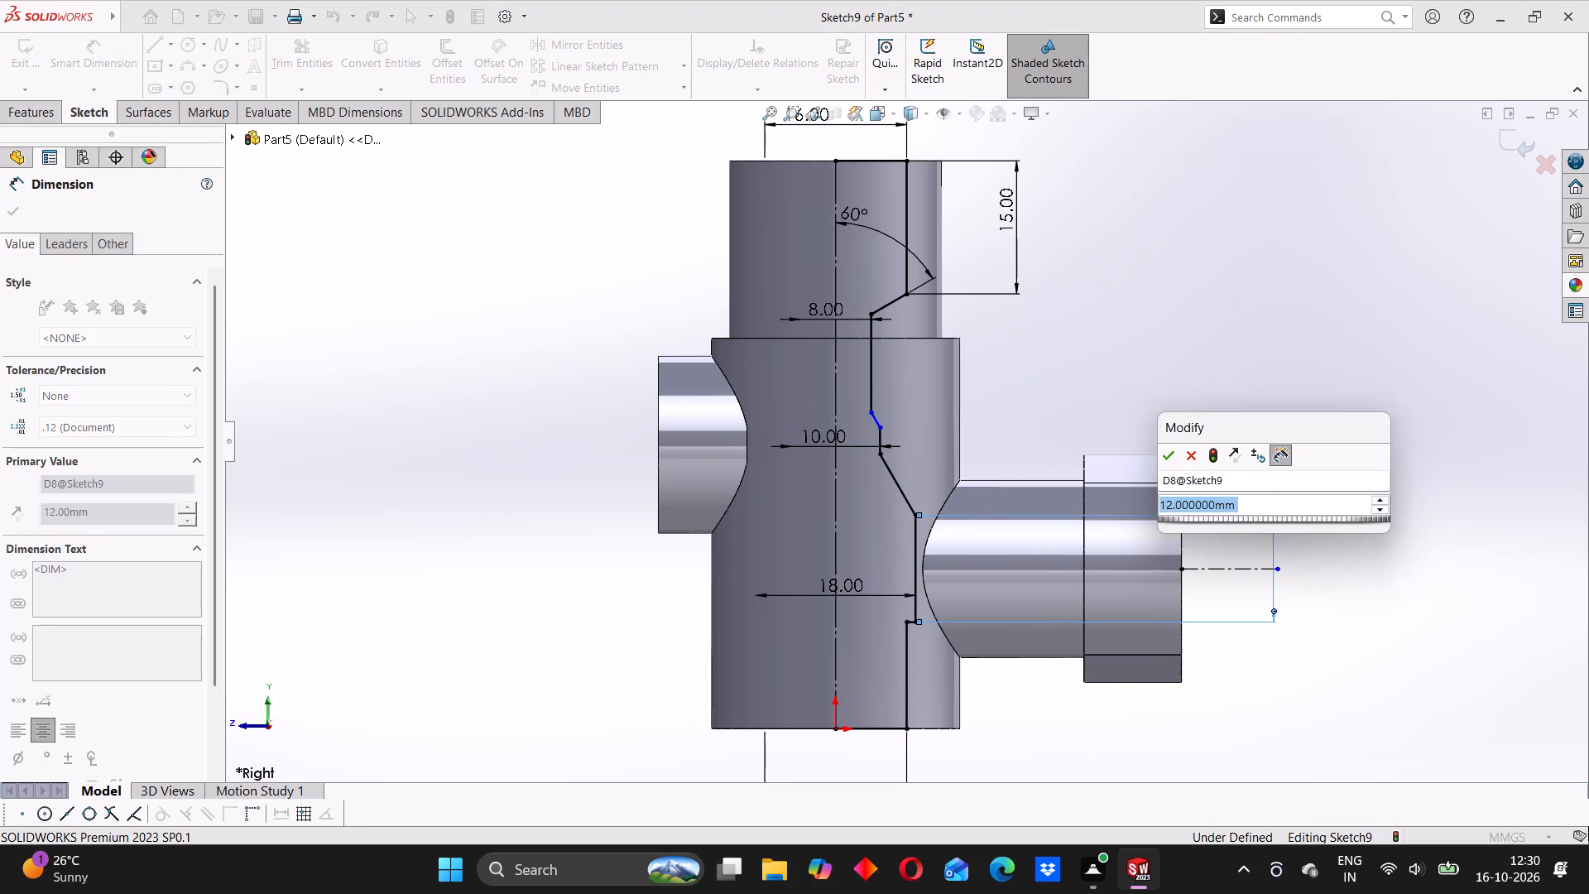
pyautogui.press('1')
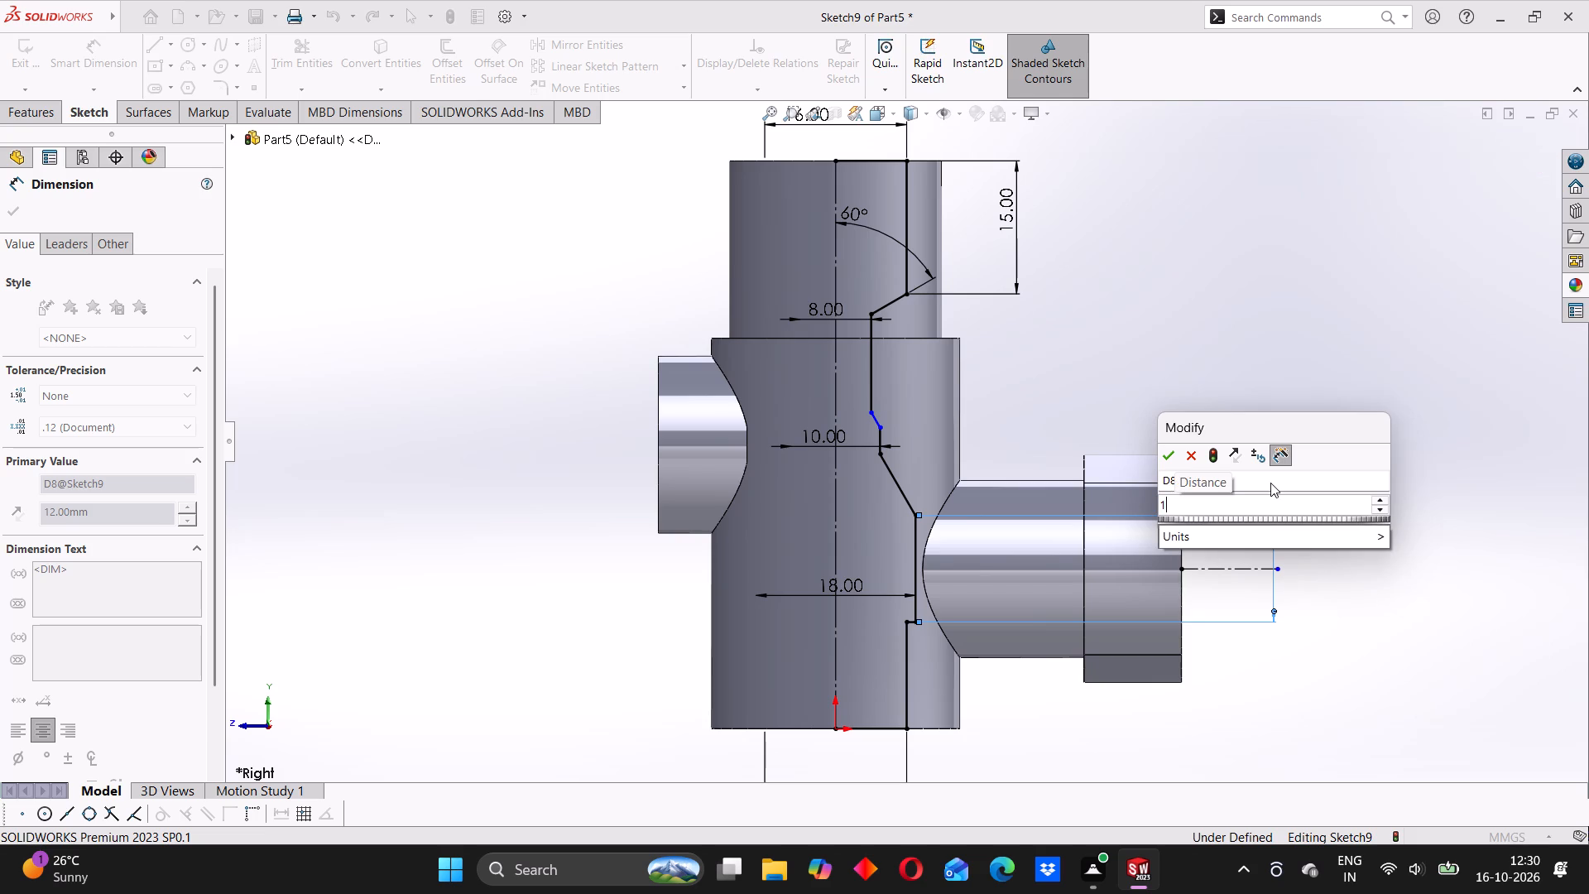
pyautogui.press('0')
pyautogui.press('Return')
pyautogui.click(1148, 394)
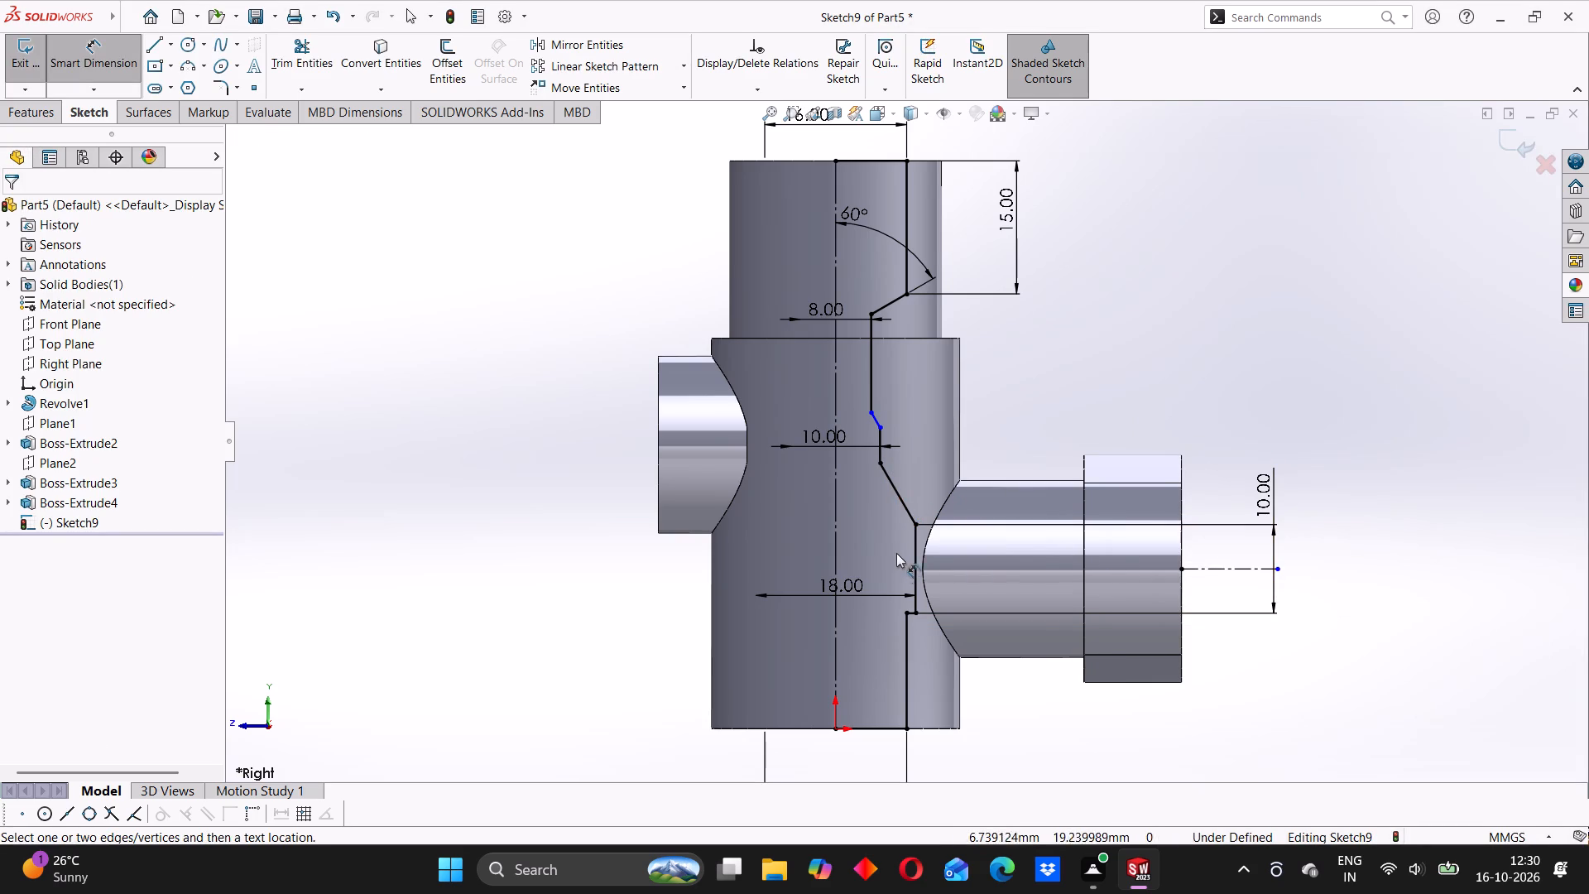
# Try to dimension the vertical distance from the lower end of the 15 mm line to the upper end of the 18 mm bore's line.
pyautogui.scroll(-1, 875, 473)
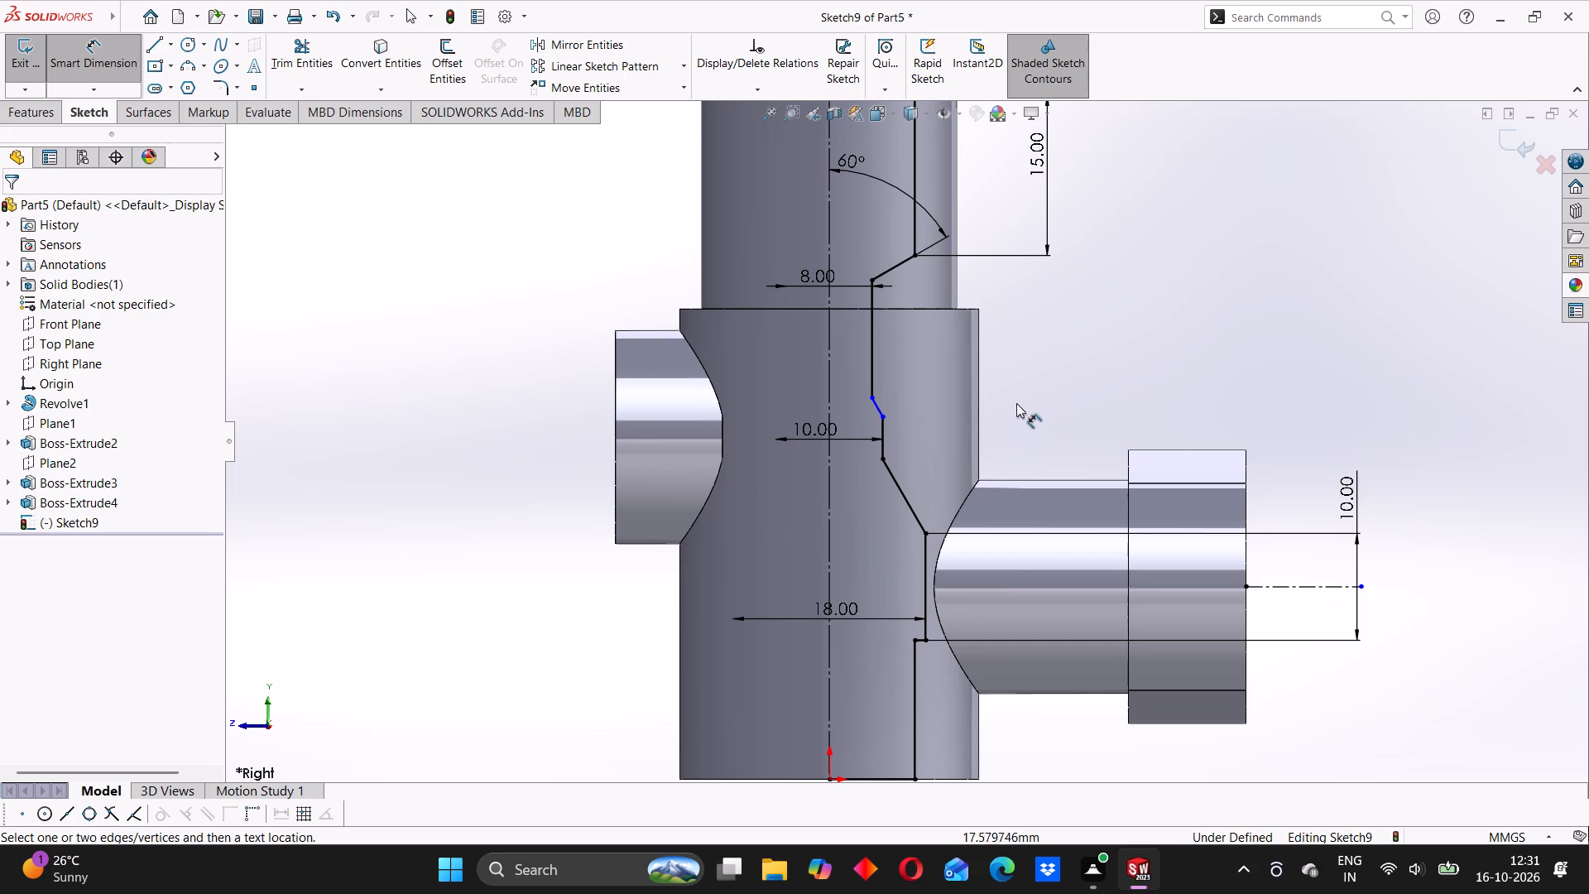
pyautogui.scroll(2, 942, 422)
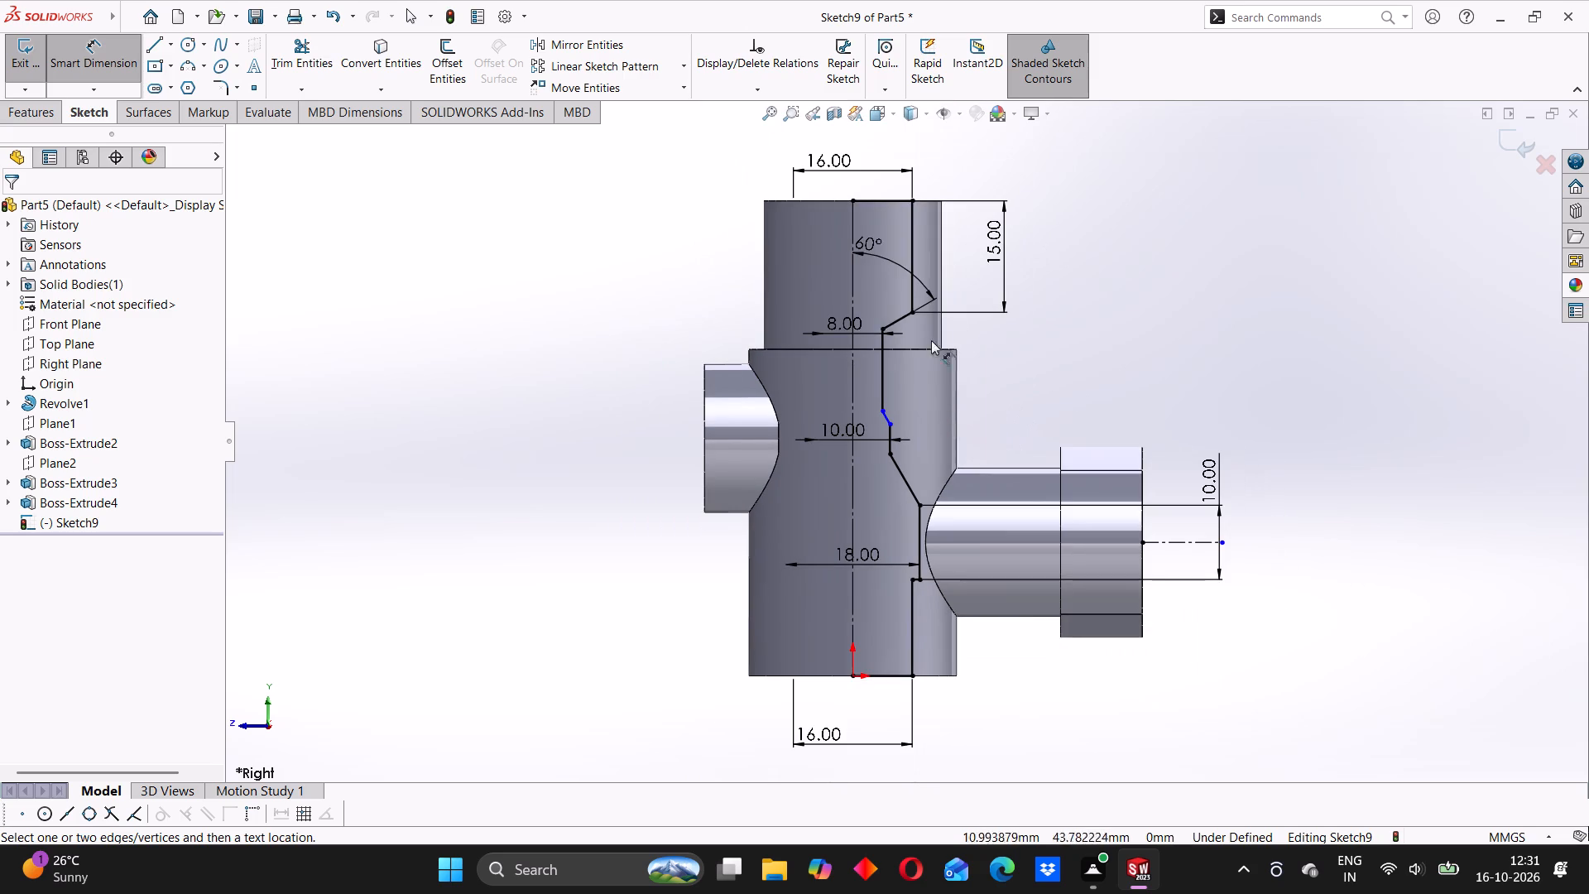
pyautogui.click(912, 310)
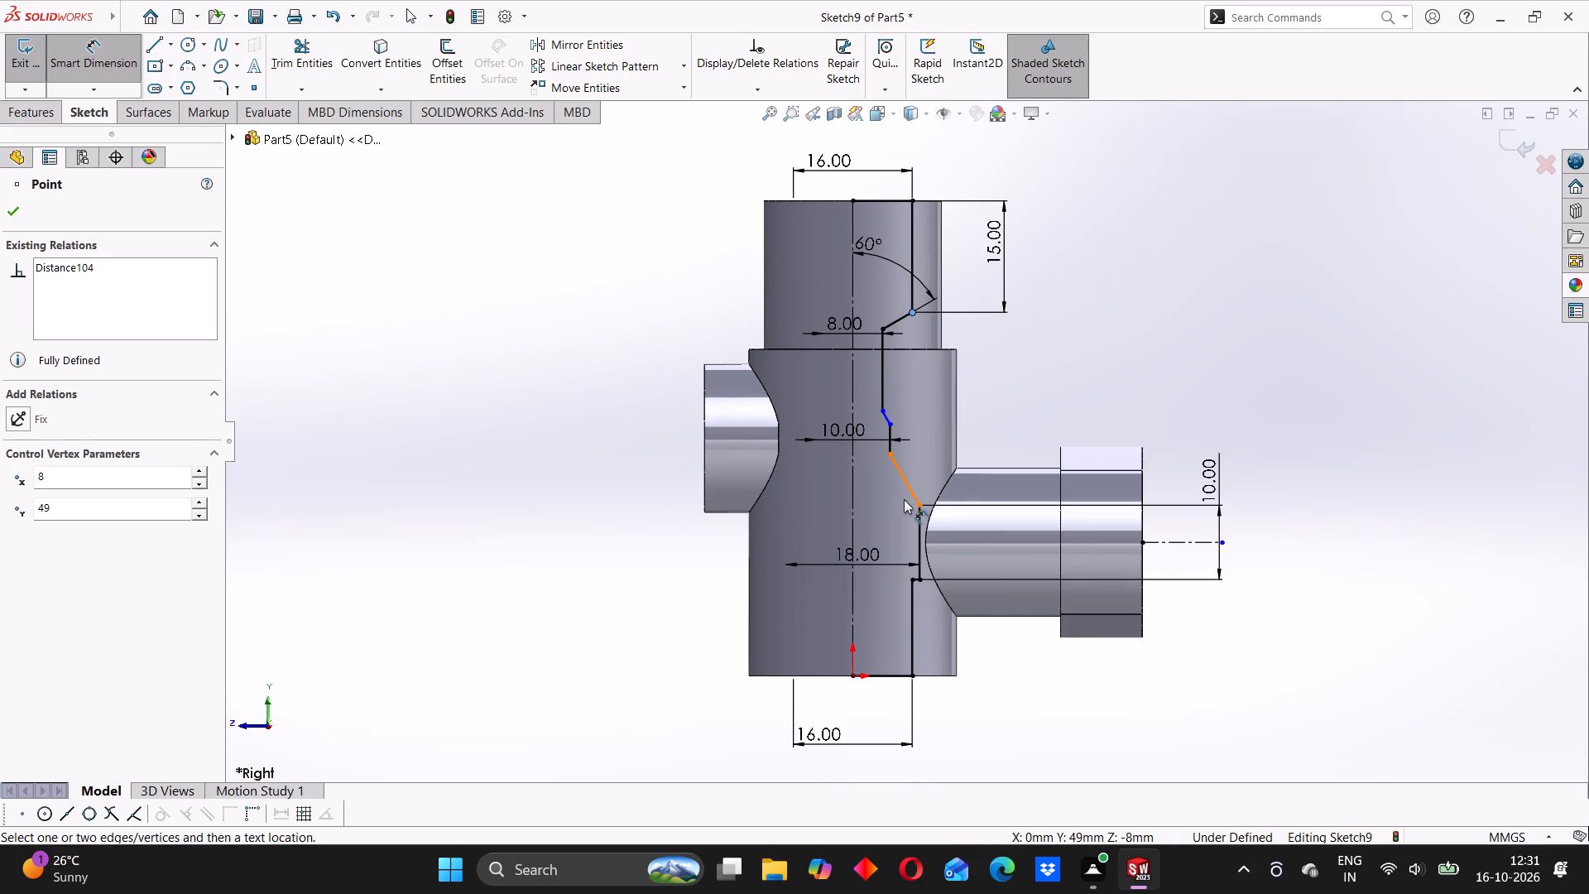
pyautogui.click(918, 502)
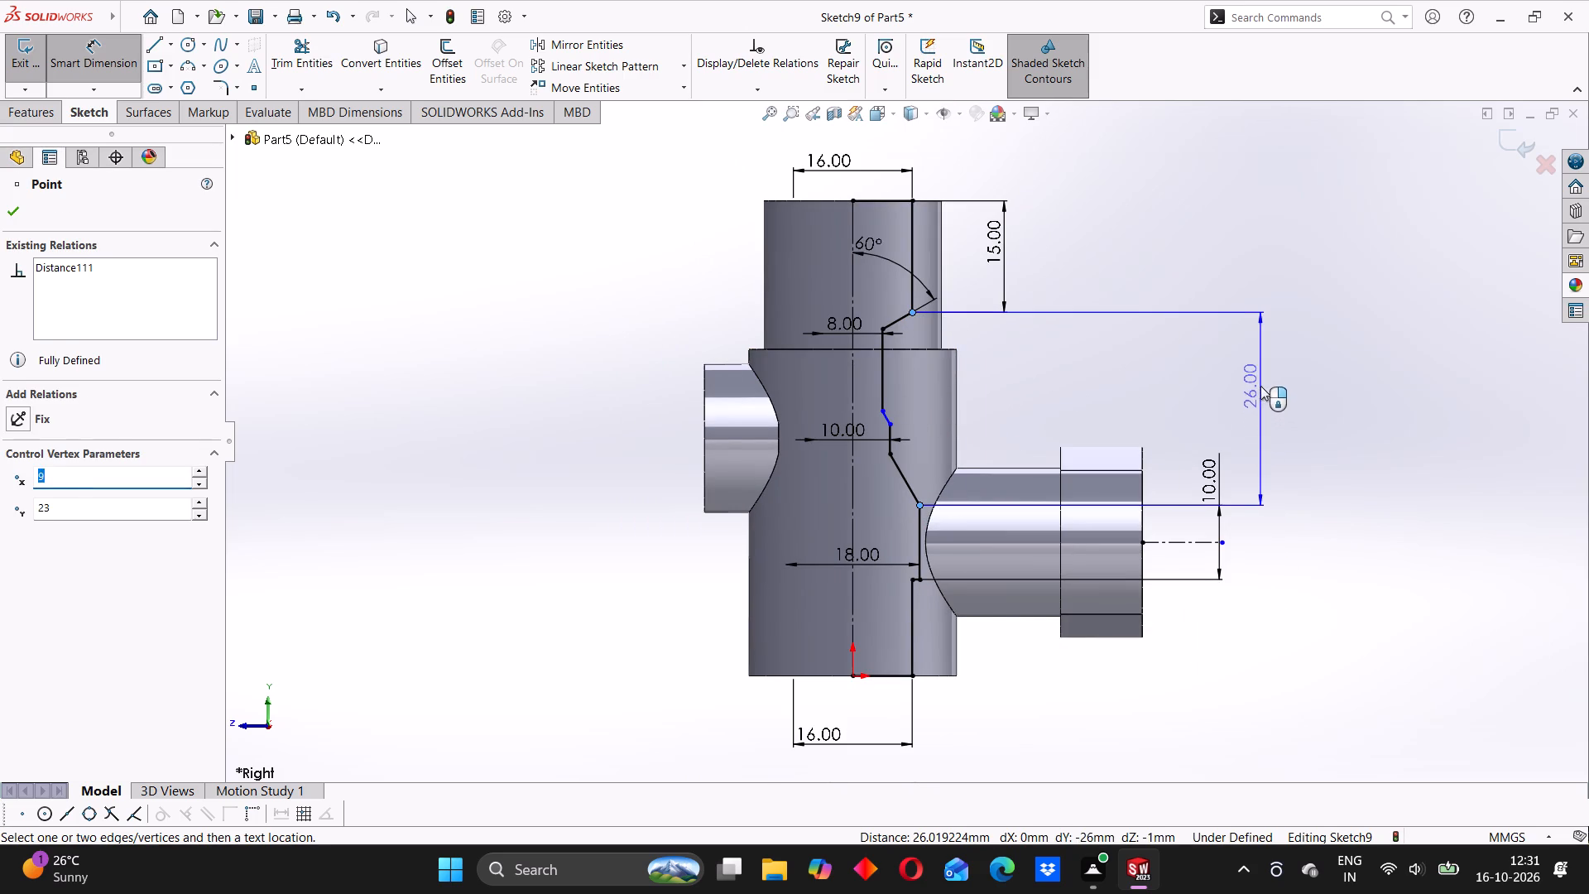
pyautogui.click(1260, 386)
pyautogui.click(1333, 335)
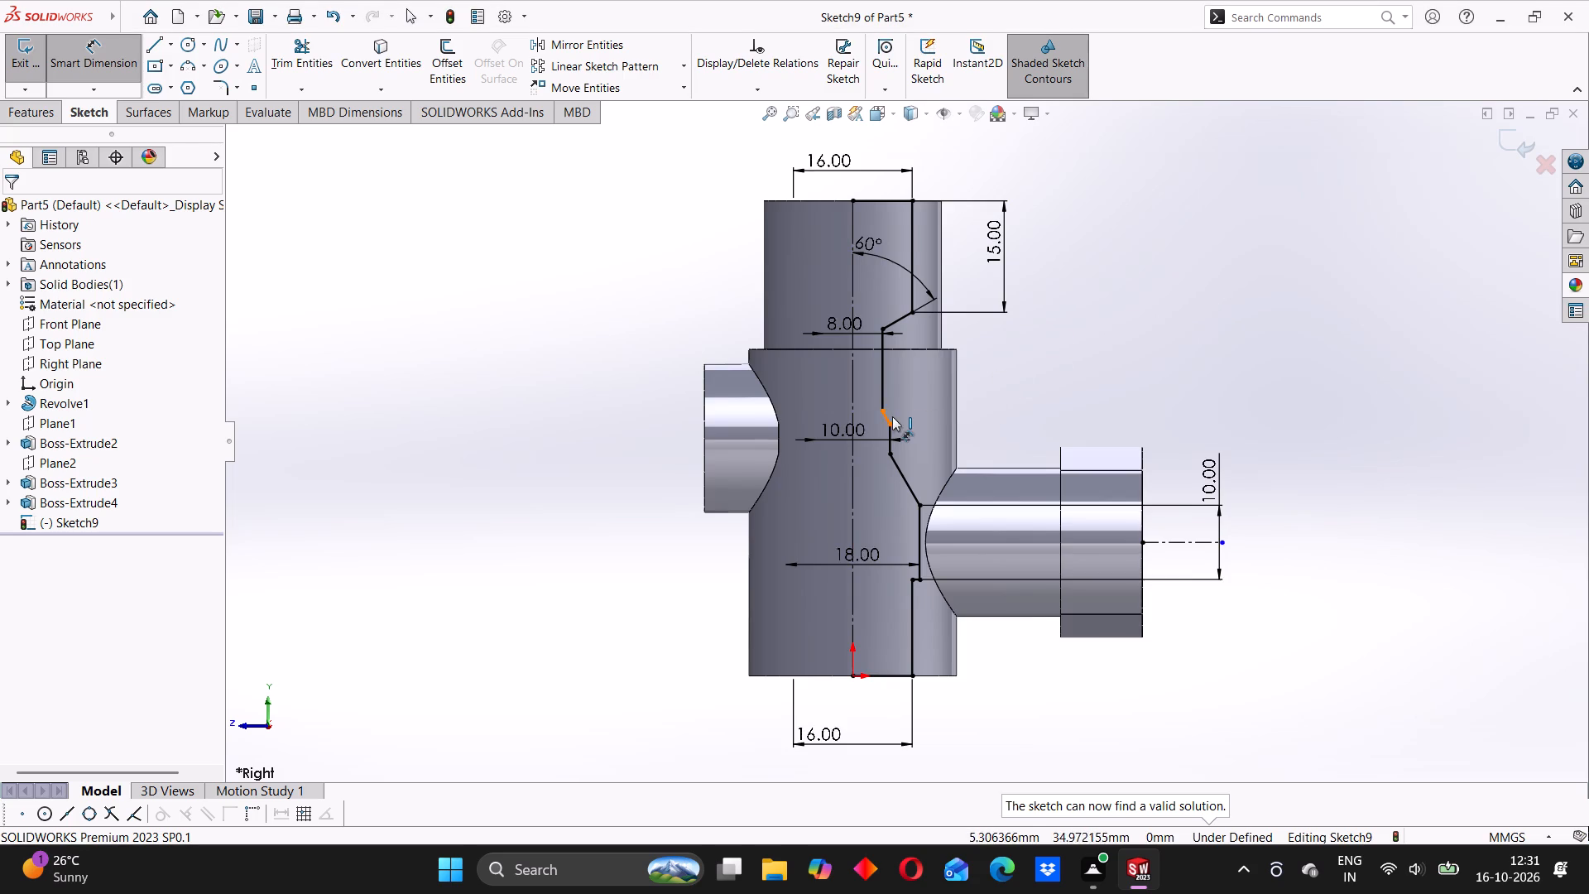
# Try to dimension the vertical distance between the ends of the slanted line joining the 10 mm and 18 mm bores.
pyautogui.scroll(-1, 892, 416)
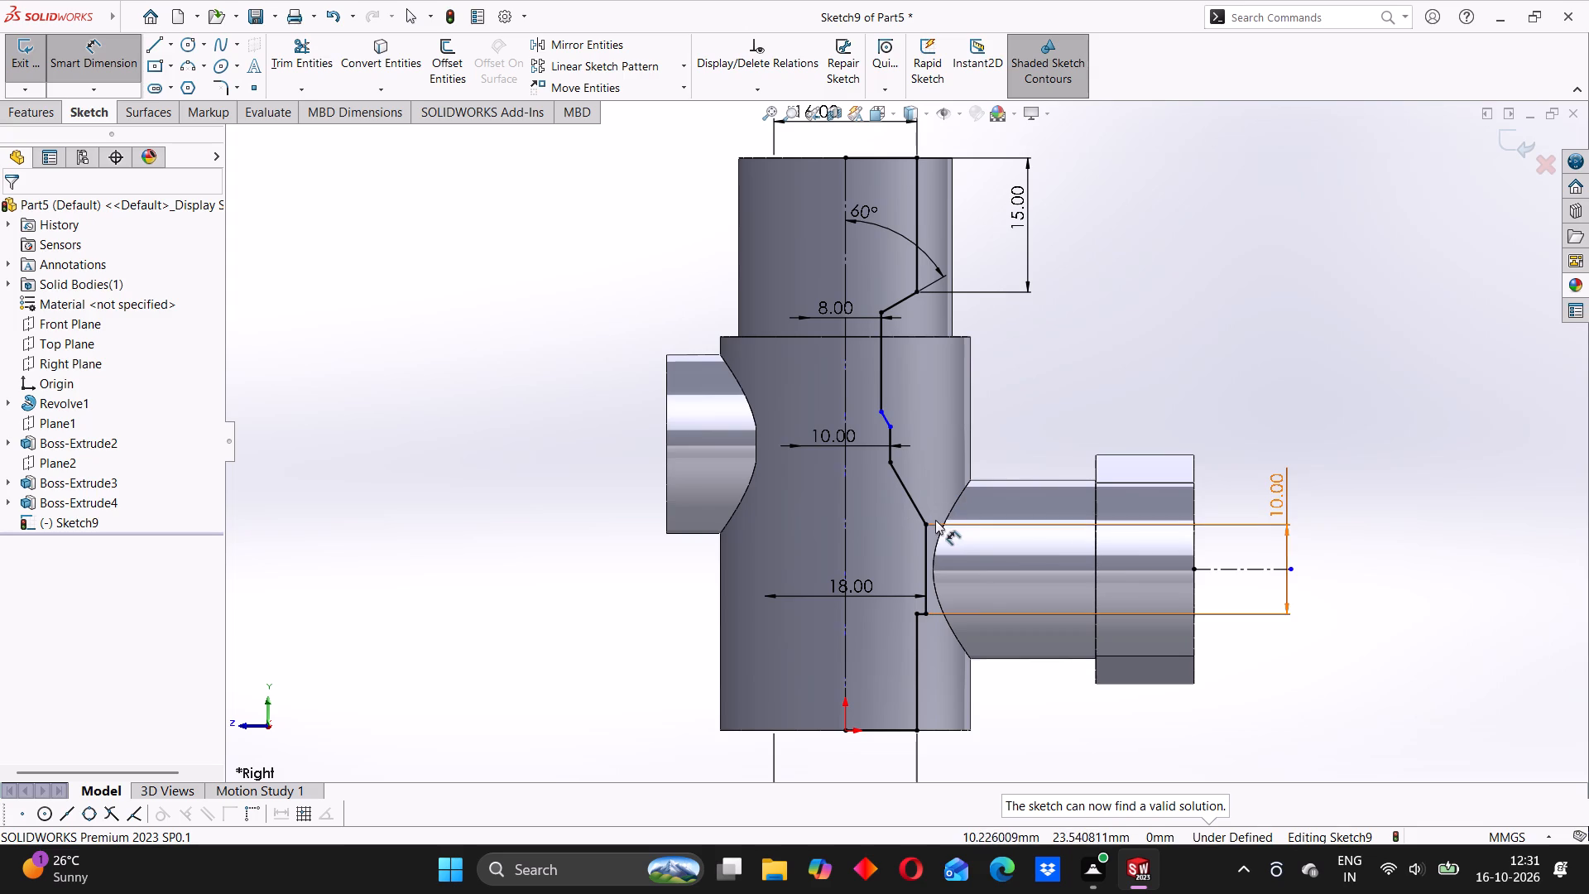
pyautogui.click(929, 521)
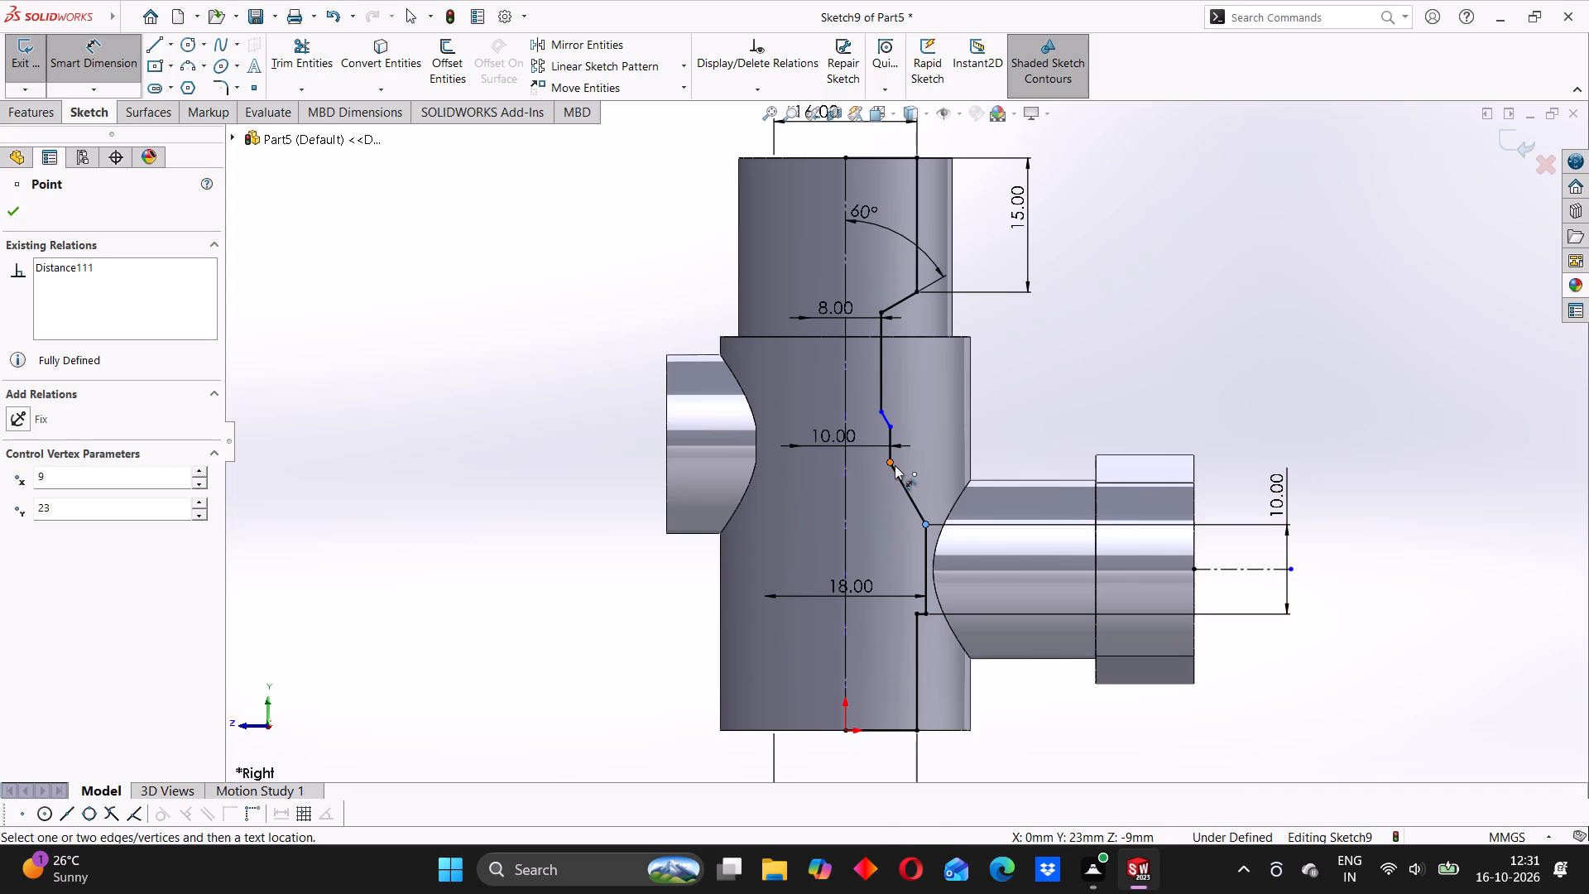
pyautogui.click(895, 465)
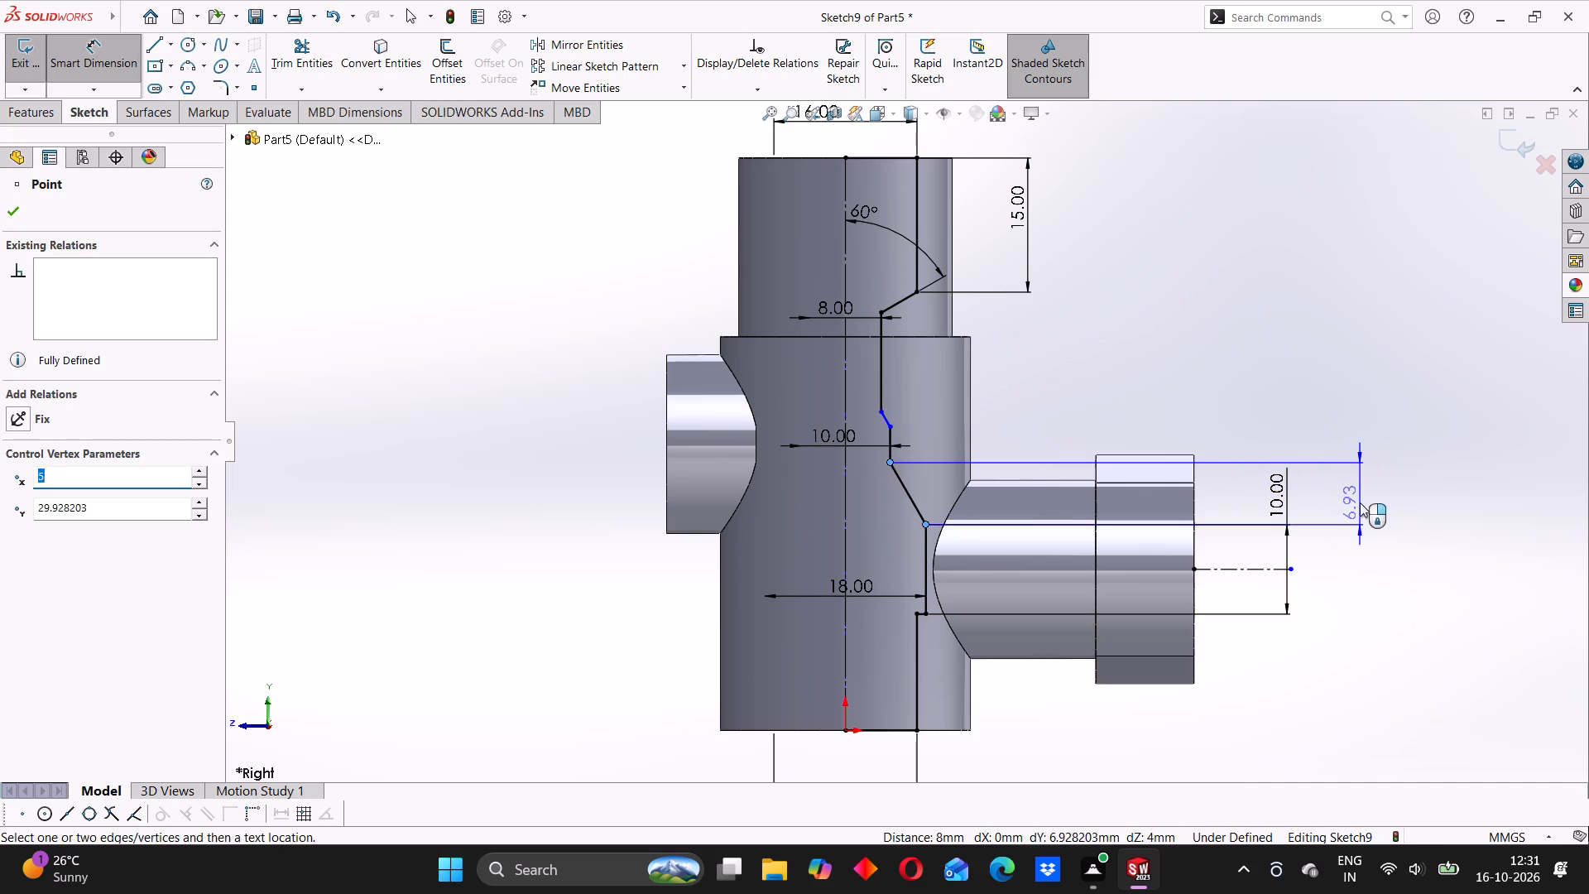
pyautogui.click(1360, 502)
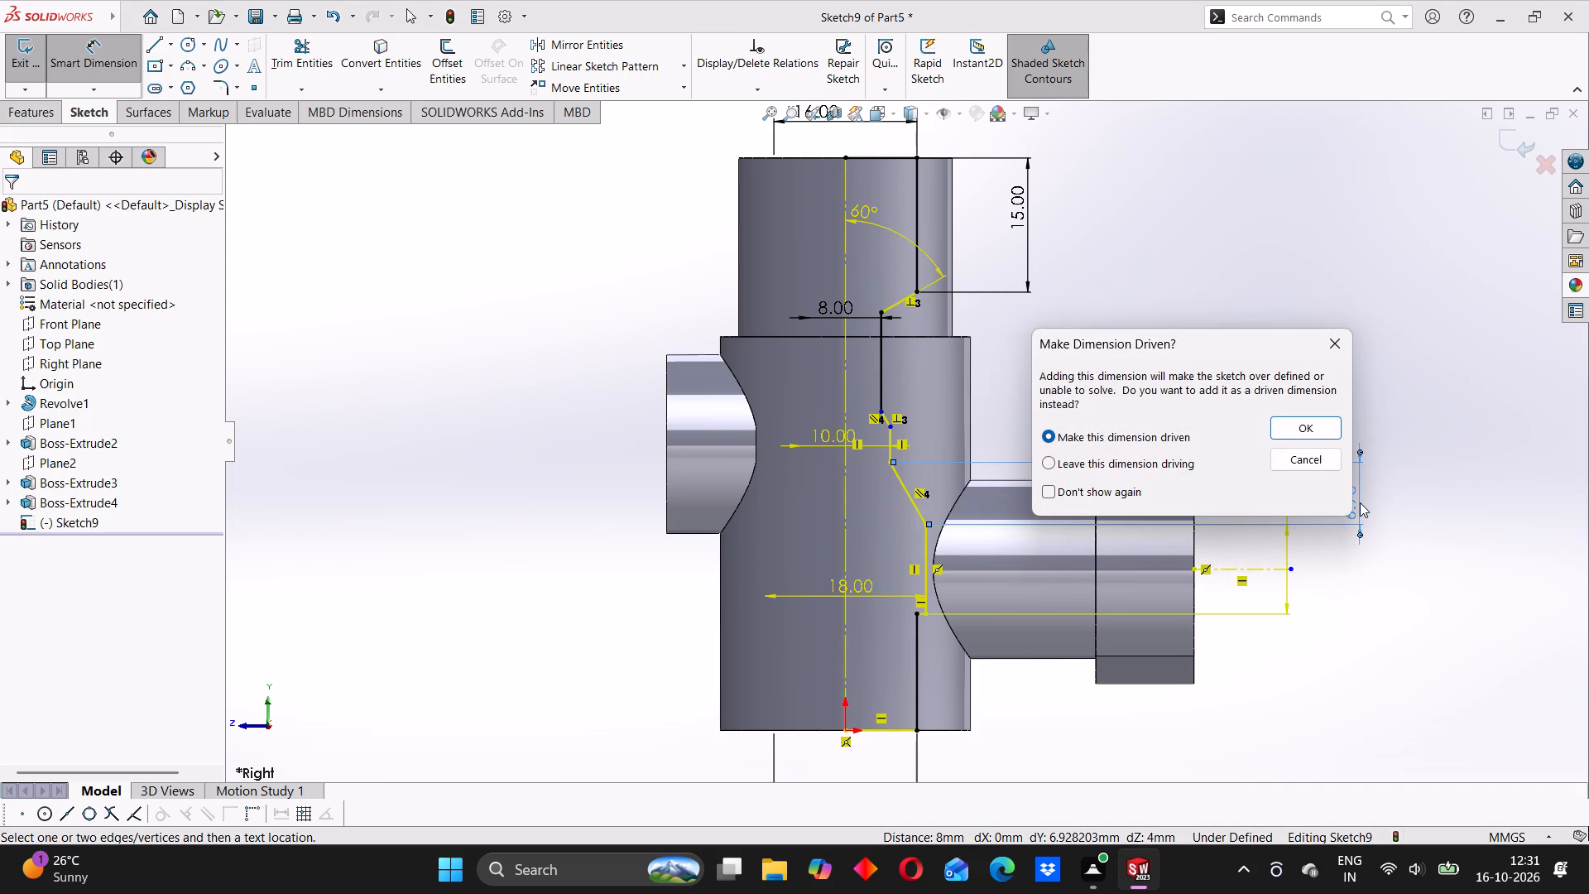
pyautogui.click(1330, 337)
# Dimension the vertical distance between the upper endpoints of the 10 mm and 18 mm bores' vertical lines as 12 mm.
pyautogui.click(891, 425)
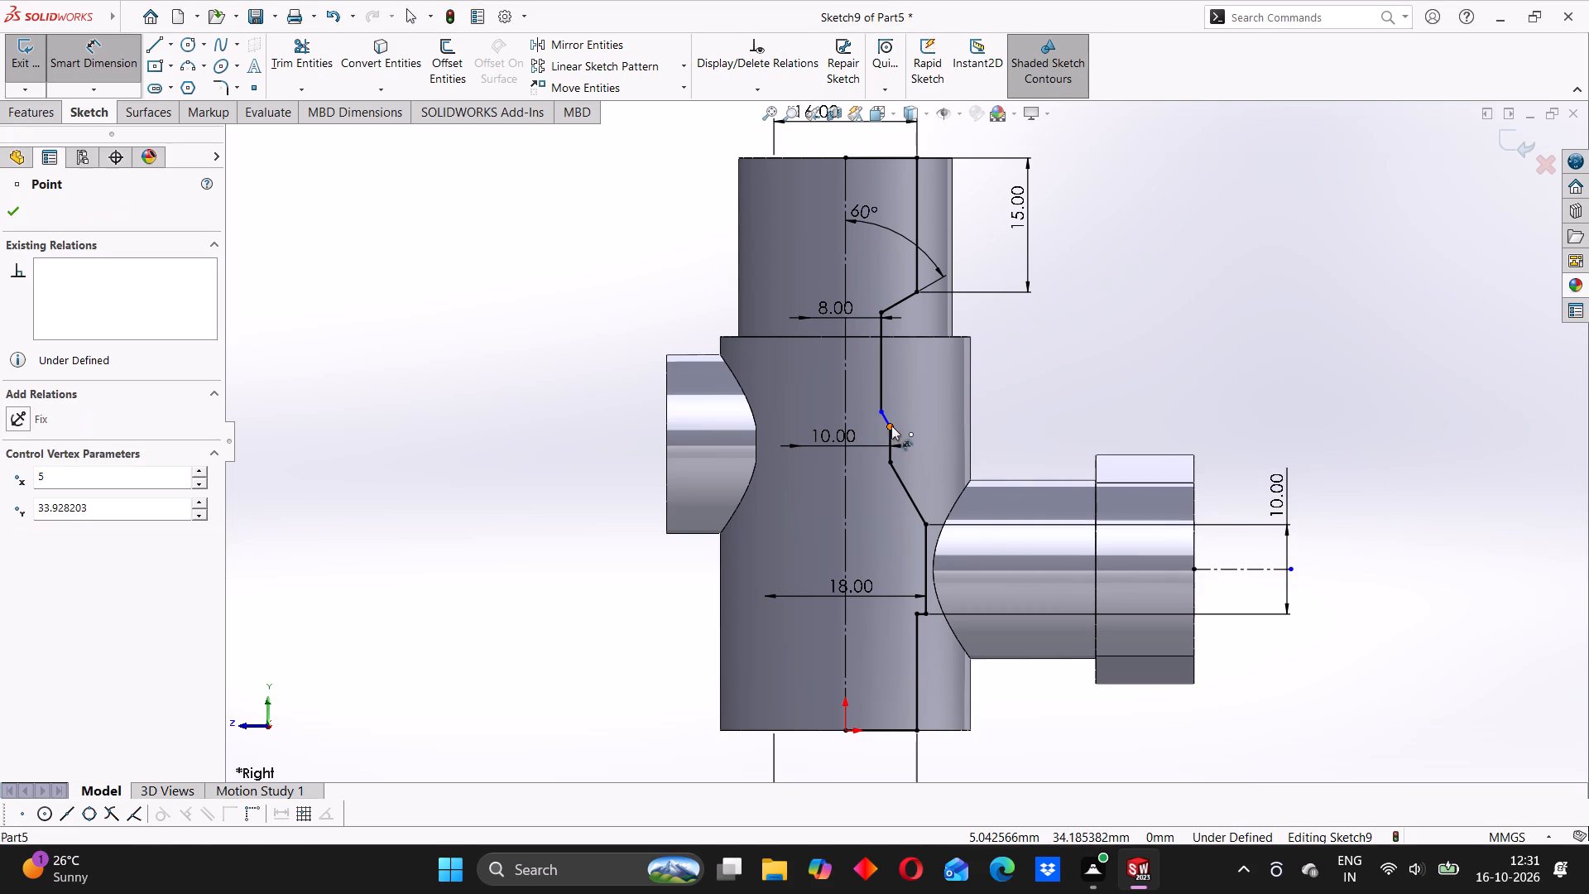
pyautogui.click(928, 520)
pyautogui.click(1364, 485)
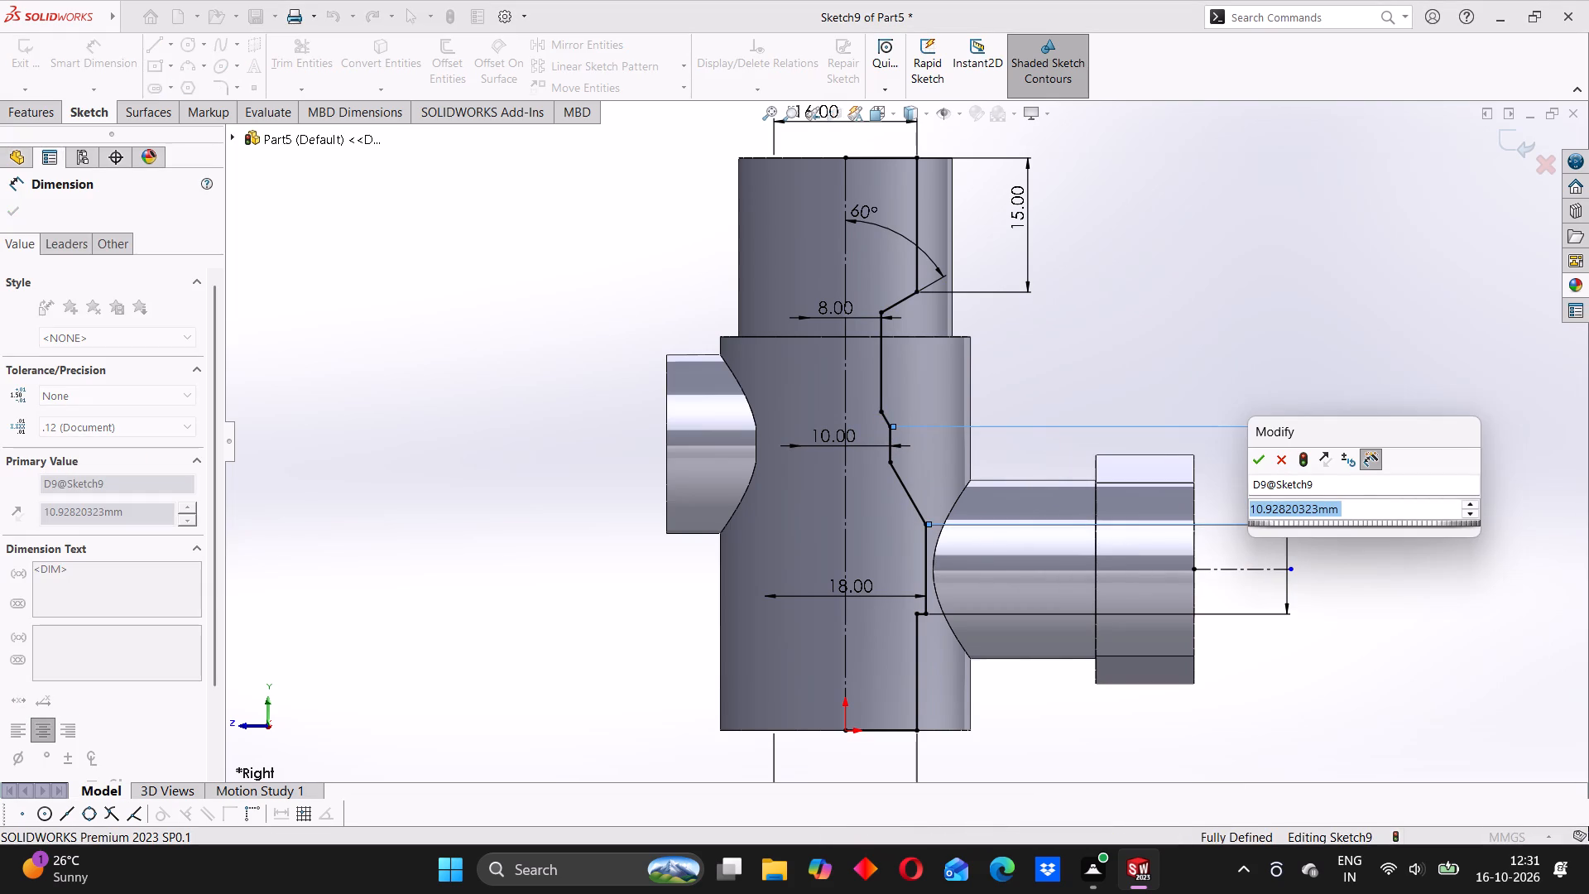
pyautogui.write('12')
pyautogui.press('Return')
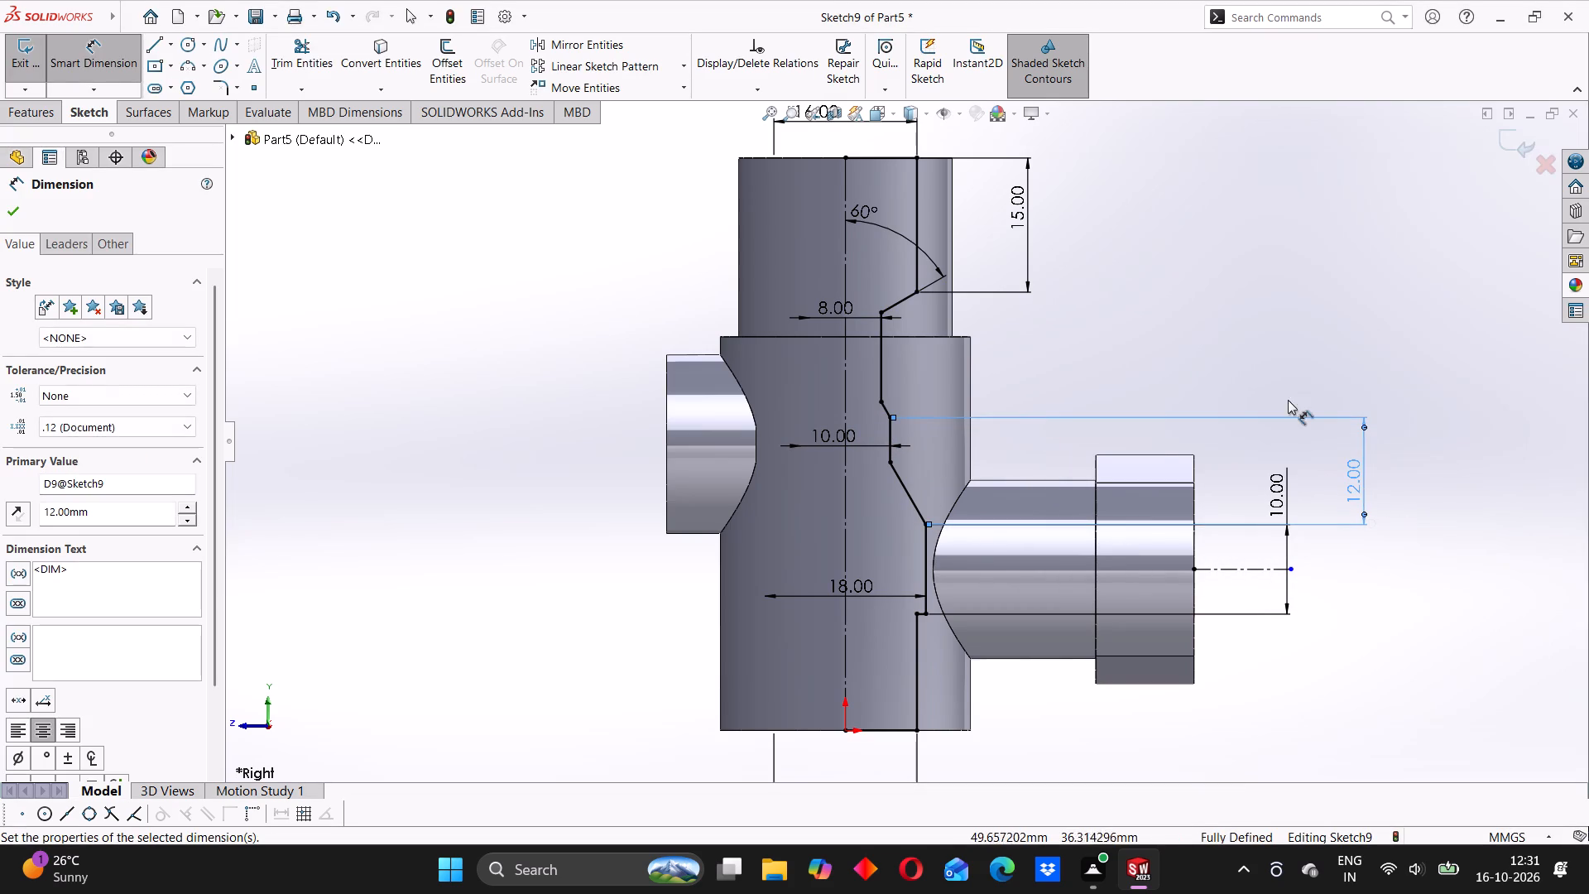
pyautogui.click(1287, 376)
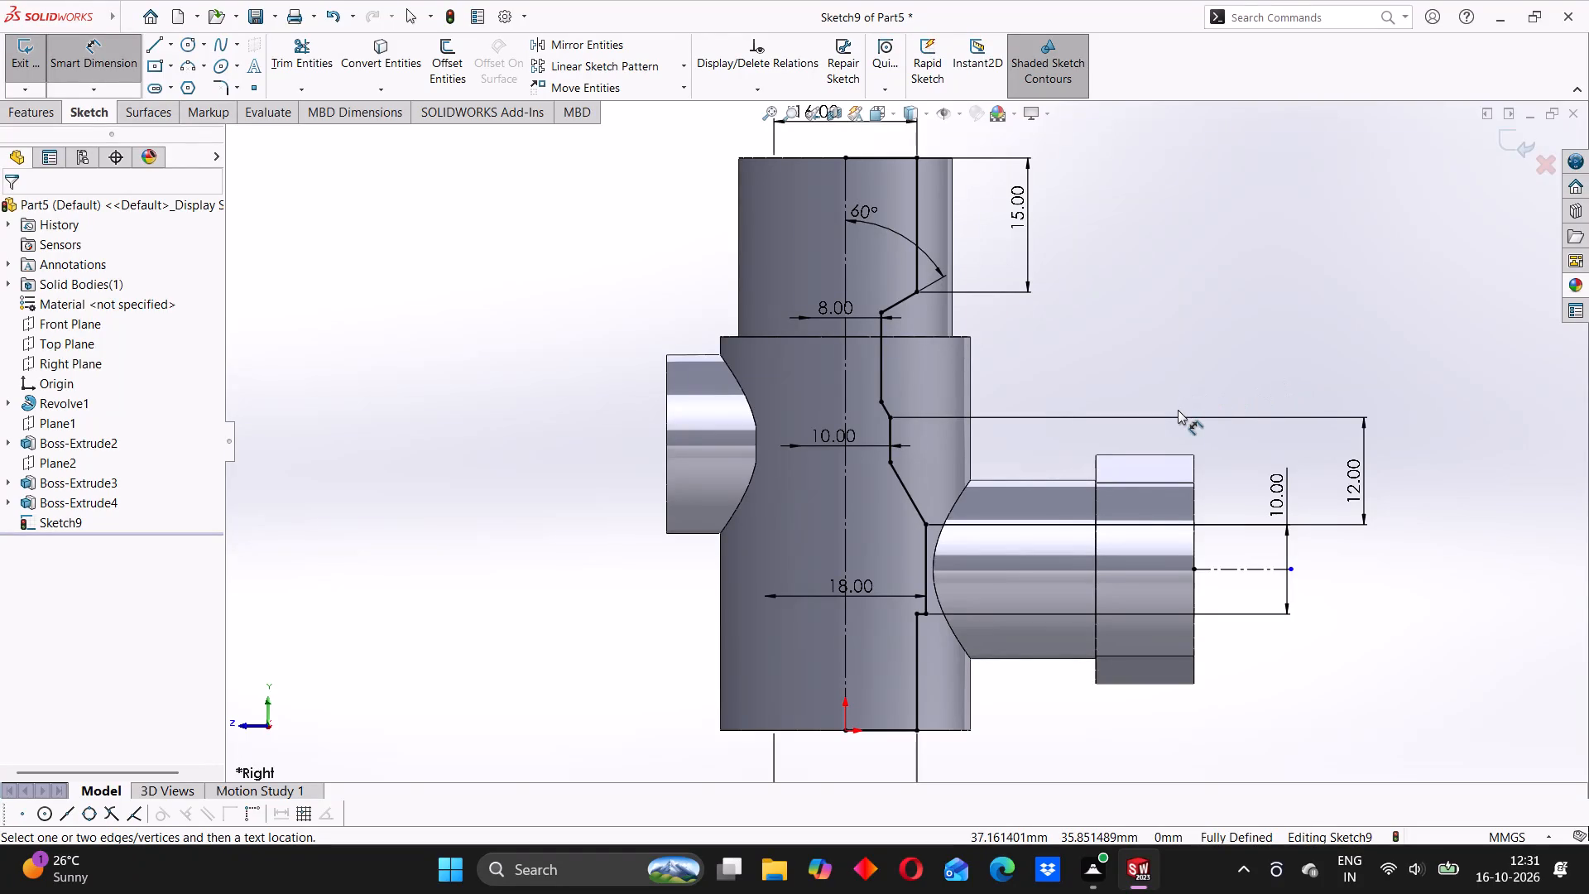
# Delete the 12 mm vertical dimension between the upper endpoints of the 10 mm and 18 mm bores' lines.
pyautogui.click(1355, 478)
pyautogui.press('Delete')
# Draw a horizontal construction centerline about 6.7 mm long outward from the middle of the smaller side branch's end face.
pyautogui.scroll(-3, 894, 423)
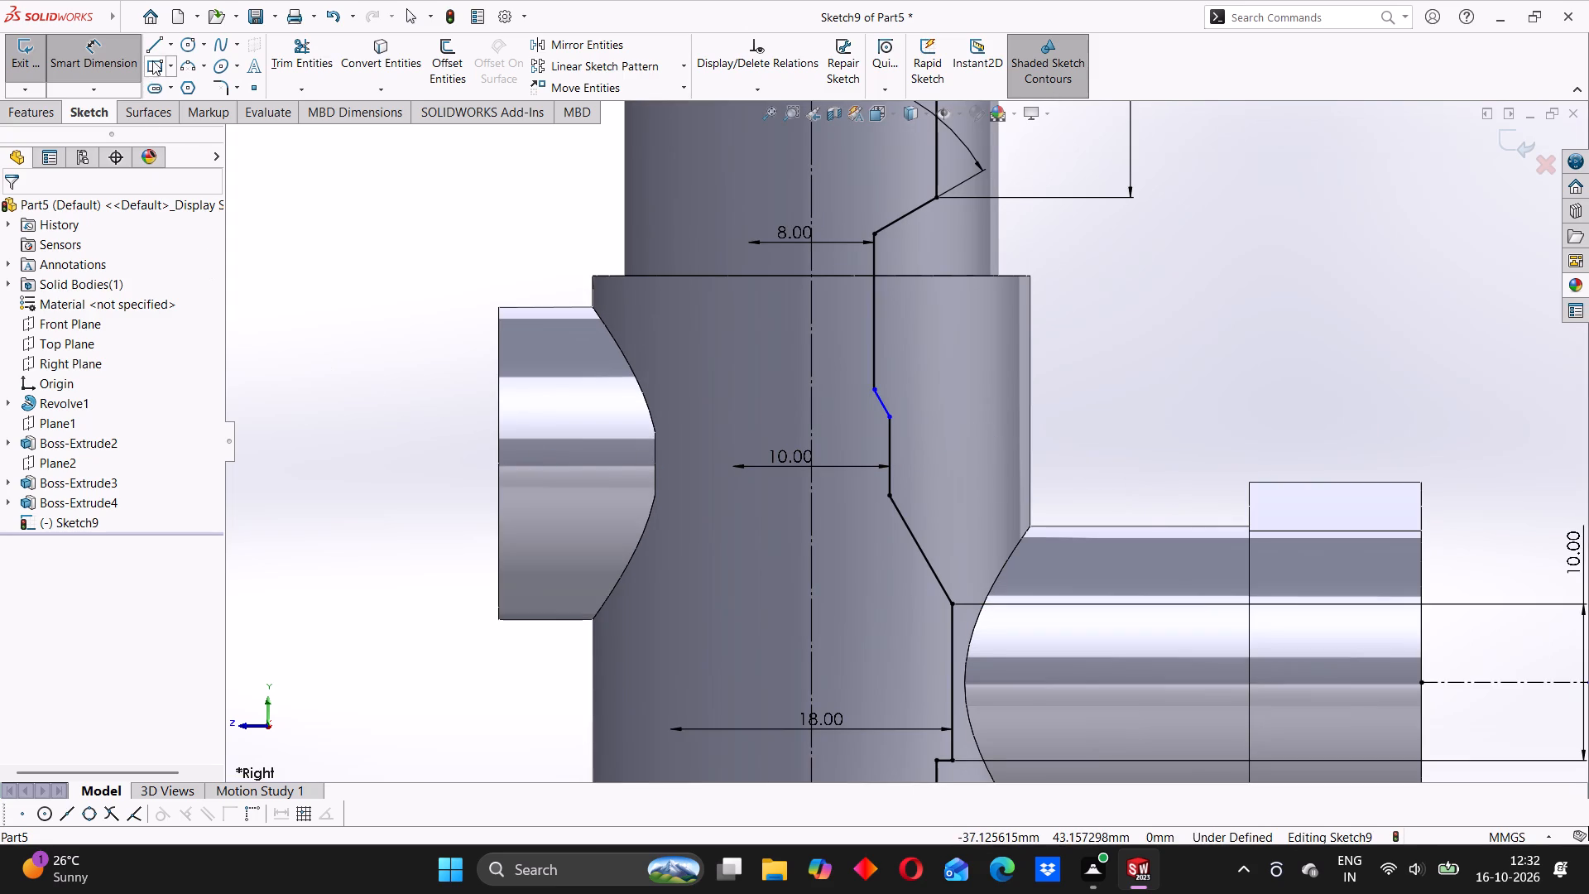
pyautogui.click(170, 43)
pyautogui.click(180, 81)
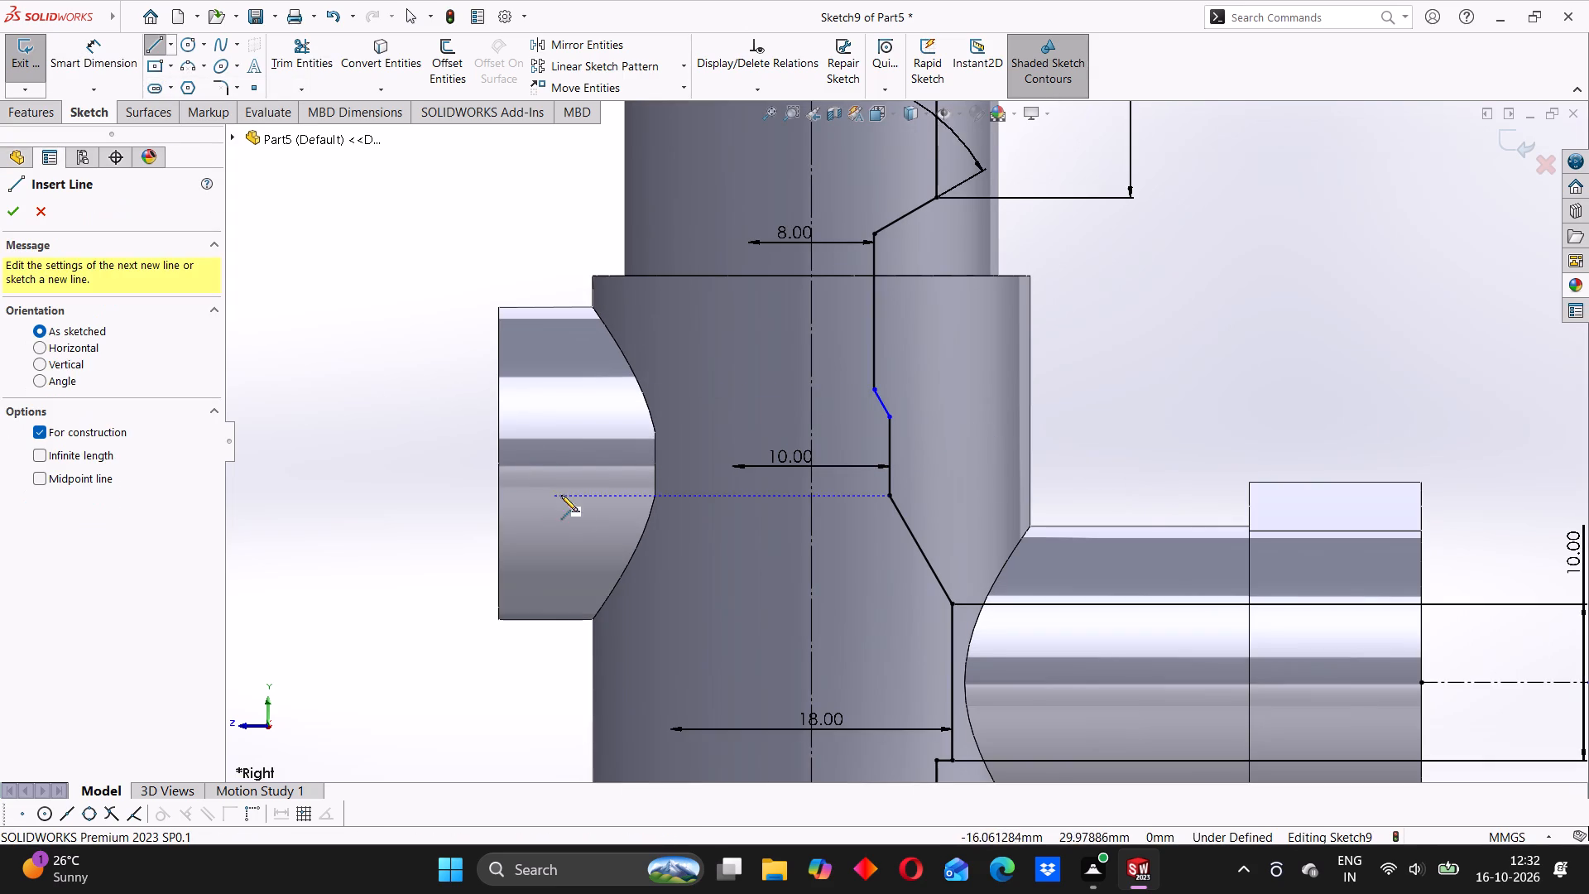
pyautogui.click(497, 461)
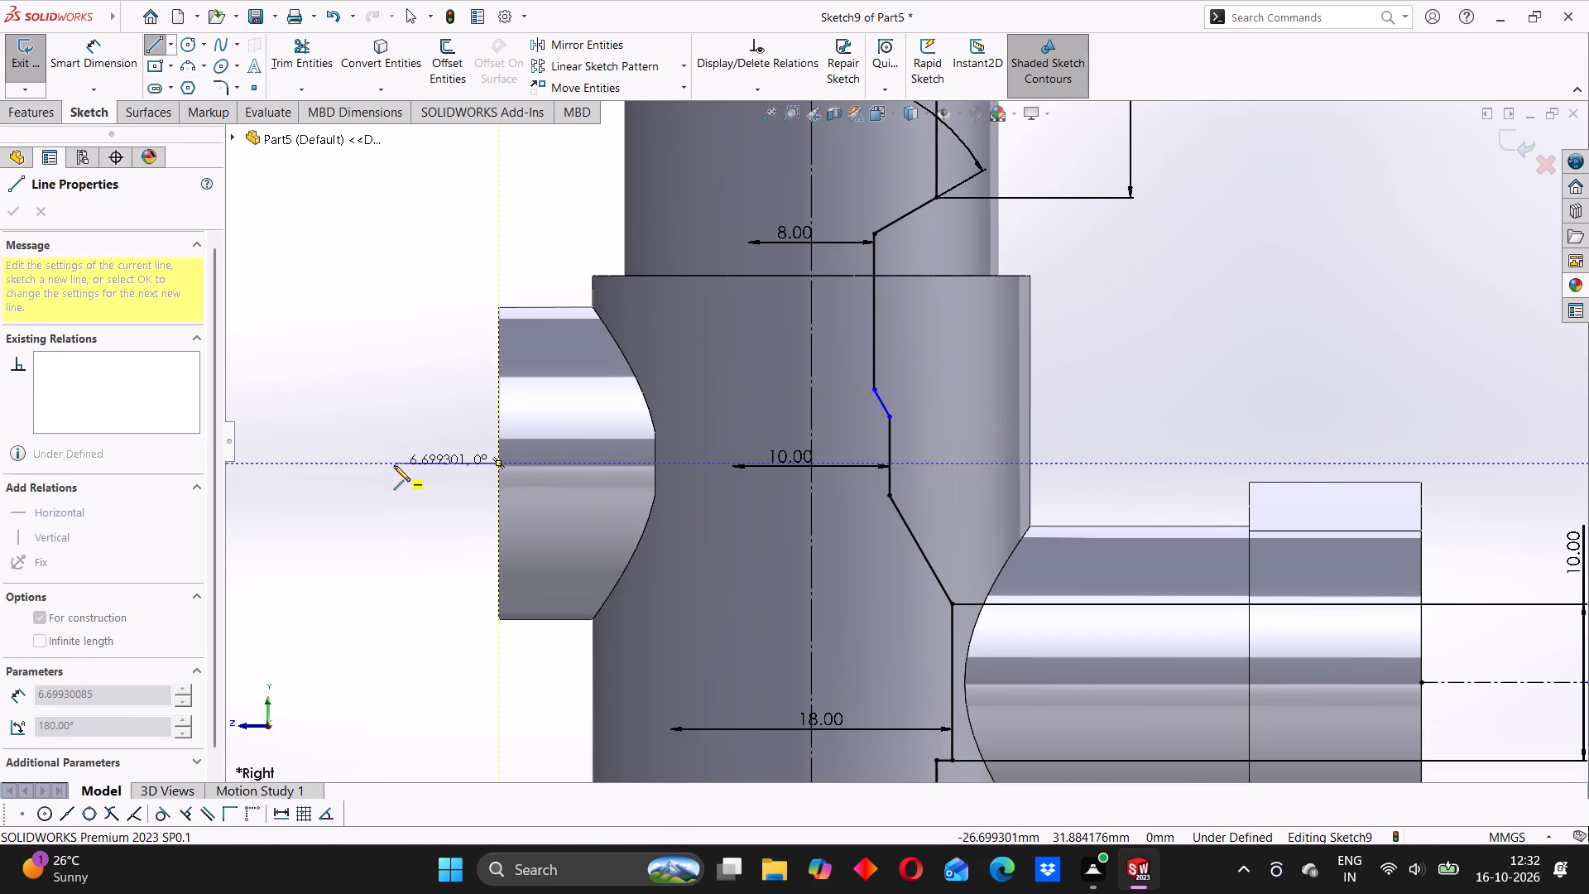
pyautogui.press('Tab')
pyautogui.click(394, 465)
pyautogui.press('Escape')
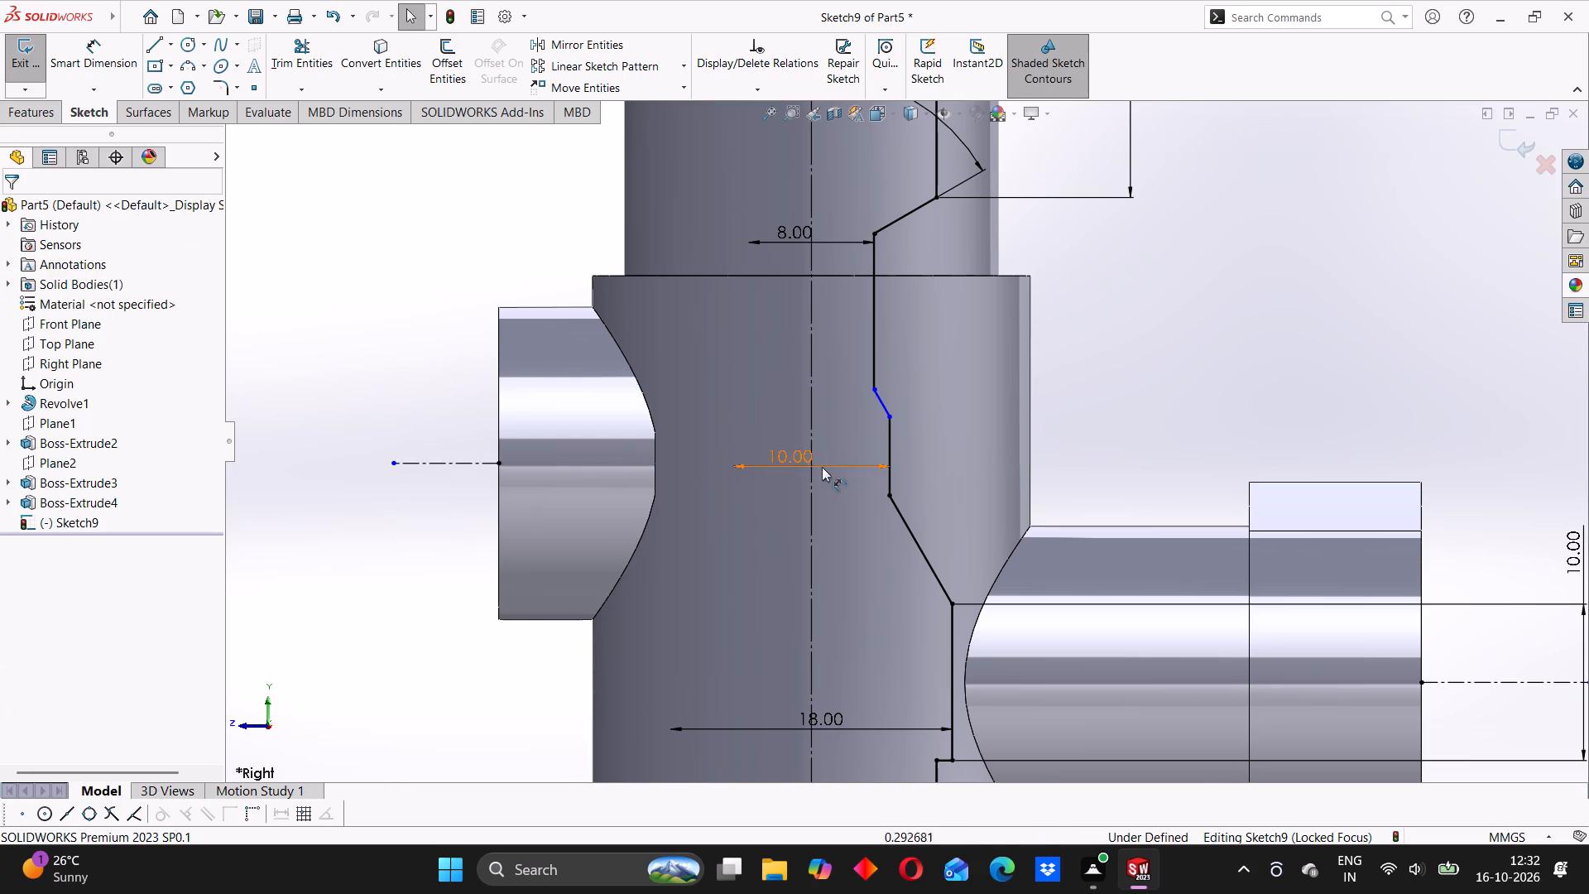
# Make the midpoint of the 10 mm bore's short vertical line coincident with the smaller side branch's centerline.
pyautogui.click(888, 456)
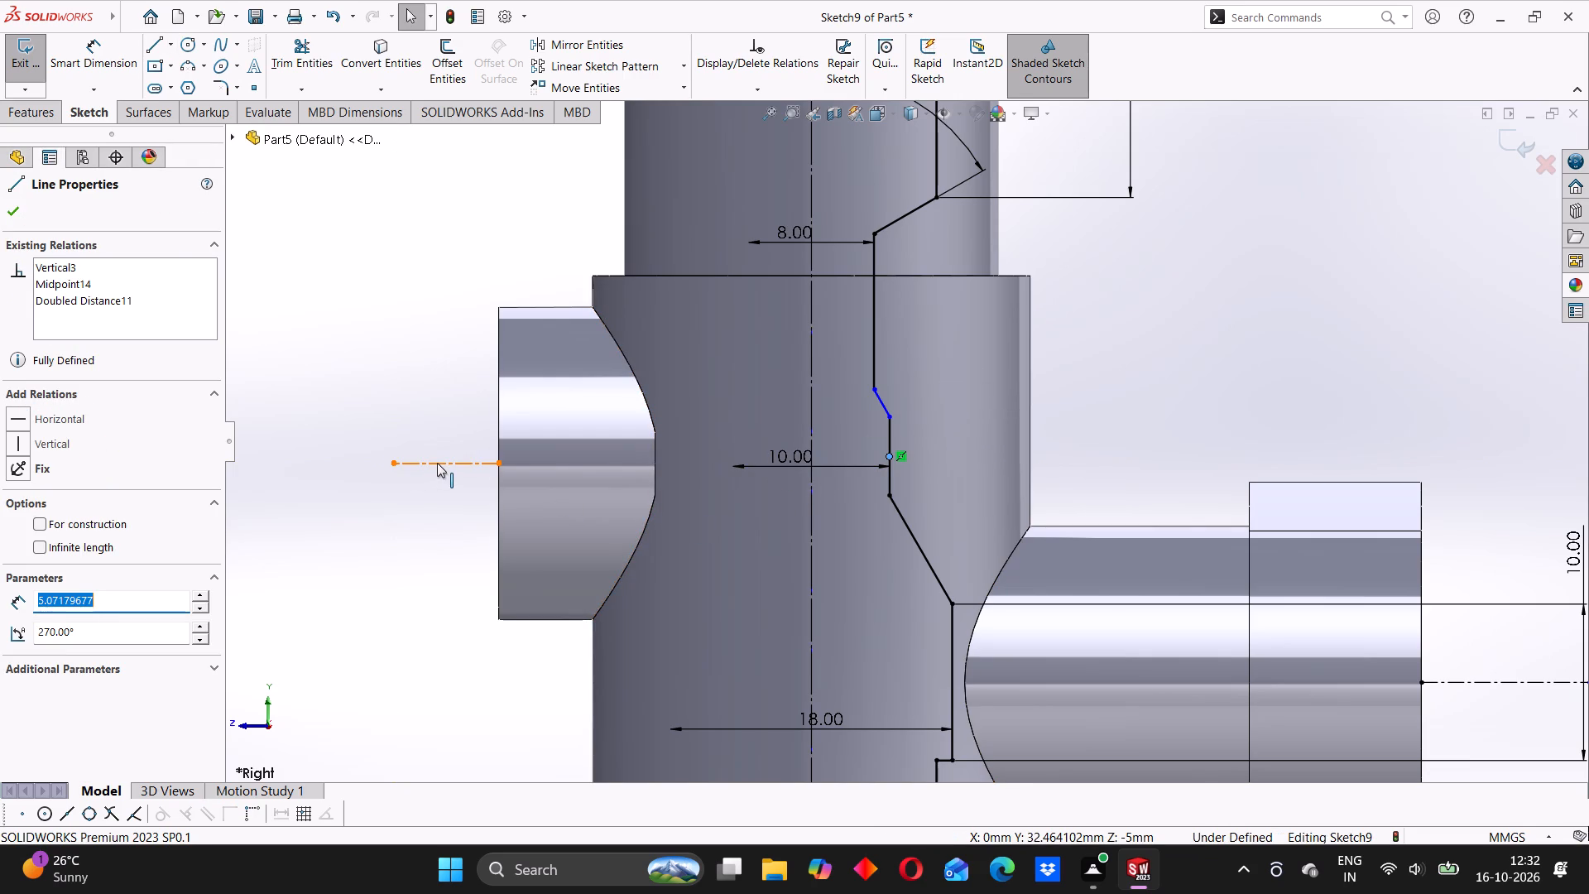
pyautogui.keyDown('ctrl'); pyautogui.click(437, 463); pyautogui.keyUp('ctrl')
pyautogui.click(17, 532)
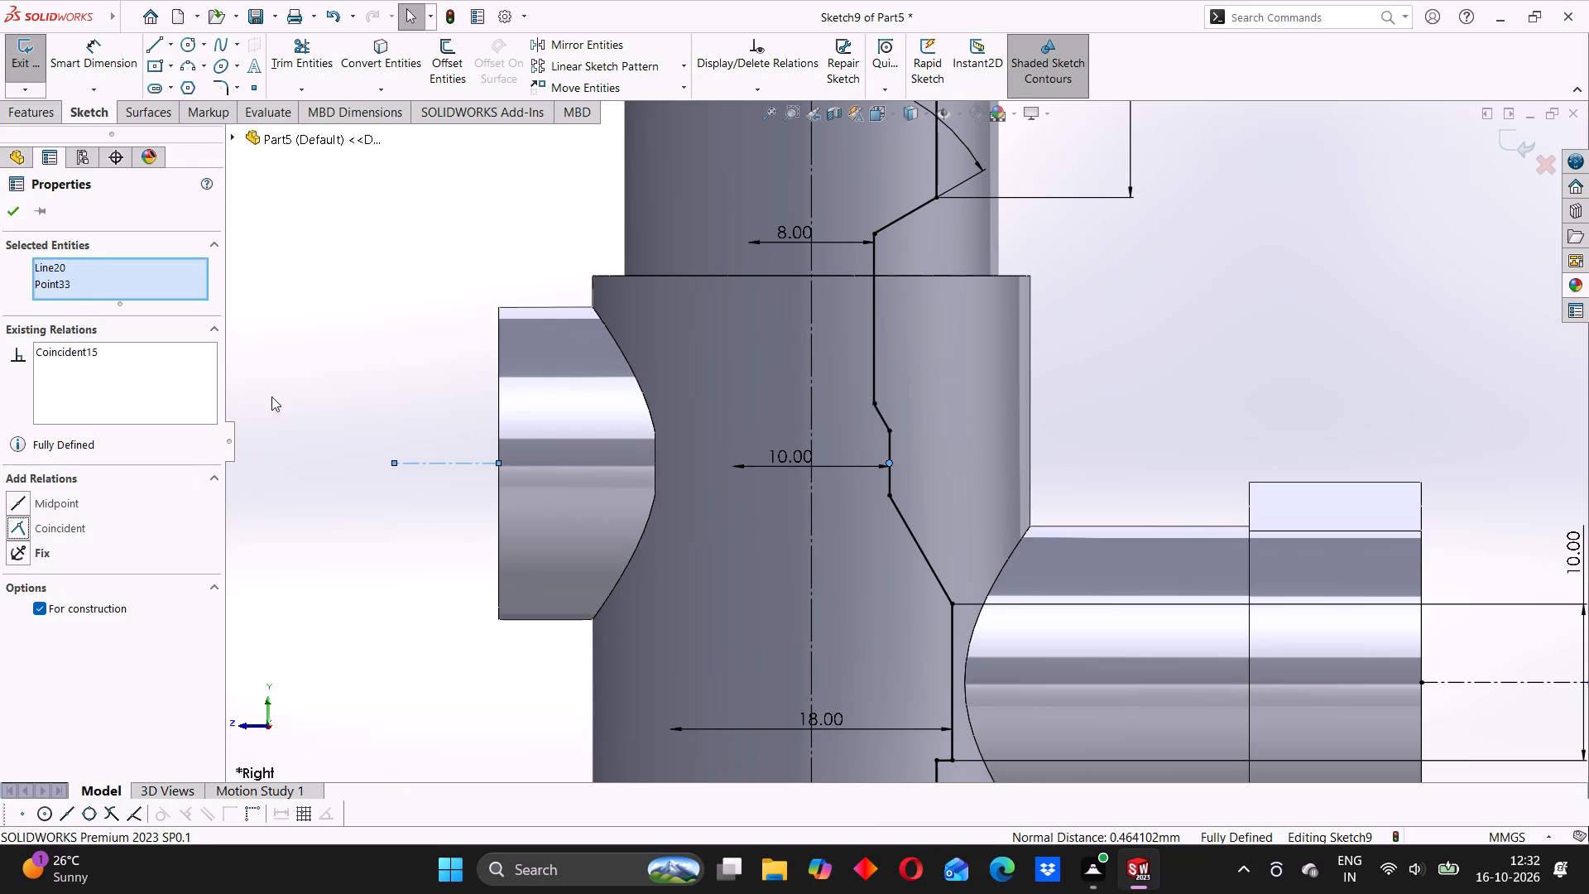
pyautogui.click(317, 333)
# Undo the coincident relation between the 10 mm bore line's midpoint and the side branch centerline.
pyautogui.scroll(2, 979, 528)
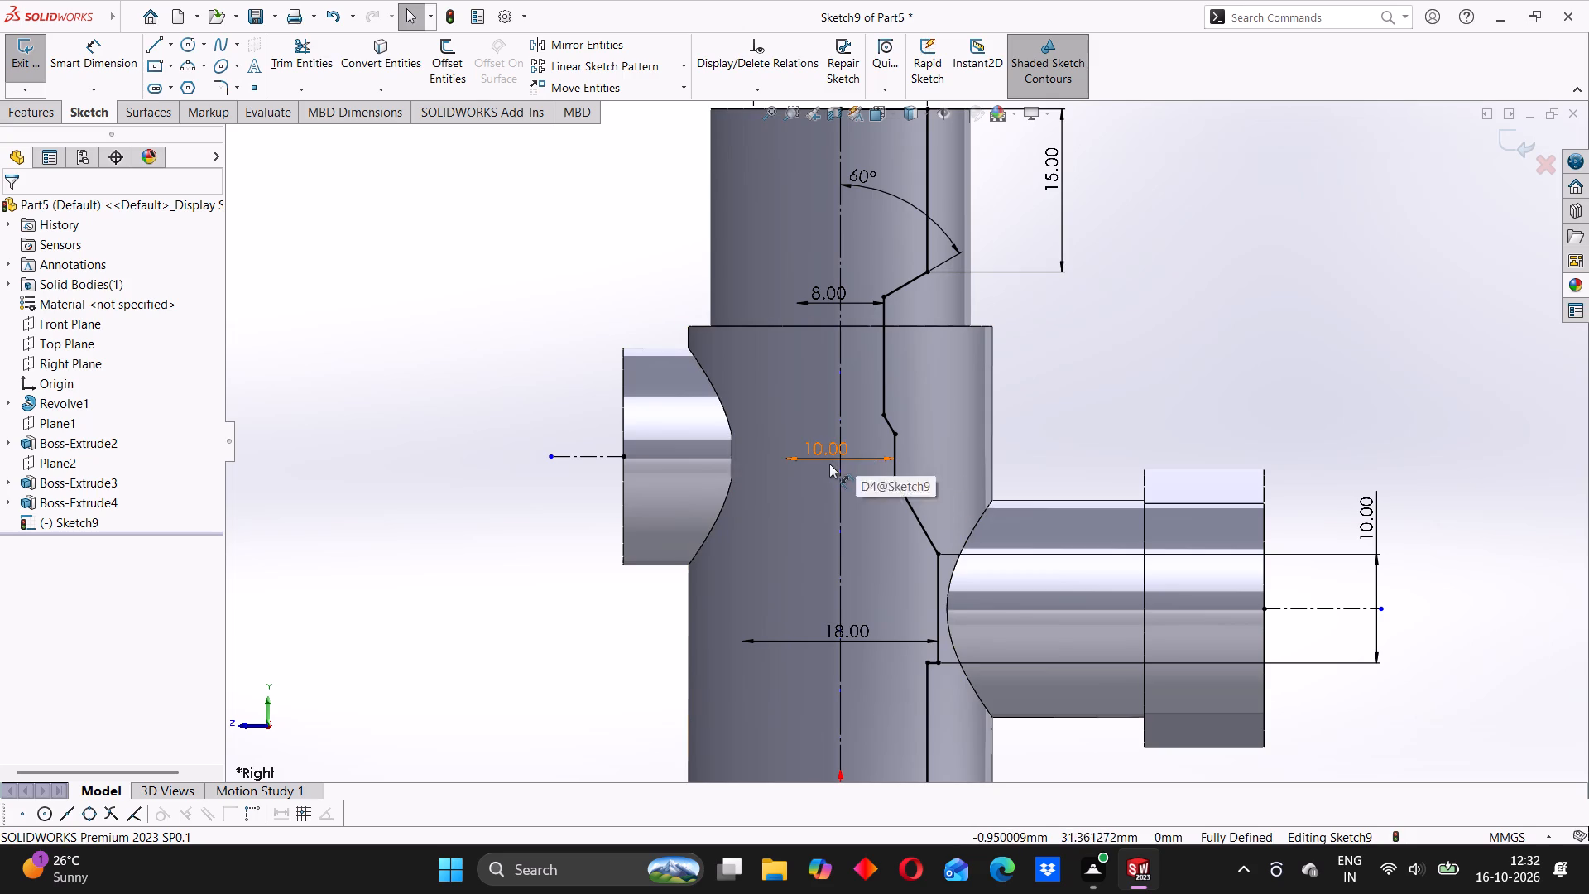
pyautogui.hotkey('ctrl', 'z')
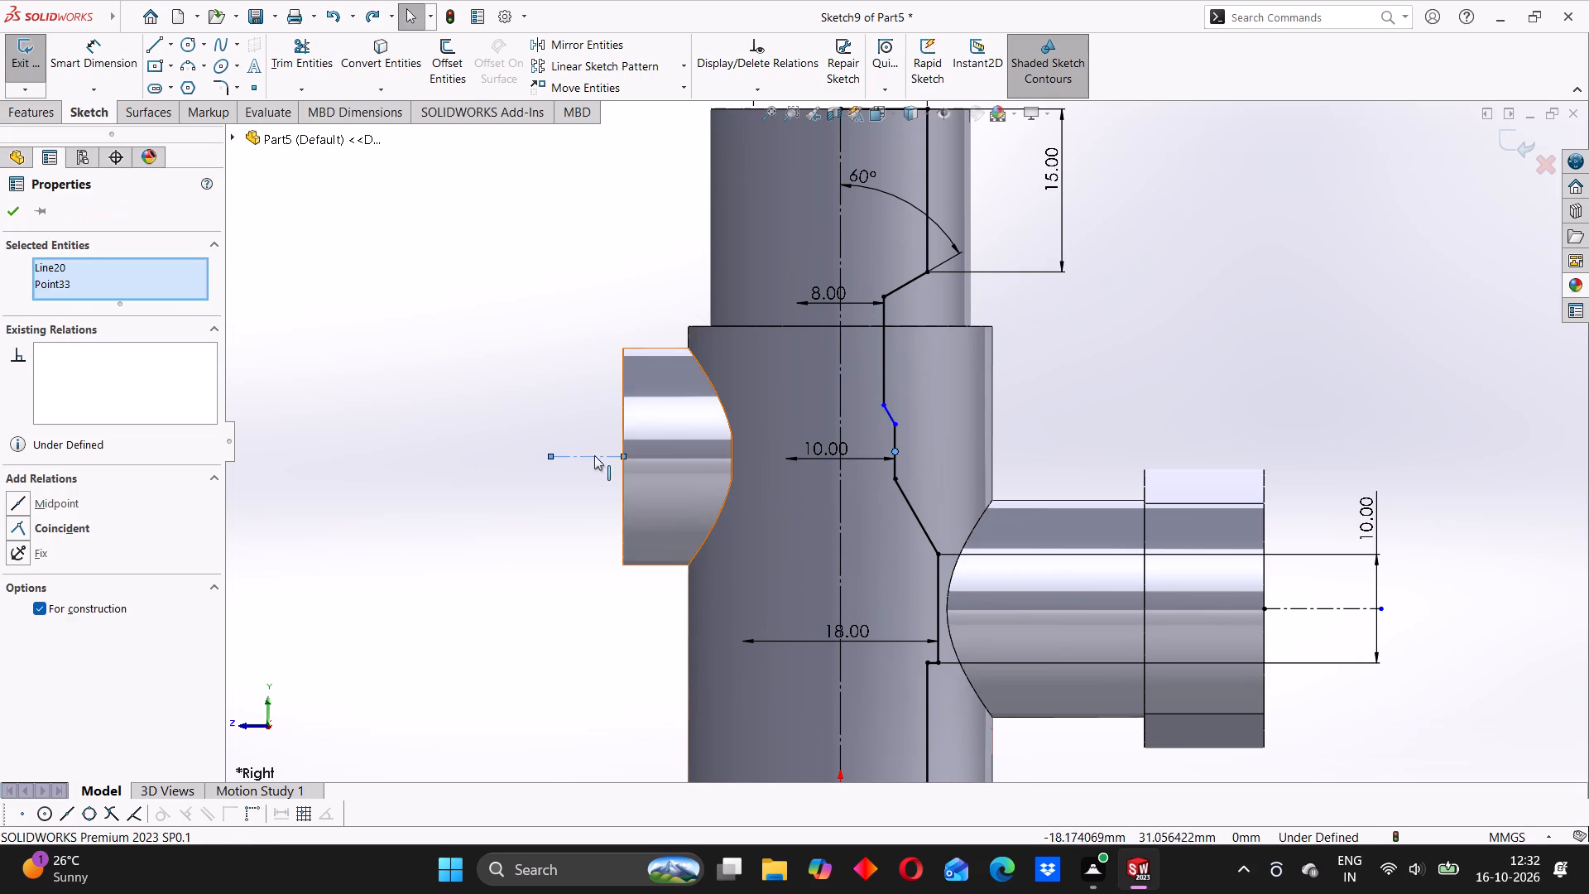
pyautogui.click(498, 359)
# Make the upper endpoint of the 10 mm bore's short vertical line coincident with the smaller side branch's centerline.
pyautogui.click(893, 424)
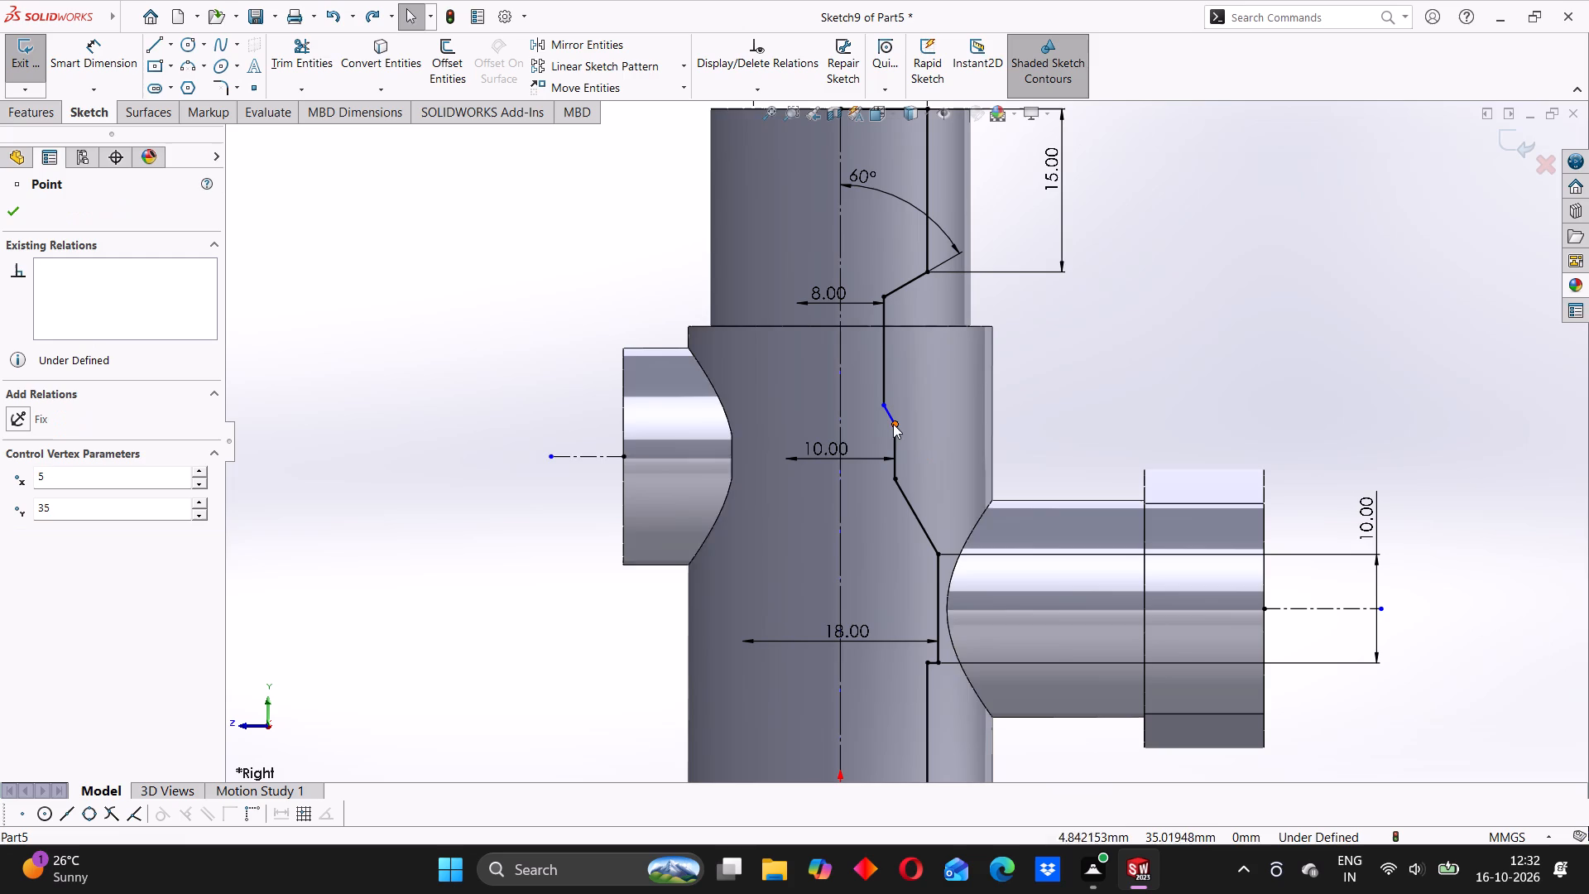
pyautogui.keyDown('ctrl'); pyautogui.click(592, 455); pyautogui.keyUp('ctrl')
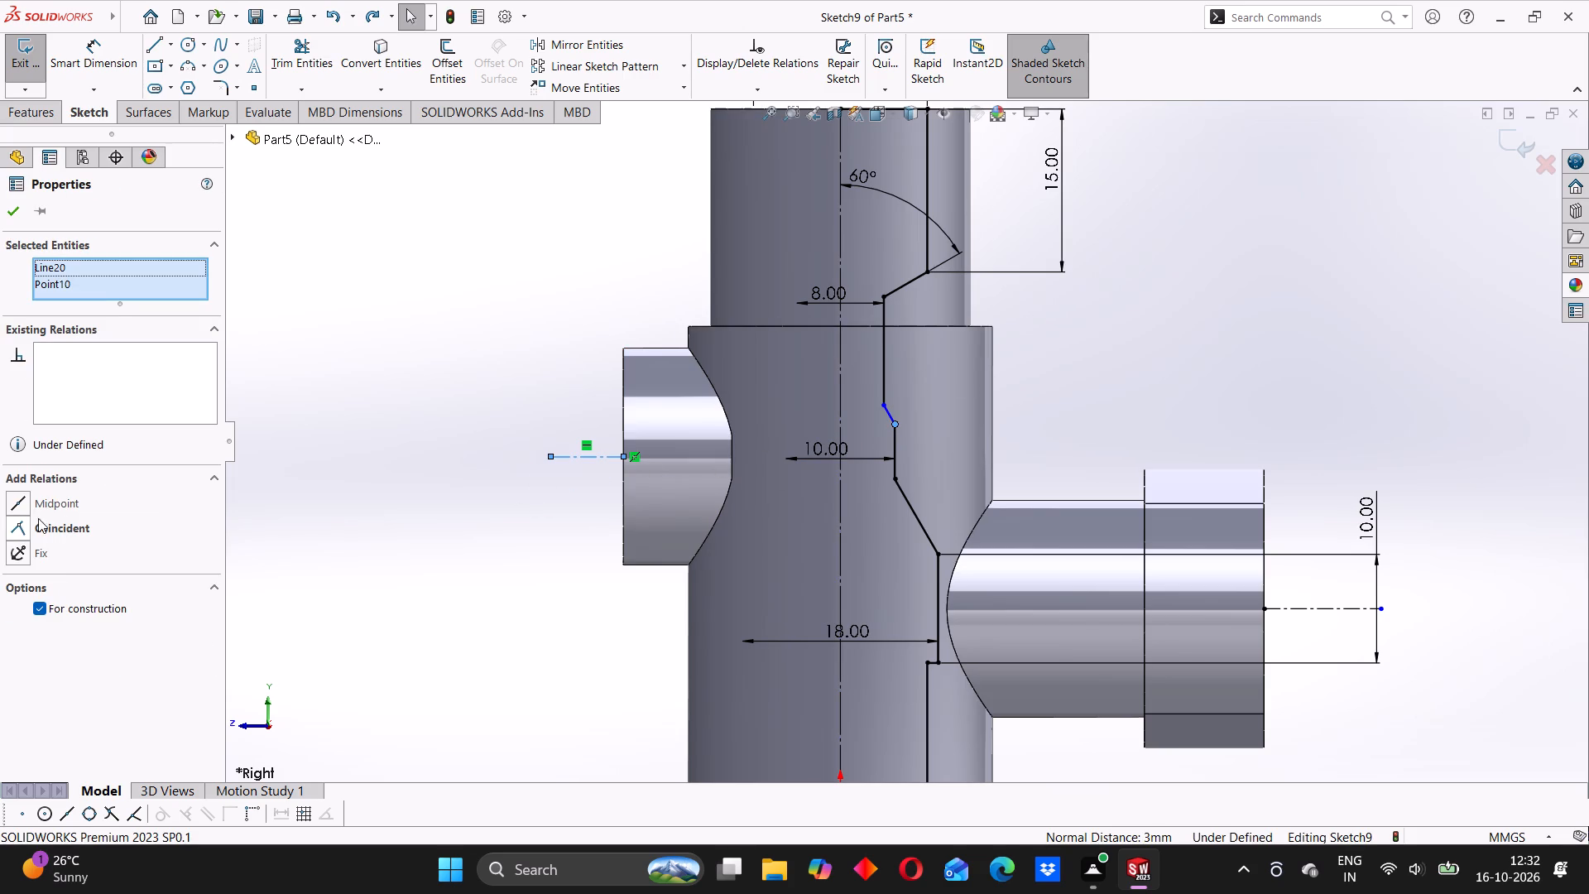
pyautogui.click(15, 525)
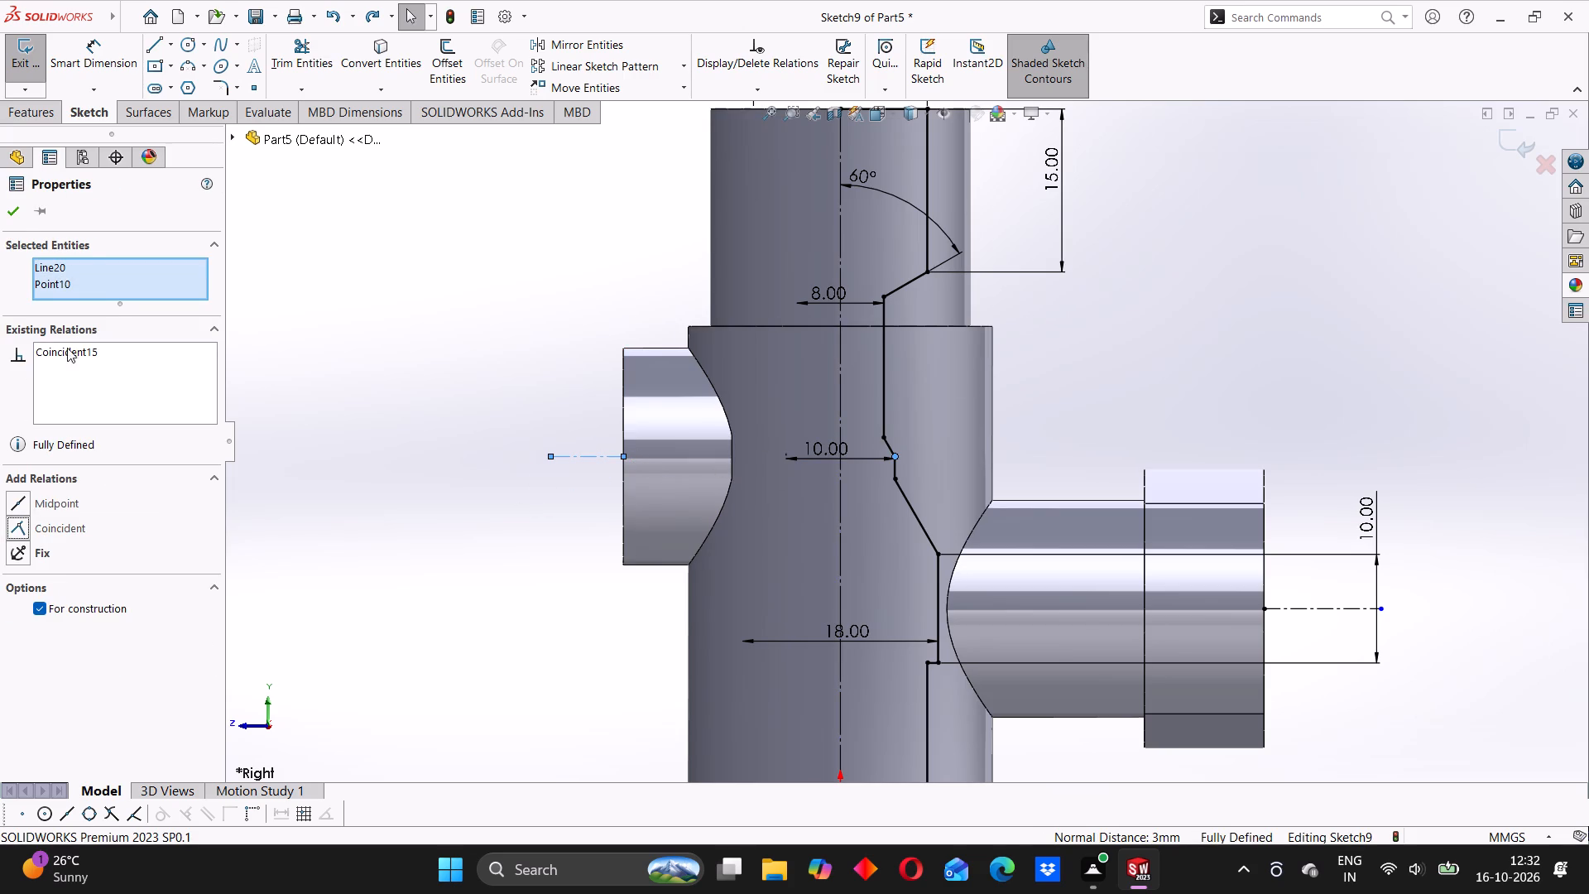
pyautogui.click(15, 208)
# Delete the 10 mm vertical dimension on the 18 mm bore's line.
pyautogui.scroll(-2, 899, 464)
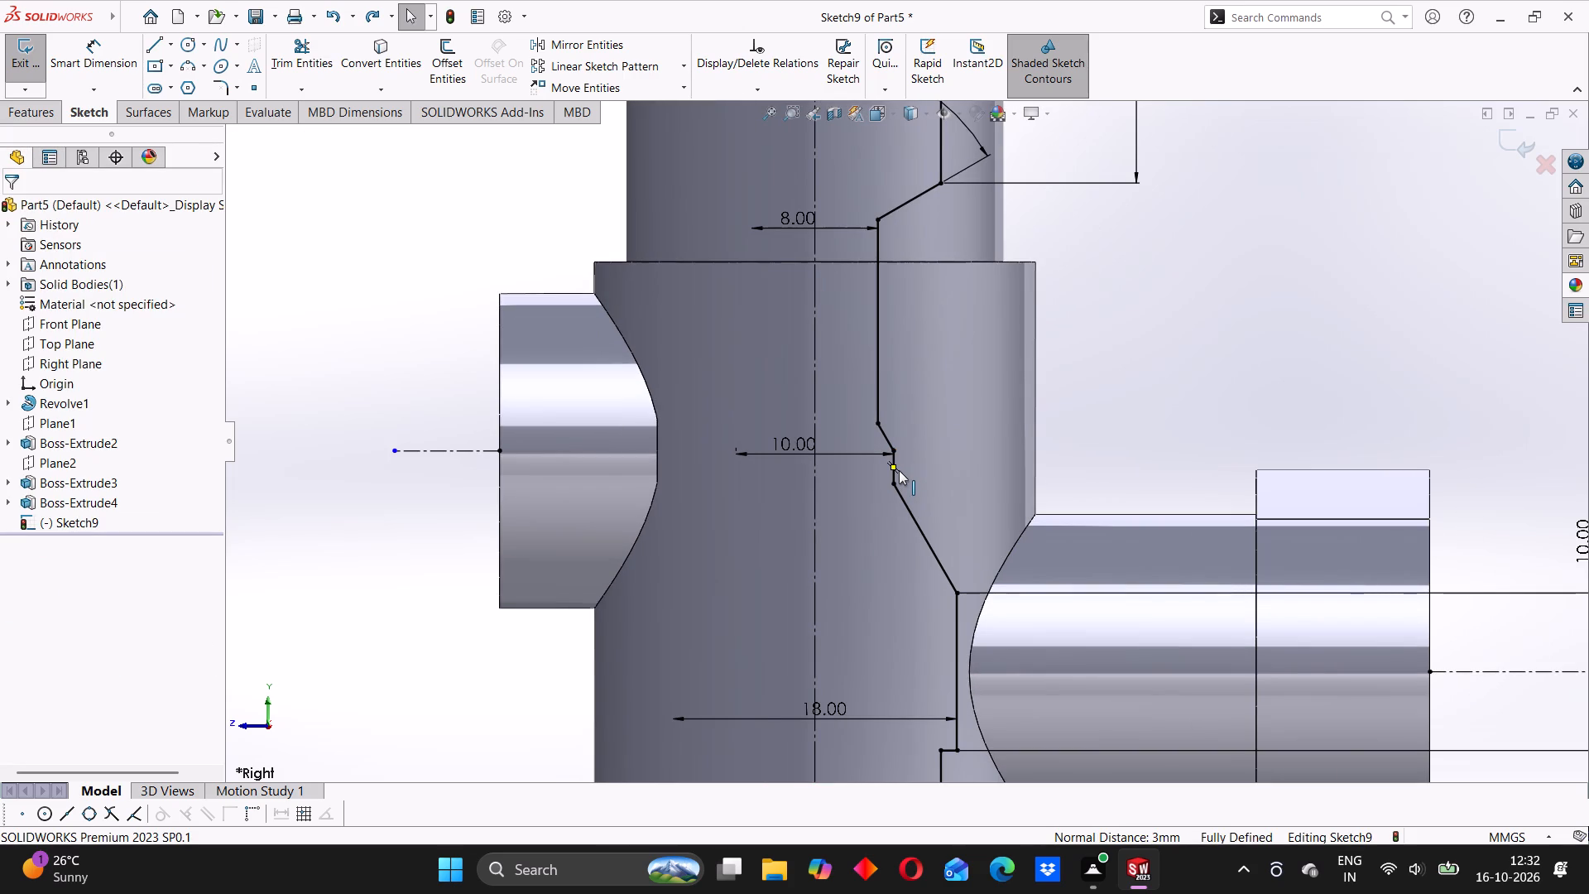
pyautogui.scroll(4, 903, 548)
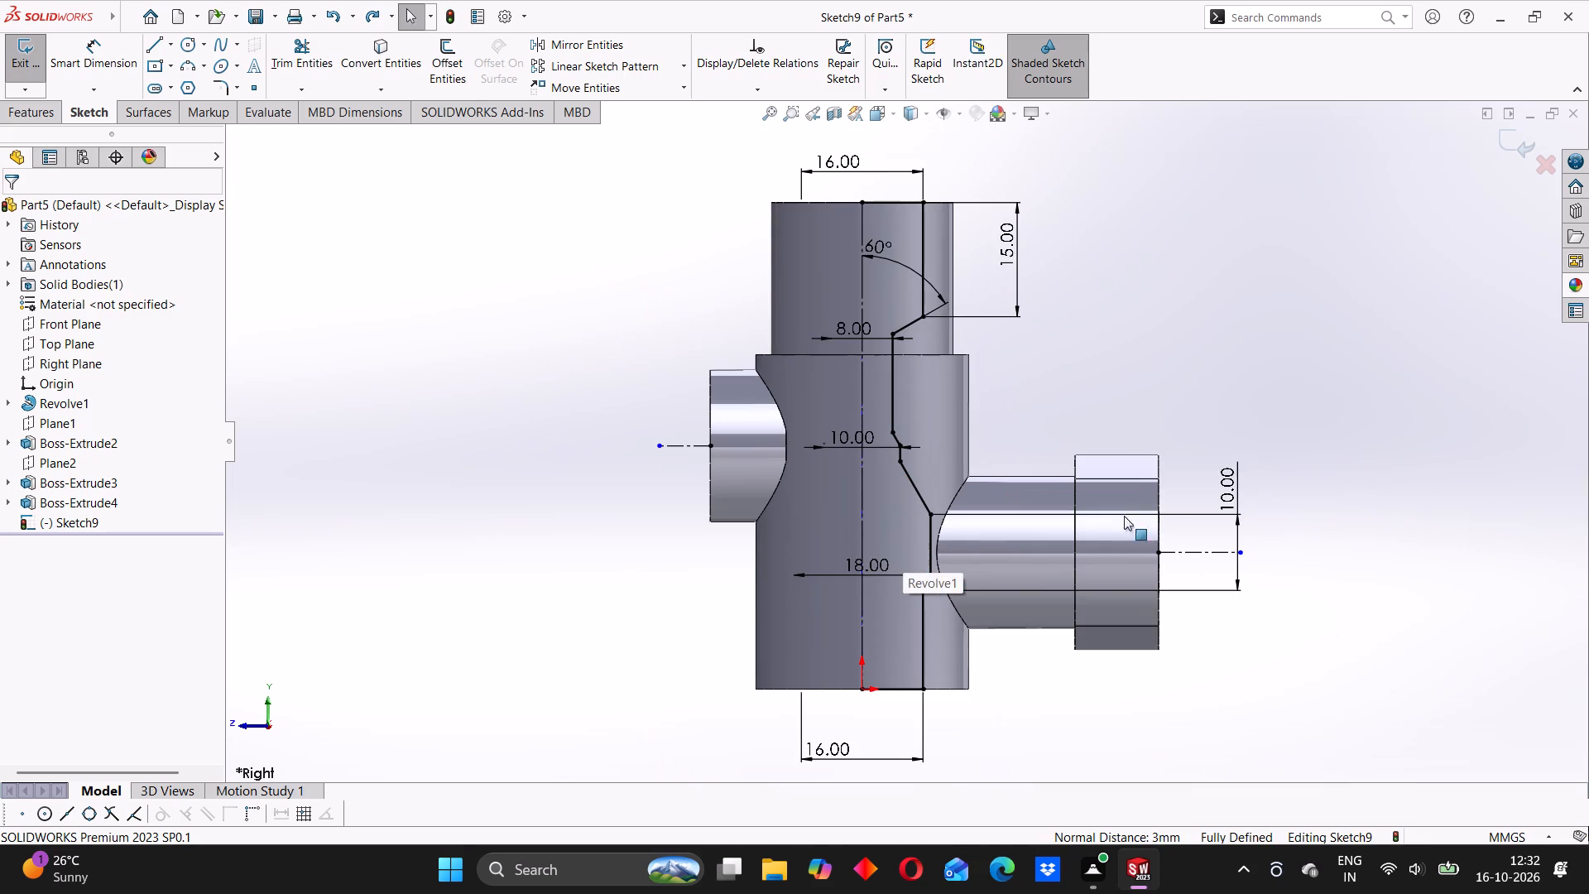
pyautogui.click(1229, 501)
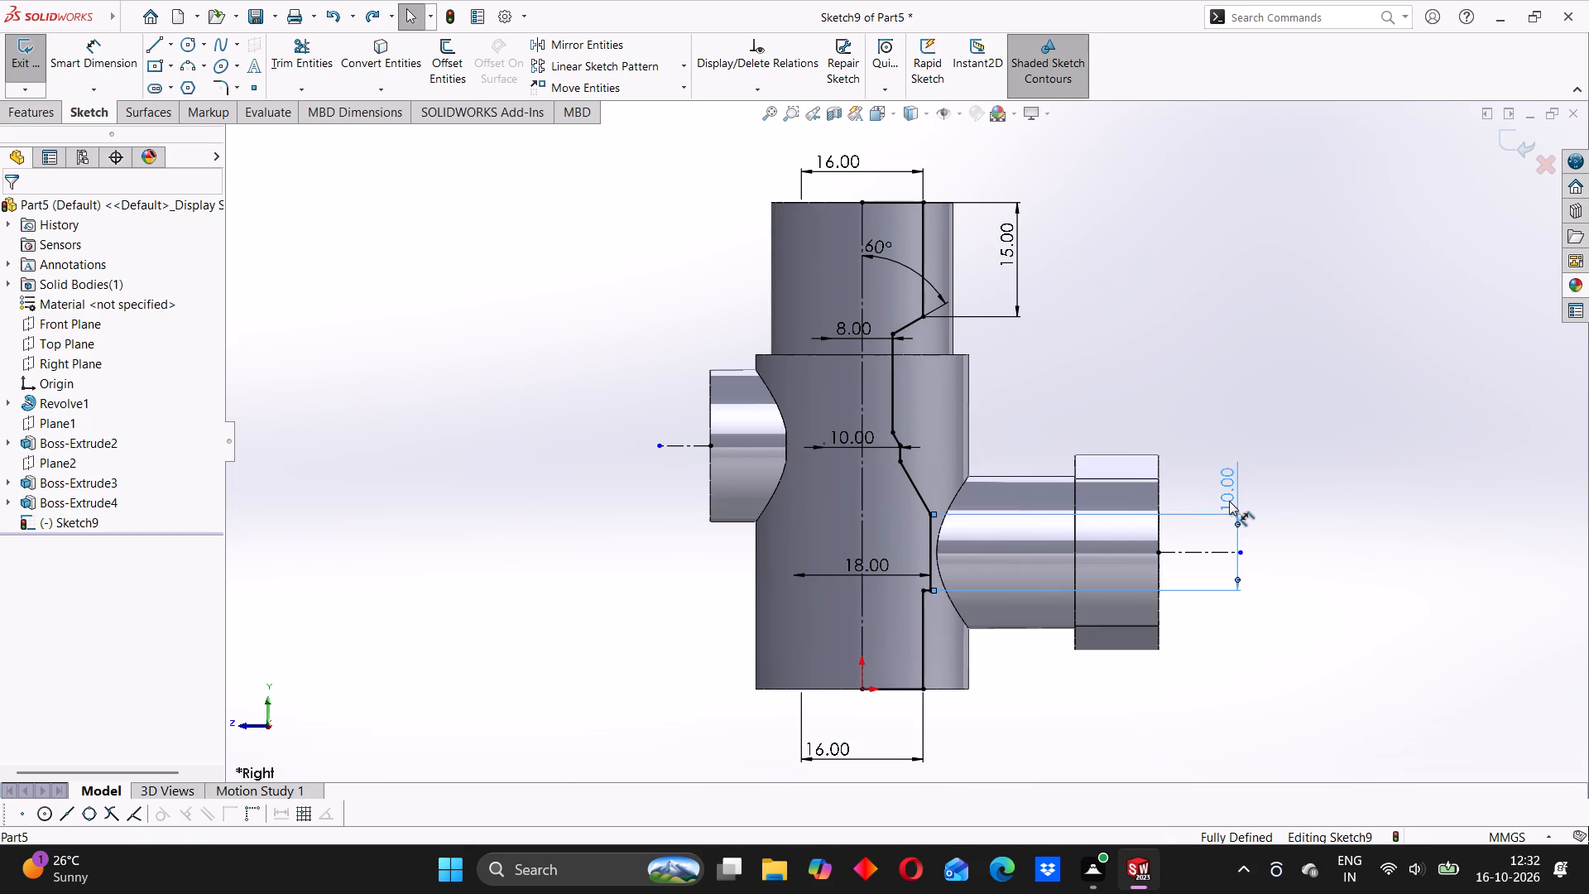
pyautogui.press('Delete')
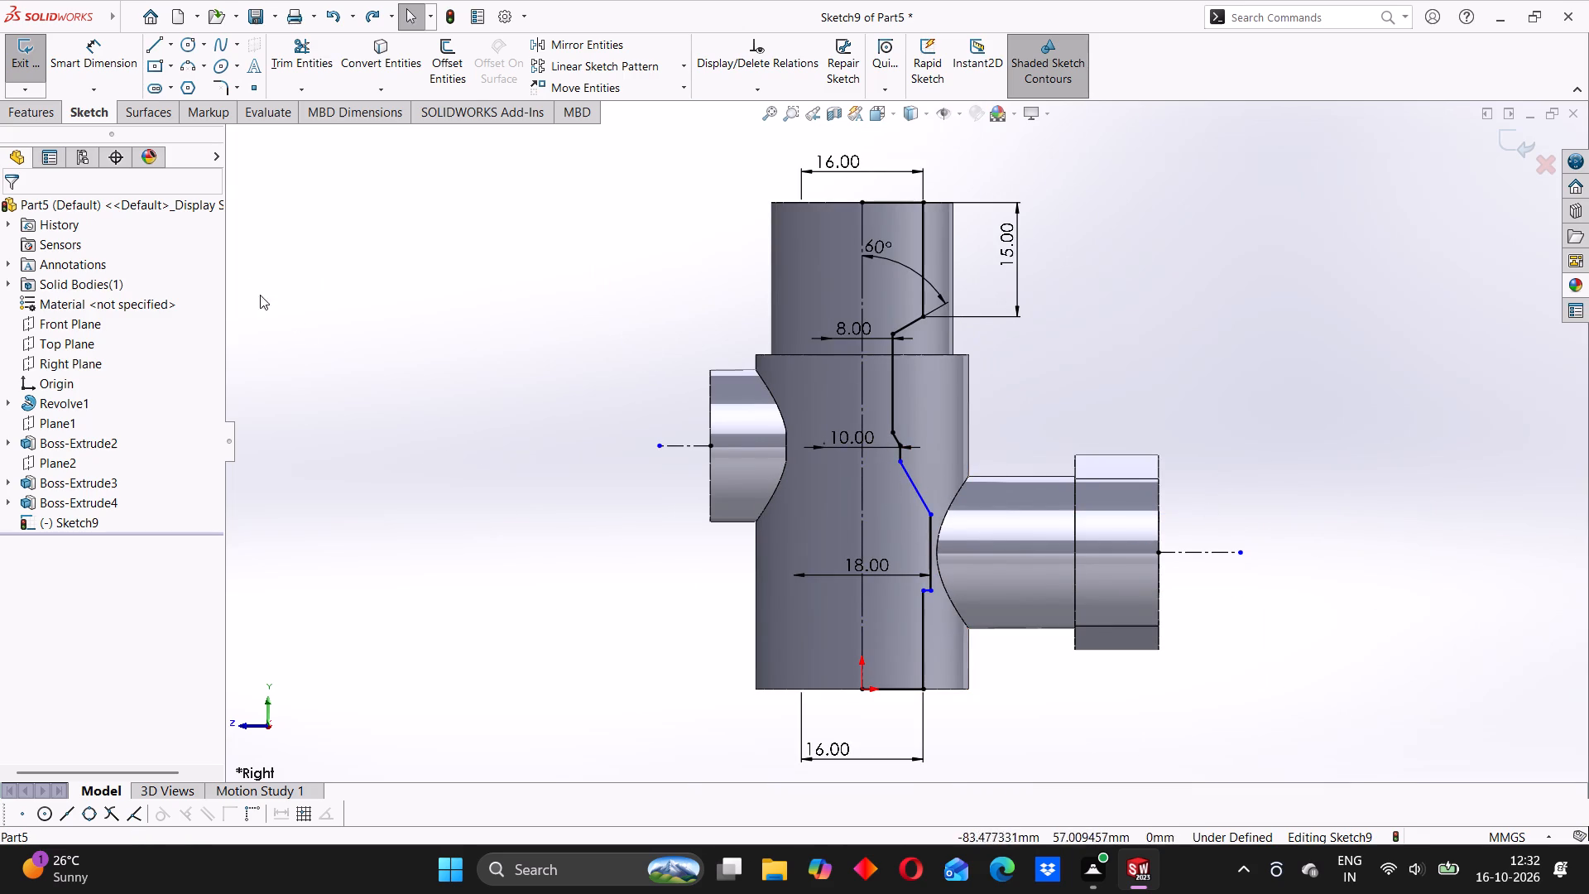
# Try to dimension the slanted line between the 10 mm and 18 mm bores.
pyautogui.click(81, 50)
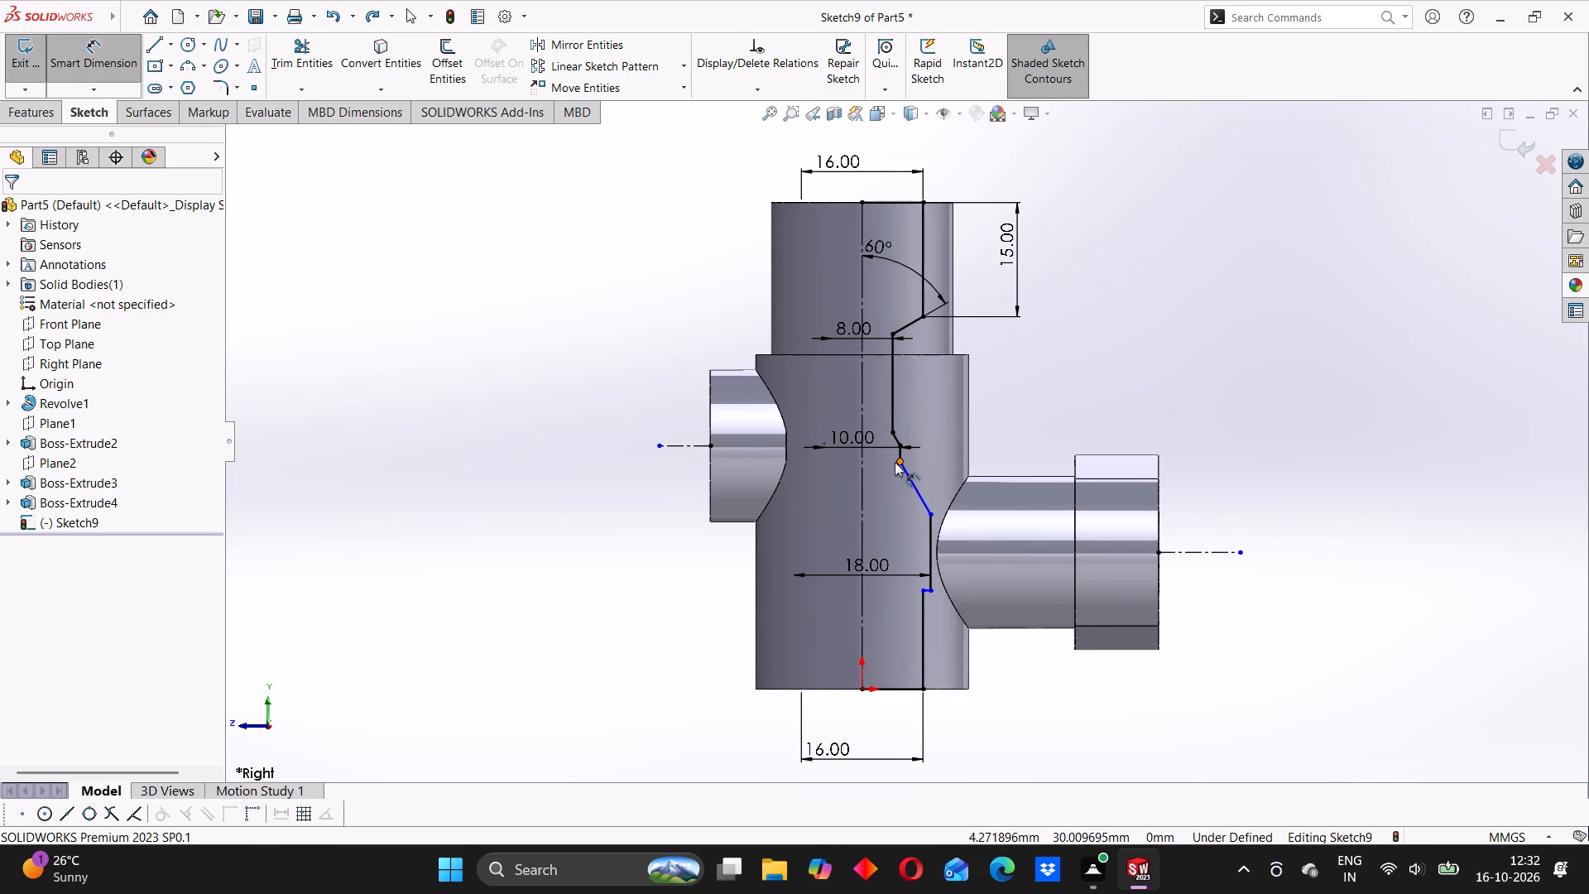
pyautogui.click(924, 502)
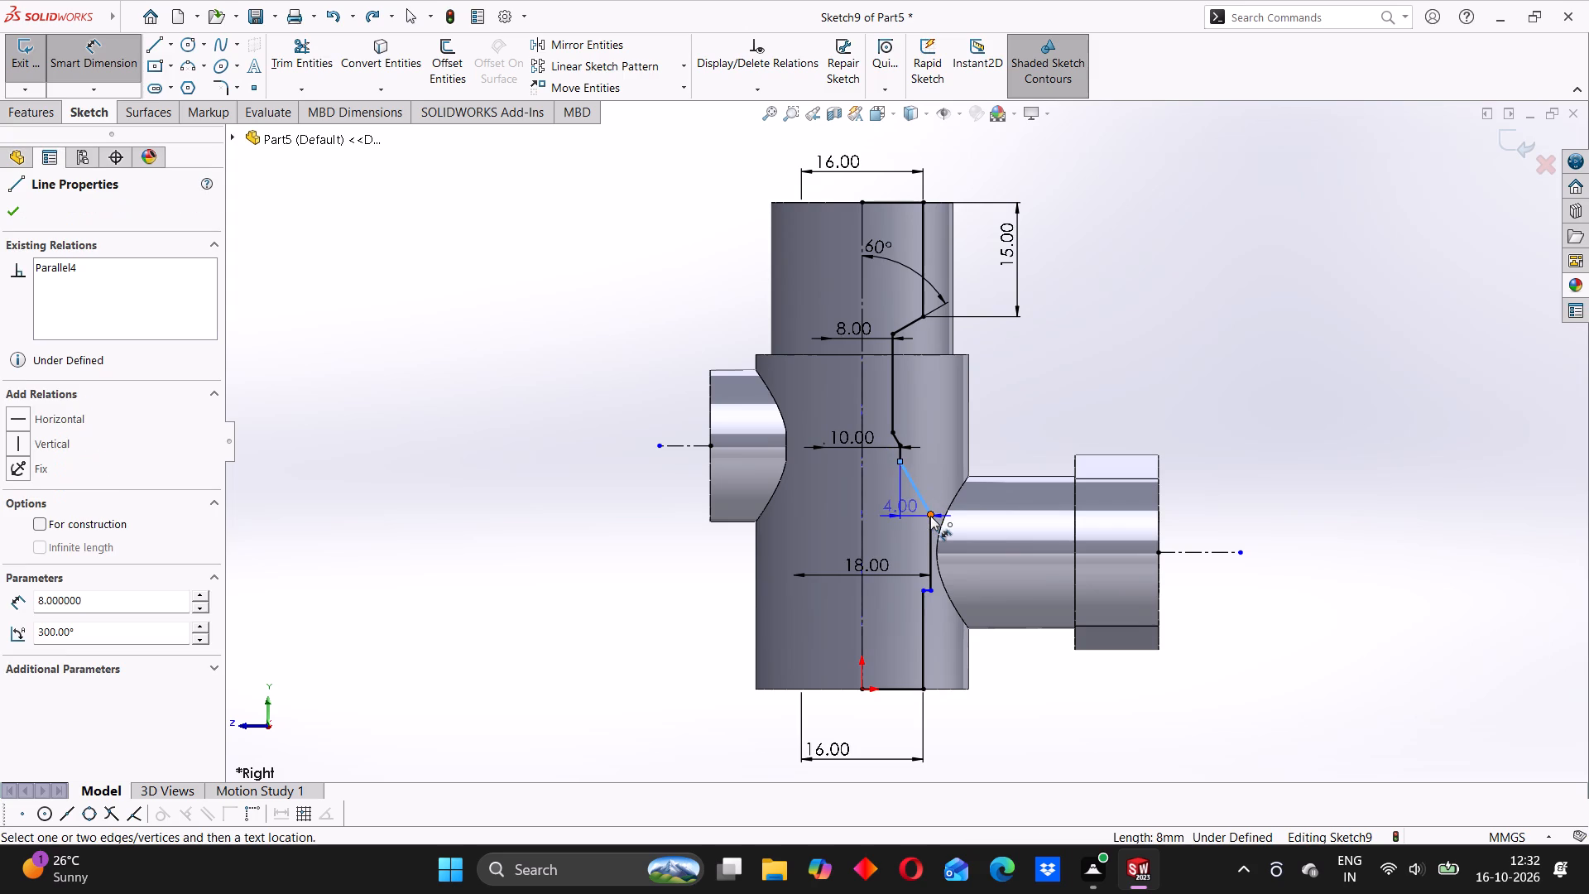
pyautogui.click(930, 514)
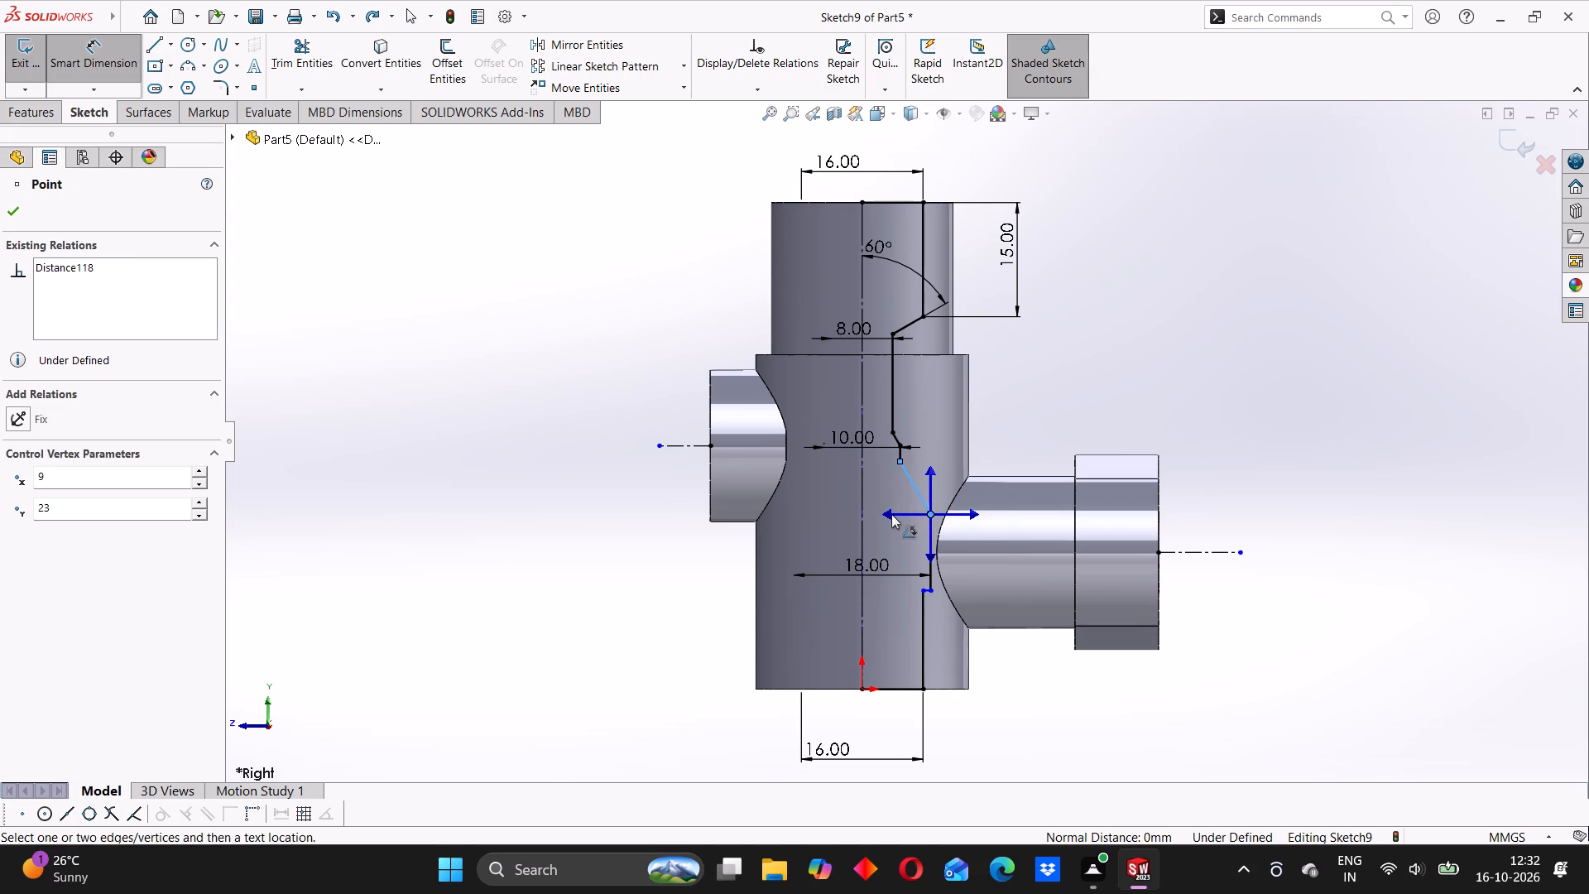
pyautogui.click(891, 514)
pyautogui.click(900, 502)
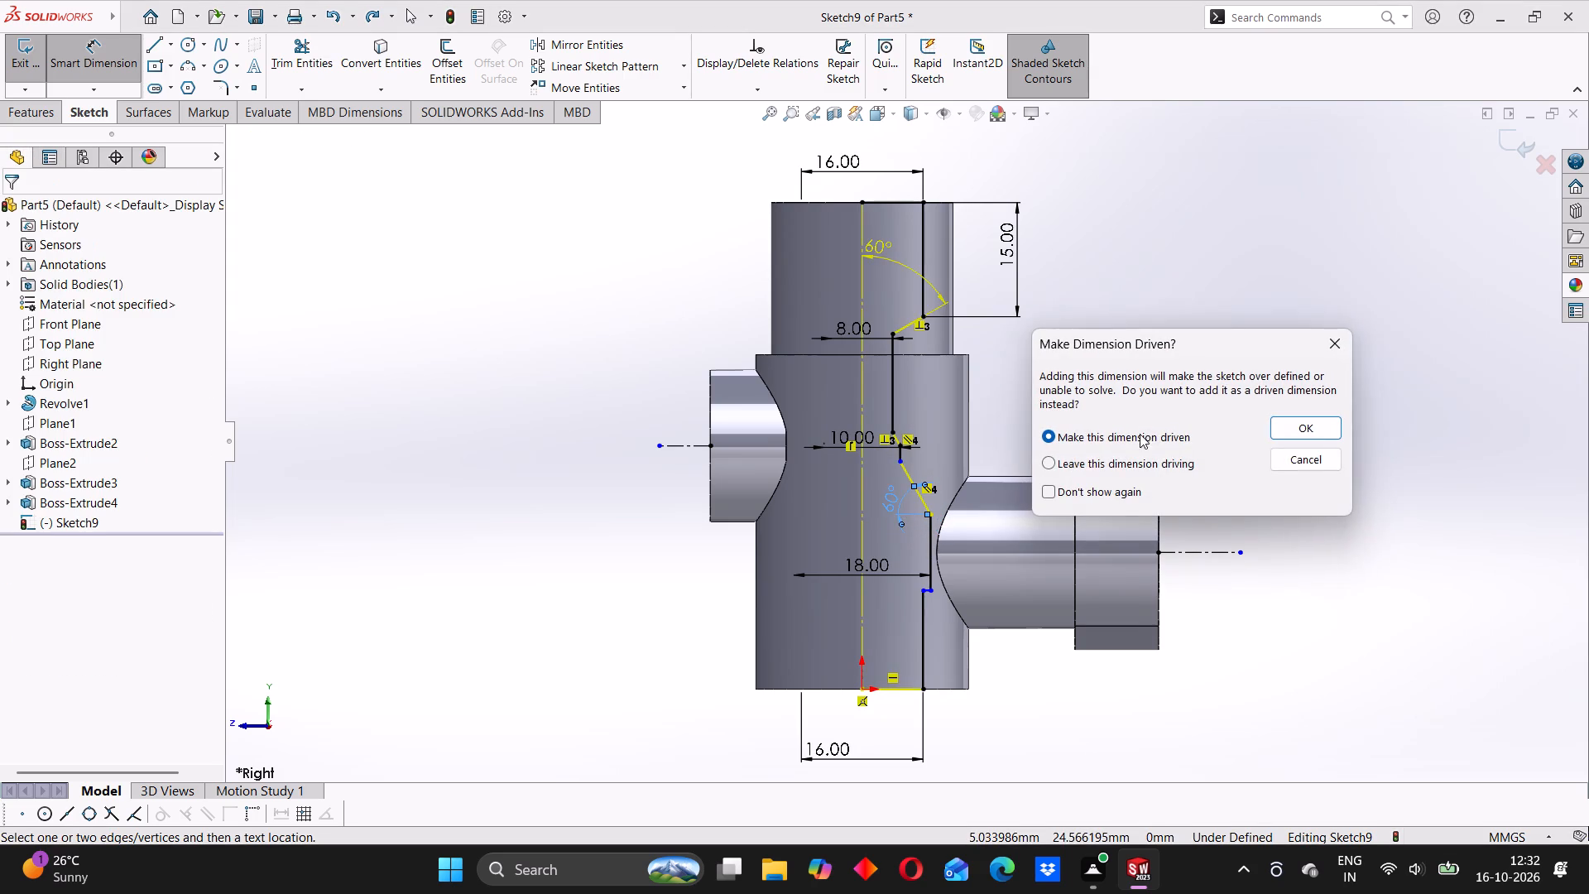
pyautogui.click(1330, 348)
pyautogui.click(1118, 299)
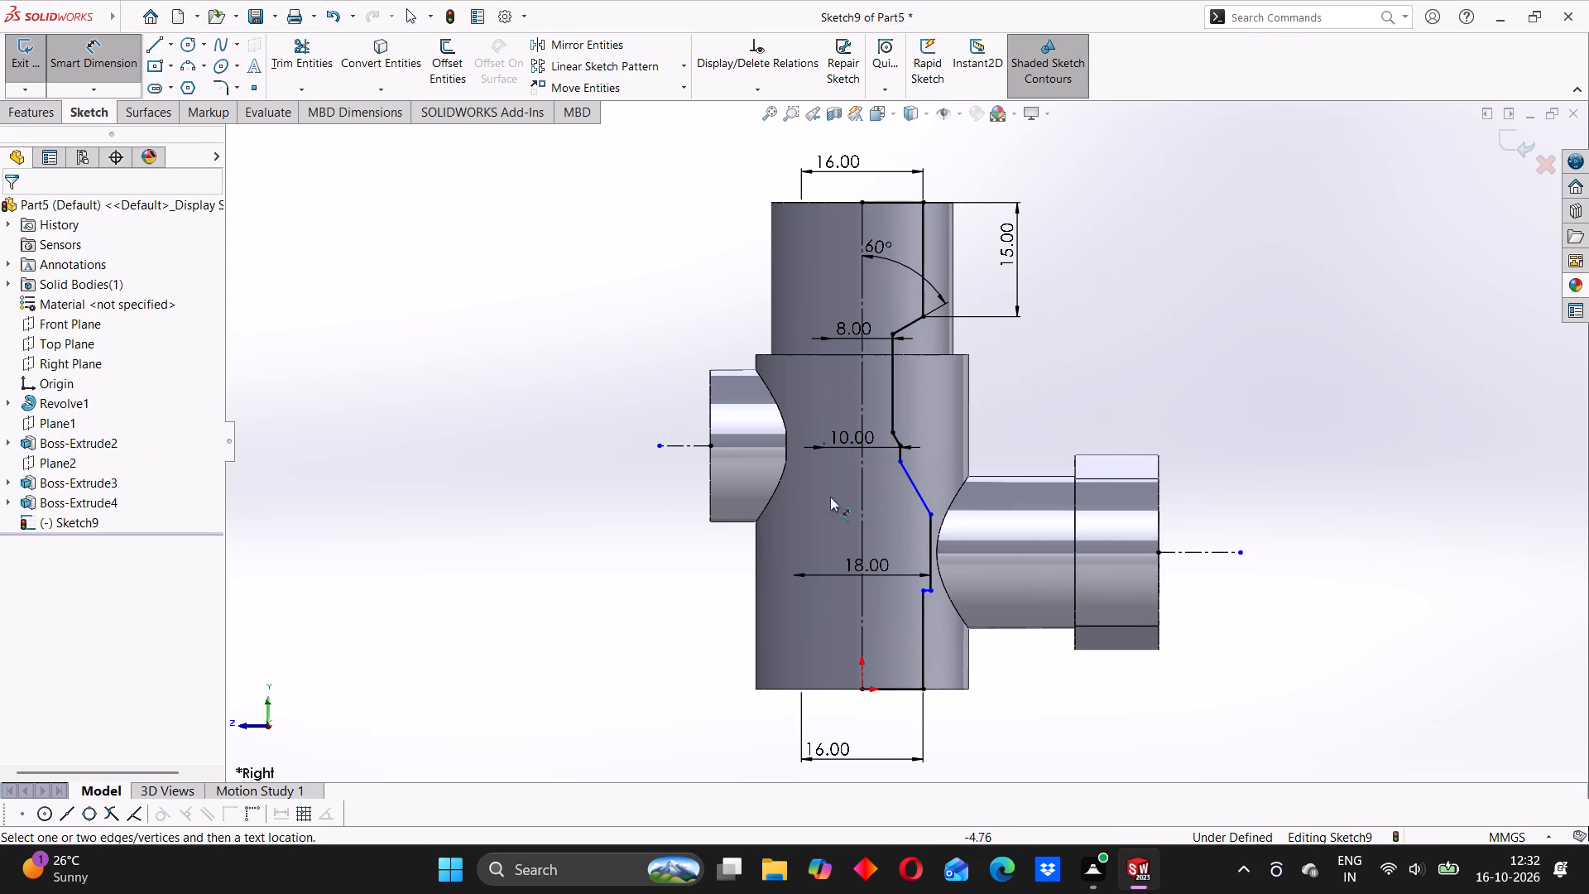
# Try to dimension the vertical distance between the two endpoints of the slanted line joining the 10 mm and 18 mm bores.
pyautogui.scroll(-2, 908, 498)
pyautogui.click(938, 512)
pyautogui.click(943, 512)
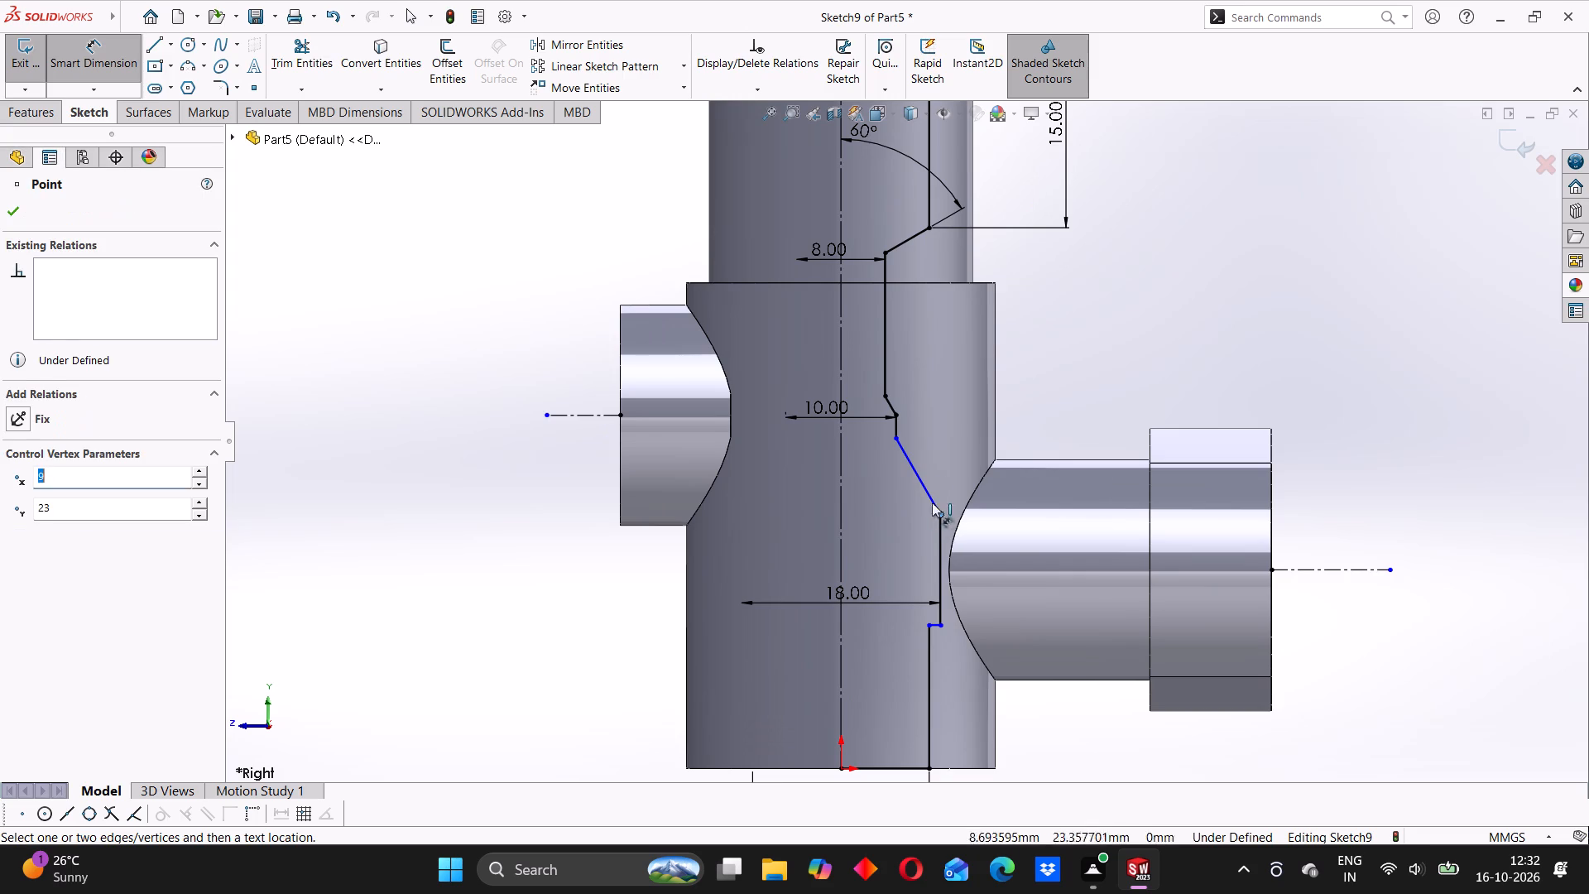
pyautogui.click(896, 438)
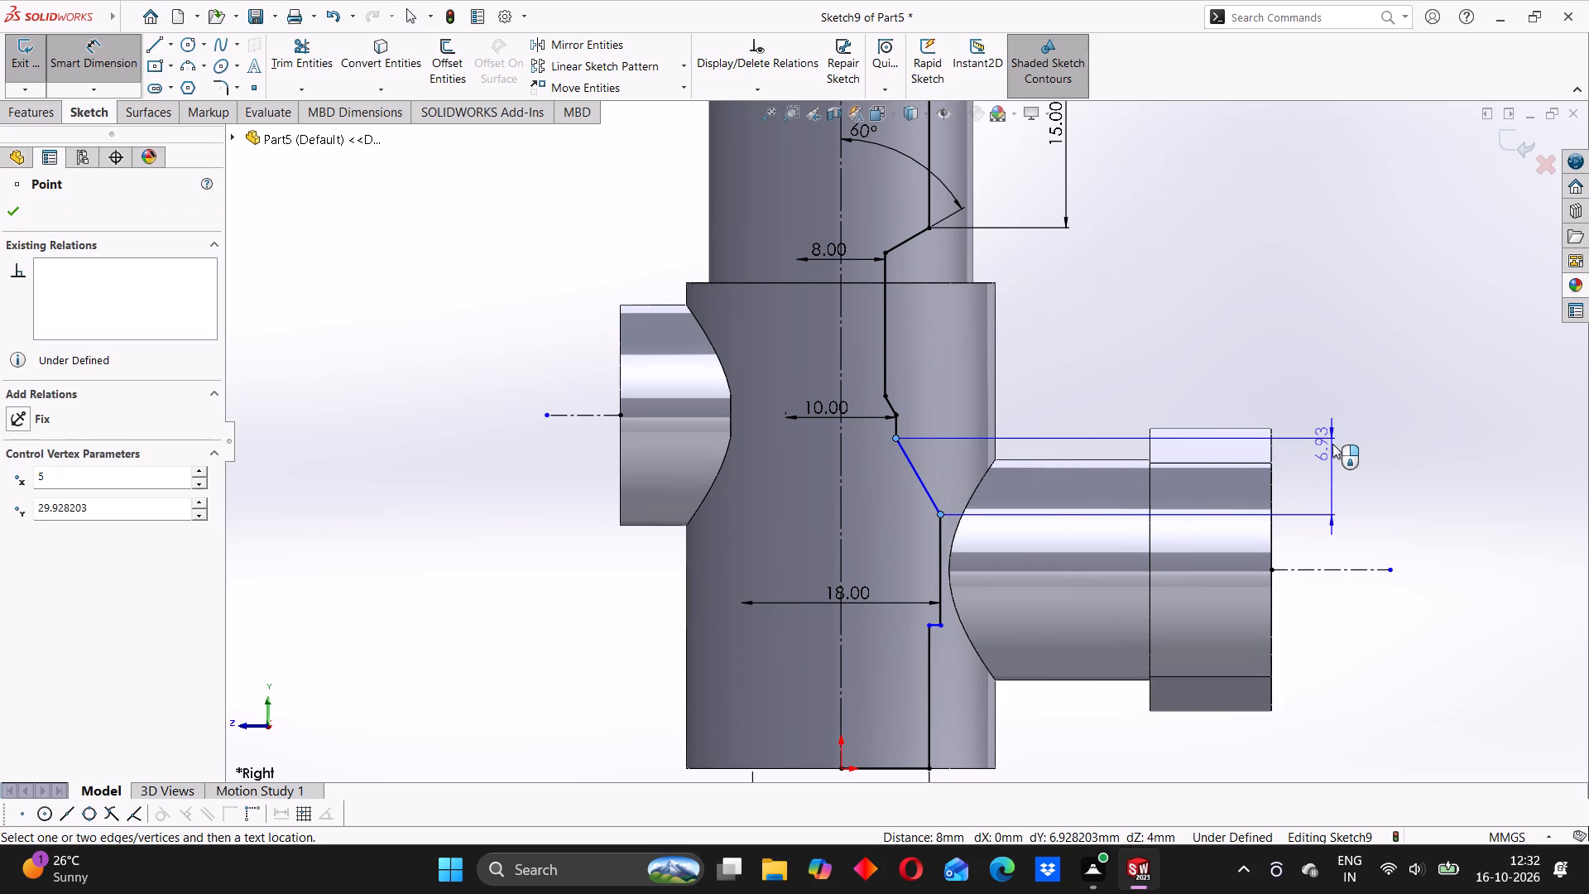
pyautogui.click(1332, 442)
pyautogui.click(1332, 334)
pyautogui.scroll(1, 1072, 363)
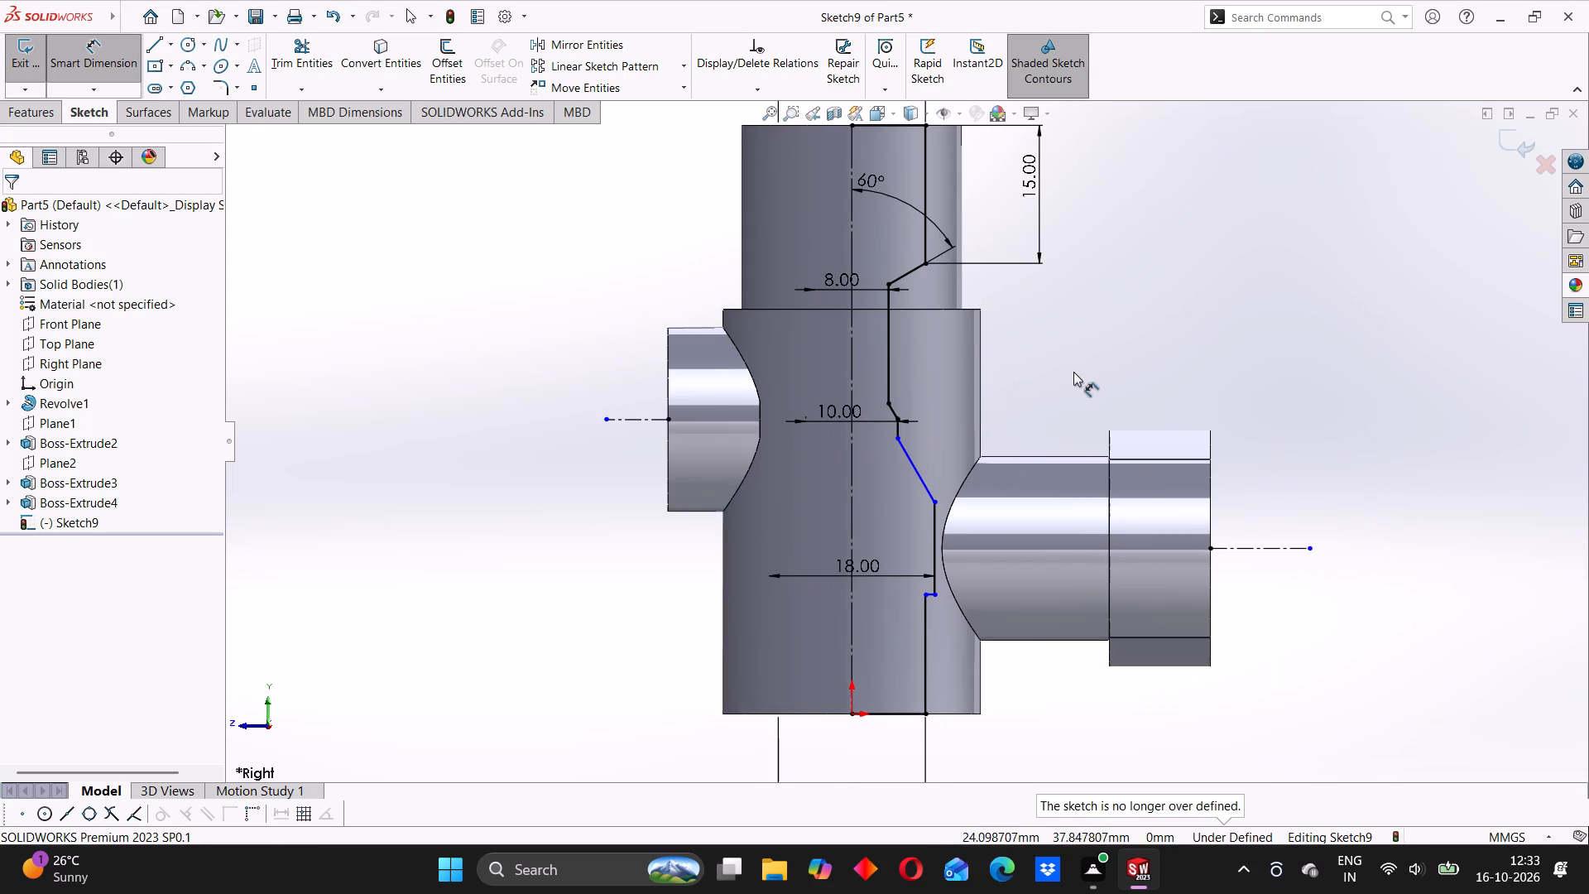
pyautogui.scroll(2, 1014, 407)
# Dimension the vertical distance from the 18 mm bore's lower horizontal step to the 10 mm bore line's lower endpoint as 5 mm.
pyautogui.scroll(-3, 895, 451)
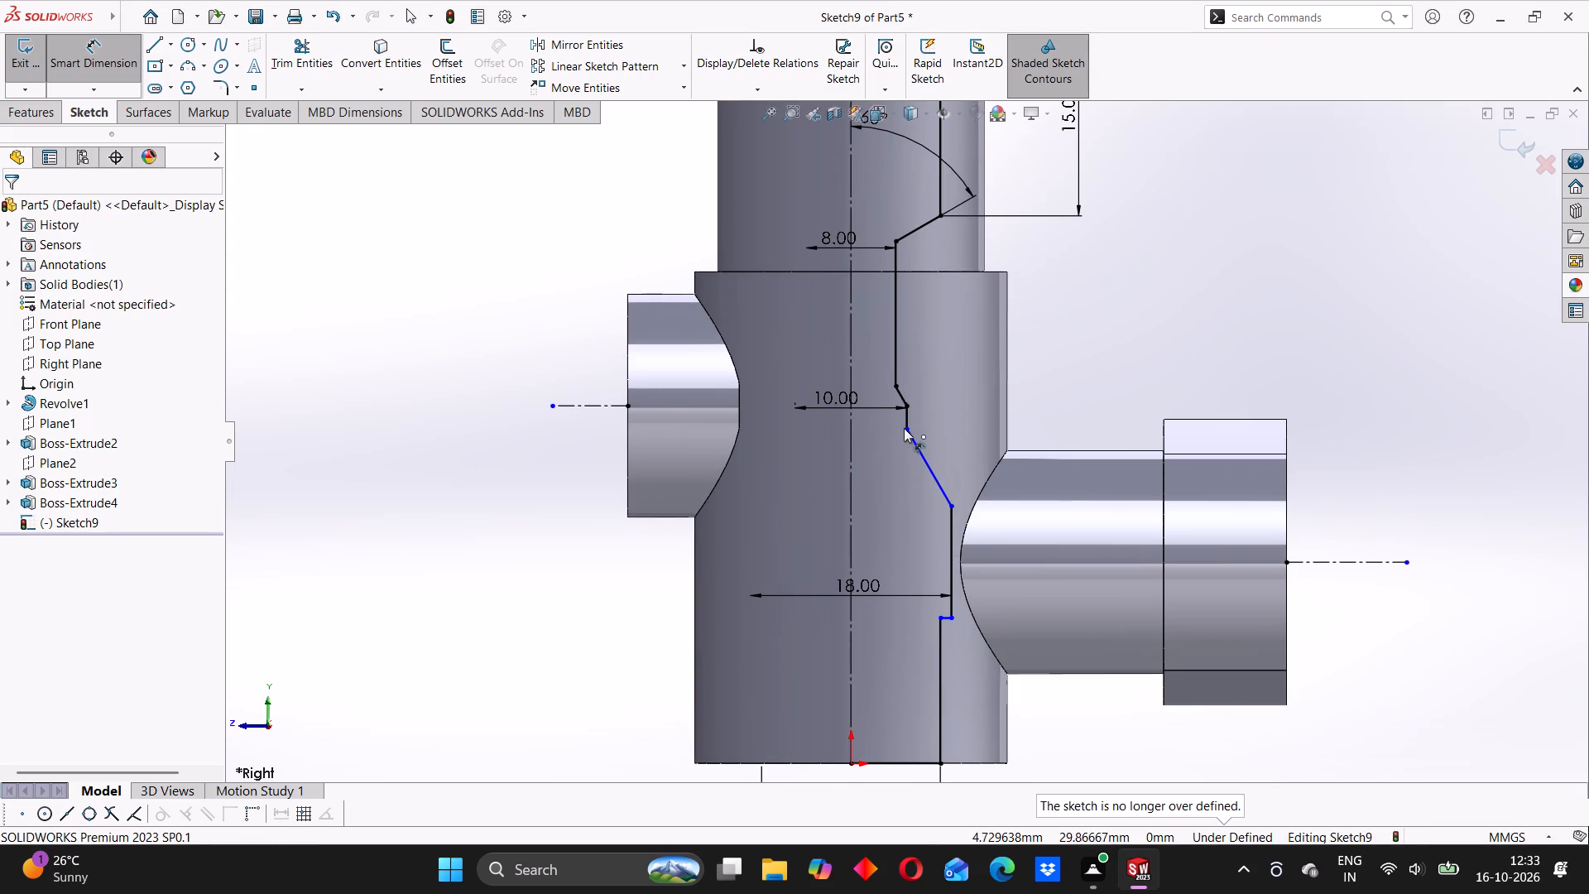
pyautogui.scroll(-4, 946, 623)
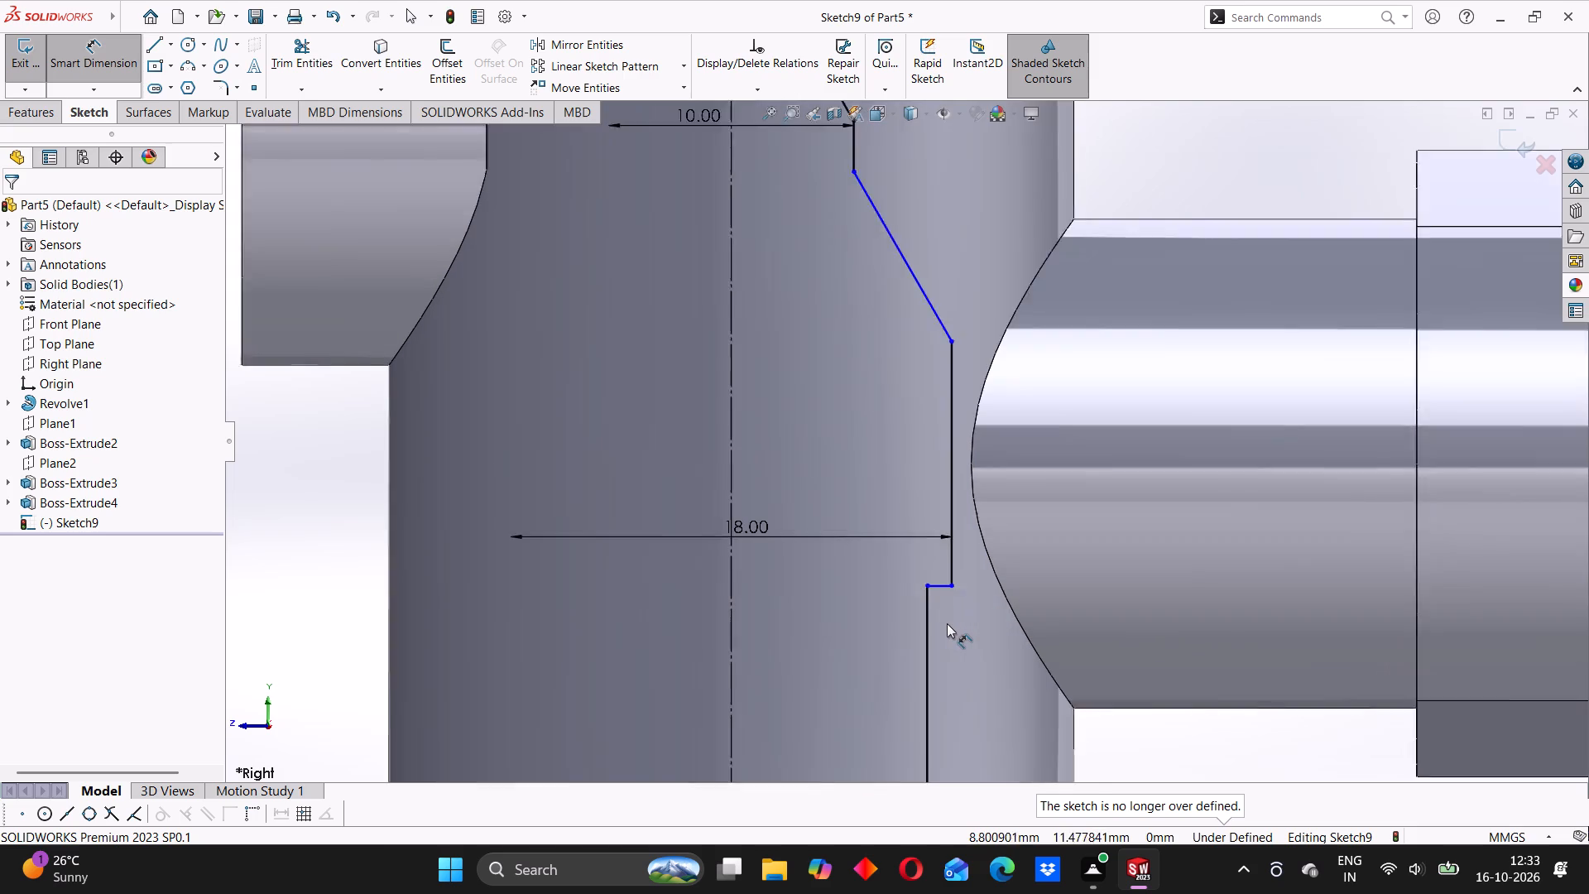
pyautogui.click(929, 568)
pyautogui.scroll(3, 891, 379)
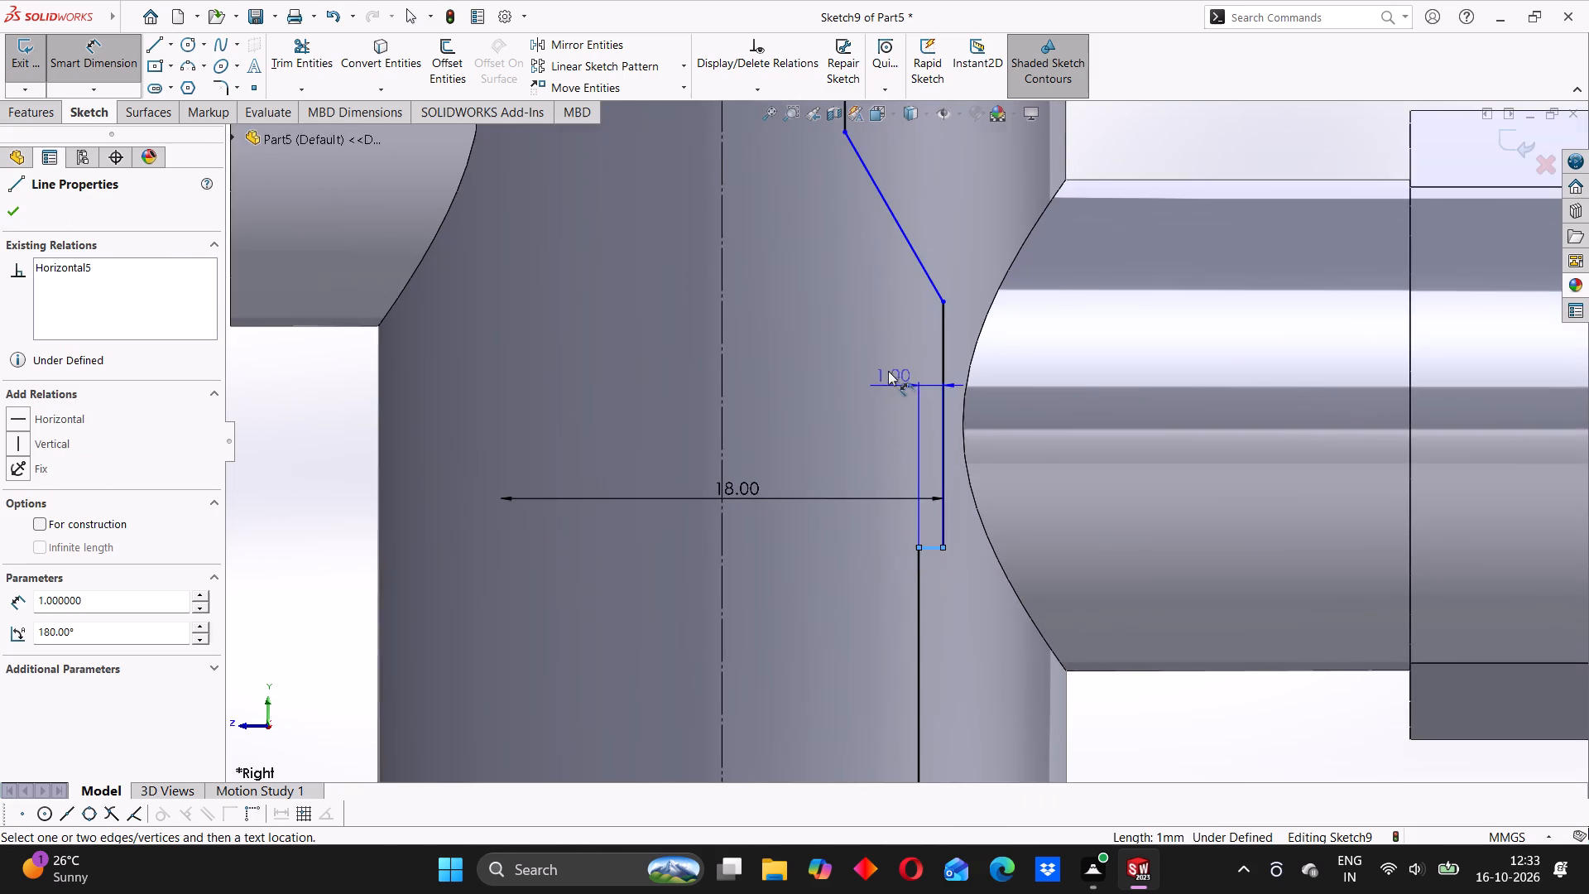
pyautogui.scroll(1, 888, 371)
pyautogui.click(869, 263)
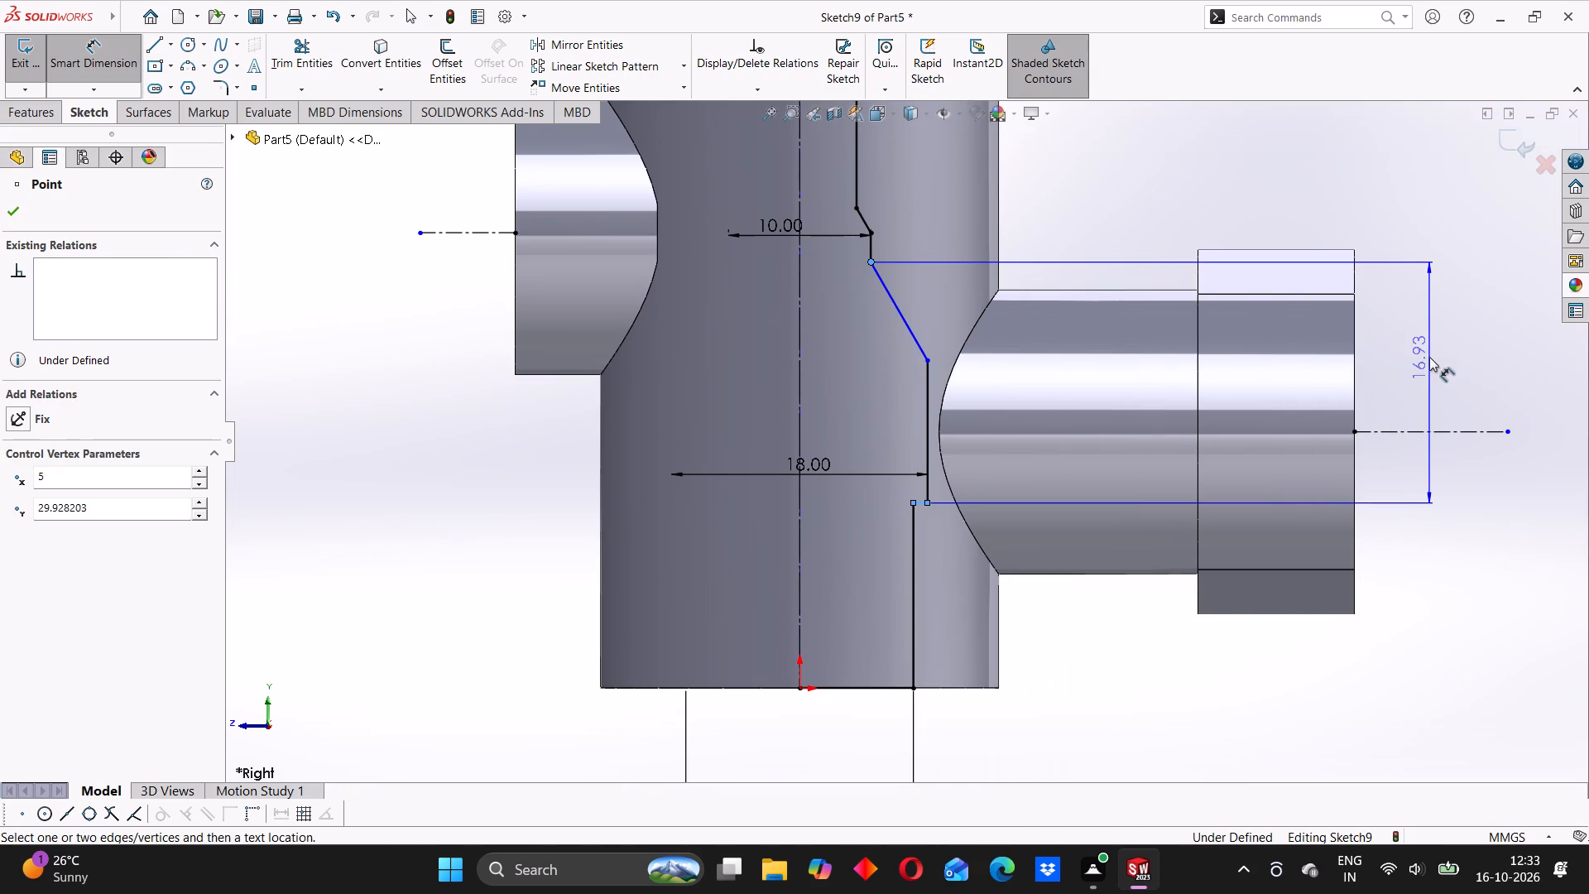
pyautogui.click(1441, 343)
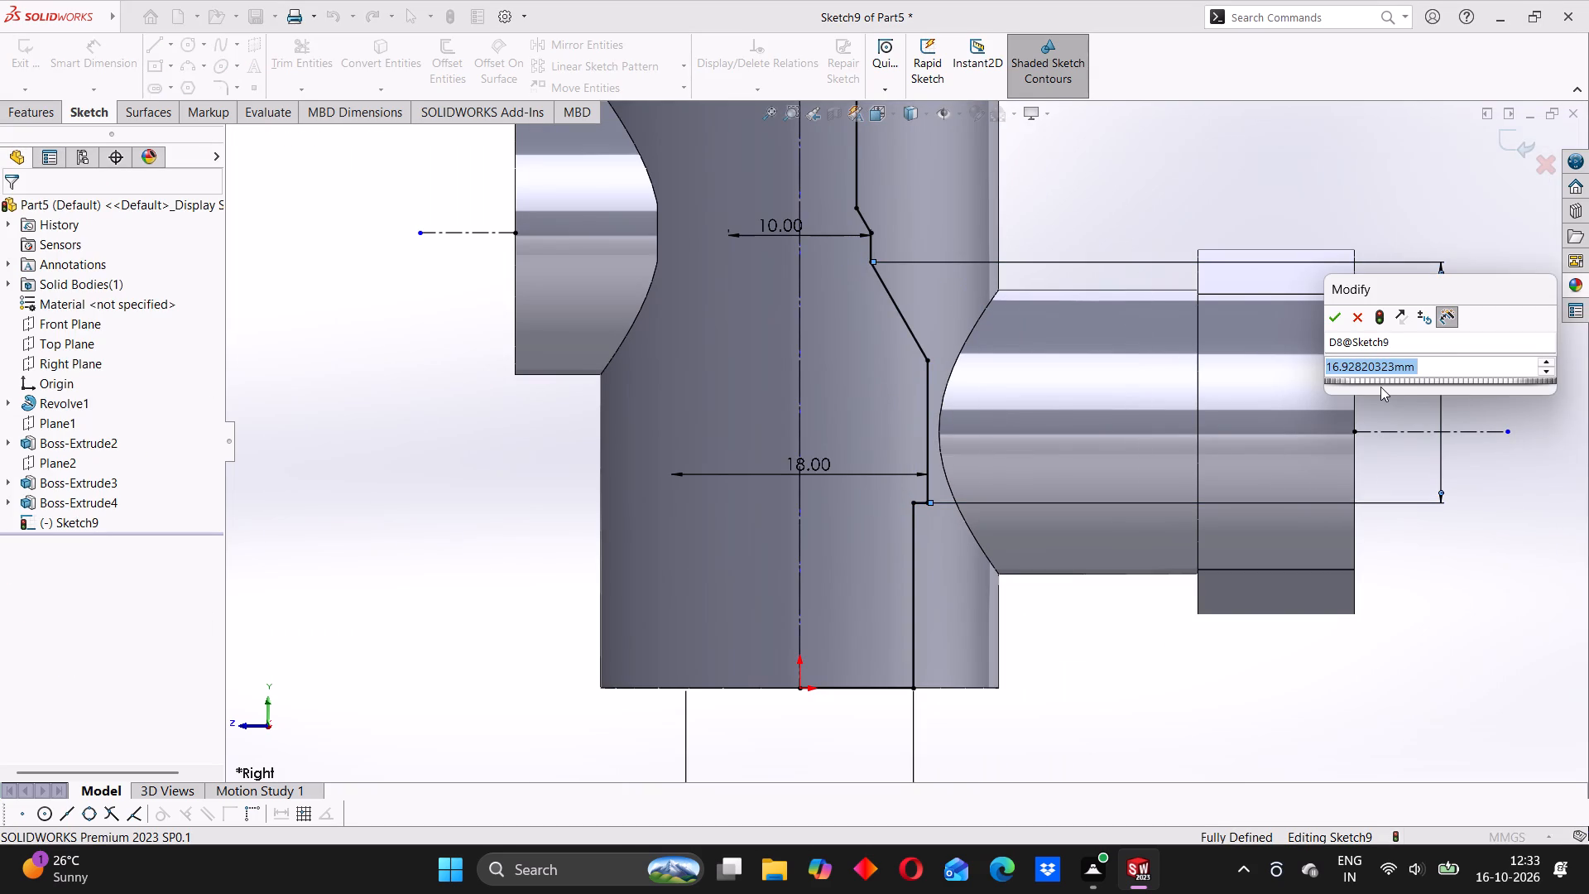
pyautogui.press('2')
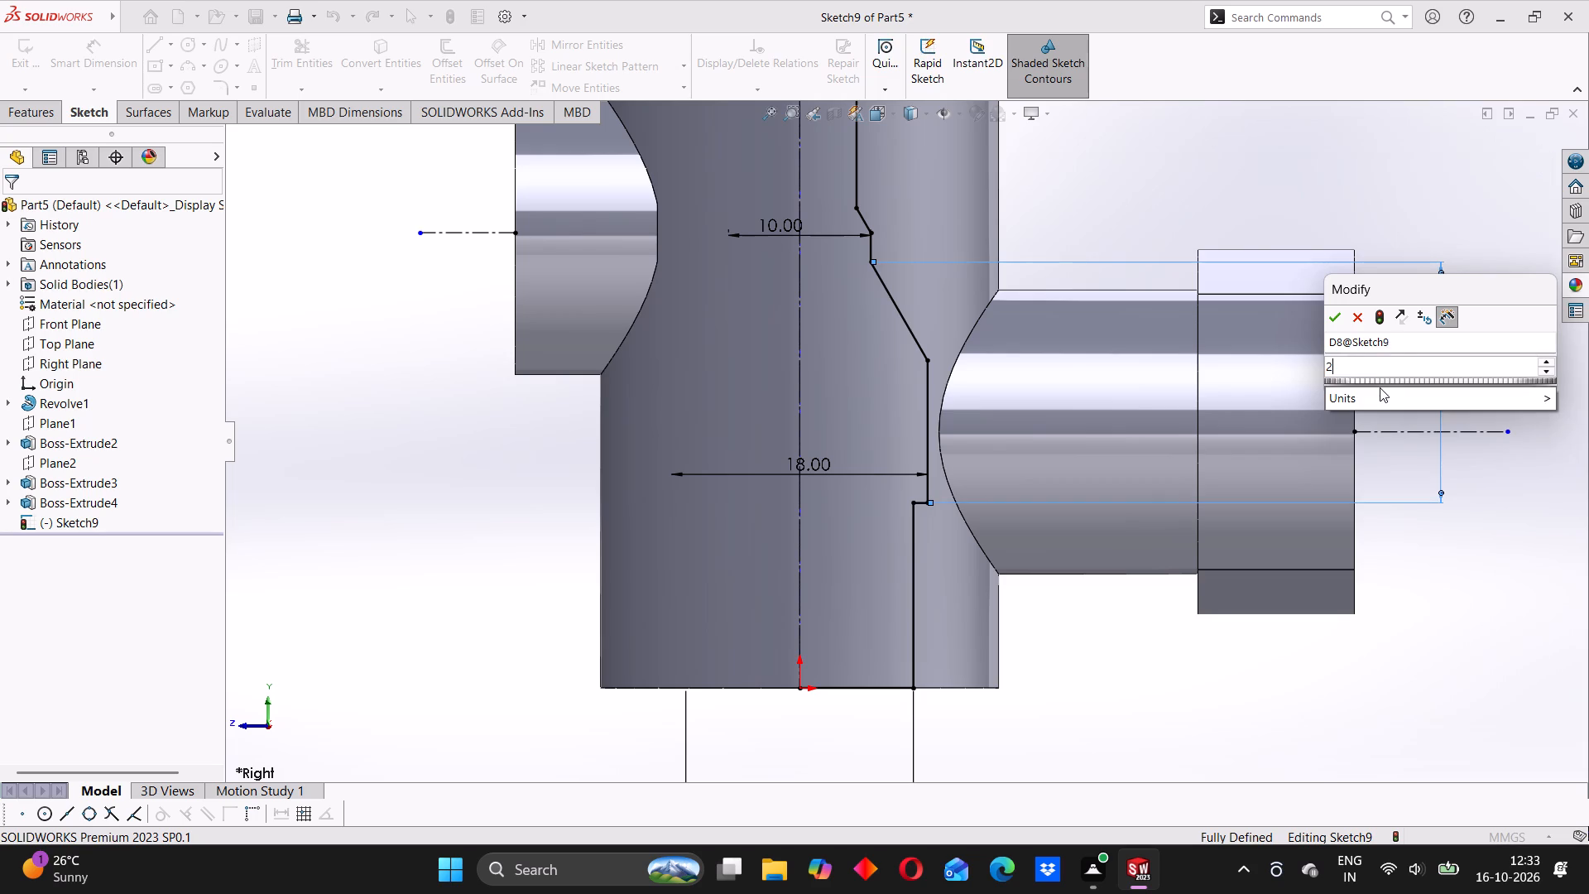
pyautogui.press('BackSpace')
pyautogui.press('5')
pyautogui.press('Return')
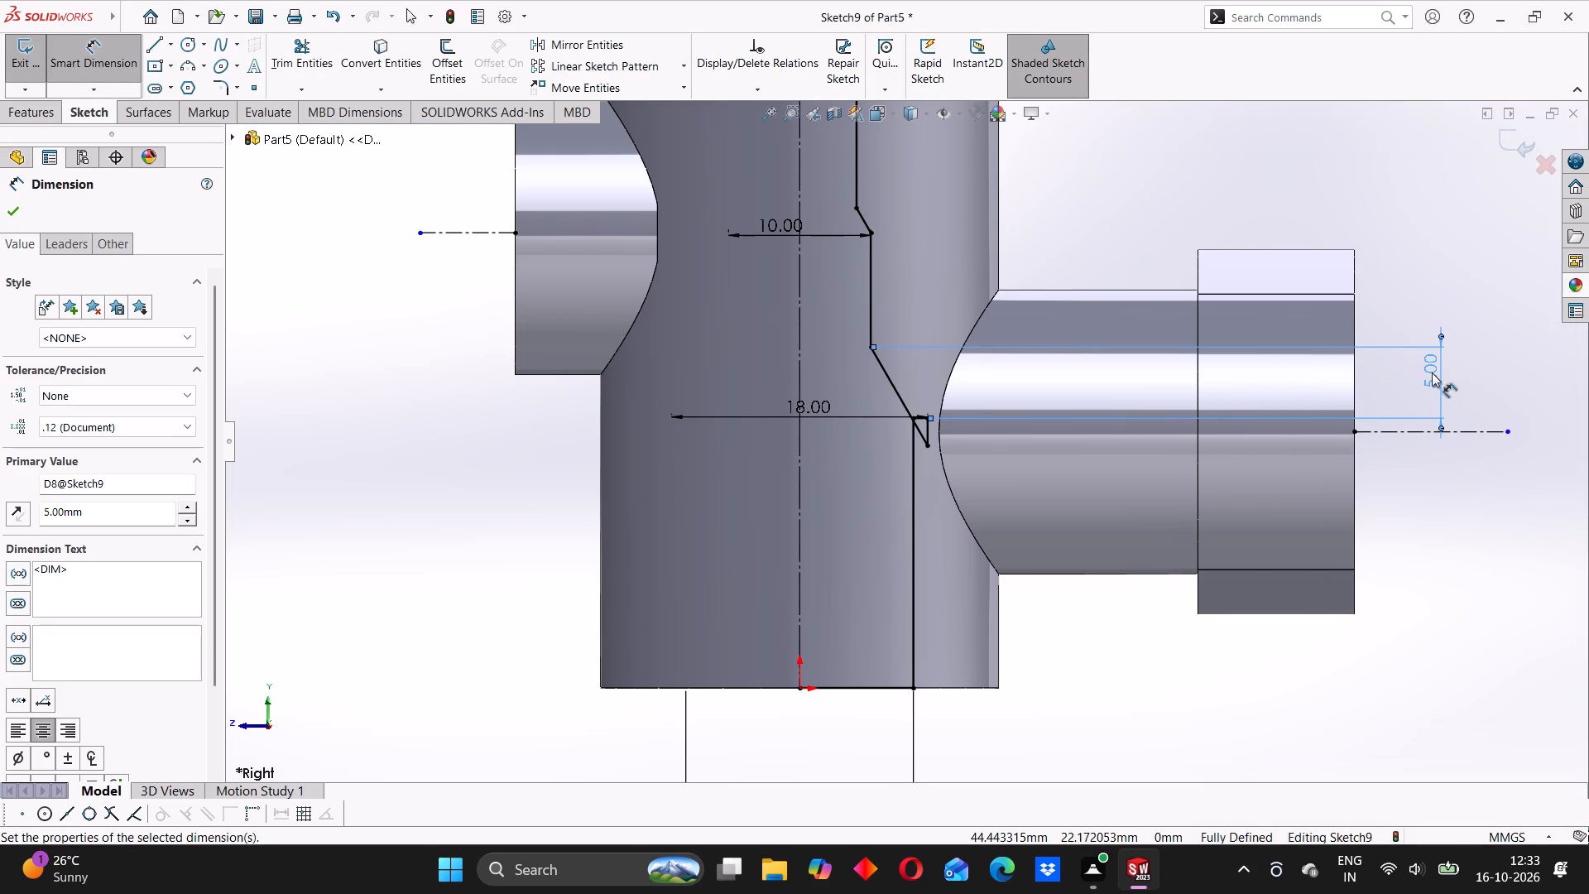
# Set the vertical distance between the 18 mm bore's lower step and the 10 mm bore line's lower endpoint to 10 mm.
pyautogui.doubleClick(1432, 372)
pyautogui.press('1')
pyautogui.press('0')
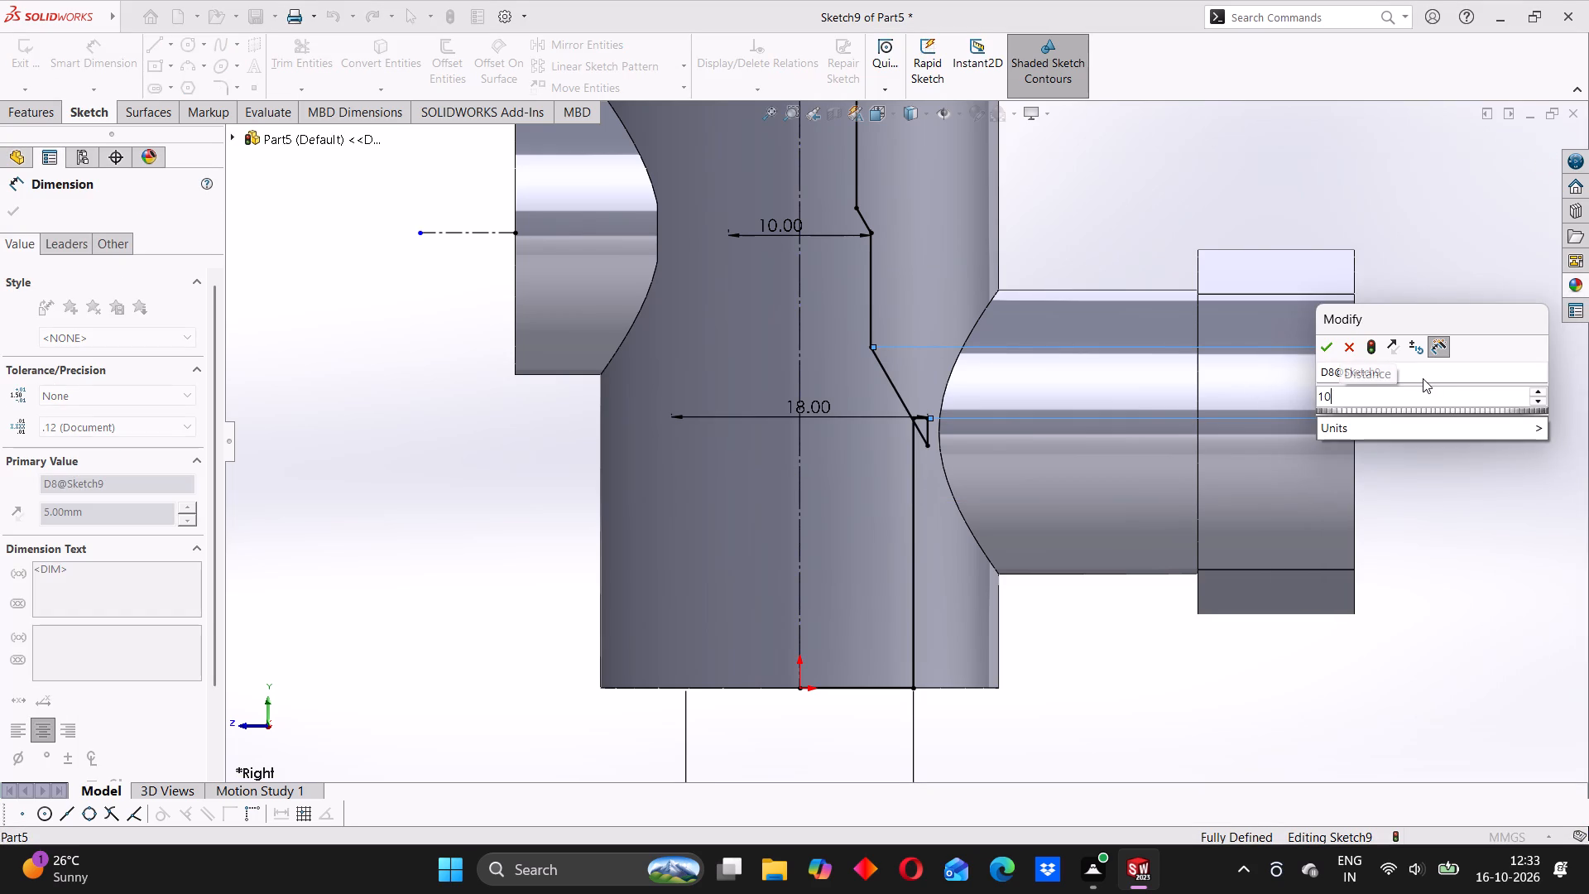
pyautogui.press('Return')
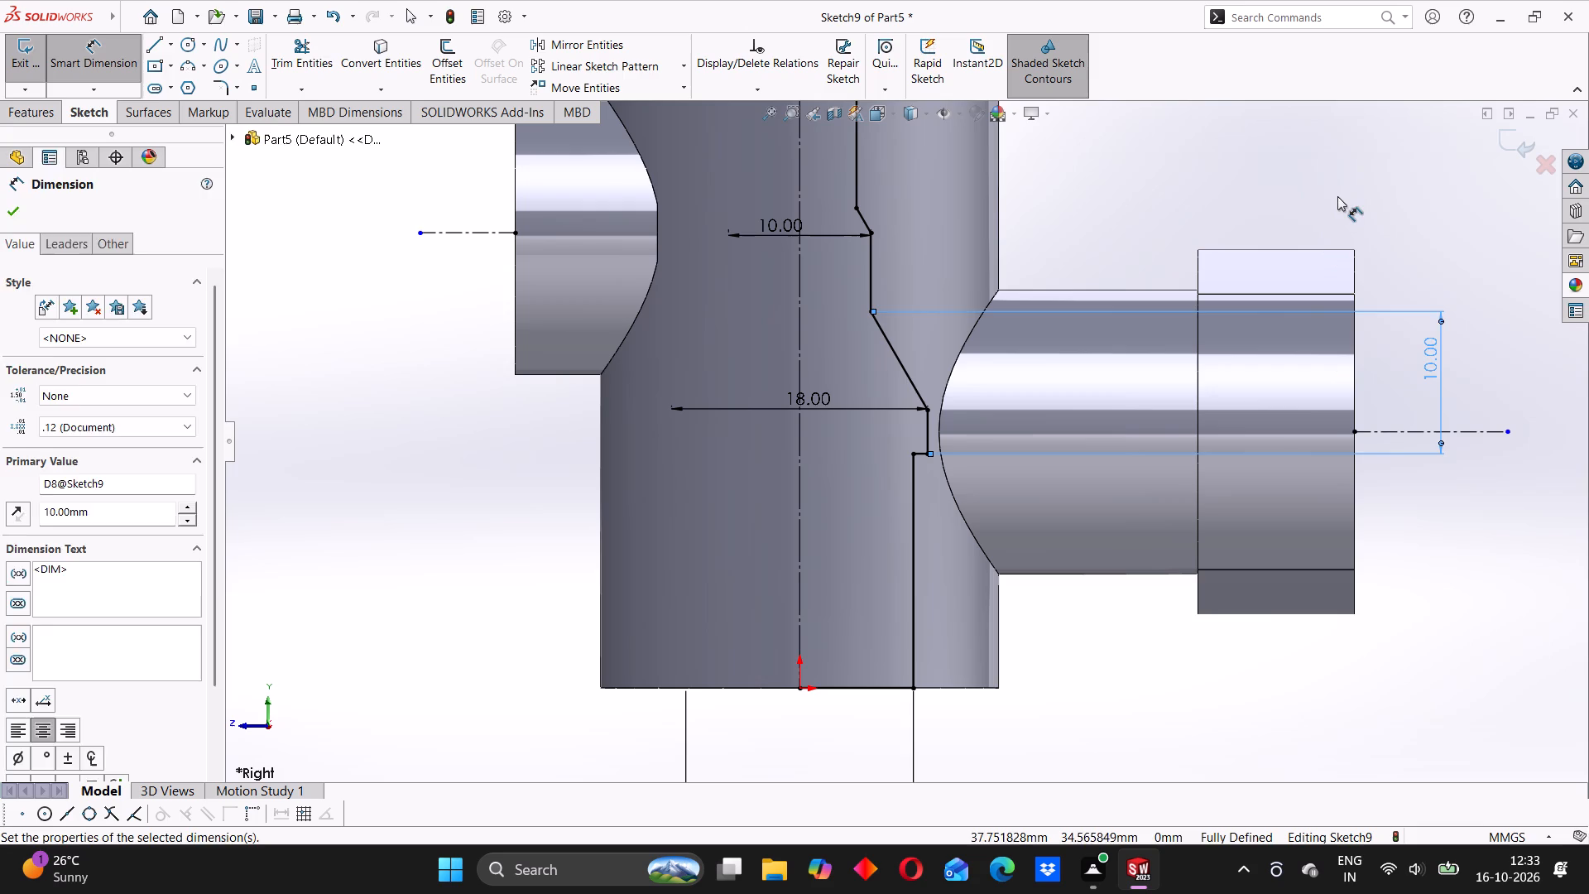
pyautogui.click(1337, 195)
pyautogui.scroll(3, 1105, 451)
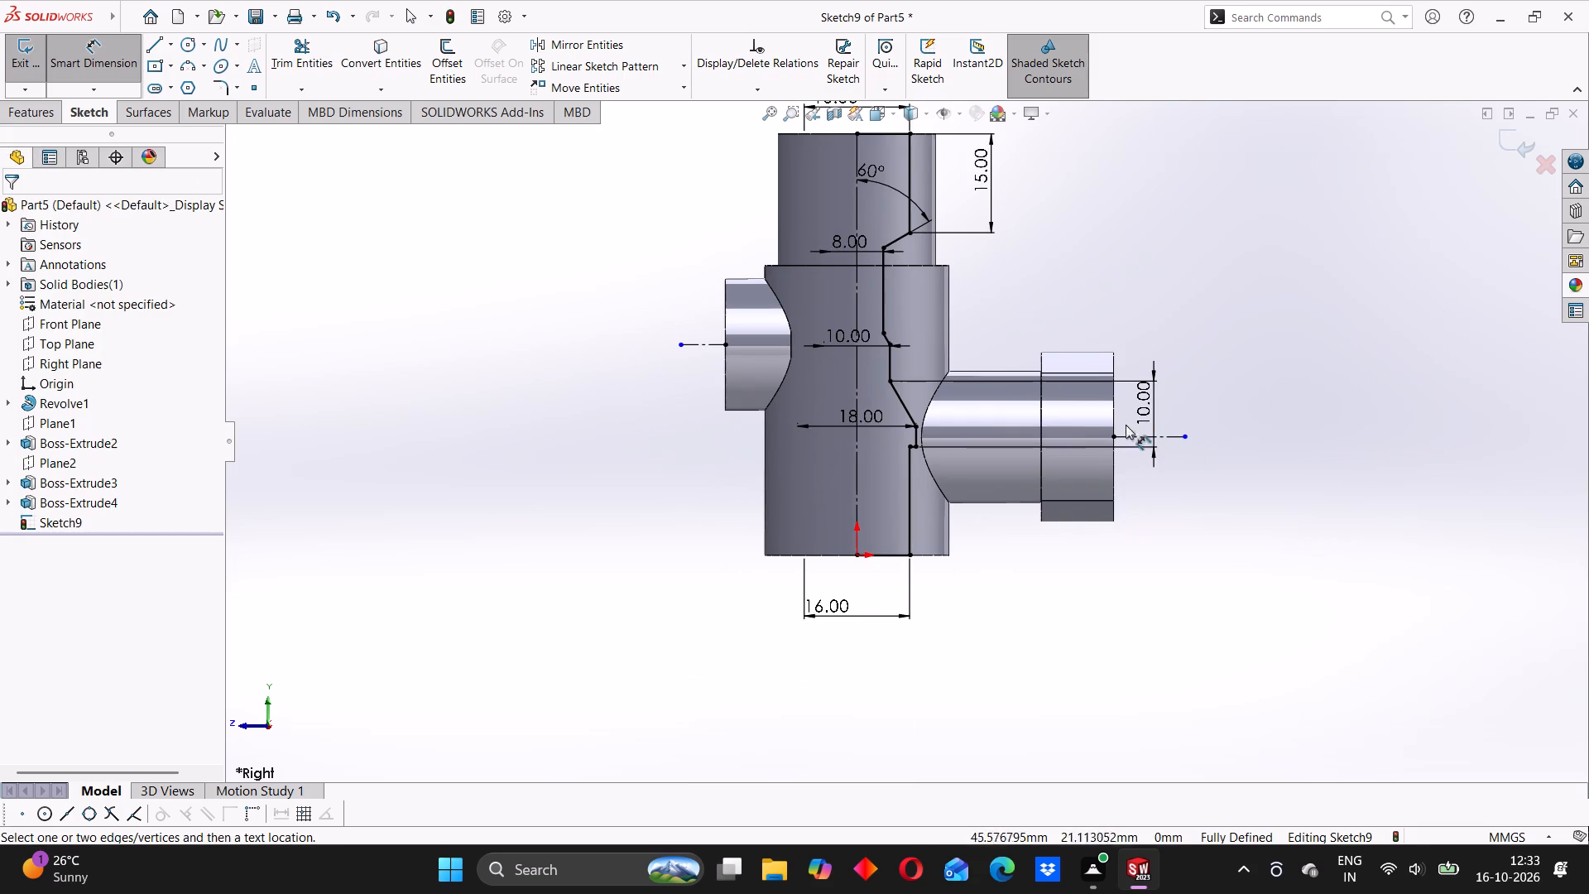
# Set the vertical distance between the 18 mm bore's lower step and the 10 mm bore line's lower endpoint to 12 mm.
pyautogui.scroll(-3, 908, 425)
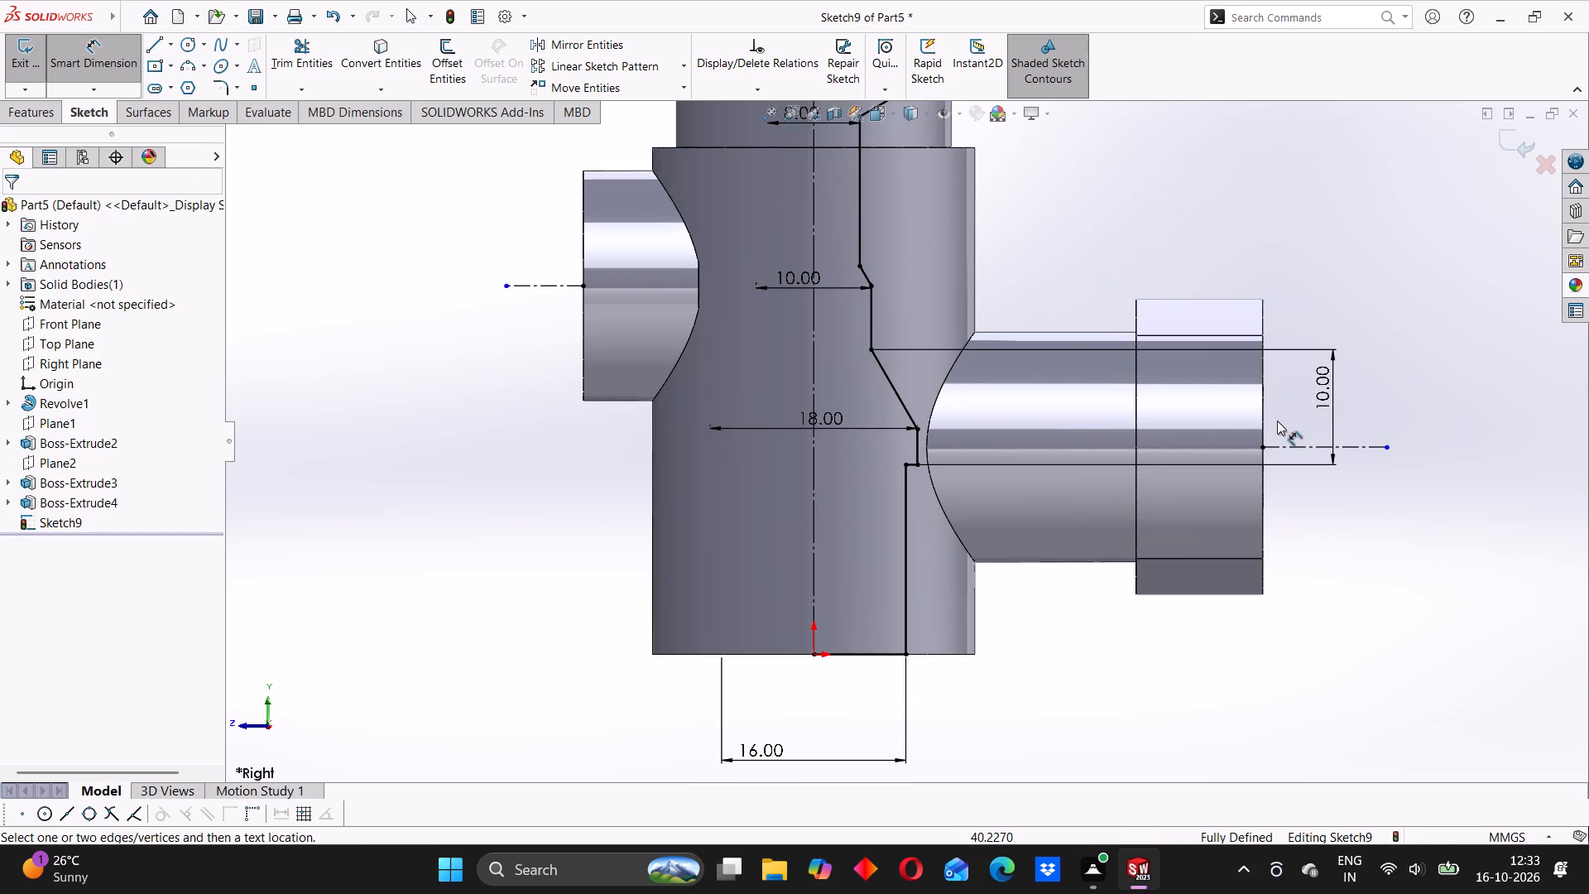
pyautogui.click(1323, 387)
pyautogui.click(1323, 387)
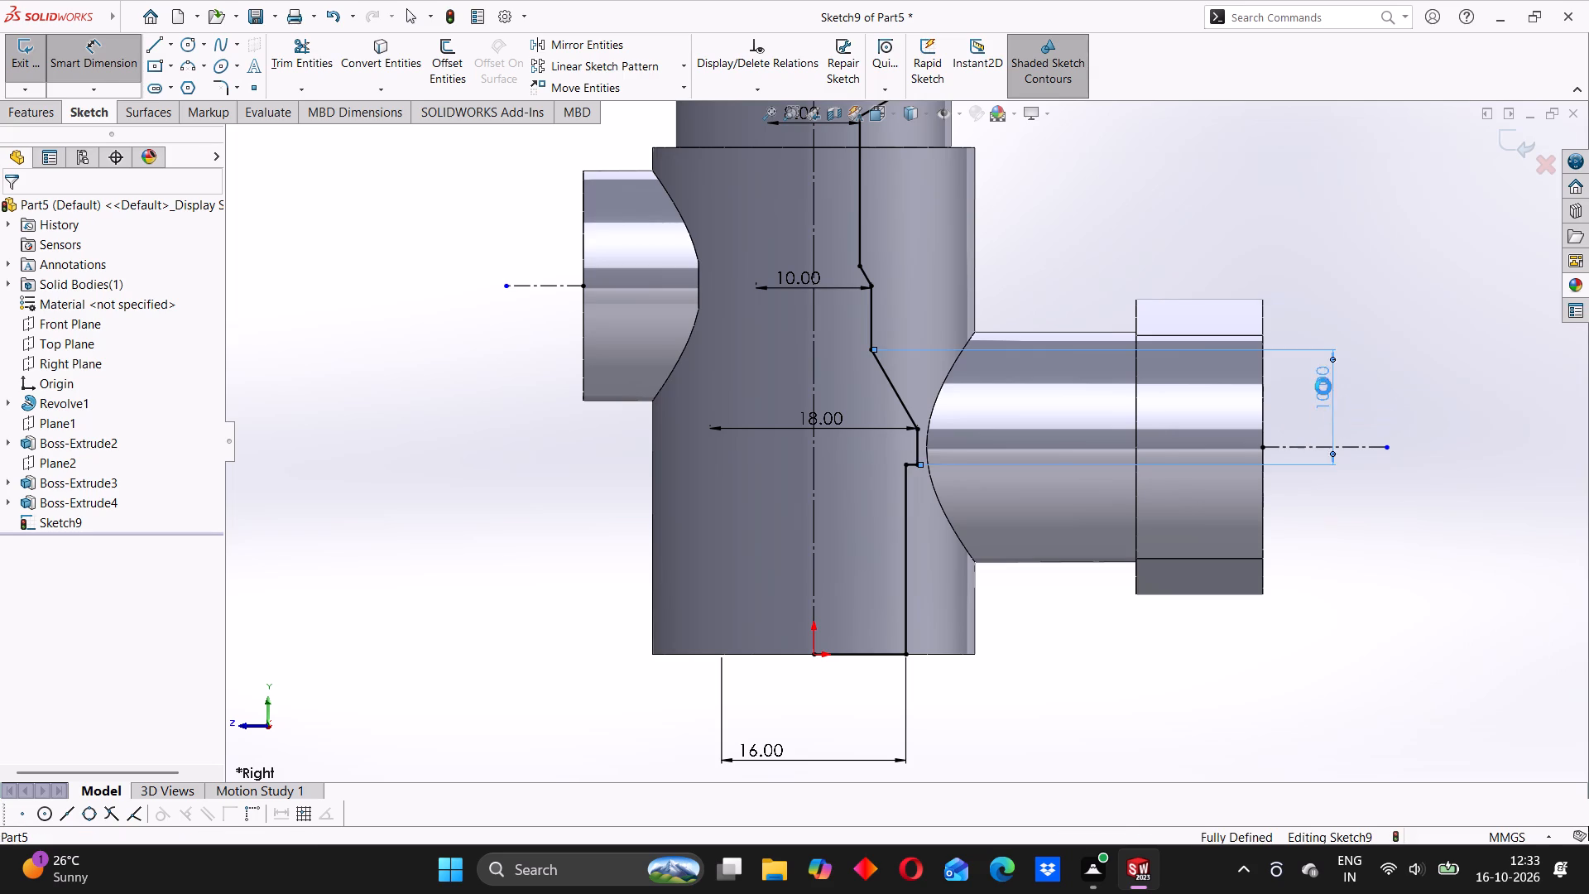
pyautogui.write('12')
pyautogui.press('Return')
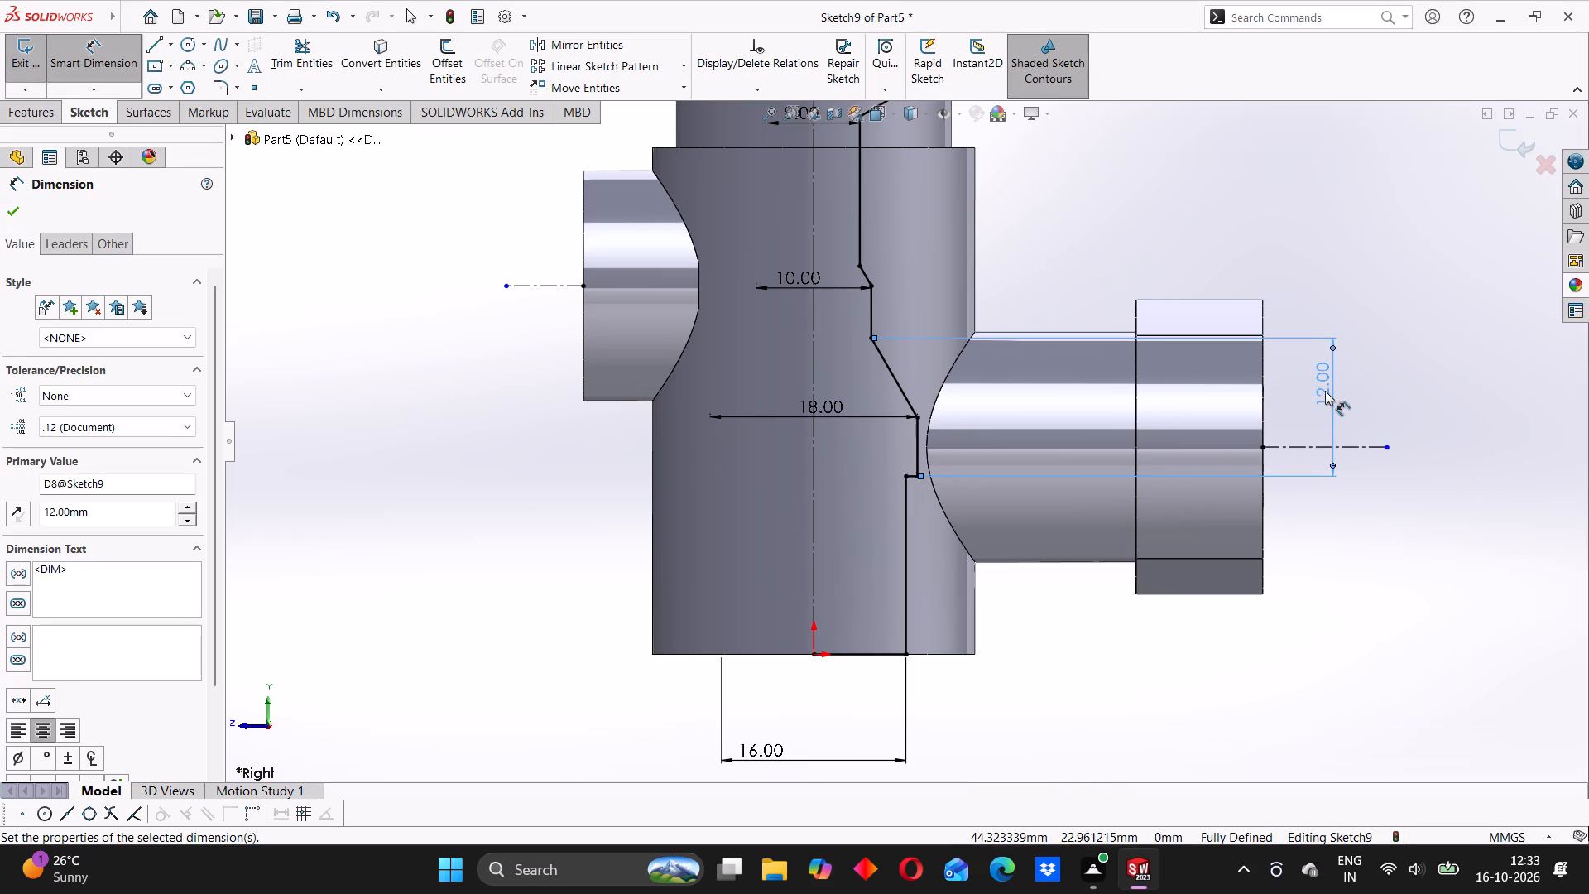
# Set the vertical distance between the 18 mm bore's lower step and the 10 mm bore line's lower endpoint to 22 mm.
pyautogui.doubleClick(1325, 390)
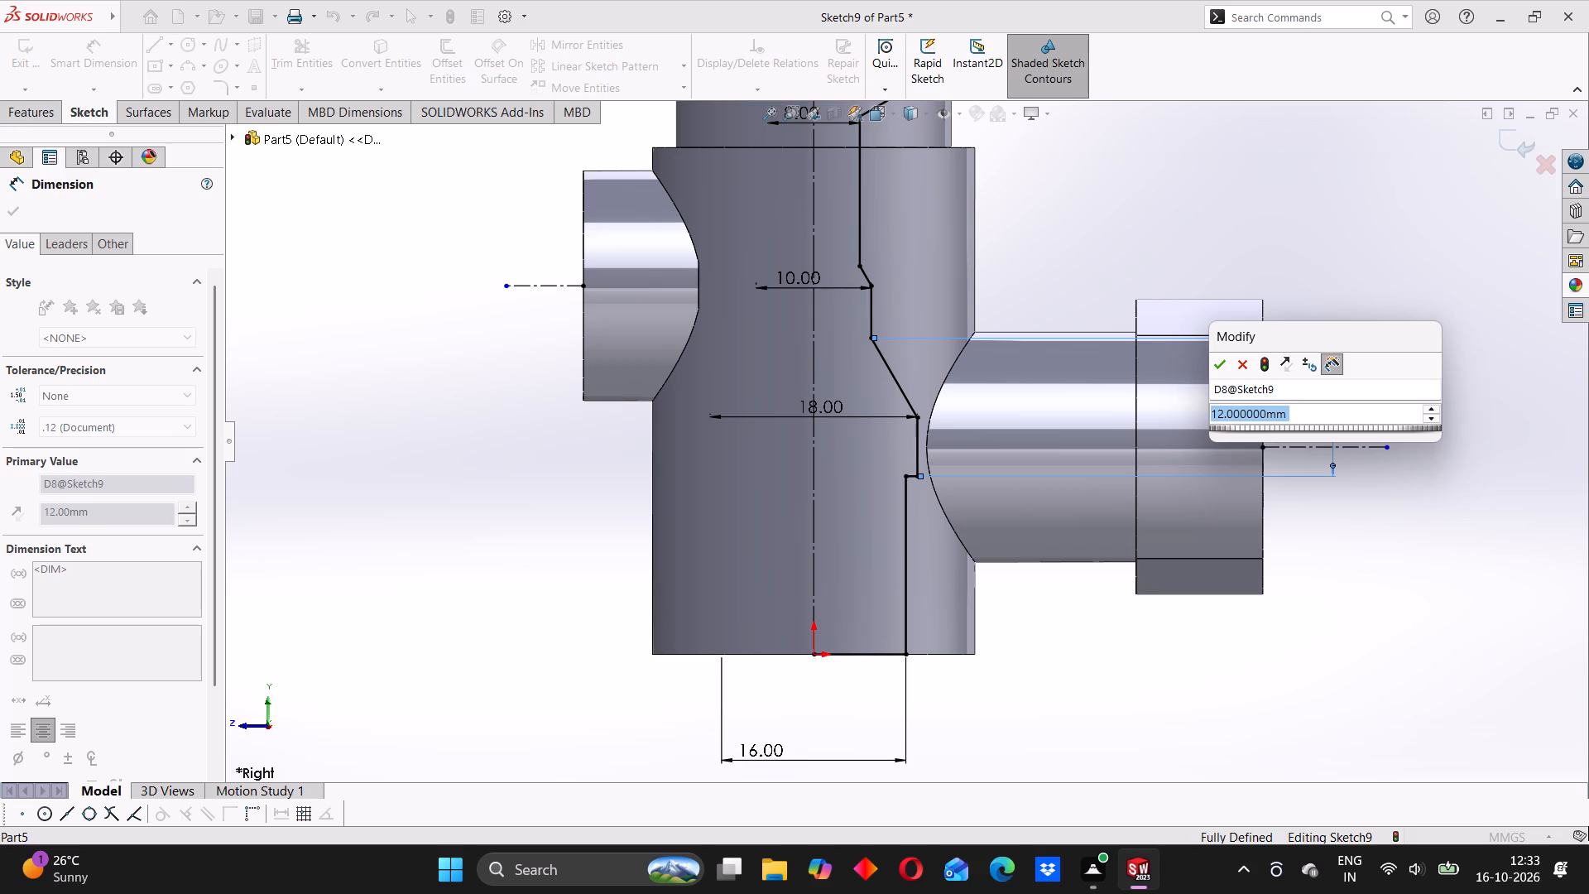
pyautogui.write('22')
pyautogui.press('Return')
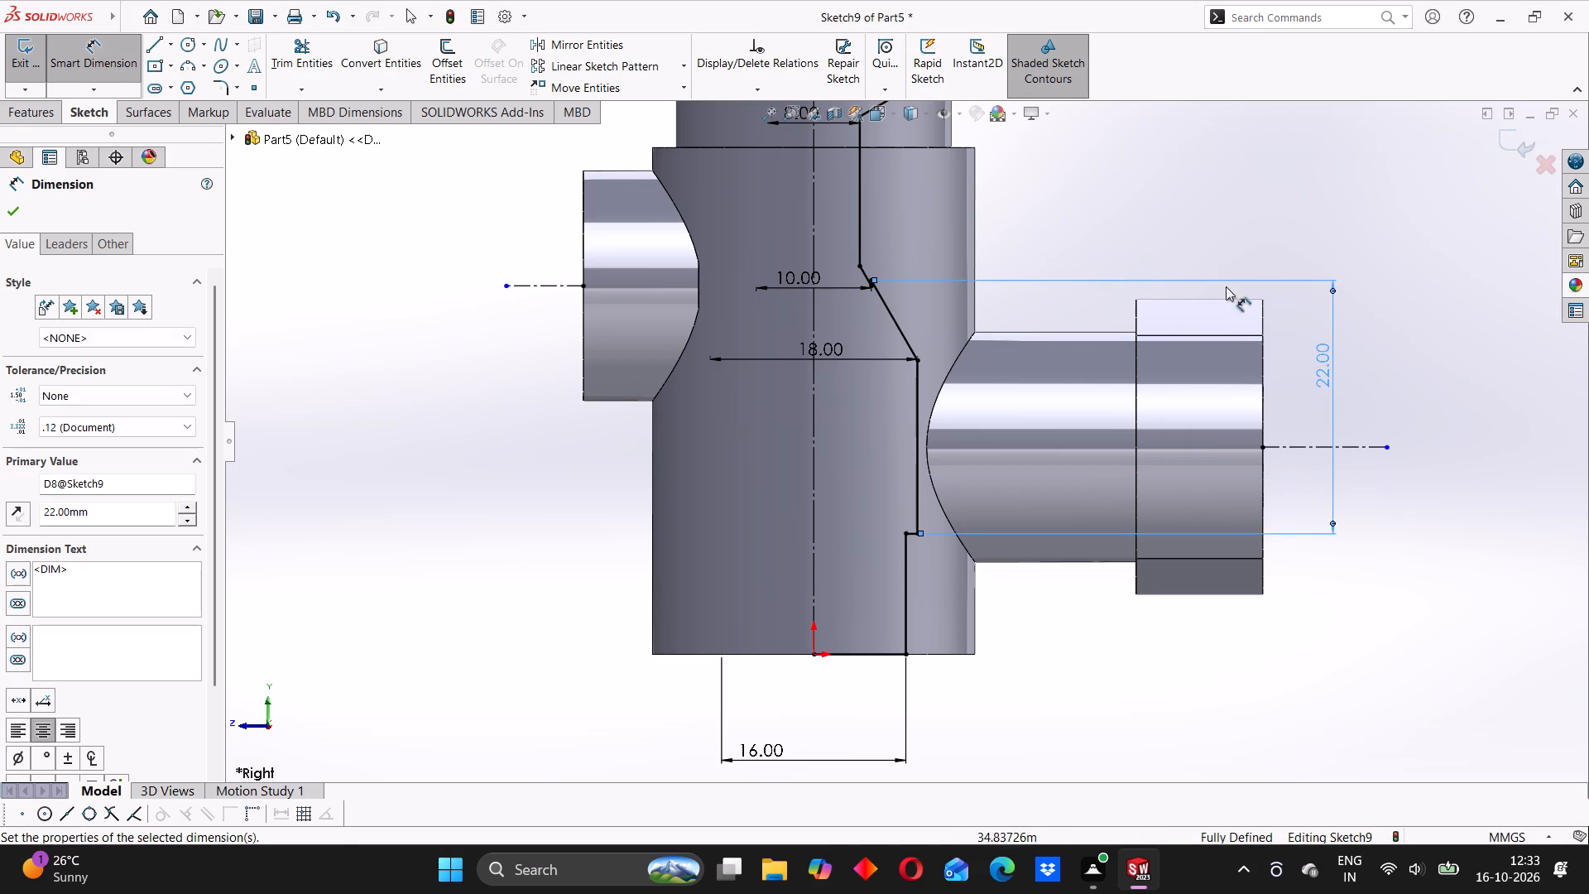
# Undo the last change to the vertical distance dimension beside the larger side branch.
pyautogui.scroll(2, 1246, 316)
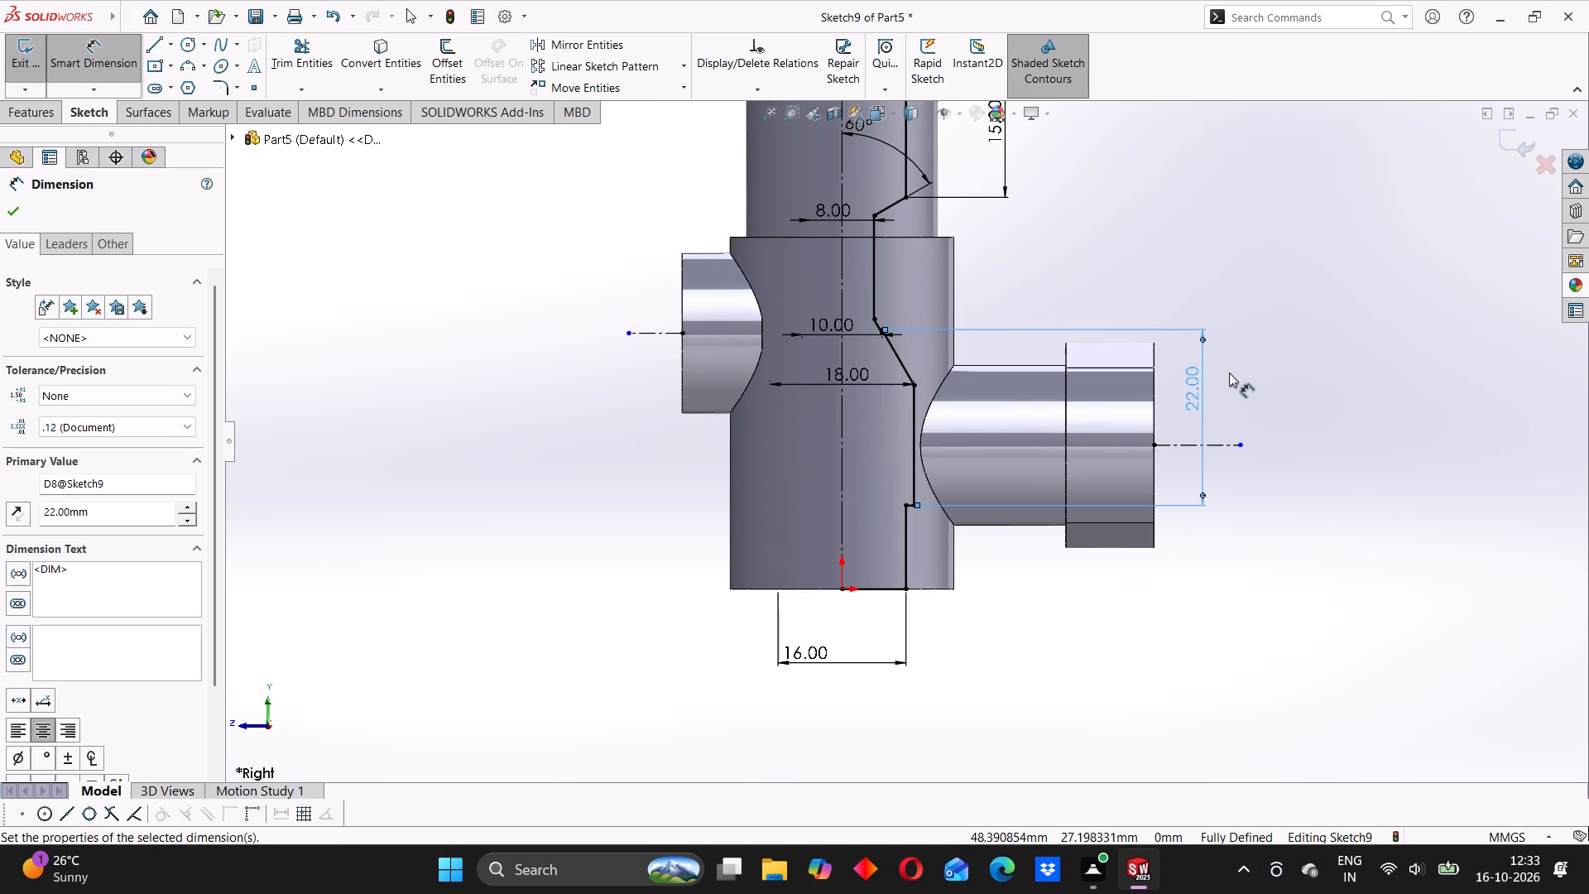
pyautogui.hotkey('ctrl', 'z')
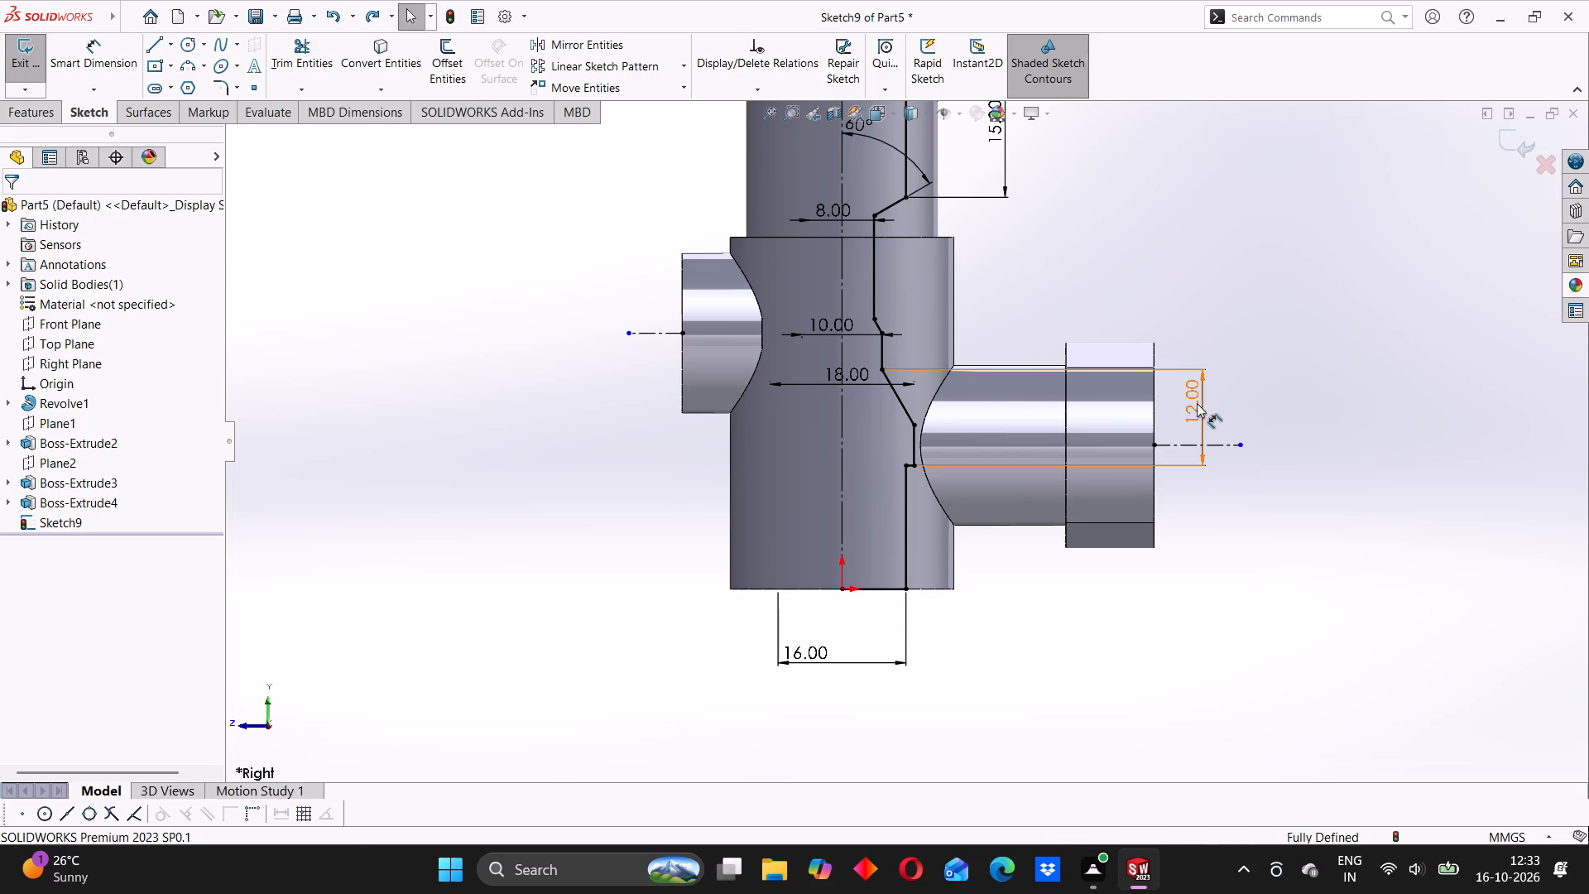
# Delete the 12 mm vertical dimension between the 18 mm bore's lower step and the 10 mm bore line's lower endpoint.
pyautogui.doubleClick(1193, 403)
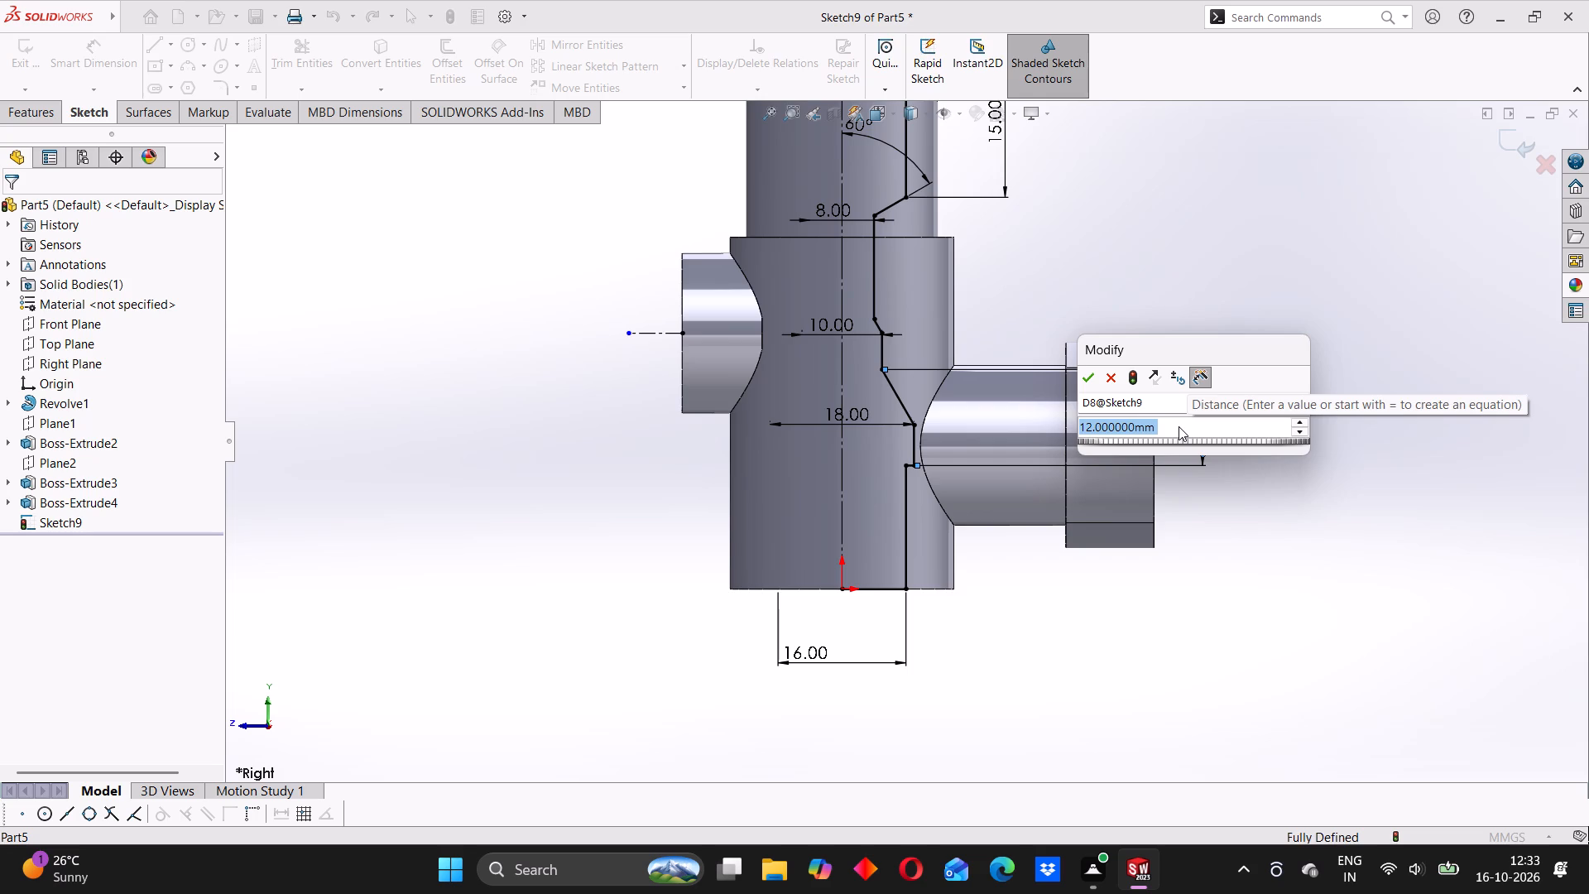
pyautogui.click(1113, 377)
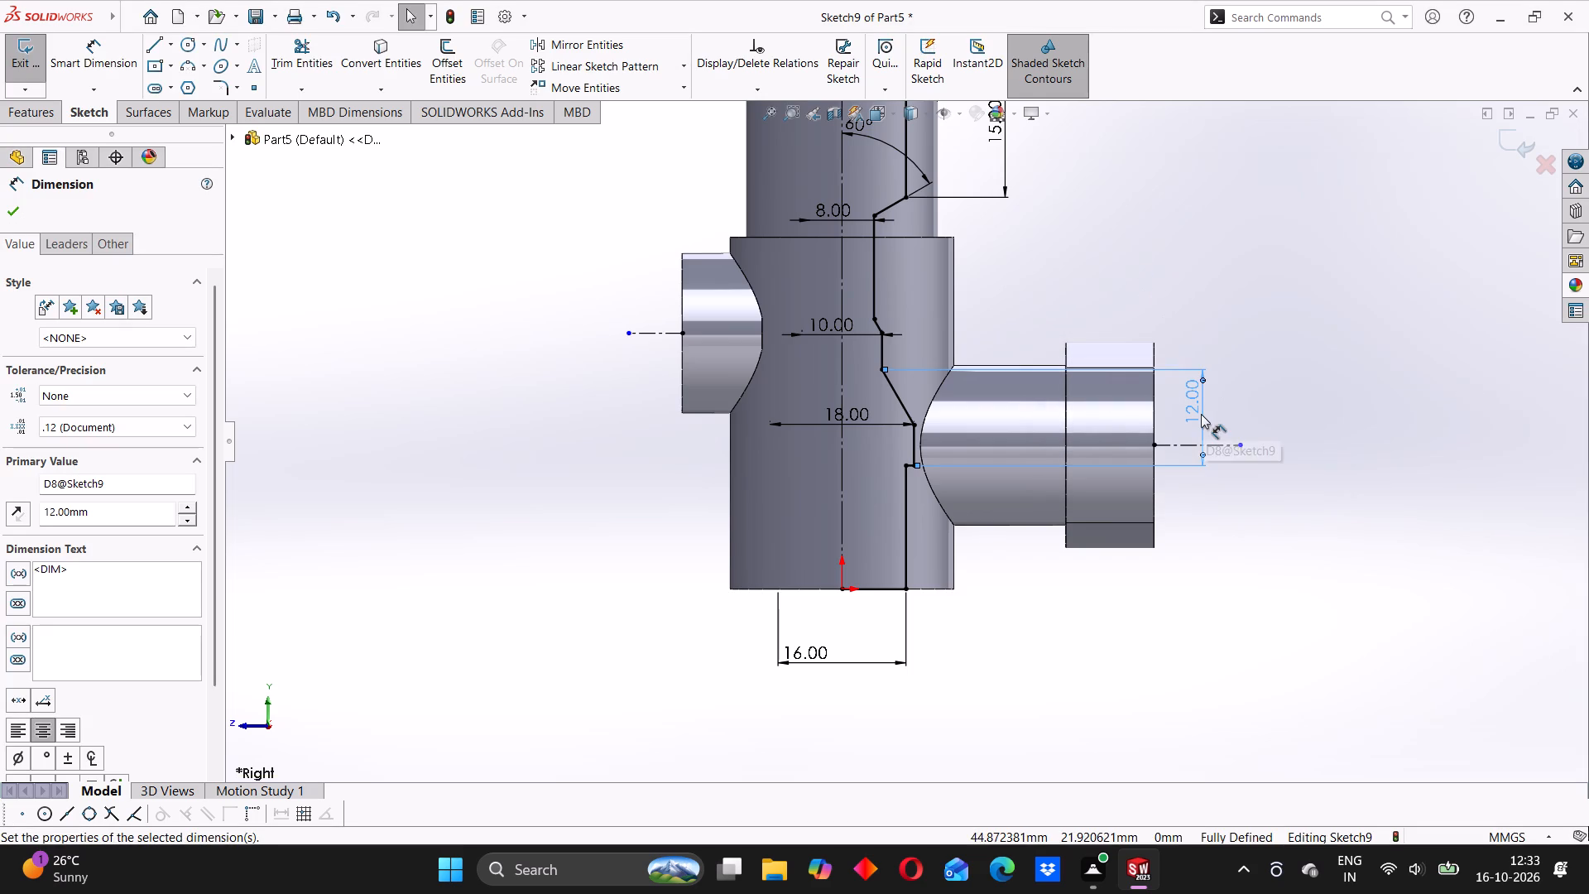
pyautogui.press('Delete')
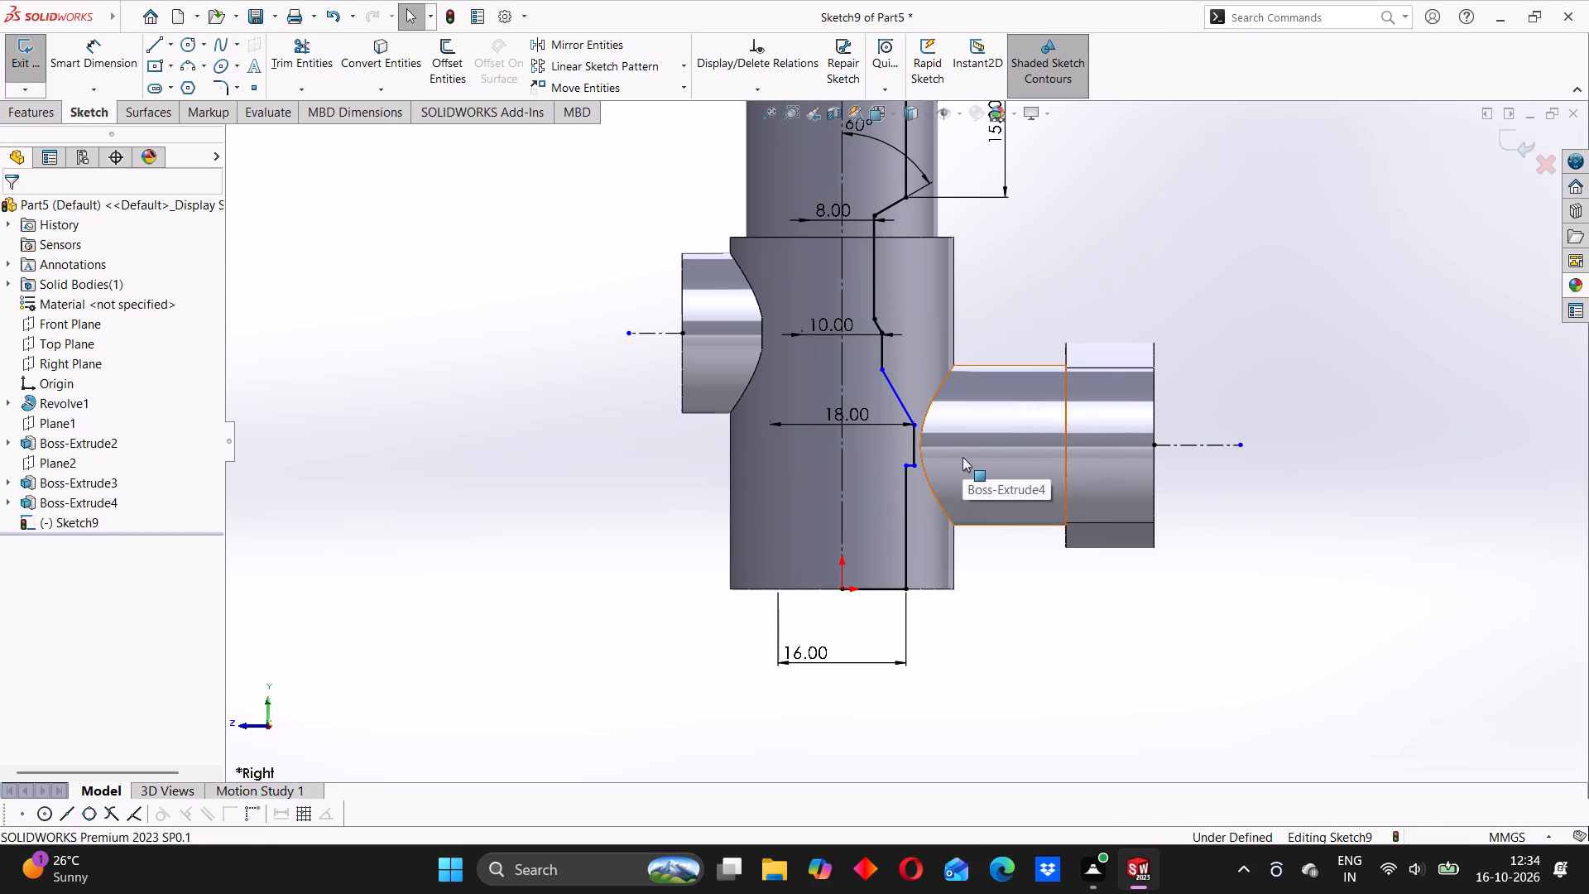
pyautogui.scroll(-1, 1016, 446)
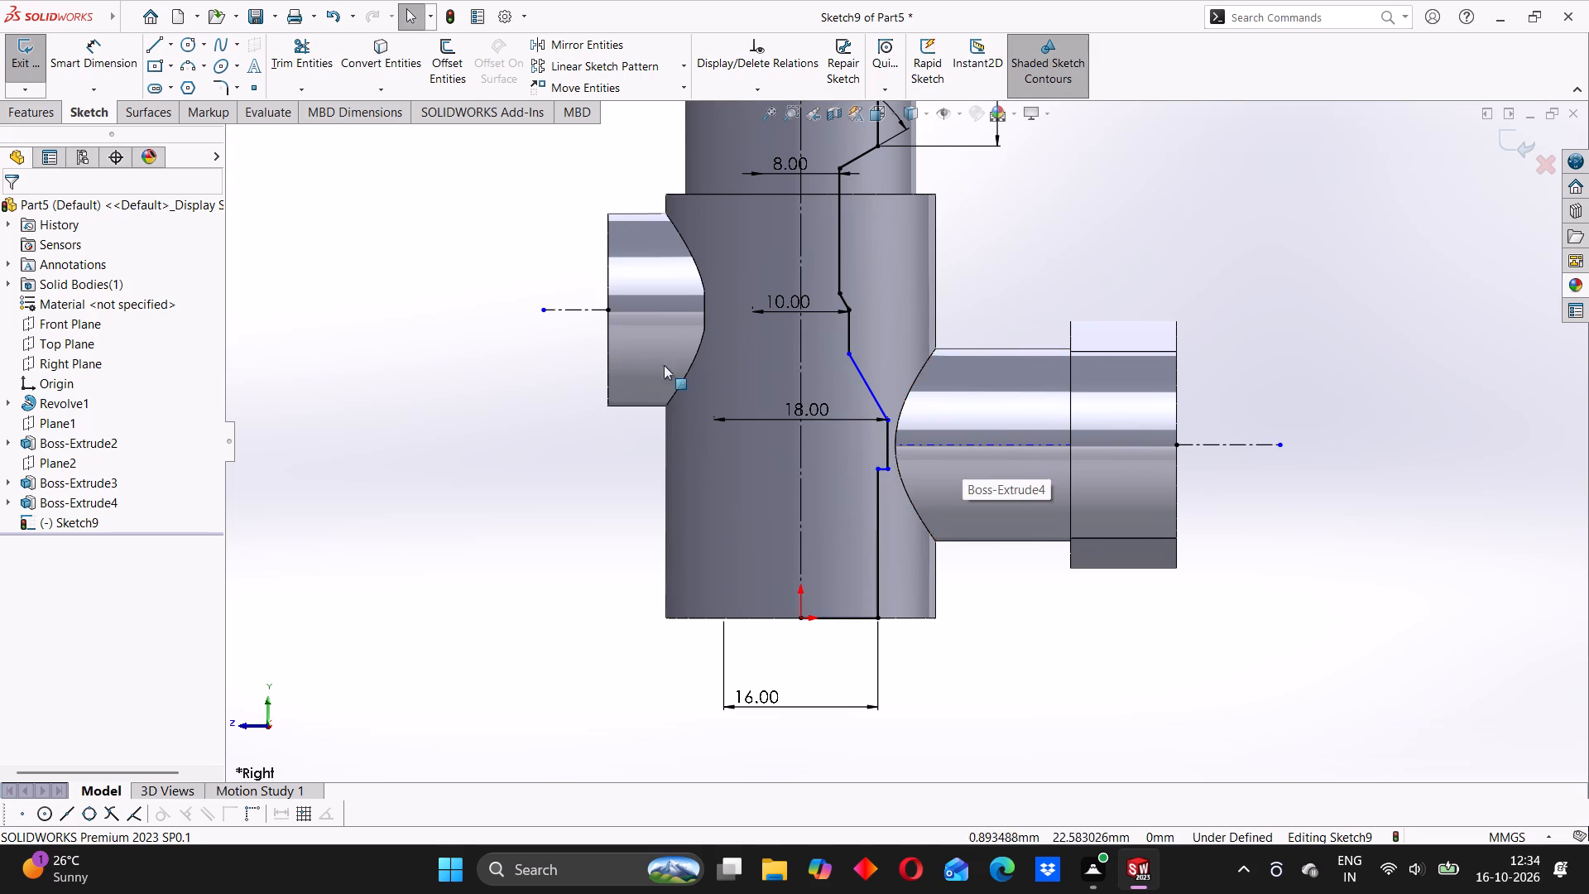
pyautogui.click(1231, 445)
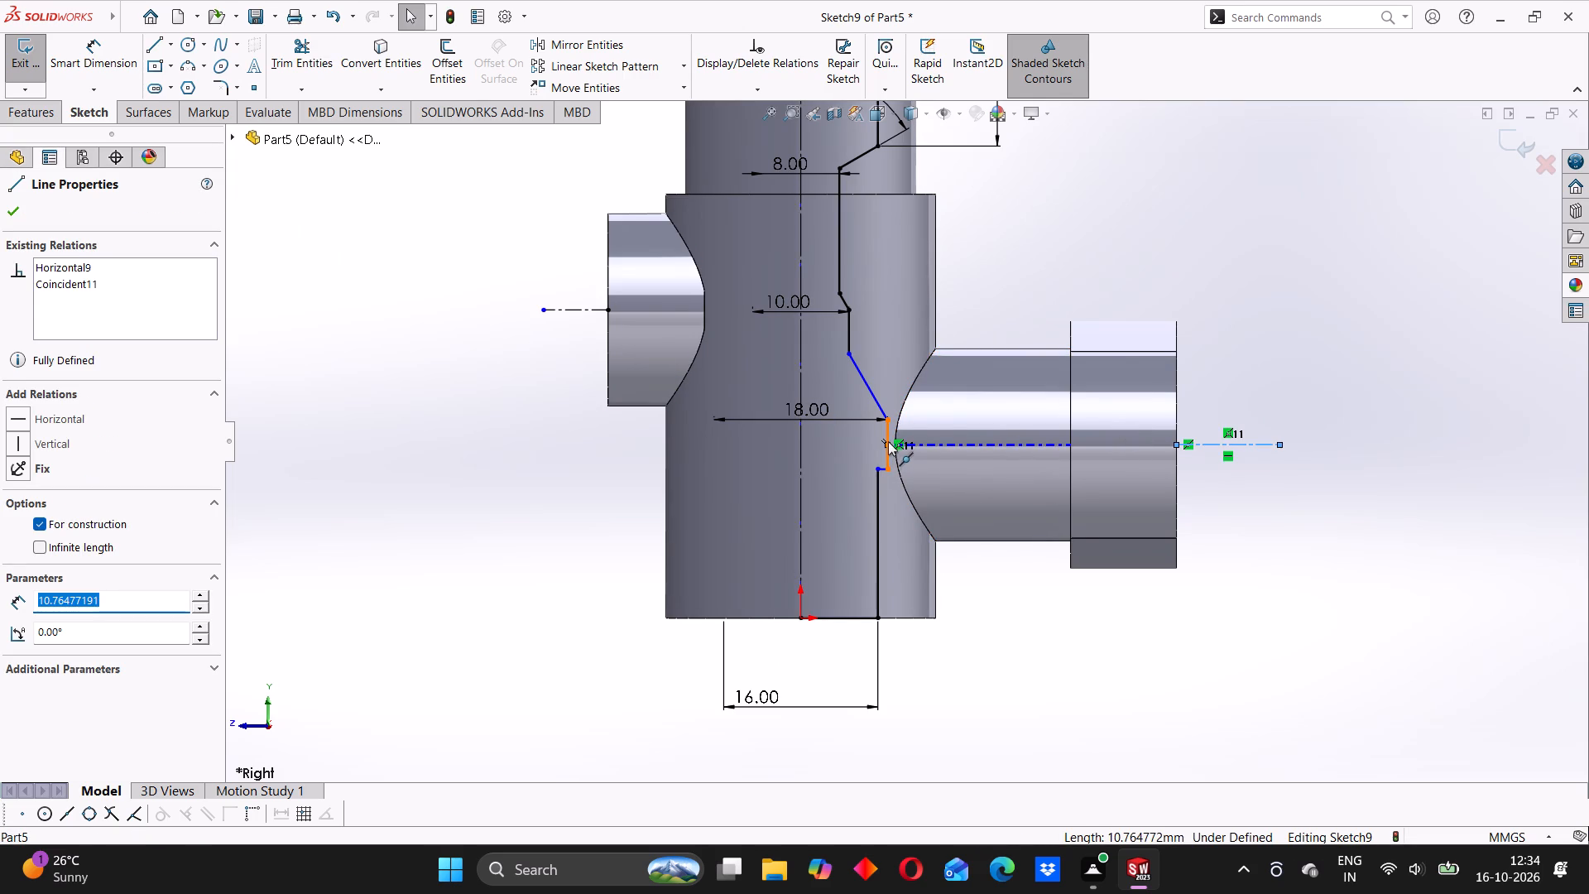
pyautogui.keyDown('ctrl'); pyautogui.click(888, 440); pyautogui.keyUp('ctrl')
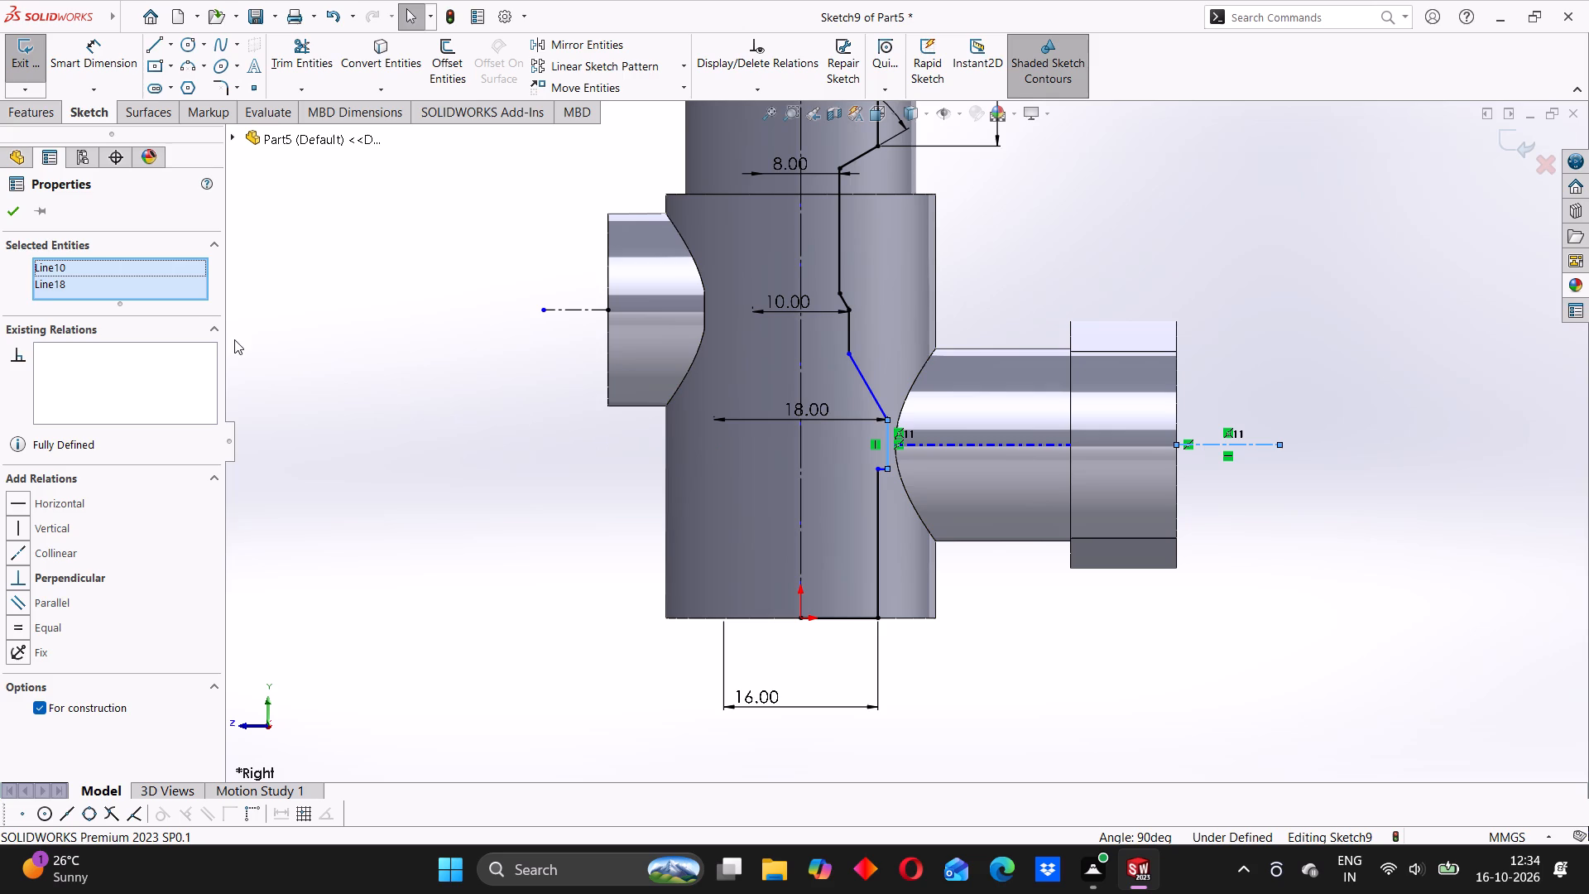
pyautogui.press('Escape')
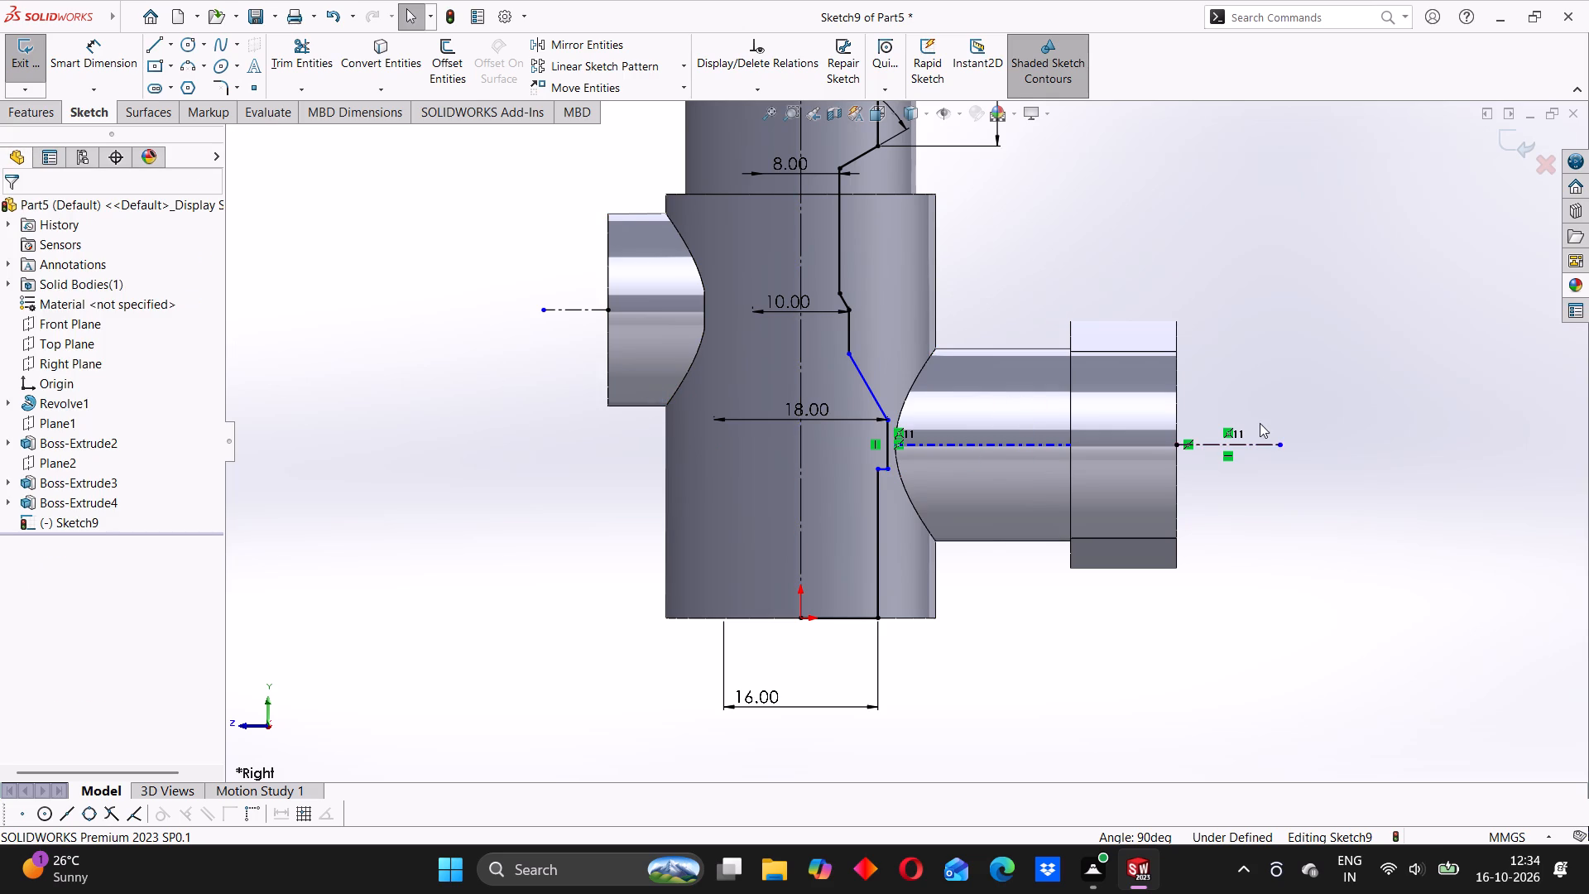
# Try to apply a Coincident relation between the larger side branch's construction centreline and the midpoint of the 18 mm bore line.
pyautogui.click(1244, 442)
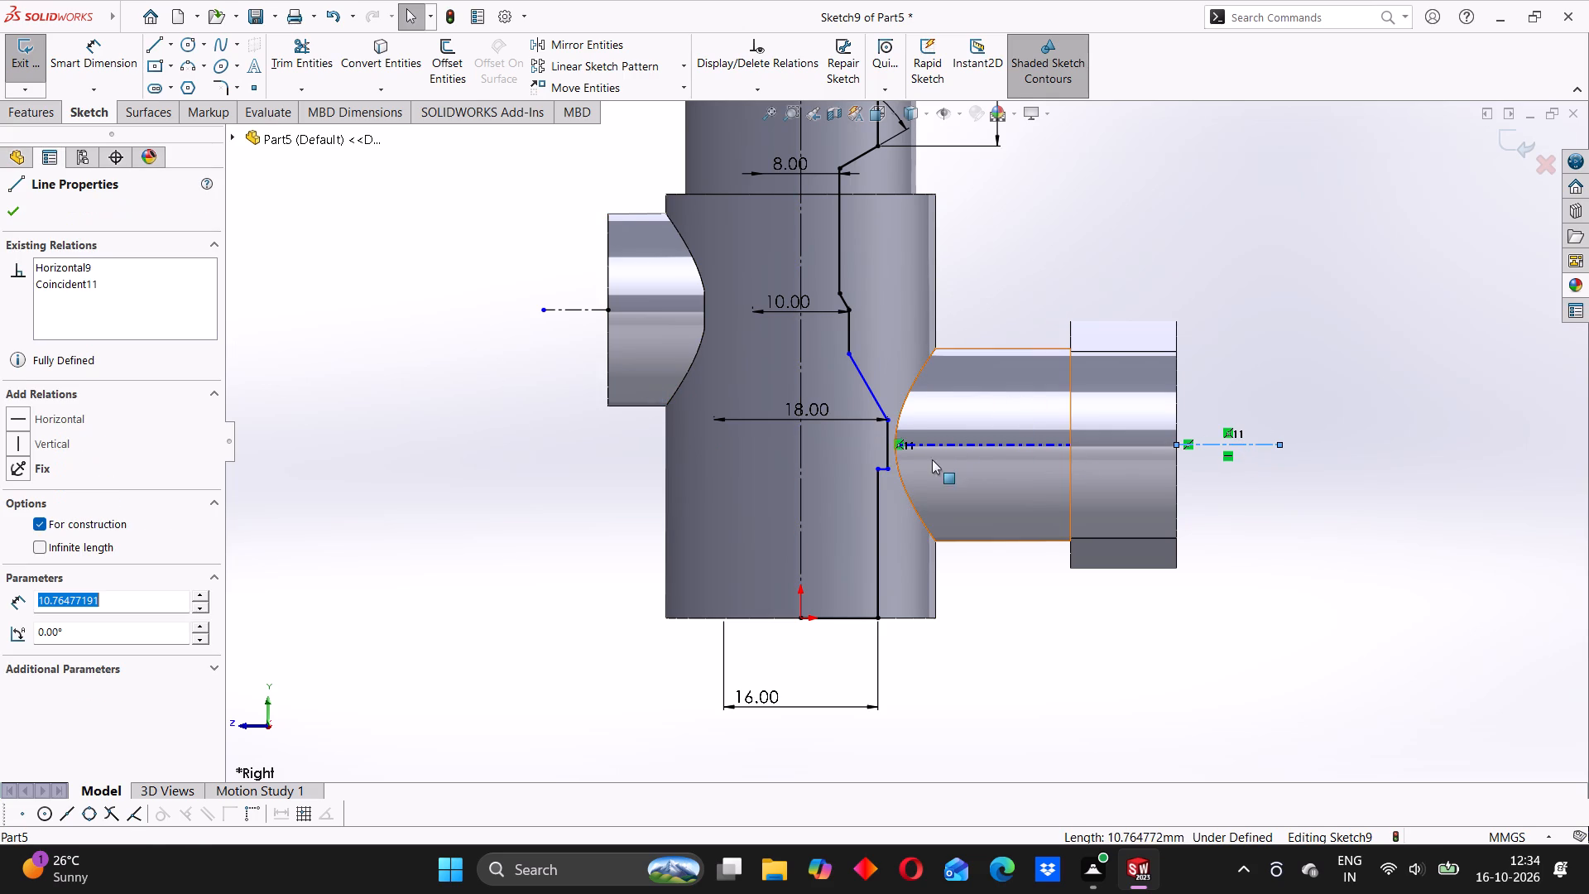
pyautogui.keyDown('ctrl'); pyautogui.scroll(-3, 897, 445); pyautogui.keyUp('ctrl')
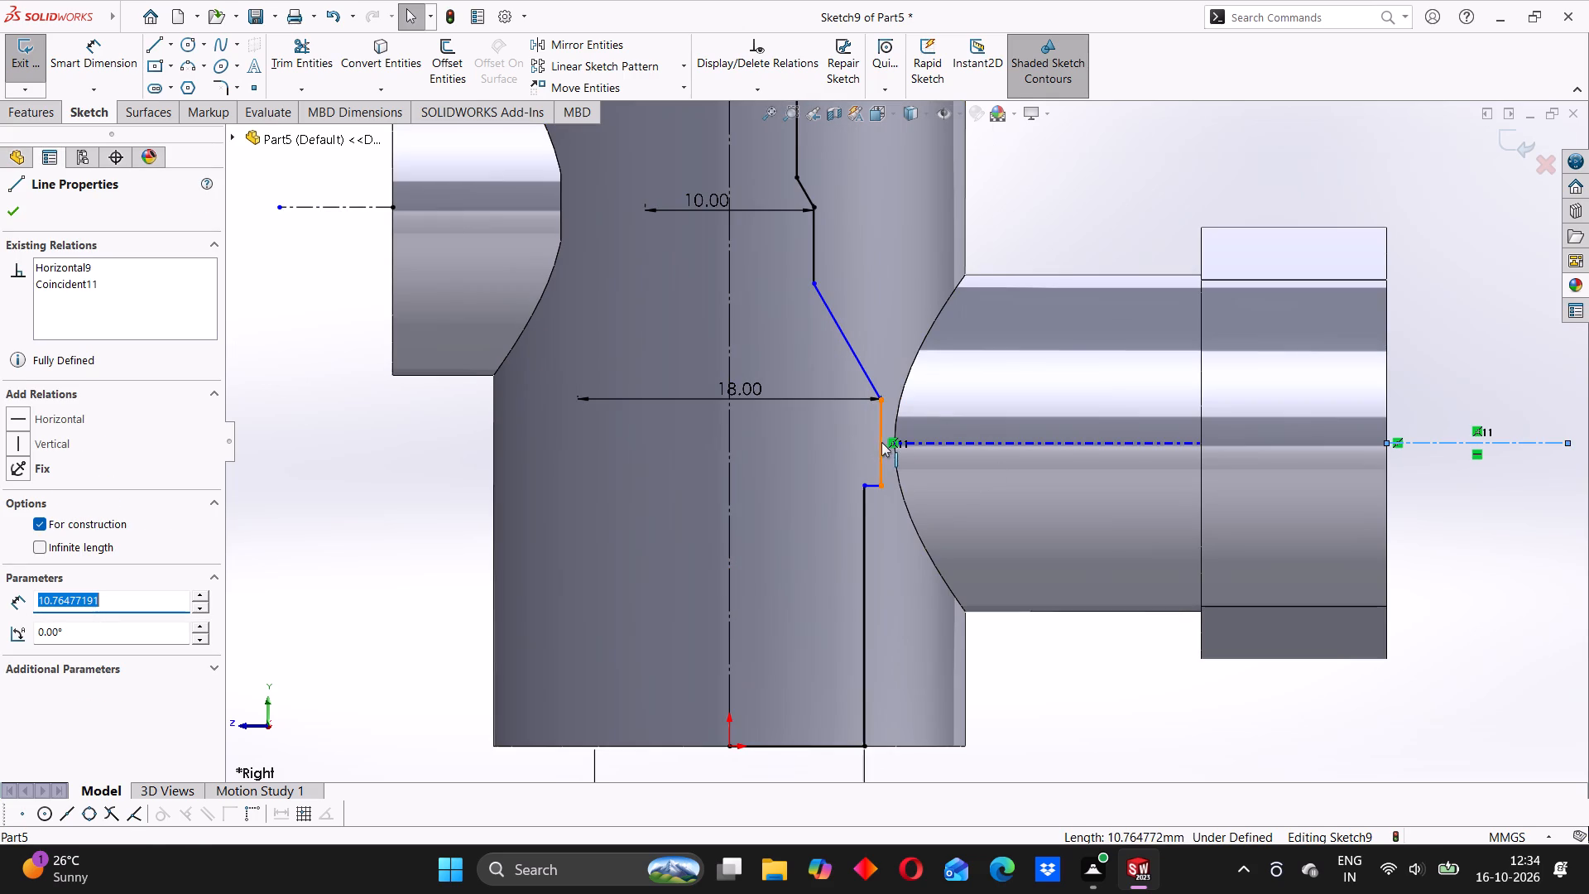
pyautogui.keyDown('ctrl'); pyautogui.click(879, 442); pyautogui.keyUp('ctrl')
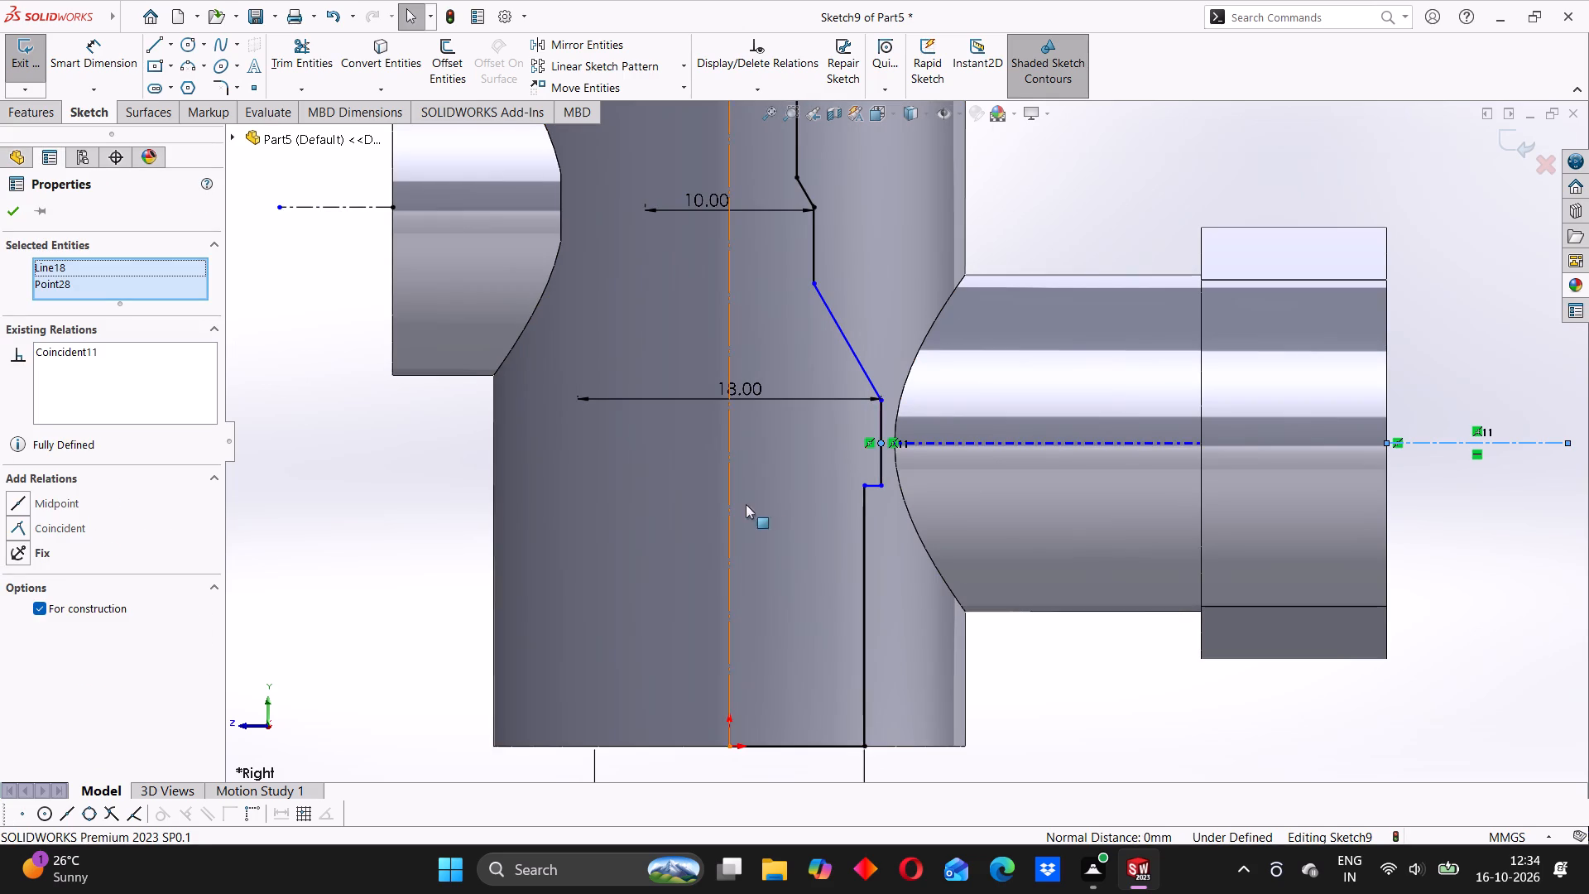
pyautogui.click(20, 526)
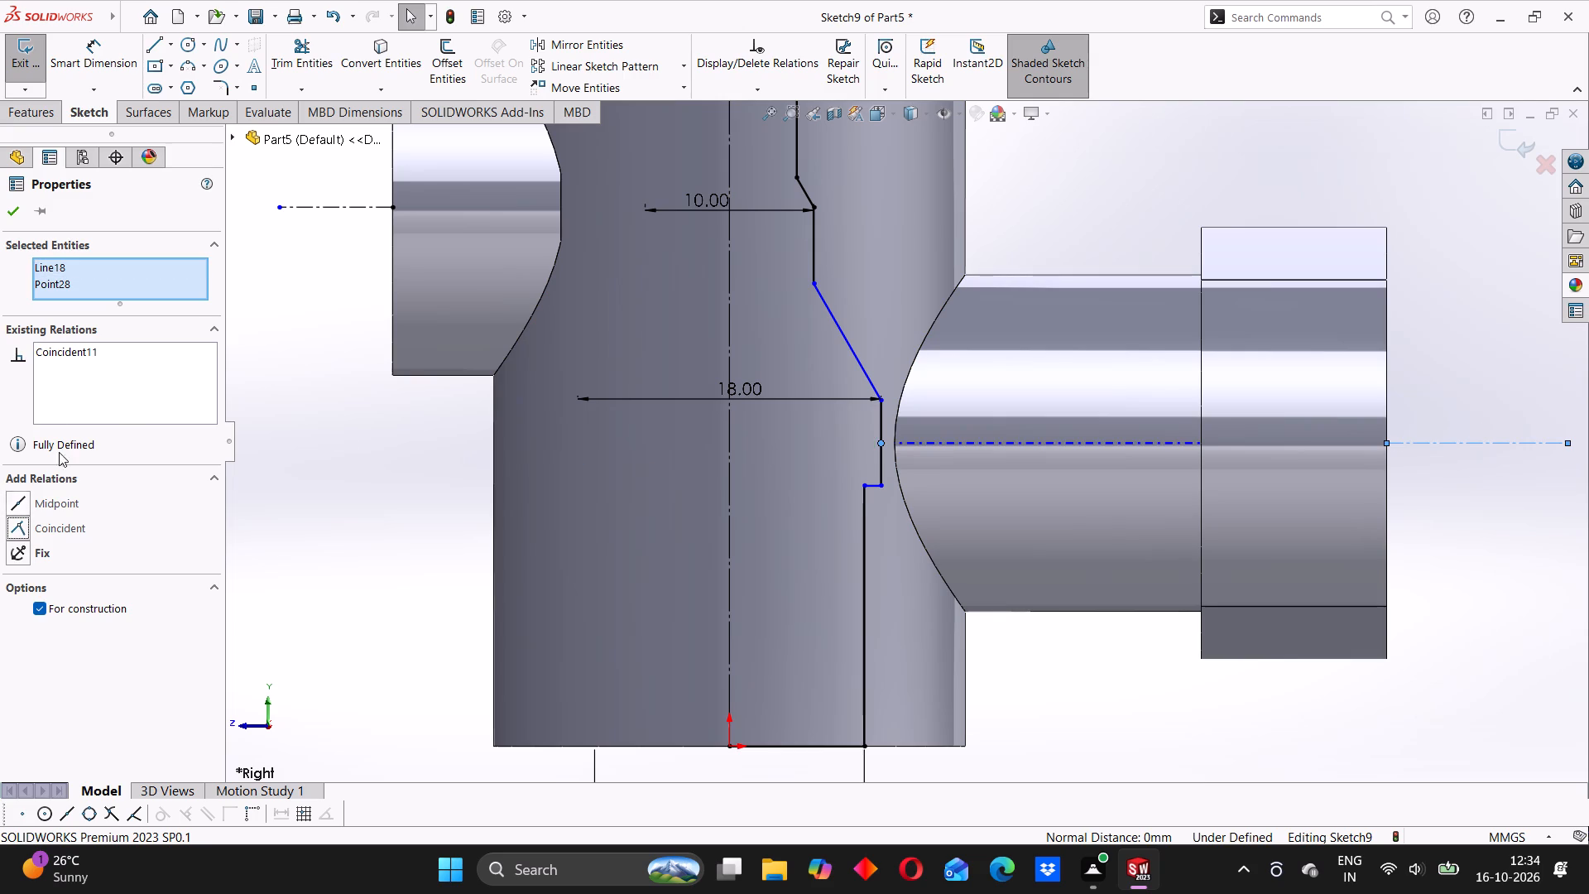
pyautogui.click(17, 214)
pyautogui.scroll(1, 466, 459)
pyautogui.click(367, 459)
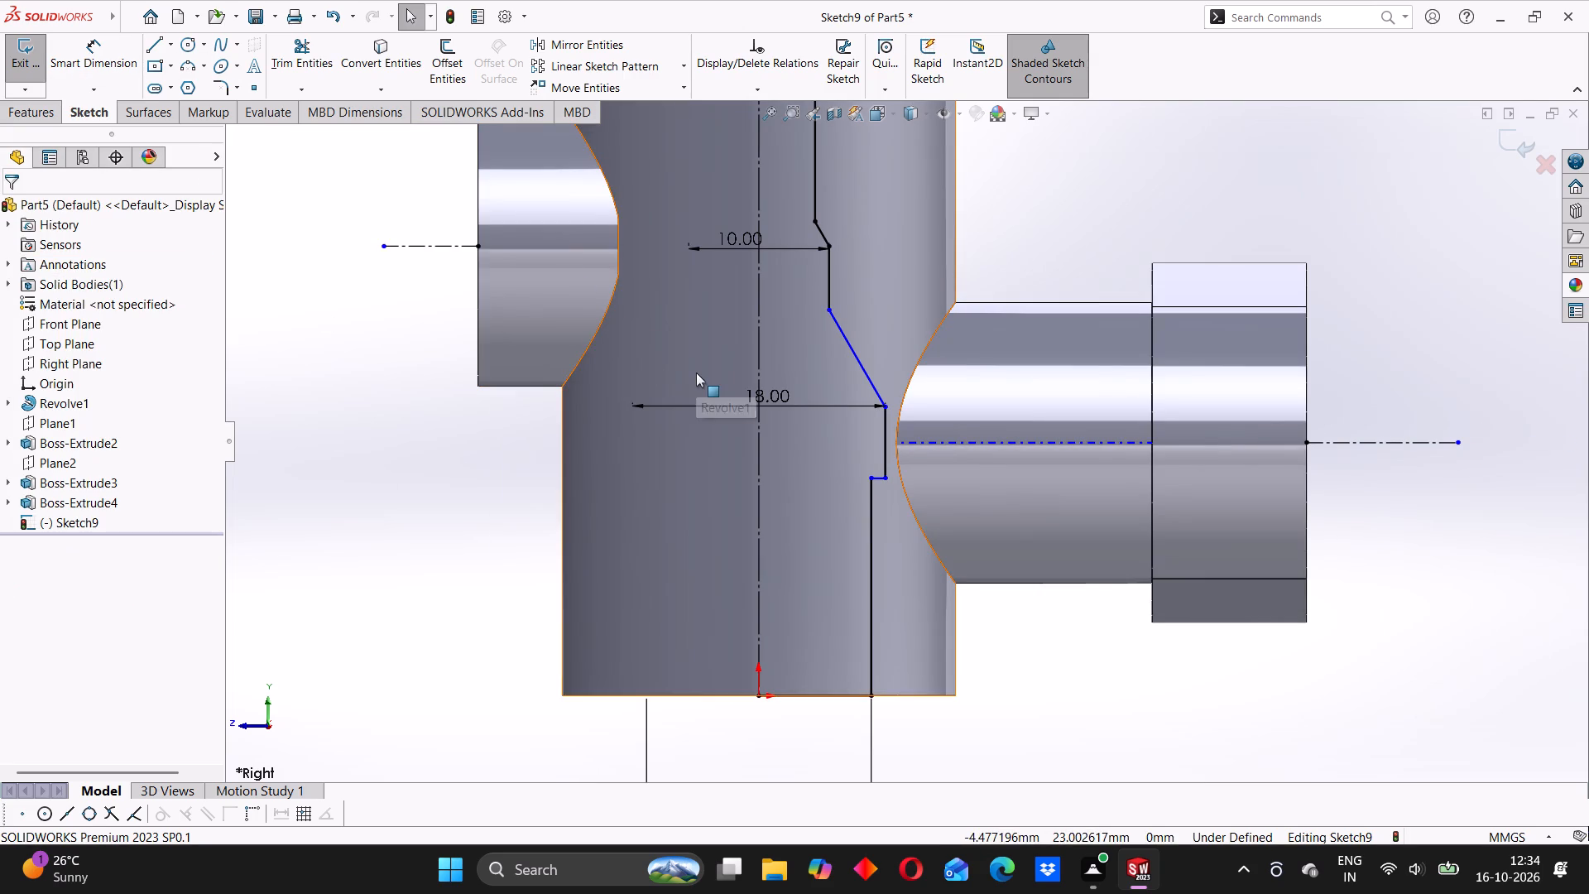
# Dimension the length of the vertical line of the lower 16 mm bore as 12 mm.
pyautogui.click(112, 69)
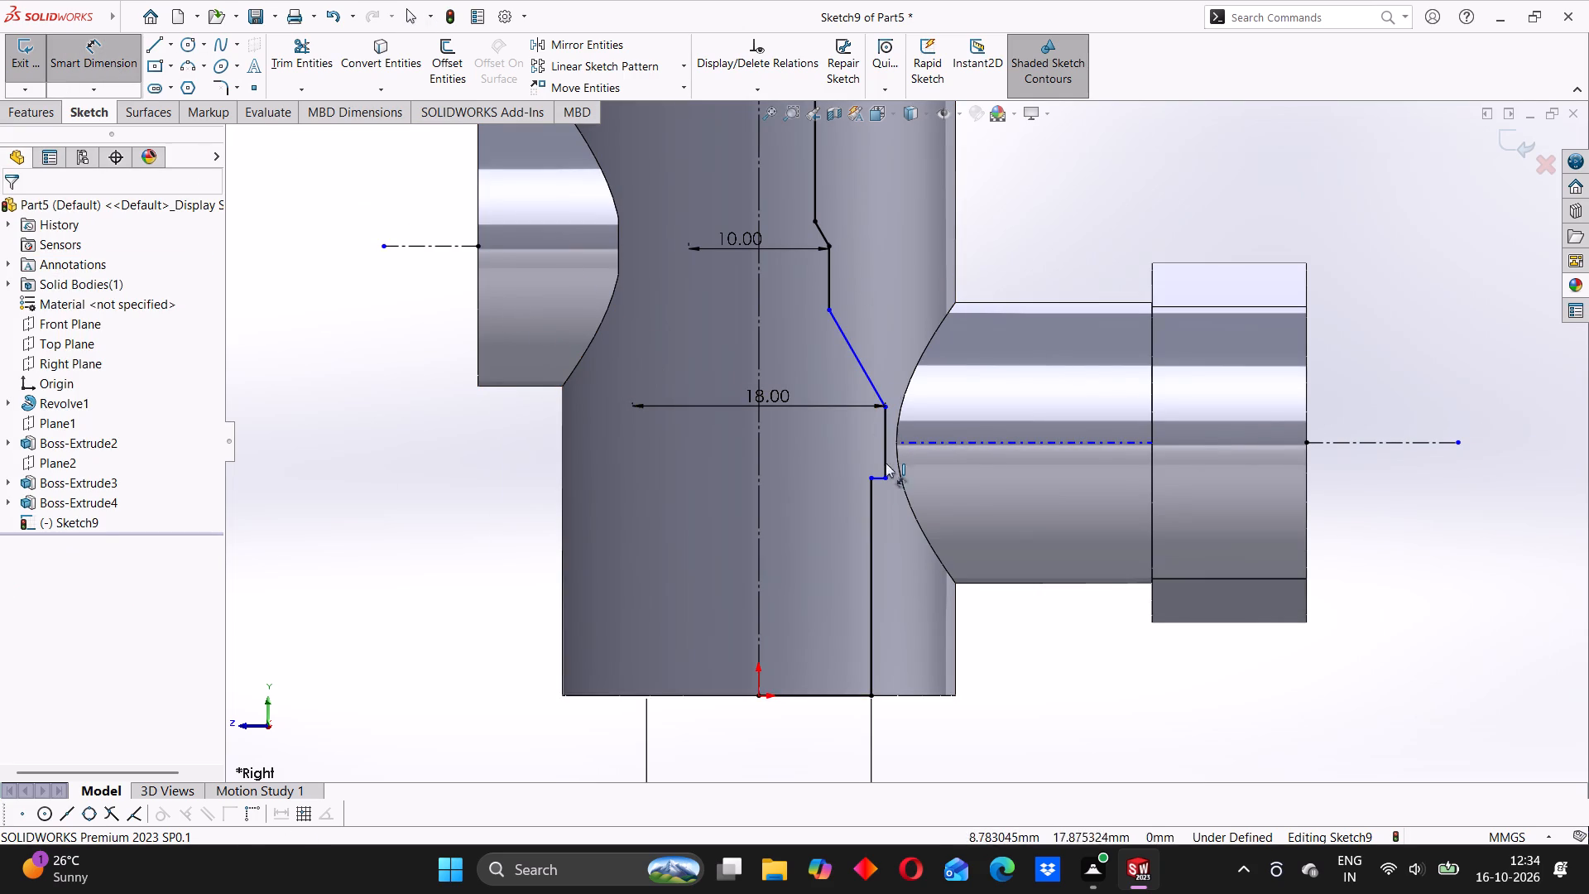
pyautogui.click(871, 506)
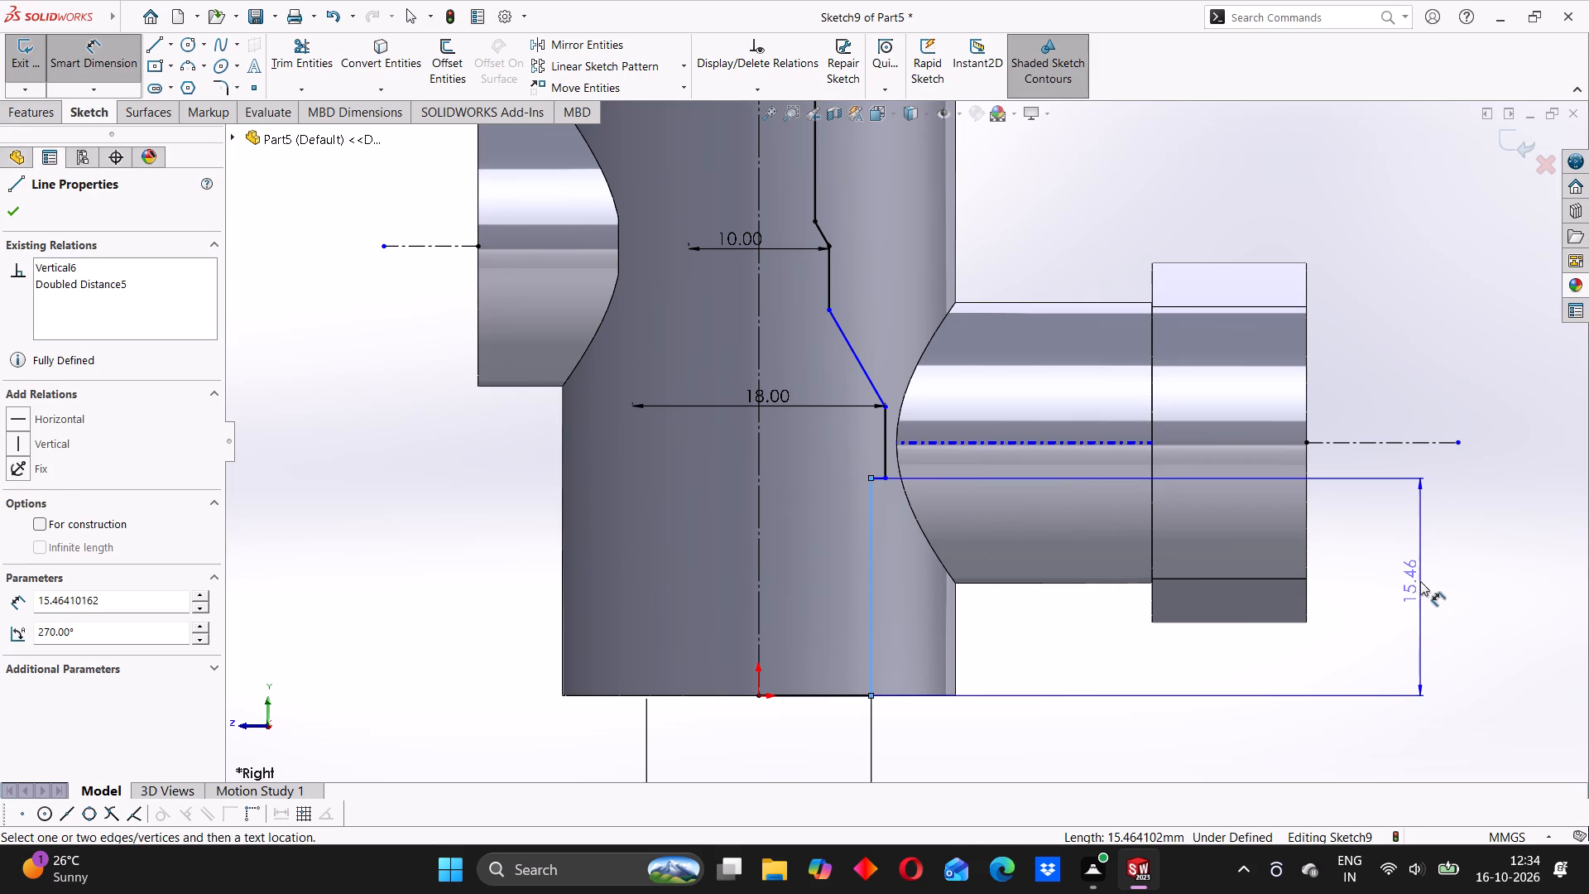
pyautogui.click(1414, 583)
pyautogui.write('12')
pyautogui.press('Return')
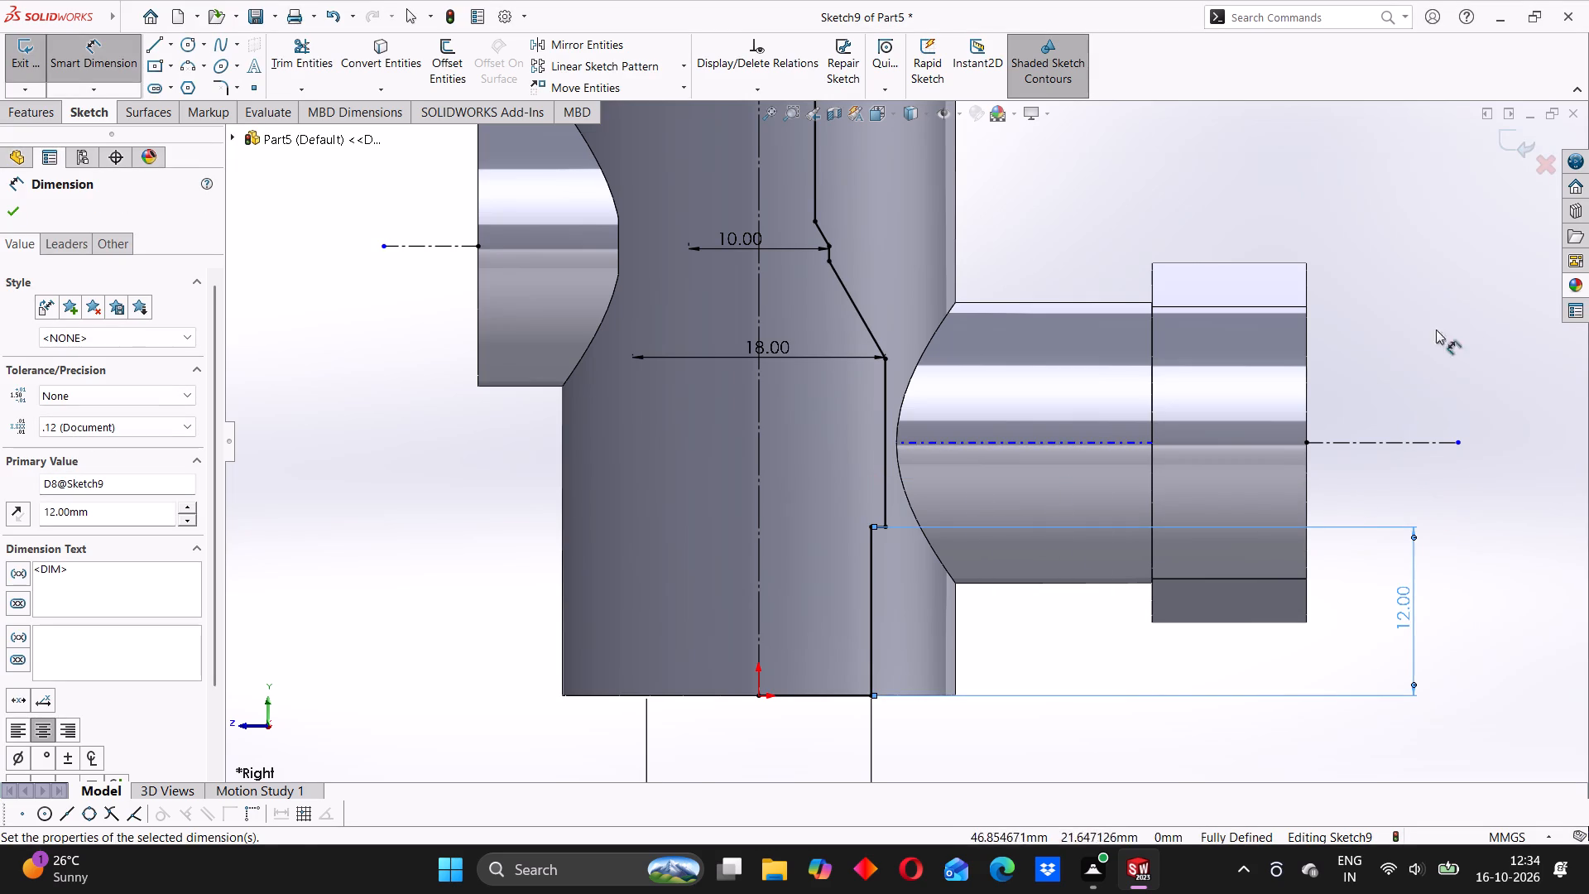
pyautogui.click(1438, 305)
# Examine the stepped bore profile and its dimensions along the body's full height.
pyautogui.scroll(4, 756, 452)
pyautogui.scroll(-3, 885, 429)
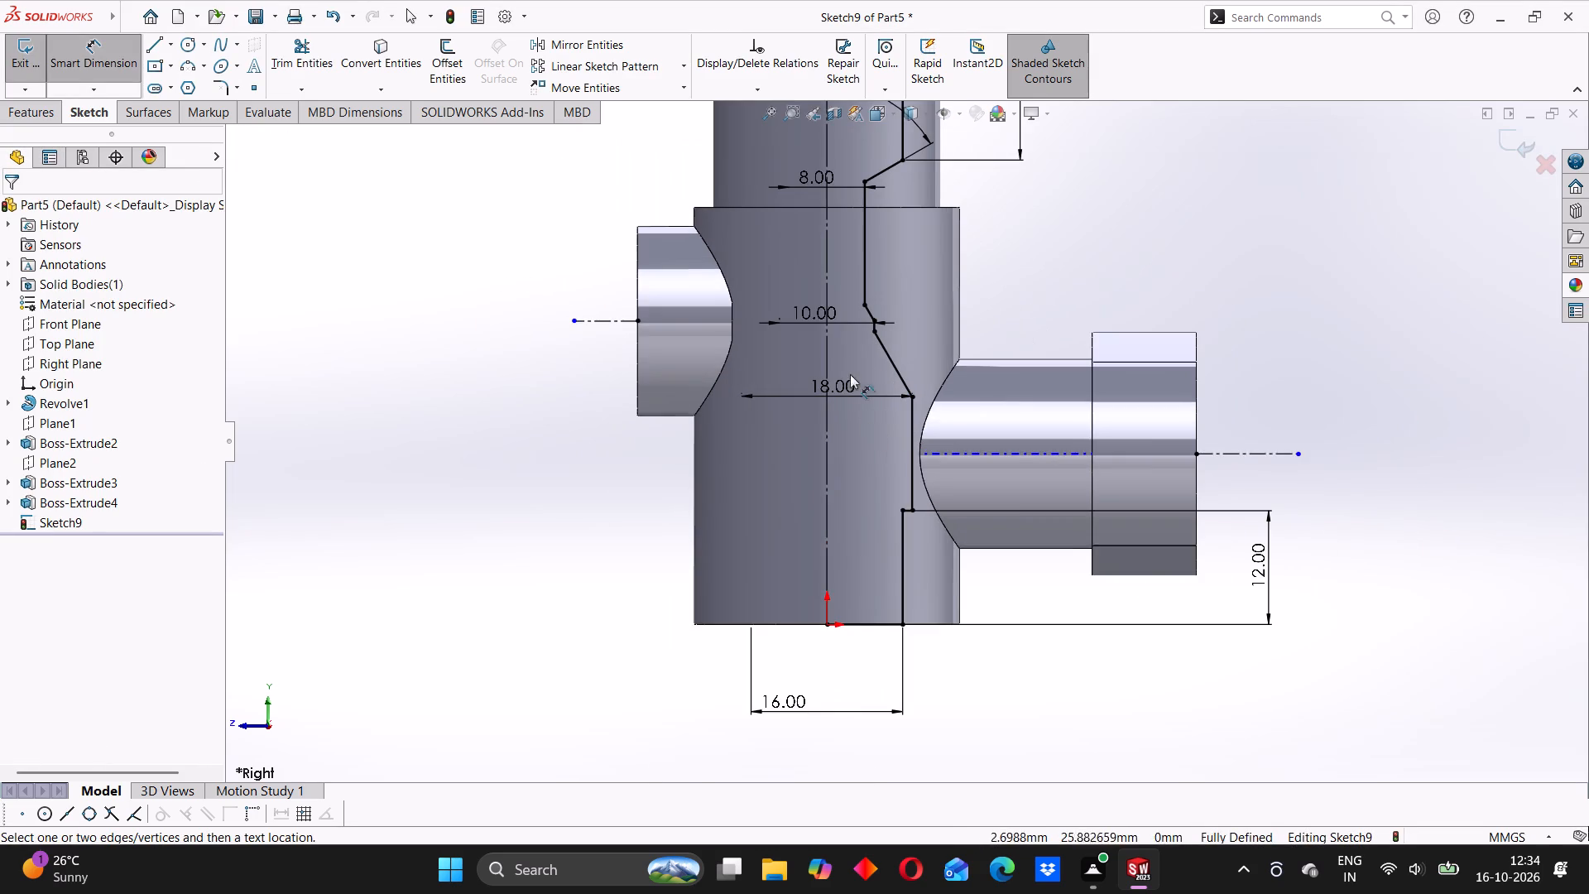
pyautogui.scroll(-6, 863, 339)
pyautogui.scroll(3, 863, 395)
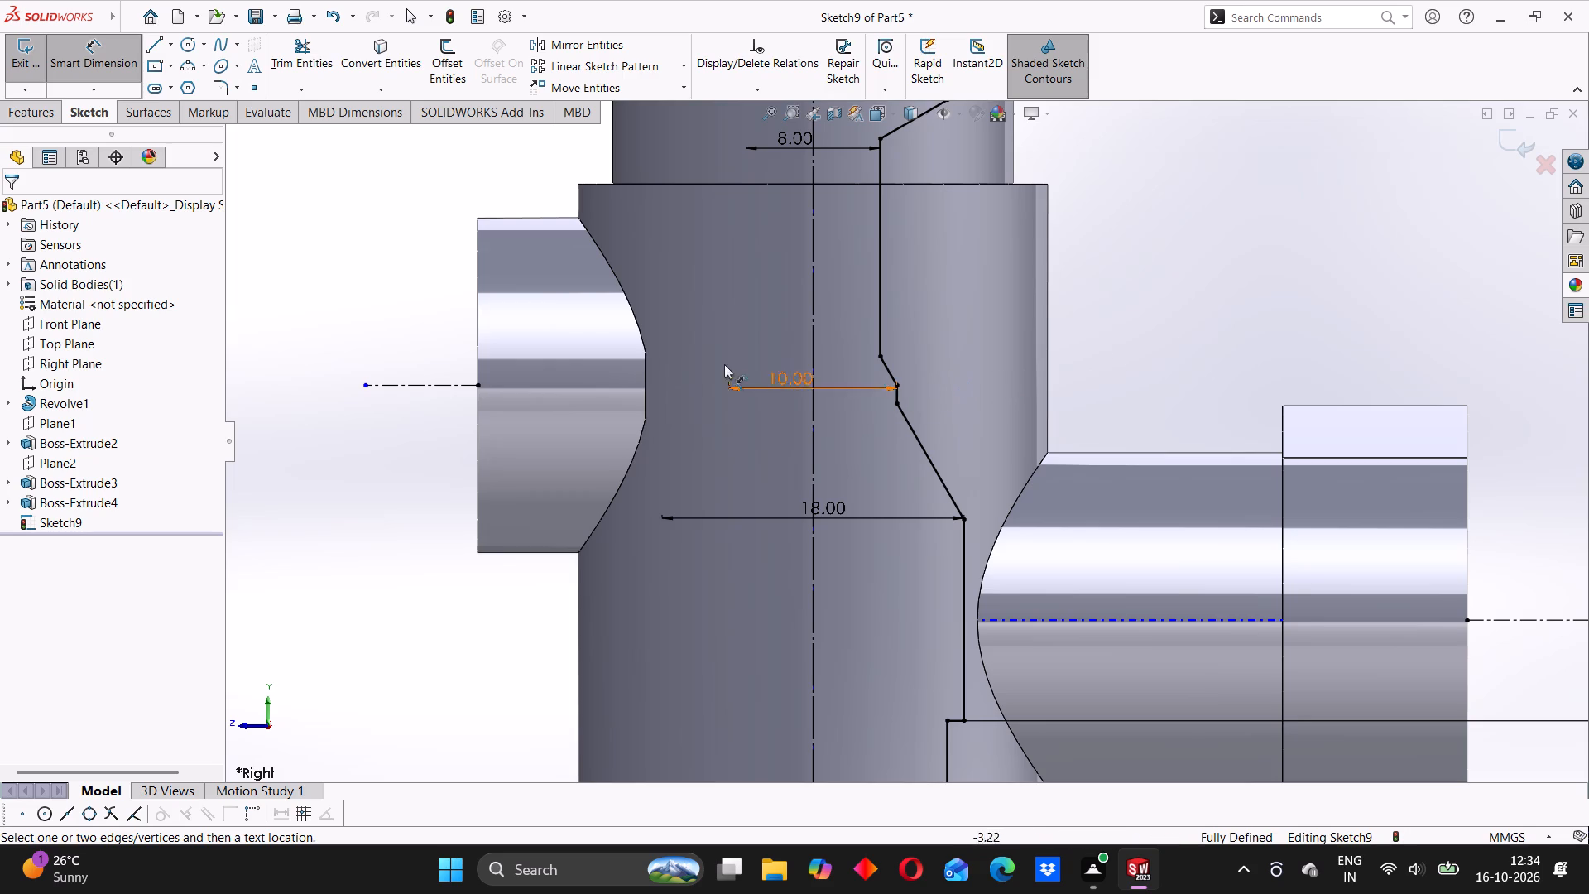
pyautogui.click(161, 41)
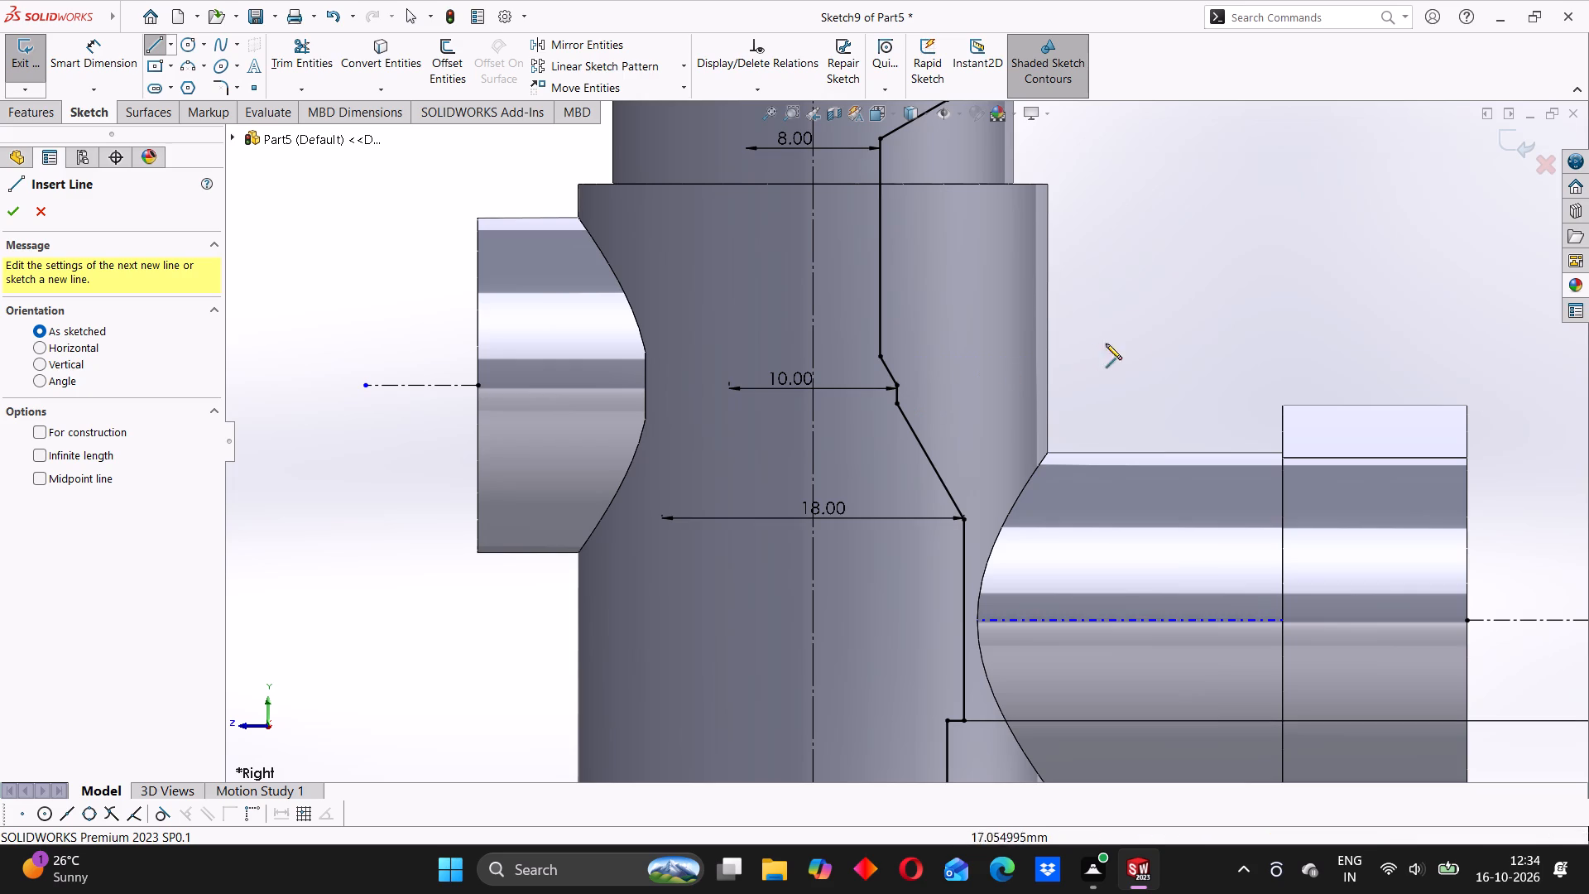
pyautogui.press('Escape')
pyautogui.scroll(2, 1093, 386)
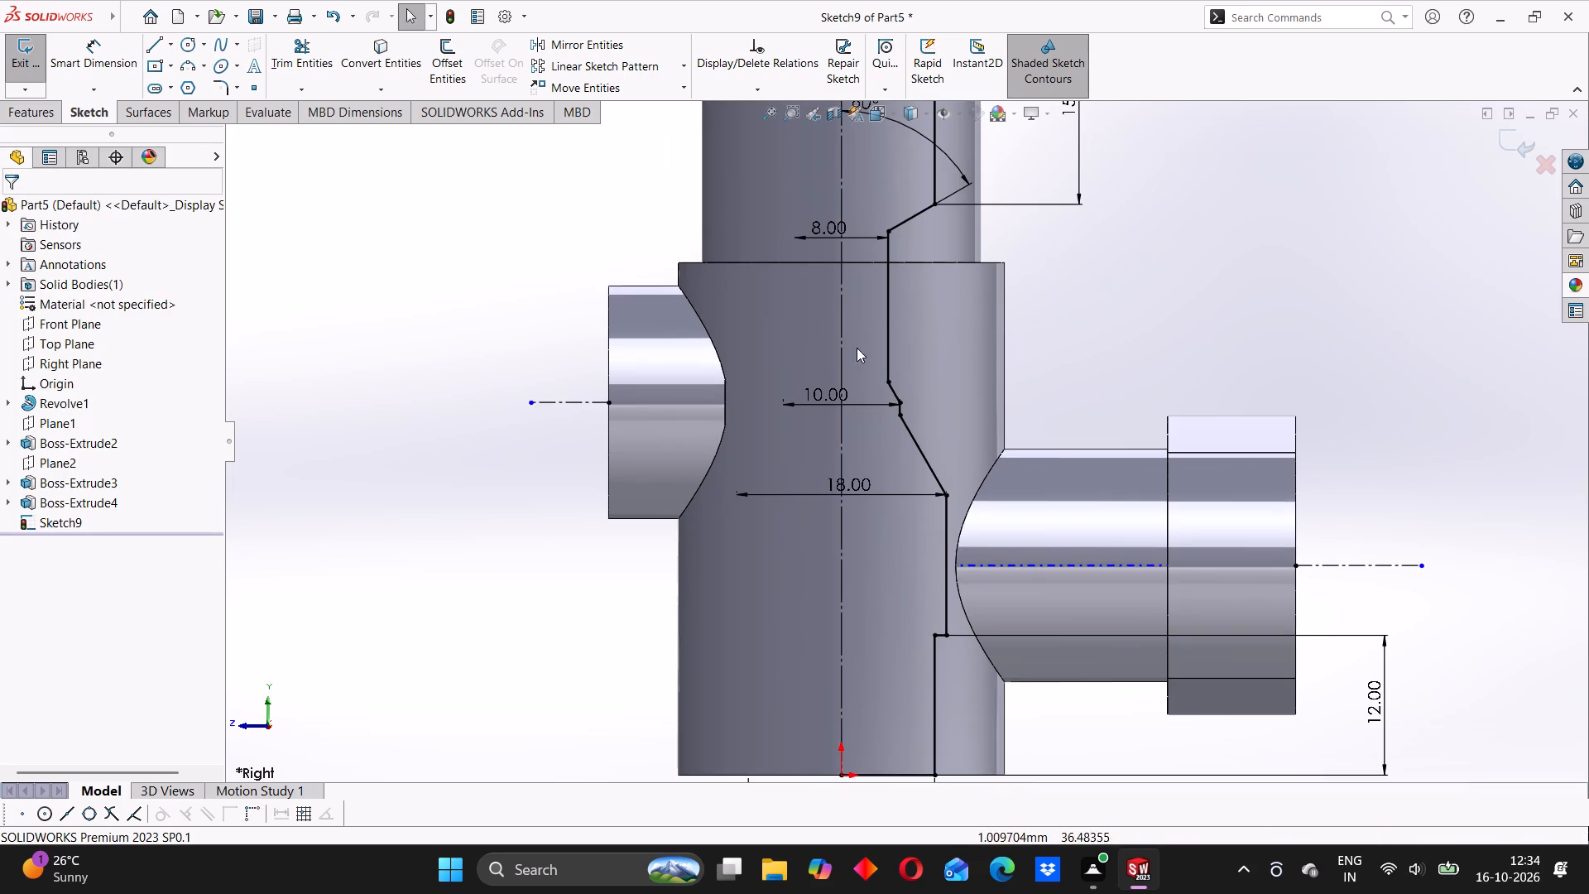
pyautogui.scroll(2, 972, 317)
pyautogui.scroll(-1, 903, 338)
pyautogui.scroll(2, 934, 356)
pyautogui.scroll(-1, 934, 357)
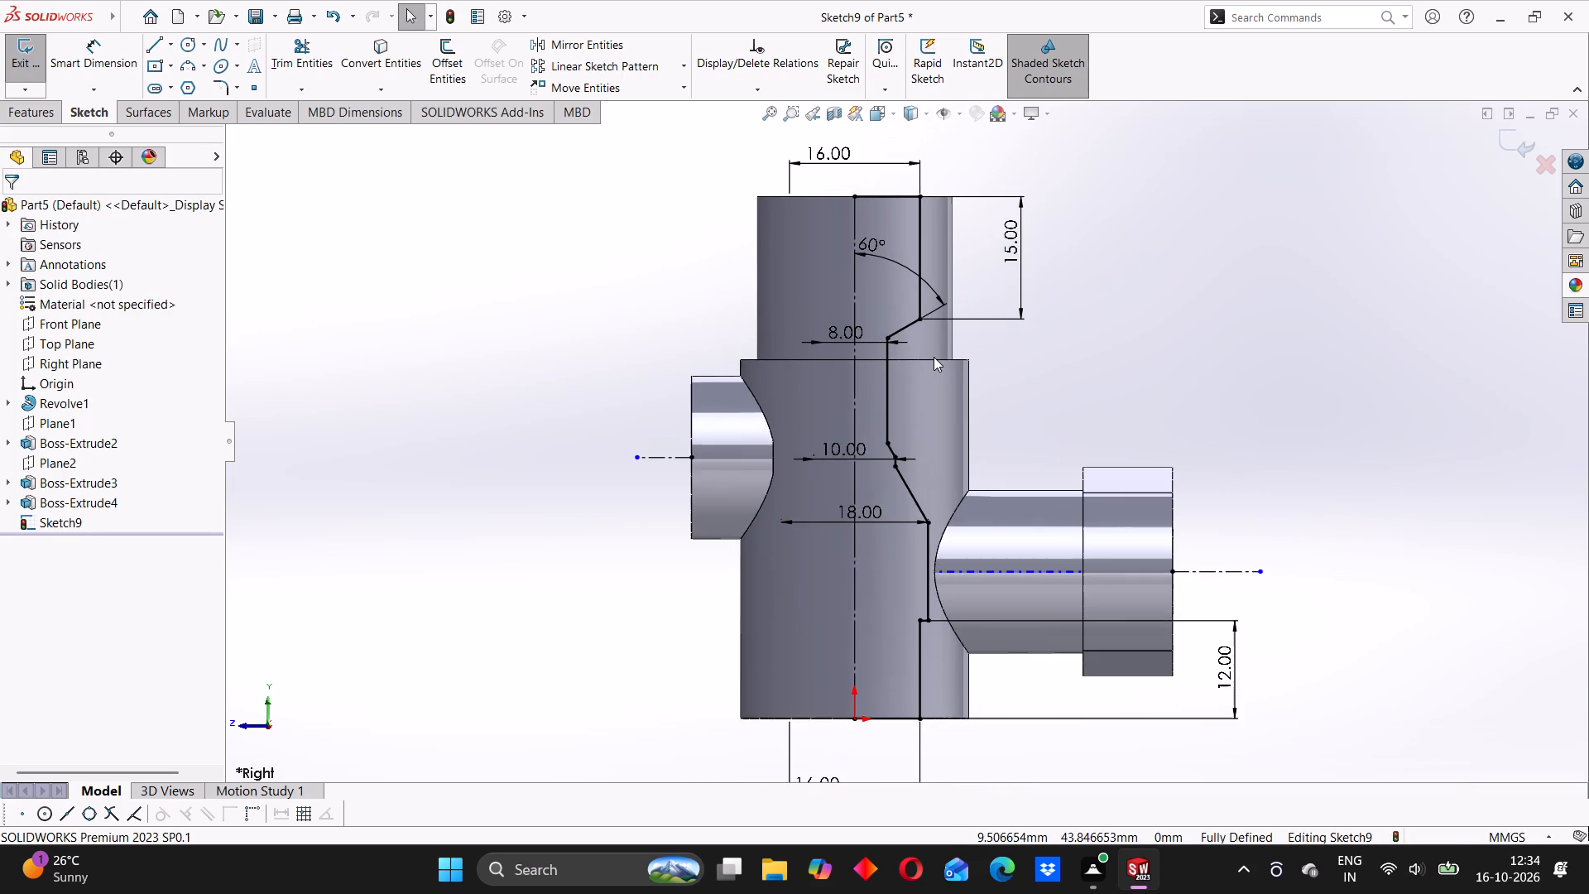
pyautogui.scroll(-3, 917, 484)
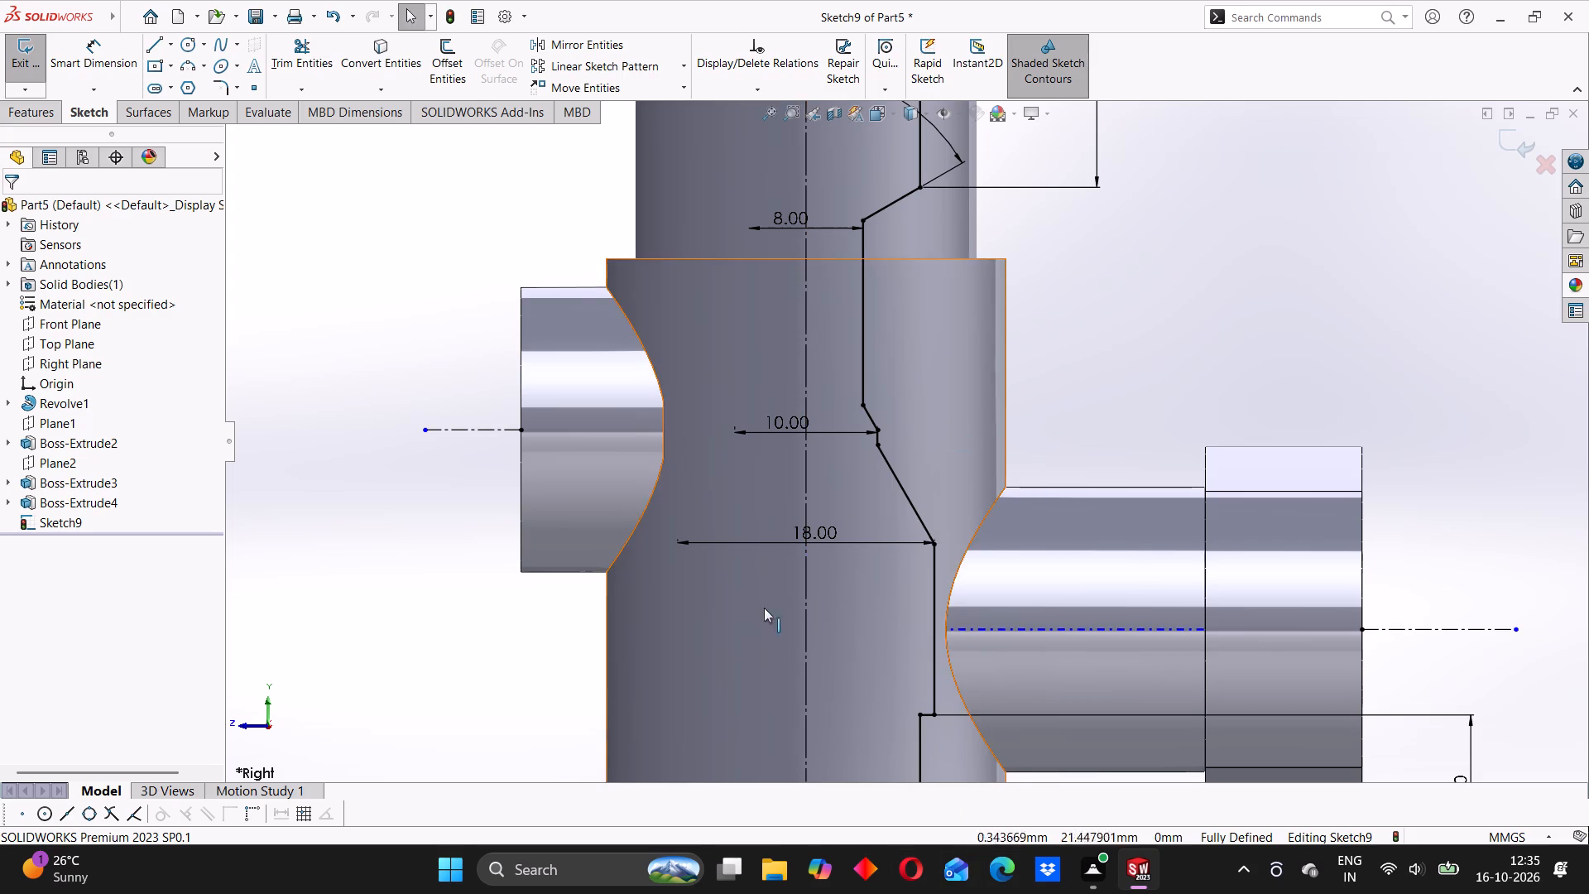
pyautogui.scroll(3, 758, 608)
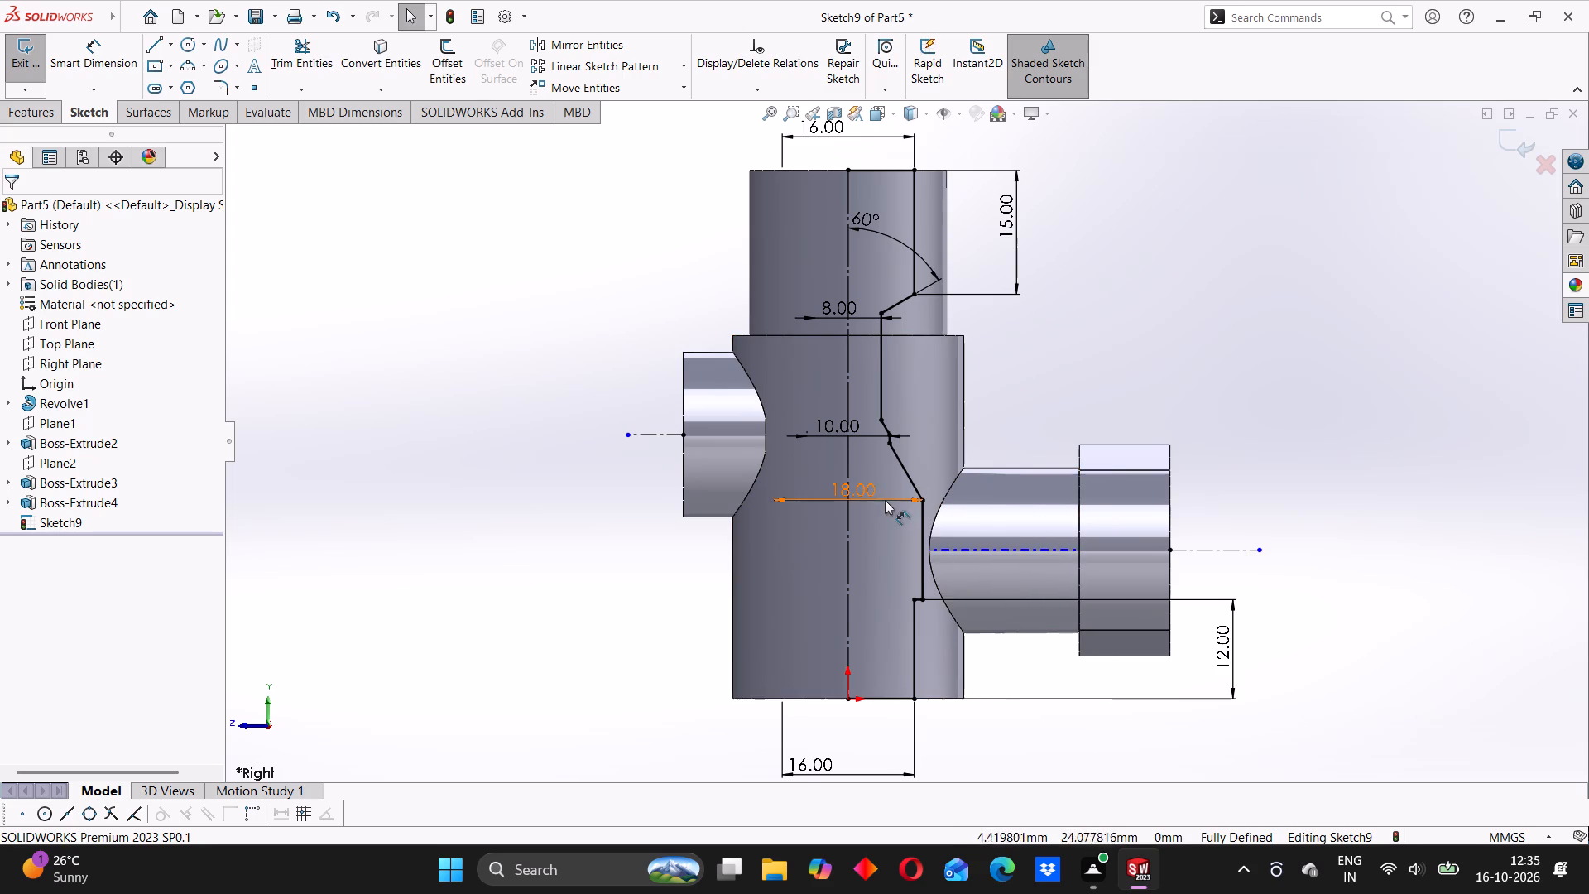
# Move the 18 mm bore dimension lower, below the bore's sloped transition.
pyautogui.moveTo(867, 491); pyautogui.dragTo(871, 522)
pyautogui.click(565, 539)
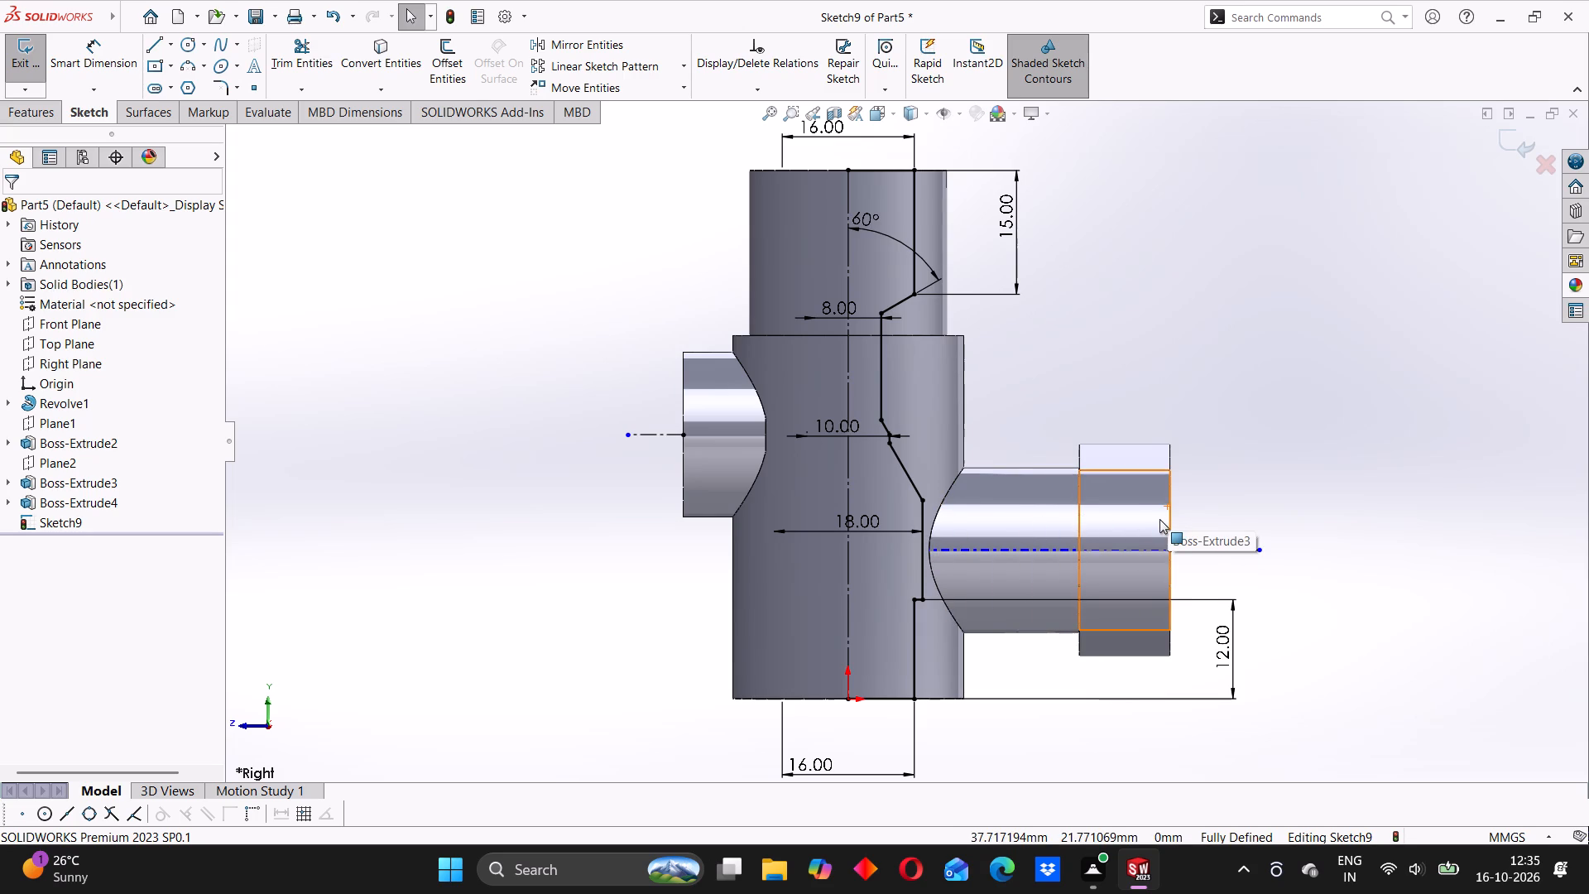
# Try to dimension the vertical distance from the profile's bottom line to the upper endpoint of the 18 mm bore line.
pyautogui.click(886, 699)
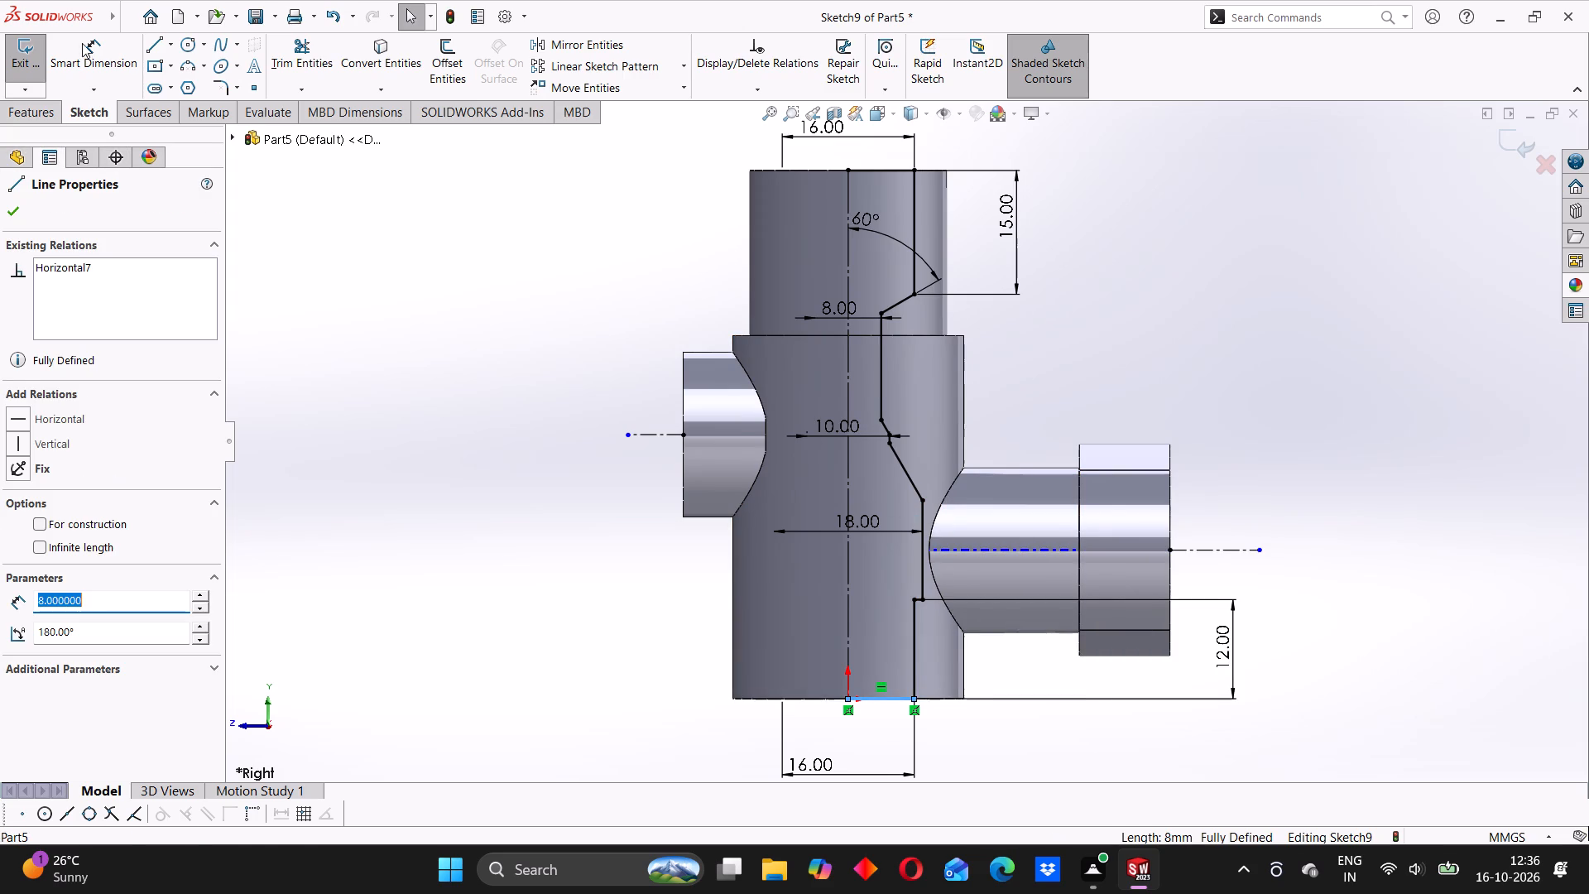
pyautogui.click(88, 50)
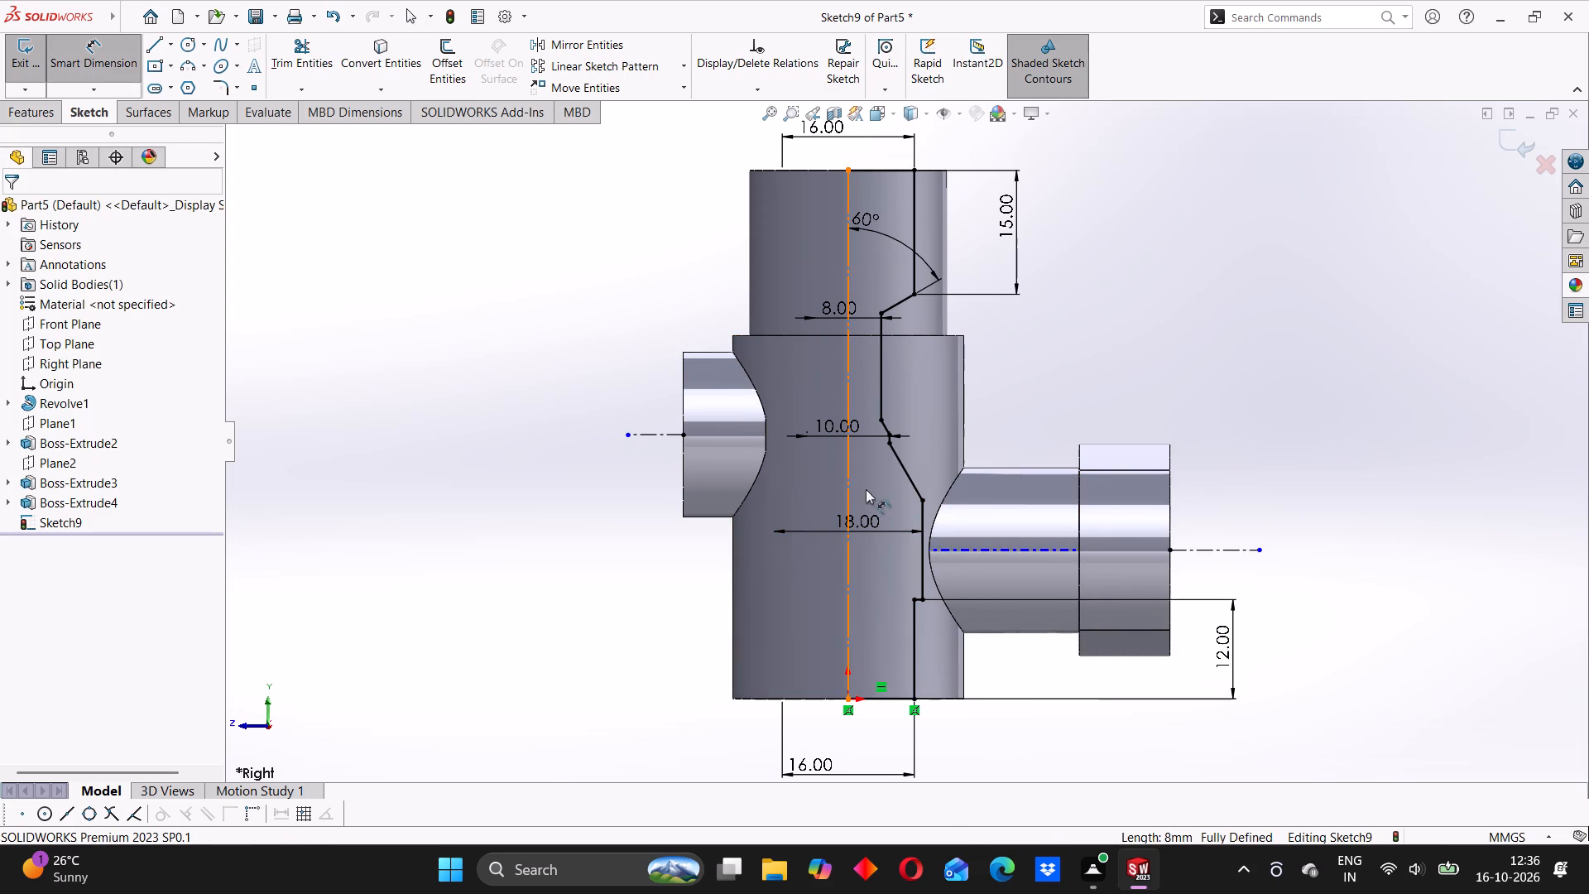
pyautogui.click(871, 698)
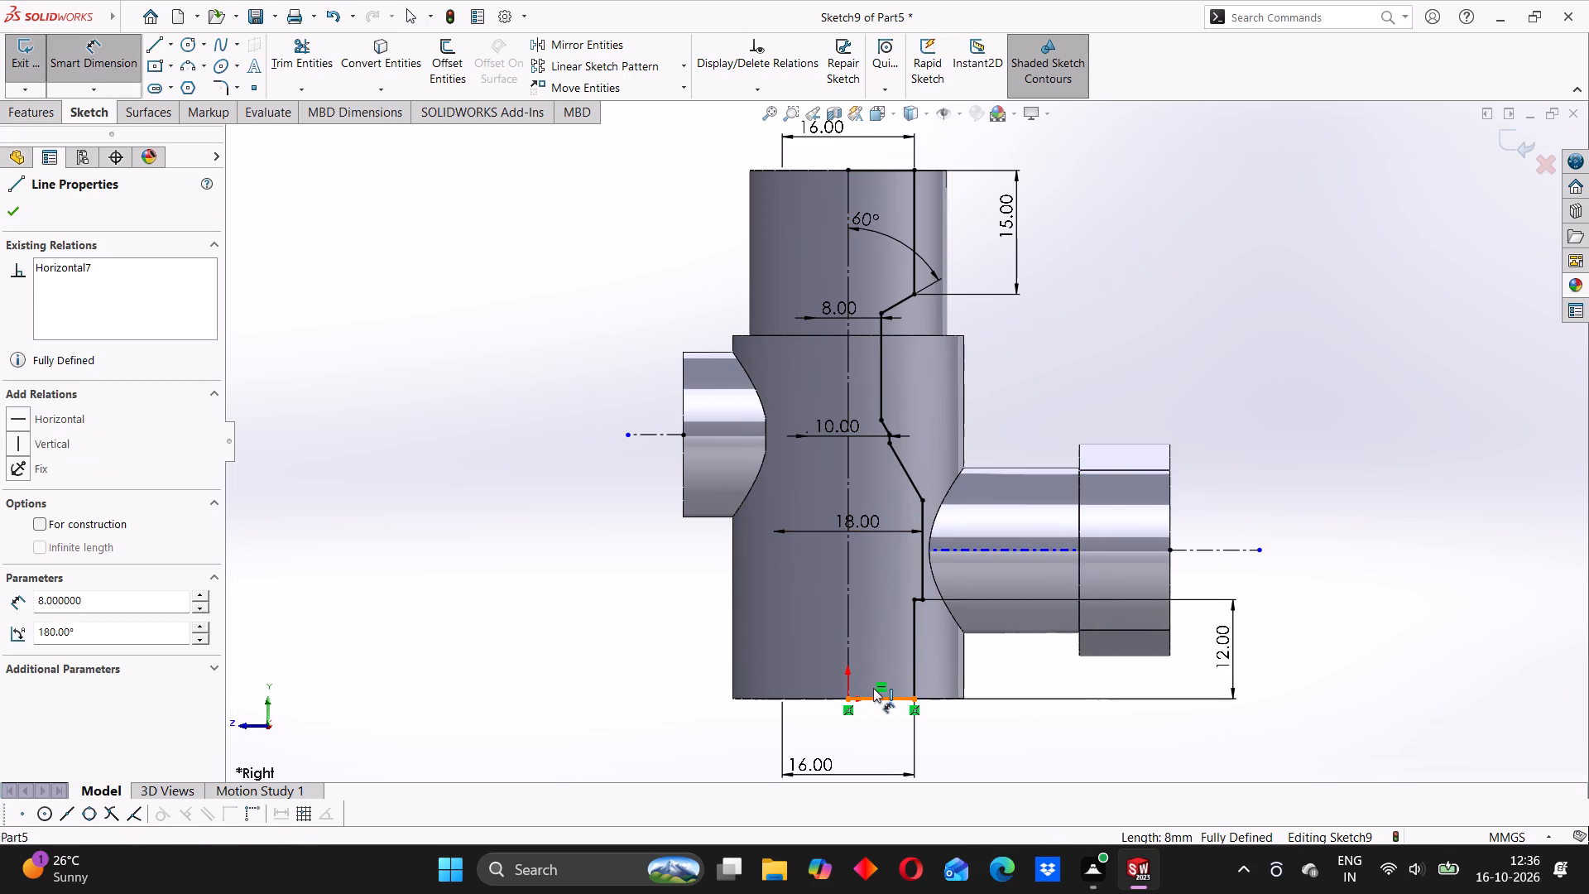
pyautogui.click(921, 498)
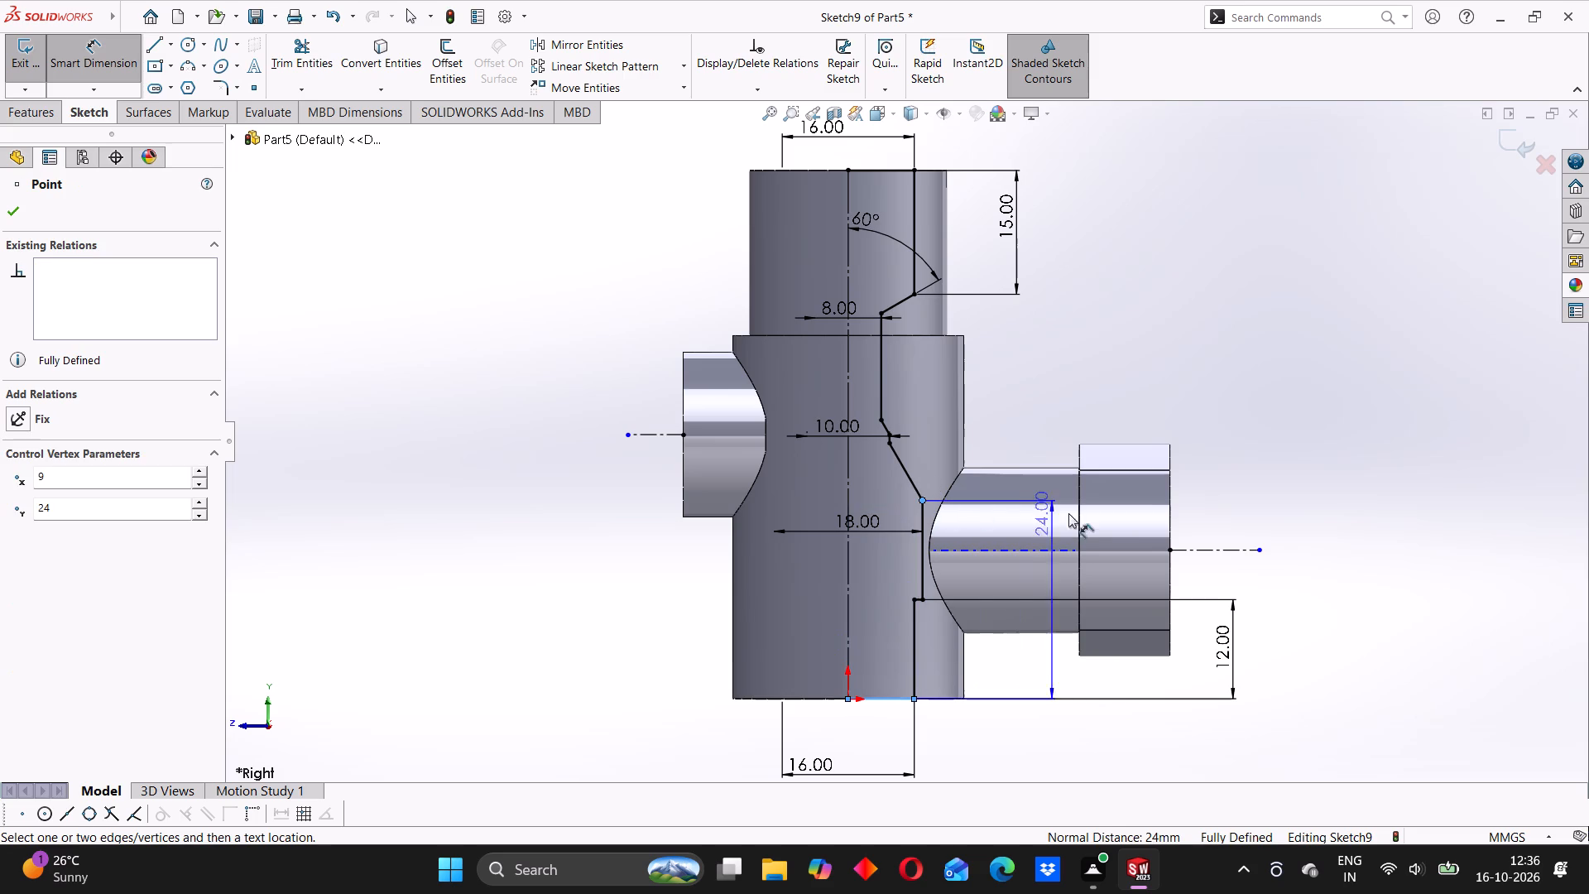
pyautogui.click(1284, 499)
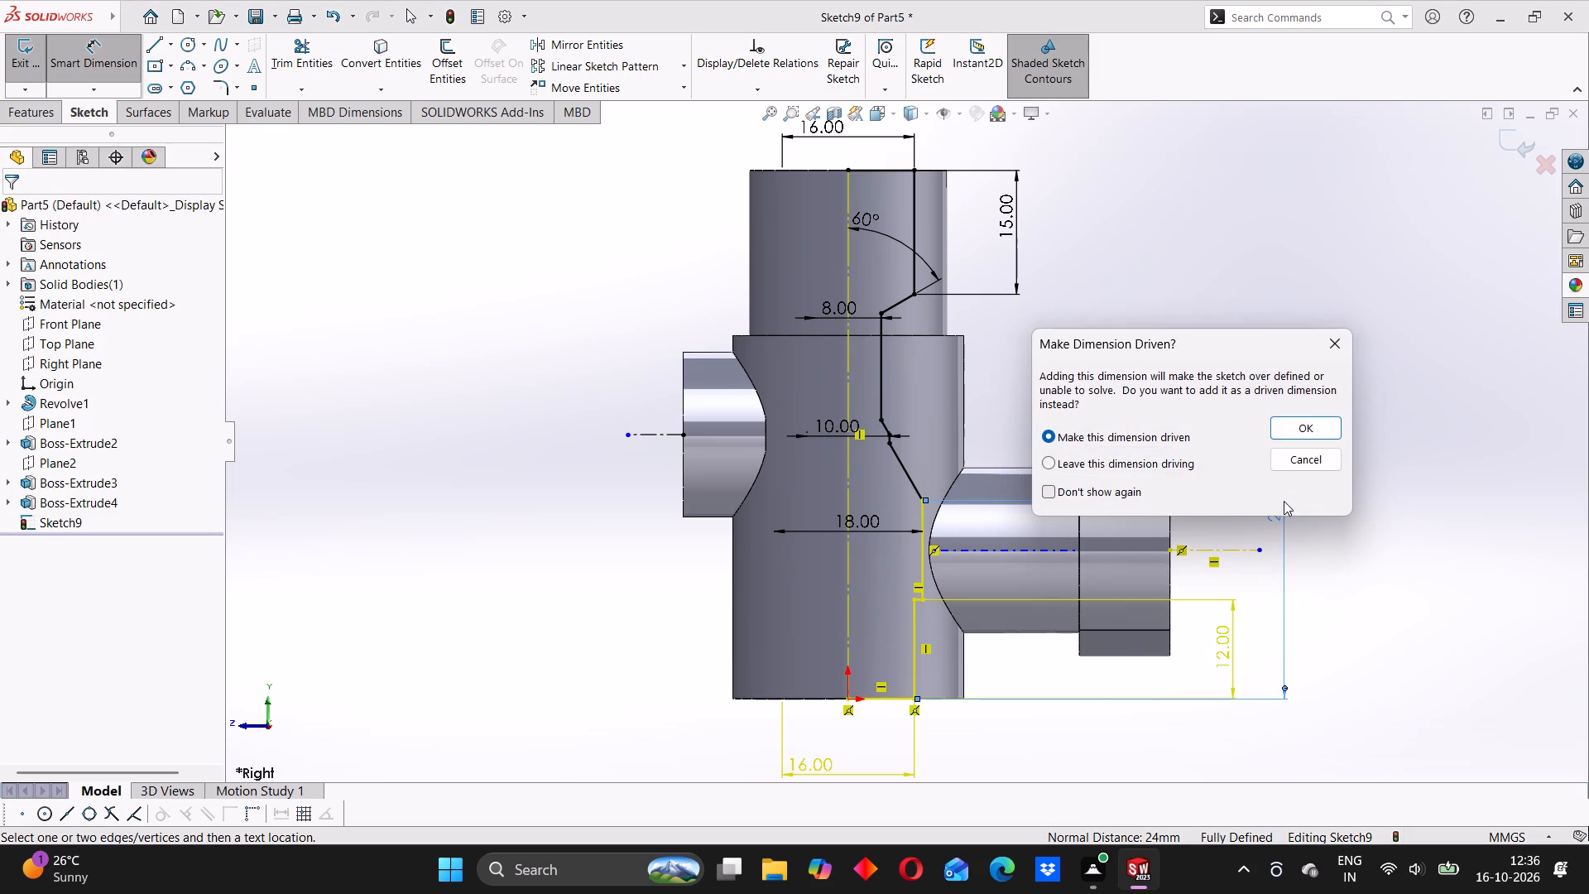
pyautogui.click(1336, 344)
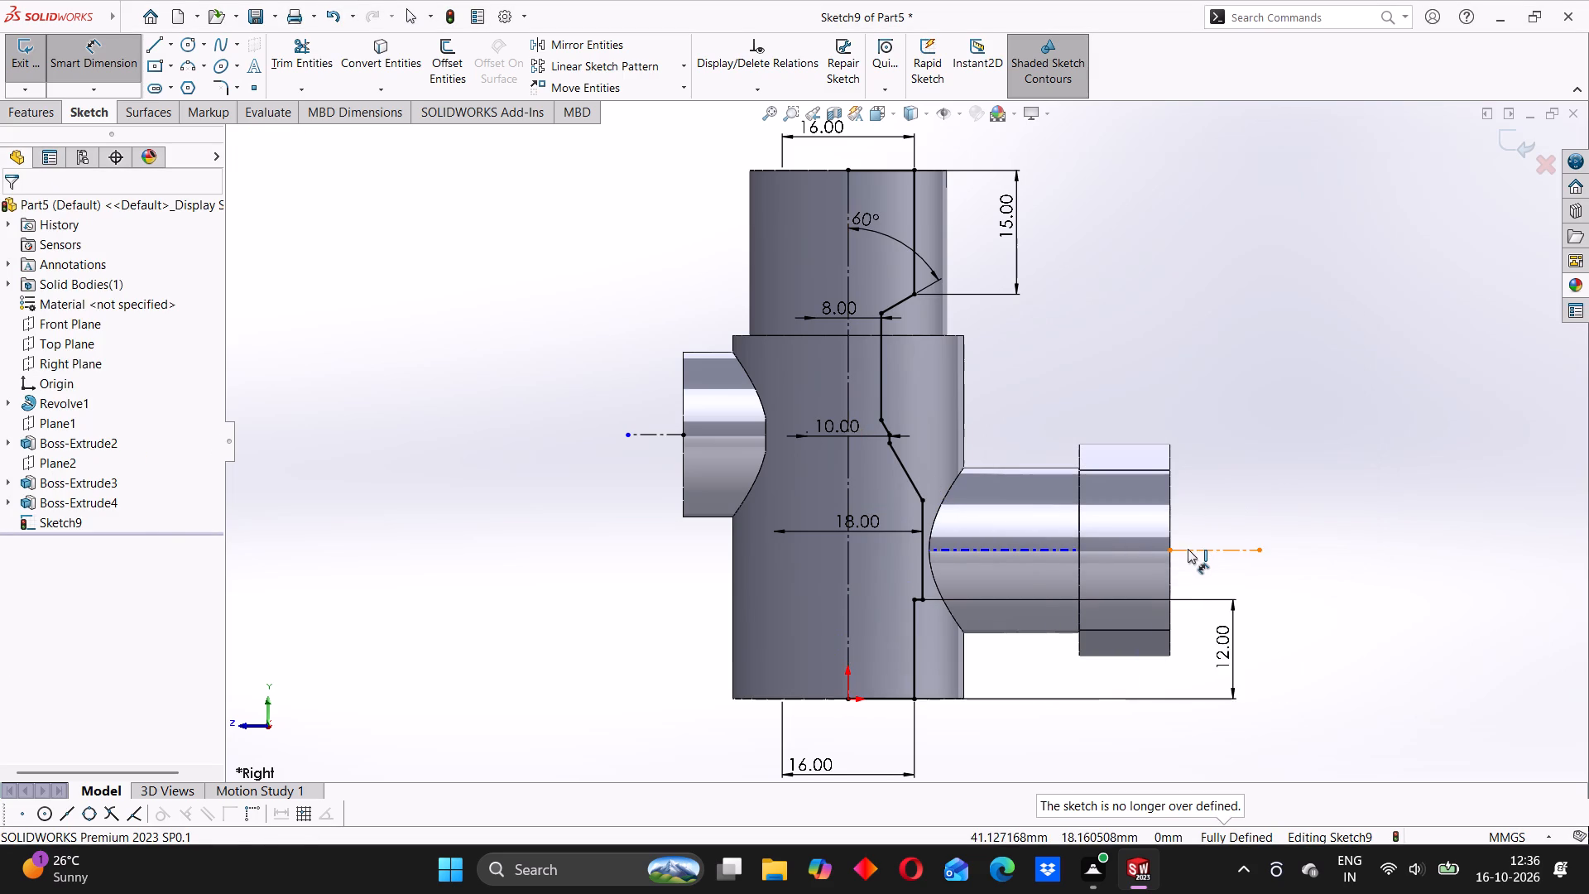
# Delete the construction centreline extending outward from the larger side branch's end.
pyautogui.click(1188, 549)
pyautogui.press('Delete')
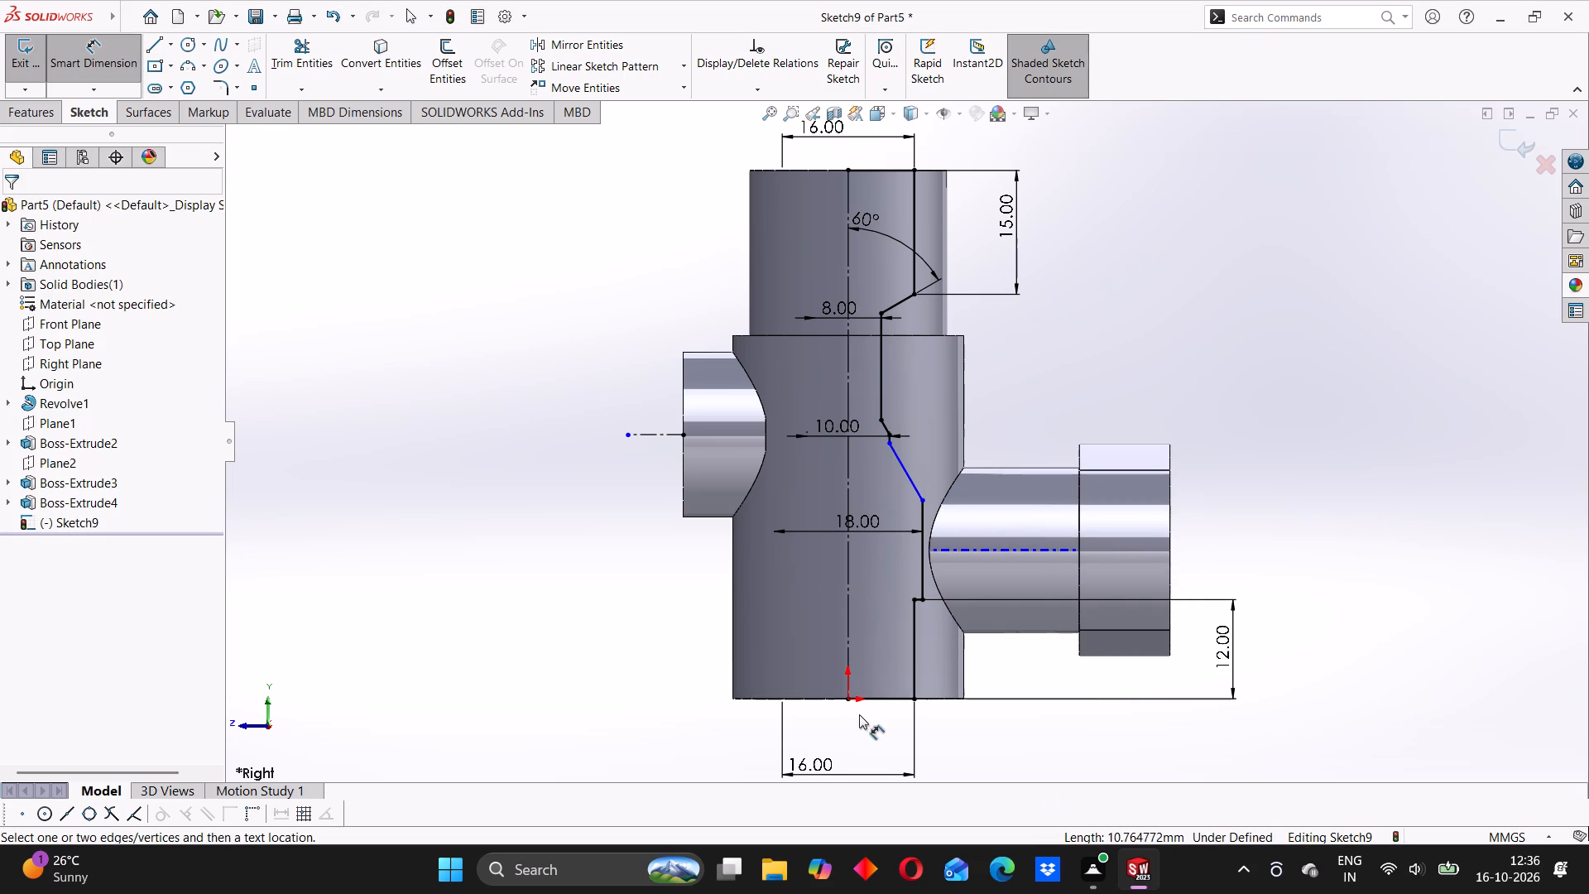
# Dimension the vertical distance from the profile's bottom line to the 18 mm bore line's upper endpoint as 22 mm.
pyautogui.click(871, 700)
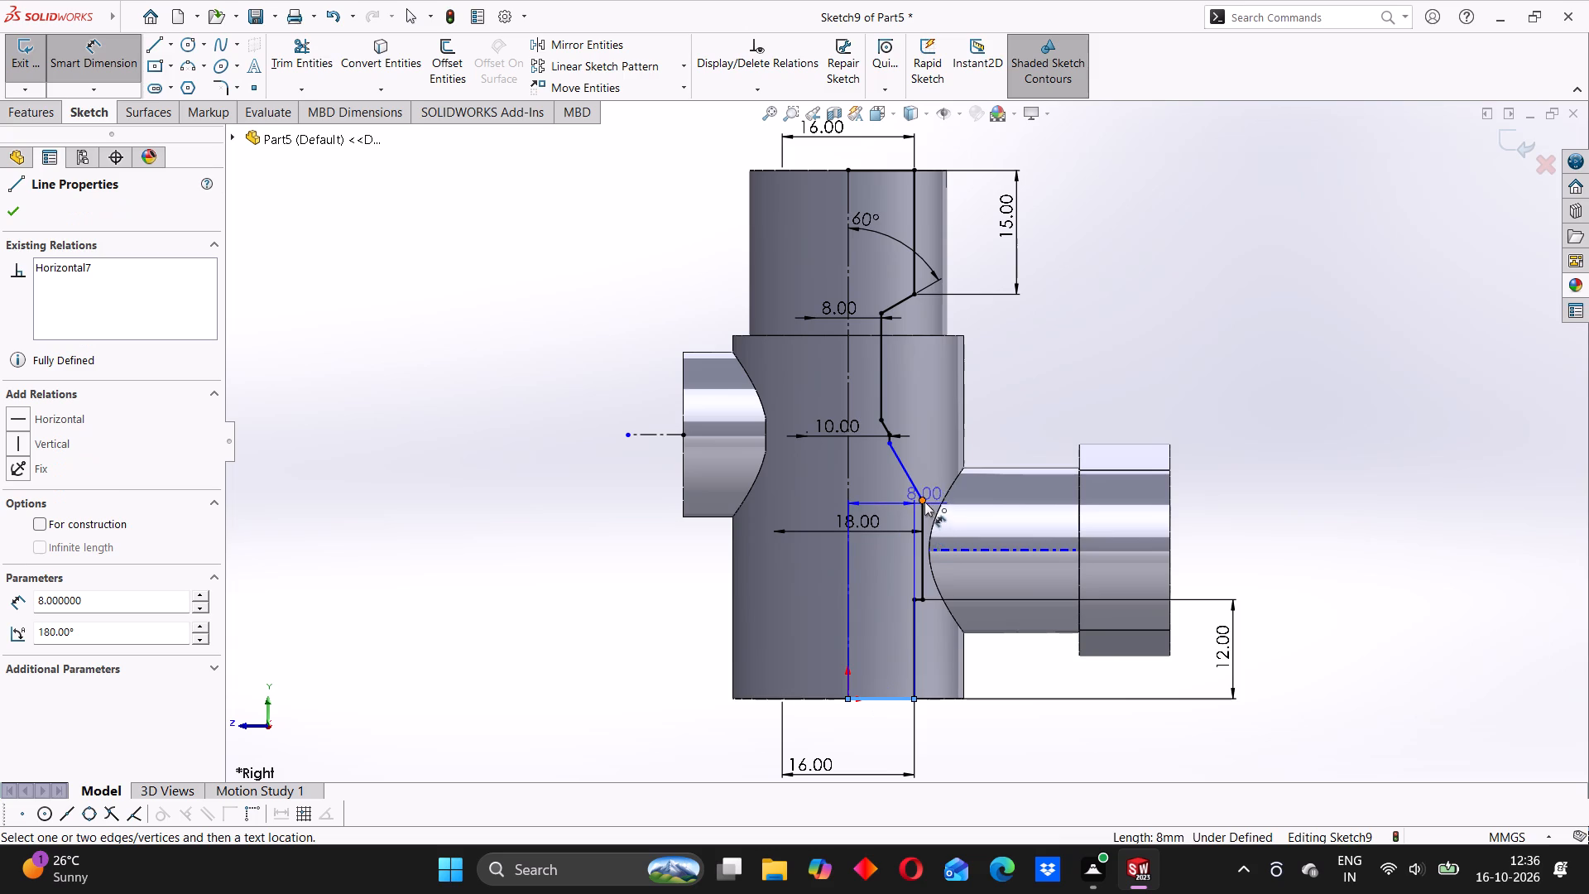
pyautogui.click(924, 502)
pyautogui.click(1318, 512)
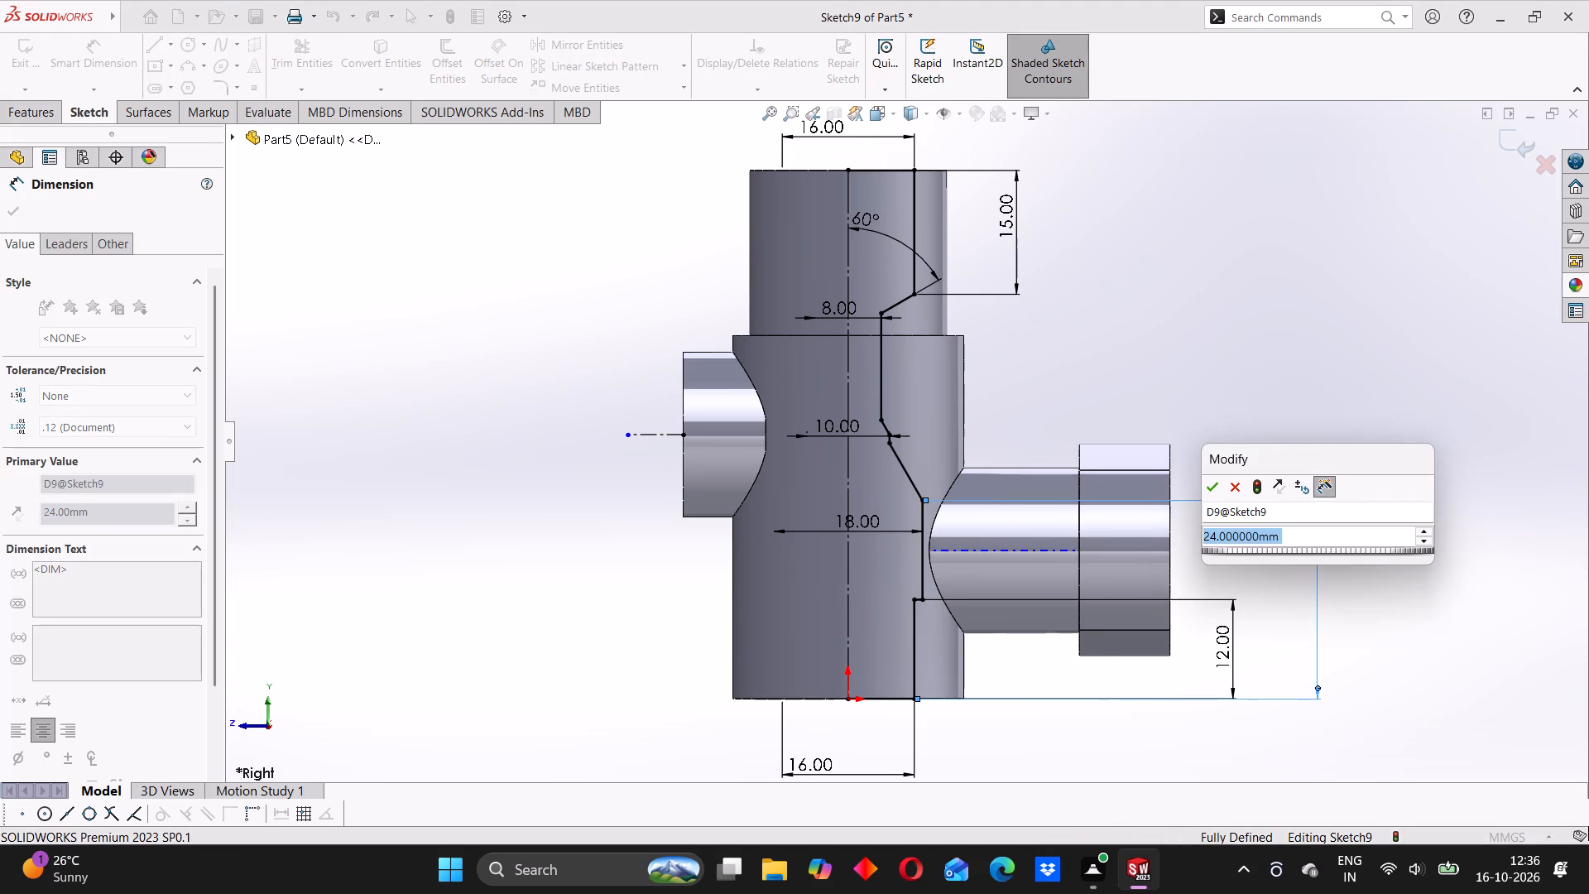
pyautogui.write('22')
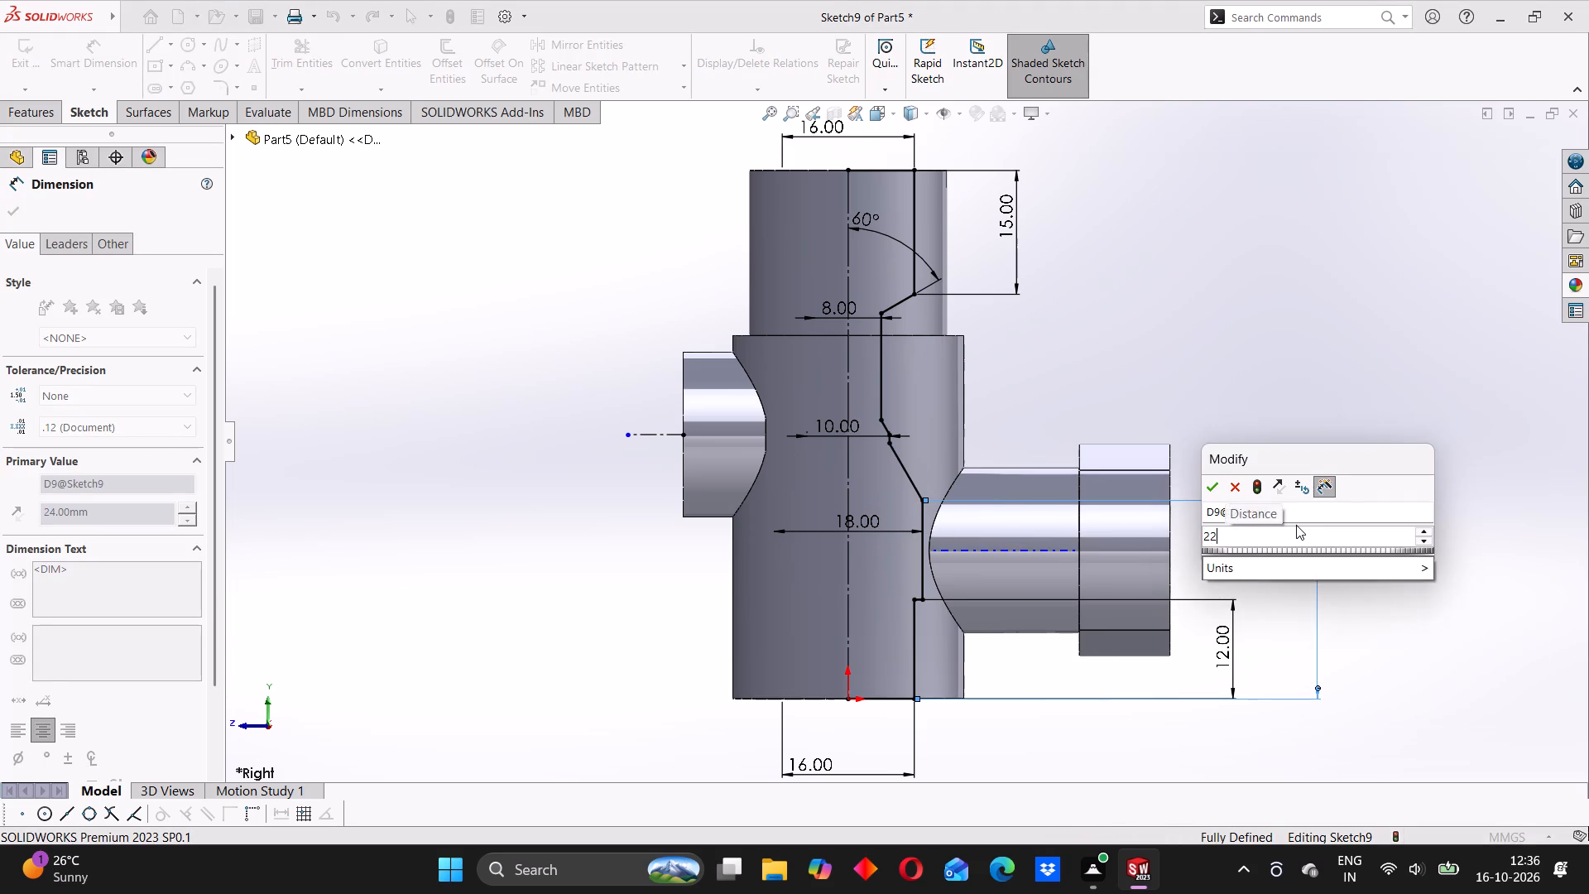
pyautogui.press('Return')
pyautogui.click(1177, 386)
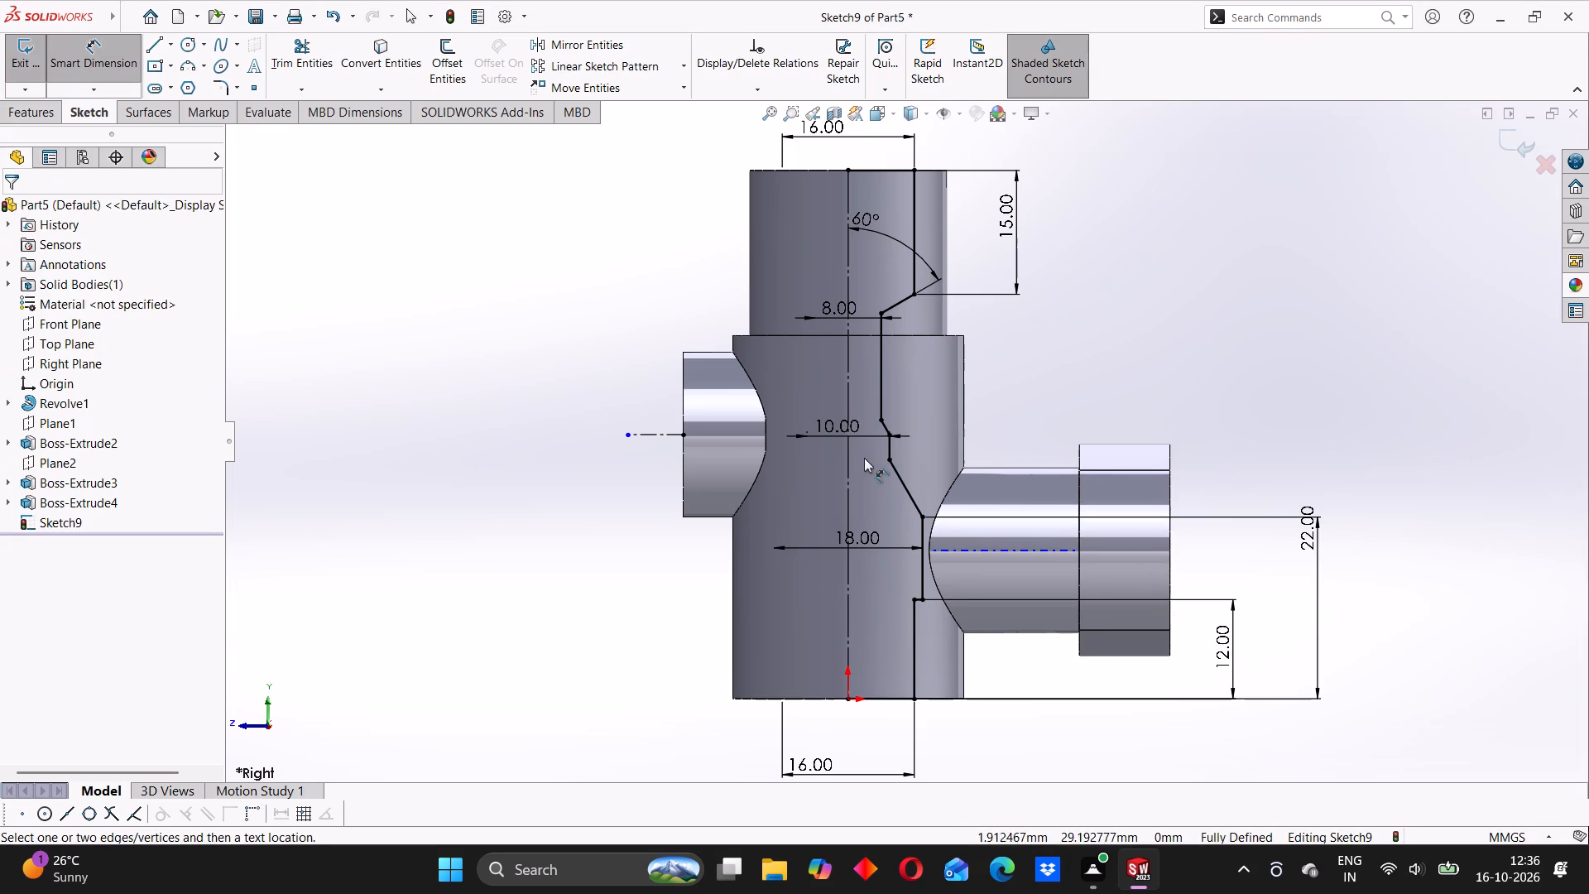
# Delete the construction centreline extending outward from the smaller side branch's end.
pyautogui.click(645, 436)
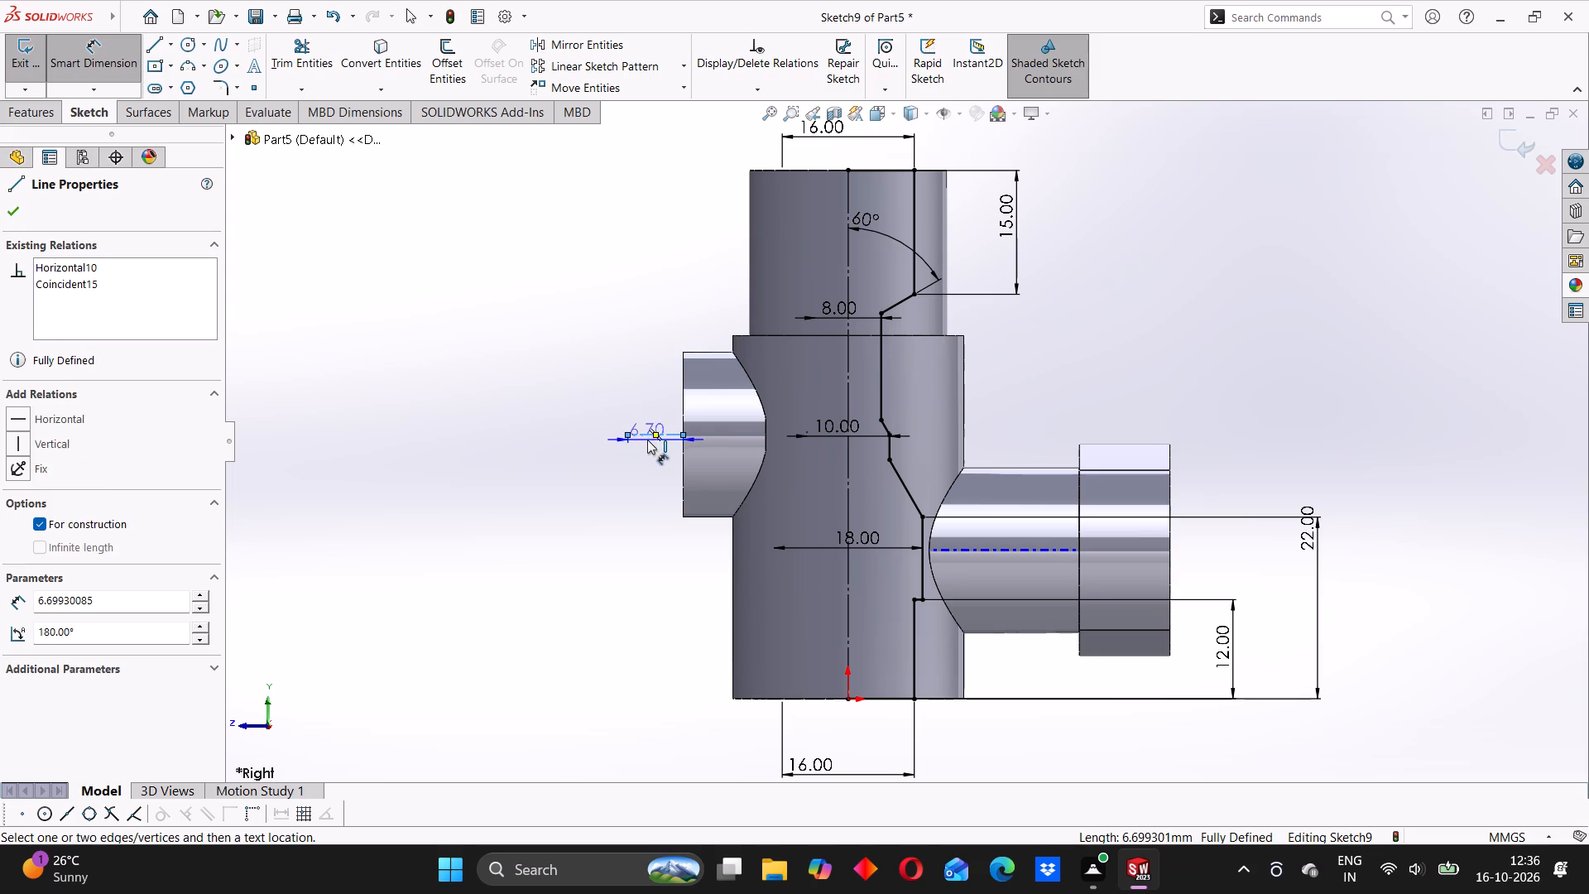
pyautogui.press('Delete')
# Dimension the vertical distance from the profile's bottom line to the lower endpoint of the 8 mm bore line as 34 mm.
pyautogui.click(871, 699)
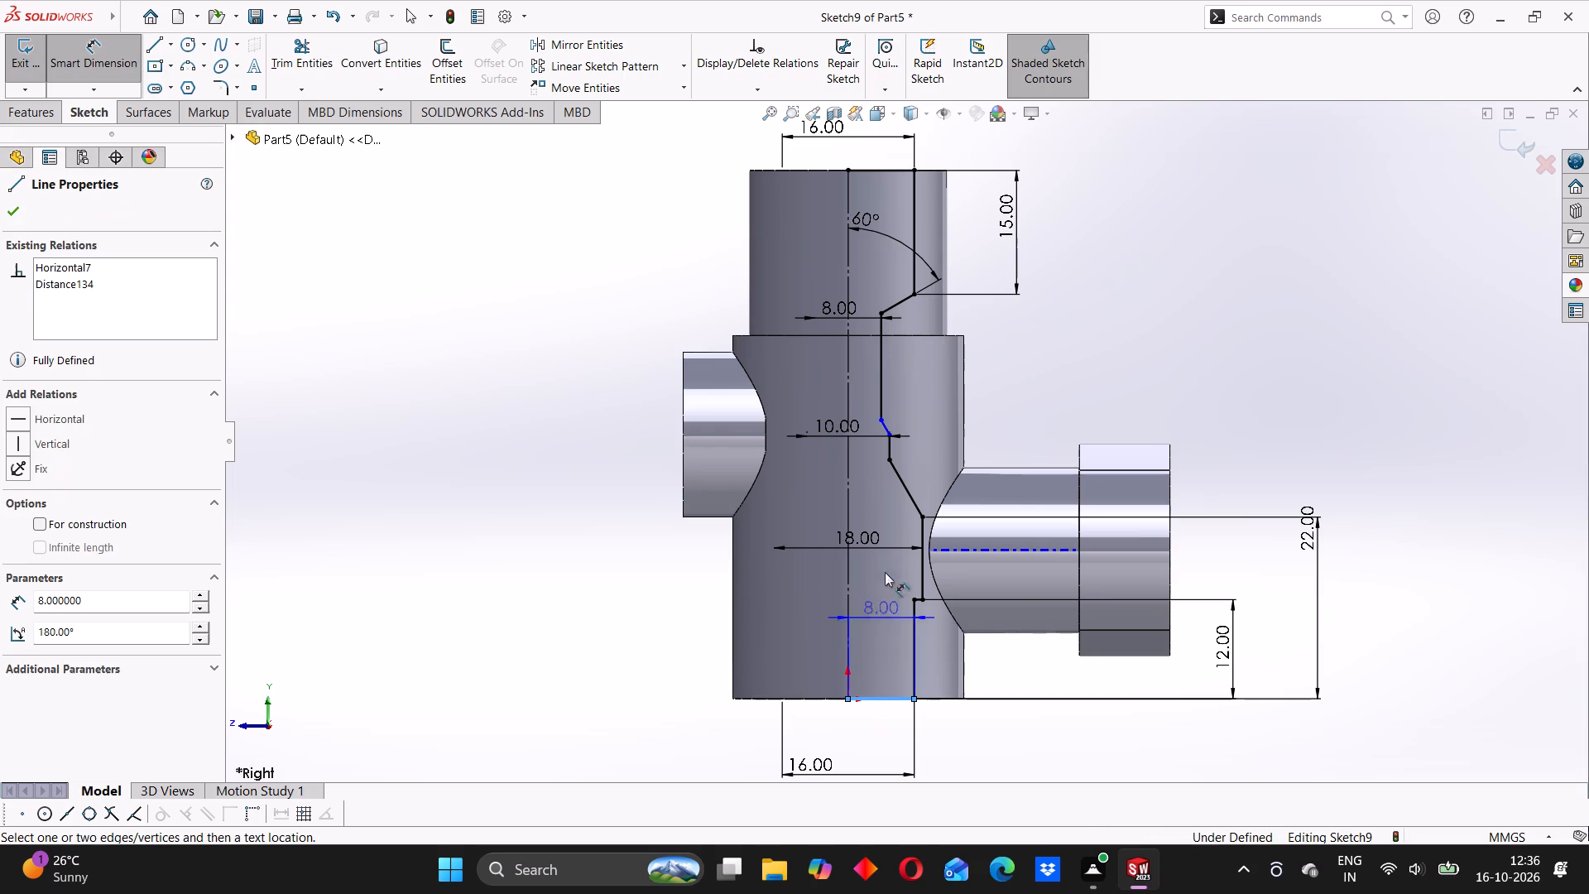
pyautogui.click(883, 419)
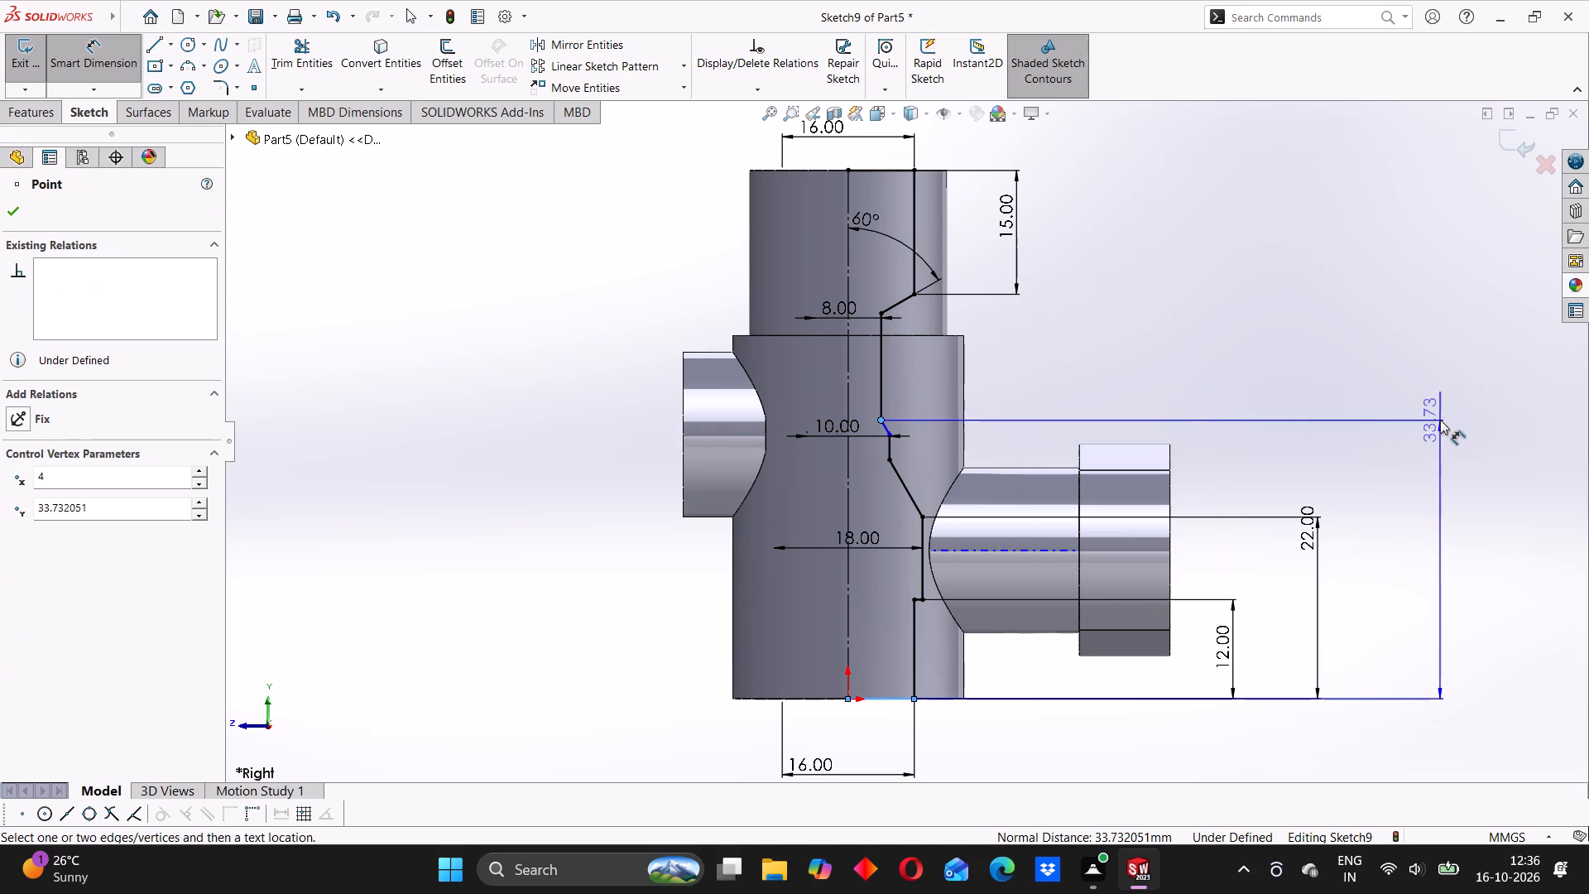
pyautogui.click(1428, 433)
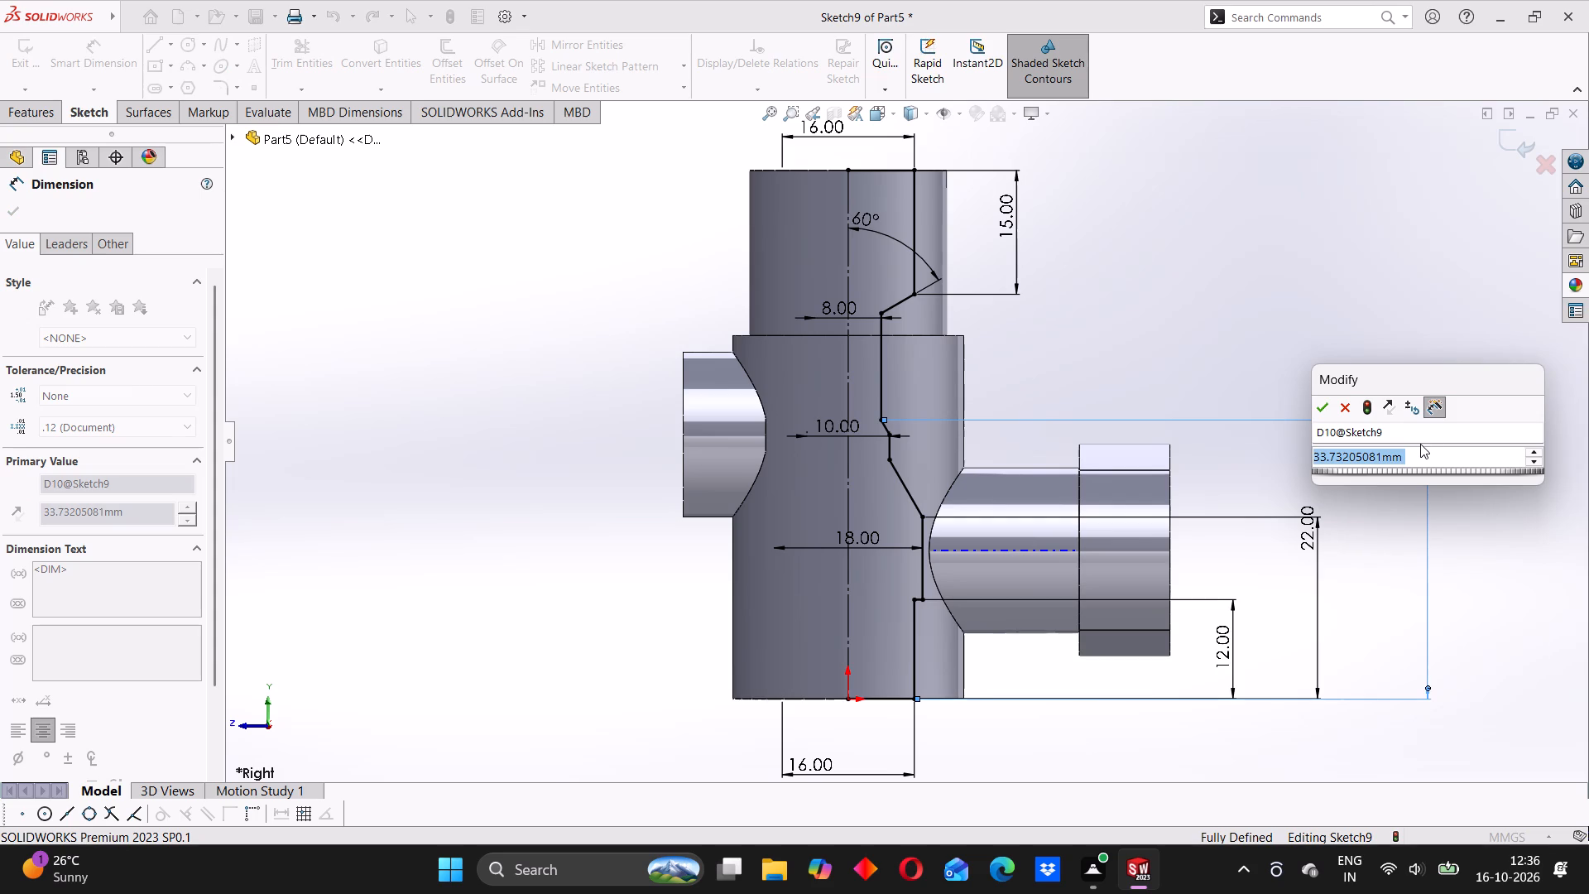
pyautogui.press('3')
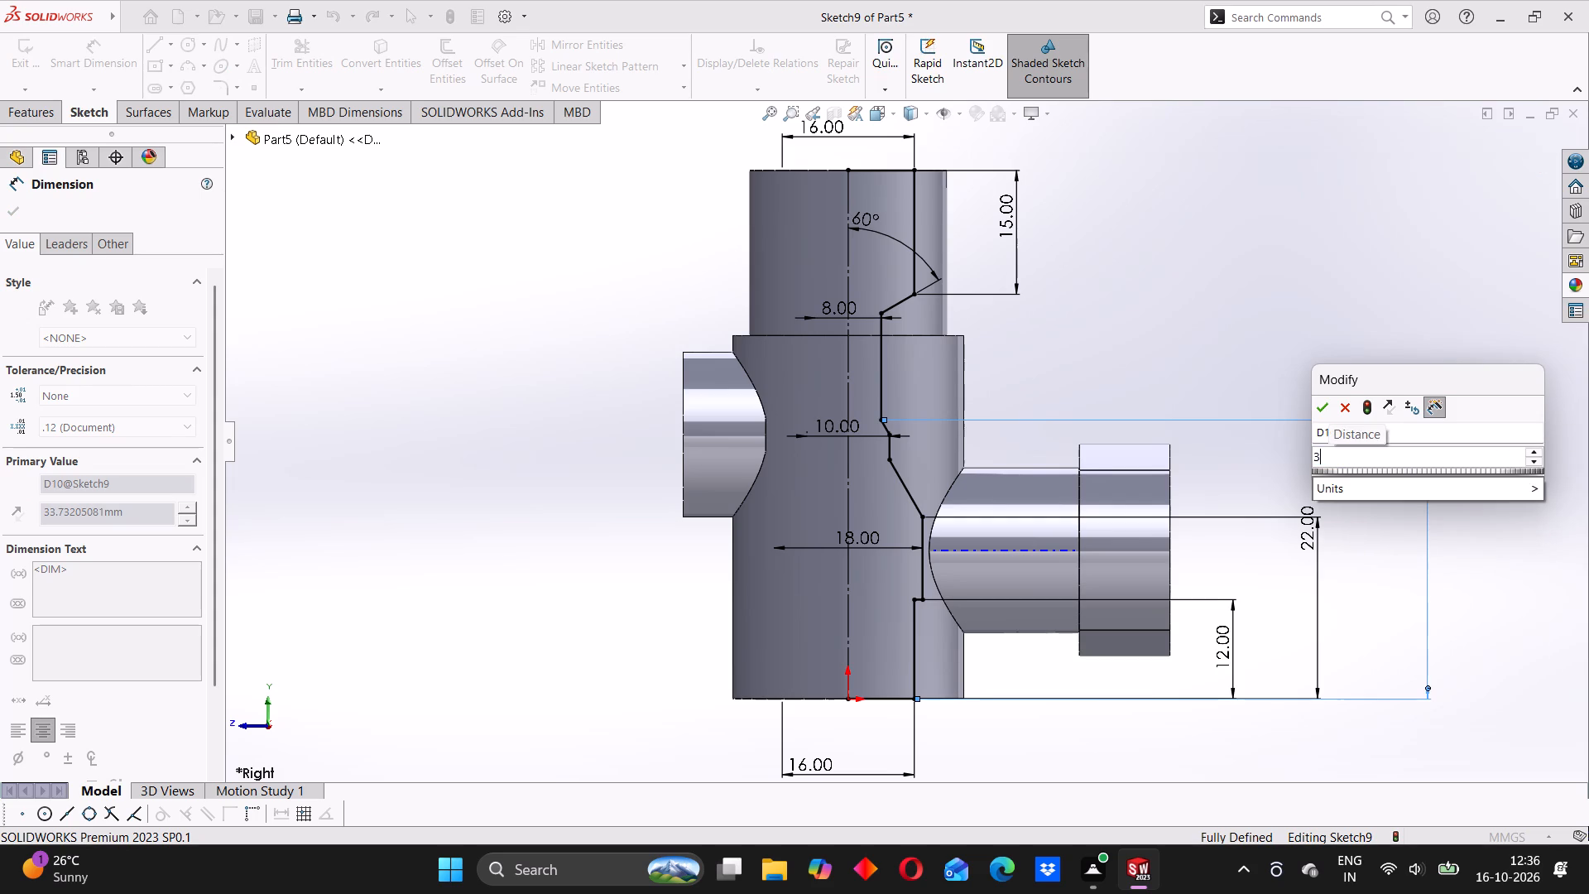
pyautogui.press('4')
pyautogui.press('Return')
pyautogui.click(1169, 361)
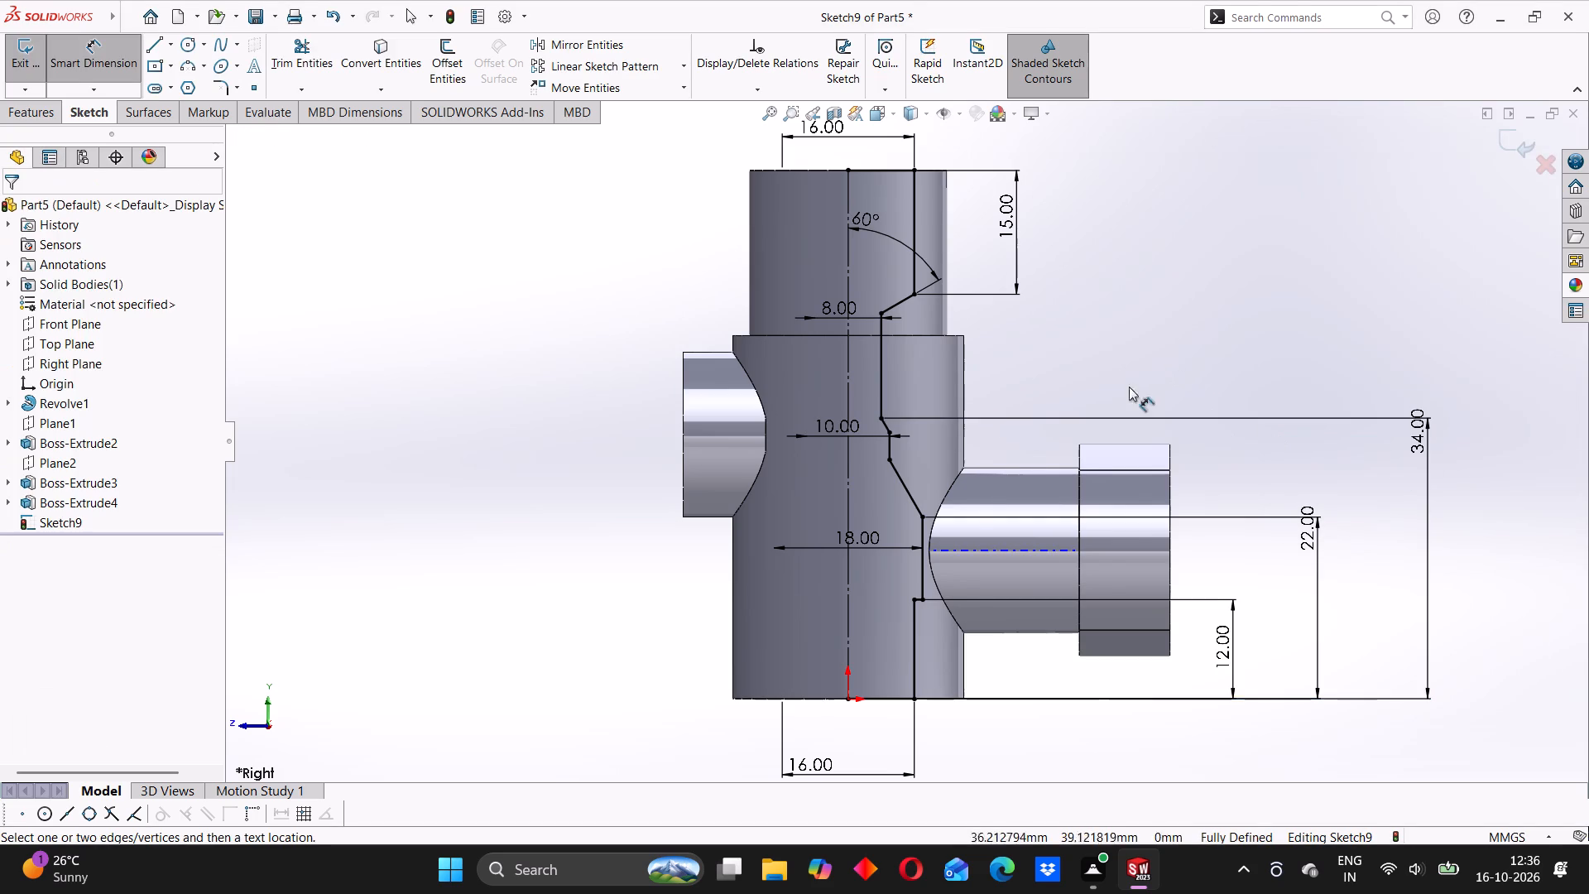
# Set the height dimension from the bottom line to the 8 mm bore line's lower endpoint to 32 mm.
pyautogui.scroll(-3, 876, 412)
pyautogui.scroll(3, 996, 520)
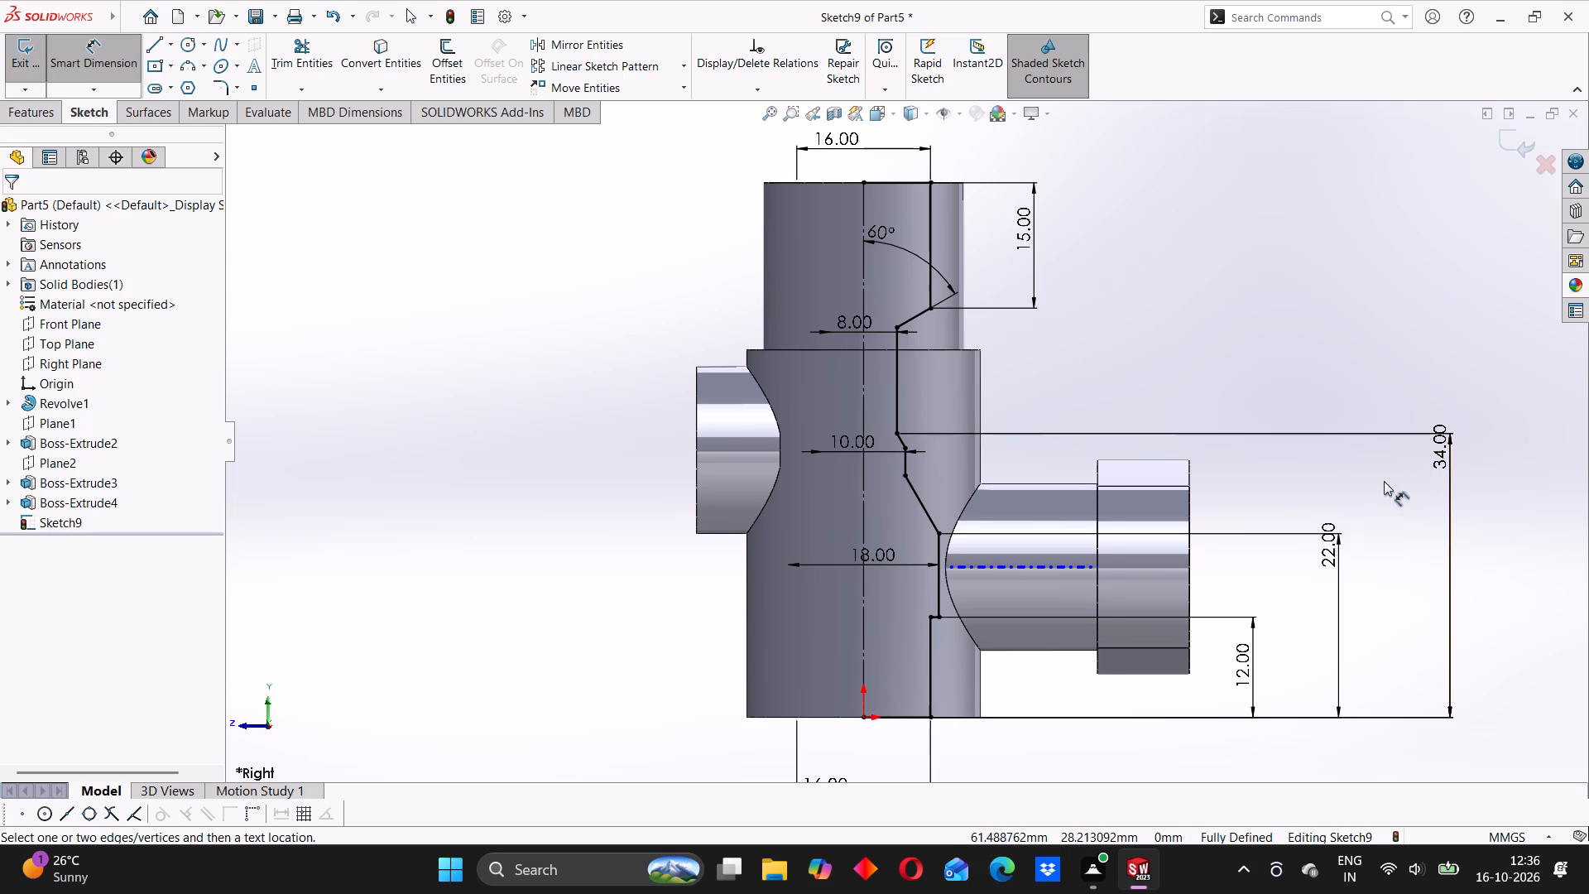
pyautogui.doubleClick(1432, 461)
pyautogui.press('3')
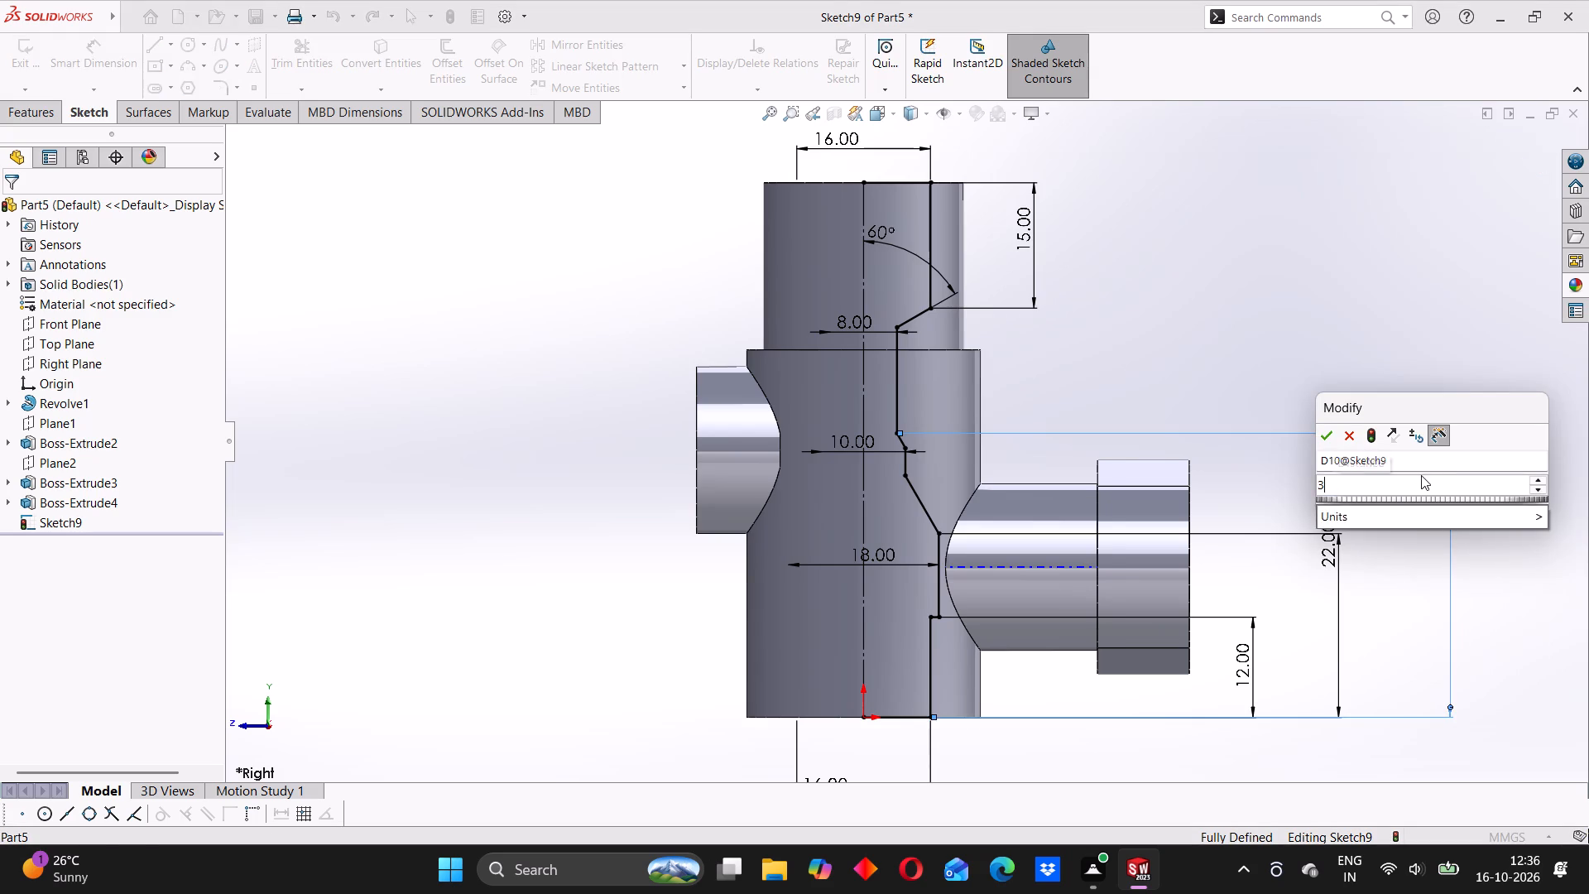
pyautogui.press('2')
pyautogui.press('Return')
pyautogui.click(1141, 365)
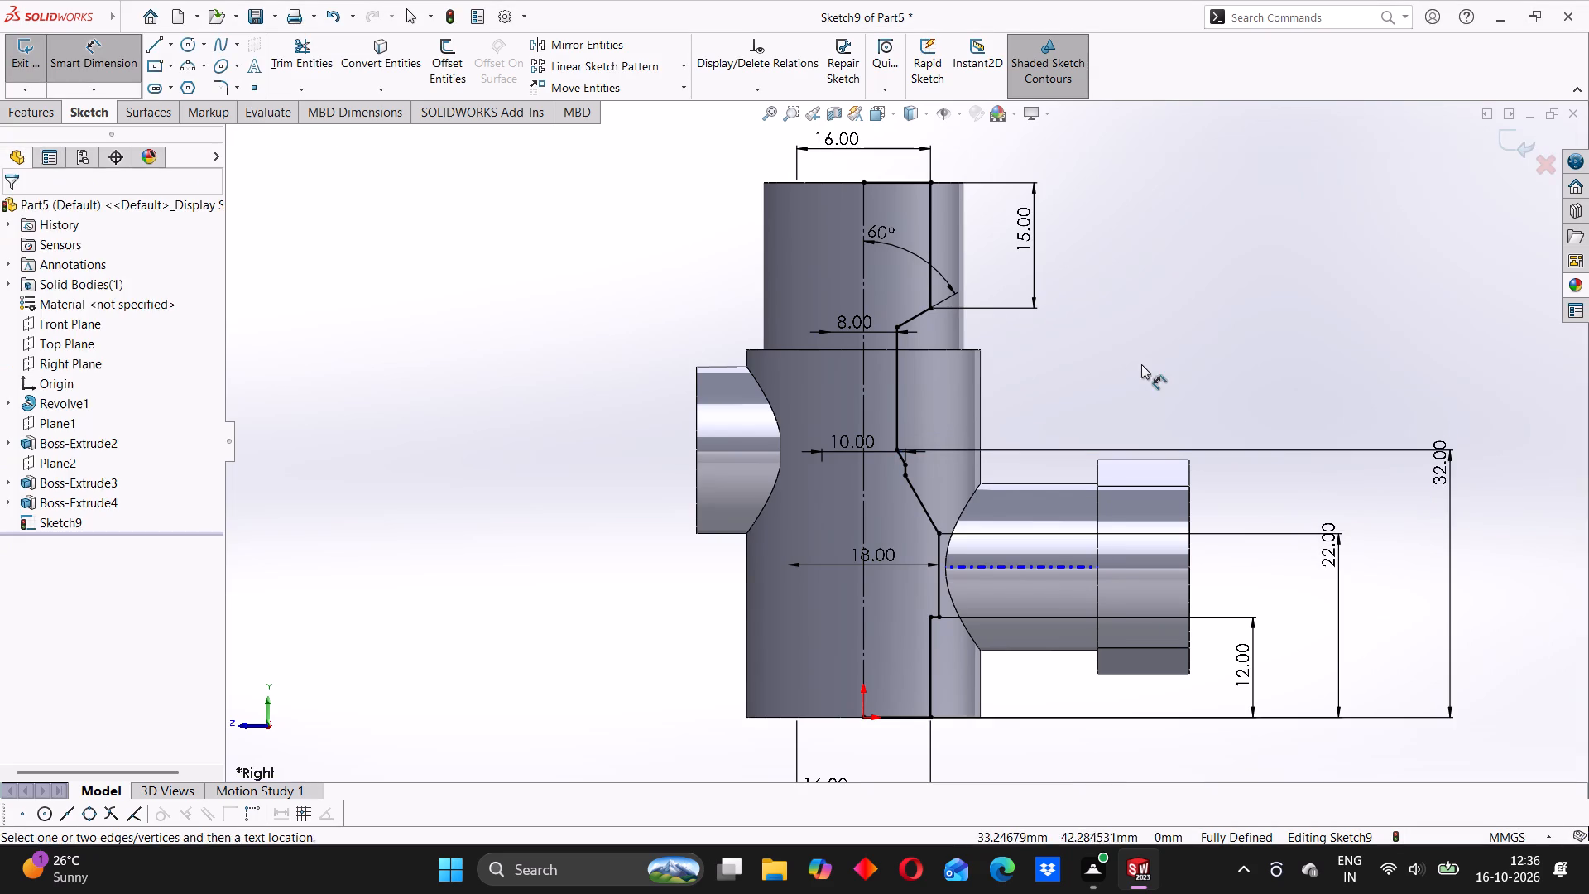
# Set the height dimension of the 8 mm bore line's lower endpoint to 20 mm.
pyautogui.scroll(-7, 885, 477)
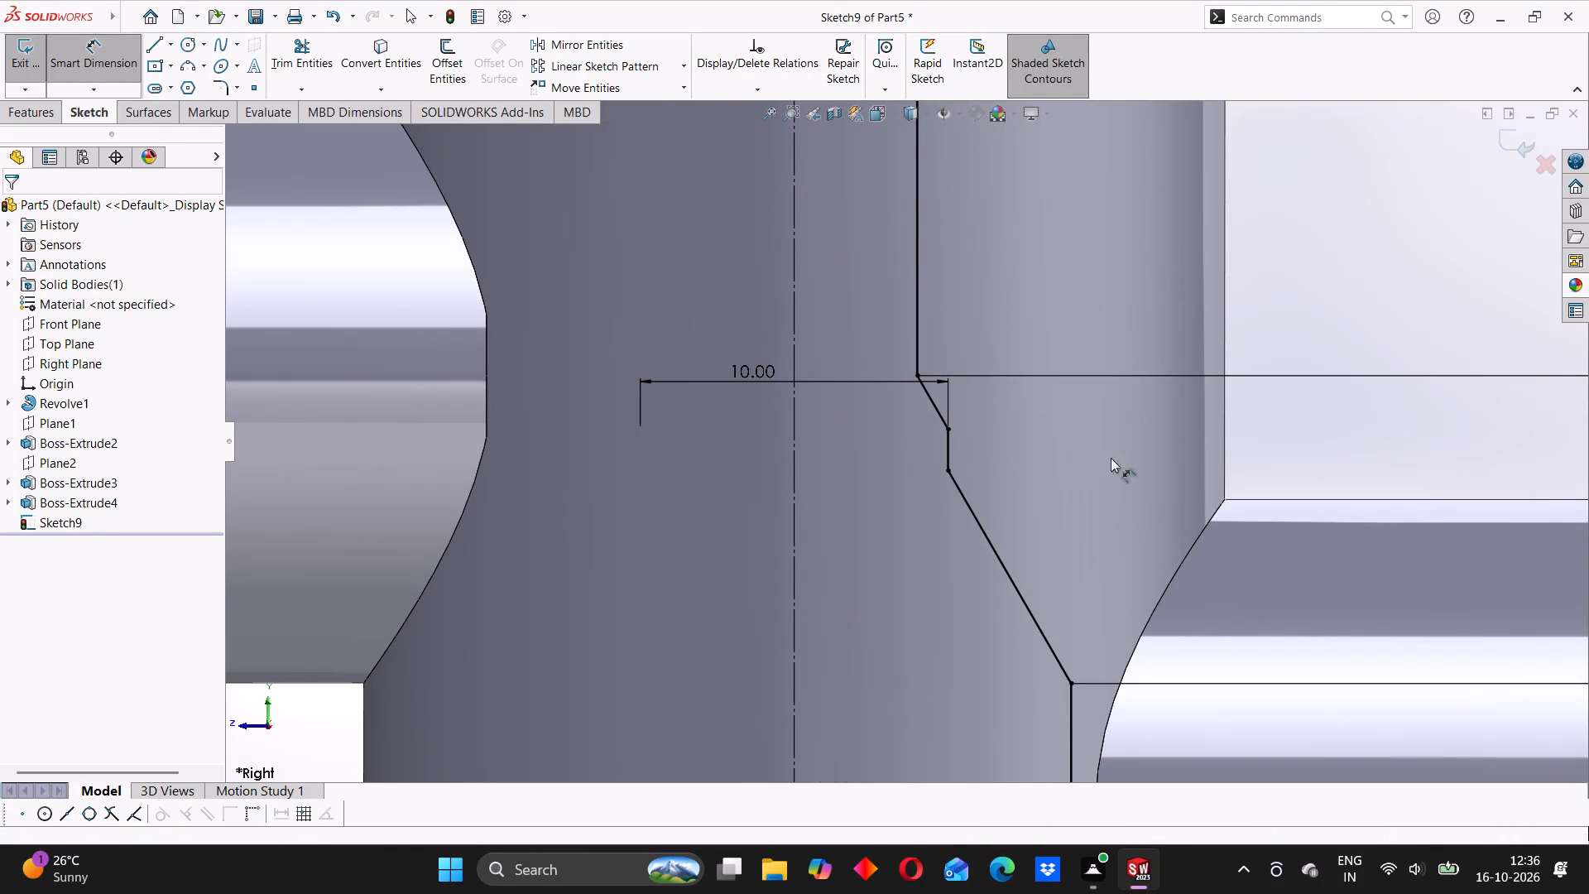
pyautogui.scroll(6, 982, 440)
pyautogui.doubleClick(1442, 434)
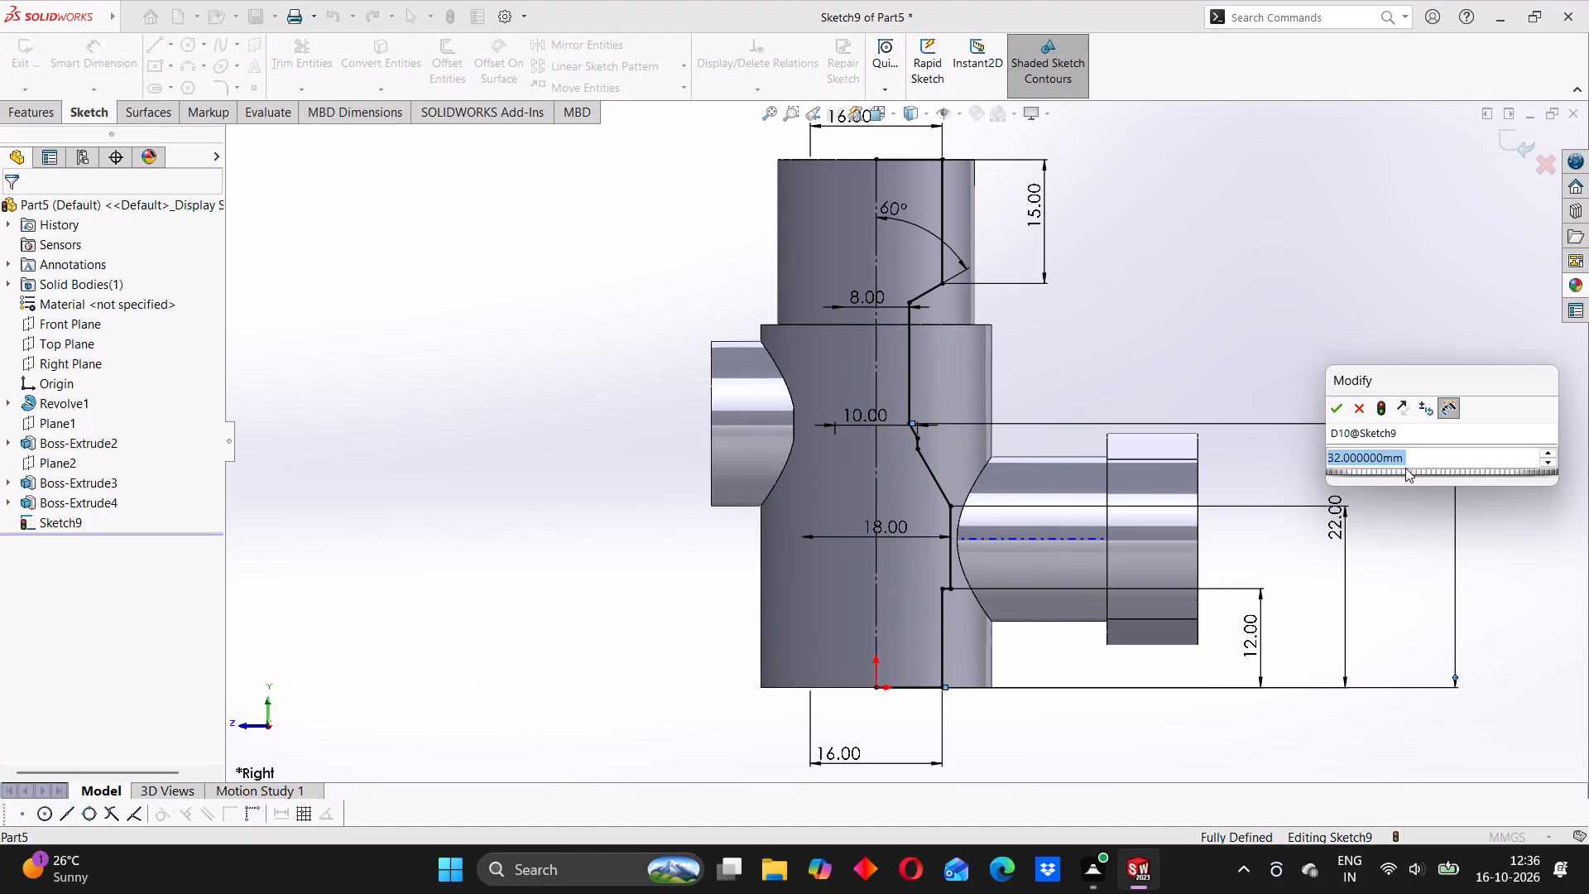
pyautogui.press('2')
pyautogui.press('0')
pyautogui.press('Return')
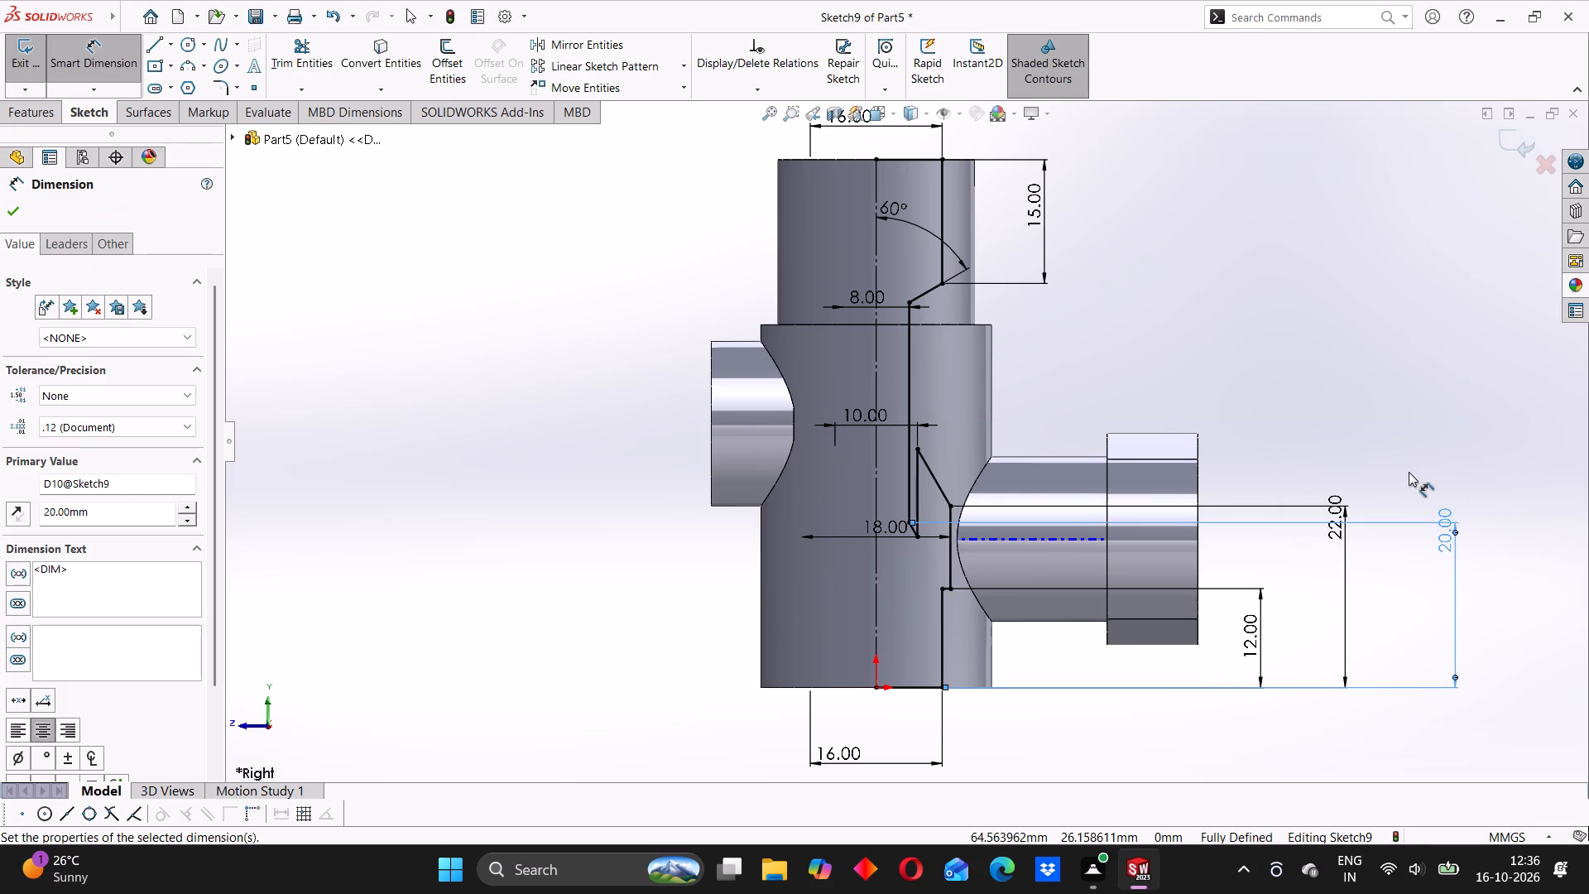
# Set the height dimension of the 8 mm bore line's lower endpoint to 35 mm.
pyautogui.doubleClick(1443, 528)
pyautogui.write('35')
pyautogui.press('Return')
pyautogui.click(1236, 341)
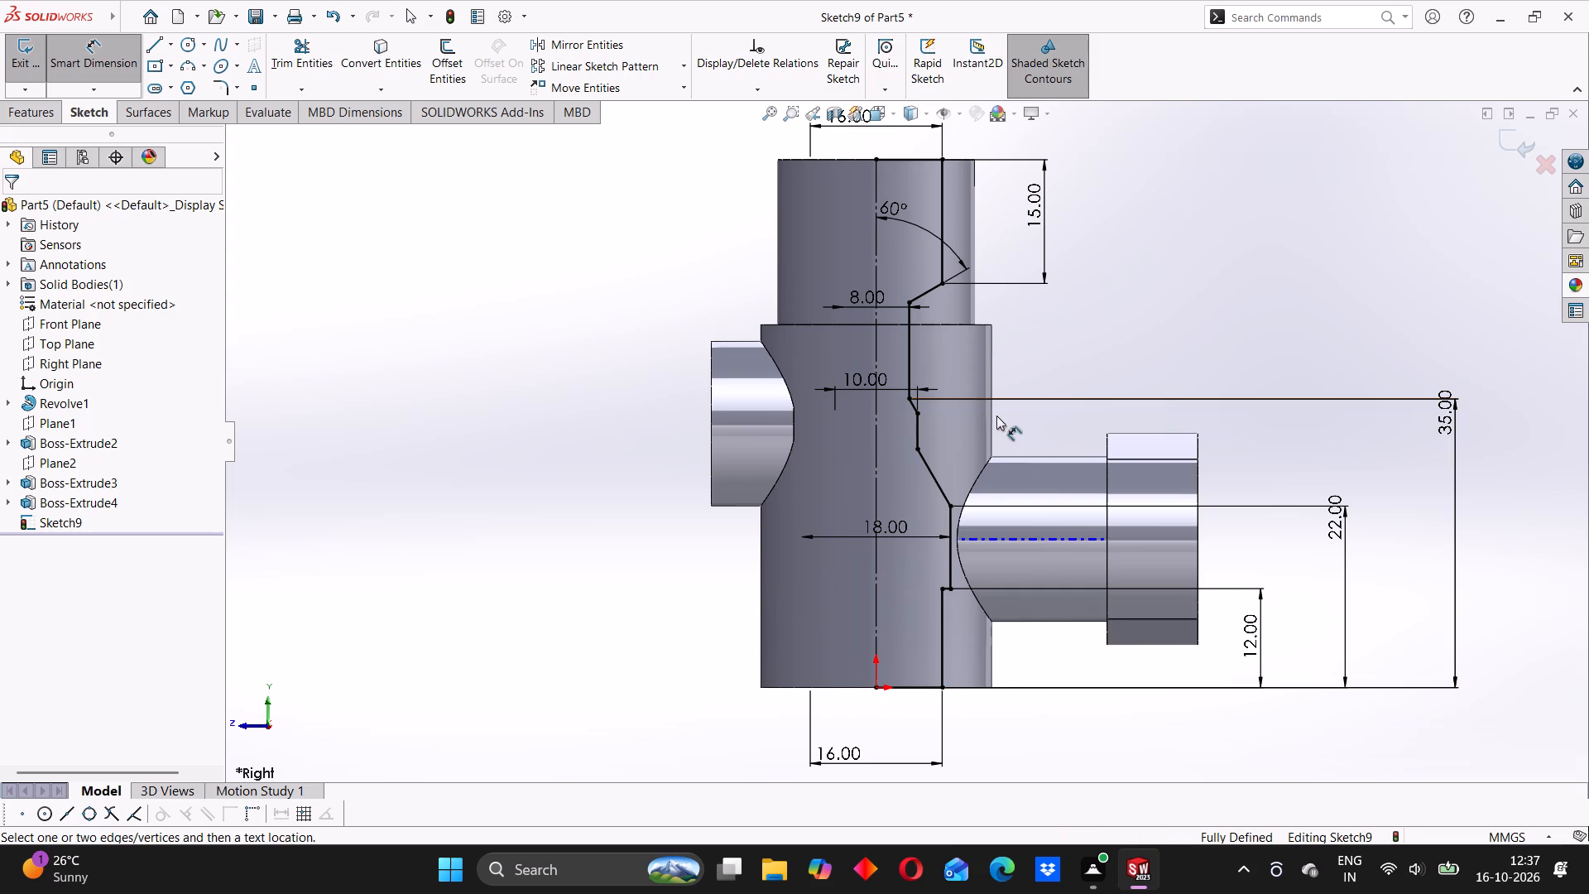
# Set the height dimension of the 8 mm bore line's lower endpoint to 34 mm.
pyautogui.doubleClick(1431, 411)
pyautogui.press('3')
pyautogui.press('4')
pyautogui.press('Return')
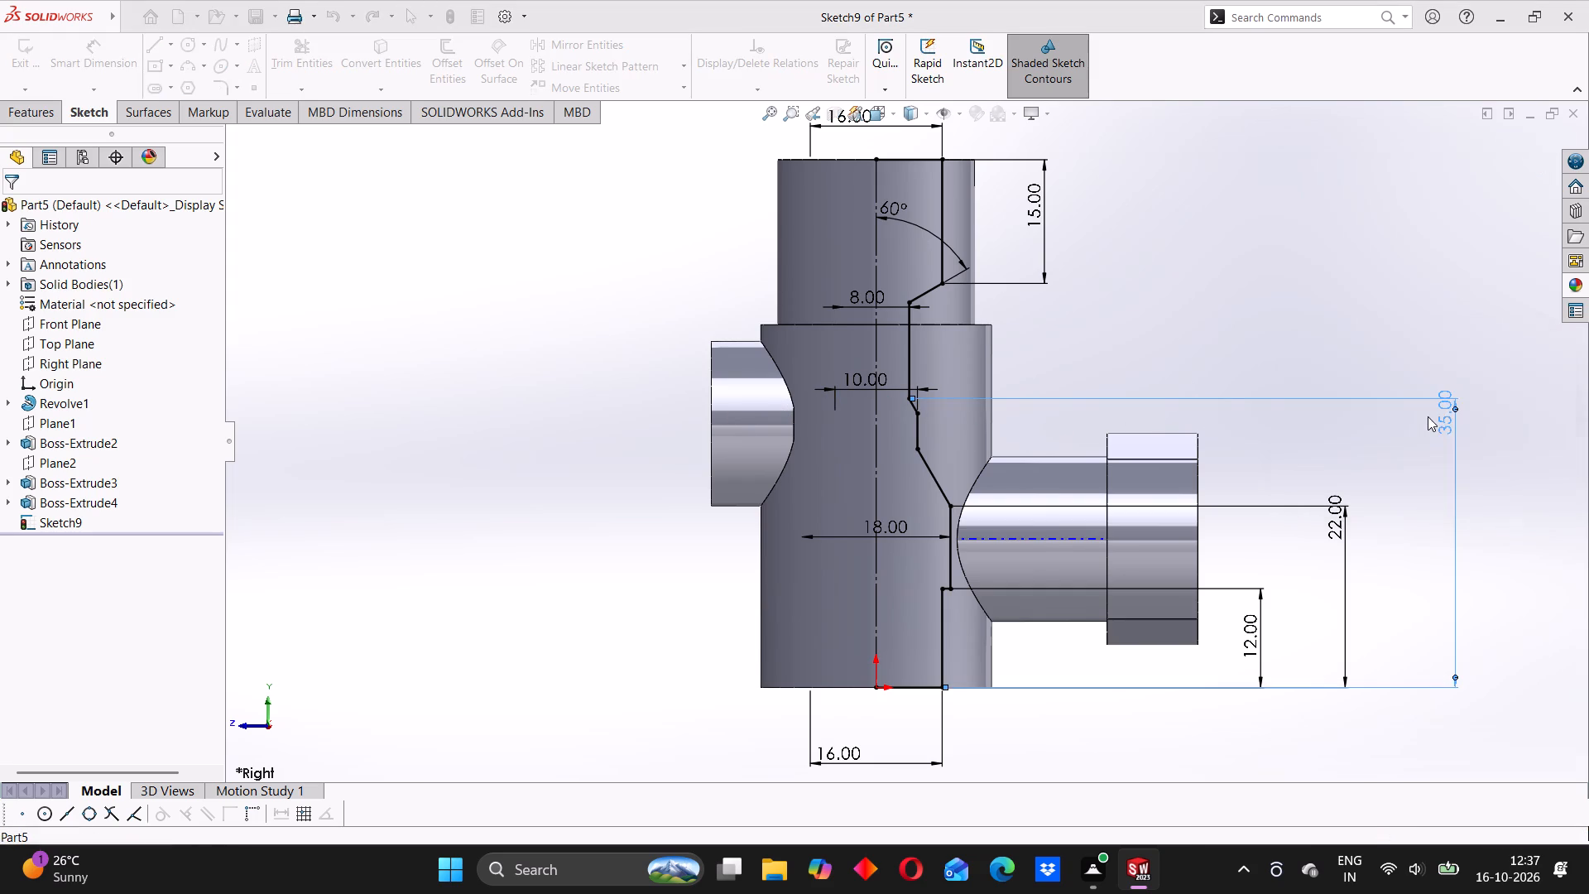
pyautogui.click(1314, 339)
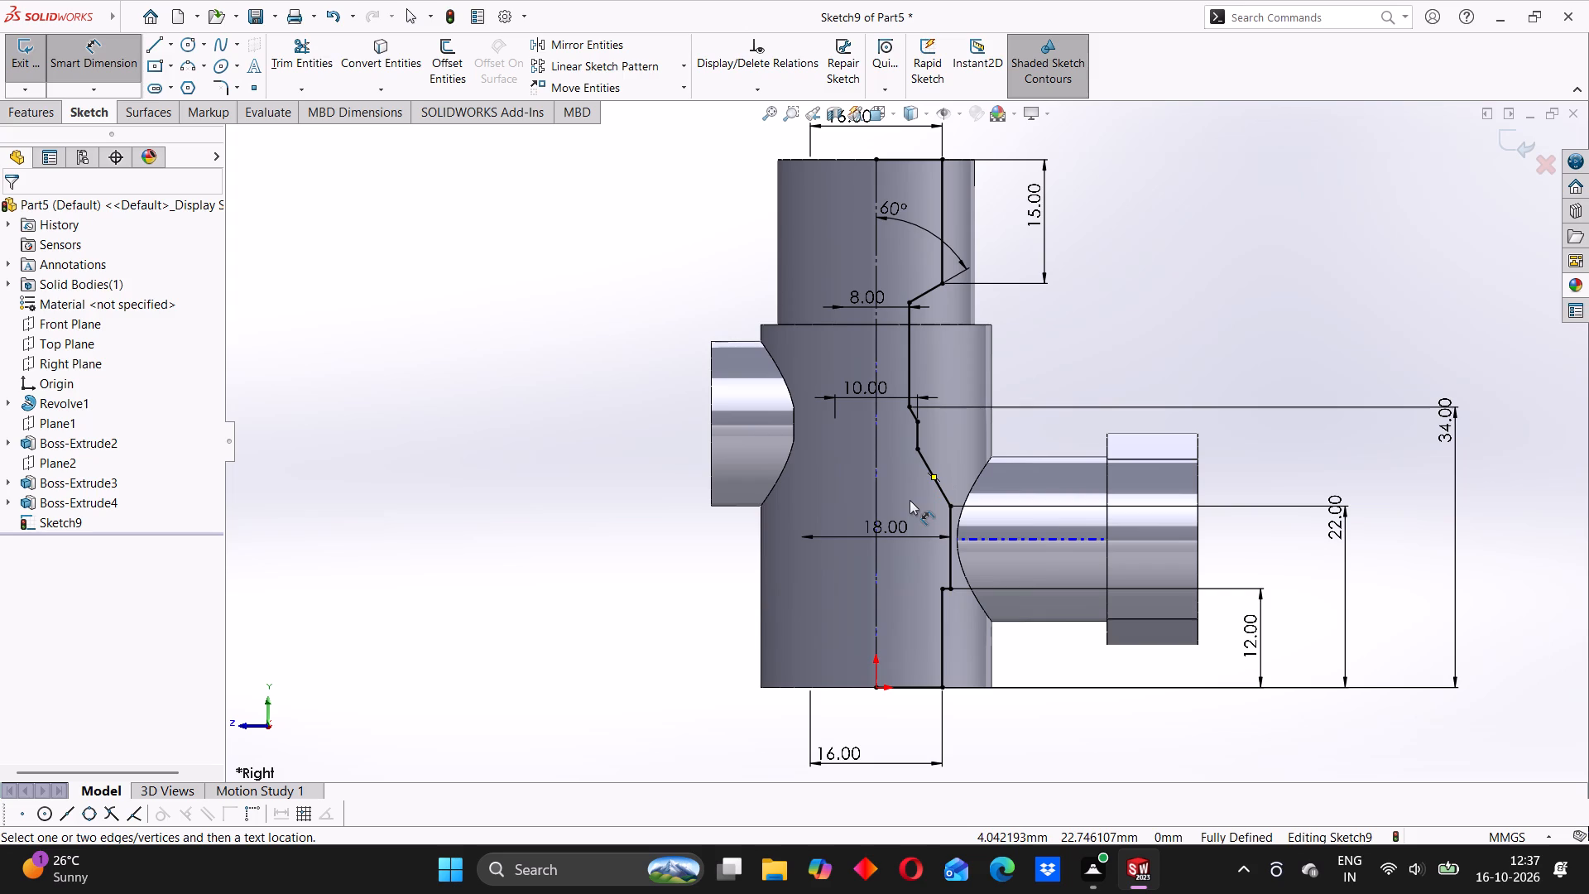
# Reposition the 10 mm bore diameter dimension lower, beside the short vertical line it measures.
pyautogui.moveTo(867, 392); pyautogui.dragTo(868, 436)
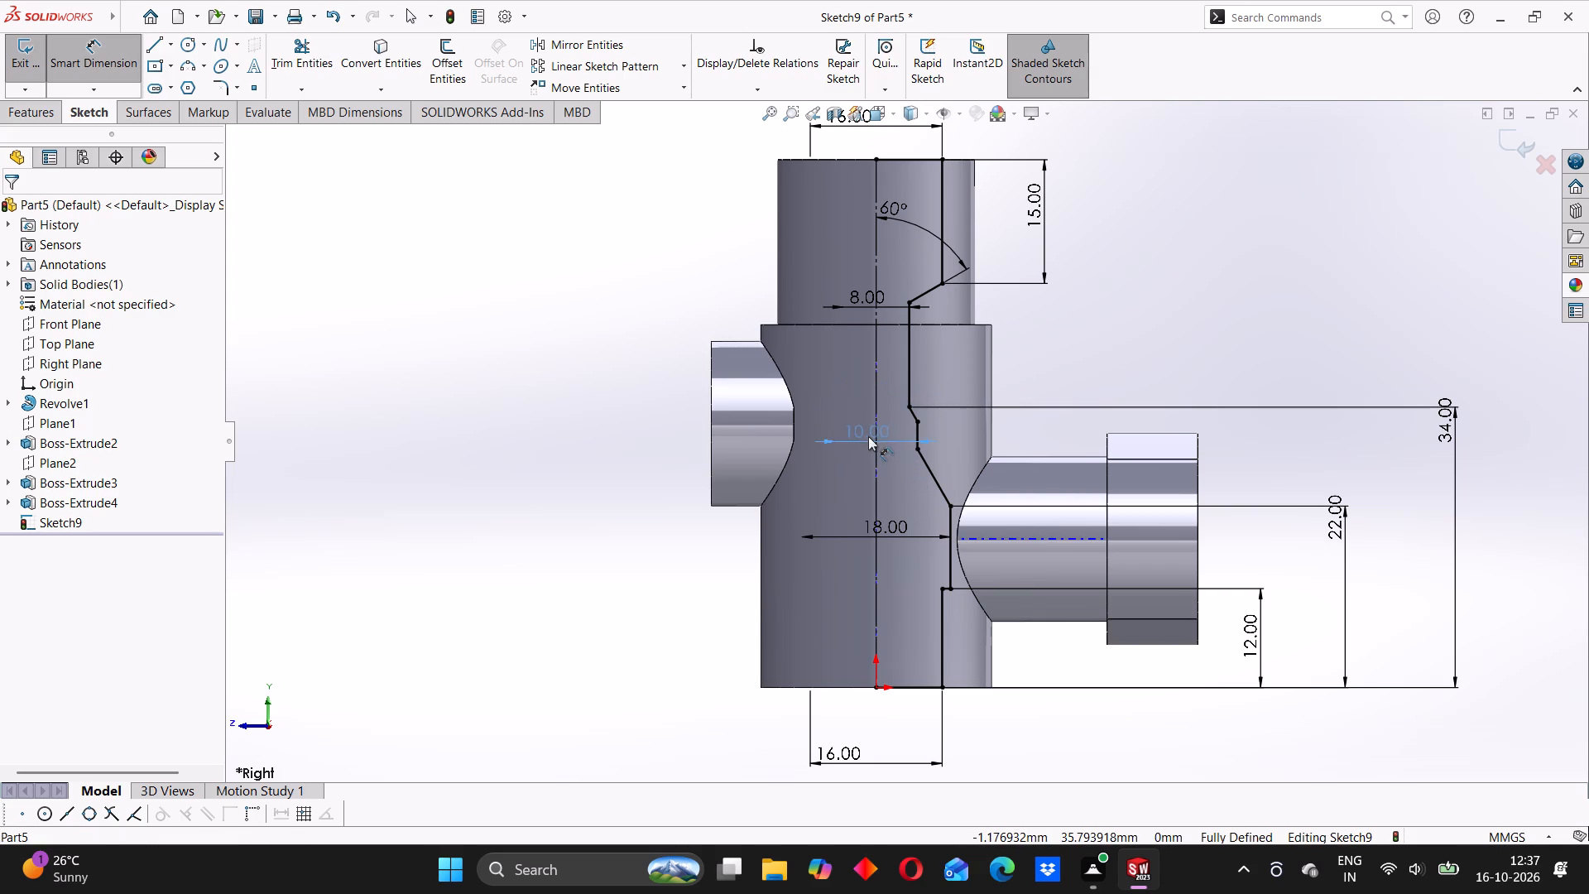
pyautogui.moveTo(868, 436); pyautogui.dragTo(867, 426)
pyautogui.click(550, 464)
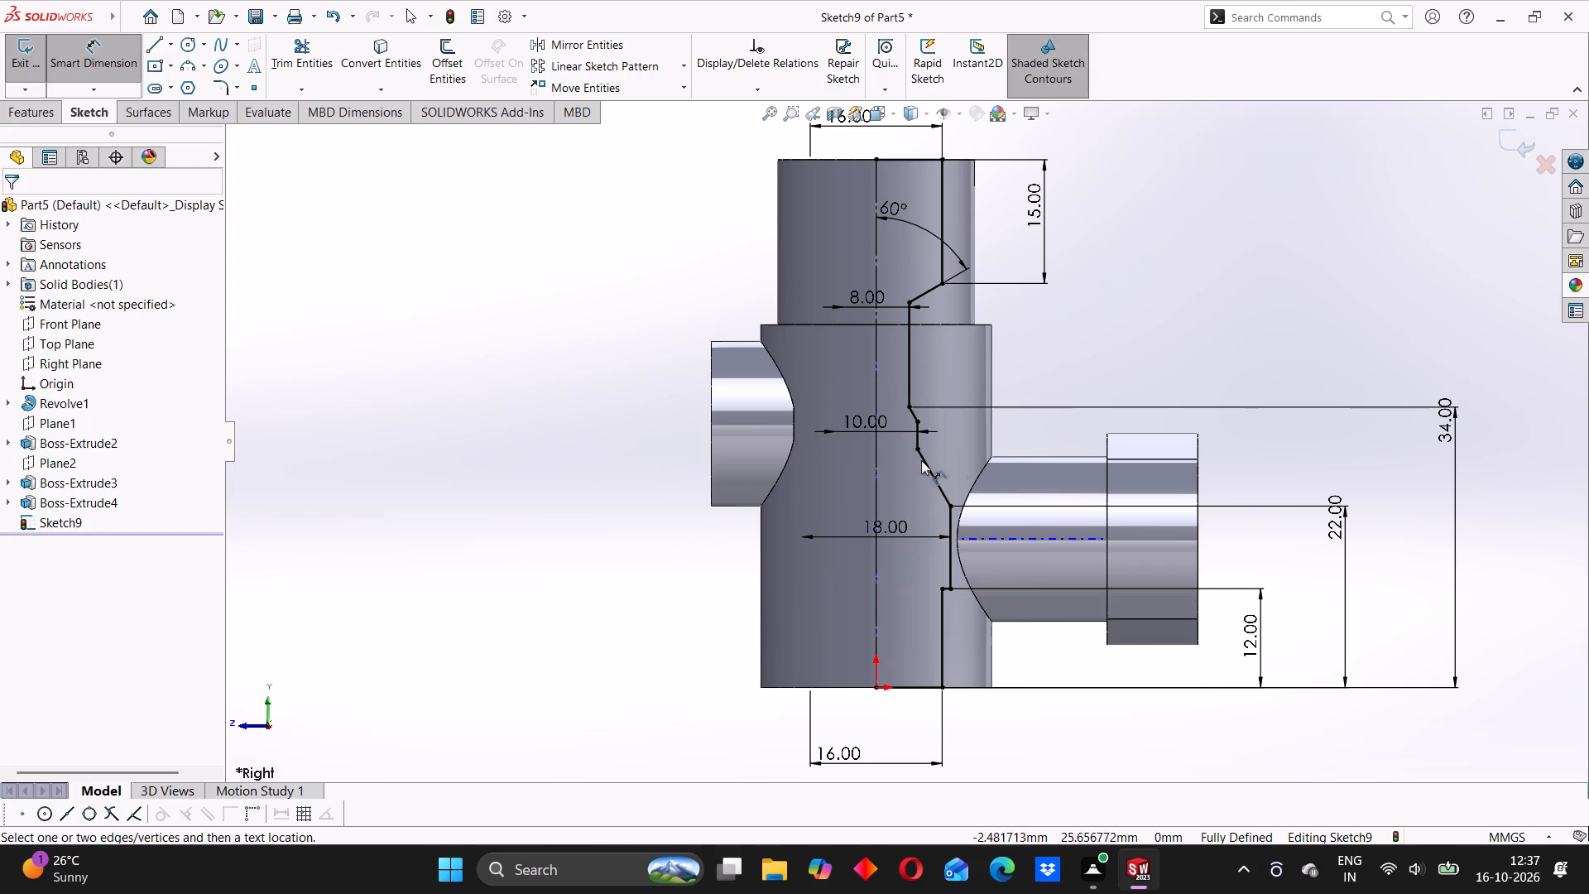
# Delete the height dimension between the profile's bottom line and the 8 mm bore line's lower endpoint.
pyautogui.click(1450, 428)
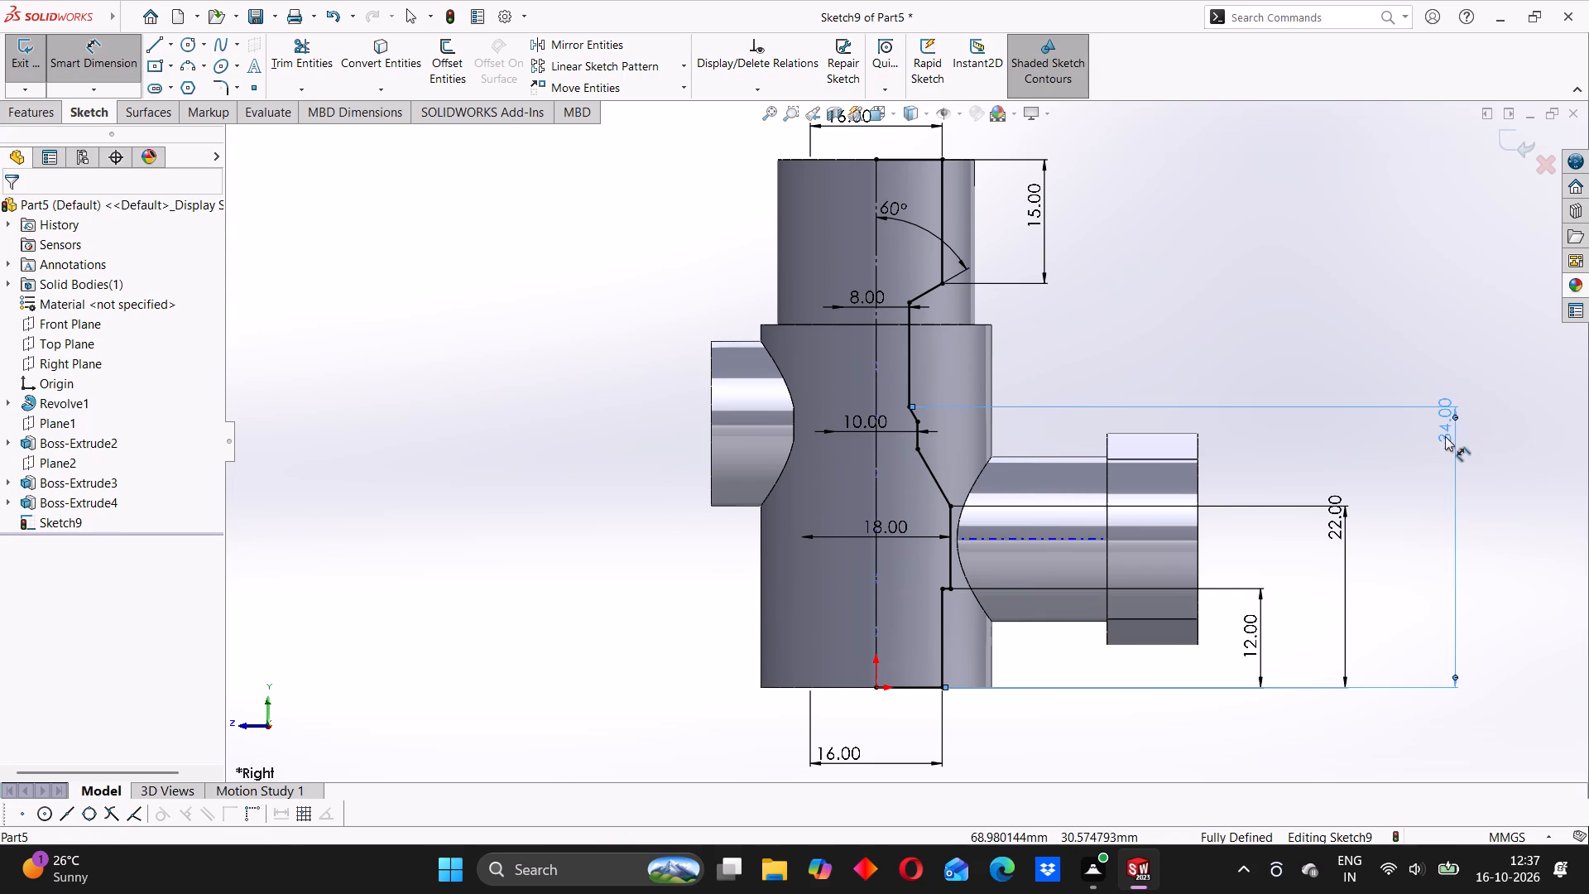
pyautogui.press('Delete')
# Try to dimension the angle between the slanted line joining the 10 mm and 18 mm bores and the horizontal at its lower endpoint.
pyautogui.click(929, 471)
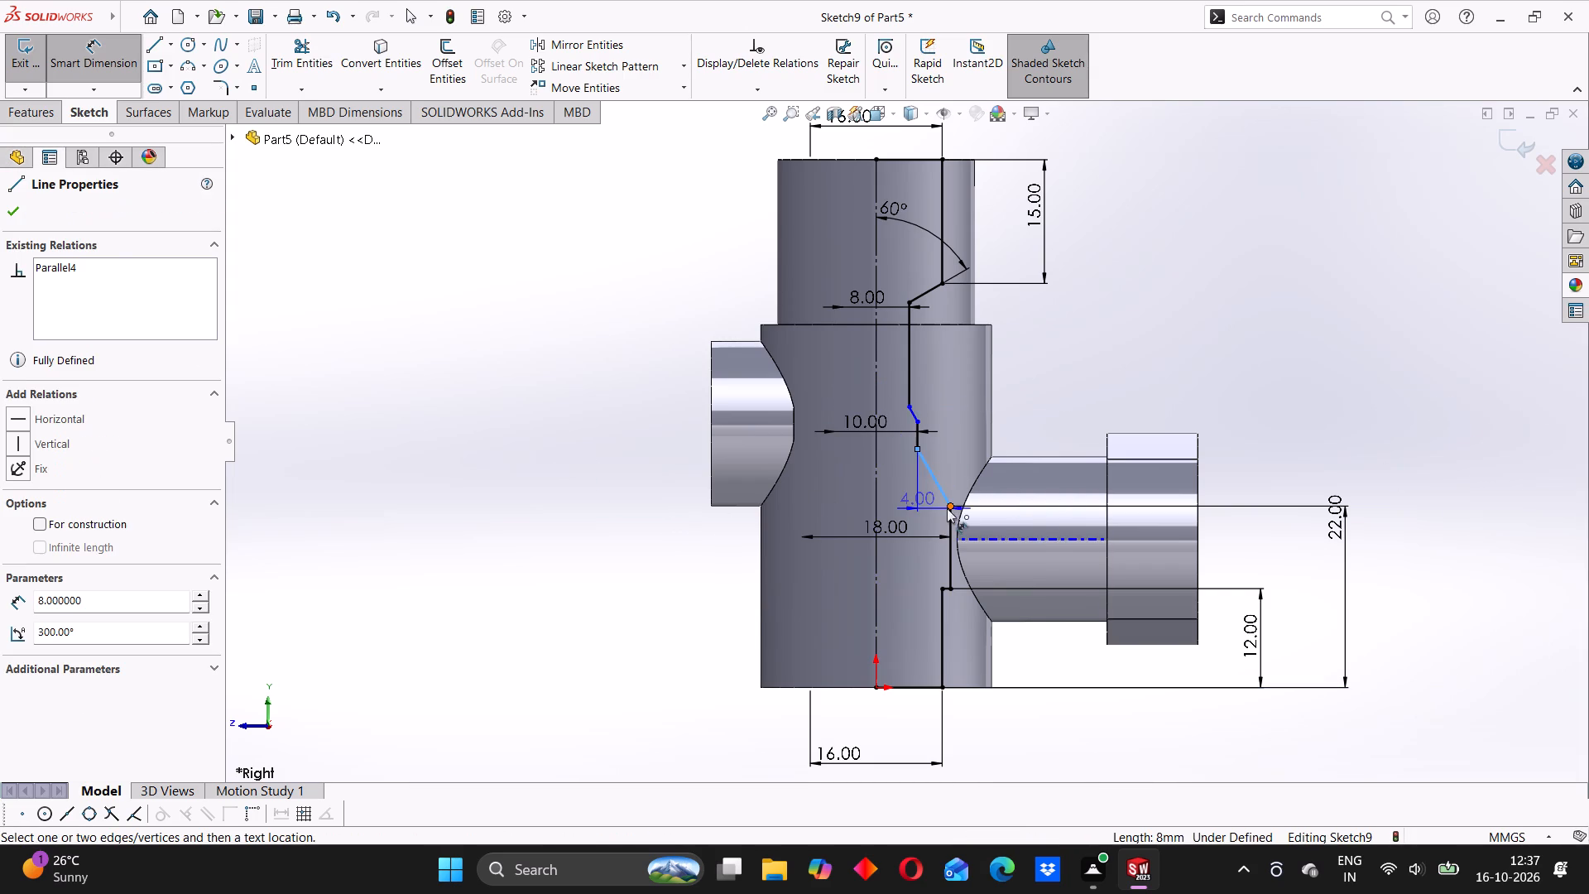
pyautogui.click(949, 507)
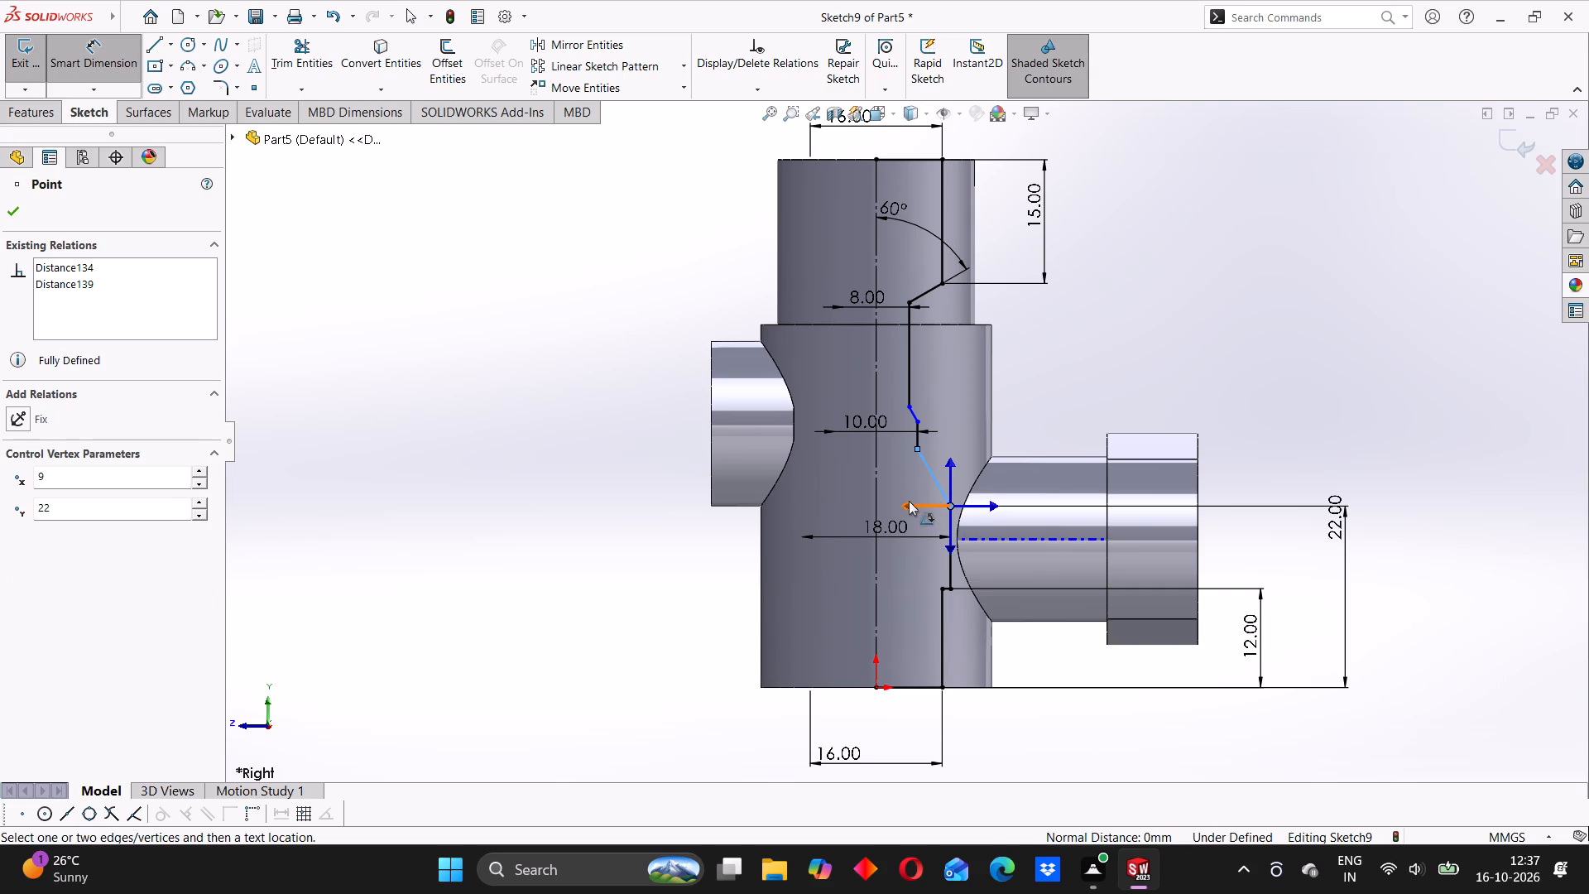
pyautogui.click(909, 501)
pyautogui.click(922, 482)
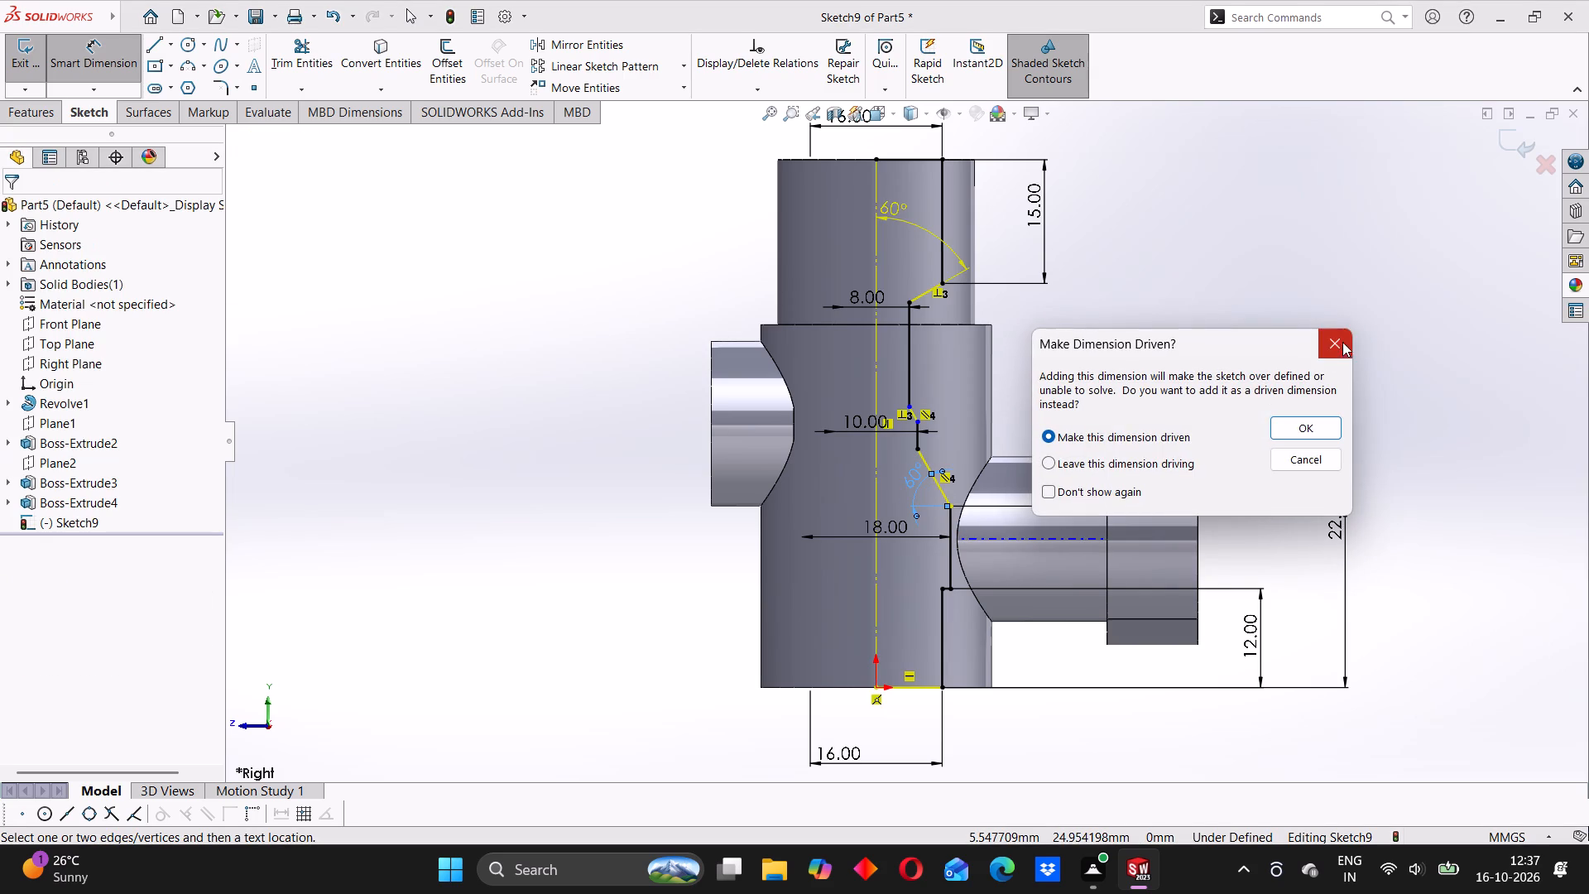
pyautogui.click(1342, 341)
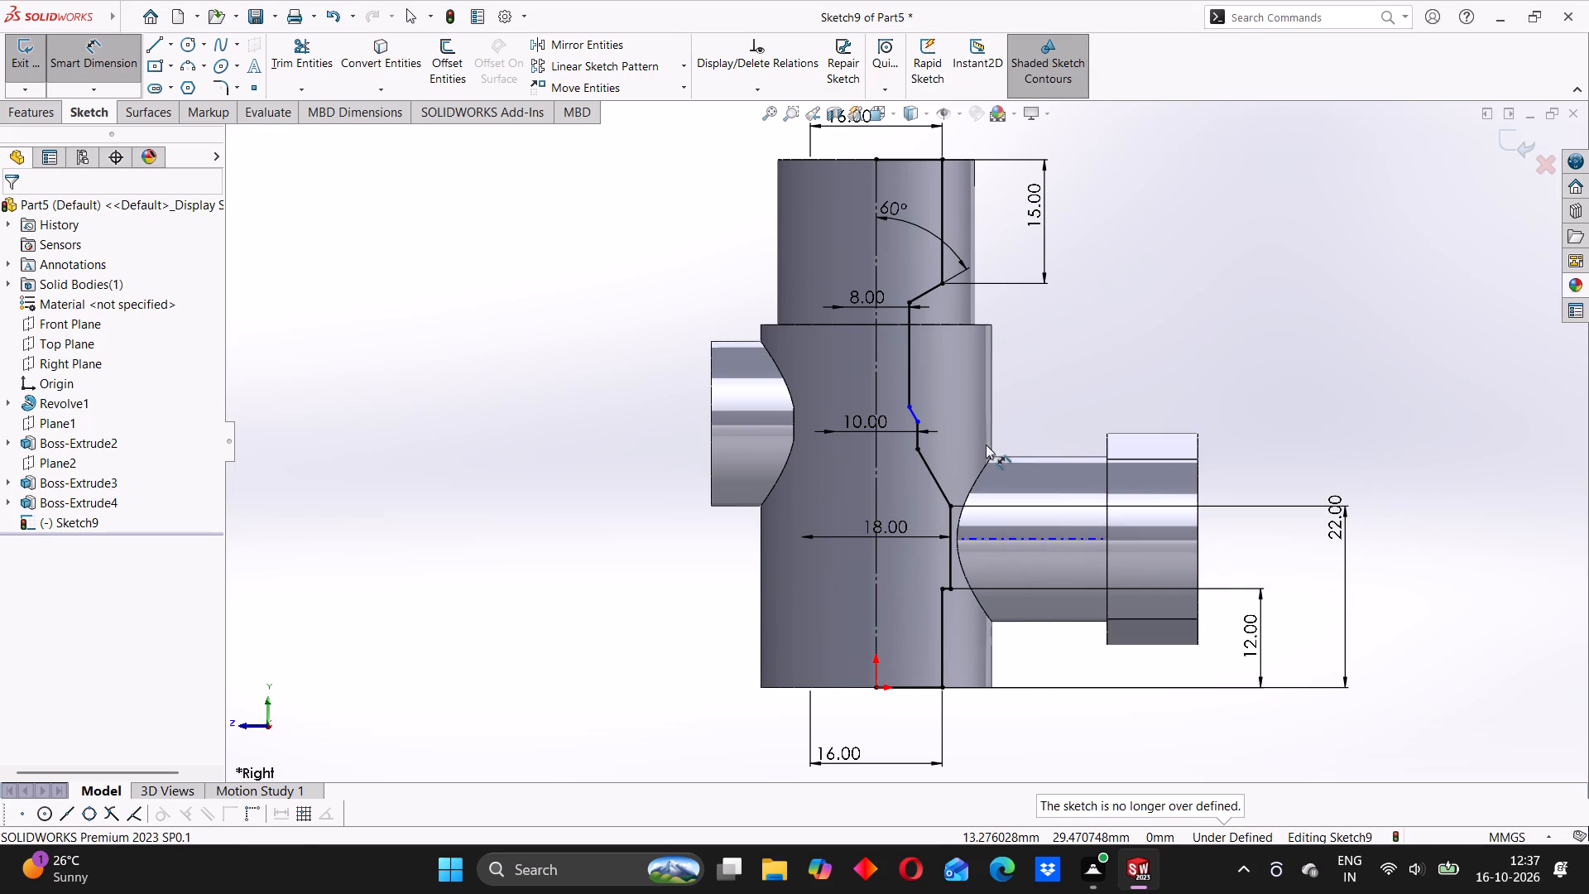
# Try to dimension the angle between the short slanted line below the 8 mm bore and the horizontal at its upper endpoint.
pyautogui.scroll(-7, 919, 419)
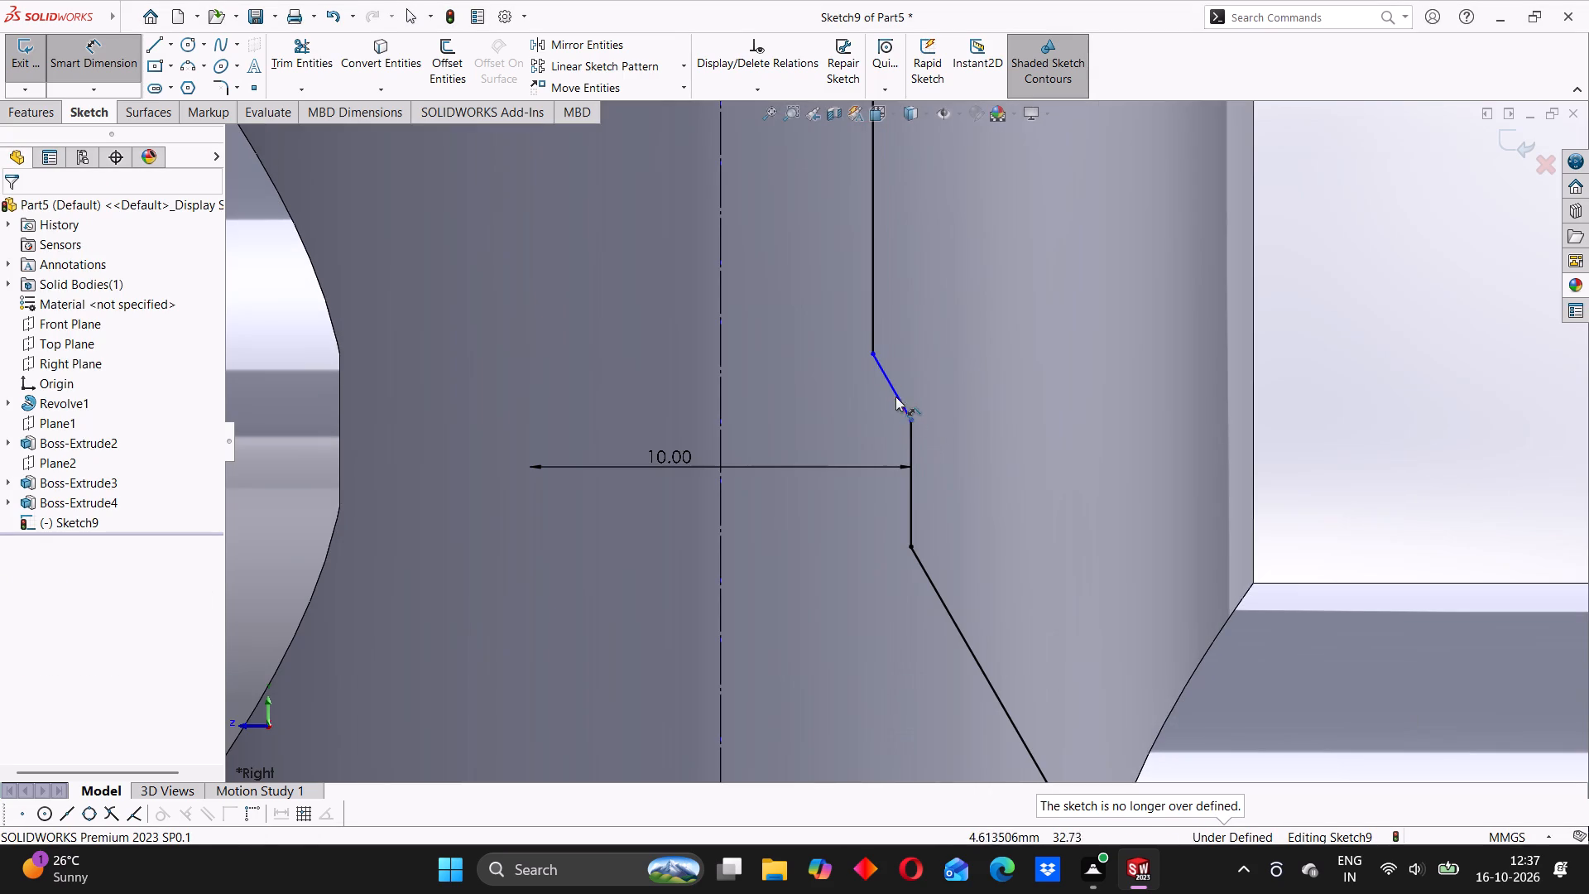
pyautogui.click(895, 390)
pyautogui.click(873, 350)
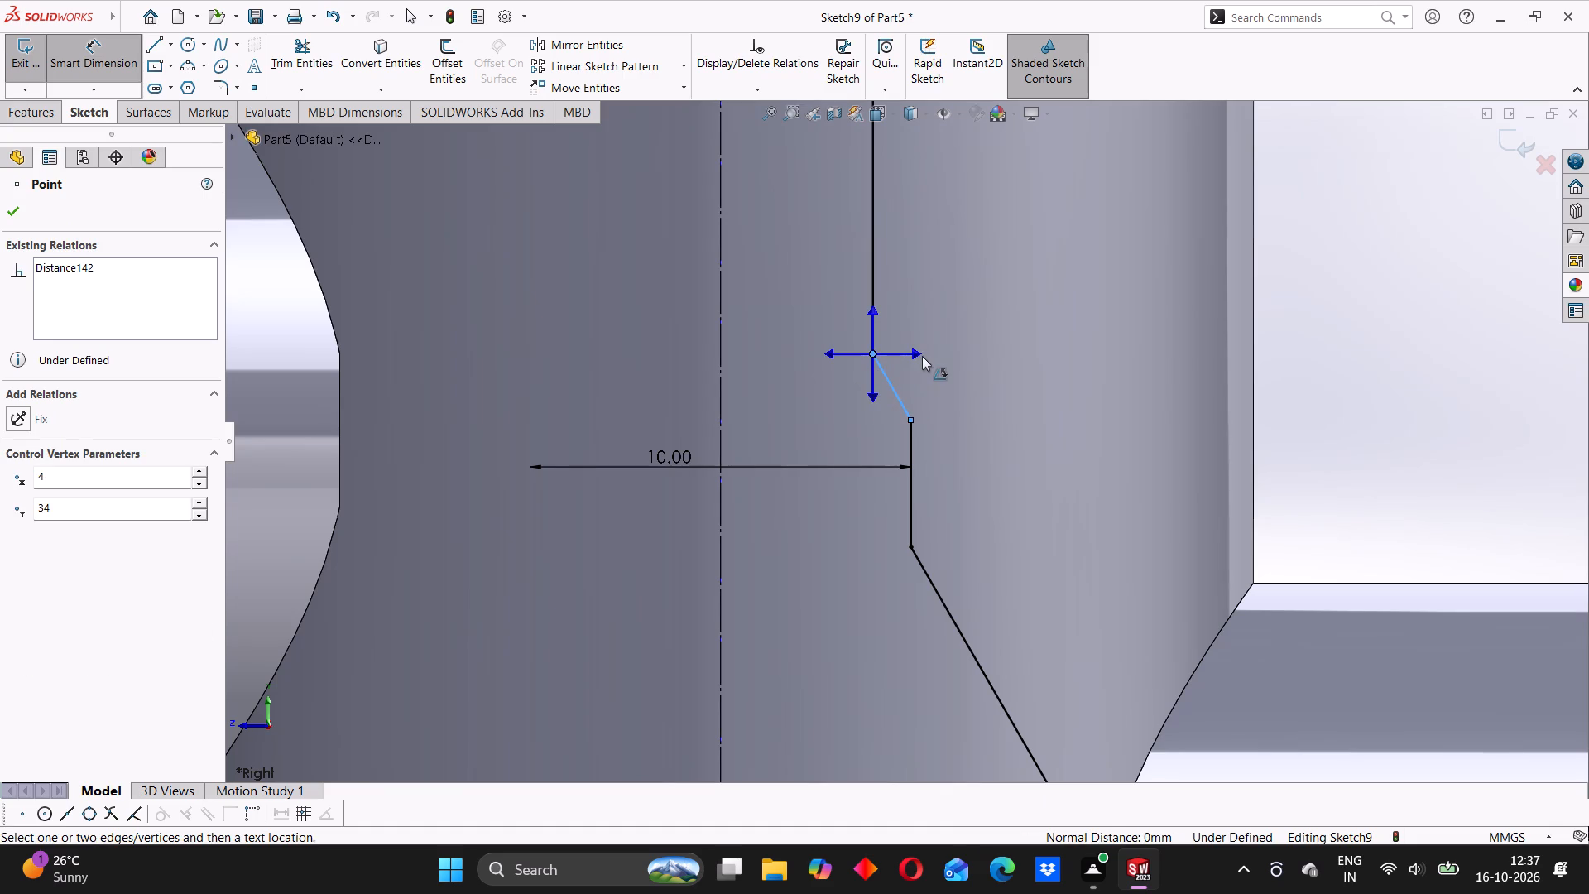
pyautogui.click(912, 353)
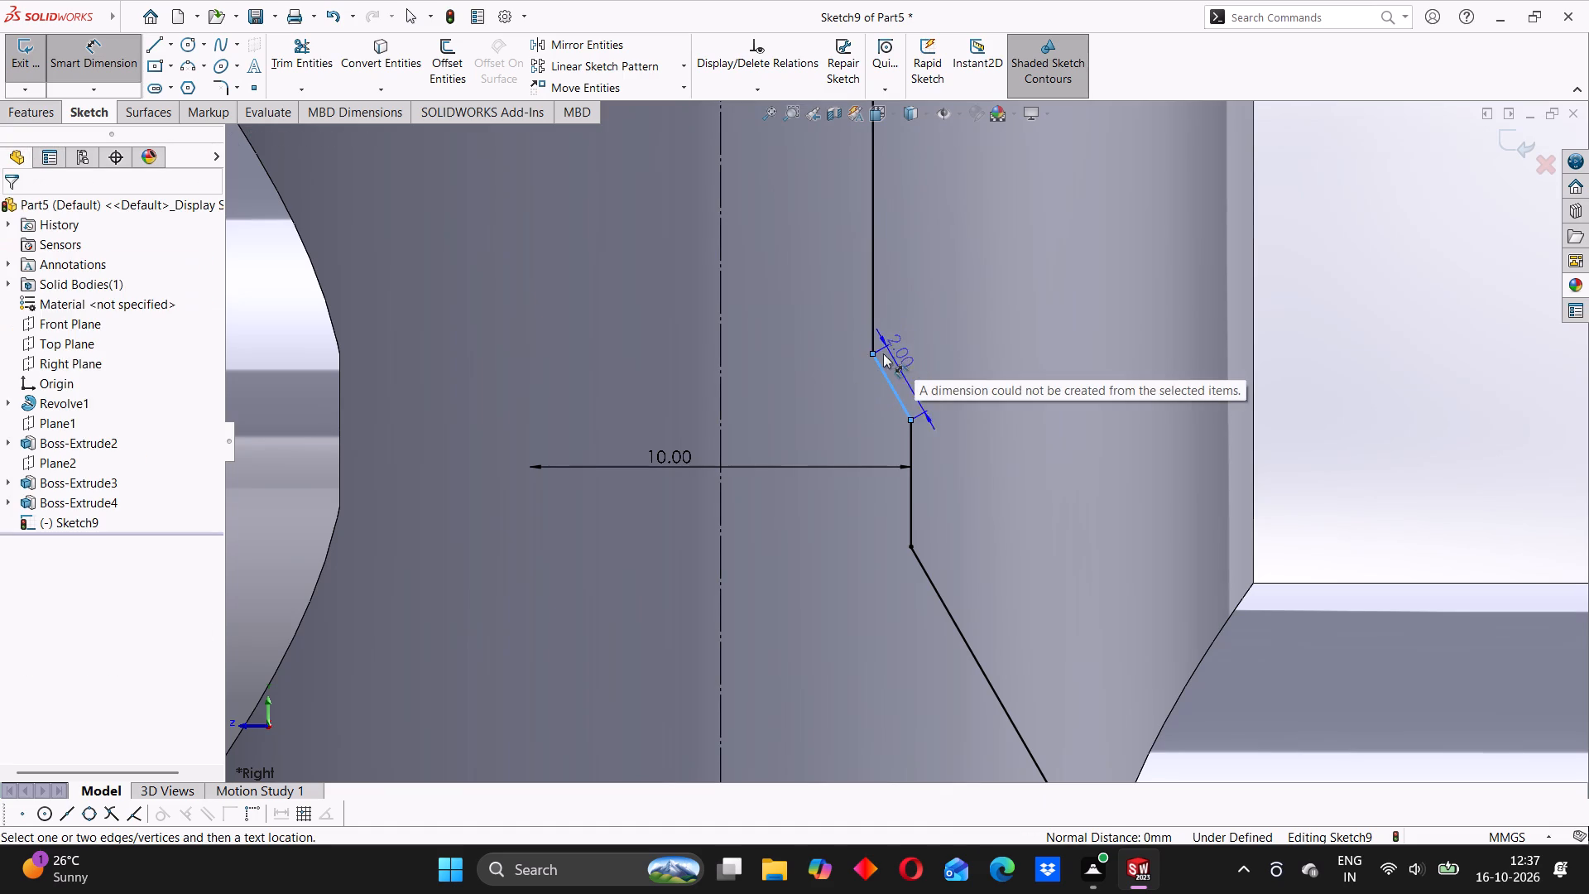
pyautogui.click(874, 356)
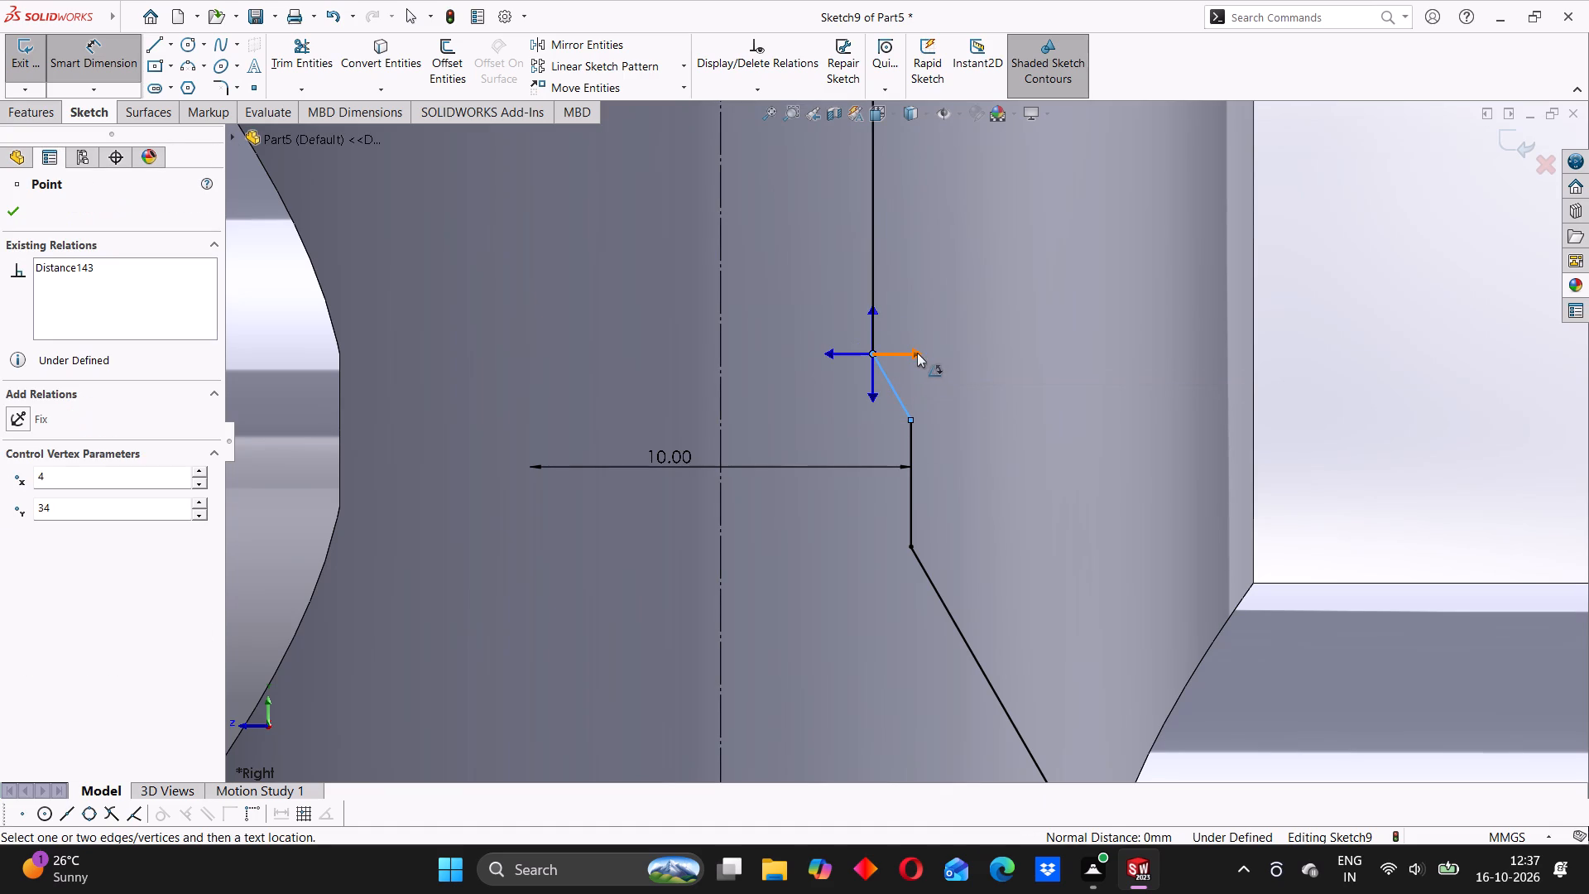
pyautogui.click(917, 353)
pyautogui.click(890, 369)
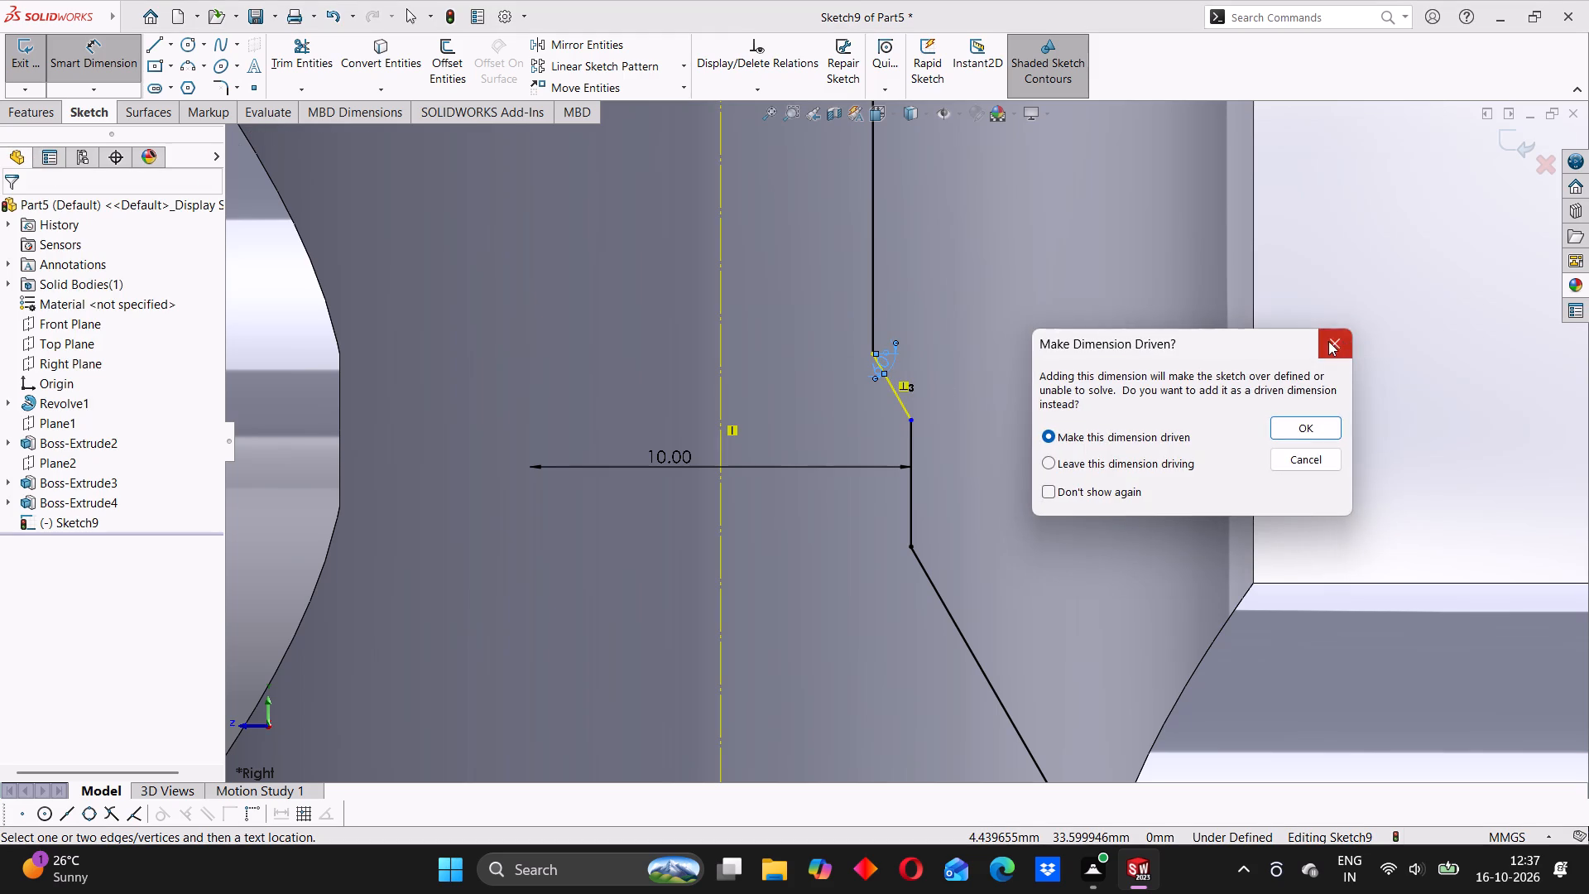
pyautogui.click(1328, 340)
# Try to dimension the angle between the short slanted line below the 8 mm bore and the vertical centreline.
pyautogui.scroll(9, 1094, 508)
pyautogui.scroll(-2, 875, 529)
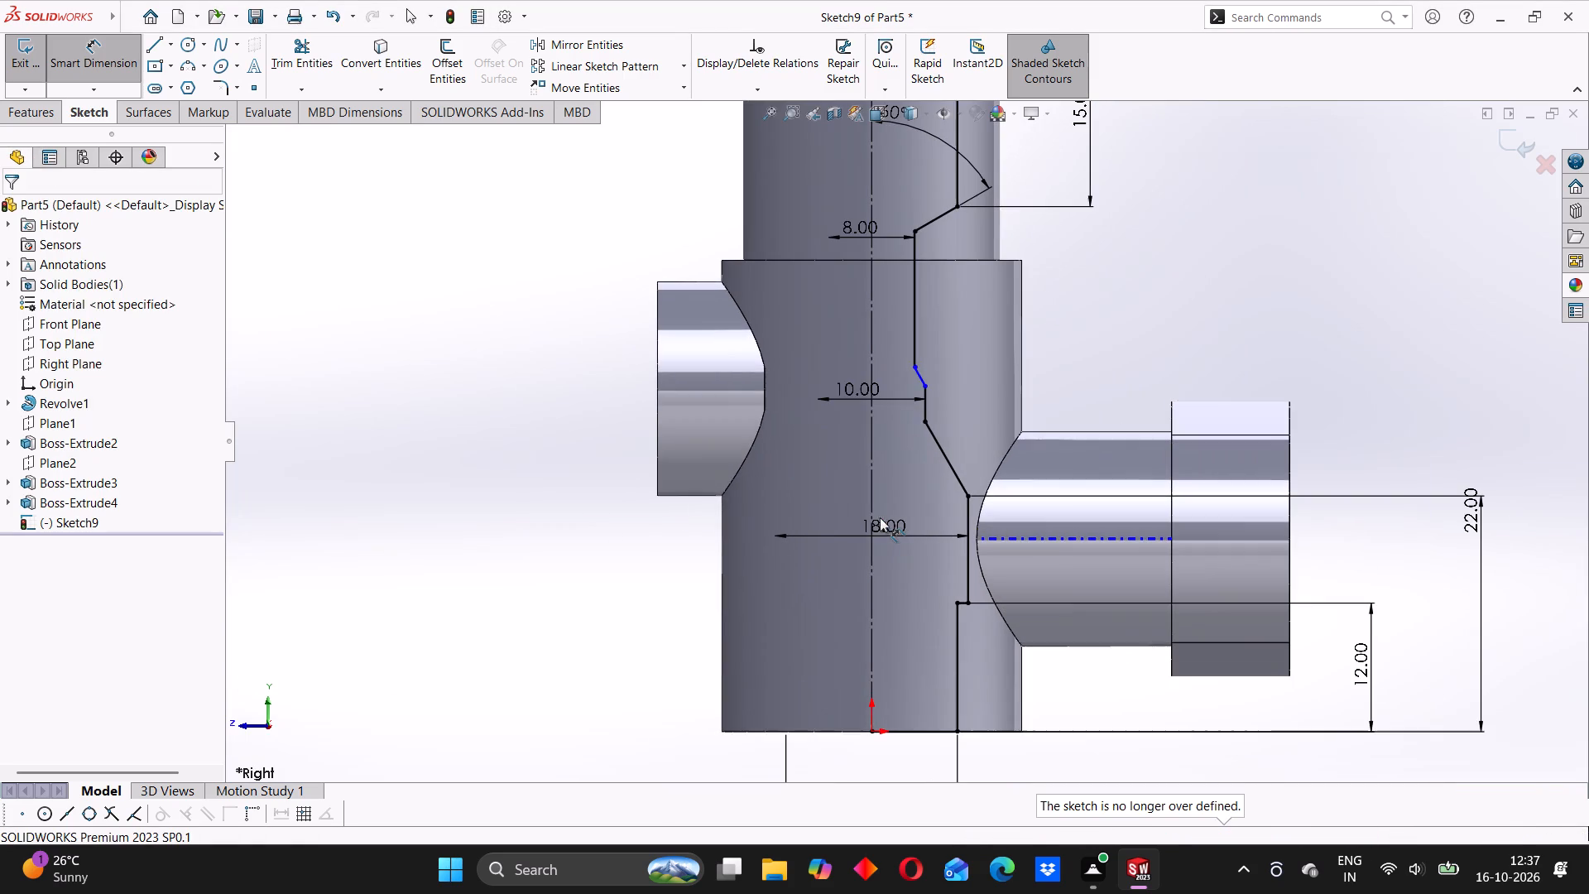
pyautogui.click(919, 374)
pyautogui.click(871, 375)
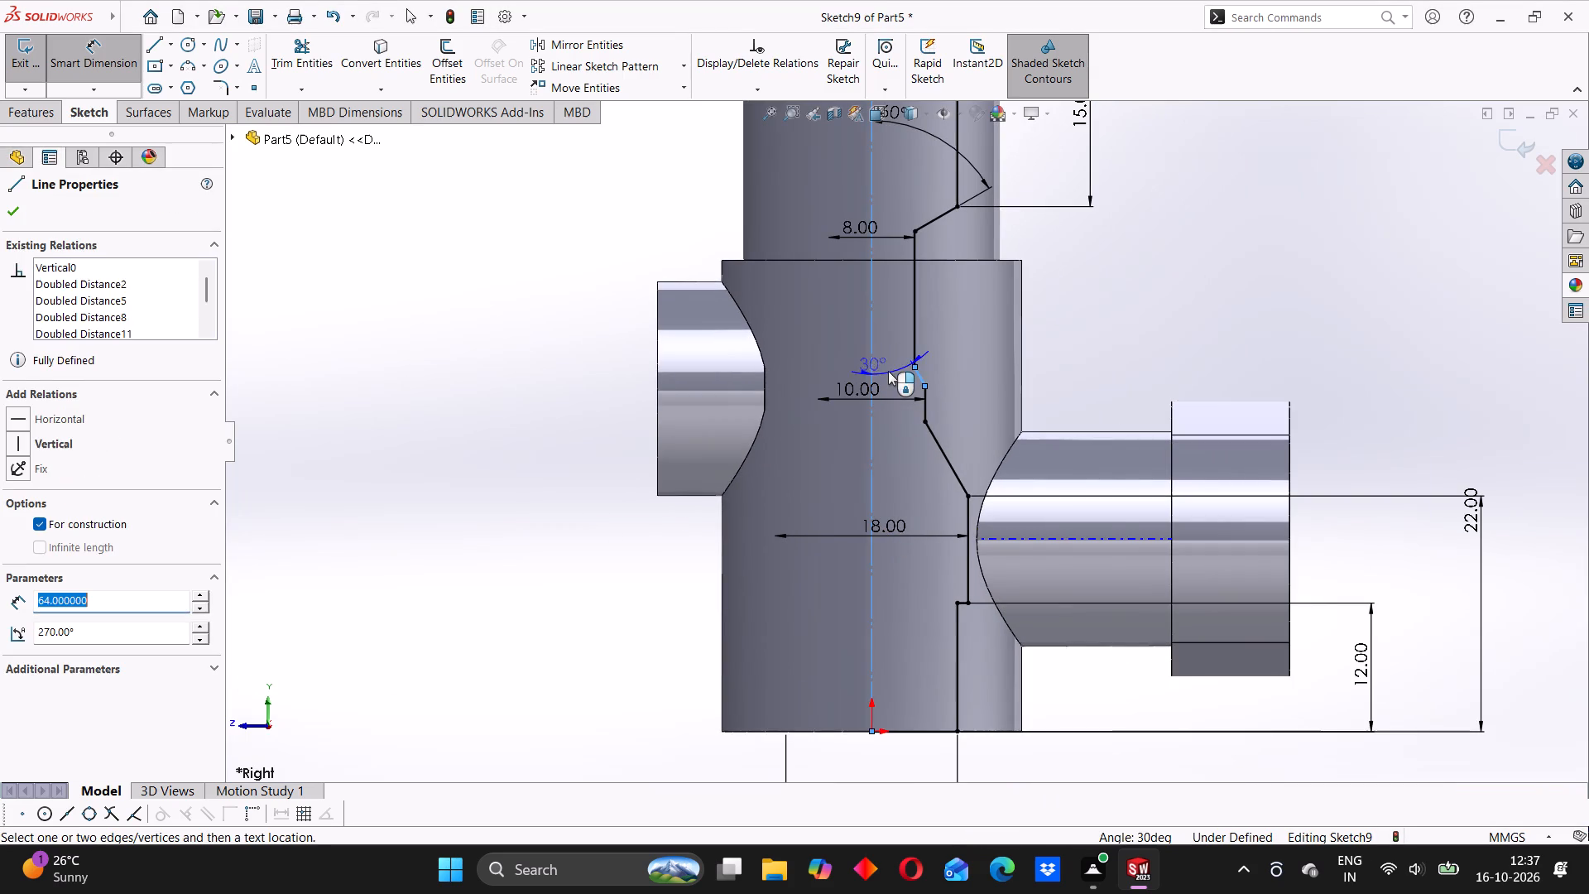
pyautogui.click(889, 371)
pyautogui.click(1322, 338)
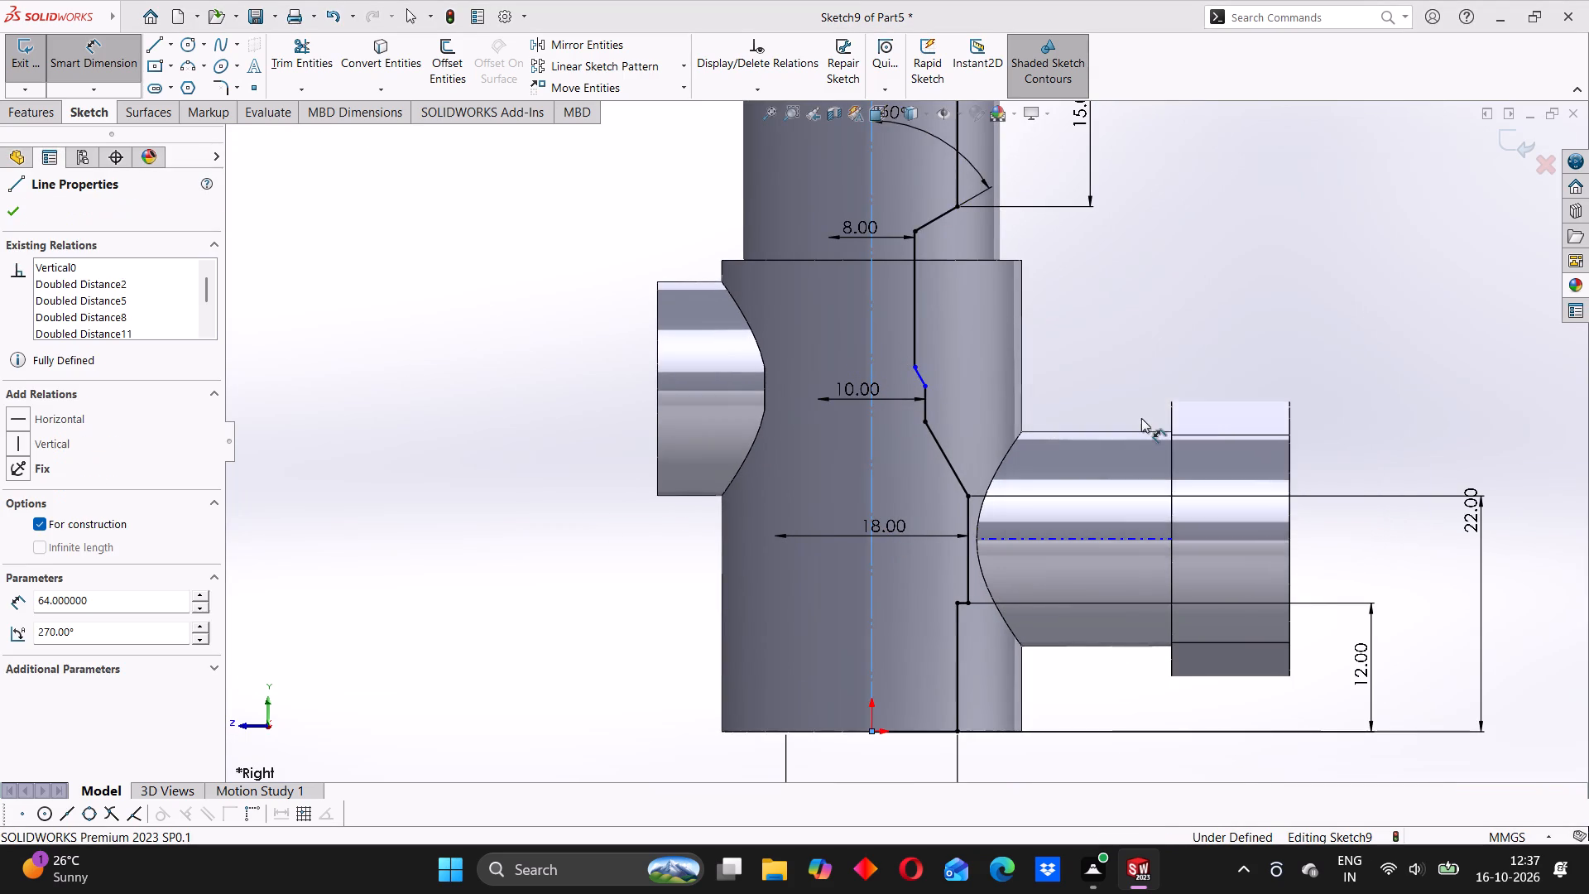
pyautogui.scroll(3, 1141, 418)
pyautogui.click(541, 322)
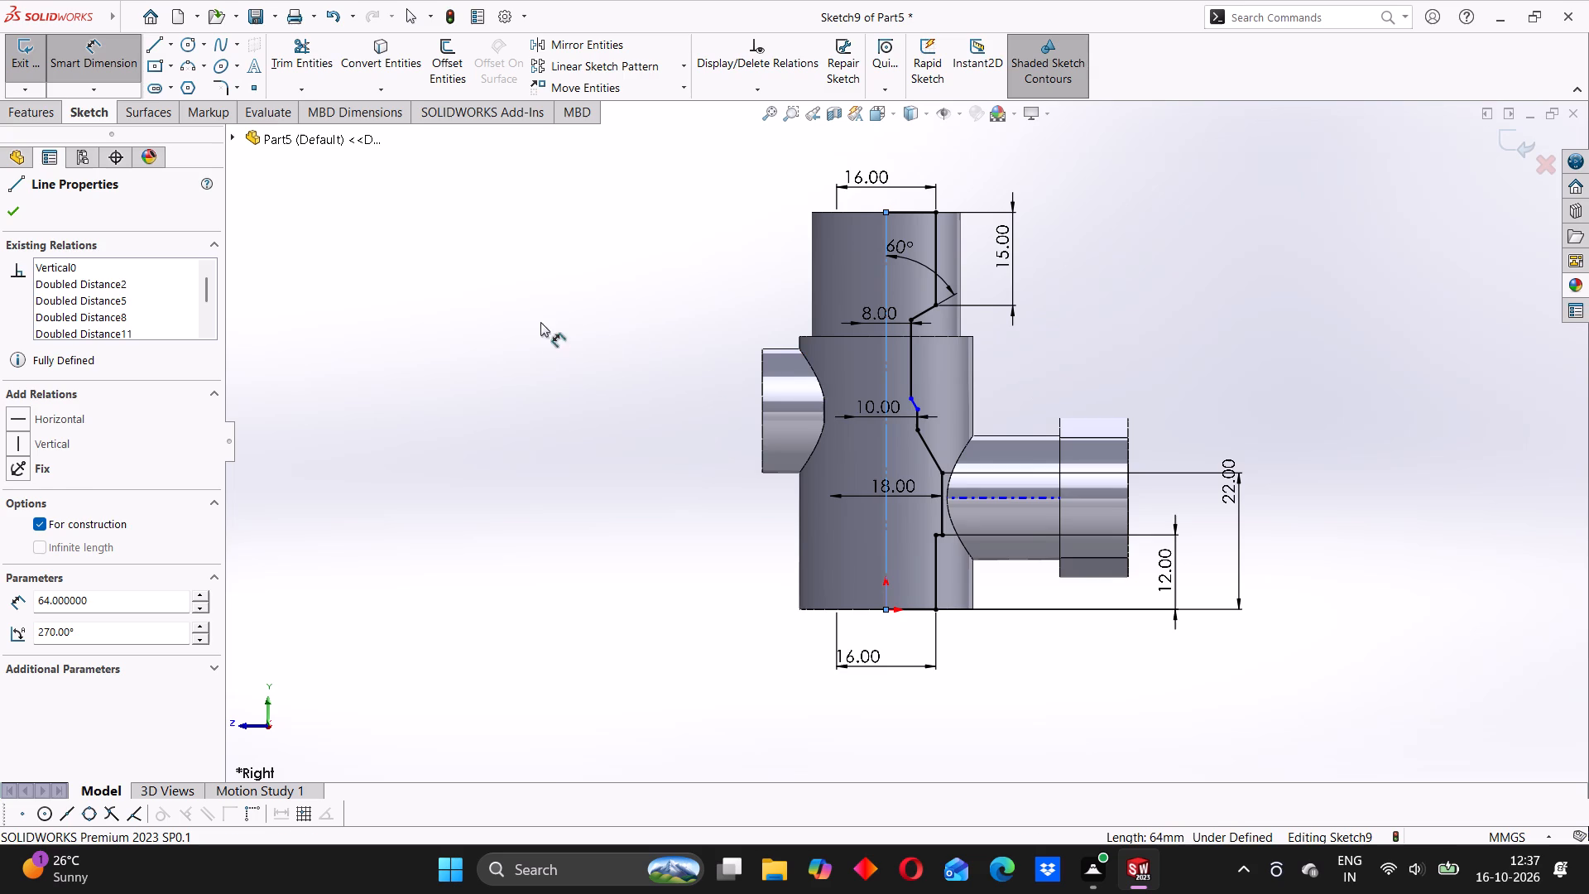
# Dimension the vertical distance from the main body's shoulder edge to the upper endpoint of the 10 mm bore line as 20 mm.
pyautogui.scroll(-2, 967, 403)
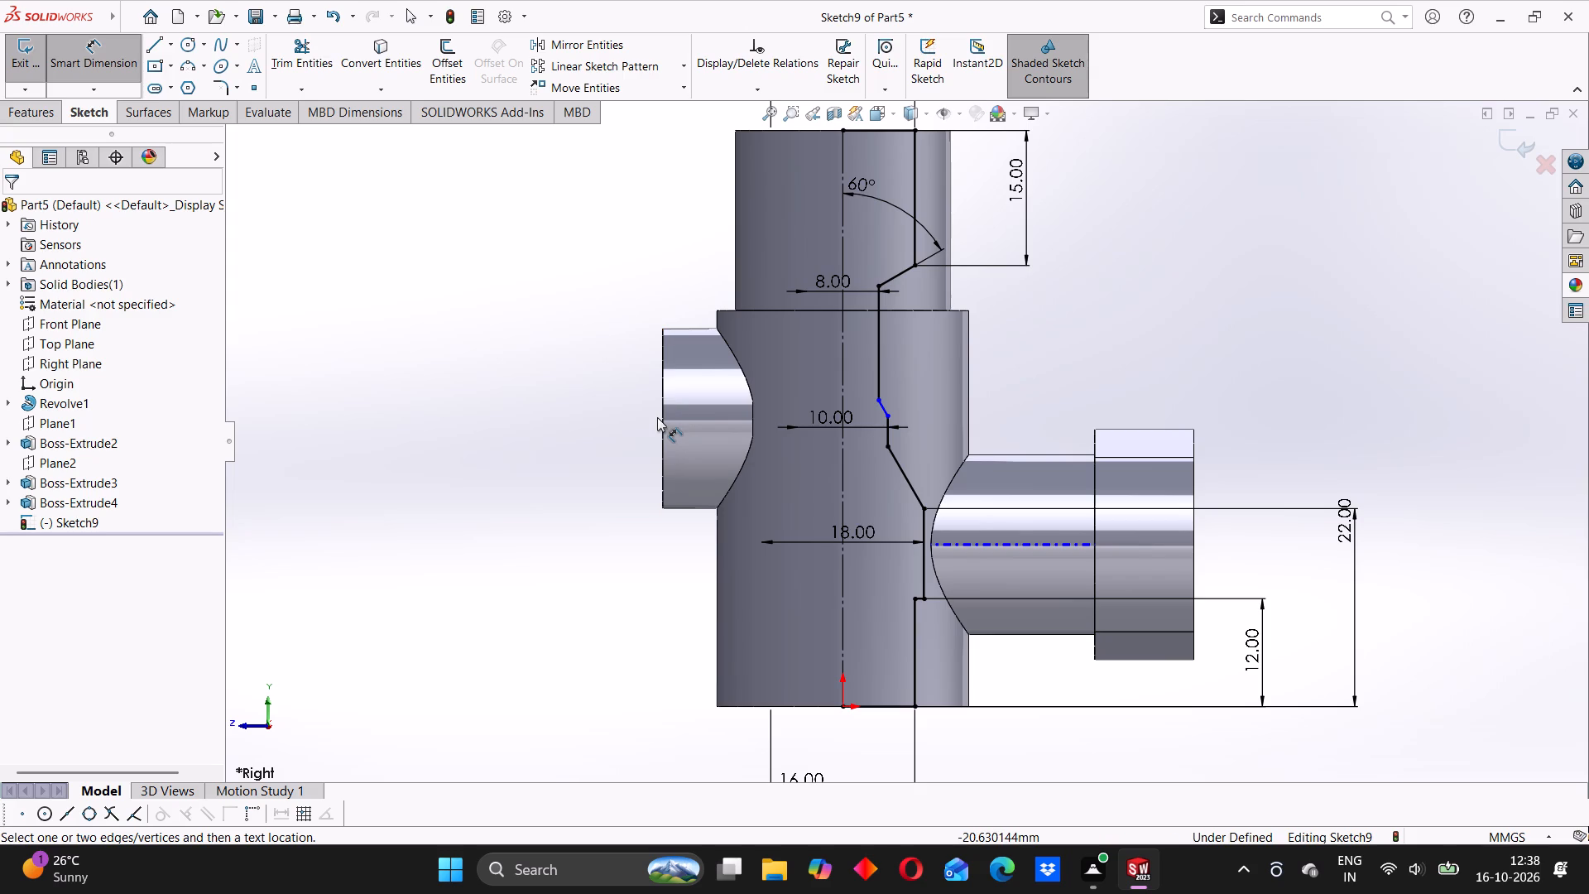
pyautogui.click(886, 413)
pyautogui.click(910, 310)
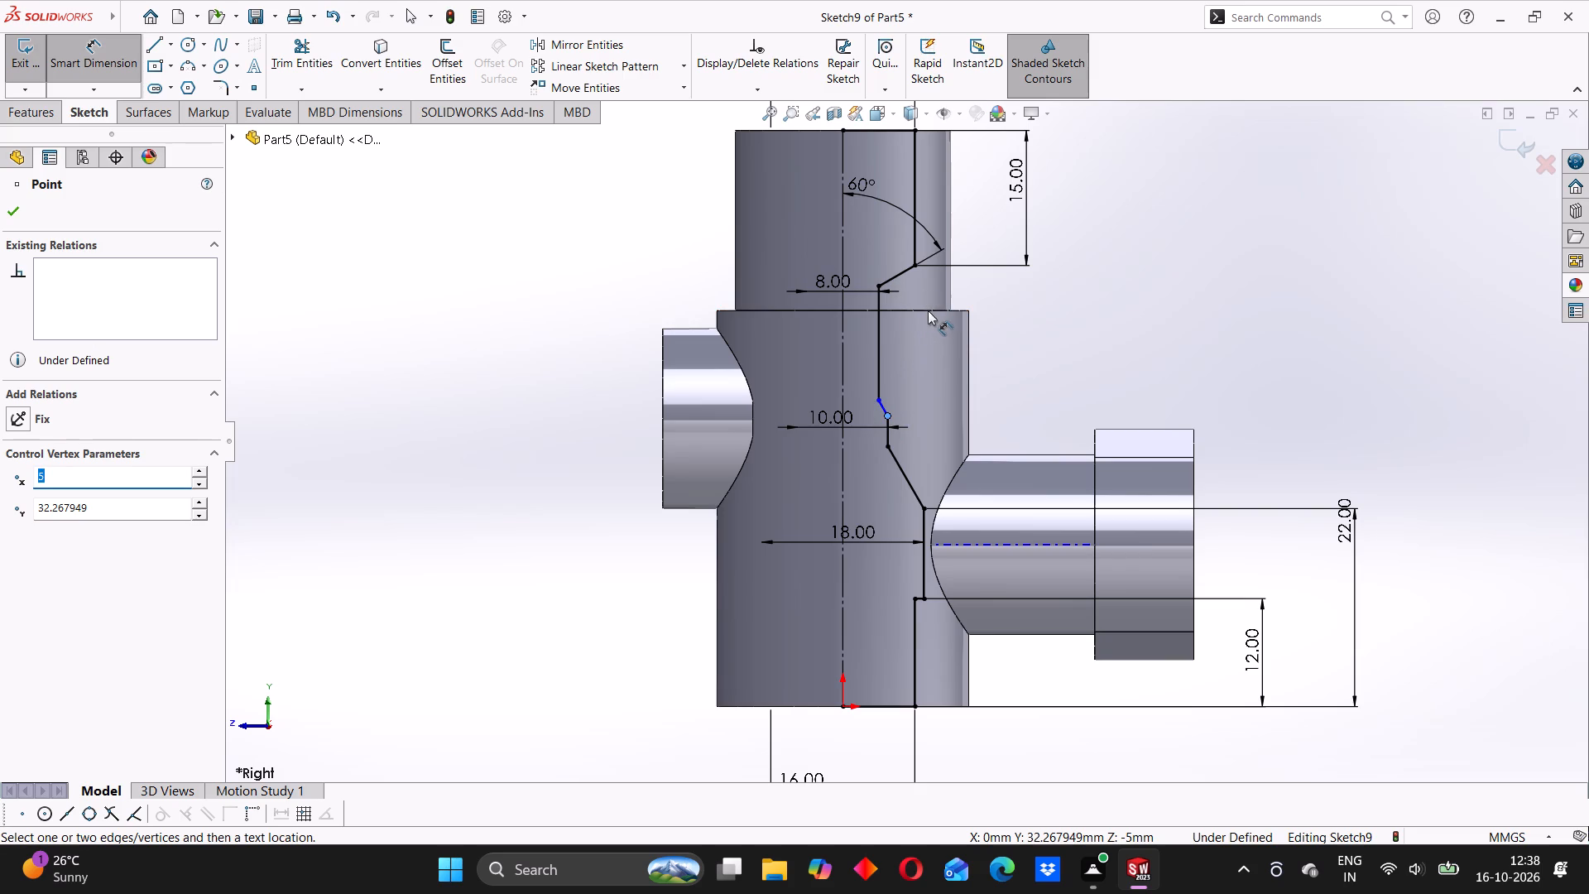
pyautogui.click(739, 311)
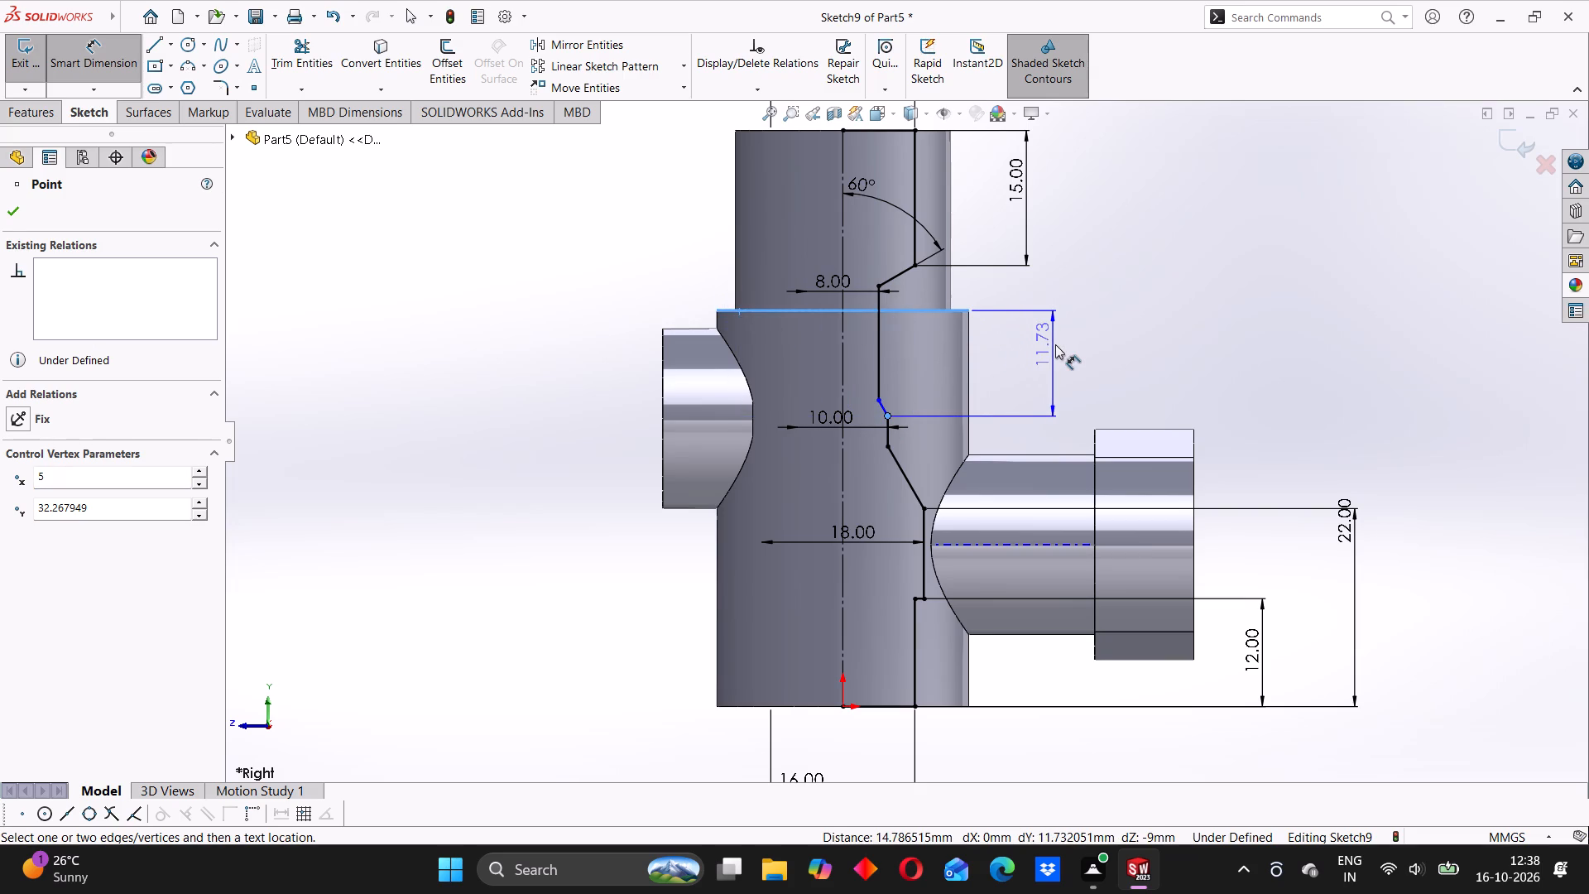
pyautogui.click(1055, 344)
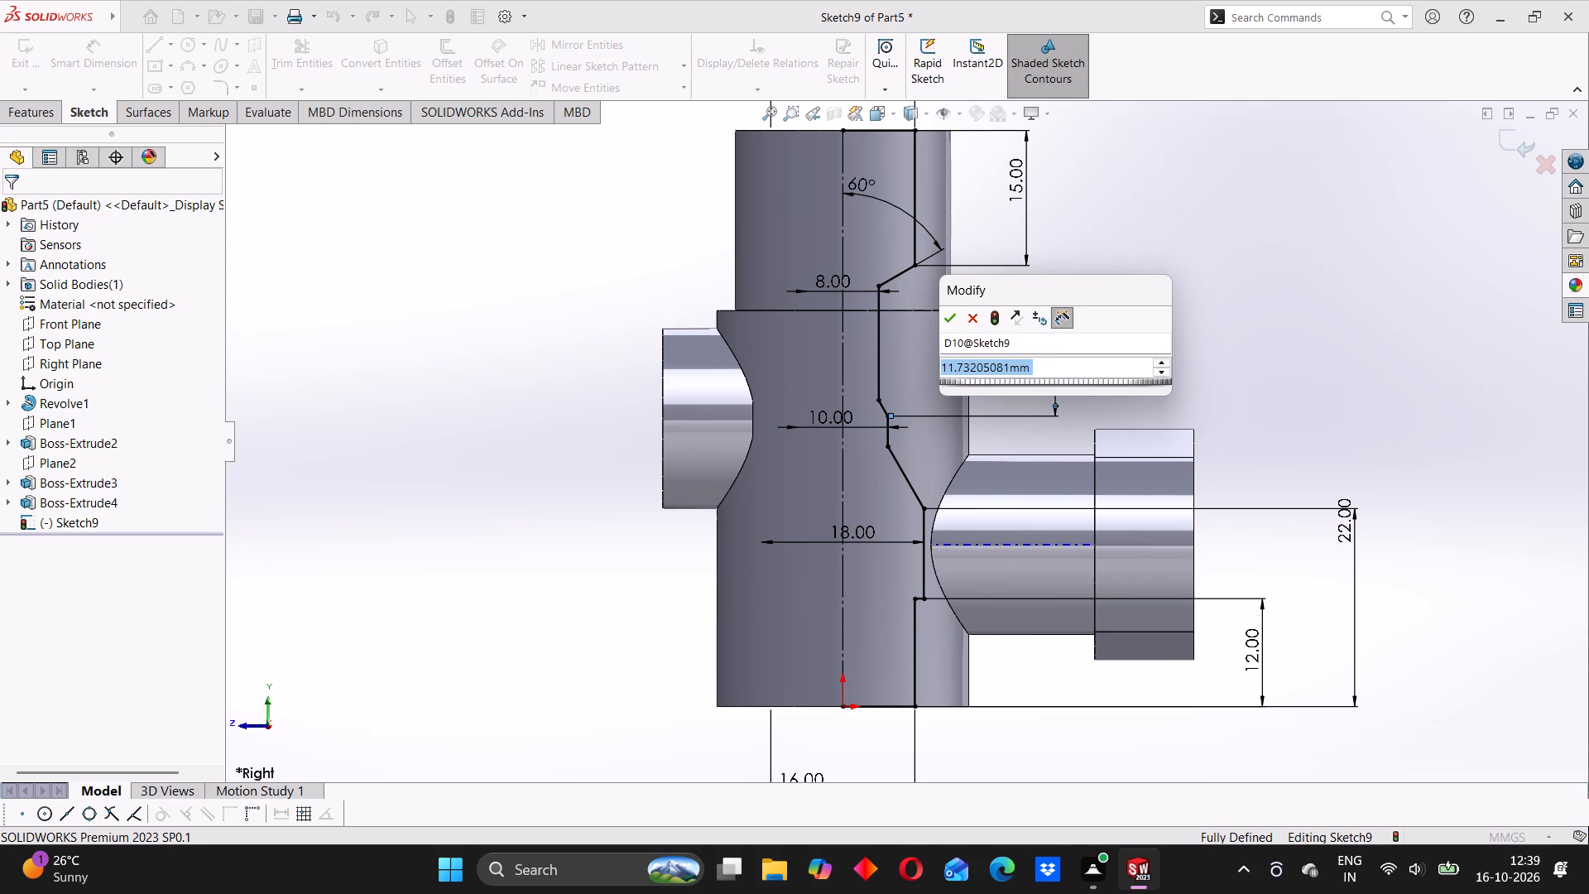
pyautogui.write('20')
pyautogui.press('Return')
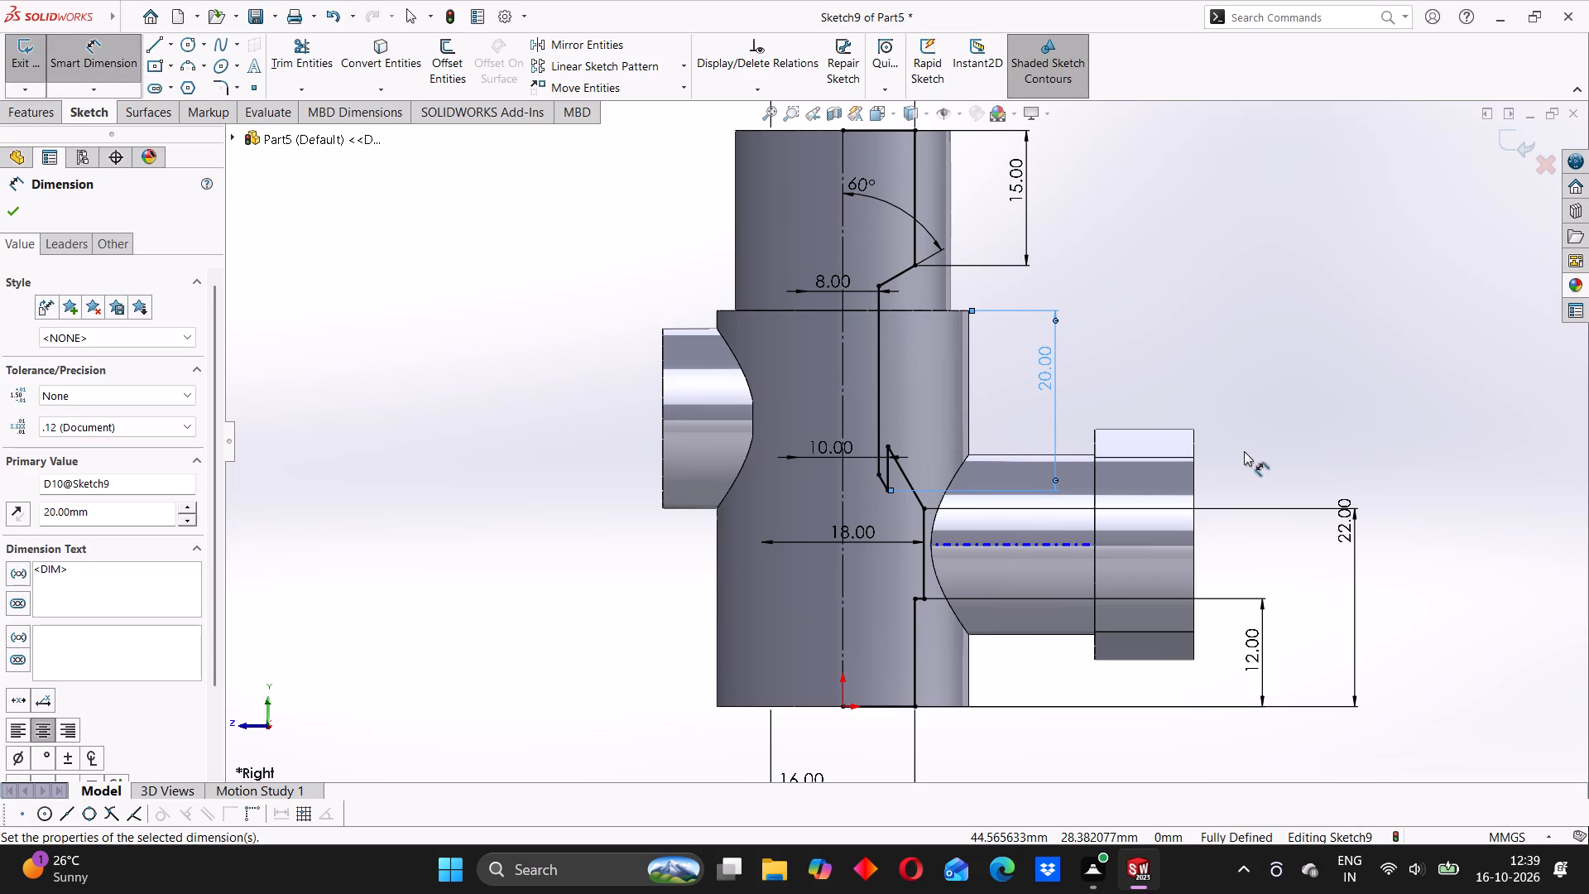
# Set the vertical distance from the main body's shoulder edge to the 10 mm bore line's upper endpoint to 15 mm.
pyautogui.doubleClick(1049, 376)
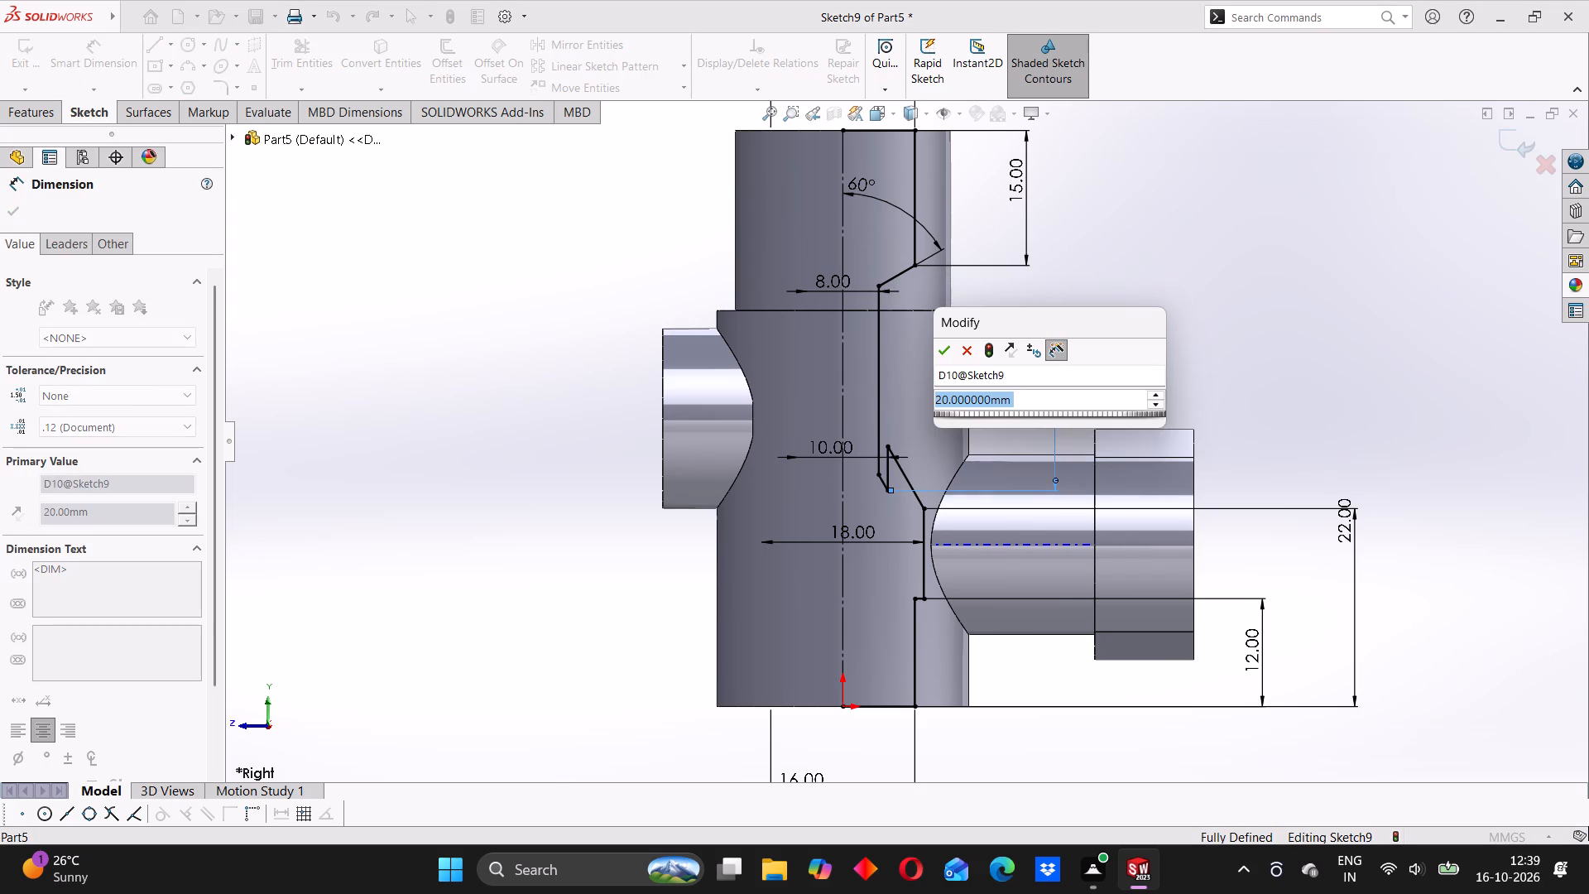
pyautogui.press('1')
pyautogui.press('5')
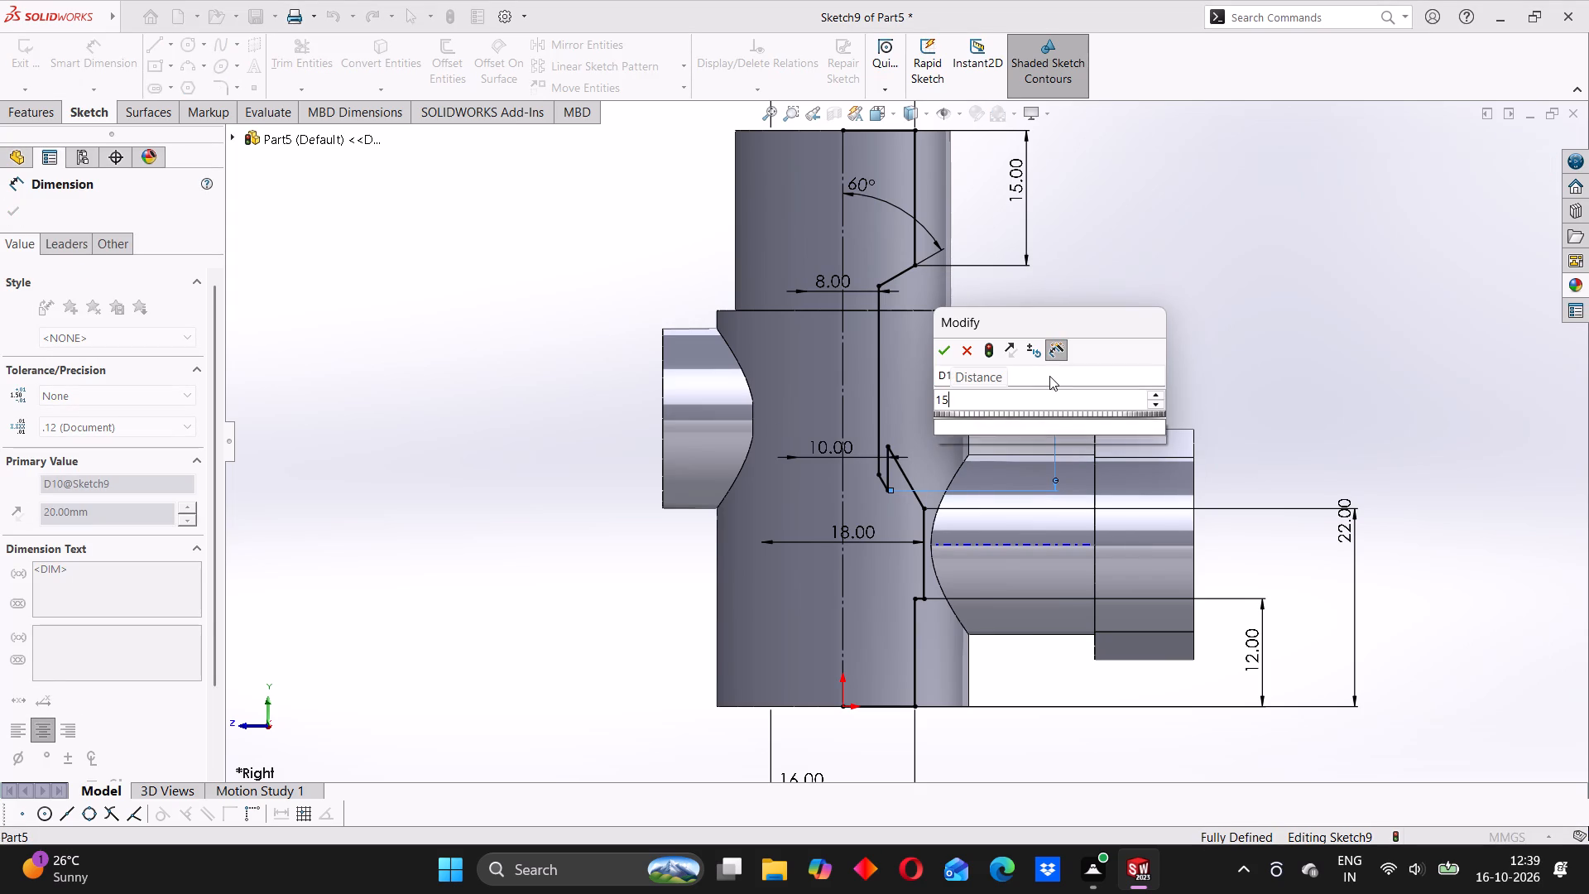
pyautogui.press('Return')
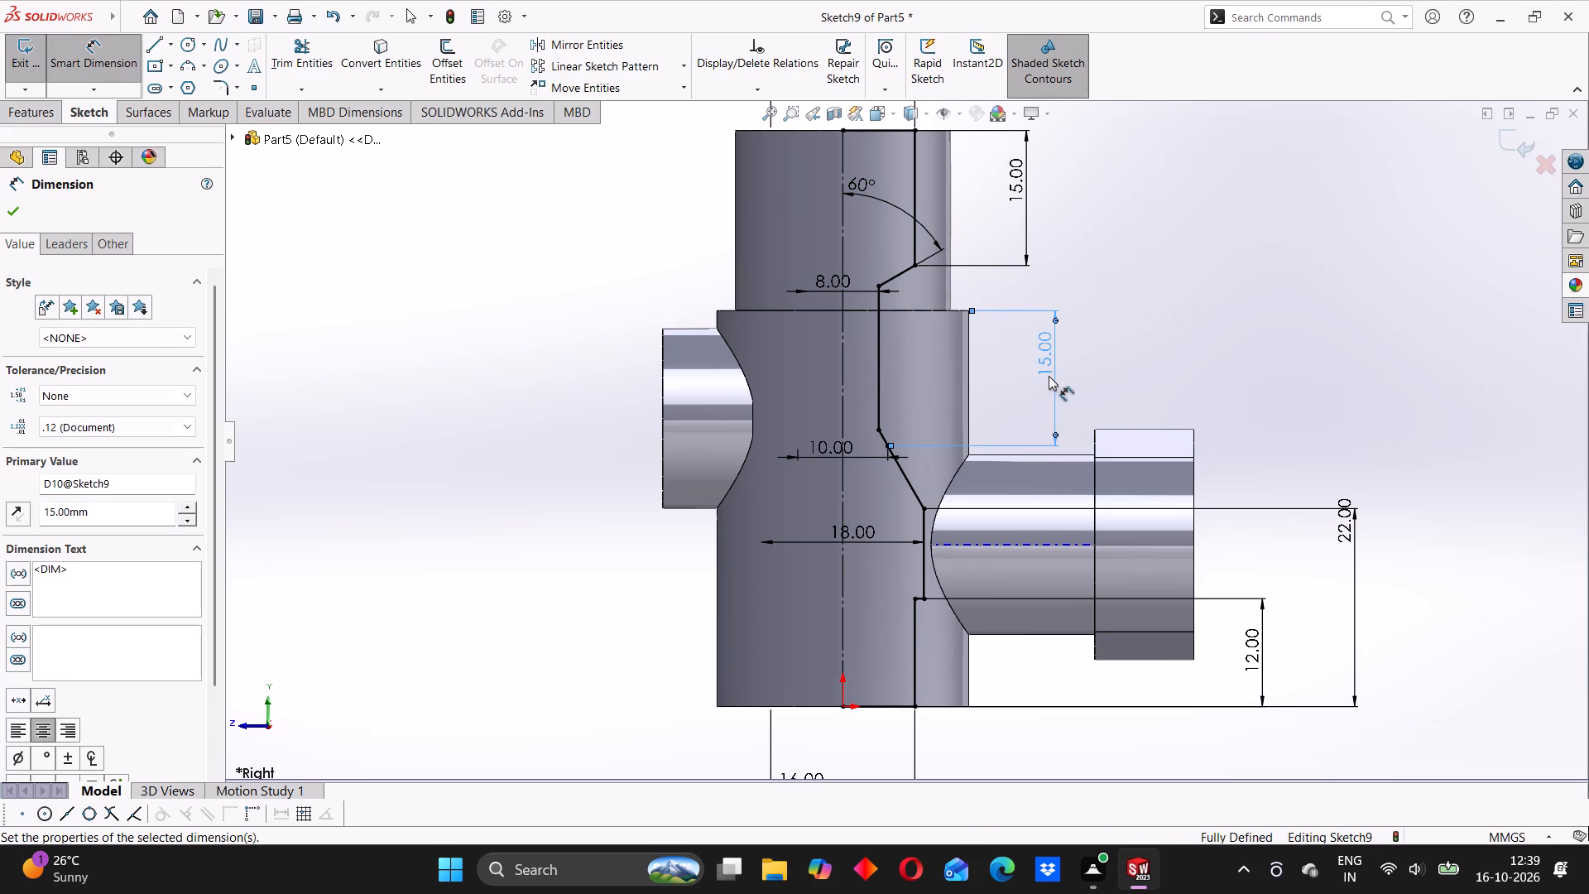
# Set the vertical distance from the main body's shoulder edge to the 10 mm bore line's upper endpoint to 12 mm.
pyautogui.doubleClick(1049, 356)
pyautogui.write('12')
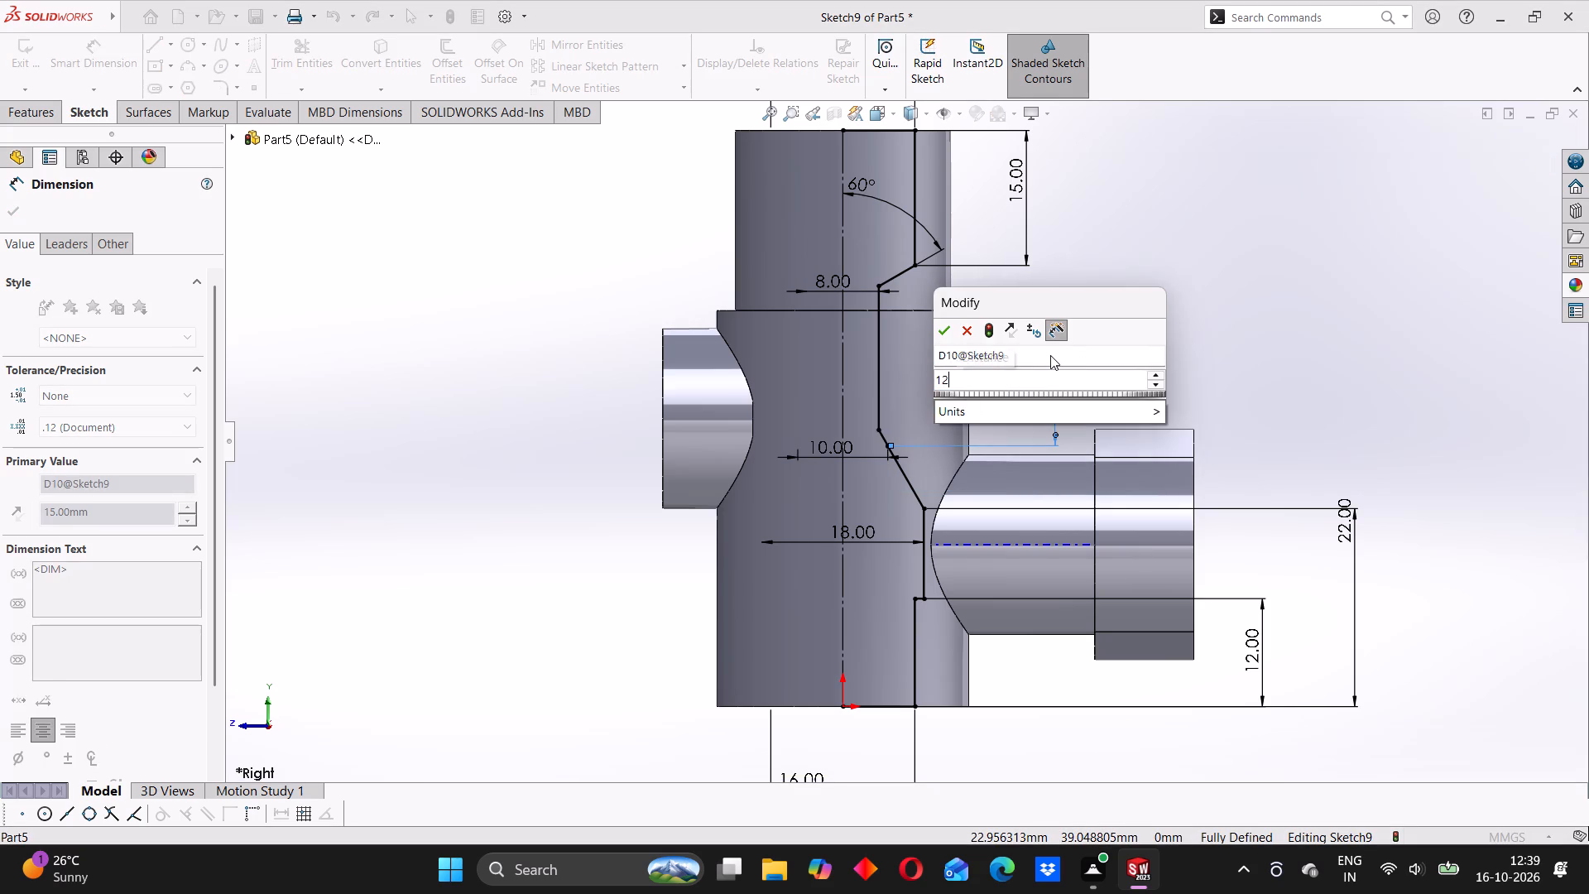
pyautogui.press('Return')
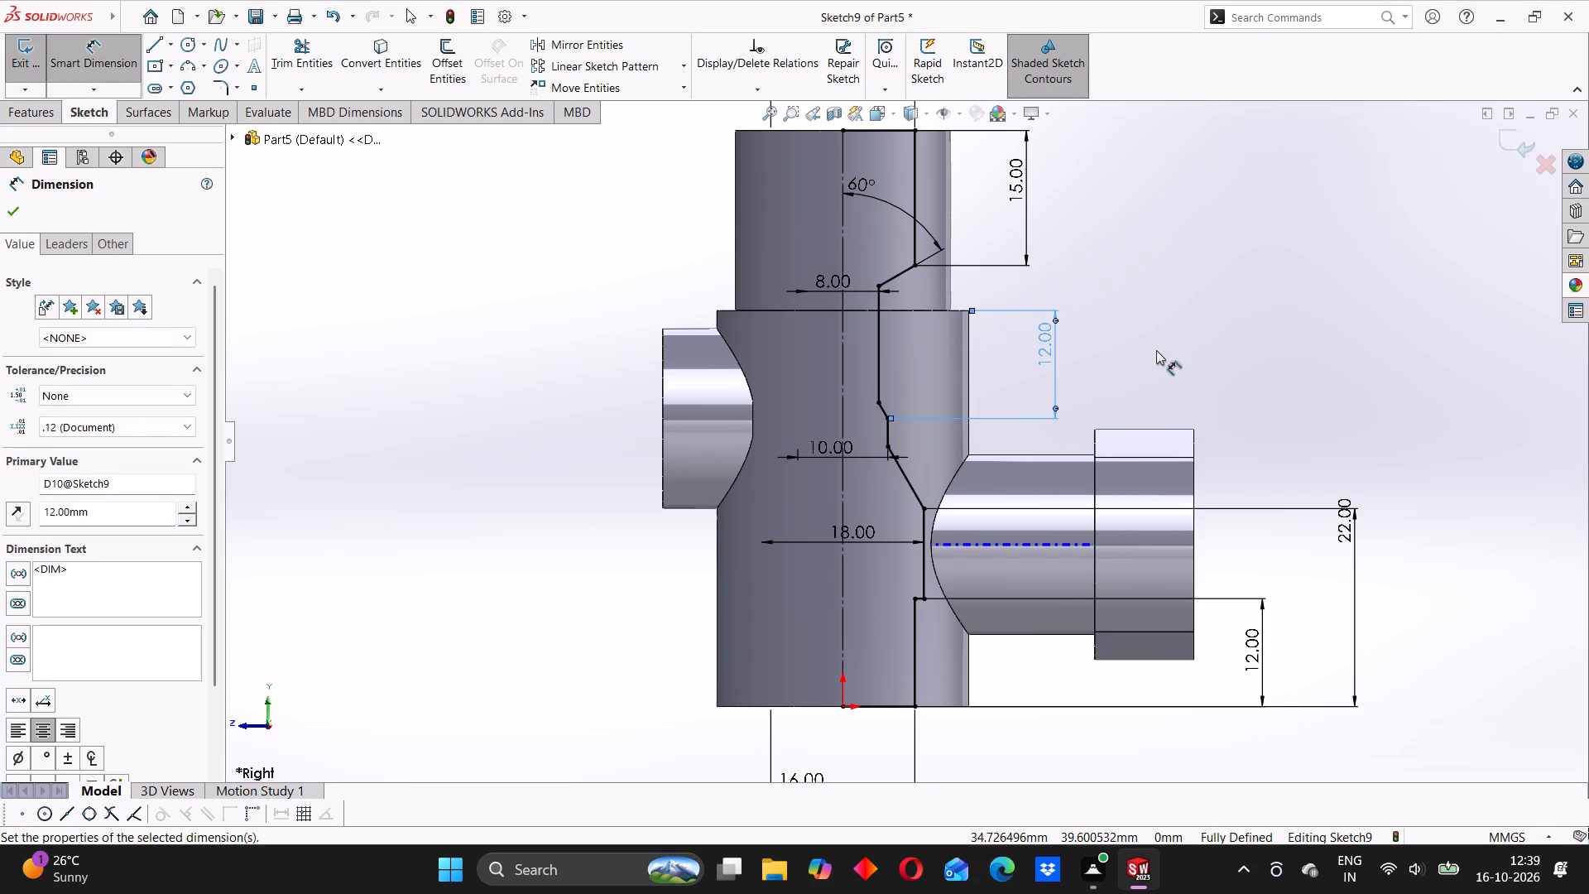
pyautogui.click(1156, 349)
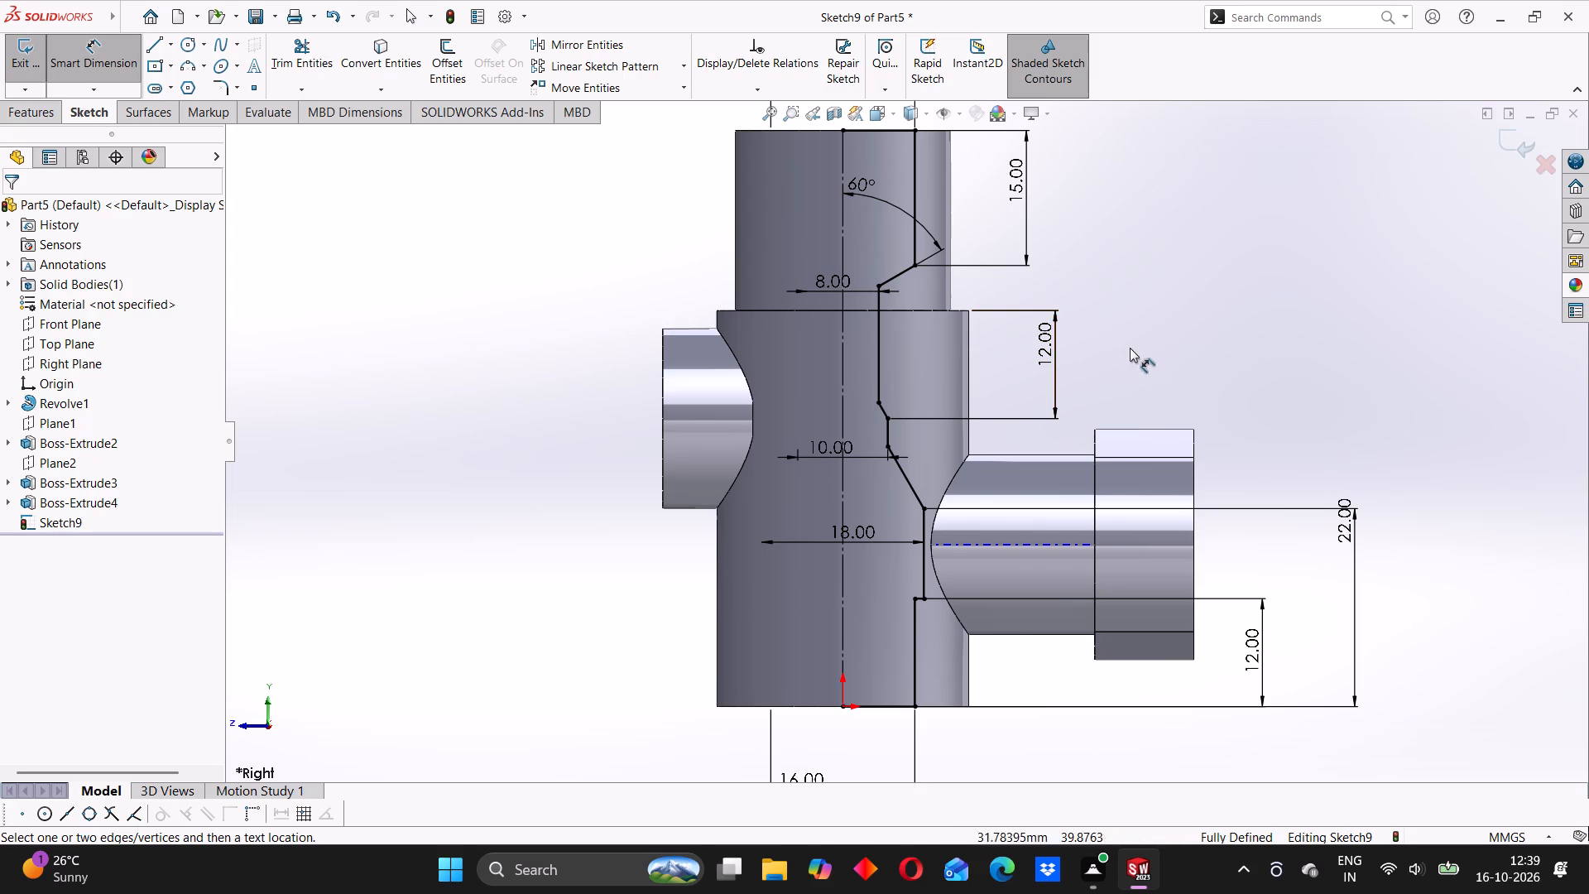
pyautogui.click(1130, 348)
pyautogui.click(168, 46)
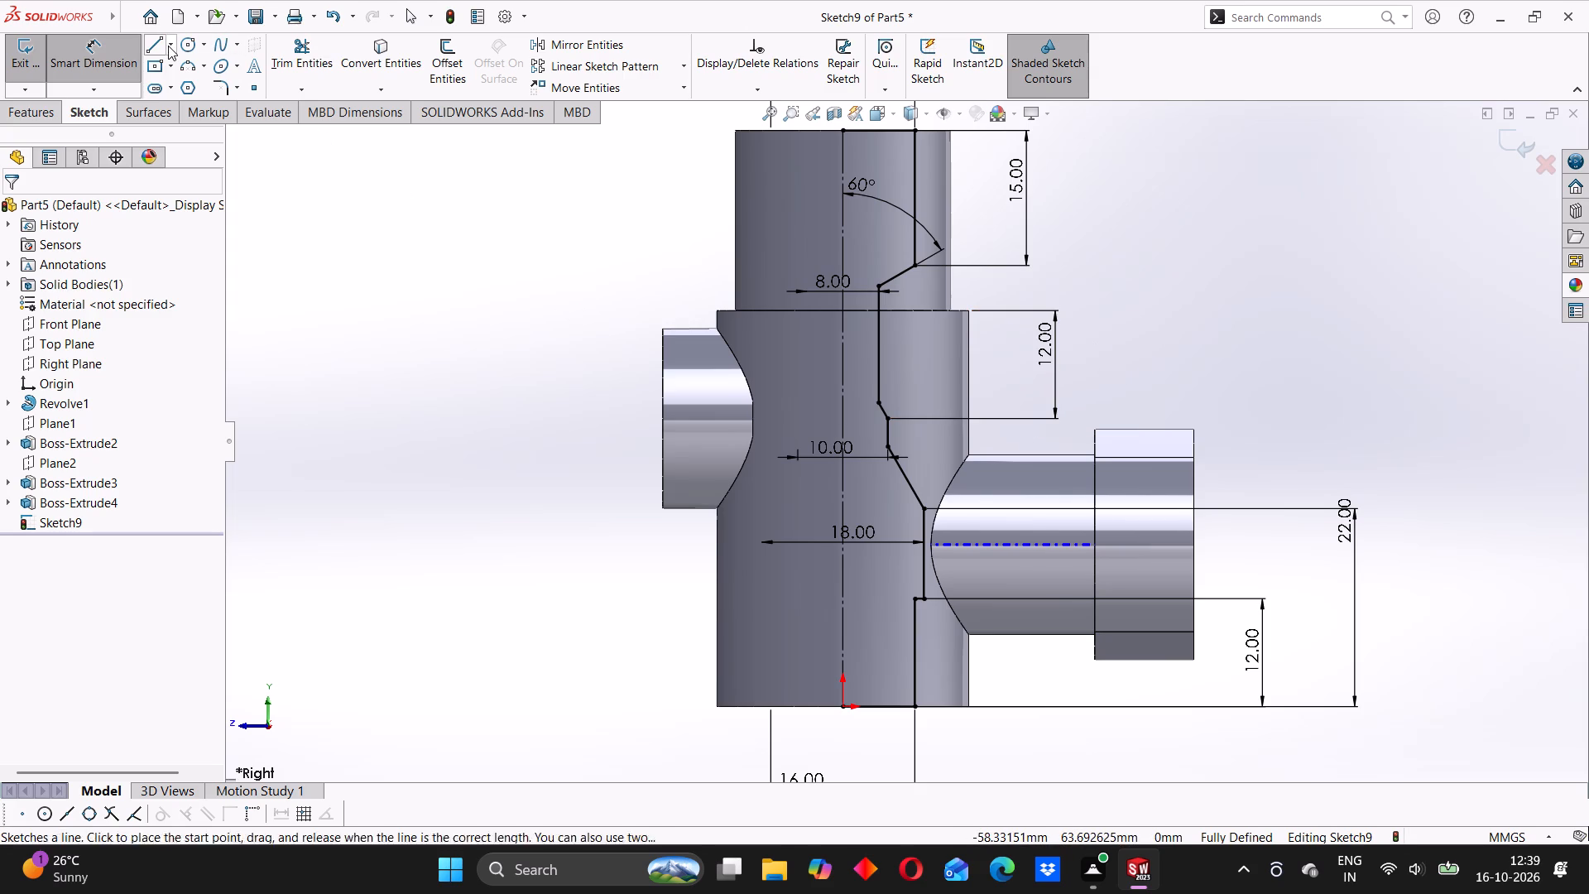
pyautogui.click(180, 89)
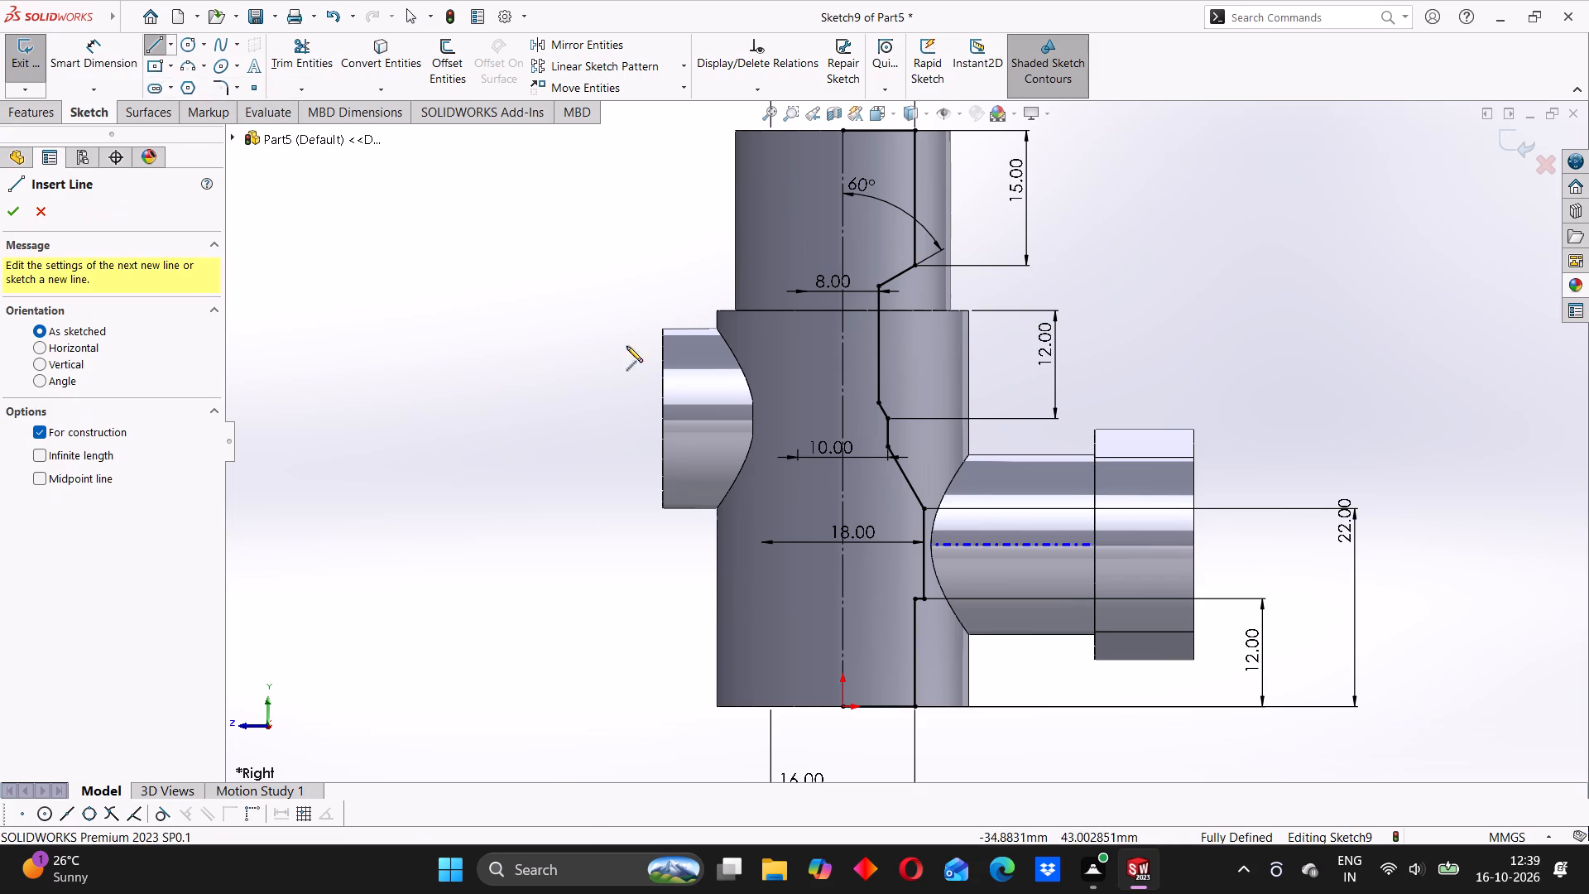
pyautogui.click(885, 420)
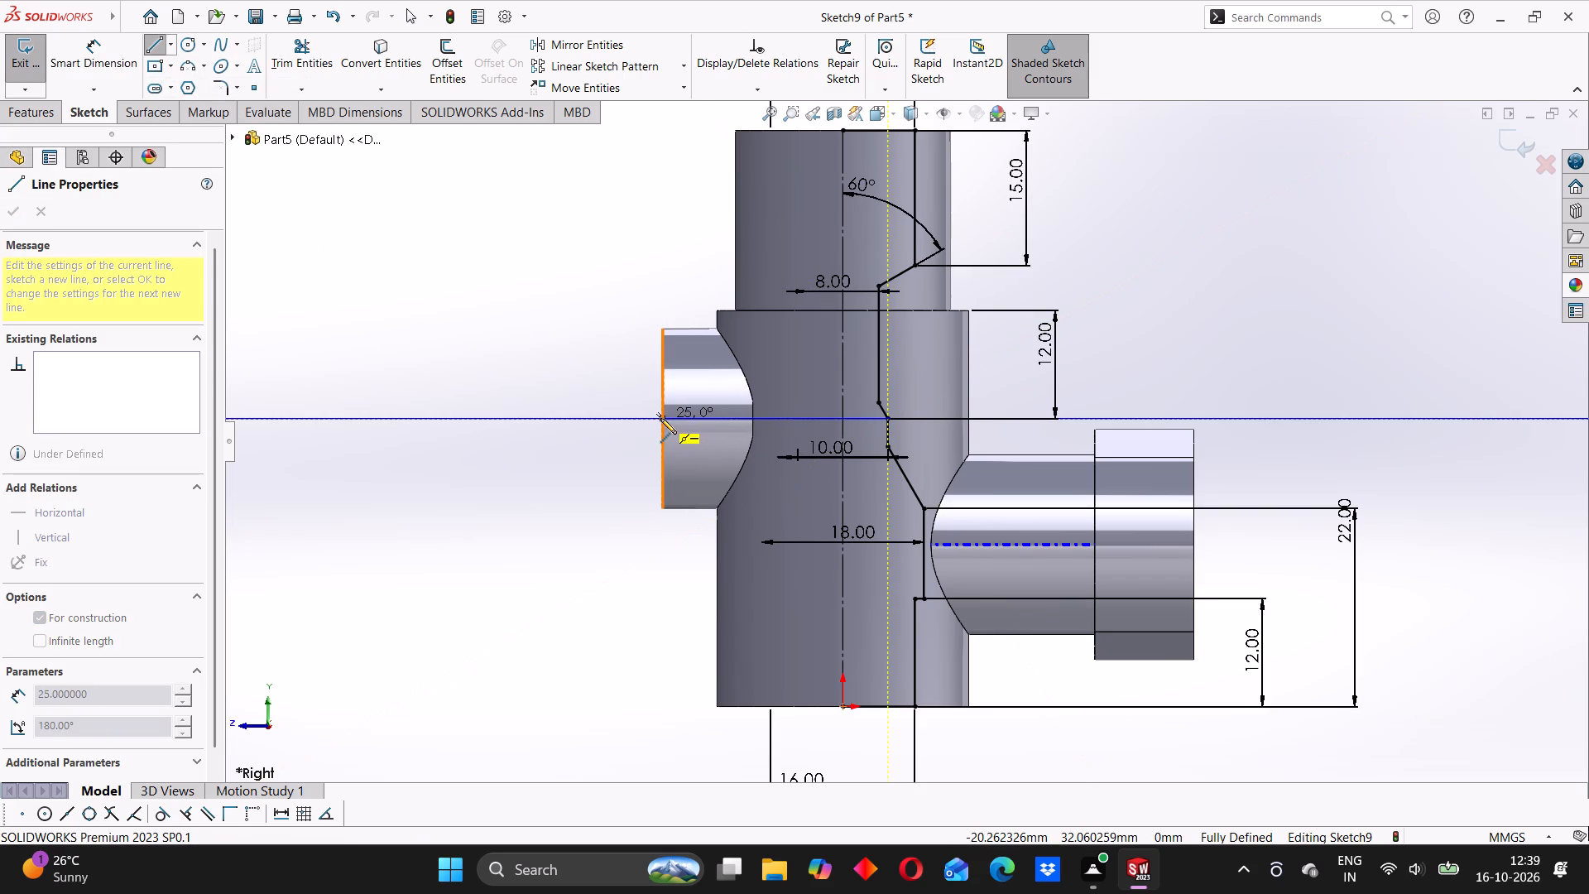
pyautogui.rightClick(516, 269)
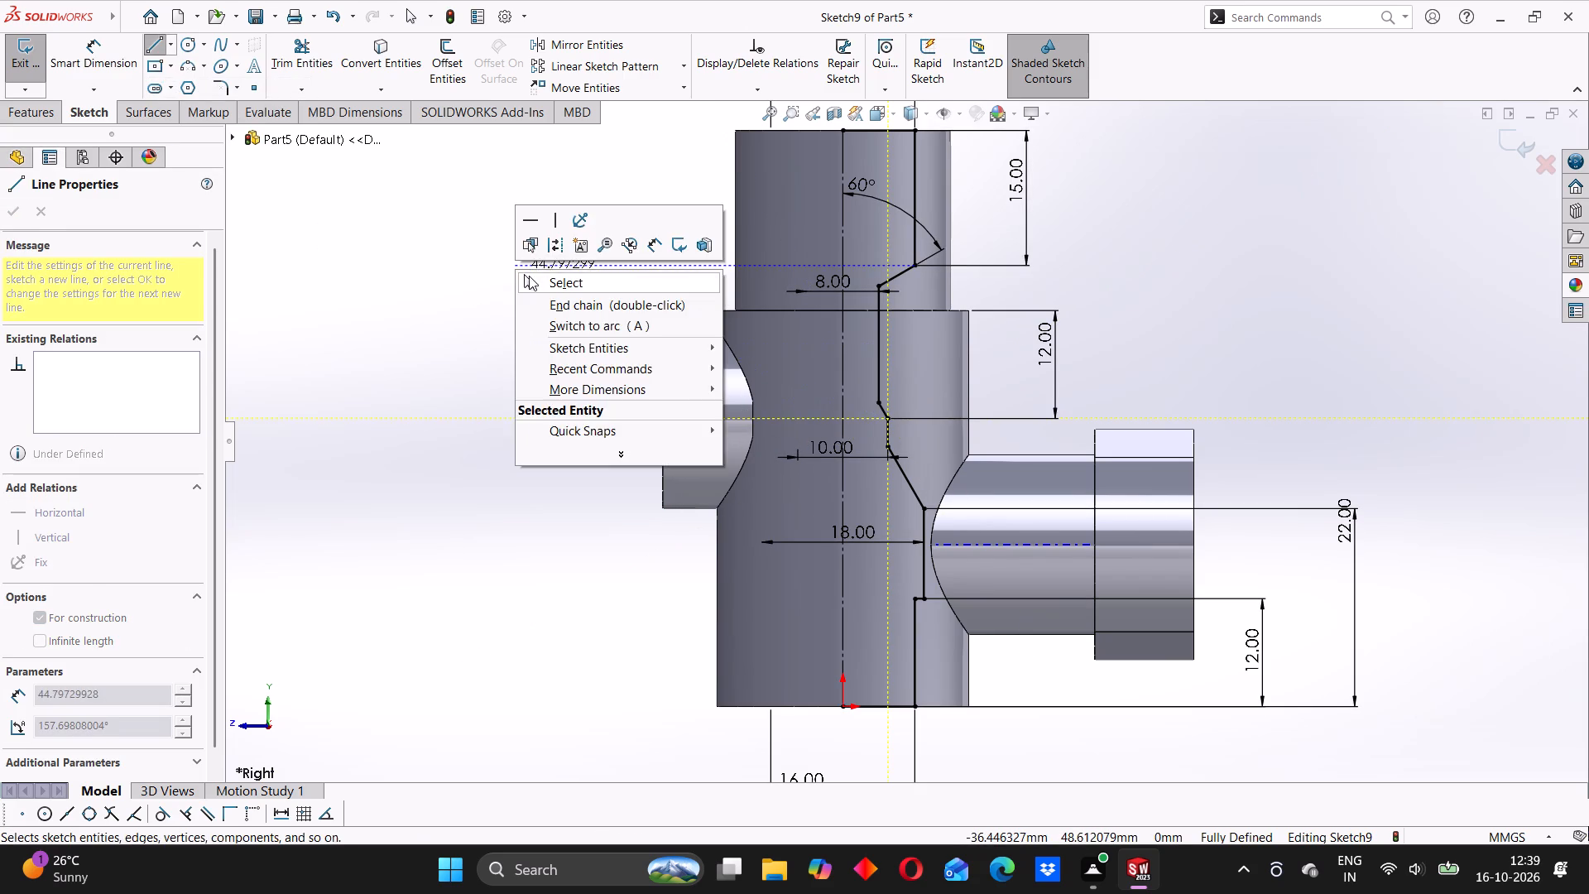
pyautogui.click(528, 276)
# Revolve-cut the stepped bore profile 360° about its vertical centreline through the main body.
pyautogui.scroll(2, 1023, 464)
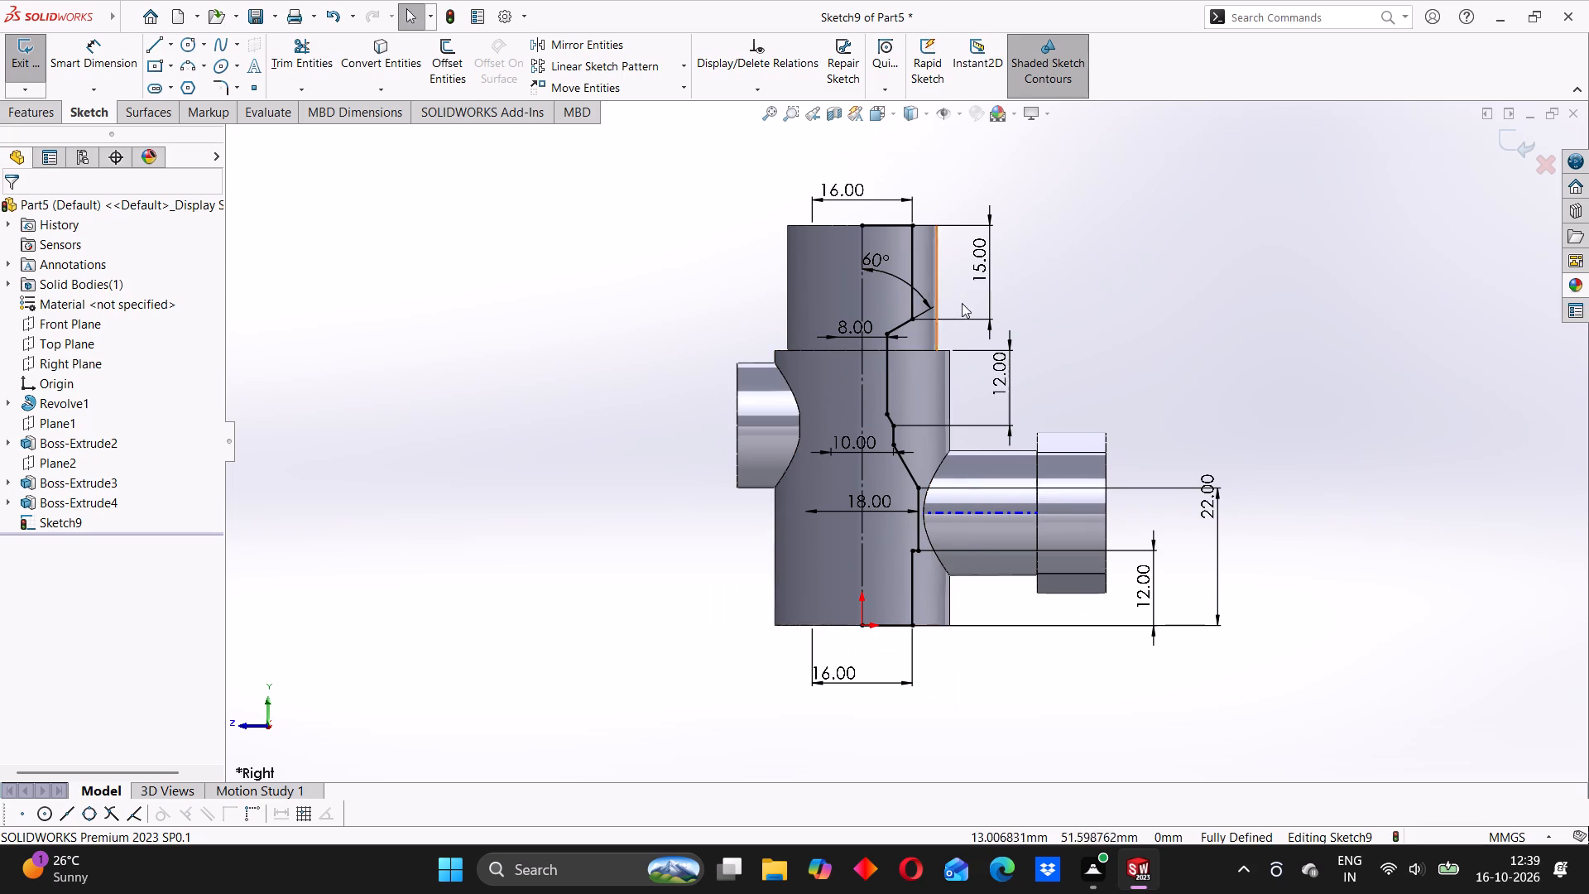
pyautogui.click(31, 113)
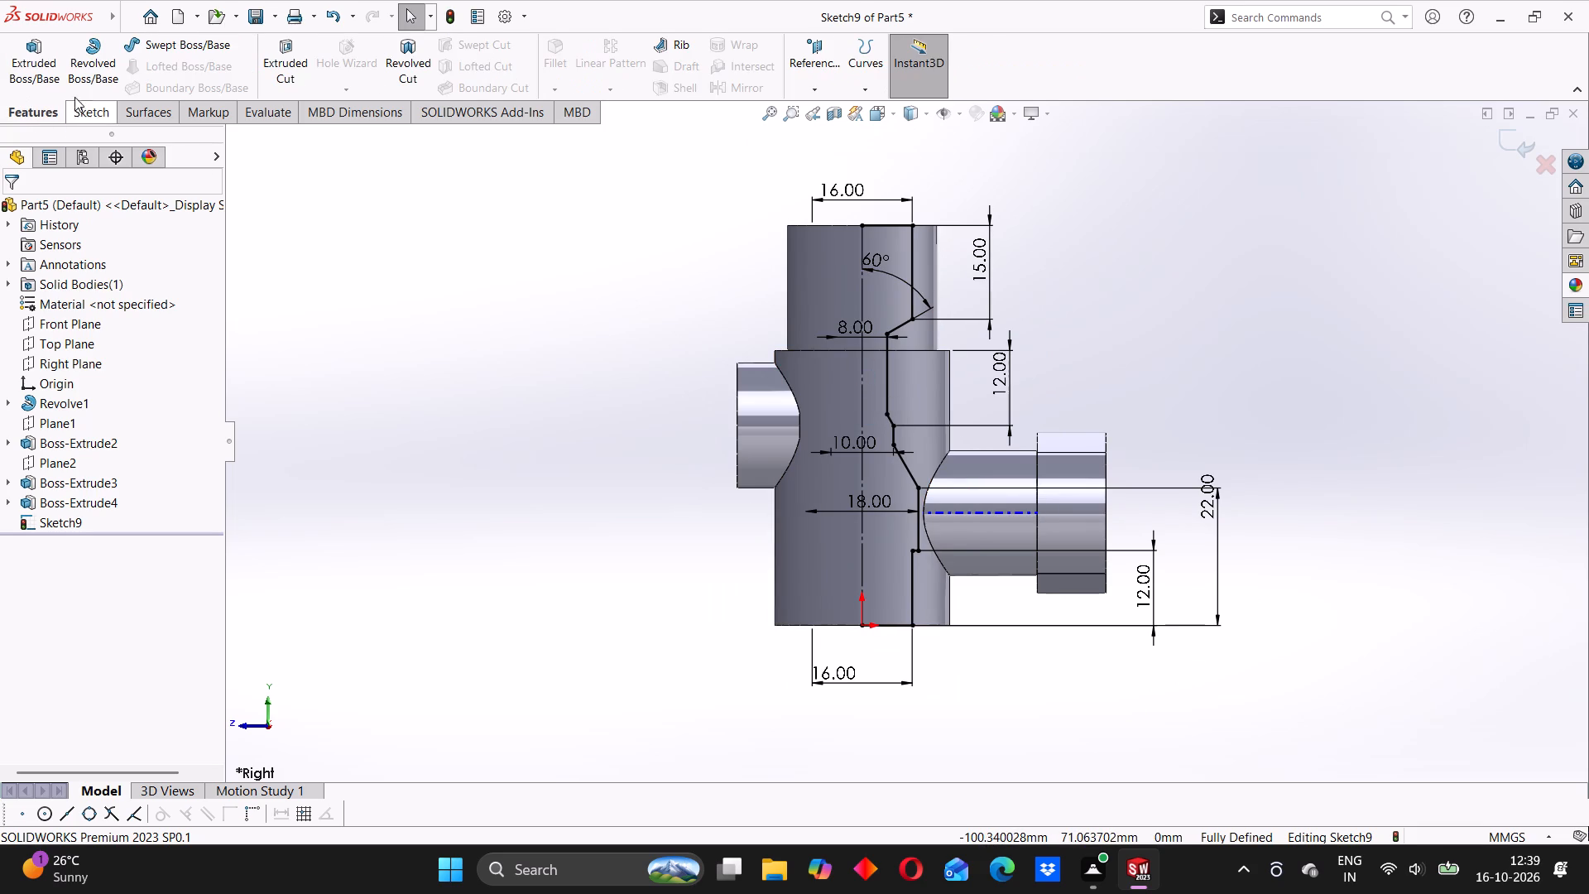
pyautogui.click(411, 59)
pyautogui.click(819, 445)
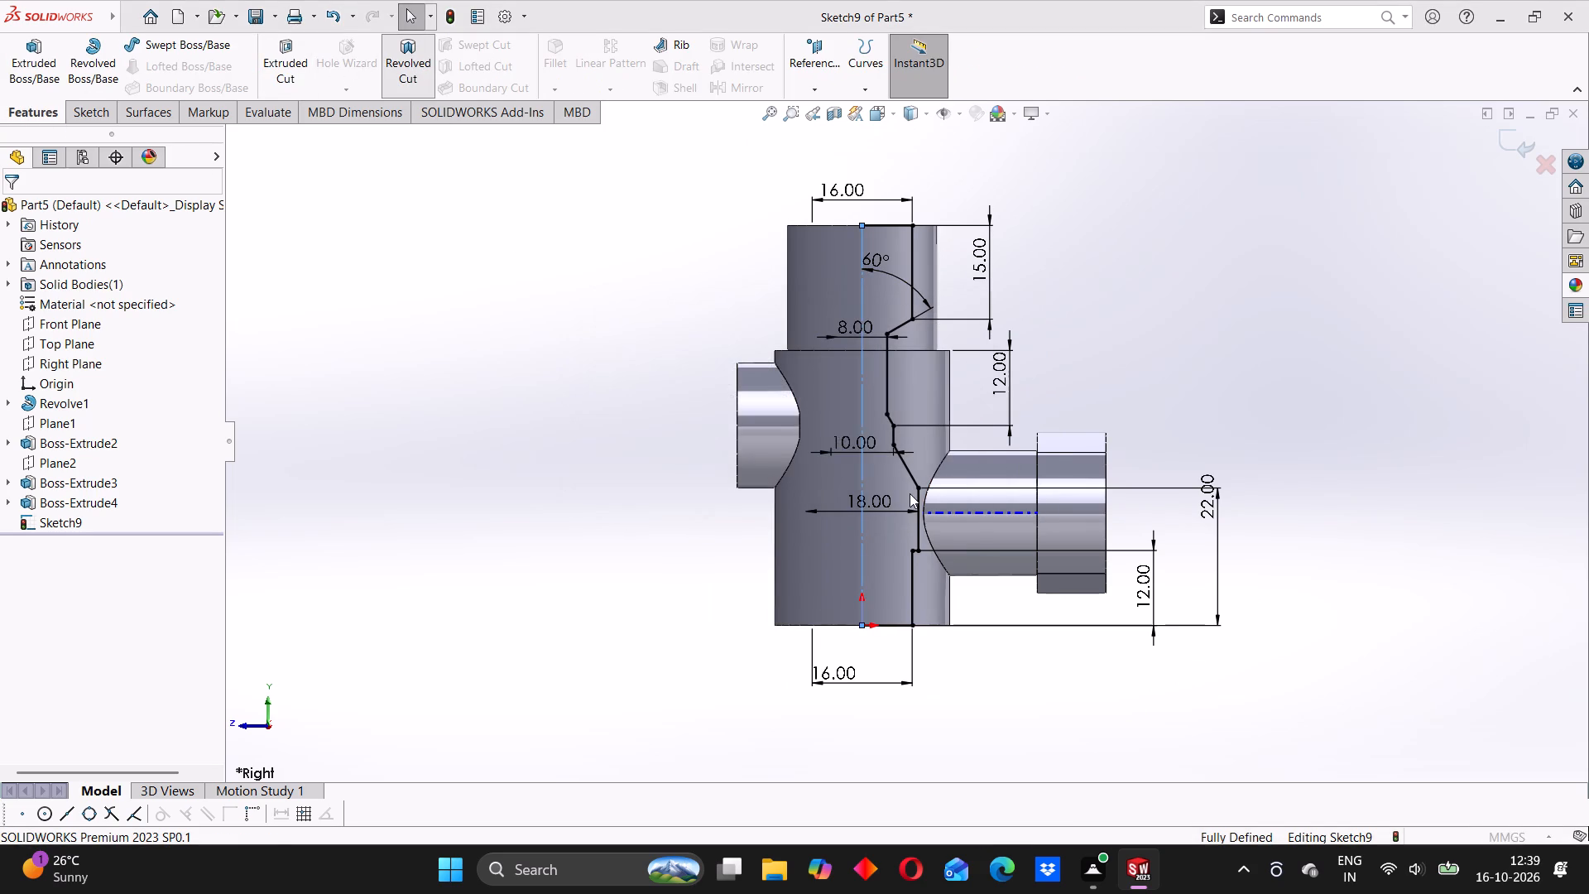
pyautogui.click(17, 218)
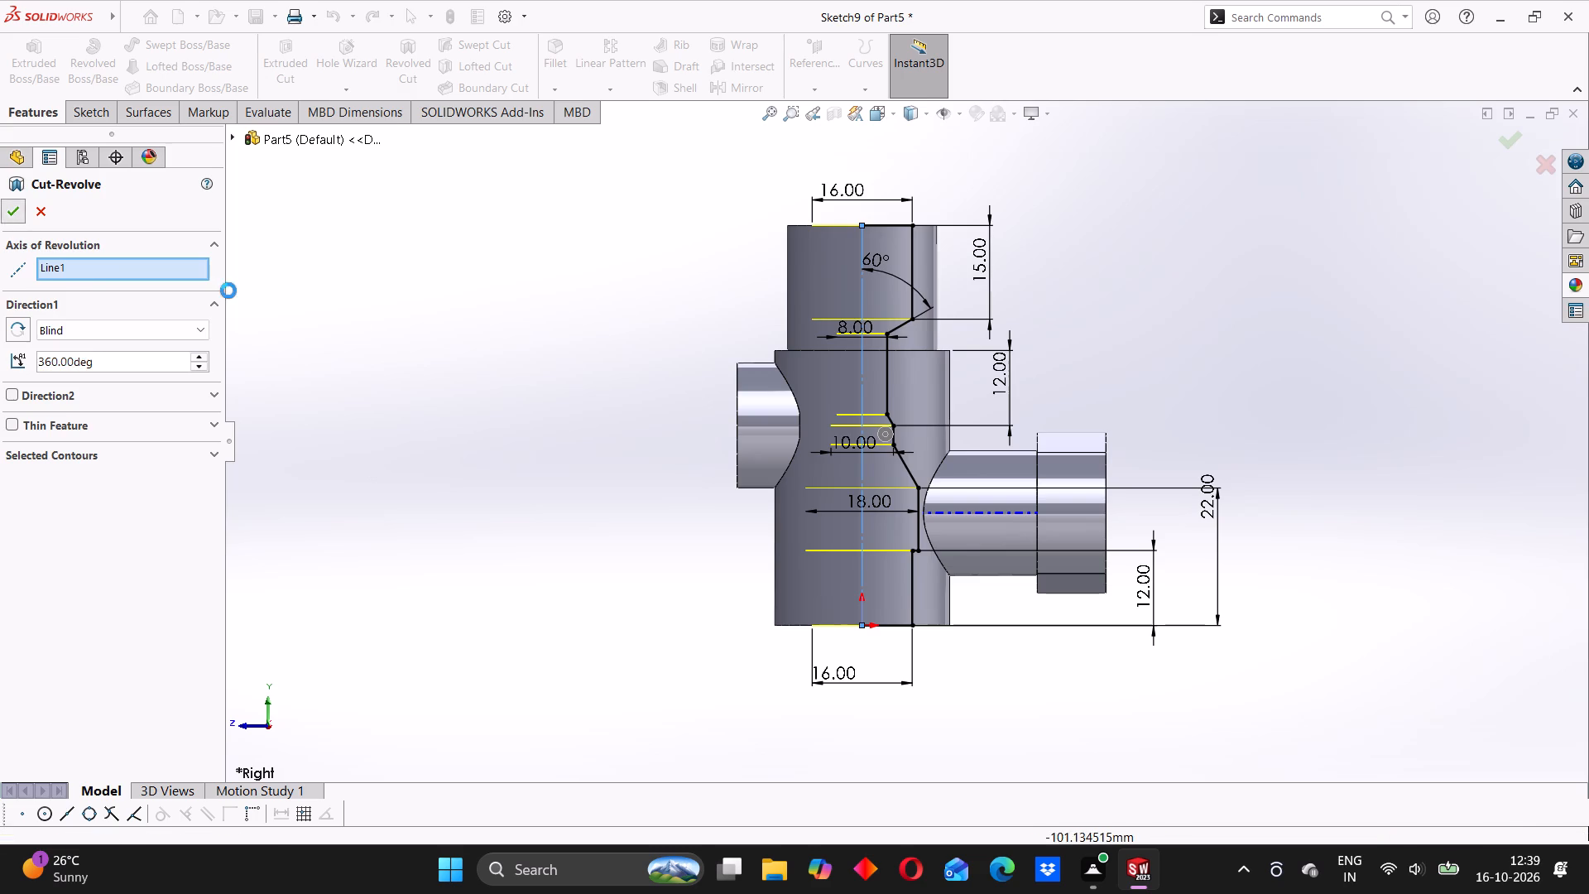
pyautogui.moveTo(1012, 520); pyautogui.dragTo(836, 582, button='middle')
pyautogui.click(1116, 347)
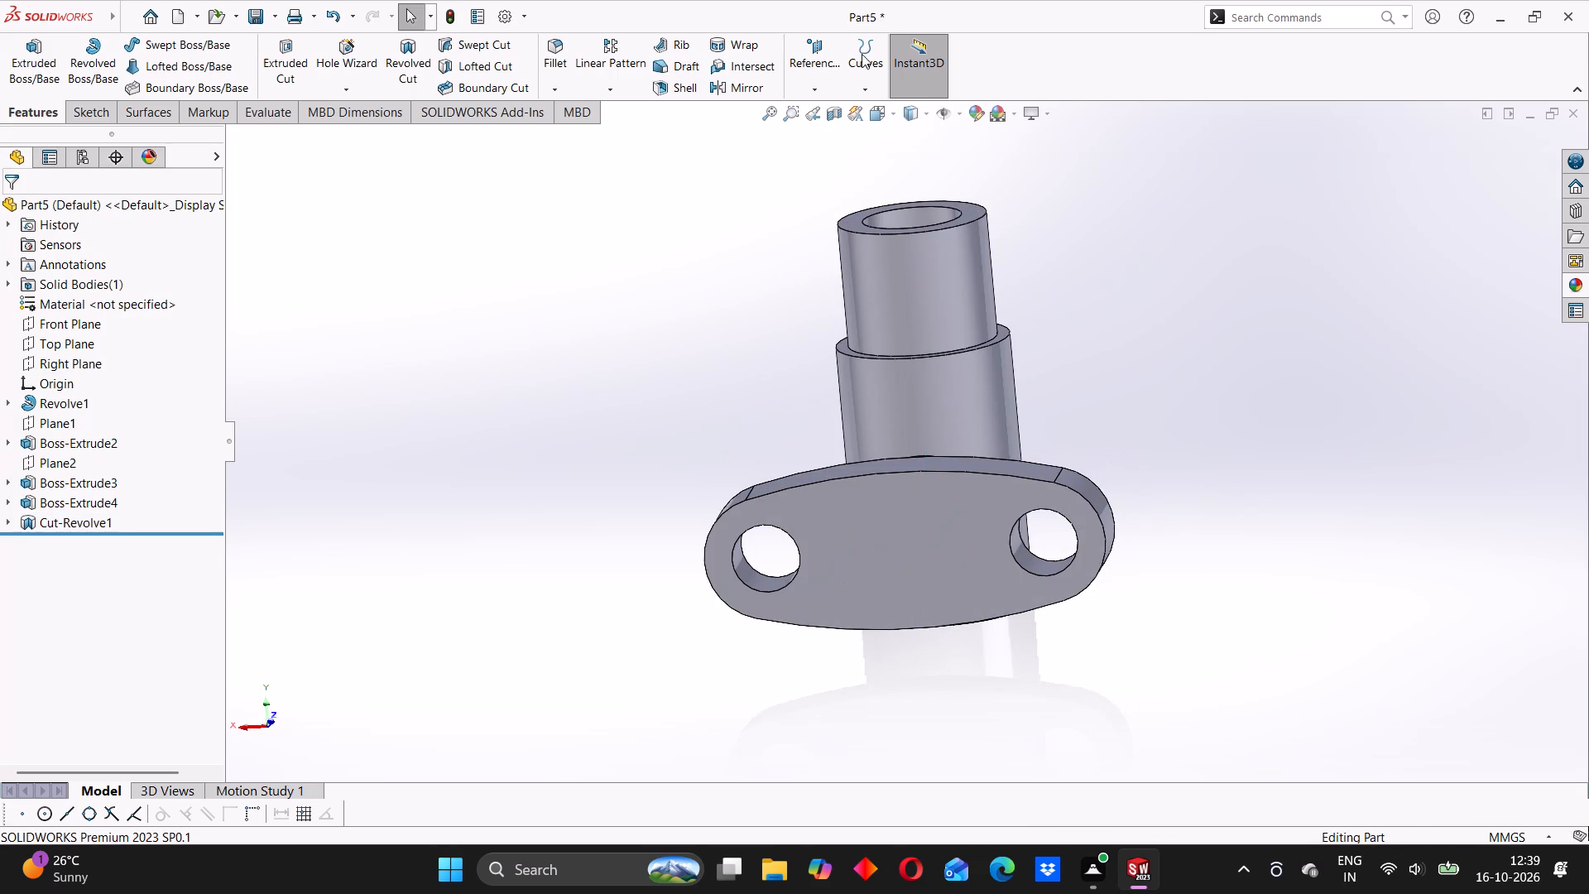
# Section the part along the Front Plane and examine the steps and tapers of the bore.
pyautogui.click(833, 116)
pyautogui.moveTo(891, 388); pyautogui.dragTo(949, 385, button='middle')
pyautogui.click(1512, 143)
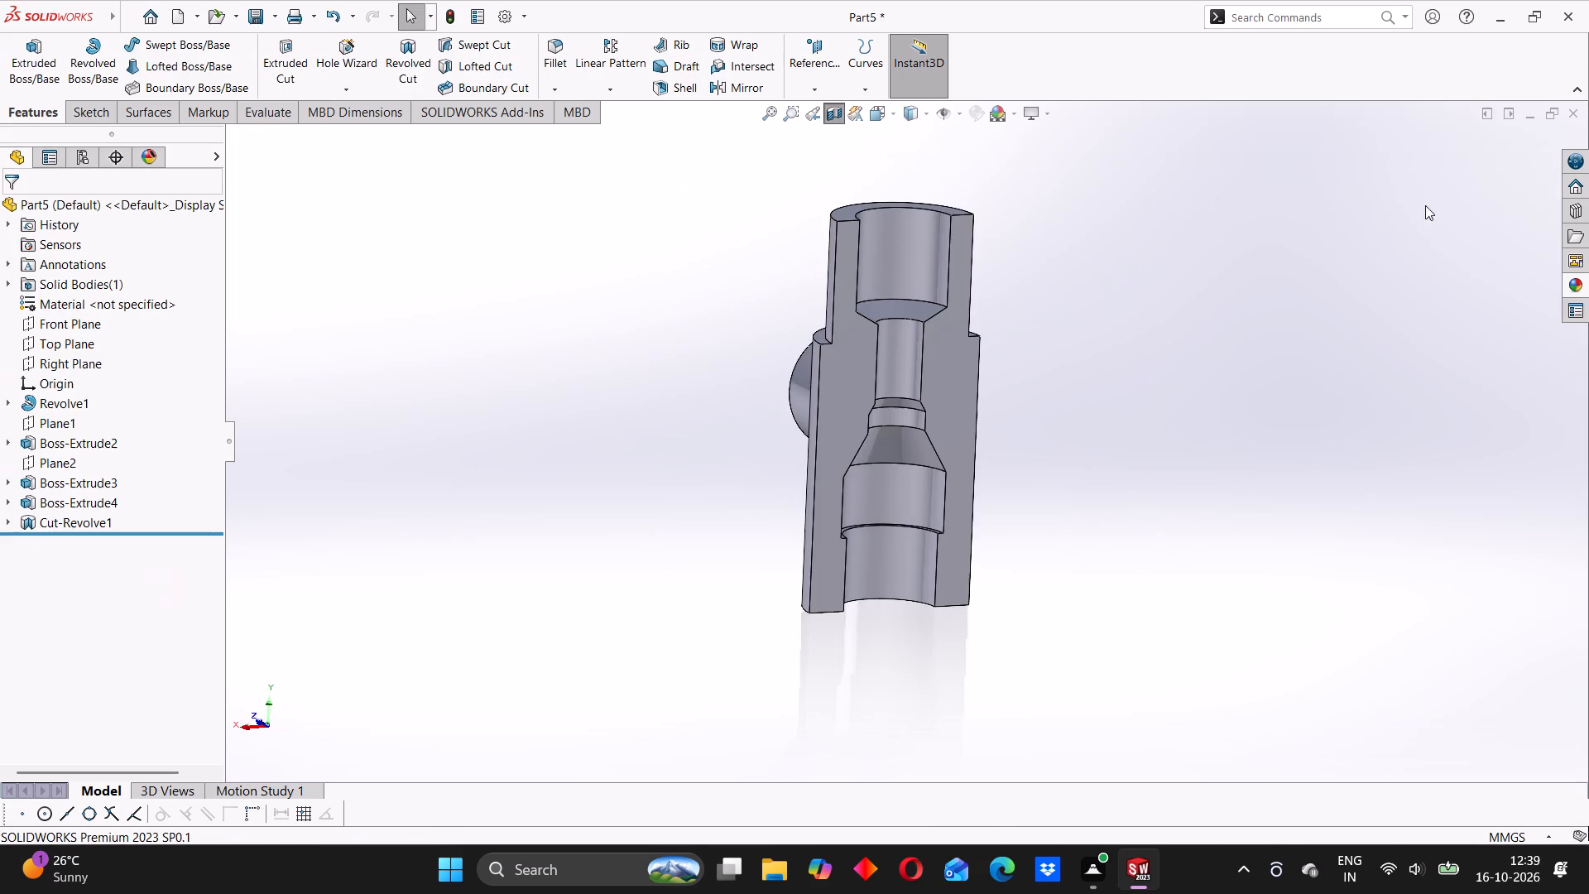
pyautogui.moveTo(901, 481); pyautogui.dragTo(838, 446, button='middle')
pyautogui.scroll(-3, 937, 435)
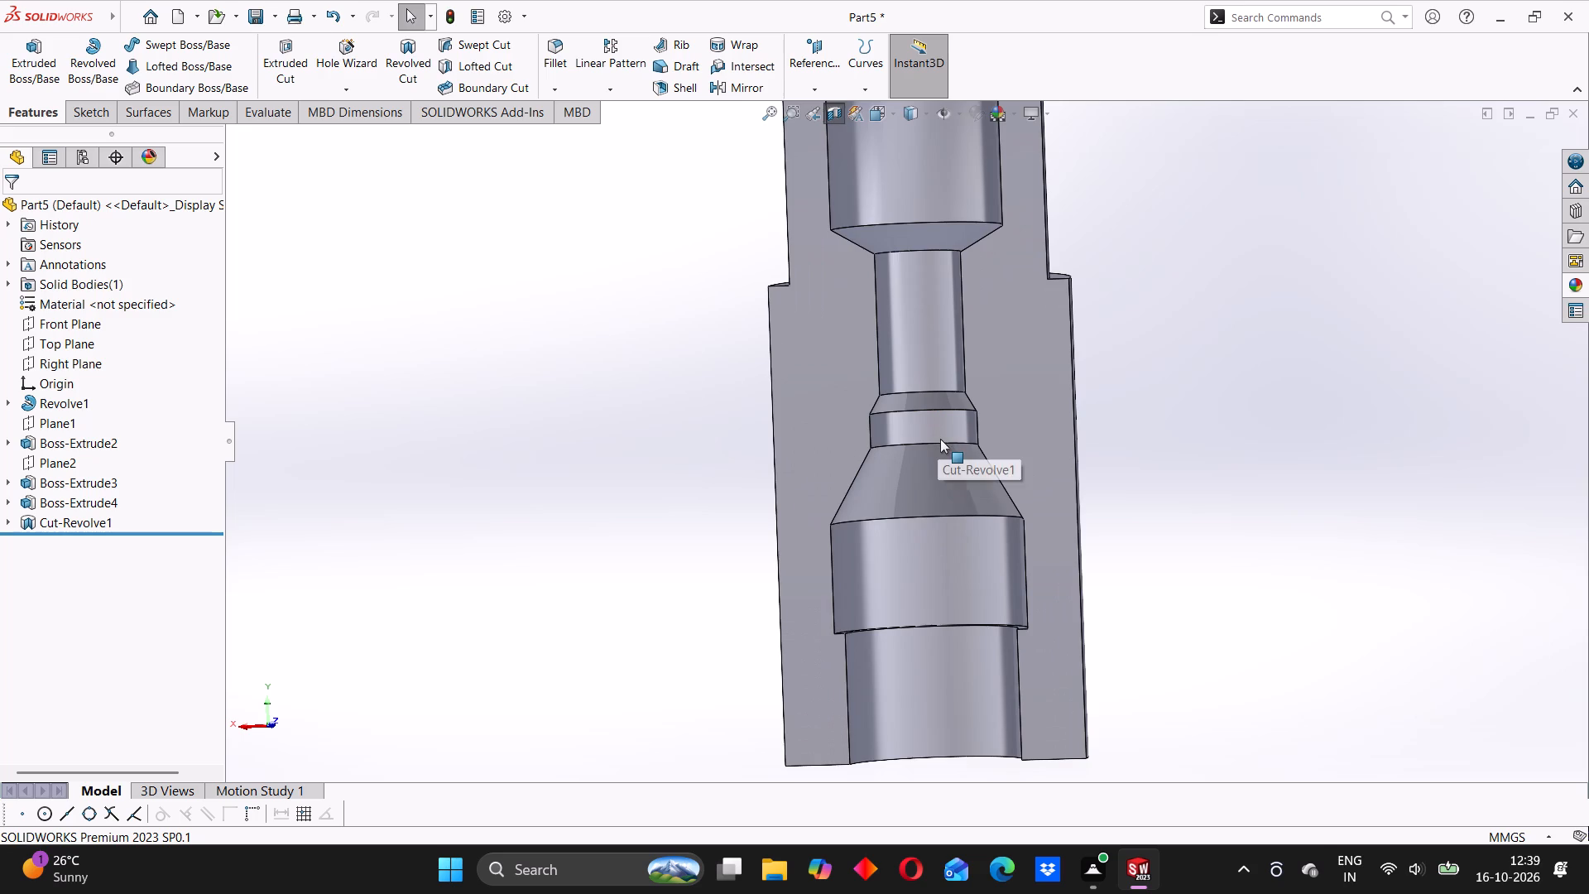
pyautogui.scroll(3, 940, 439)
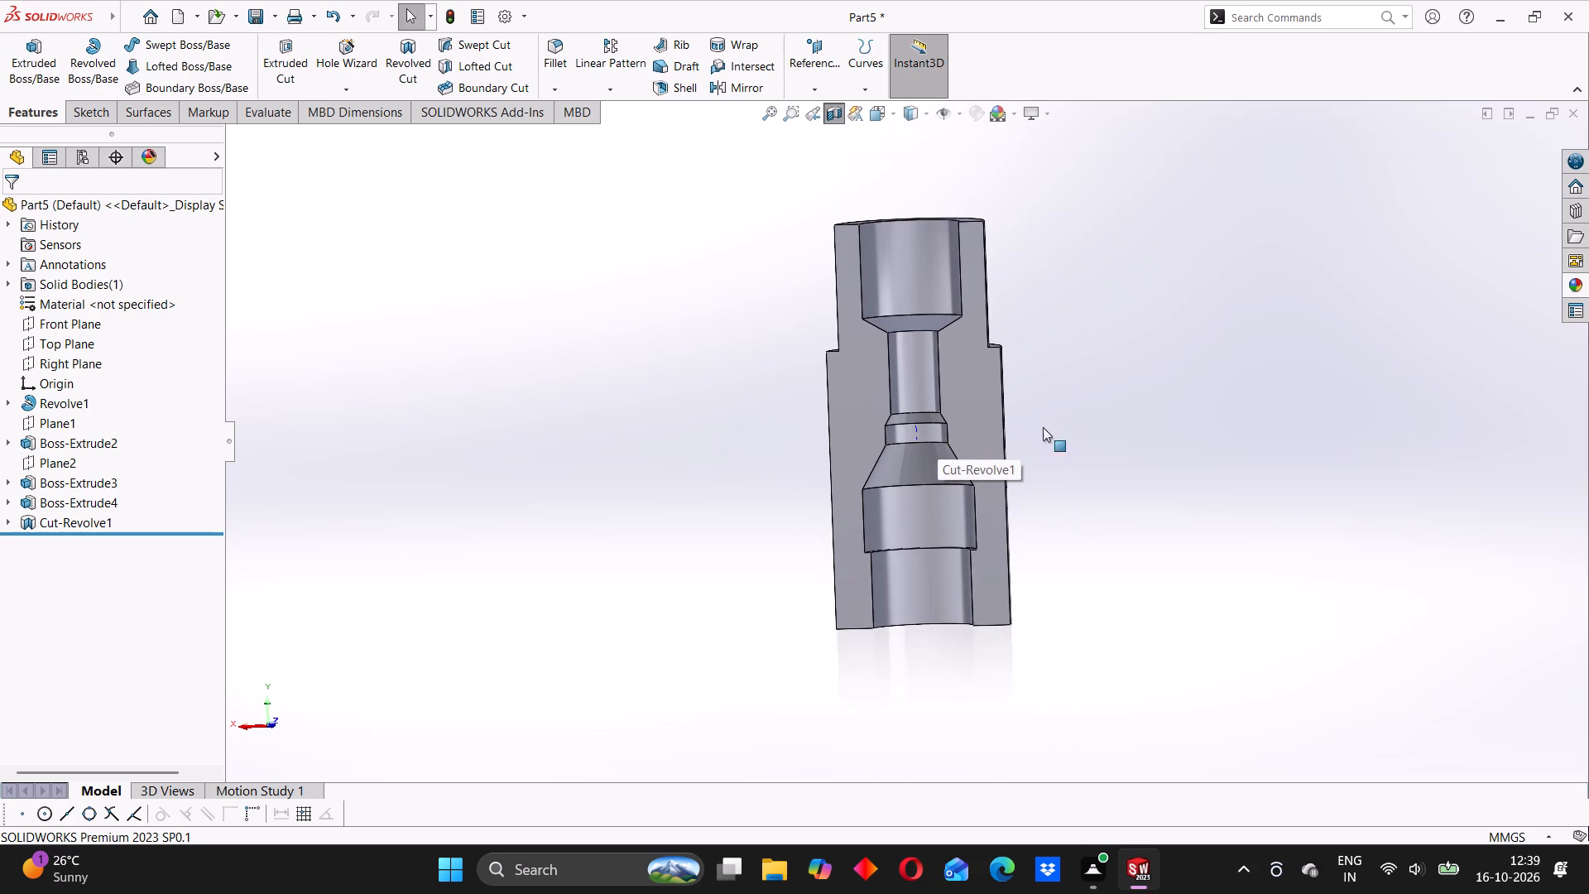
pyautogui.moveTo(1050, 427); pyautogui.dragTo(1048, 494, button='middle')
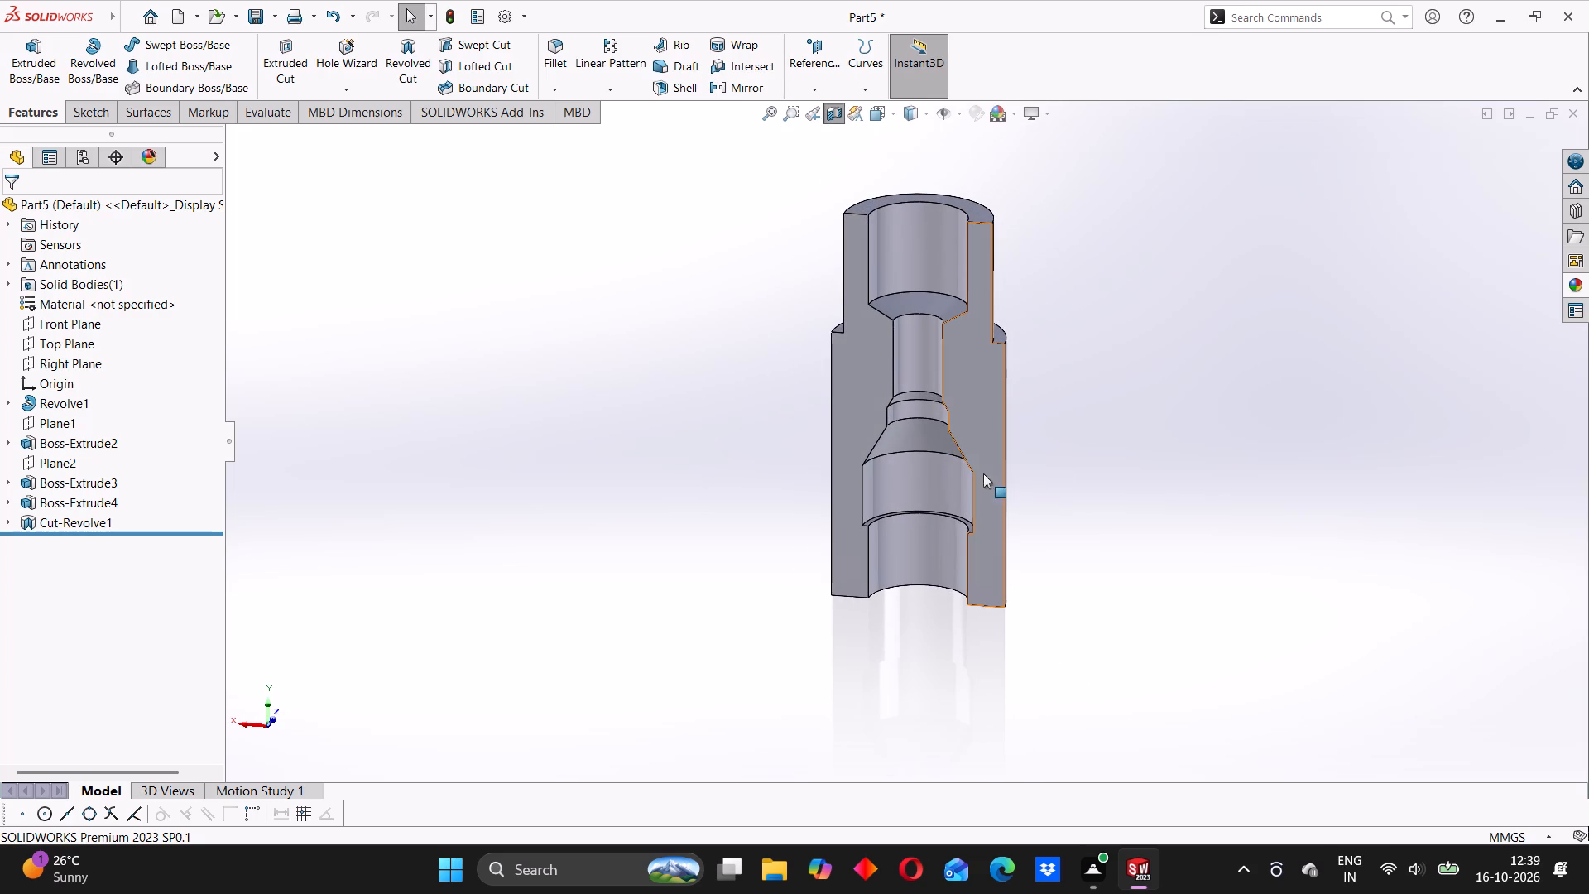
pyautogui.scroll(-3, 926, 441)
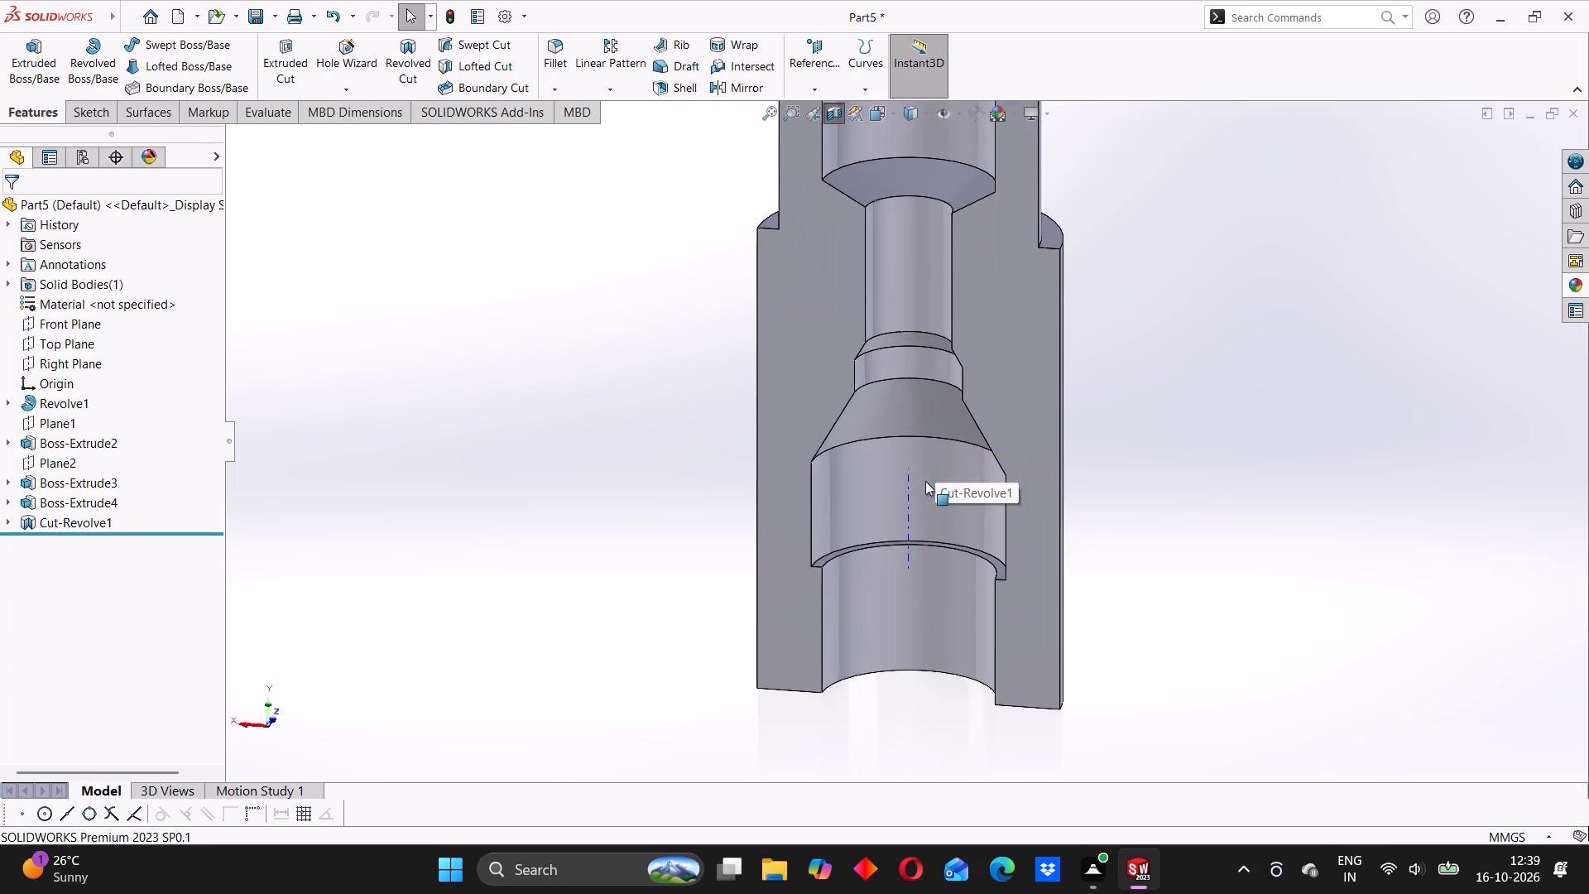
pyautogui.moveTo(879, 512); pyautogui.dragTo(902, 422, button='middle')
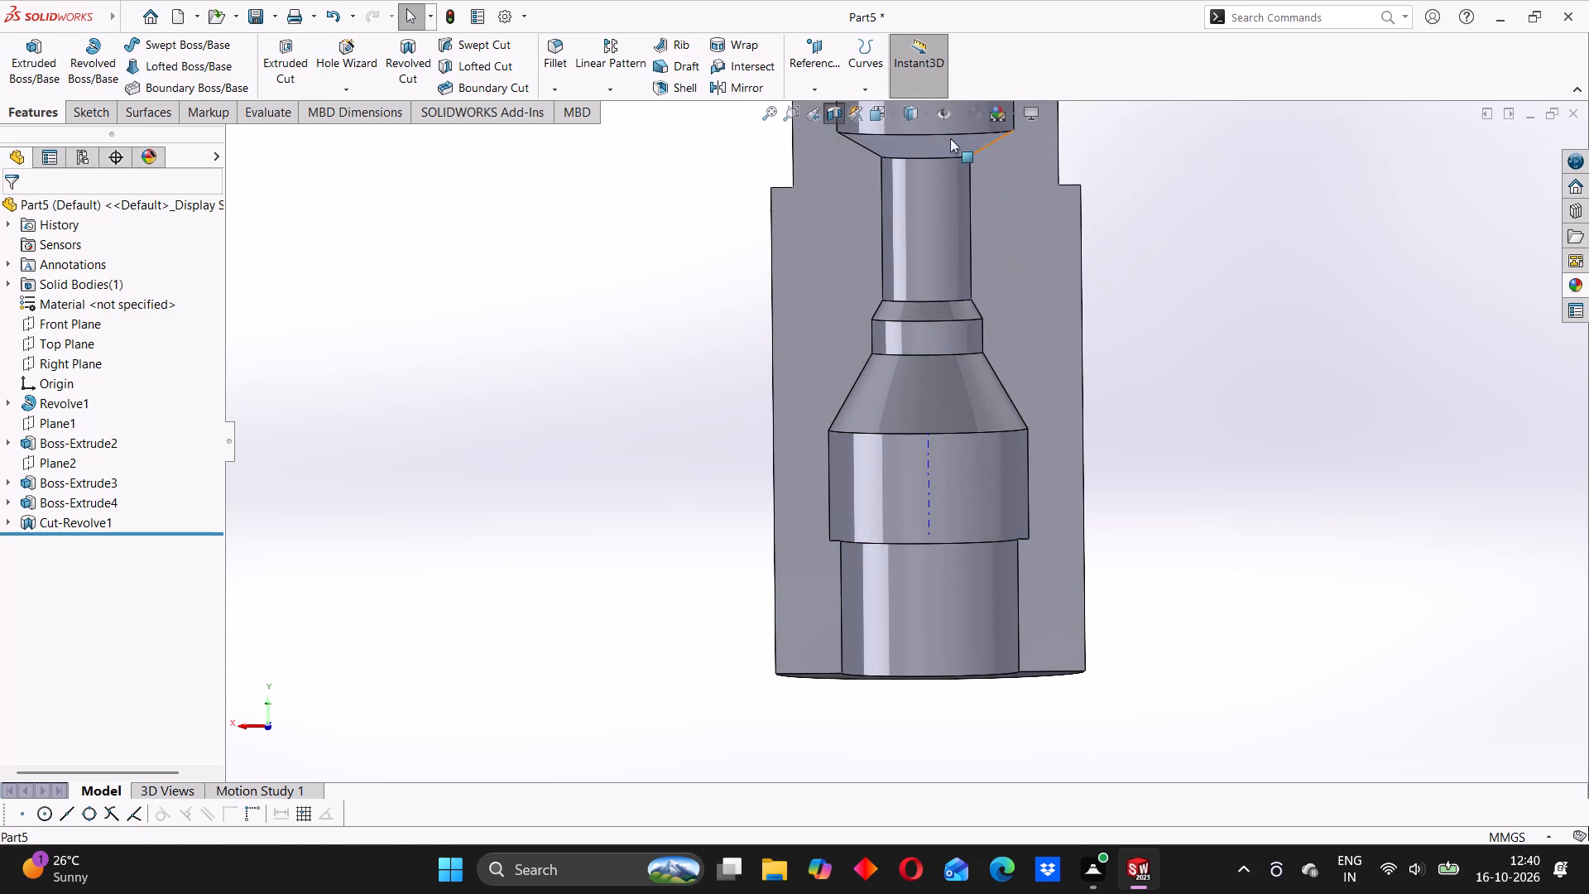
pyautogui.click(889, 109)
pyautogui.click(968, 209)
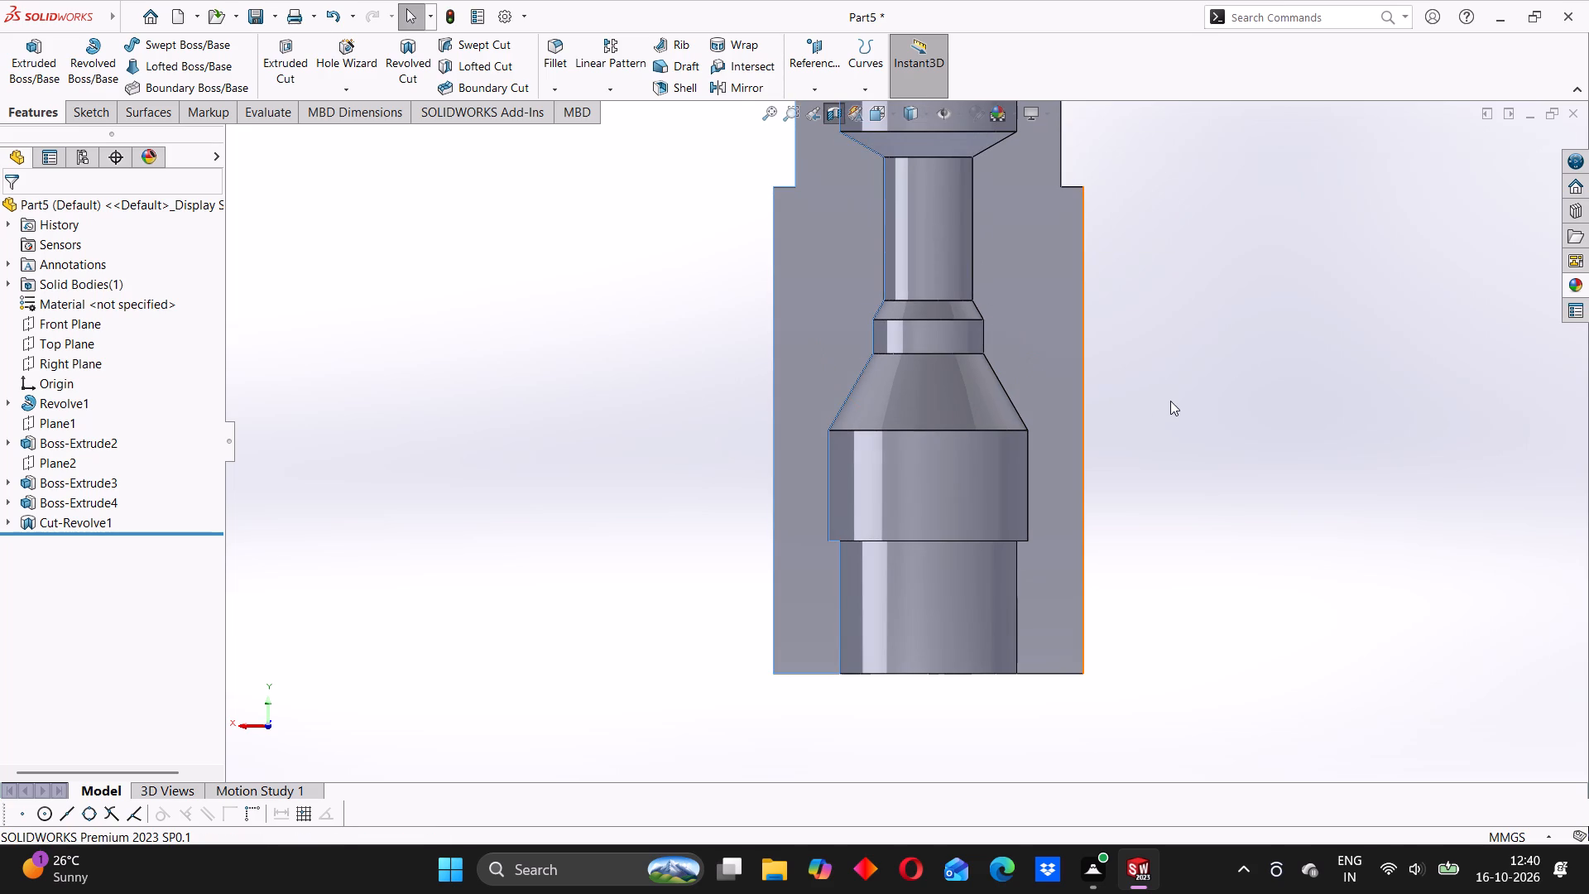
pyautogui.scroll(4, 1170, 401)
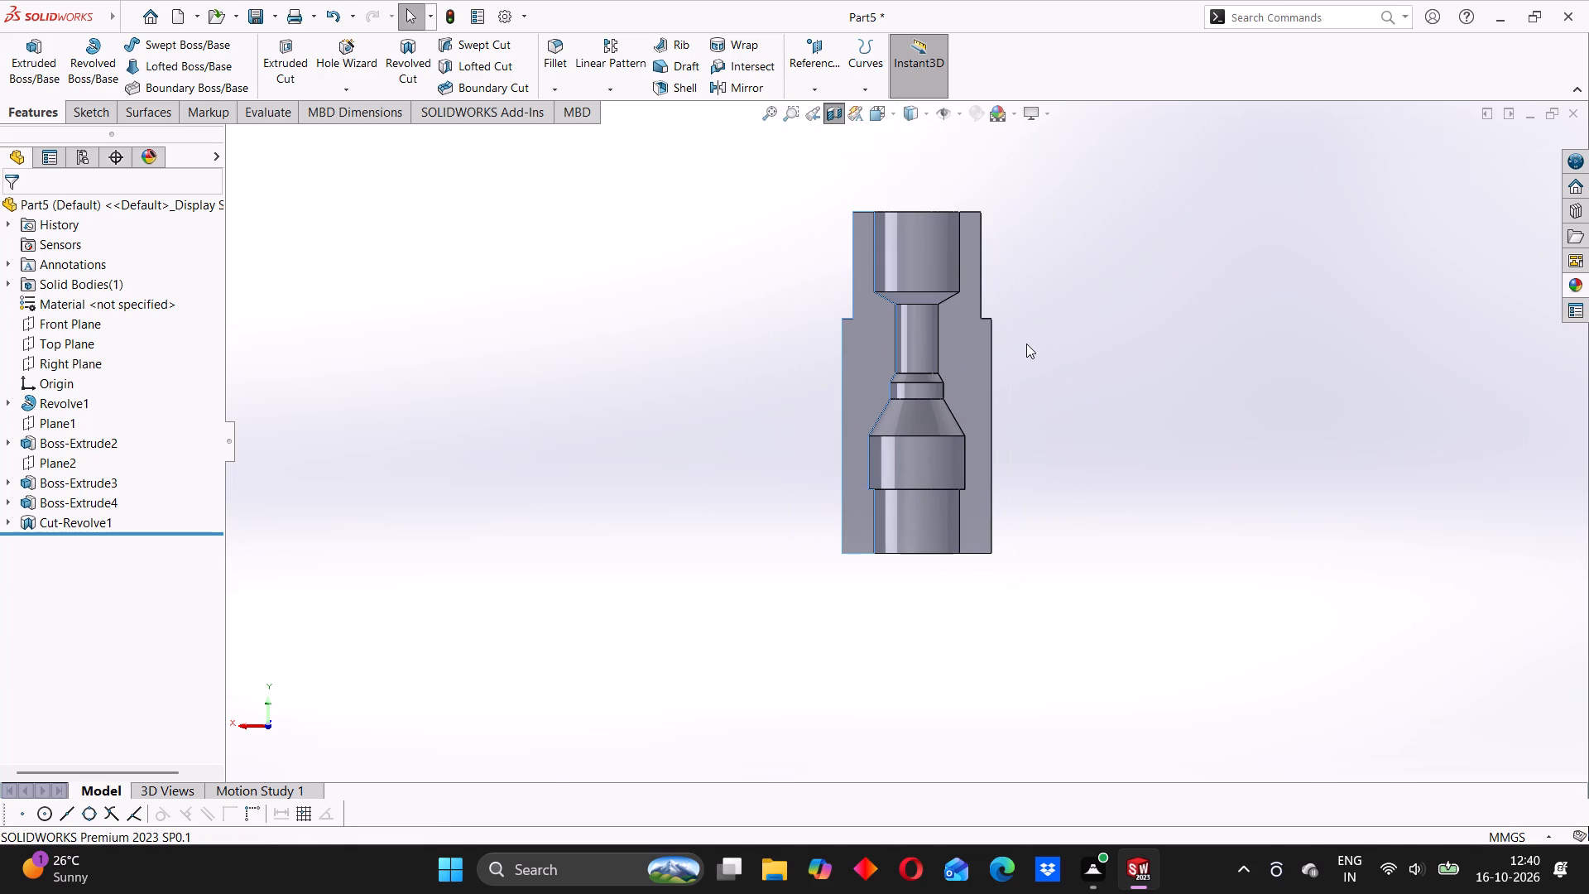
pyautogui.click(835, 114)
# Section the part along the Right Plane and examine the bore in relation to the side bosses, viewed square to the cut.
pyautogui.click(835, 111)
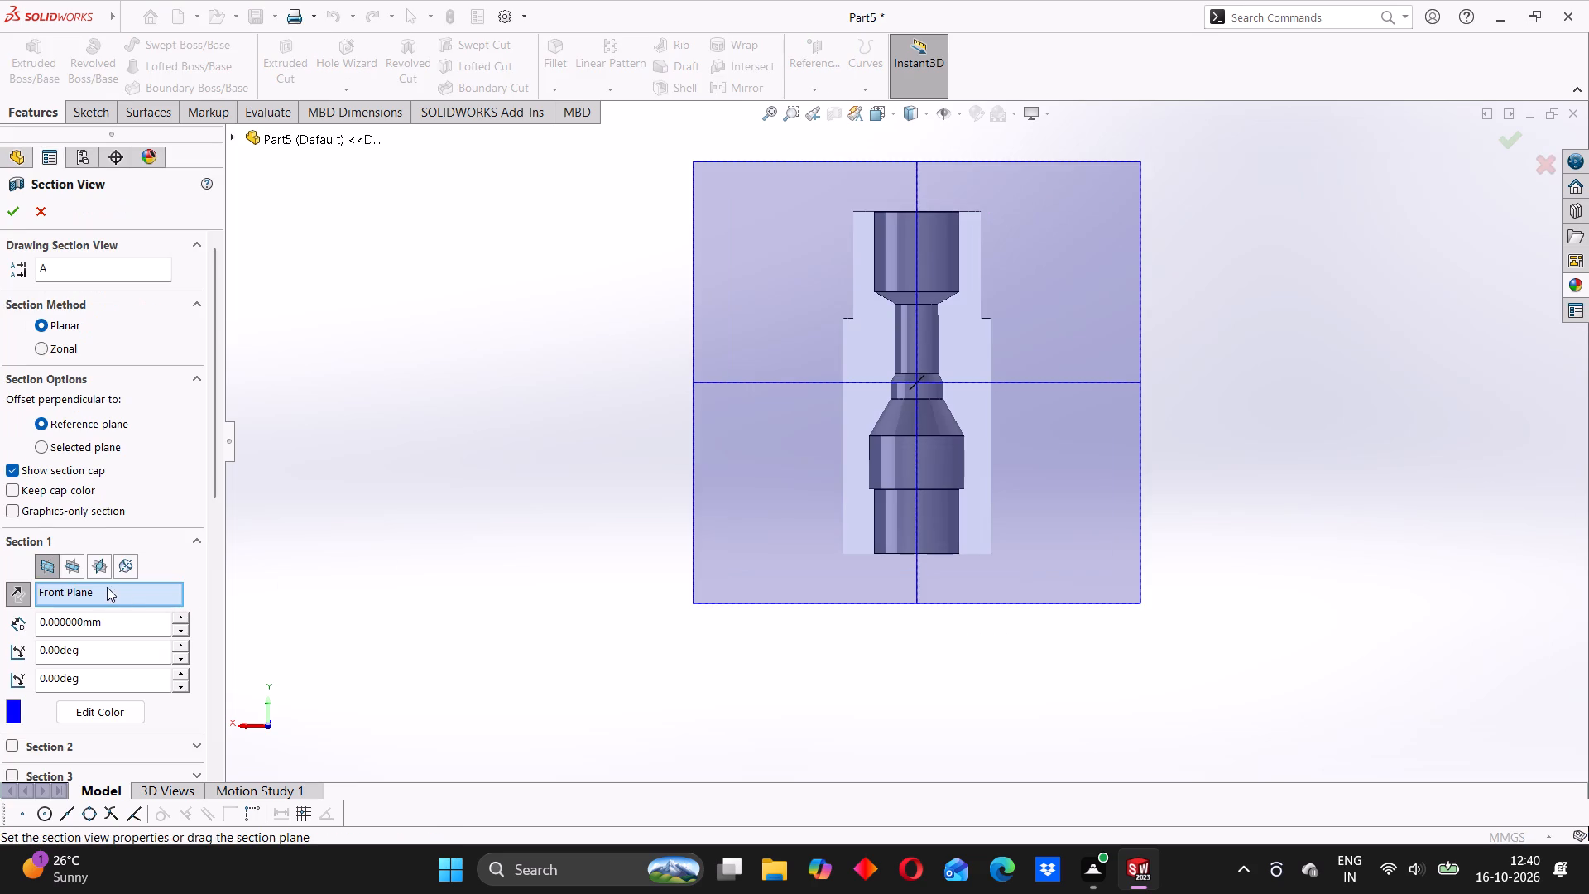
pyautogui.click(69, 571)
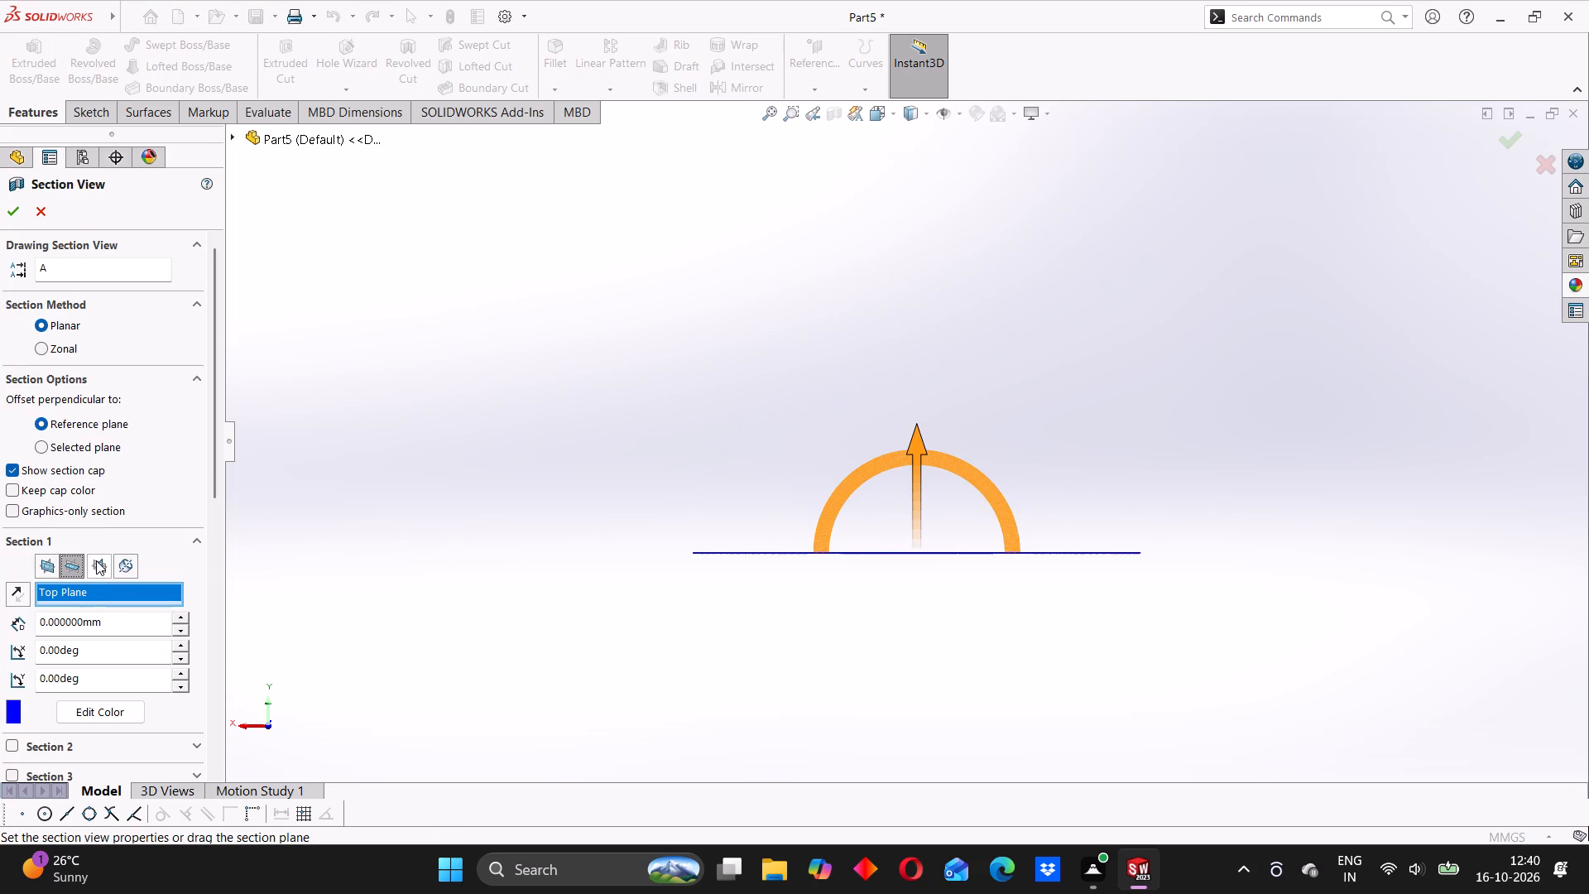
pyautogui.click(96, 560)
pyautogui.moveTo(785, 453); pyautogui.dragTo(984, 469, button='middle')
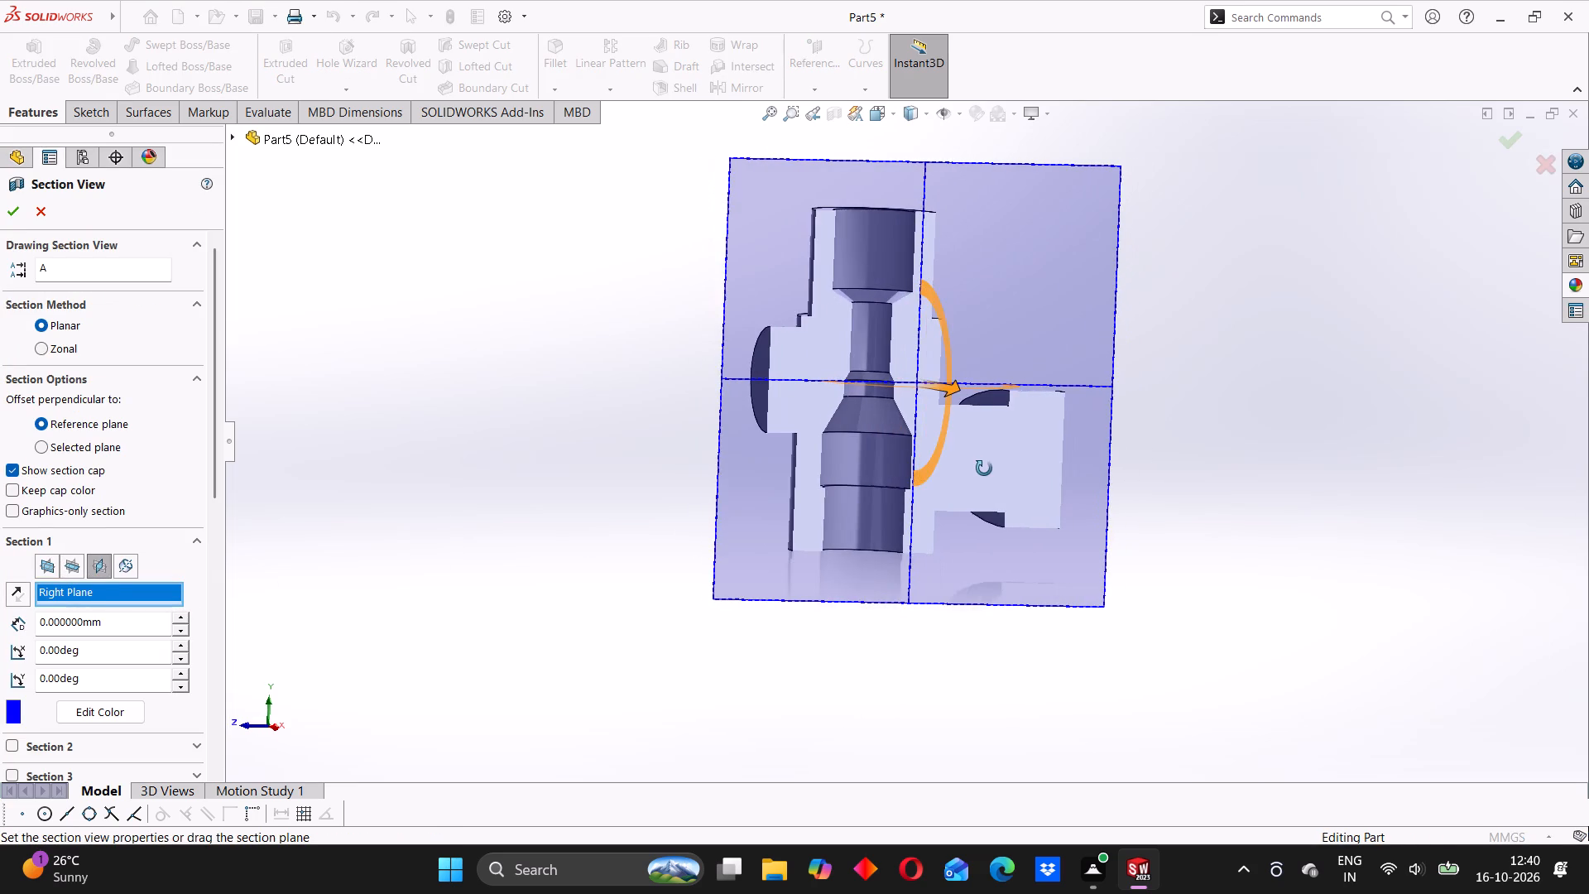
pyautogui.moveTo(984, 469); pyautogui.dragTo(938, 467, button='middle')
pyautogui.click(1509, 137)
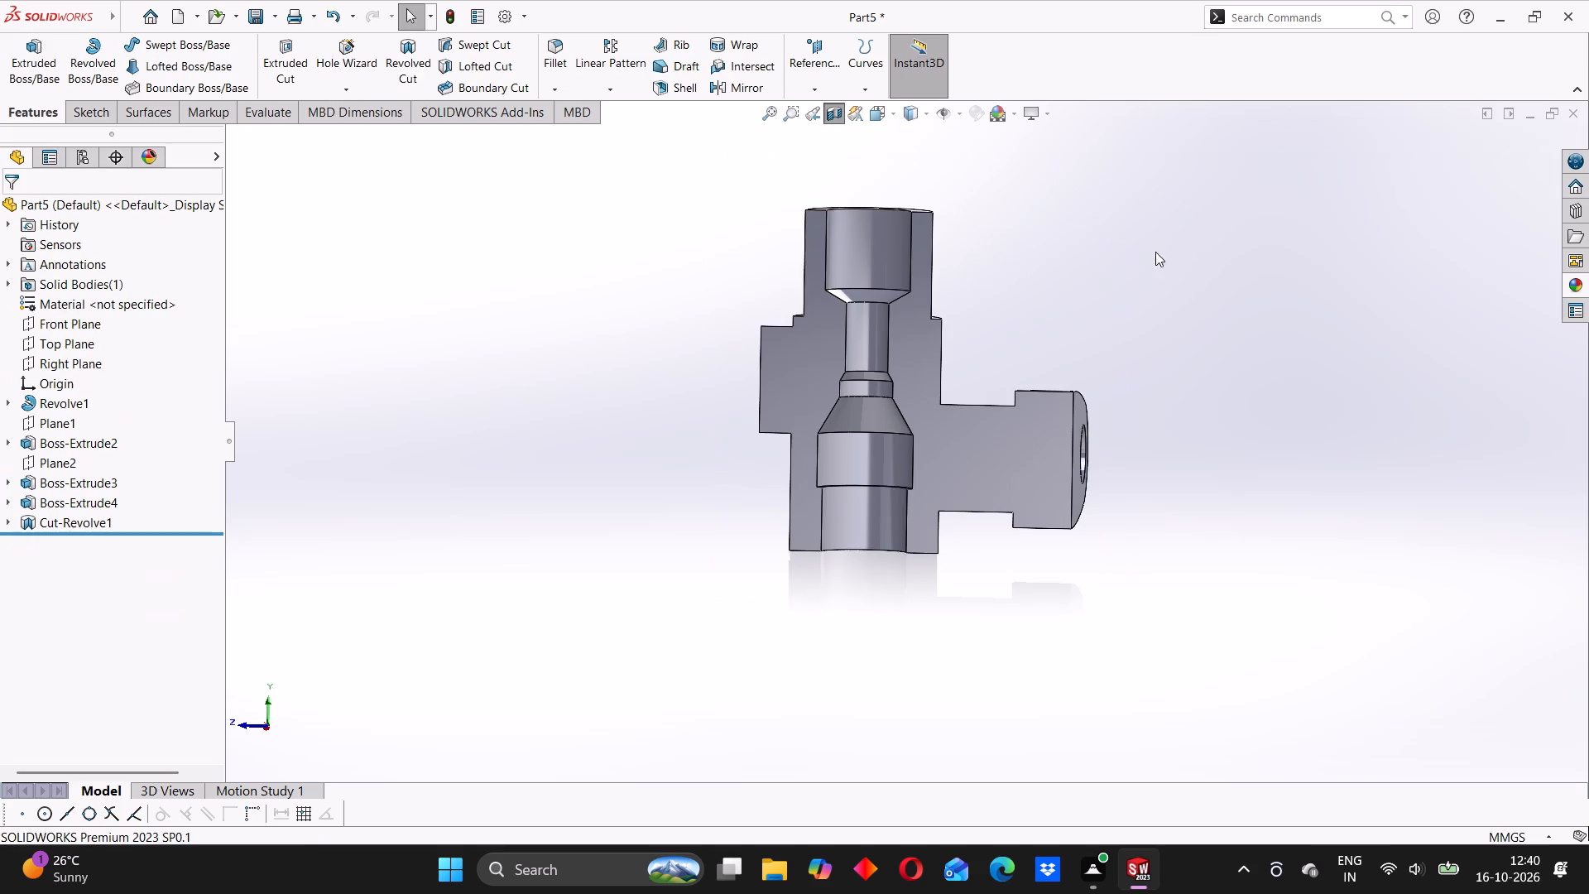
pyautogui.click(893, 109)
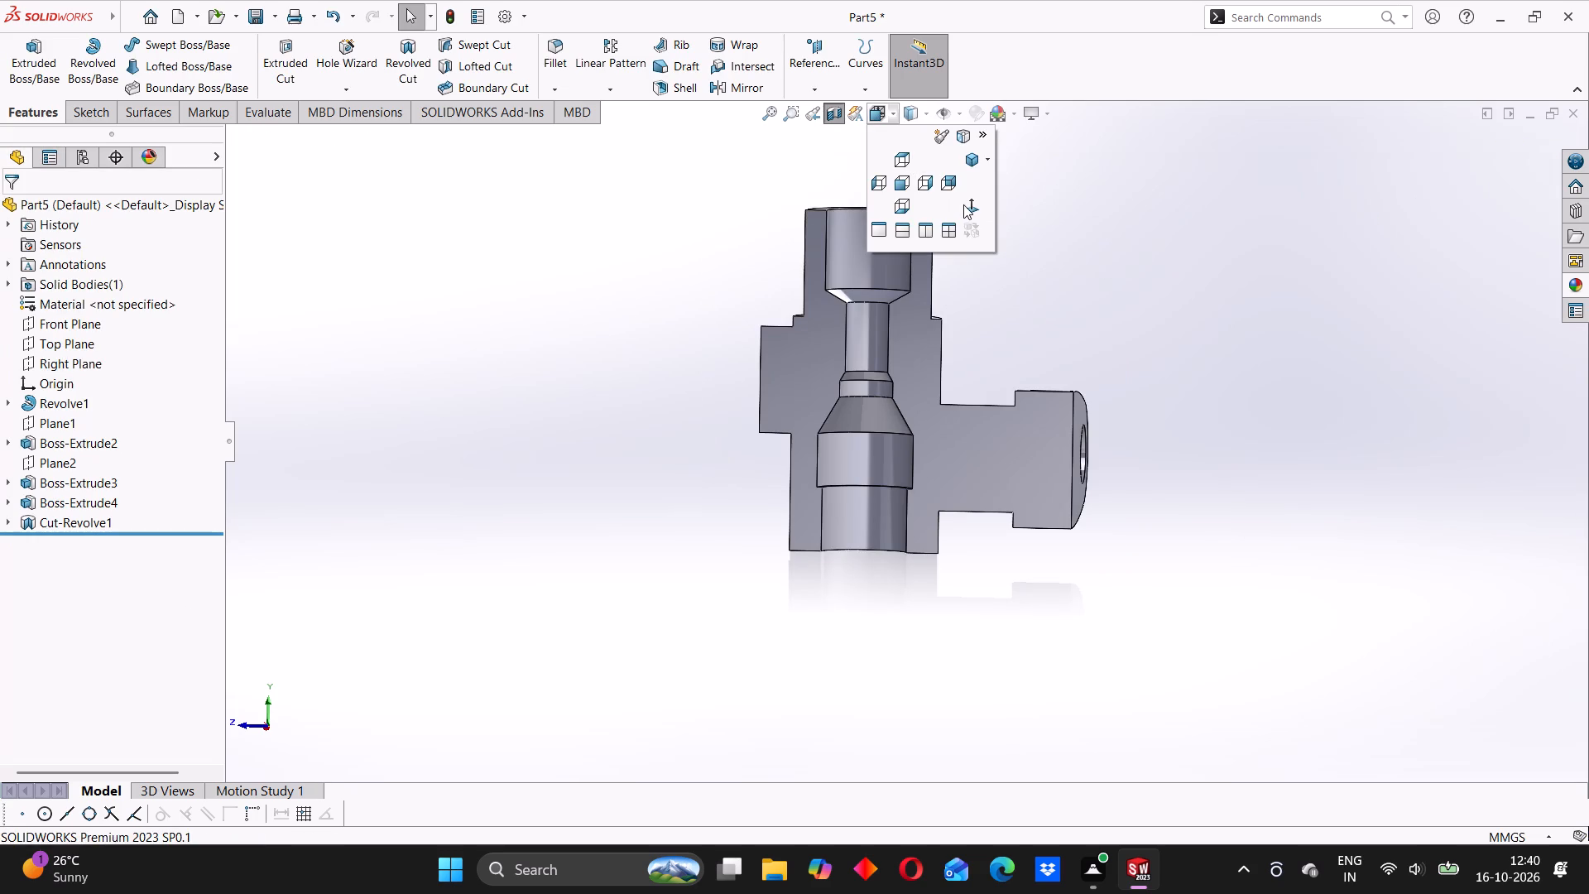
pyautogui.click(963, 204)
pyautogui.click(578, 345)
pyautogui.scroll(-2, 897, 363)
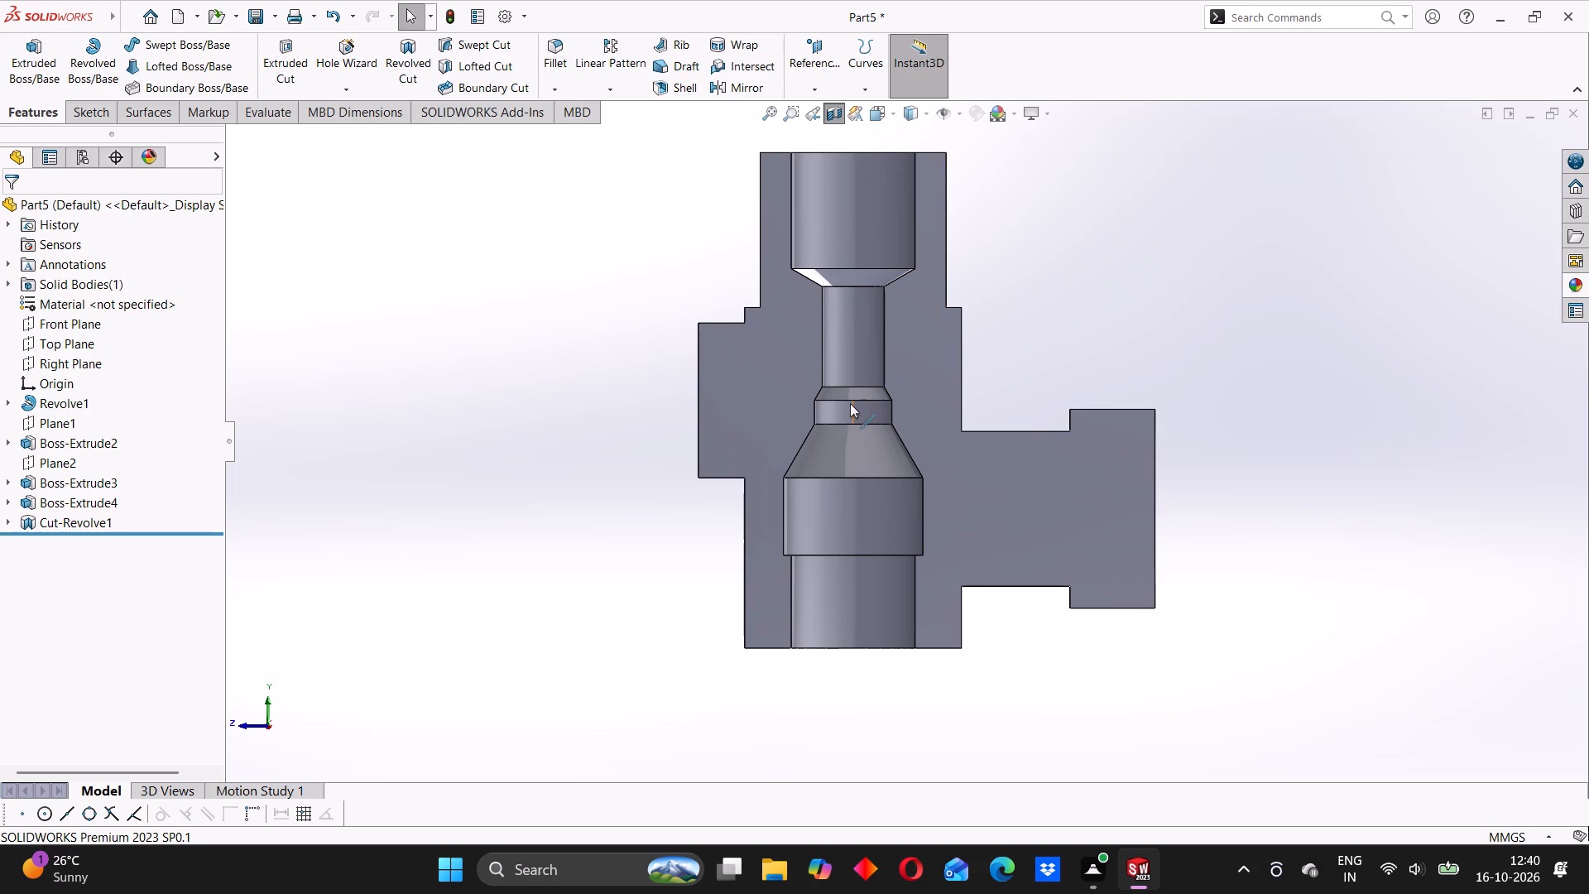
pyautogui.scroll(2, 790, 478)
pyautogui.scroll(1, 859, 467)
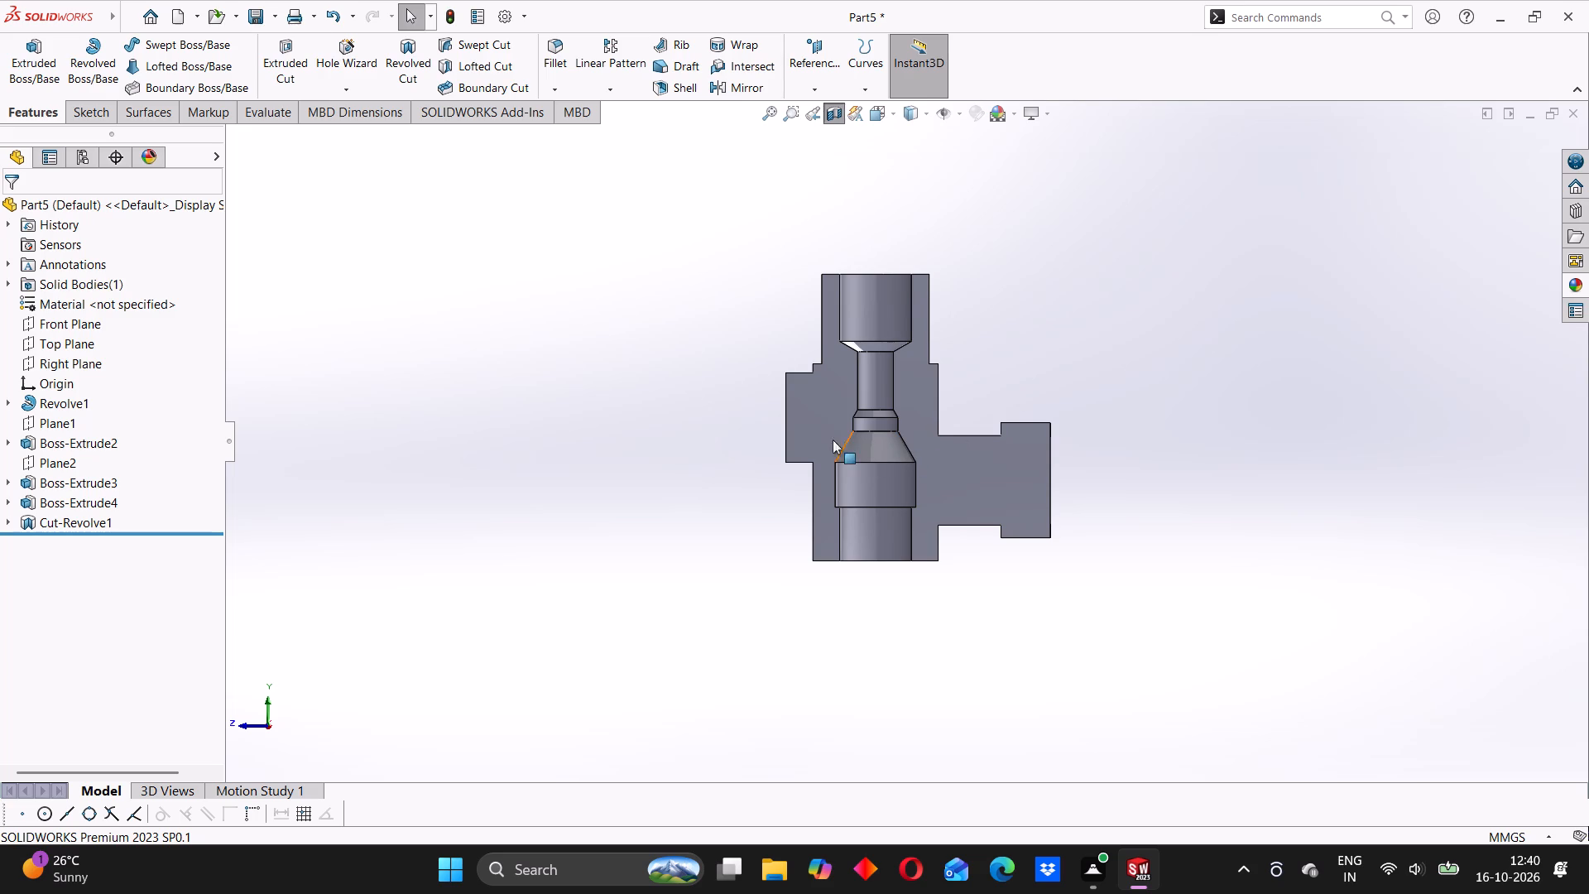
pyautogui.click(829, 113)
# Start a Hole Wizard feature as a plain ANSI Metric hole of the Drill sizes type.
pyautogui.scroll(1, 930, 405)
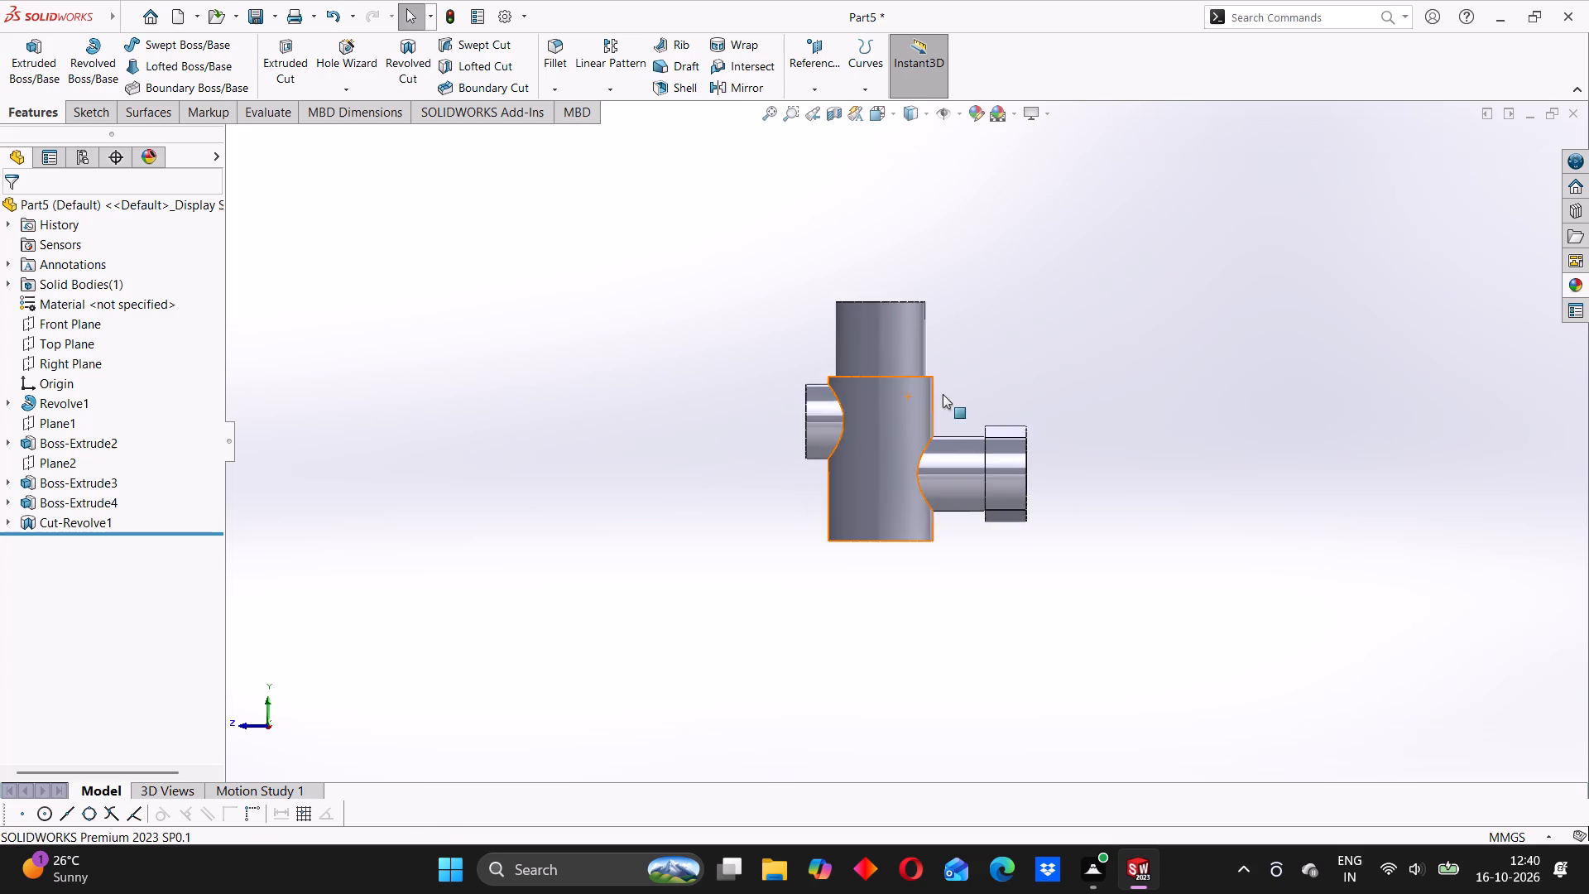
pyautogui.scroll(1, 943, 394)
pyautogui.moveTo(1020, 424); pyautogui.dragTo(891, 439, button='middle')
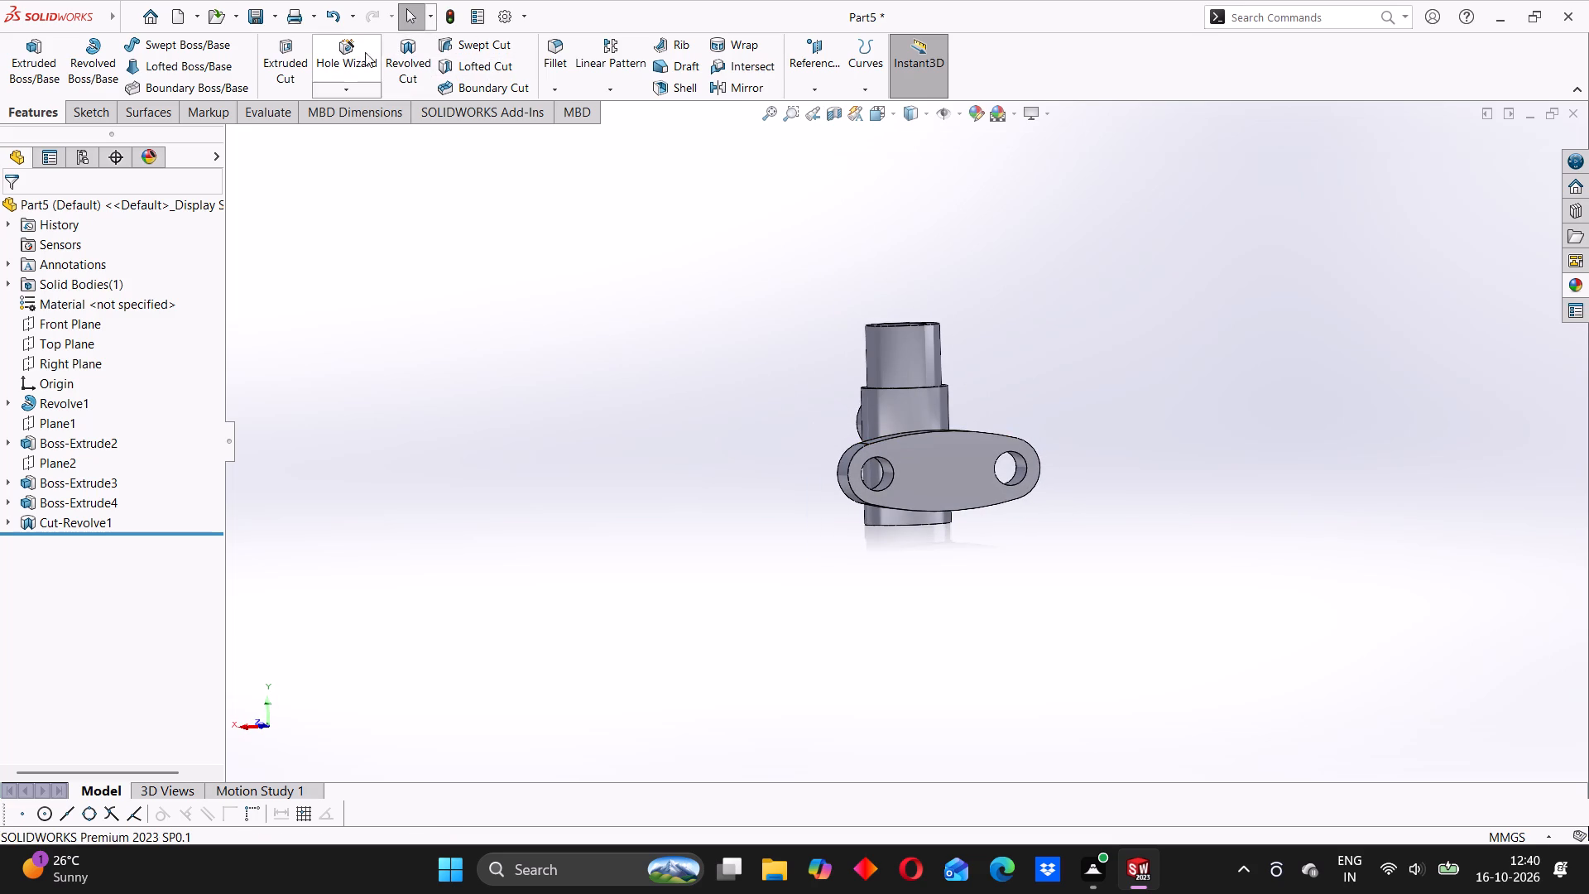
pyautogui.click(363, 56)
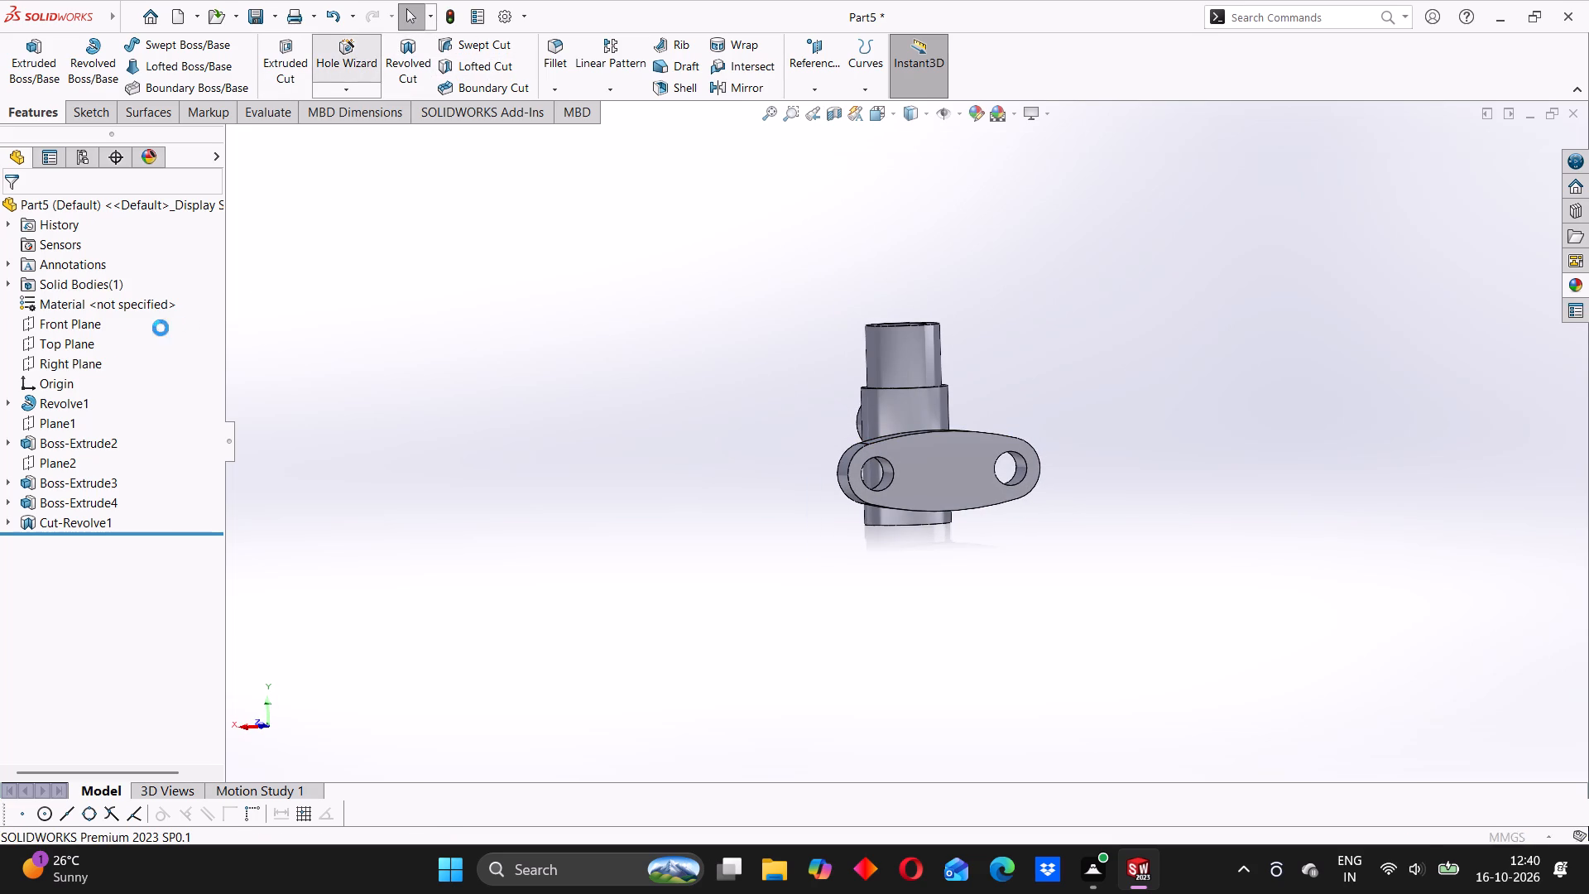
pyautogui.click(23, 435)
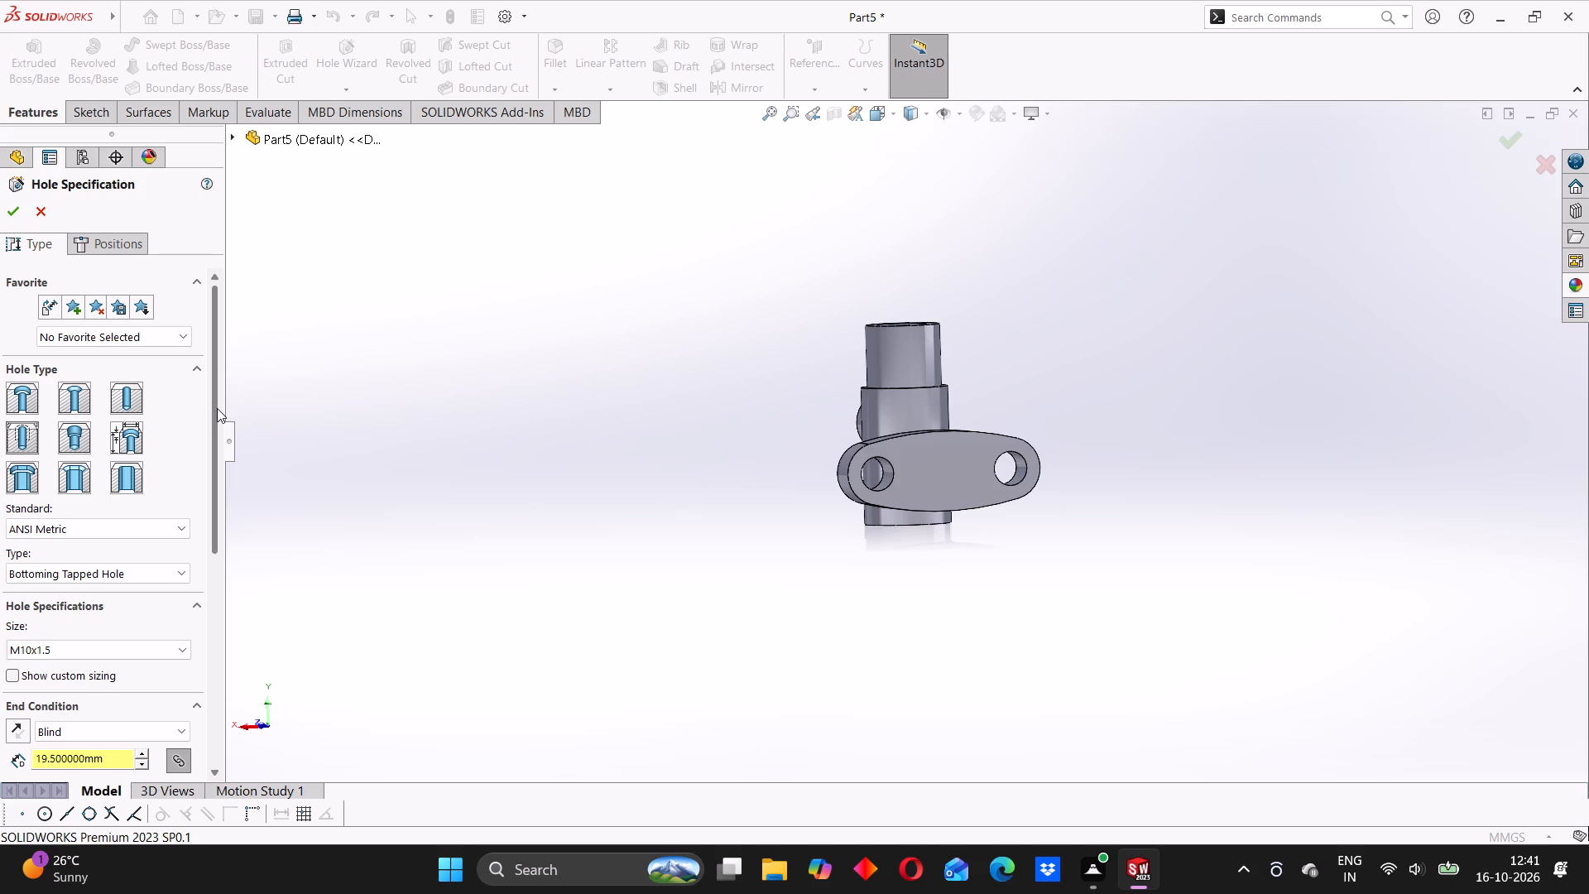
pyautogui.click(129, 397)
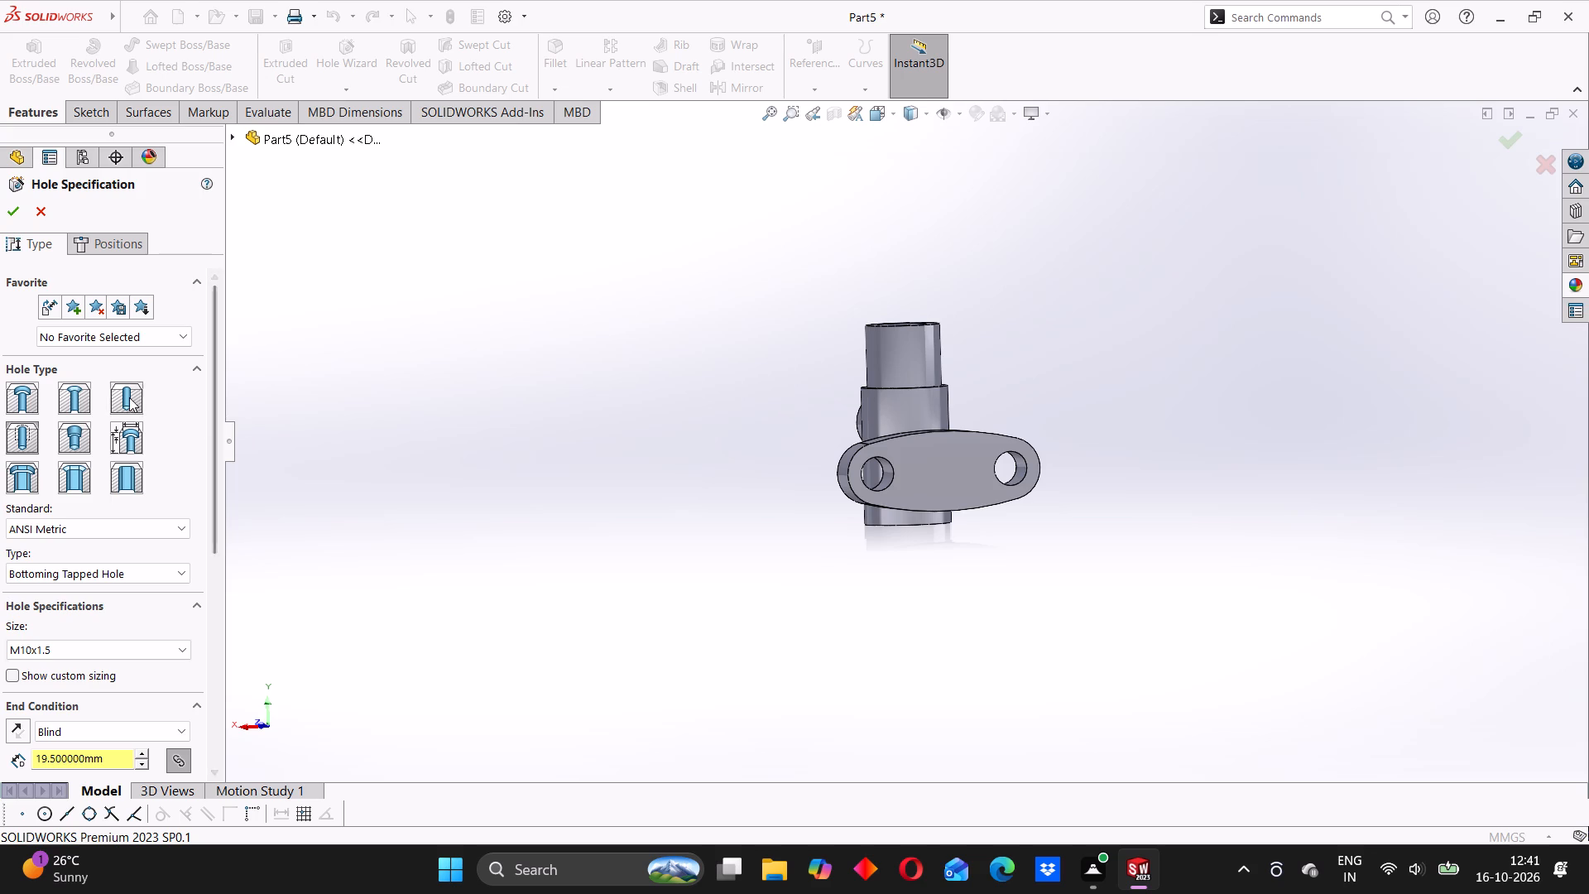
pyautogui.moveTo(210, 385); pyautogui.dragTo(214, 444)
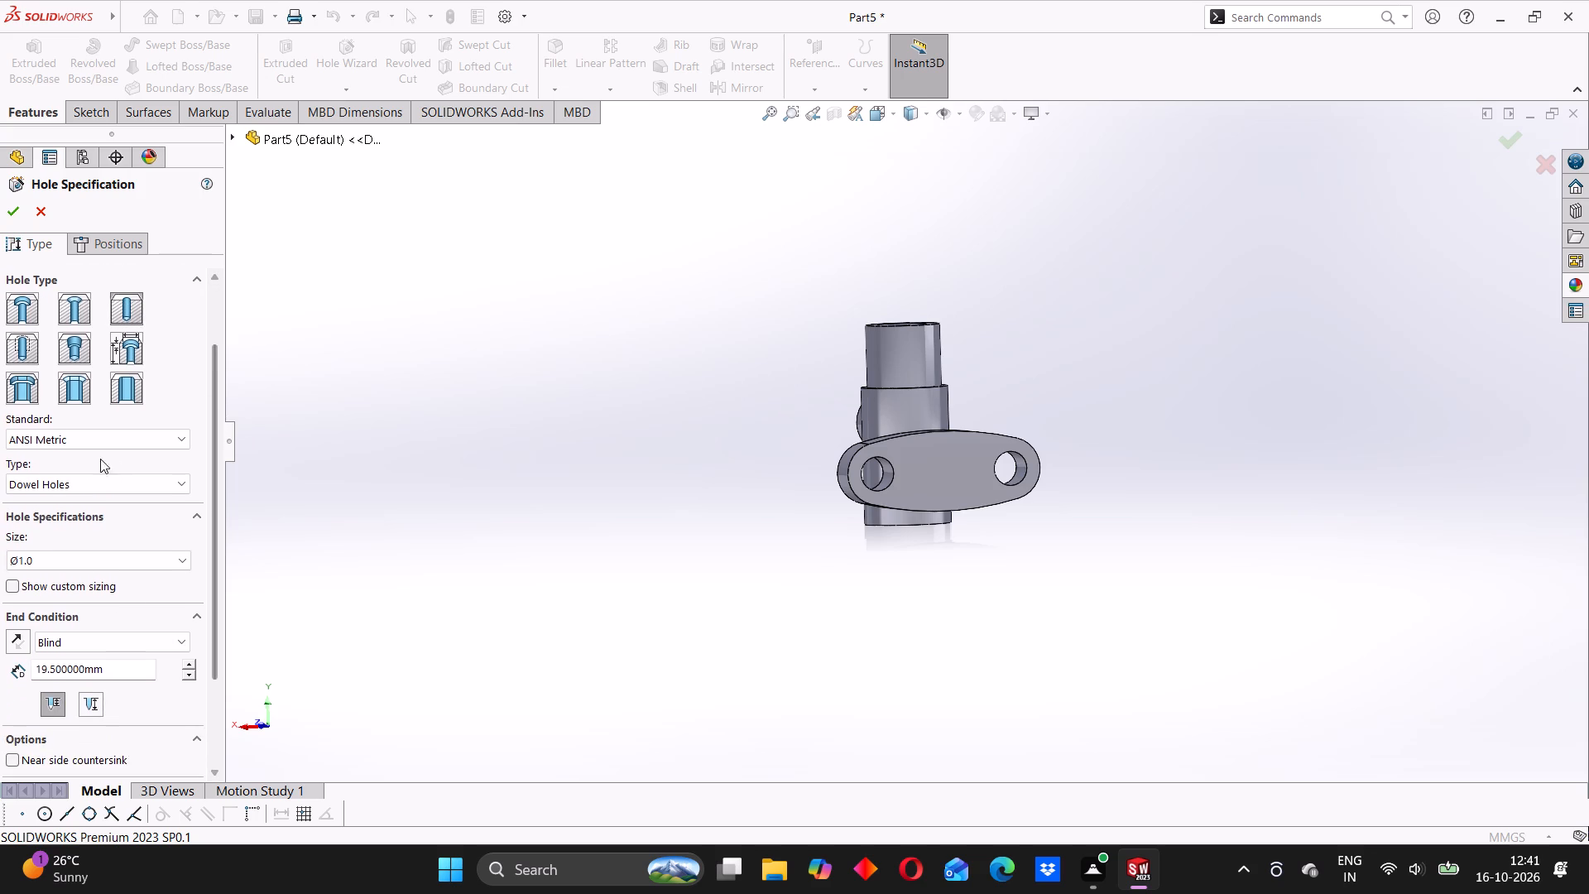
pyautogui.click(73, 486)
pyautogui.click(57, 517)
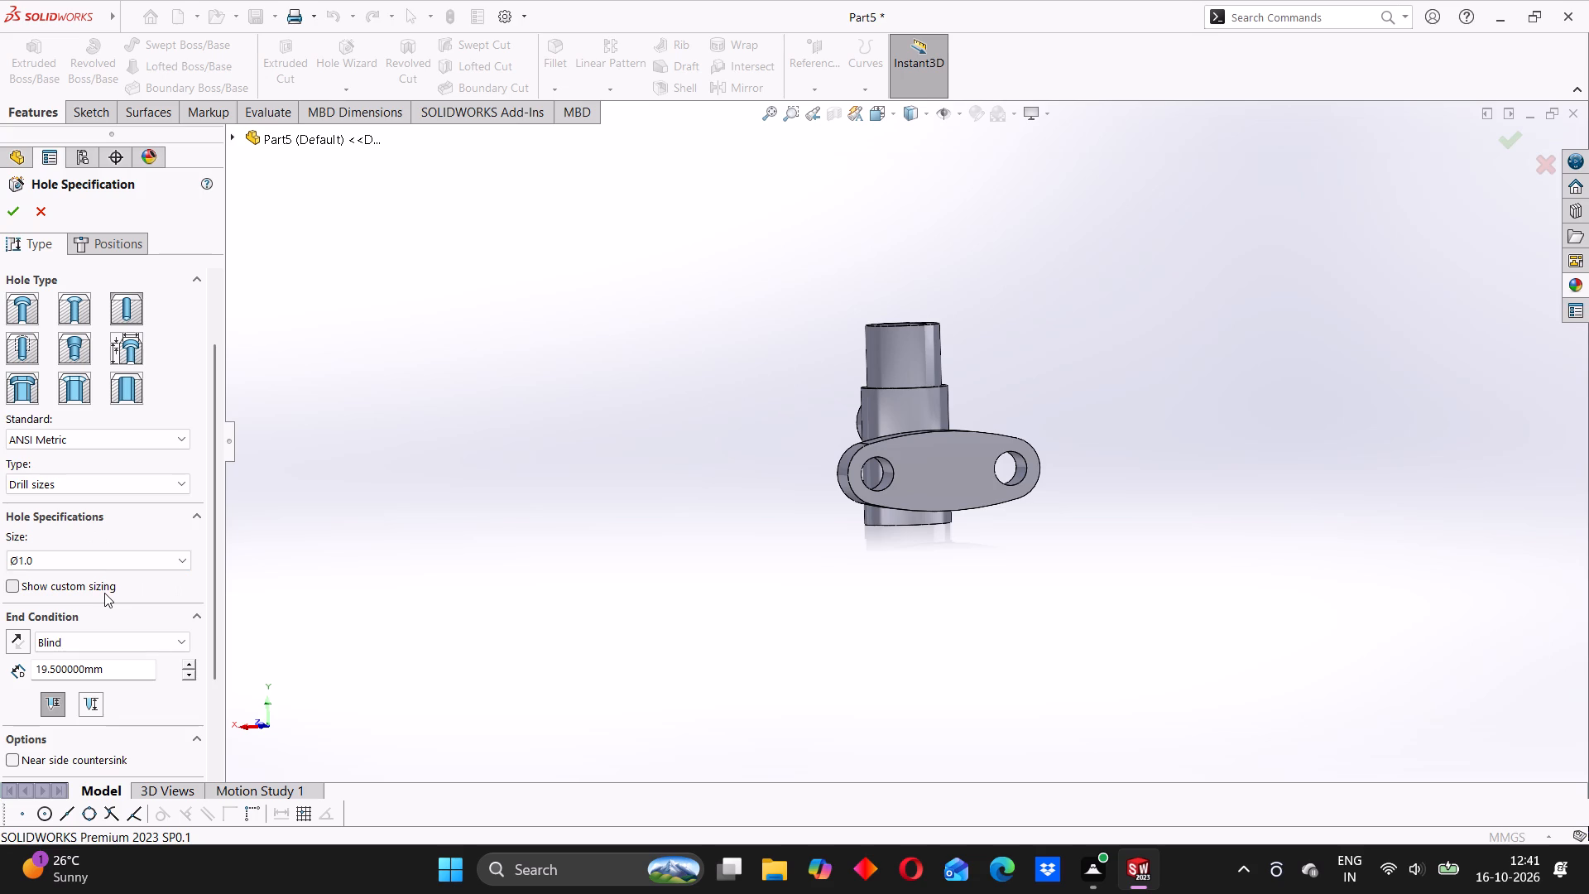
# Choose a drill diameter larger than Ø6 for the plain hole from the ANSI Metric drill sizes.
pyautogui.click(70, 565)
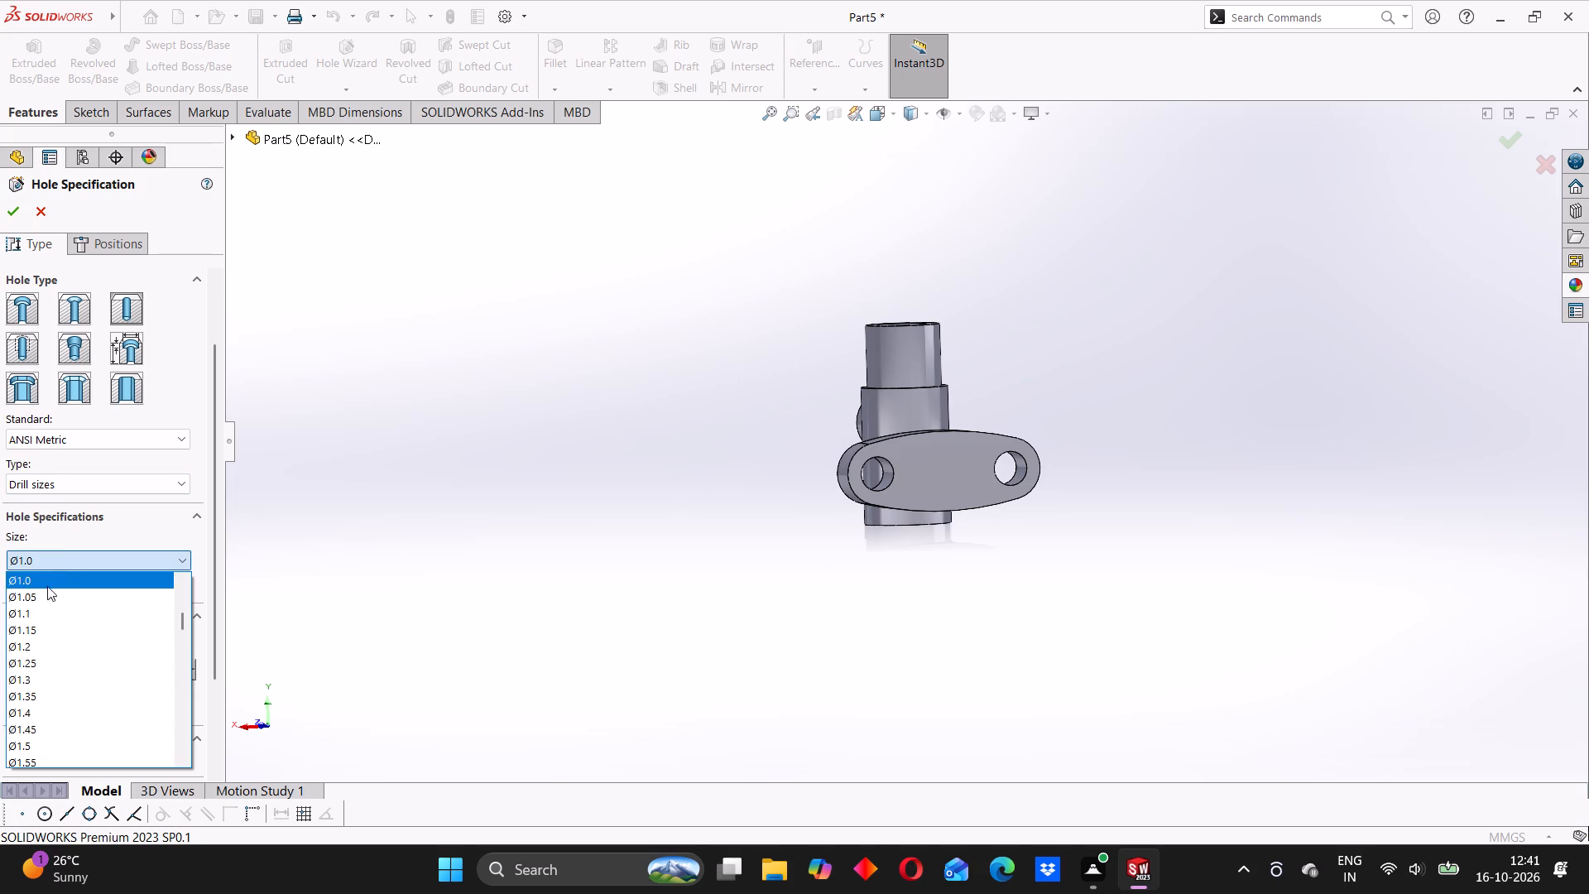
pyautogui.scroll(-12, 47, 666)
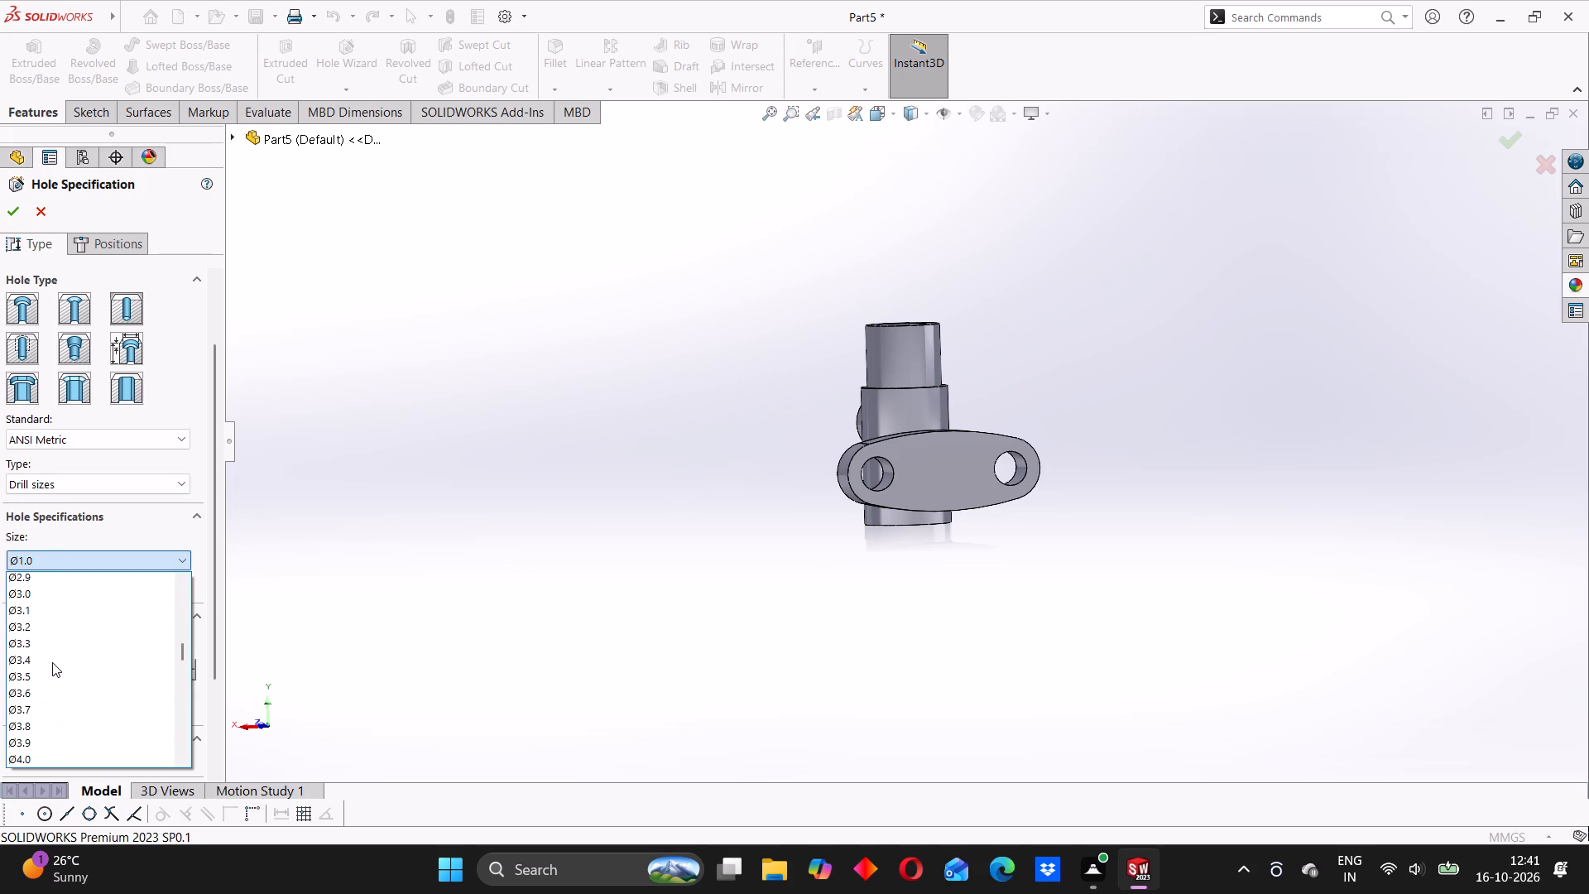
pyautogui.scroll(-13, 52, 662)
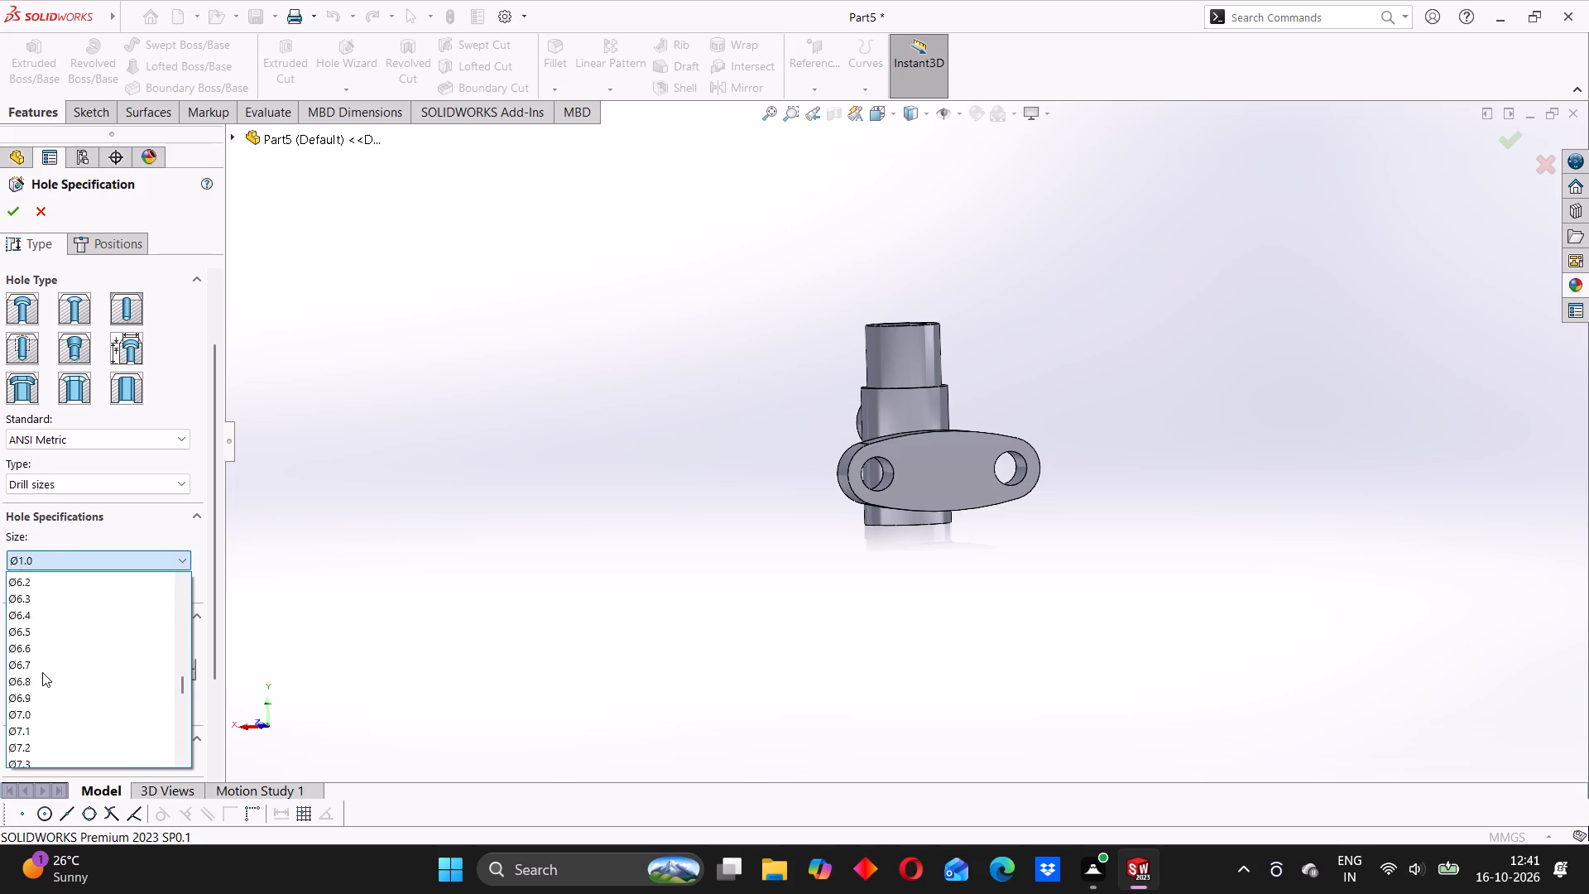
# Set the drill hole's size to Ø8.0 and keep its end condition Blind with a depth of 29 mm.
pyautogui.scroll(-2, 36, 677)
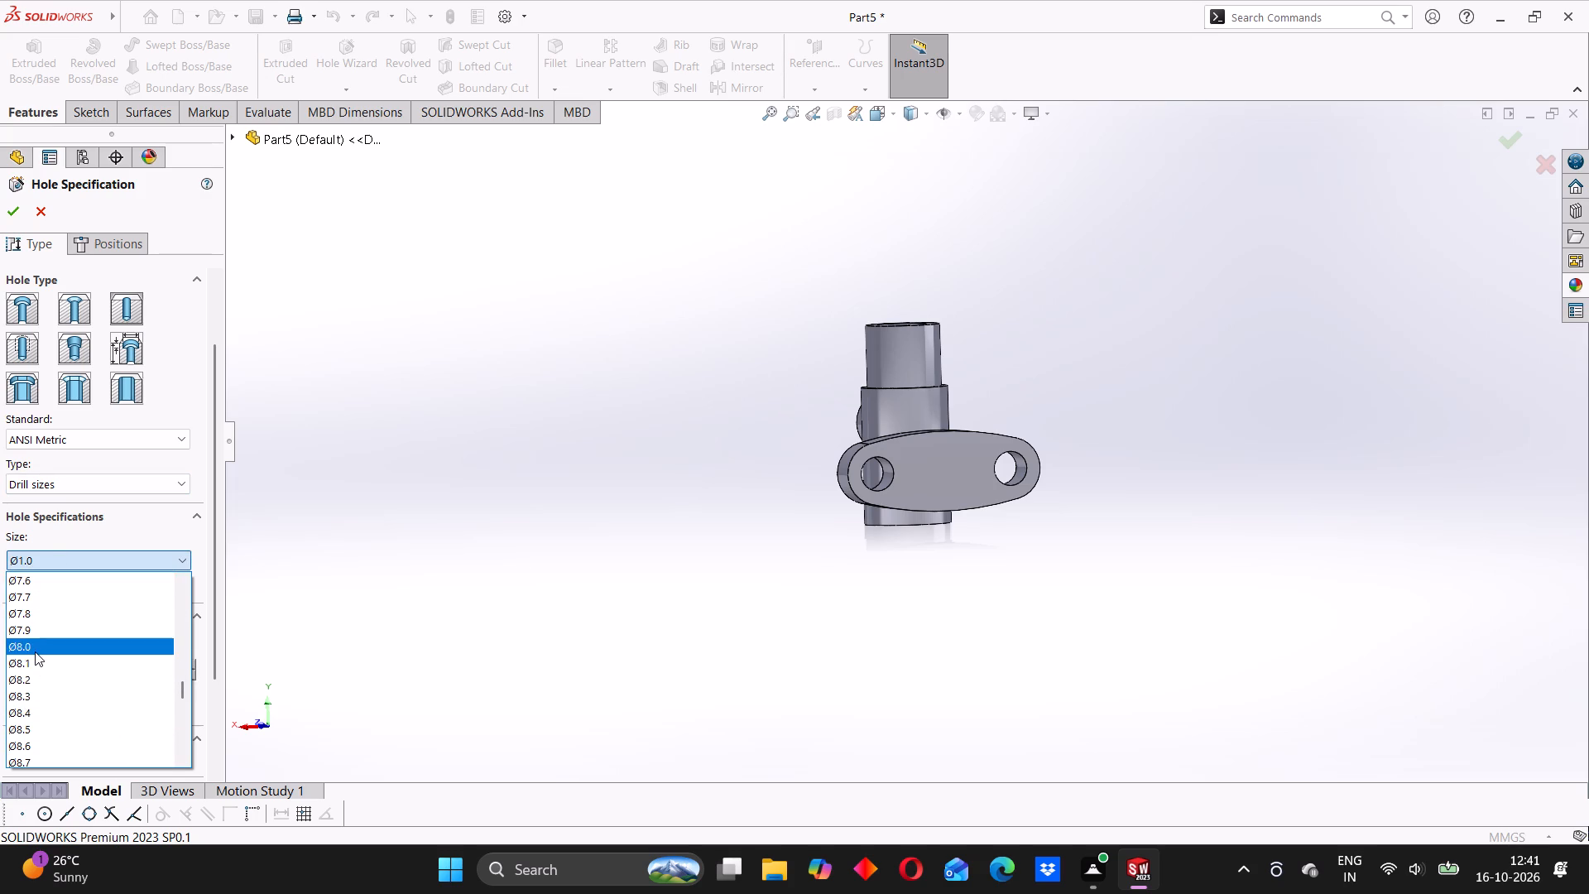
pyautogui.click(36, 649)
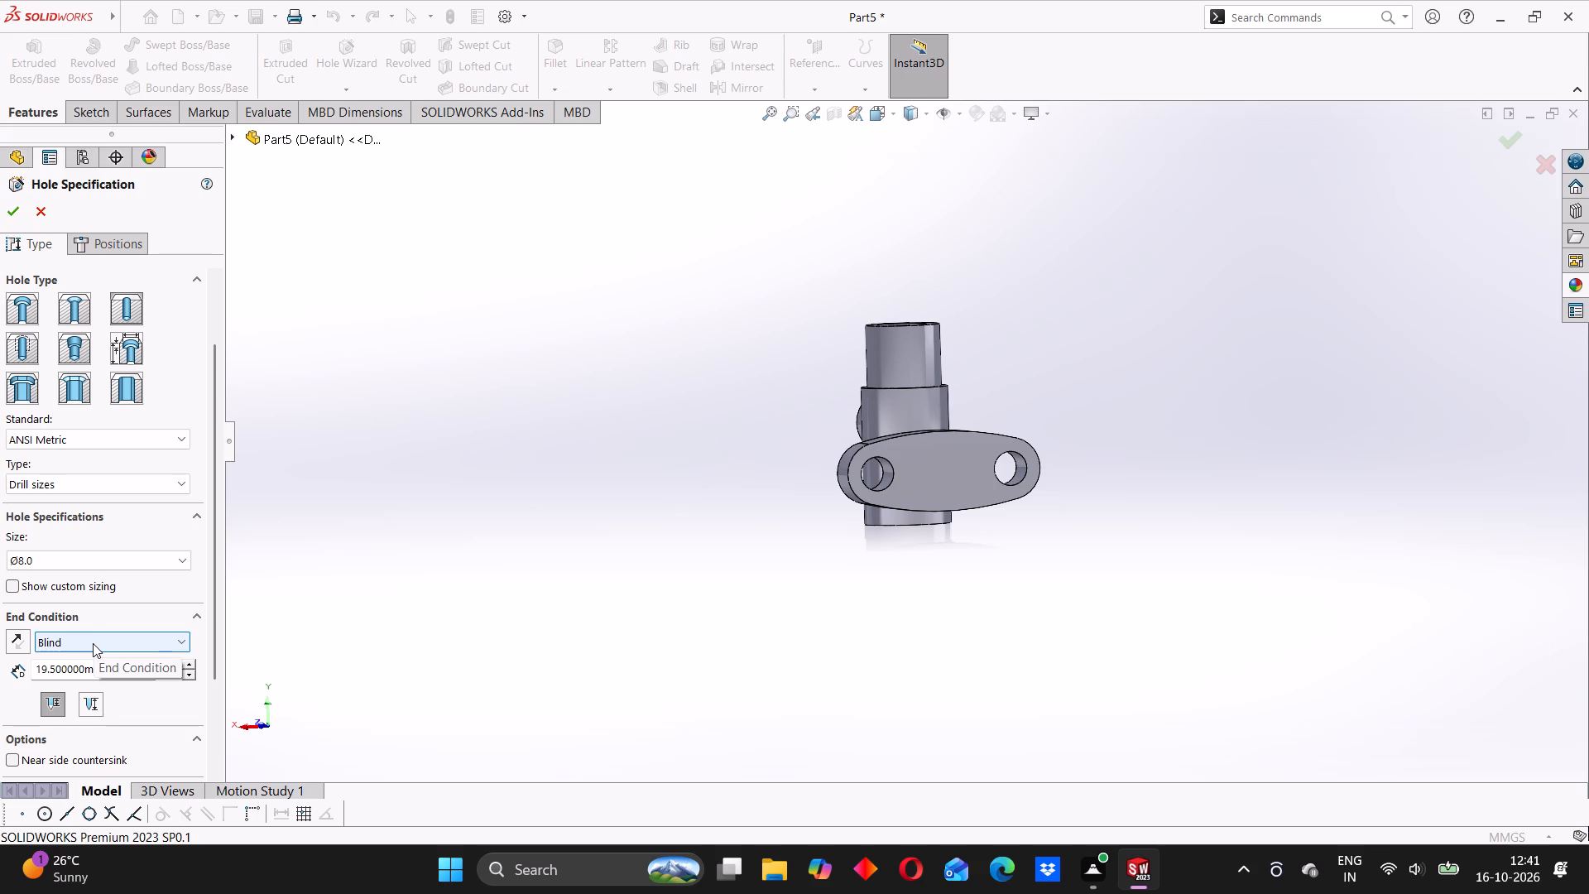
pyautogui.click(93, 643)
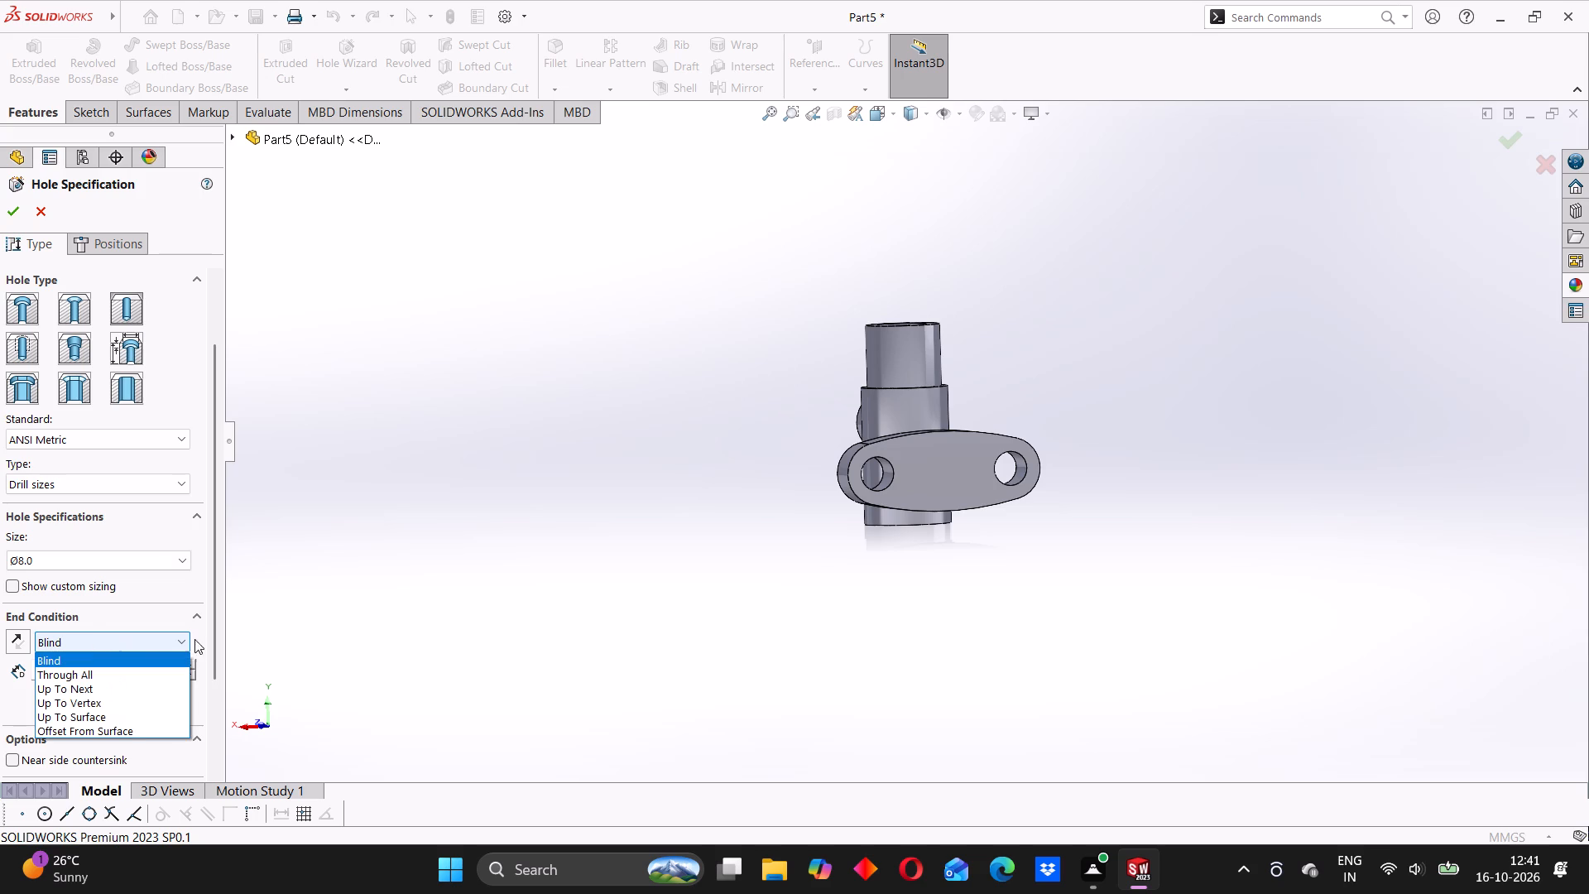
pyautogui.click(274, 637)
pyautogui.moveTo(110, 667); pyautogui.dragTo(29, 679)
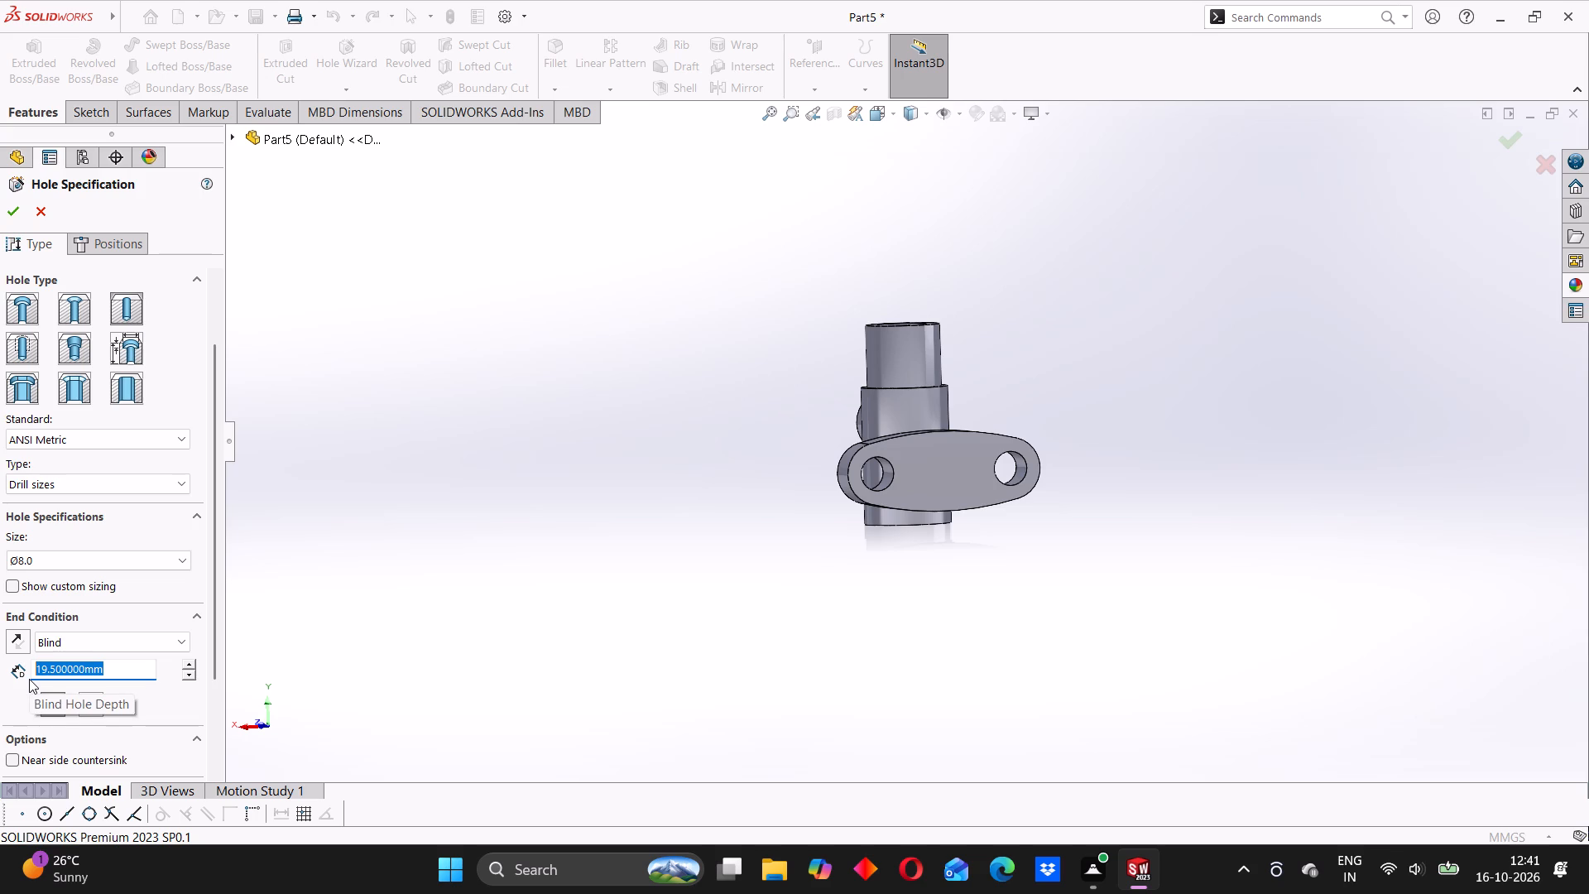
pyautogui.press('2')
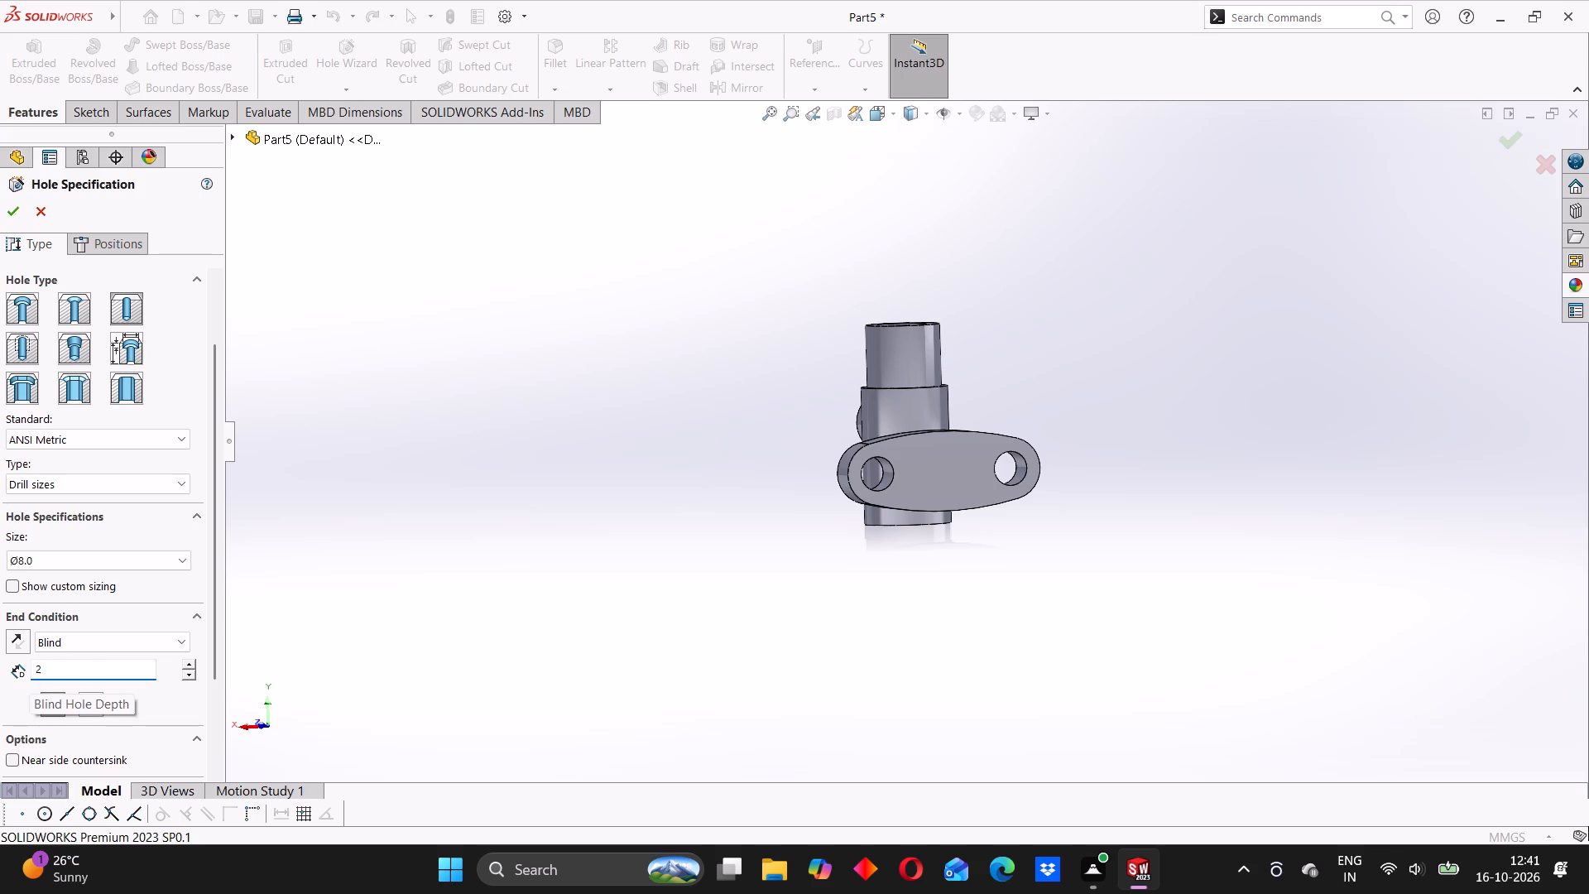
pyautogui.press('9')
pyautogui.press('Return')
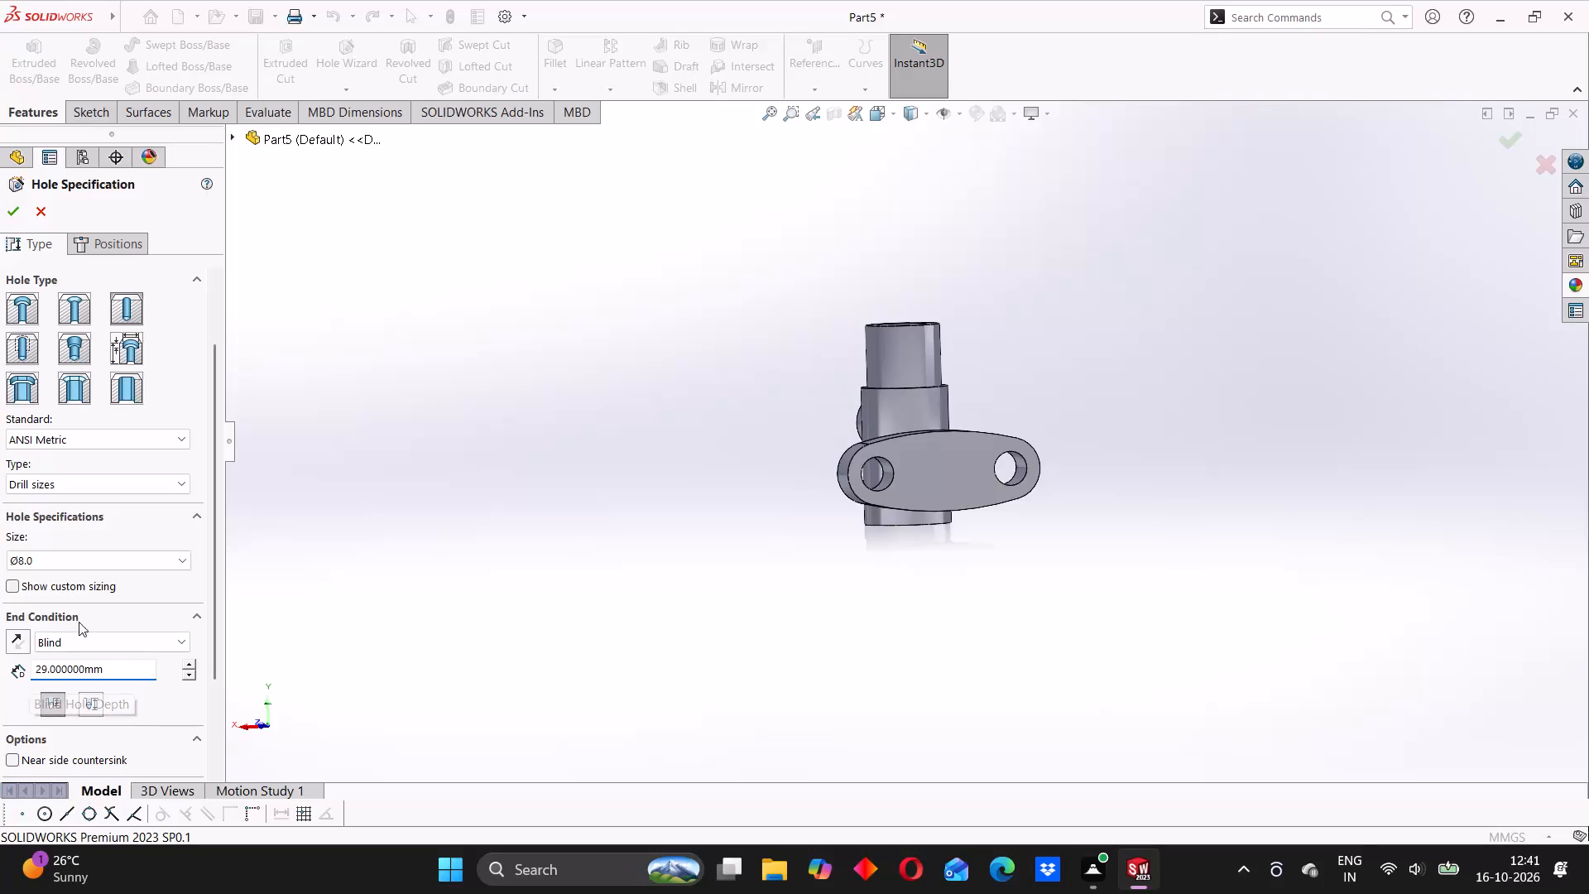
# Enable custom sizing for the hole and set the angle at bottom to 140 degrees.
pyautogui.click(13, 583)
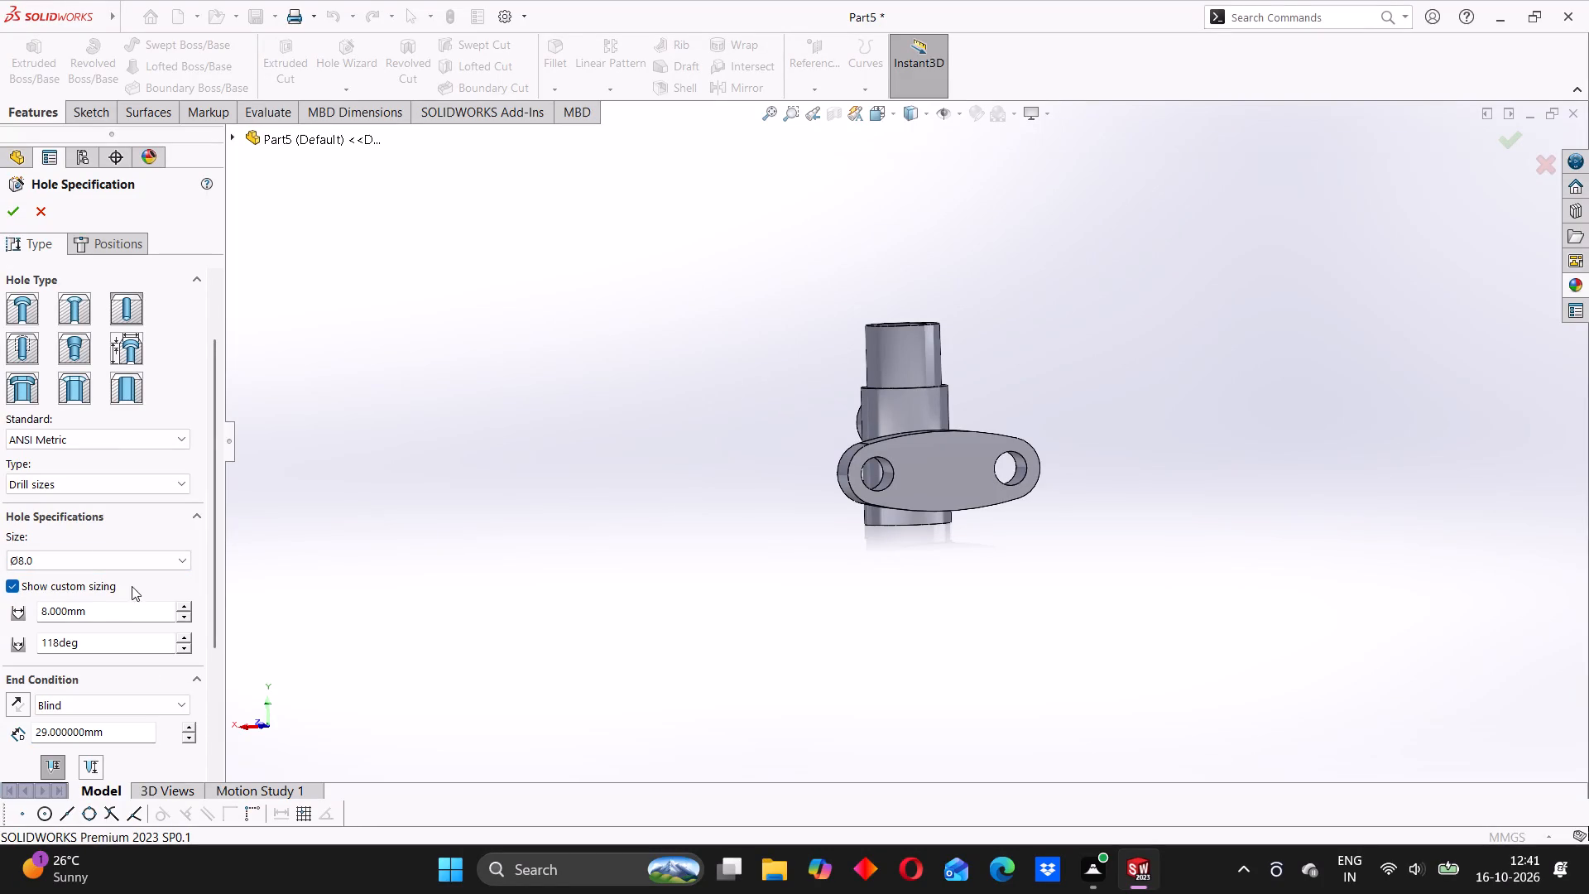
pyautogui.moveTo(210, 507); pyautogui.dragTo(223, 587)
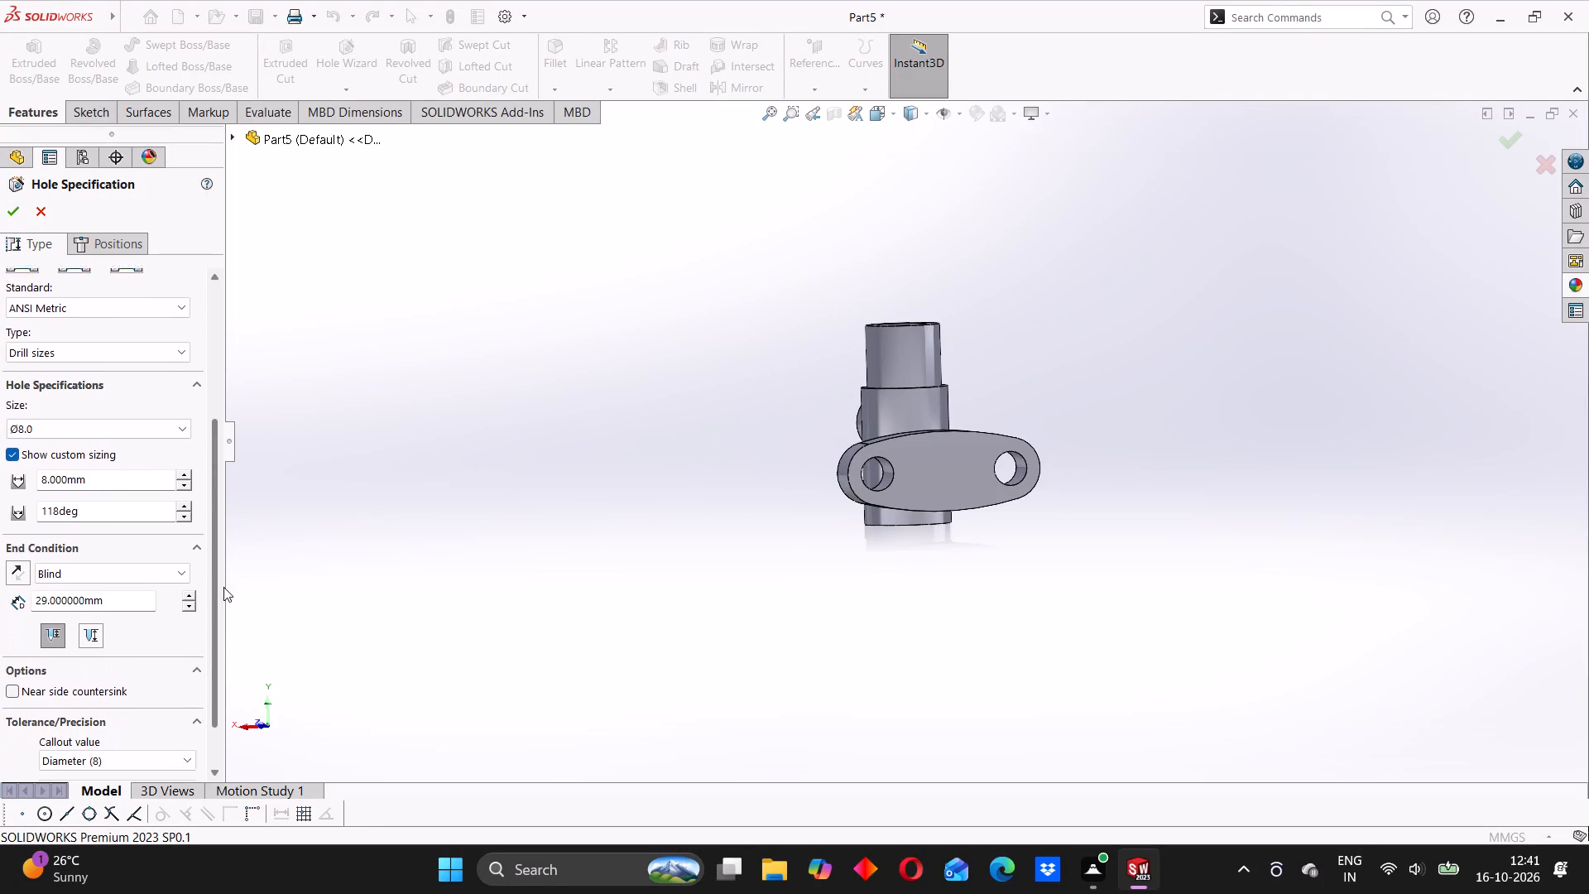
pyautogui.moveTo(223, 587); pyautogui.dragTo(233, 637)
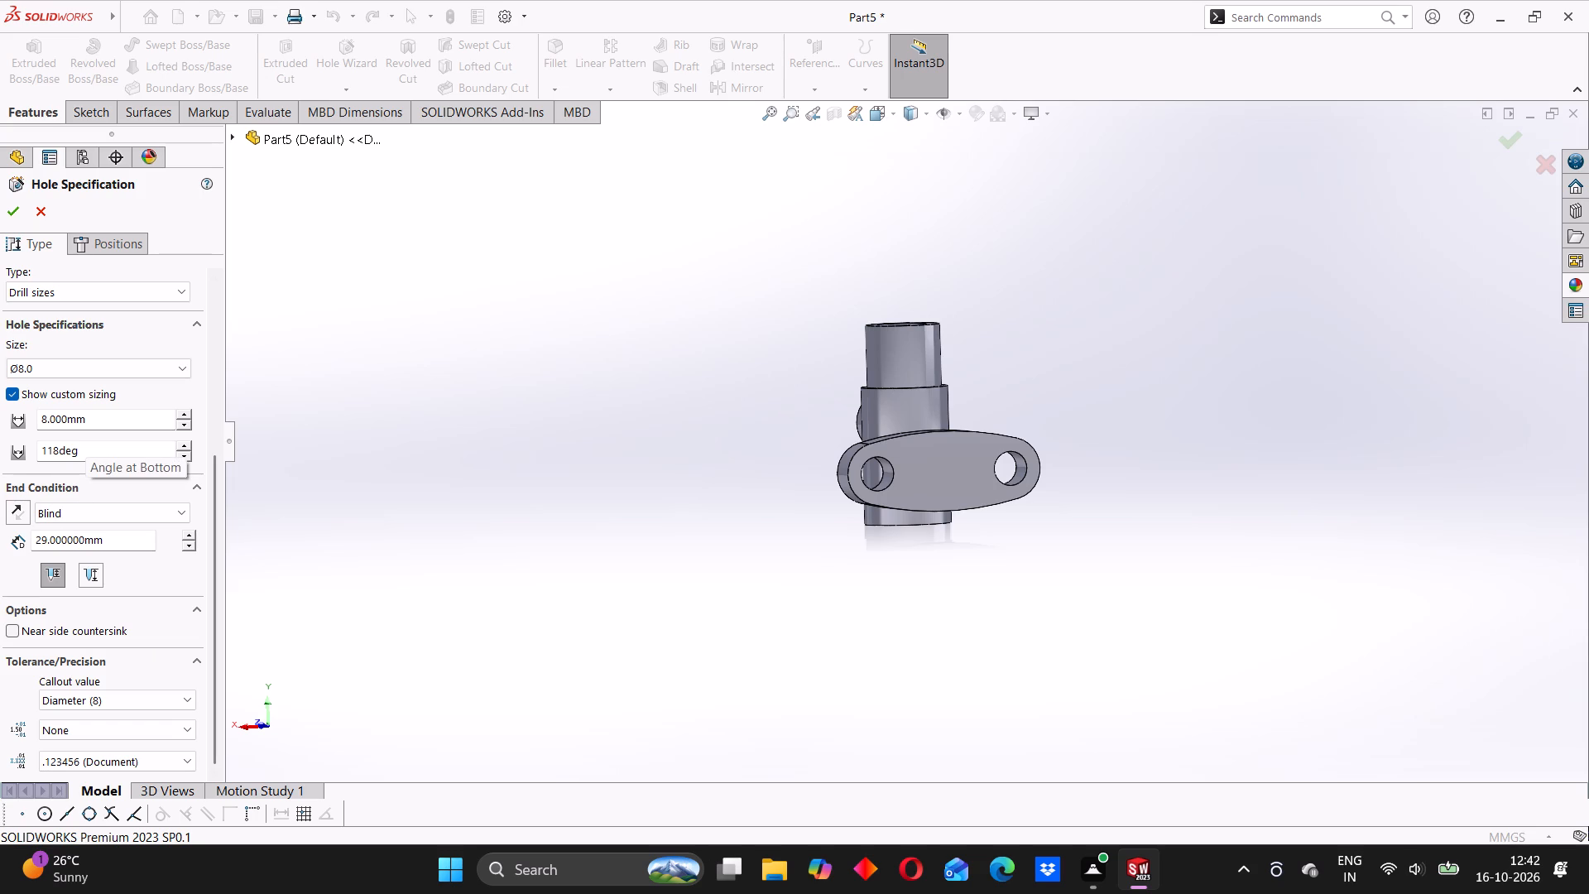
pyautogui.moveTo(87, 450); pyautogui.dragTo(34, 460)
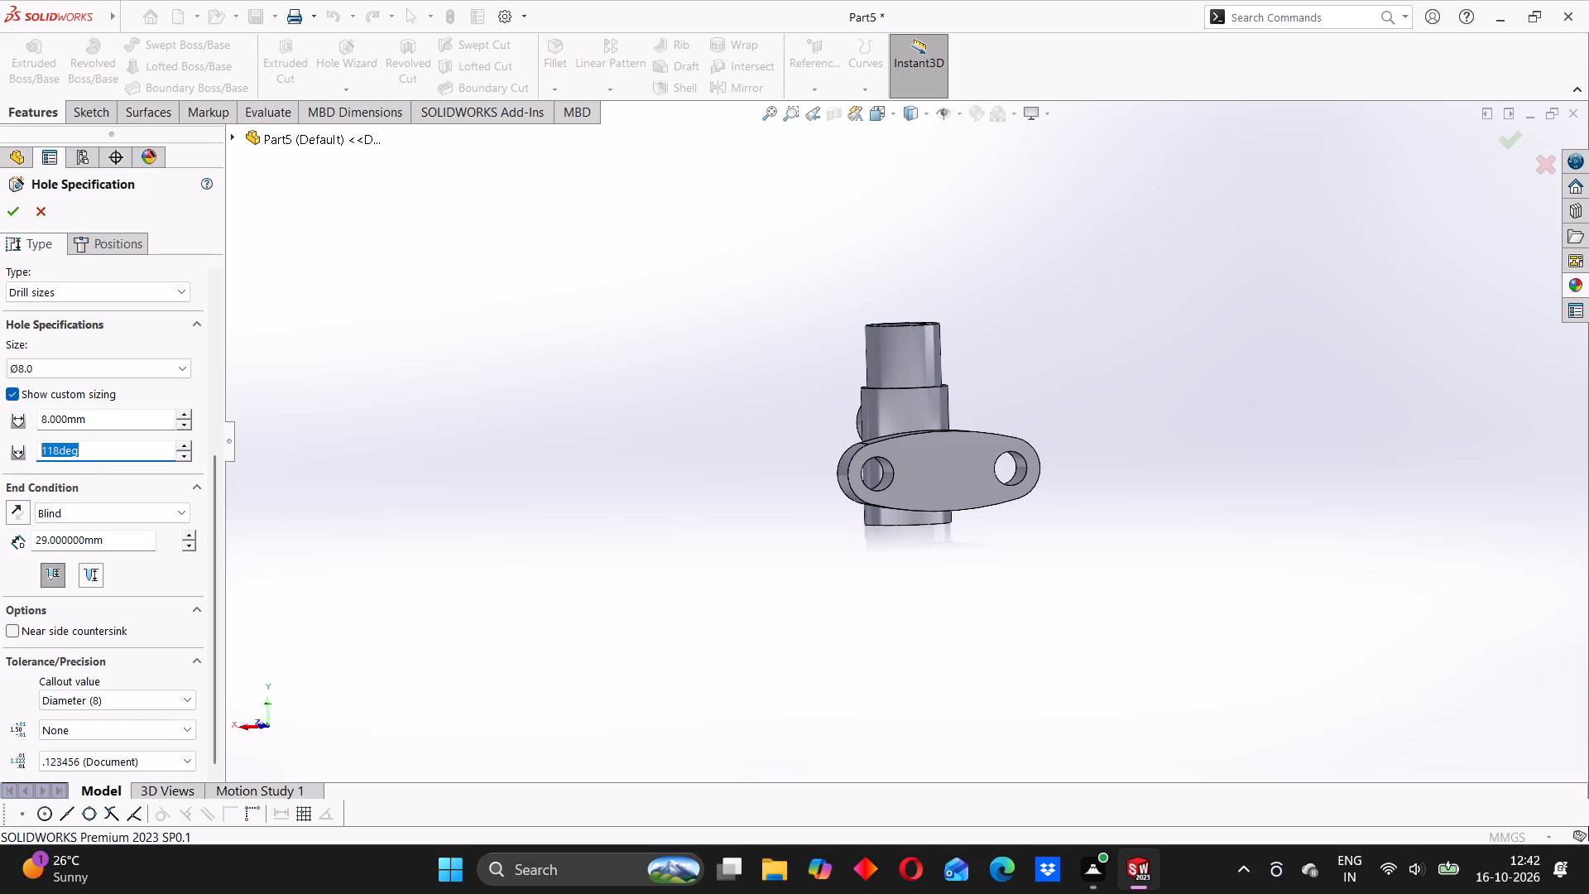
pyautogui.moveTo(34, 460); pyautogui.dragTo(25, 462)
pyautogui.write('140')
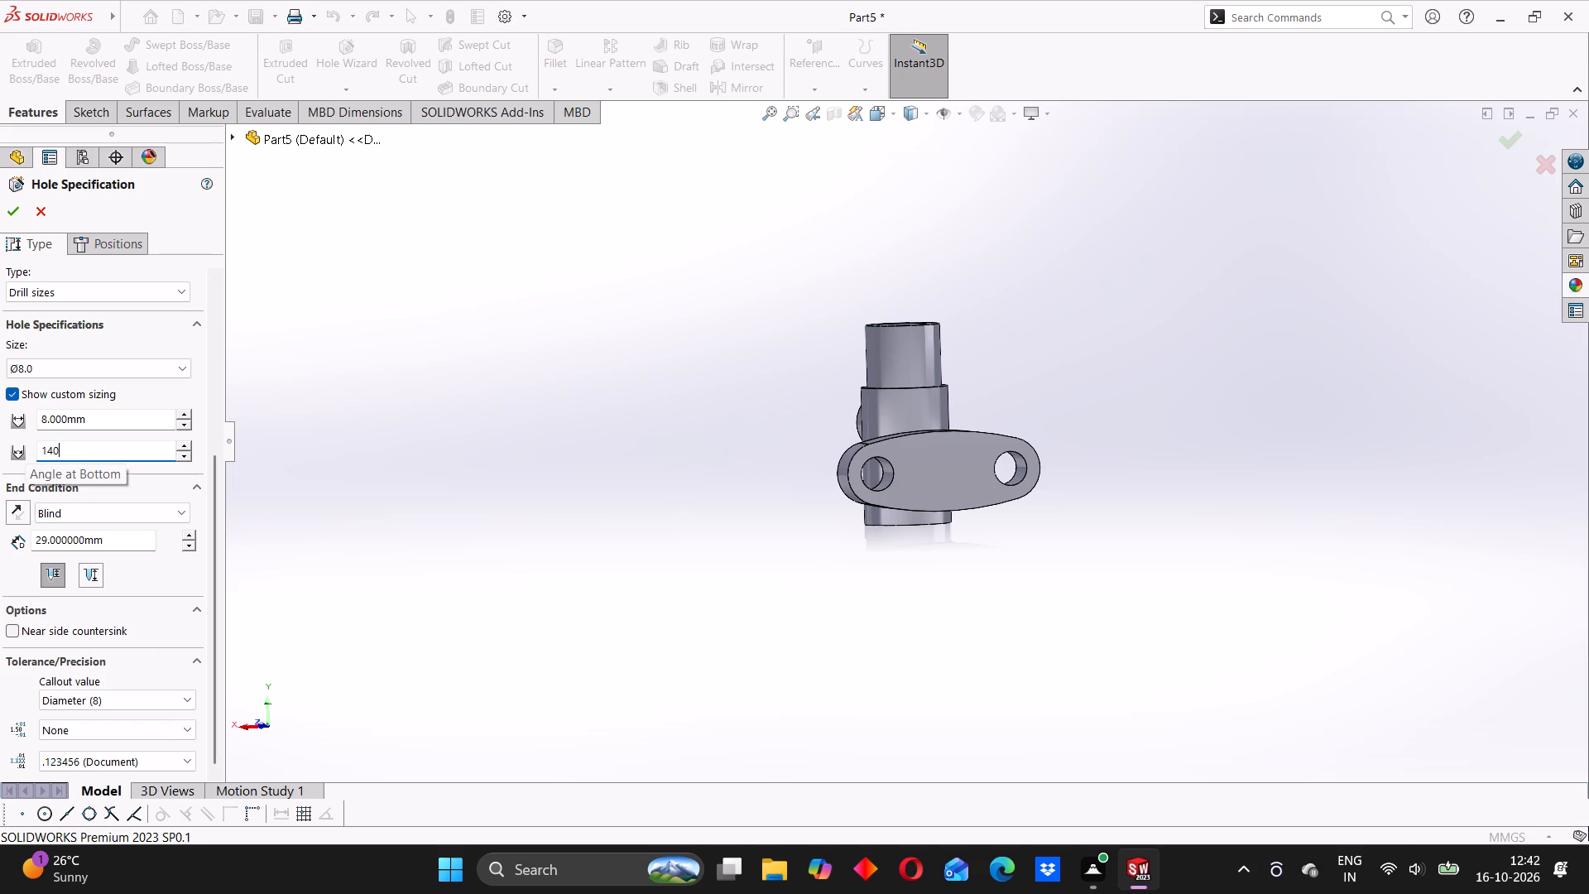
pyautogui.press('Return')
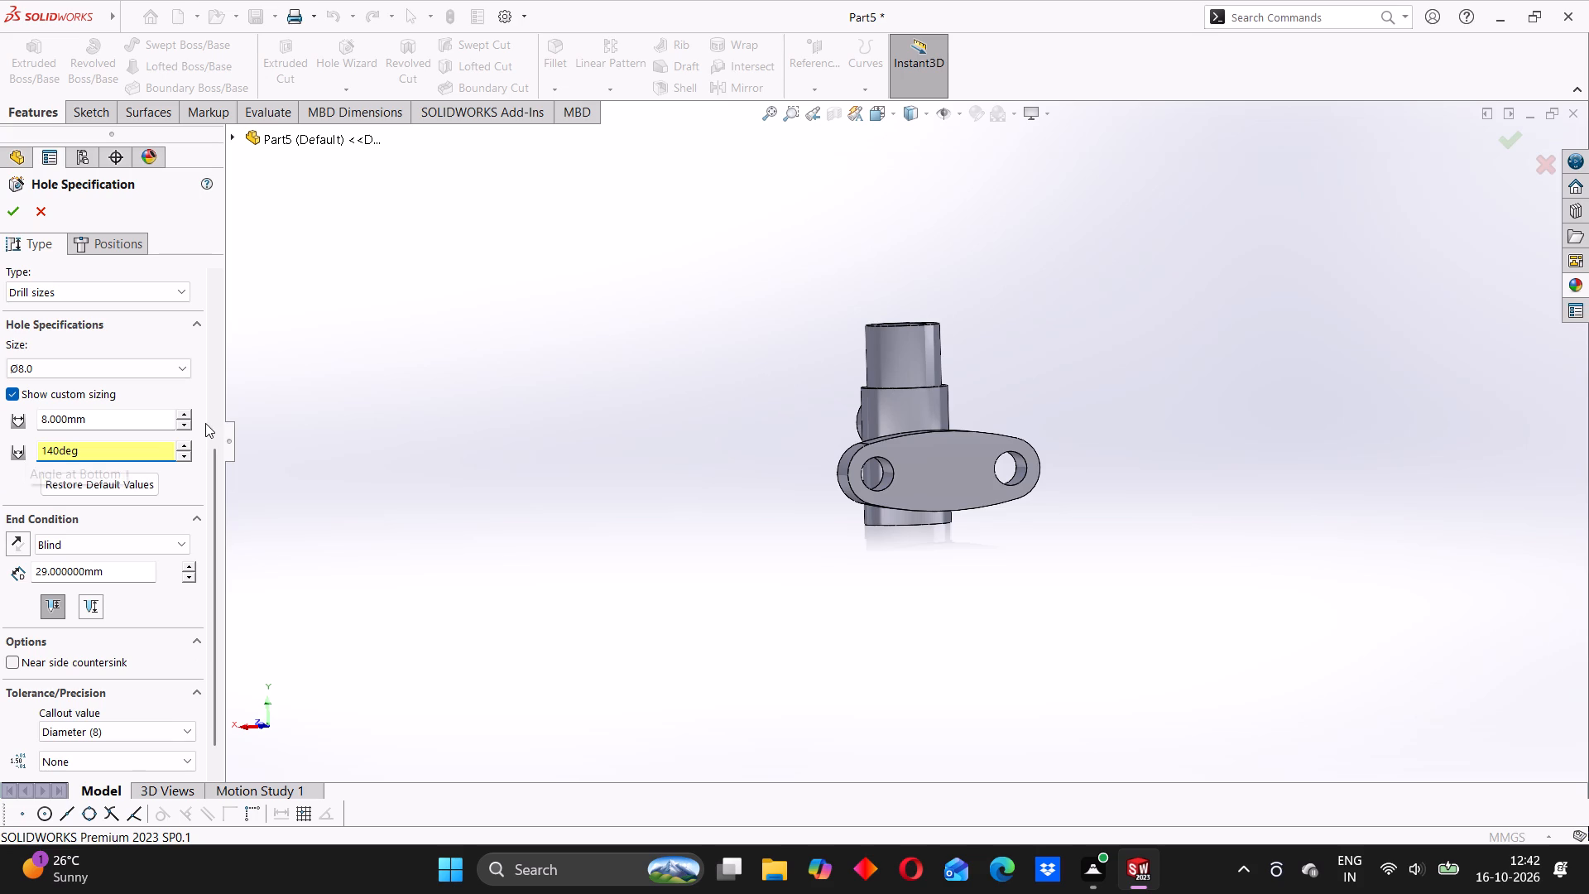
# Set the hole's angle at bottom to 160 degrees.
pyautogui.moveTo(93, 450); pyautogui.dragTo(69, 454)
pyautogui.moveTo(69, 454); pyautogui.dragTo(26, 457)
pyautogui.write('160')
pyautogui.press('Return')
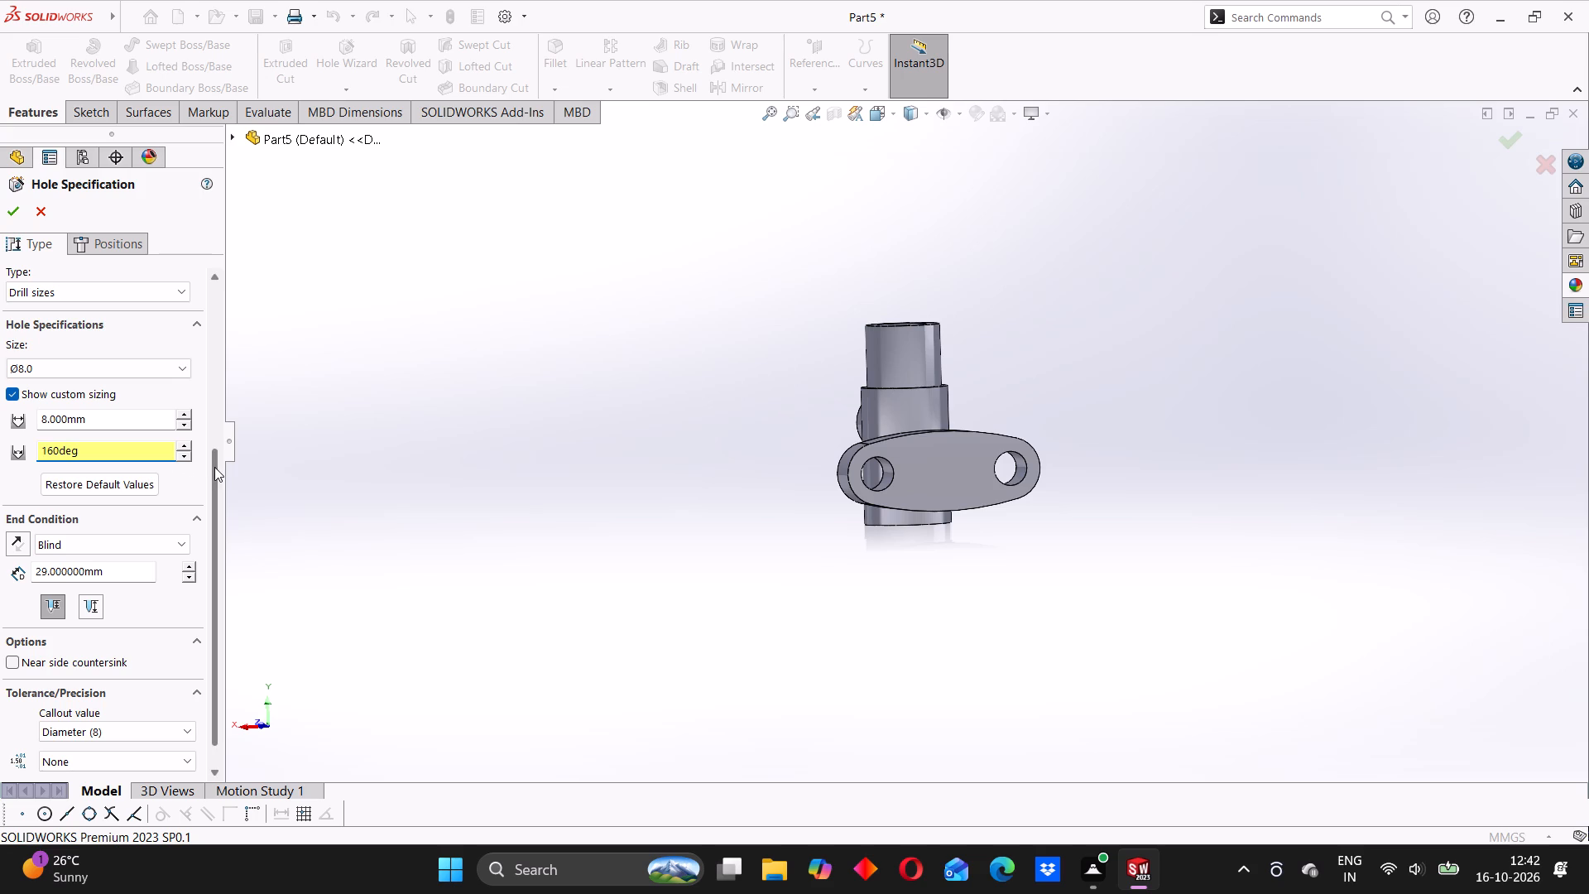
pyautogui.moveTo(214, 467); pyautogui.dragTo(219, 539)
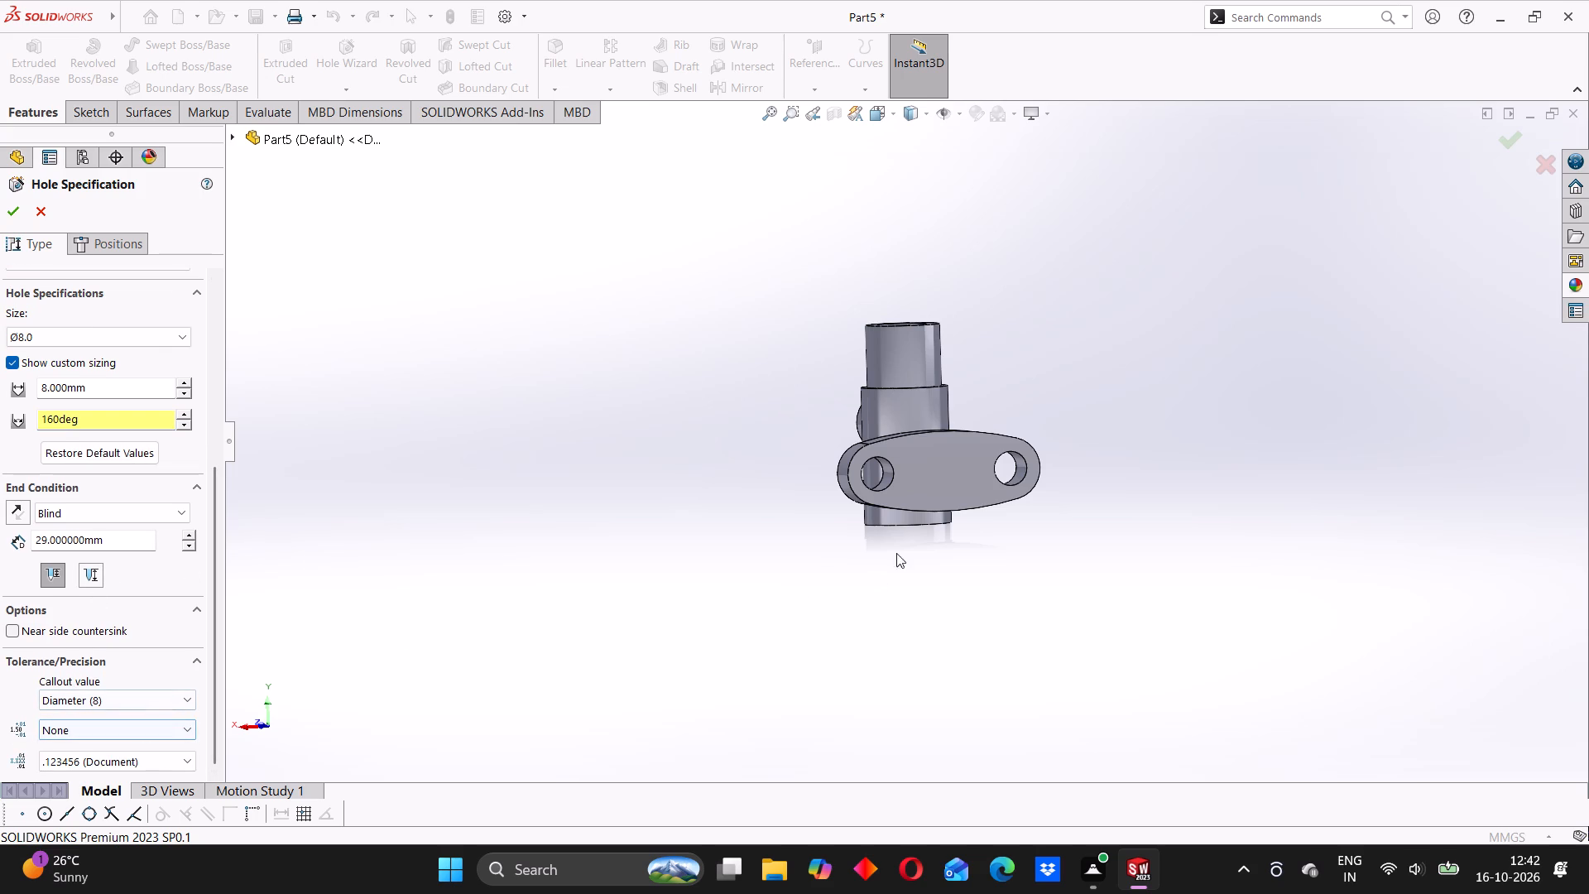
# Place the hole on the oval flange's outer face, midway between its two holes and vertically aligned with the origin, and finish it.
pyautogui.click(96, 244)
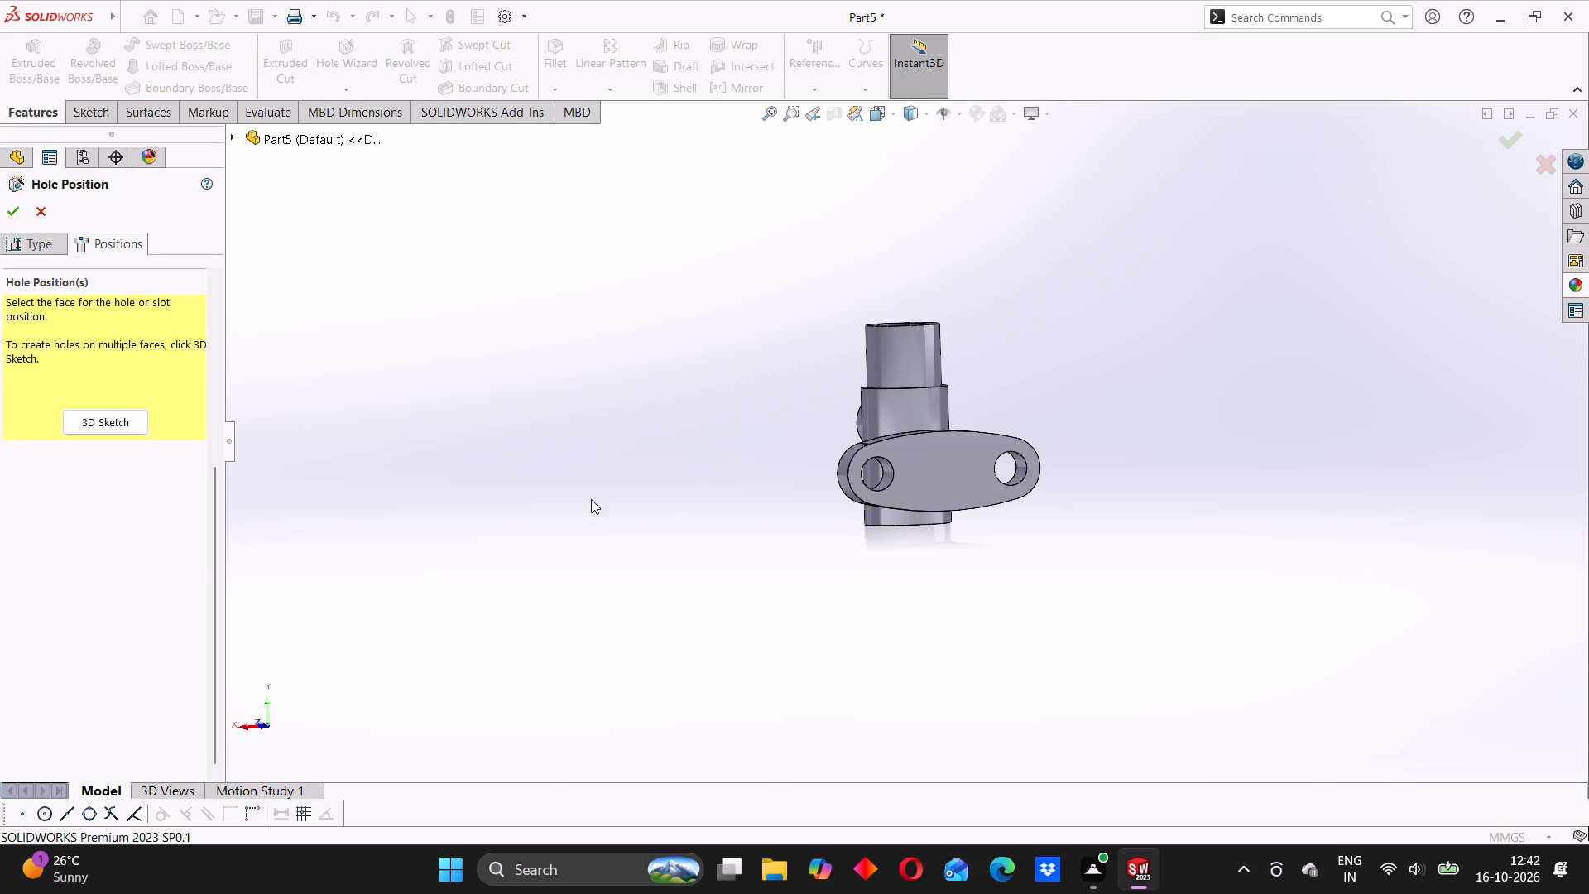
pyautogui.click(941, 467)
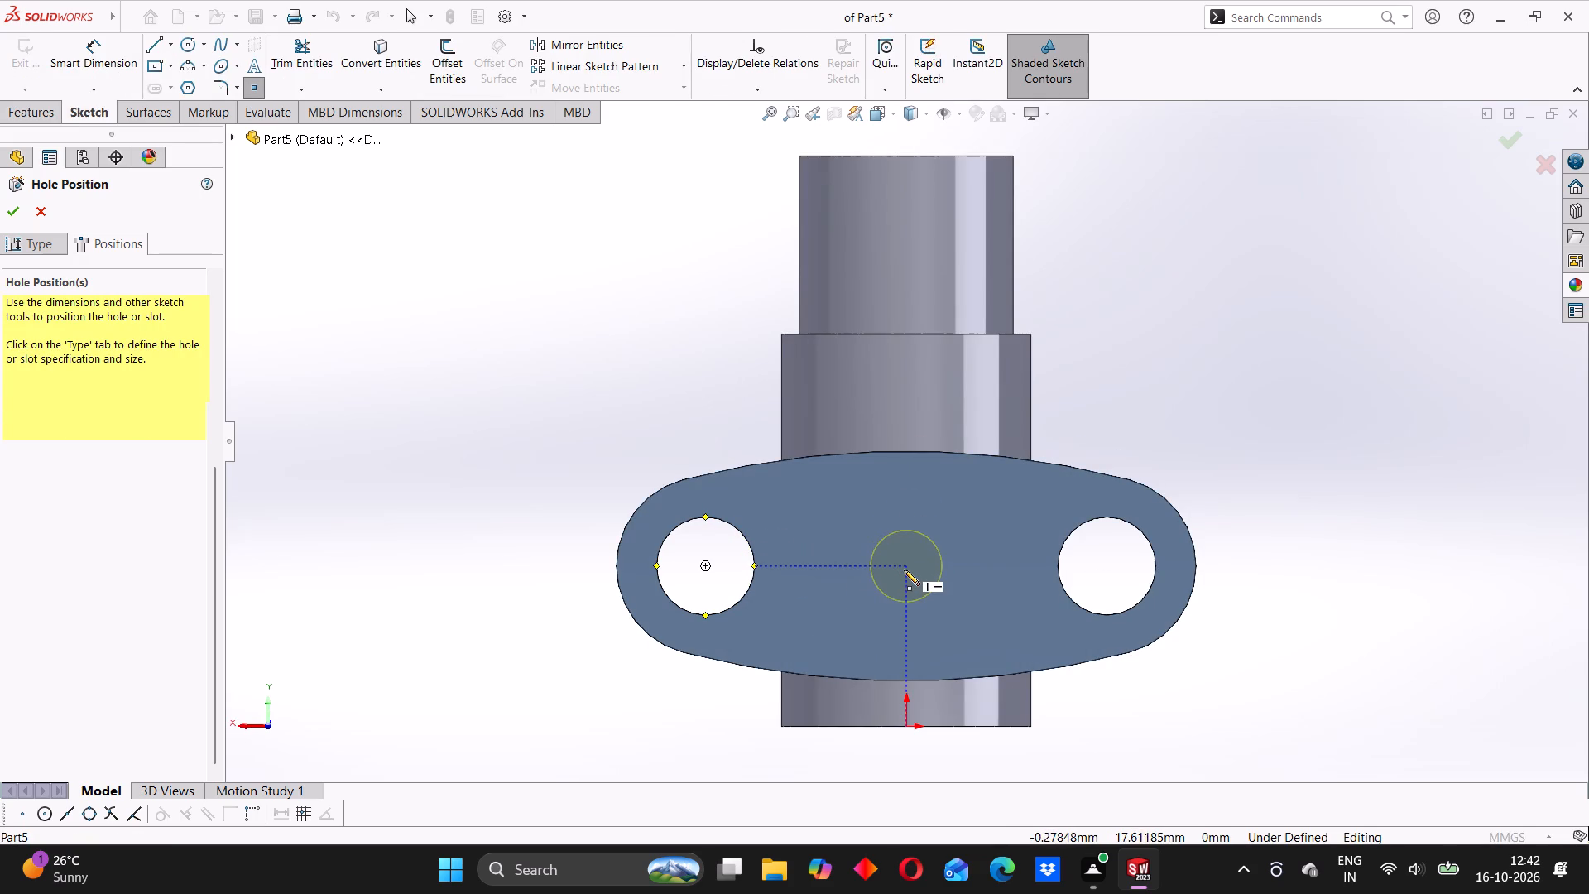
pyautogui.click(907, 567)
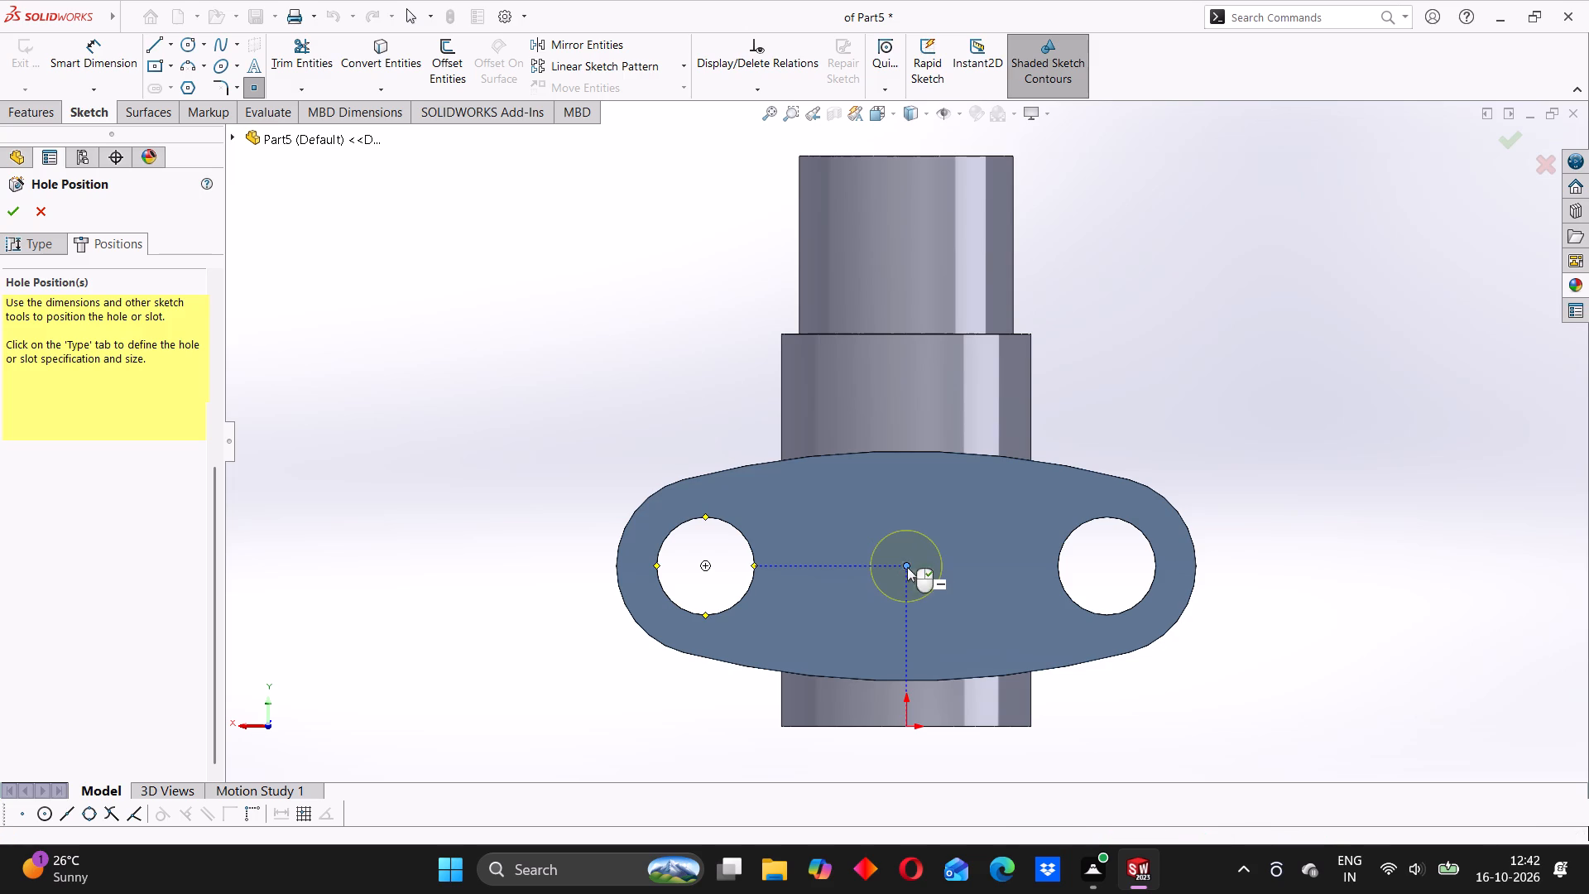
pyautogui.scroll(3, 566, 439)
pyautogui.moveTo(625, 488); pyautogui.dragTo(806, 547, button='middle')
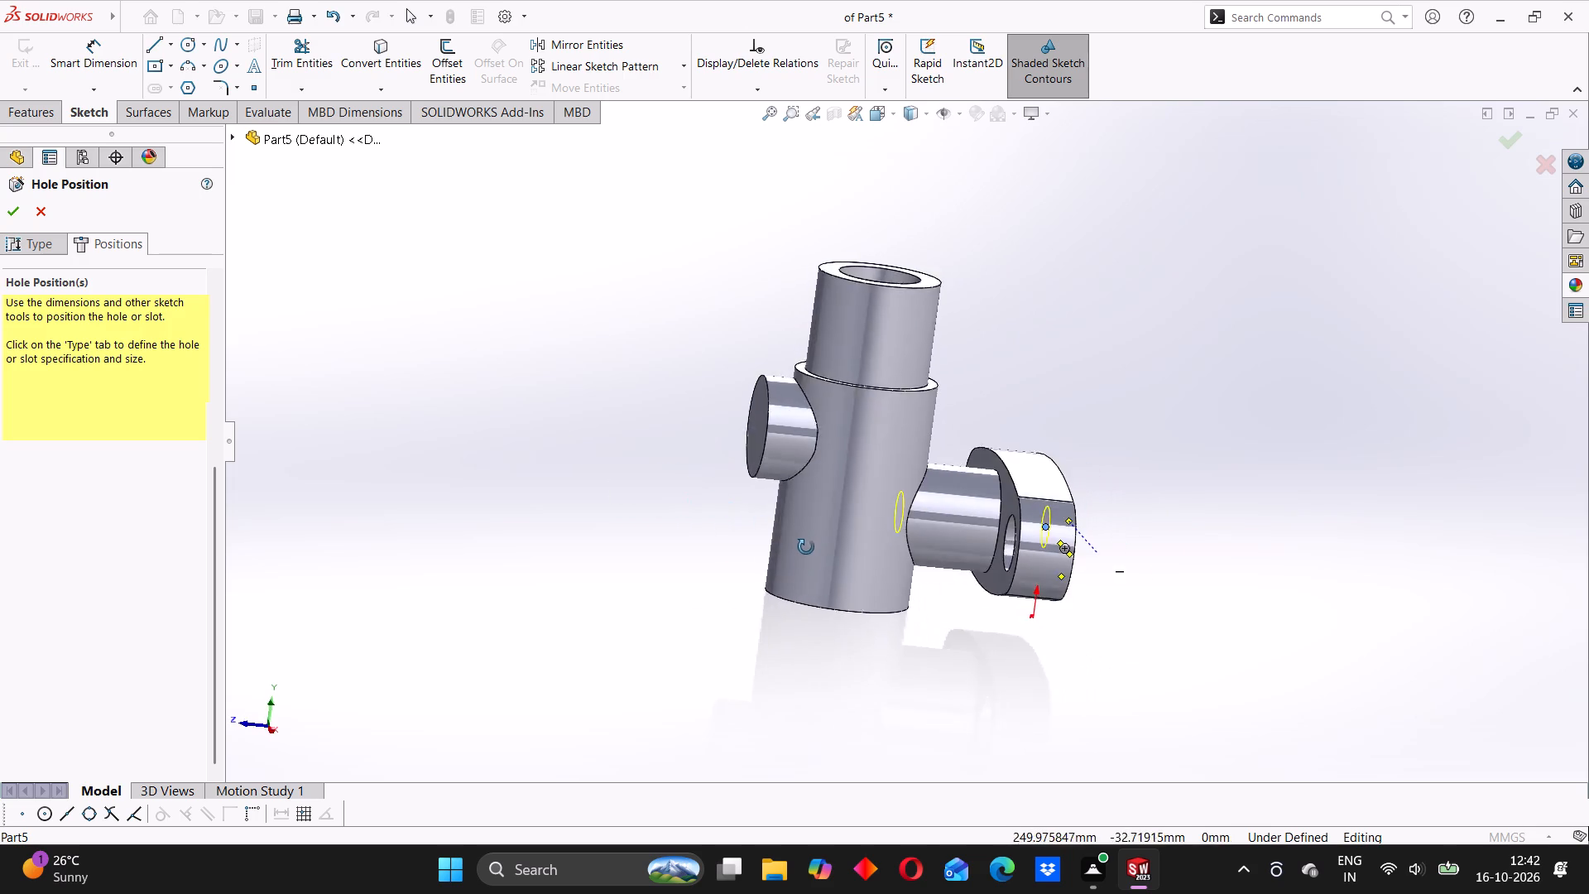
pyautogui.moveTo(806, 547); pyautogui.dragTo(764, 578, button='middle')
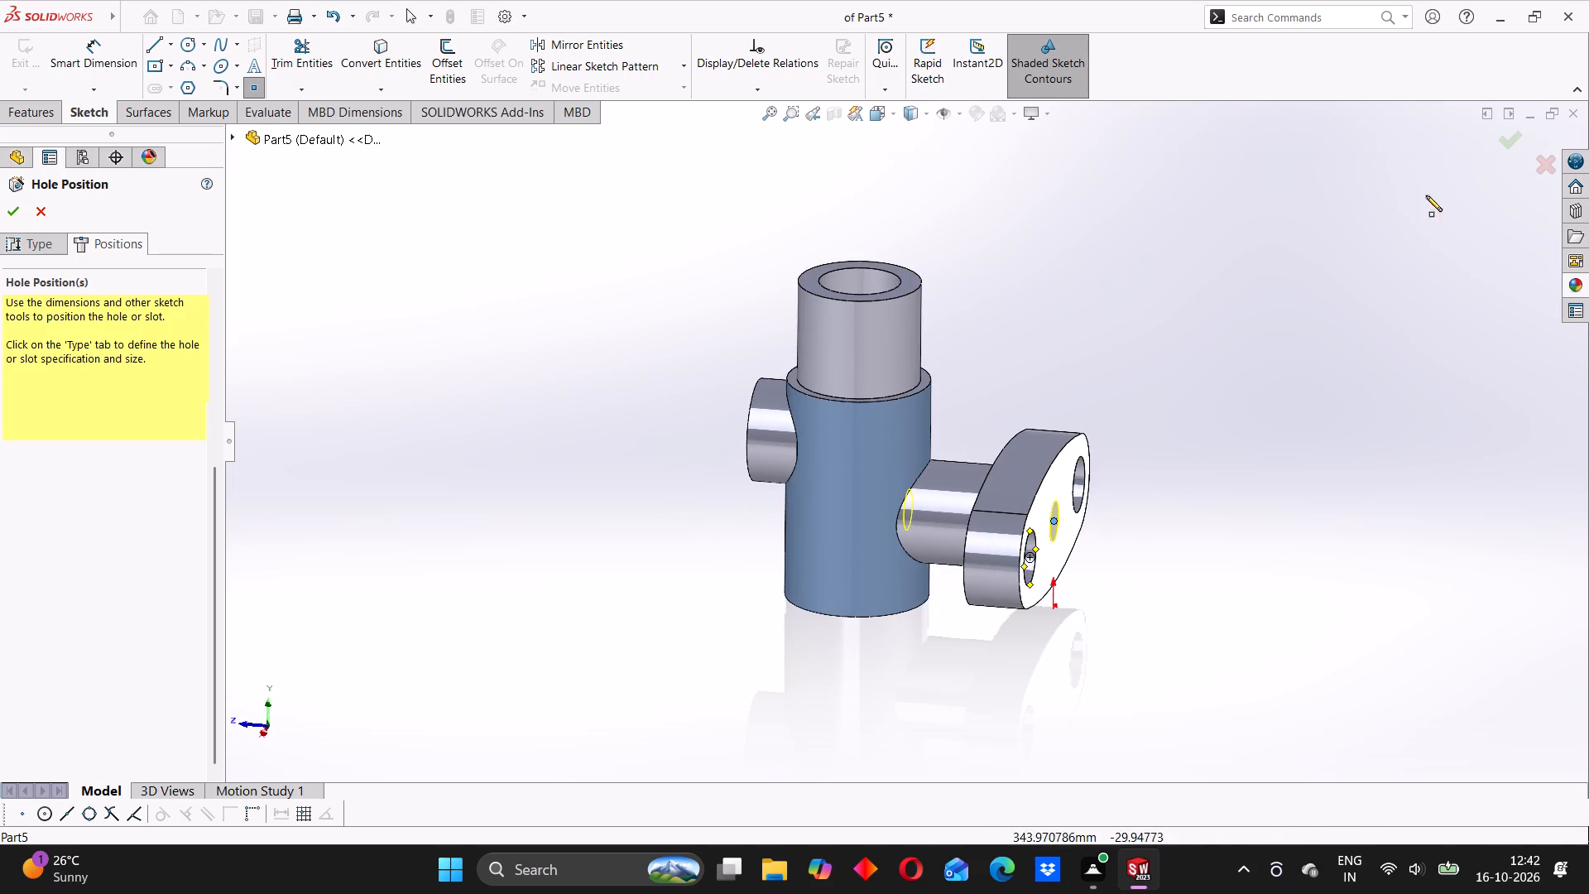
pyautogui.click(1513, 142)
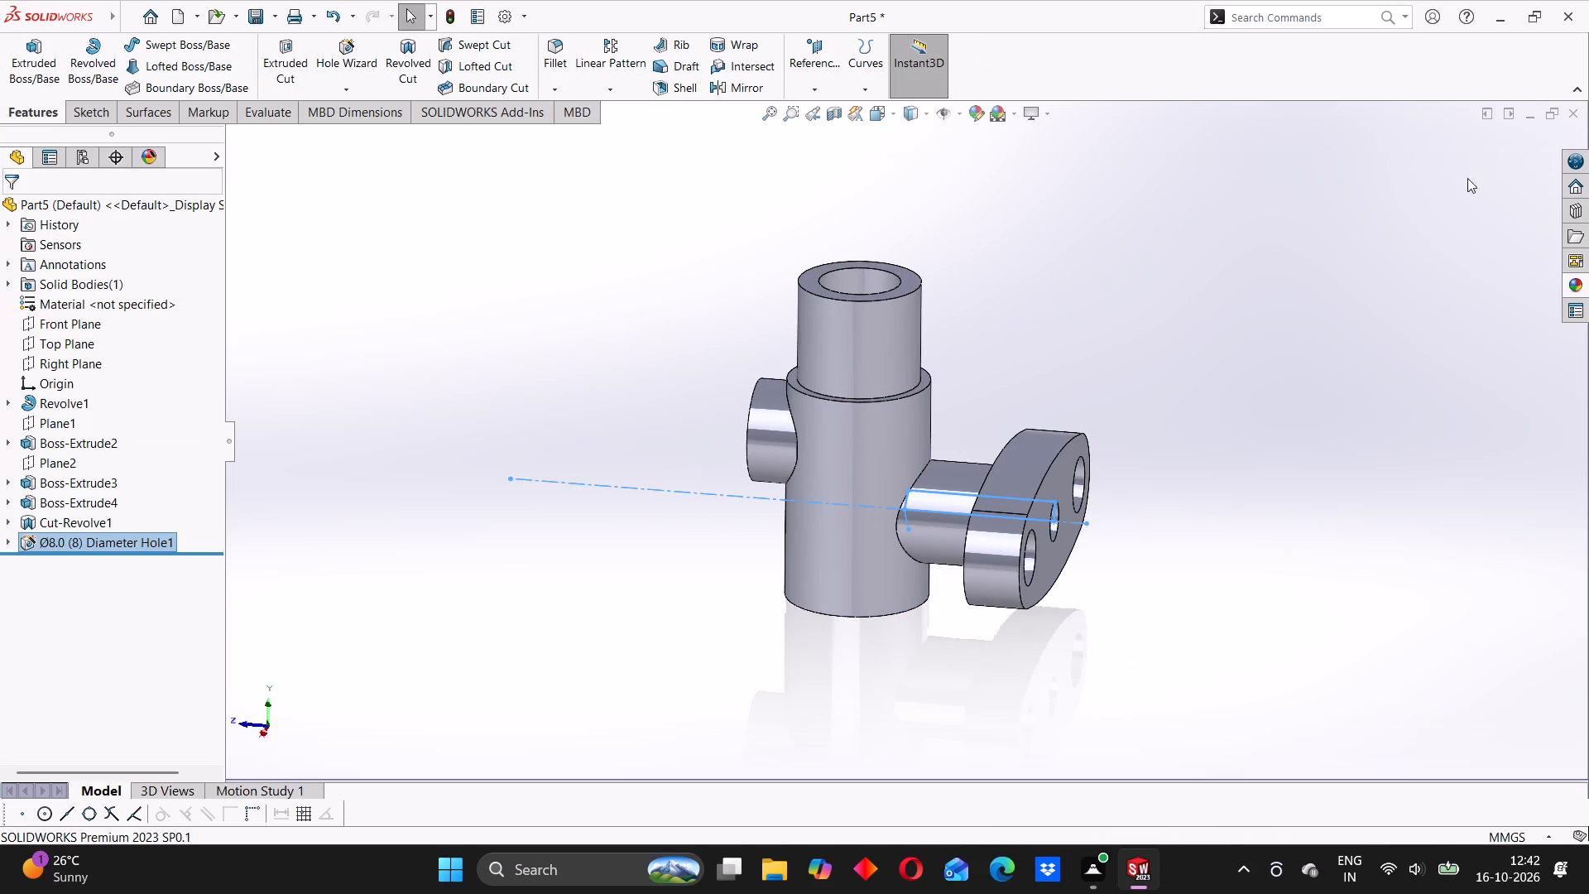
pyautogui.click(594, 526)
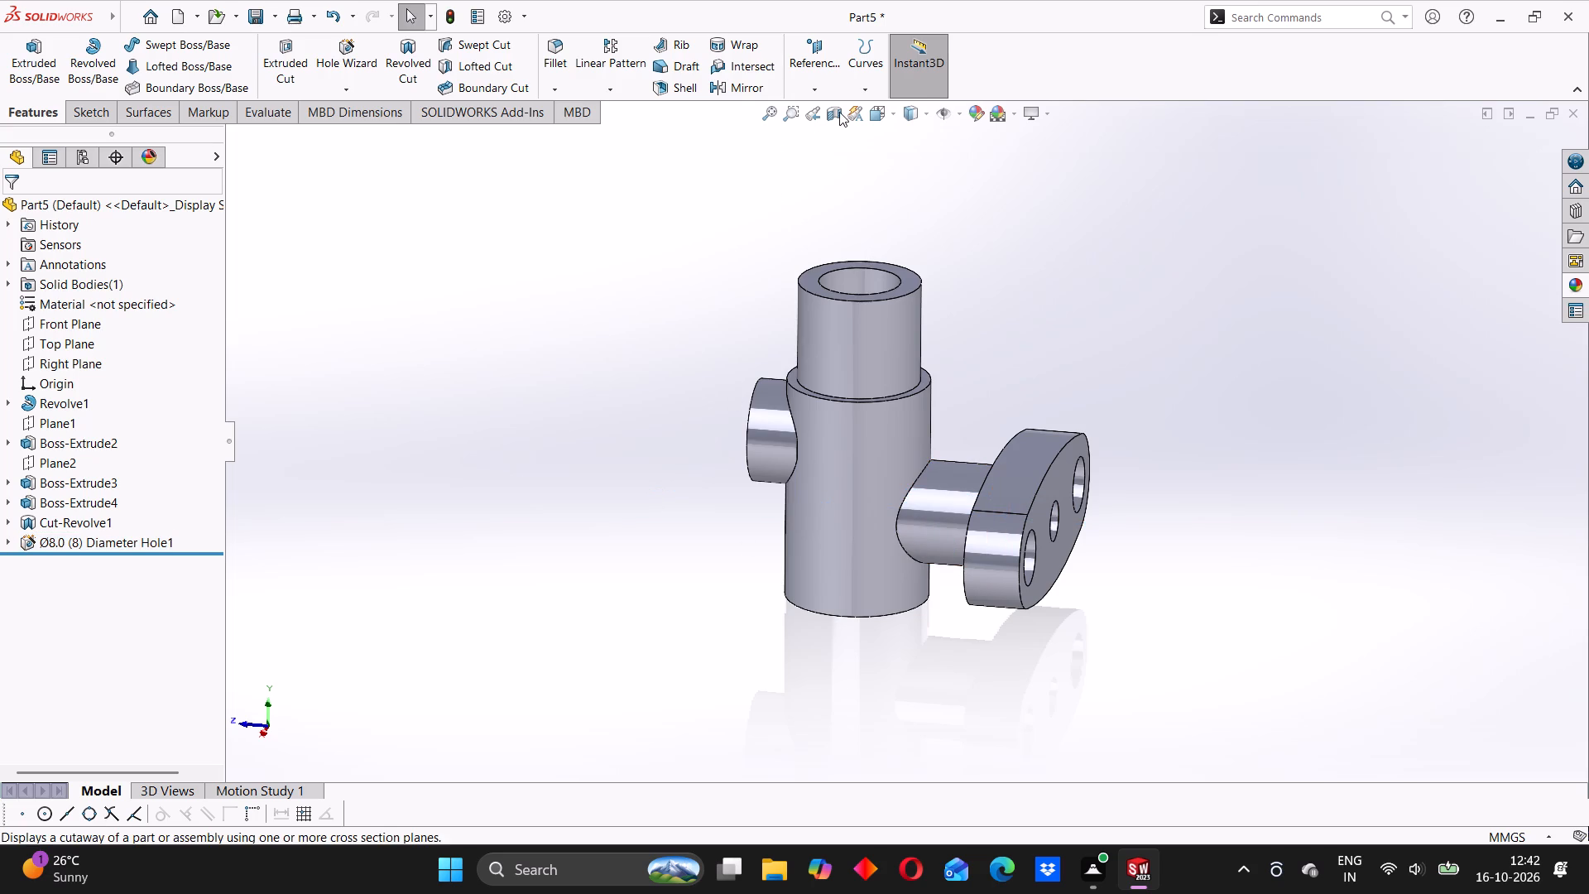
# Inspect how far the flange hole reaches towards the main bore in a section view on the Right Plane, then close the section.
pyautogui.click(839, 110)
pyautogui.moveTo(934, 484); pyautogui.dragTo(972, 421, button='middle')
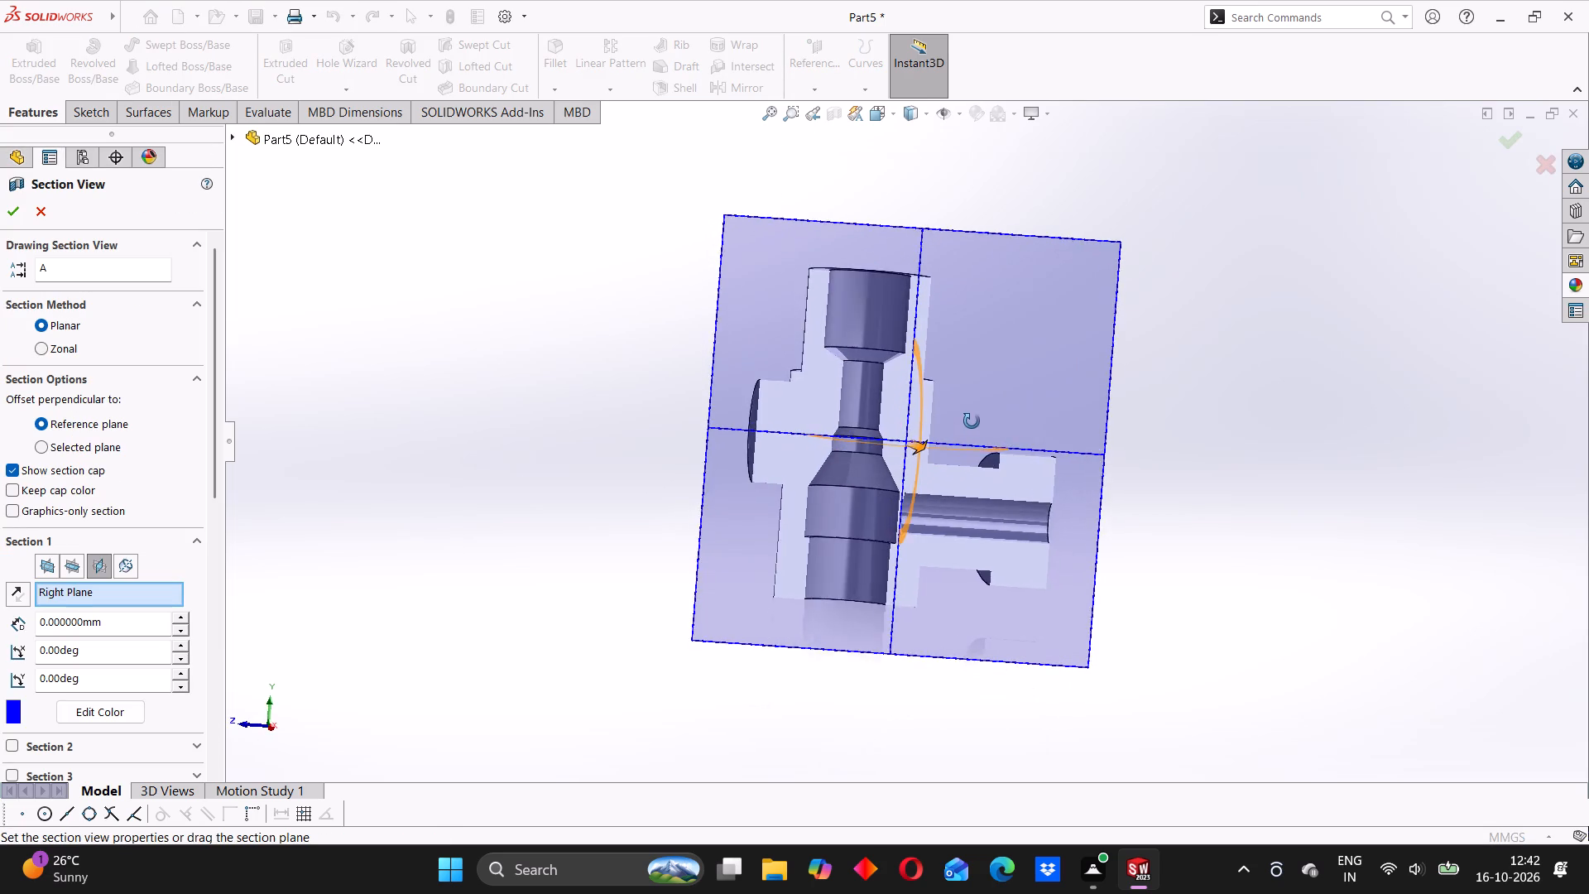
pyautogui.moveTo(972, 421); pyautogui.dragTo(911, 438, button='middle')
pyautogui.scroll(-4, 924, 484)
pyautogui.moveTo(875, 523); pyautogui.dragTo(902, 515, button='middle')
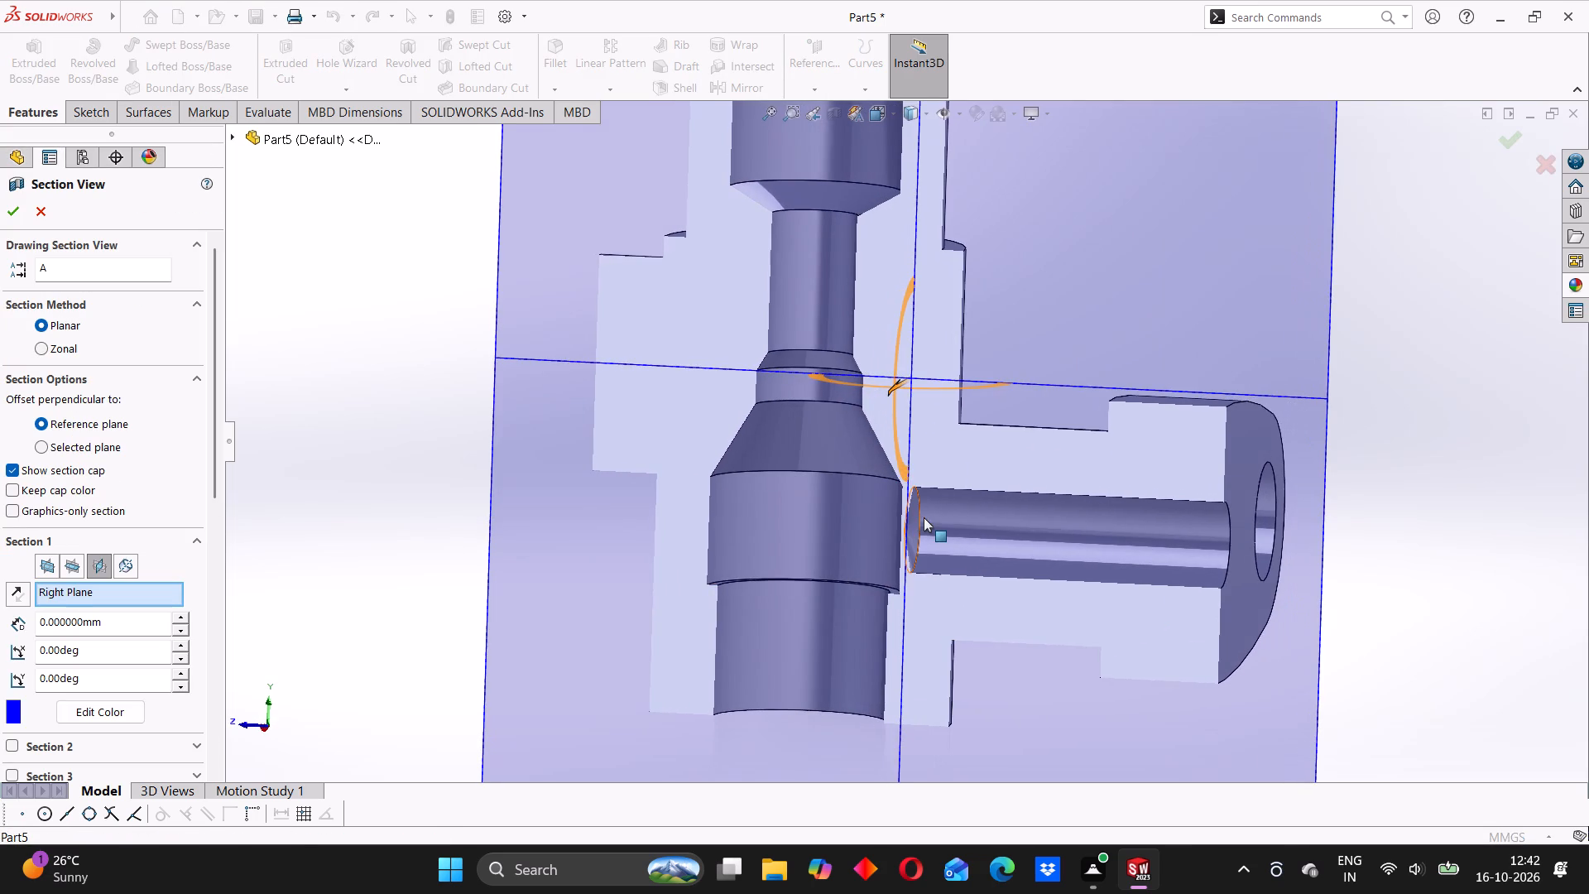
pyautogui.scroll(2, 916, 520)
pyautogui.click(483, 366)
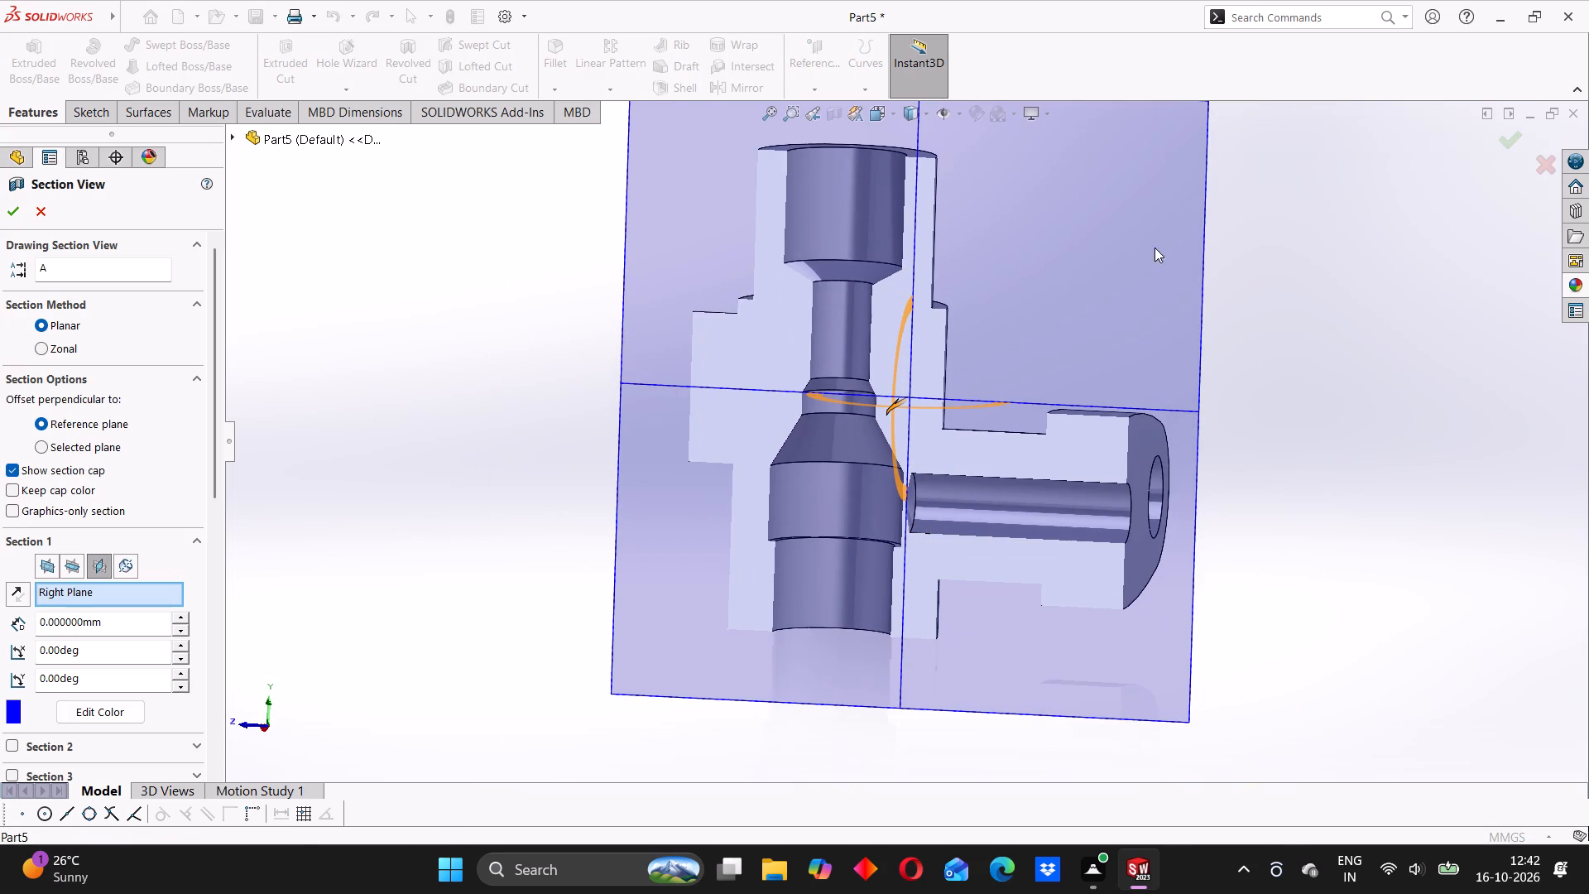
pyautogui.click(1550, 160)
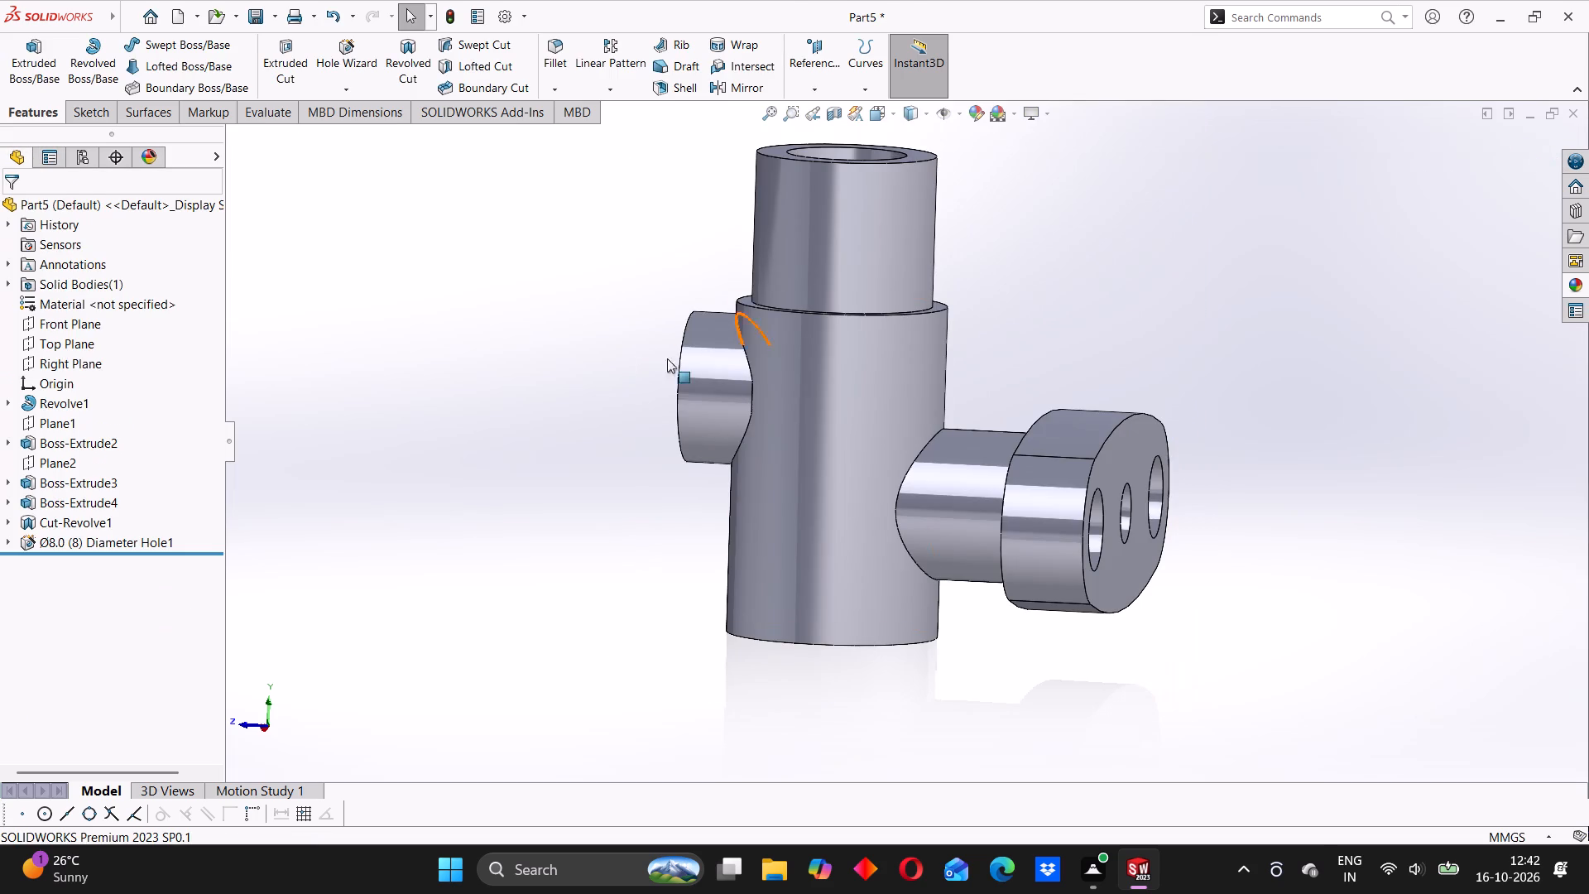
# Edit the Ø8.0 flange hole and set its blind depth to 30 mm.
pyautogui.click(59, 542)
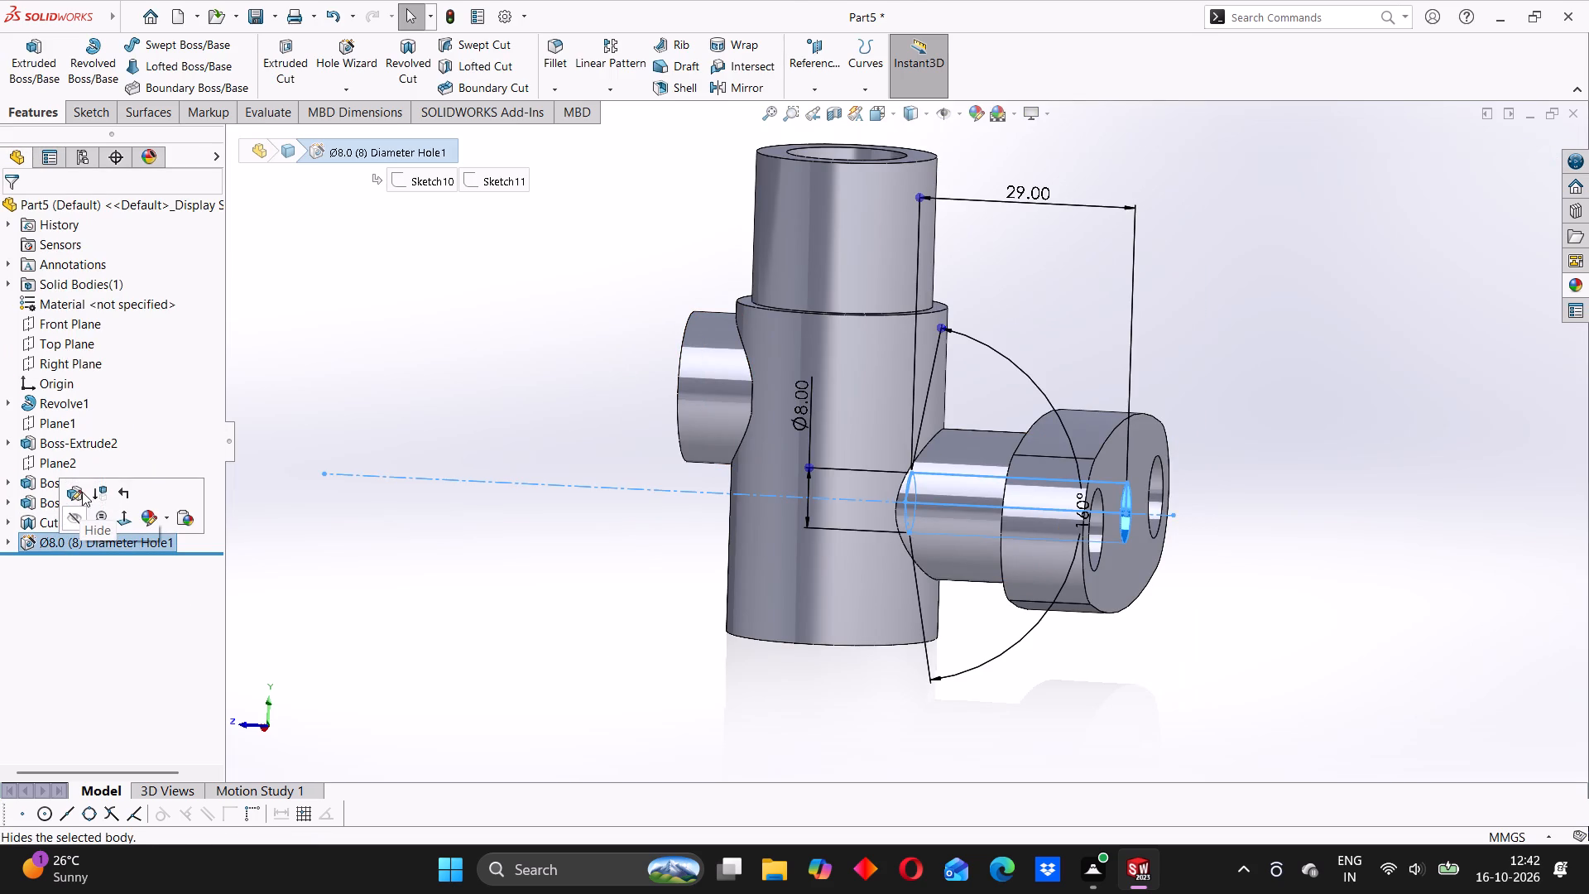
pyautogui.click(82, 492)
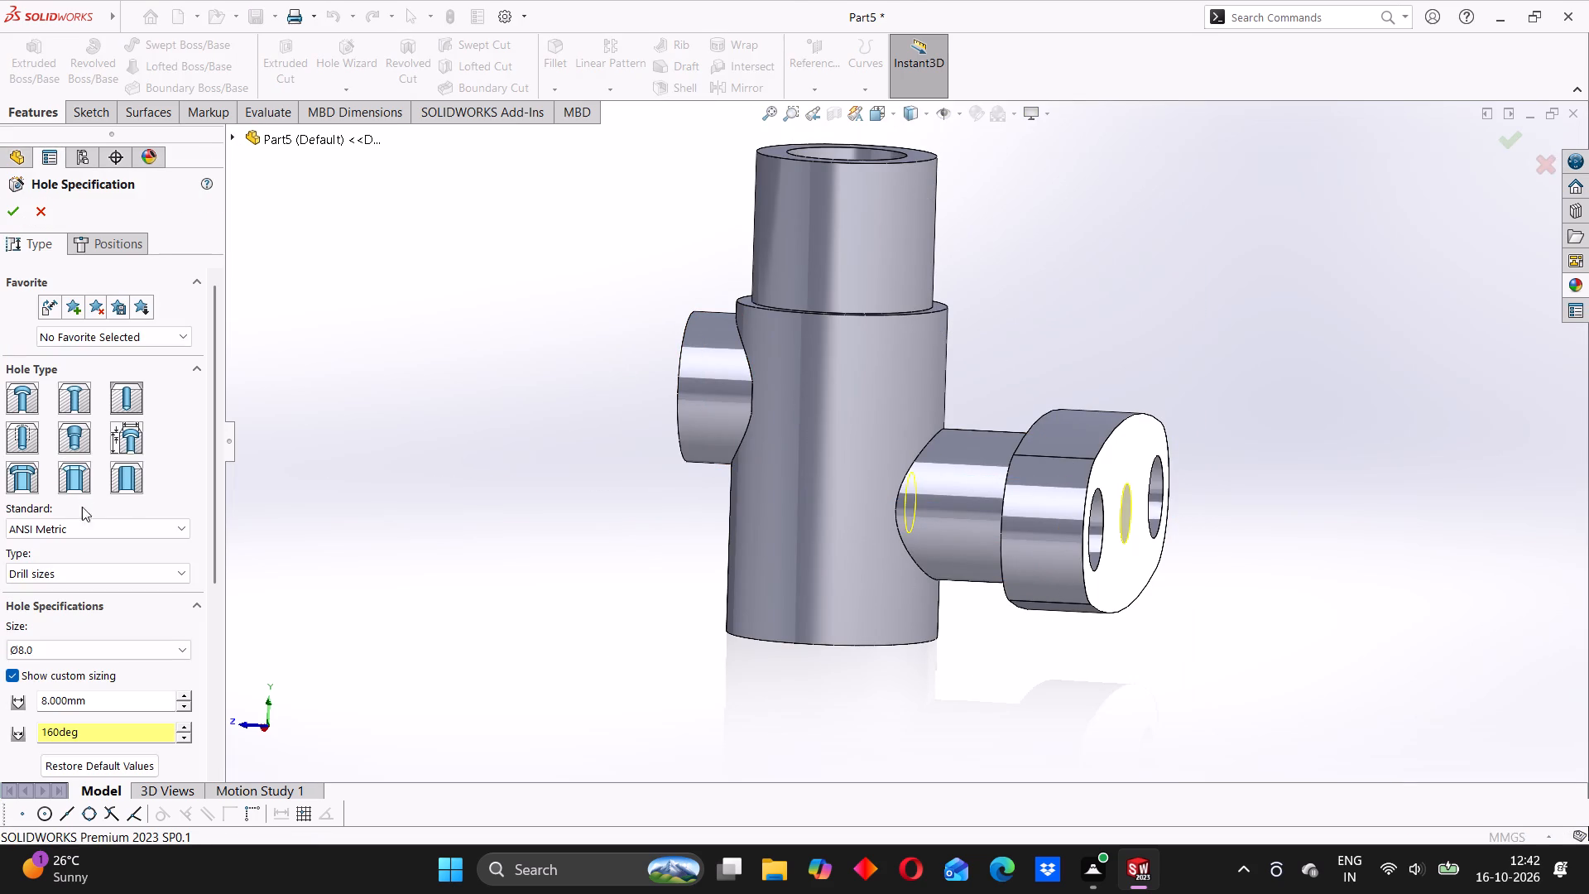
pyautogui.moveTo(211, 564); pyautogui.dragTo(219, 596)
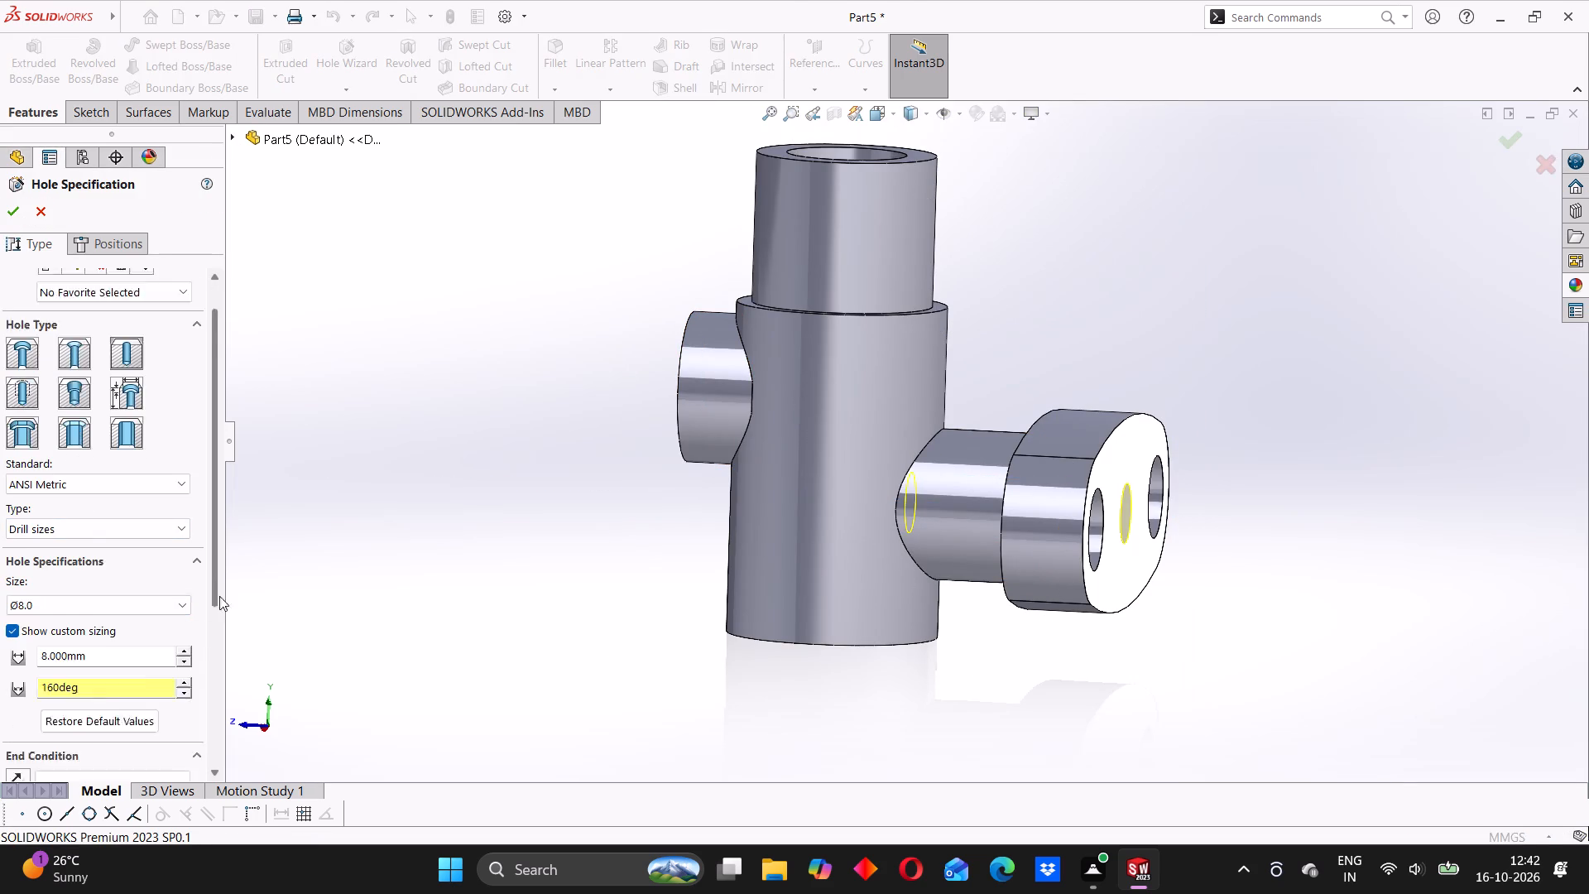
pyautogui.moveTo(219, 596); pyautogui.dragTo(234, 716)
pyautogui.moveTo(110, 589); pyautogui.dragTo(0, 583)
pyautogui.write('30')
pyautogui.press('Return')
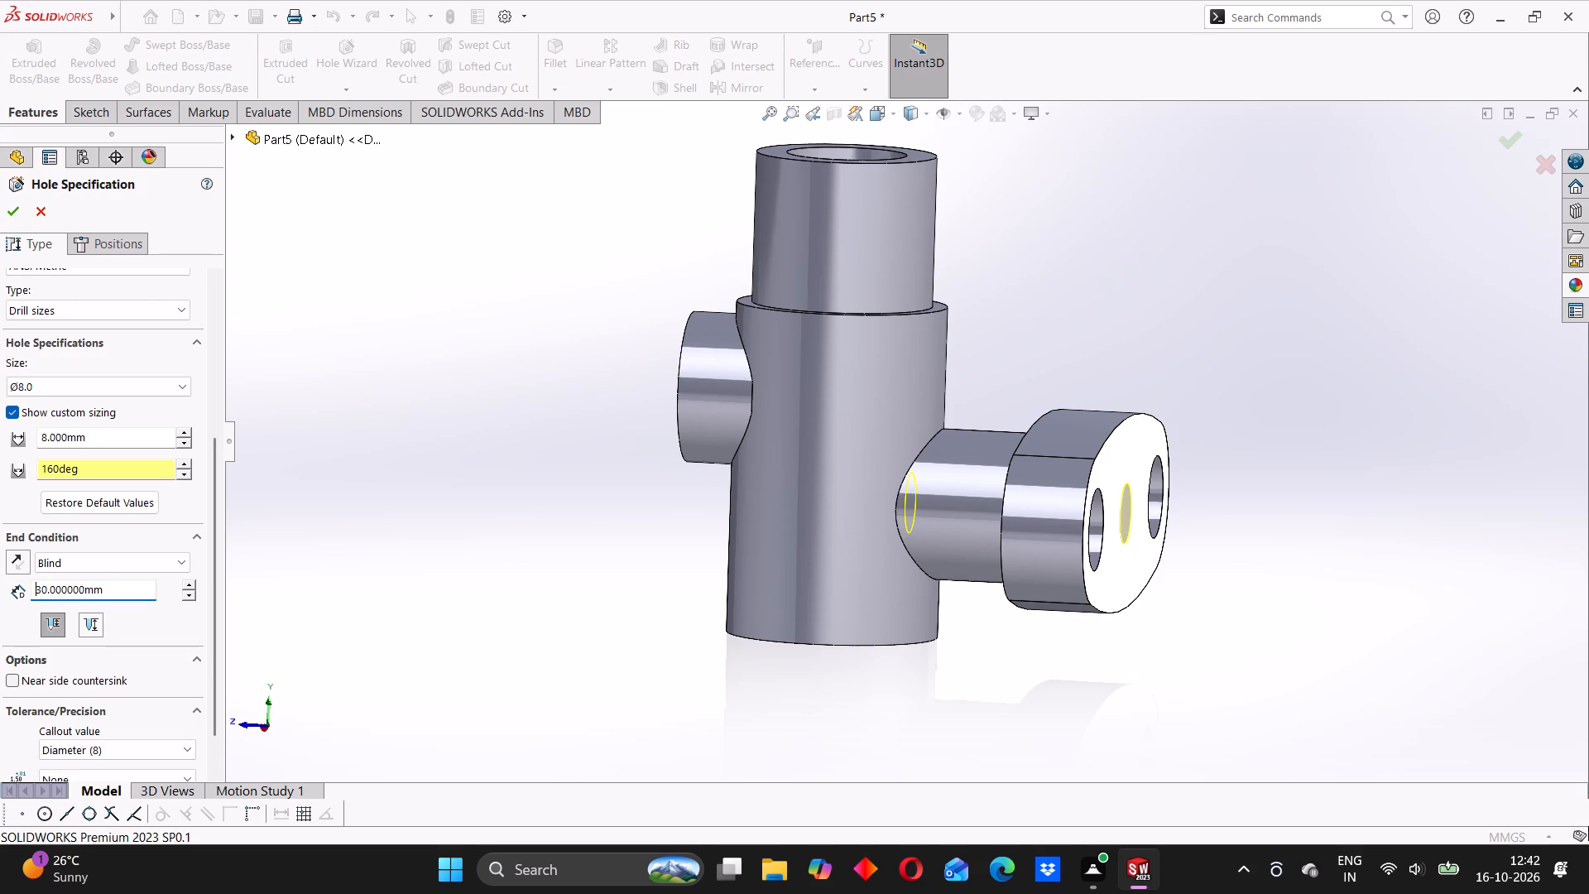
pyautogui.click(13, 208)
# Section the part on the Right Plane and examine where the flange hole meets the main bore.
pyautogui.moveTo(891, 533); pyautogui.dragTo(917, 543, button='middle')
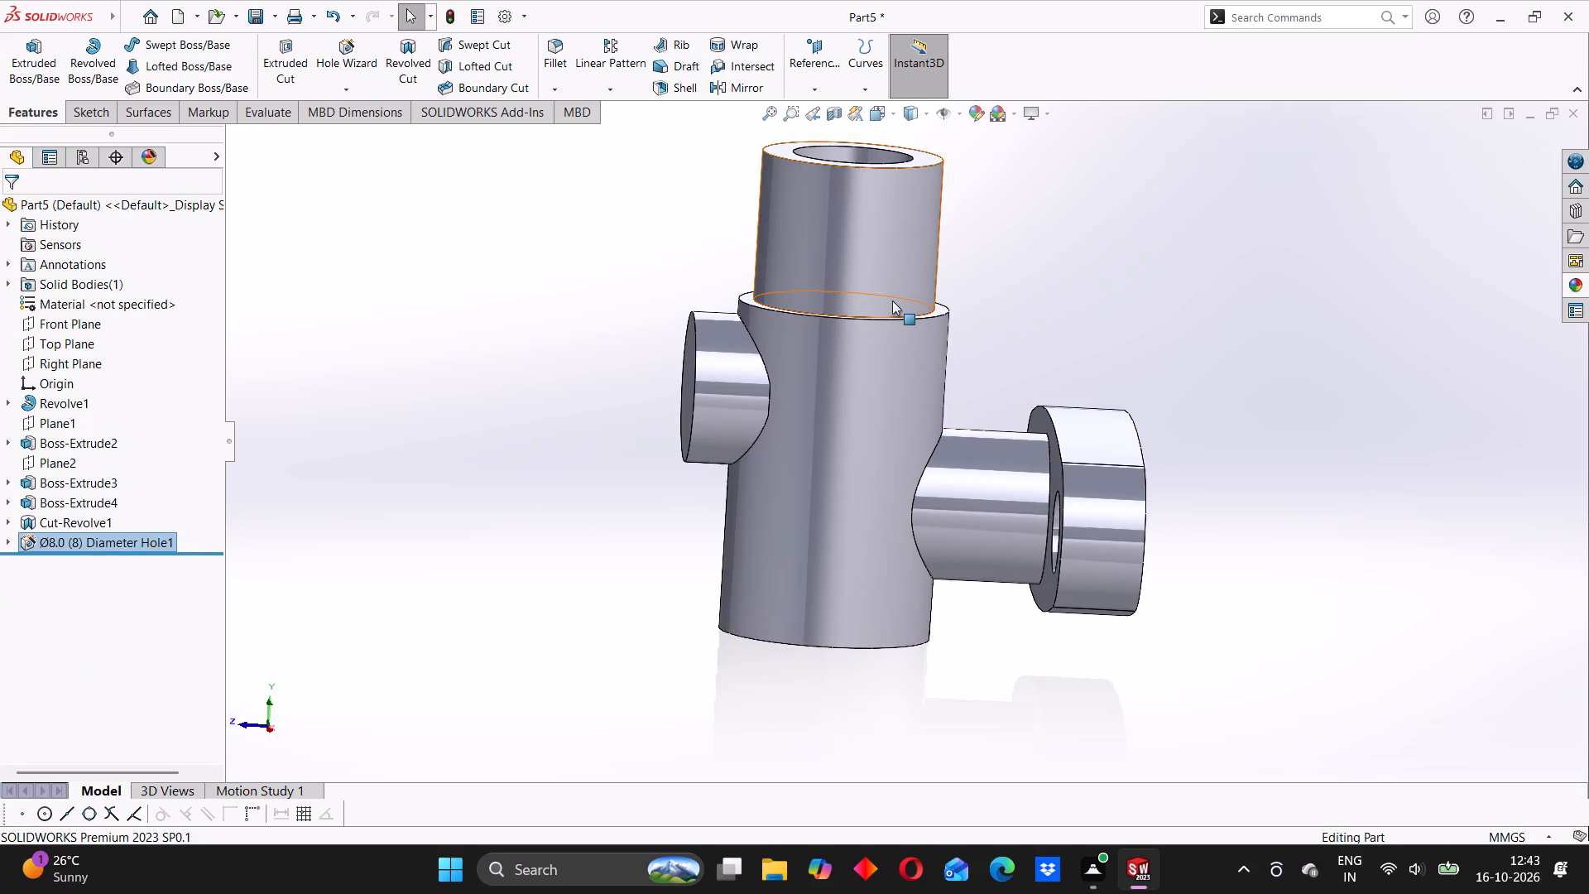
pyautogui.scroll(2, 891, 300)
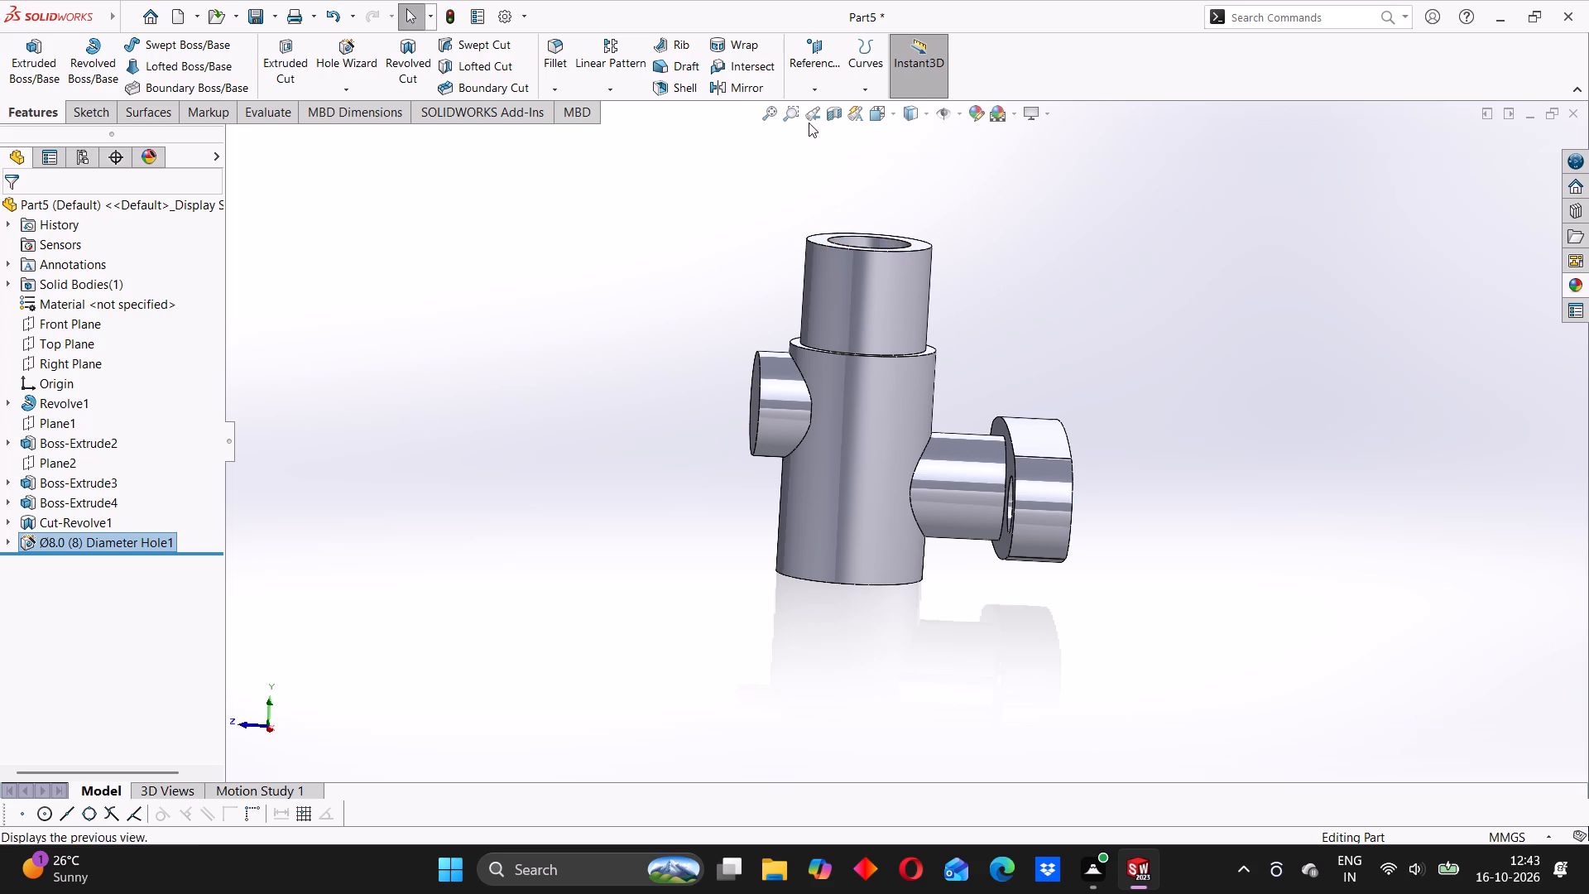
pyautogui.click(834, 105)
pyautogui.scroll(-3, 948, 465)
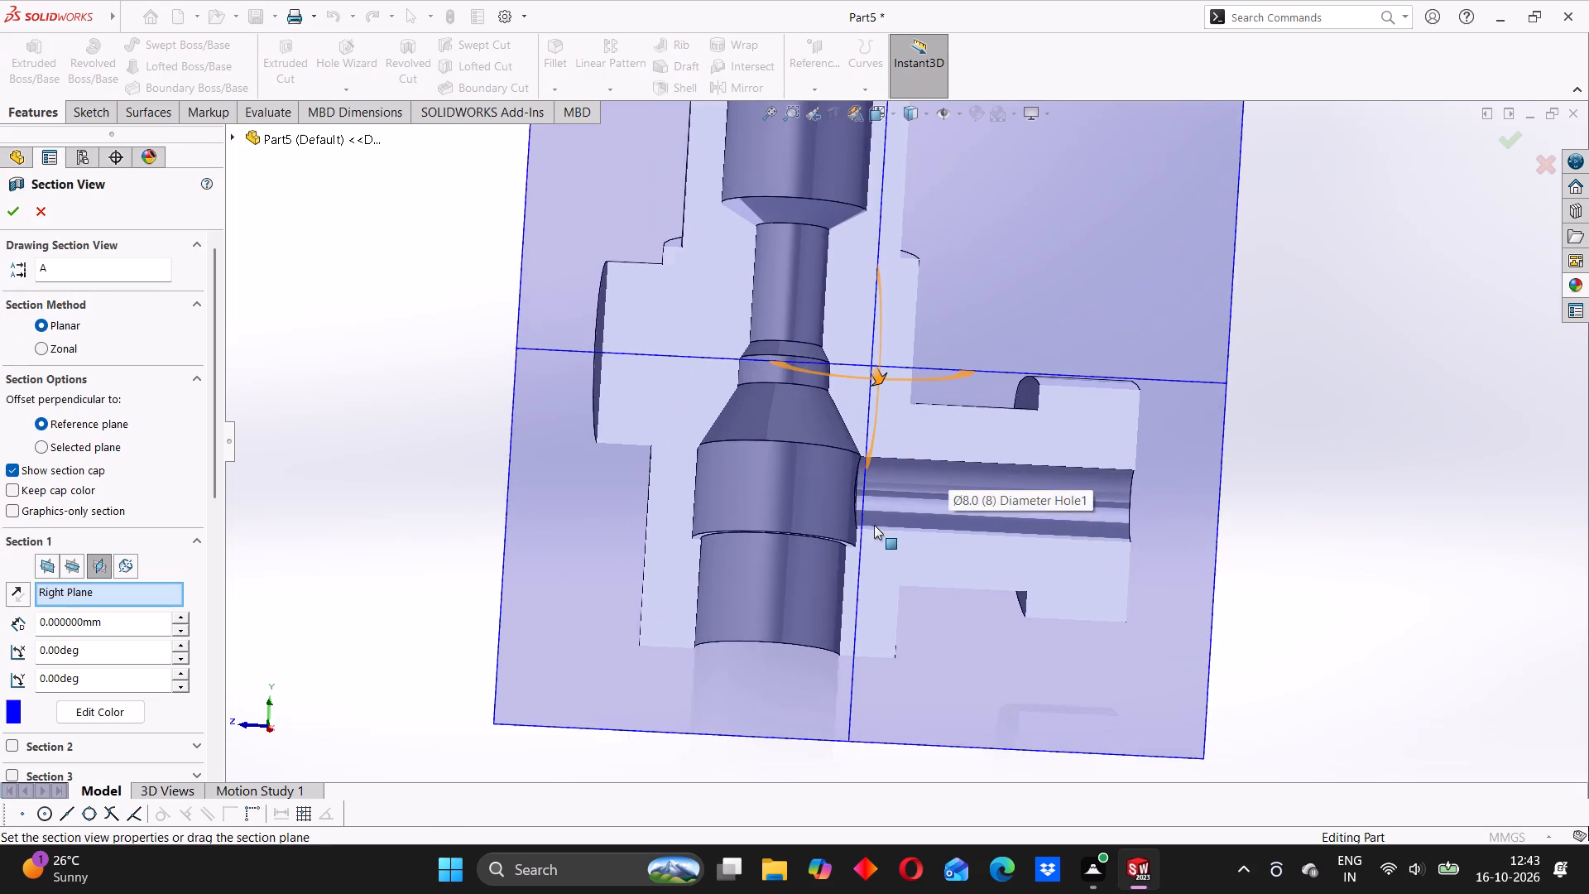
pyautogui.moveTo(872, 525); pyautogui.dragTo(870, 478, button='middle')
pyautogui.scroll(-7, 865, 495)
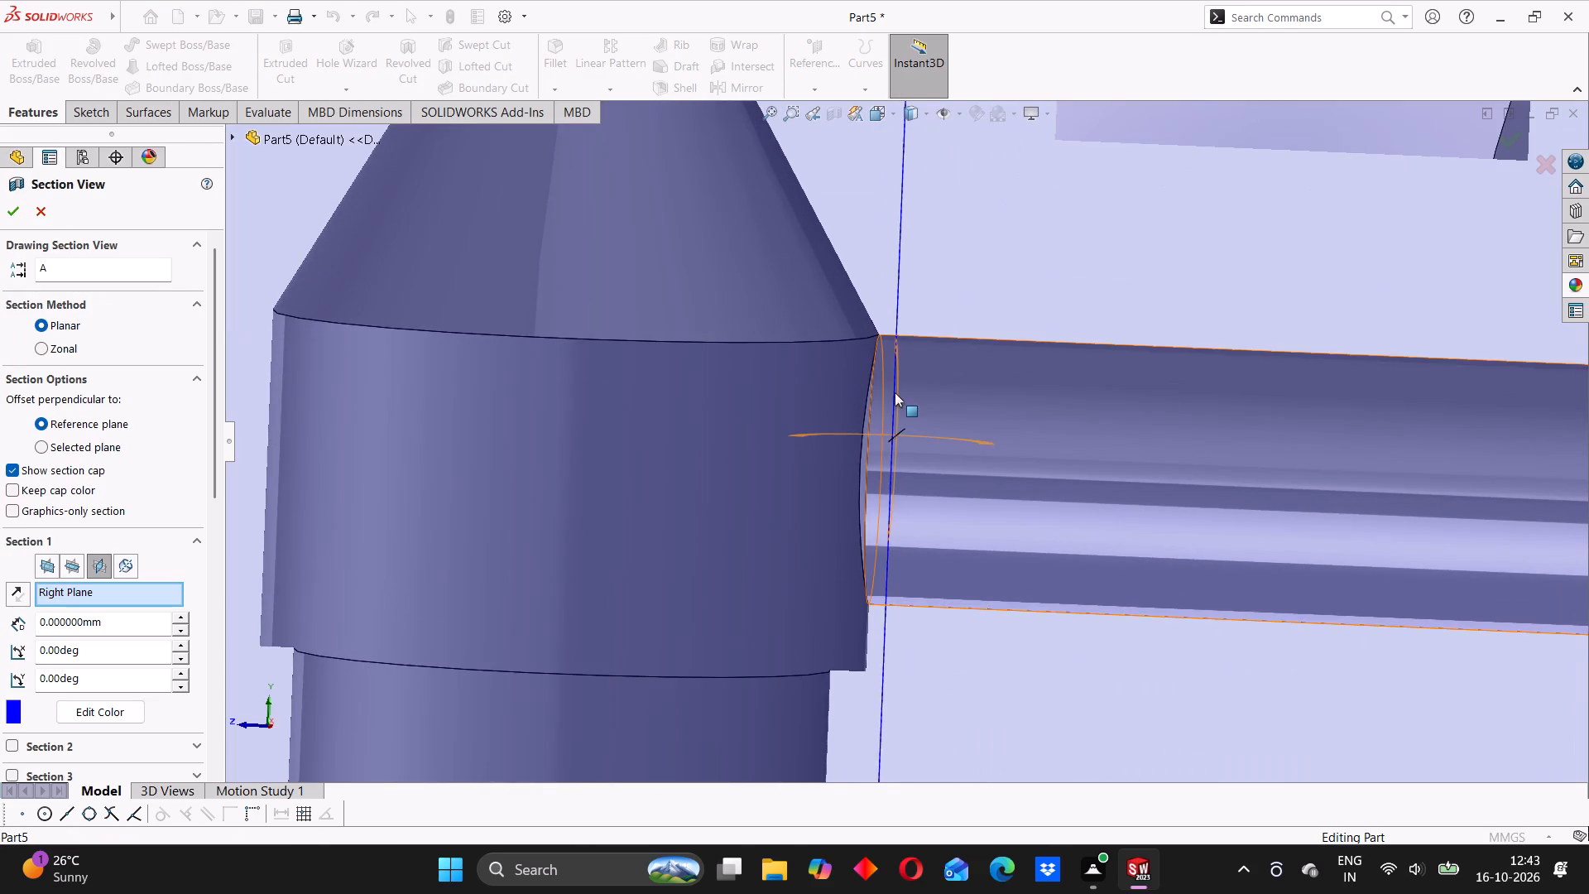
pyautogui.moveTo(895, 391); pyautogui.dragTo(893, 399, button='middle')
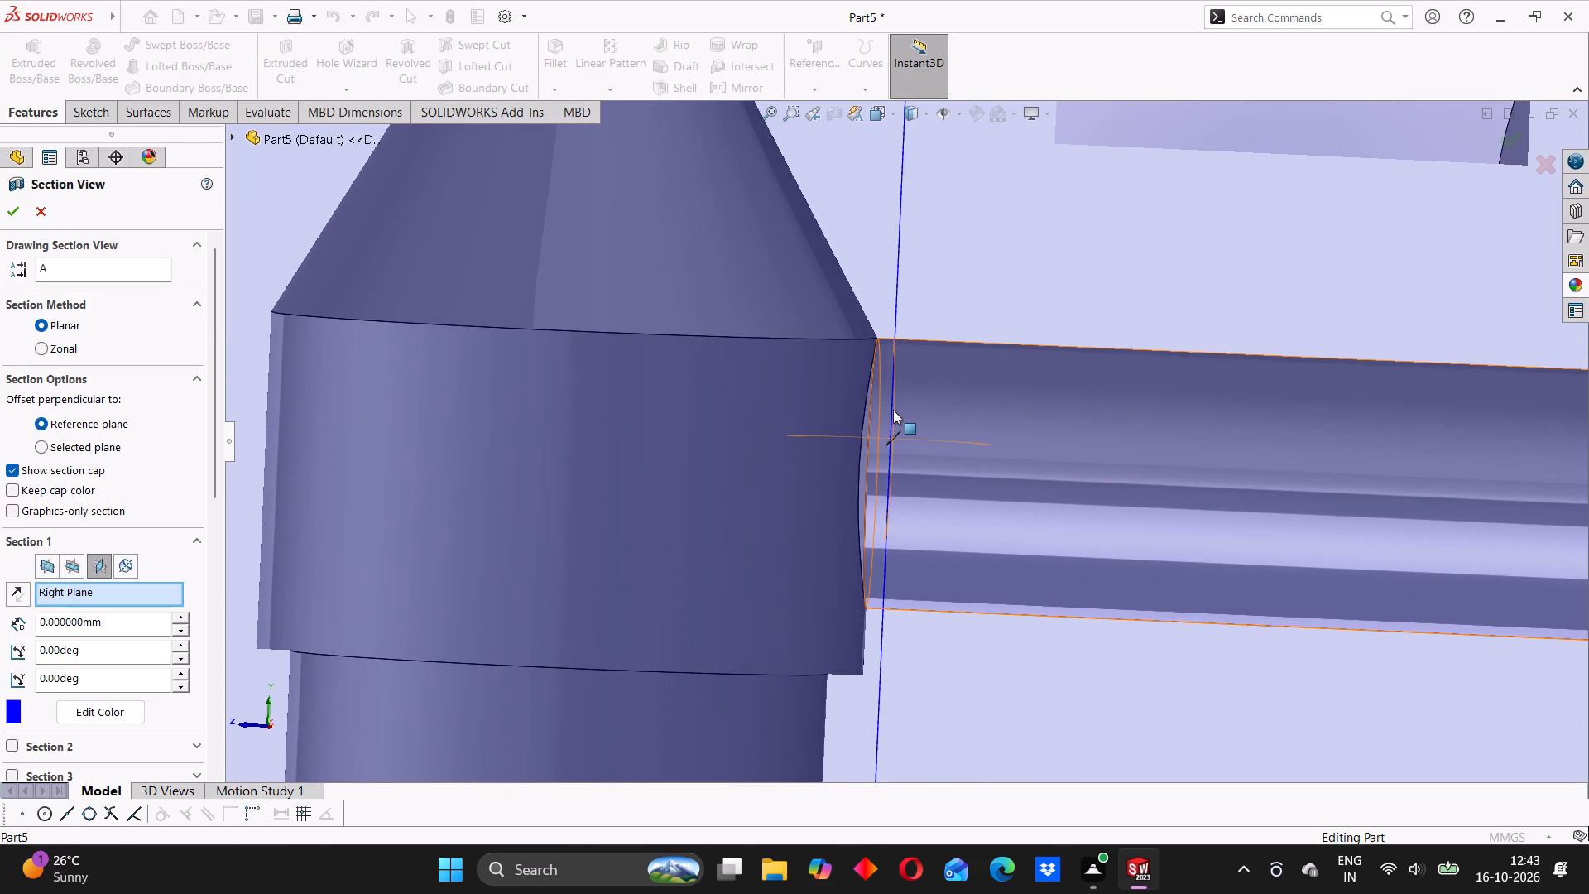
pyautogui.scroll(2, 921, 461)
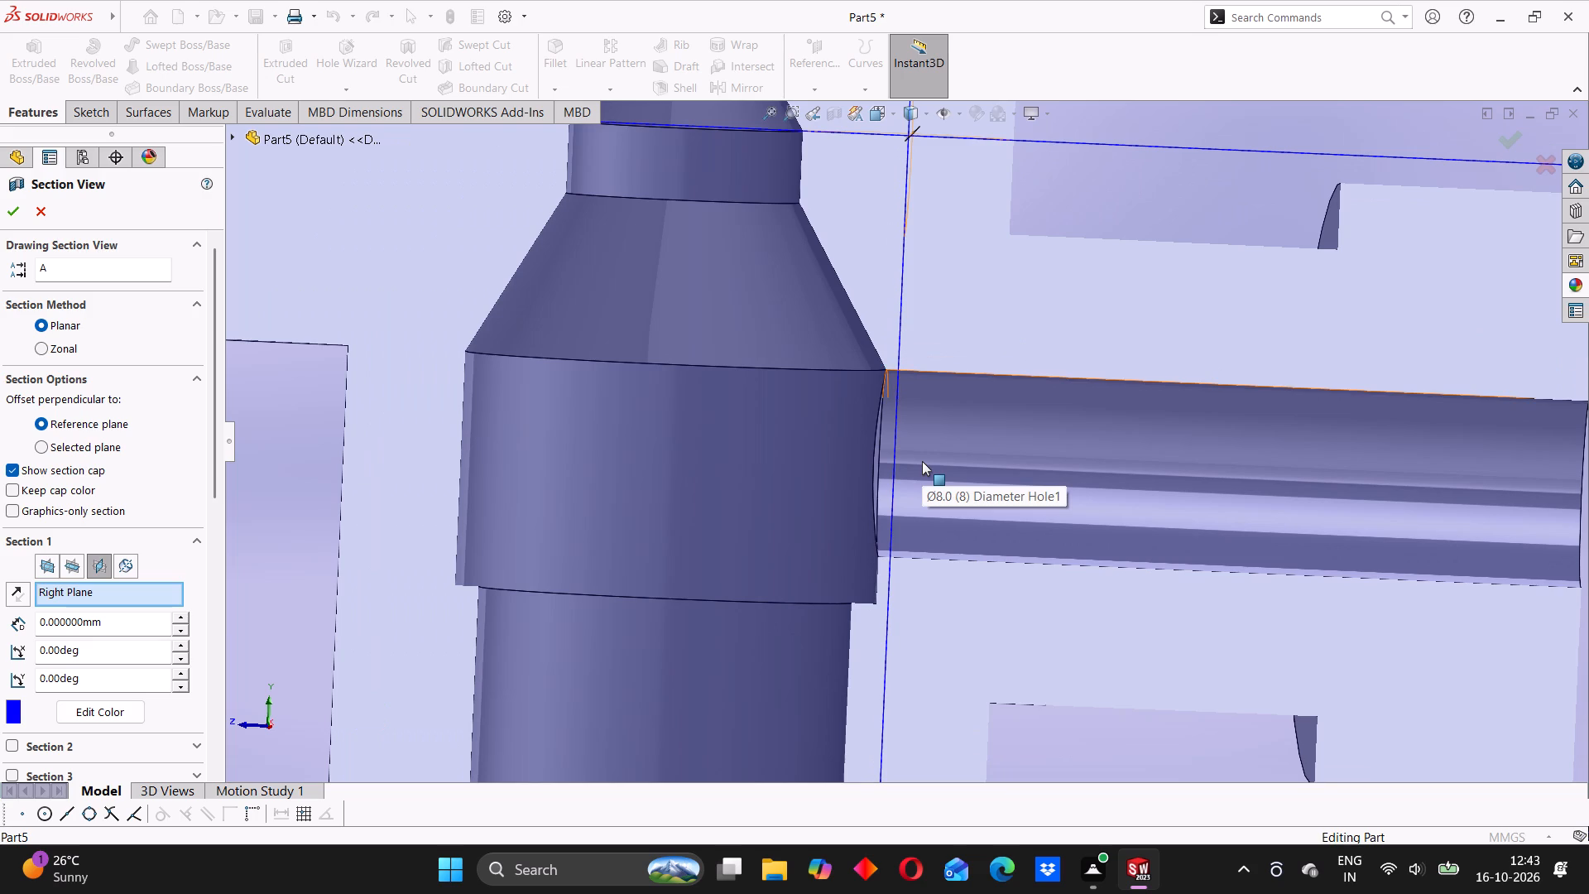
pyautogui.scroll(3, 925, 461)
pyautogui.scroll(-1, 895, 416)
pyautogui.scroll(6, 924, 436)
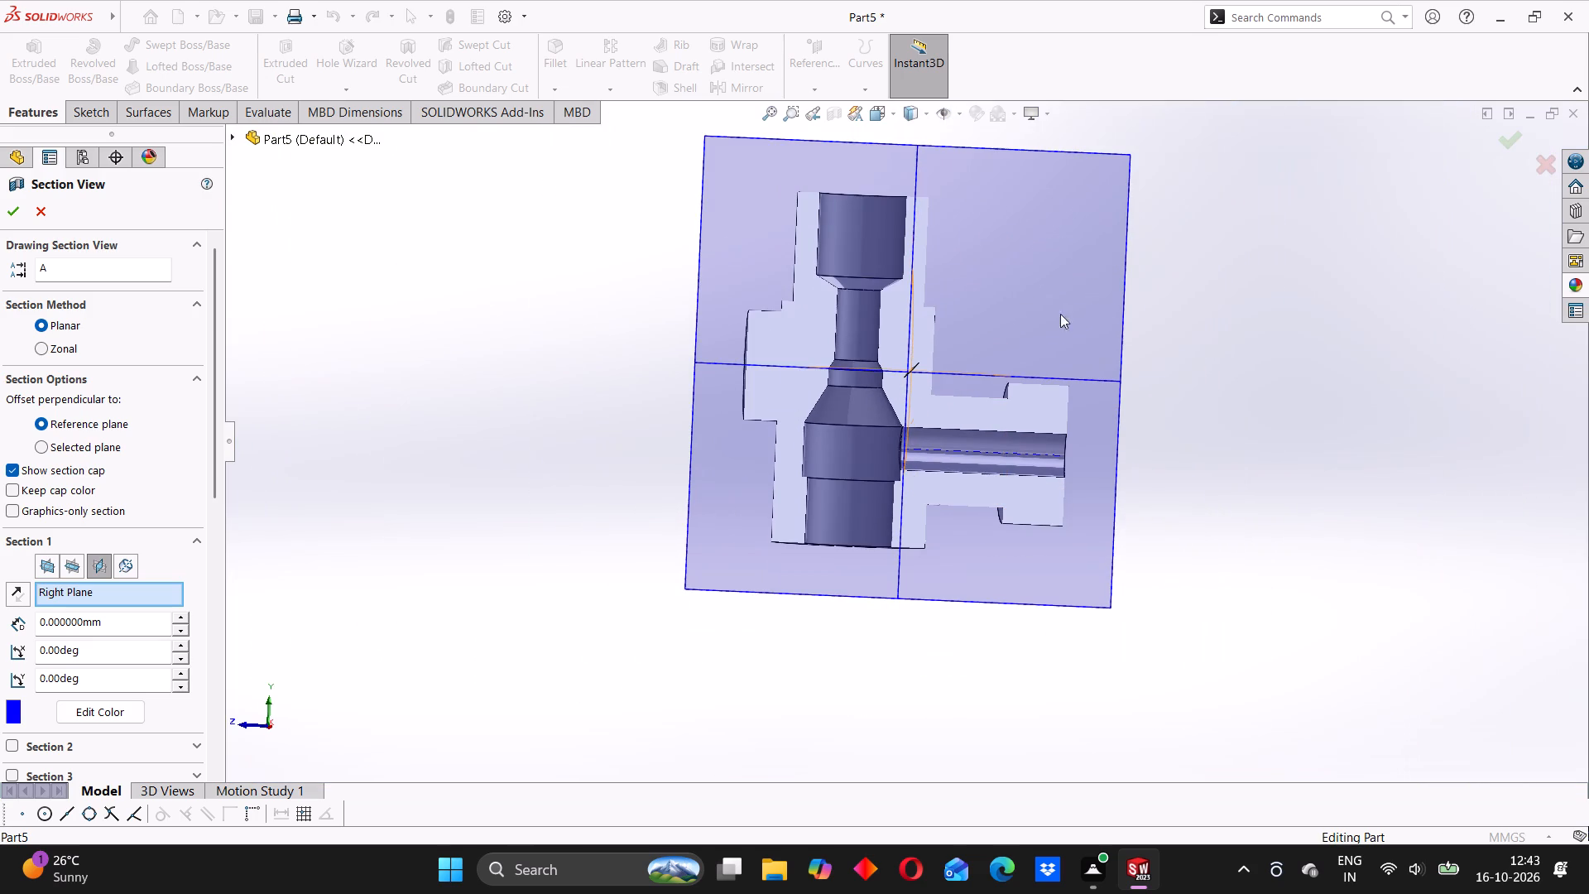
pyautogui.click(1505, 134)
# Examine the sectioned main bore and flange hole from several angles, then close the section view.
pyautogui.scroll(-2, 854, 329)
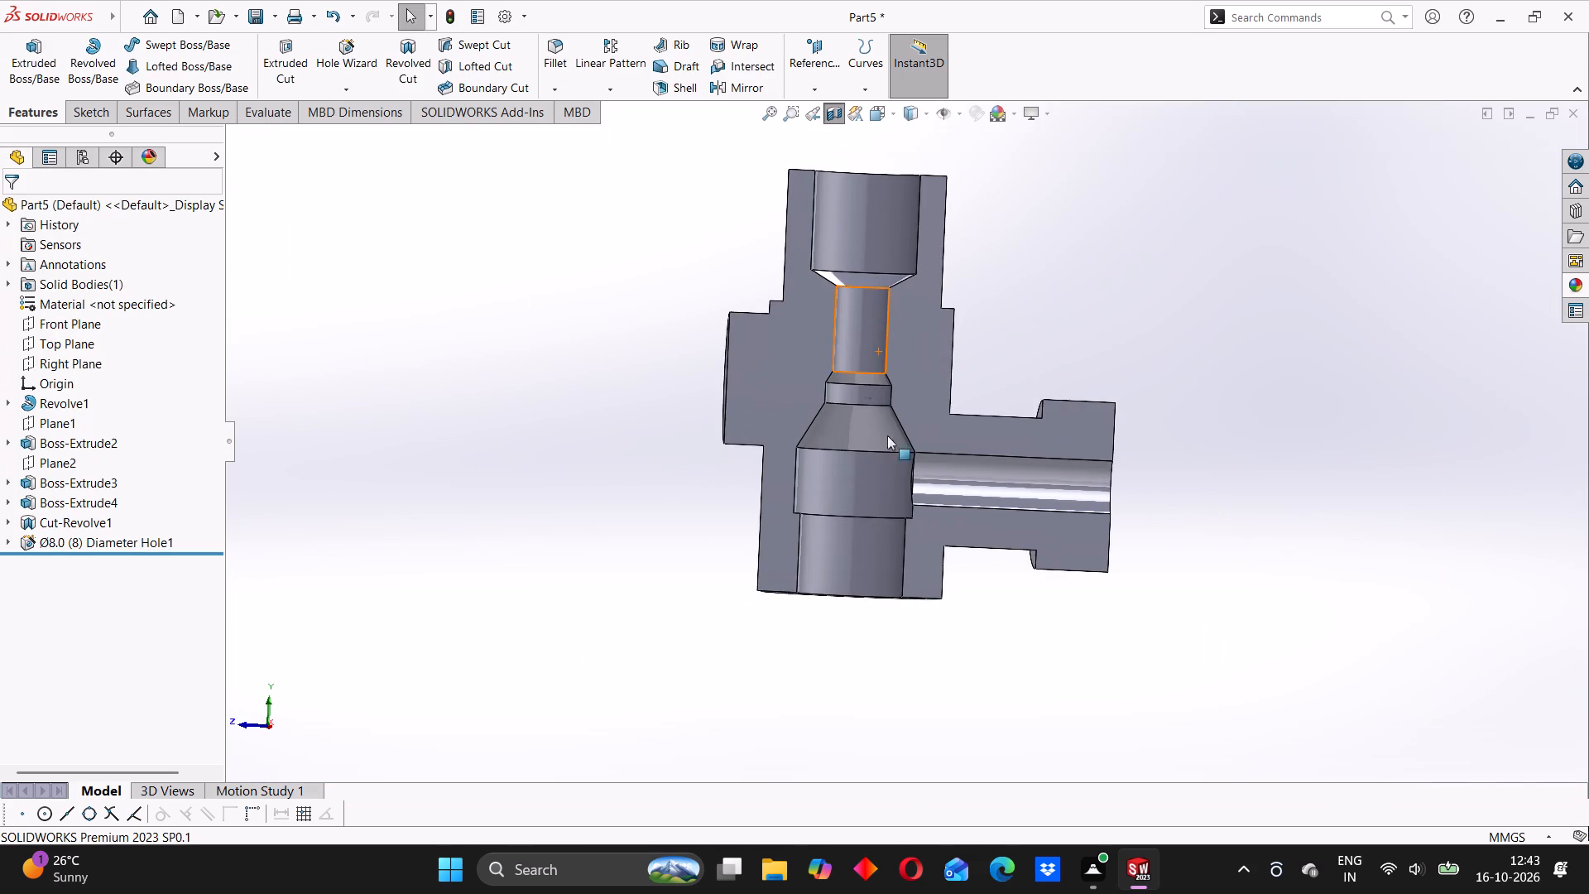
pyautogui.moveTo(920, 488); pyautogui.dragTo(875, 403, button='middle')
pyautogui.moveTo(886, 404); pyautogui.dragTo(844, 499, button='middle')
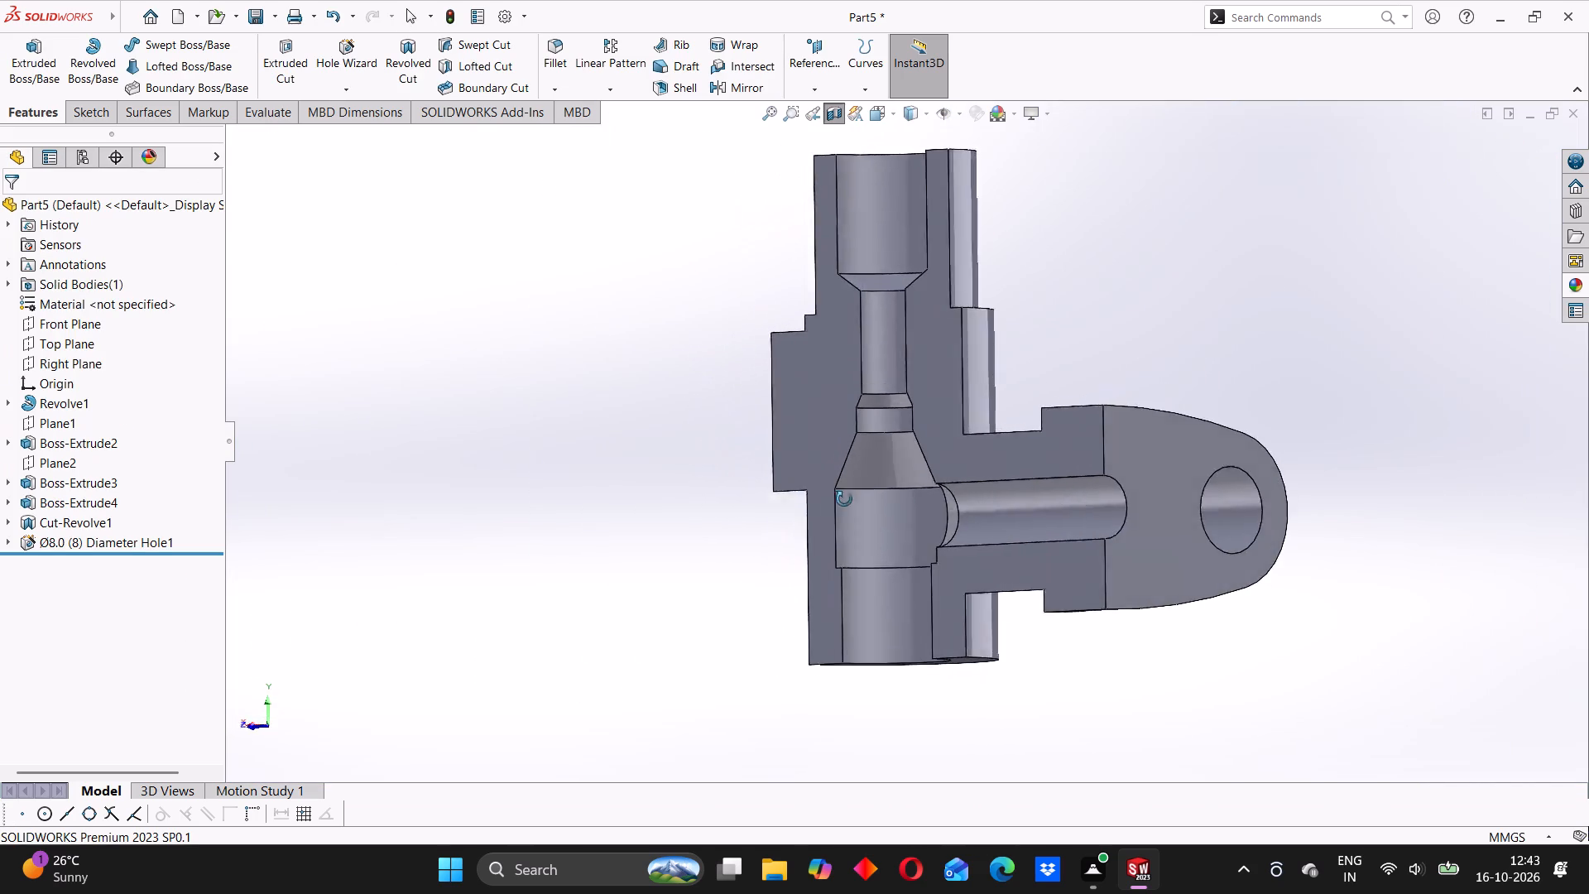
pyautogui.moveTo(844, 499); pyautogui.dragTo(881, 552, button='middle')
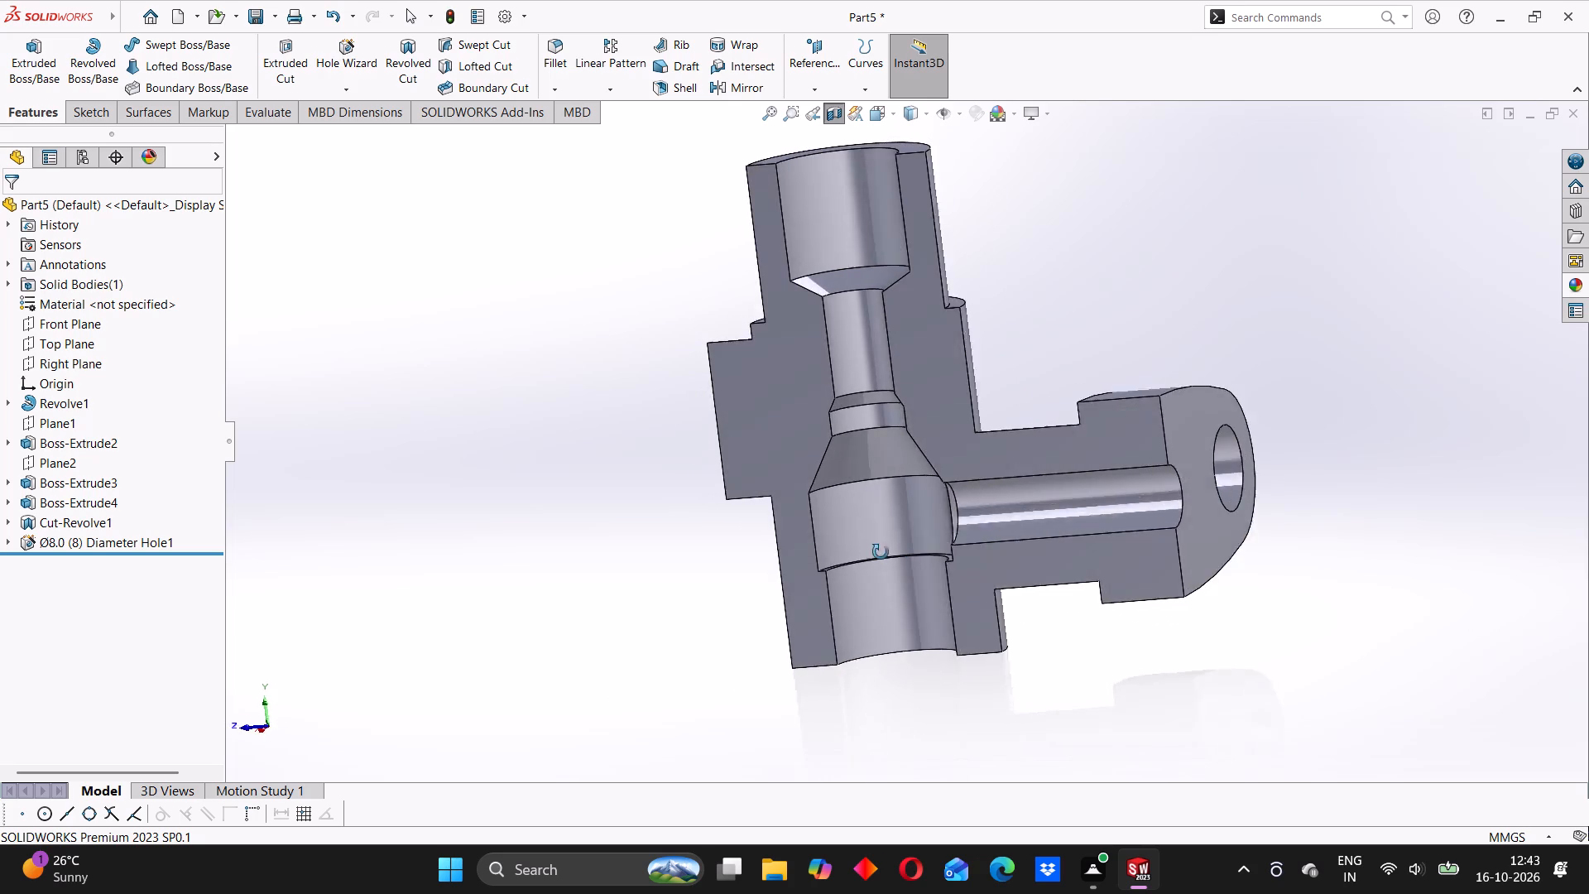
pyautogui.moveTo(881, 552); pyautogui.dragTo(932, 546, button='middle')
pyautogui.scroll(3, 956, 511)
pyautogui.scroll(-4, 943, 459)
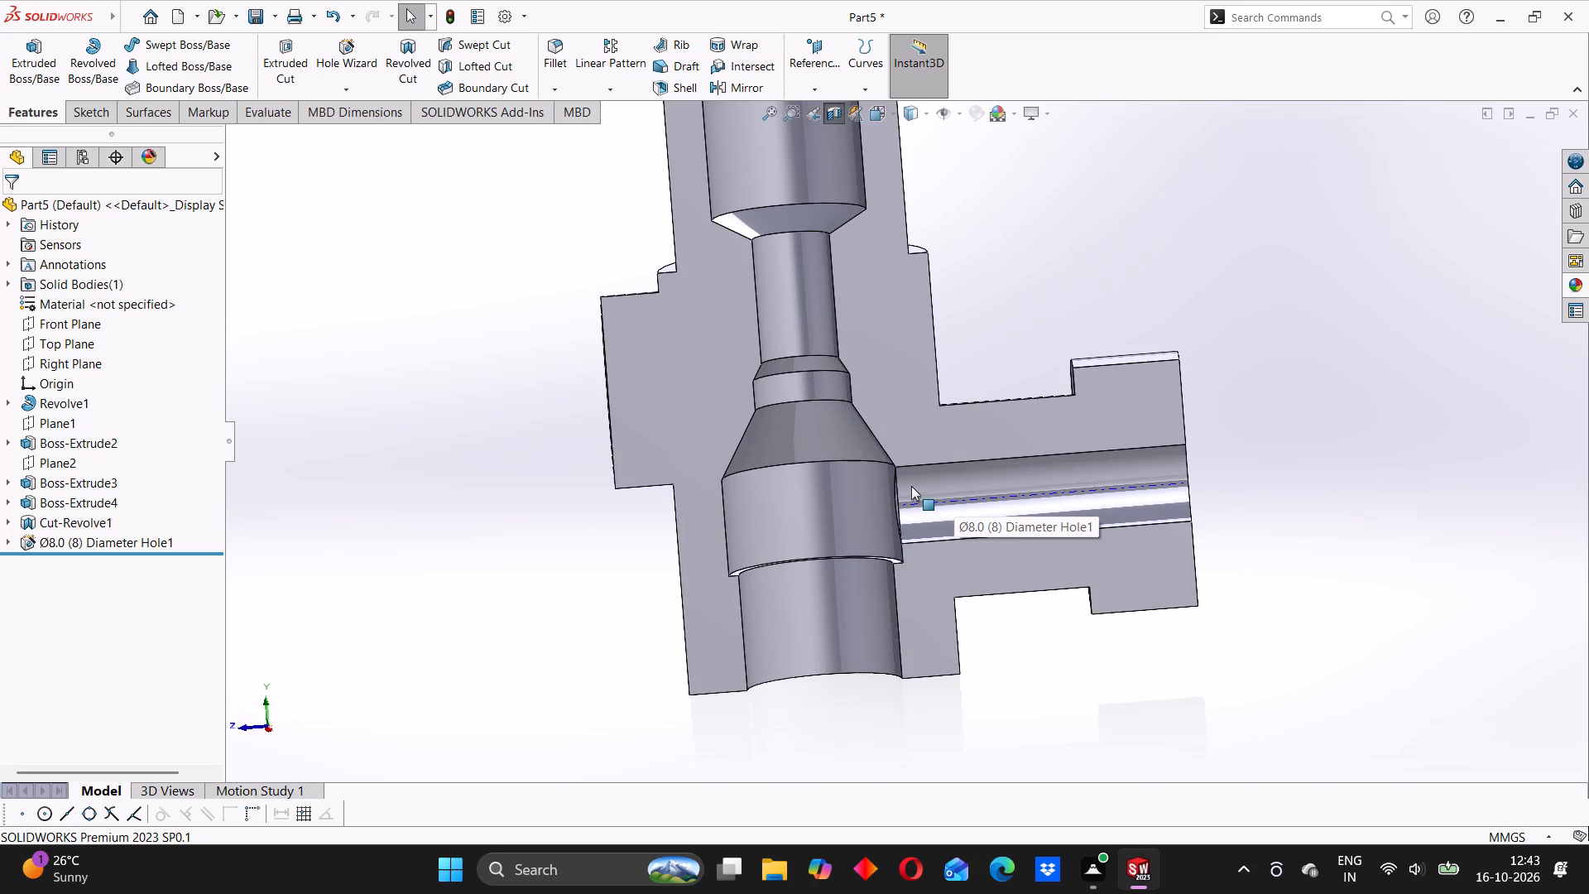
pyautogui.scroll(-3, 895, 466)
pyautogui.scroll(6, 977, 434)
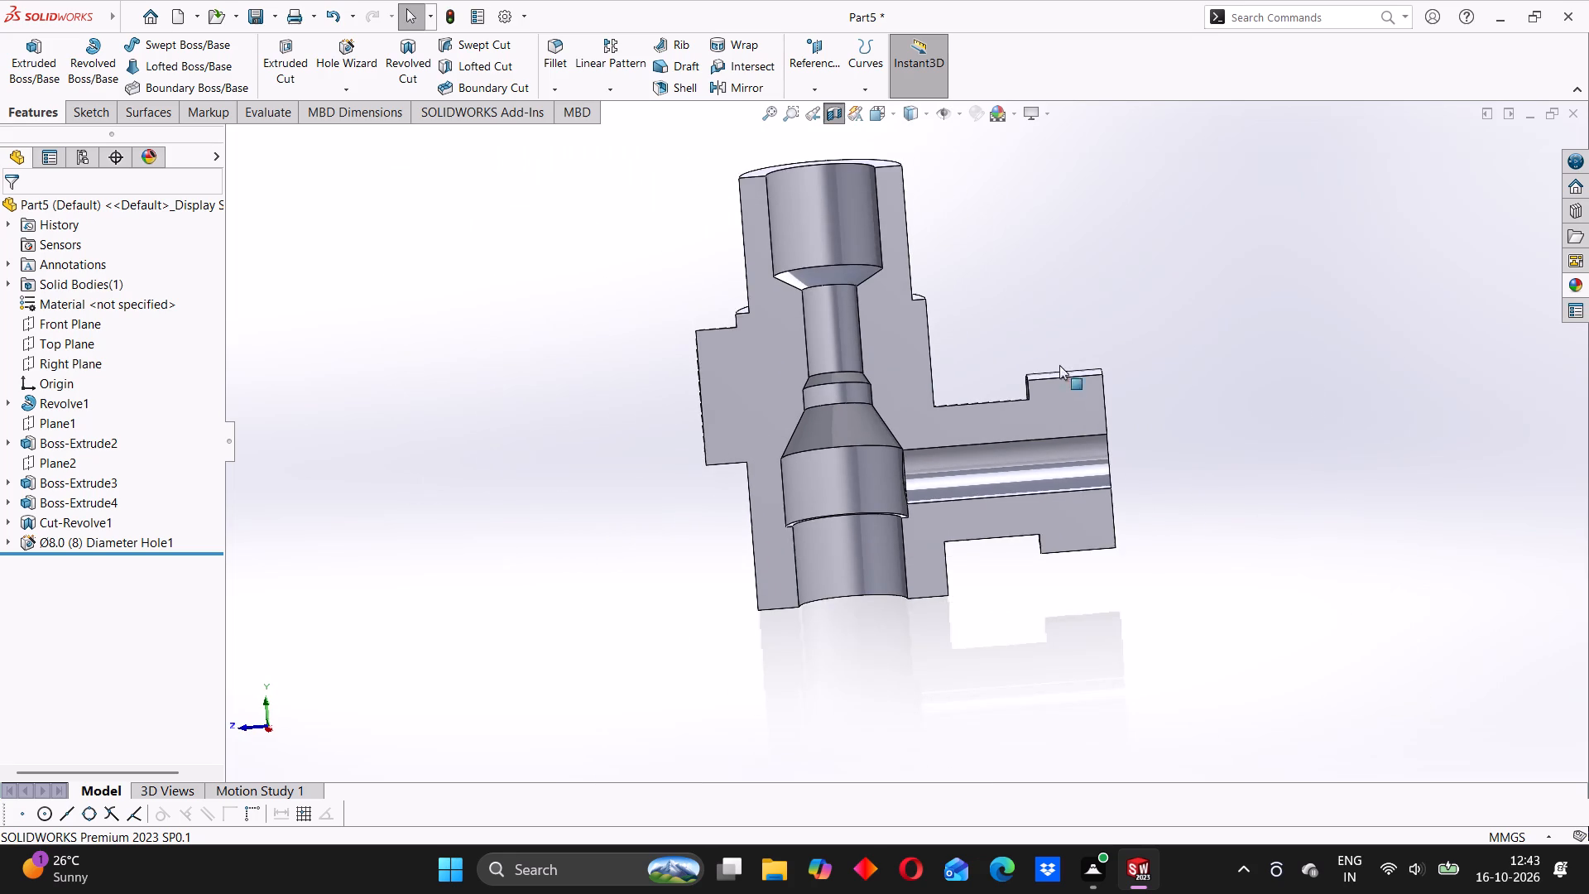
pyautogui.click(833, 113)
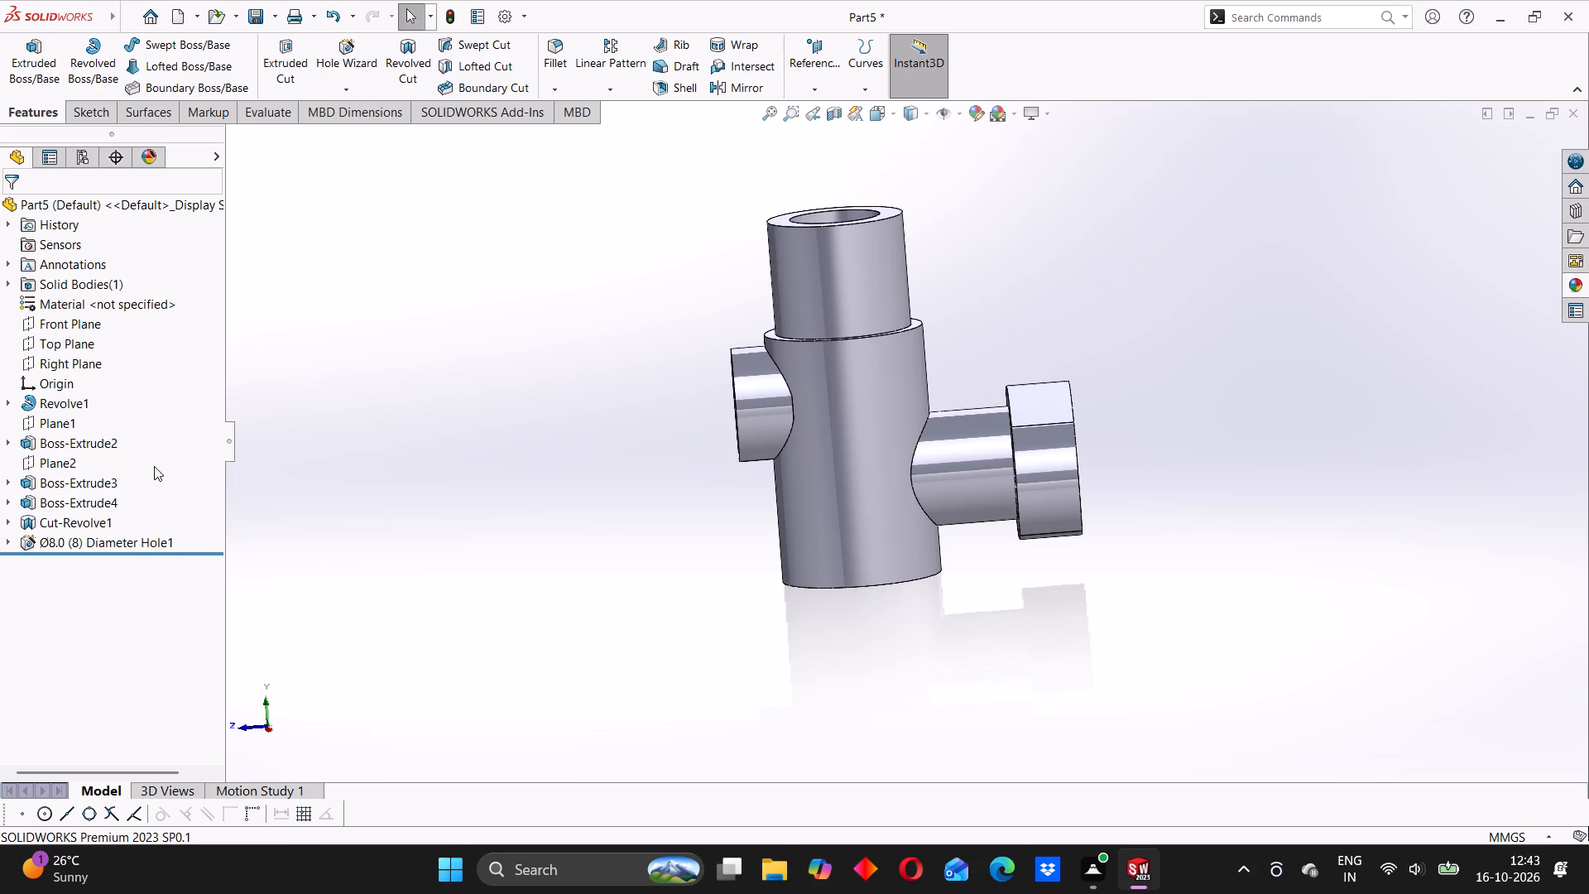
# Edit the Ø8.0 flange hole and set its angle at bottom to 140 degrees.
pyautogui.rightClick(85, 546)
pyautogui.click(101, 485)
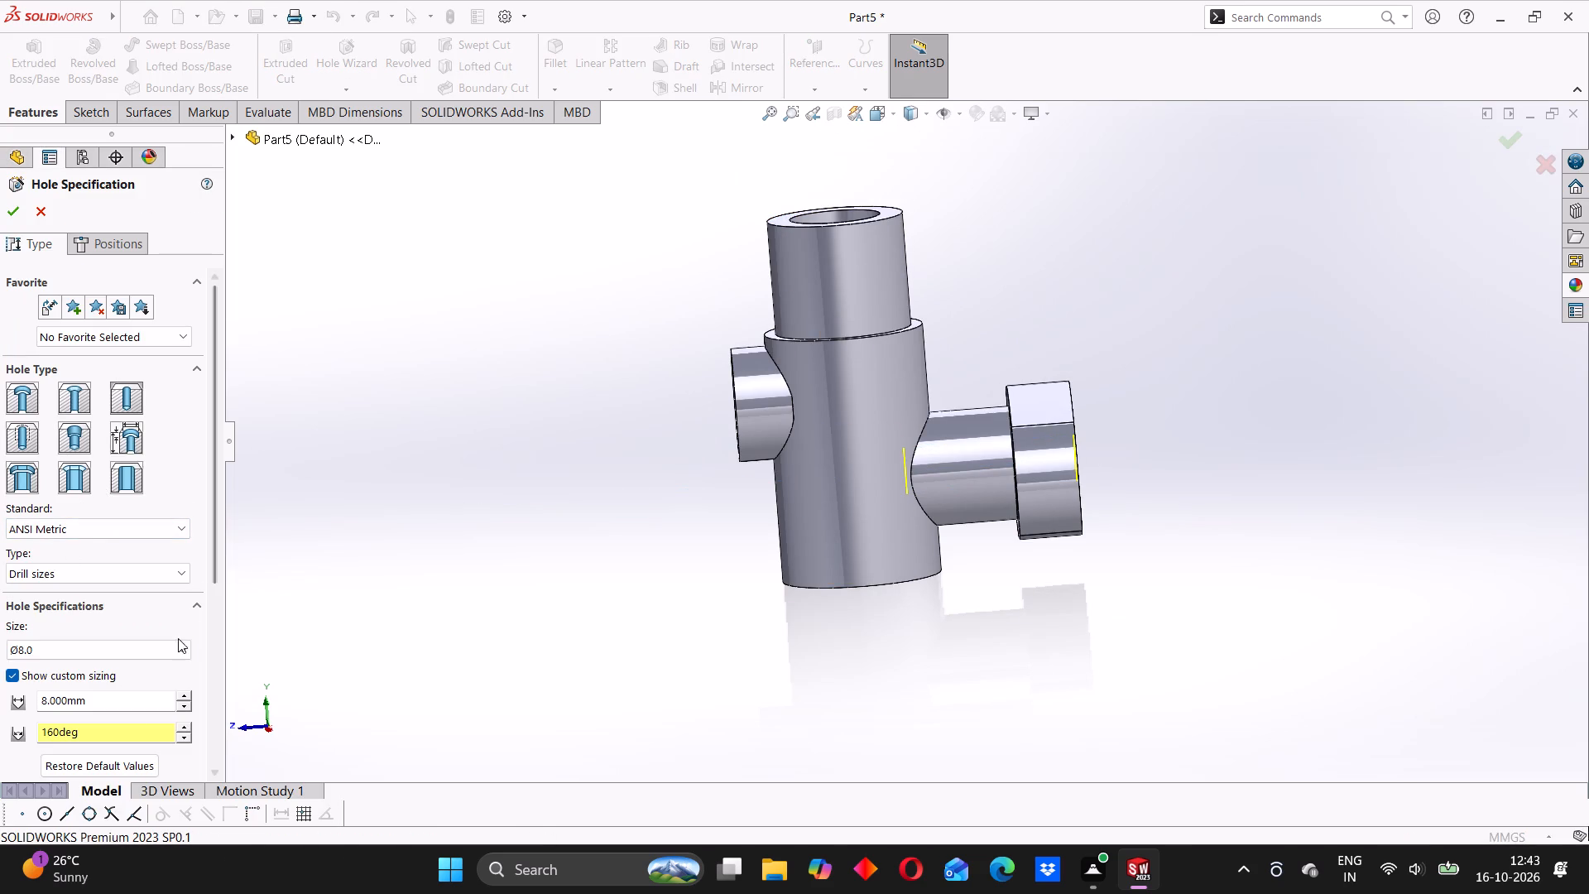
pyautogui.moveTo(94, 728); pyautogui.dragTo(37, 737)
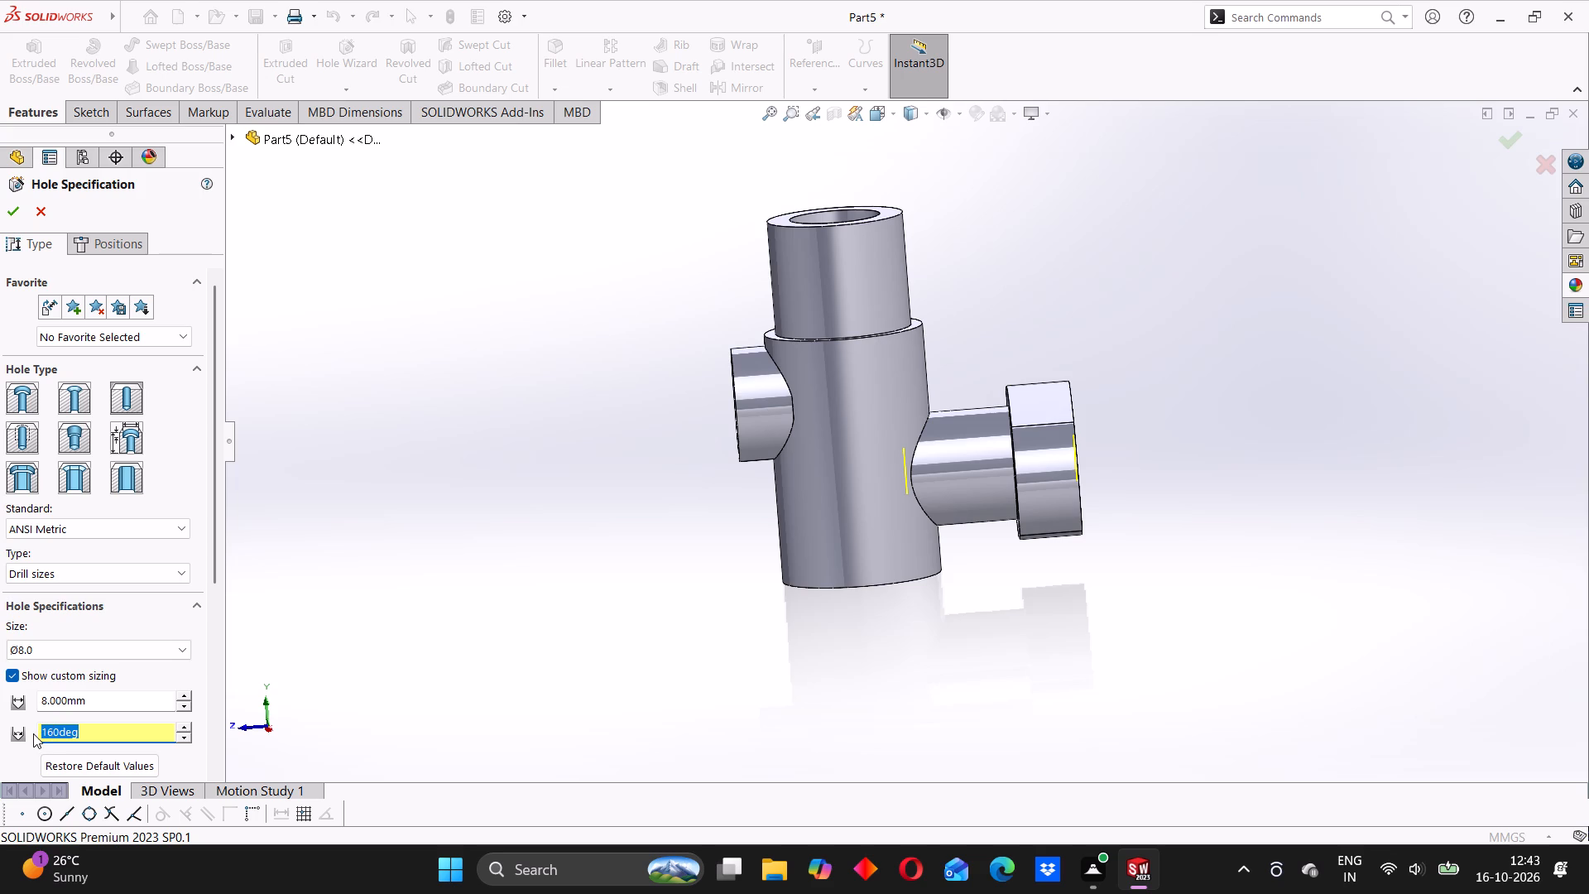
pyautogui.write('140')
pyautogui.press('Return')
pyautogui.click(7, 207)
# Inspect the flange hole's inner end at the main bore in a section view on the Right Plane, then close the section.
pyautogui.click(834, 114)
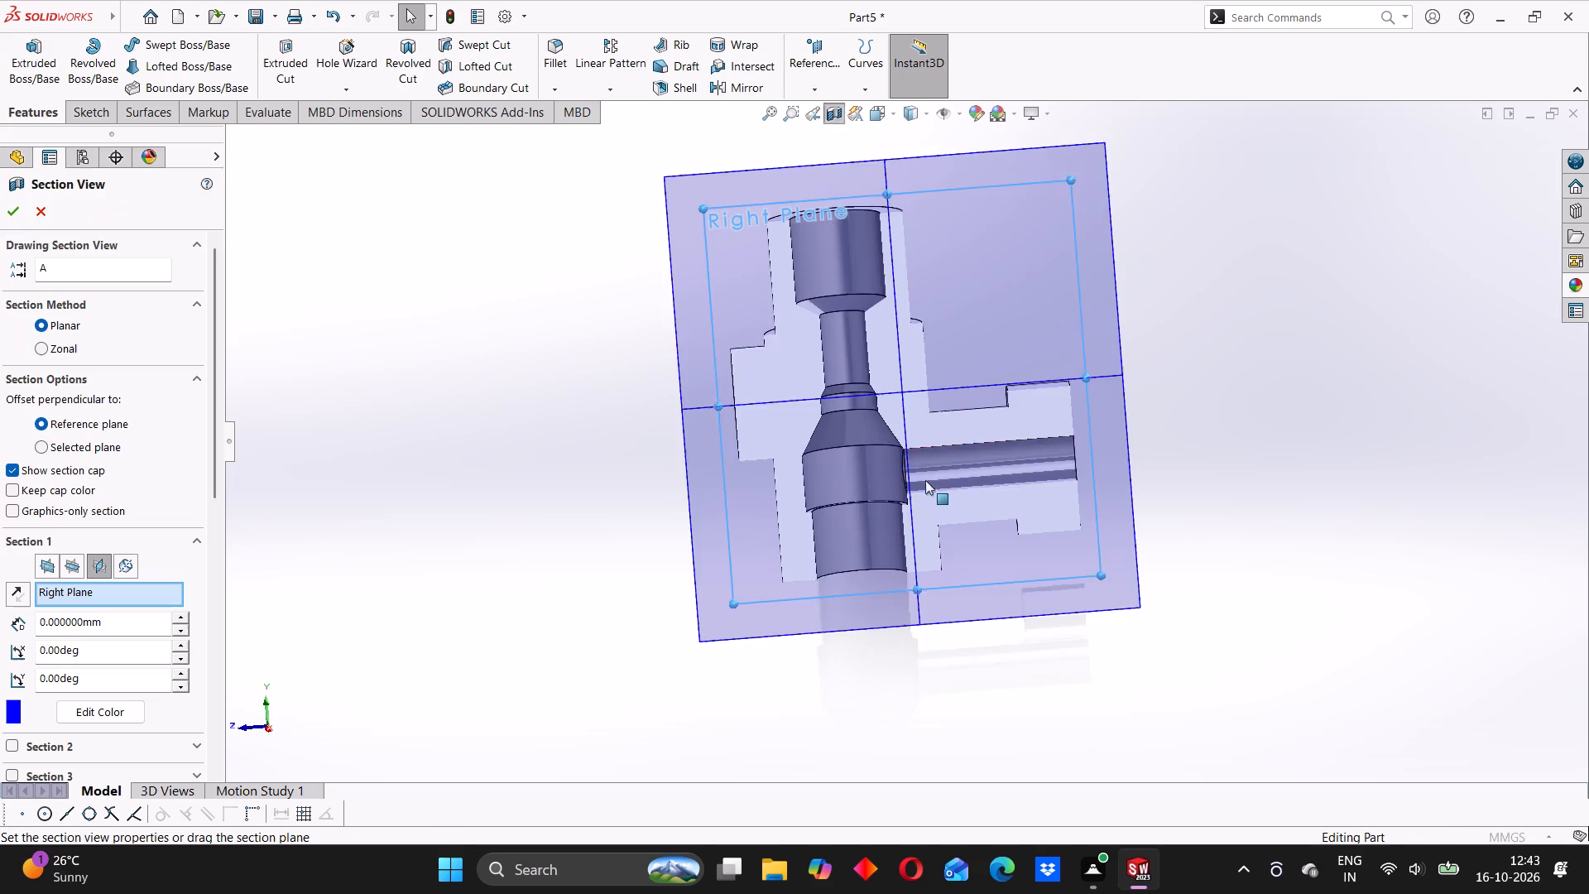
pyautogui.scroll(-7, 902, 464)
pyautogui.middleClick(924, 417)
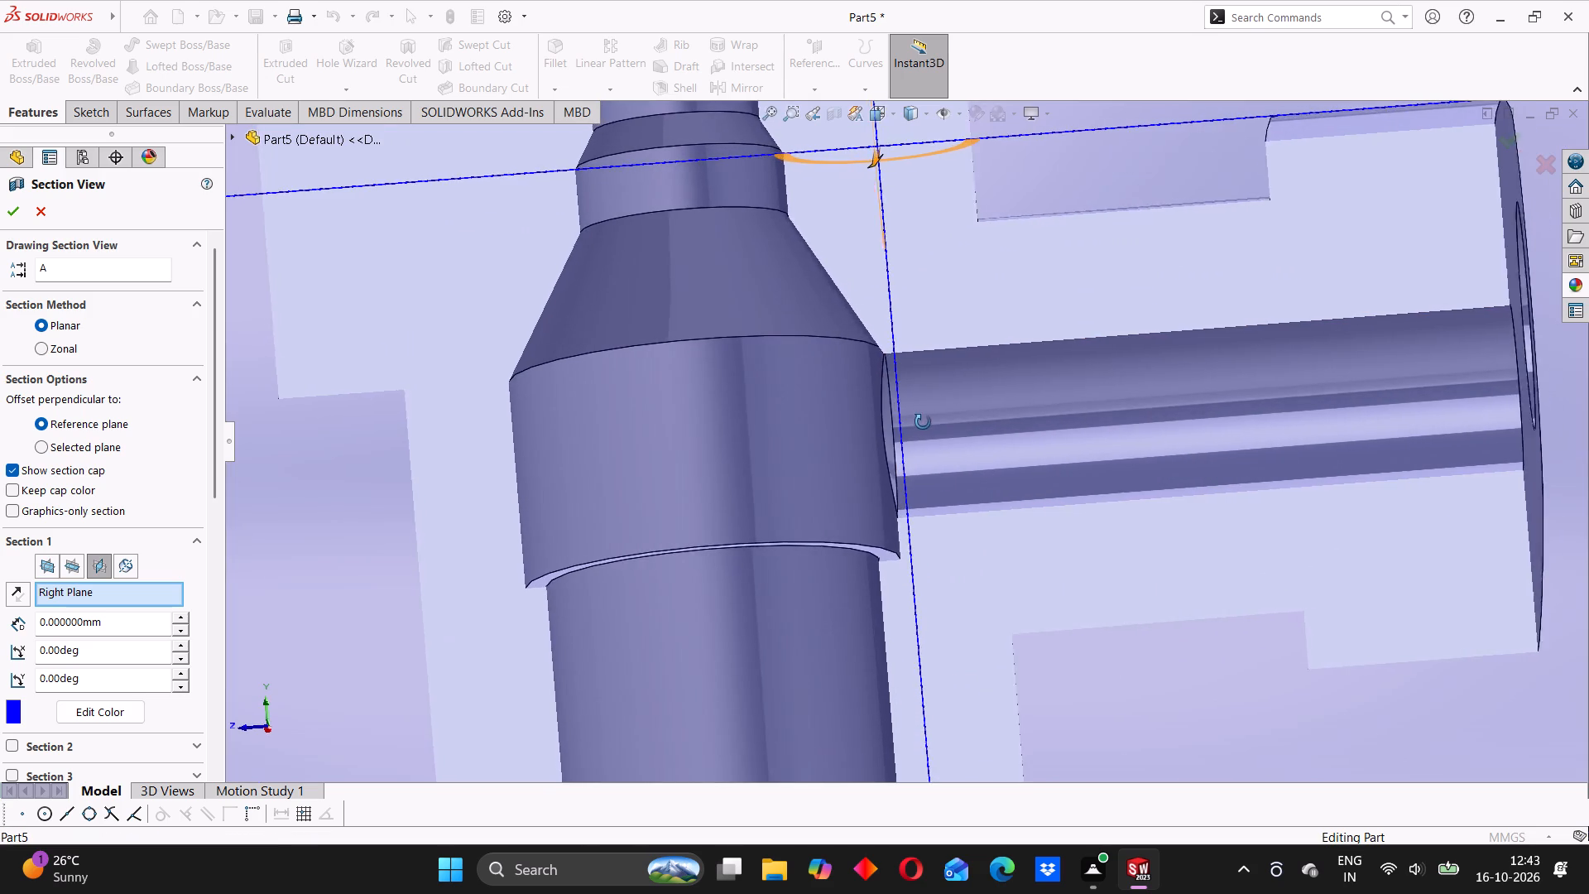
pyautogui.scroll(7, 941, 428)
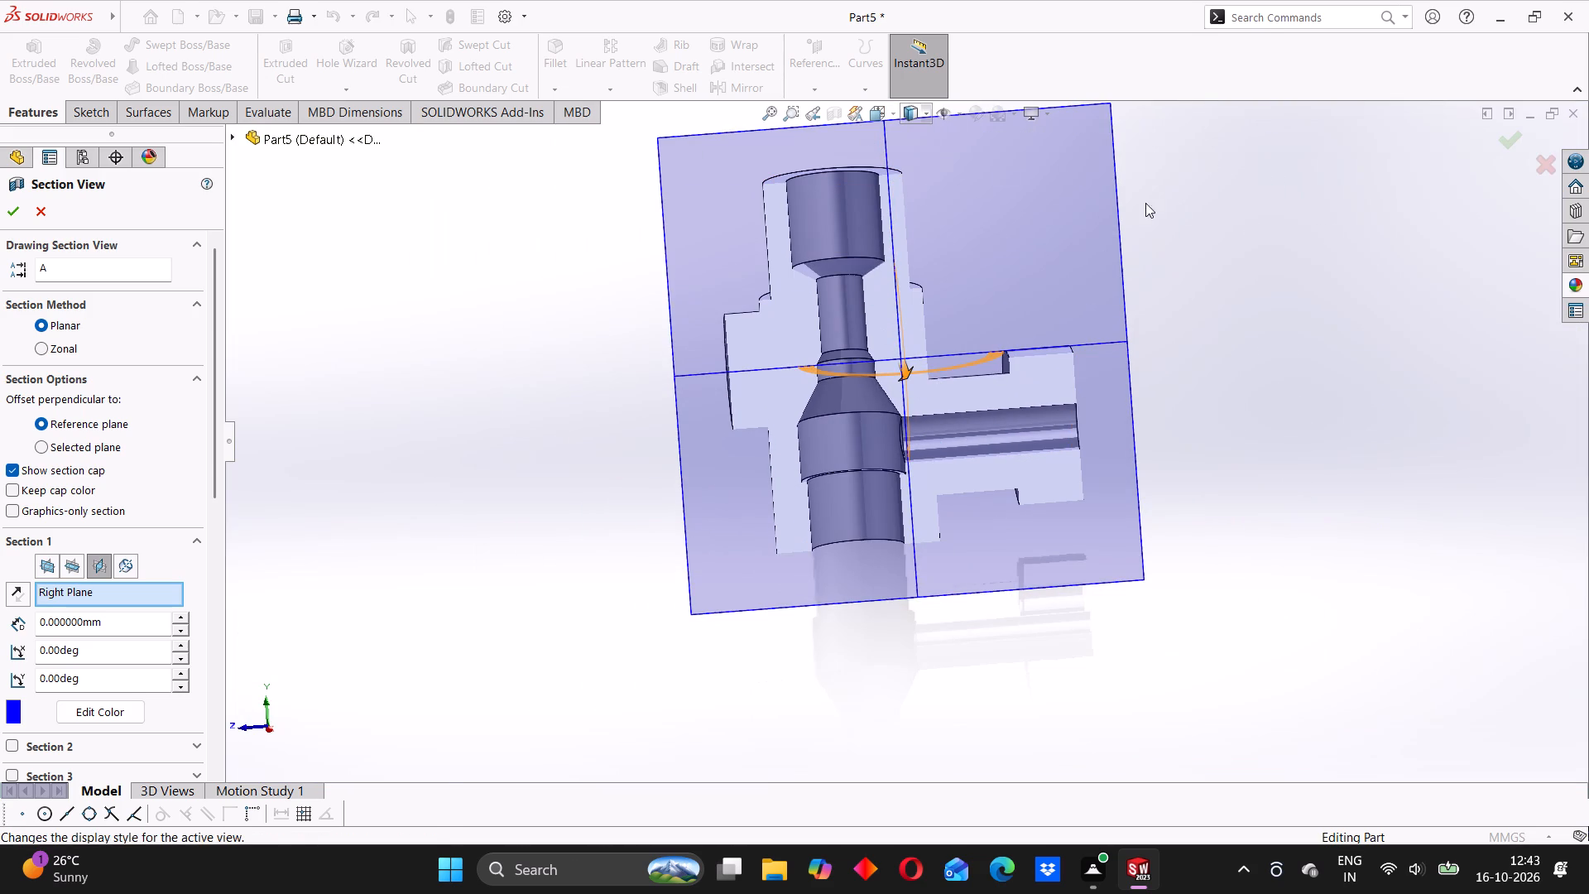
pyautogui.click(1510, 144)
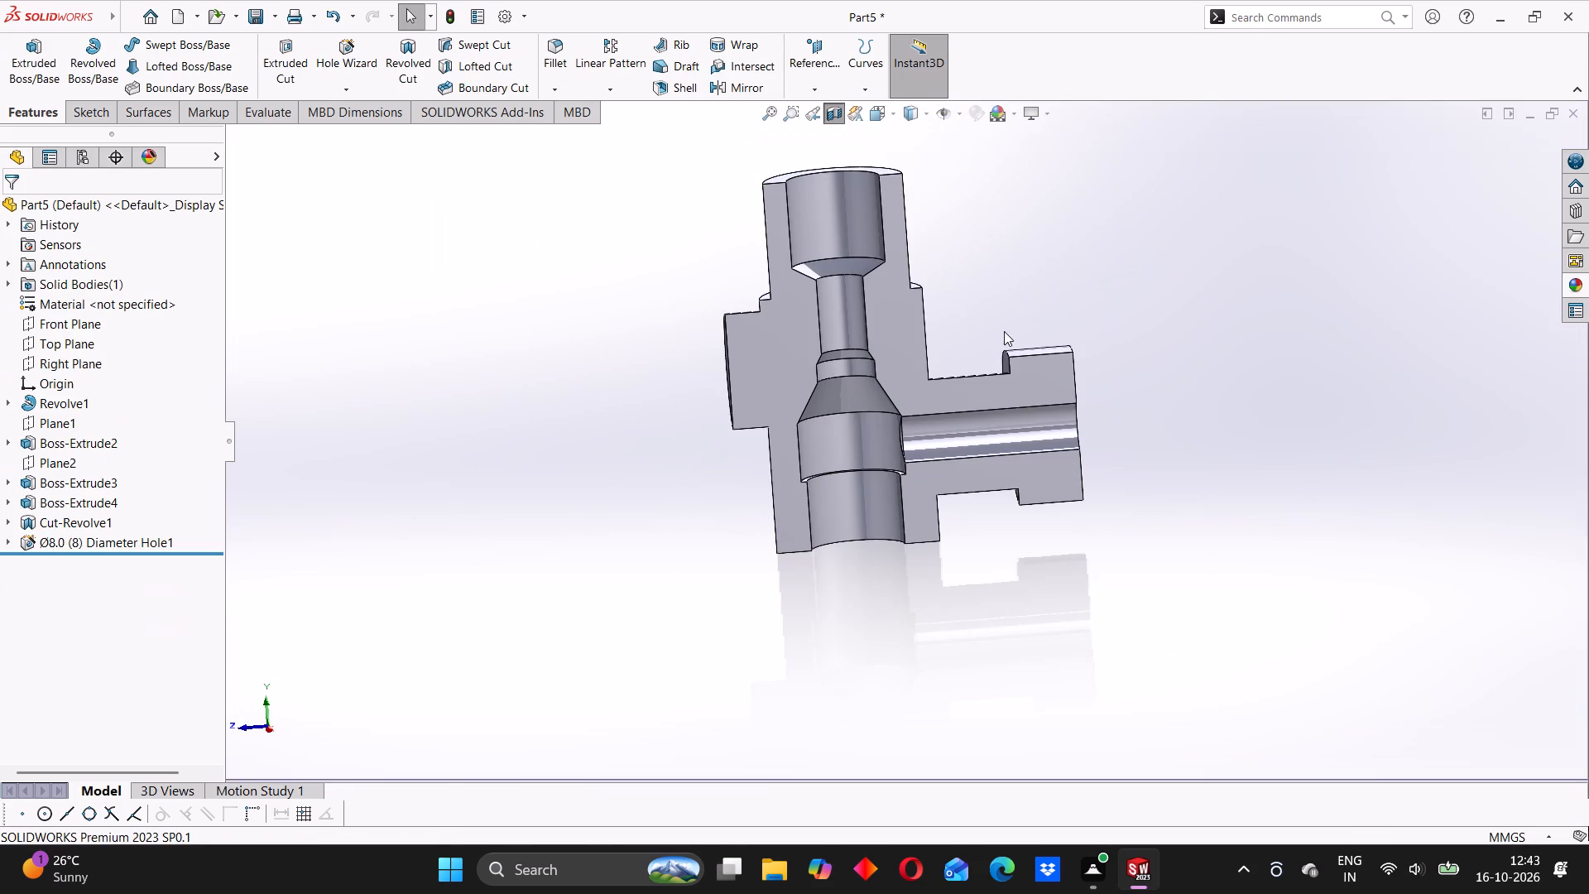
pyautogui.click(843, 105)
# Edit the Ø8.0 flange hole and set its angle at bottom to 120 degrees.
pyautogui.rightClick(126, 545)
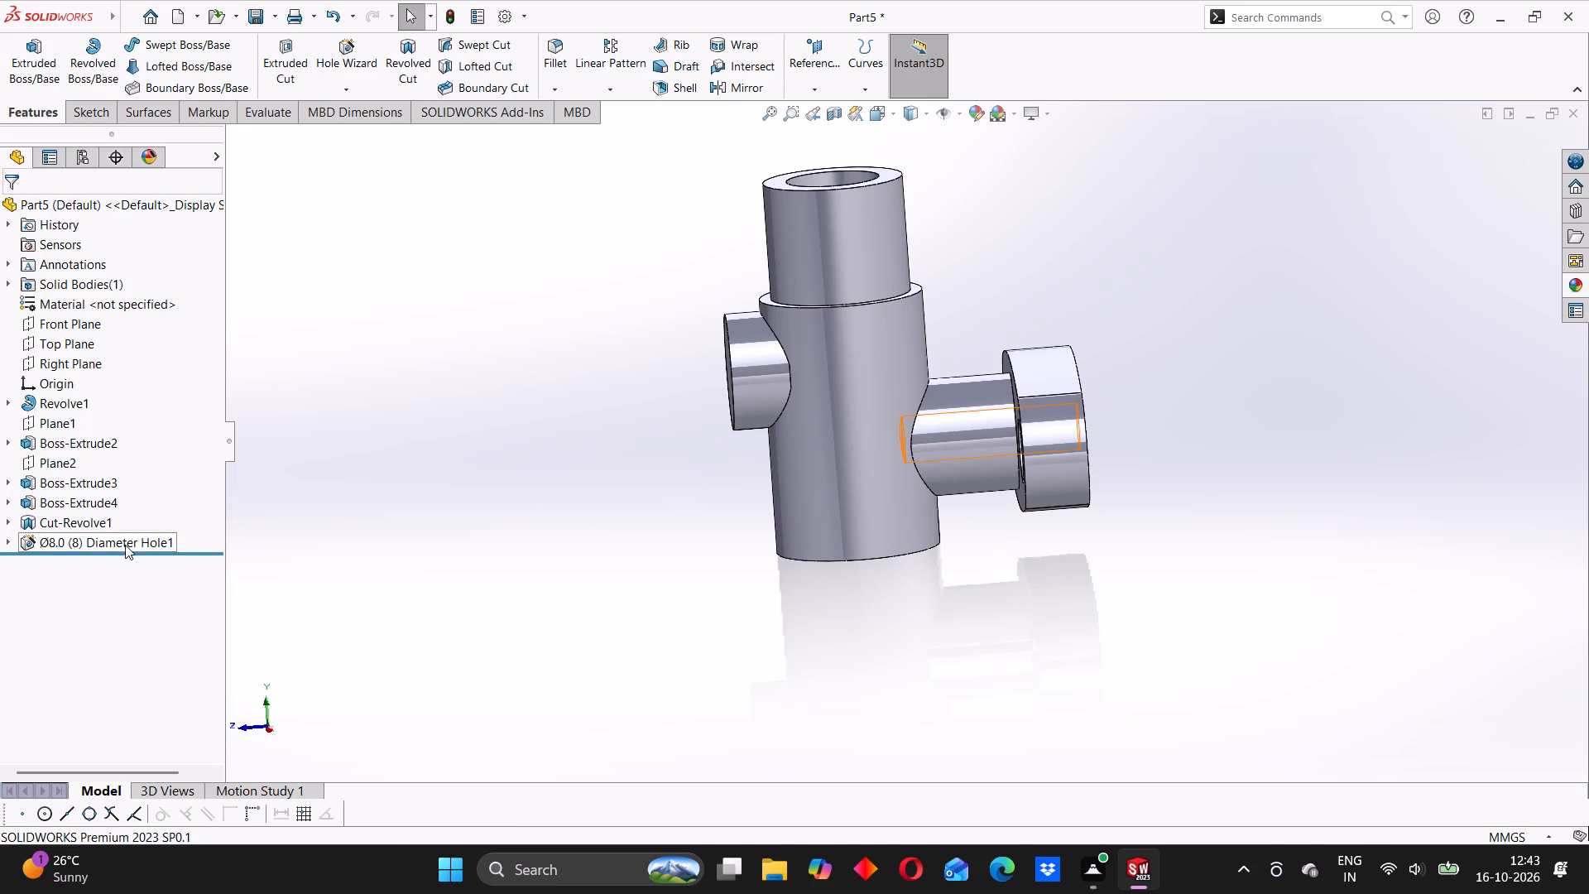
pyautogui.click(146, 478)
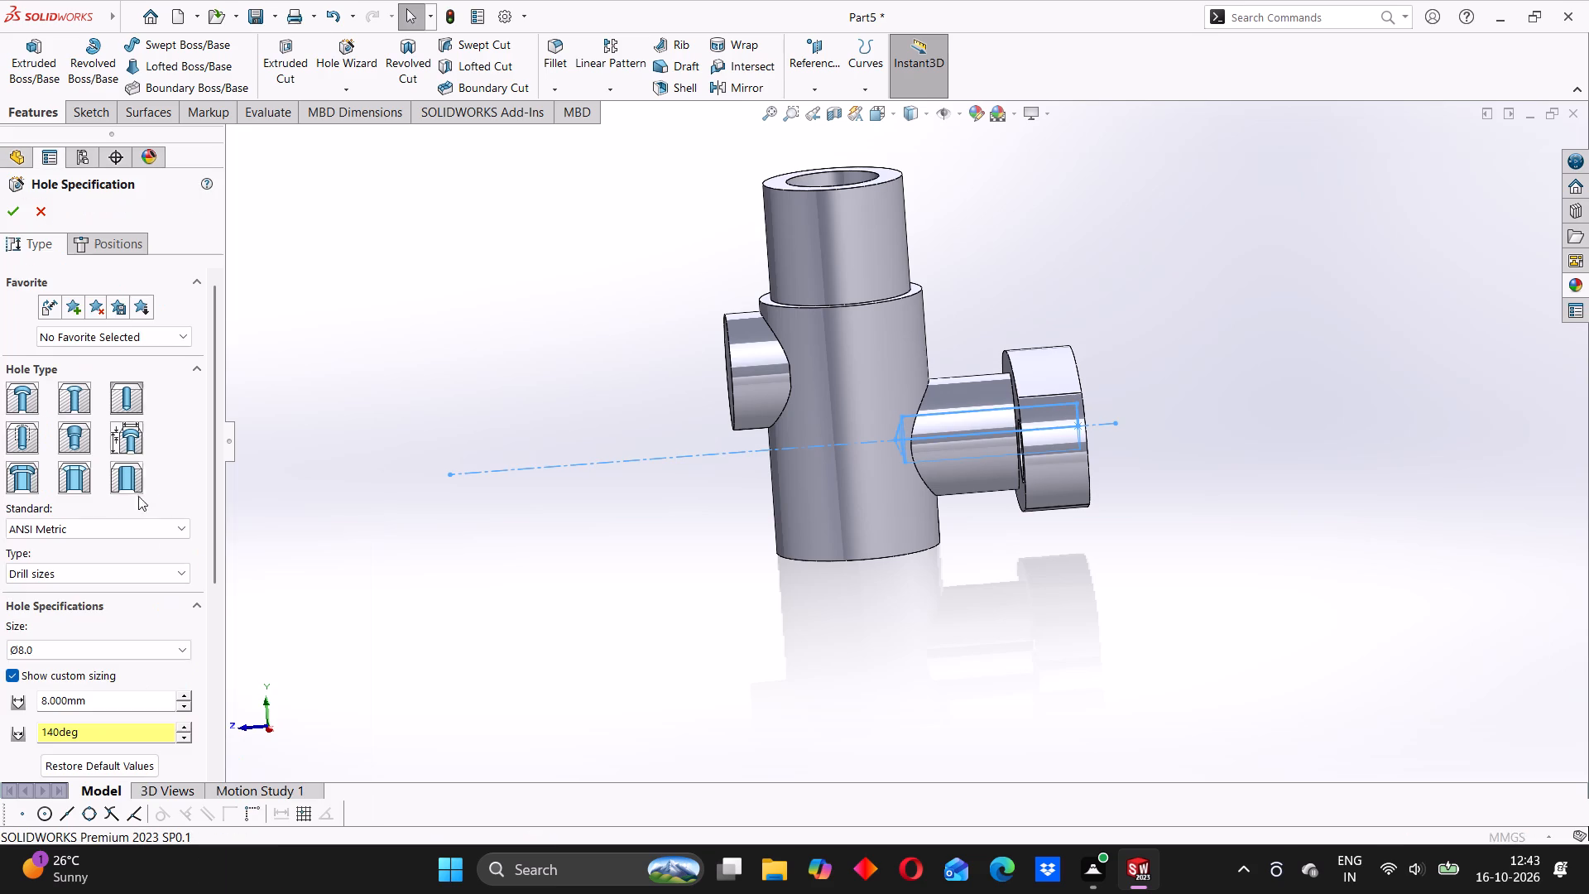
pyautogui.moveTo(78, 737); pyautogui.dragTo(31, 743)
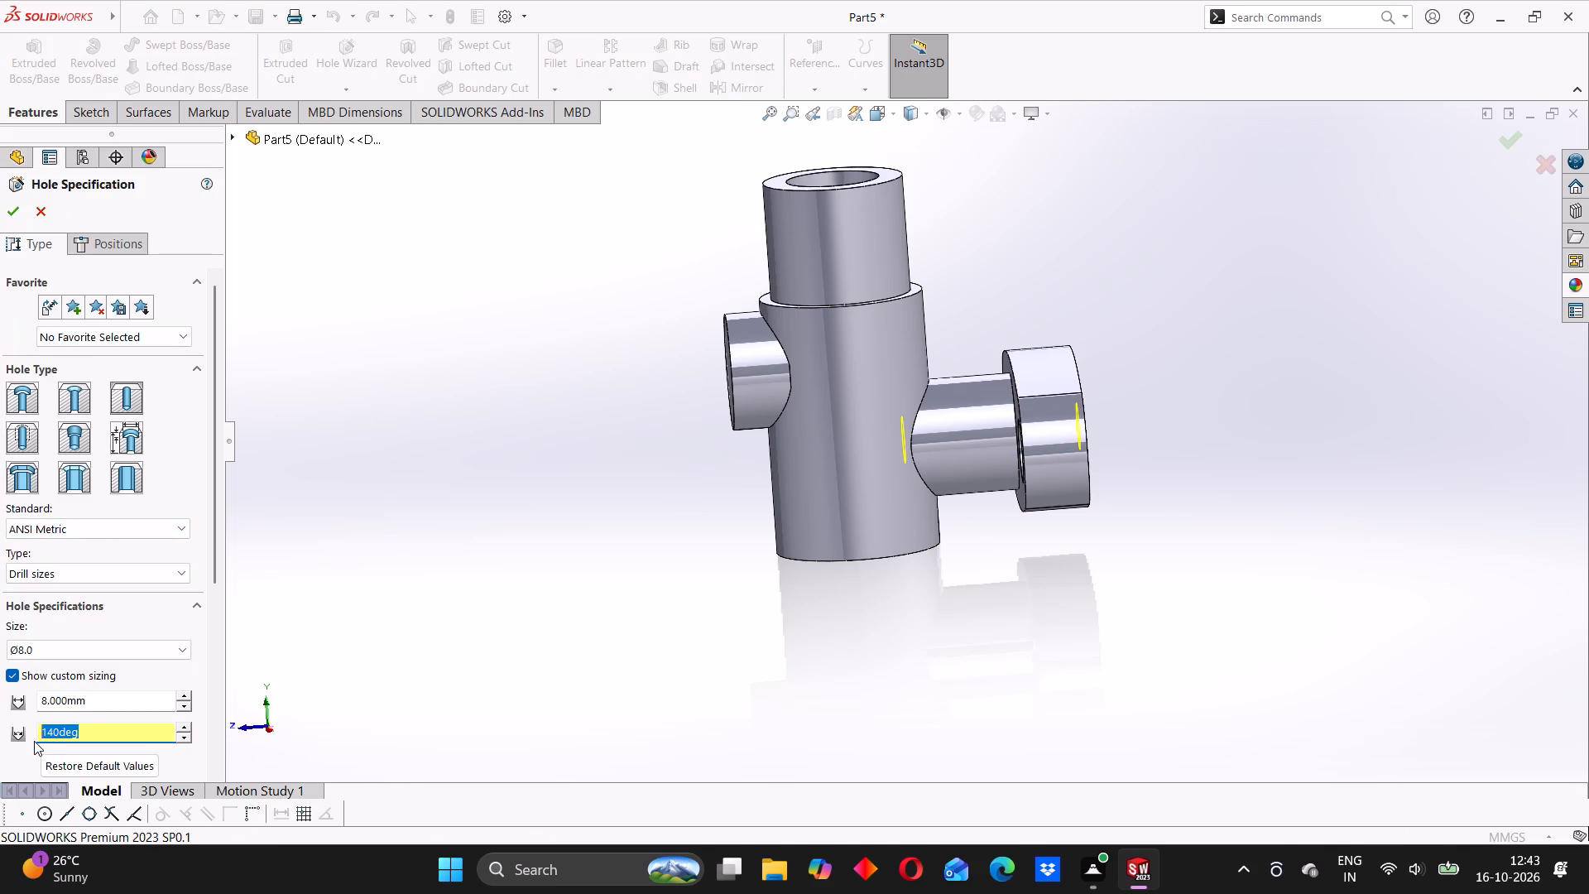
pyautogui.press('1')
pyautogui.write('20')
pyautogui.press('Return')
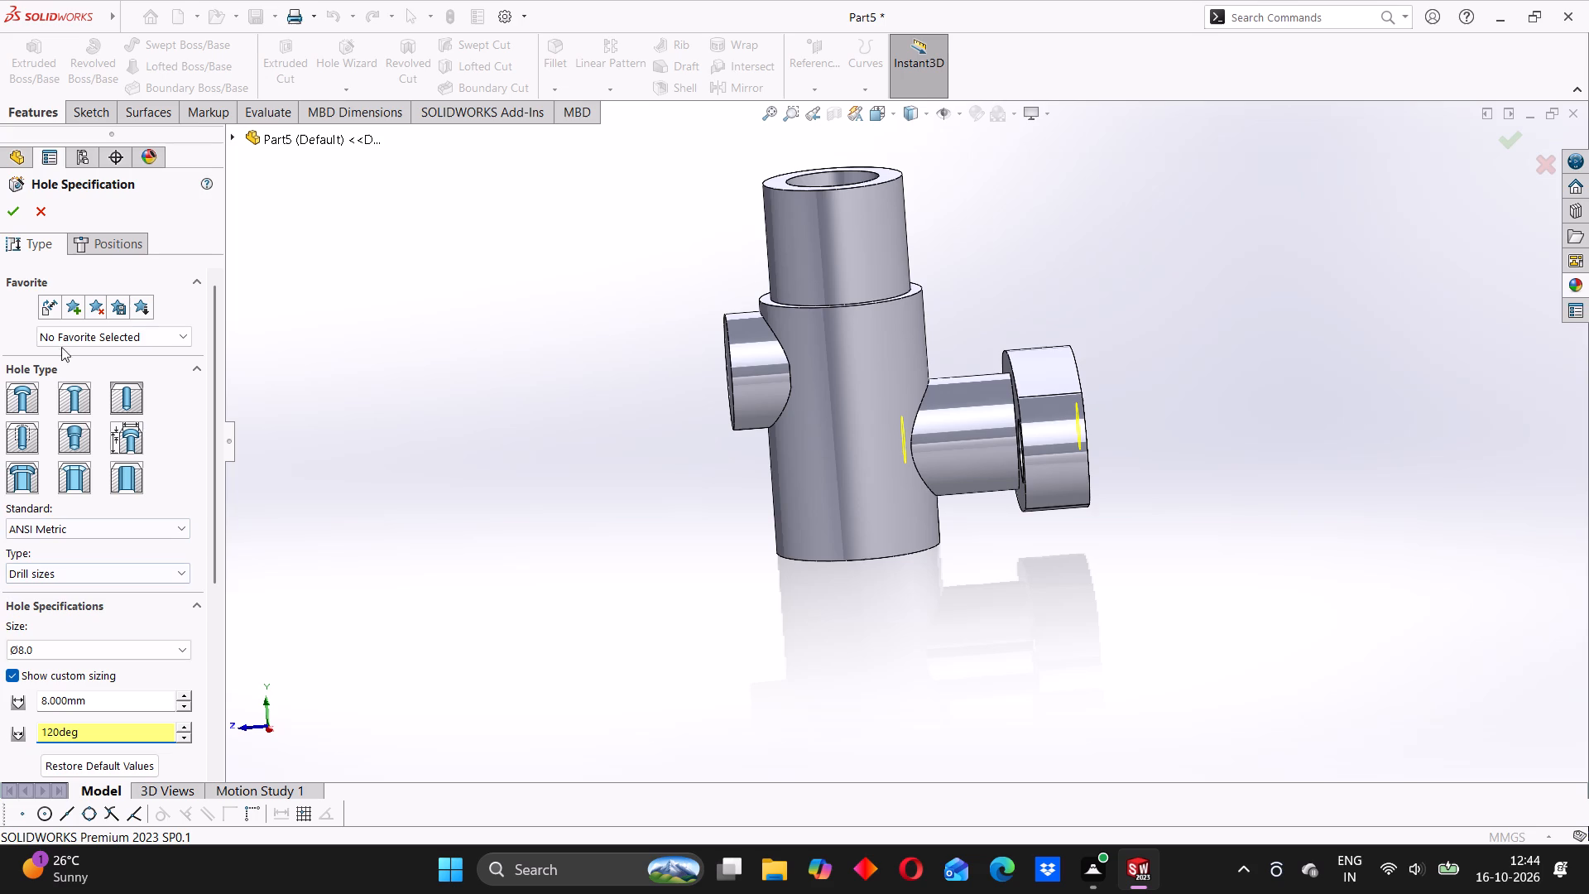
pyautogui.click(8, 218)
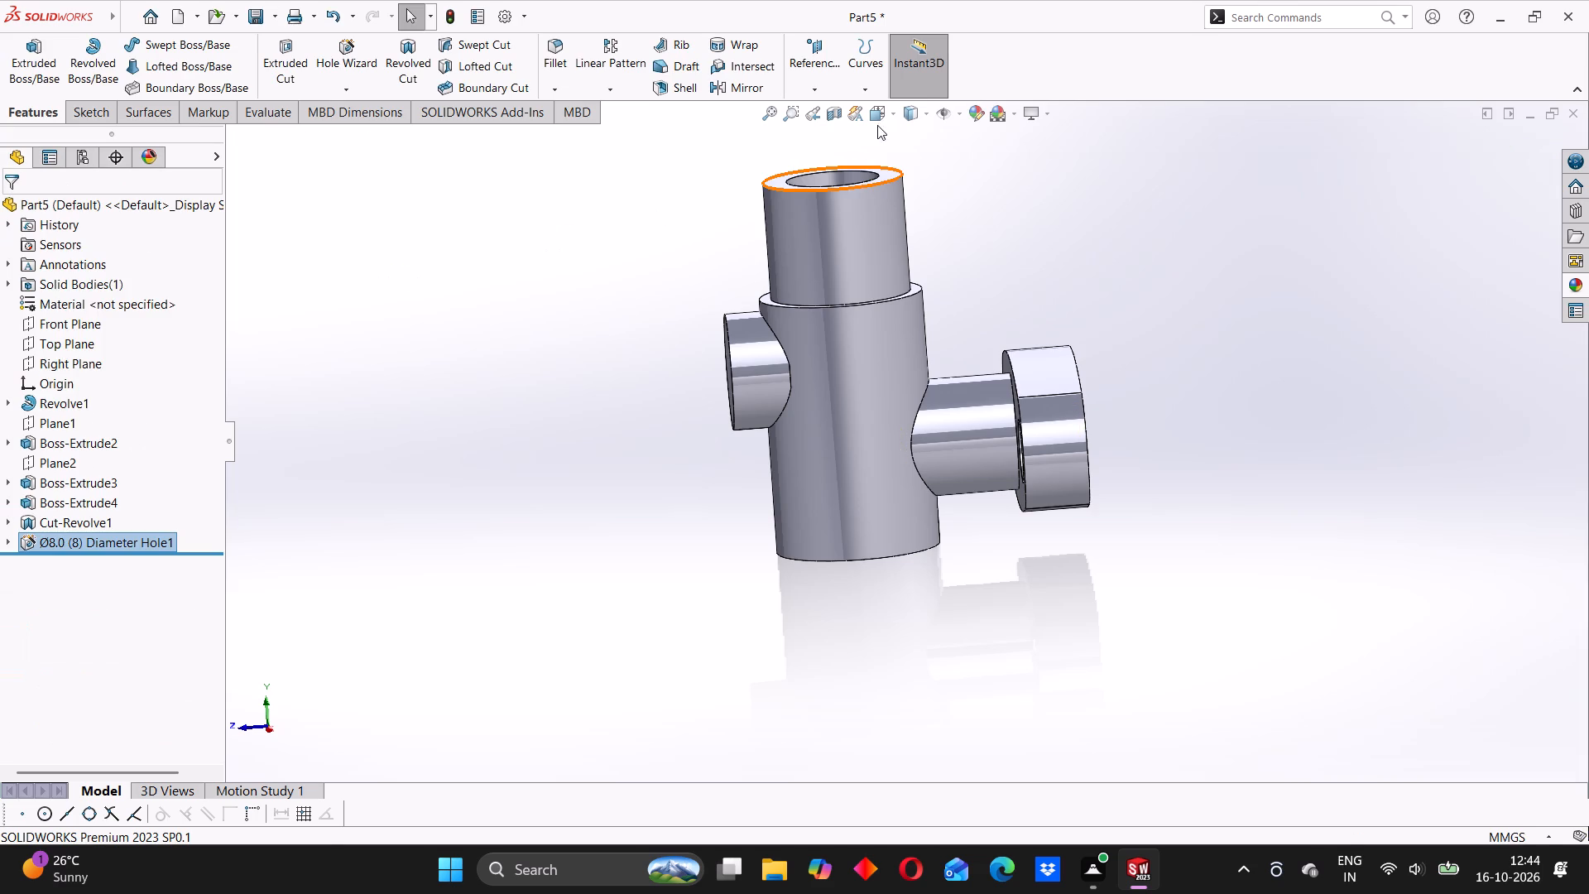
# Section the part on the Right Plane and examine the flange hole's inner end at the main bore.
pyautogui.click(837, 107)
pyautogui.scroll(-7, 896, 454)
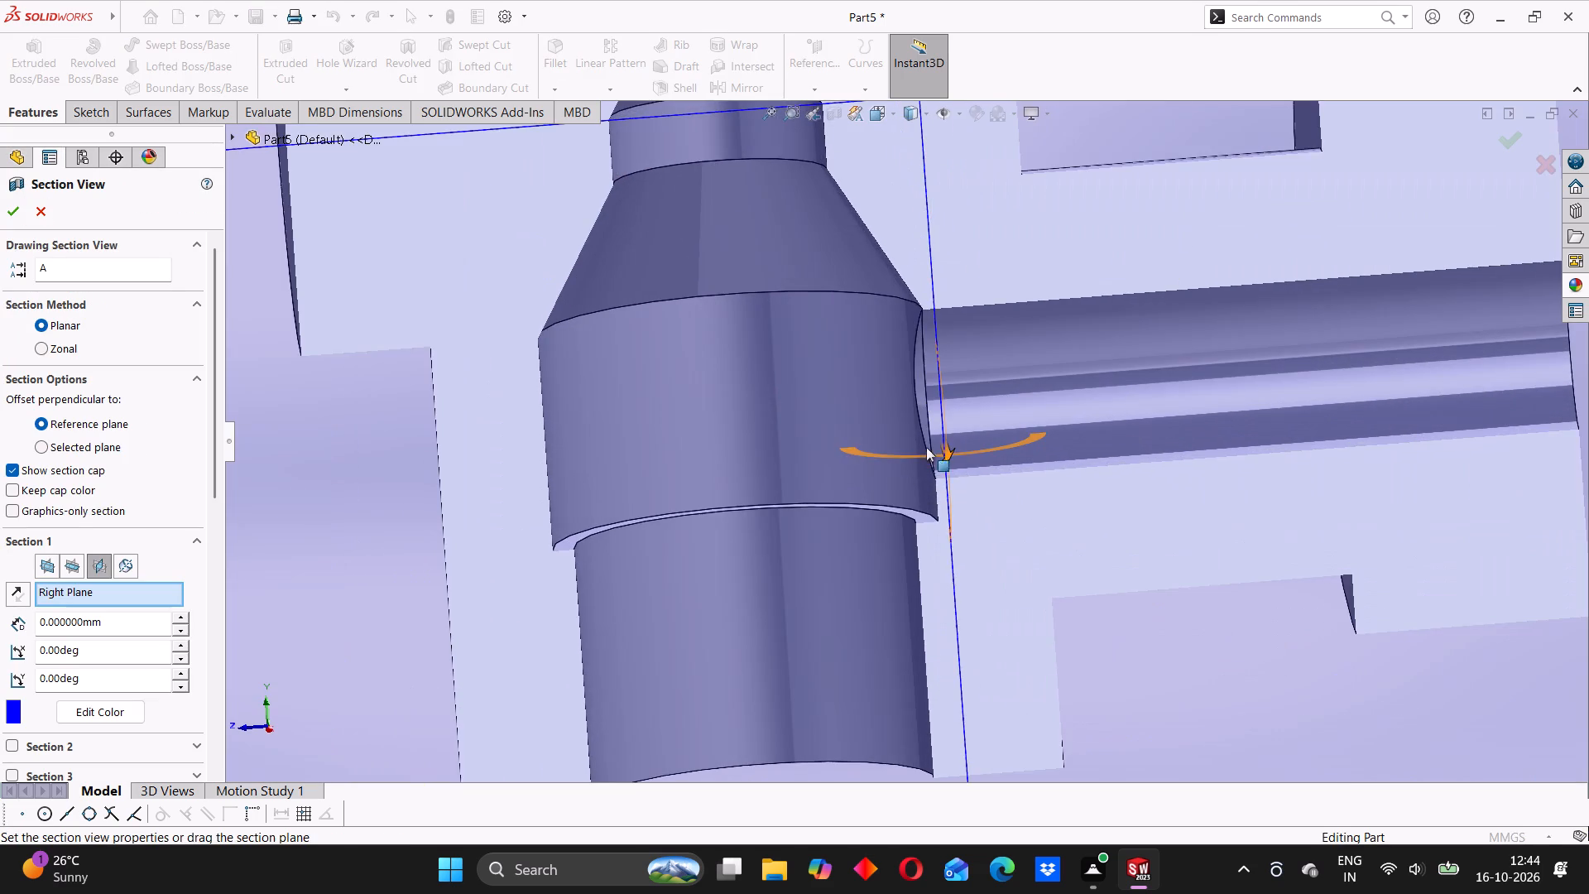
pyautogui.moveTo(947, 438); pyautogui.dragTo(943, 447, button='middle')
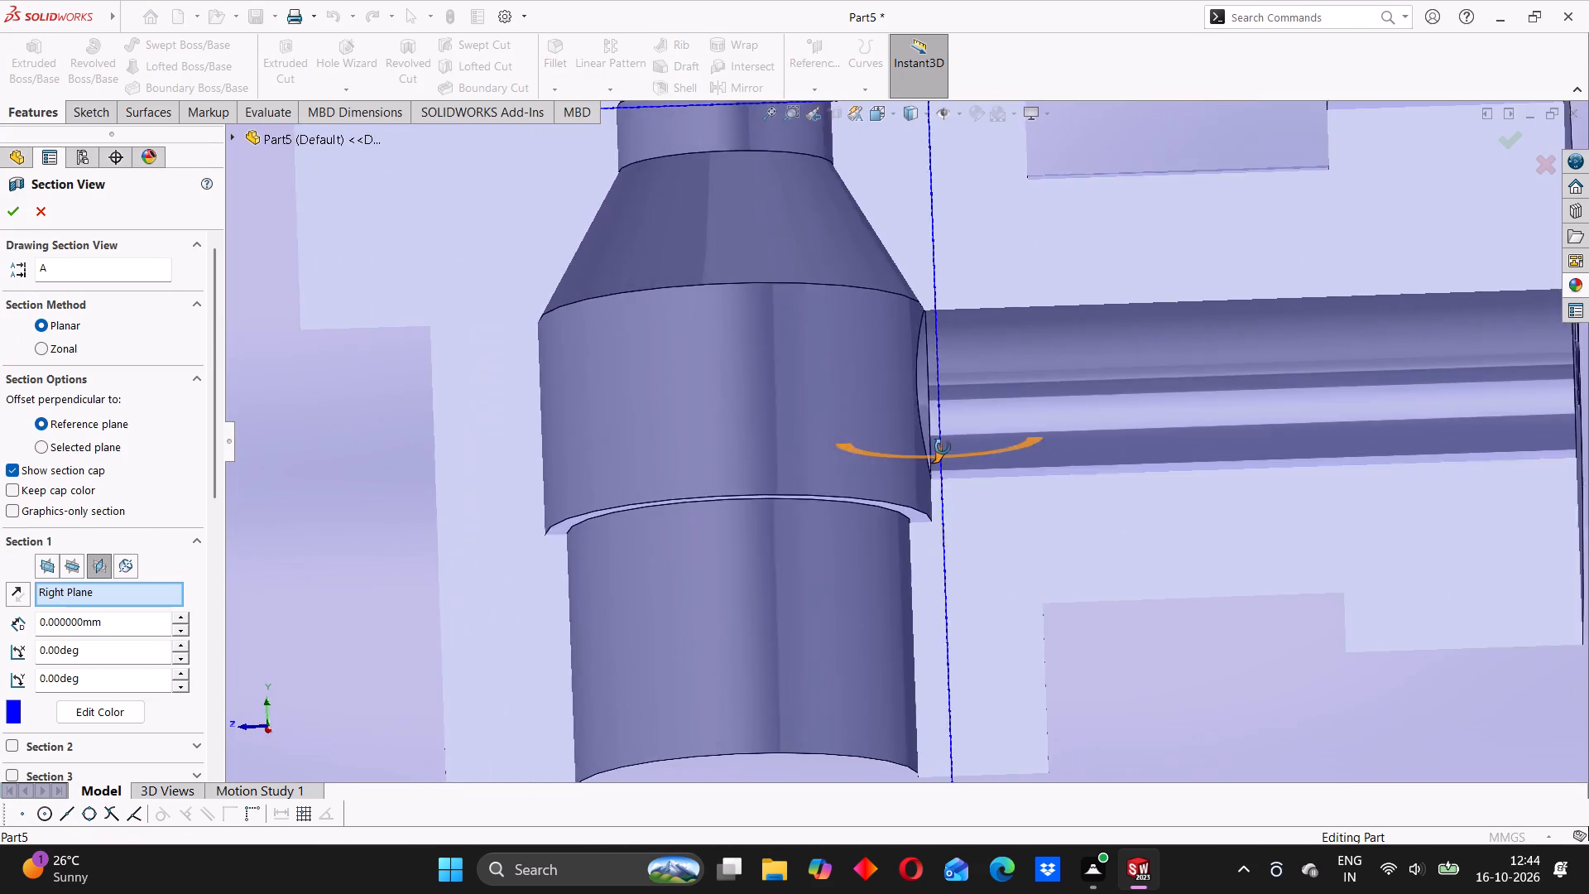
pyautogui.moveTo(943, 447); pyautogui.dragTo(953, 446, button='middle')
pyautogui.scroll(7, 958, 446)
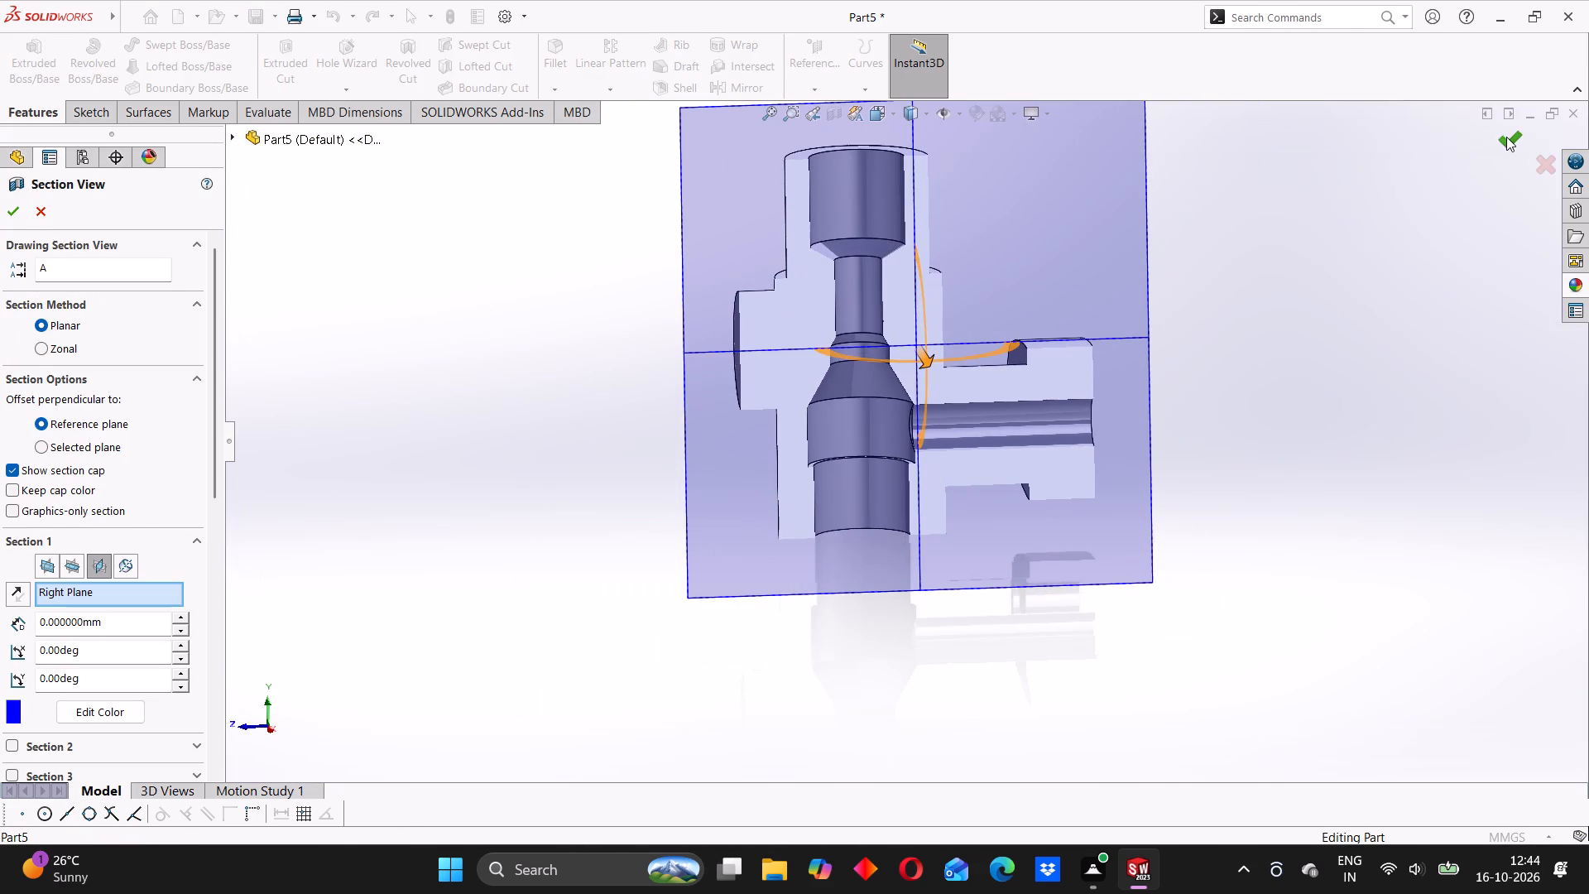
pyautogui.click(1506, 137)
# Examine the hole-to-bore junction from several angles and square-on to the cut, then close the section view.
pyautogui.scroll(-3, 978, 320)
pyautogui.moveTo(870, 493); pyautogui.dragTo(852, 378, button='middle')
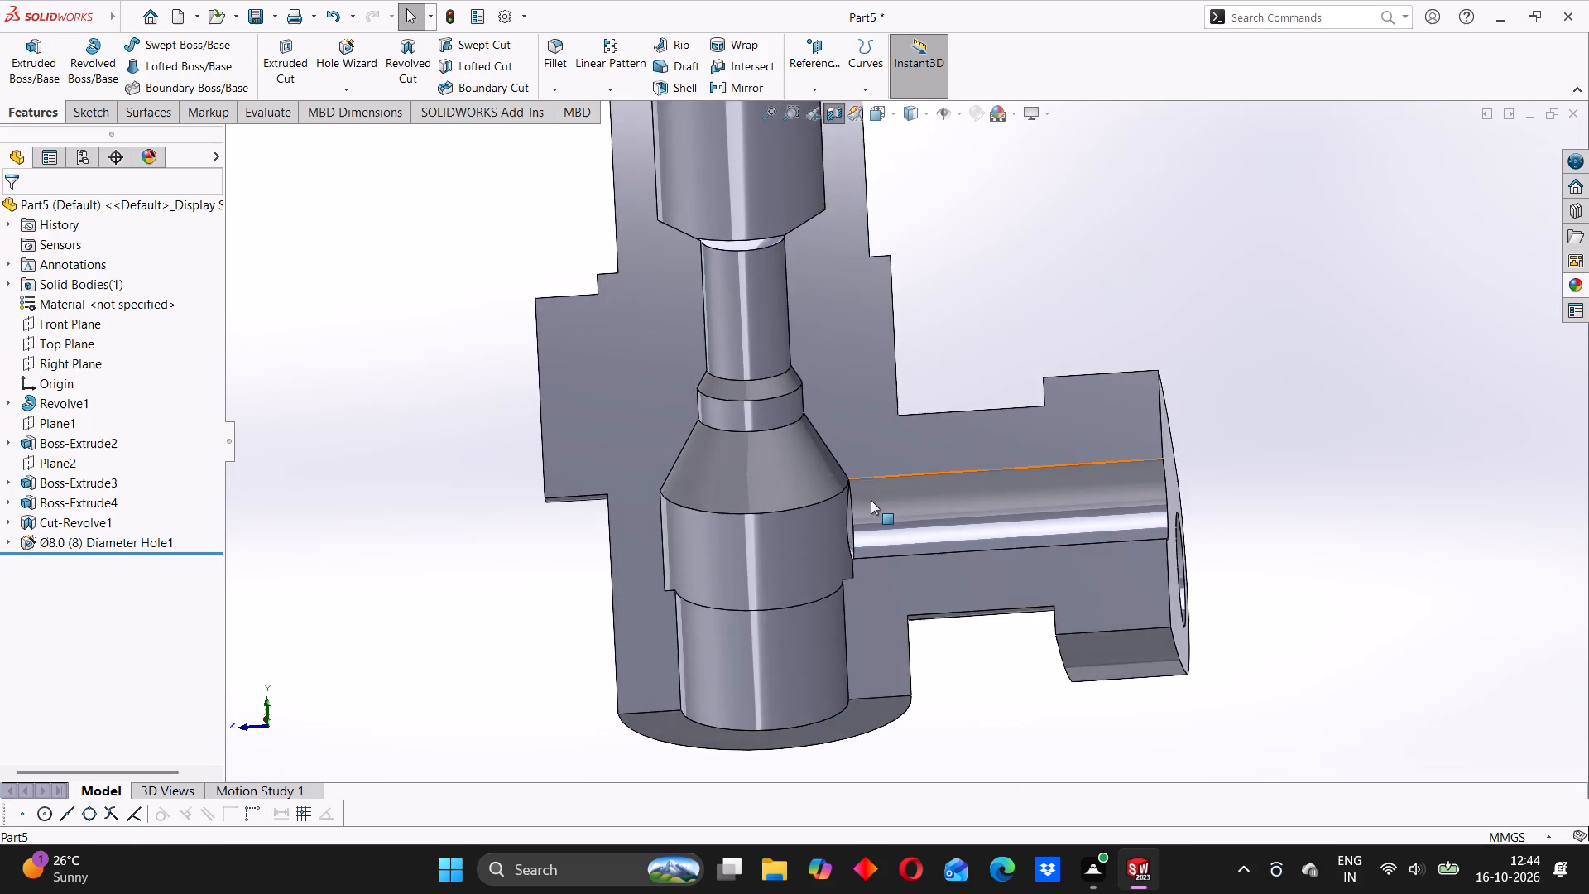
pyautogui.scroll(-5, 870, 500)
pyautogui.moveTo(822, 528); pyautogui.dragTo(852, 589, button='middle')
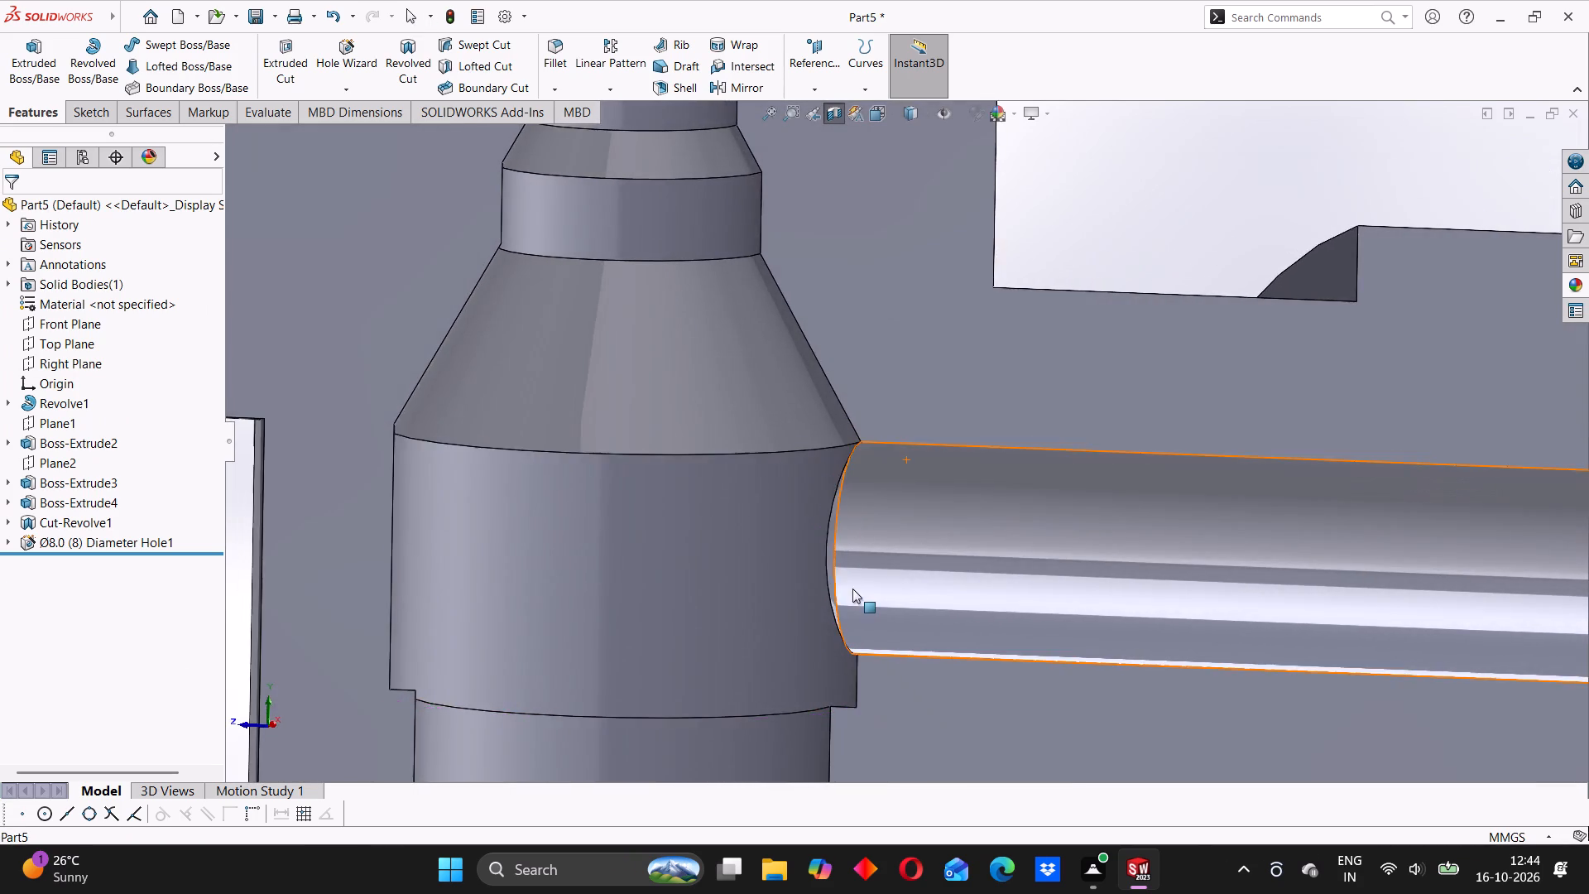
pyautogui.scroll(8, 852, 589)
pyautogui.moveTo(915, 486); pyautogui.dragTo(886, 515, button='middle')
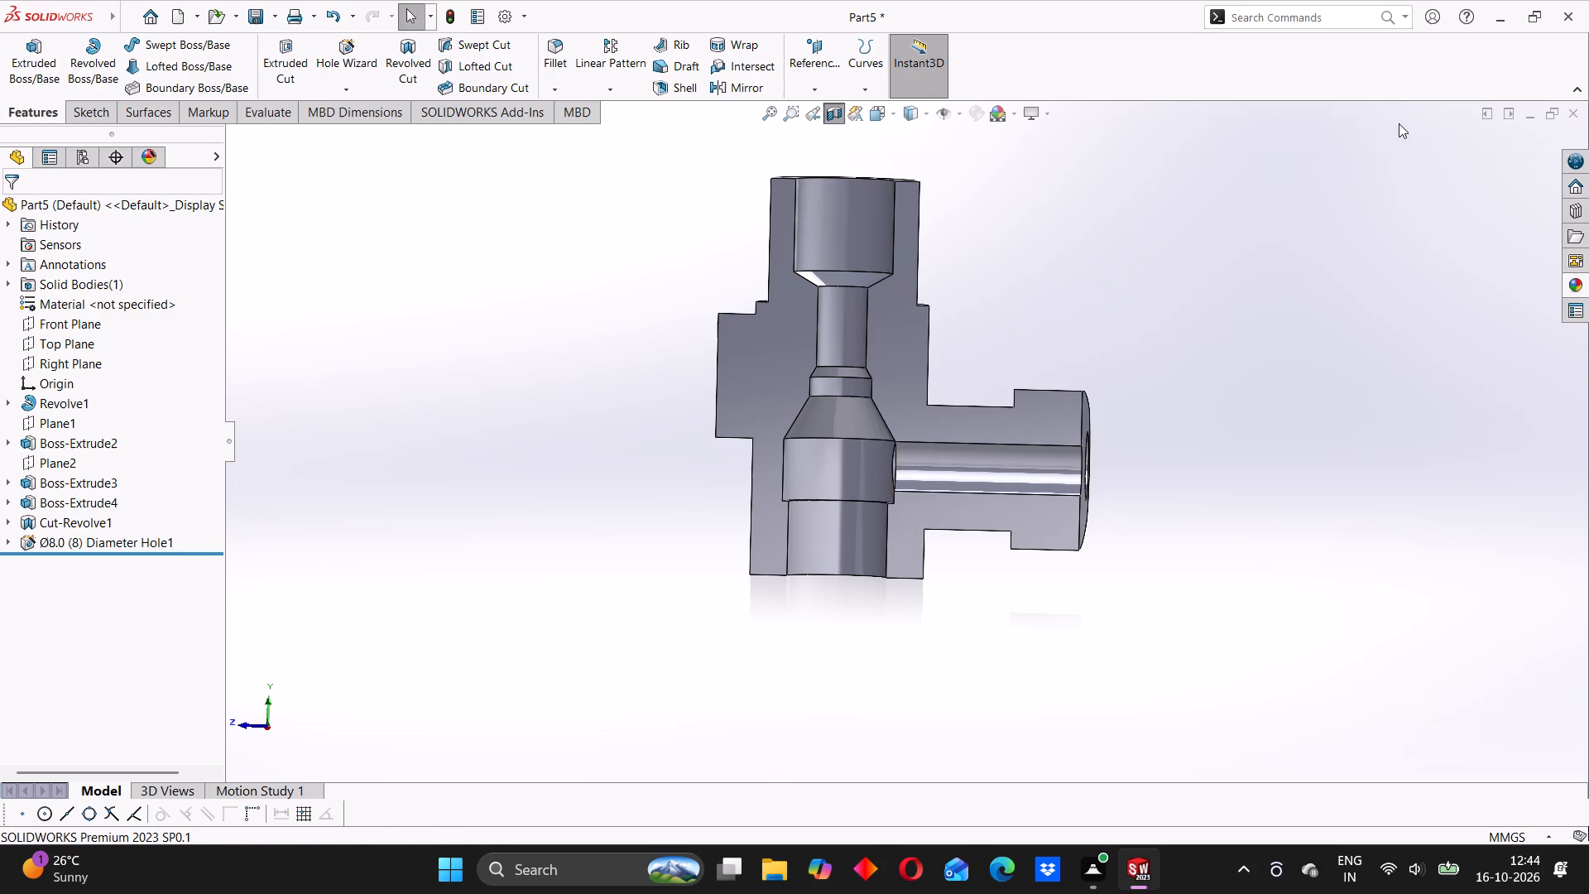
pyautogui.click(924, 109)
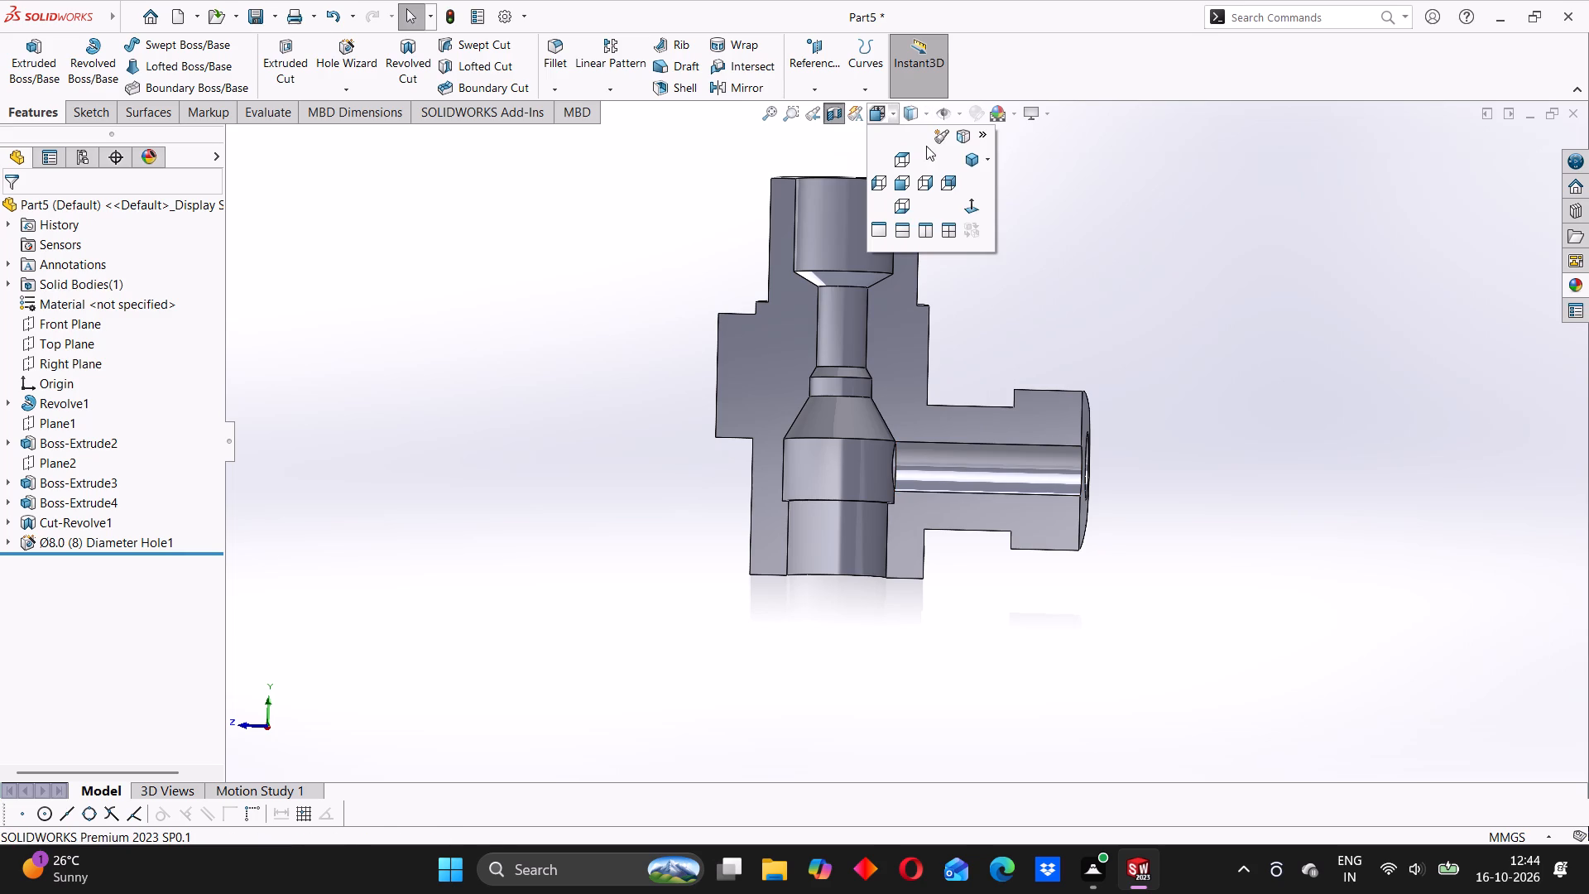
pyautogui.click(964, 202)
pyautogui.scroll(-4, 886, 483)
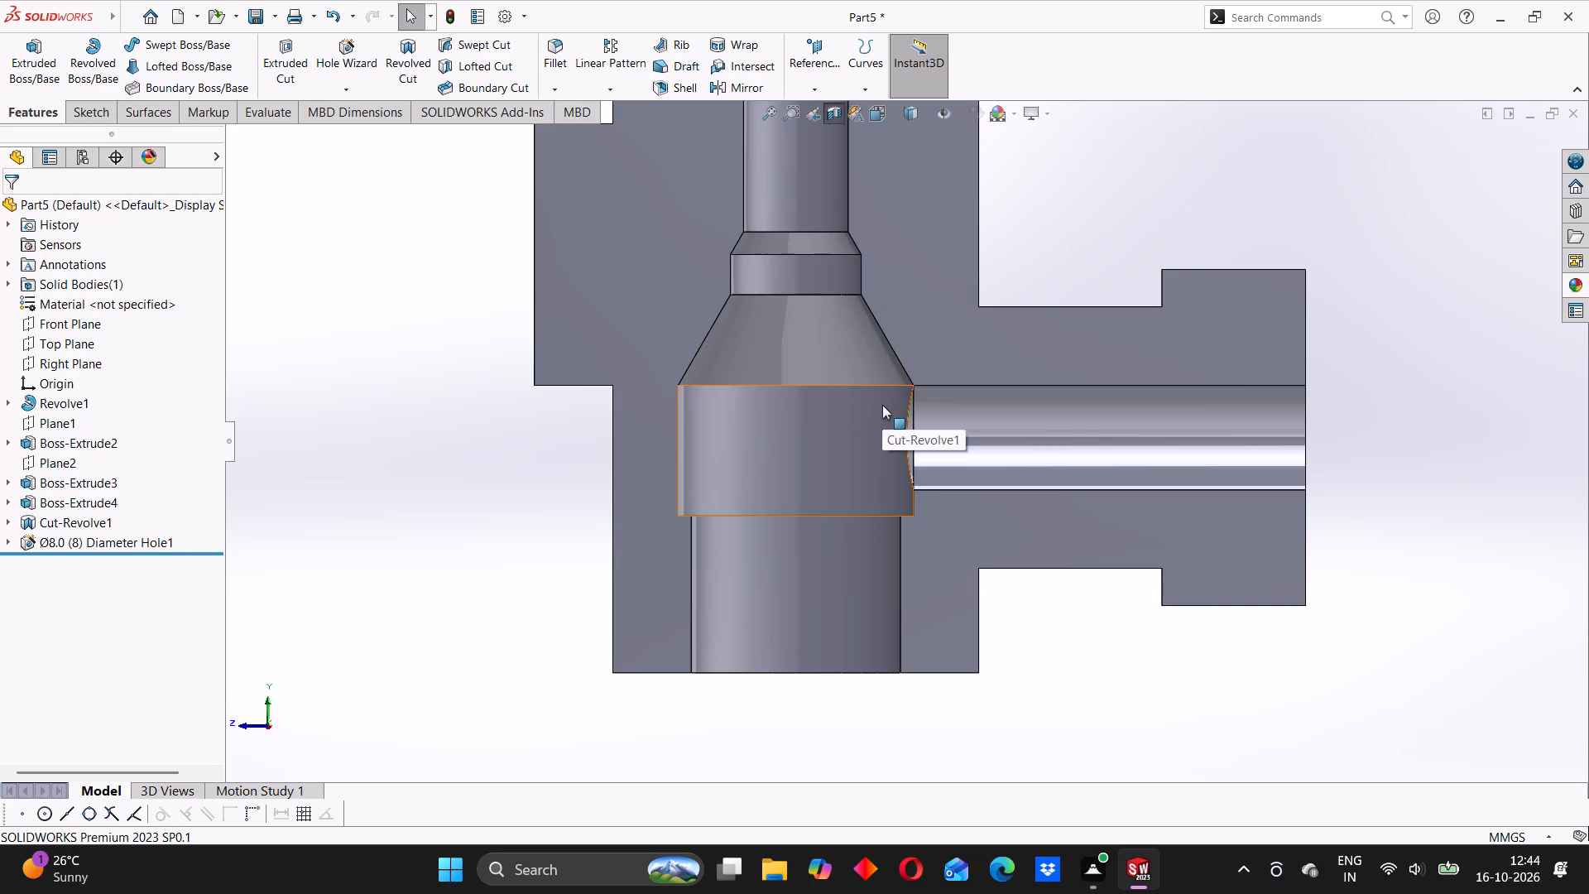
pyautogui.scroll(2, 976, 418)
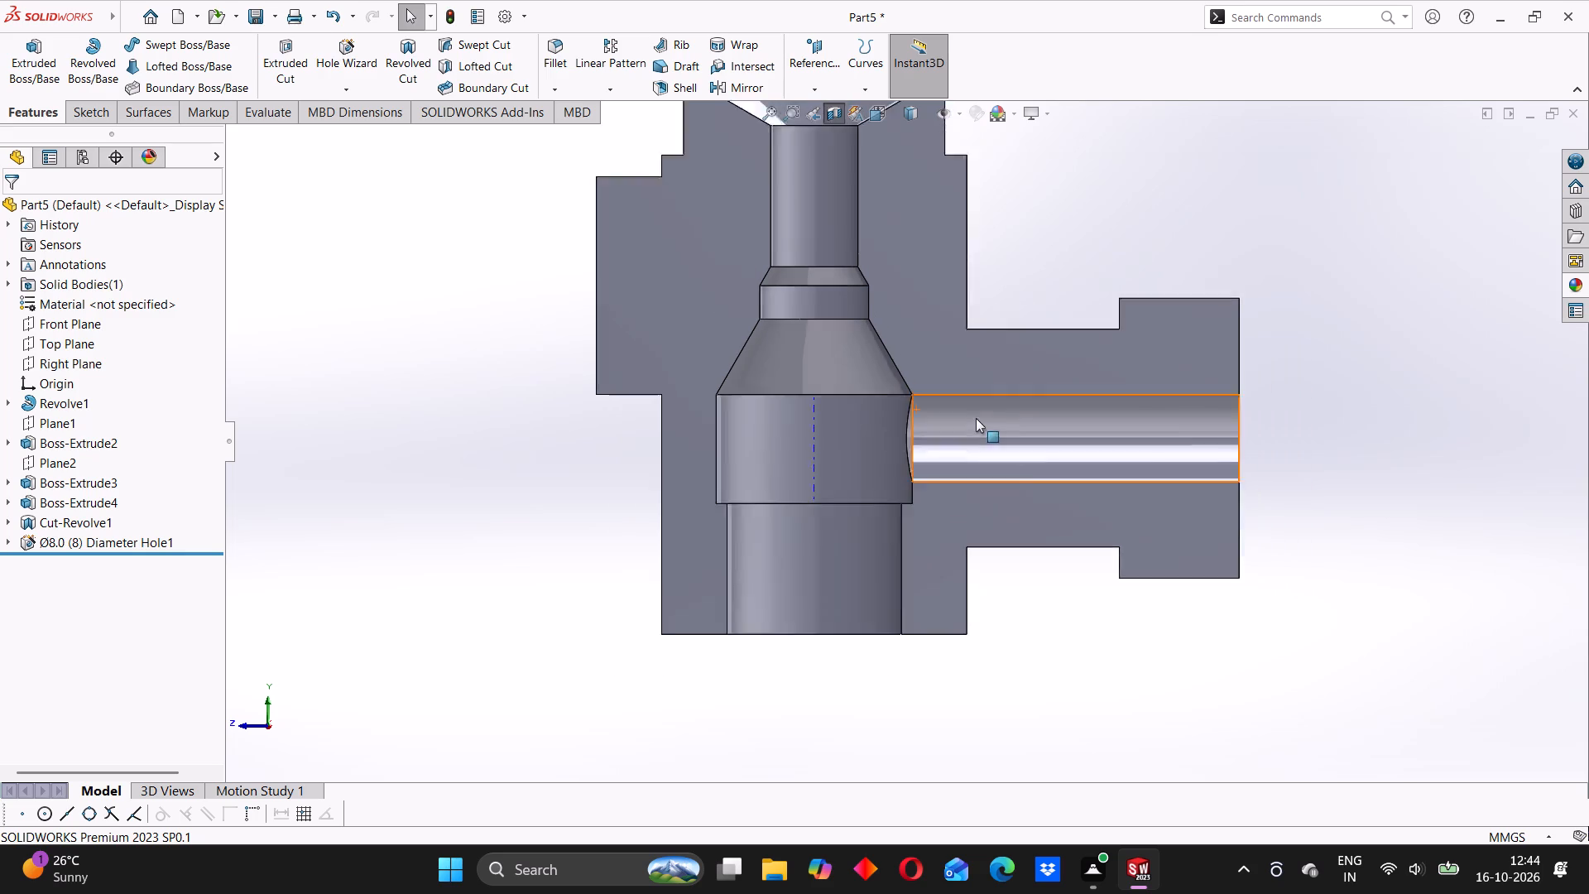
pyautogui.click(833, 108)
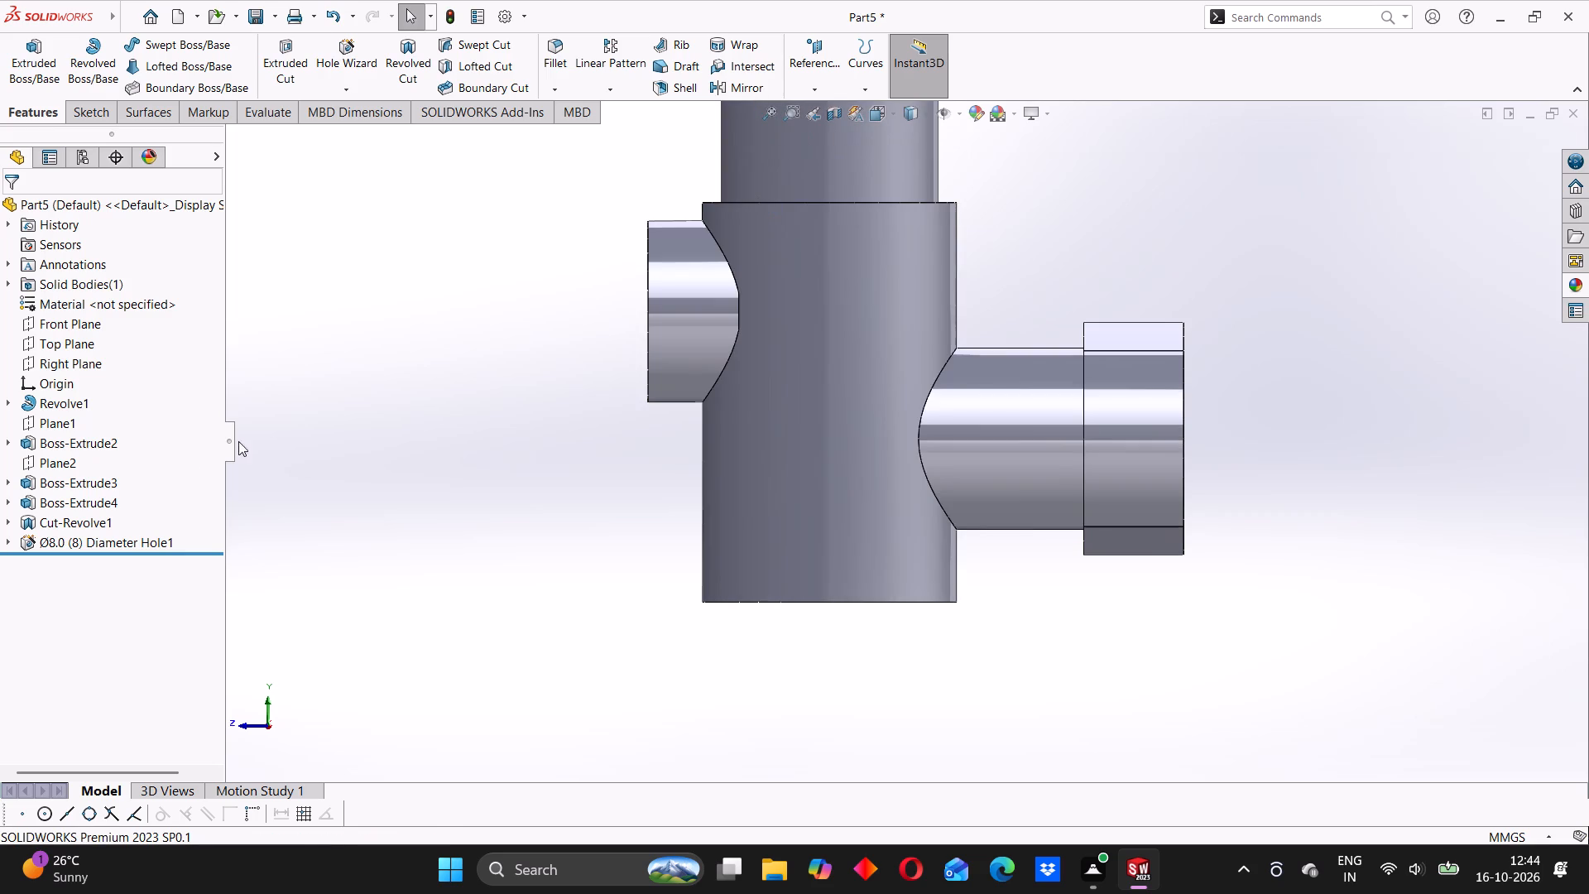
# Edit the Ø8.0 hole through the flanged branch and set its angle at bottom to 100 degrees.
pyautogui.rightClick(52, 542)
pyautogui.click(74, 483)
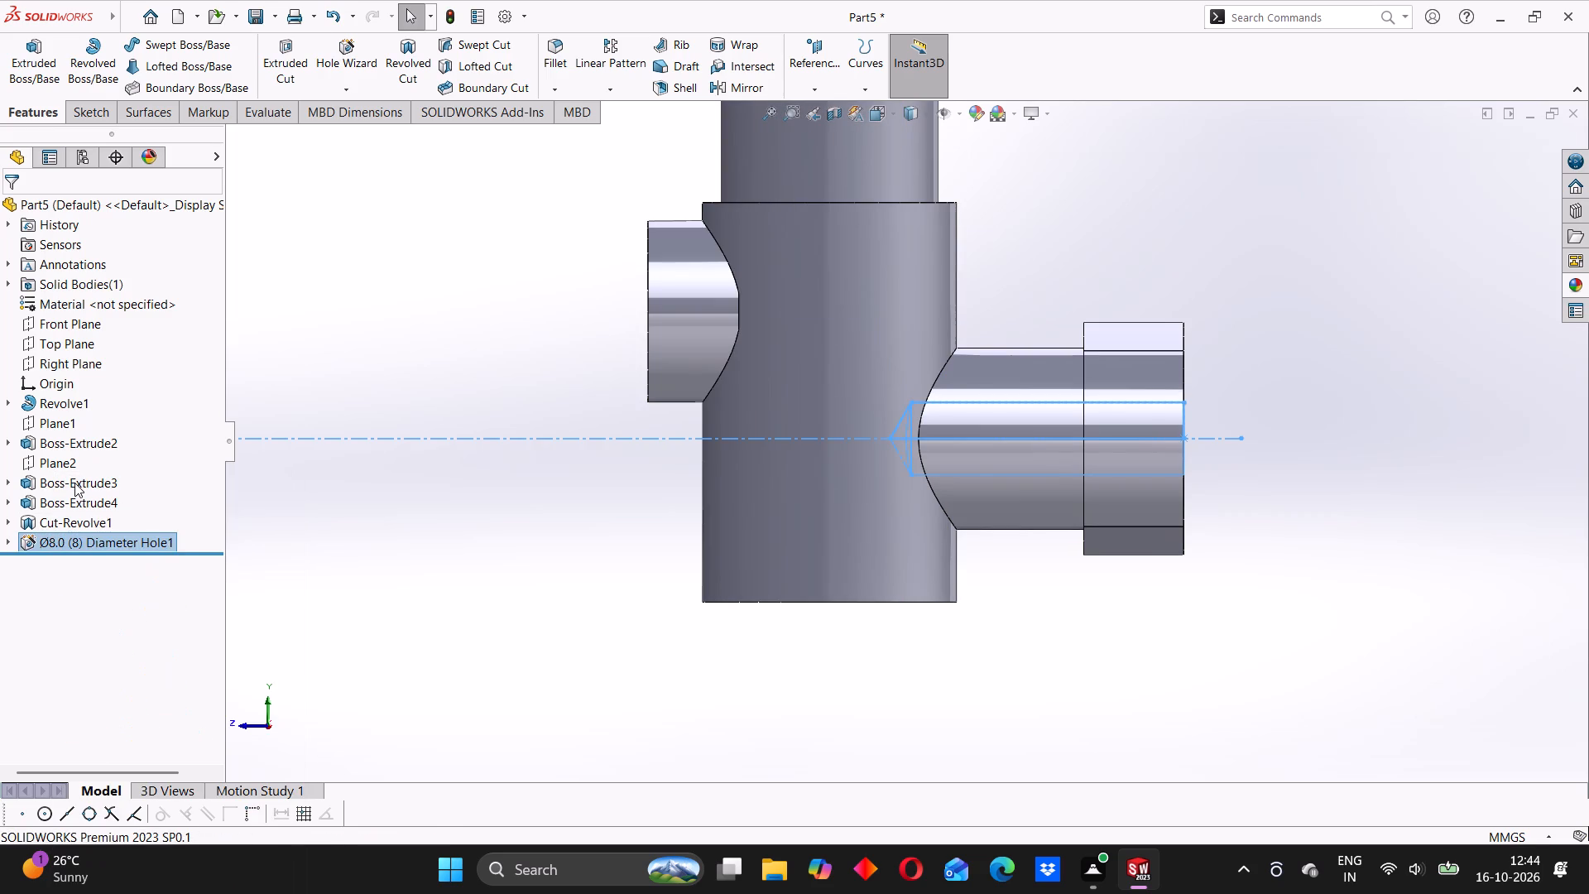
pyautogui.moveTo(81, 731); pyautogui.dragTo(41, 737)
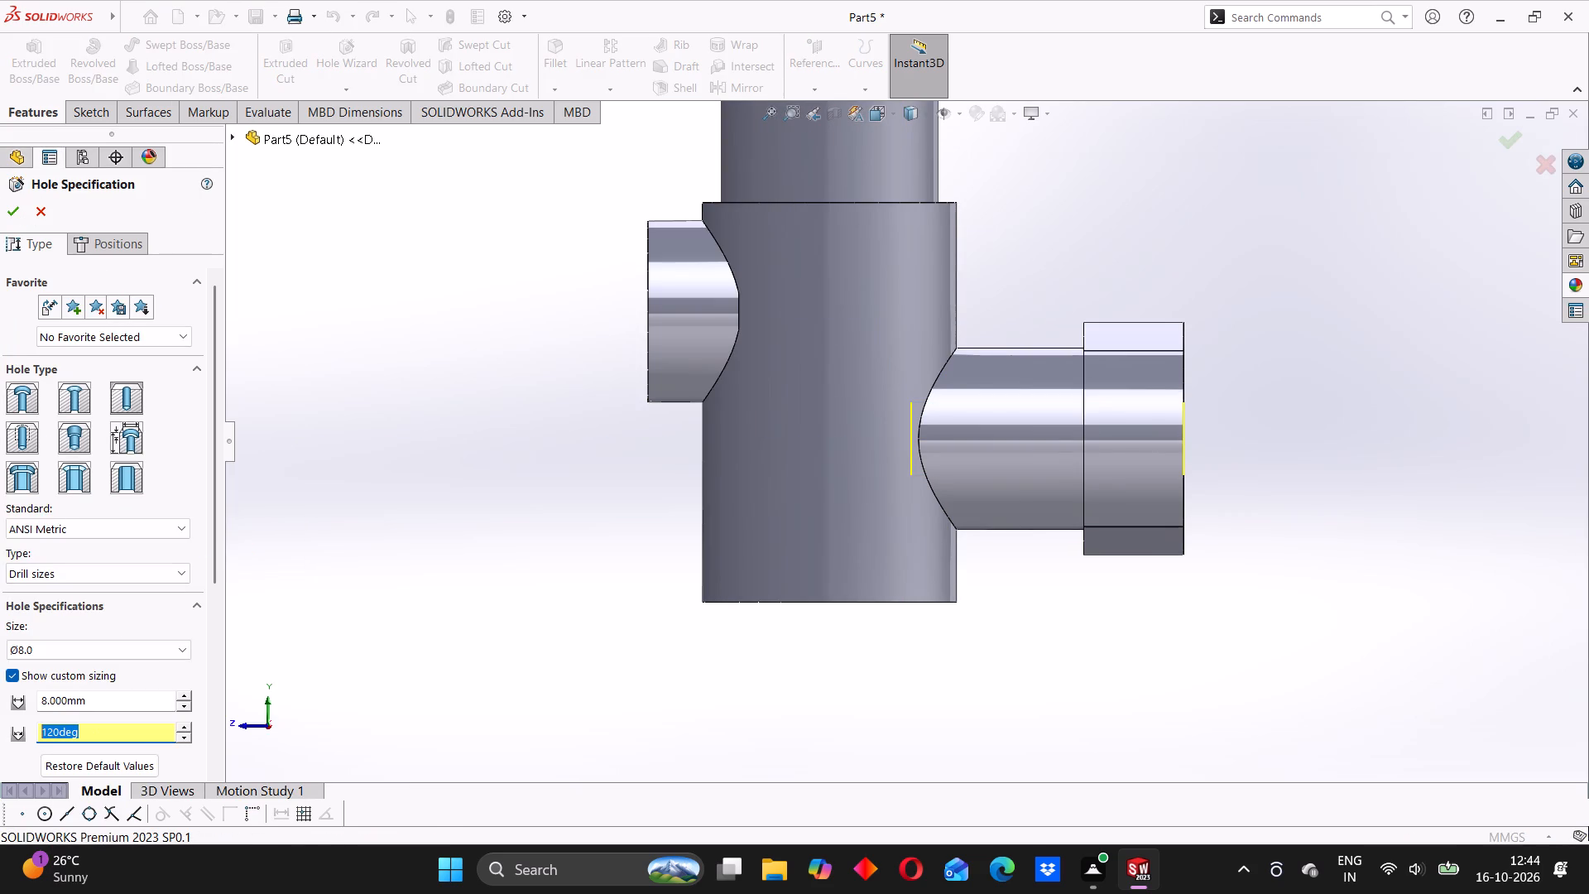
pyautogui.moveTo(41, 737); pyautogui.dragTo(31, 737)
pyautogui.write('100')
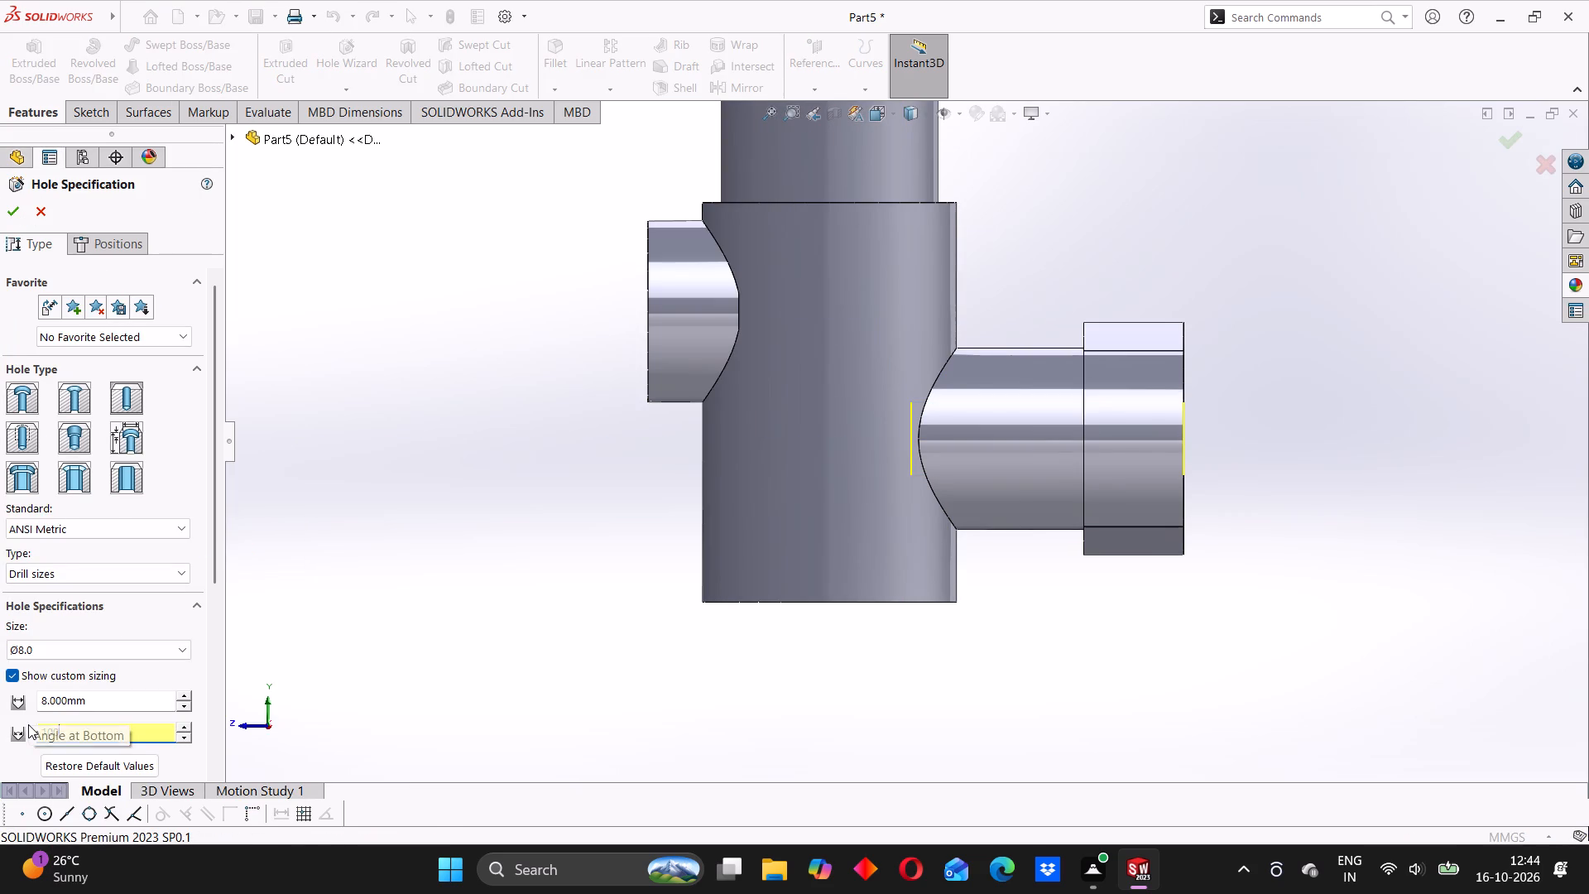
pyautogui.press('Return')
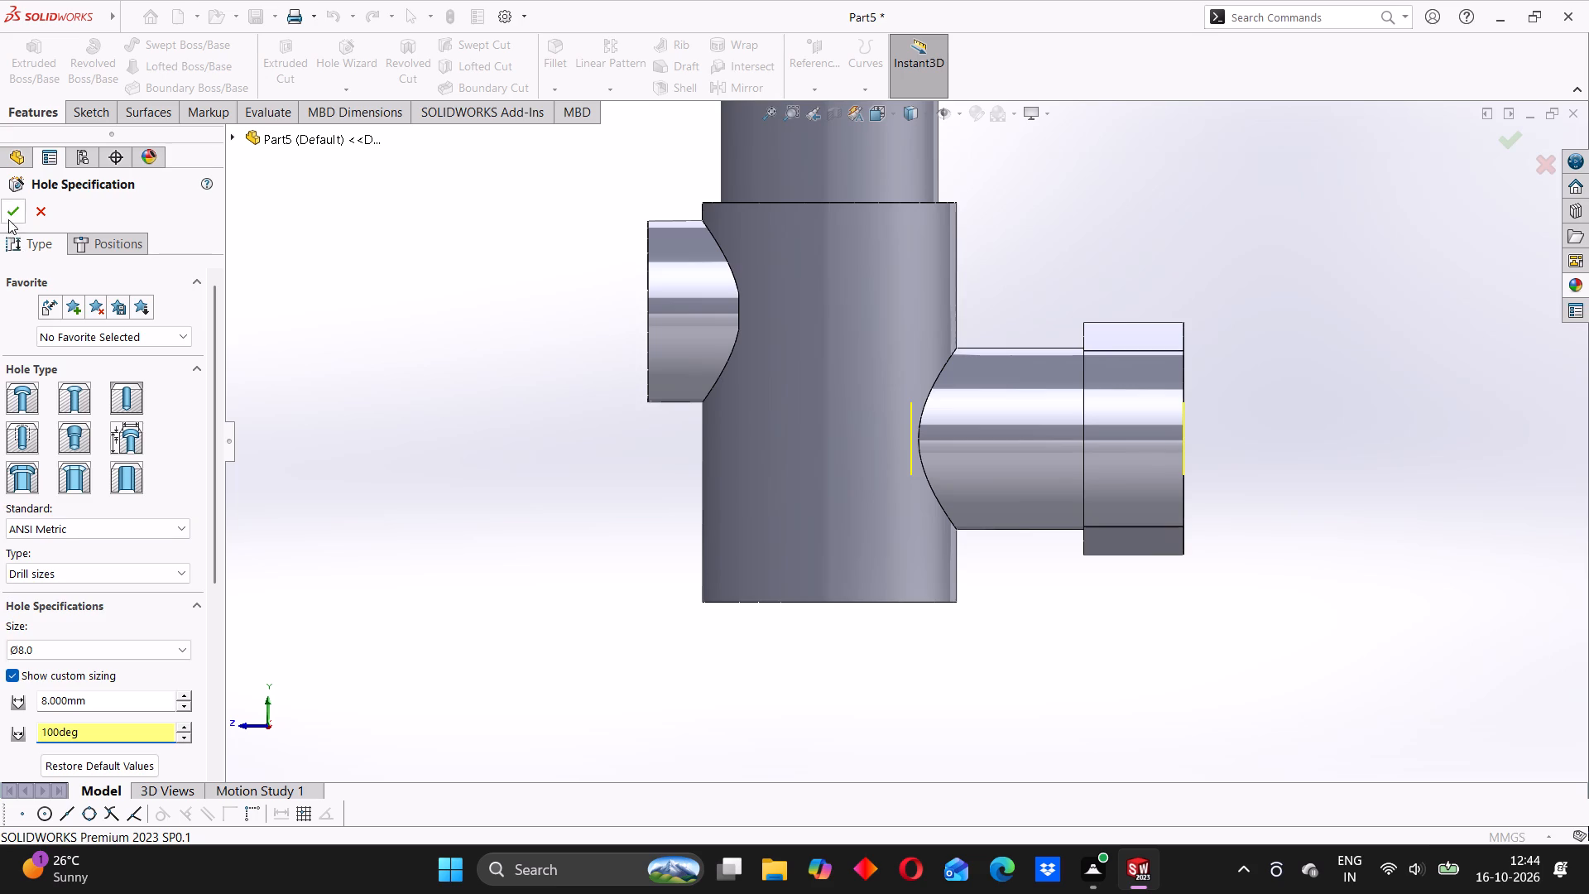
pyautogui.click(8, 219)
# Section the part on the Right Plane, examine where the flange hole meets the main bore, and close the section view.
pyautogui.click(833, 107)
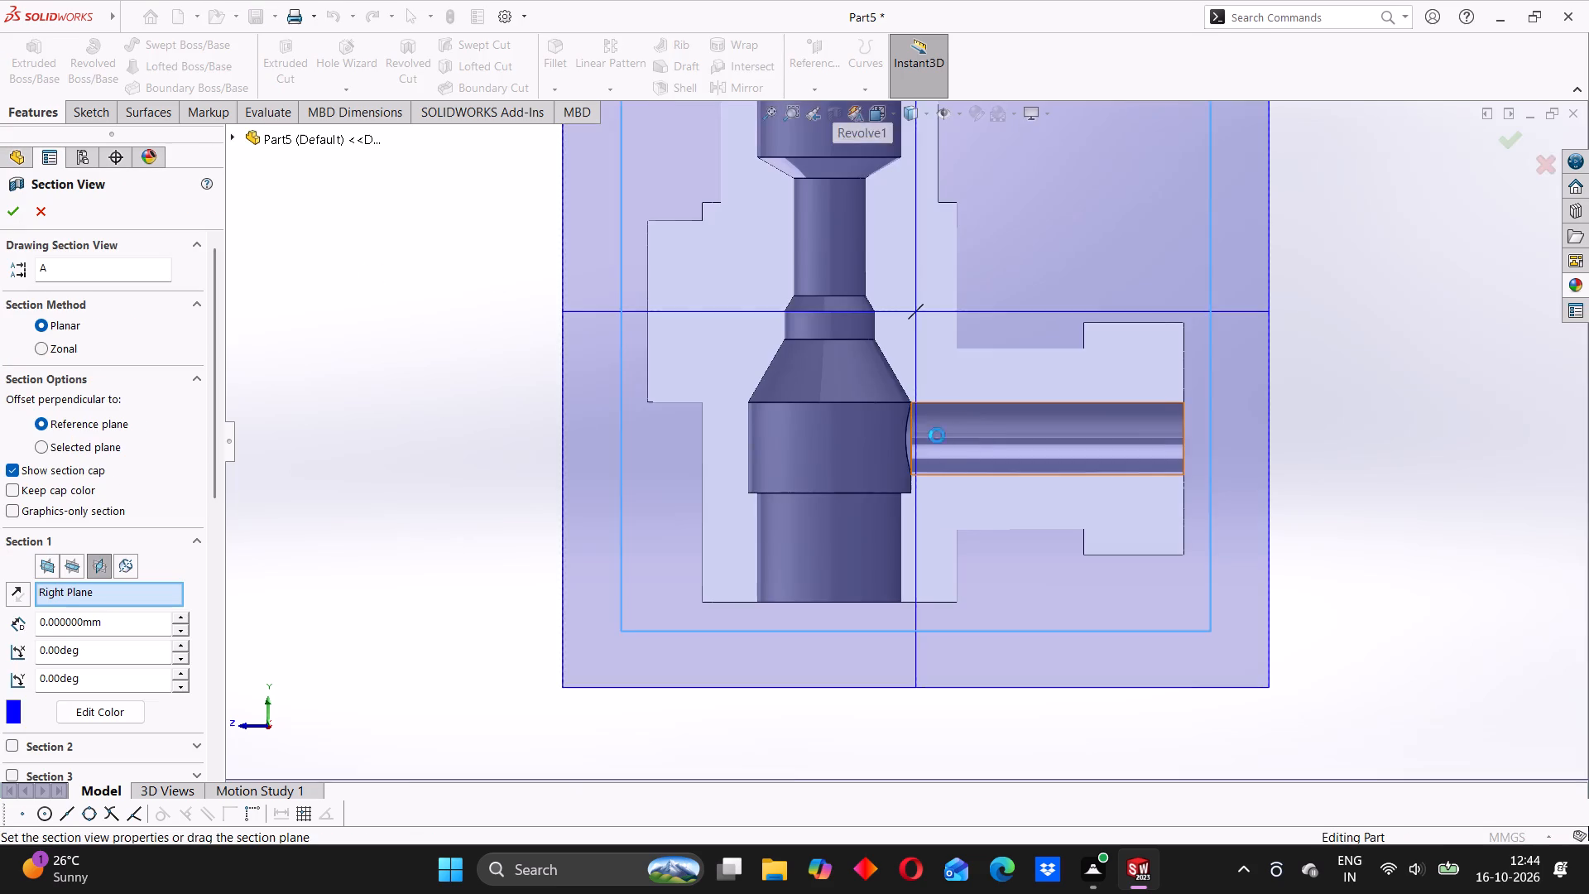
pyautogui.scroll(-5, 908, 434)
pyautogui.scroll(3, 947, 435)
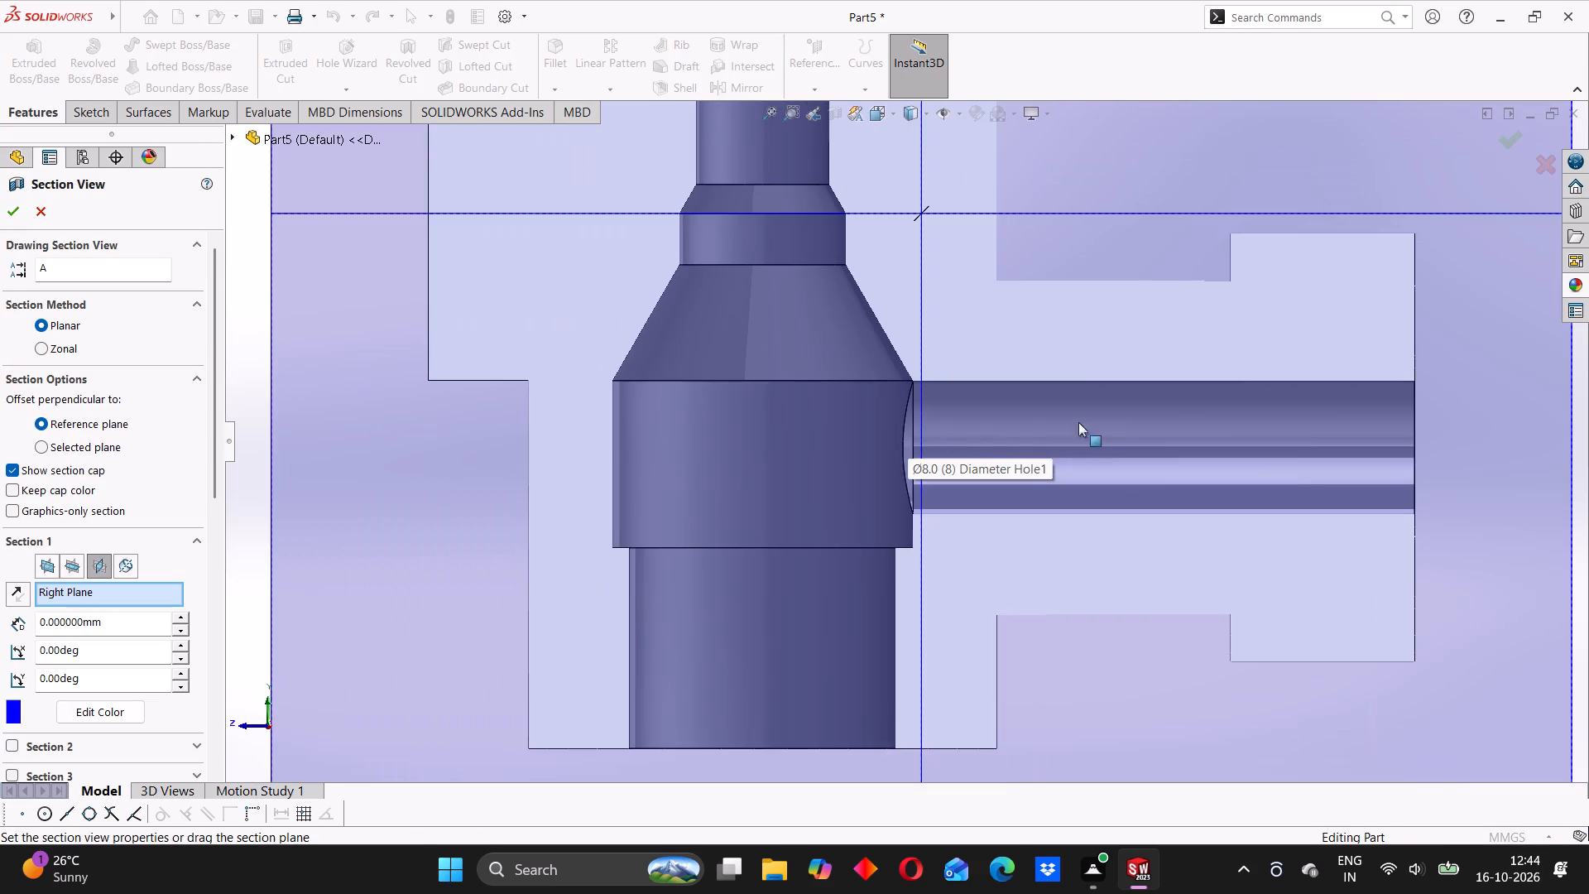
pyautogui.scroll(4, 1110, 412)
pyautogui.click(1501, 139)
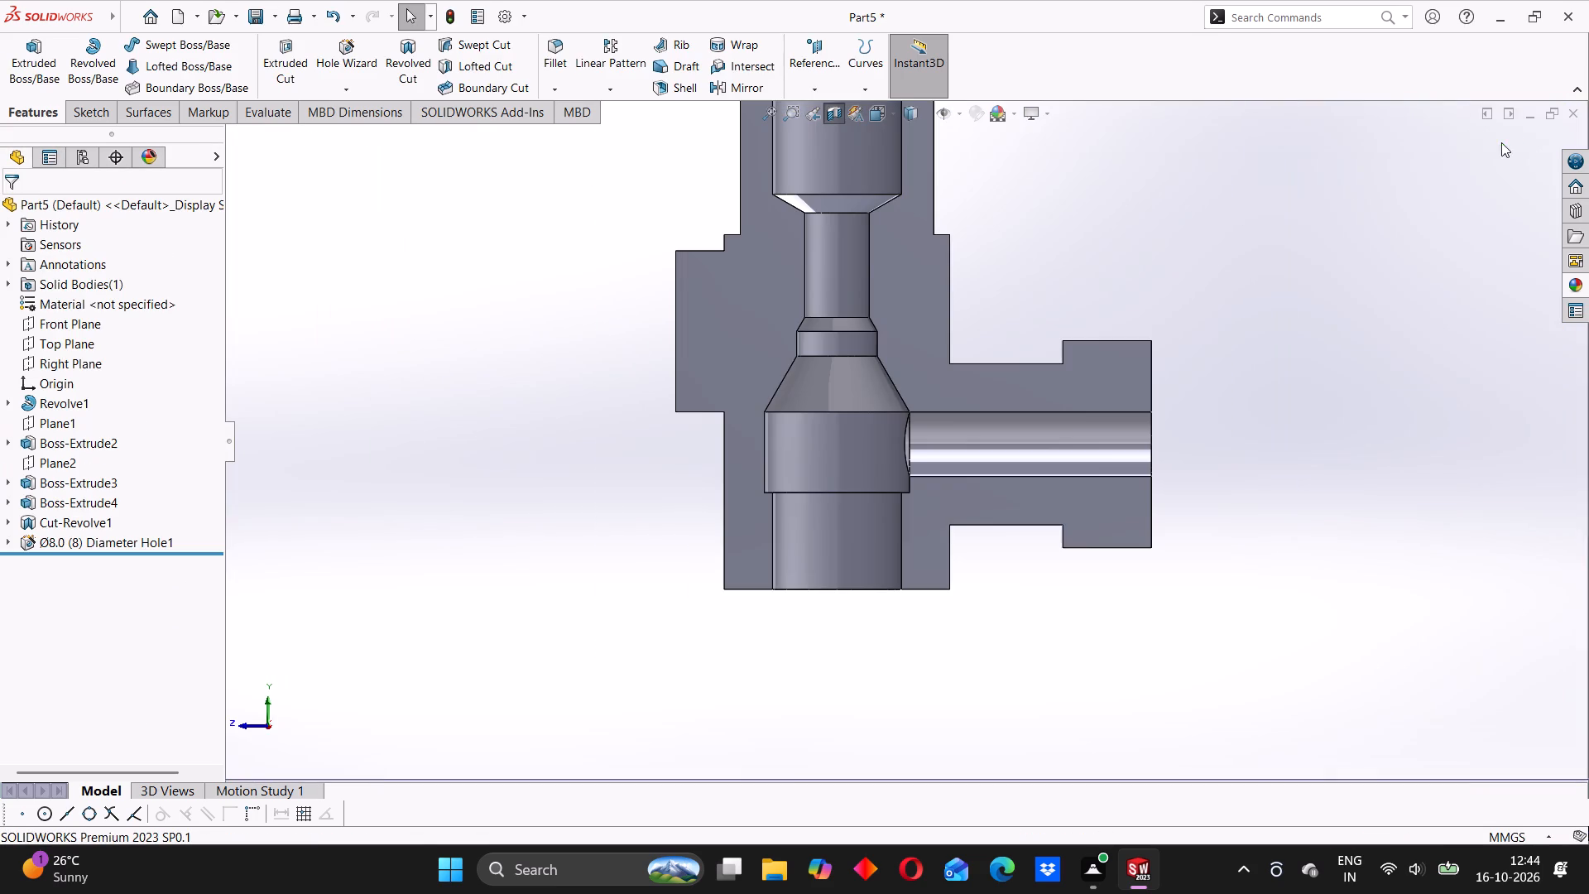
pyautogui.scroll(-5, 919, 431)
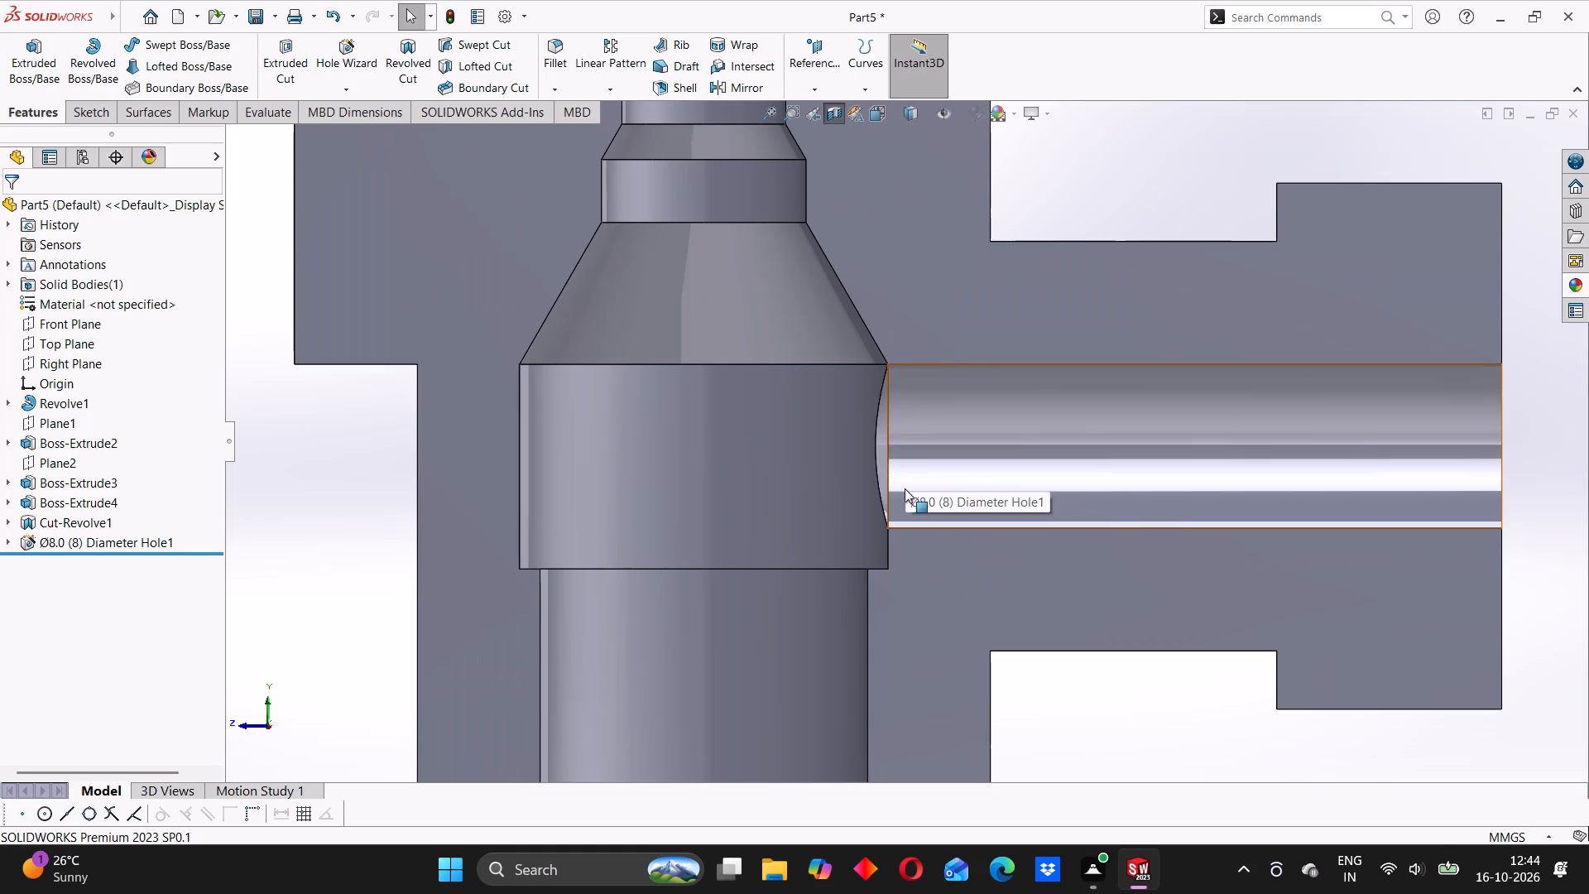
pyautogui.scroll(8, 937, 445)
pyautogui.click(837, 107)
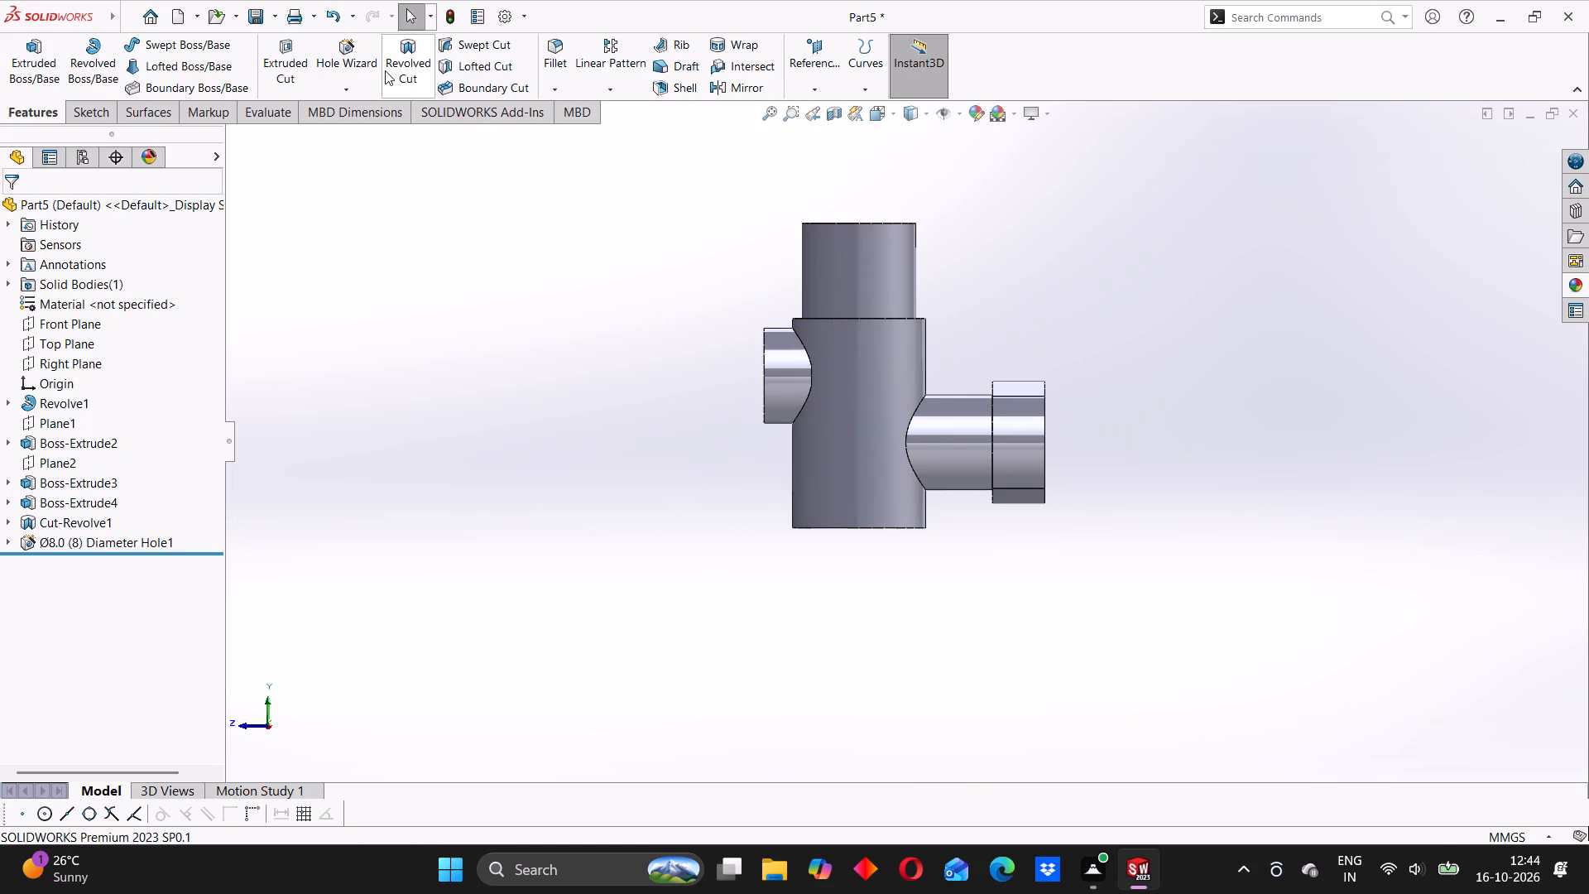
# Start a Hole Wizard straight tap as an ANSI Metric bottoming tapped hole, size M8x1.0.
pyautogui.click(353, 59)
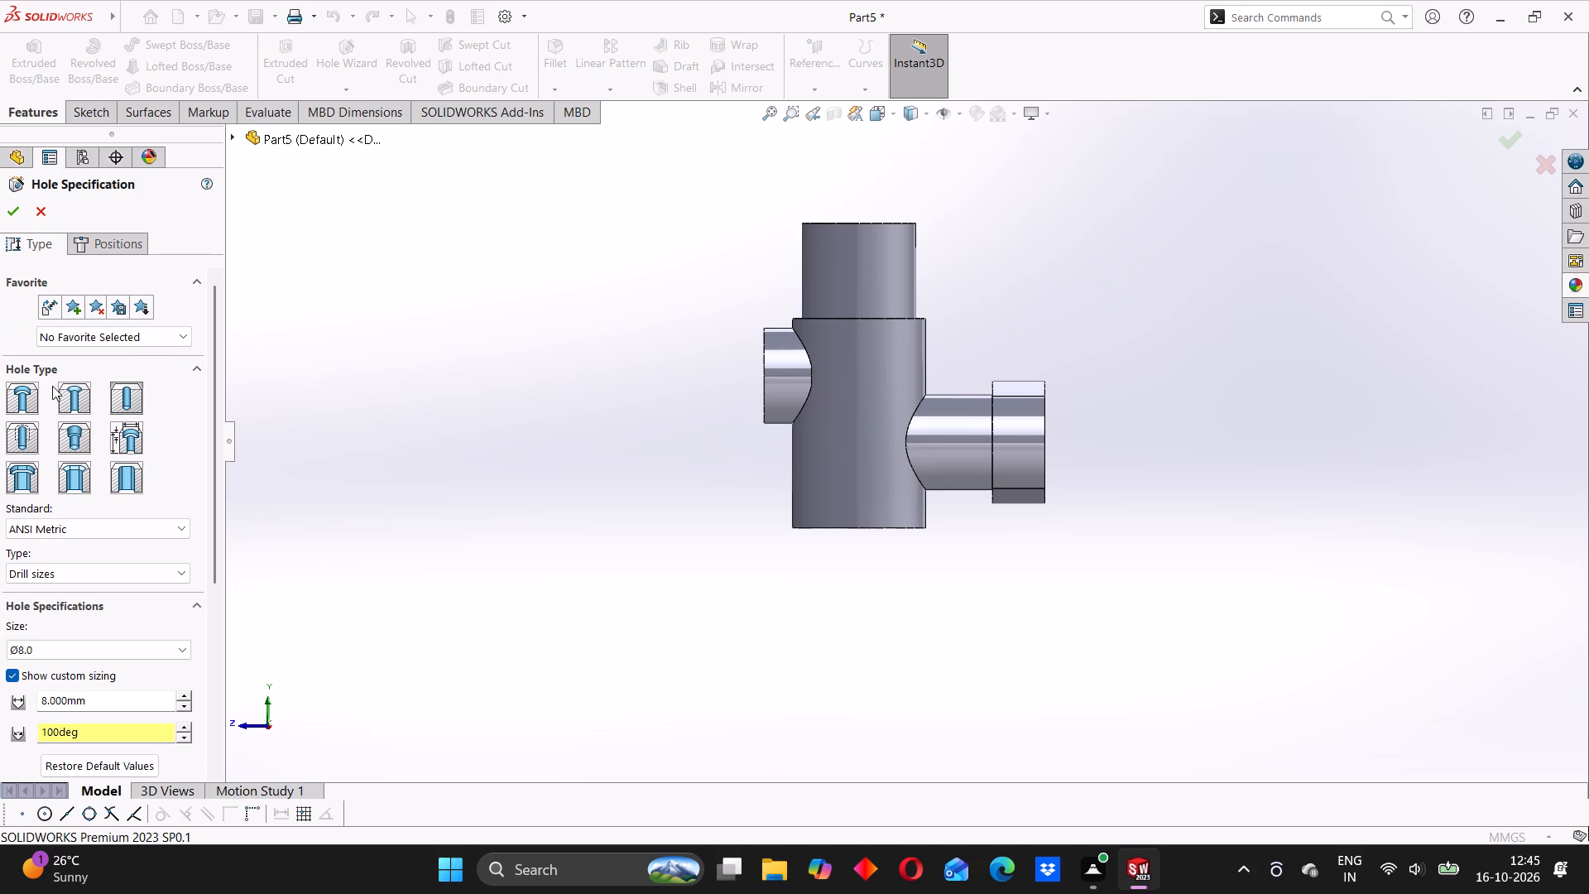
pyautogui.click(32, 439)
pyautogui.click(616, 461)
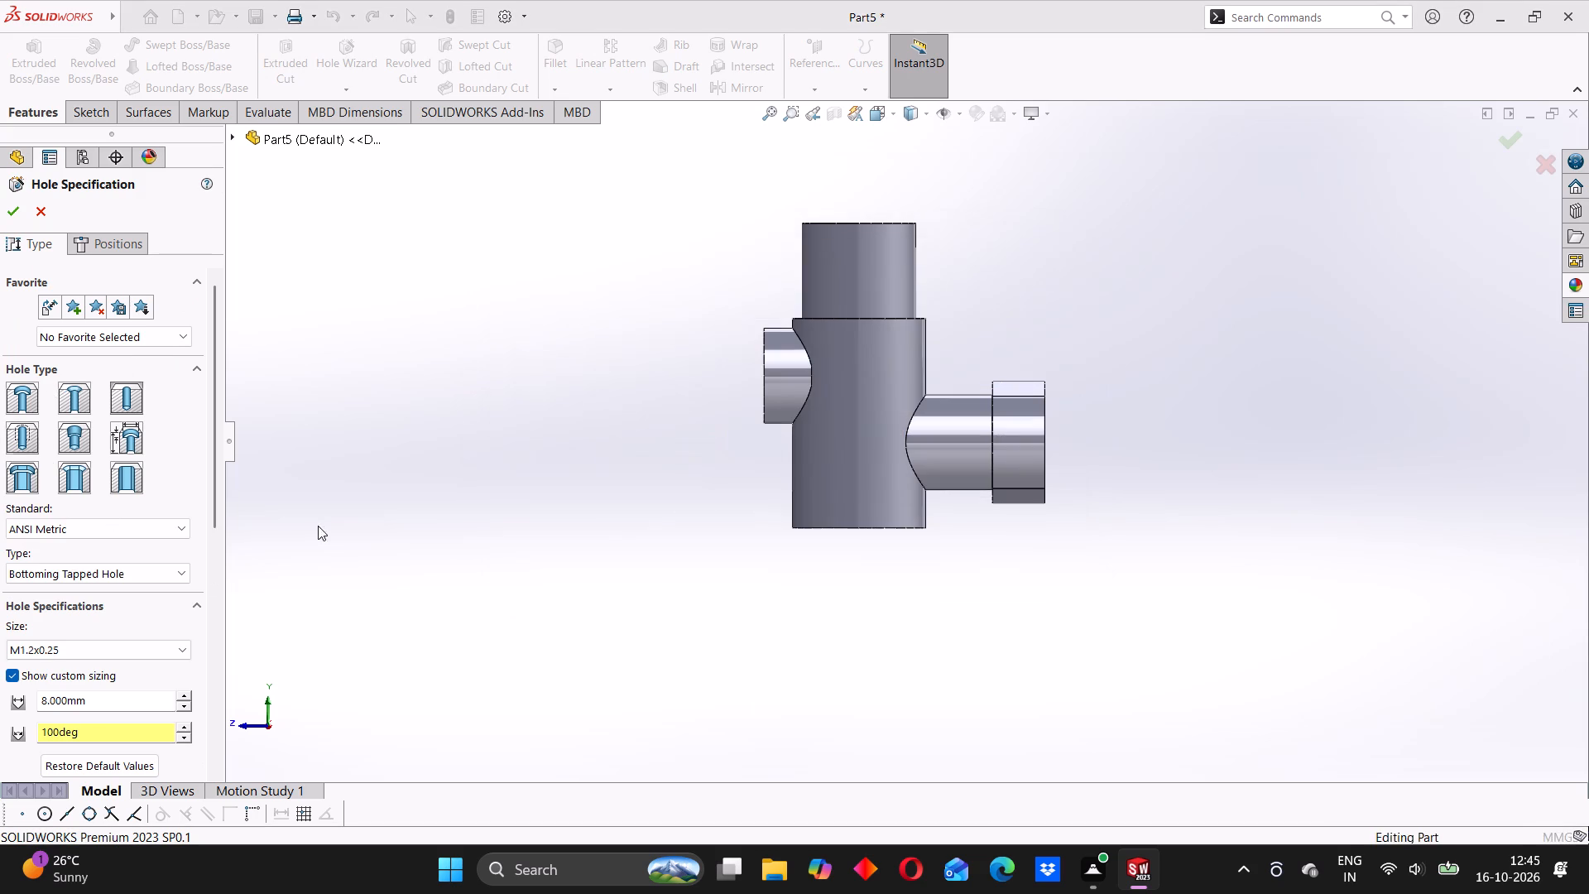
pyautogui.moveTo(220, 504); pyautogui.dragTo(225, 559)
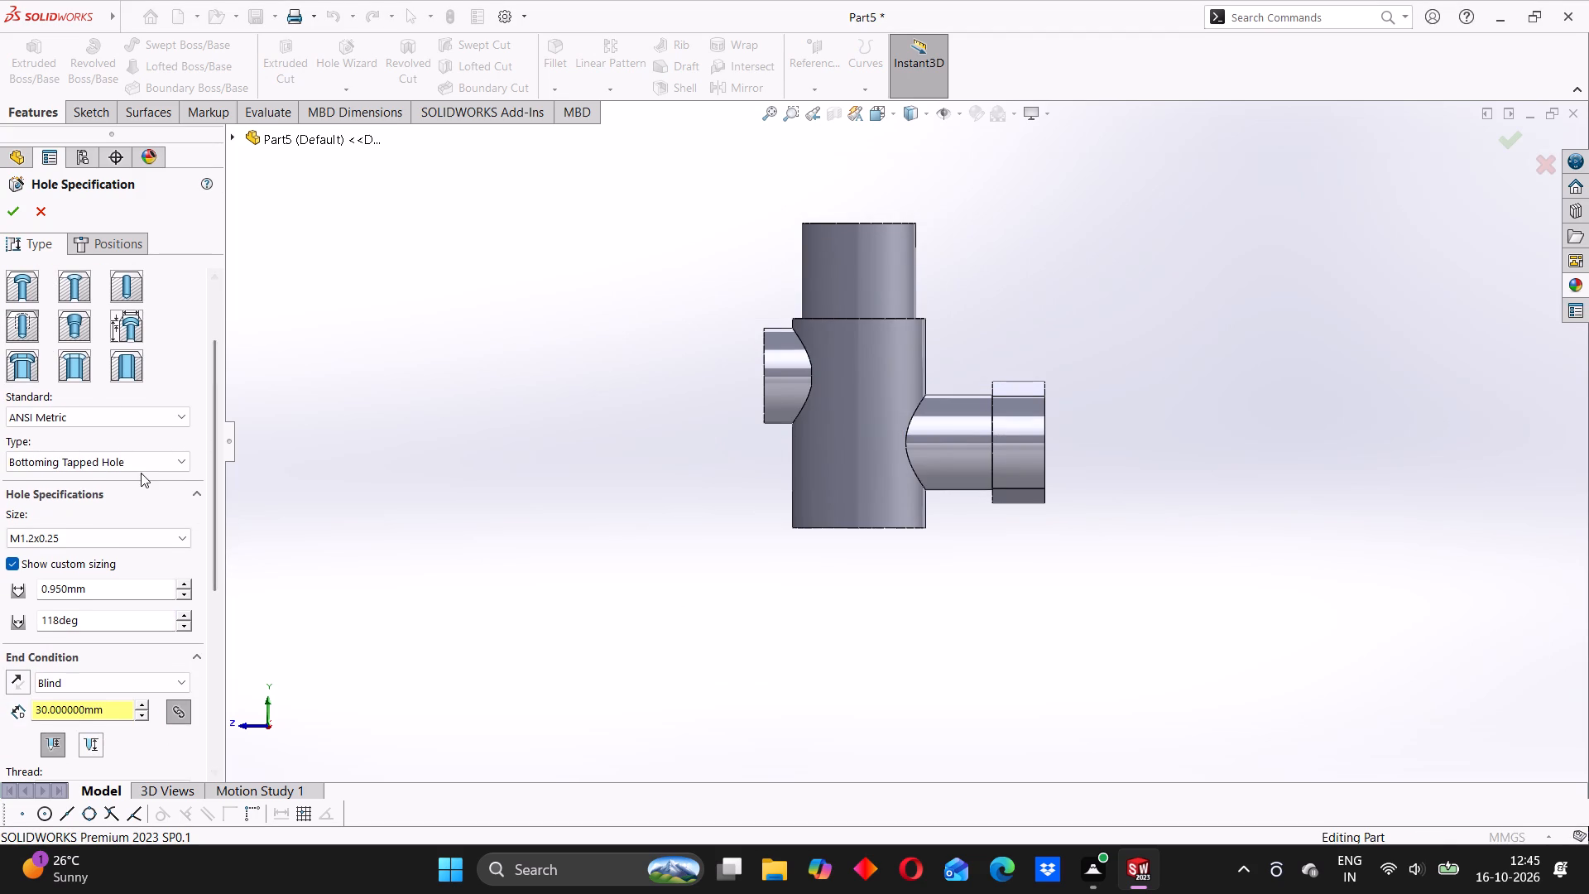
pyautogui.click(134, 536)
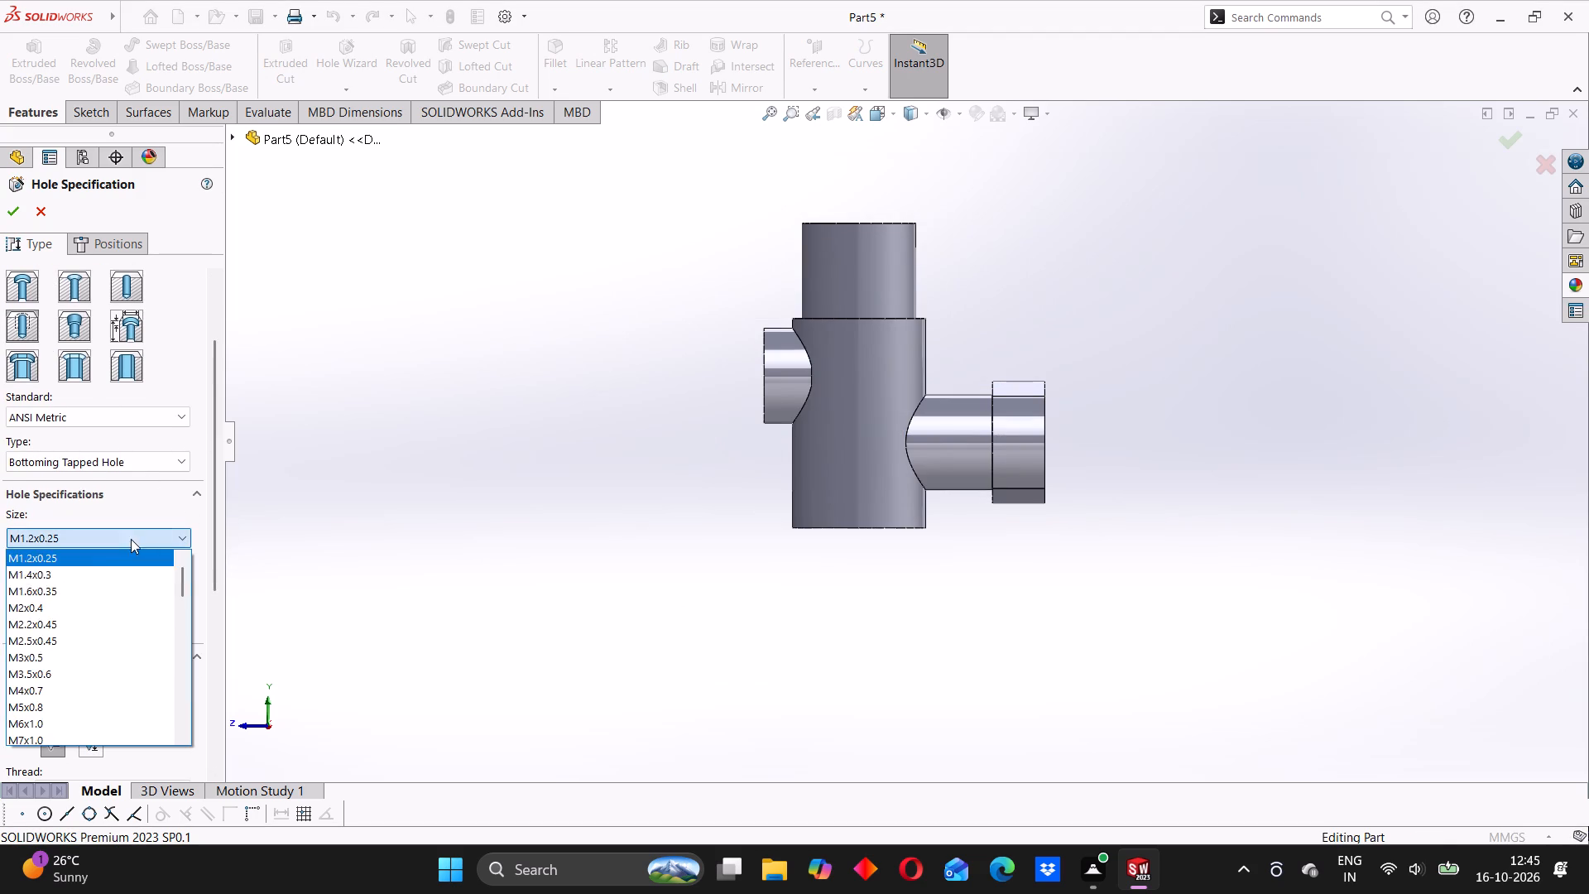
pyautogui.scroll(-9, 55, 622)
pyautogui.scroll(5, 53, 640)
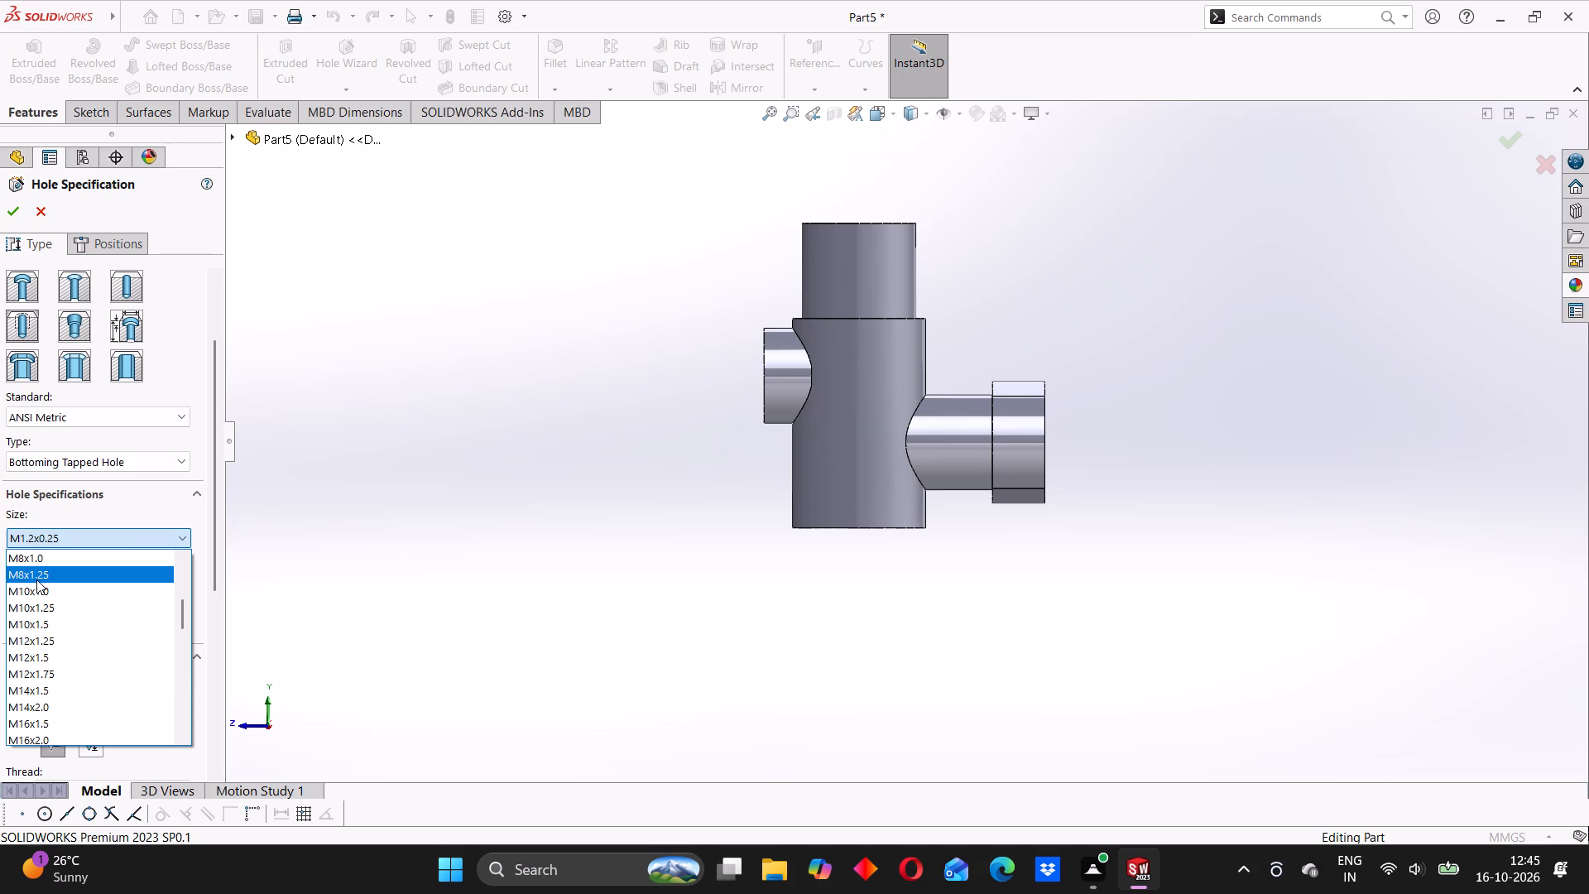
pyautogui.scroll(1, 36, 579)
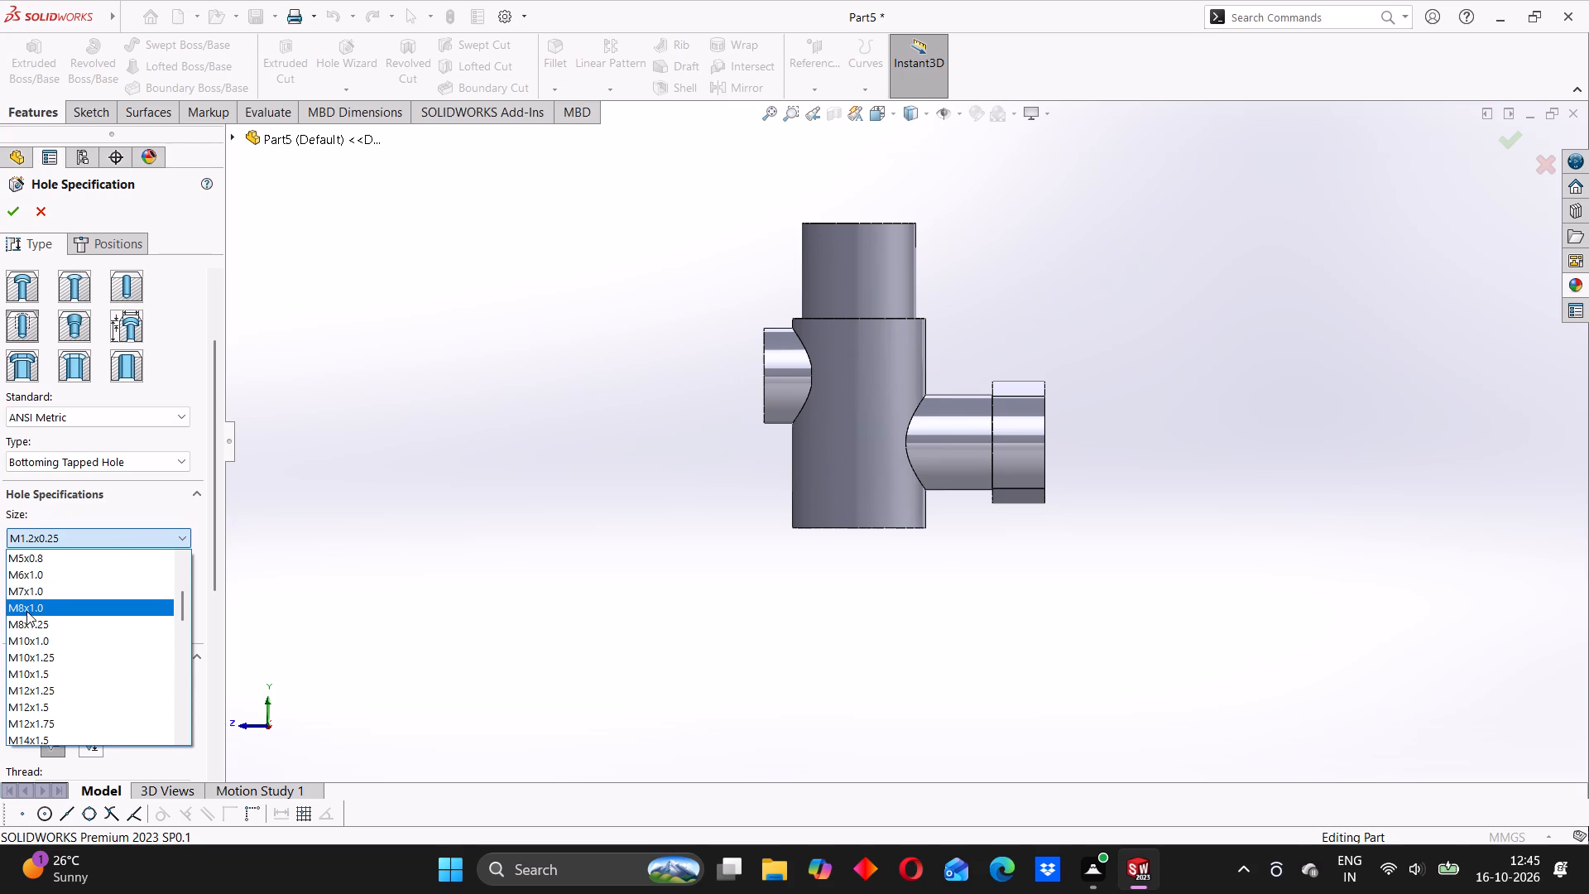
pyautogui.click(26, 611)
# Set the tapped hole's custom drill diameter to 8 mm.
pyautogui.moveTo(215, 544); pyautogui.dragTo(214, 576)
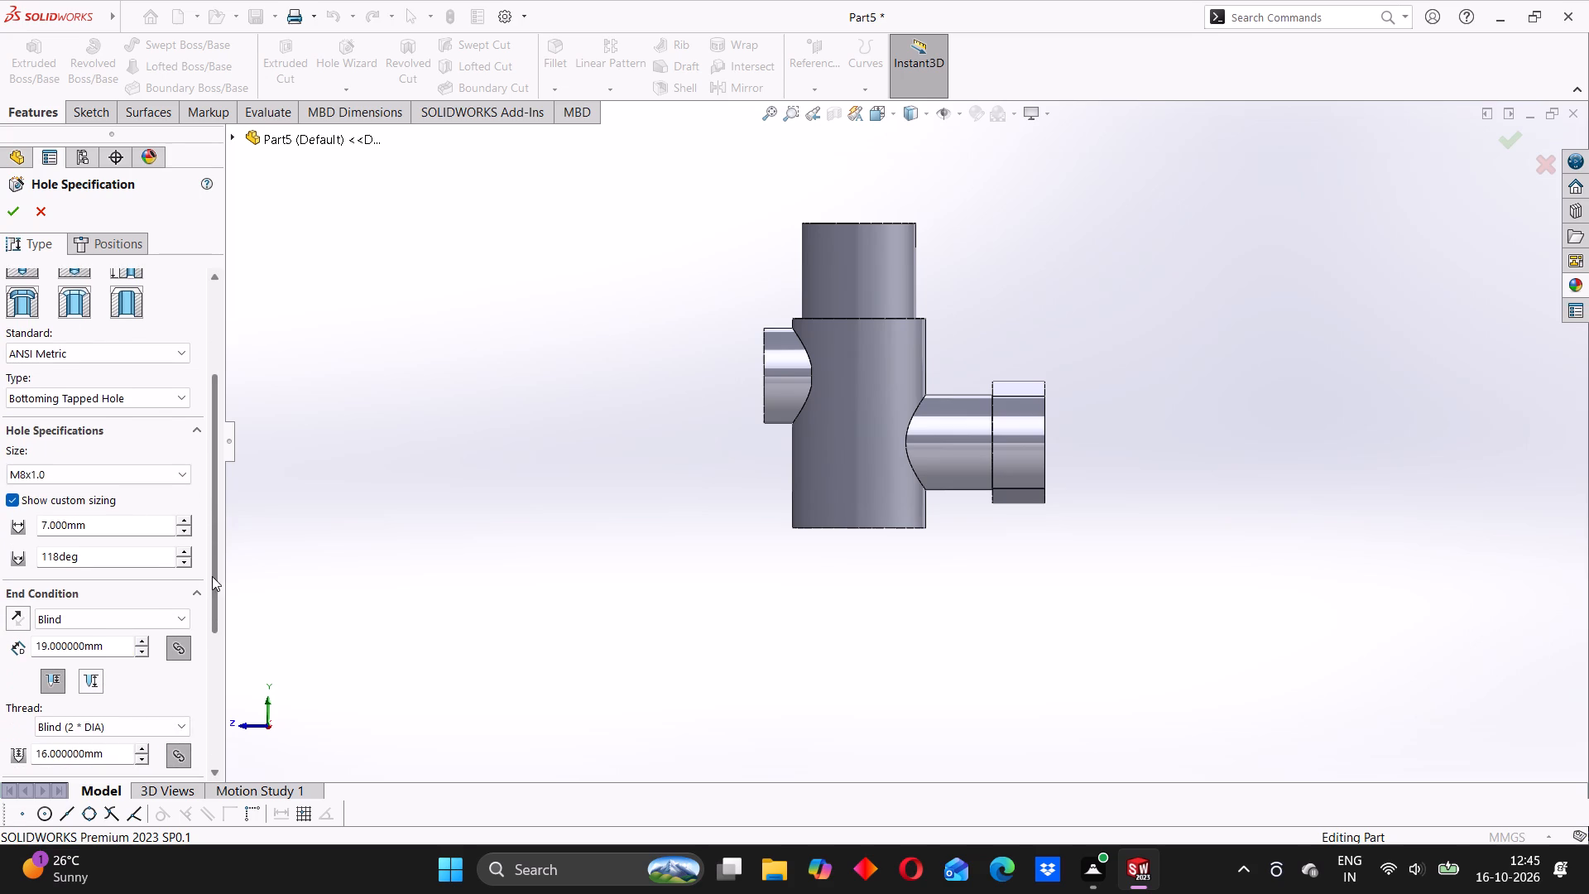
pyautogui.moveTo(102, 527); pyautogui.dragTo(90, 529)
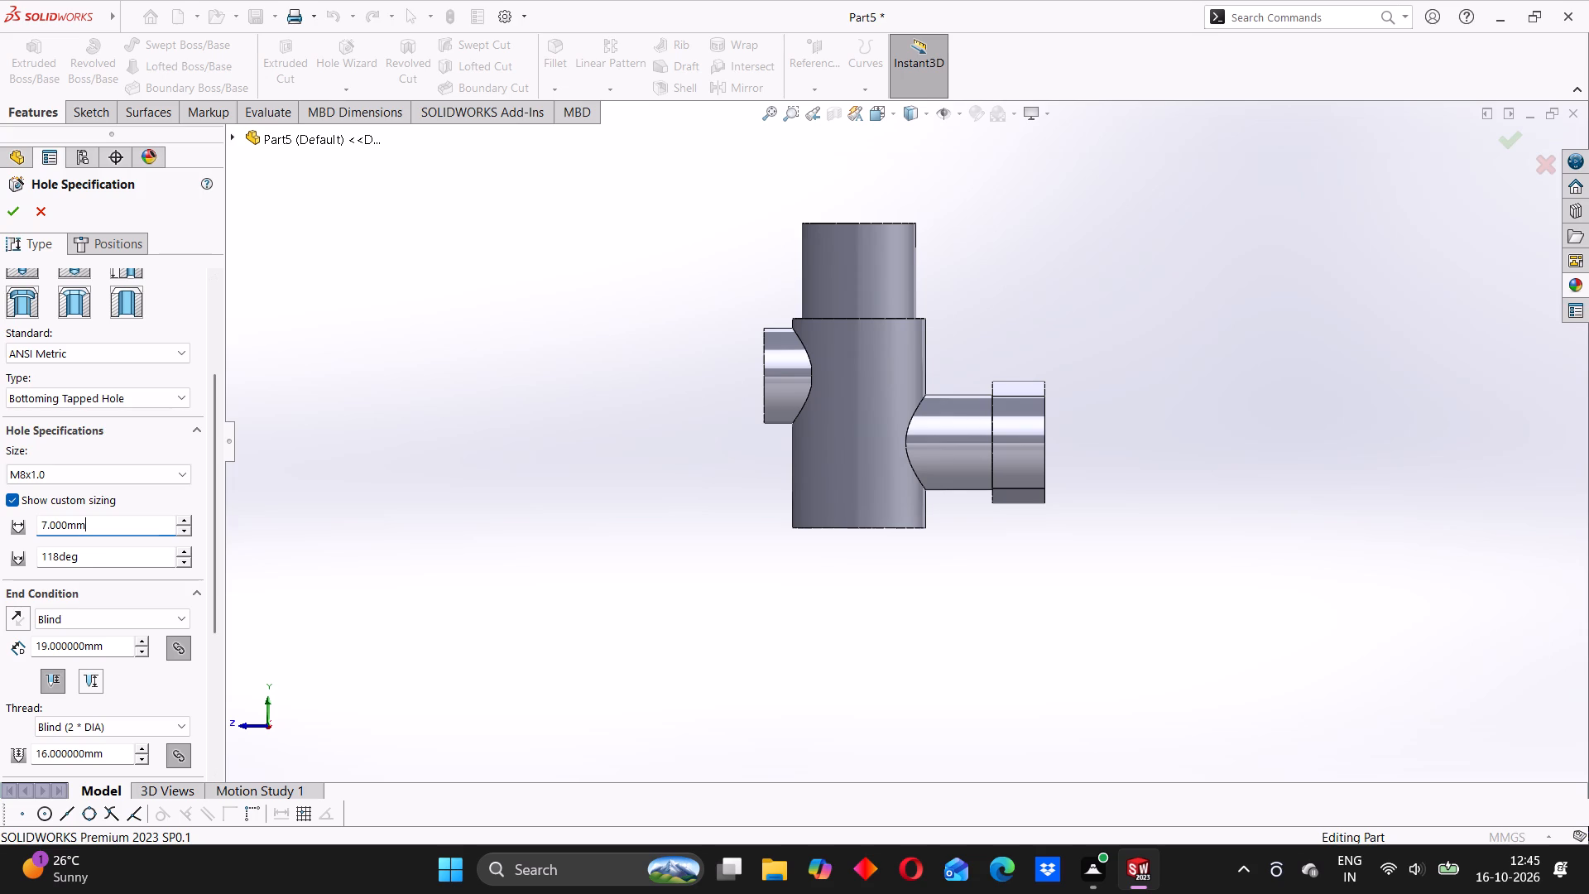
pyautogui.moveTo(90, 529); pyautogui.dragTo(35, 541)
pyautogui.press('8')
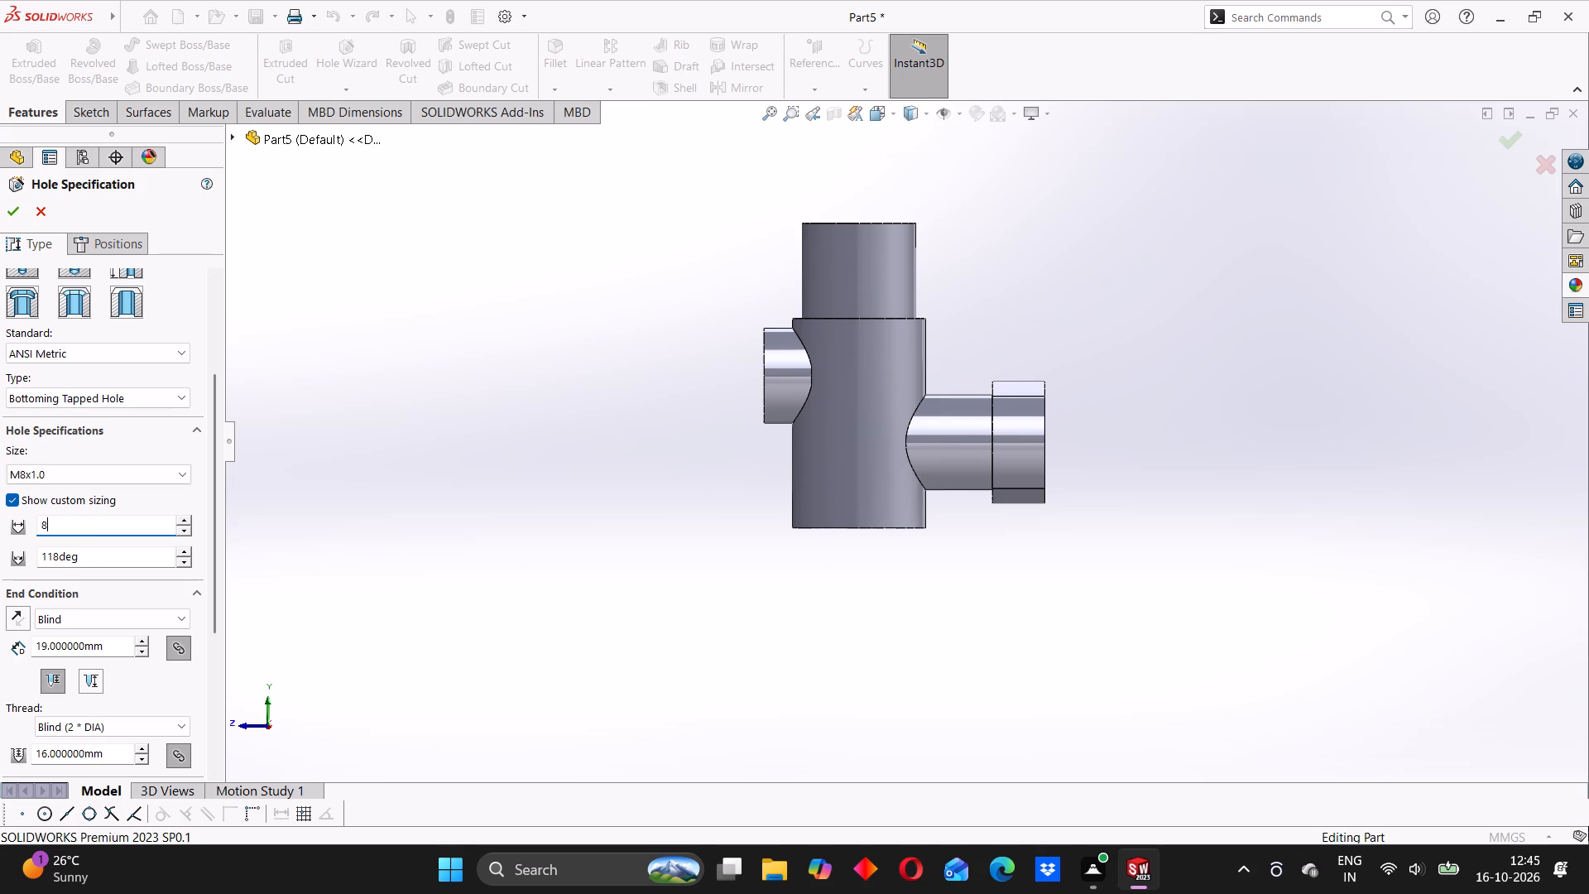
pyautogui.press('Return')
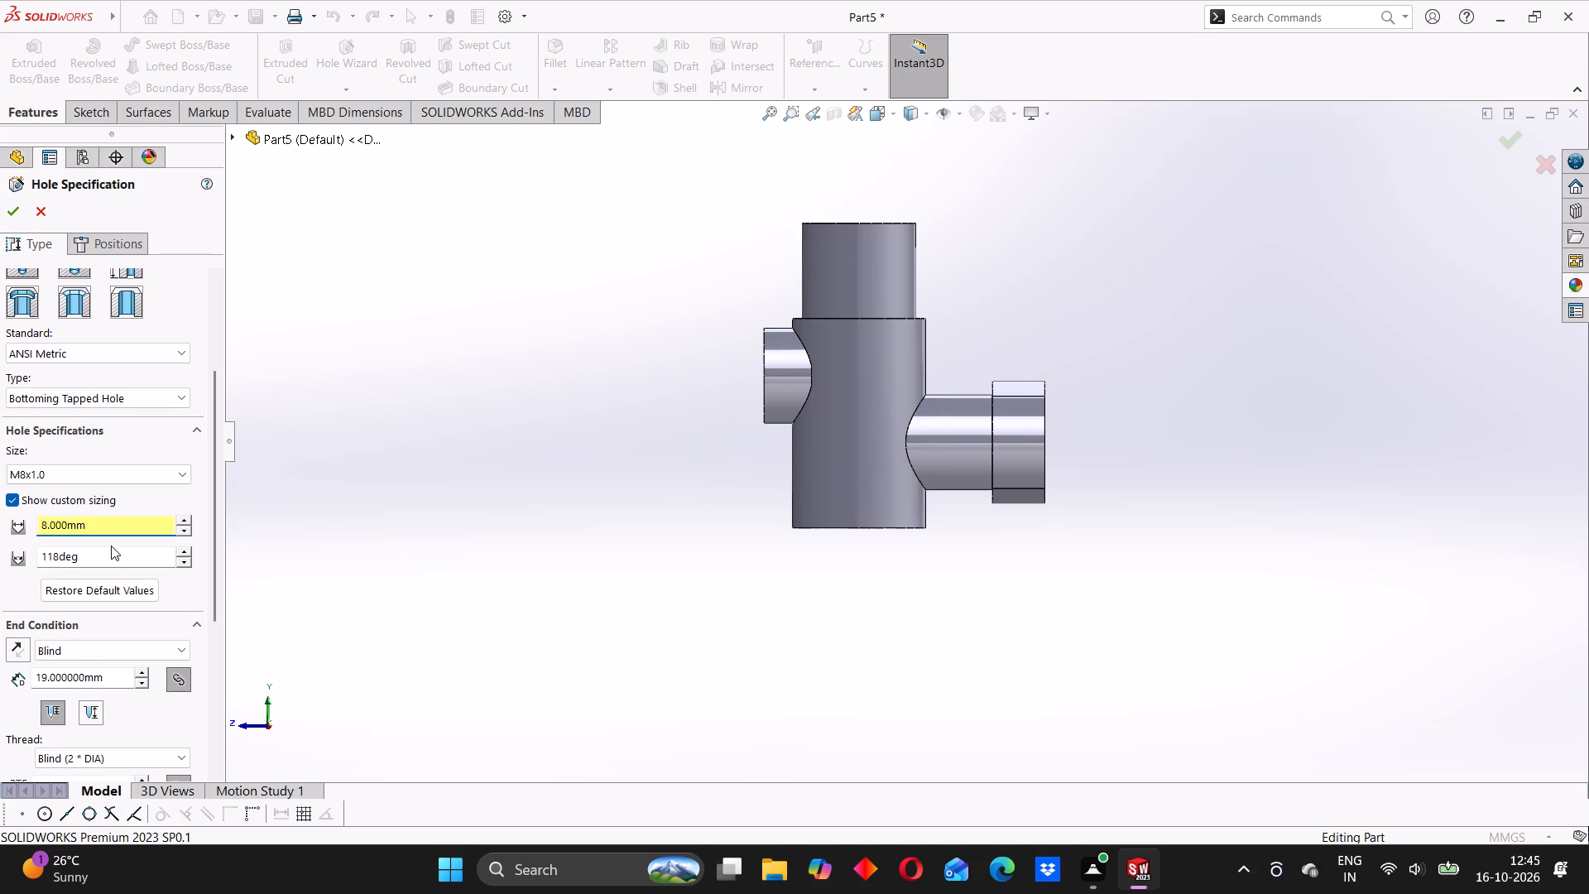
# Give the tapped hole a blind depth of 20 mm, measured up to the drill tip.
pyautogui.moveTo(214, 492); pyautogui.dragTo(214, 532)
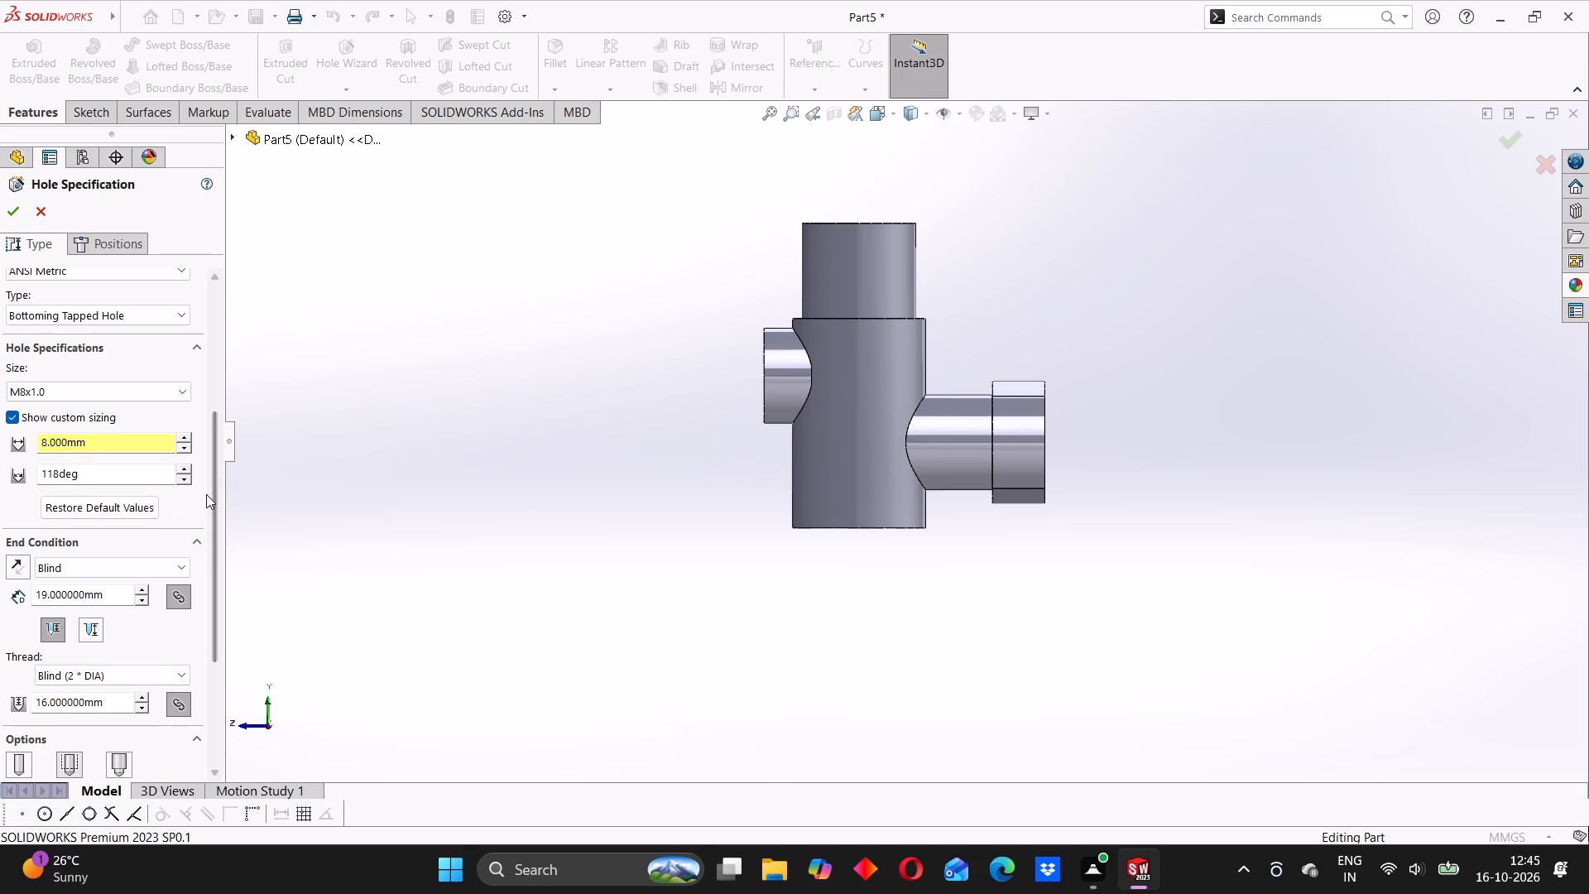
pyautogui.moveTo(212, 488); pyautogui.dragTo(214, 522)
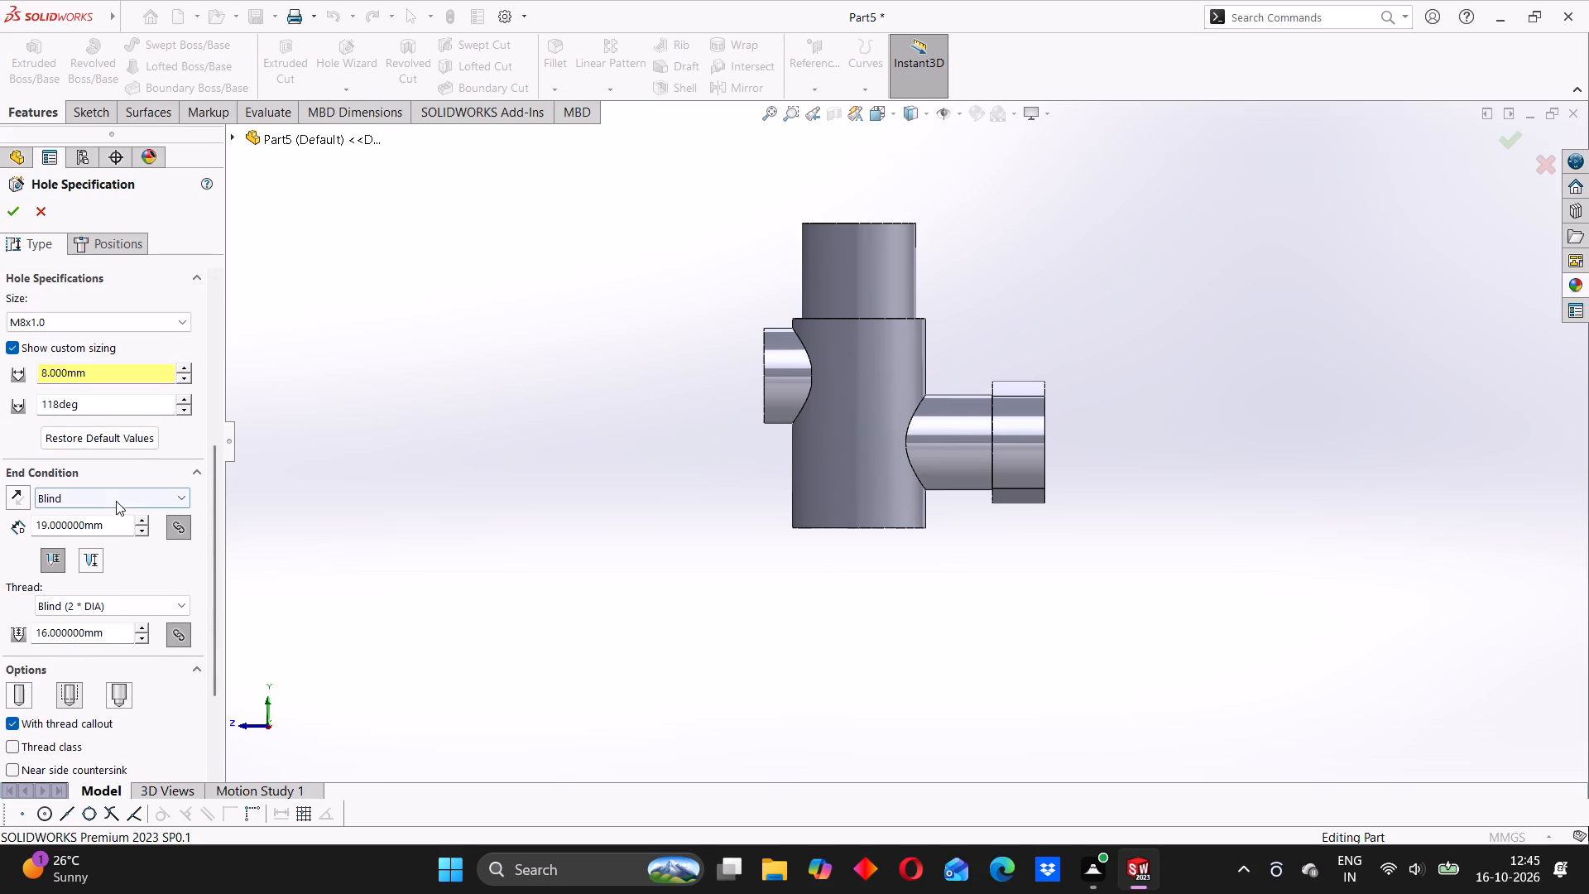
pyautogui.click(116, 497)
pyautogui.click(116, 497)
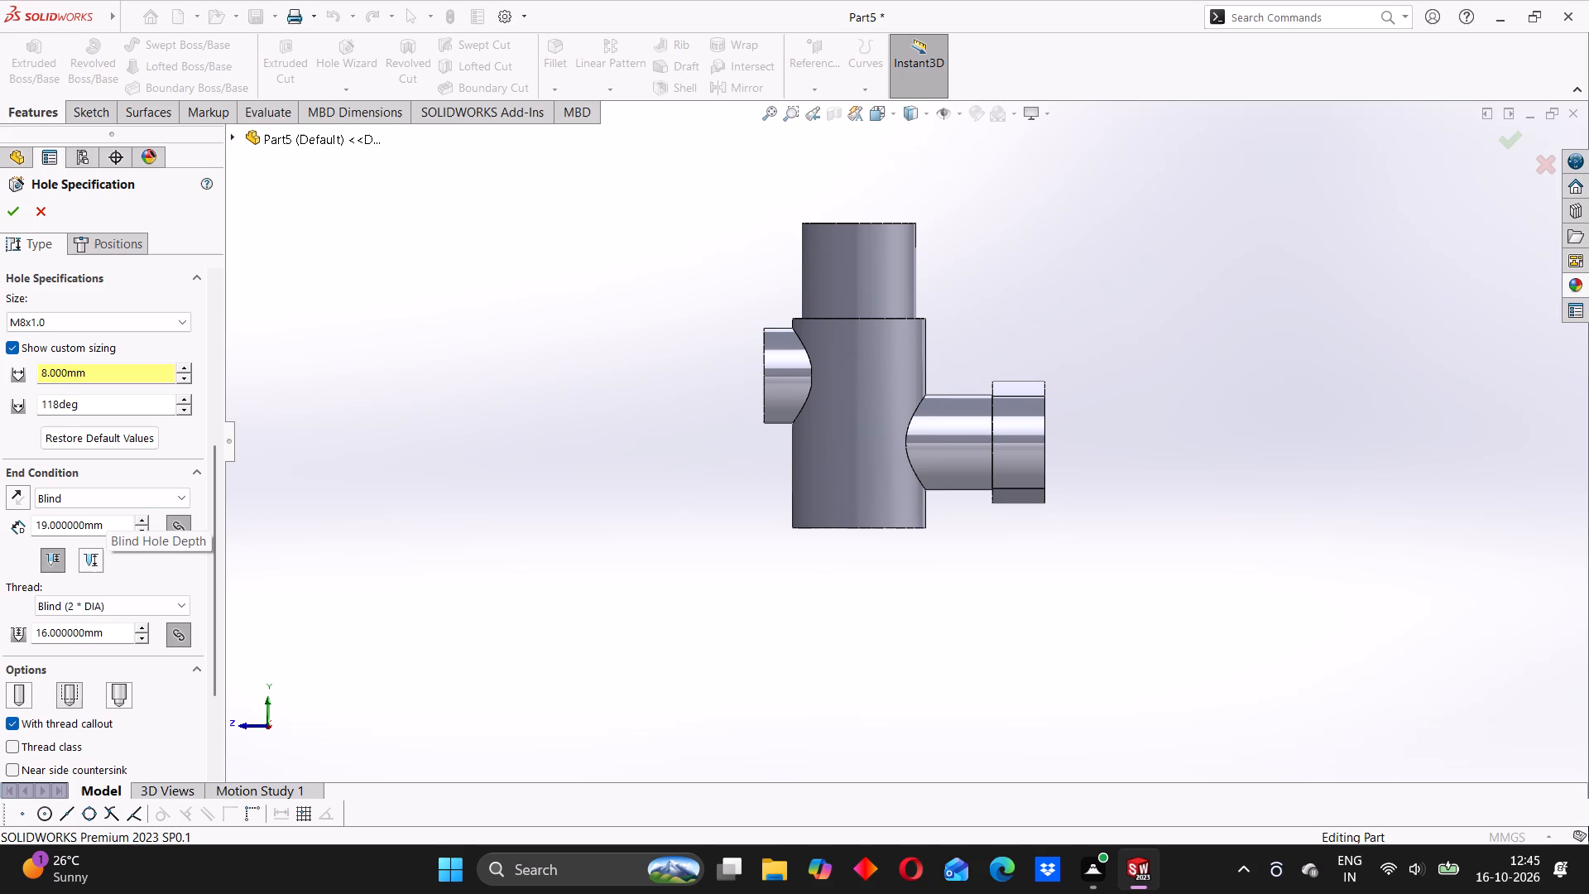
pyautogui.moveTo(114, 521); pyautogui.dragTo(32, 533)
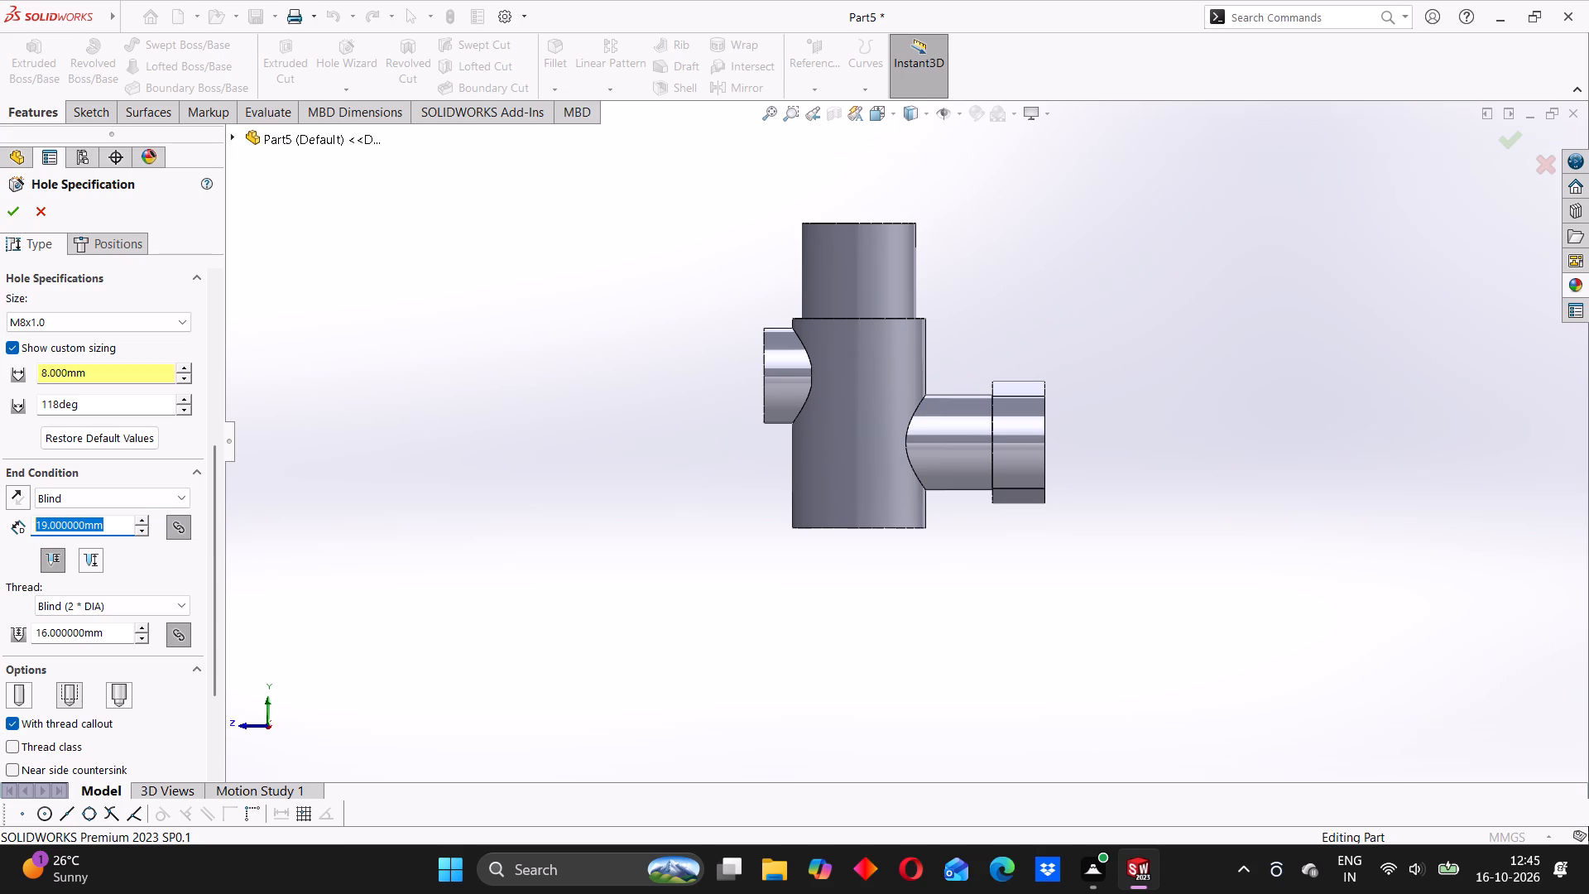
pyautogui.moveTo(32, 533); pyautogui.dragTo(31, 534)
pyautogui.write('20')
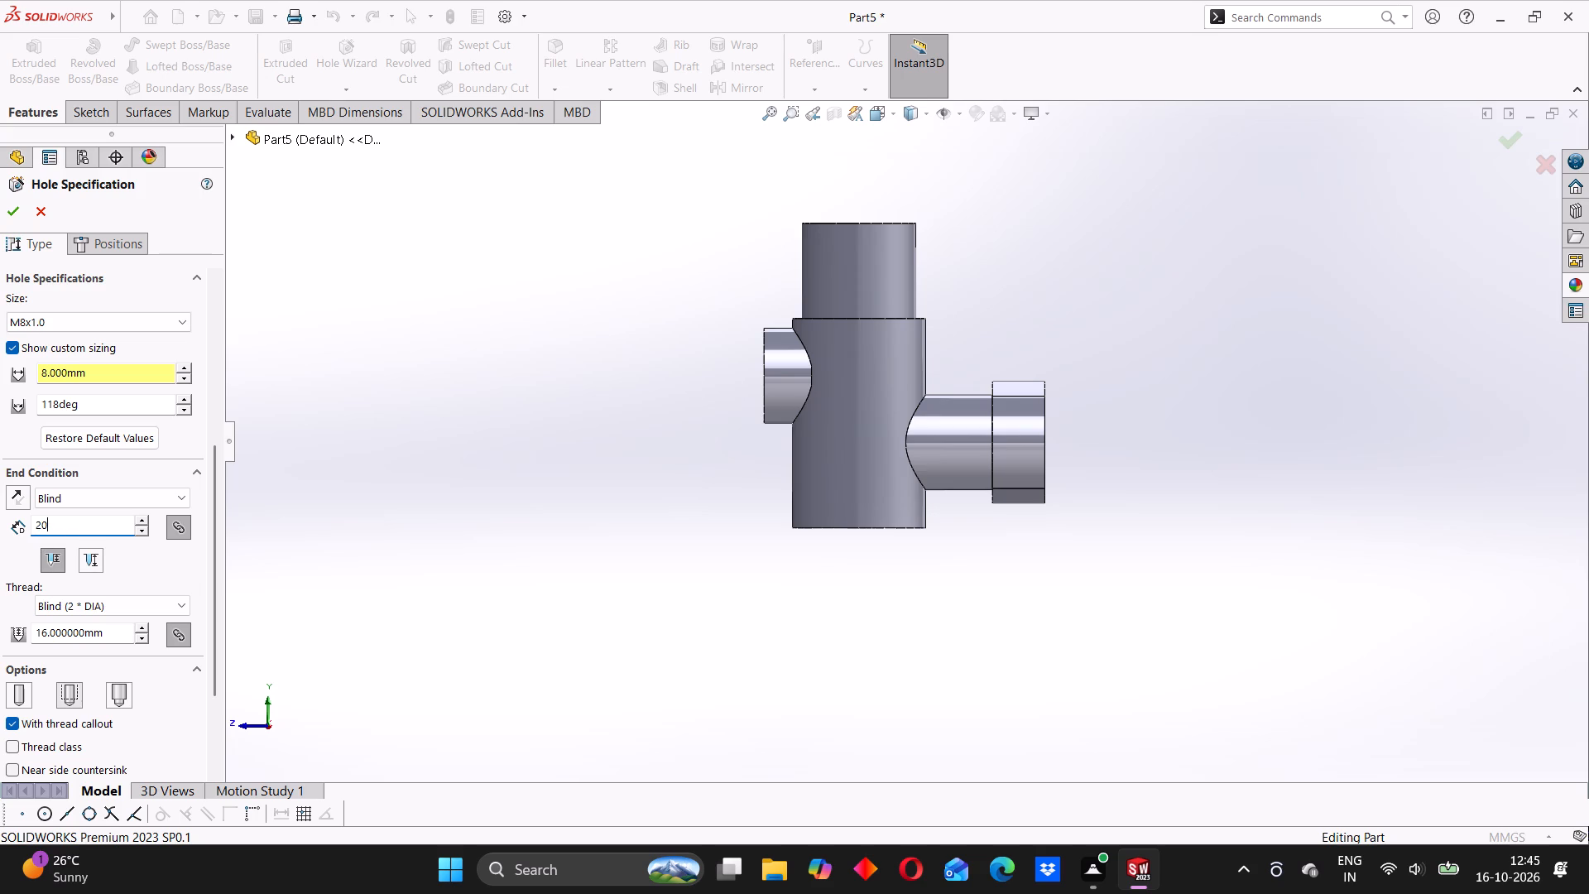
pyautogui.press('Return')
pyautogui.click(92, 566)
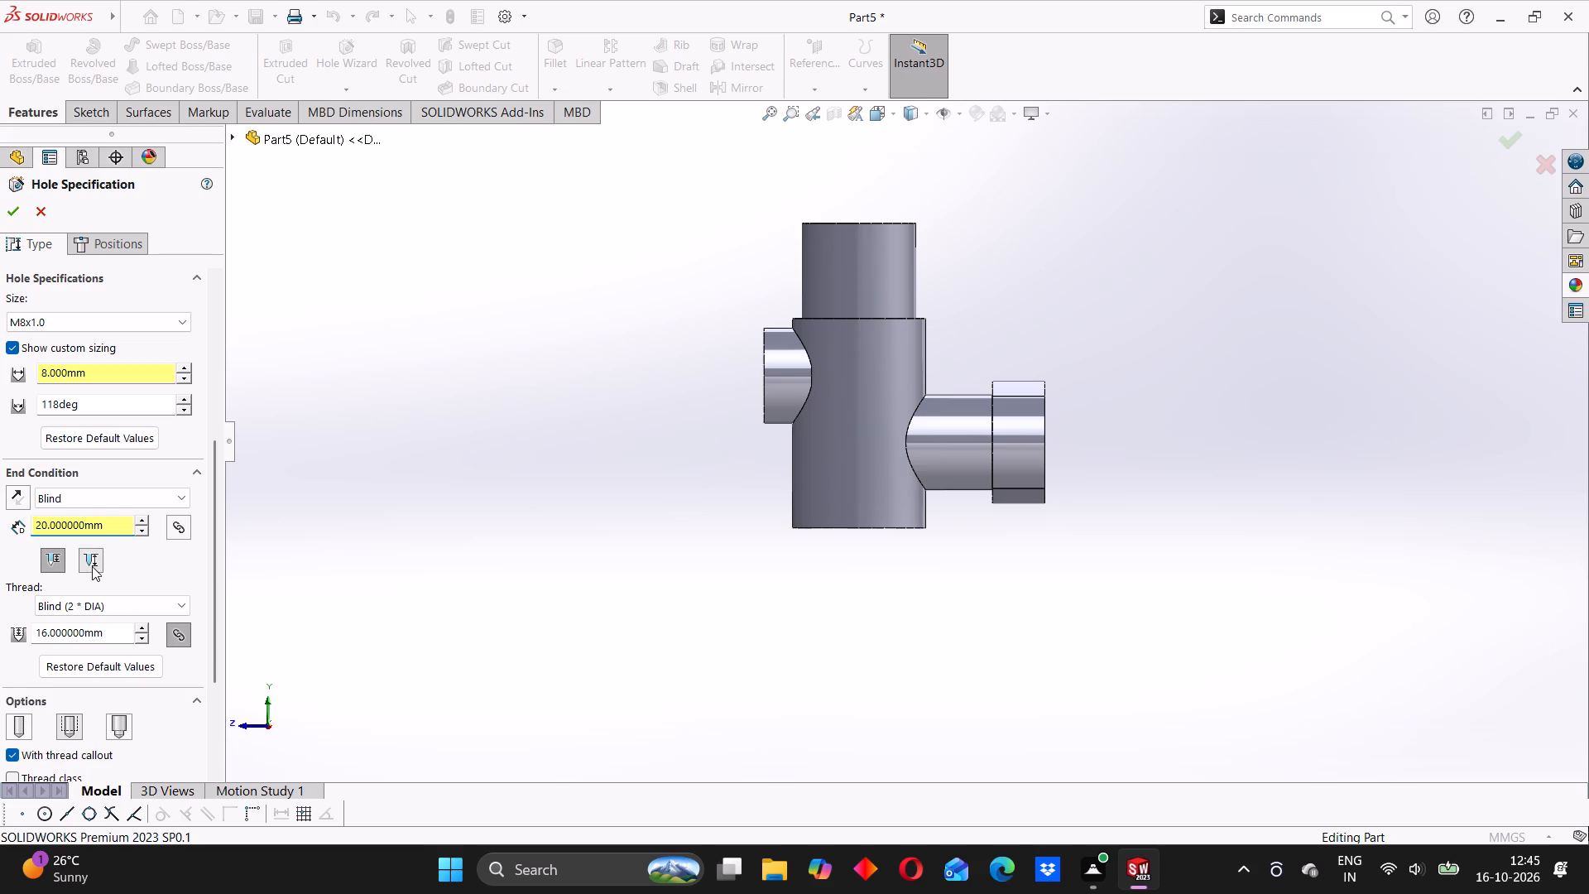
pyautogui.moveTo(218, 546); pyautogui.dragTo(222, 588)
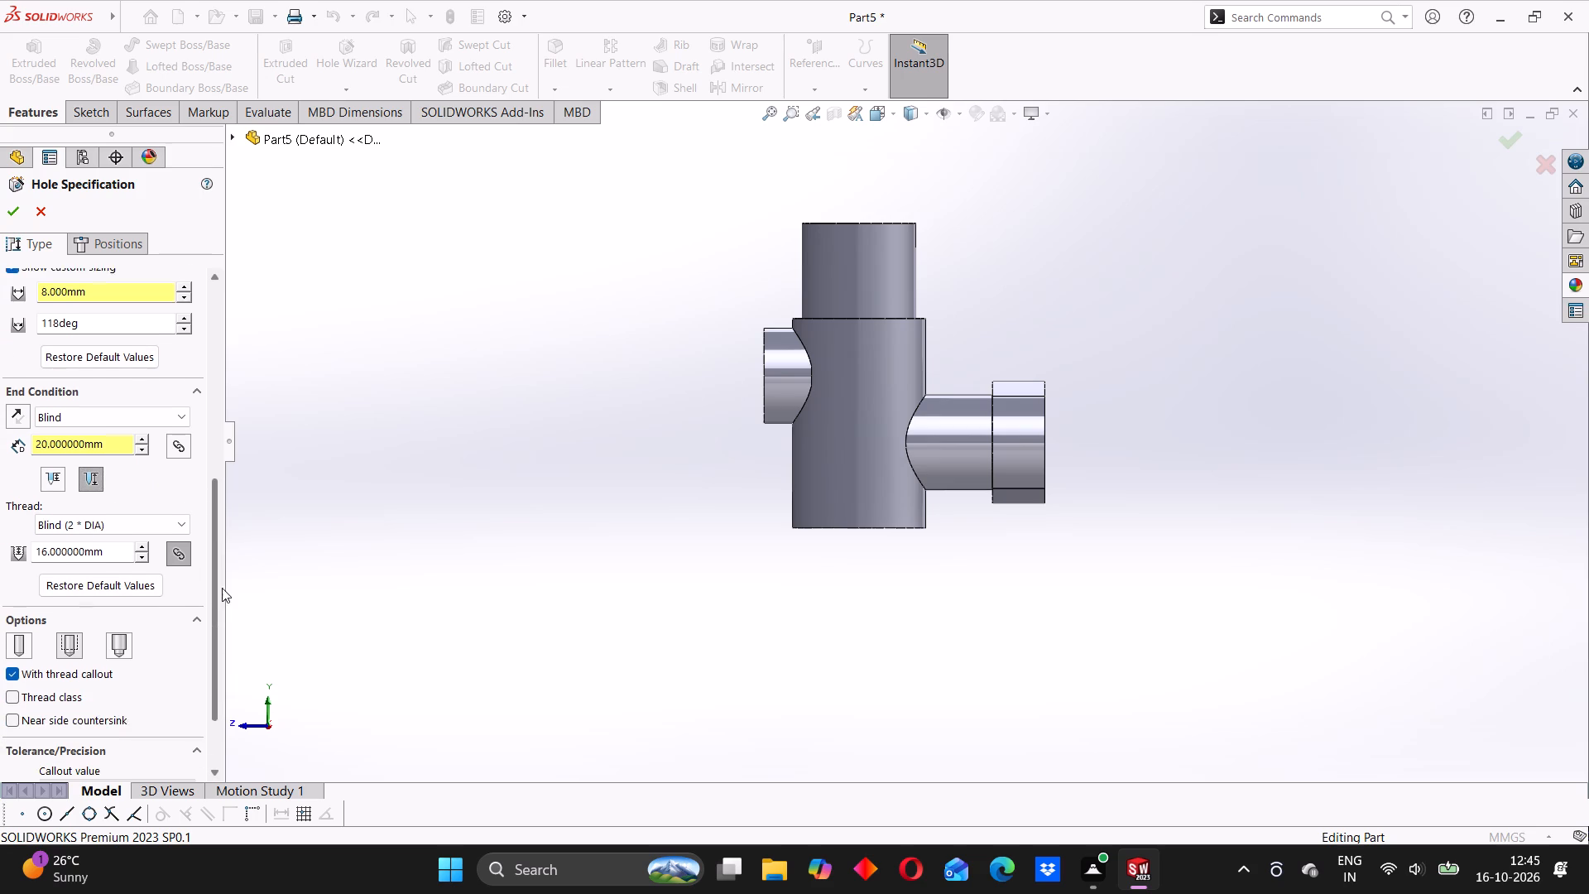
pyautogui.moveTo(222, 588); pyautogui.dragTo(229, 618)
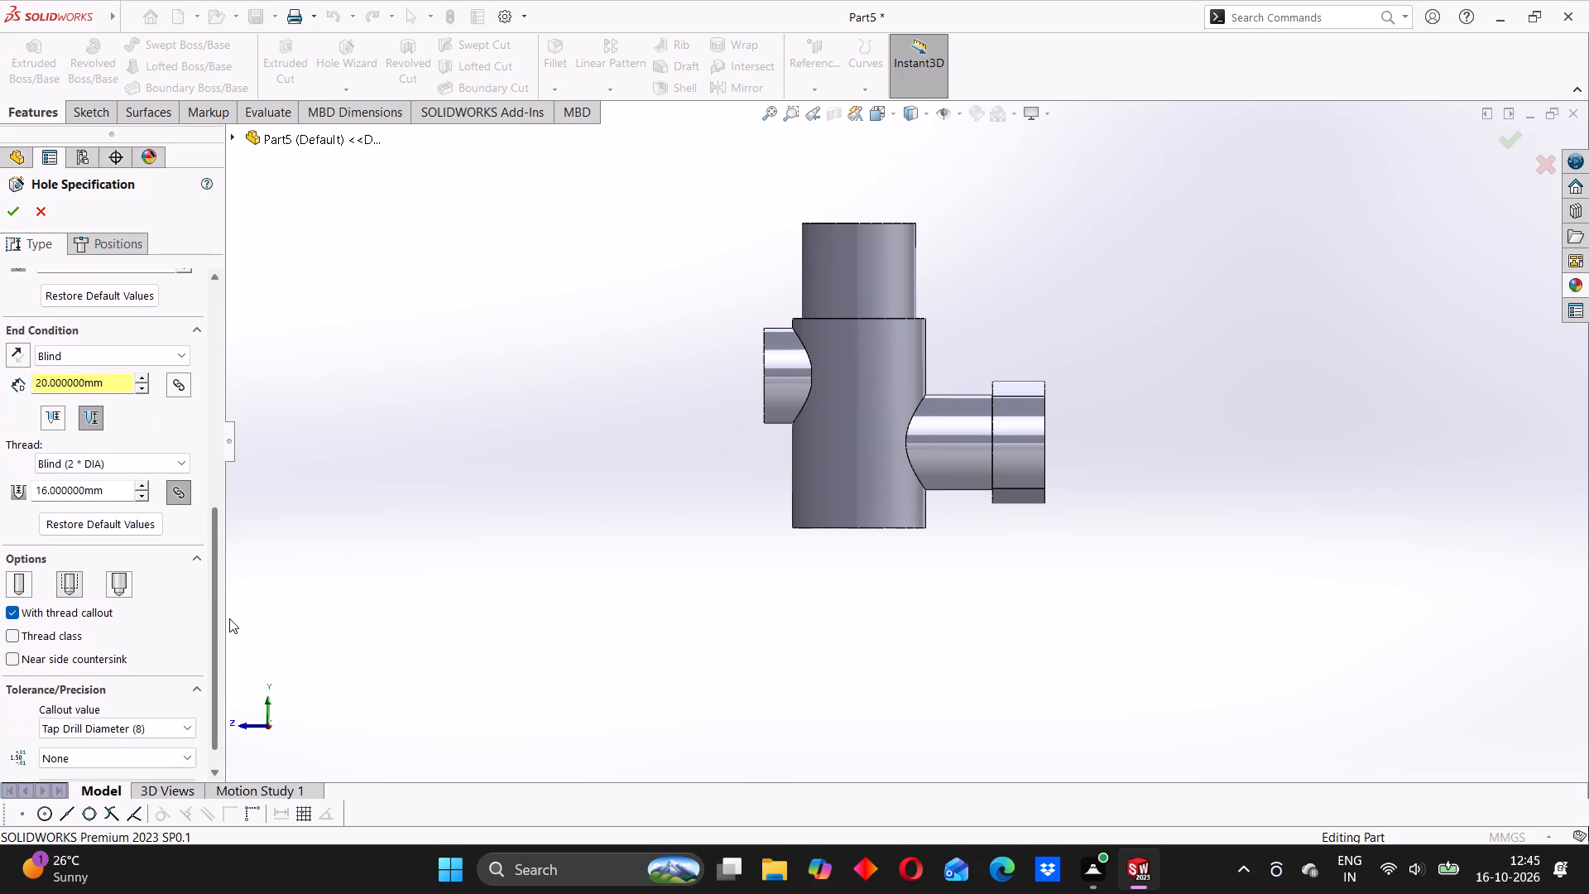
pyautogui.moveTo(229, 618); pyautogui.dragTo(238, 650)
pyautogui.moveTo(218, 537); pyautogui.dragTo(257, 339)
# Place the tapped hole at the centre of the short plain side branch's circular end face and create it.
pyautogui.click(130, 247)
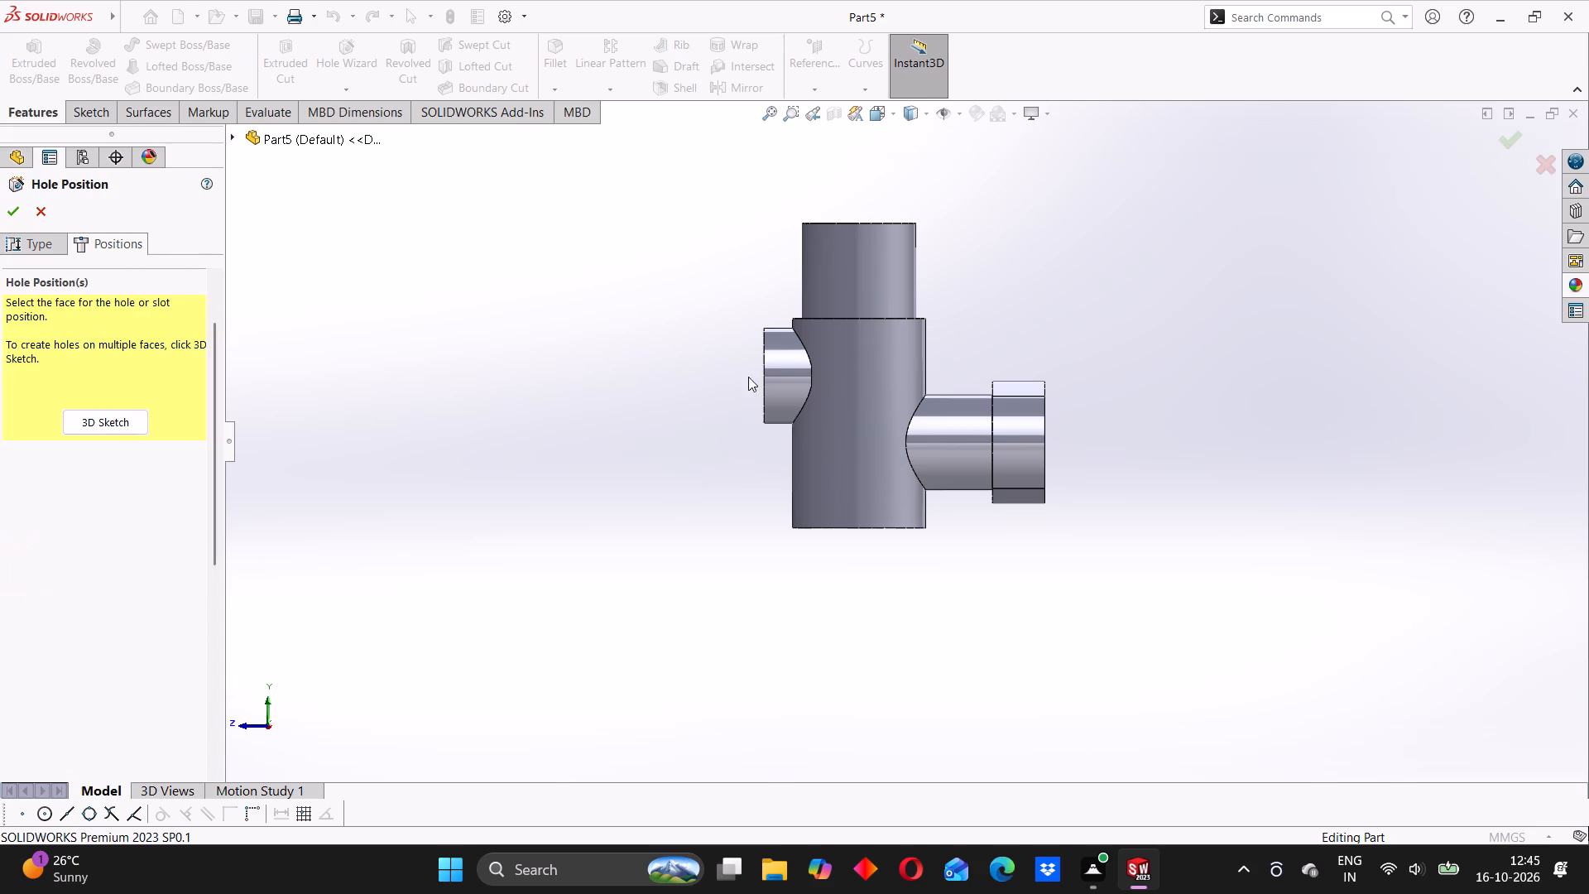
pyautogui.moveTo(809, 421); pyautogui.dragTo(900, 404, button='middle')
pyautogui.click(805, 370)
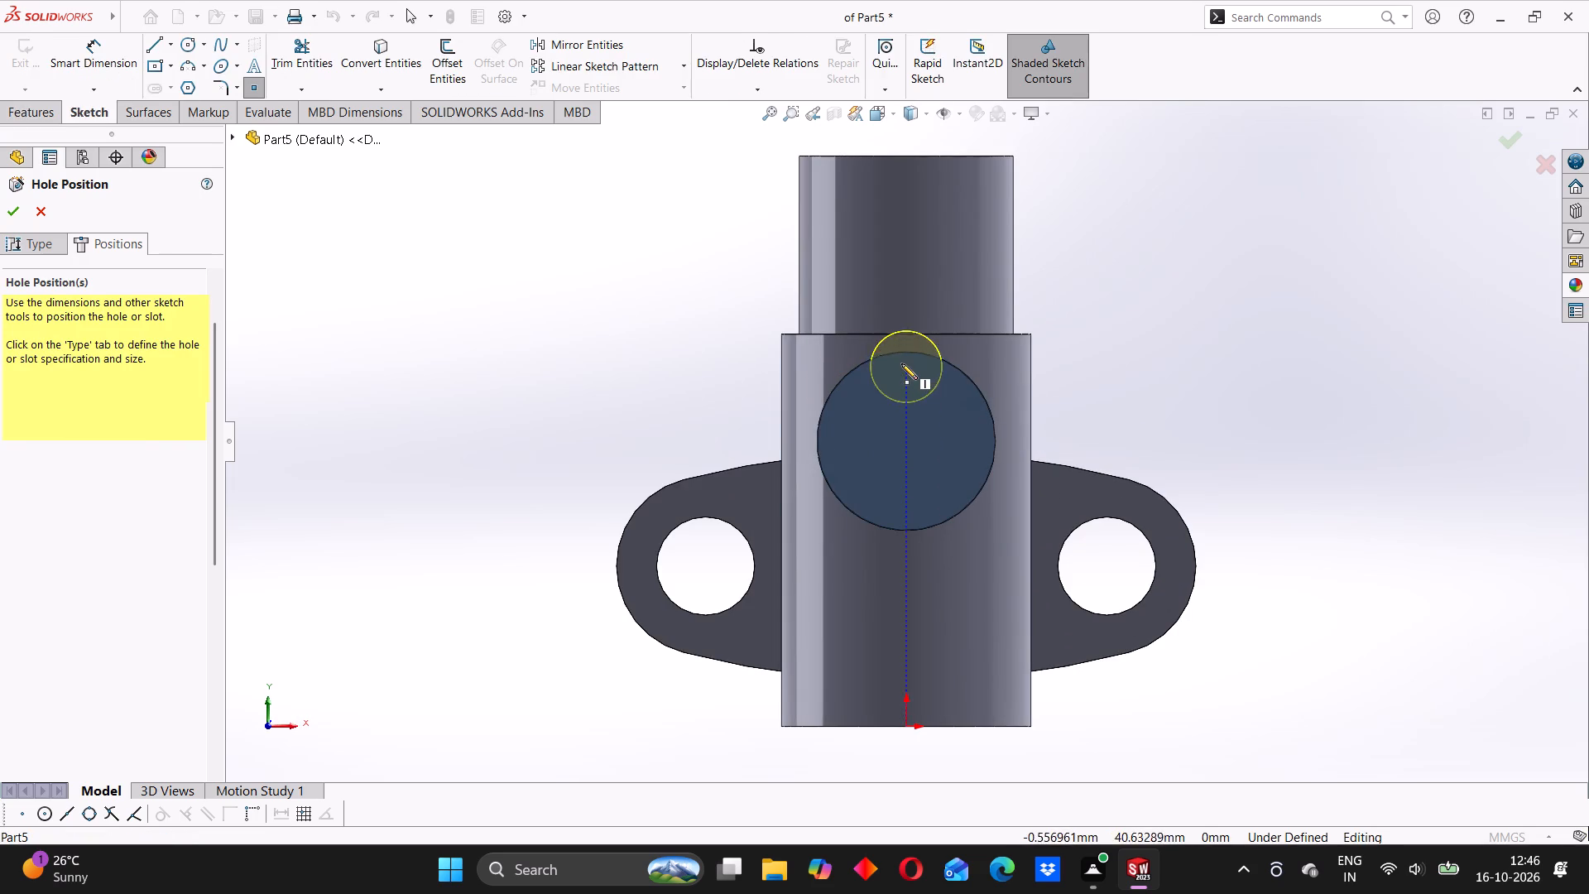
pyautogui.click(906, 440)
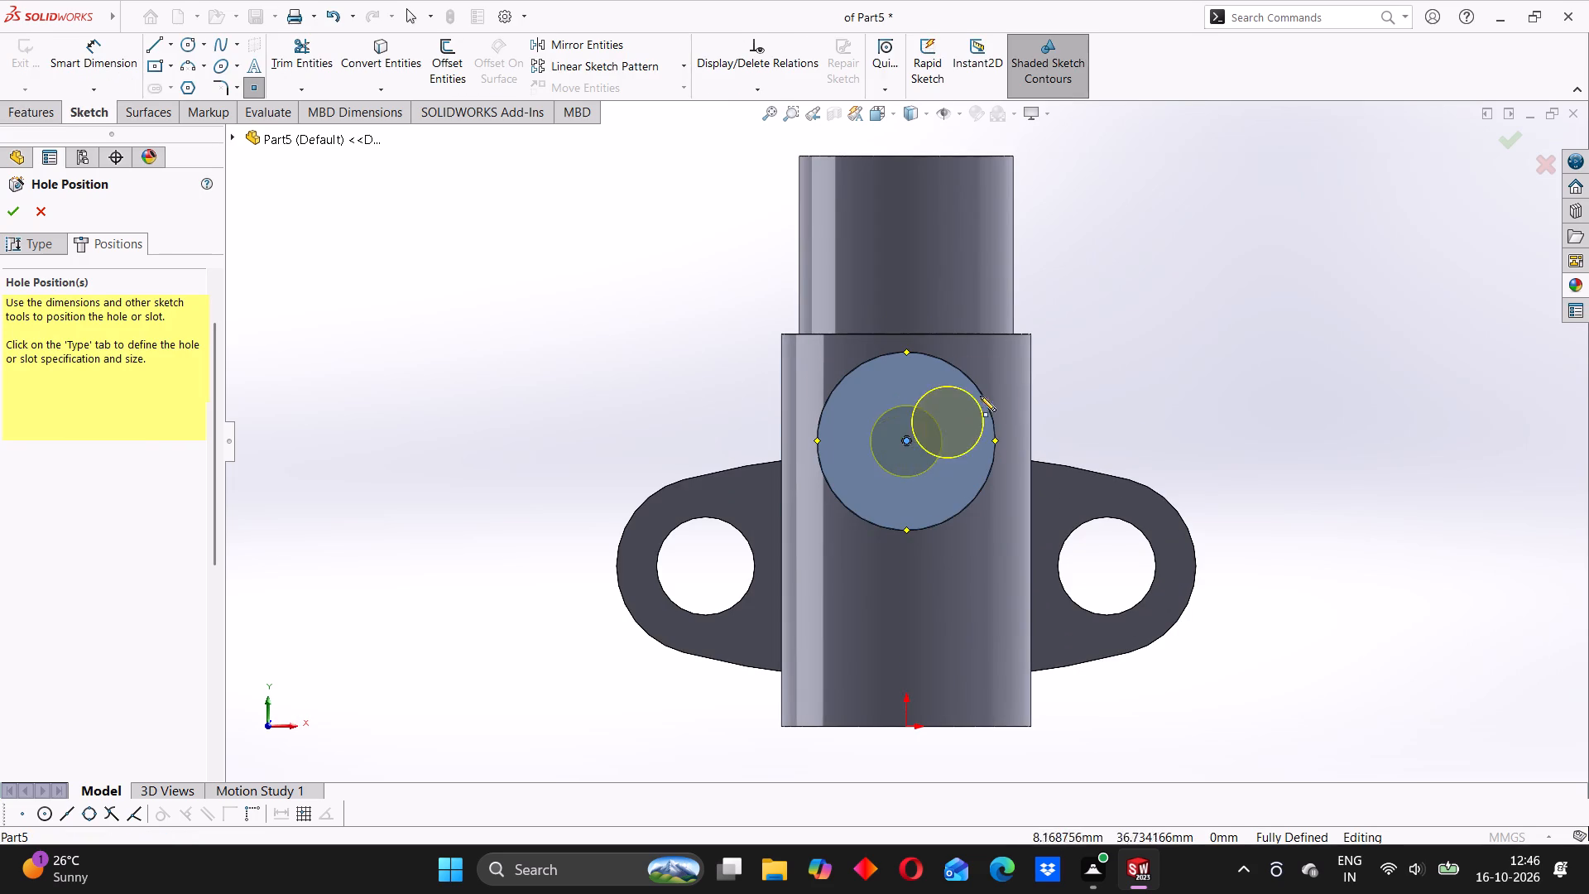
pyautogui.scroll(3, 1000, 353)
pyautogui.moveTo(1054, 415); pyautogui.dragTo(867, 449, button='middle')
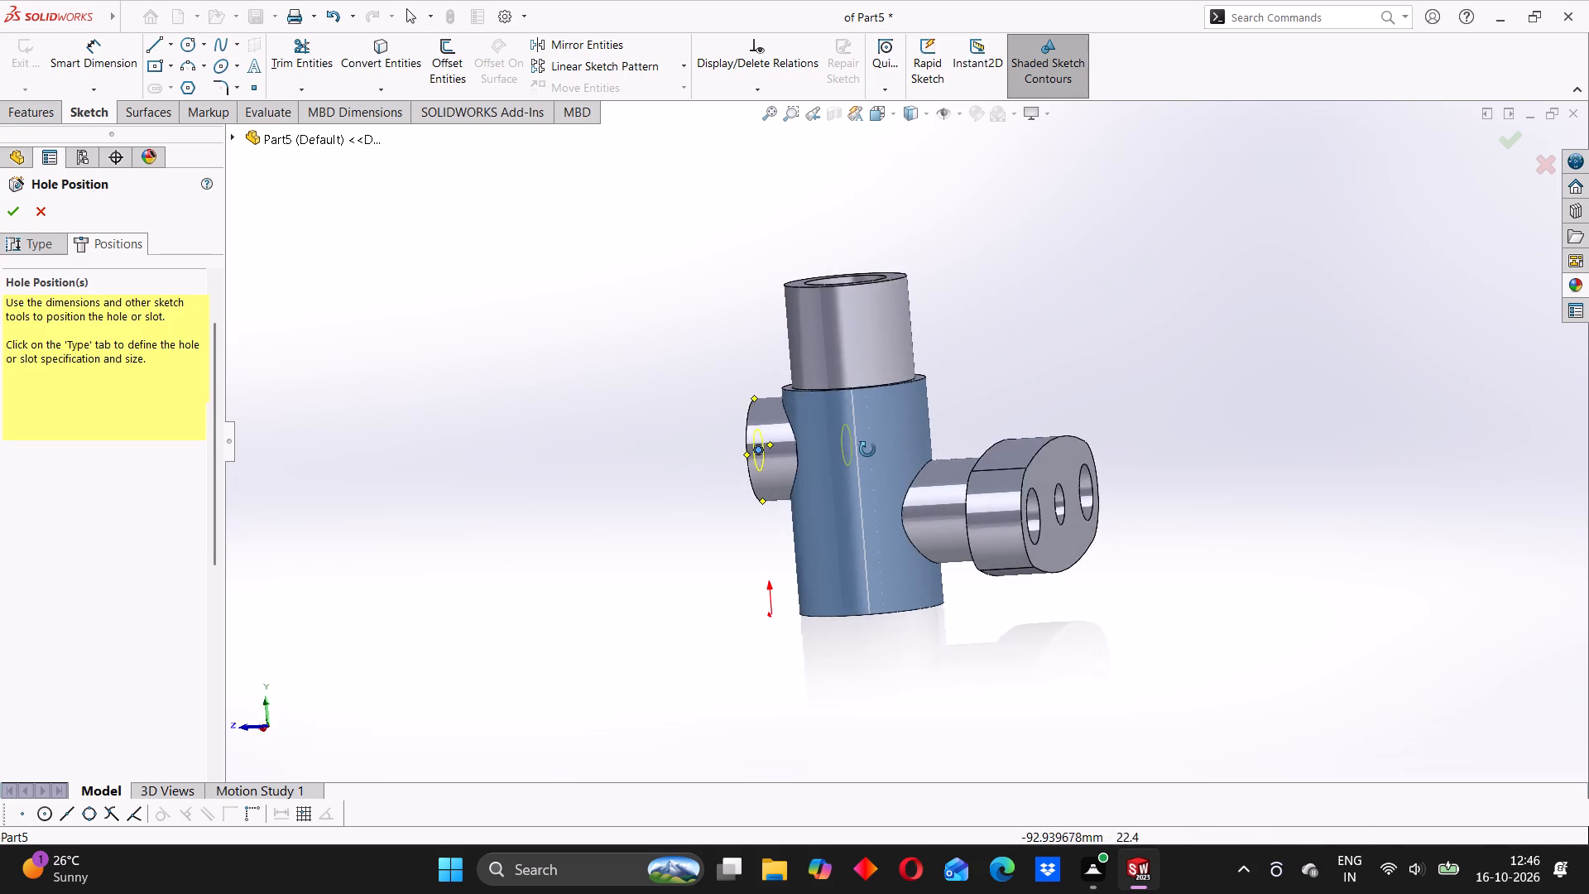
pyautogui.moveTo(867, 449); pyautogui.dragTo(895, 450, button='middle')
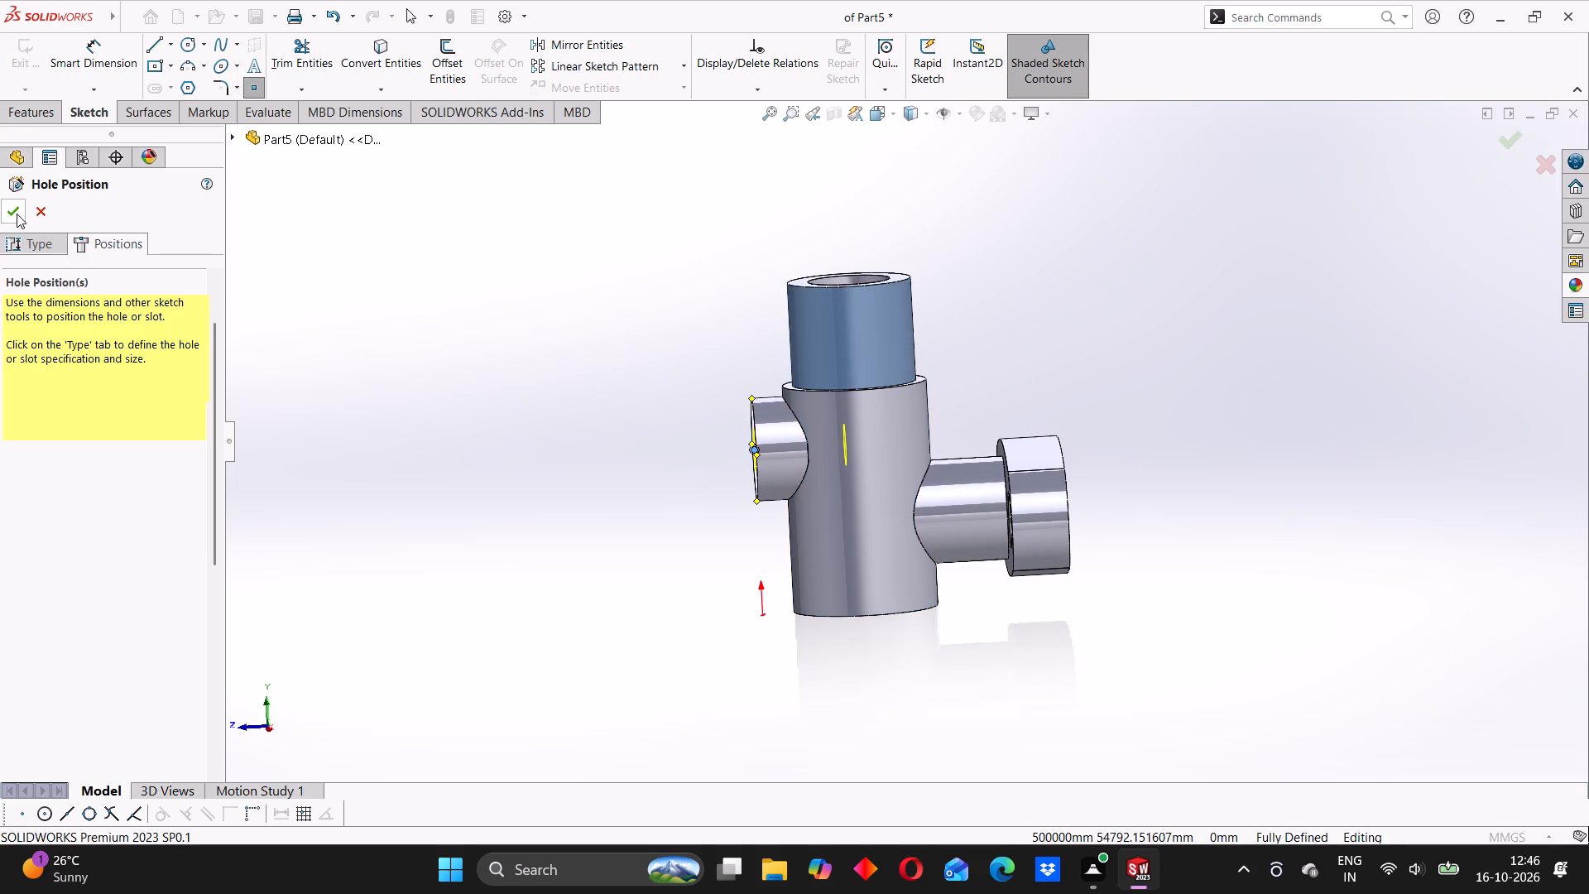
pyautogui.click(16, 212)
pyautogui.moveTo(698, 425); pyautogui.dragTo(749, 398, button='middle')
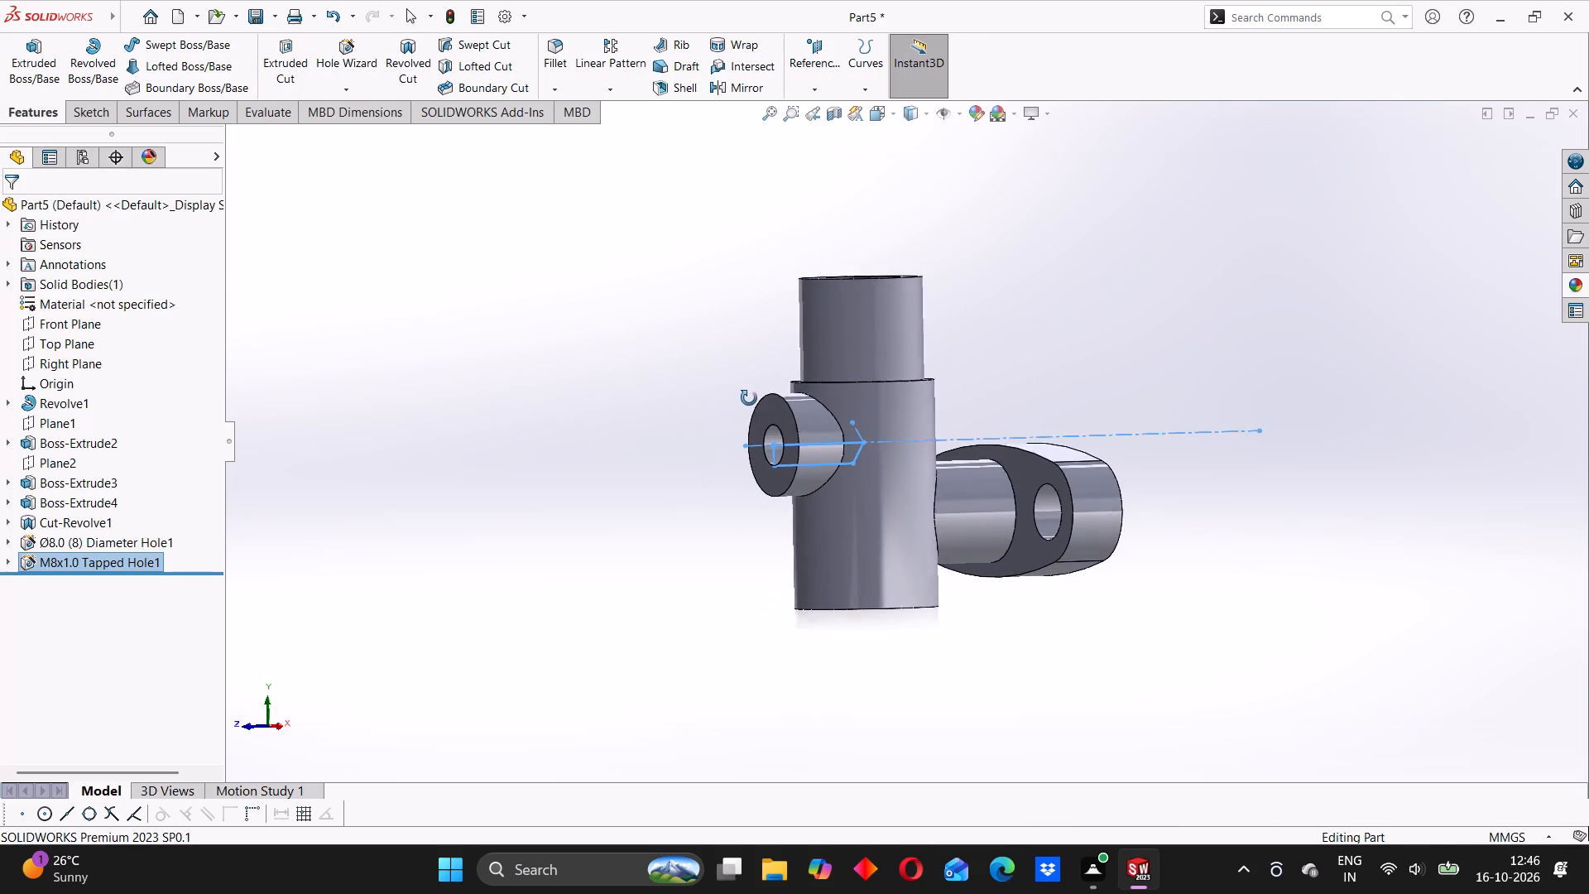
# Section the part along the Right Plane and examine where the tapped hole in the short side branch meets the main bore.
pyautogui.moveTo(749, 398); pyautogui.dragTo(750, 398, button='middle')
pyautogui.click(608, 378)
pyautogui.moveTo(885, 471); pyautogui.dragTo(829, 469, button='middle')
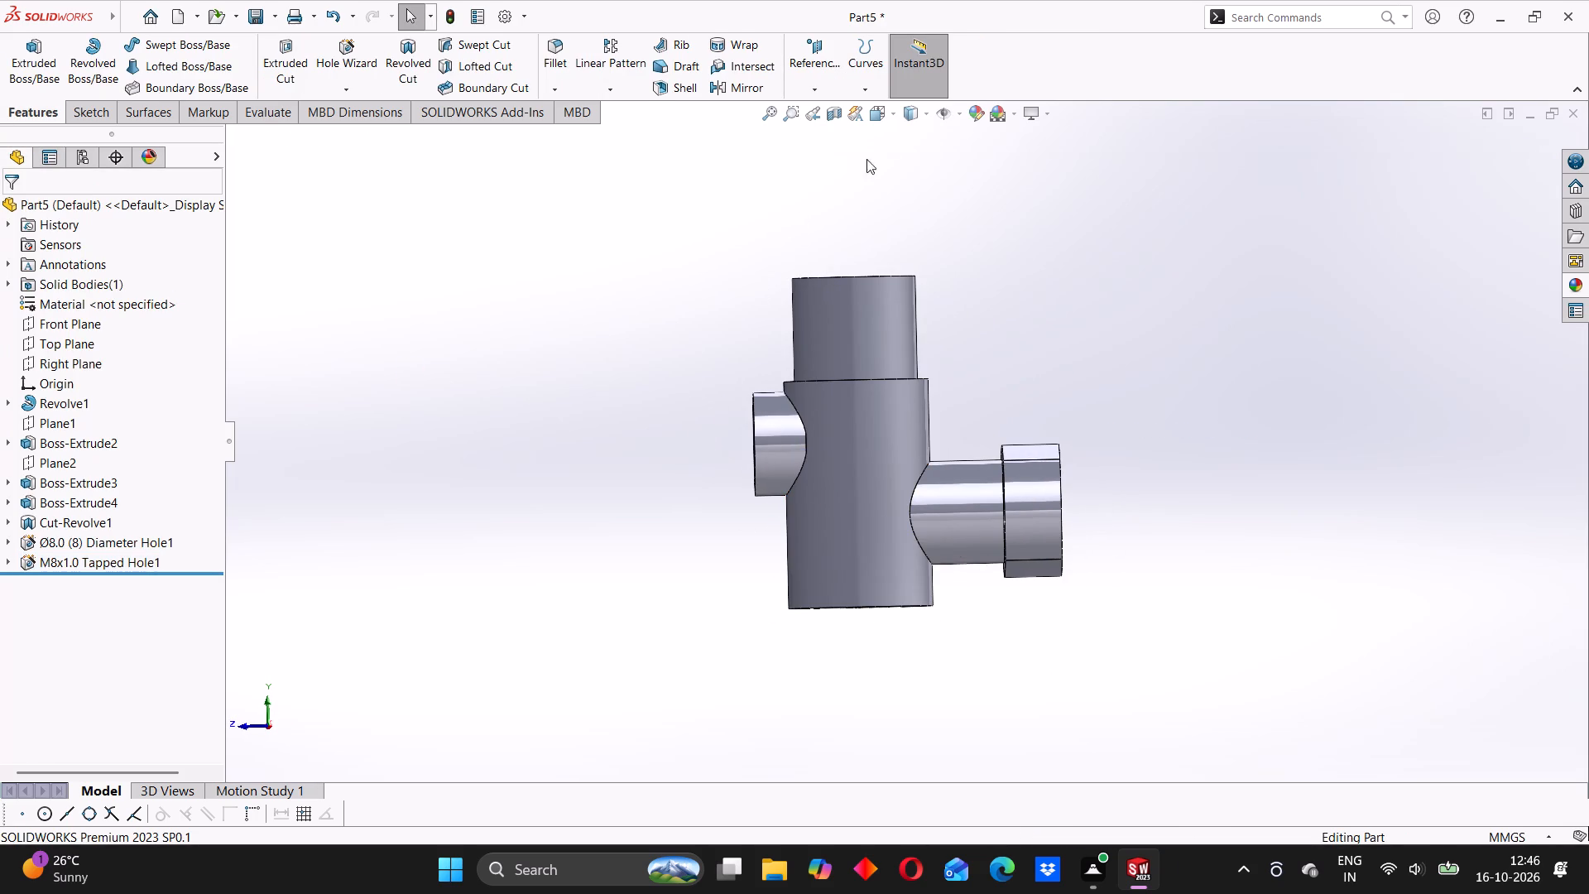
pyautogui.click(834, 112)
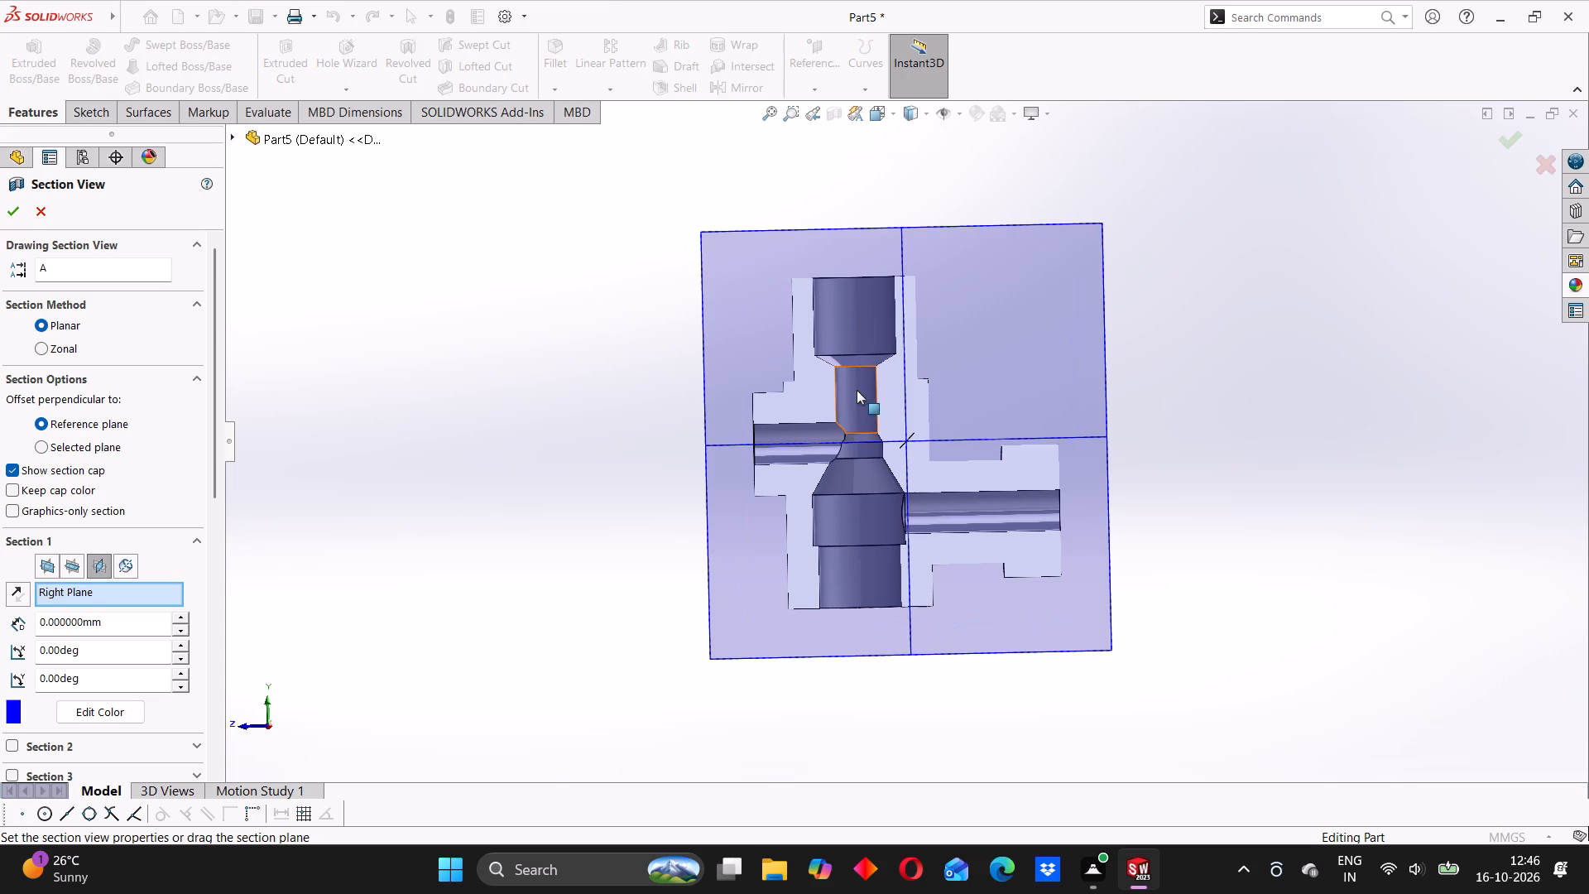
pyautogui.scroll(-3, 852, 384)
pyautogui.scroll(-5, 852, 463)
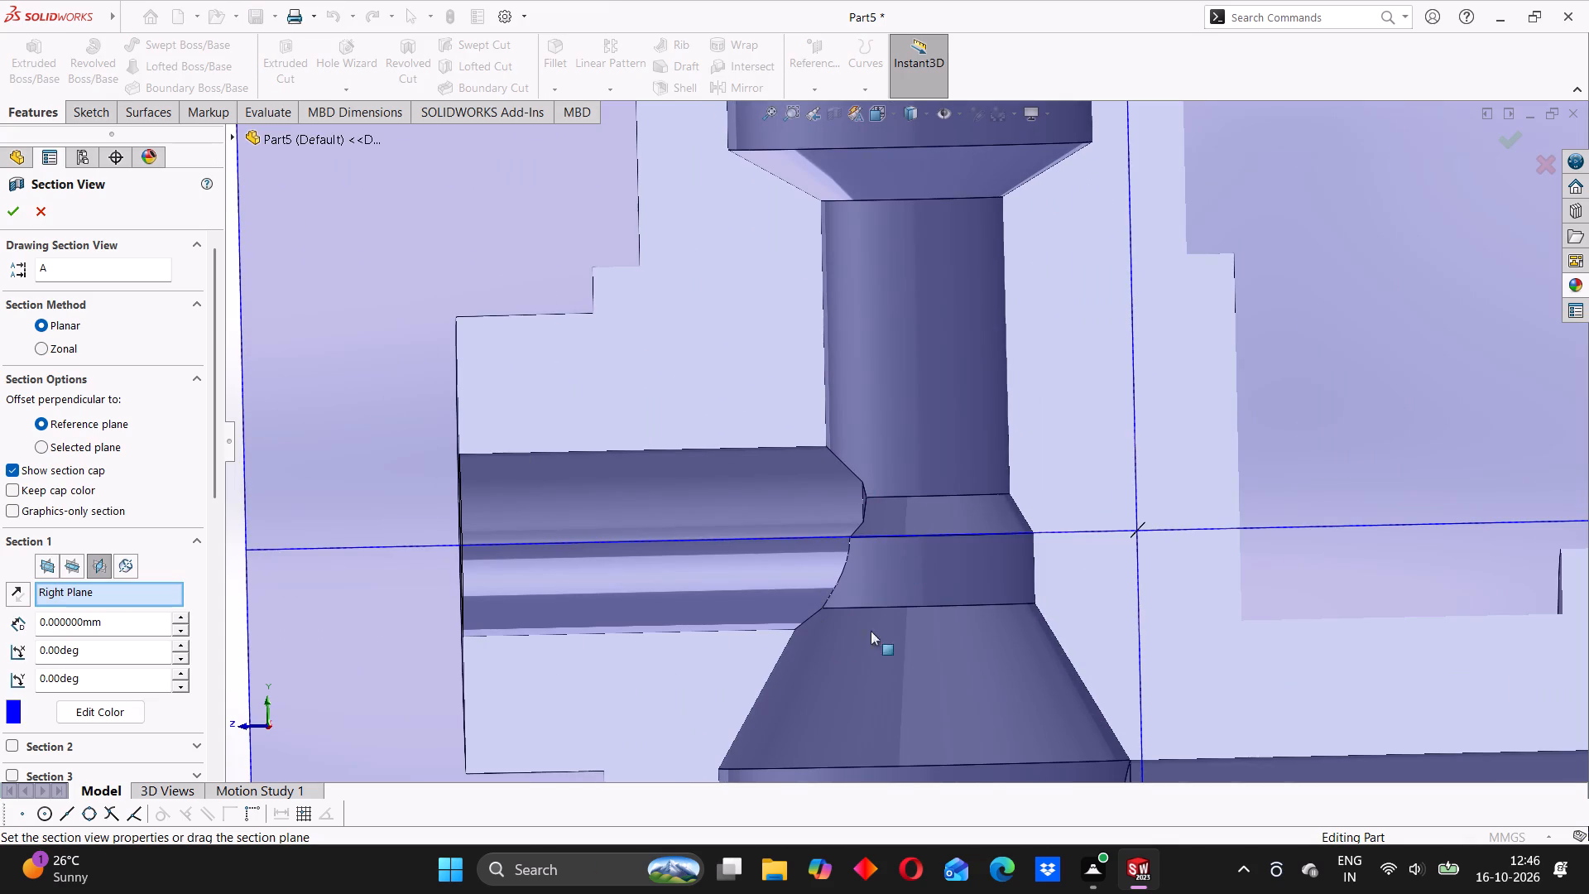
pyautogui.moveTo(875, 506); pyautogui.dragTo(865, 499, button='middle')
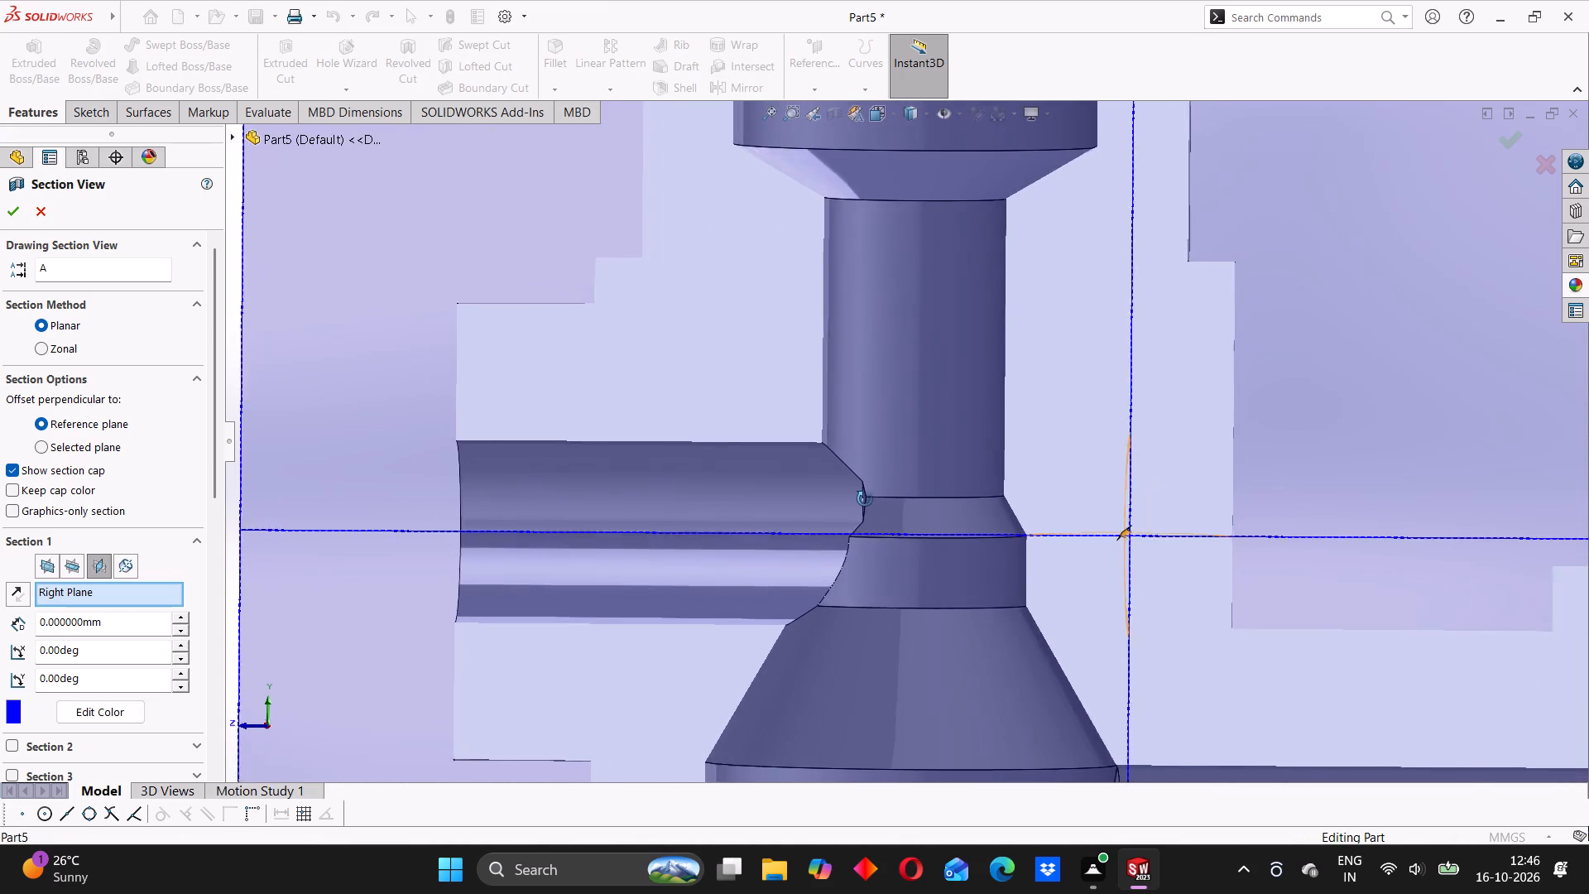
pyautogui.moveTo(865, 499); pyautogui.dragTo(862, 499, button='middle')
pyautogui.scroll(2, 867, 501)
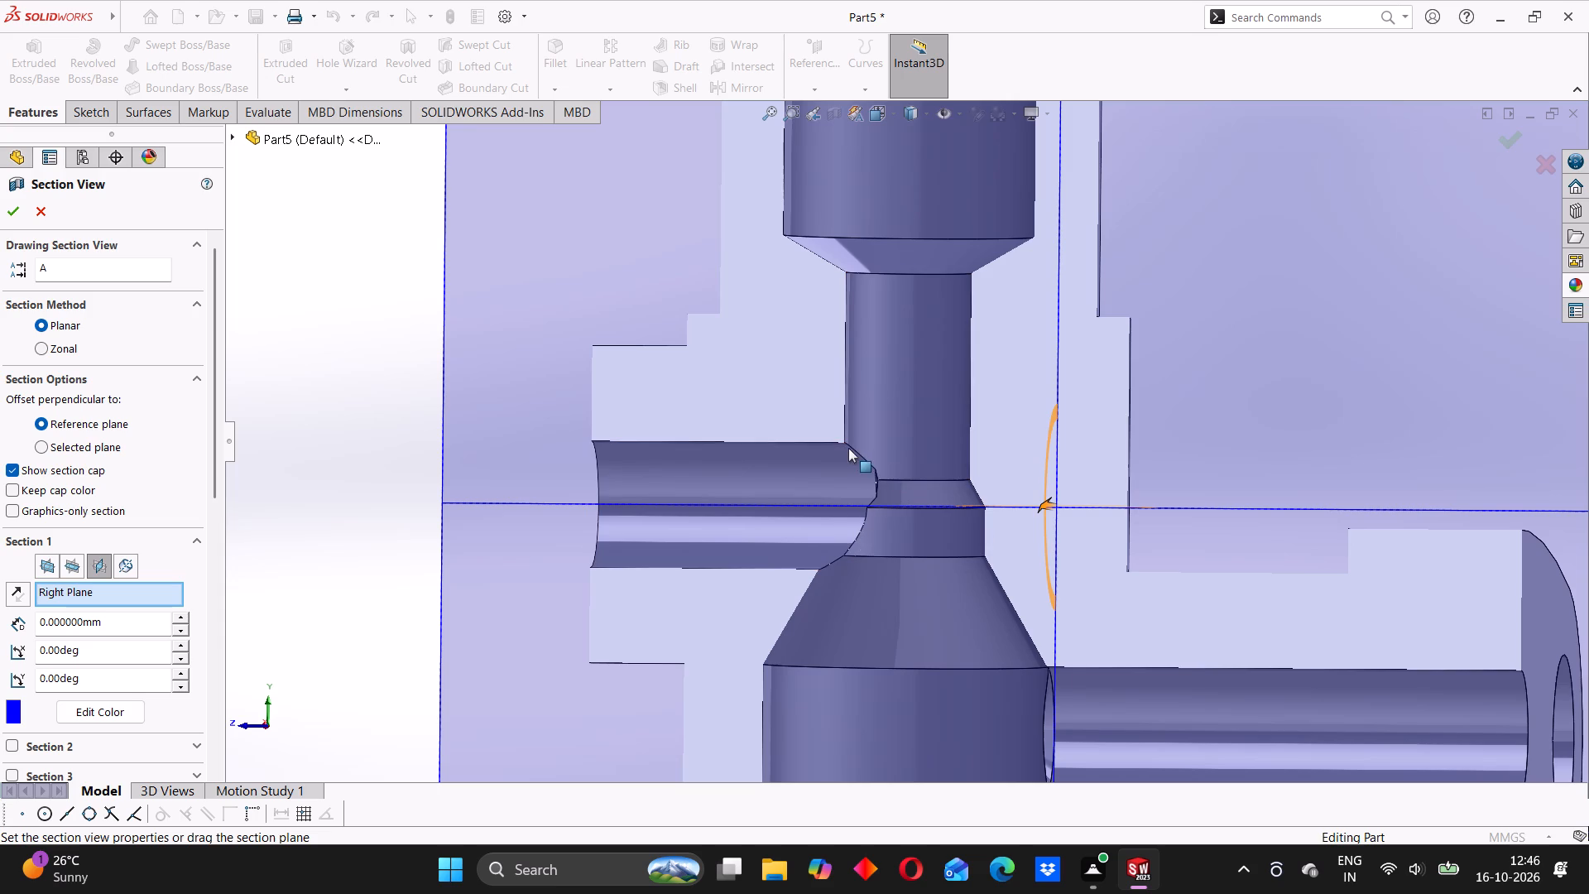
pyautogui.scroll(8, 955, 497)
pyautogui.scroll(-3, 907, 425)
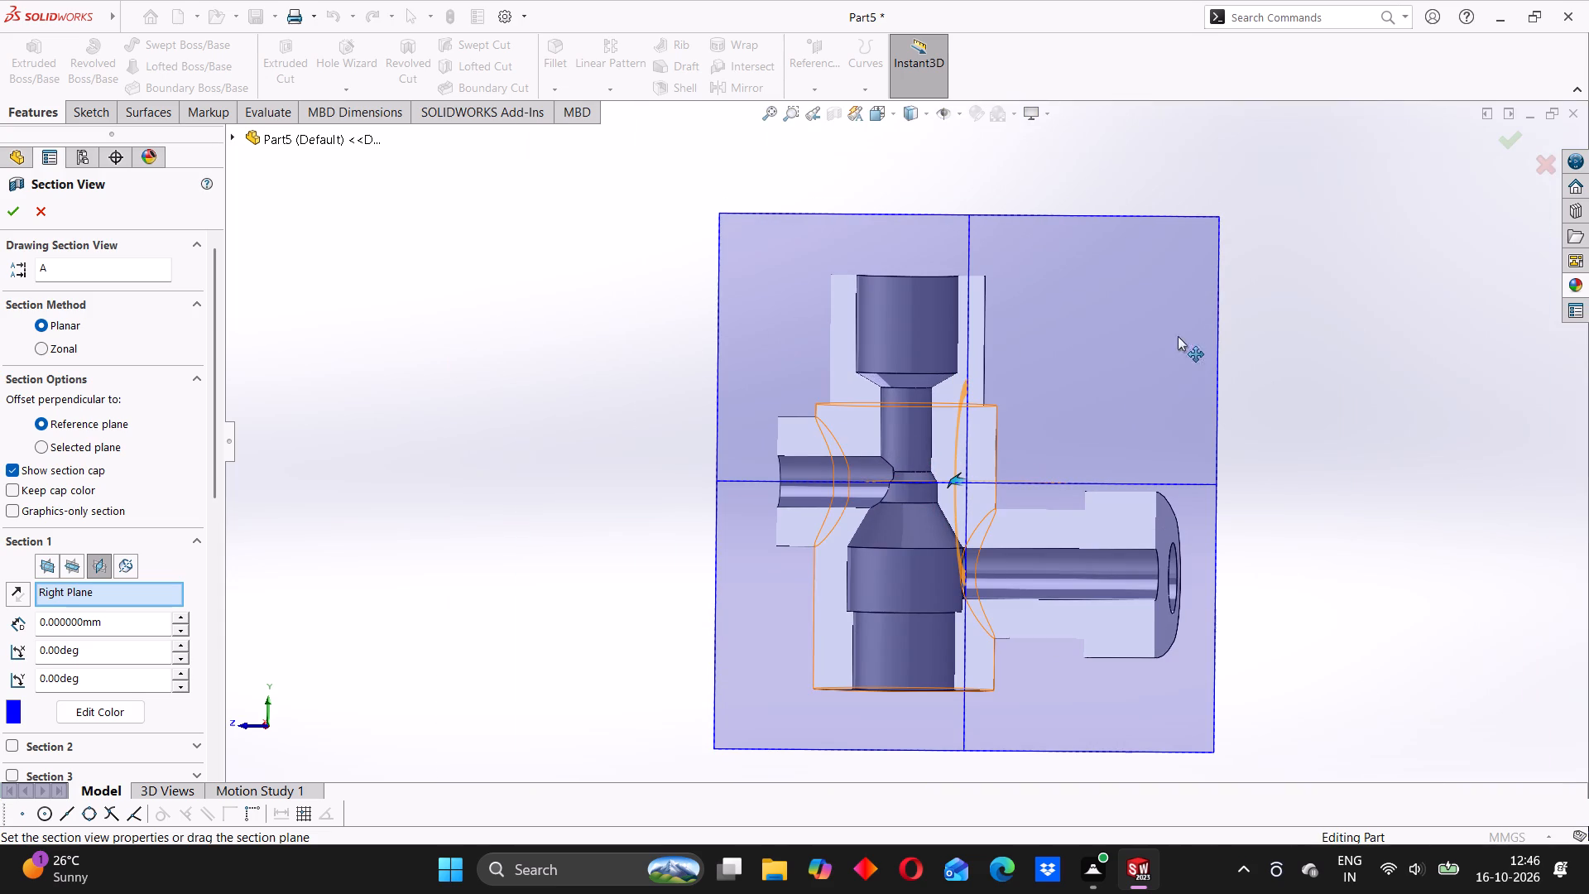
pyautogui.click(1502, 134)
# Examine the sectioned side-branch holes and the tapped hole's inner end, both obliquely and square to the cut.
pyautogui.scroll(-4, 796, 501)
pyautogui.moveTo(921, 508); pyautogui.dragTo(934, 514, button='middle')
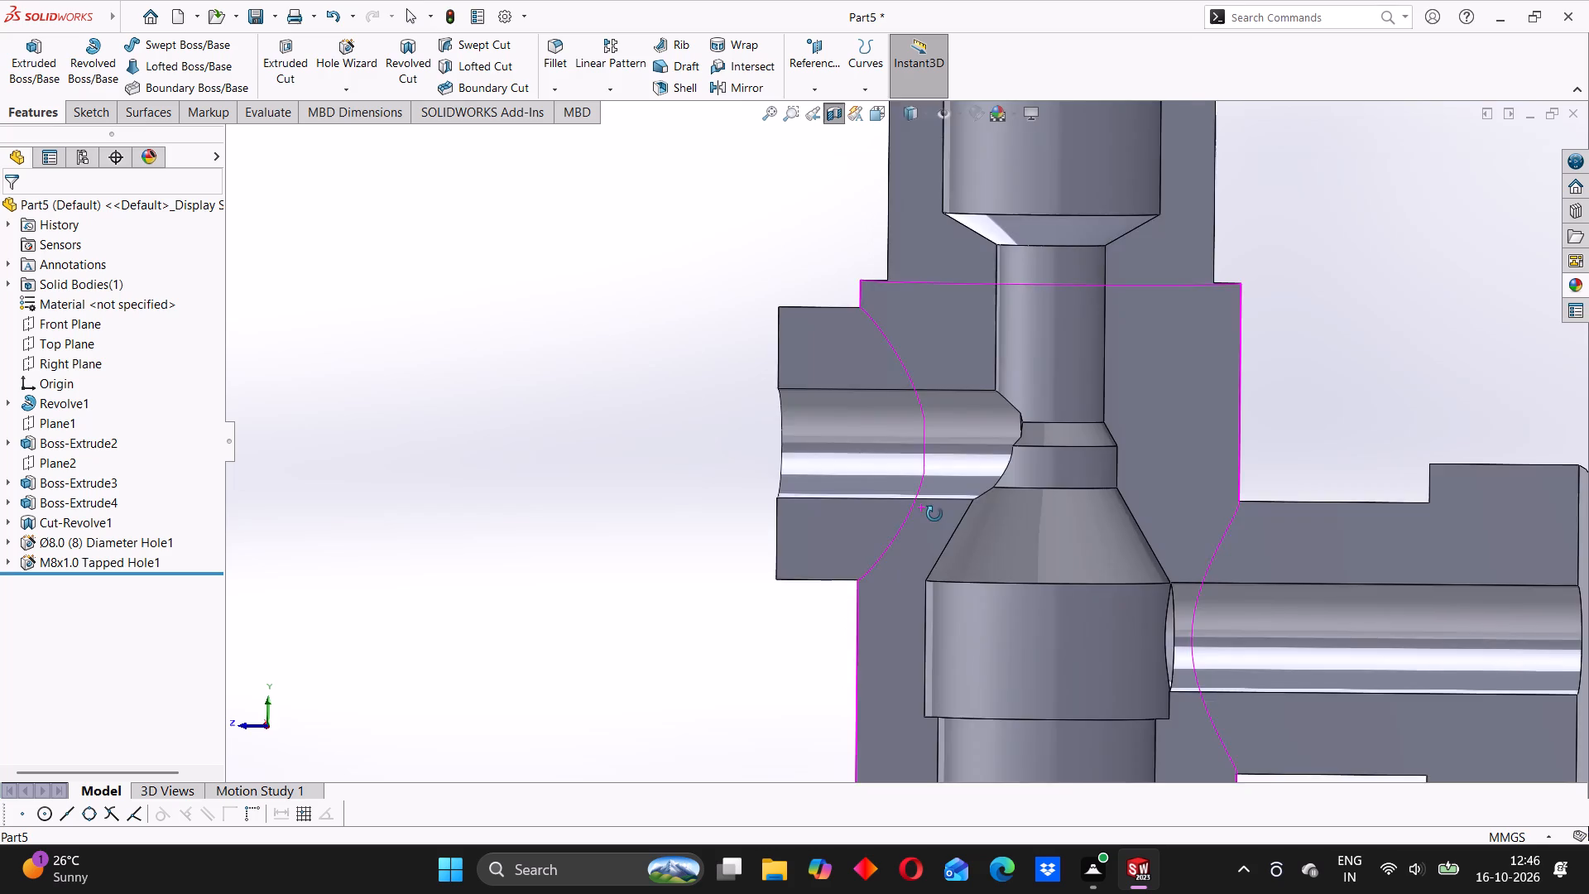
pyautogui.moveTo(934, 514); pyautogui.dragTo(1048, 559, button='middle')
pyautogui.moveTo(981, 546); pyautogui.dragTo(778, 488, button='middle')
pyautogui.scroll(3, 782, 488)
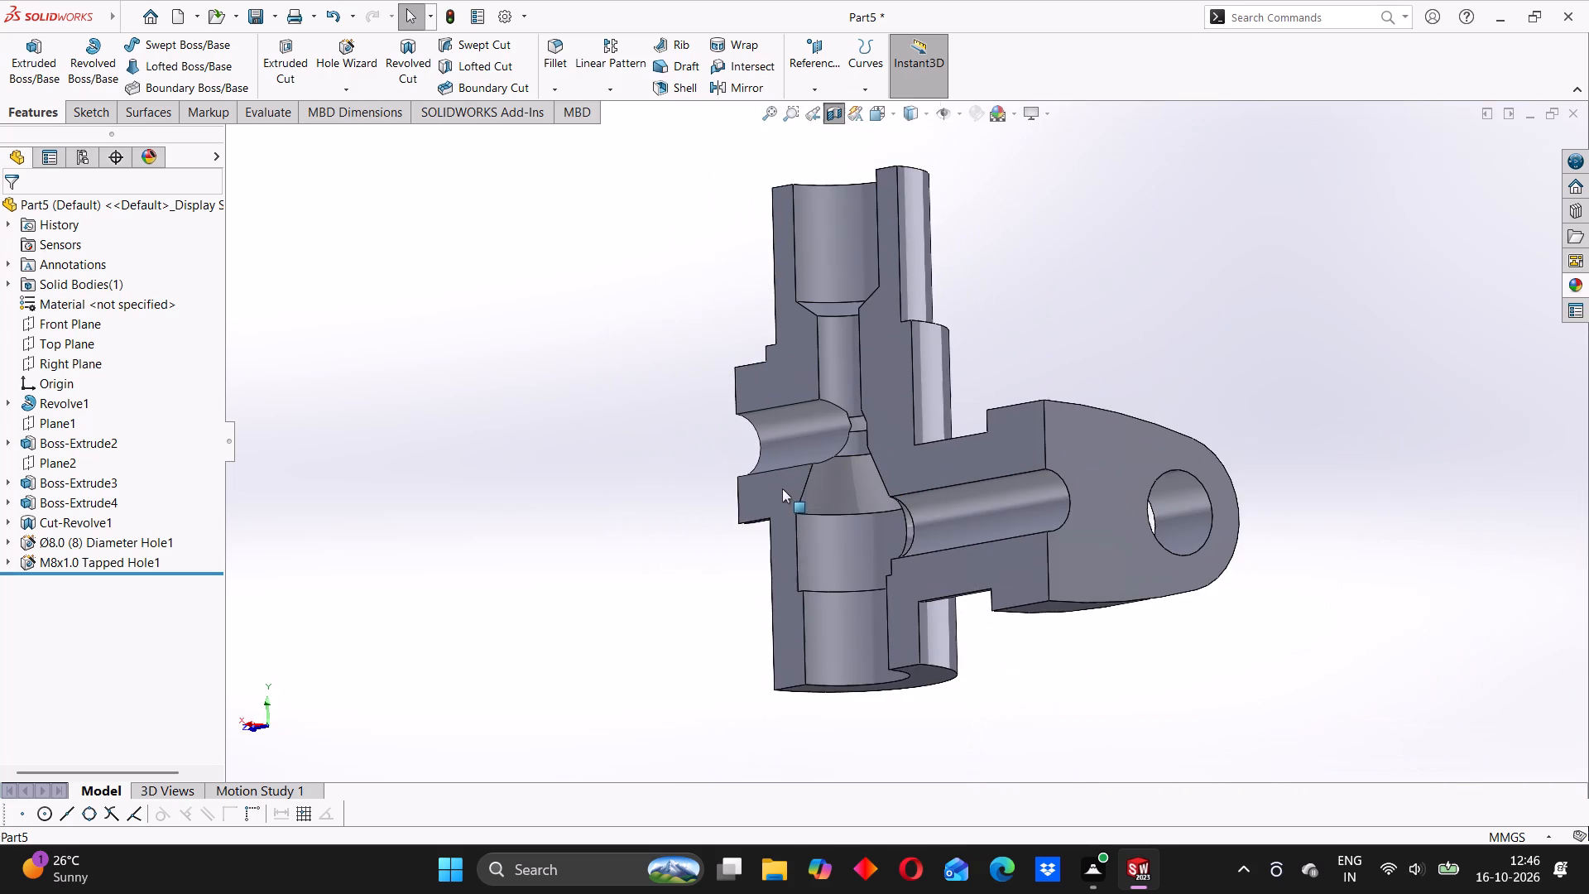
pyautogui.scroll(-2, 842, 406)
pyautogui.moveTo(842, 413); pyautogui.dragTo(892, 434, button='middle')
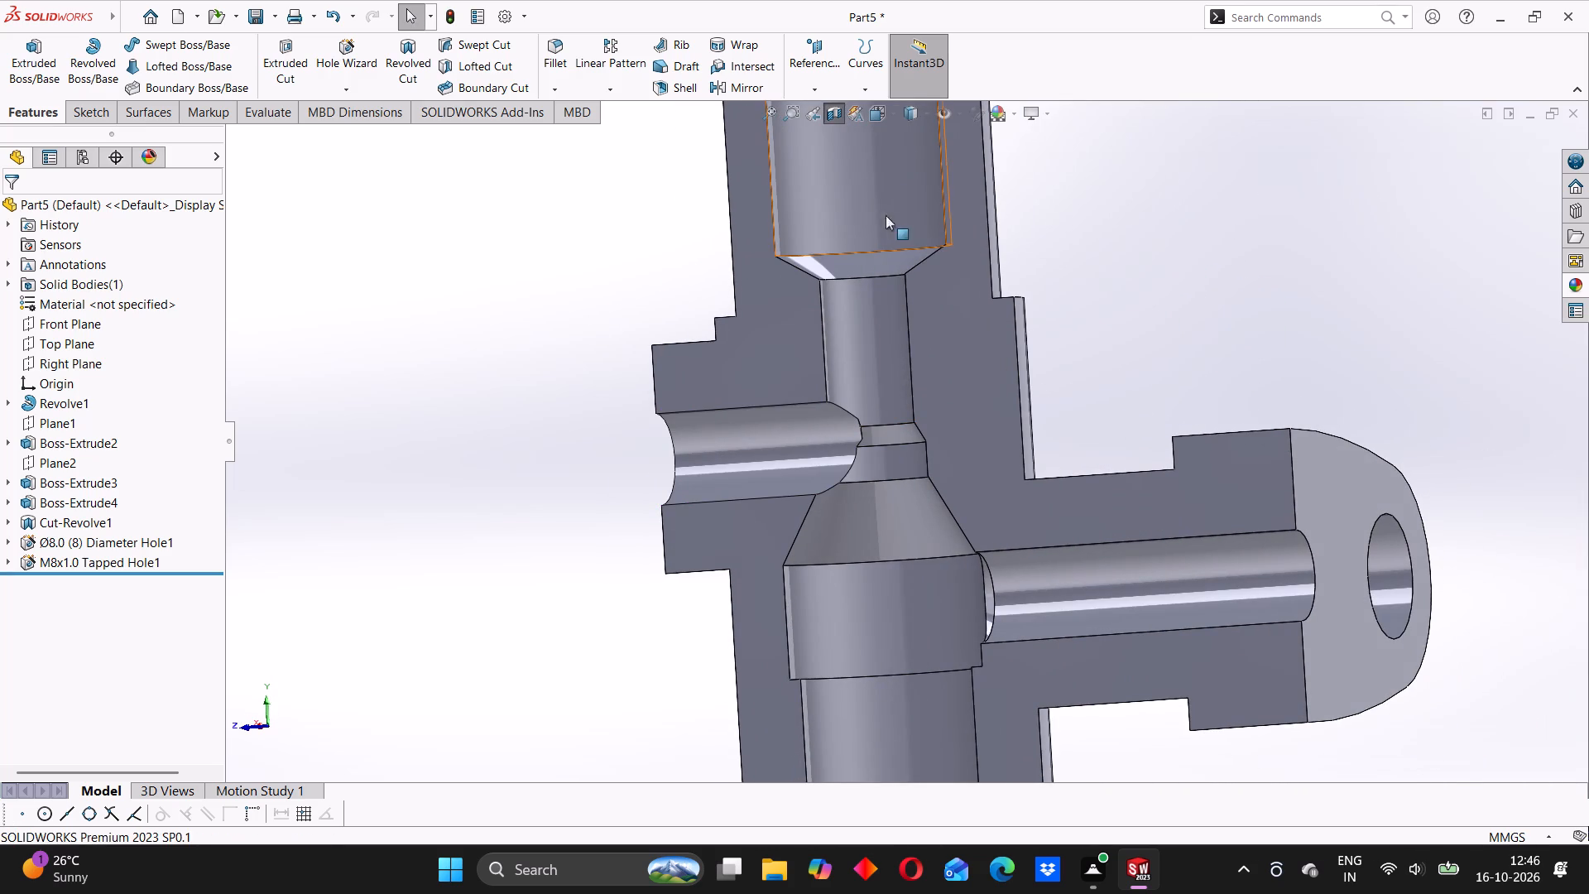
pyautogui.click(890, 110)
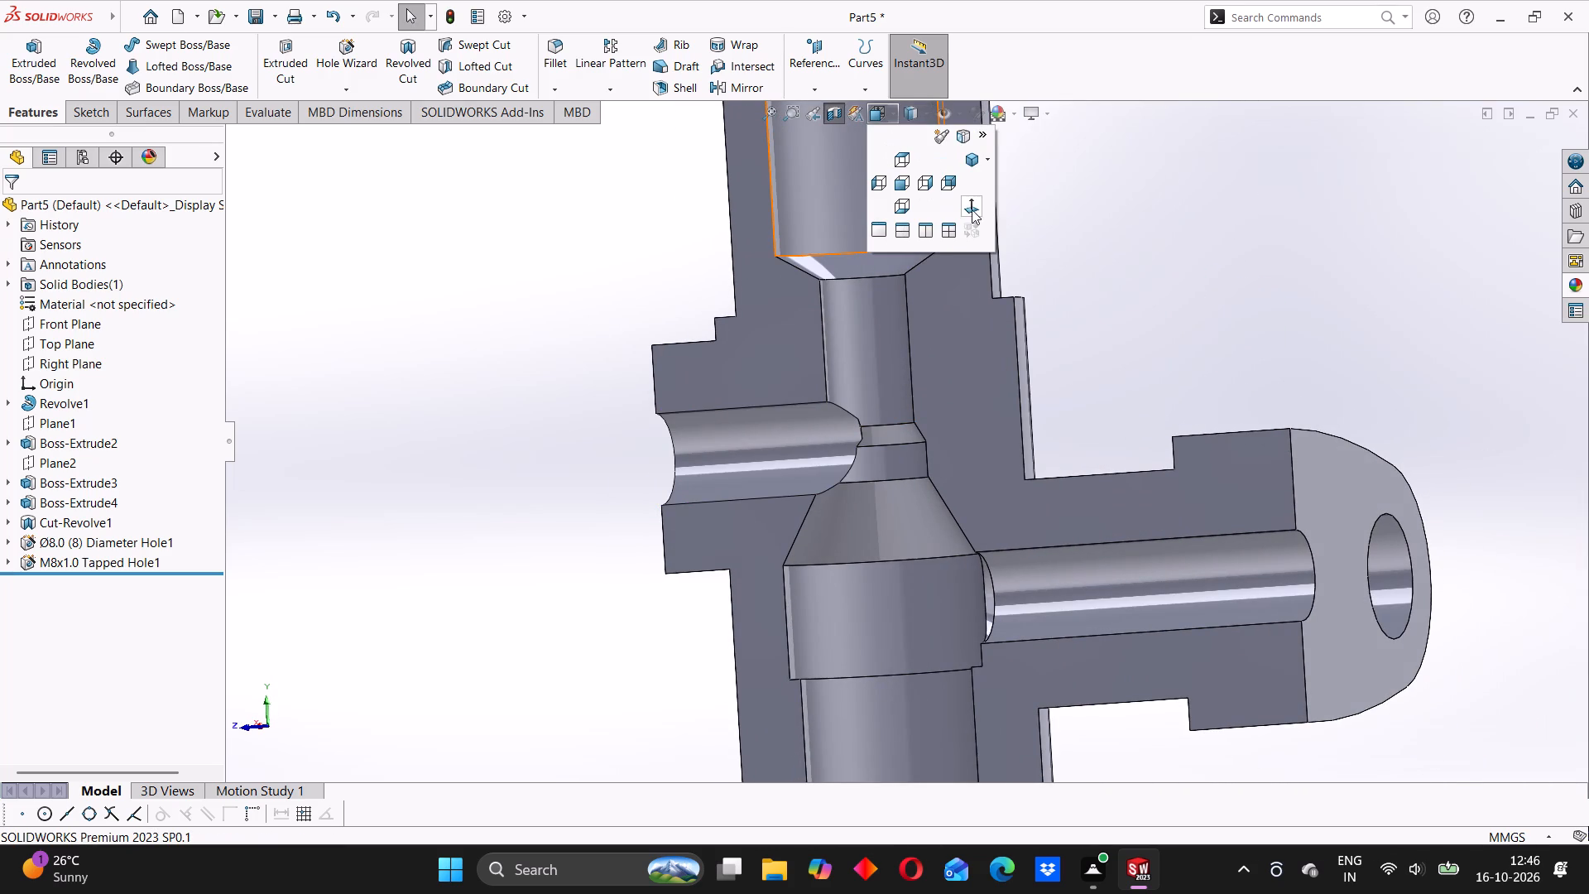
pyautogui.click(970, 207)
pyautogui.scroll(4, 895, 418)
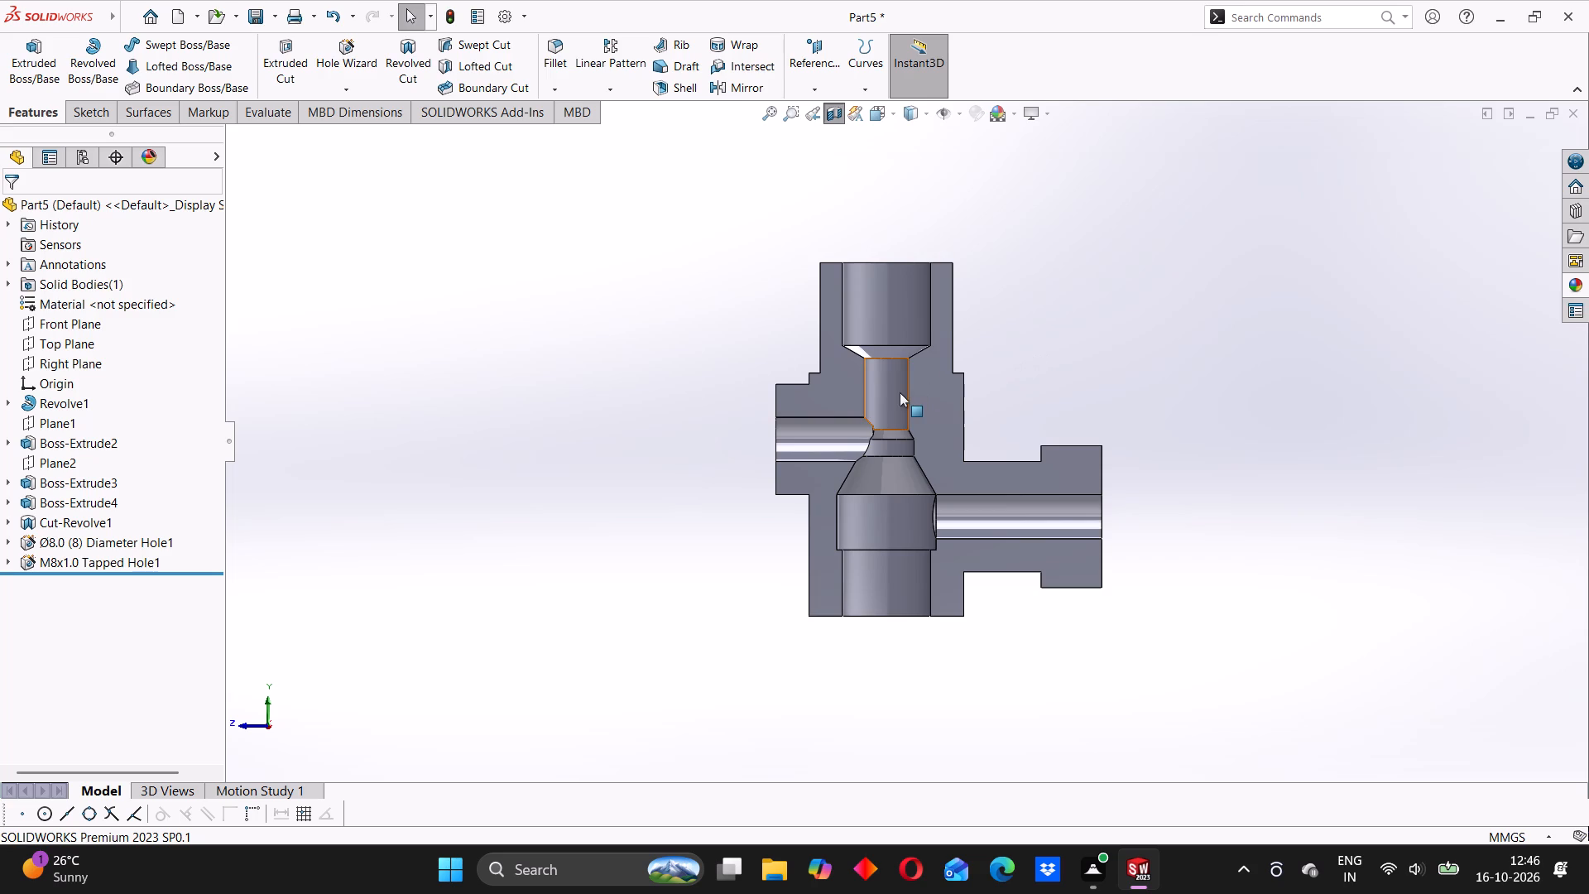
pyautogui.scroll(-4, 860, 420)
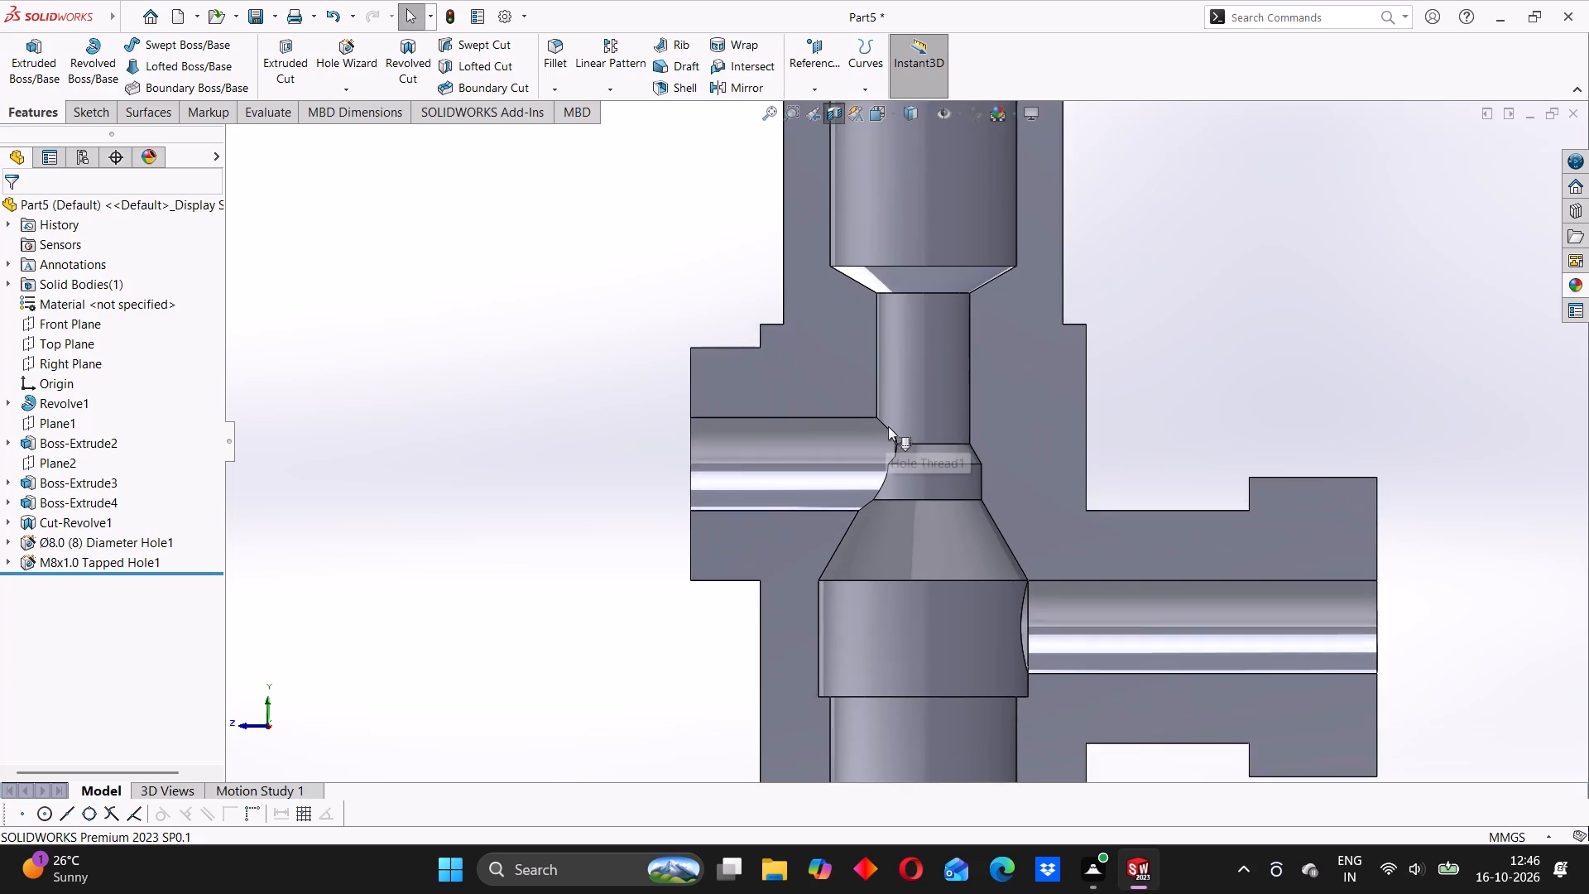
pyautogui.scroll(-2, 889, 427)
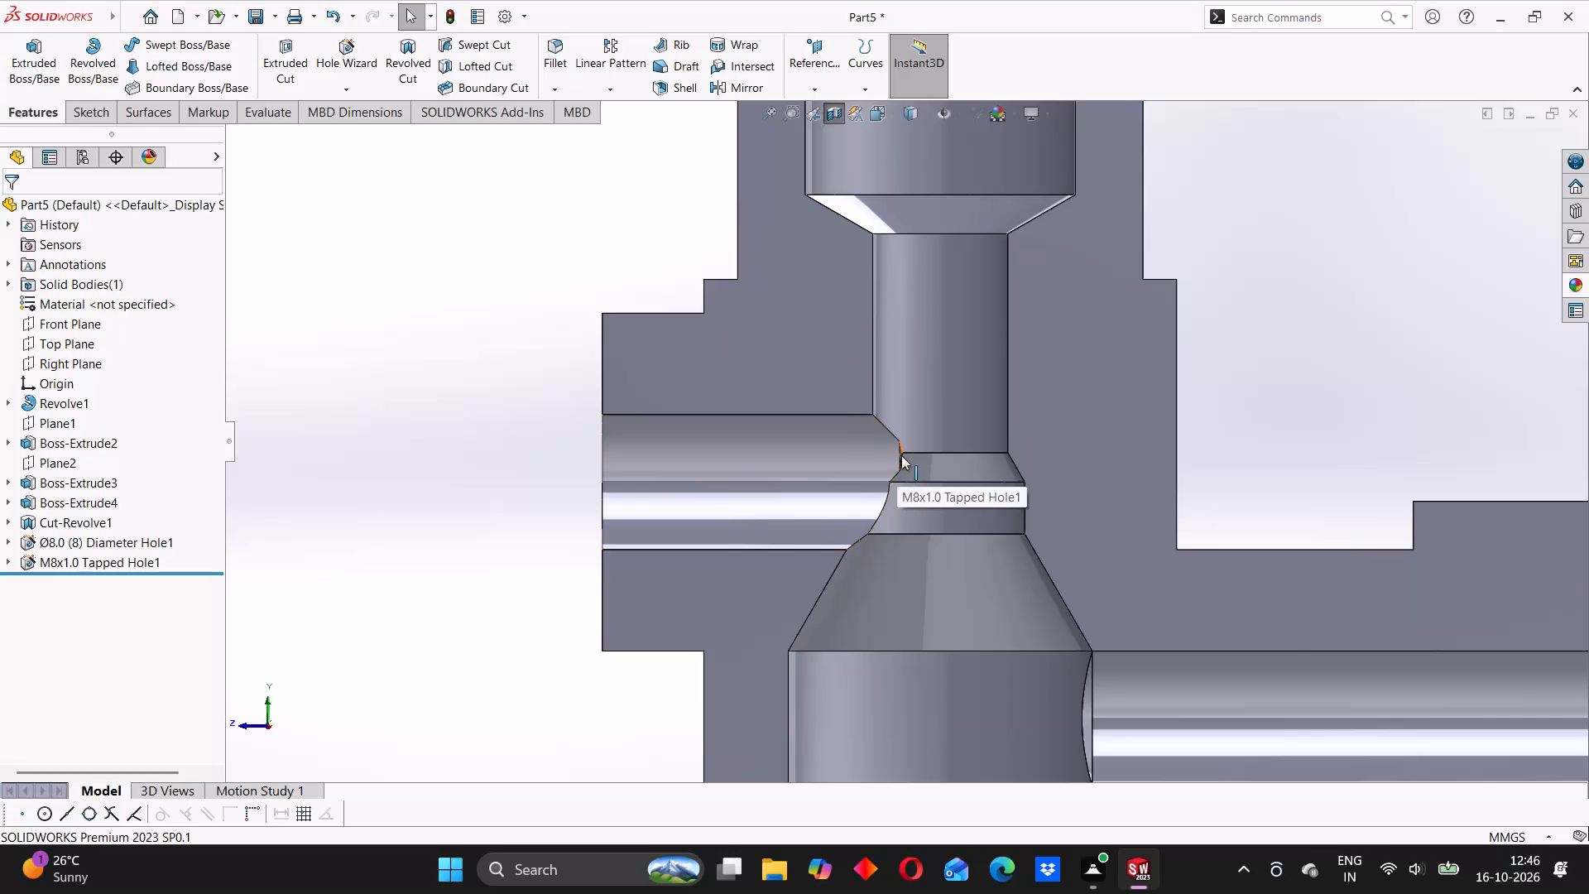
pyautogui.scroll(3, 901, 455)
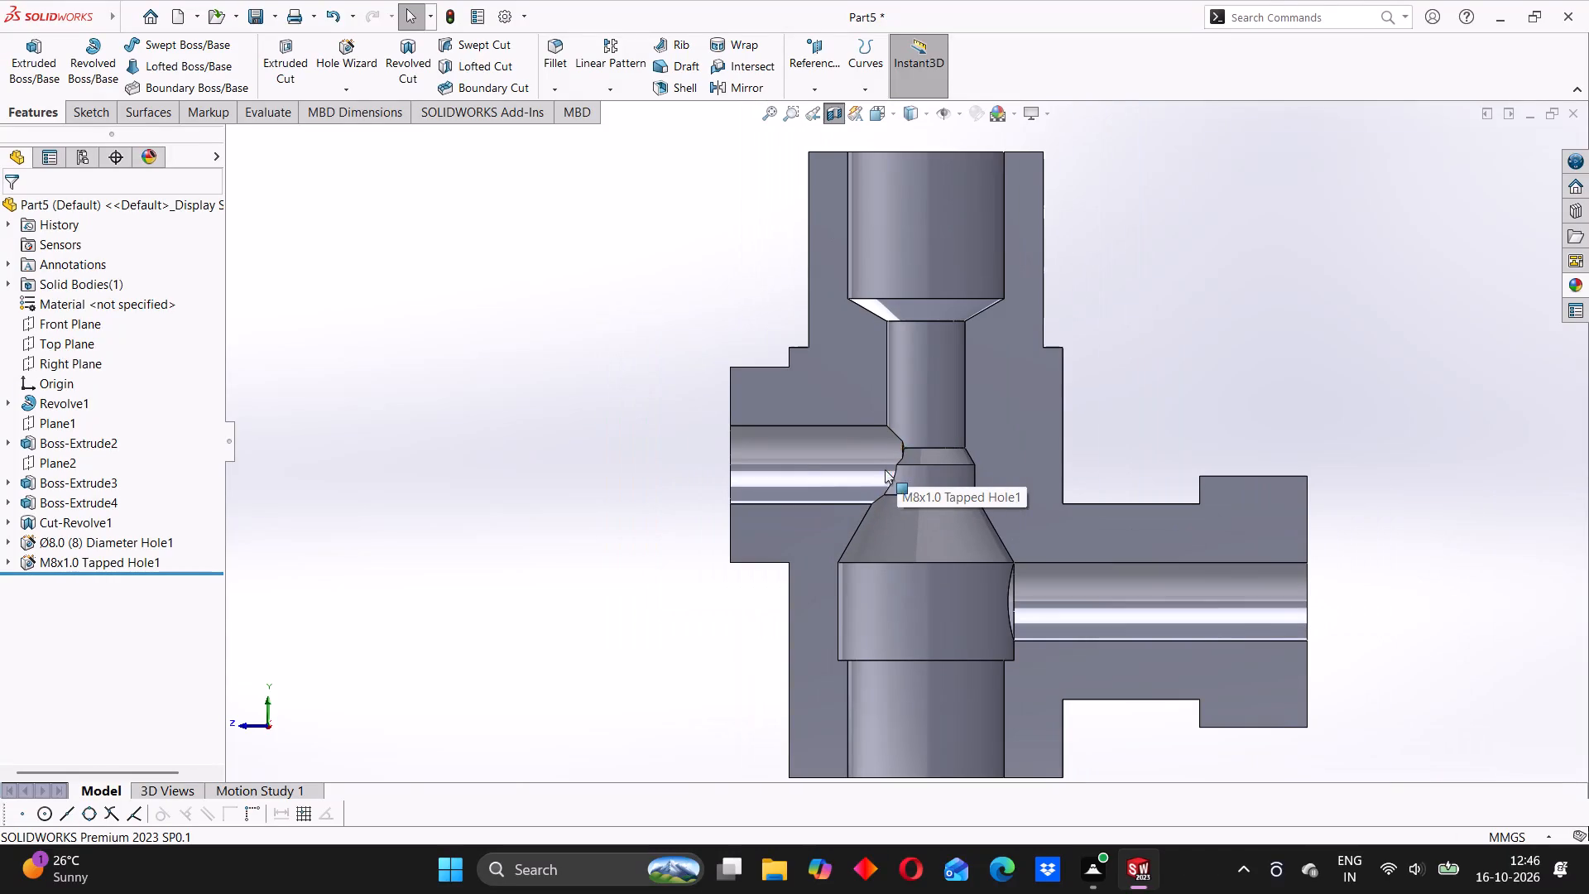
pyautogui.scroll(2, 895, 451)
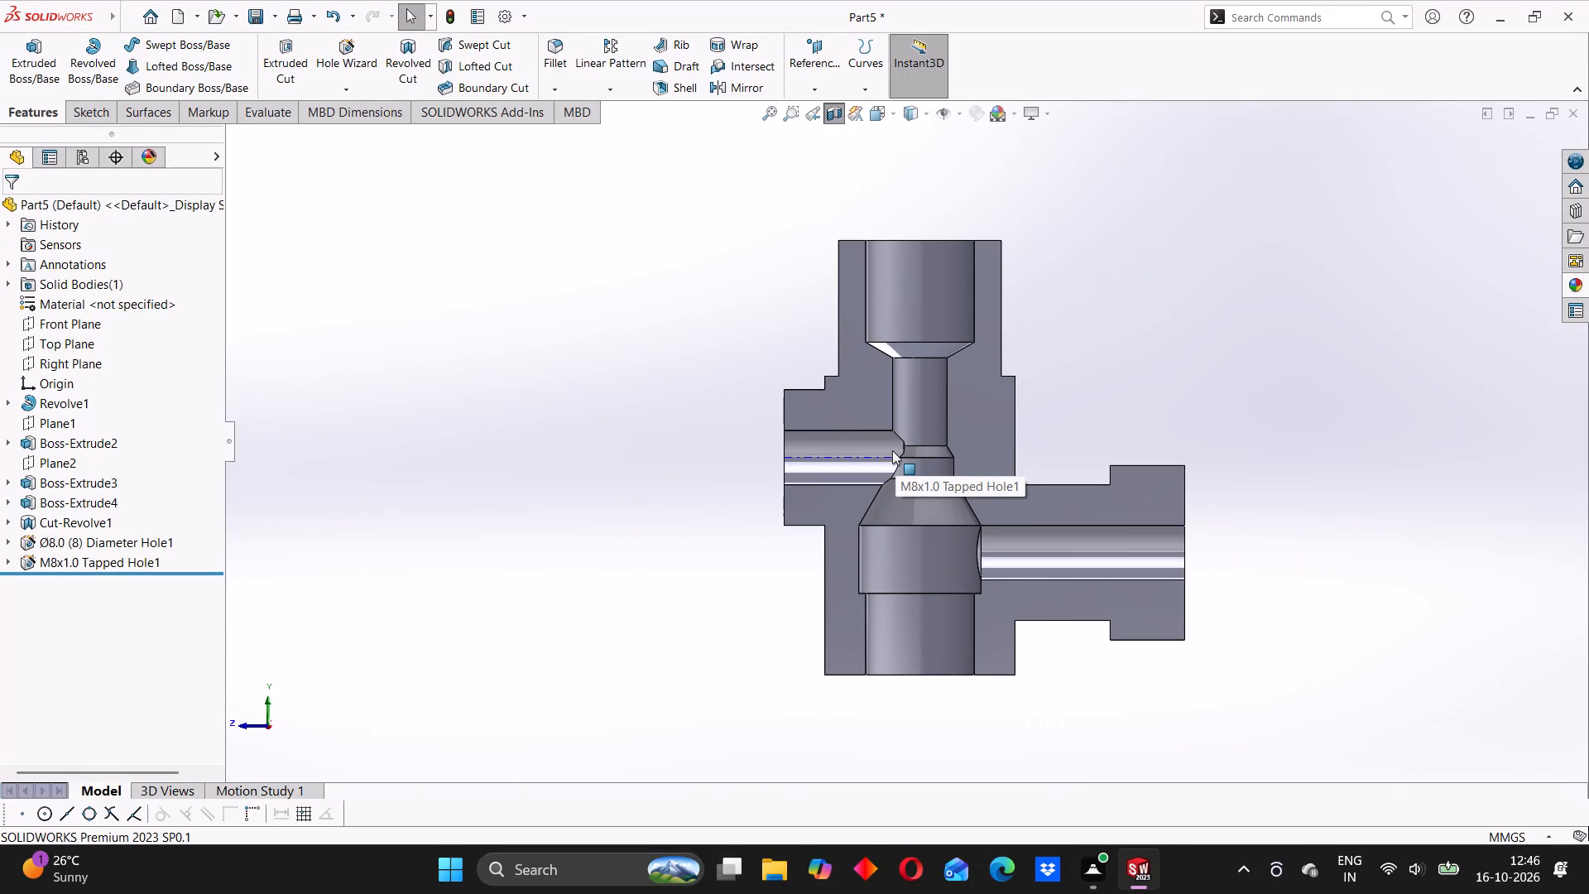
# Enable shaded cosmetic threads in the document's detailing properties.
pyautogui.click(497, 13)
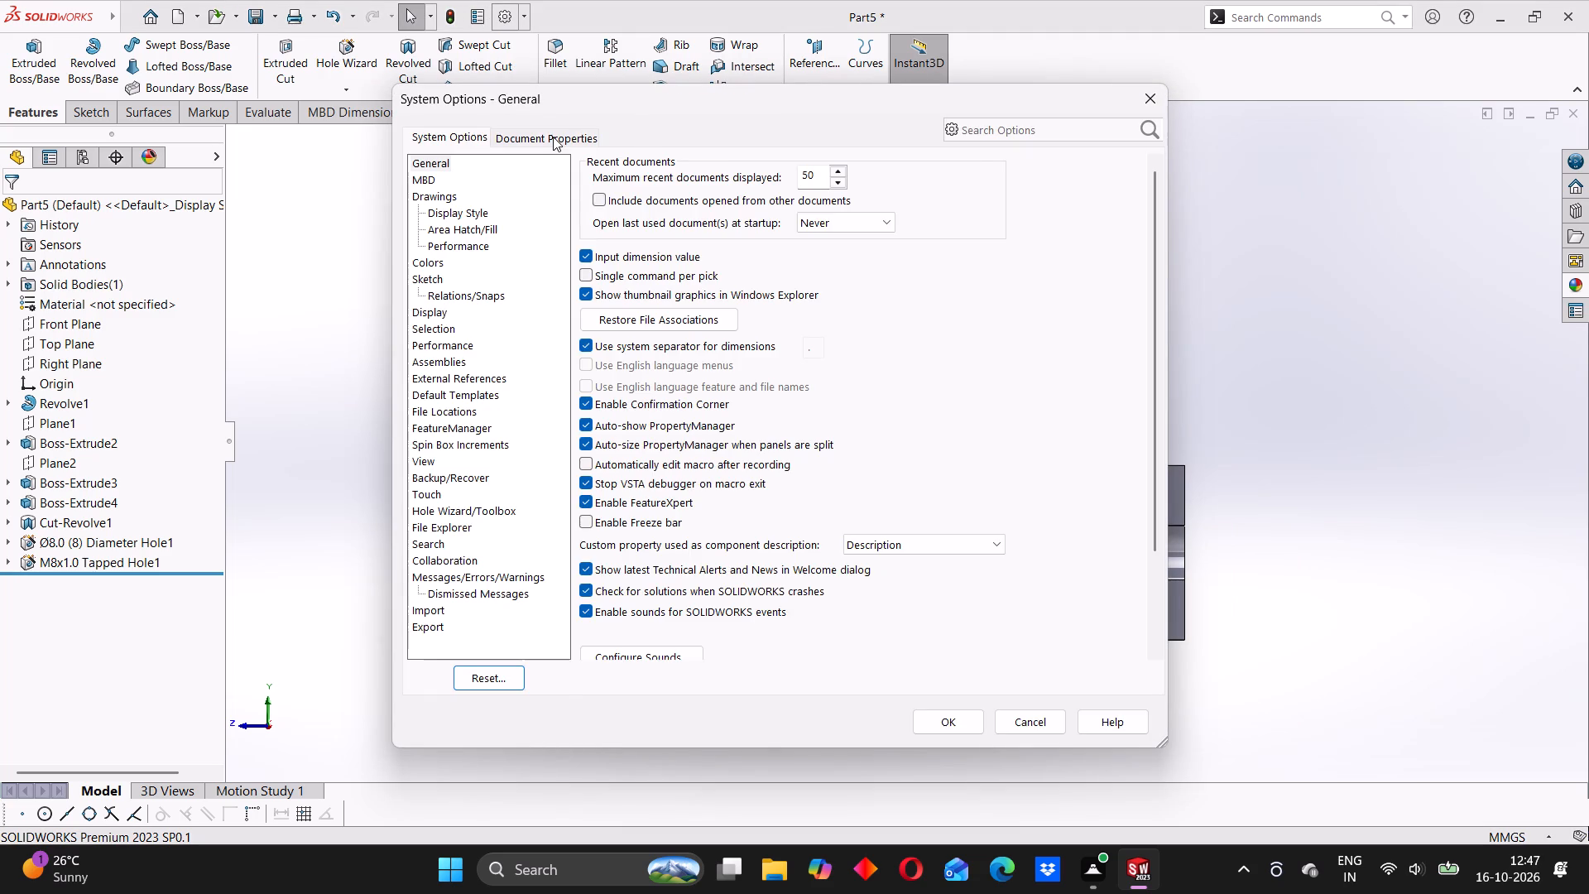
pyautogui.click(553, 137)
pyautogui.click(440, 258)
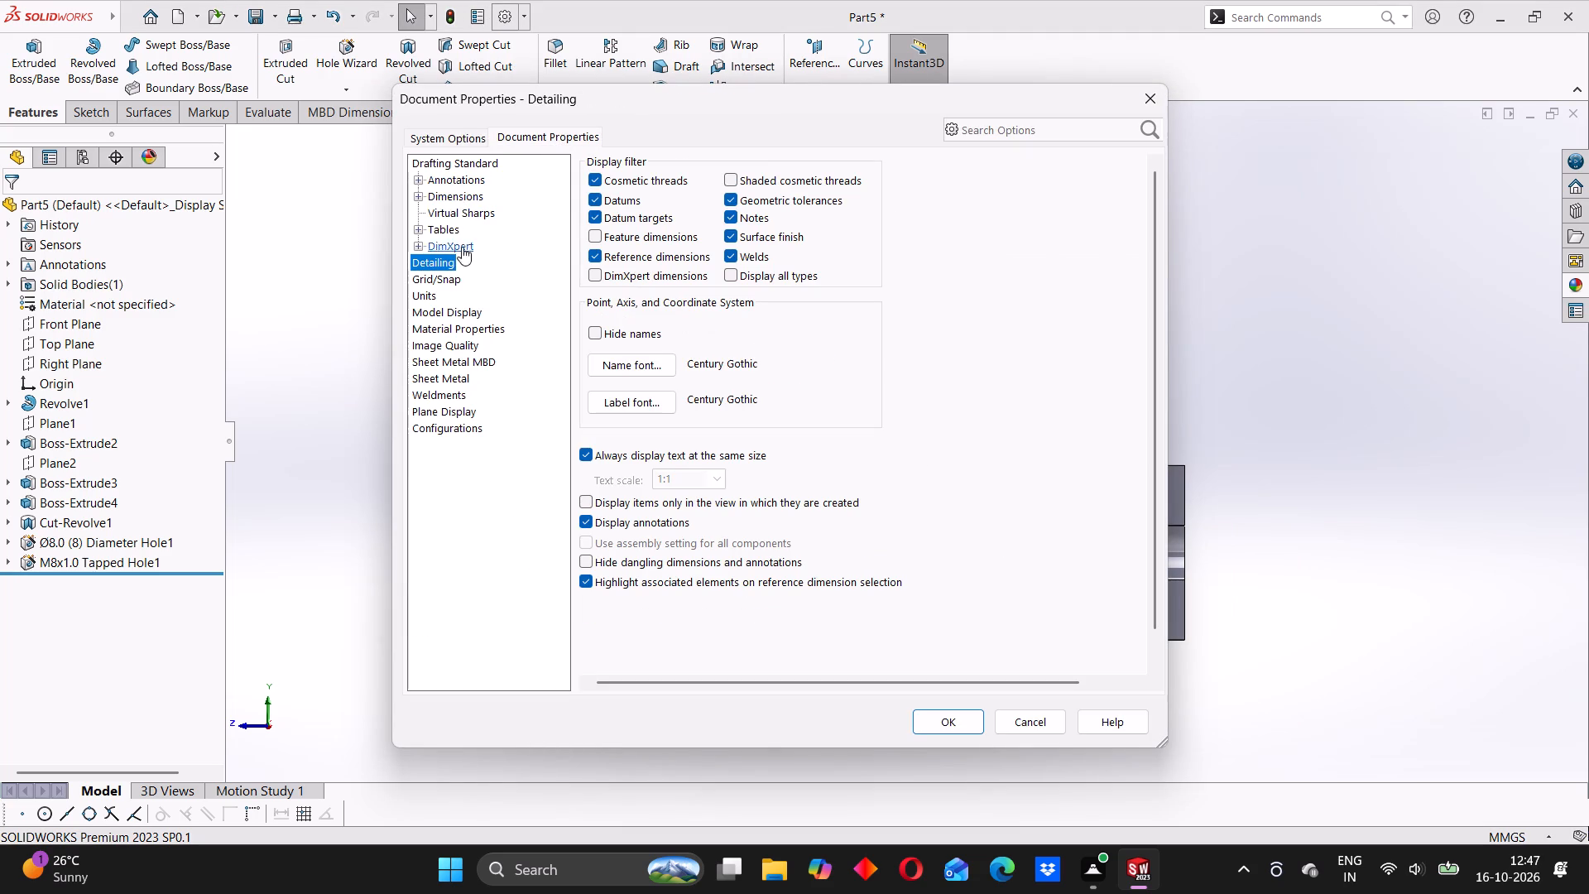
pyautogui.click(732, 181)
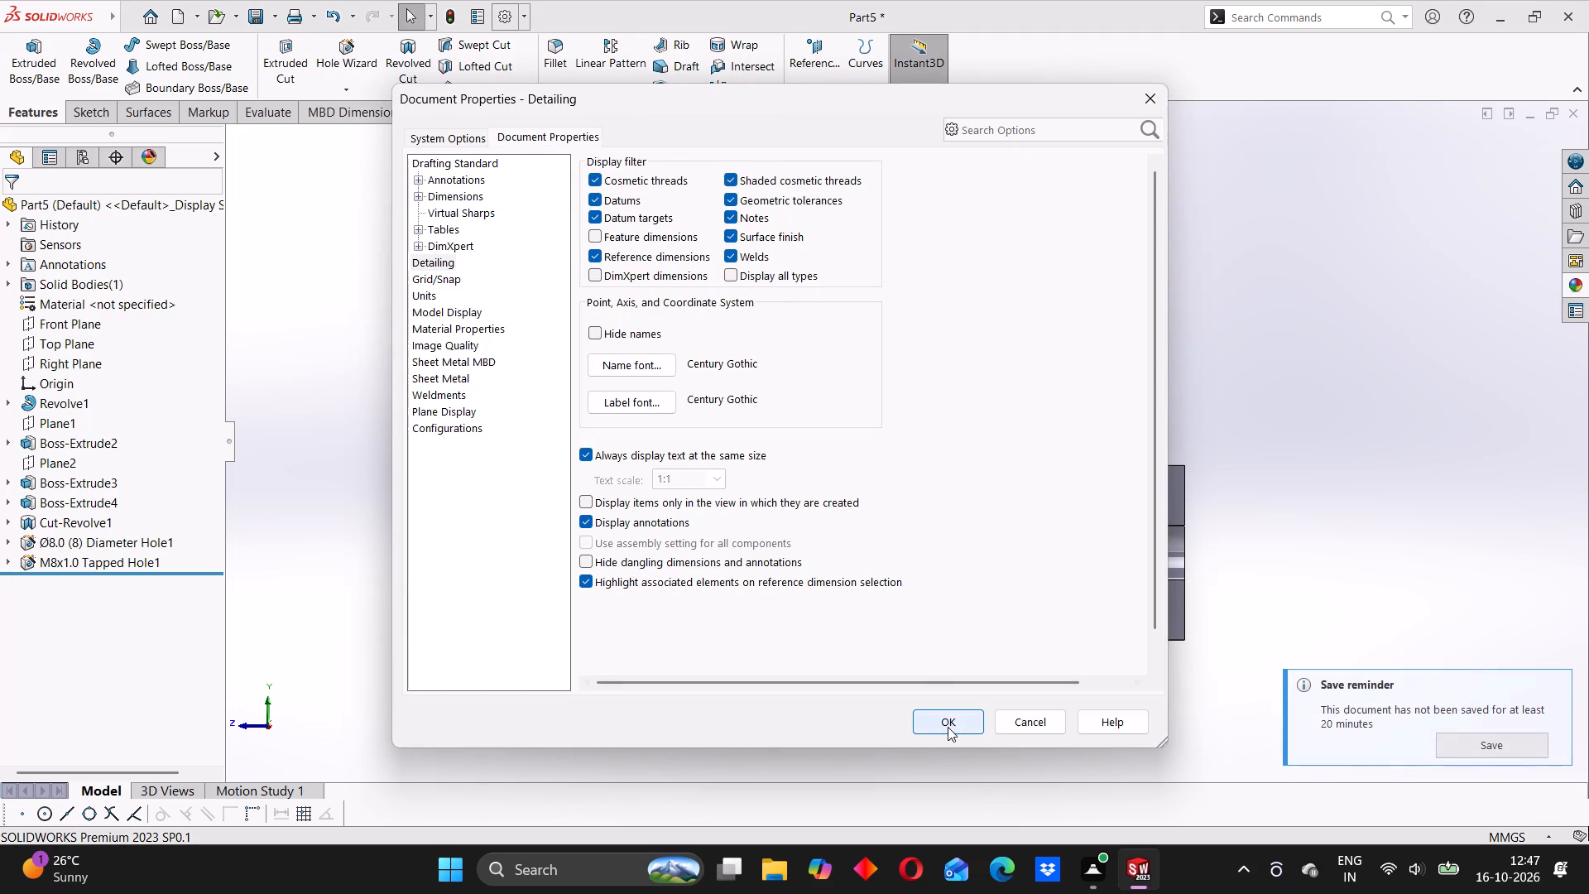
pyautogui.click(946, 727)
# Inspect the tapped hole's wall in the sectioned part, and turn off the section view.
pyautogui.scroll(-2, 837, 394)
pyautogui.moveTo(792, 453); pyautogui.dragTo(843, 465, button='middle')
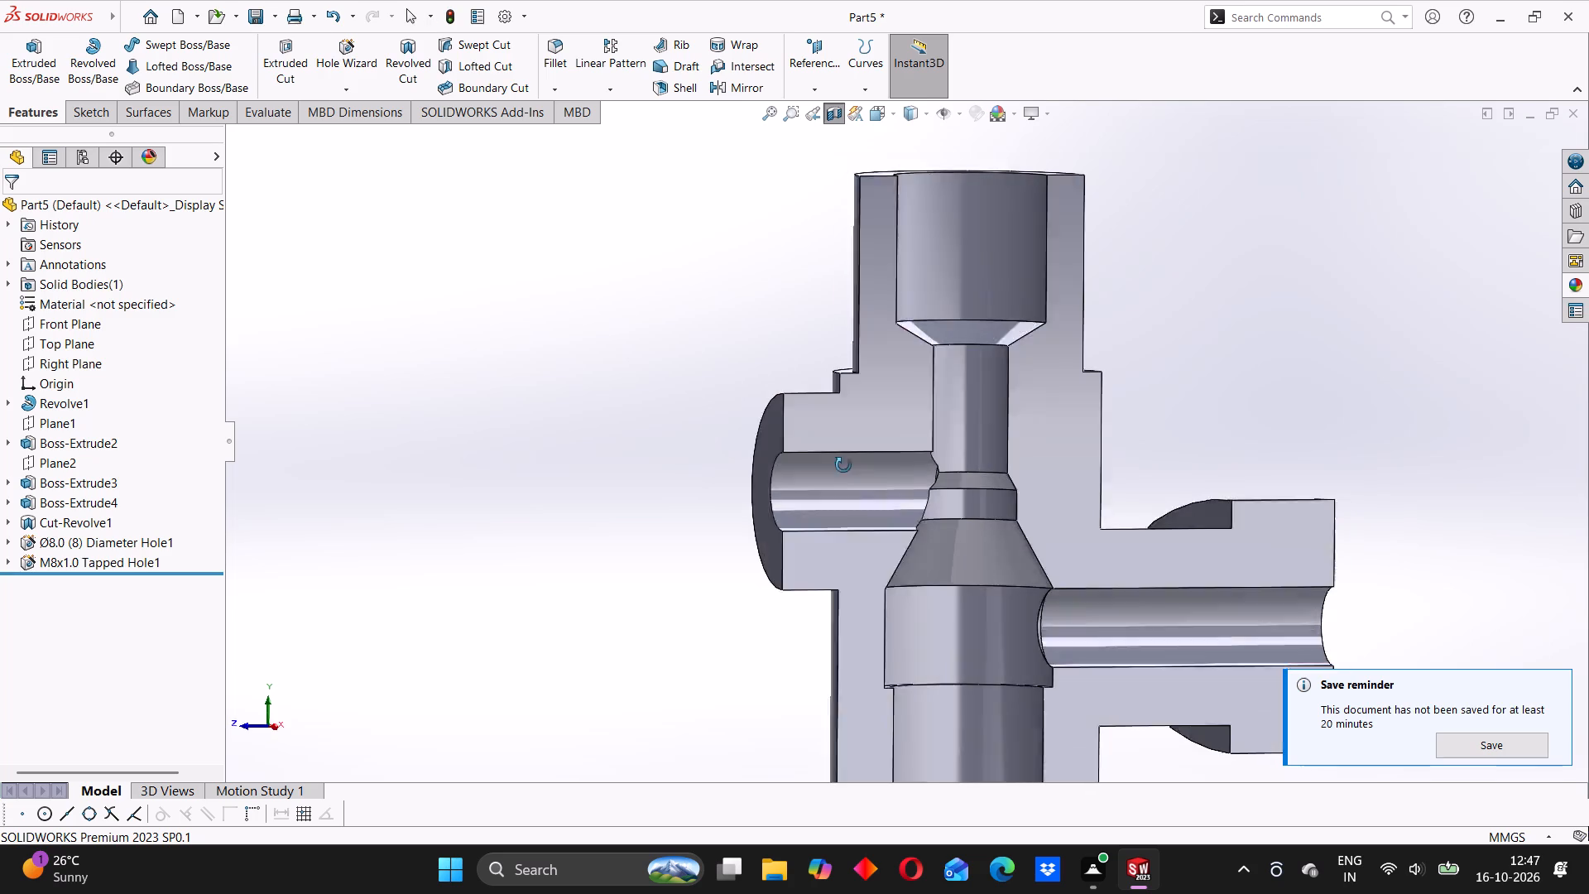
pyautogui.moveTo(843, 465); pyautogui.dragTo(734, 479, button='middle')
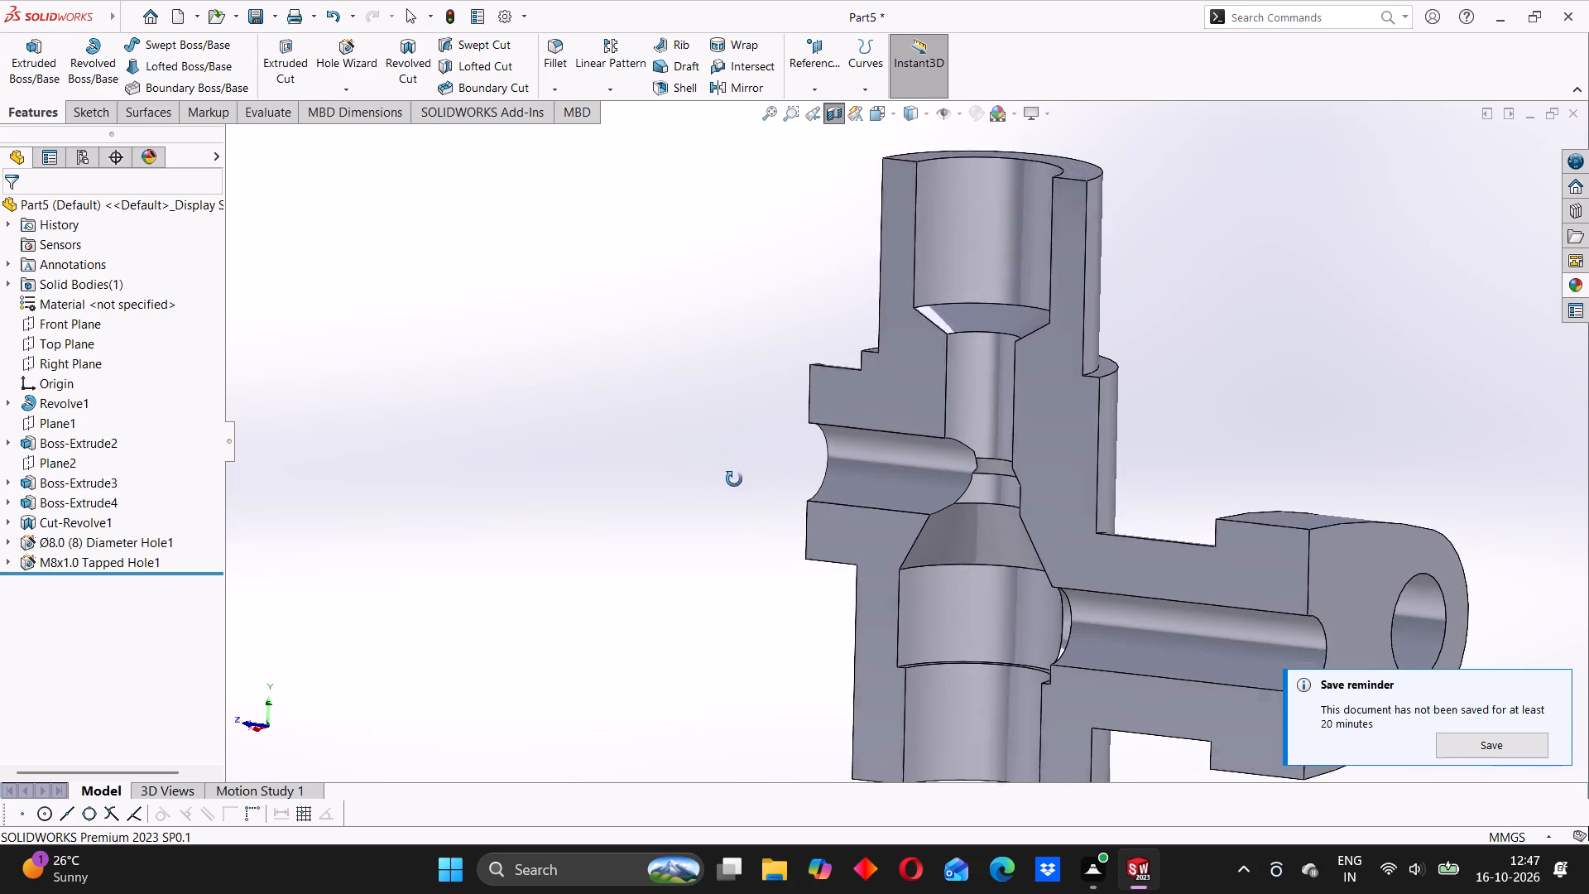
pyautogui.moveTo(734, 479); pyautogui.dragTo(727, 482, button='middle')
pyautogui.click(712, 452)
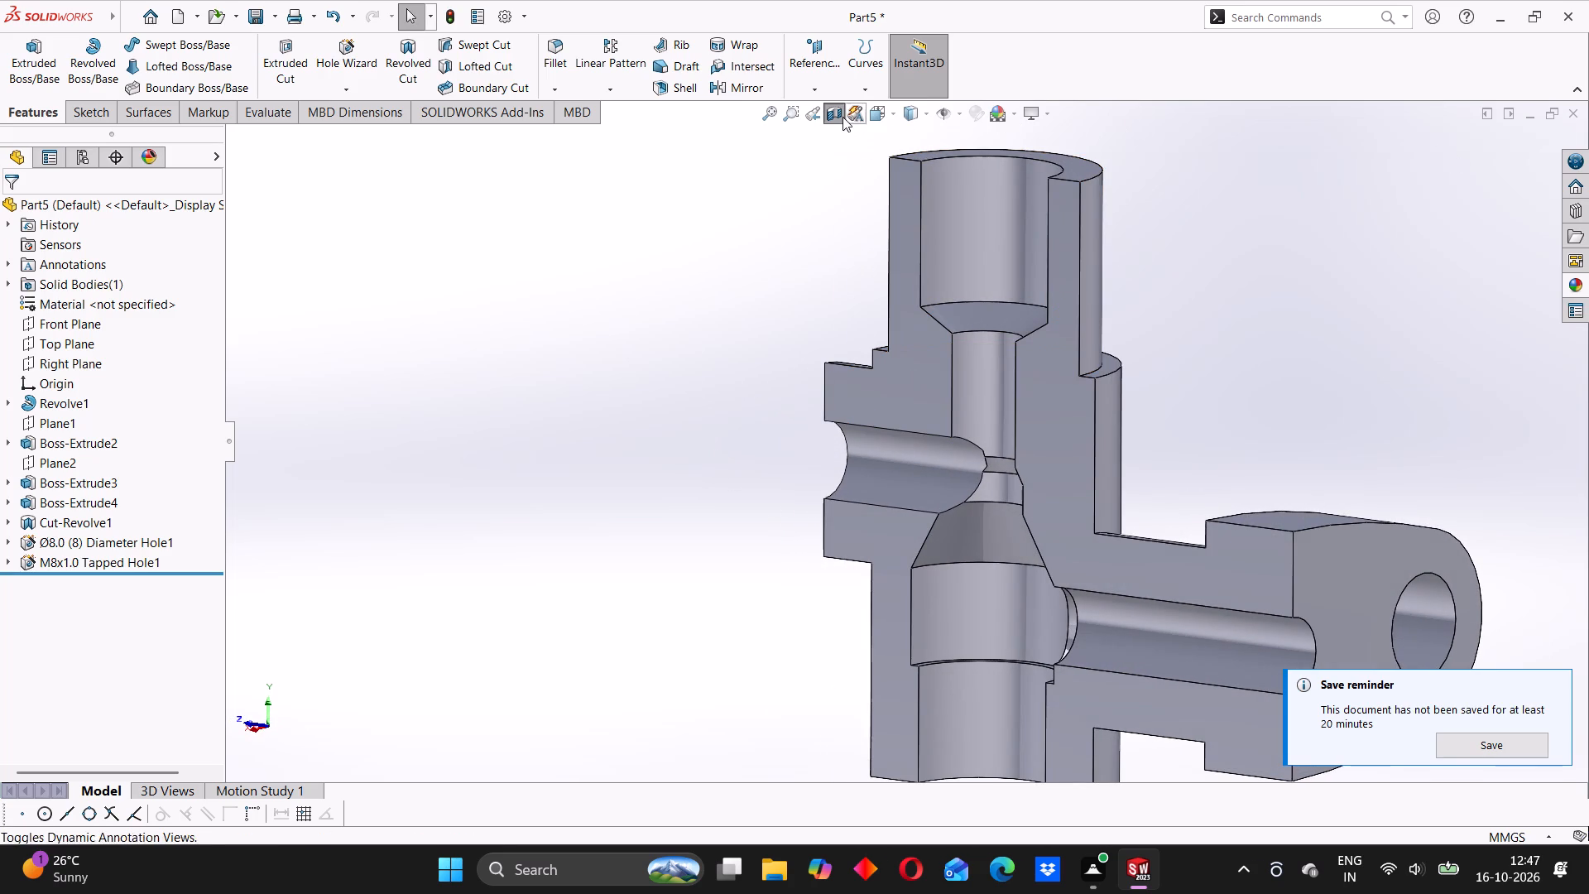
pyautogui.click(841, 114)
# Preview a fresh Right Plane section to inspect the tapped hole's thread and inner end, and close it without applying.
pyautogui.moveTo(824, 387); pyautogui.dragTo(886, 426, button='middle')
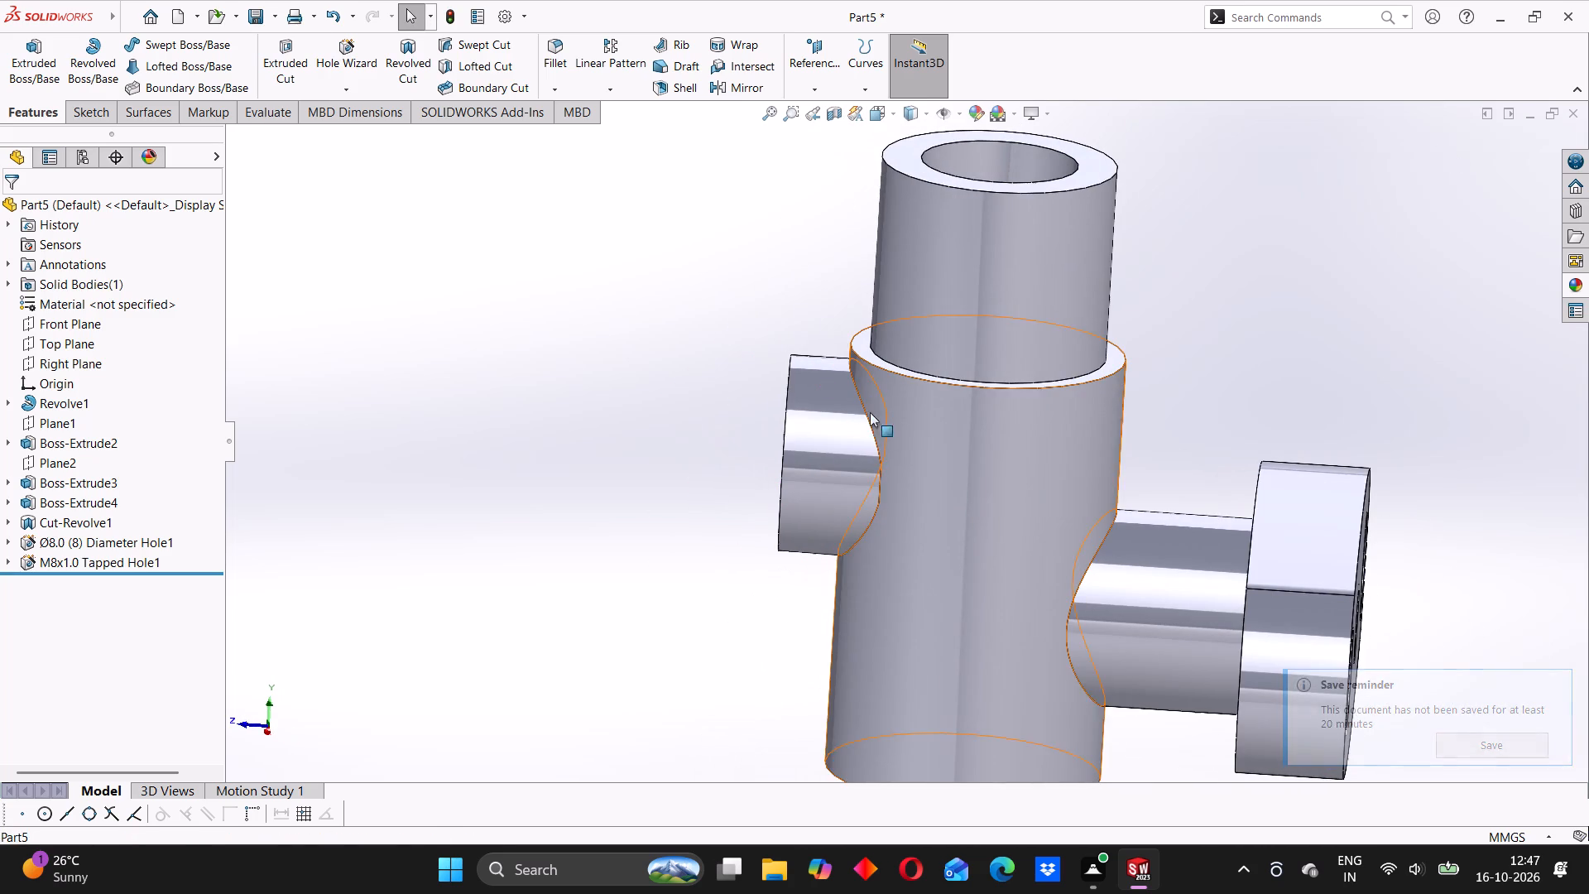
pyautogui.click(831, 111)
pyautogui.scroll(1, 958, 435)
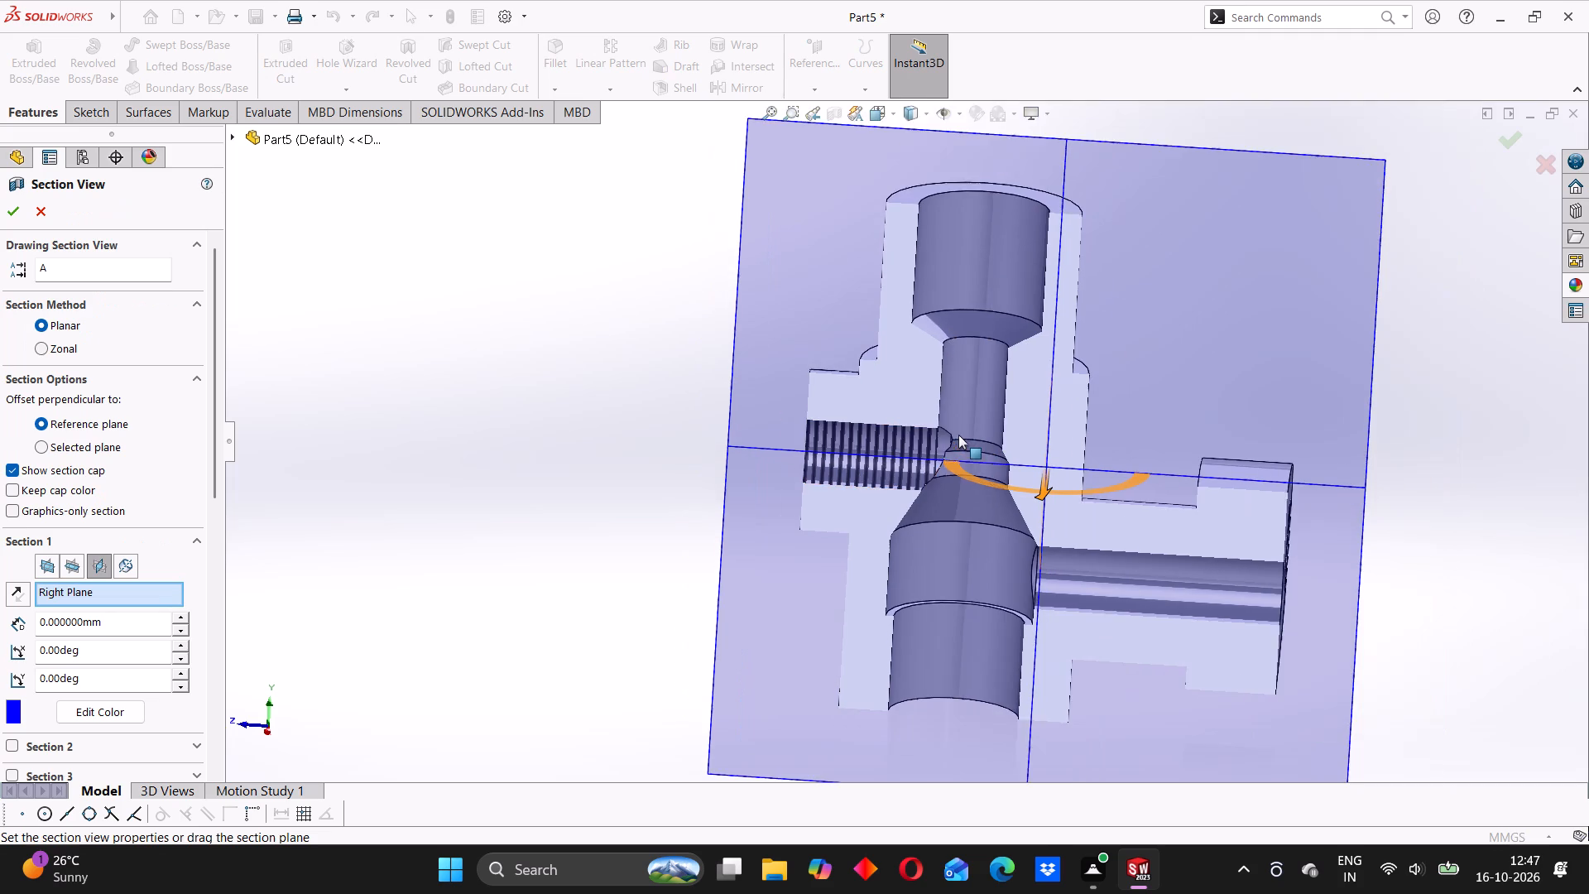
pyautogui.scroll(-3, 972, 454)
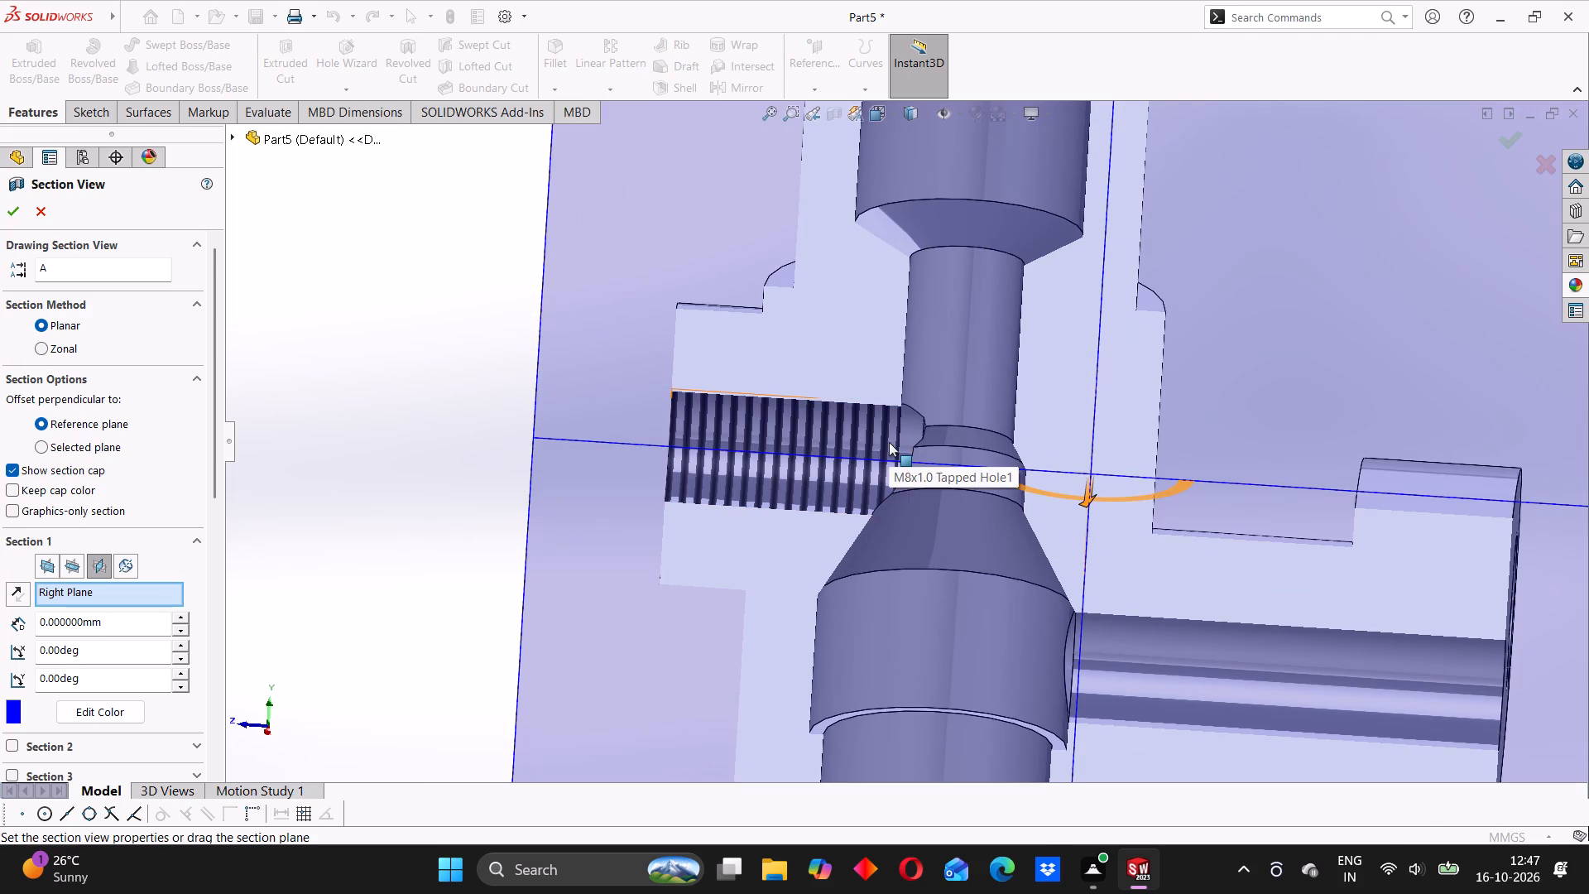
pyautogui.scroll(4, 973, 416)
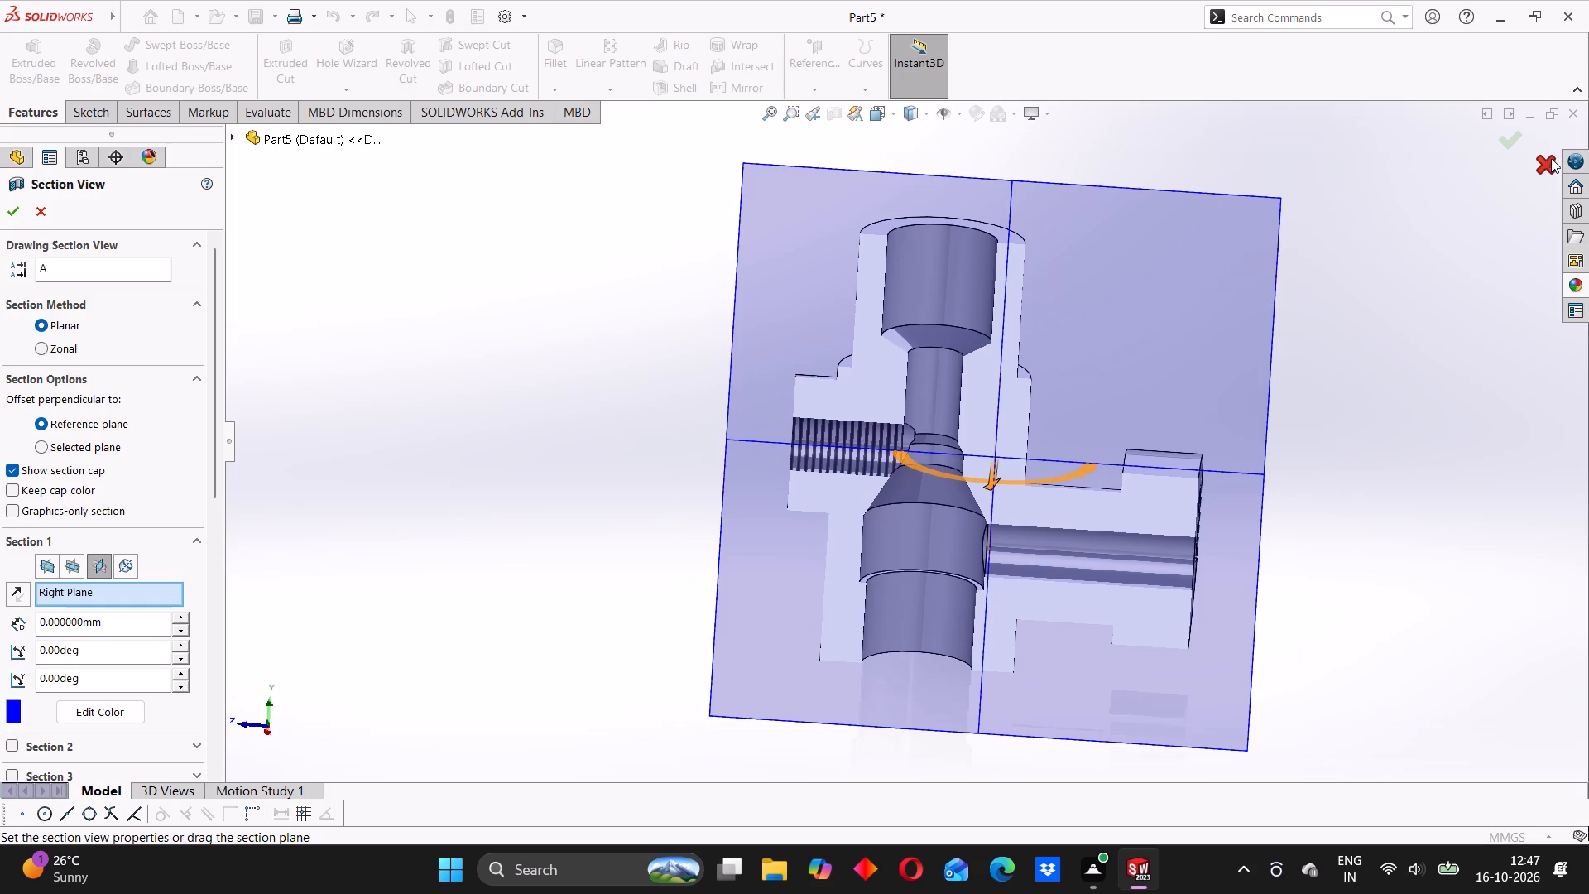
pyautogui.click(1548, 161)
# Edit the M8x1.0 tapped hole and set its angle at bottom to 120 degrees.
pyautogui.rightClick(57, 567)
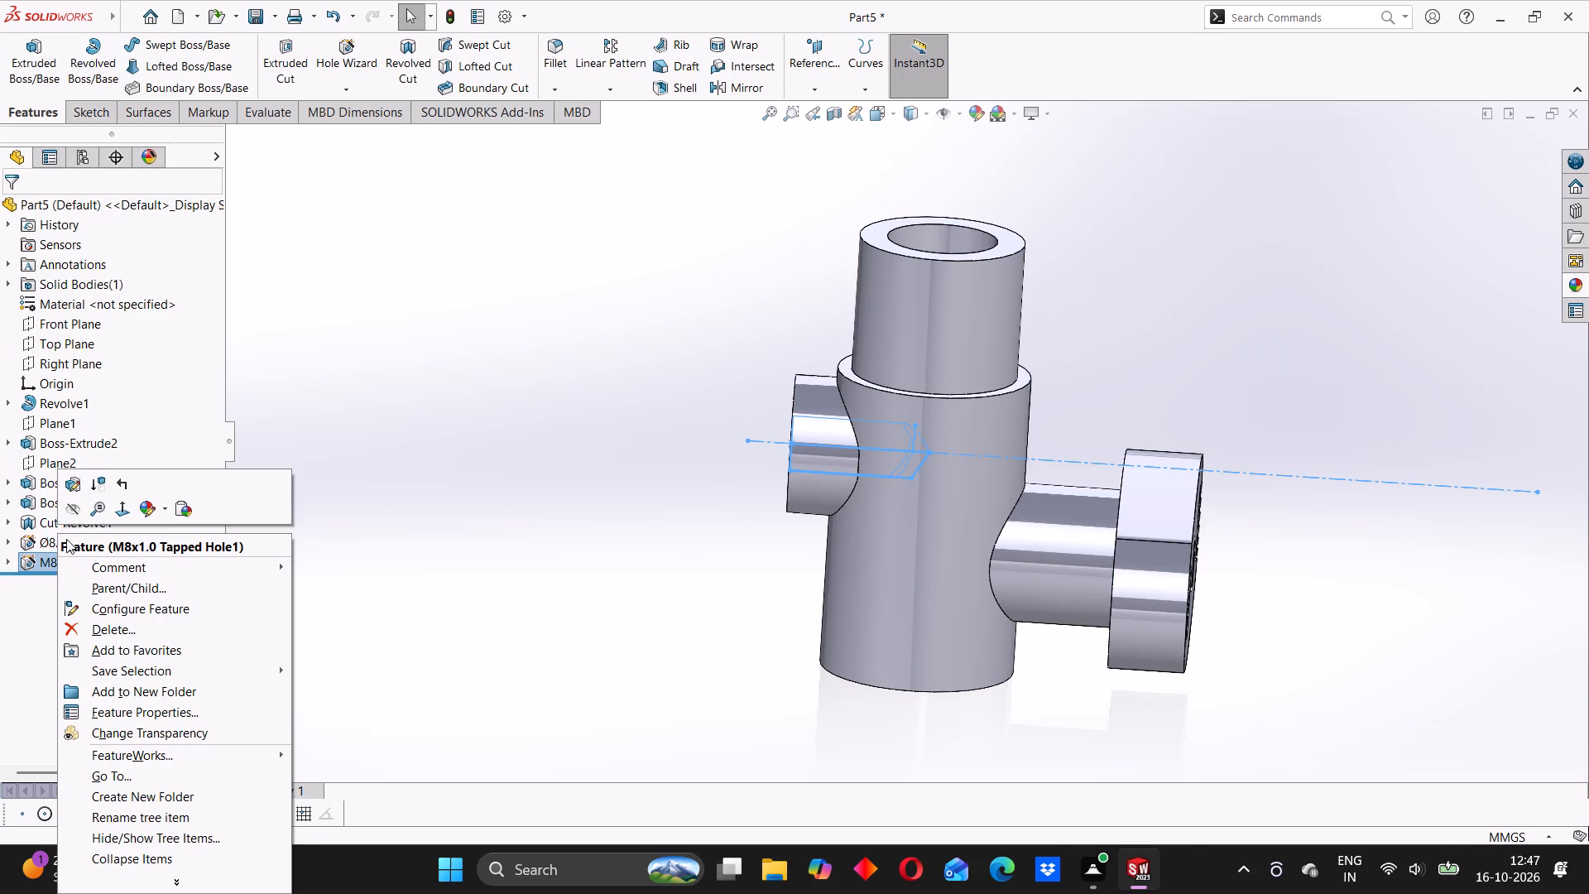
pyautogui.click(69, 490)
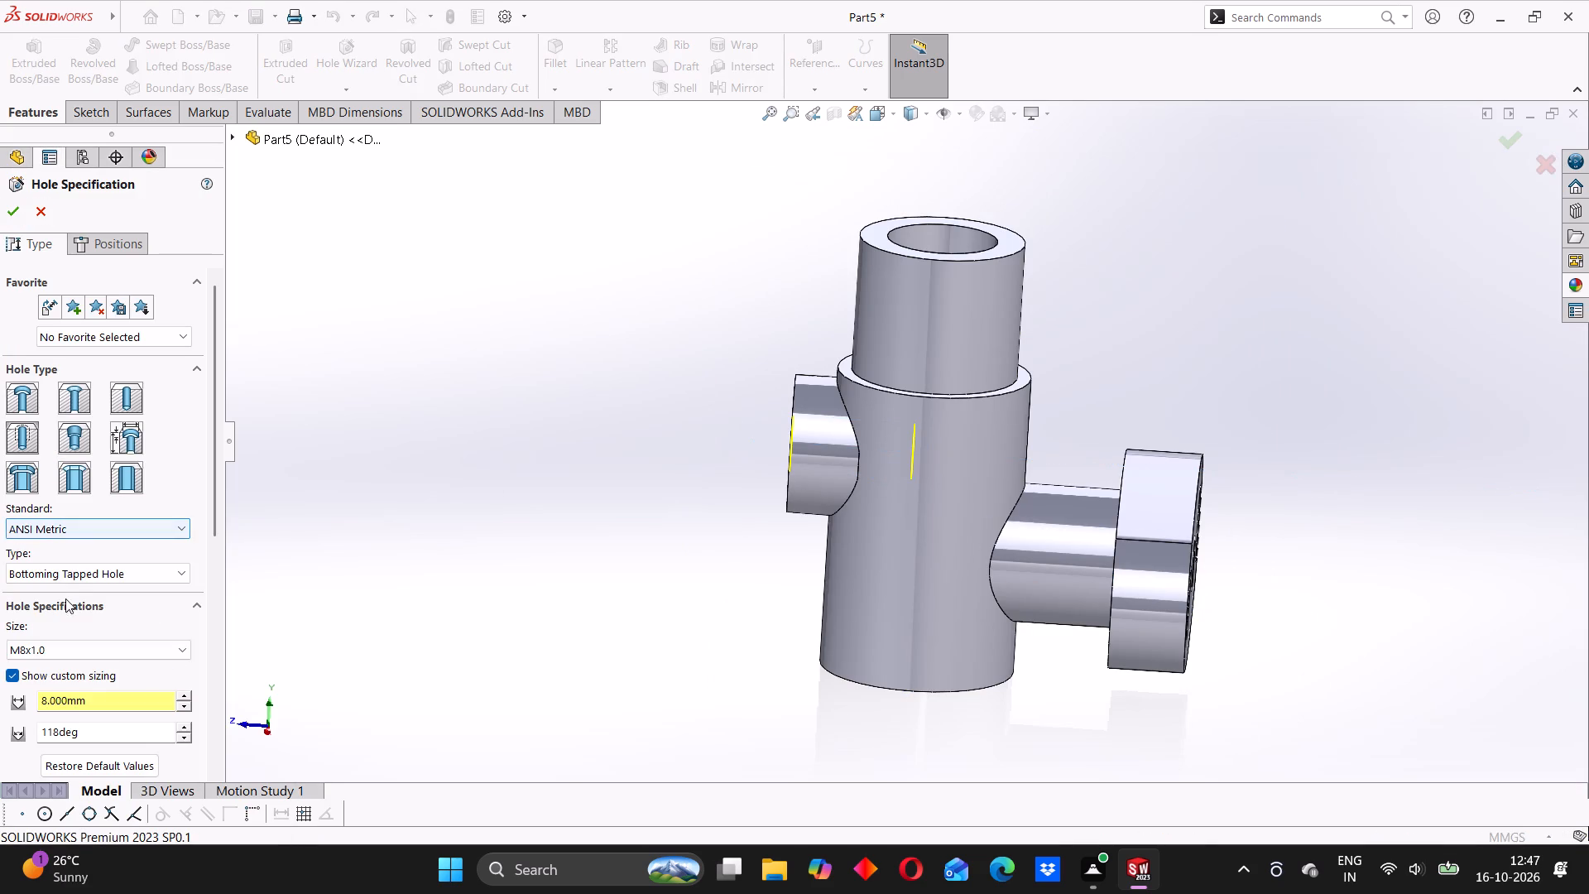
pyautogui.moveTo(84, 730); pyautogui.dragTo(27, 747)
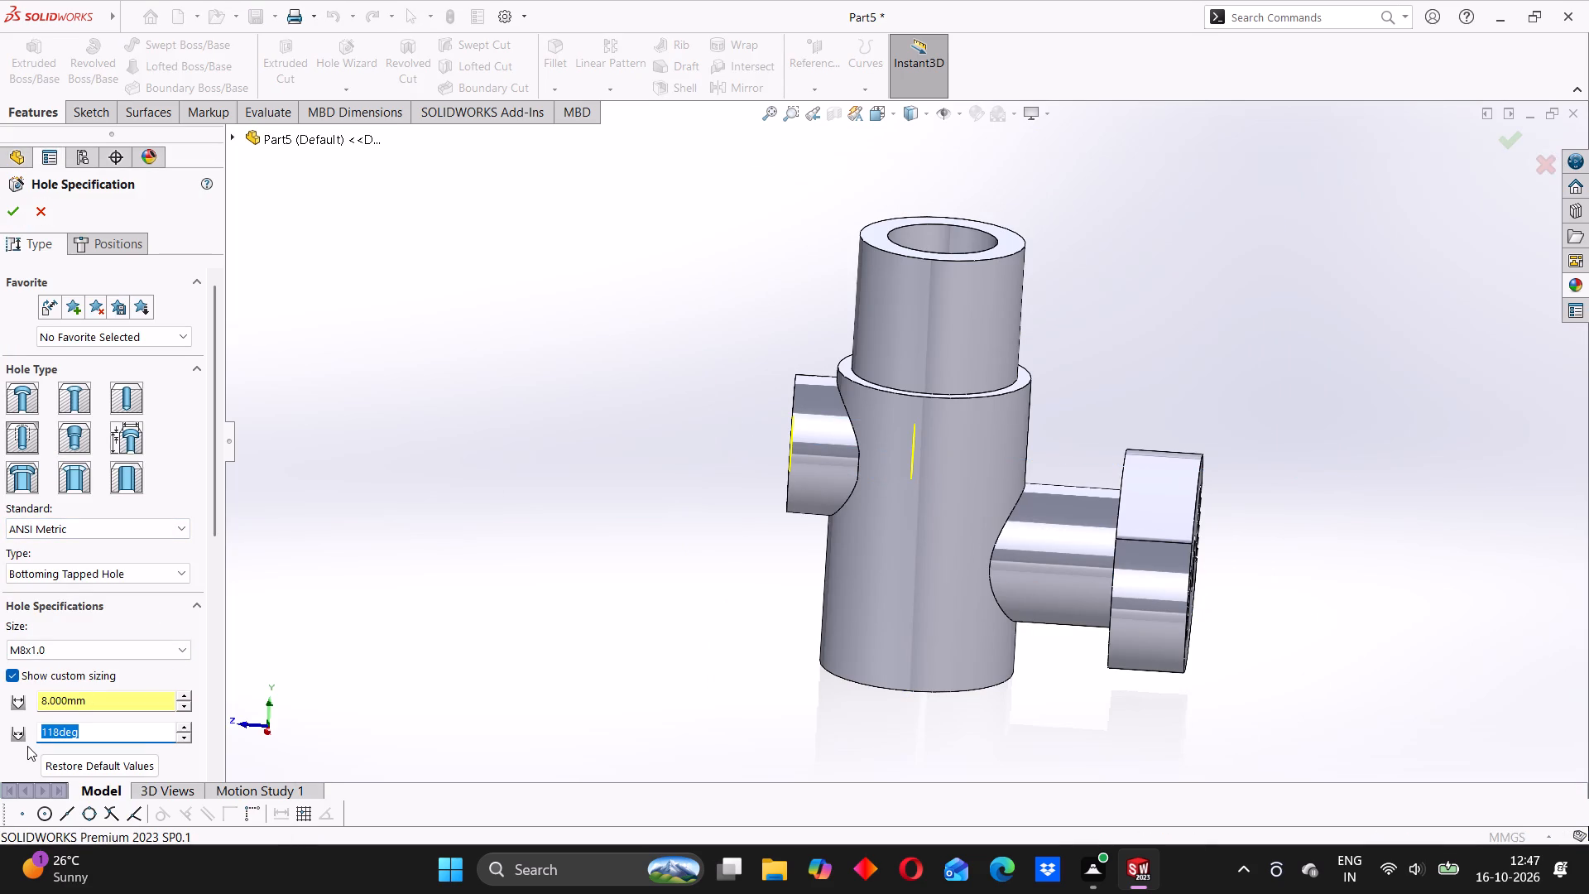
pyautogui.write('120')
pyautogui.press('Return')
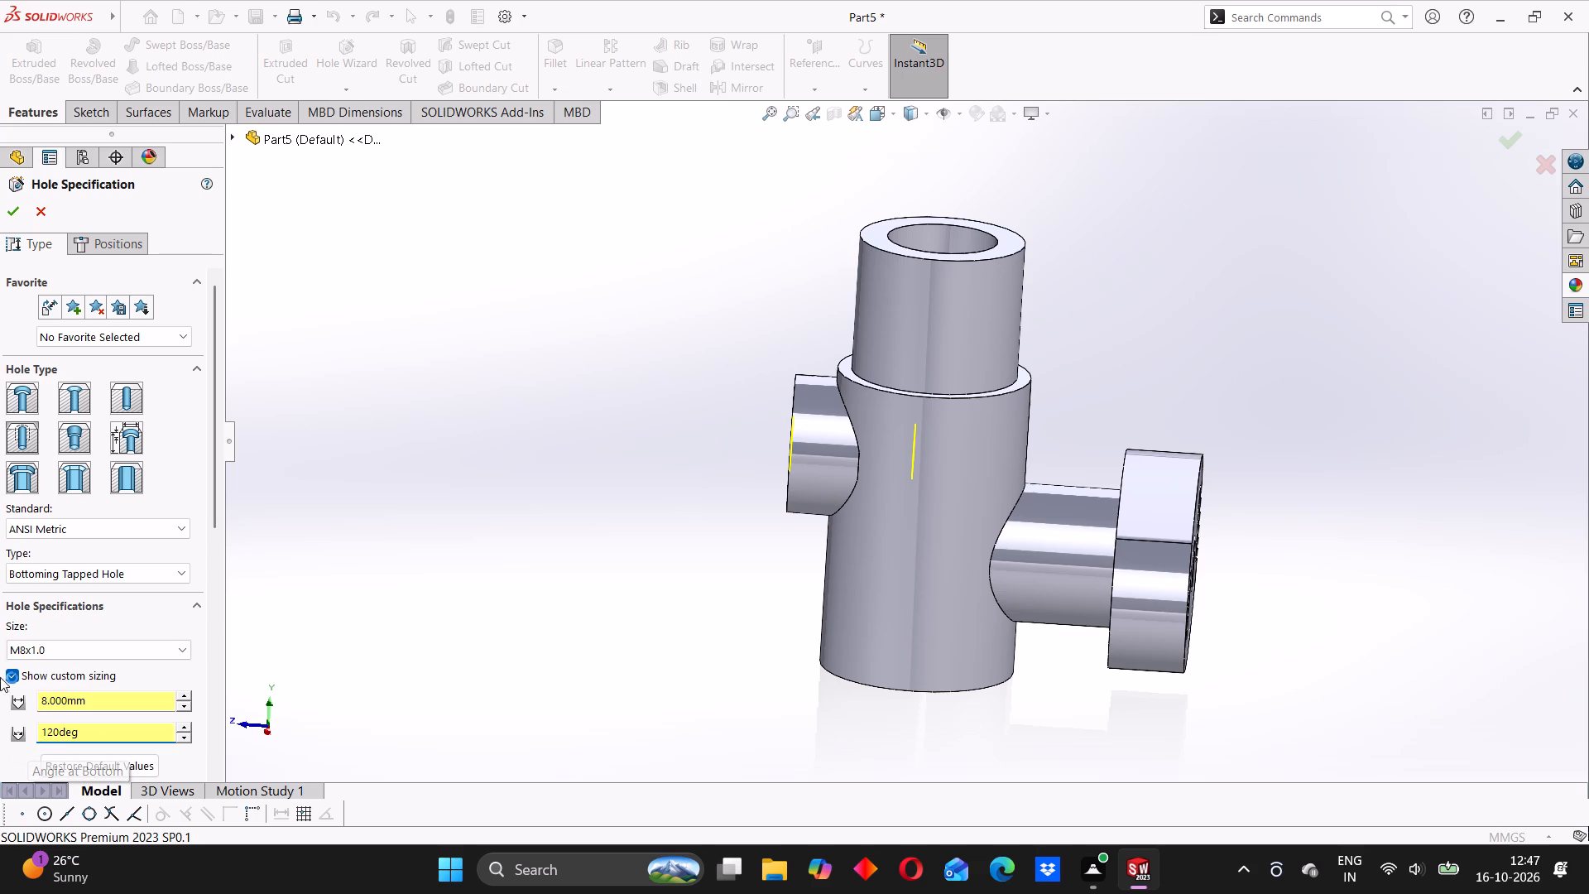
pyautogui.click(9, 223)
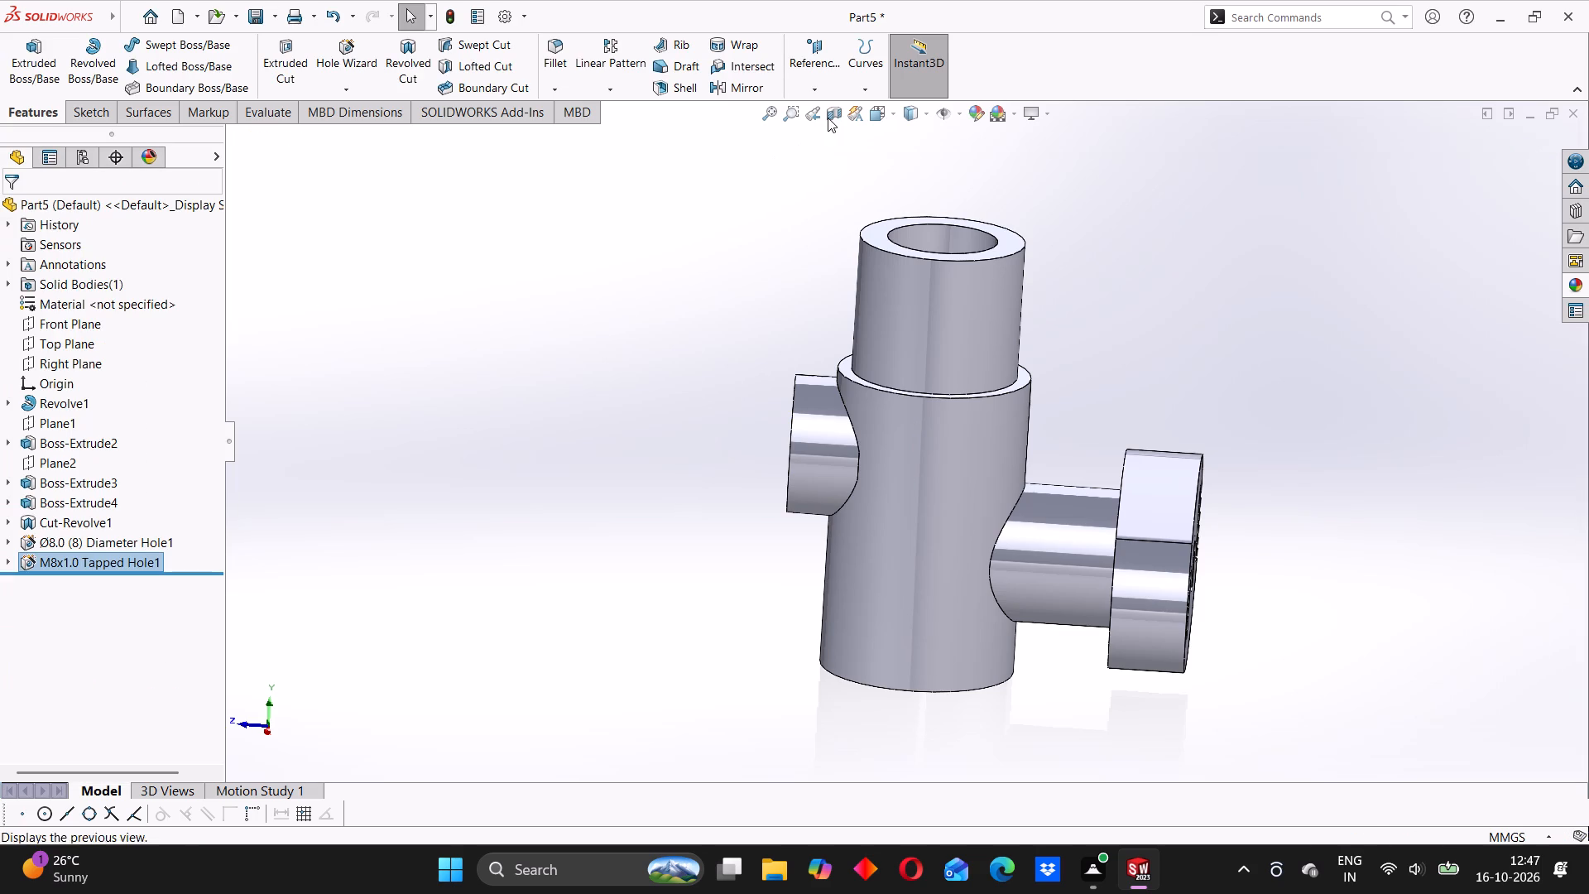
# Preview a Right Plane section to check the tapped hole's conical end at the main bore, and close it without applying.
pyautogui.click(828, 116)
pyautogui.scroll(-9, 921, 456)
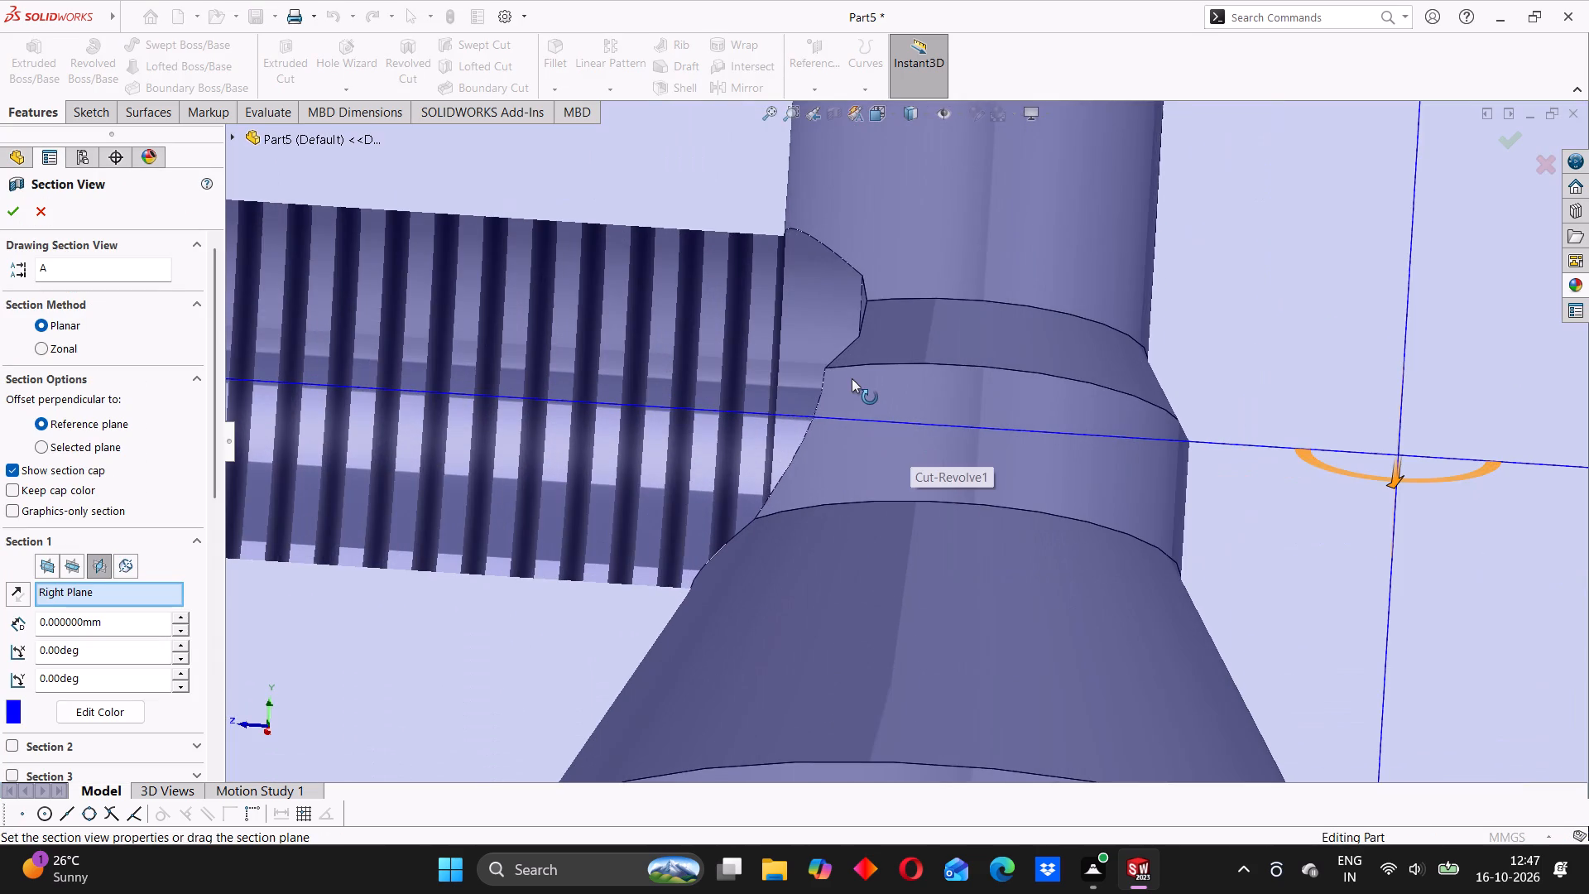
pyautogui.scroll(9, 853, 372)
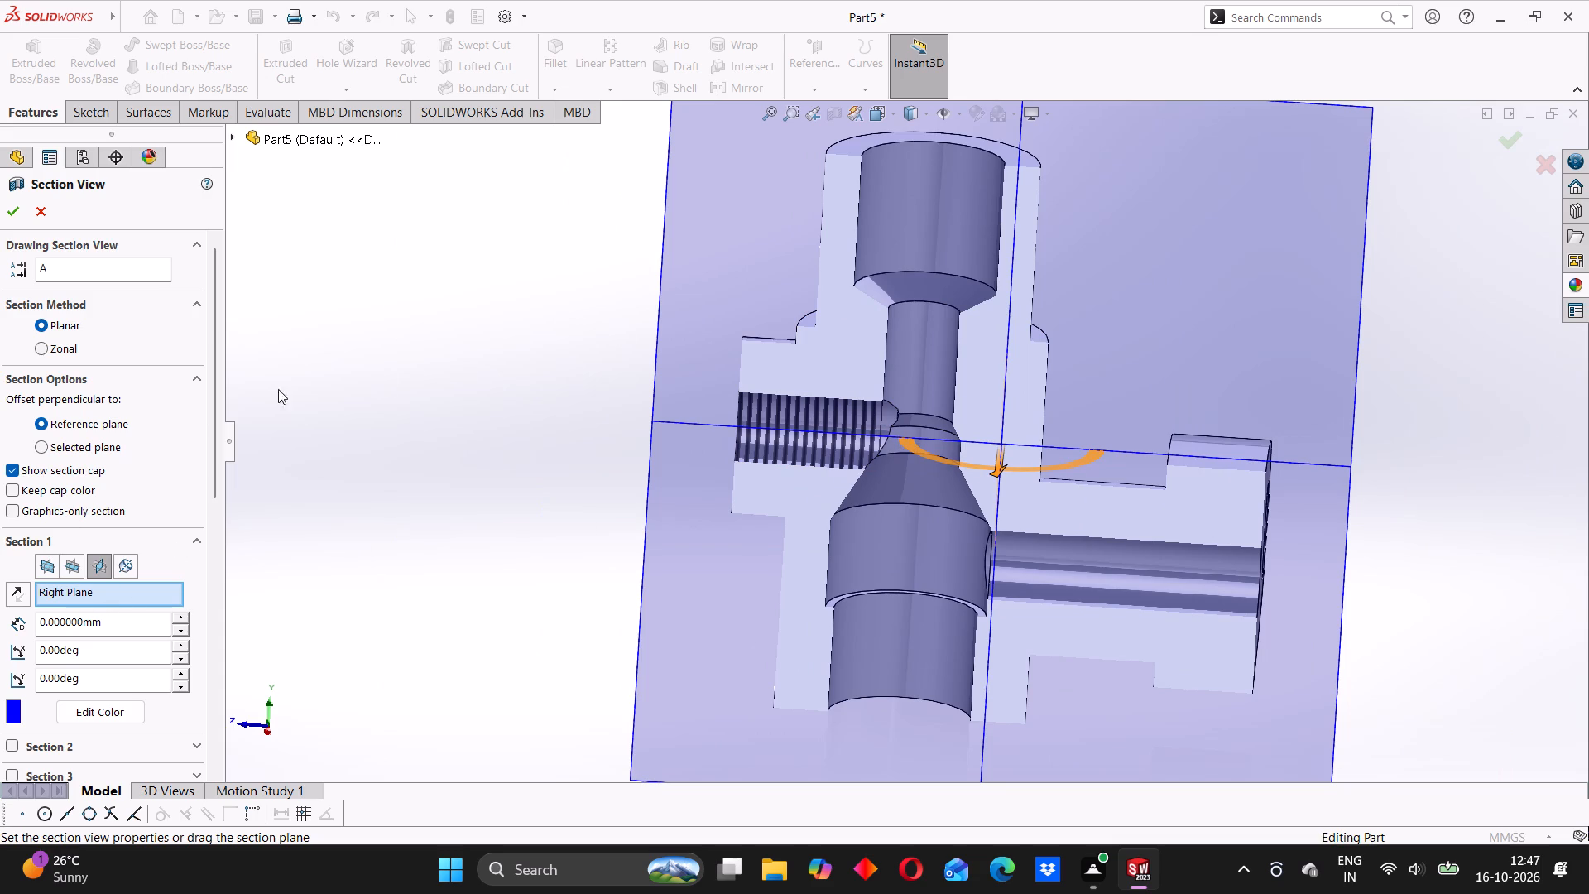
pyautogui.click(1538, 167)
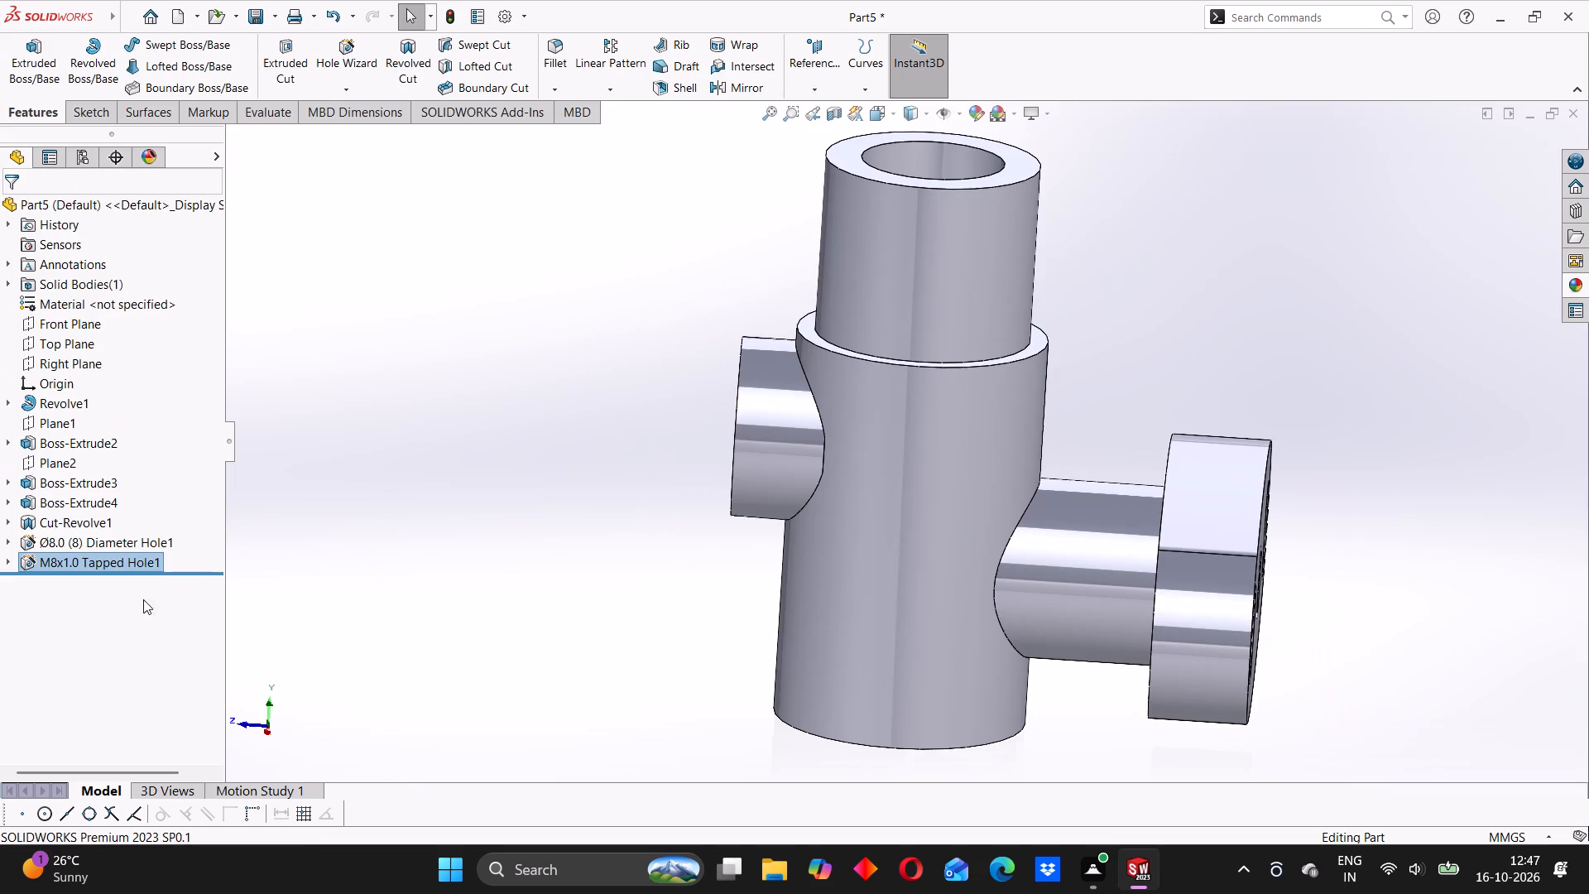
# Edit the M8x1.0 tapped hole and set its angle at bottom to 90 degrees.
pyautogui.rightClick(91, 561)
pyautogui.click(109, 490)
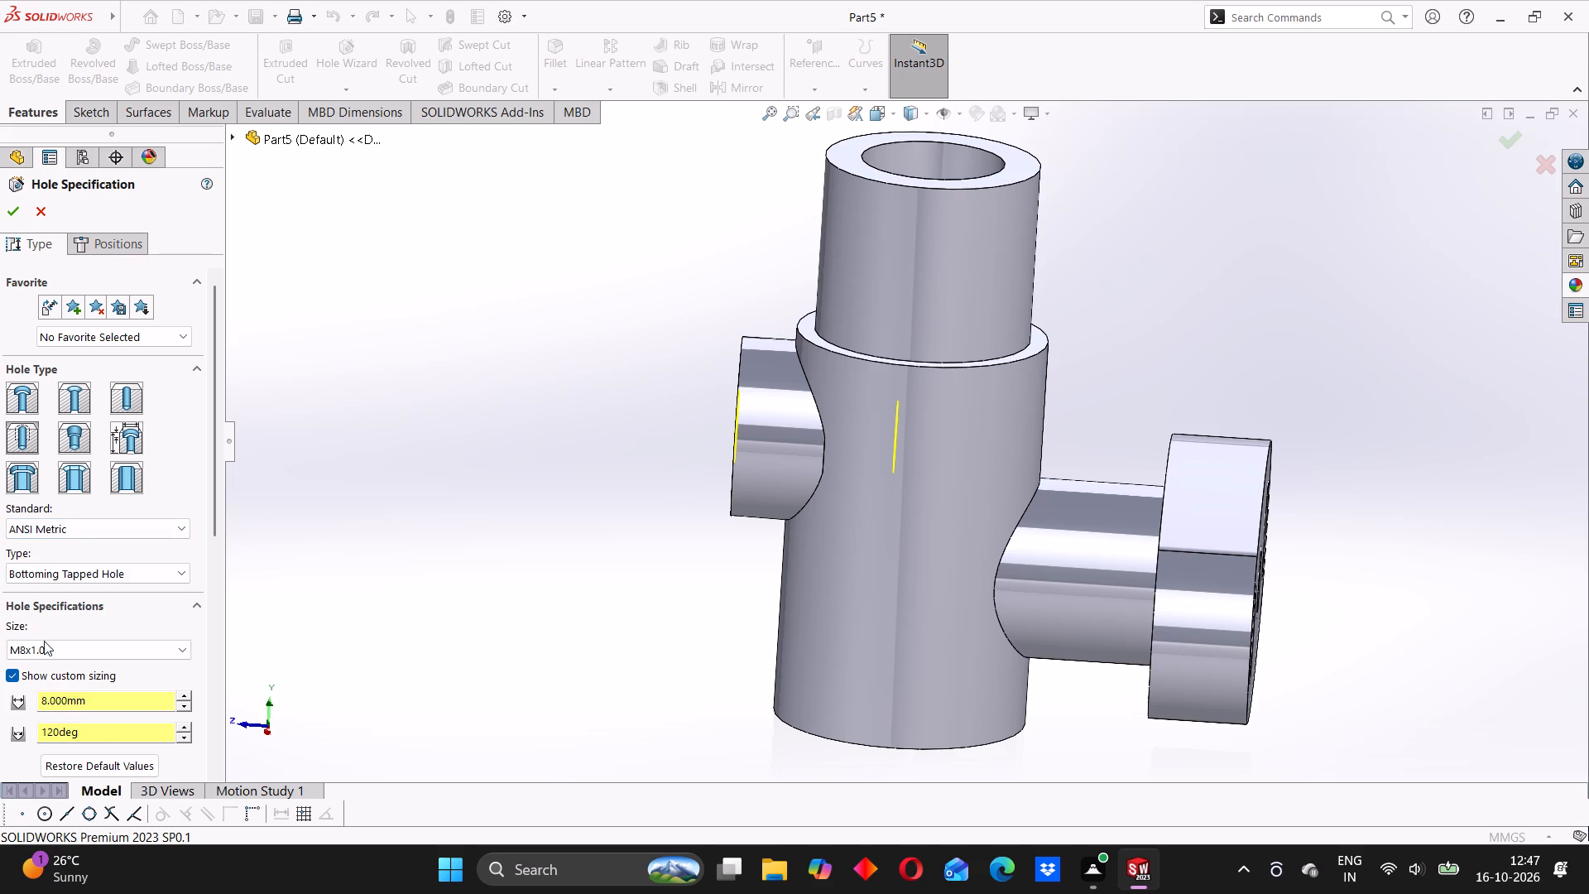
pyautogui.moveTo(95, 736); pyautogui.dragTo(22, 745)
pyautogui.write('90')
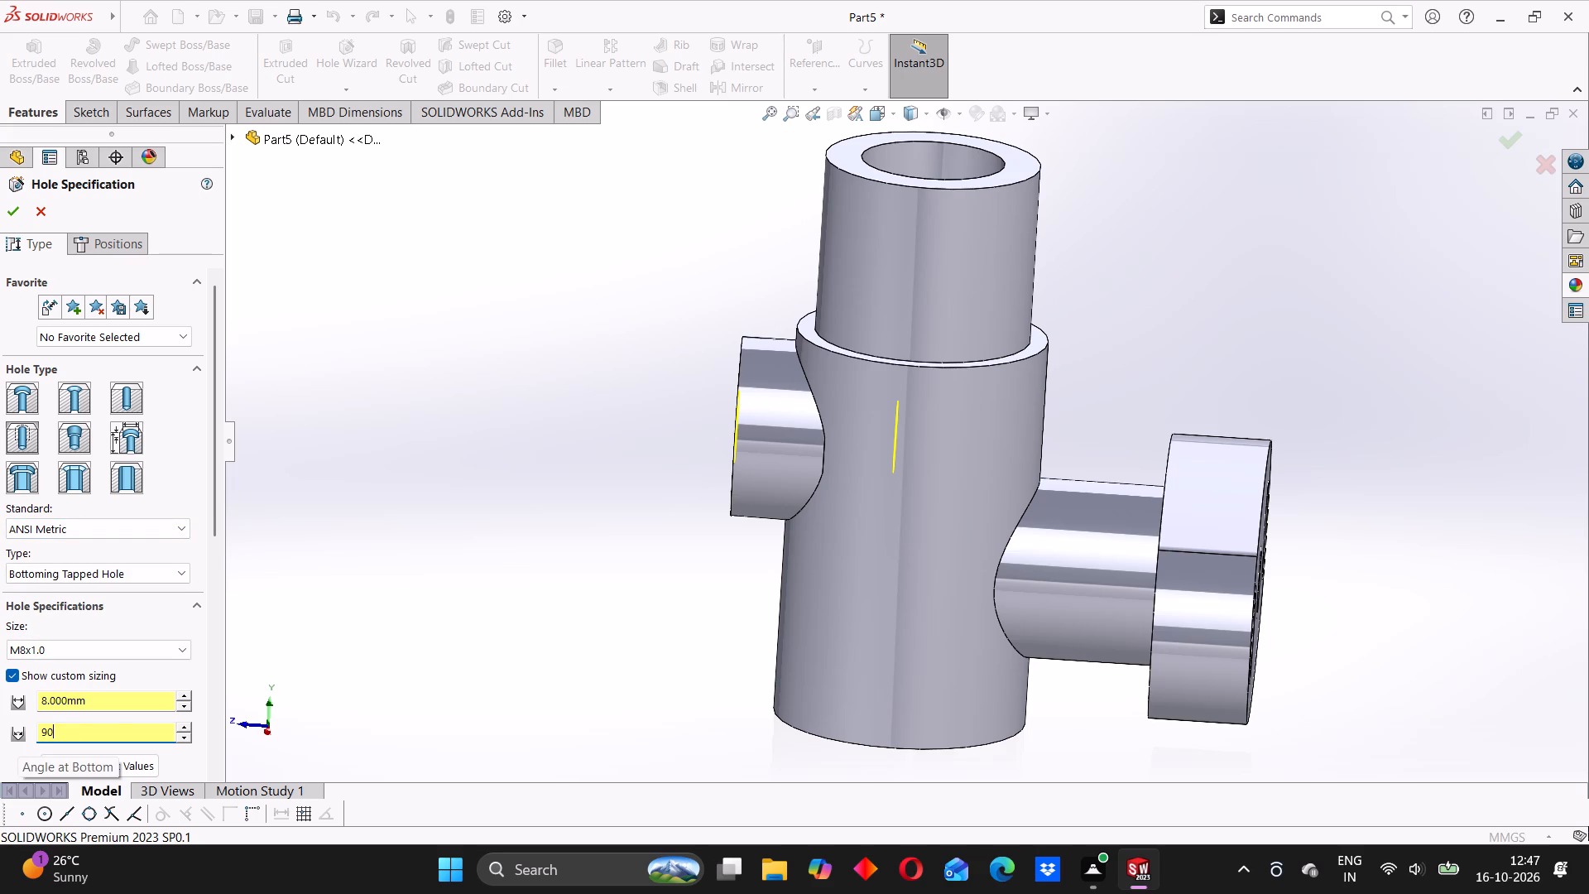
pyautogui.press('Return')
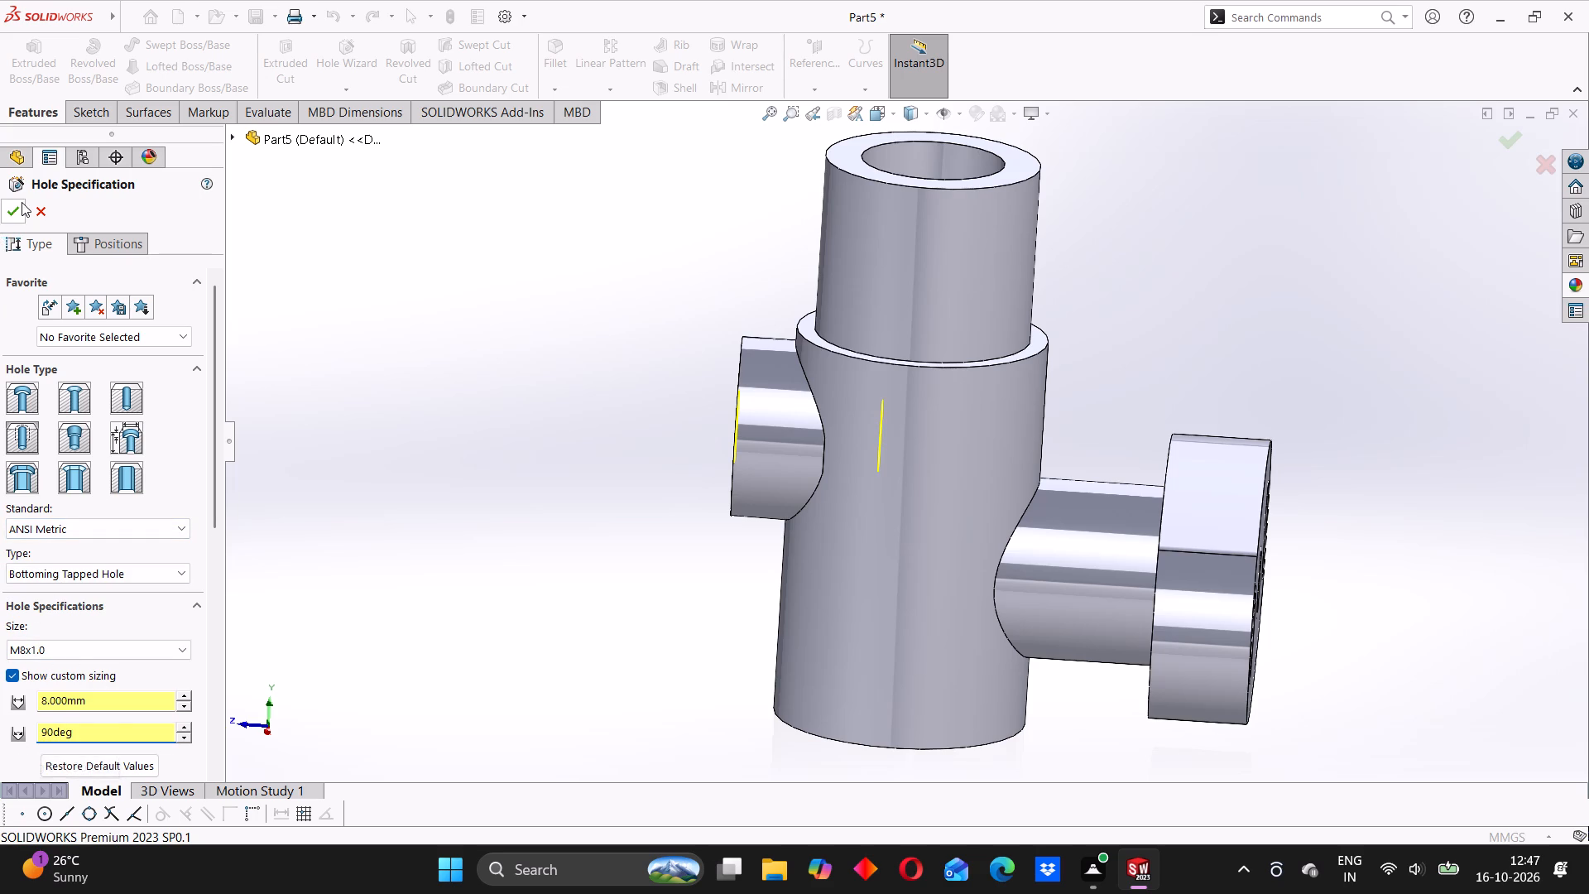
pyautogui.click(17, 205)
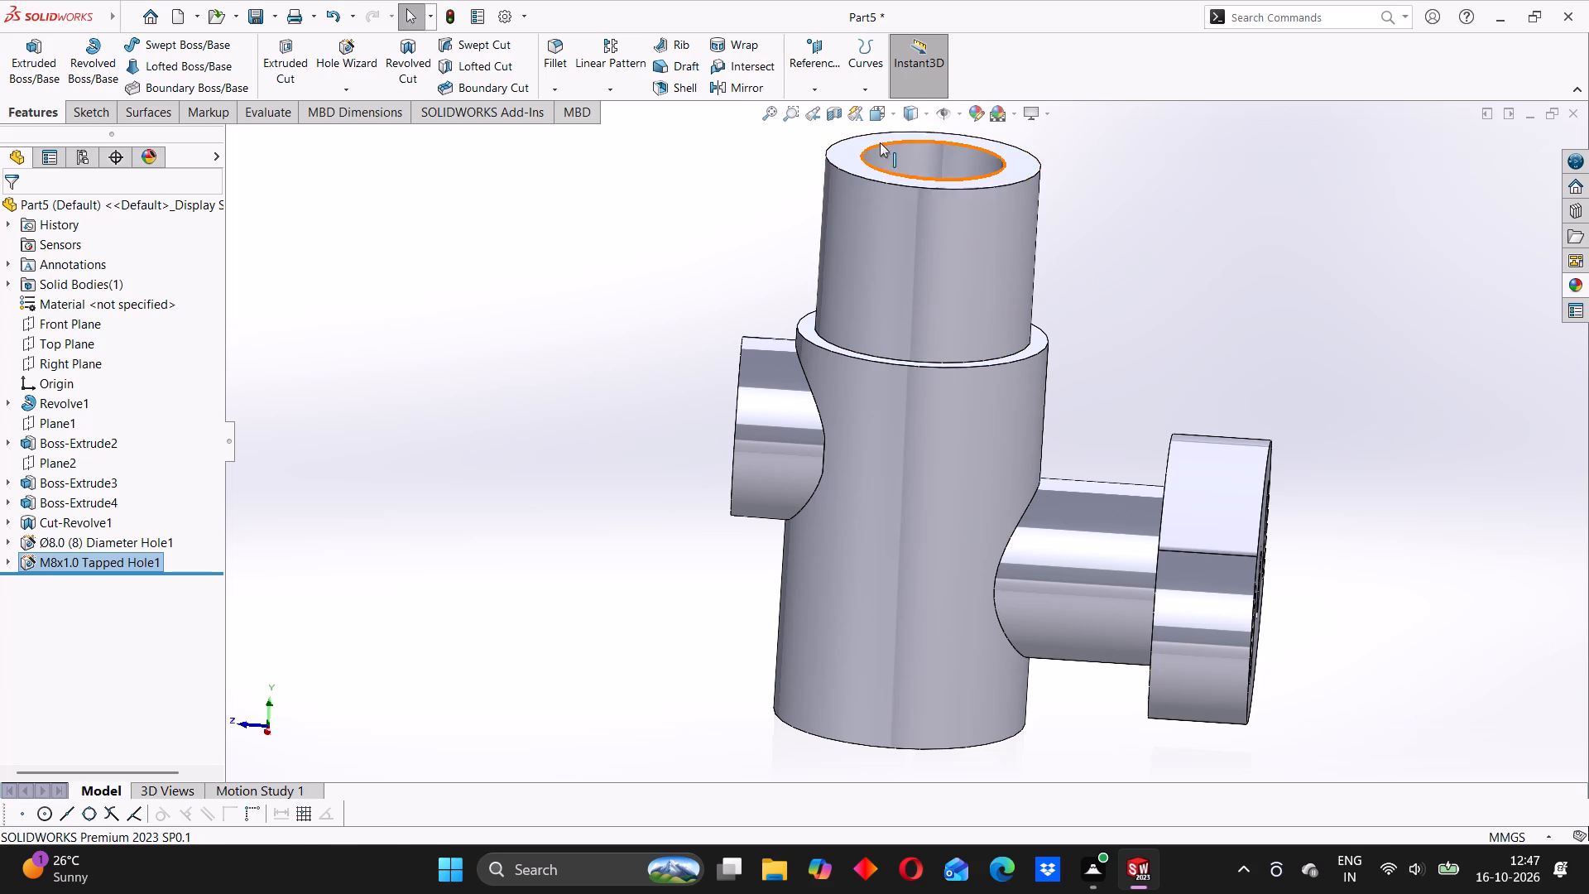
# Preview a Right Plane section to check where the tapped hole's inner end meets the main bore, and close it without applying.
pyautogui.click(833, 112)
pyautogui.scroll(-8, 894, 429)
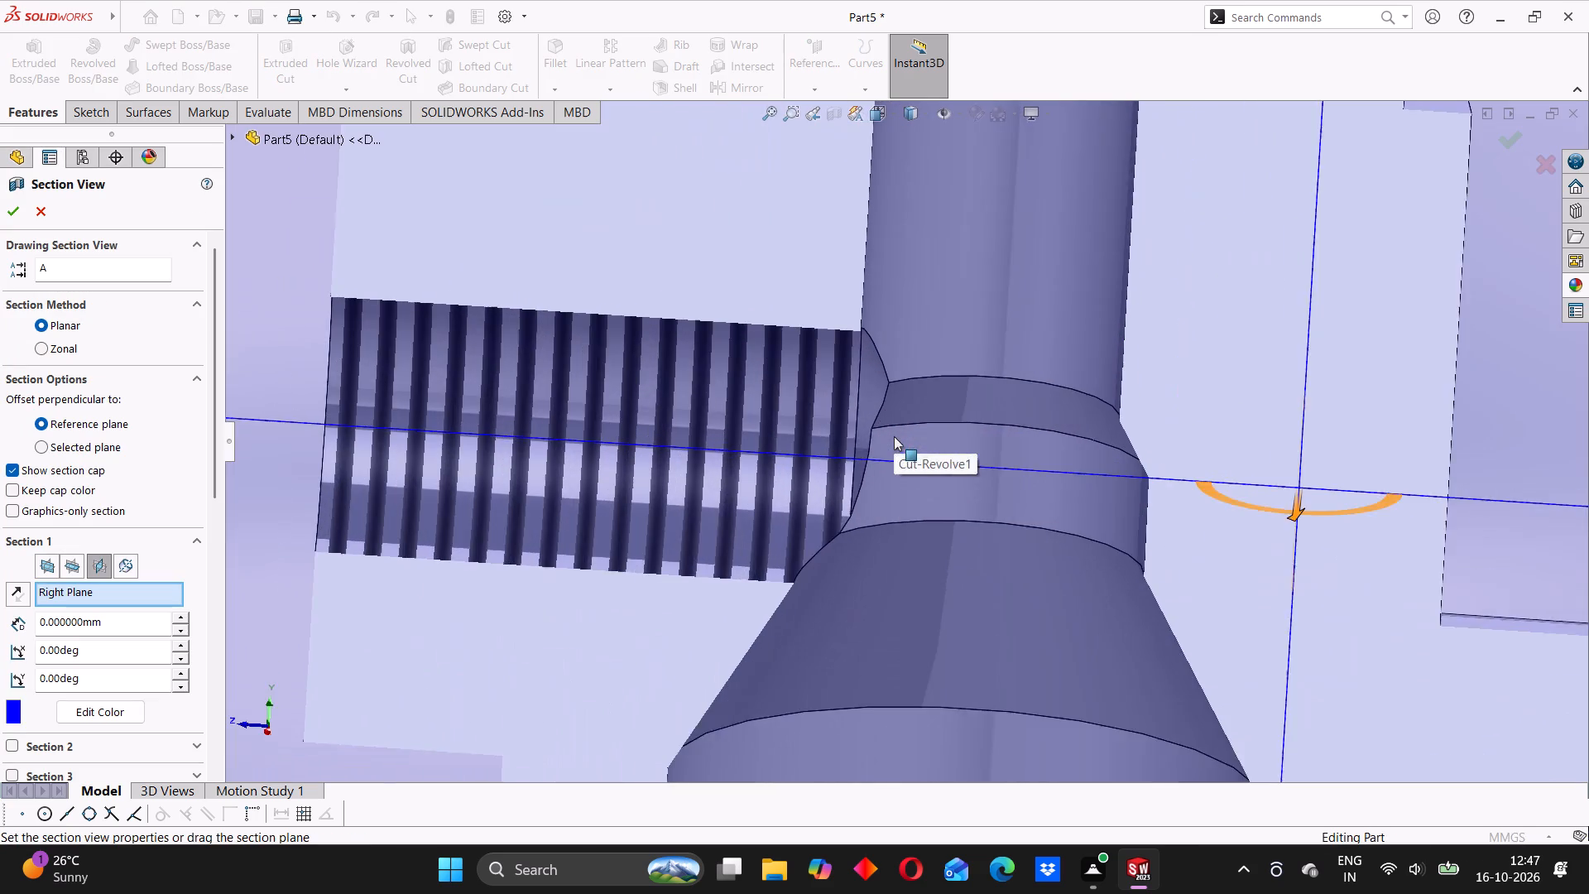
pyautogui.scroll(6, 893, 411)
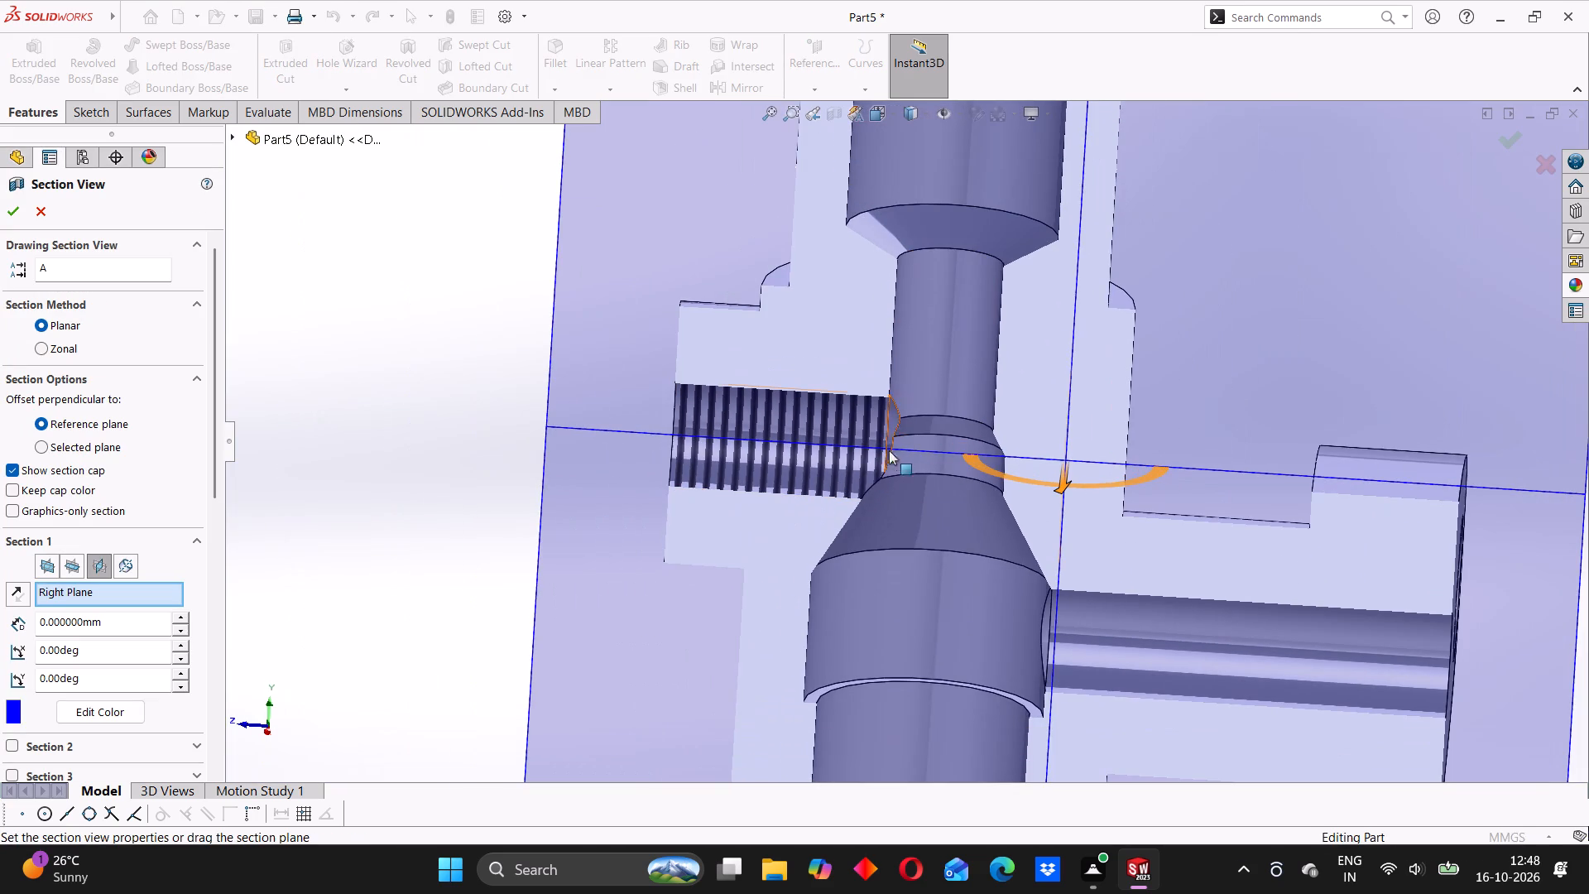
pyautogui.scroll(-3, 909, 404)
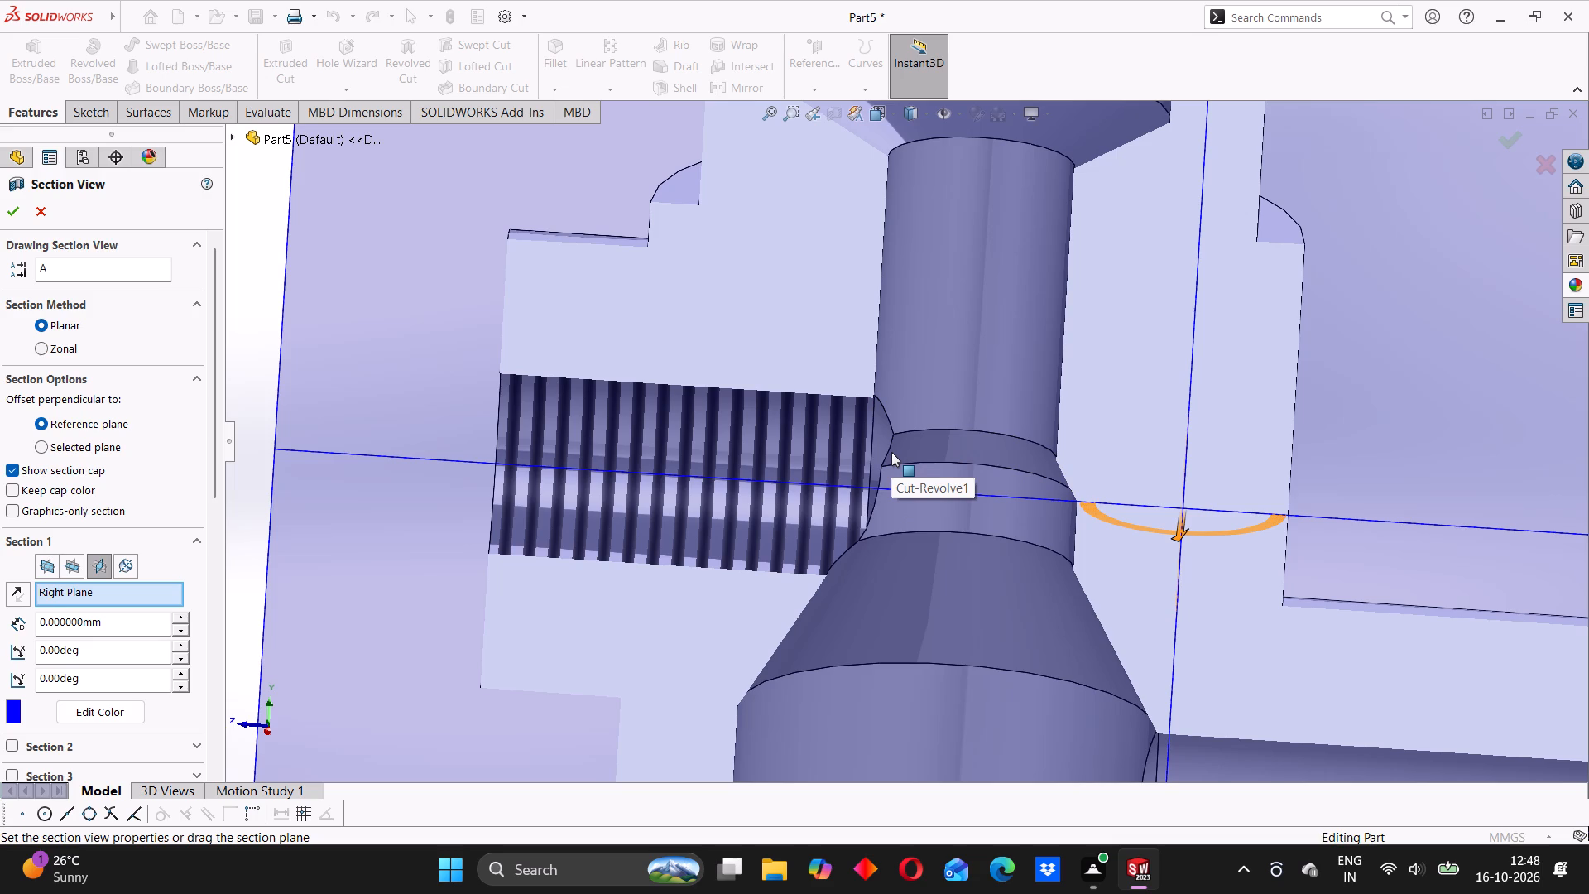
pyautogui.scroll(5, 919, 445)
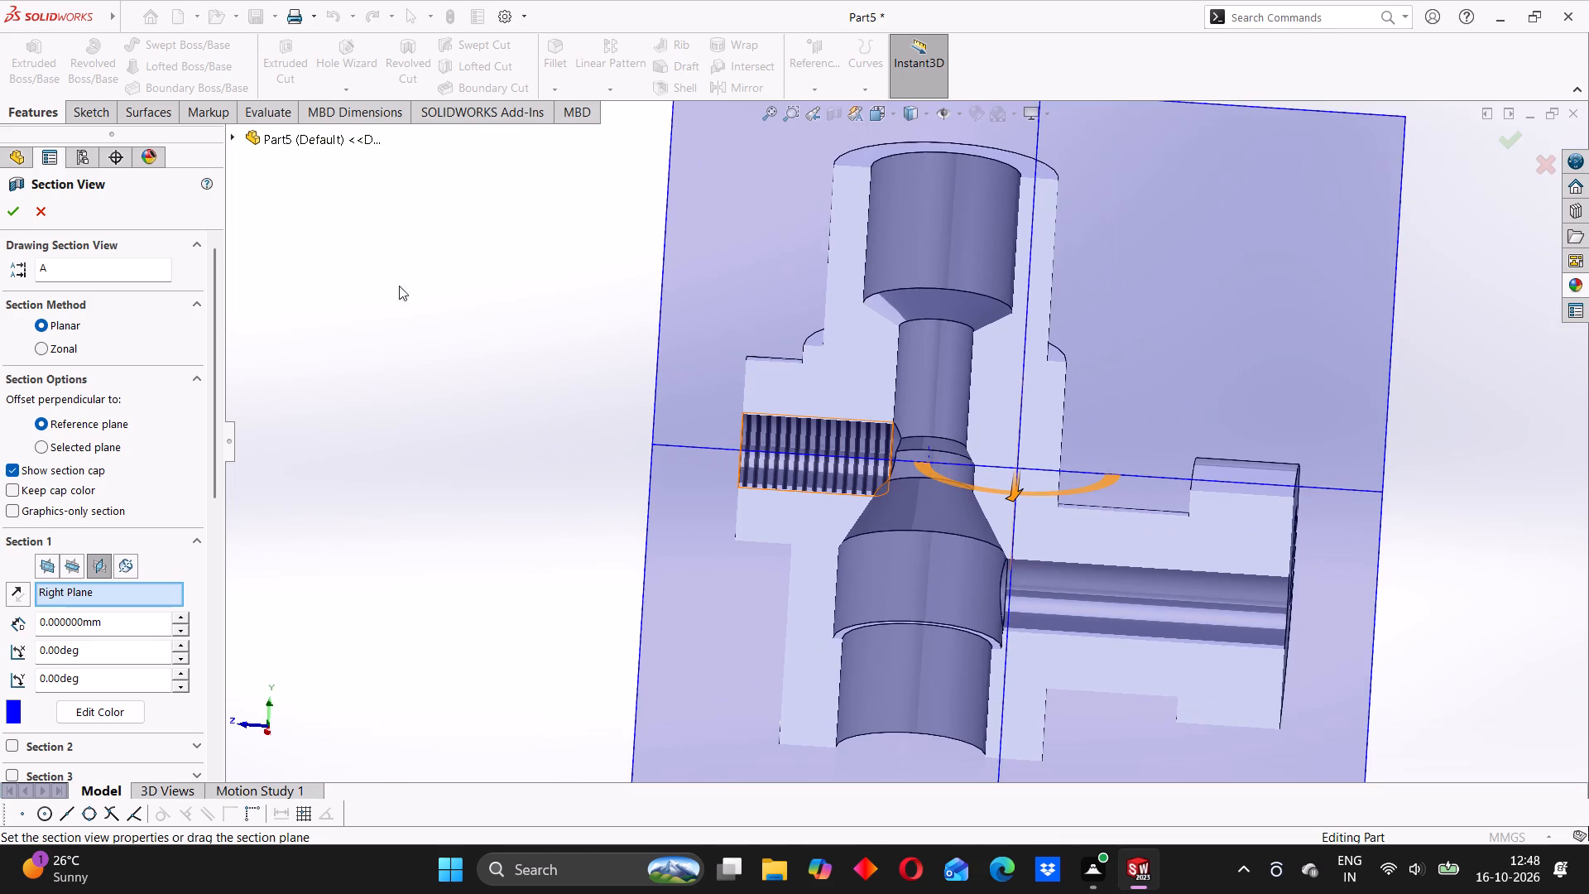
pyautogui.click(1536, 163)
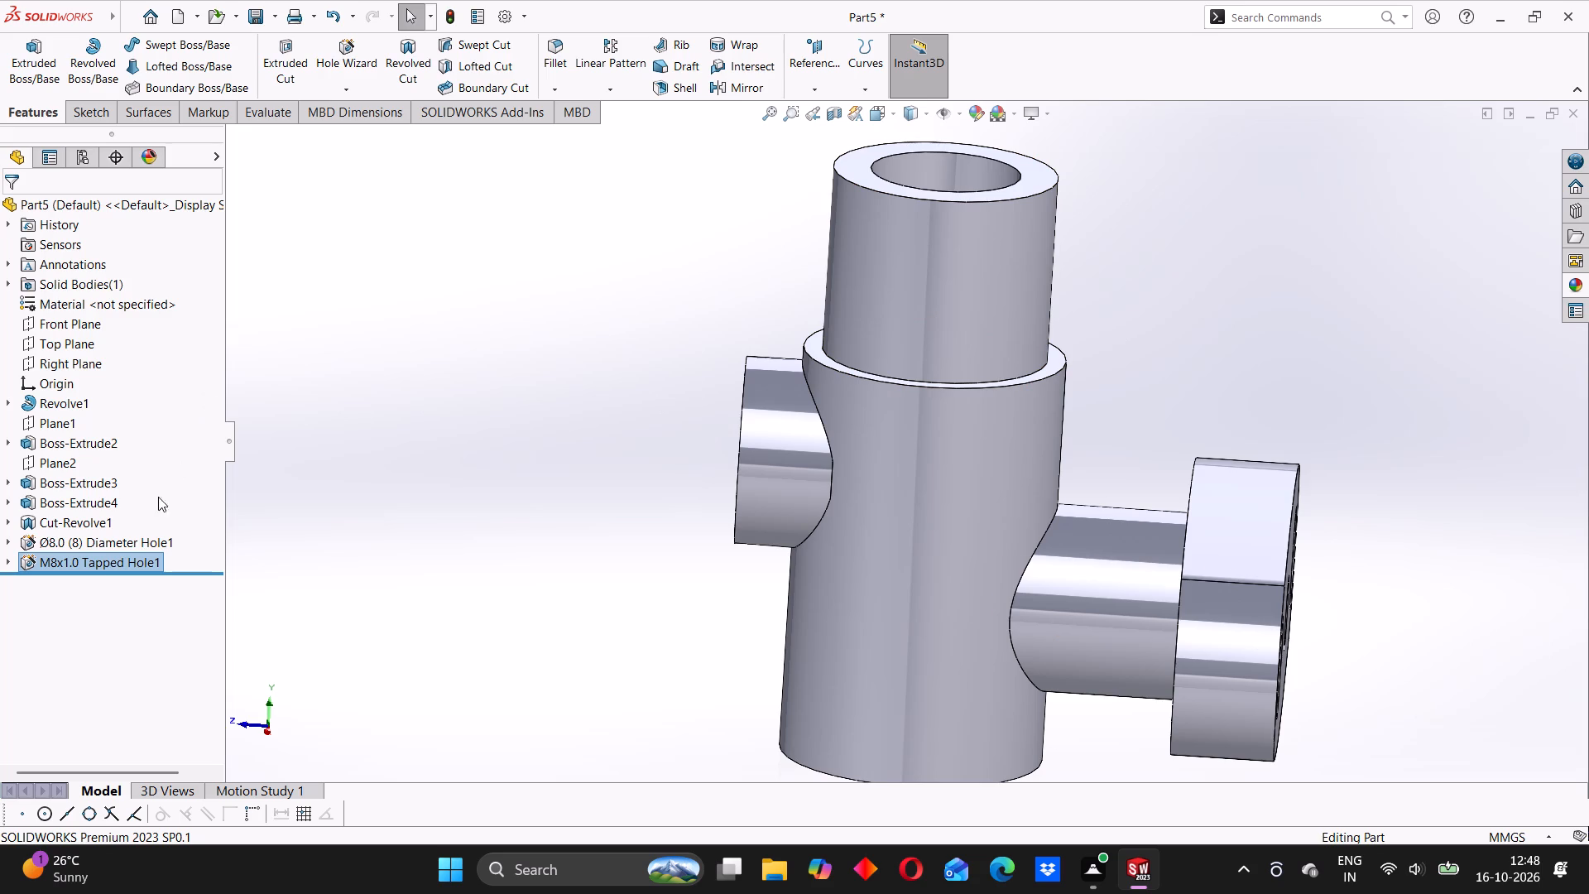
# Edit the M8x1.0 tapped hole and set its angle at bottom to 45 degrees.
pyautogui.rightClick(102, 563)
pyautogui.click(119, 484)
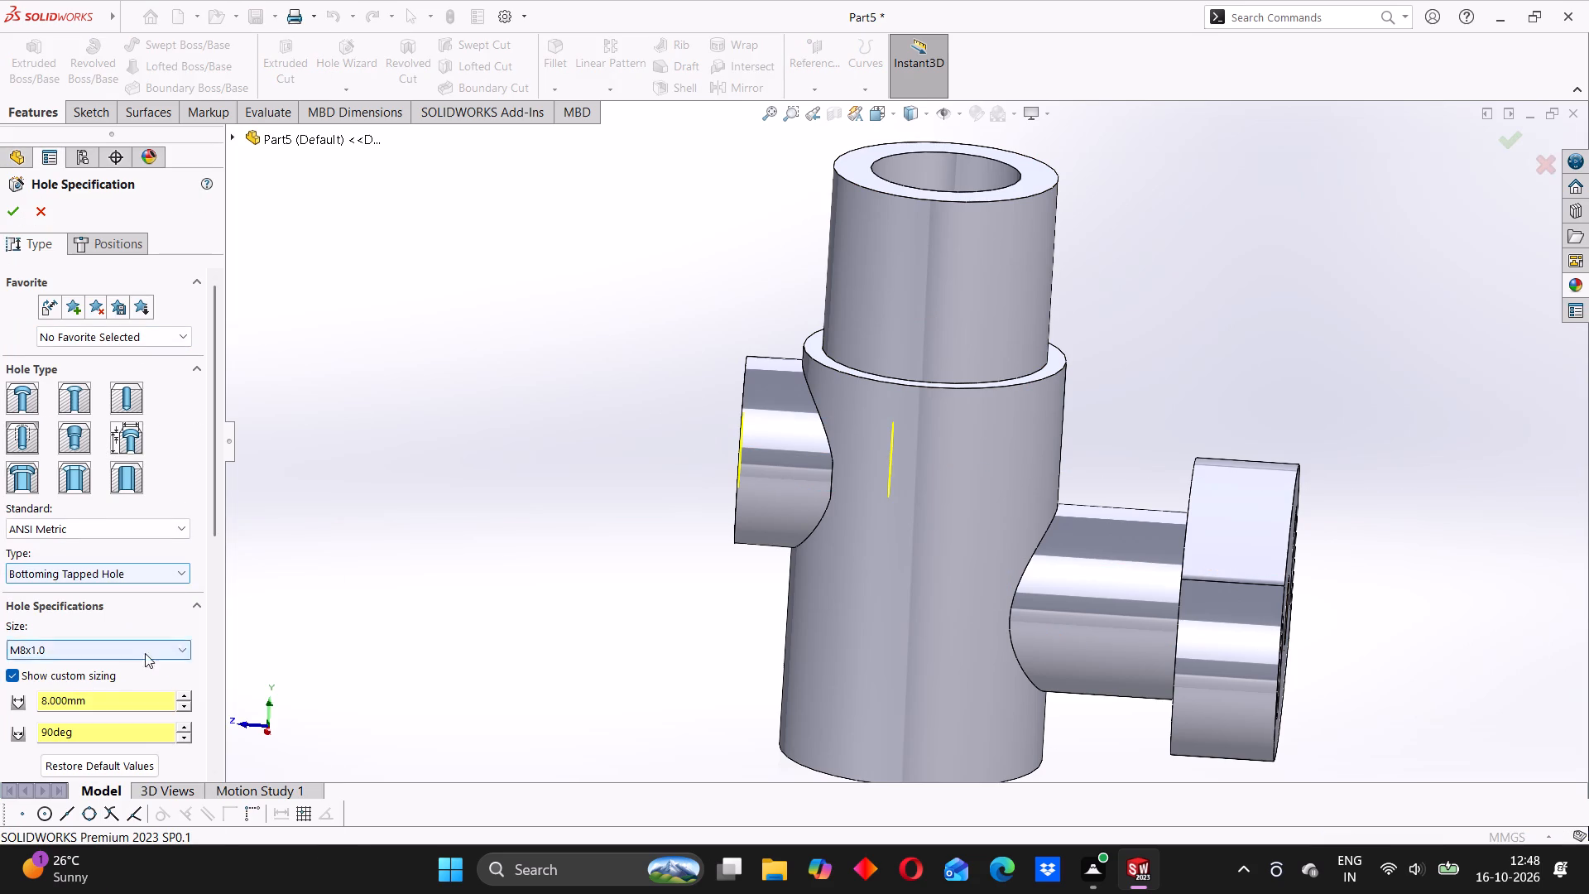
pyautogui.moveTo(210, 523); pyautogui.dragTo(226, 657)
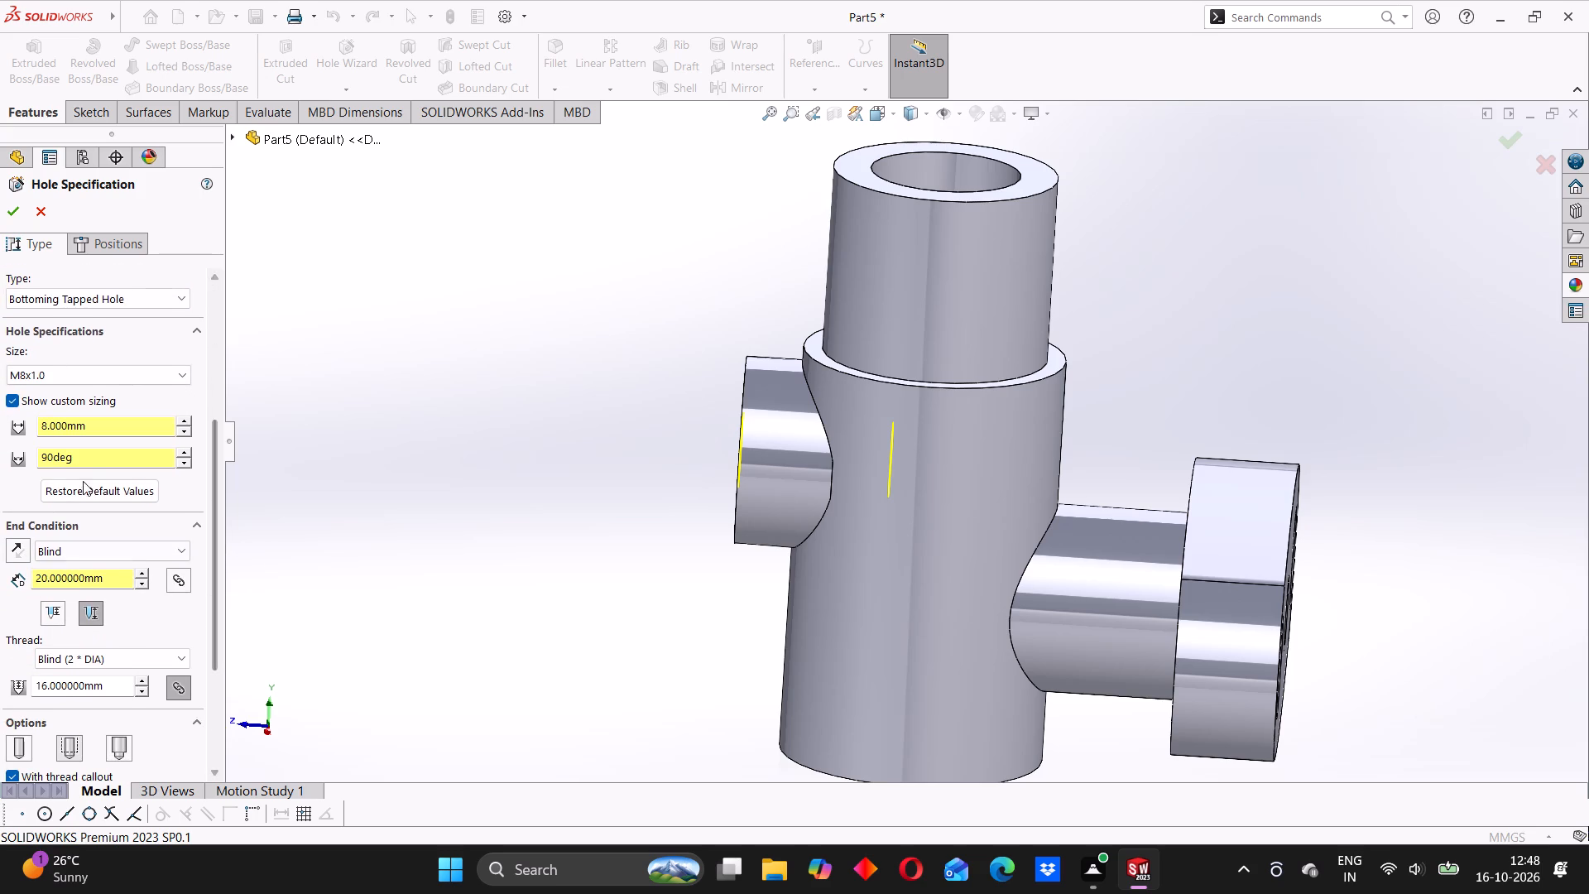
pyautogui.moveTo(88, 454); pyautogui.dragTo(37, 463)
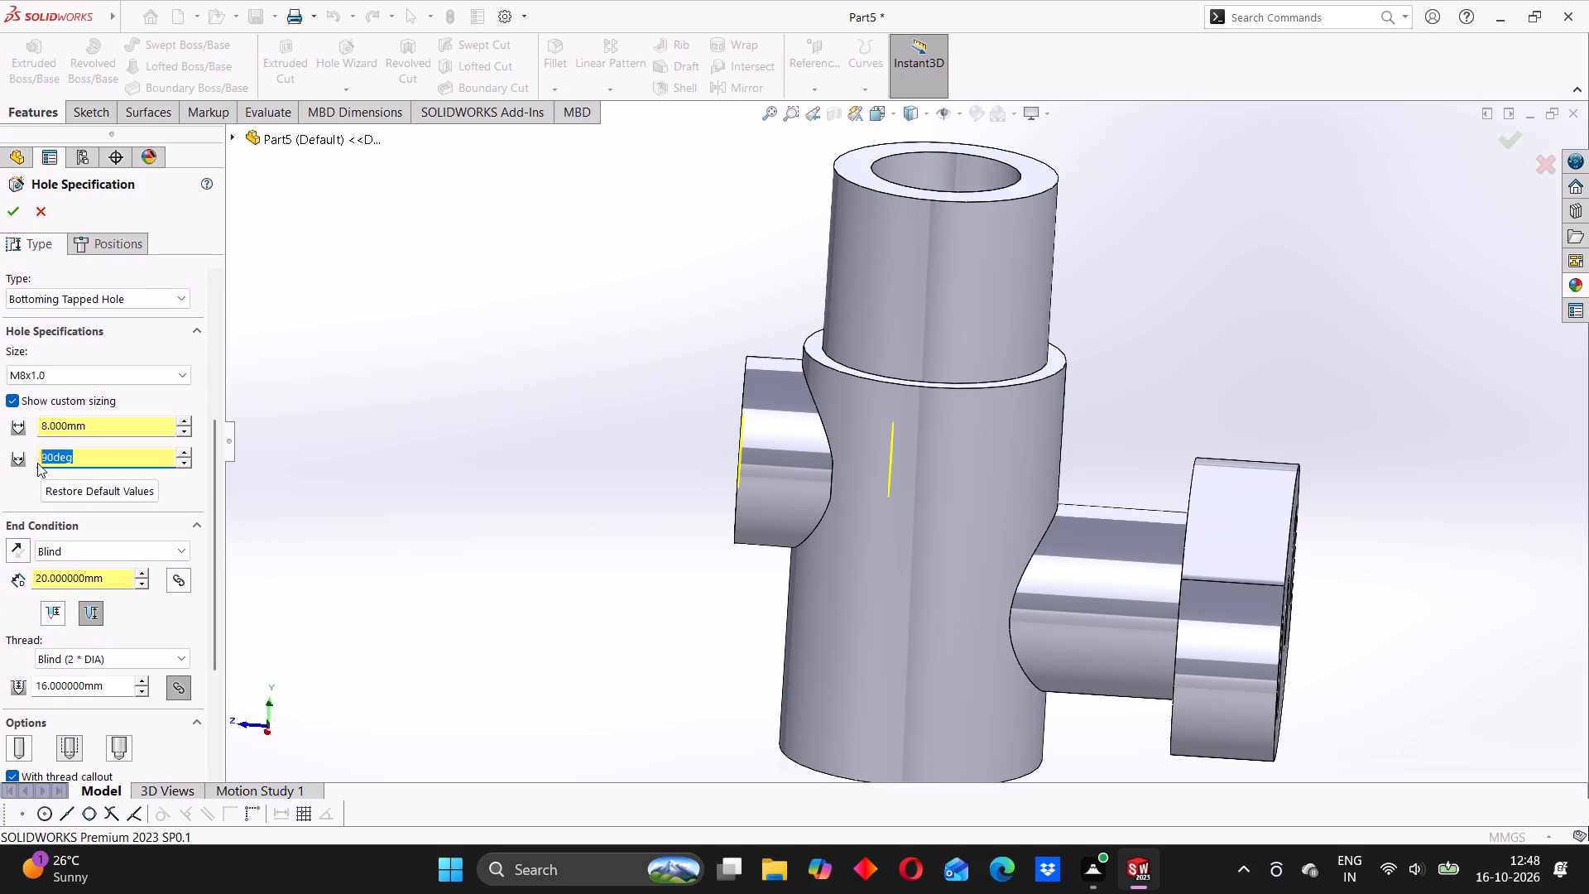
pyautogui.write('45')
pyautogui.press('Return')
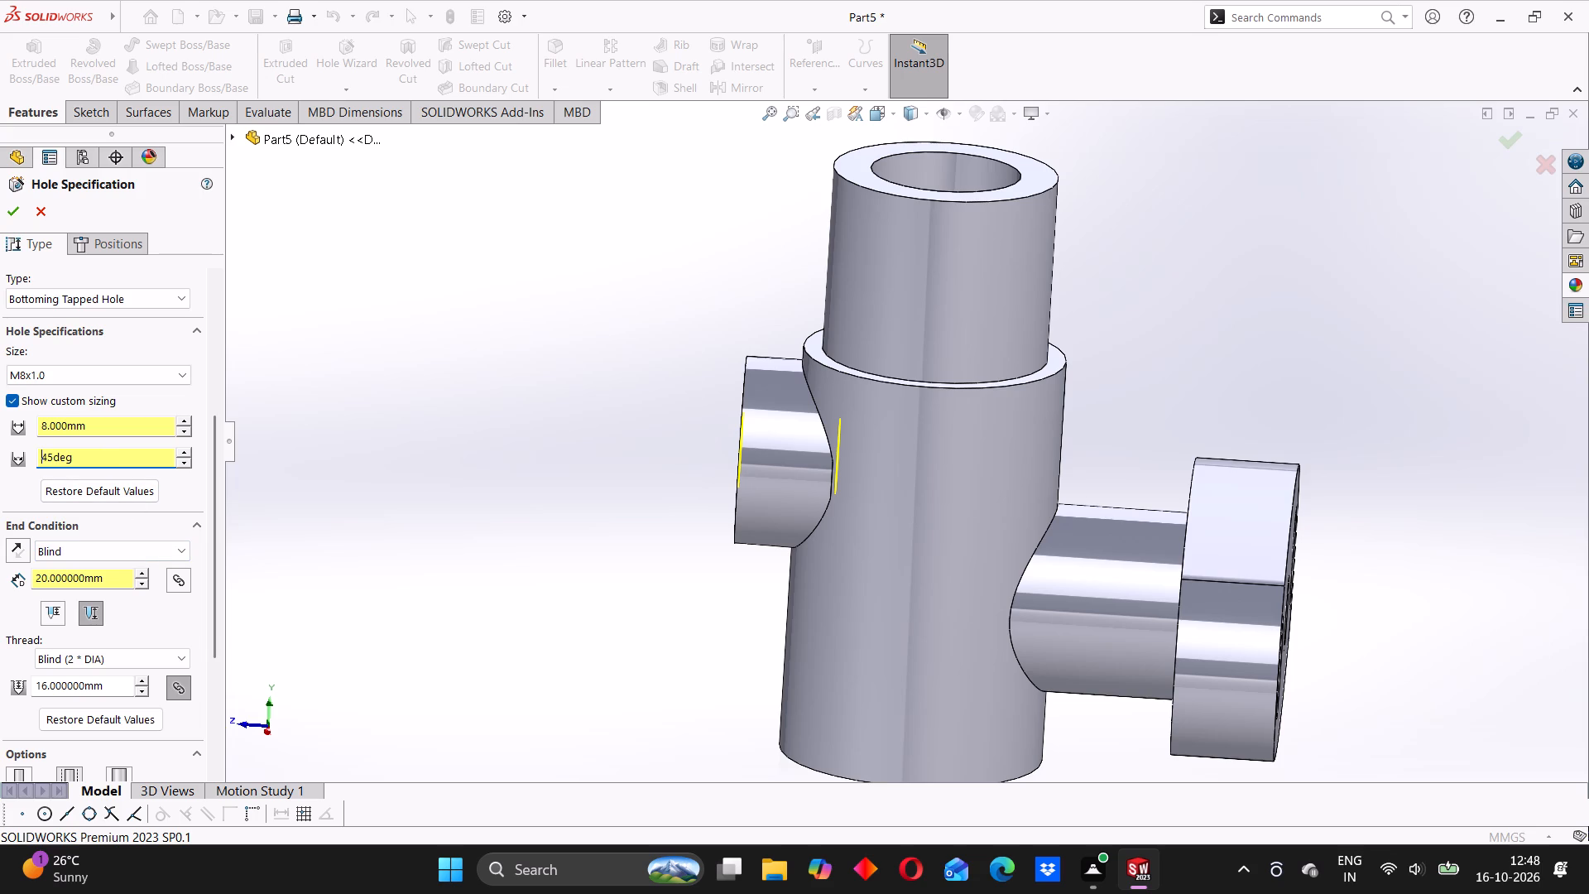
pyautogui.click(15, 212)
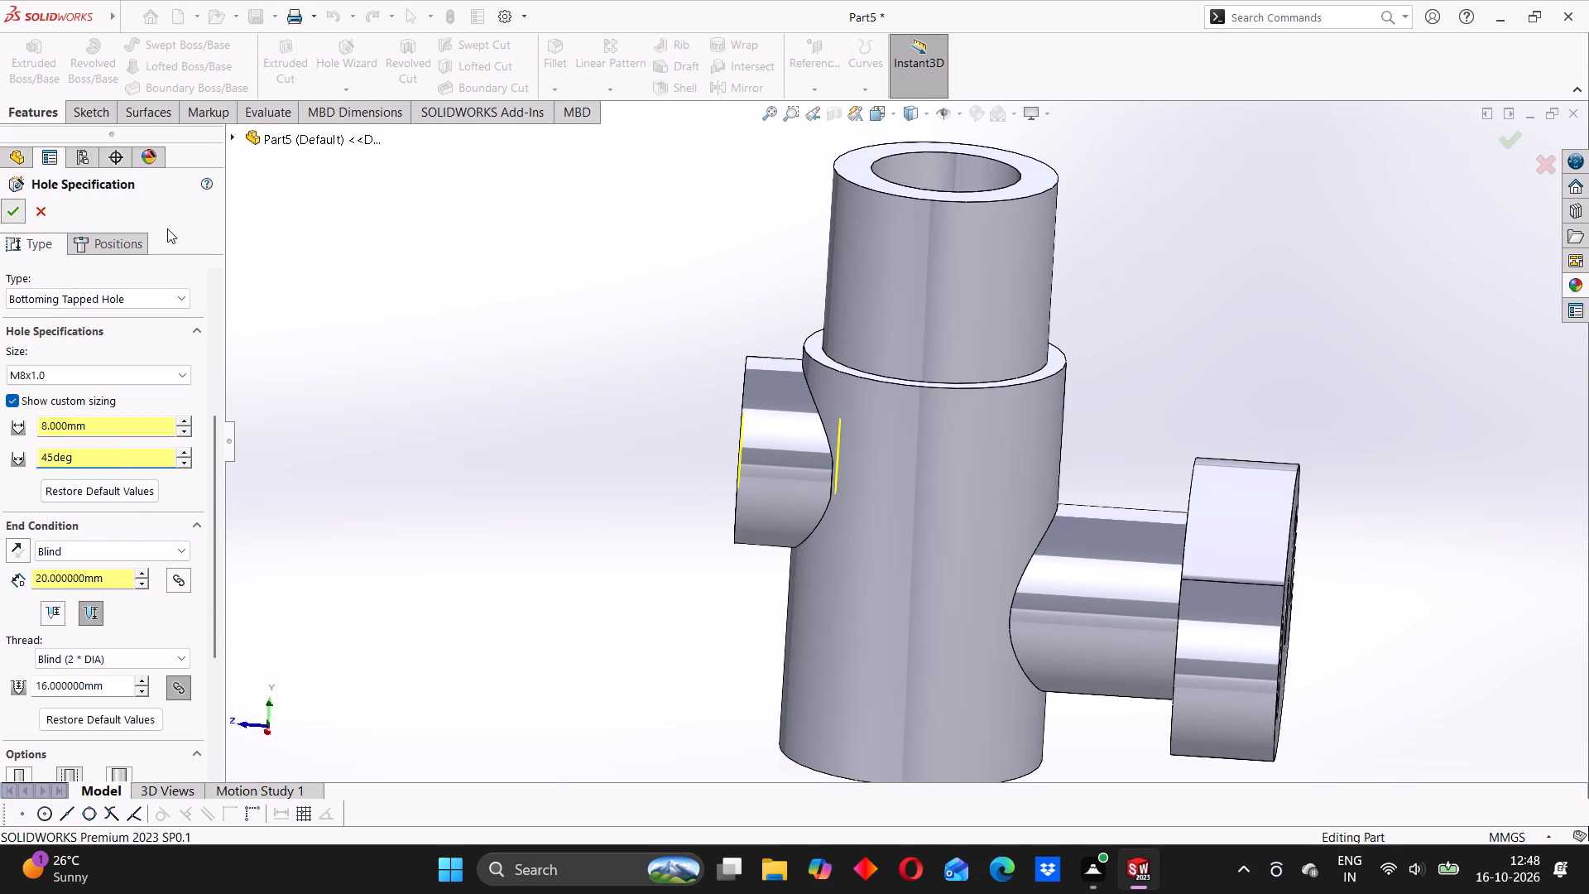
# Preview a Right Plane section to examine the tapped hole's cone and its opening into the bore, and close it without applying.
pyautogui.click(832, 108)
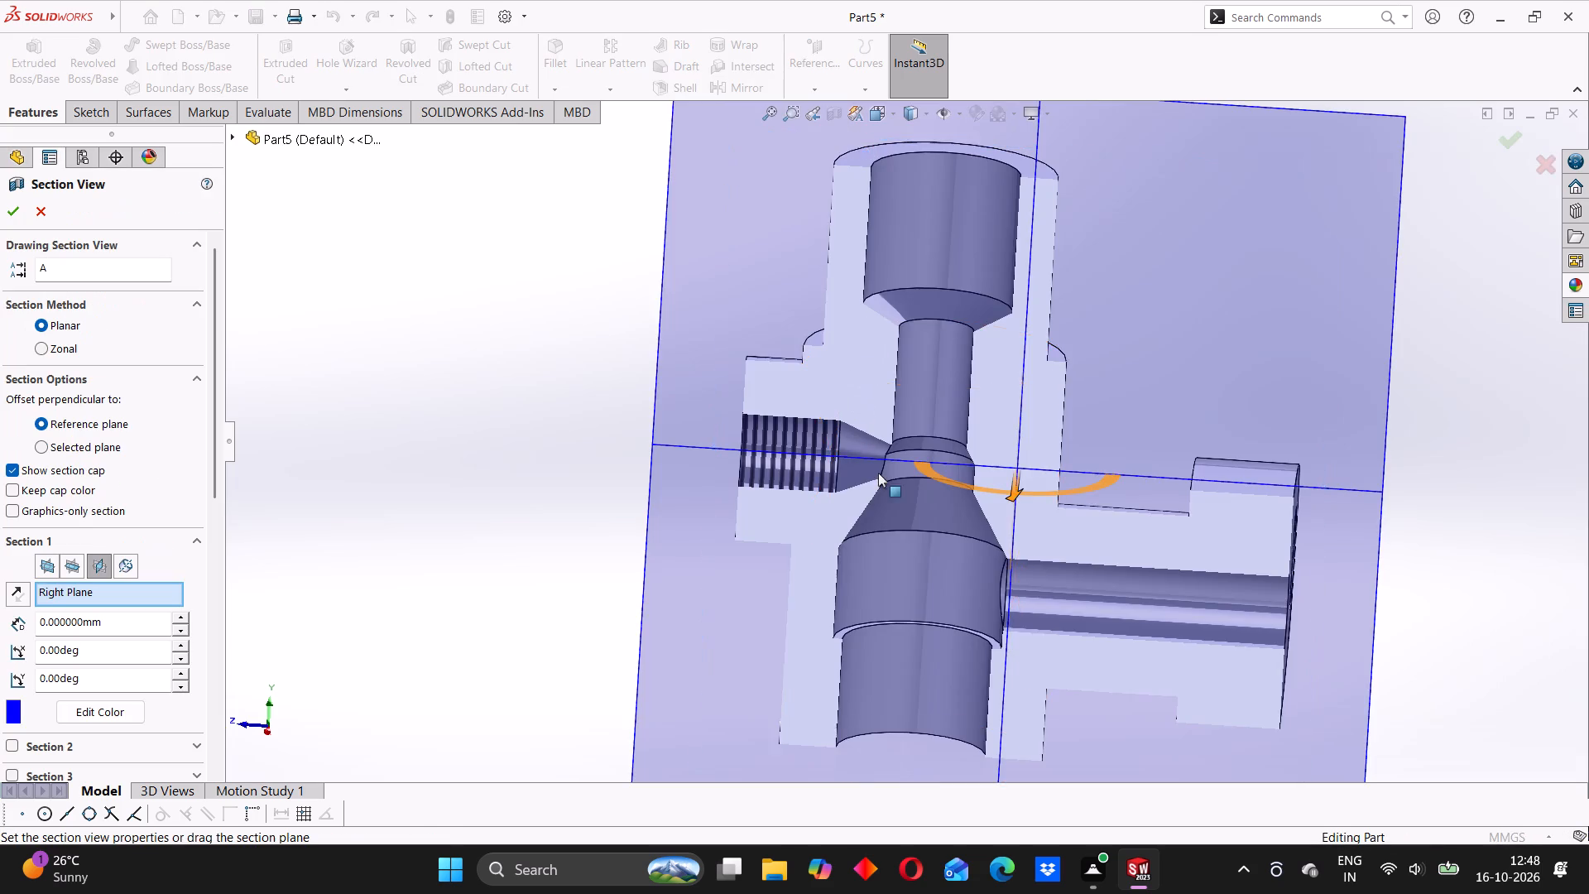
pyautogui.scroll(-5, 881, 454)
pyautogui.moveTo(874, 461); pyautogui.dragTo(886, 510, button='middle')
pyautogui.scroll(3, 886, 510)
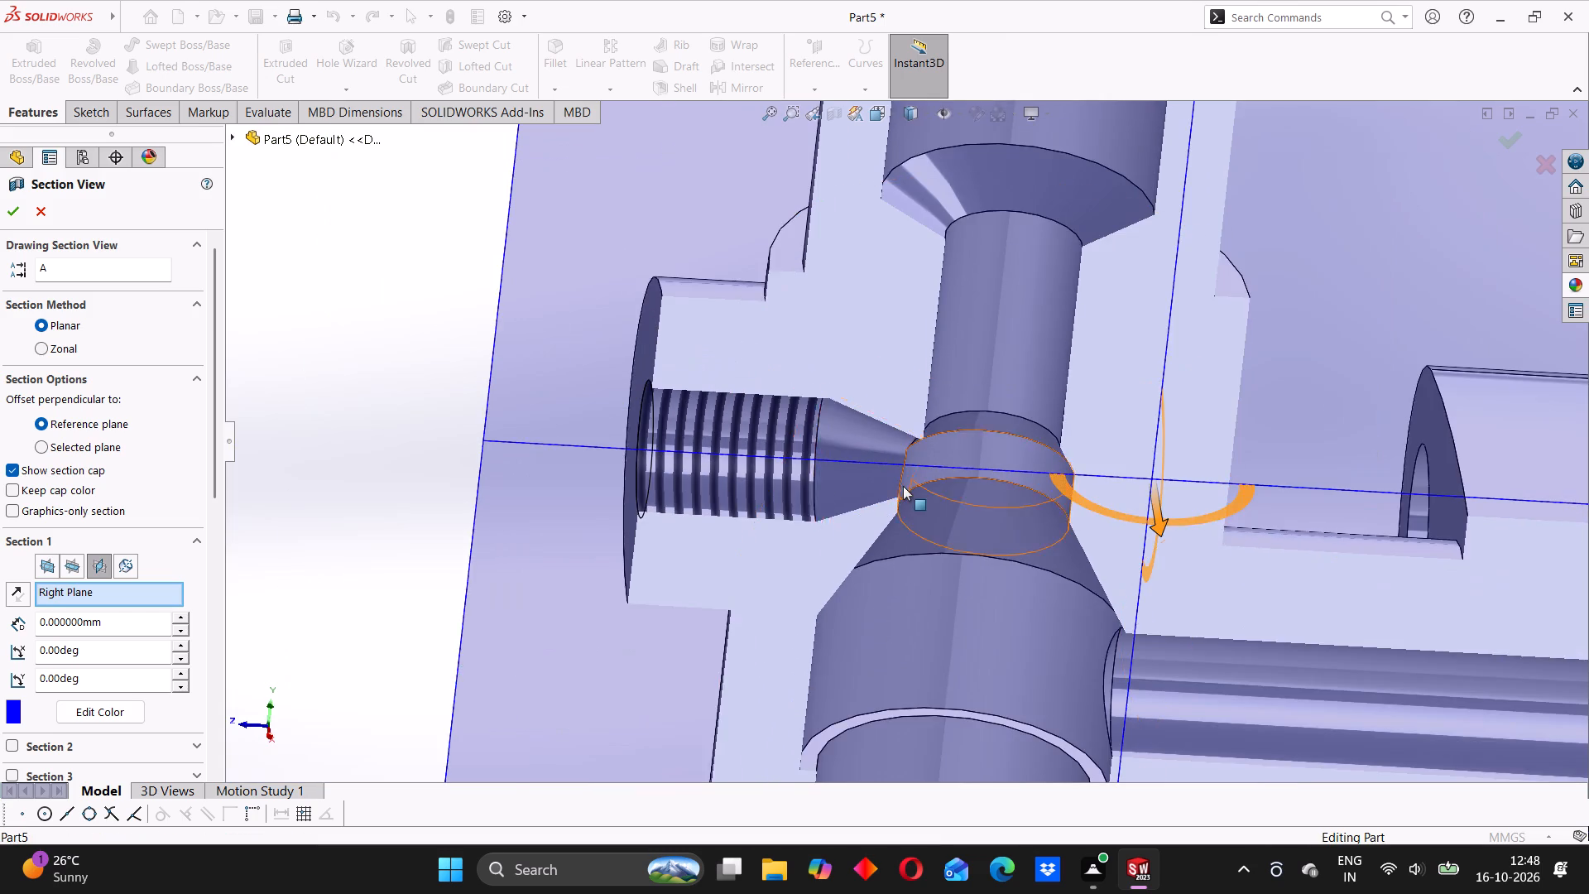
pyautogui.scroll(2, 903, 488)
pyautogui.moveTo(903, 488); pyautogui.dragTo(885, 464, button='middle')
pyautogui.scroll(-3, 886, 453)
pyautogui.scroll(3, 887, 450)
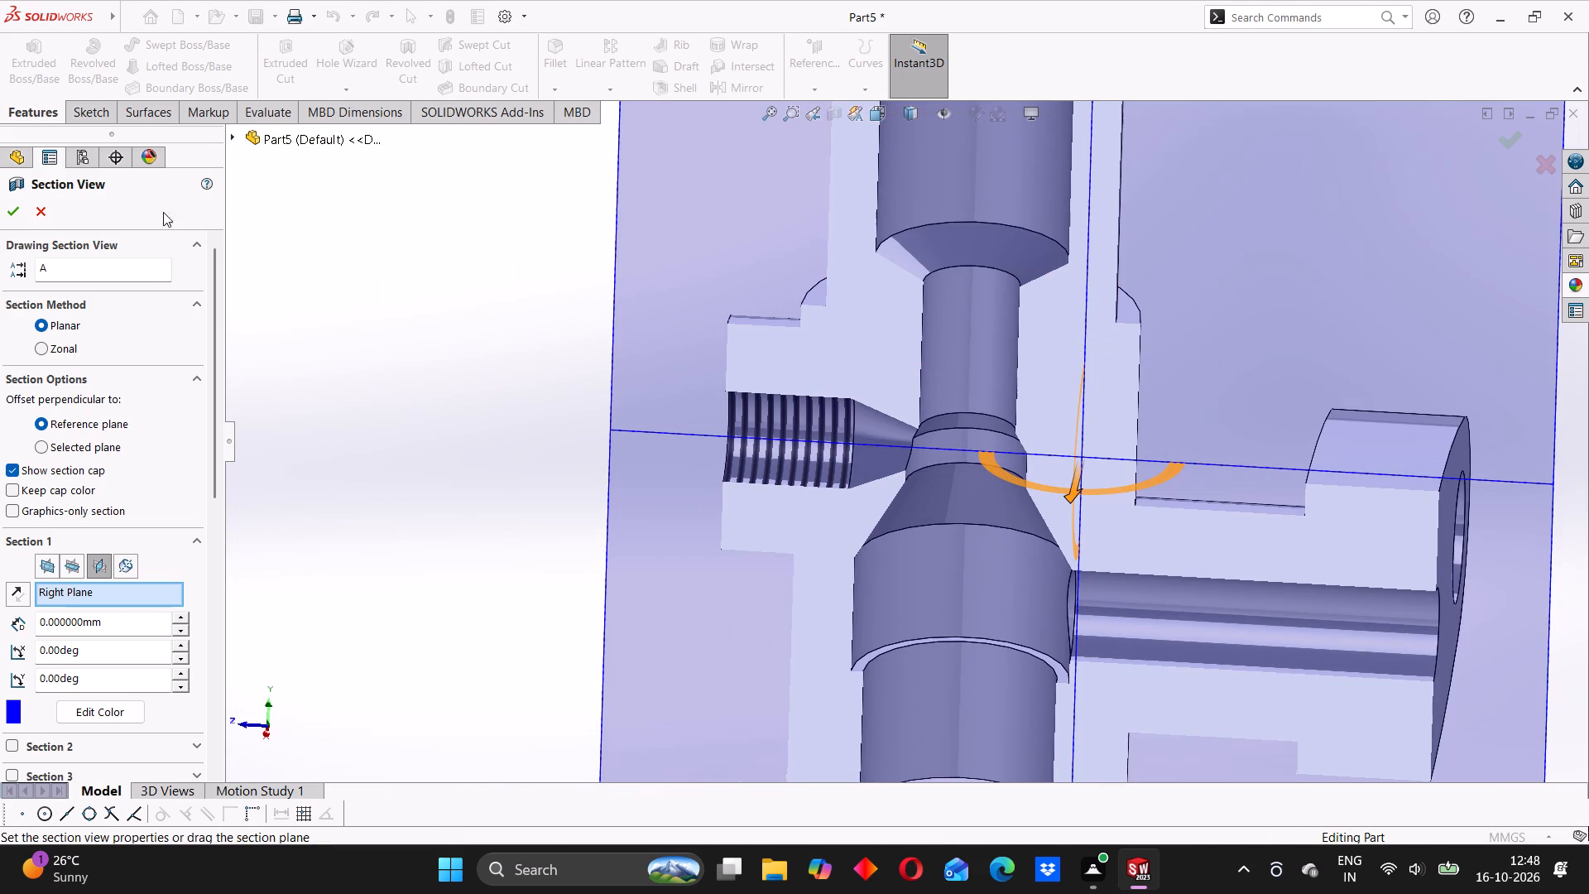
pyautogui.click(37, 206)
# Edit the M8x1.0 tapped hole and set its angle at bottom to 118 degrees.
pyautogui.rightClick(82, 556)
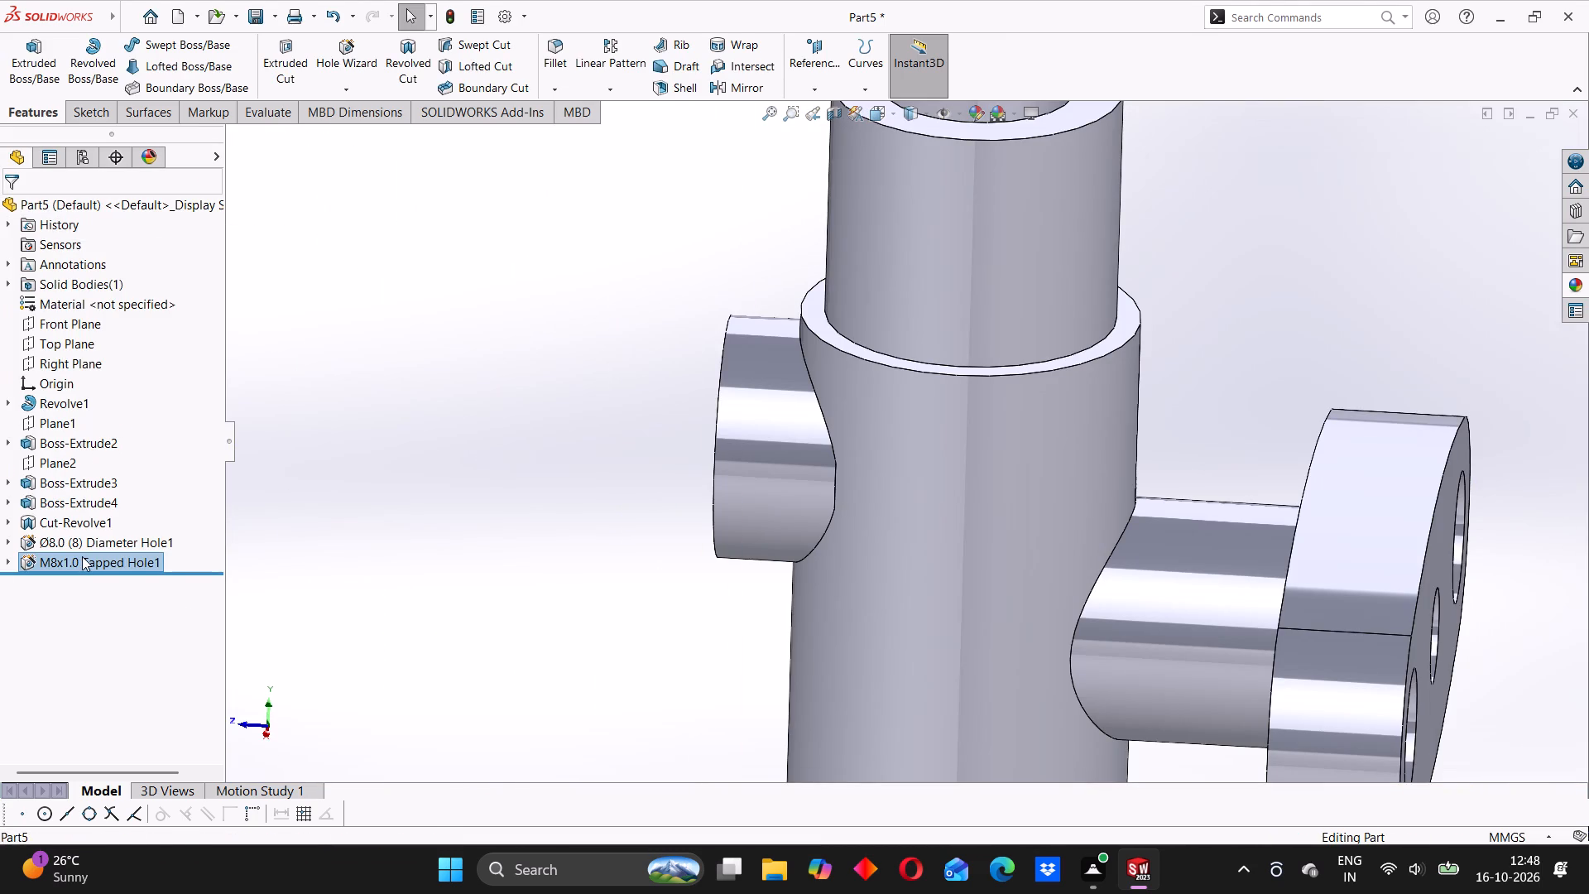
pyautogui.click(97, 488)
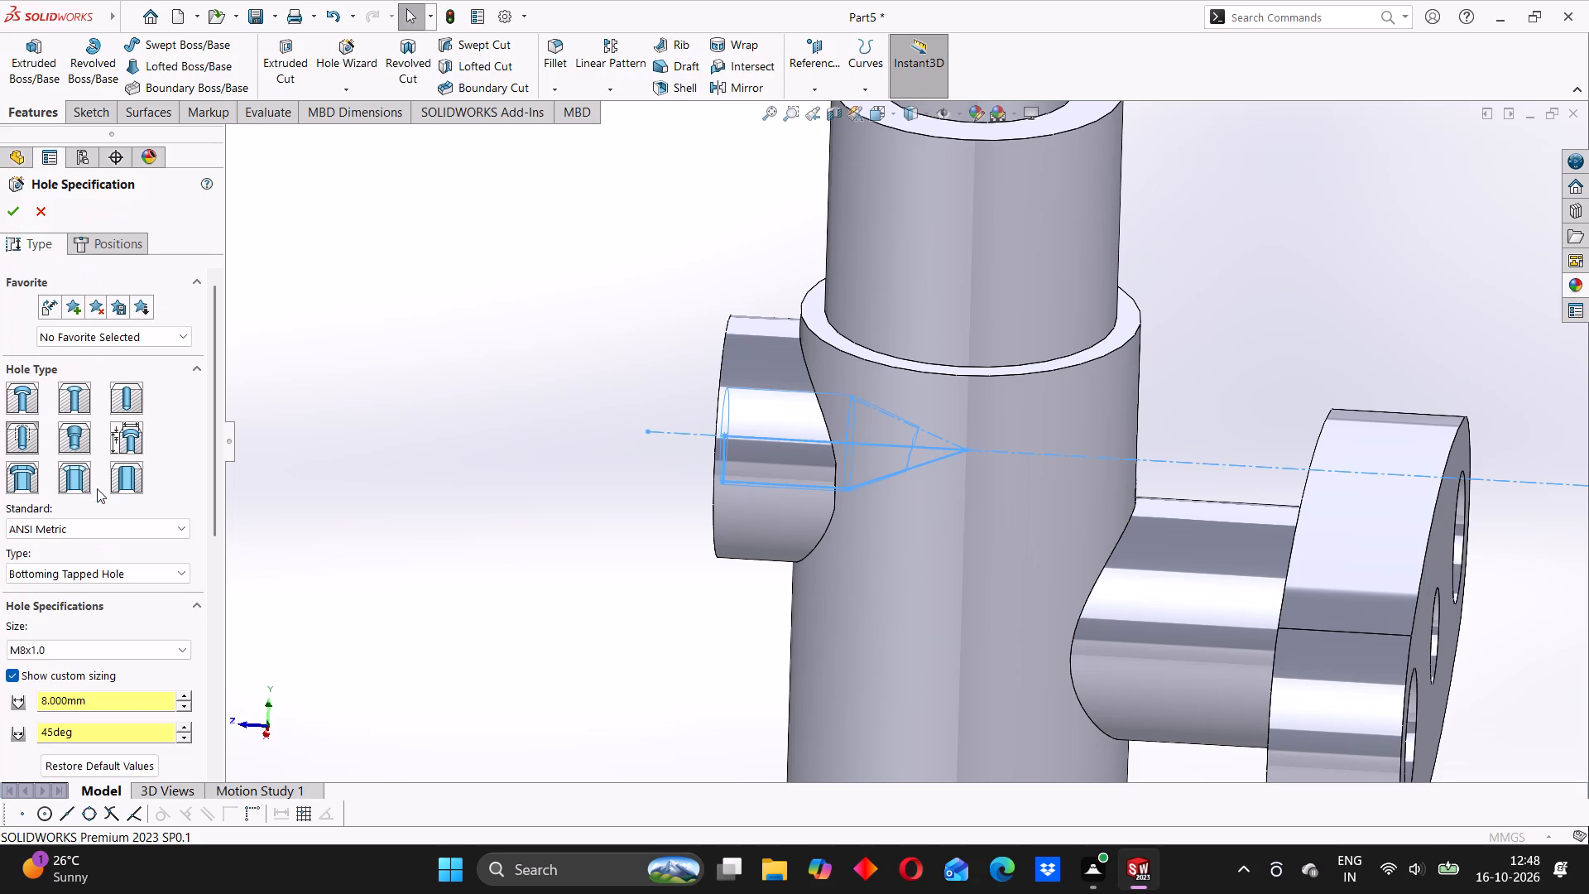
pyautogui.moveTo(213, 516); pyautogui.dragTo(214, 530)
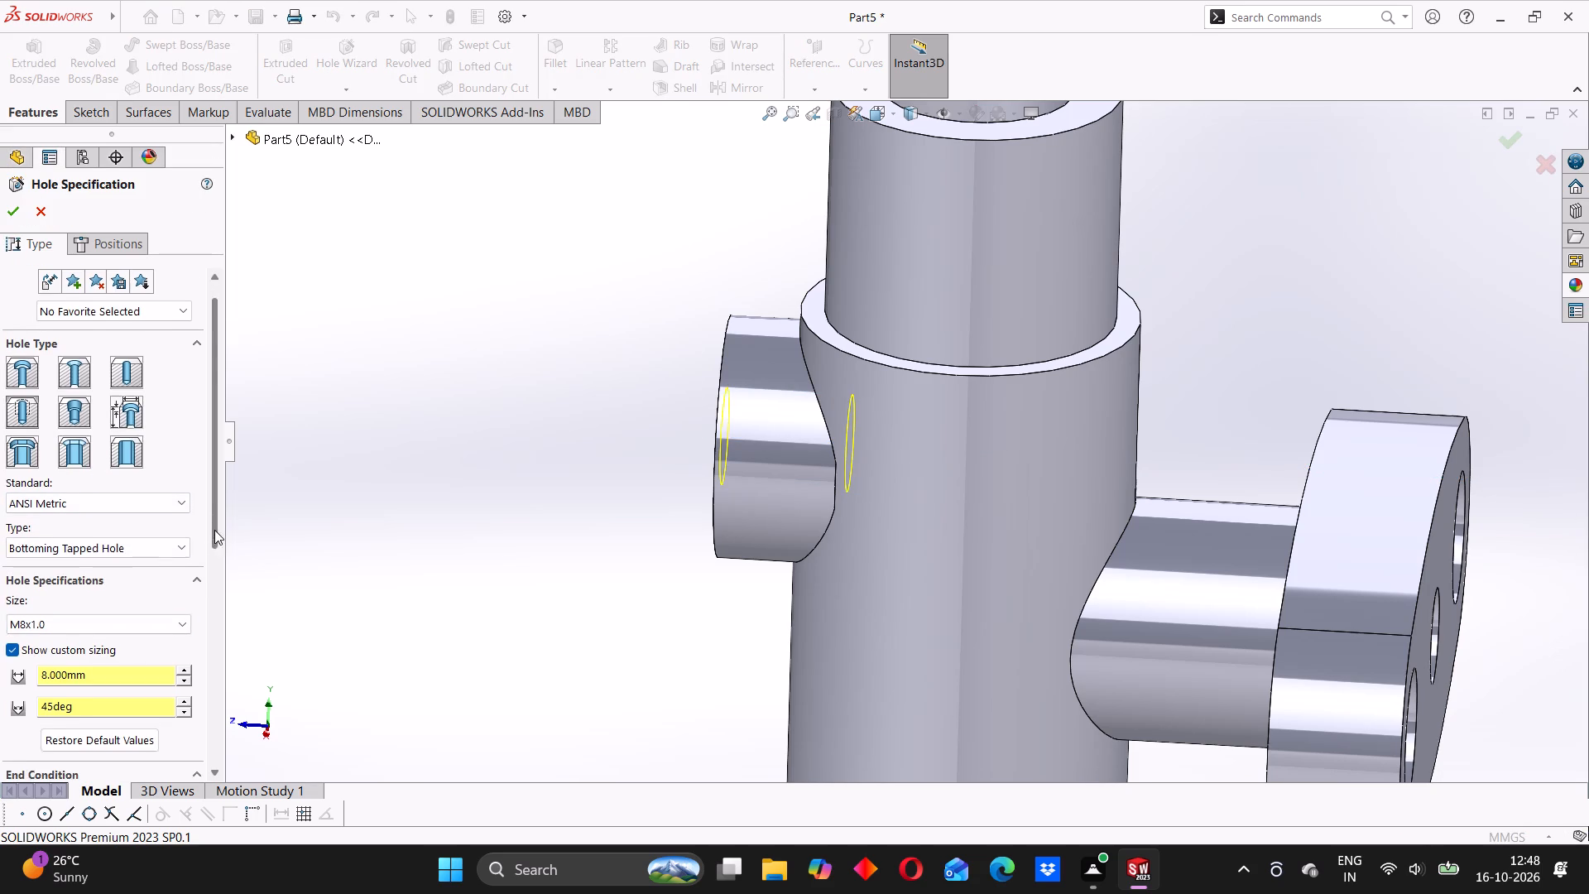
pyautogui.moveTo(214, 530); pyautogui.dragTo(218, 603)
pyautogui.moveTo(88, 553); pyautogui.dragTo(26, 565)
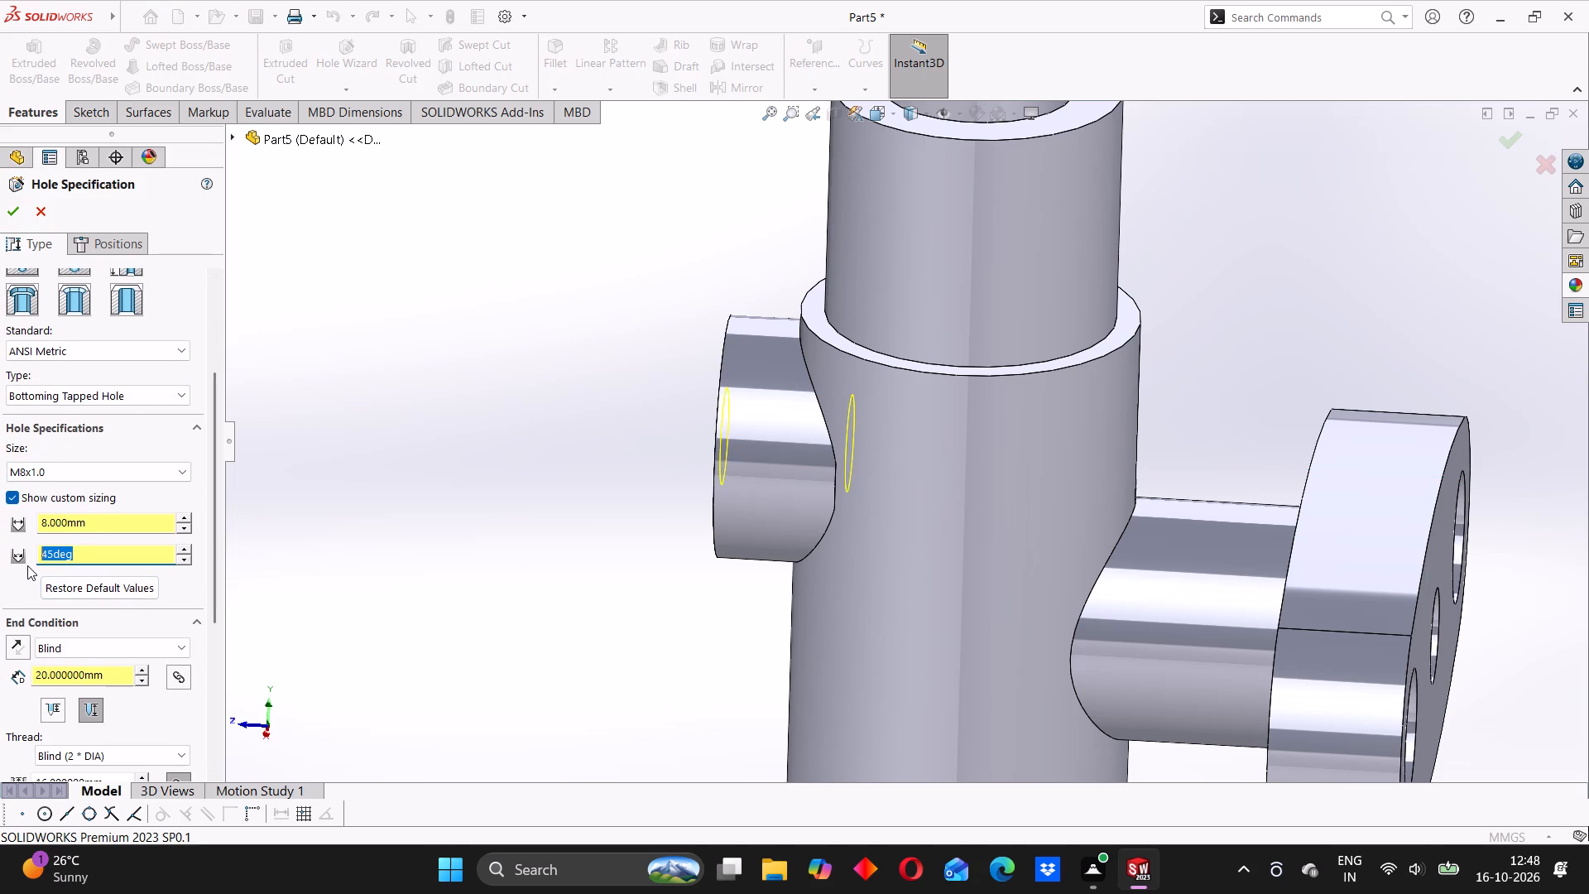
pyautogui.write('118')
pyautogui.press('Return')
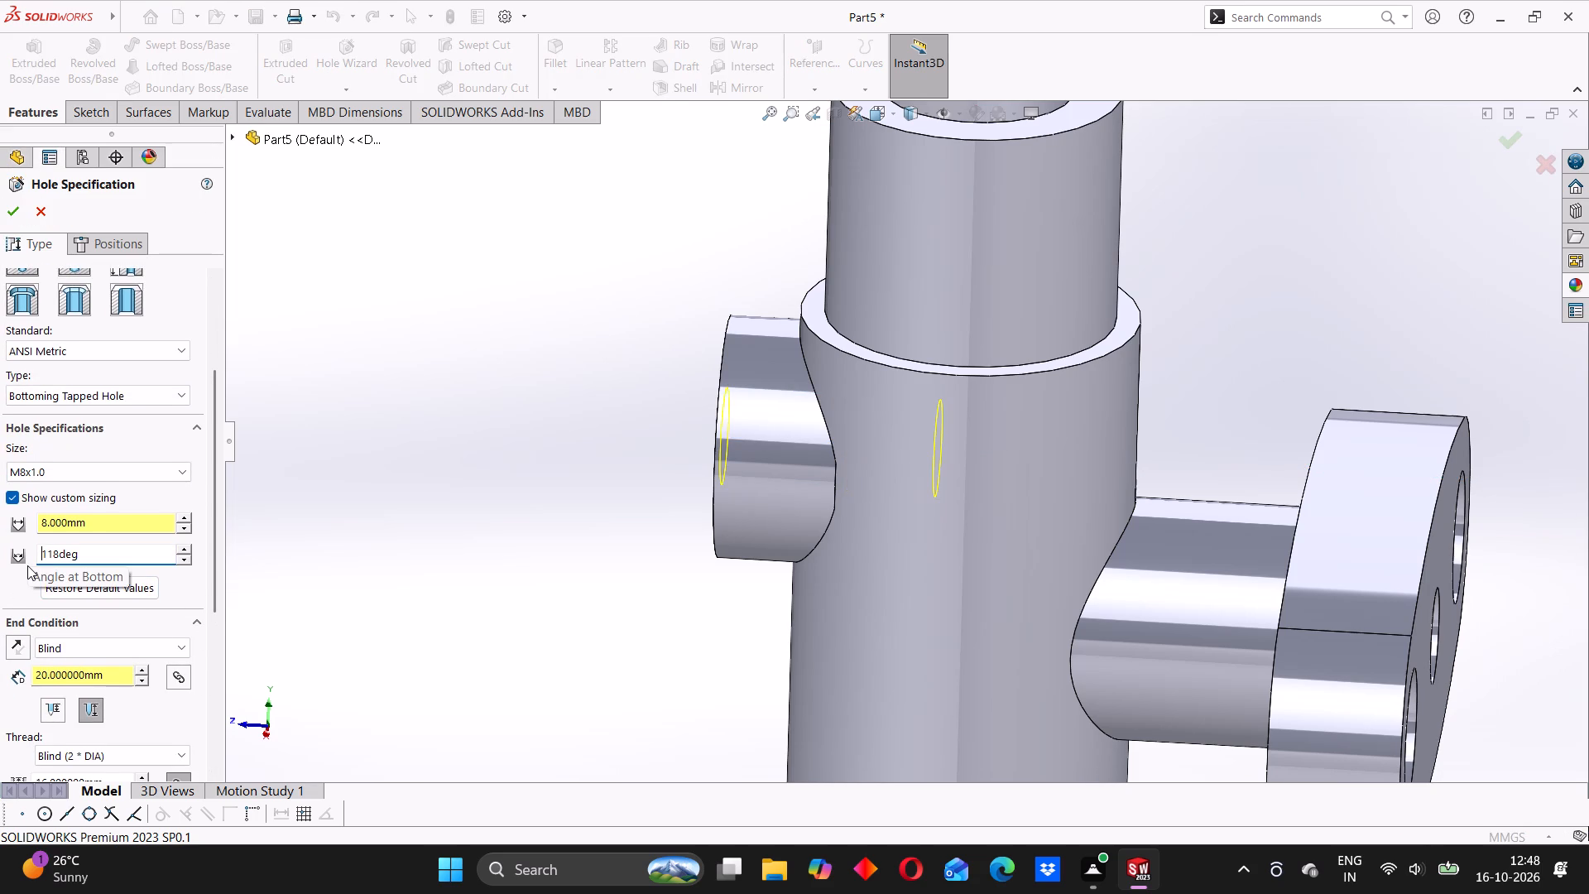
pyautogui.click(13, 207)
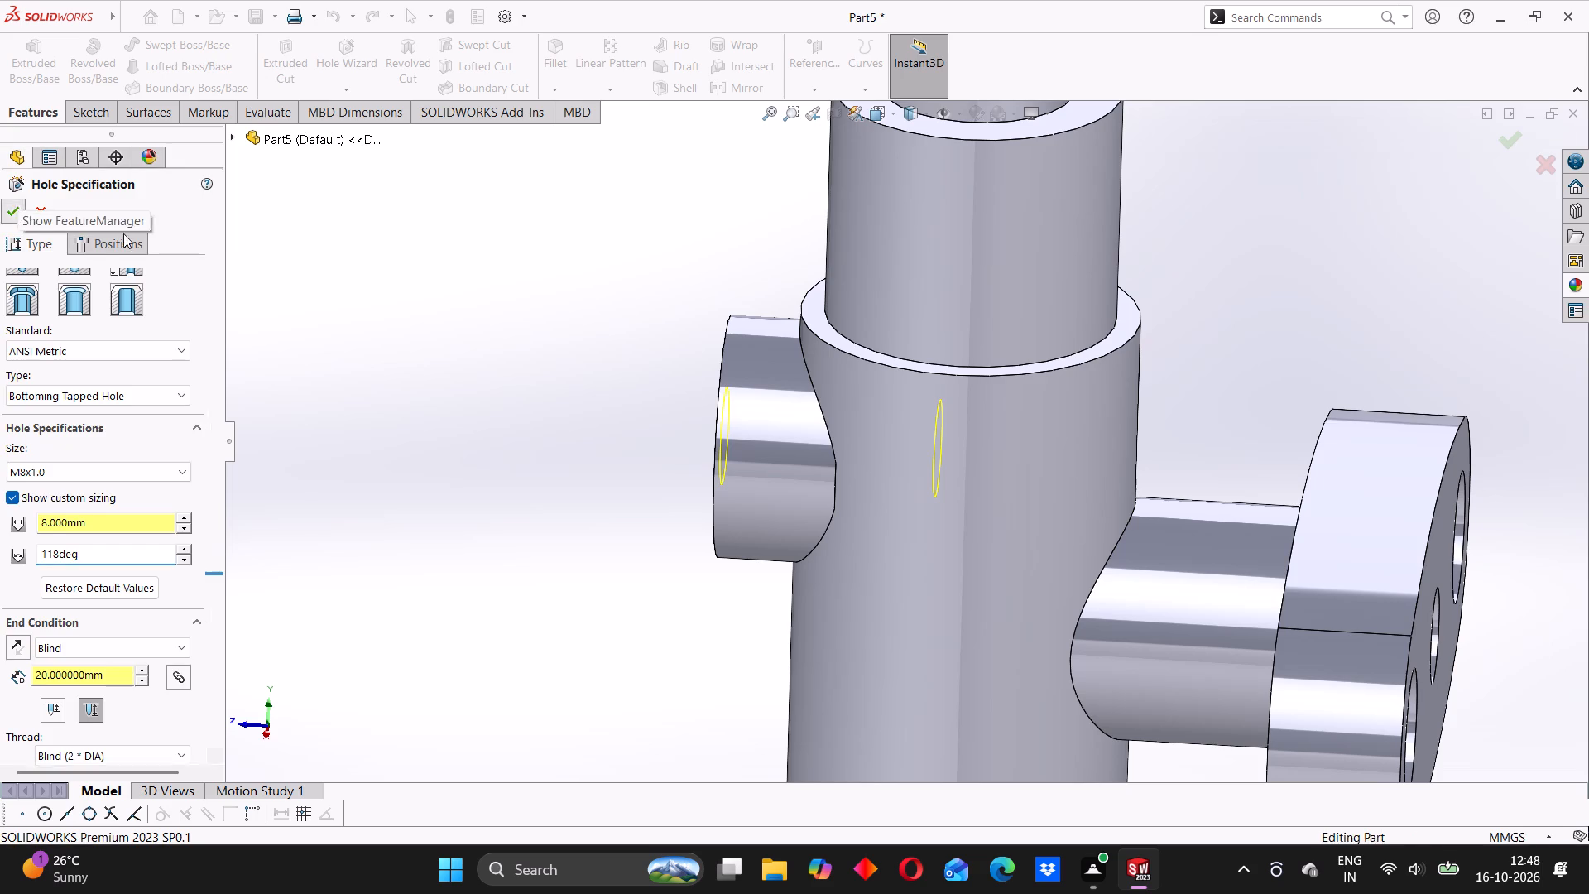
# Apply a Right Plane section view, inspect the tapped hole's conical end at the main bore, and turn the section off.
pyautogui.click(835, 113)
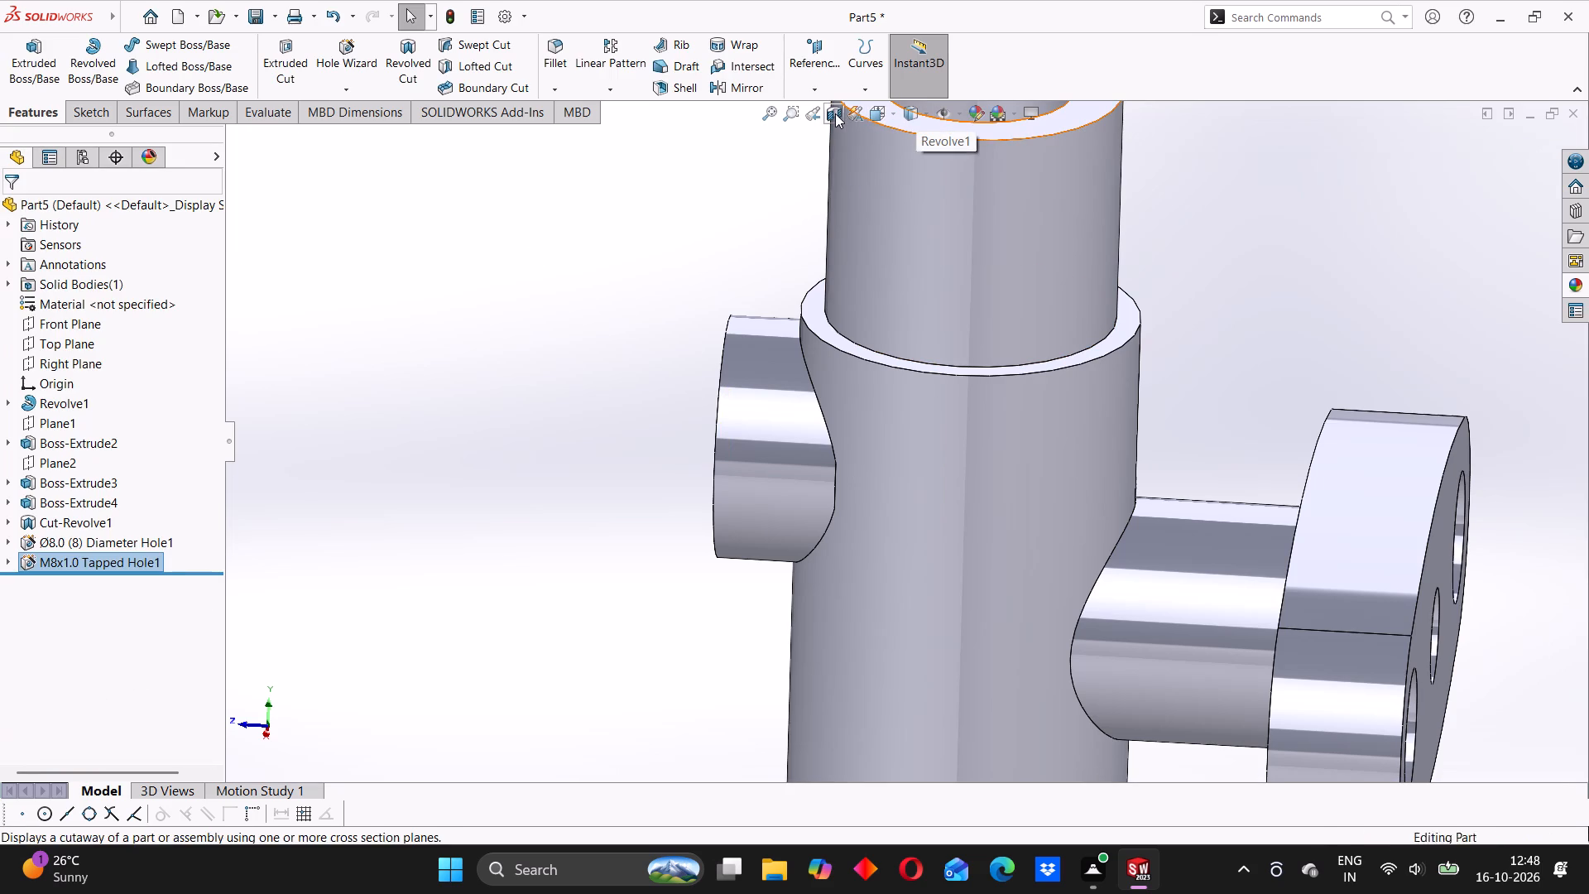
pyautogui.moveTo(886, 449); pyautogui.dragTo(897, 422, button='middle')
pyautogui.scroll(-5, 944, 407)
pyautogui.moveTo(941, 455); pyautogui.dragTo(915, 413, button='middle')
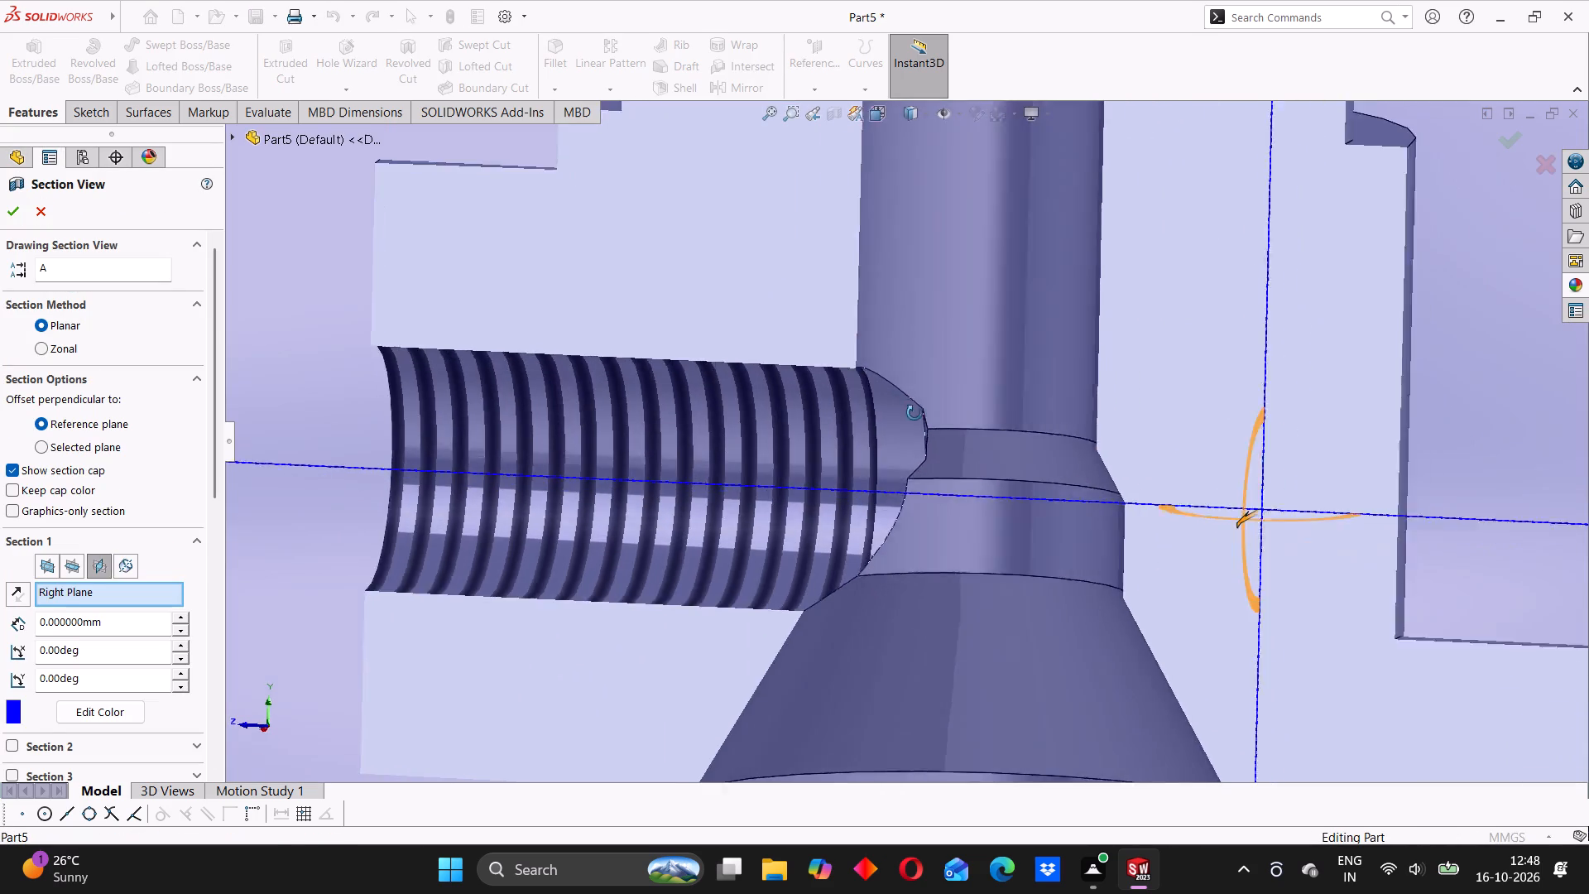
pyautogui.moveTo(915, 413); pyautogui.dragTo(912, 406, button='middle')
pyautogui.scroll(7, 924, 436)
pyautogui.click(1512, 139)
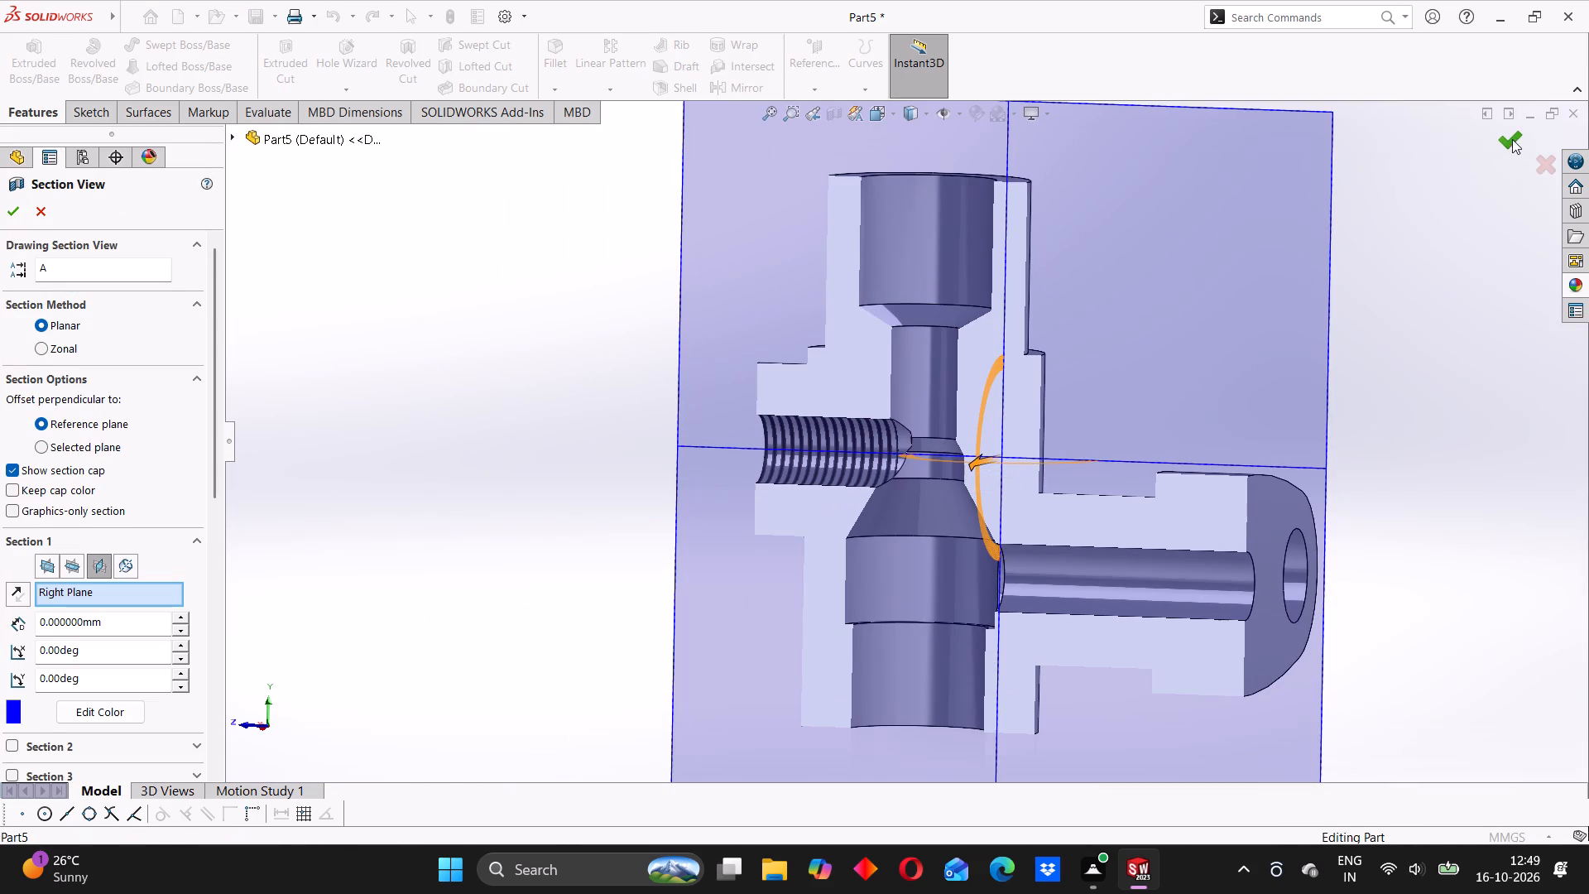
pyautogui.moveTo(786, 534); pyautogui.dragTo(804, 552, button='middle')
pyautogui.scroll(2, 871, 475)
pyautogui.scroll(-5, 891, 452)
pyautogui.click(833, 114)
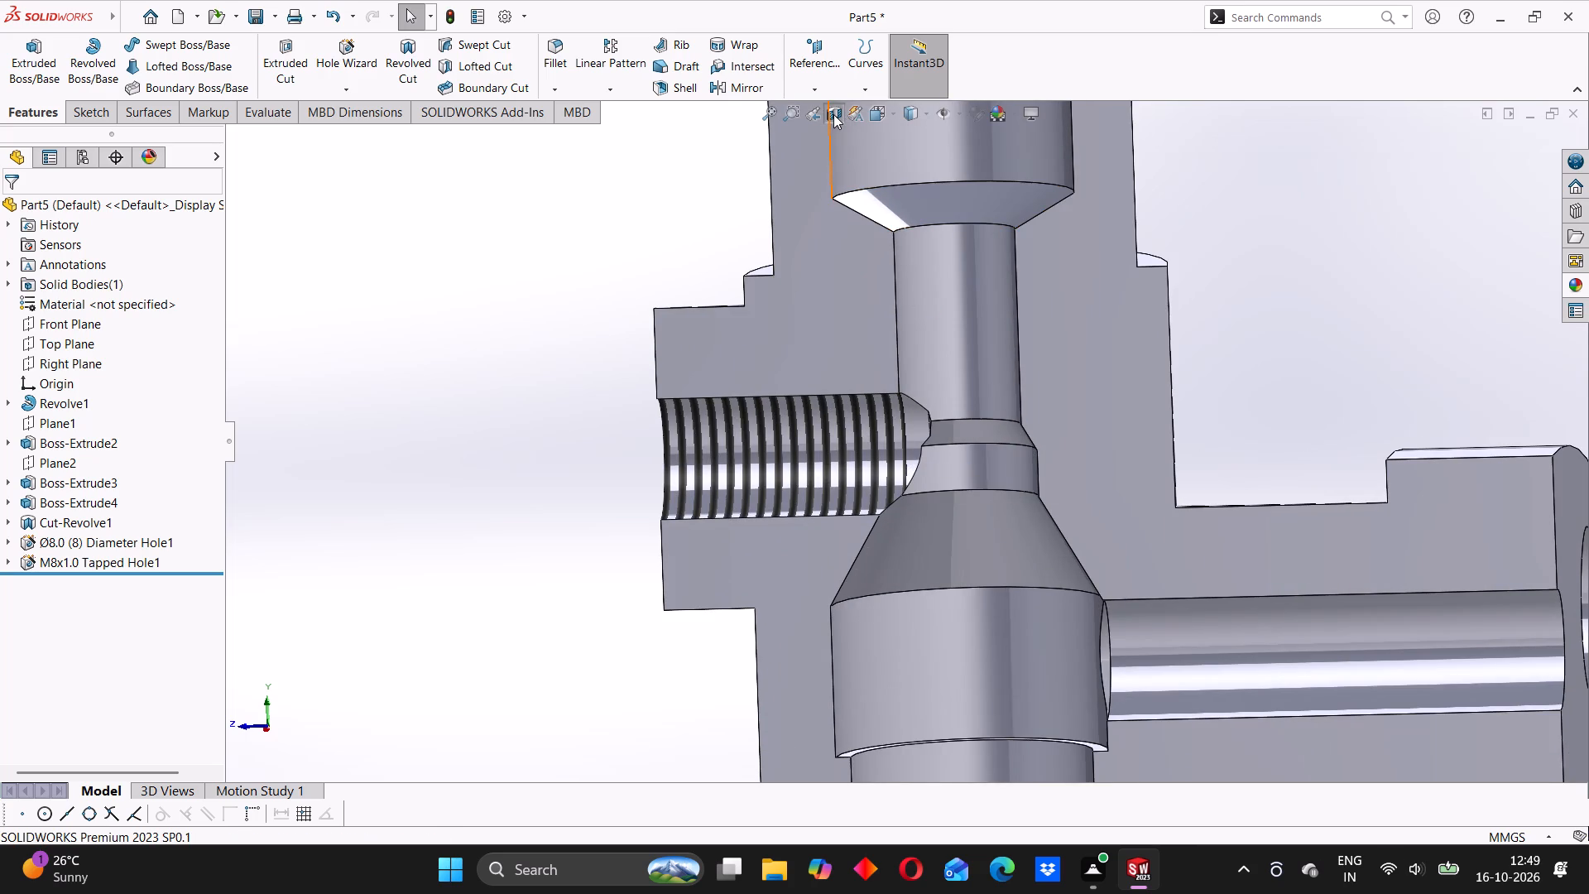
# Examine the whole valve body from all sides, including the side branches, the flange holes and the main bore's open ends.
pyautogui.scroll(3, 876, 490)
pyautogui.moveTo(874, 490); pyautogui.dragTo(1047, 547, button='middle')
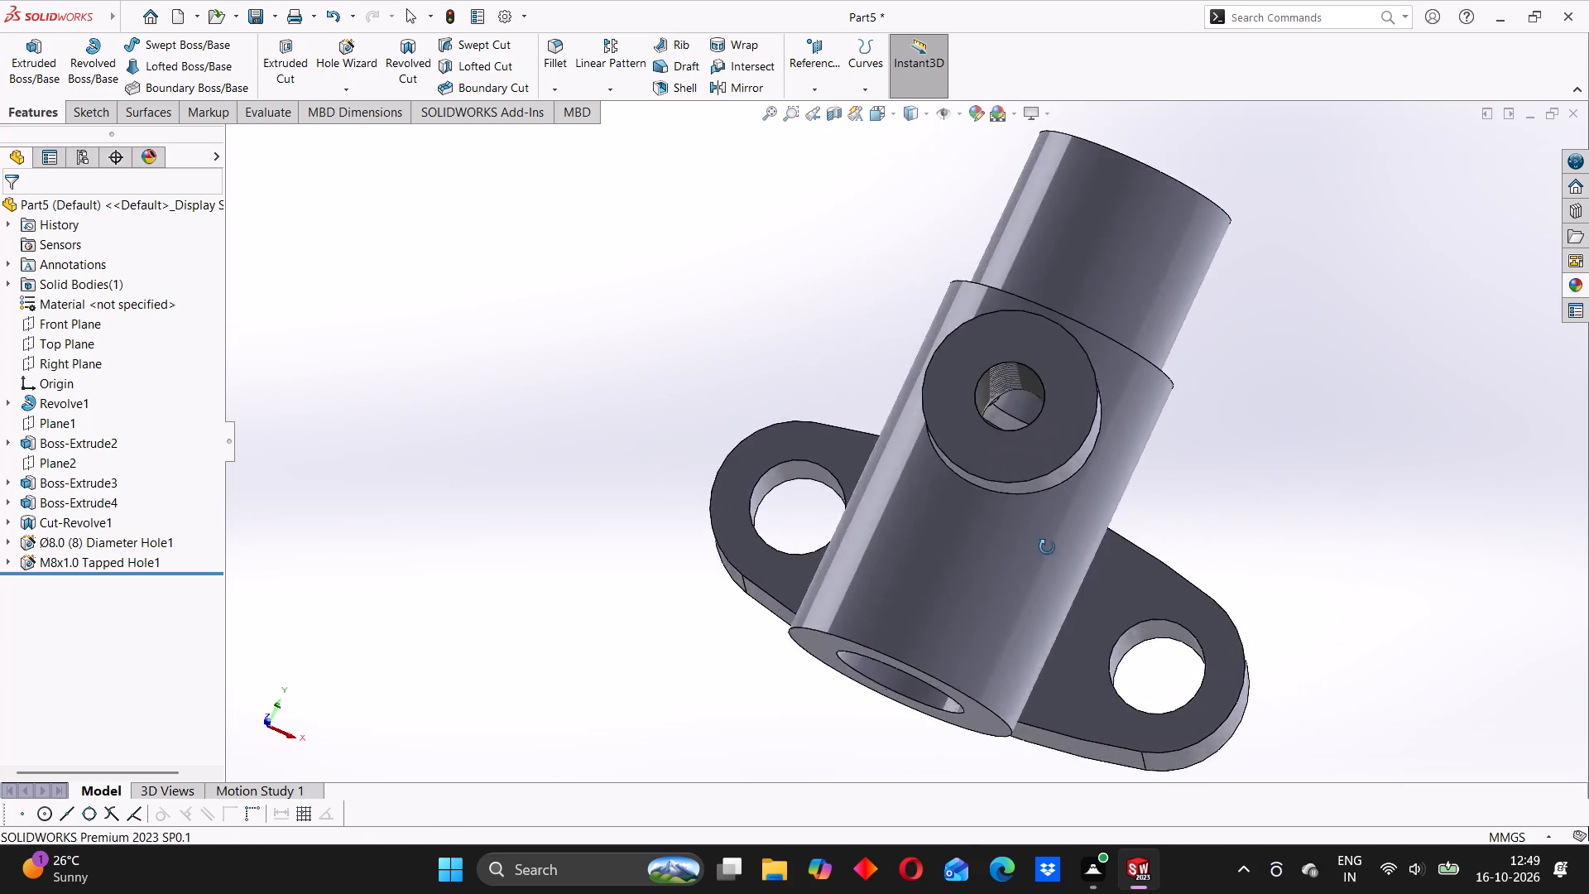
pyautogui.moveTo(1047, 547); pyautogui.dragTo(738, 521, button='middle')
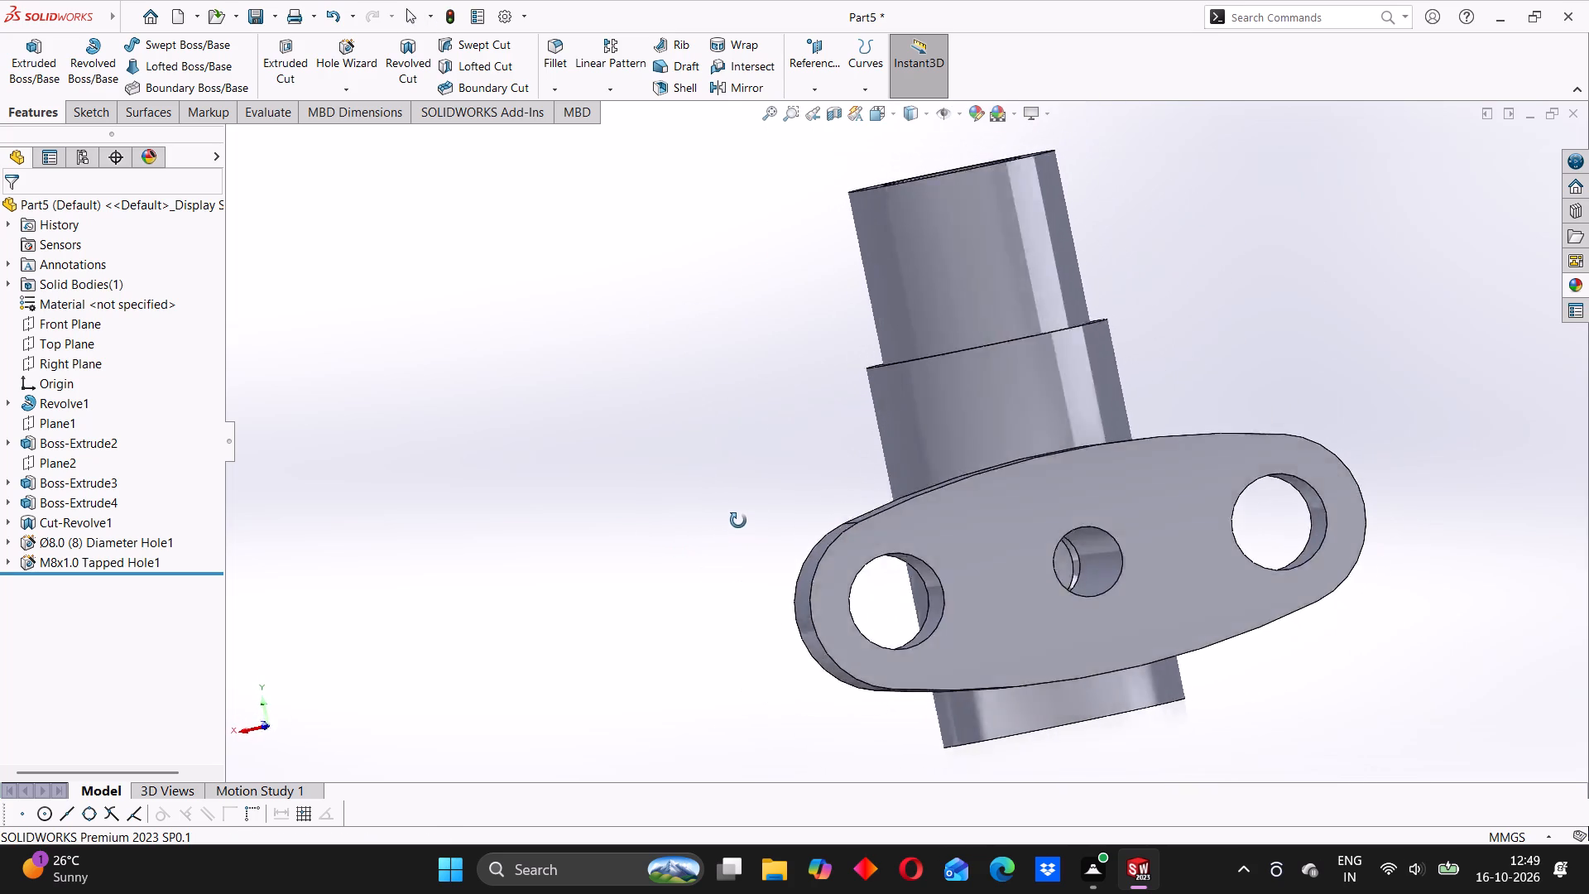
pyautogui.moveTo(738, 521); pyautogui.dragTo(905, 453, button='middle')
pyautogui.moveTo(925, 681); pyautogui.dragTo(872, 412, button='middle')
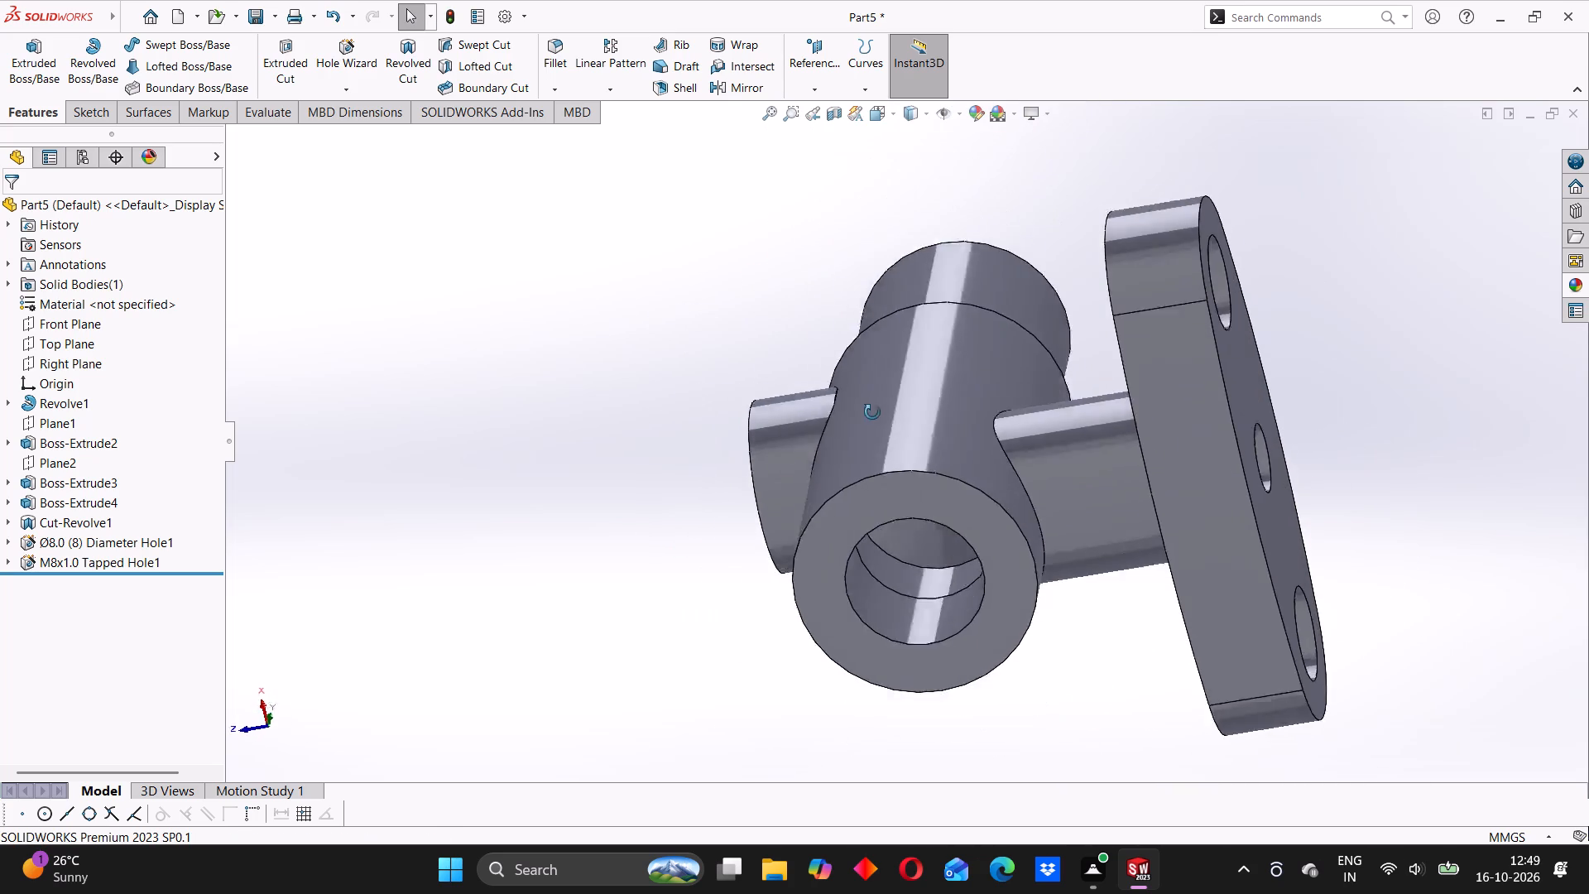
pyautogui.moveTo(872, 412); pyautogui.dragTo(865, 380, button='middle')
pyautogui.scroll(1, 865, 377)
pyautogui.moveTo(893, 527); pyautogui.dragTo(899, 437, button='middle')
pyautogui.scroll(1, 899, 437)
pyautogui.scroll(-4, 938, 478)
pyautogui.moveTo(923, 479); pyautogui.dragTo(928, 594, button='middle')
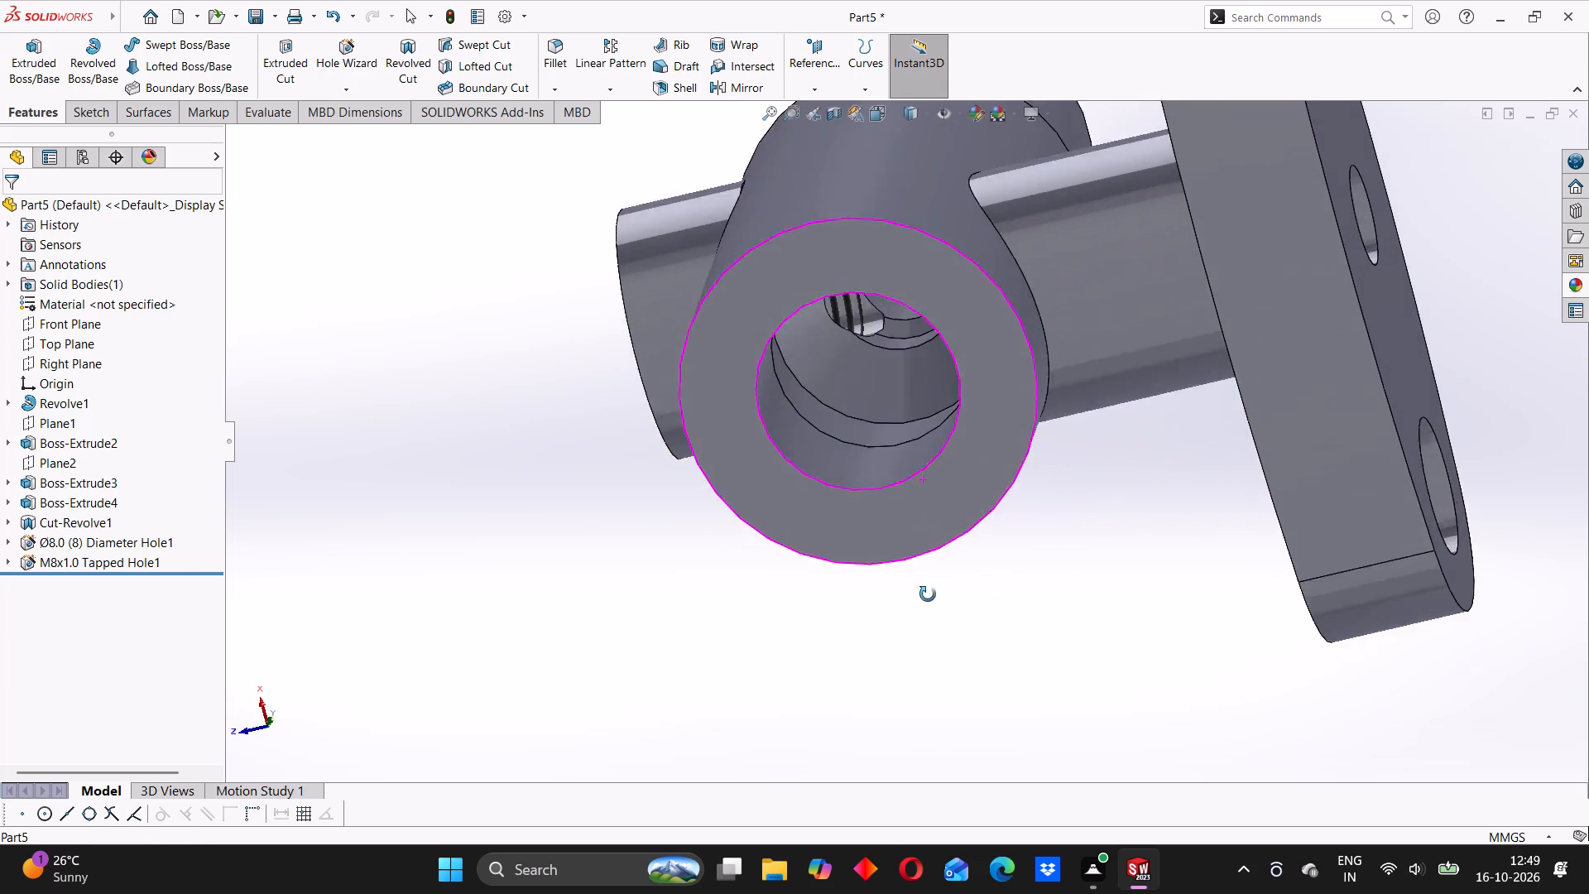
pyautogui.moveTo(928, 594); pyautogui.dragTo(948, 686, button='middle')
pyautogui.scroll(4, 875, 418)
pyautogui.scroll(-1, 886, 204)
pyautogui.scroll(3, 887, 204)
pyautogui.moveTo(860, 300); pyautogui.dragTo(823, 449, button='middle')
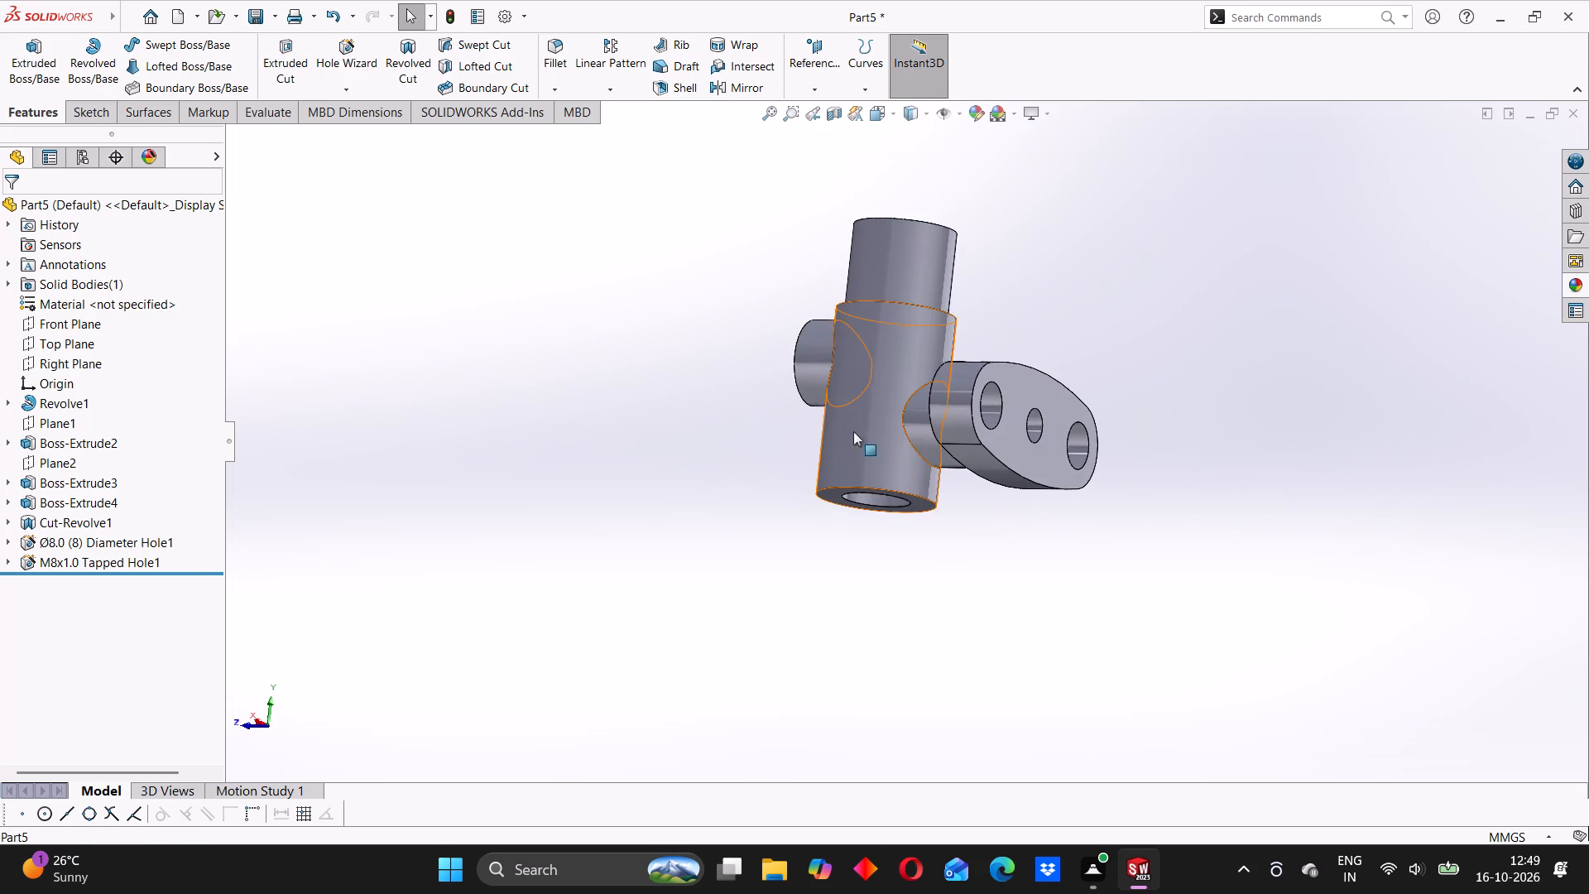
pyautogui.scroll(-1, 869, 334)
pyautogui.moveTo(864, 295); pyautogui.dragTo(881, 436, button='middle')
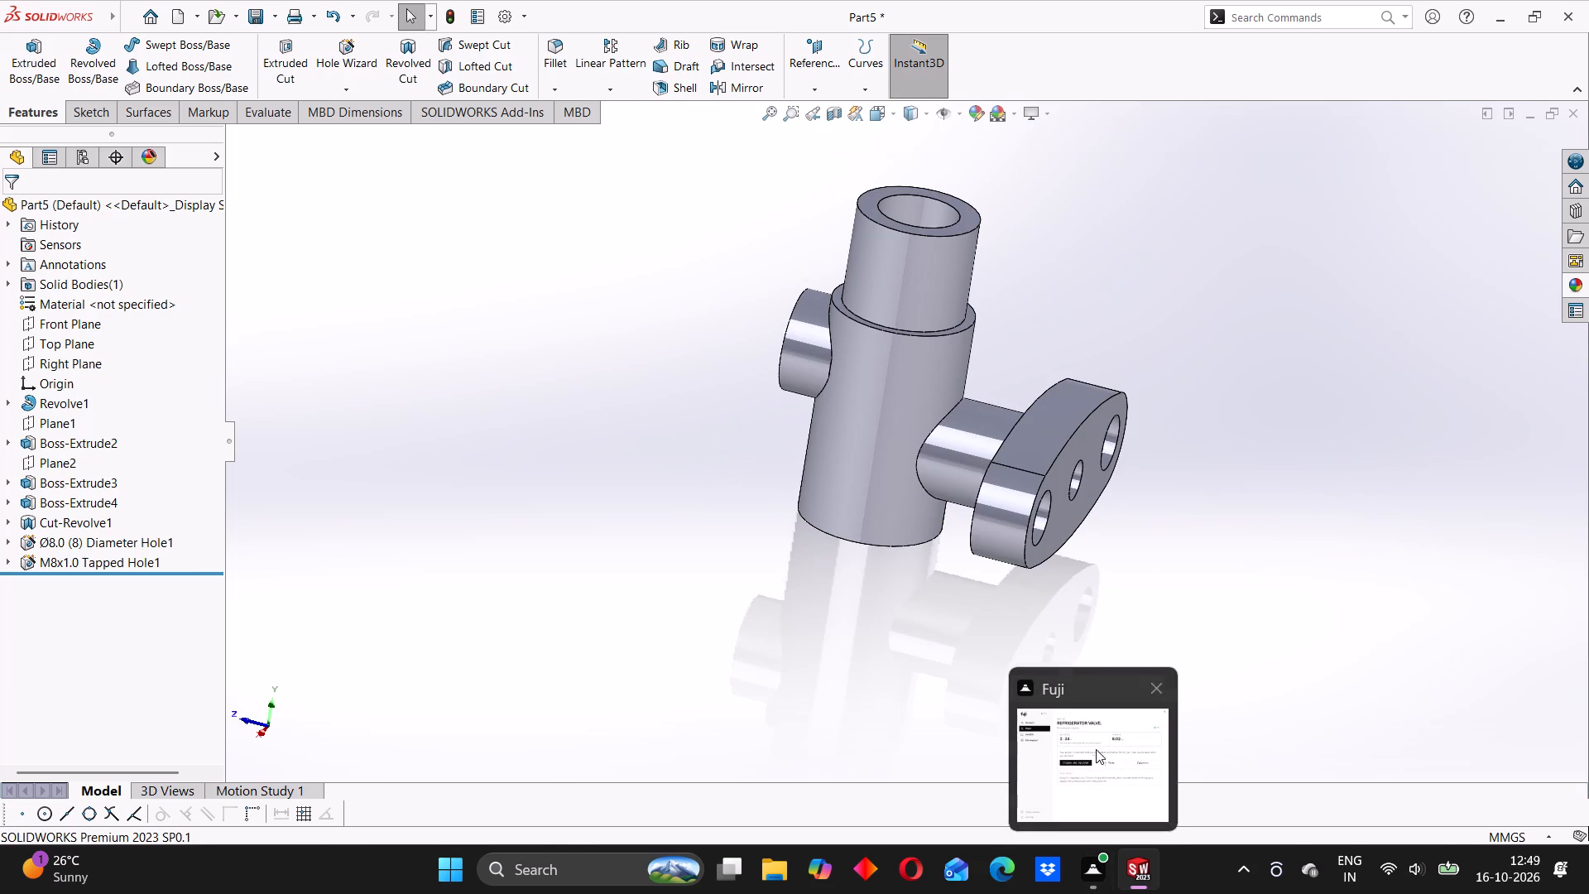
pyautogui.scroll(2, 1164, 438)
pyautogui.moveTo(993, 387); pyautogui.dragTo(806, 315, button='middle')
pyautogui.moveTo(878, 370); pyautogui.dragTo(993, 365, button='middle')
pyautogui.scroll(-3, 911, 352)
pyautogui.moveTo(863, 392); pyautogui.dragTo(886, 397, button='middle')
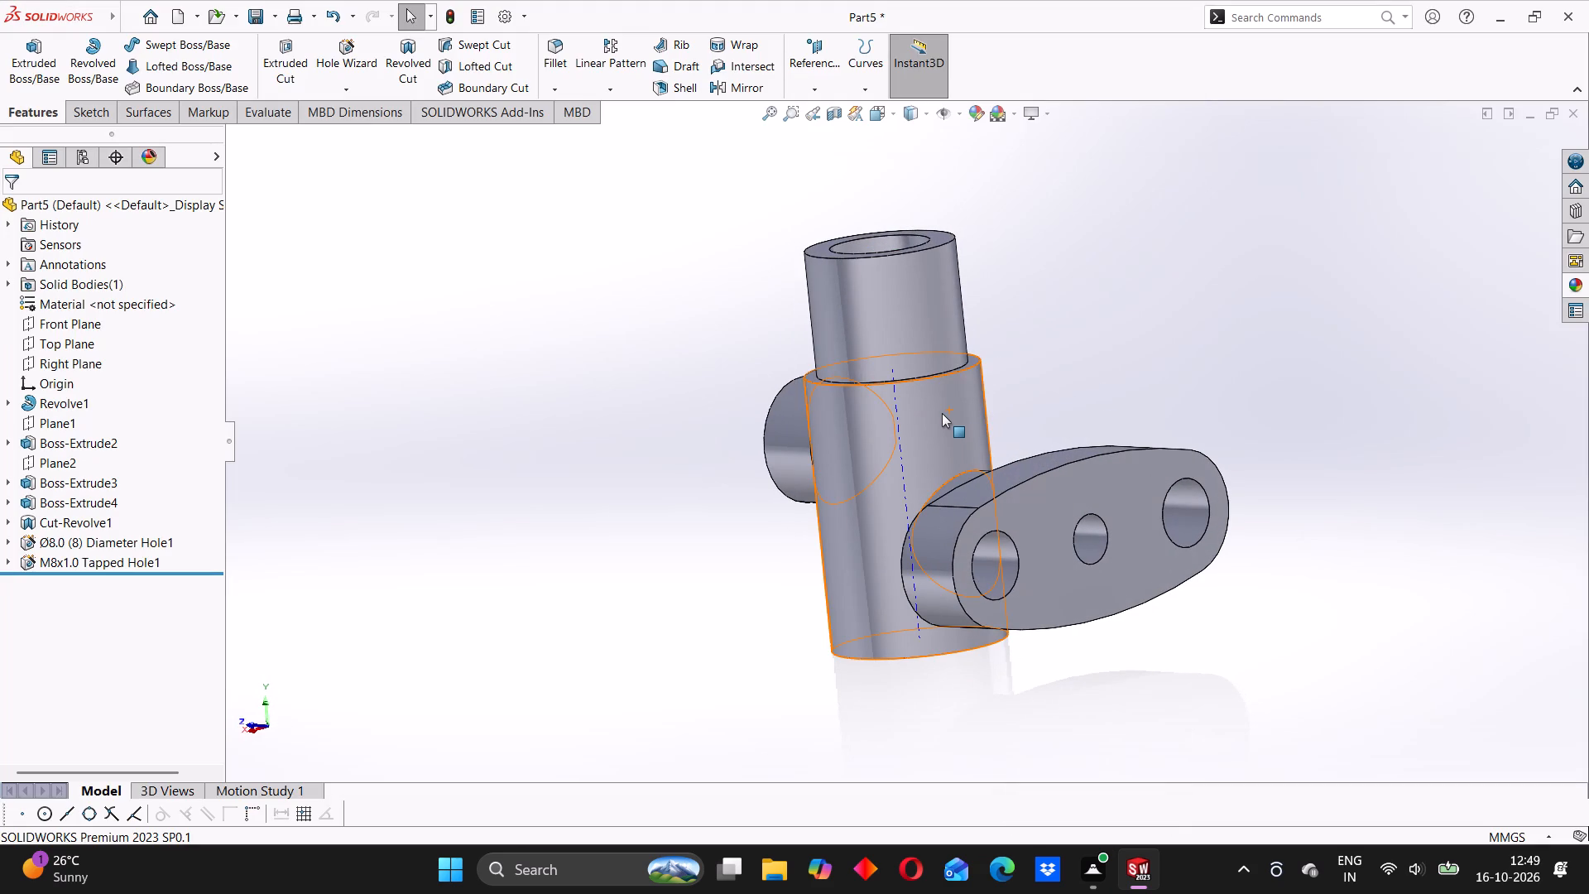
# Apply a blue colour appearance to the entire valve body.
pyautogui.scroll(2, 939, 418)
pyautogui.moveTo(1039, 410); pyautogui.dragTo(1013, 429, button='middle')
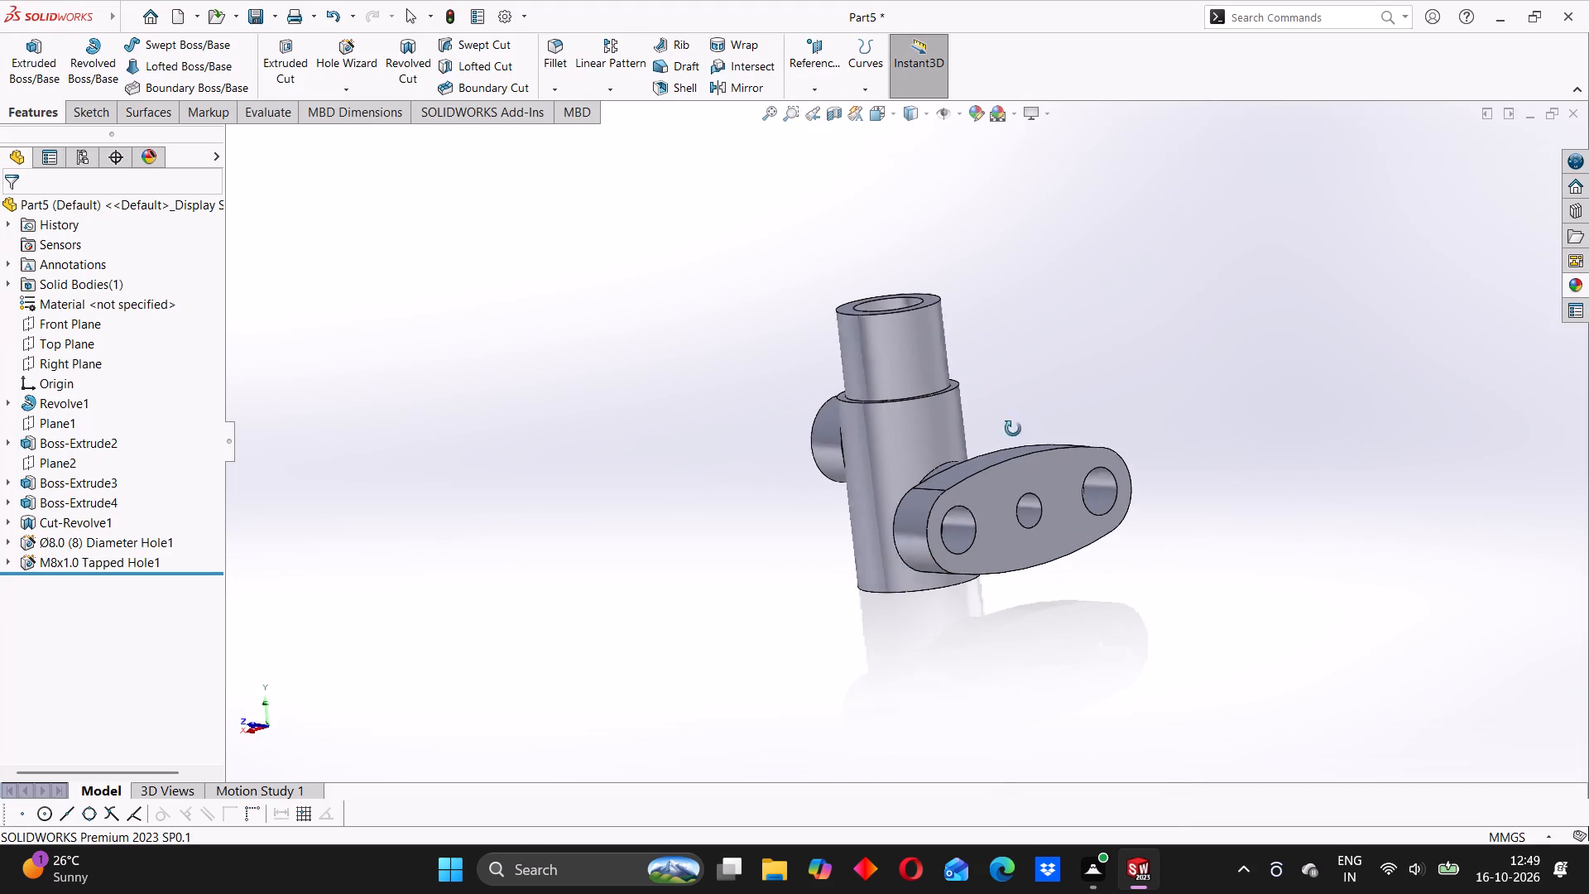
pyautogui.moveTo(1013, 429); pyautogui.dragTo(1044, 427, button='middle')
pyautogui.moveTo(881, 463); pyautogui.dragTo(885, 405, button='middle')
pyautogui.rightClick(886, 410)
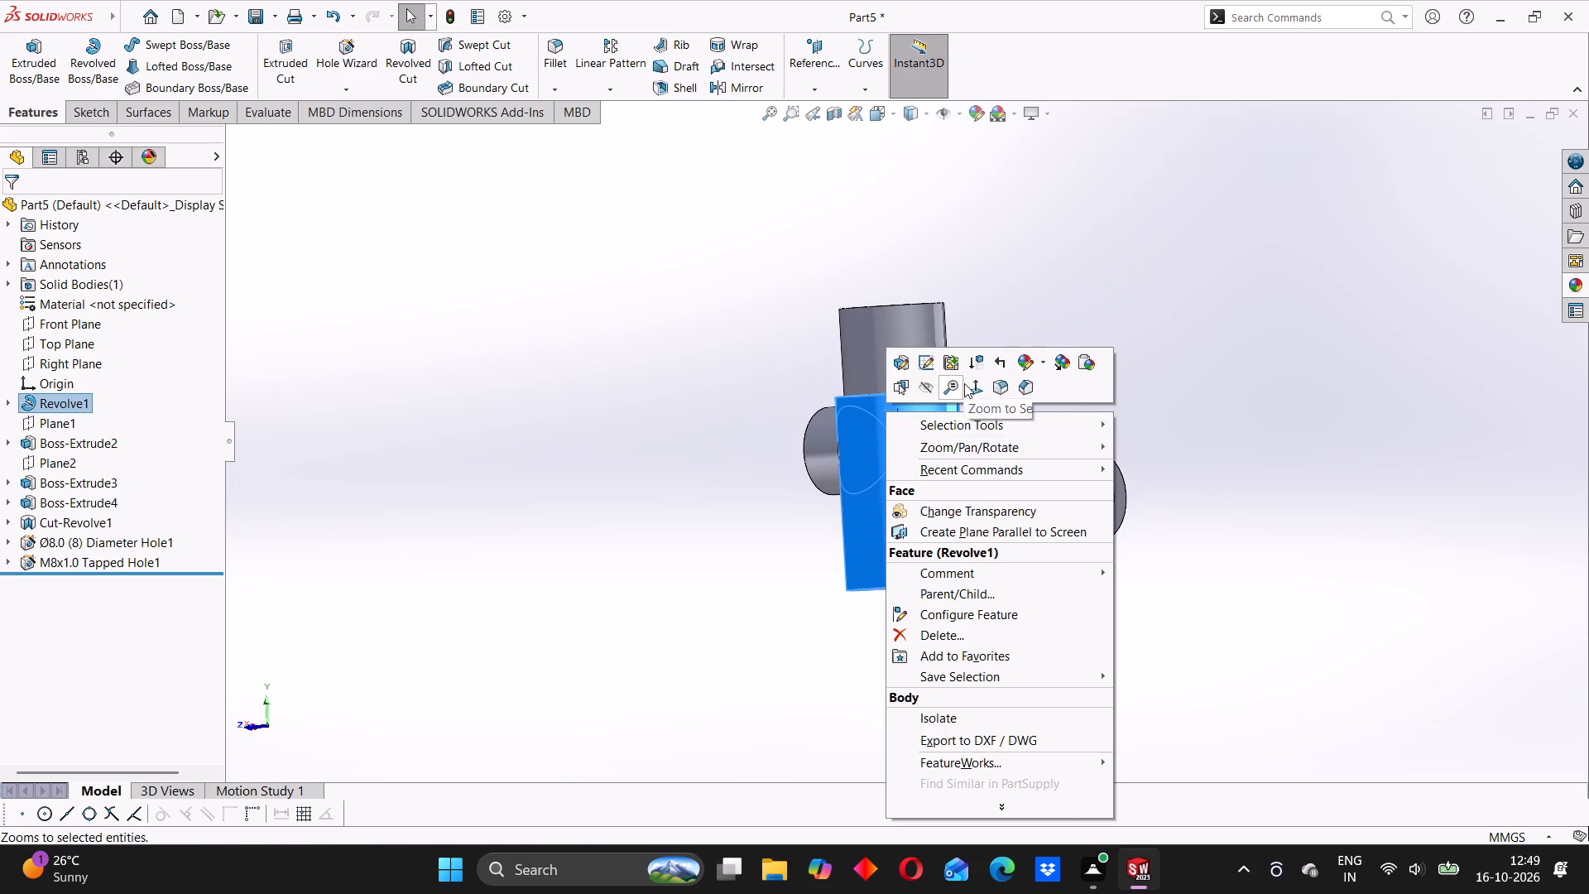
pyautogui.click(1039, 358)
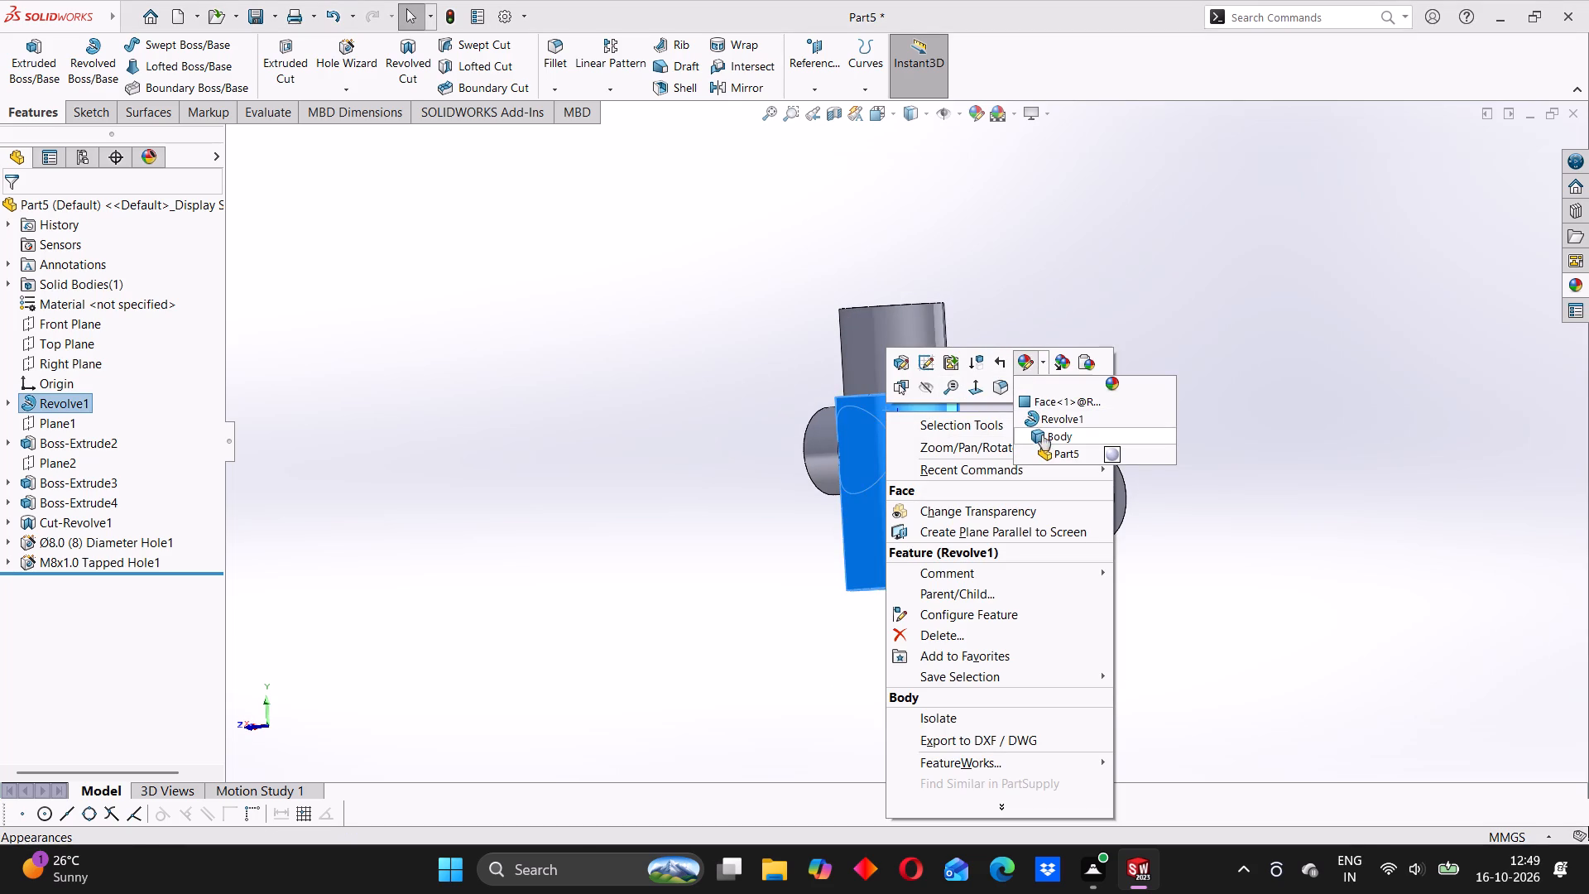
pyautogui.click(1042, 435)
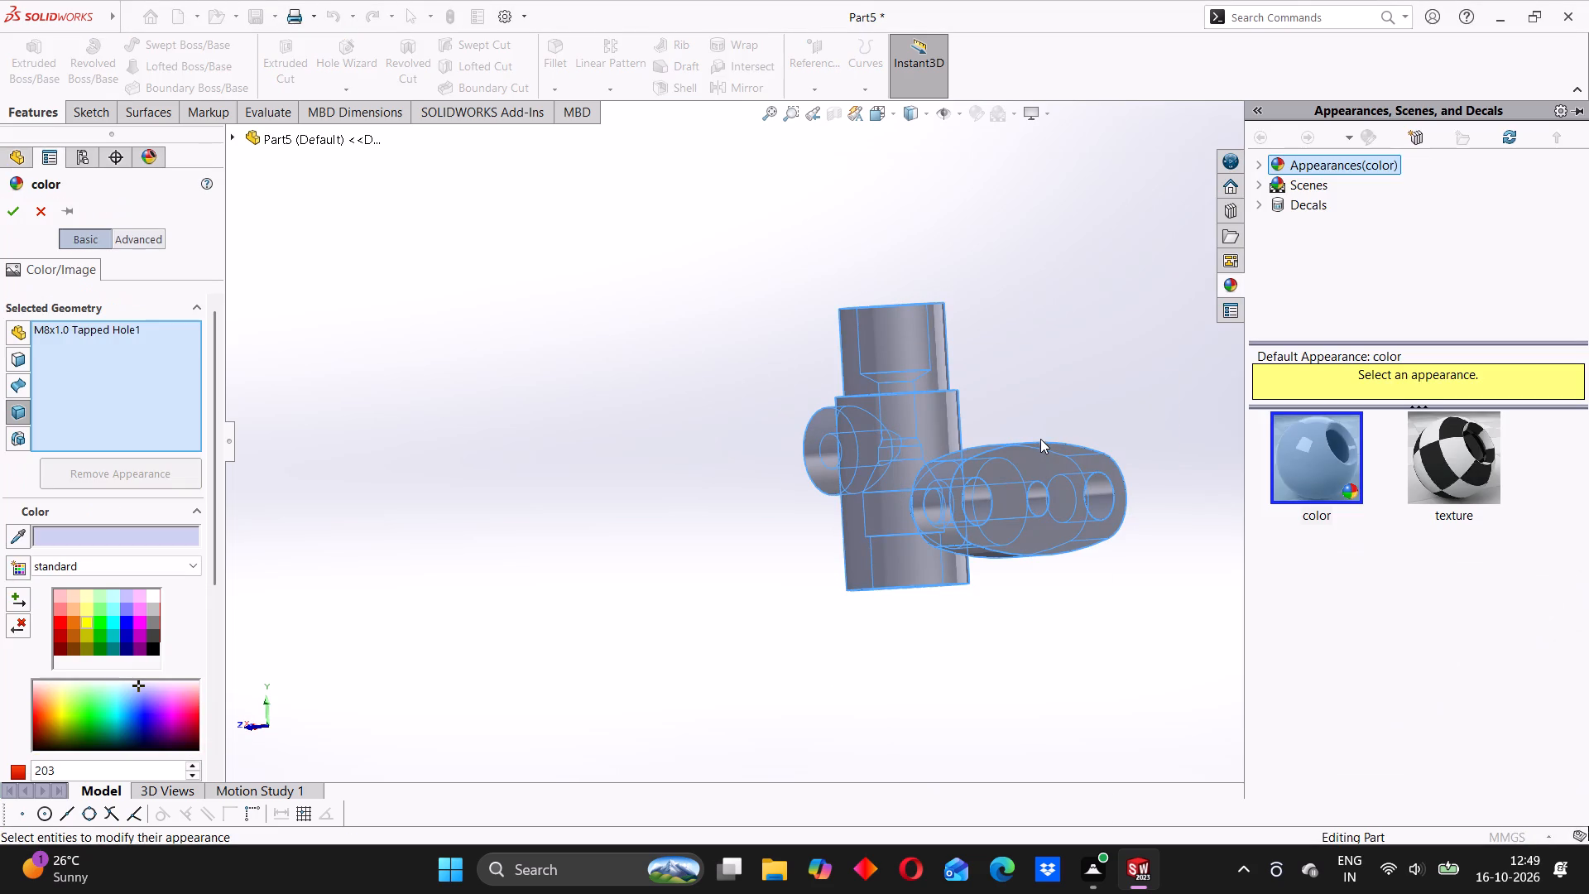
pyautogui.click(128, 622)
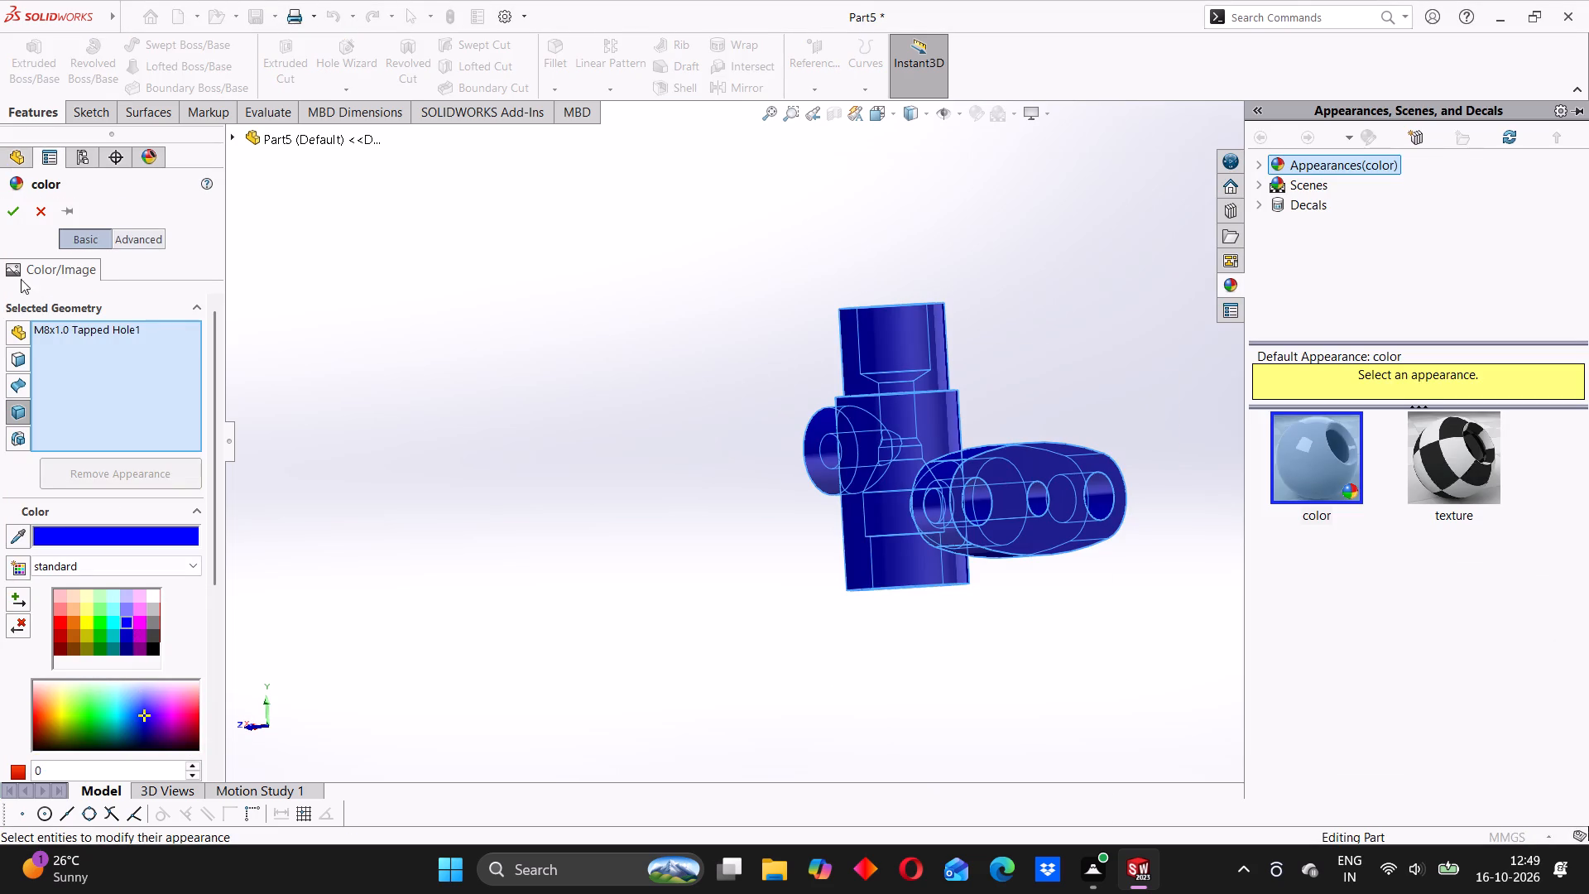
pyautogui.click(16, 214)
# Examine the recoloured valve body from several sides, square it to the view, and finish in the isometric orientation.
pyautogui.scroll(2, 962, 505)
pyautogui.moveTo(799, 509); pyautogui.dragTo(871, 584, button='middle')
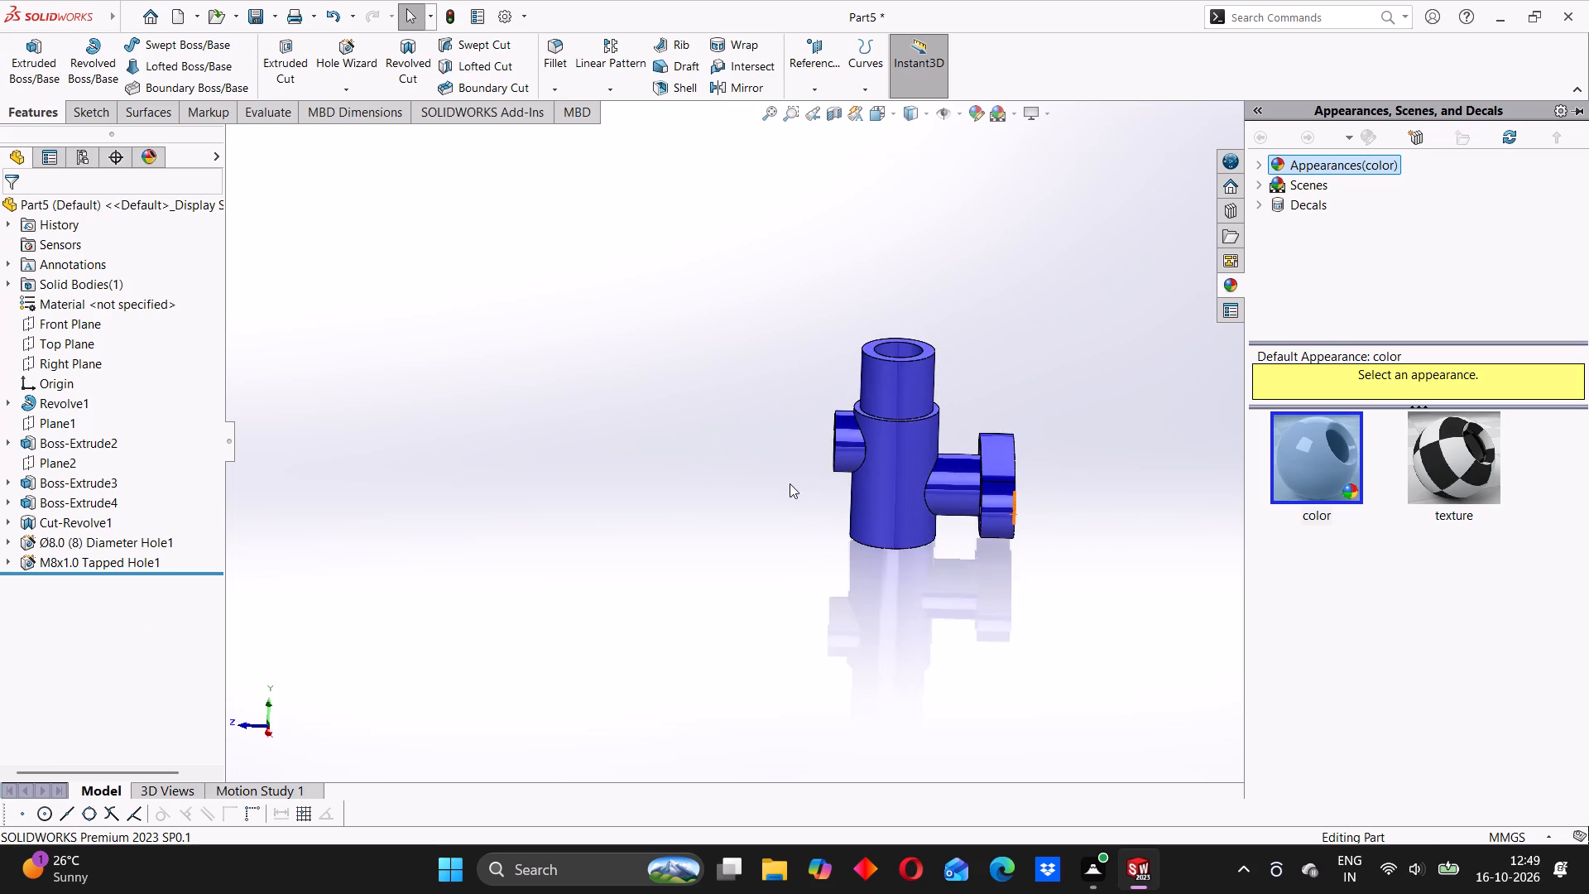
pyautogui.moveTo(801, 473); pyautogui.dragTo(921, 452, button='middle')
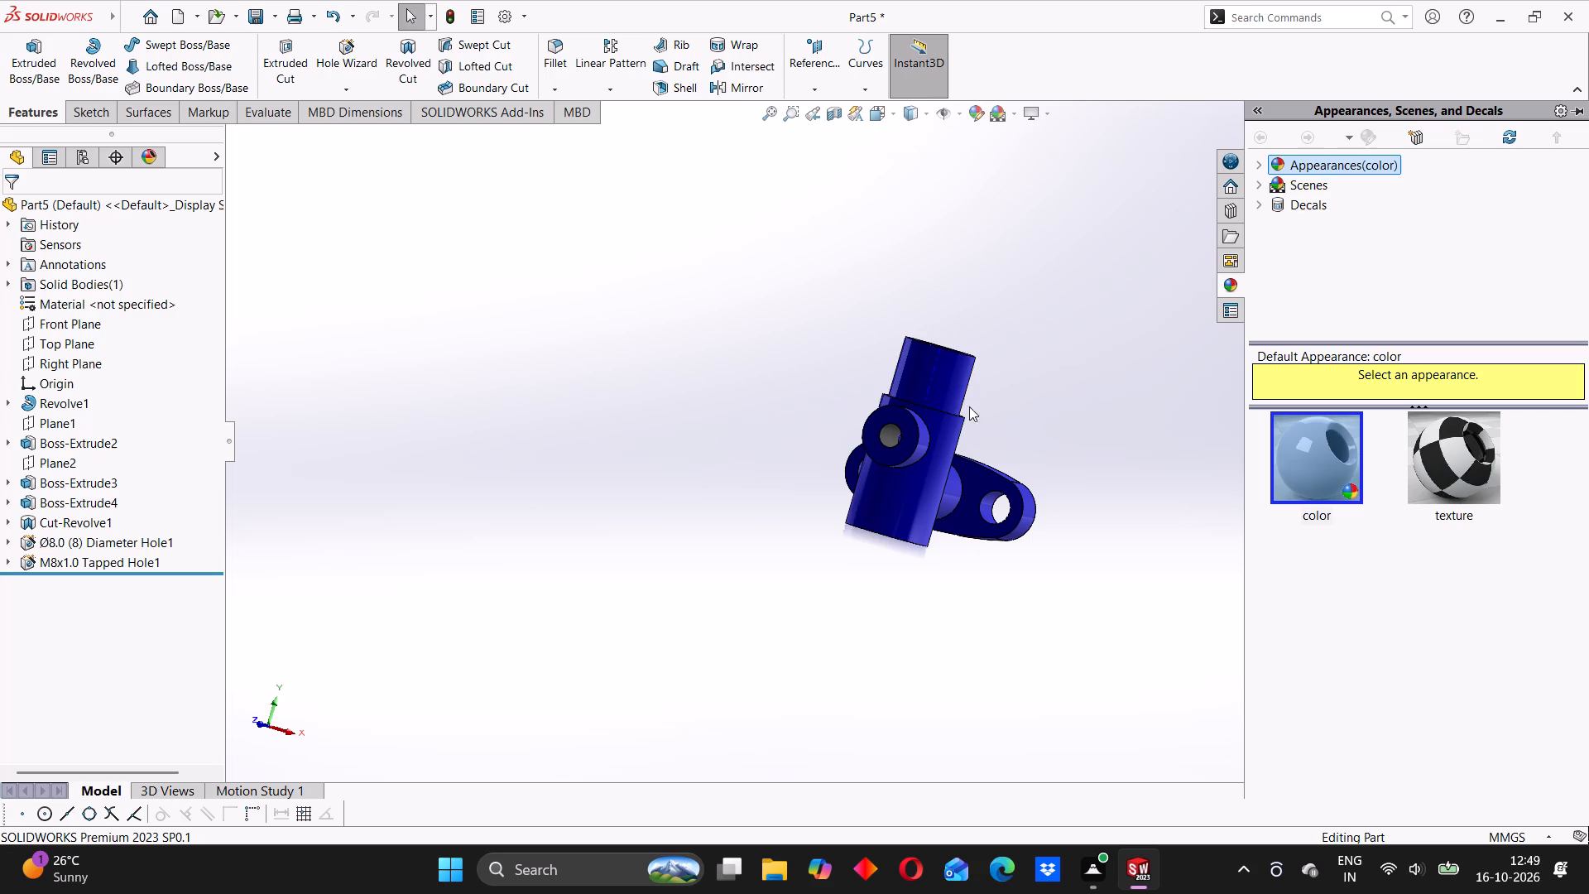
pyautogui.moveTo(1007, 406); pyautogui.dragTo(915, 401, button='middle')
pyautogui.click(665, 399)
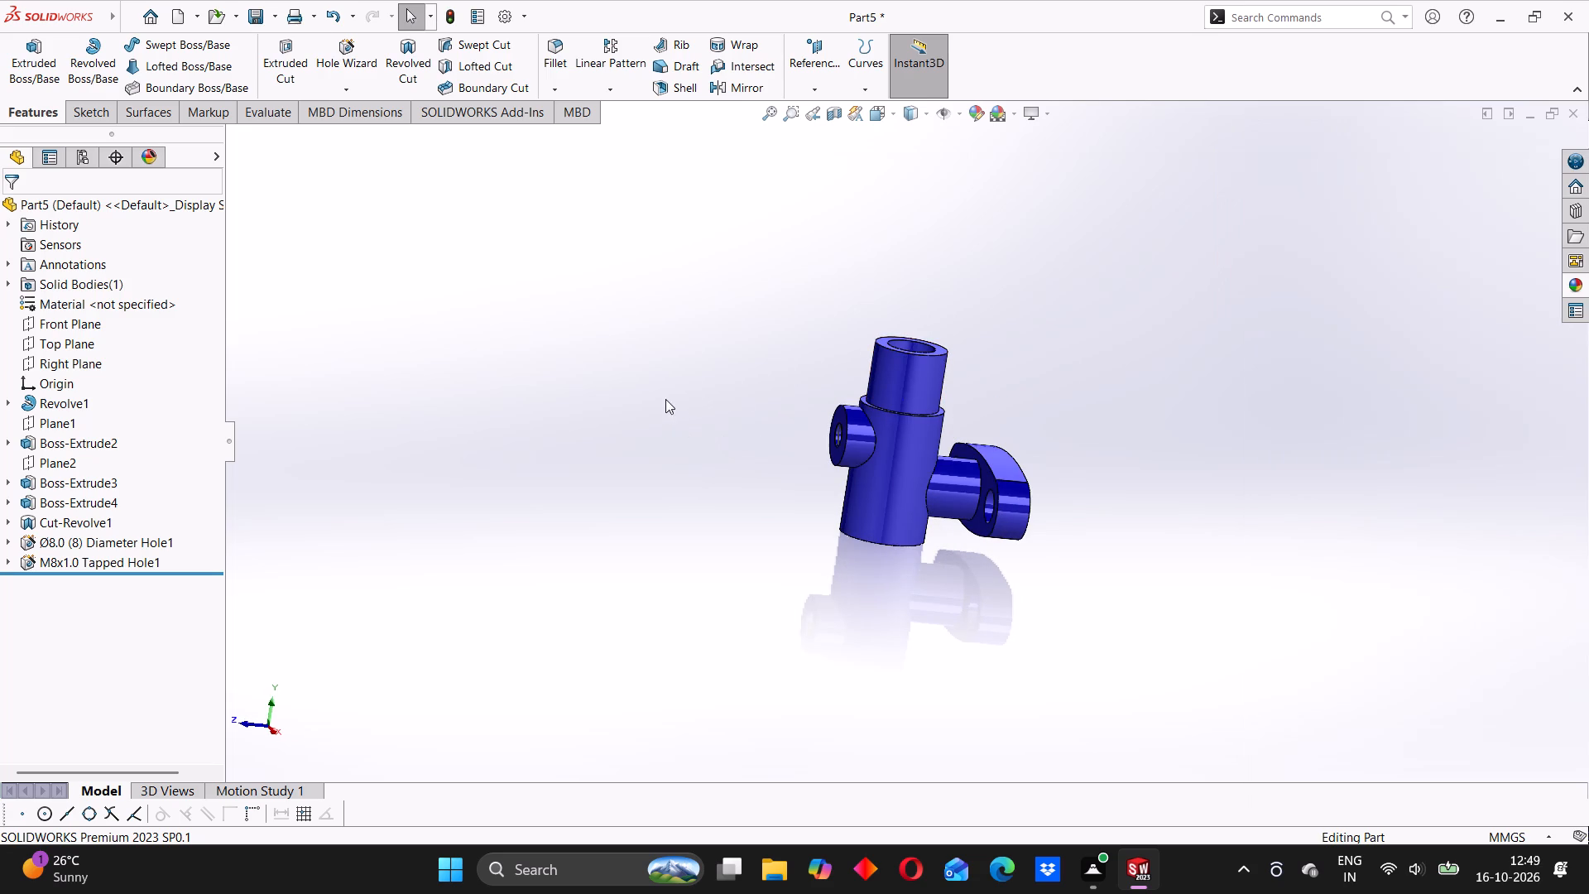
pyautogui.moveTo(1015, 382); pyautogui.dragTo(879, 349, button='middle')
pyautogui.scroll(-4, 925, 383)
pyautogui.moveTo(886, 411); pyautogui.dragTo(938, 400, button='middle')
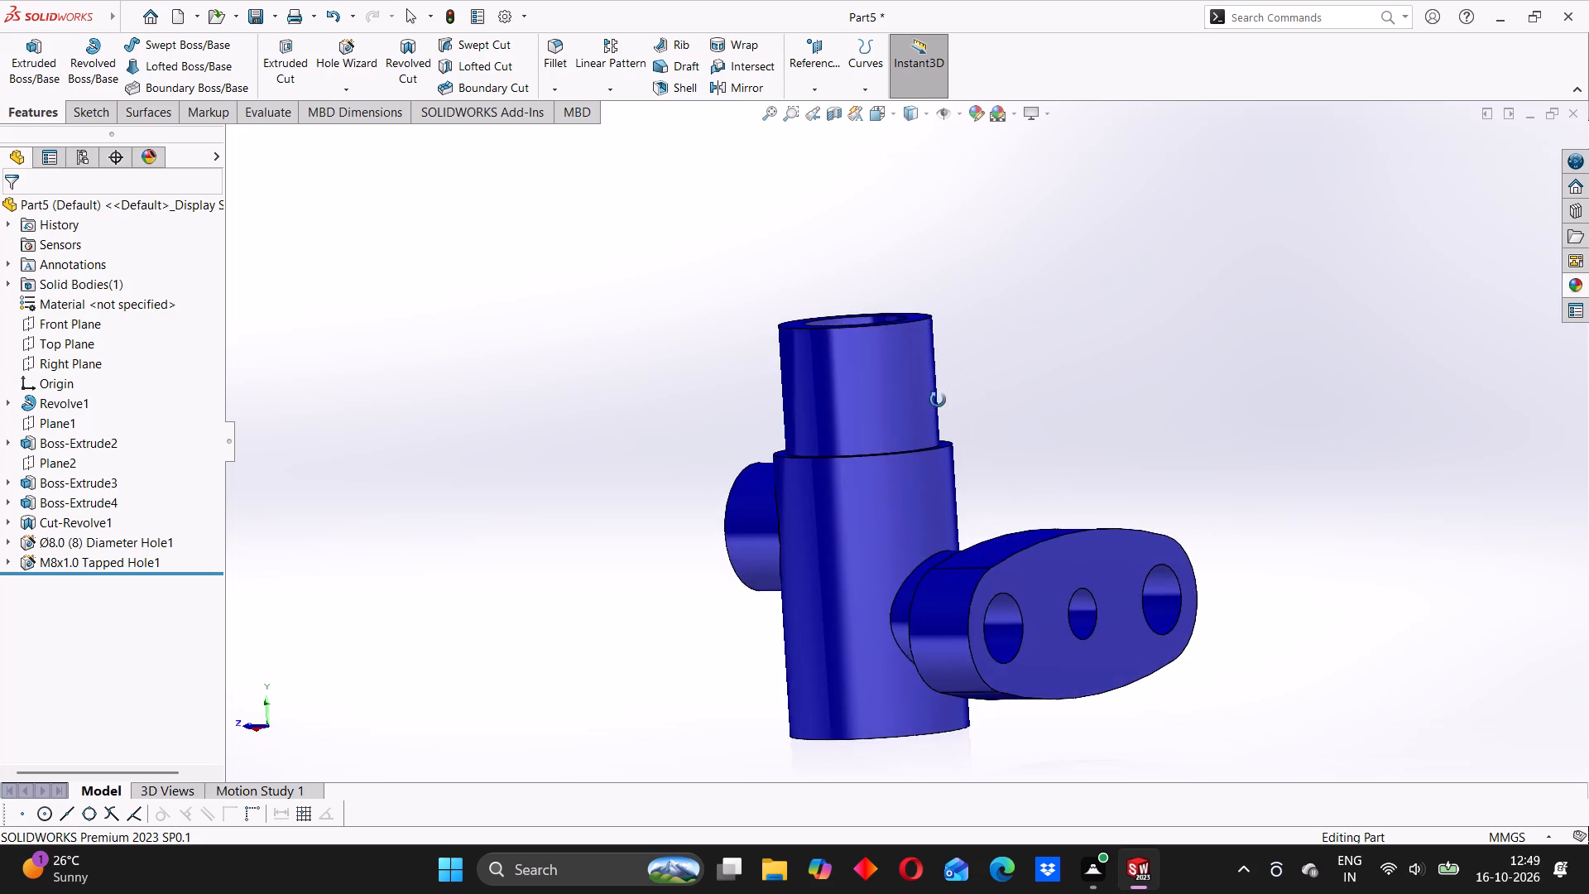
pyautogui.moveTo(938, 400); pyautogui.dragTo(1033, 409, button='middle')
pyautogui.moveTo(997, 425); pyautogui.dragTo(948, 420, button='middle')
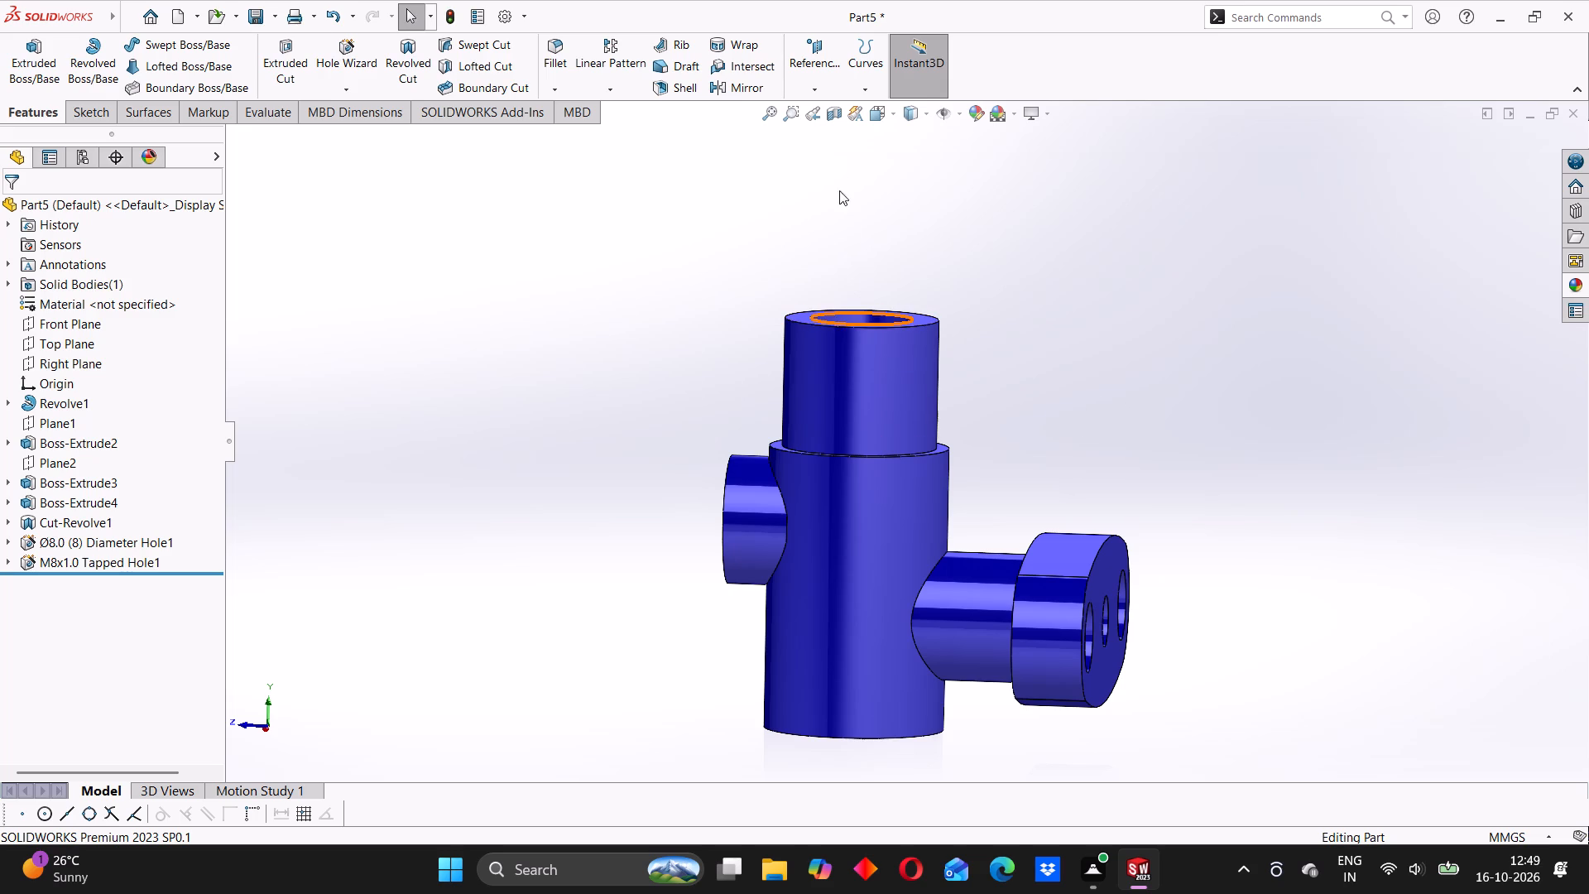
pyautogui.click(891, 108)
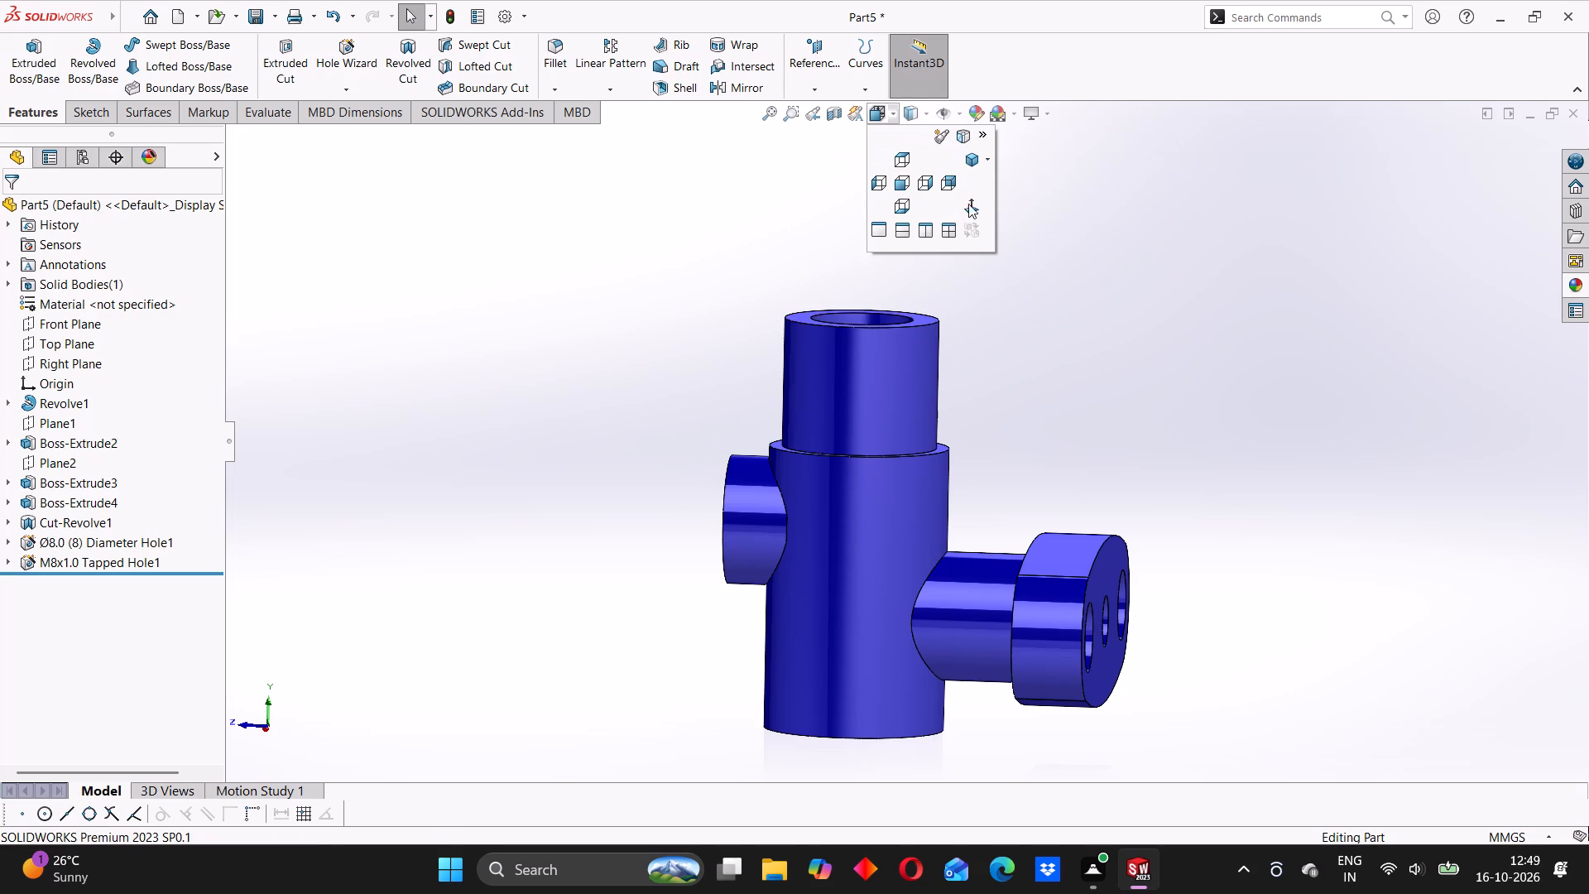
pyautogui.click(968, 204)
pyautogui.click(728, 302)
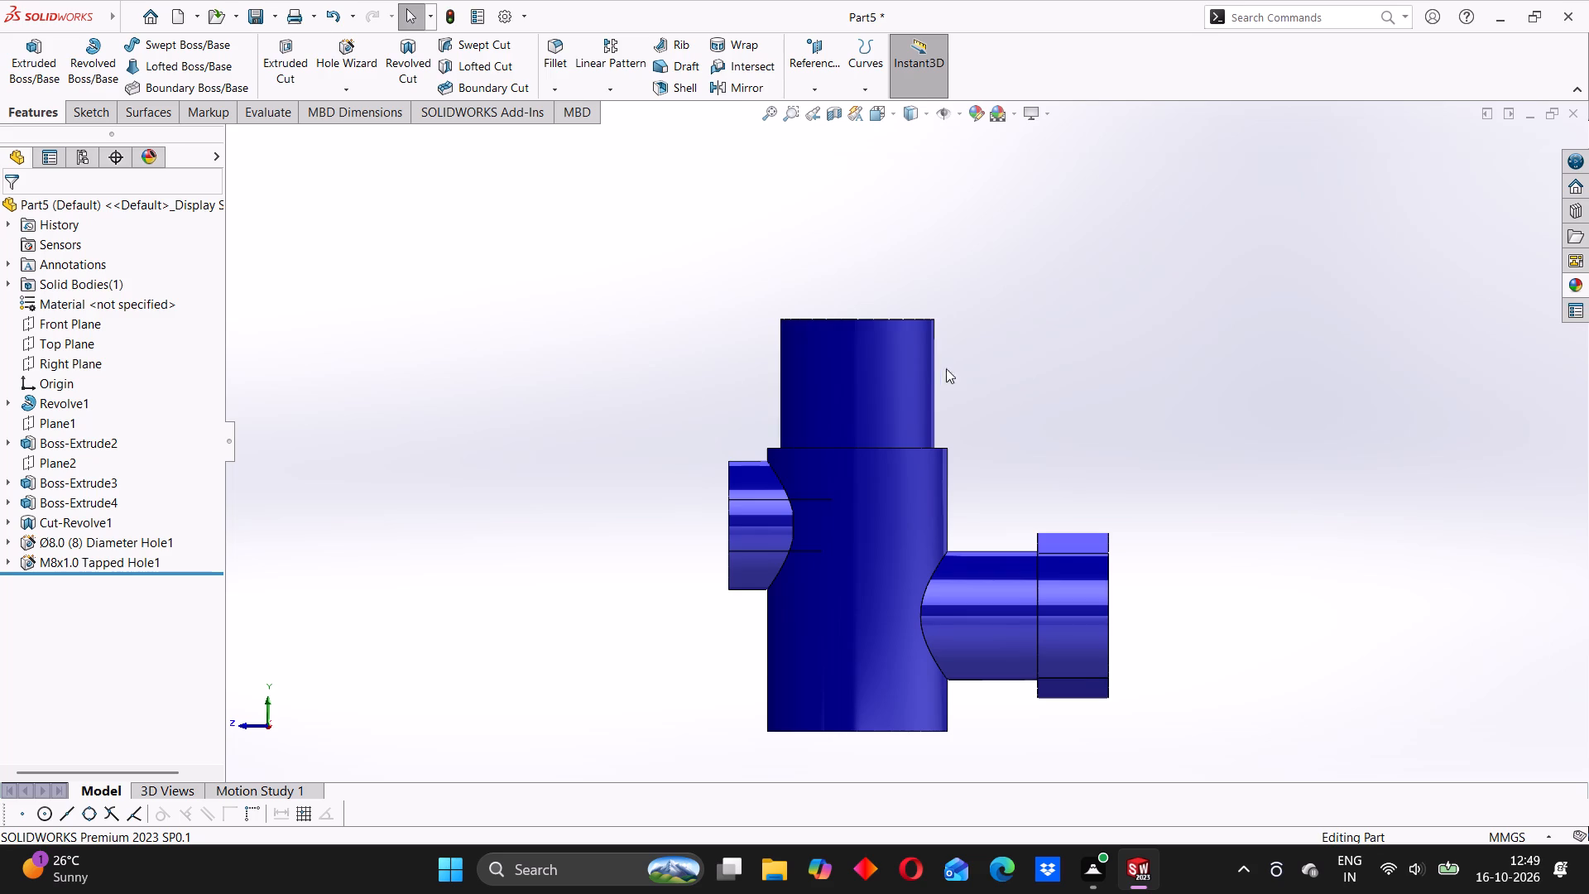
pyautogui.click(882, 115)
pyautogui.click(966, 160)
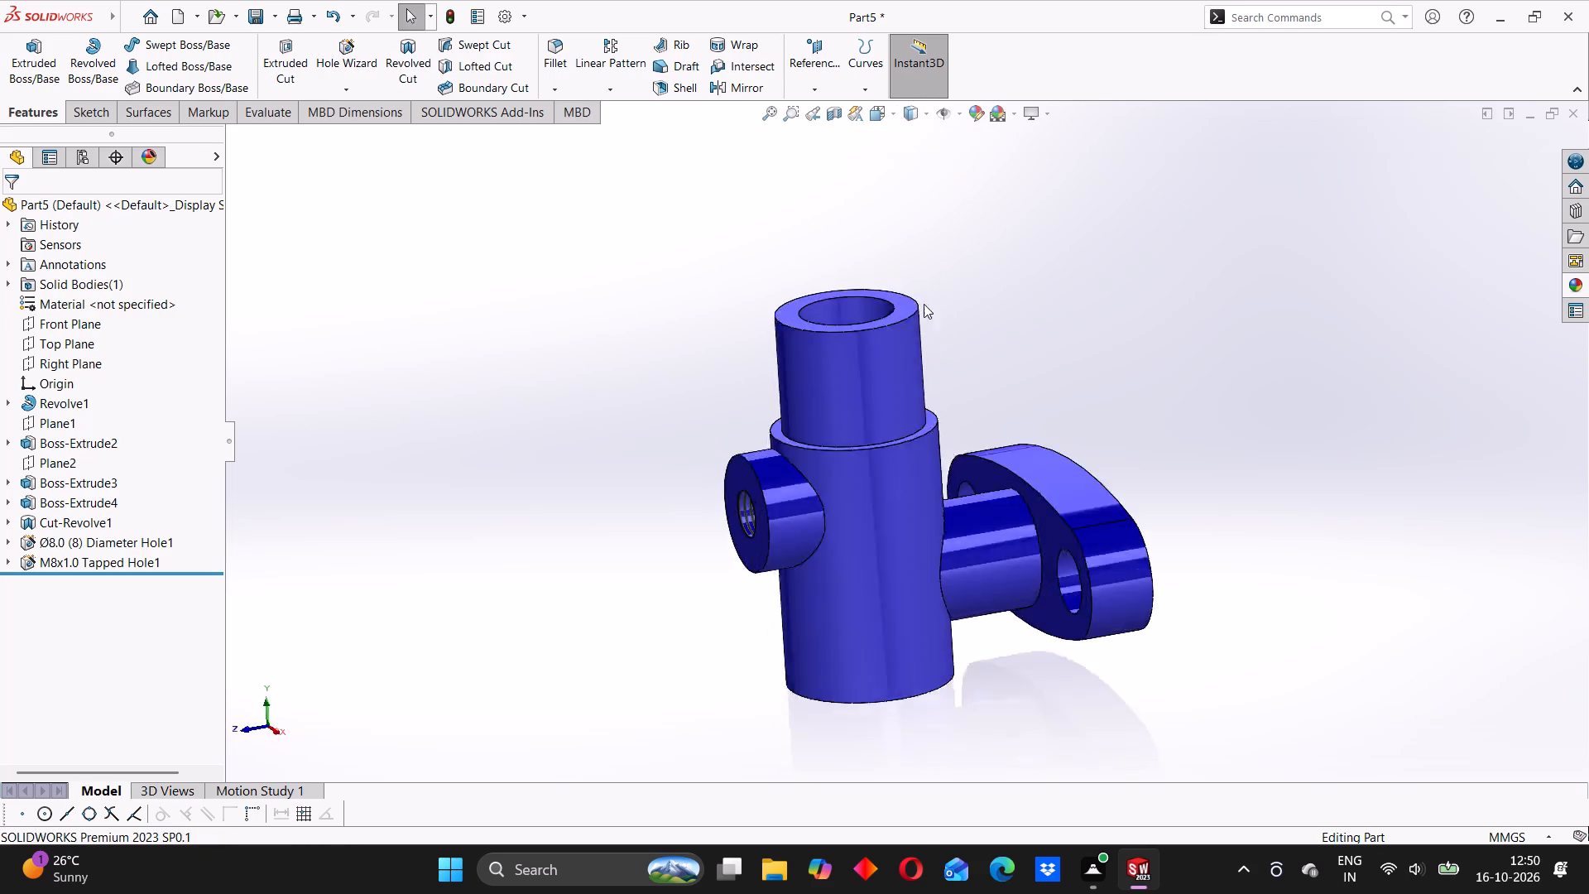
pyautogui.click(710, 392)
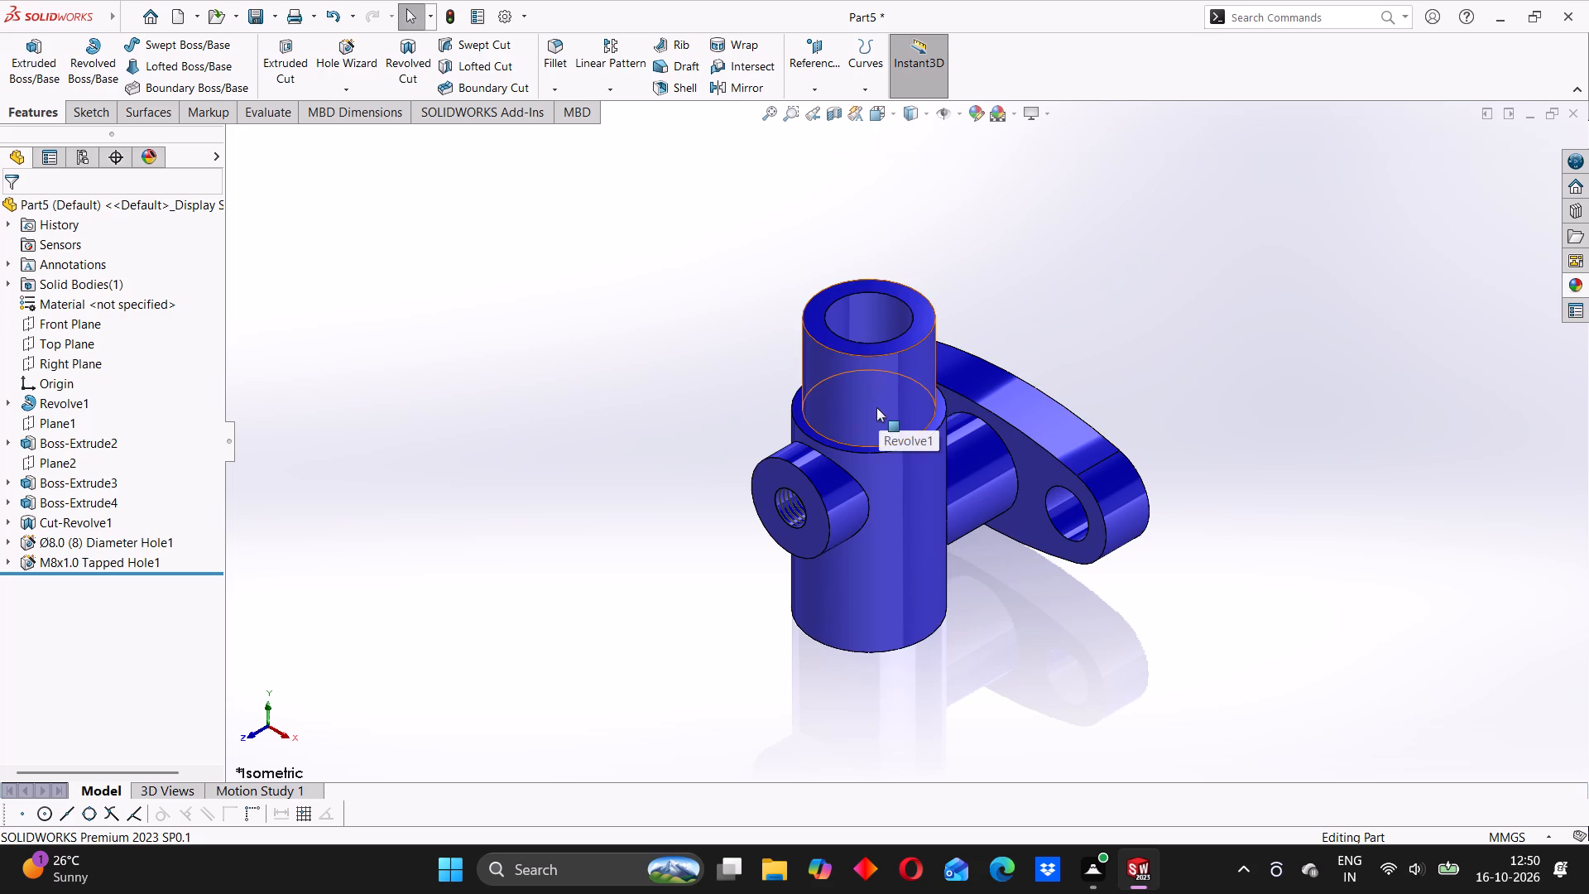
# Add a blind DIN machine cosmetic thread, size M16 and 19 mm deep, to the upper neck's outer edge, starting from its top face.
pyautogui.scroll(-5, 897, 389)
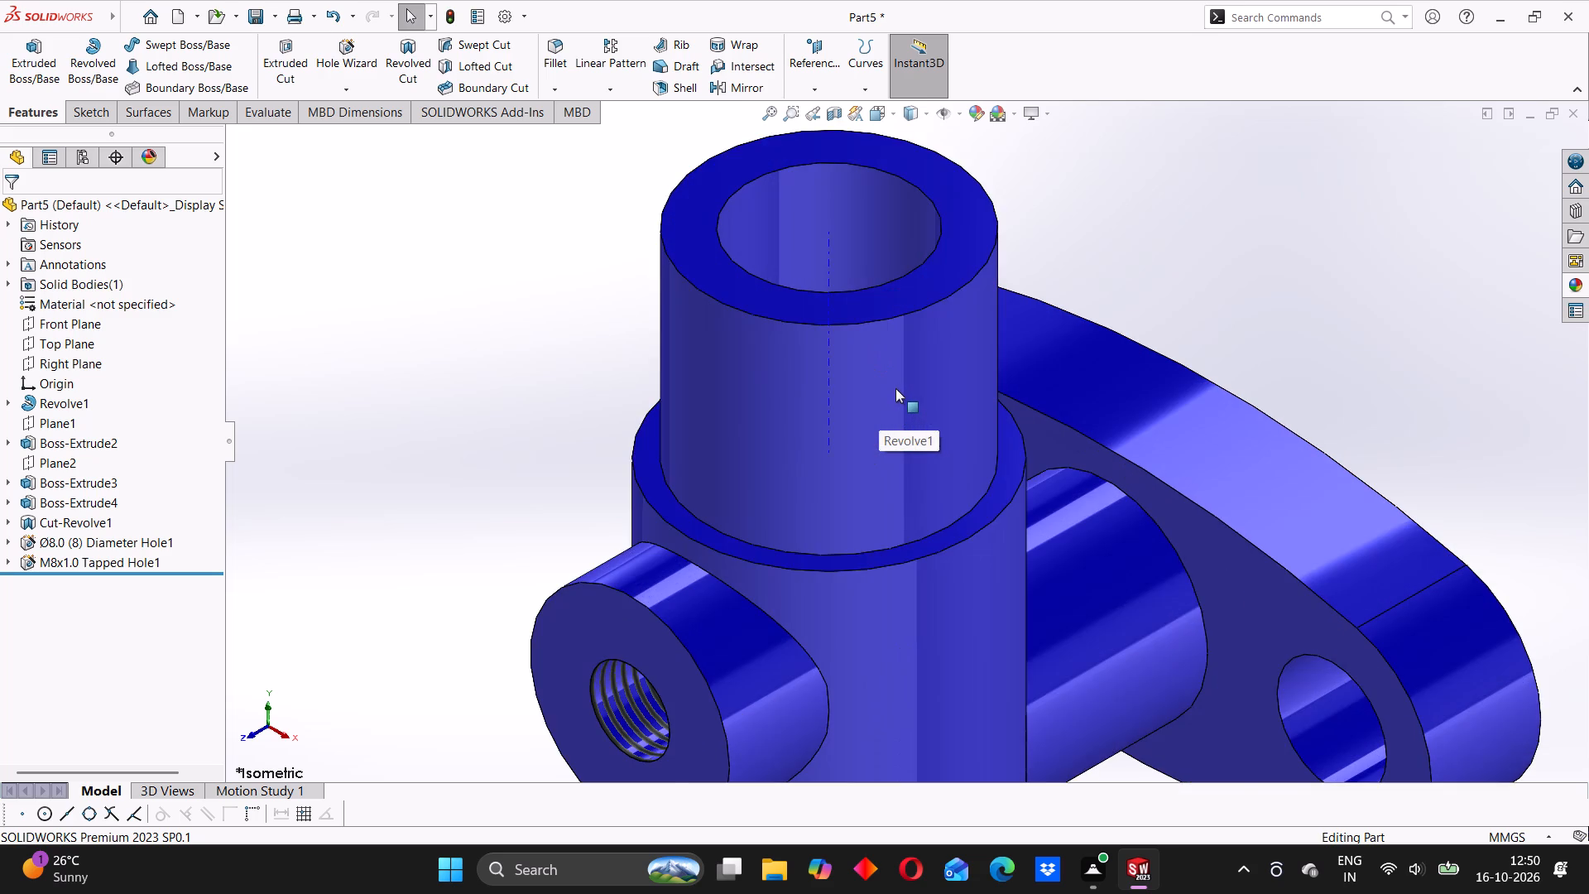
pyautogui.scroll(2, 895, 388)
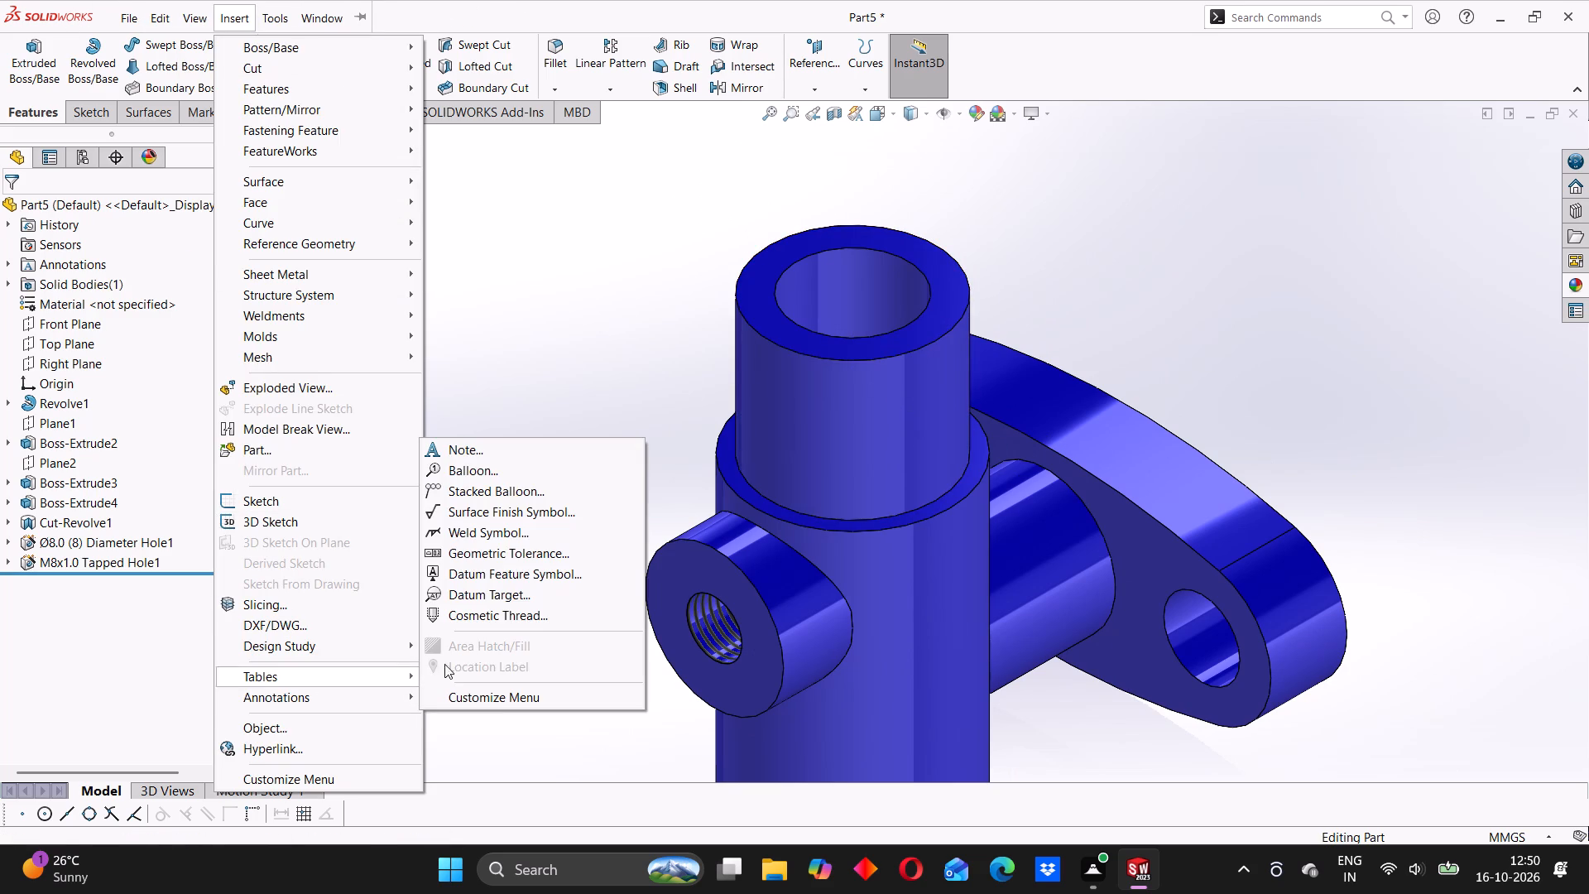
pyautogui.click(516, 618)
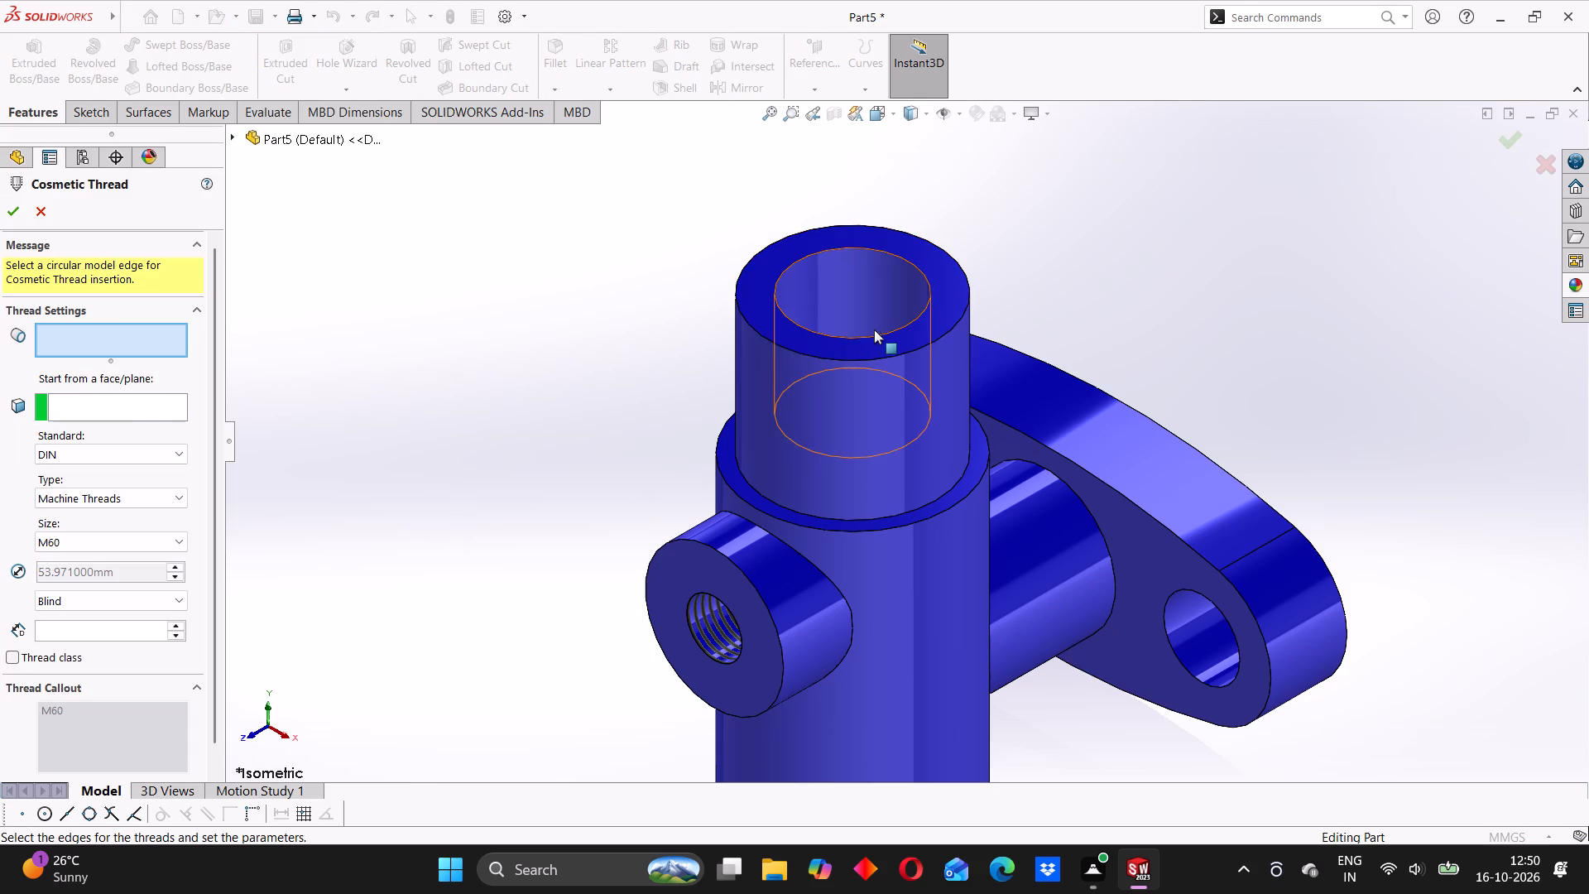
pyautogui.click(829, 357)
pyautogui.click(776, 325)
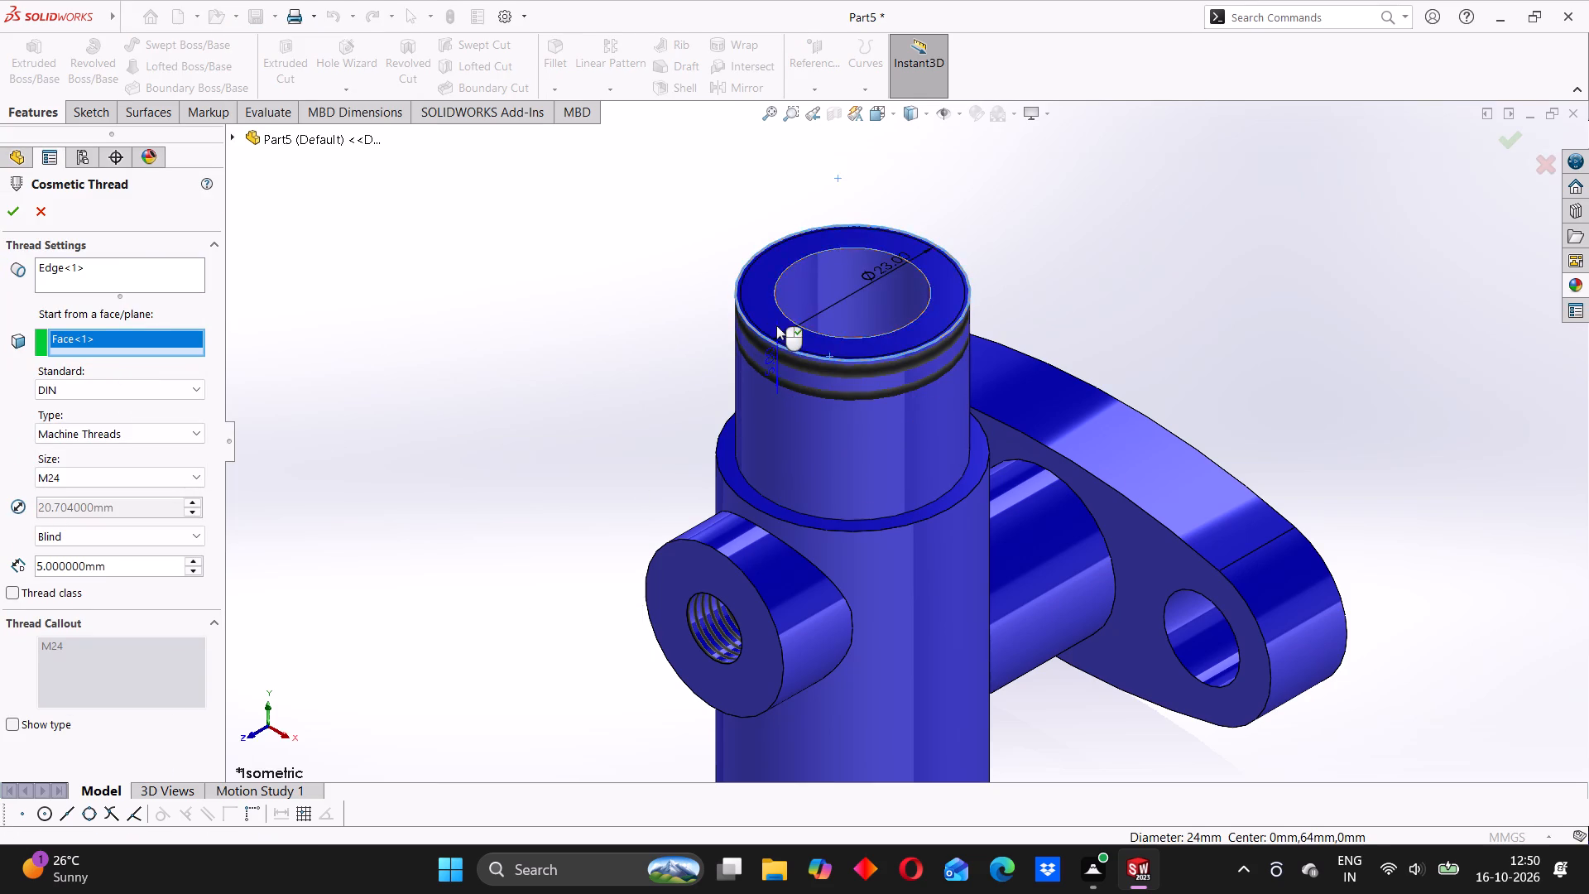
pyautogui.click(102, 475)
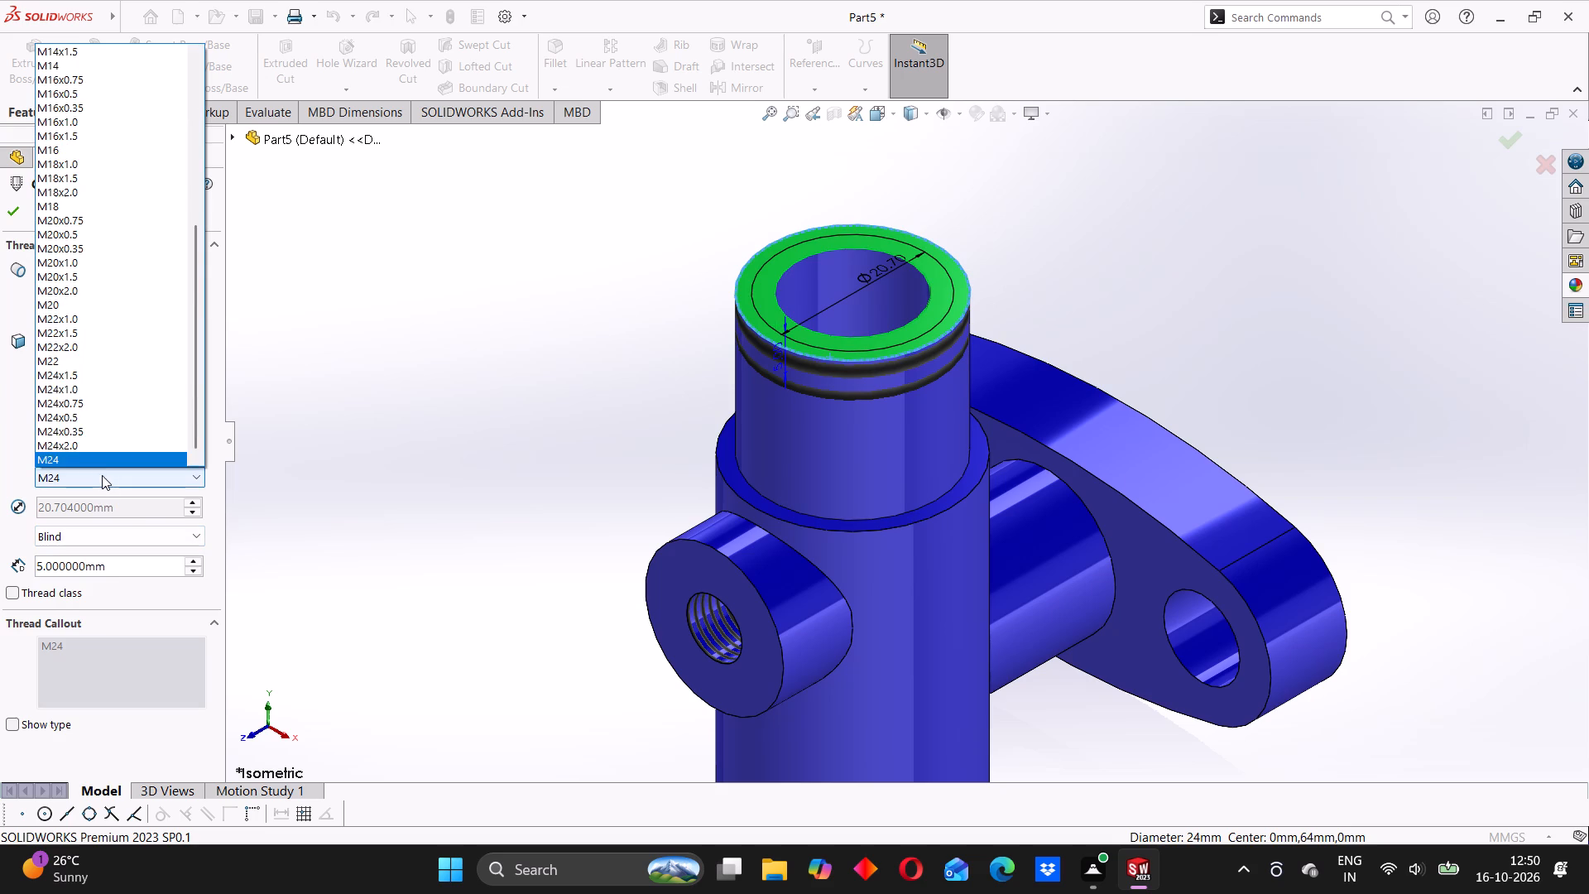
pyautogui.click(74, 151)
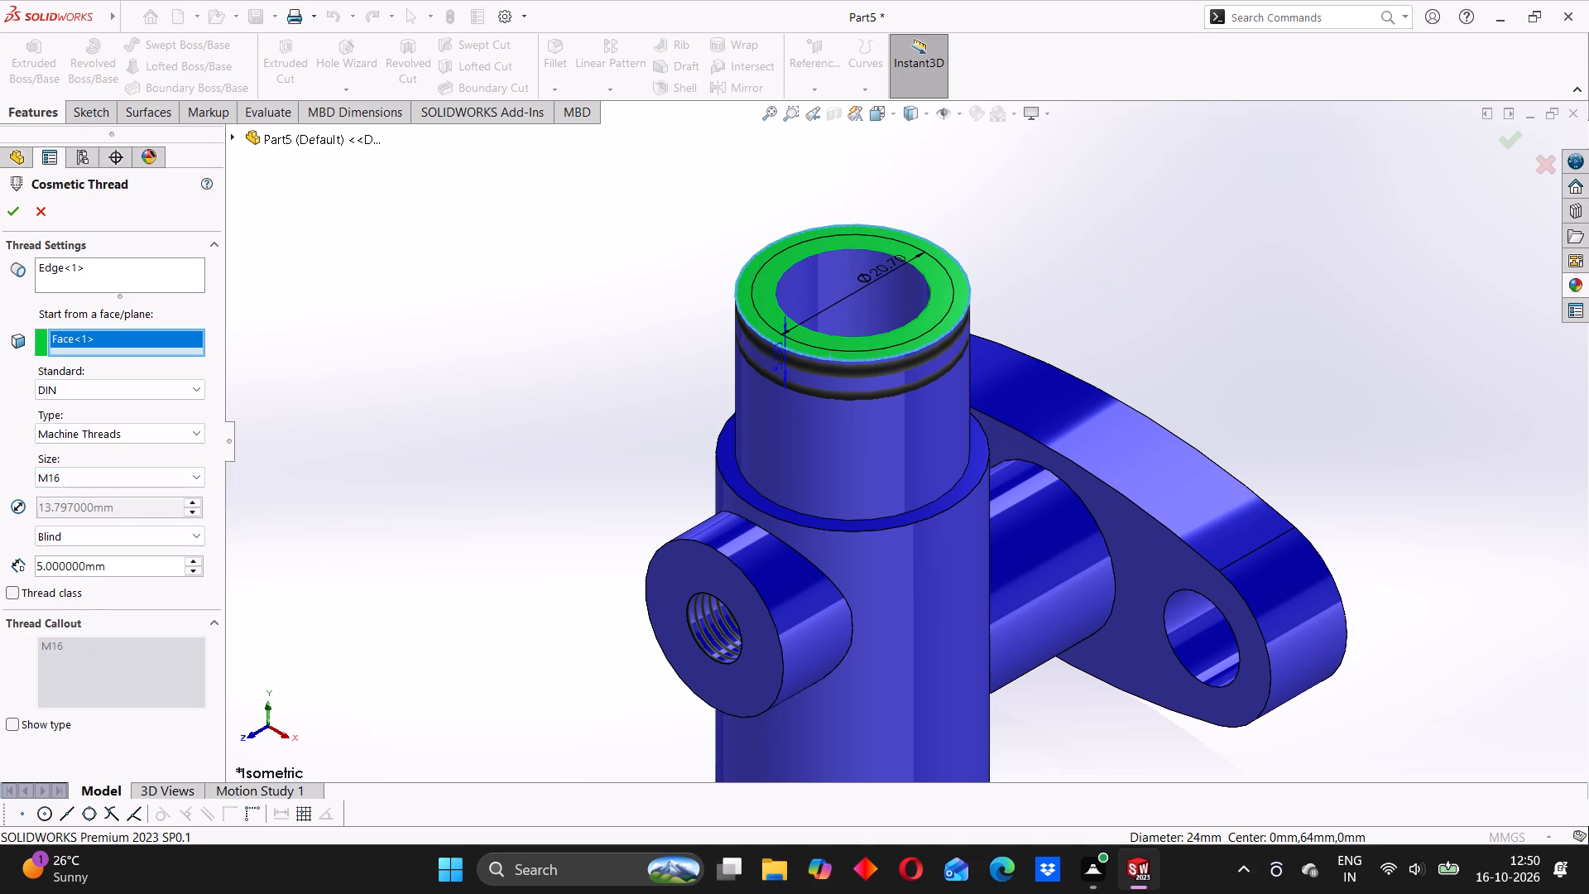
pyautogui.moveTo(119, 571); pyautogui.dragTo(23, 579)
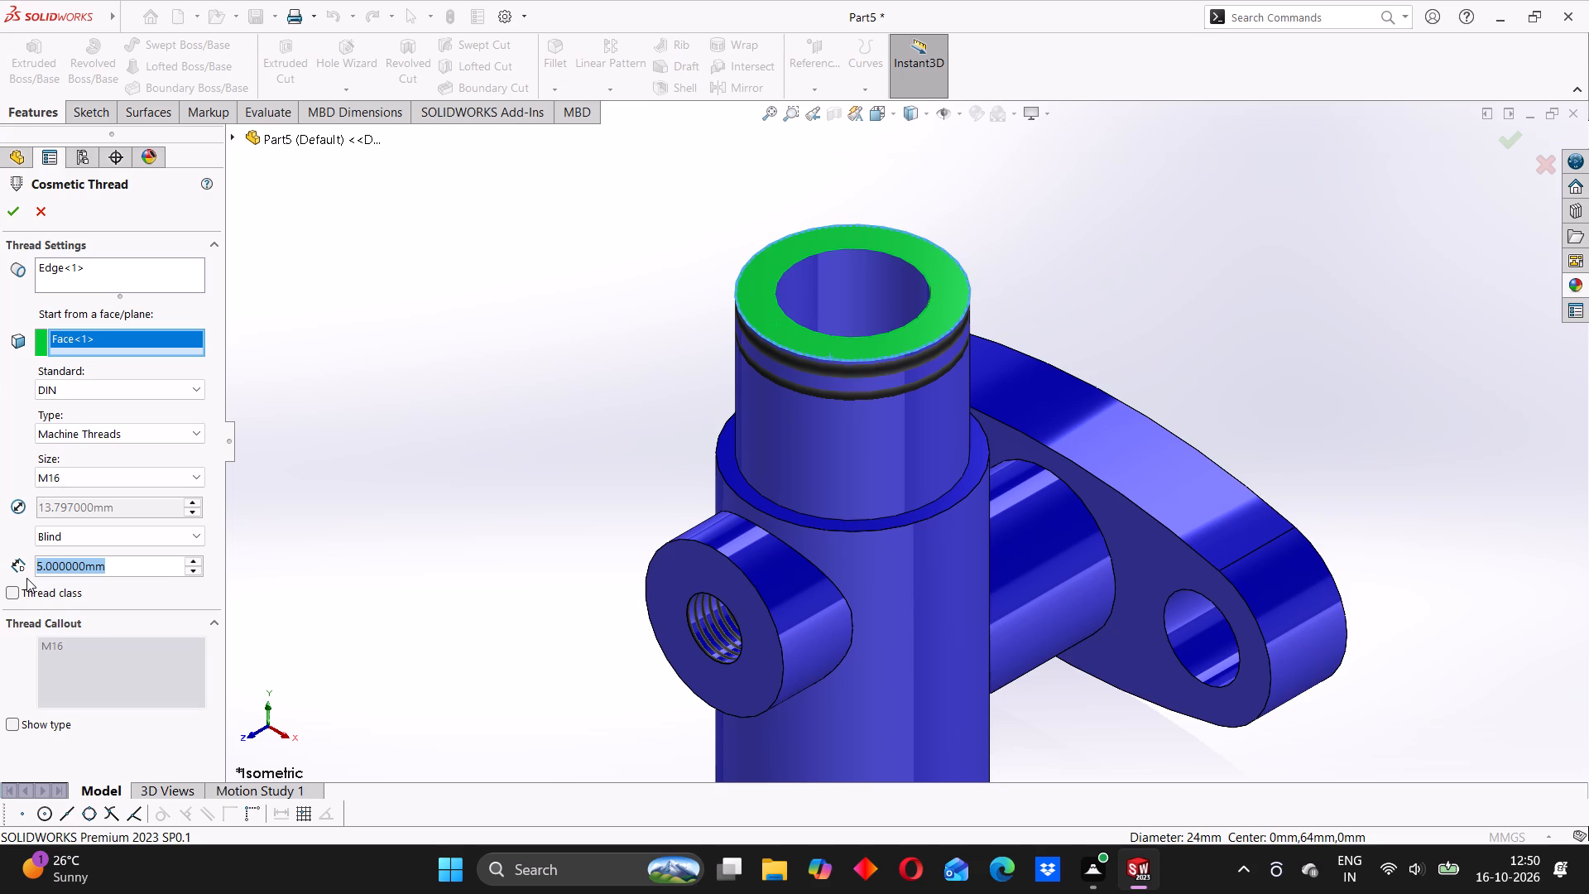
pyautogui.write('19')
pyautogui.press('Return')
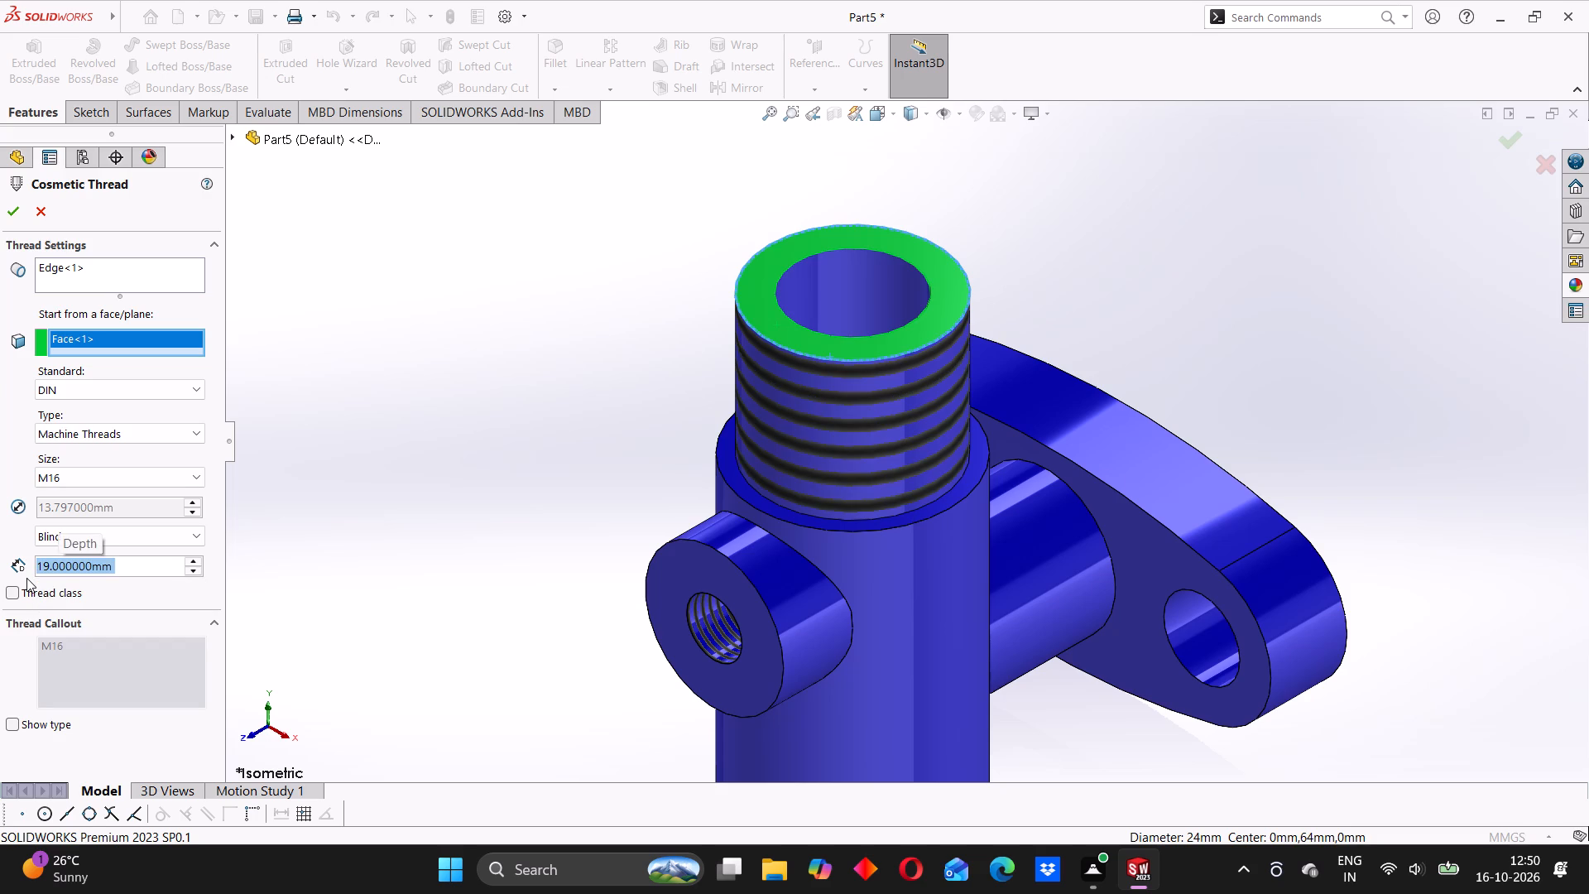
pyautogui.click(16, 216)
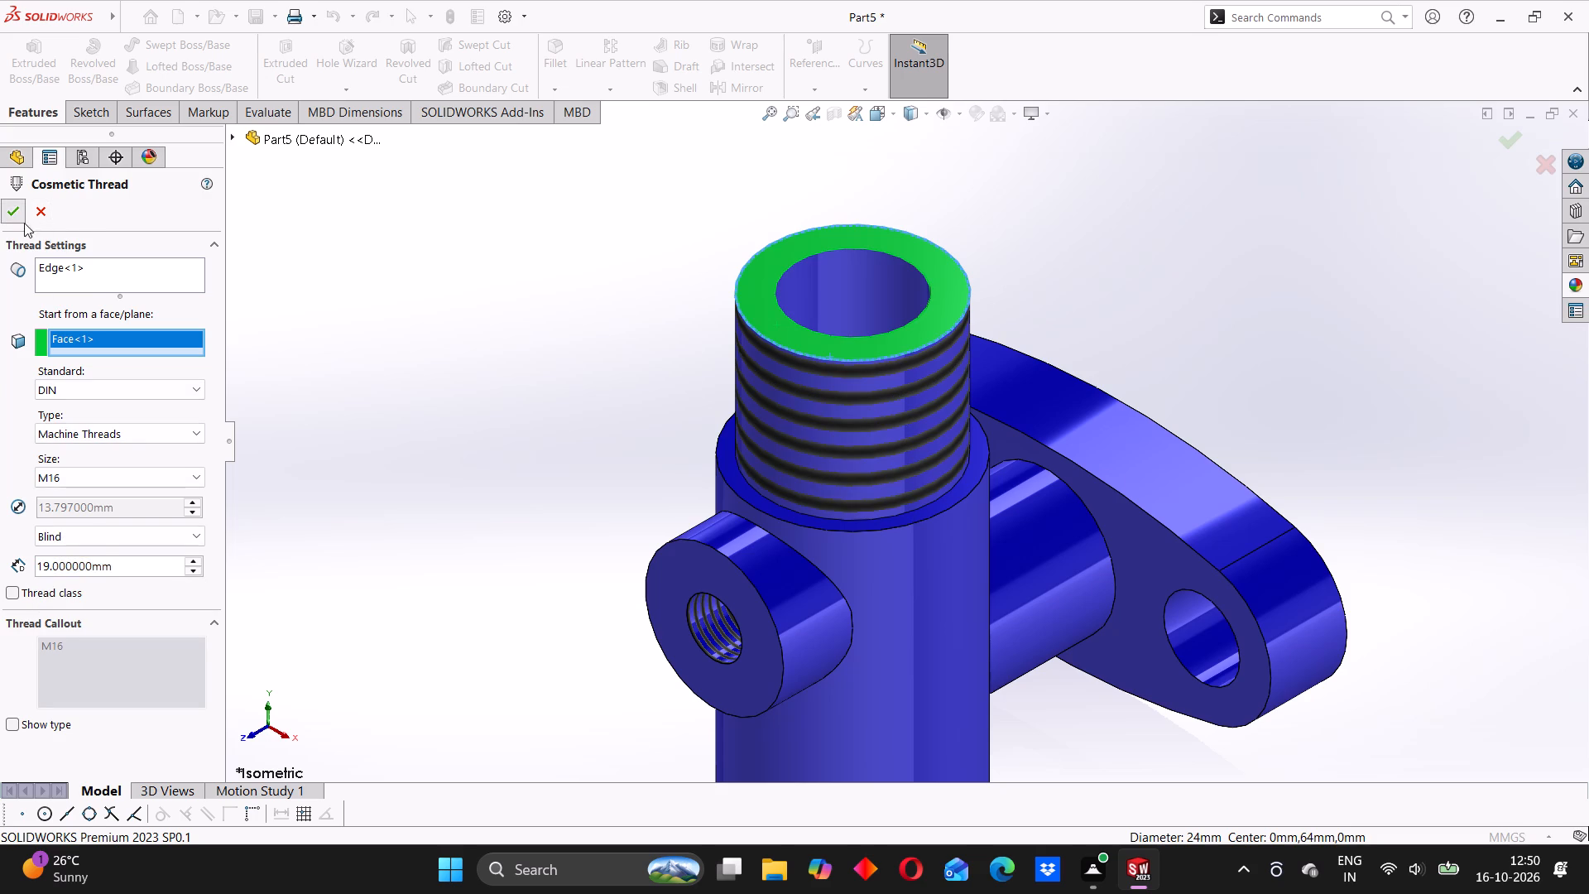
# Examine the cosmetic thread on the upper neck and the valve body's side branches, tapped hole and flange from all around.
pyautogui.moveTo(903, 598); pyautogui.dragTo(822, 632, button='middle')
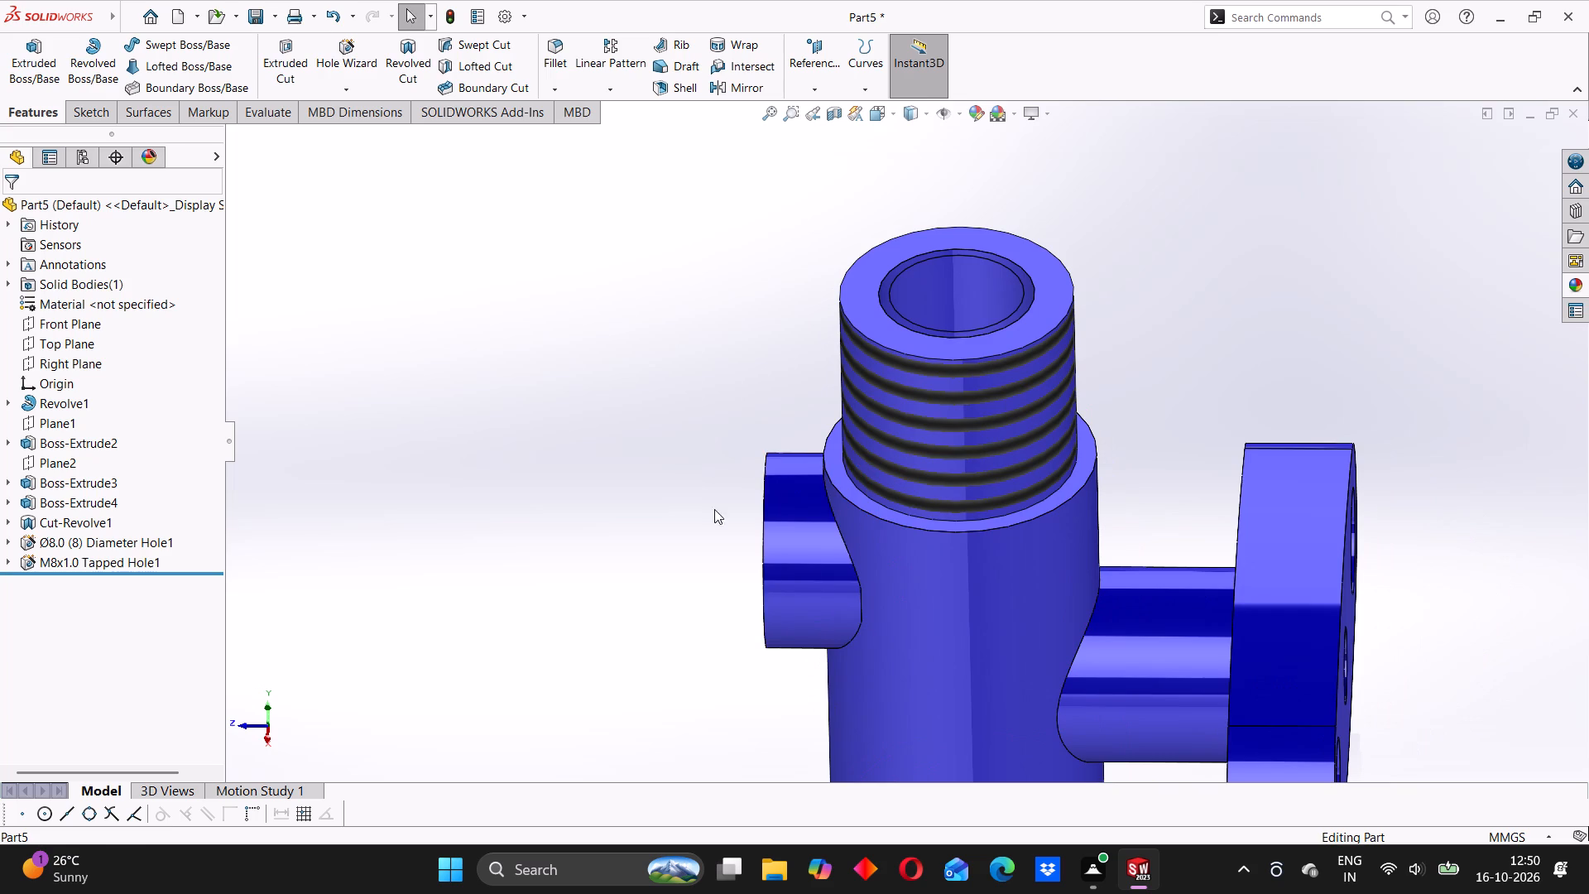
pyautogui.click(698, 481)
pyautogui.scroll(2, 1031, 491)
pyautogui.moveTo(943, 517); pyautogui.dragTo(939, 461, button='middle')
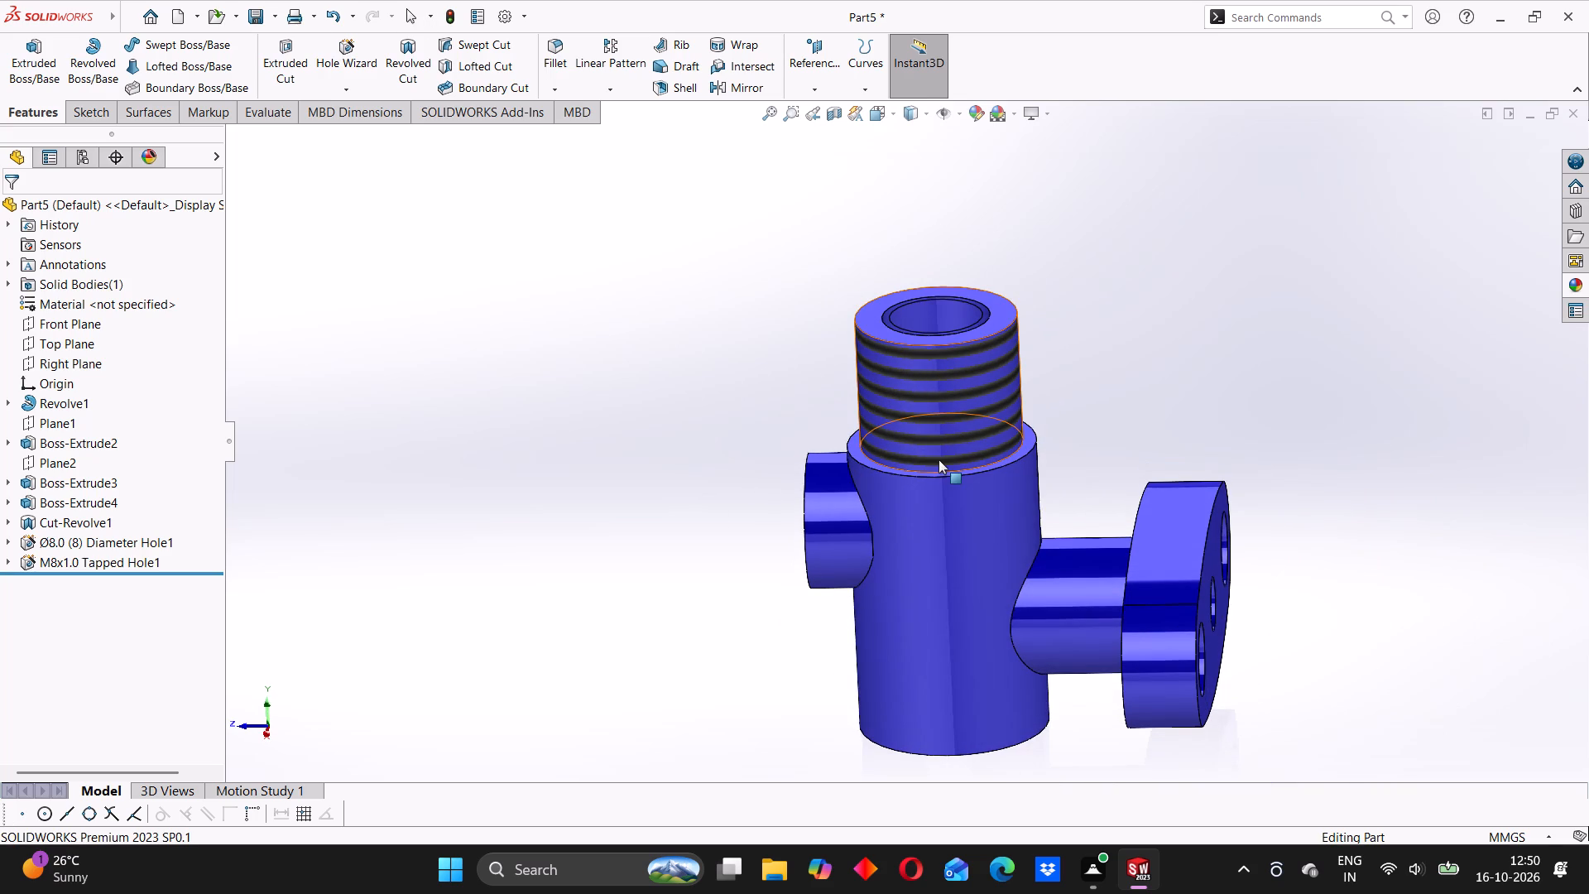
pyautogui.scroll(3, 939, 460)
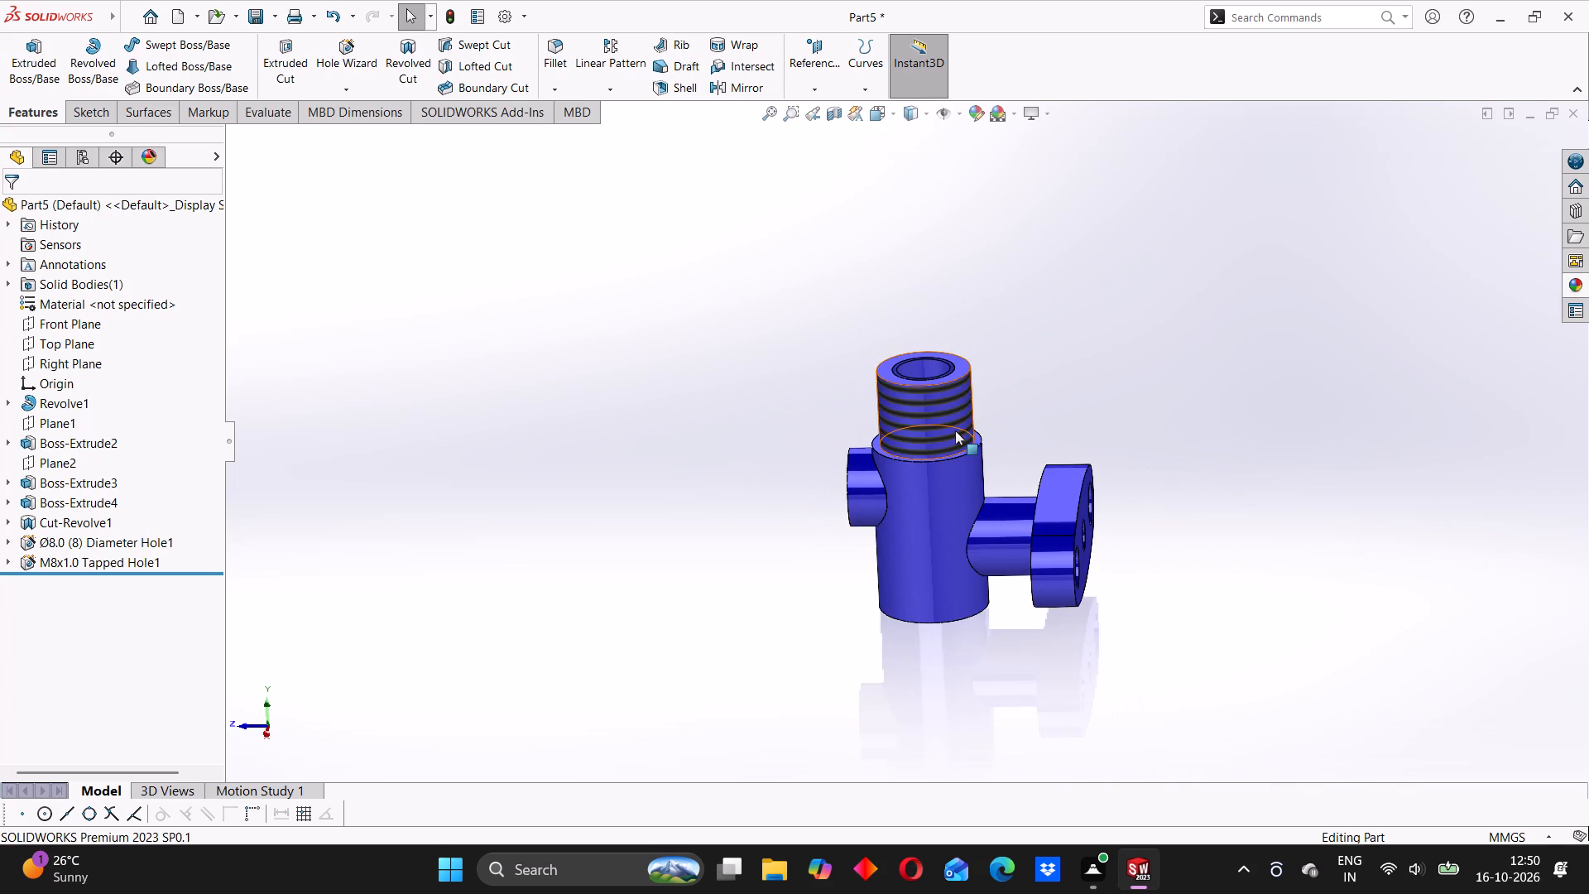
pyautogui.scroll(-1, 955, 430)
pyautogui.scroll(-1, 940, 502)
pyautogui.moveTo(904, 532); pyautogui.dragTo(916, 506, button='middle')
pyautogui.moveTo(933, 492); pyautogui.dragTo(929, 507, button='middle')
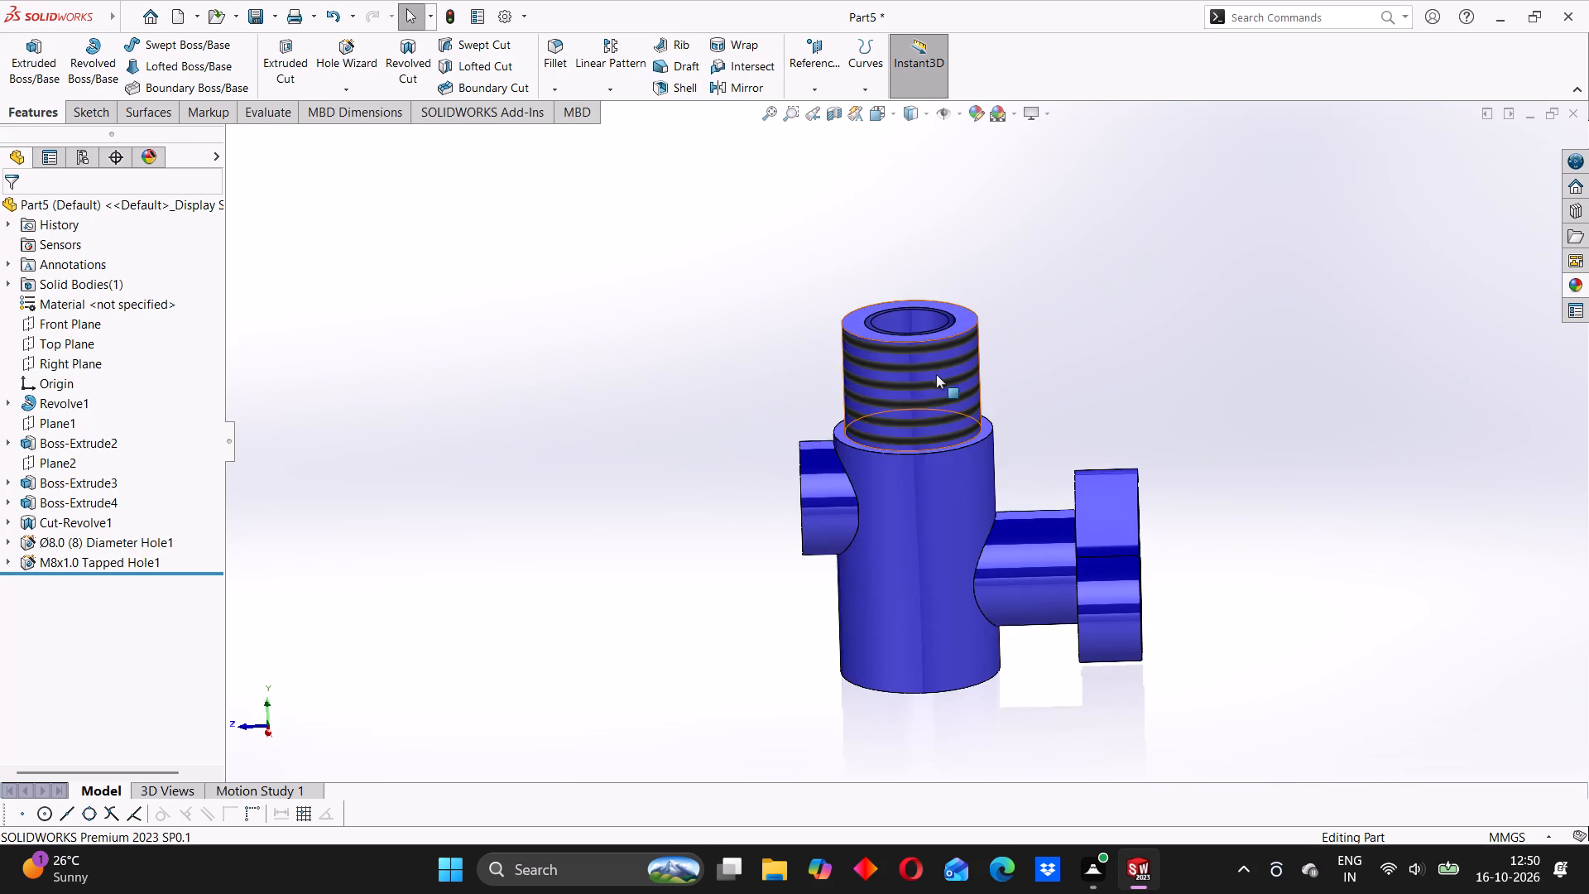
pyautogui.moveTo(936, 372); pyautogui.dragTo(929, 460, button='middle')
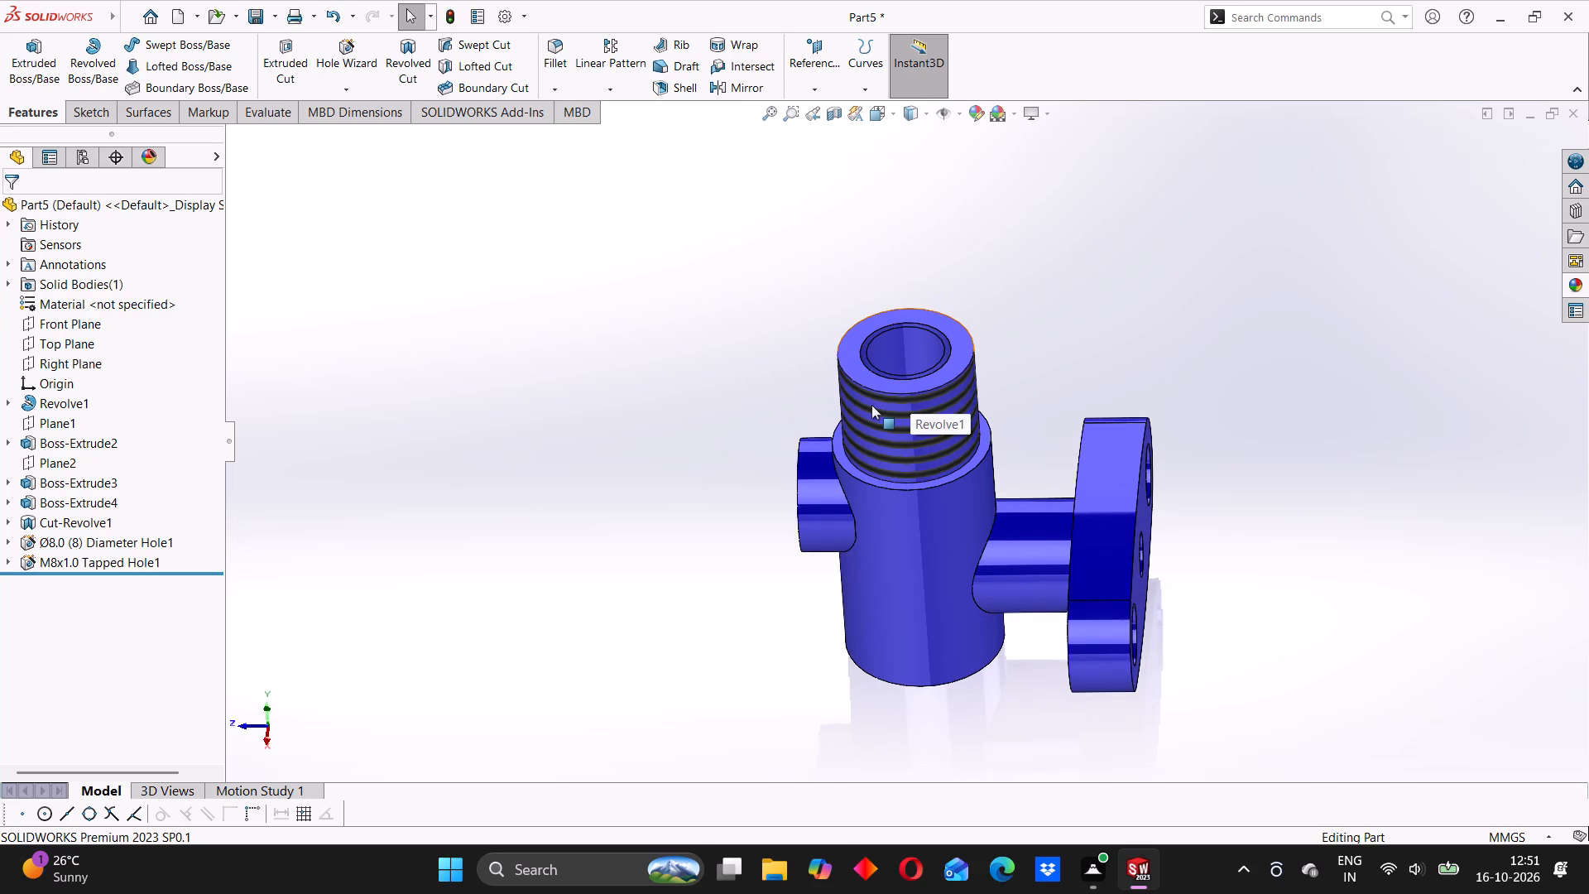
pyautogui.moveTo(961, 401); pyautogui.dragTo(969, 381, button='middle')
pyautogui.moveTo(813, 493); pyautogui.dragTo(981, 461, button='middle')
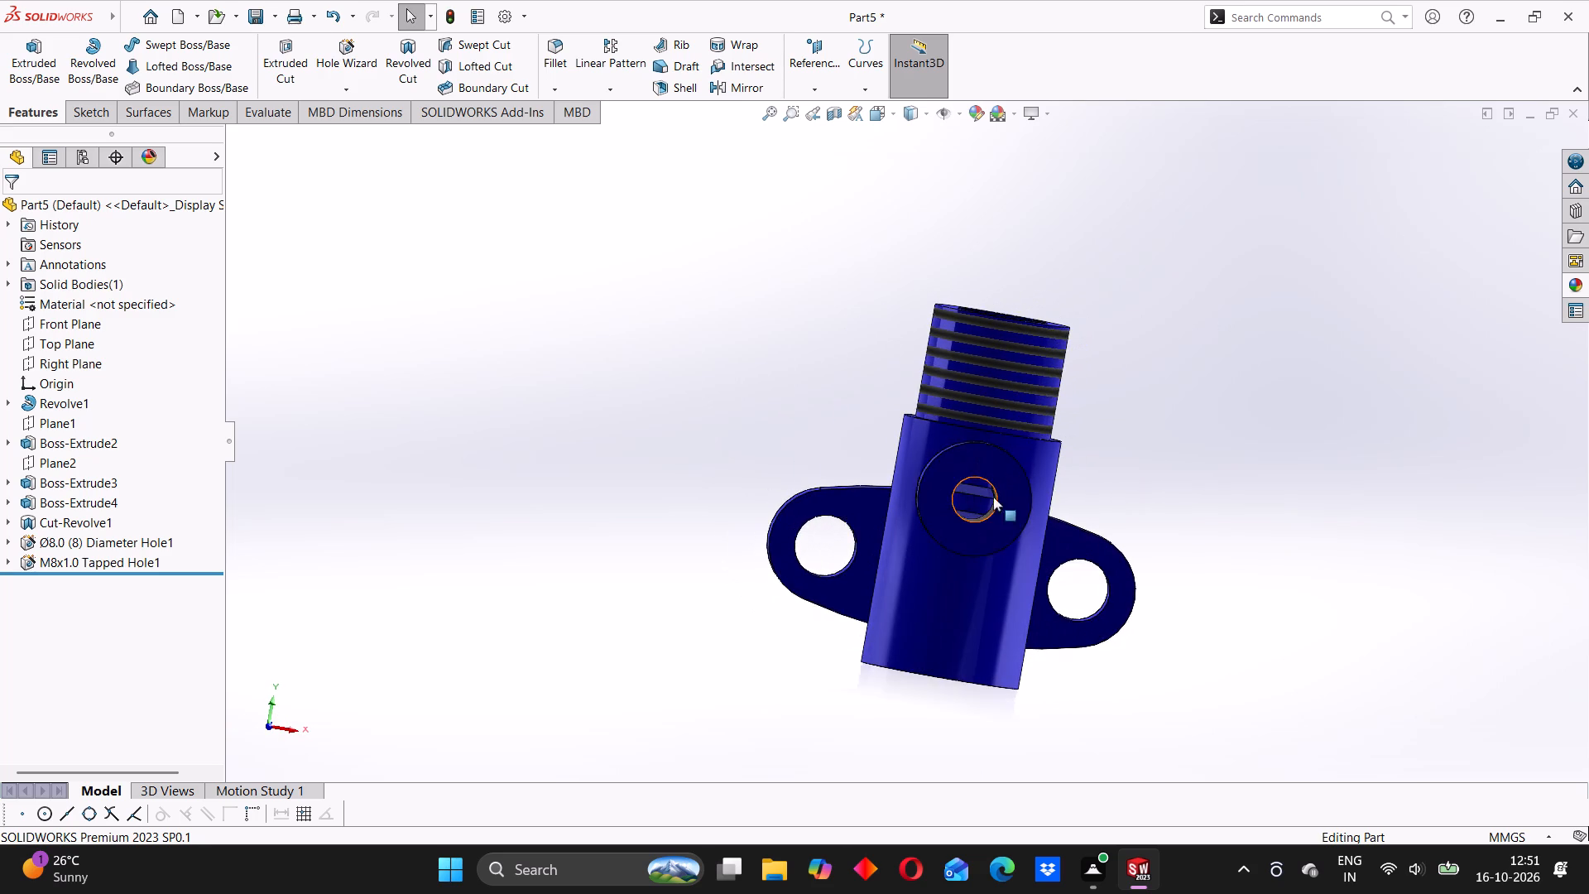
pyautogui.scroll(-5, 1006, 478)
pyautogui.moveTo(991, 473); pyautogui.dragTo(925, 508, button='middle')
pyautogui.scroll(4, 1104, 478)
pyautogui.moveTo(1115, 504); pyautogui.dragTo(1083, 485, button='middle')
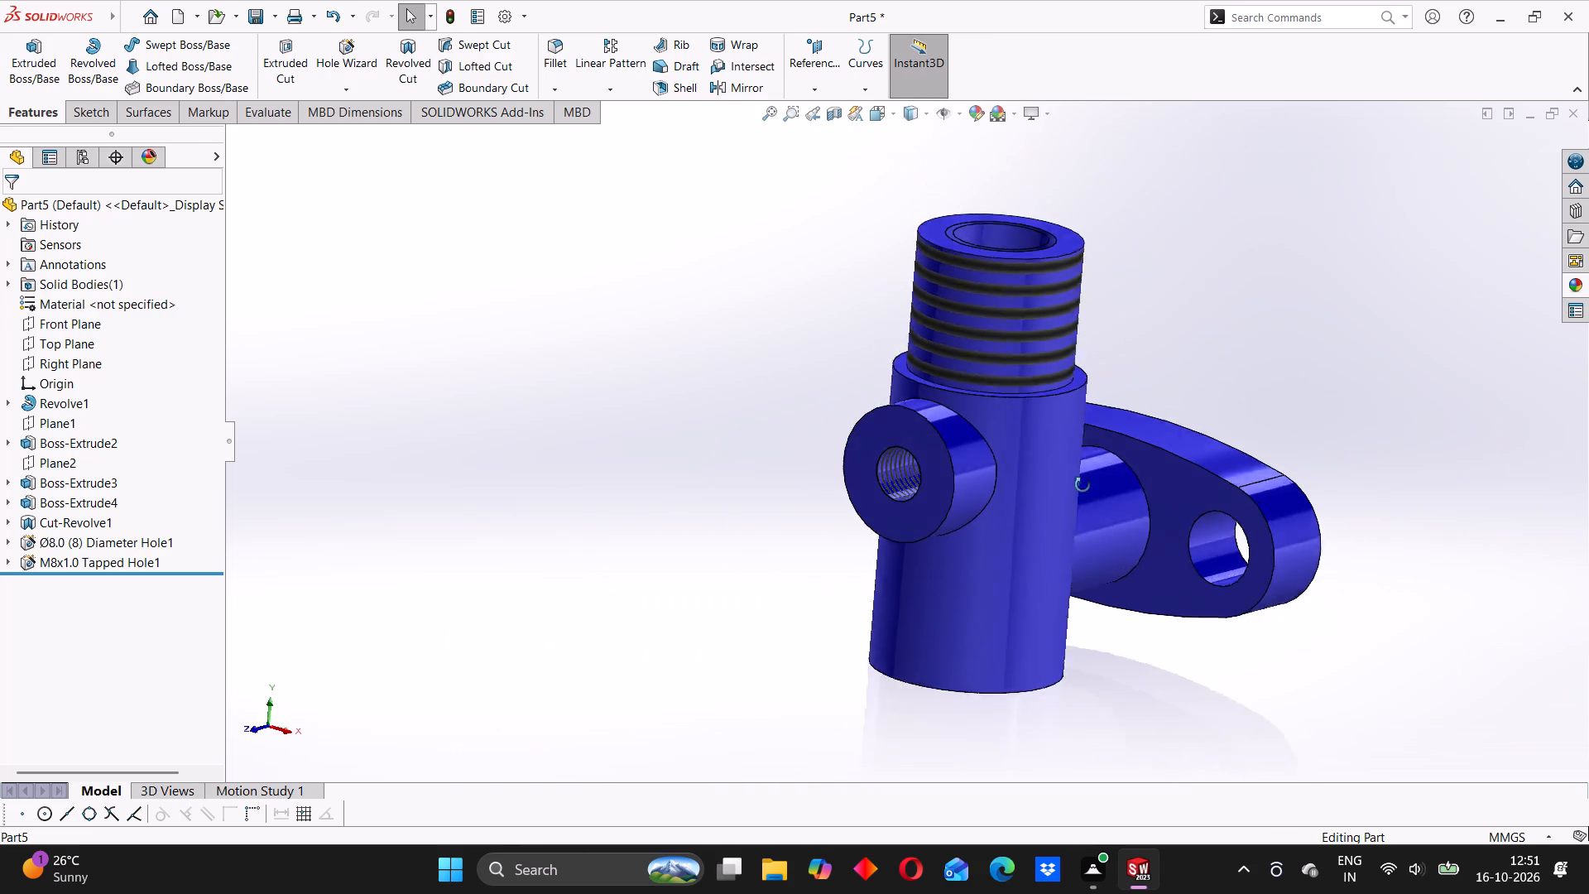
pyautogui.moveTo(1083, 485); pyautogui.dragTo(933, 456, button='middle')
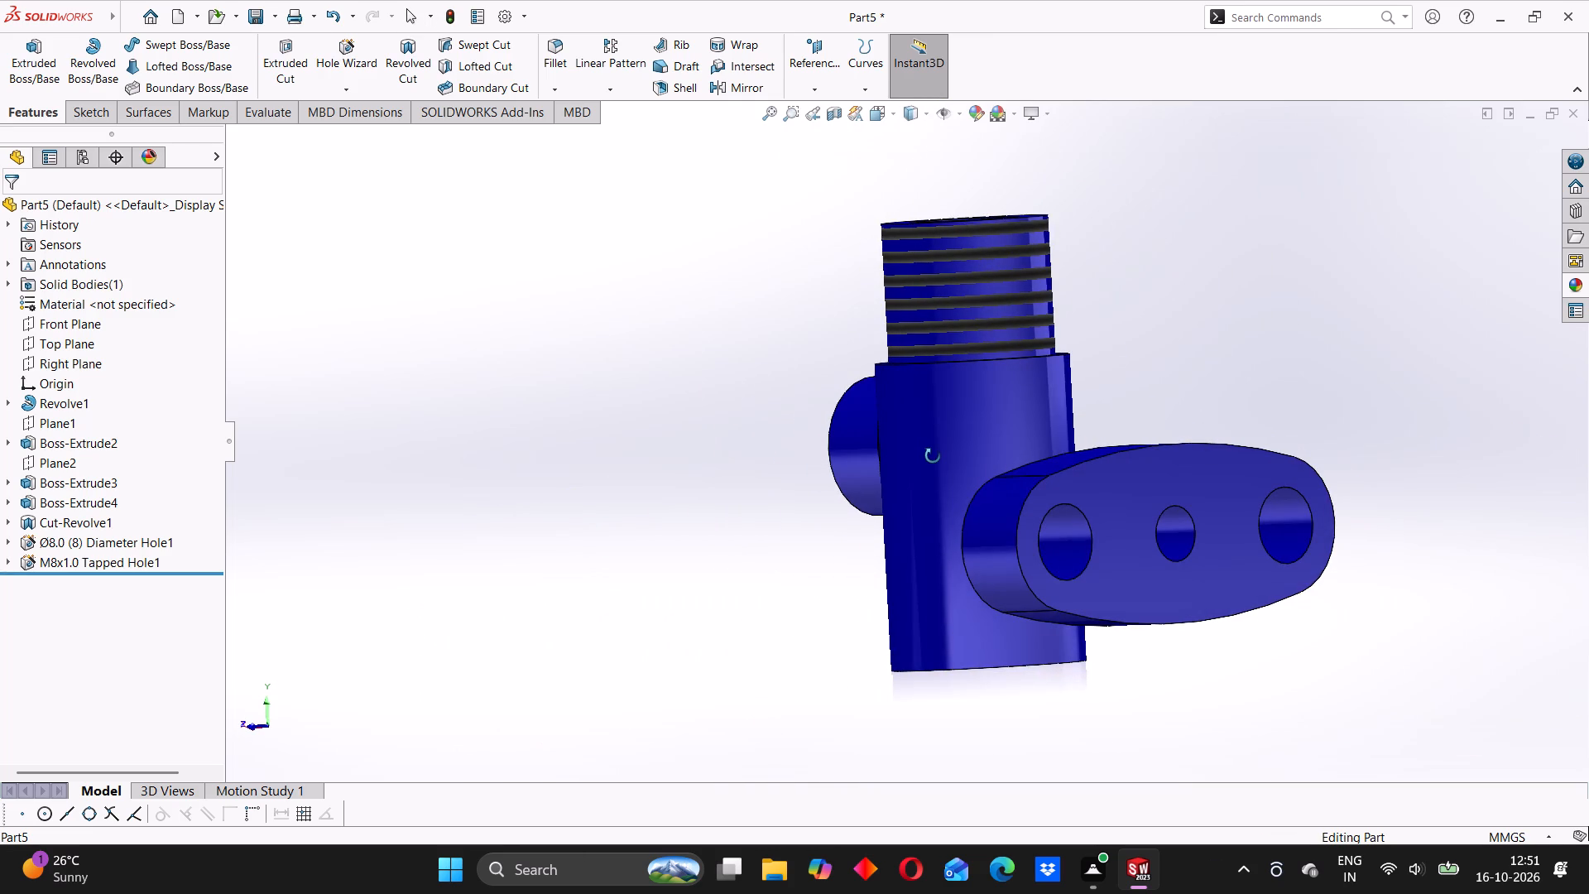
pyautogui.moveTo(933, 456); pyautogui.dragTo(985, 464, button='middle')
pyautogui.scroll(2, 953, 281)
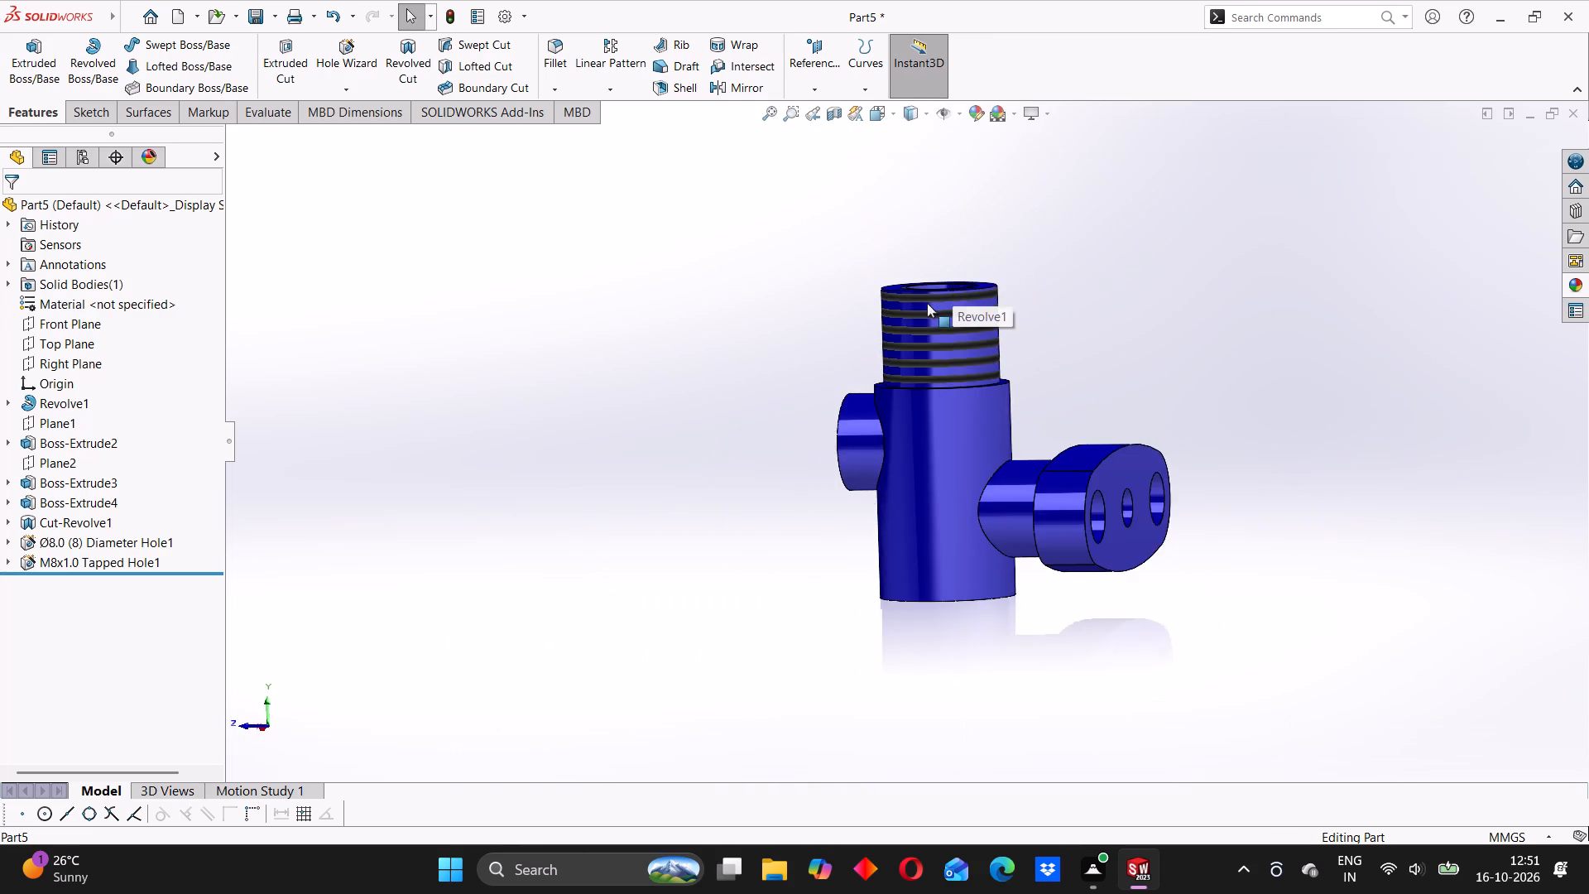
pyautogui.moveTo(927, 303); pyautogui.dragTo(966, 332, button='middle')
# Apply a planar section view through the valve body on the Right Plane with 0 mm offset.
pyautogui.click(835, 111)
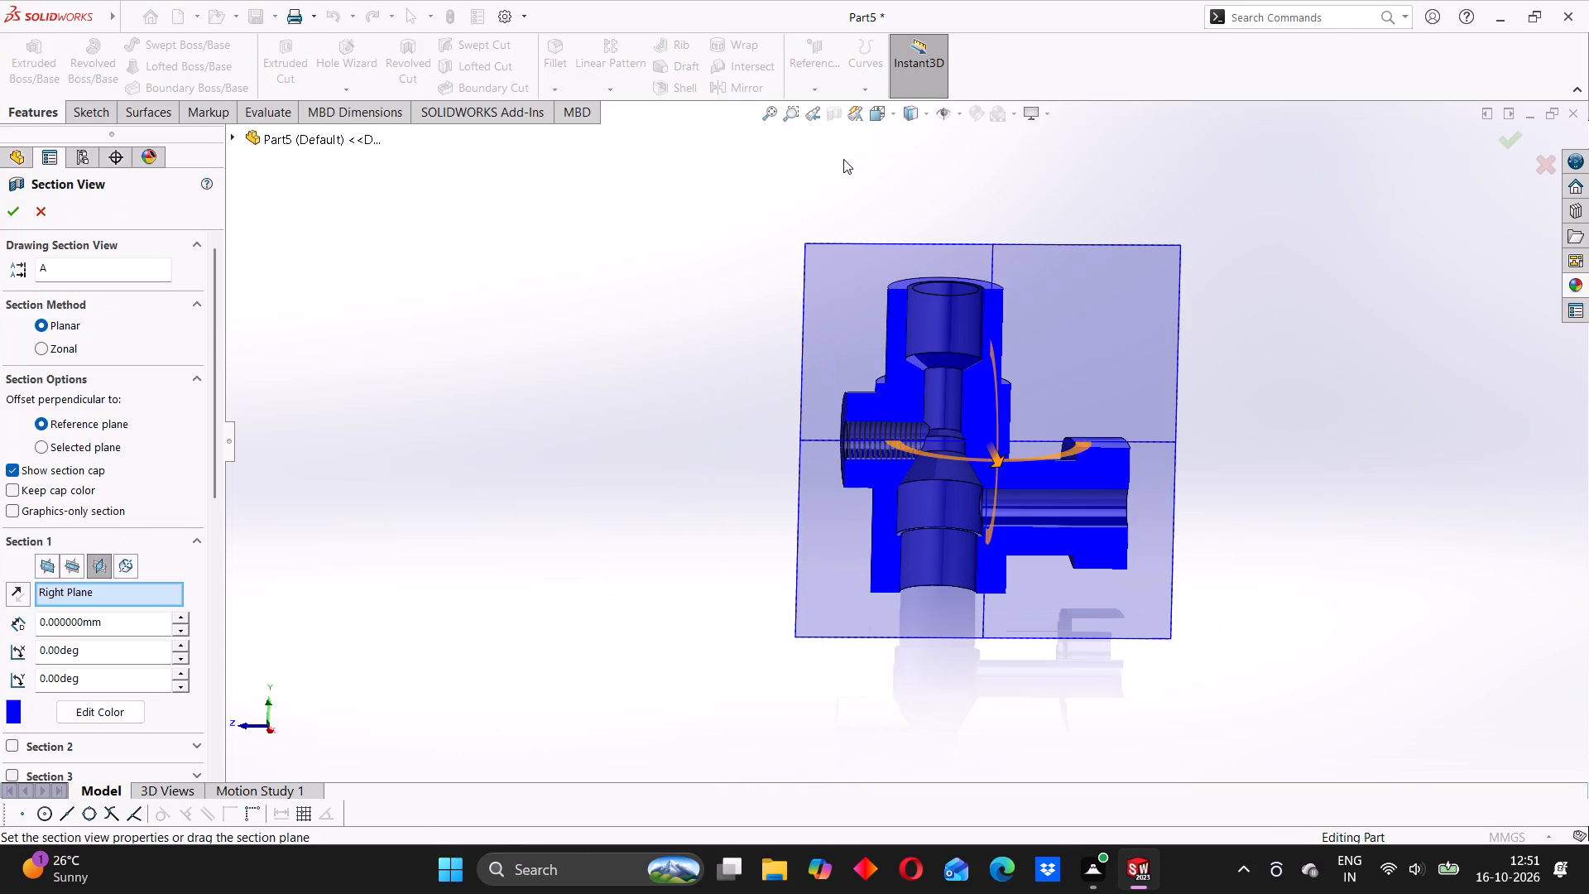
pyautogui.click(1283, 270)
pyautogui.click(1508, 141)
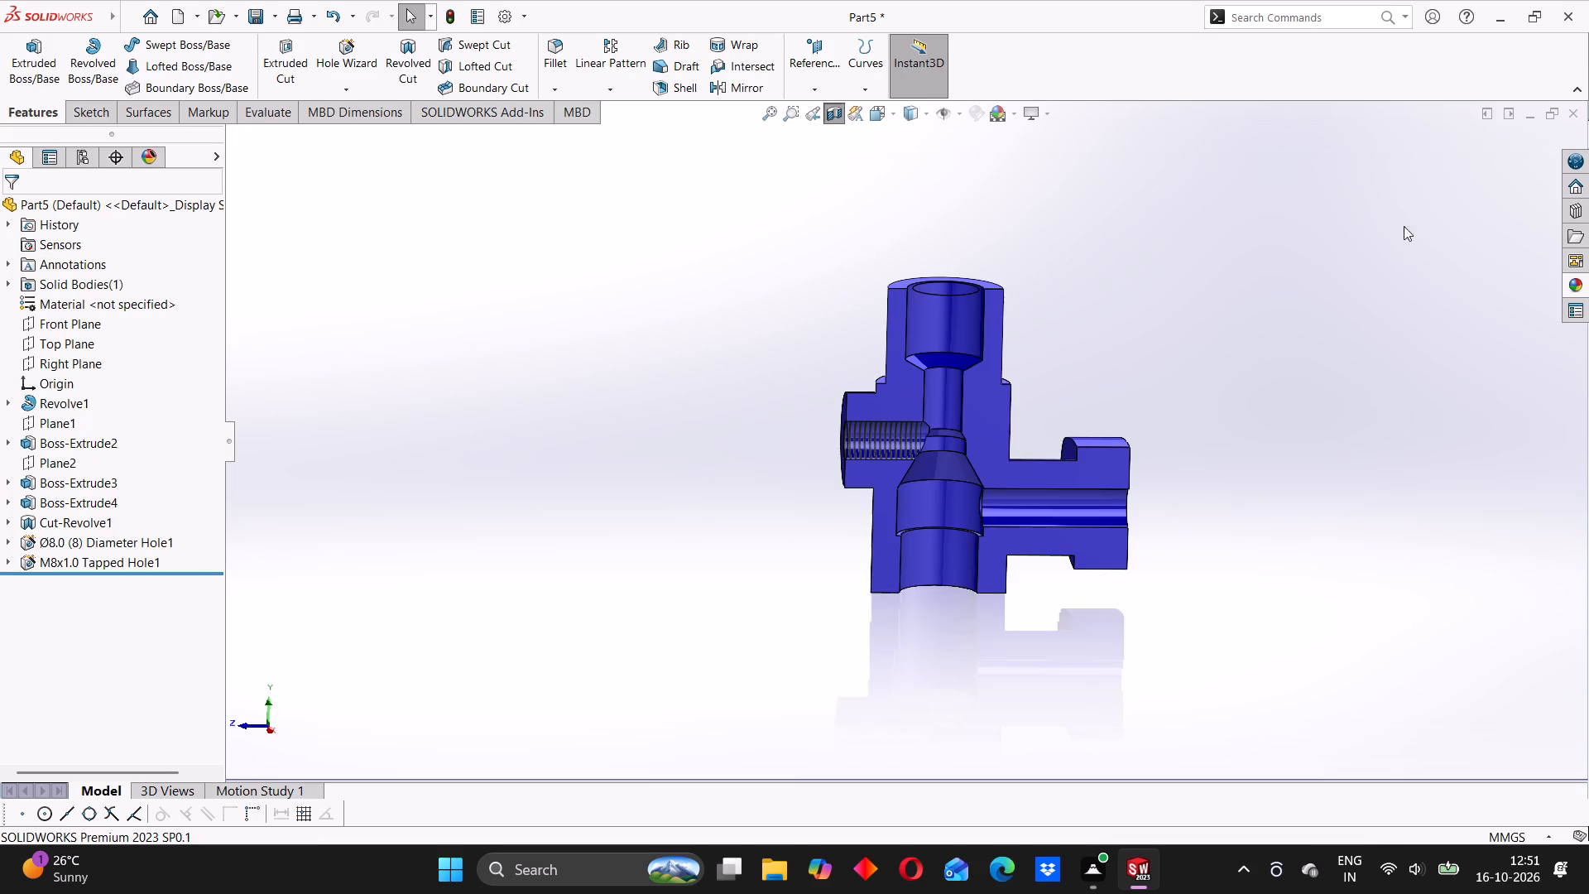
# Examine the sectioned valve body's internal bores and tapped side hole from several angles, and close the section view.
pyautogui.scroll(-3, 945, 354)
pyautogui.moveTo(911, 383); pyautogui.dragTo(983, 363, button='middle')
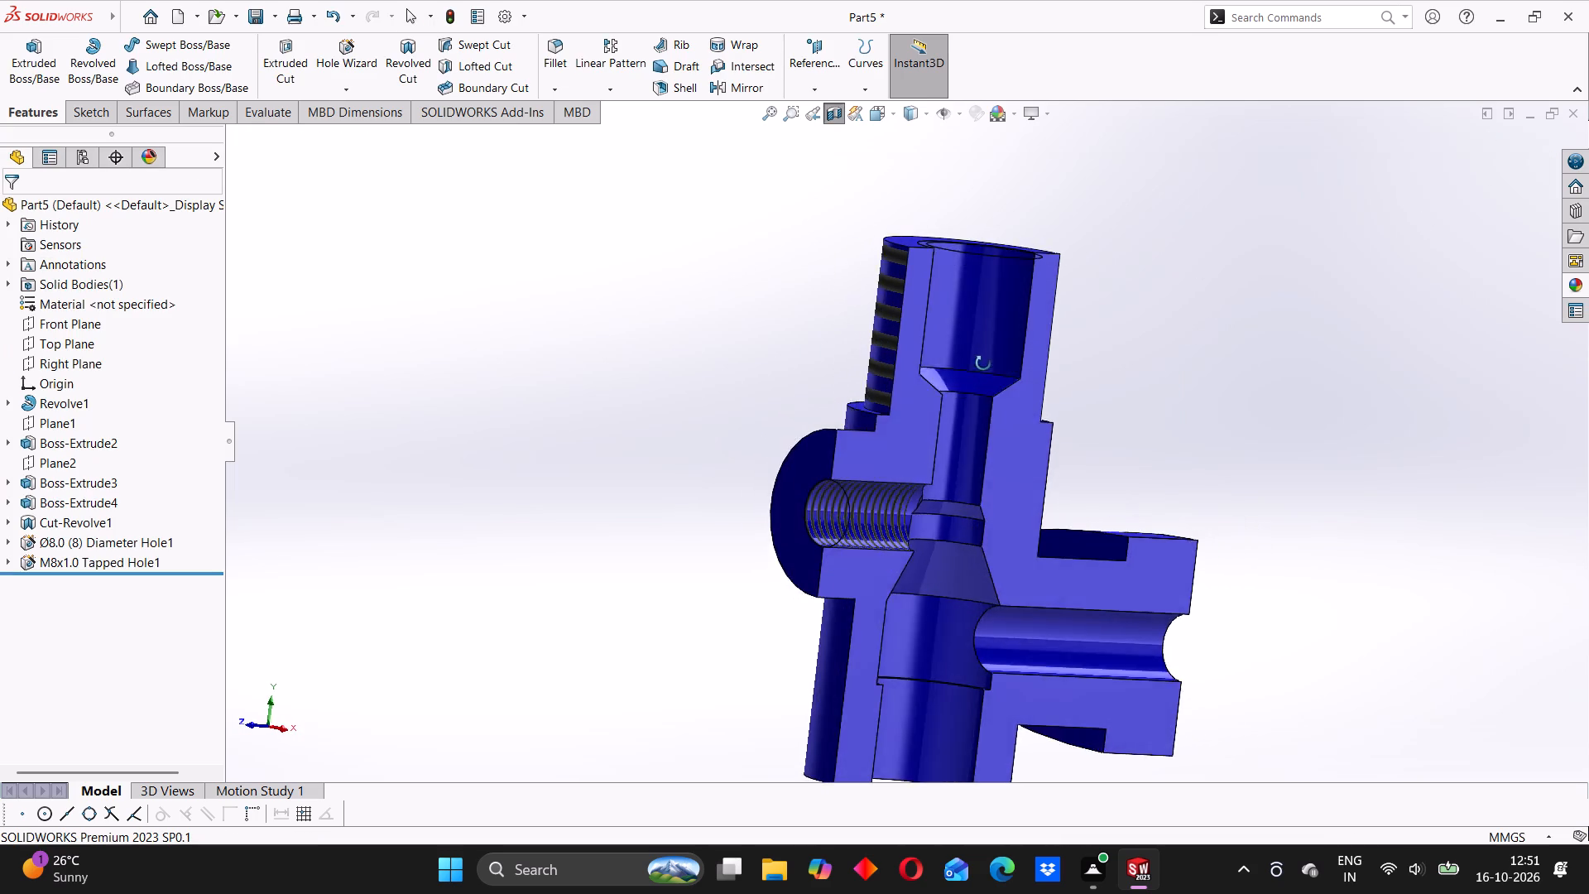
pyautogui.moveTo(983, 363); pyautogui.dragTo(810, 438, button='middle')
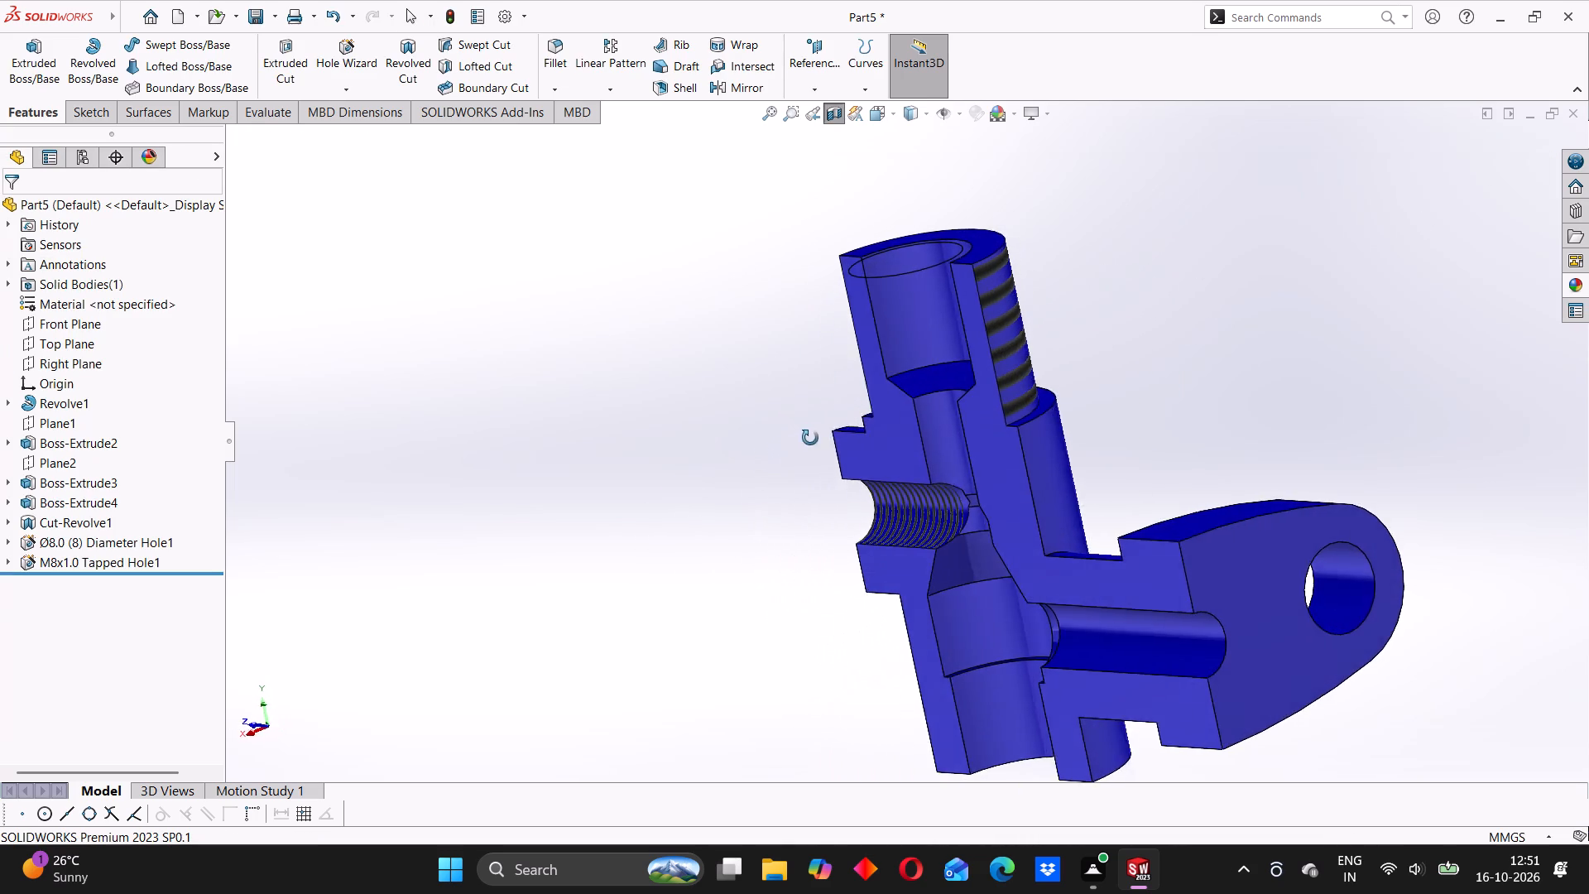
pyautogui.moveTo(810, 438); pyautogui.dragTo(926, 411, button='middle')
pyautogui.click(1225, 311)
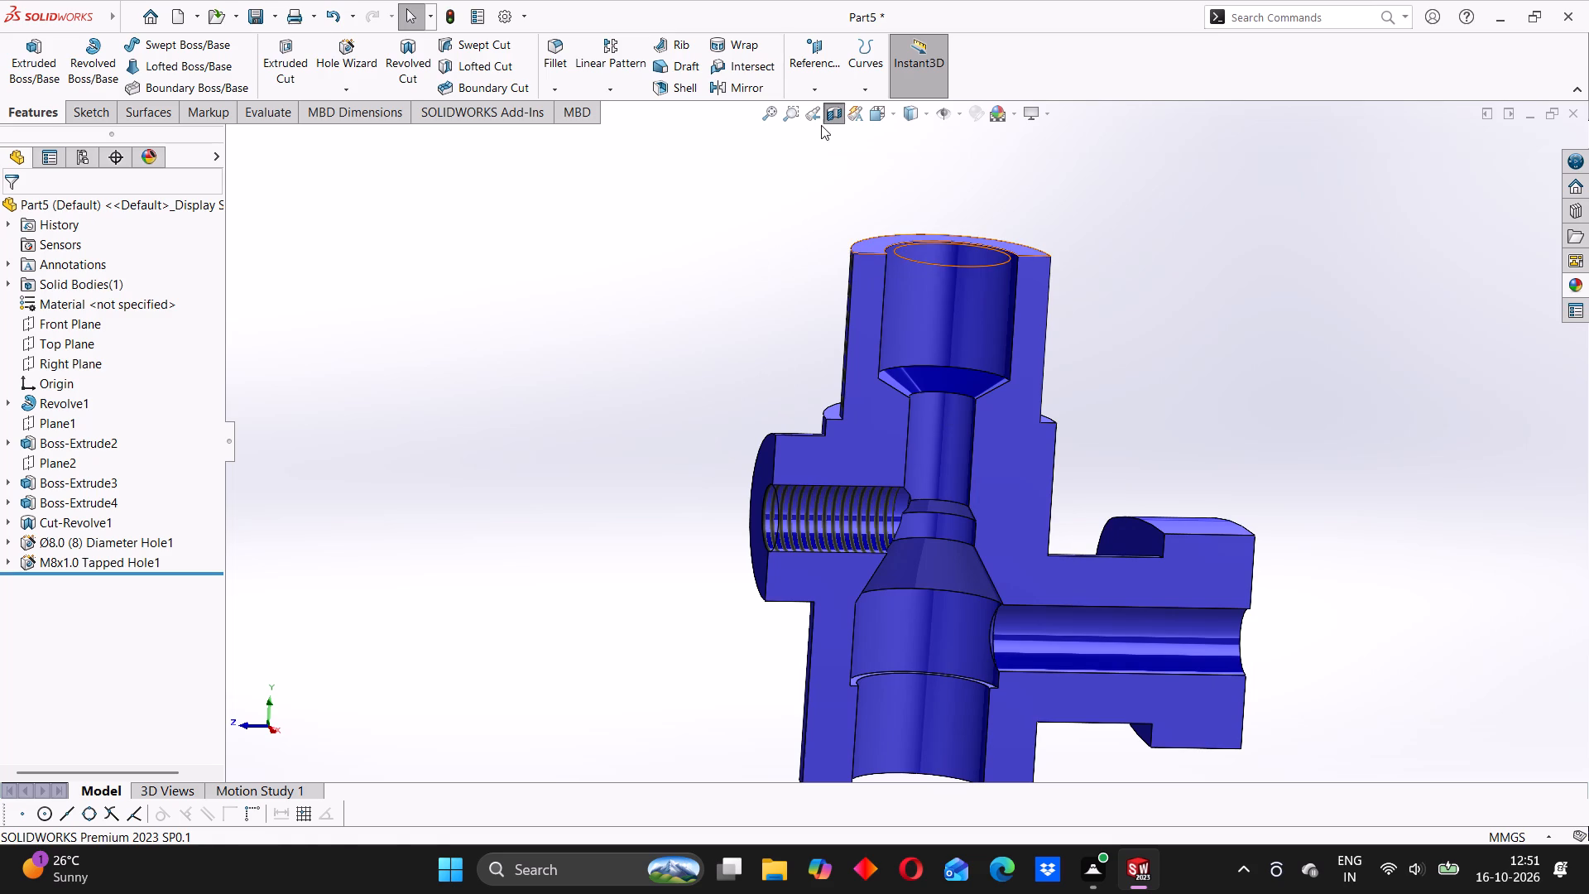
pyautogui.click(830, 113)
# Return the whole valve body to the isometric orientation.
pyautogui.click(957, 107)
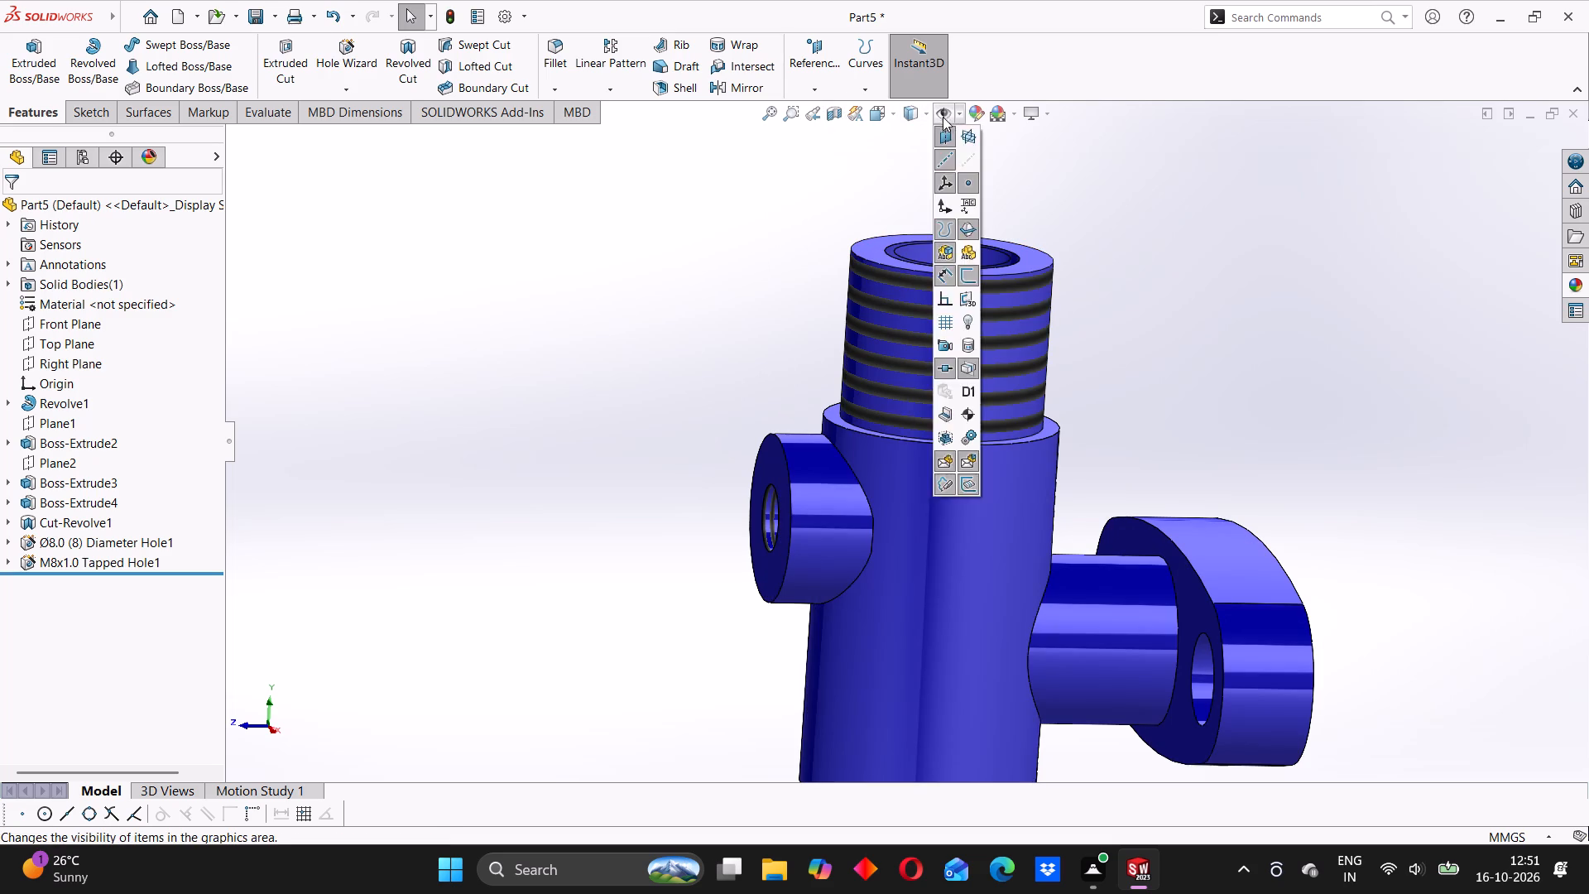
pyautogui.click(977, 161)
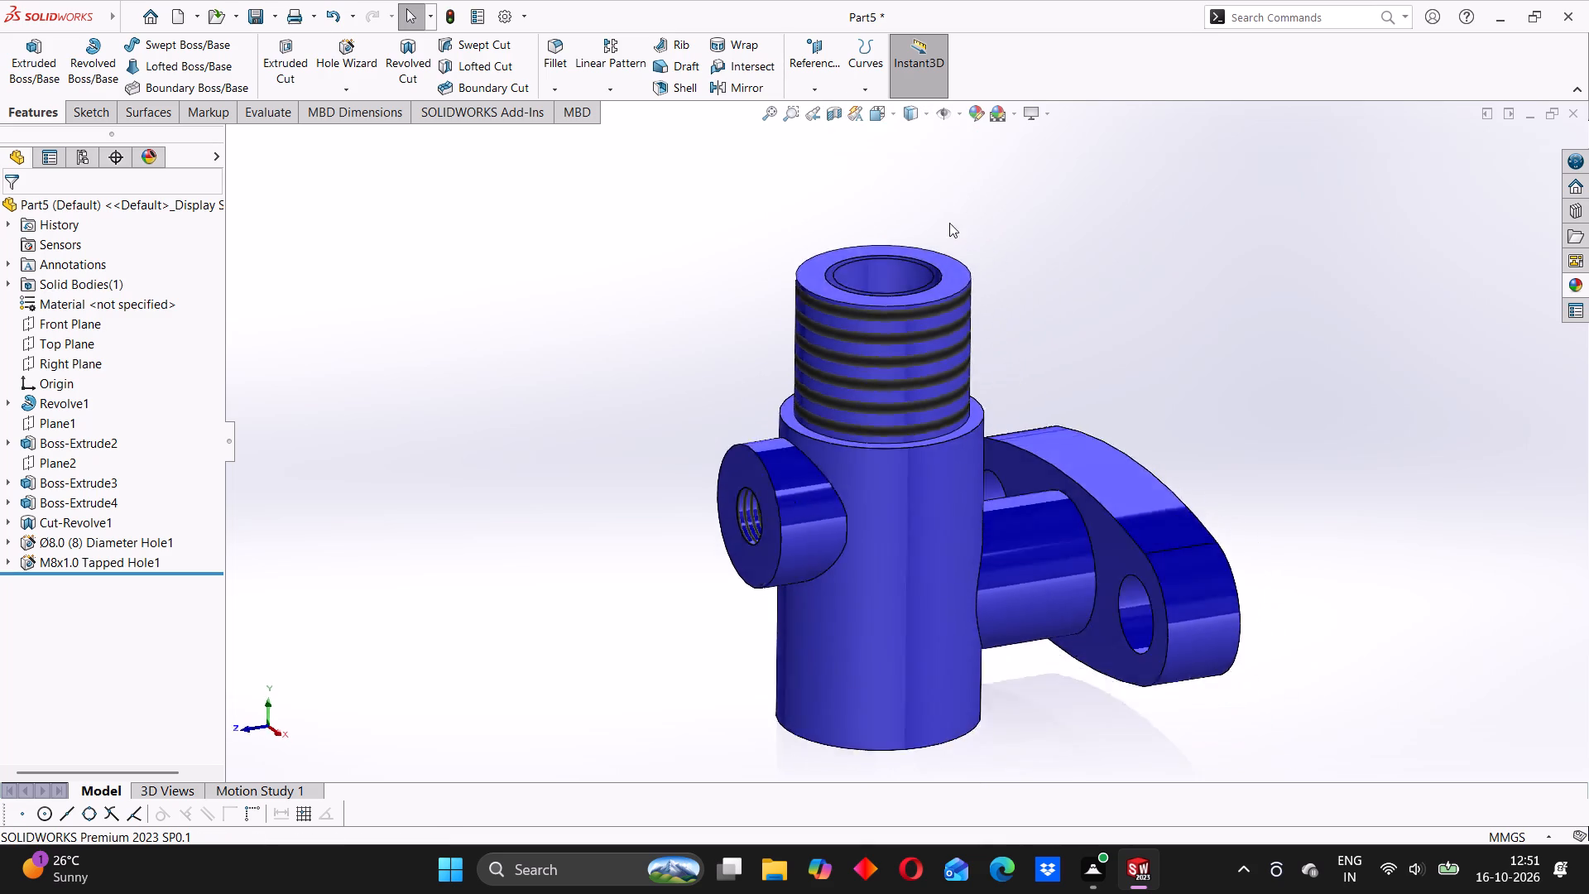
pyautogui.click(683, 367)
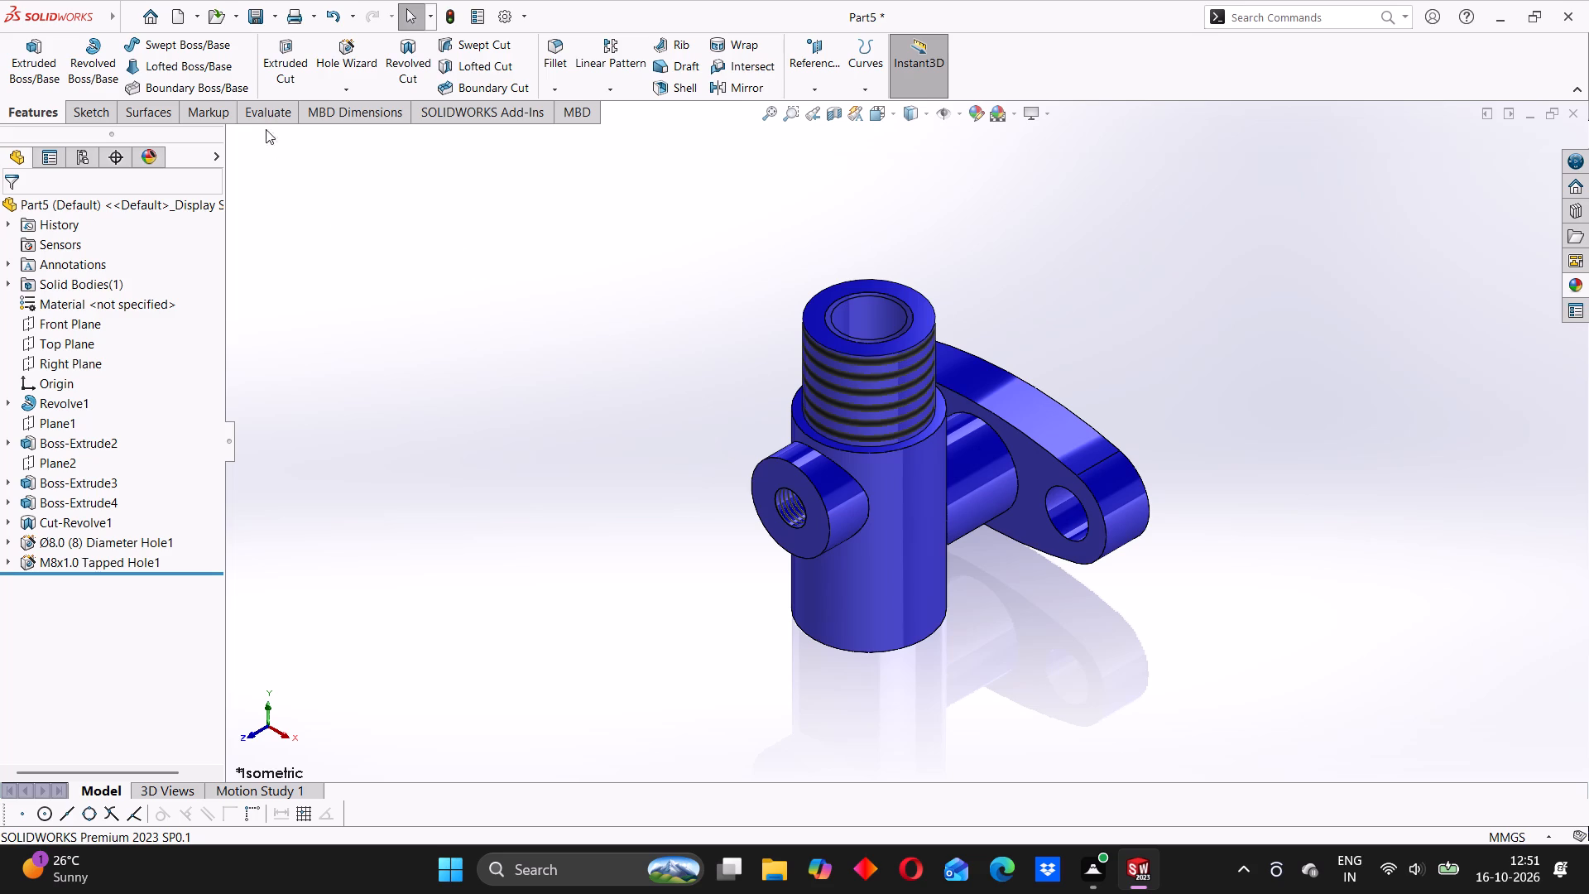
# Save the part as VALVE BODY in the ASSEMBLY 25 folder.
pyautogui.click(277, 17)
pyautogui.click(278, 58)
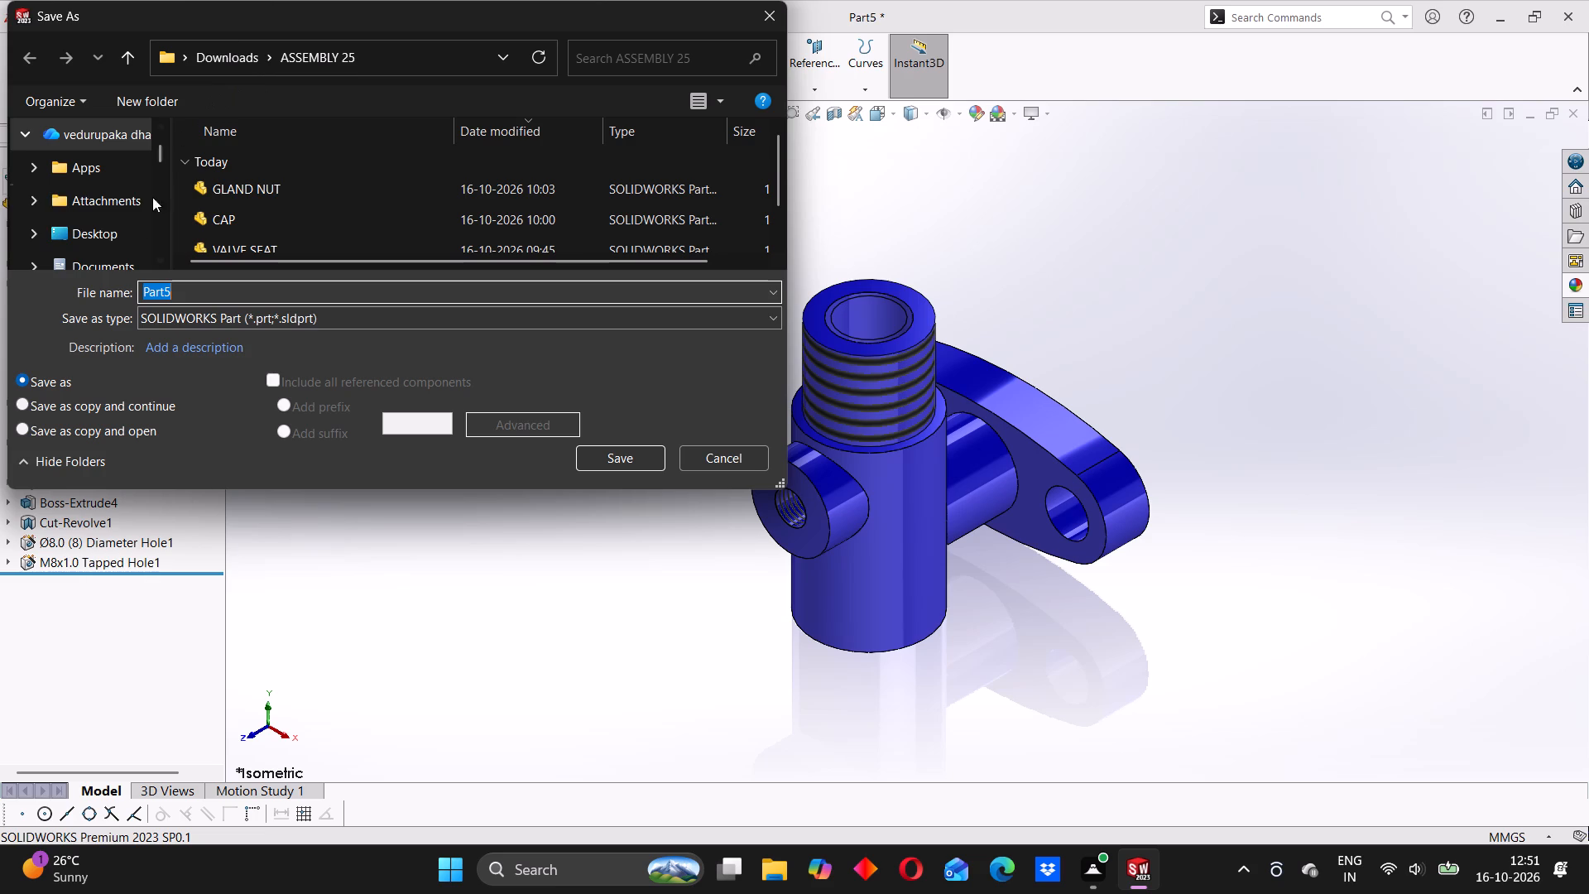
pyautogui.write('VA')
pyautogui.write('LVE BODY')
pyautogui.click(606, 456)
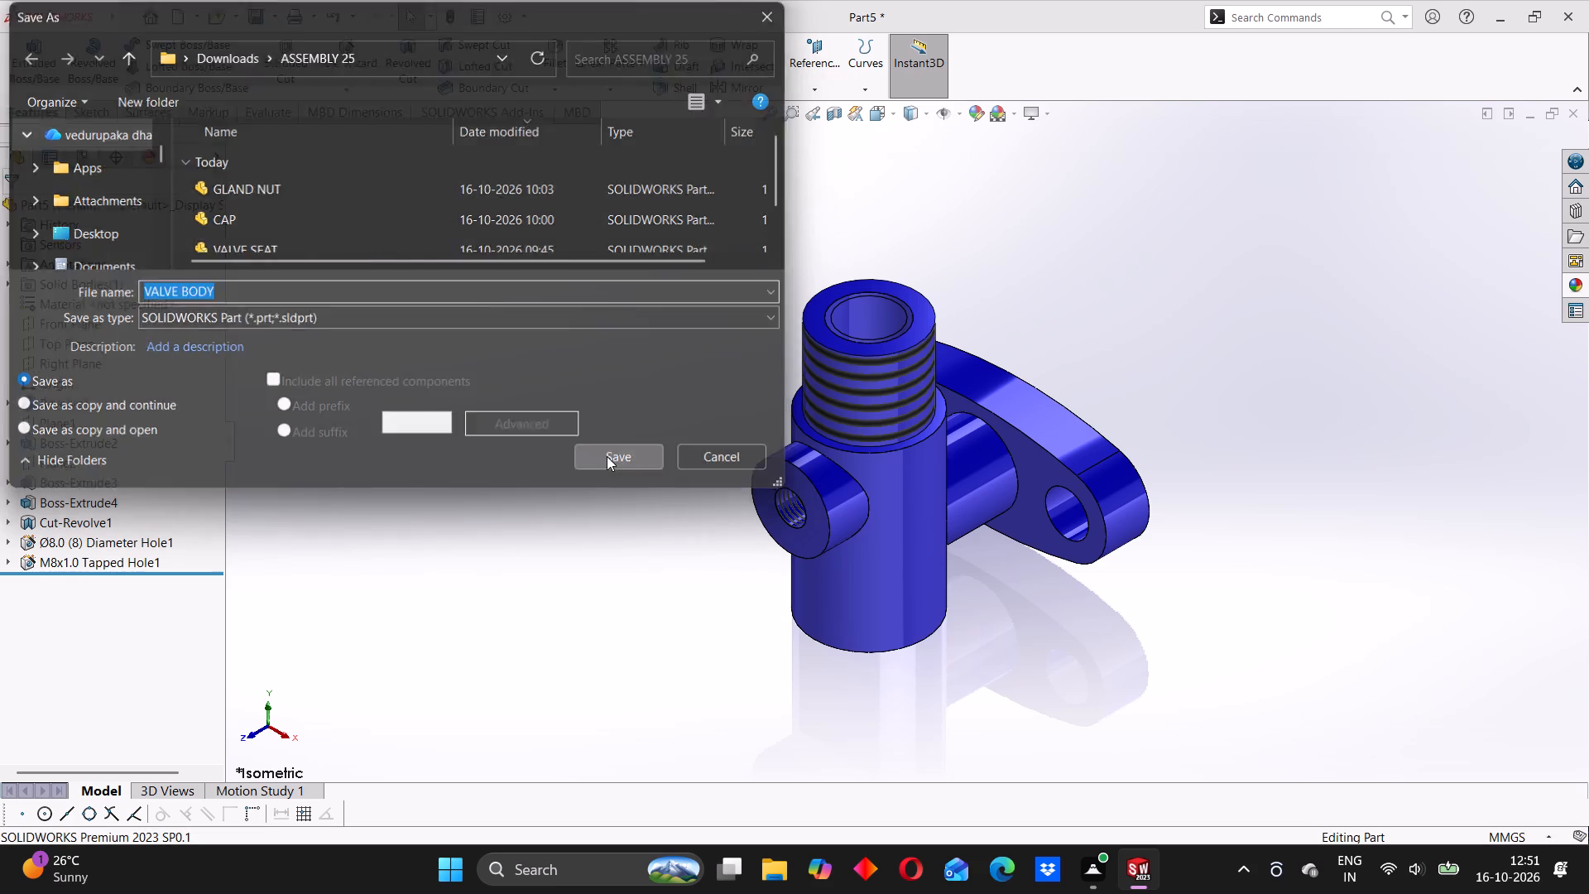
# Save another version of VALVE BODY in a different file format in the ASSEMBLY 25 folder.
pyautogui.click(278, 20)
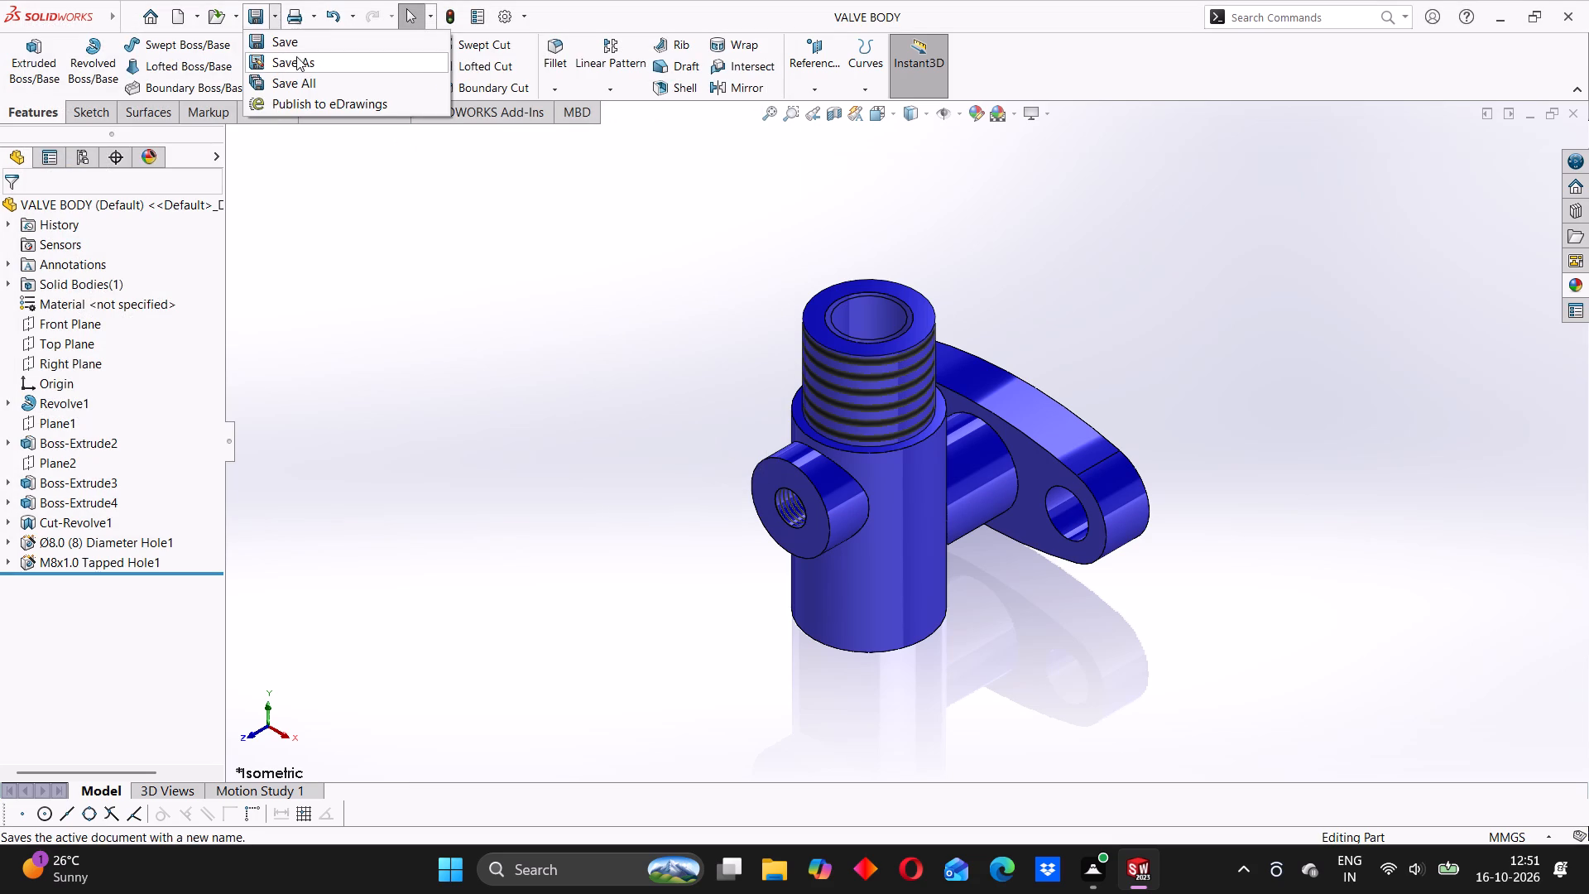
pyautogui.click(296, 56)
pyautogui.click(300, 323)
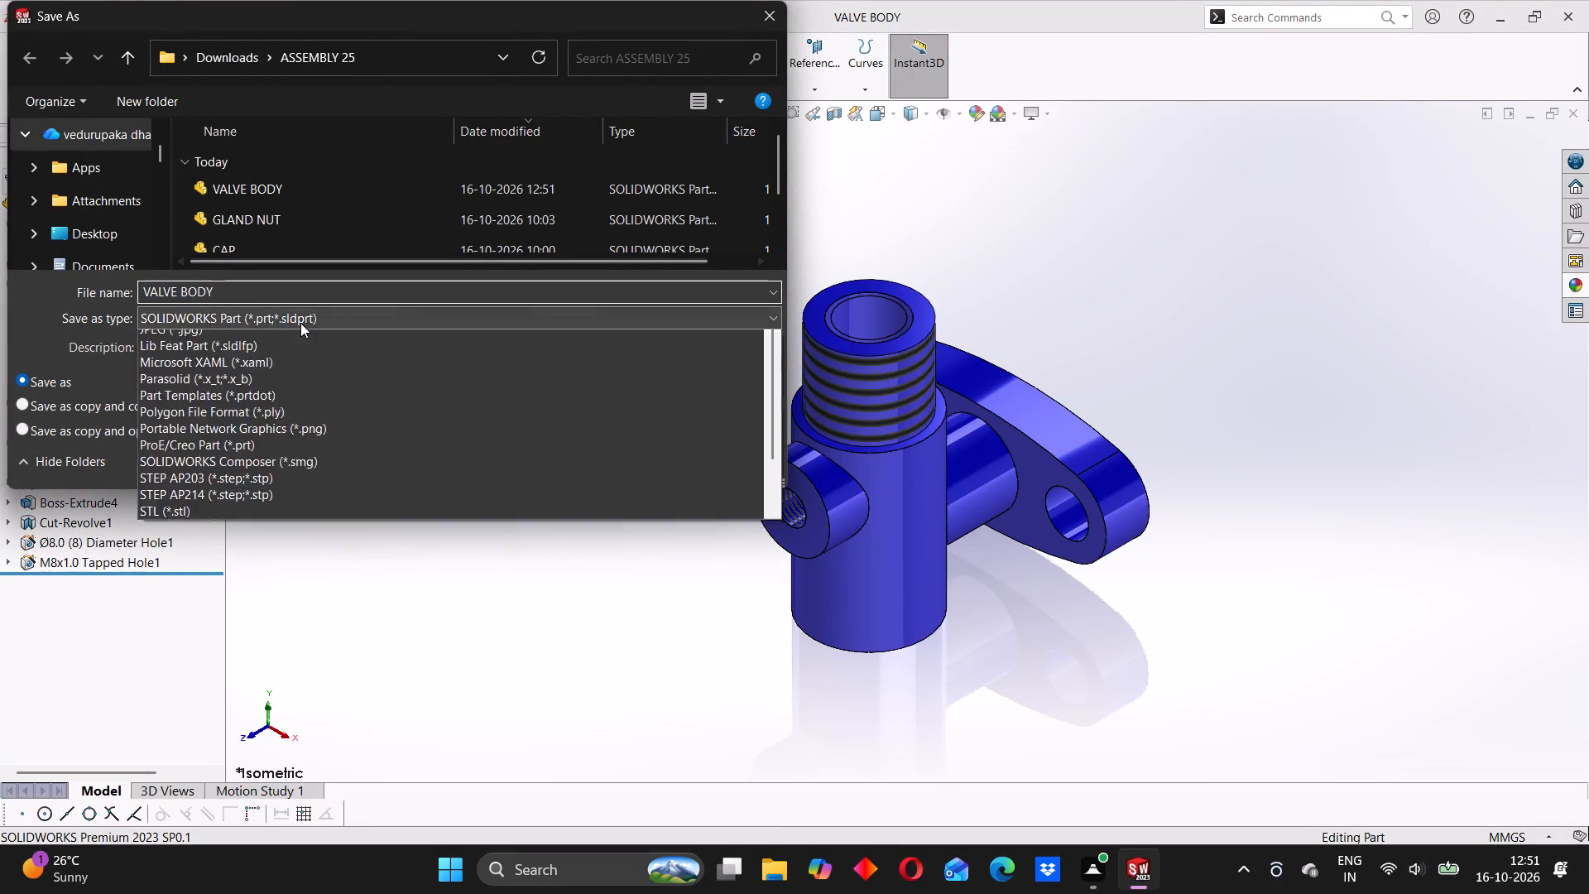
pyautogui.click(269, 451)
pyautogui.click(605, 491)
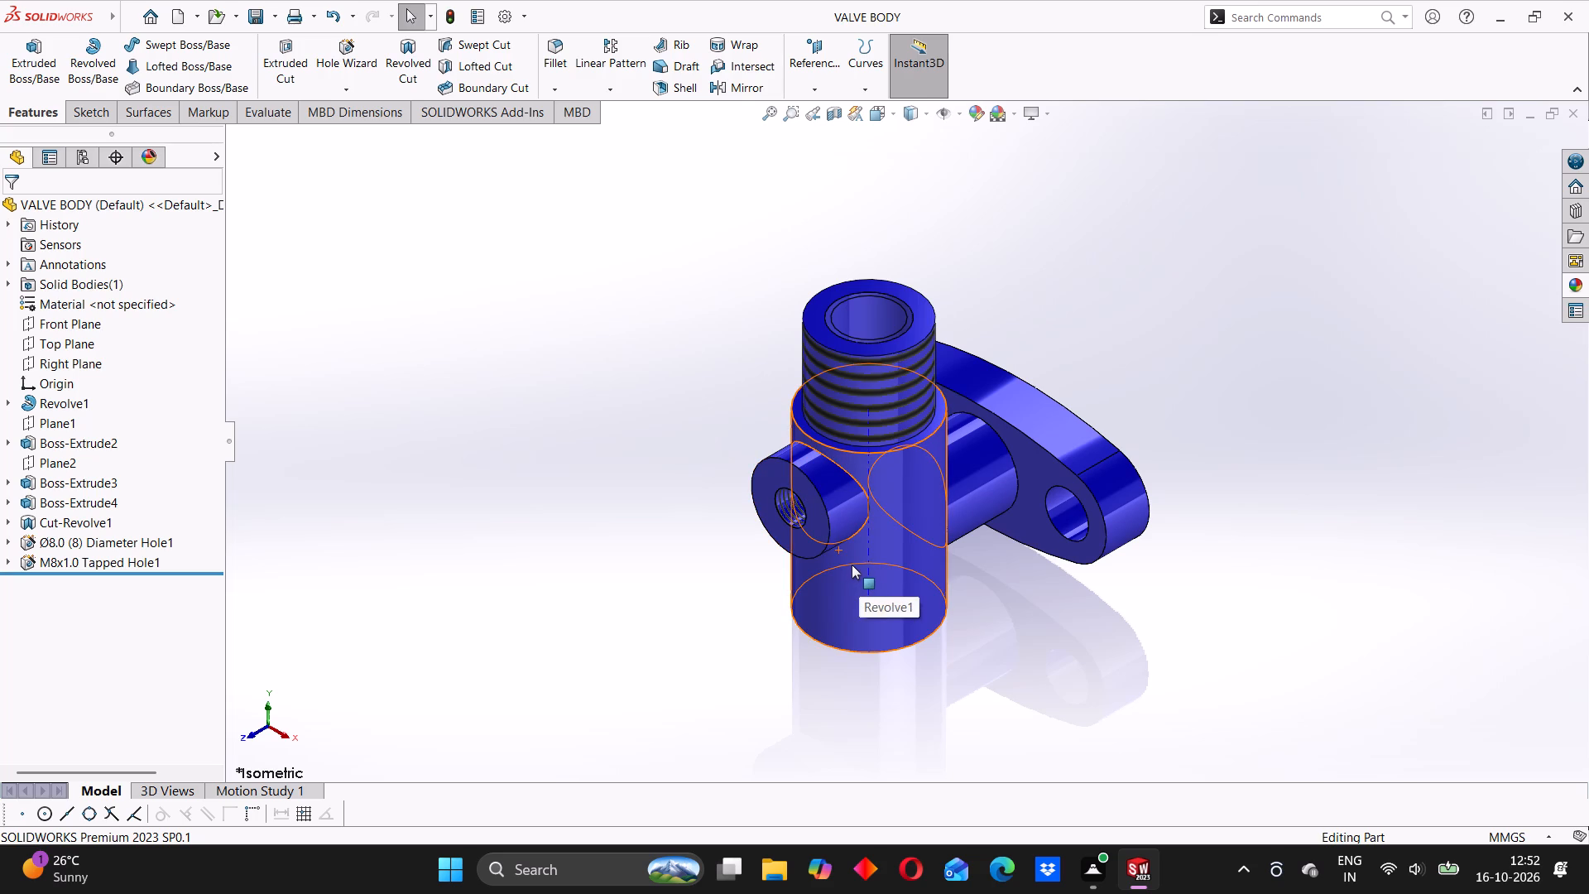
# Create a new assembly document and dismiss its initial component insertion, leaving it empty.
pyautogui.click(157, 10)
pyautogui.click(588, 305)
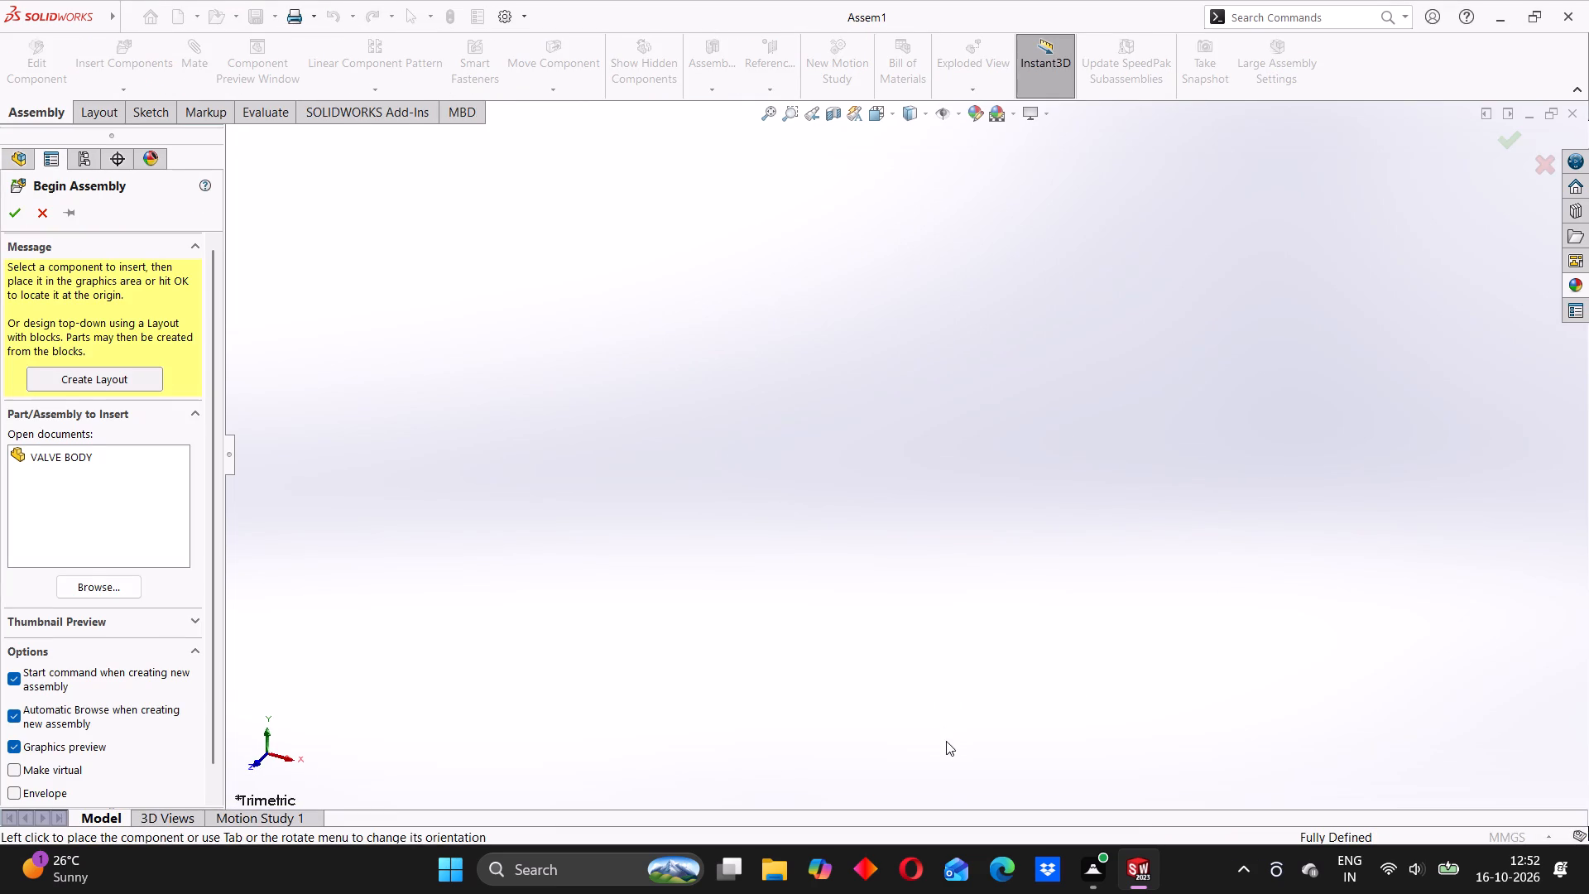
pyautogui.click(1055, 765)
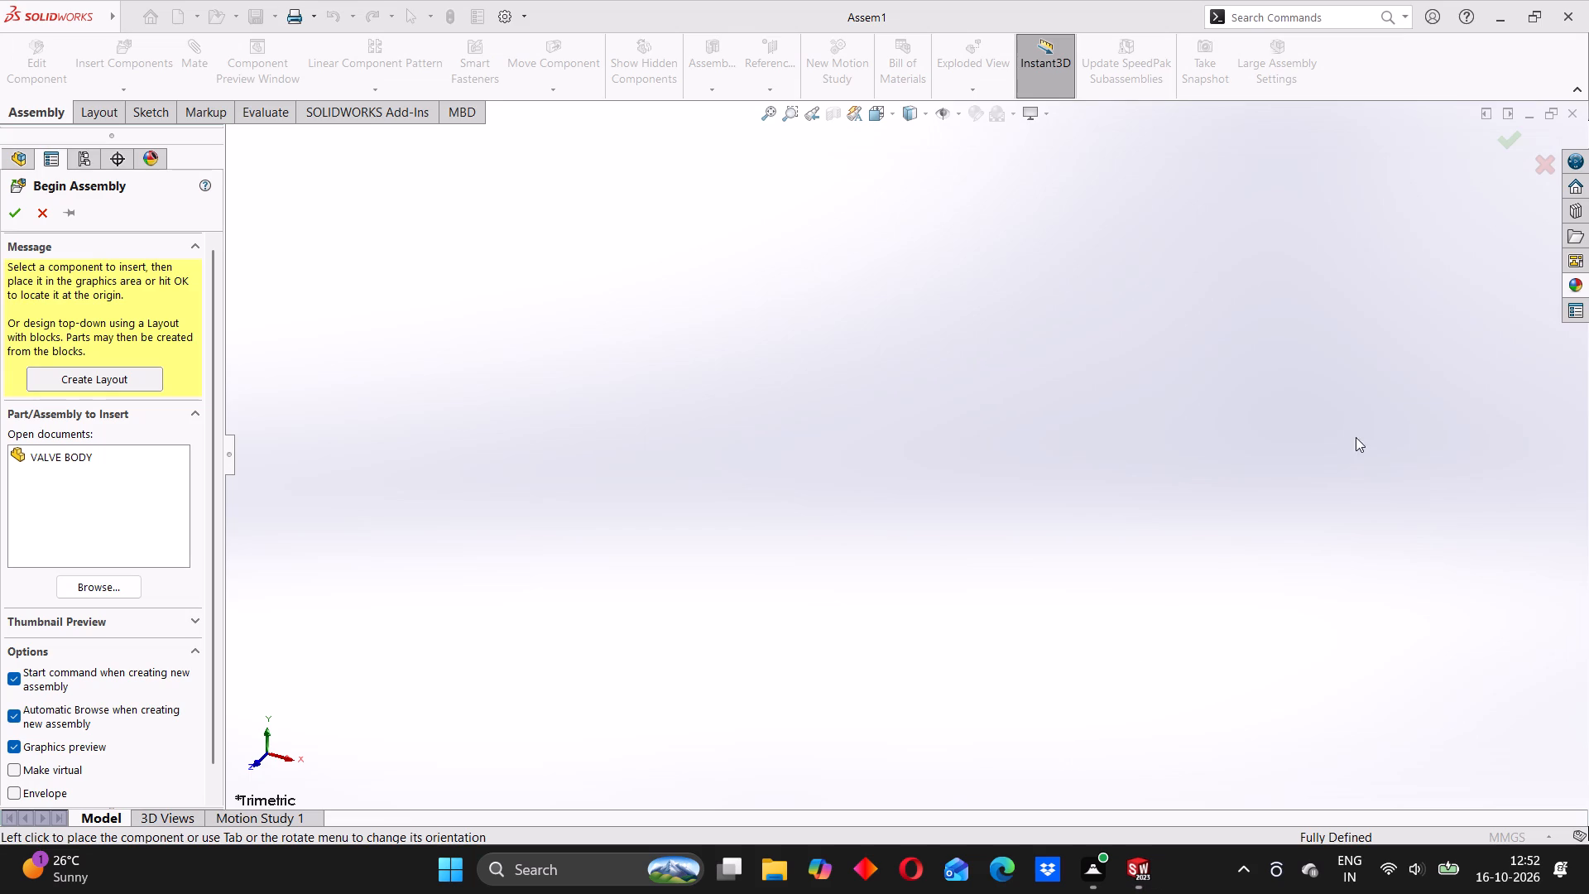
pyautogui.click(1534, 158)
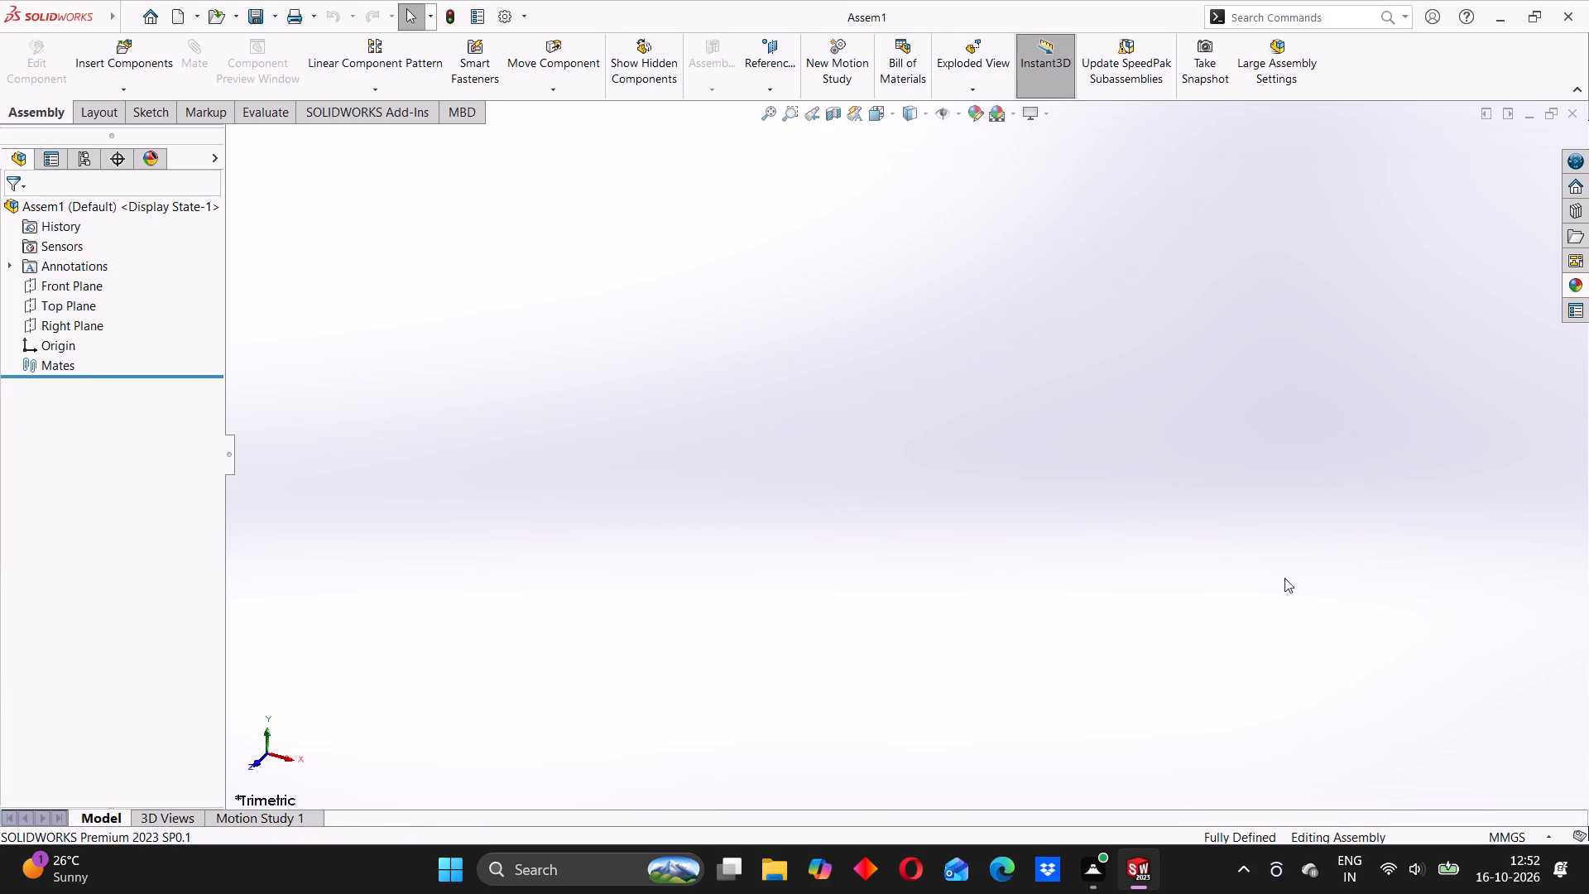
# Switch to the VALVE BODY part document and close it.
pyautogui.click(1054, 776)
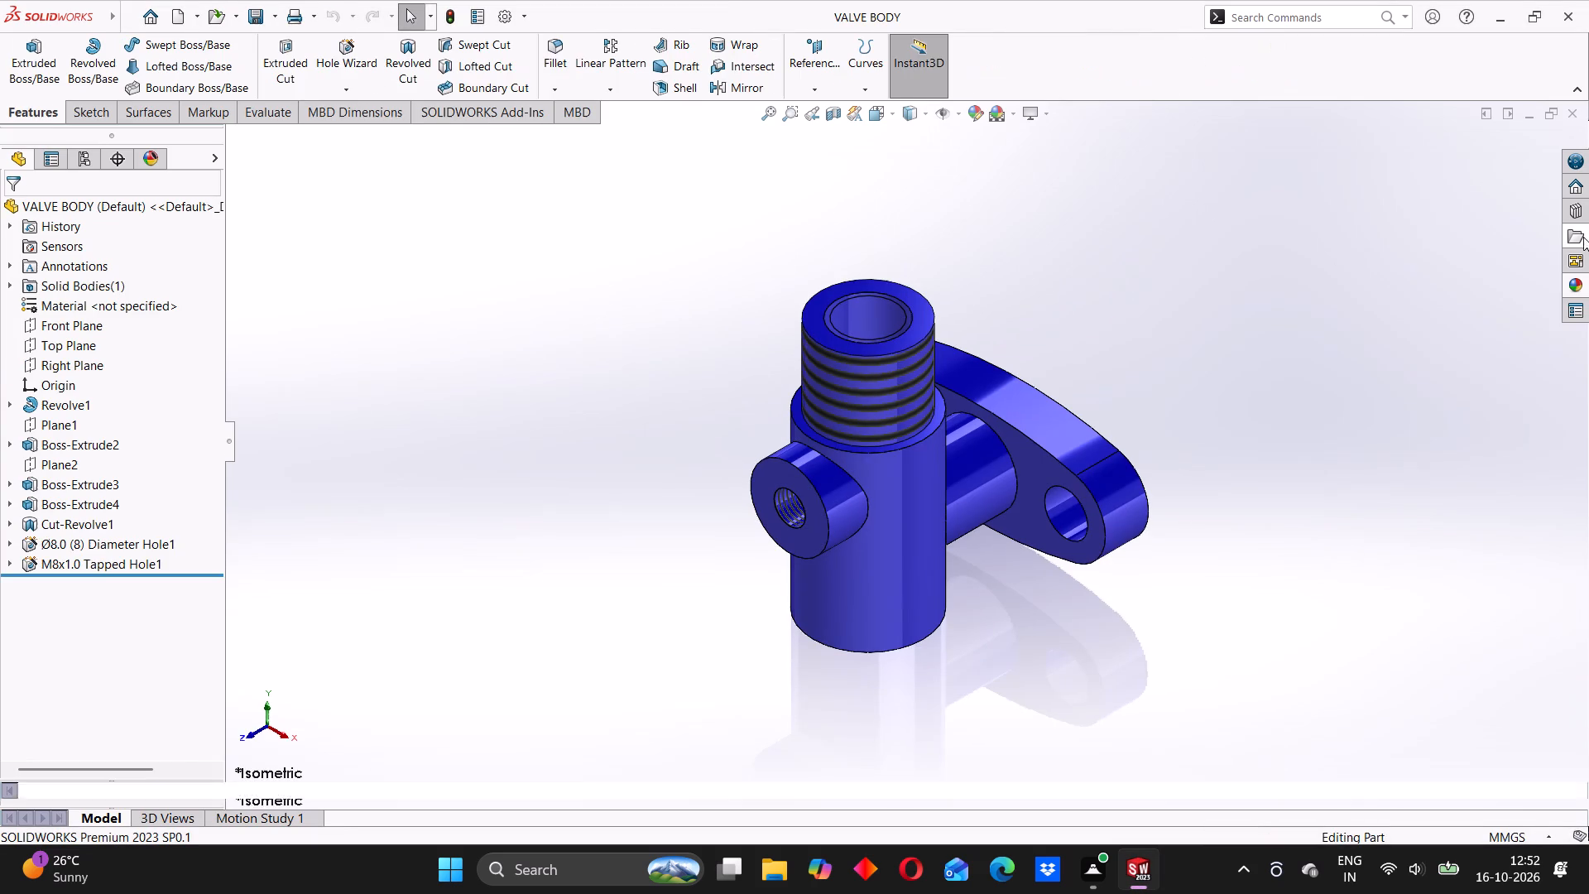
pyautogui.click(1576, 111)
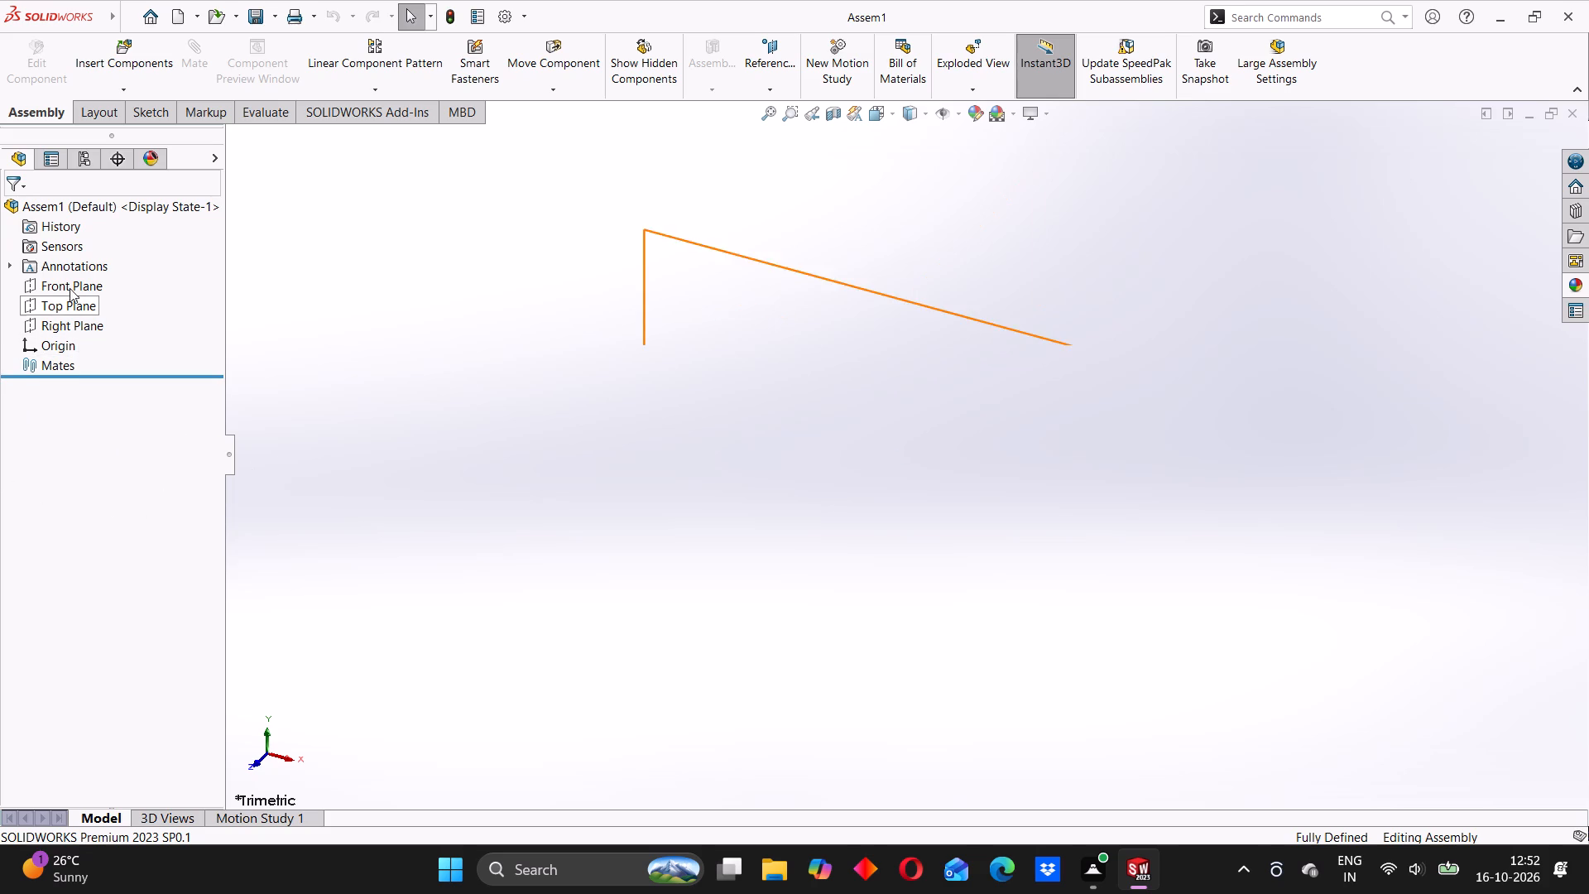
# Insert the VALVE BODY part into the assembly, show the origins, and place the part at the assembly origin.
pyautogui.click(90, 47)
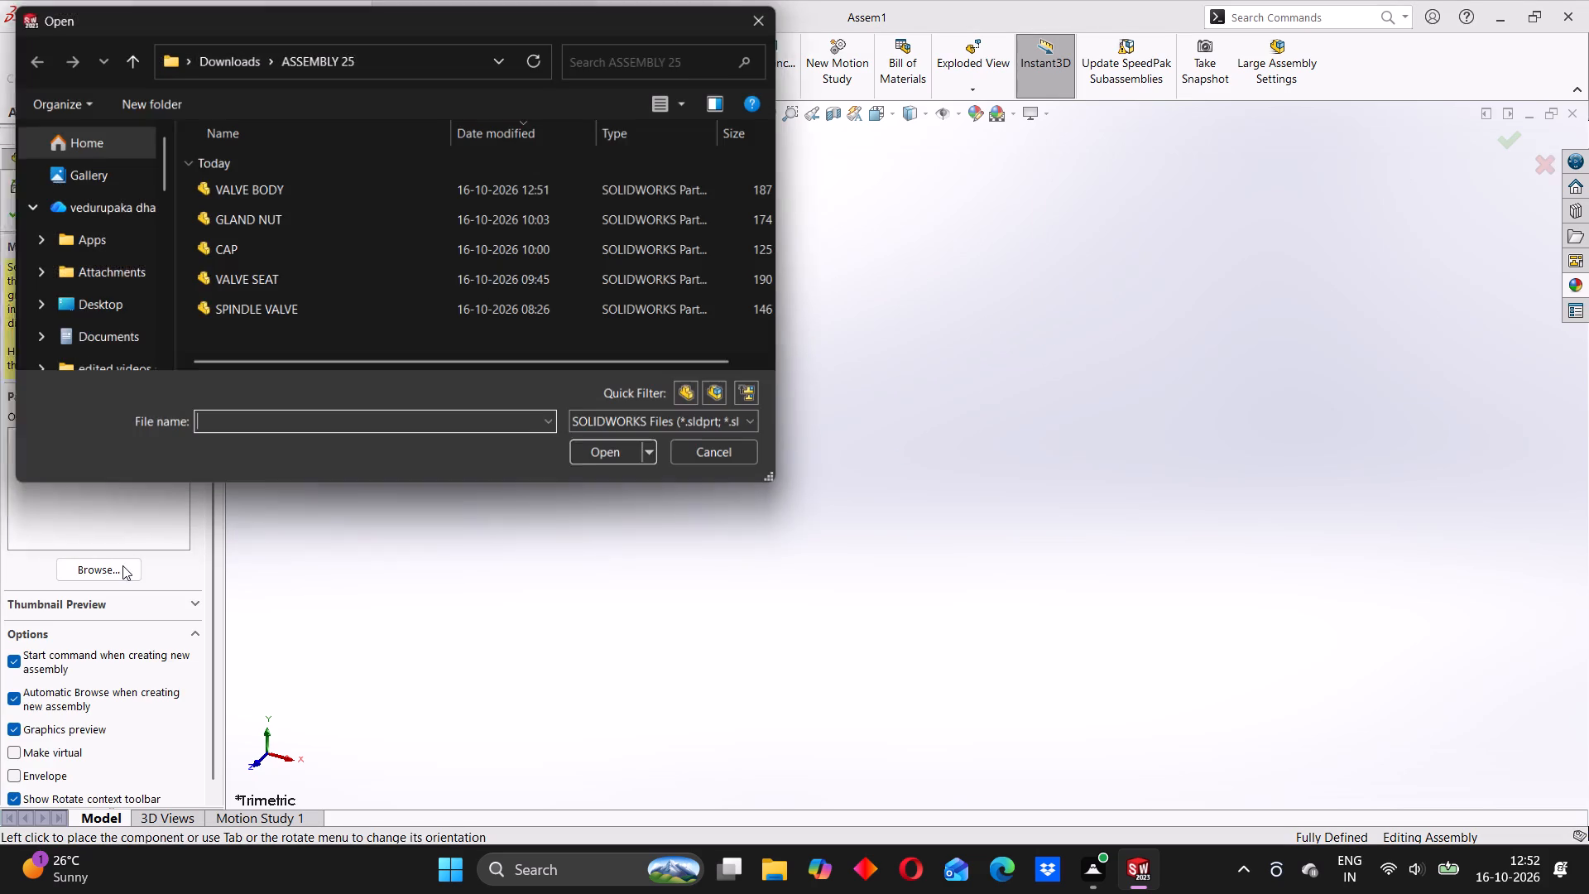
pyautogui.click(257, 183)
pyautogui.click(614, 454)
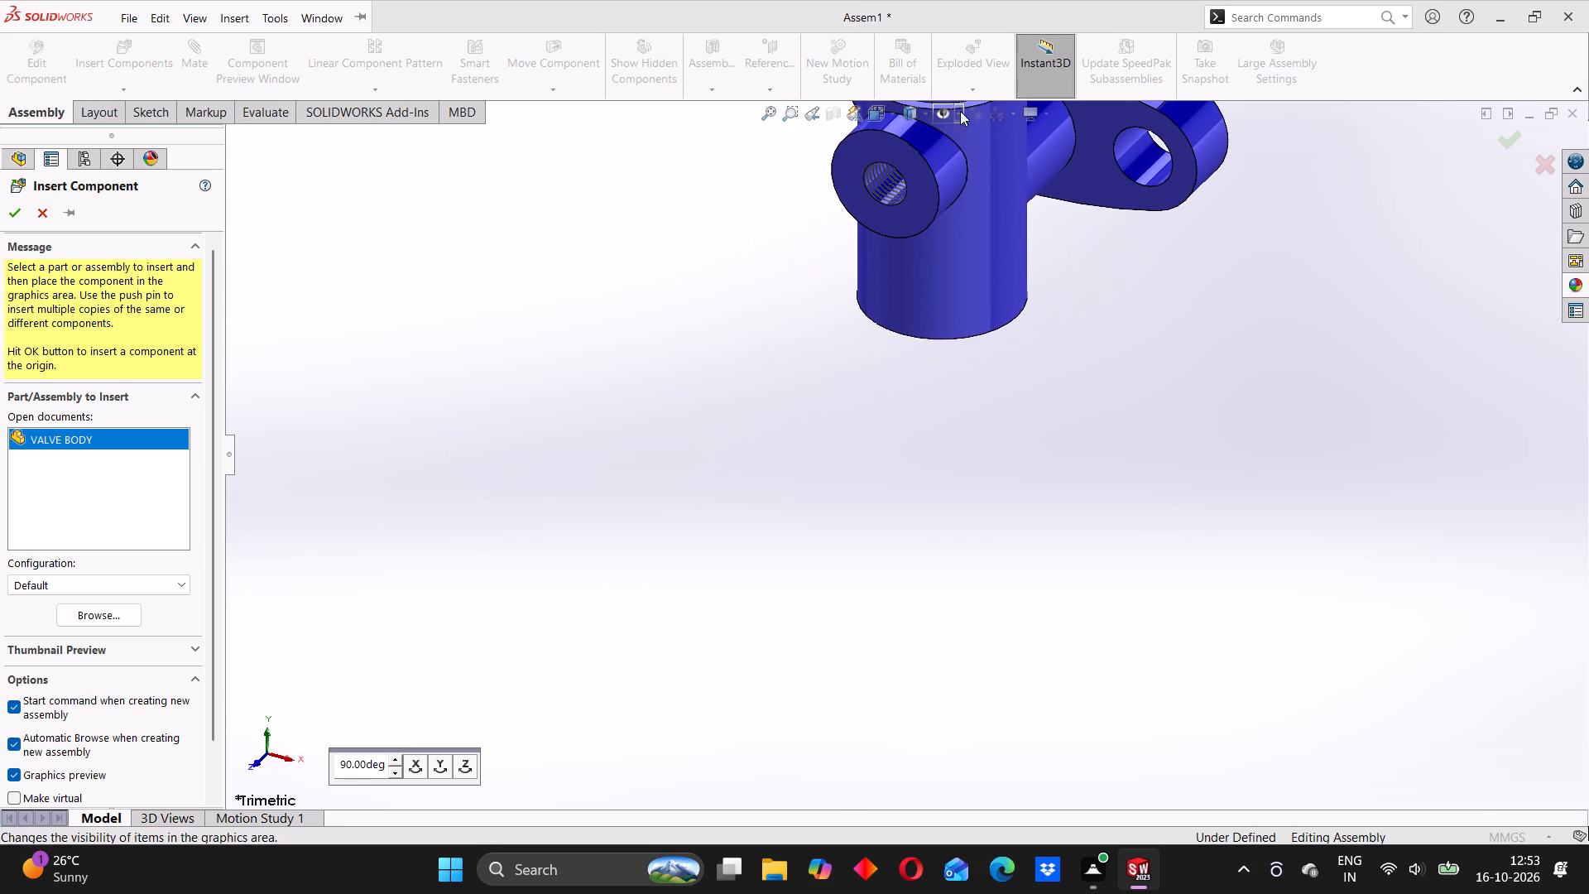
pyautogui.click(960, 111)
pyautogui.click(941, 204)
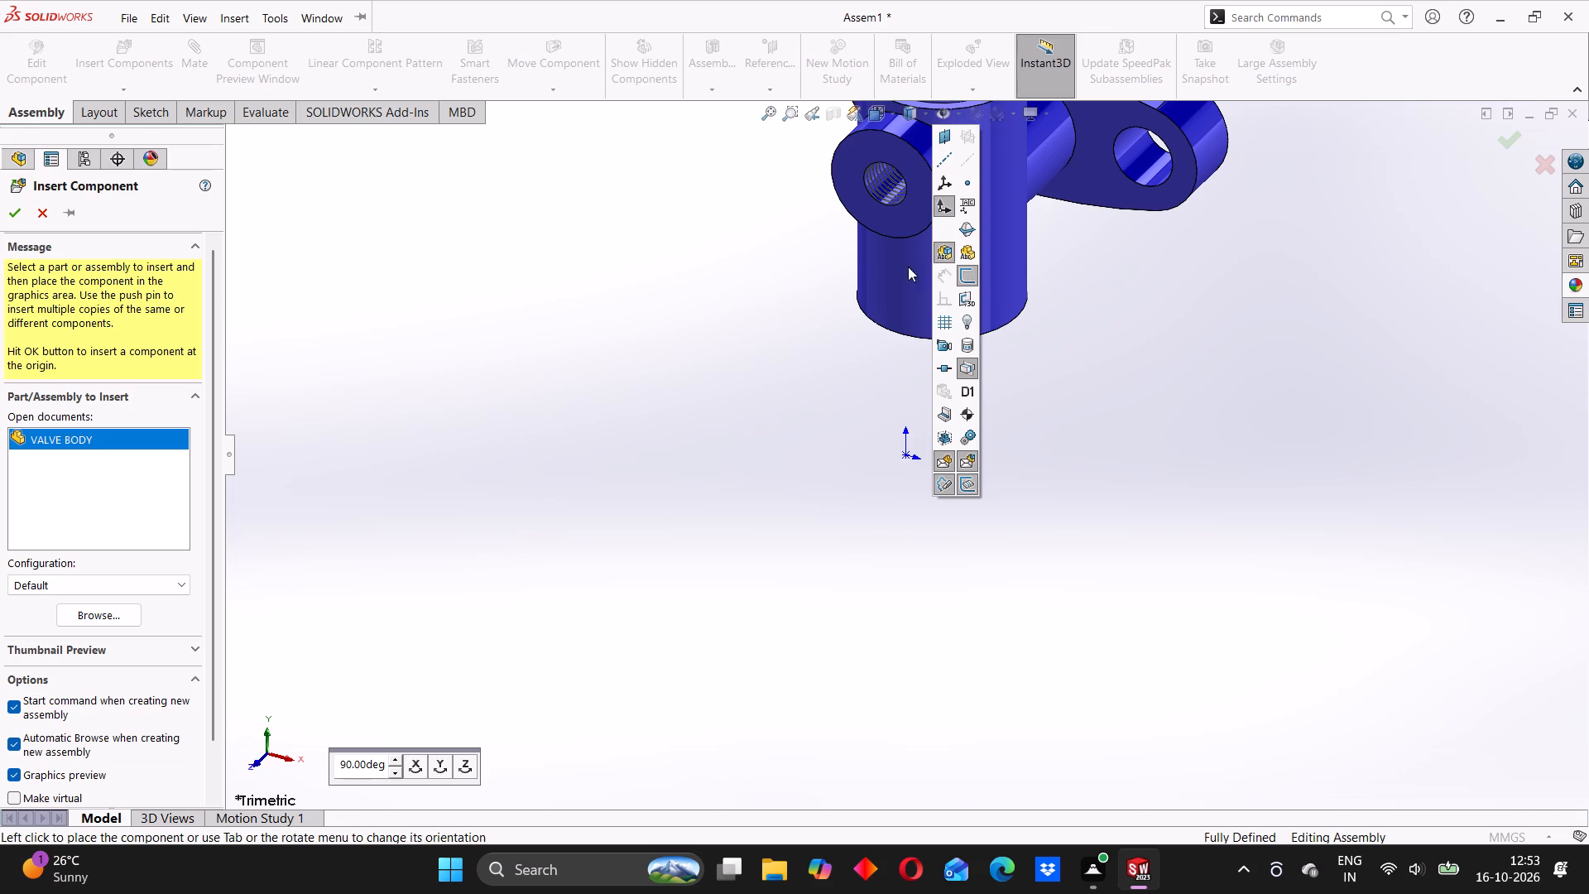
pyautogui.click(956, 110)
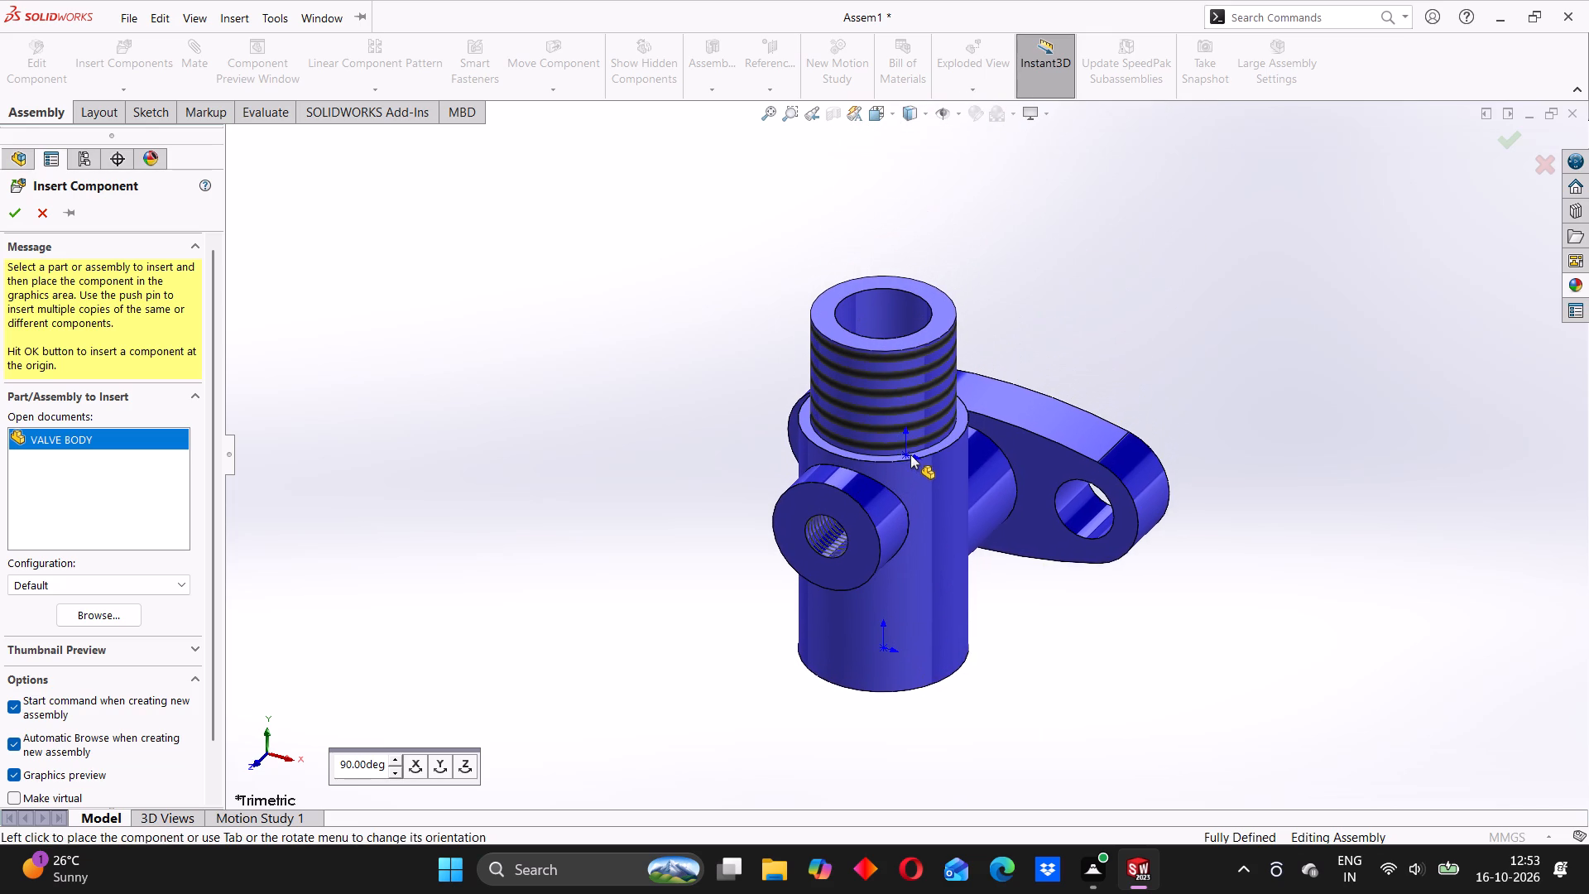
pyautogui.click(908, 454)
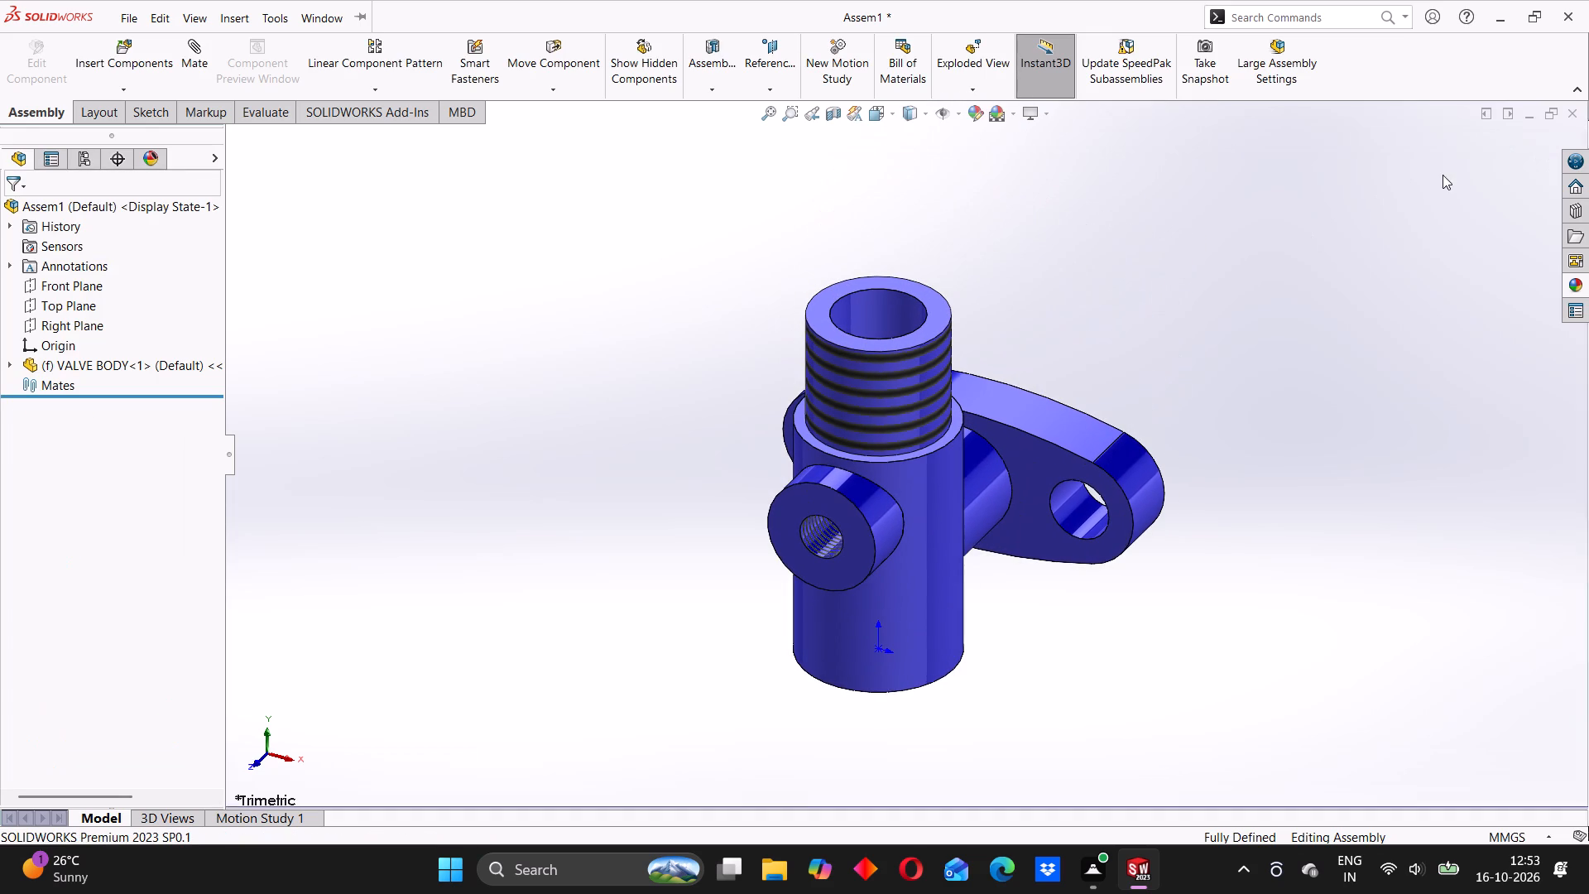
# Hide the origins in the assembly.
pyautogui.click(924, 109)
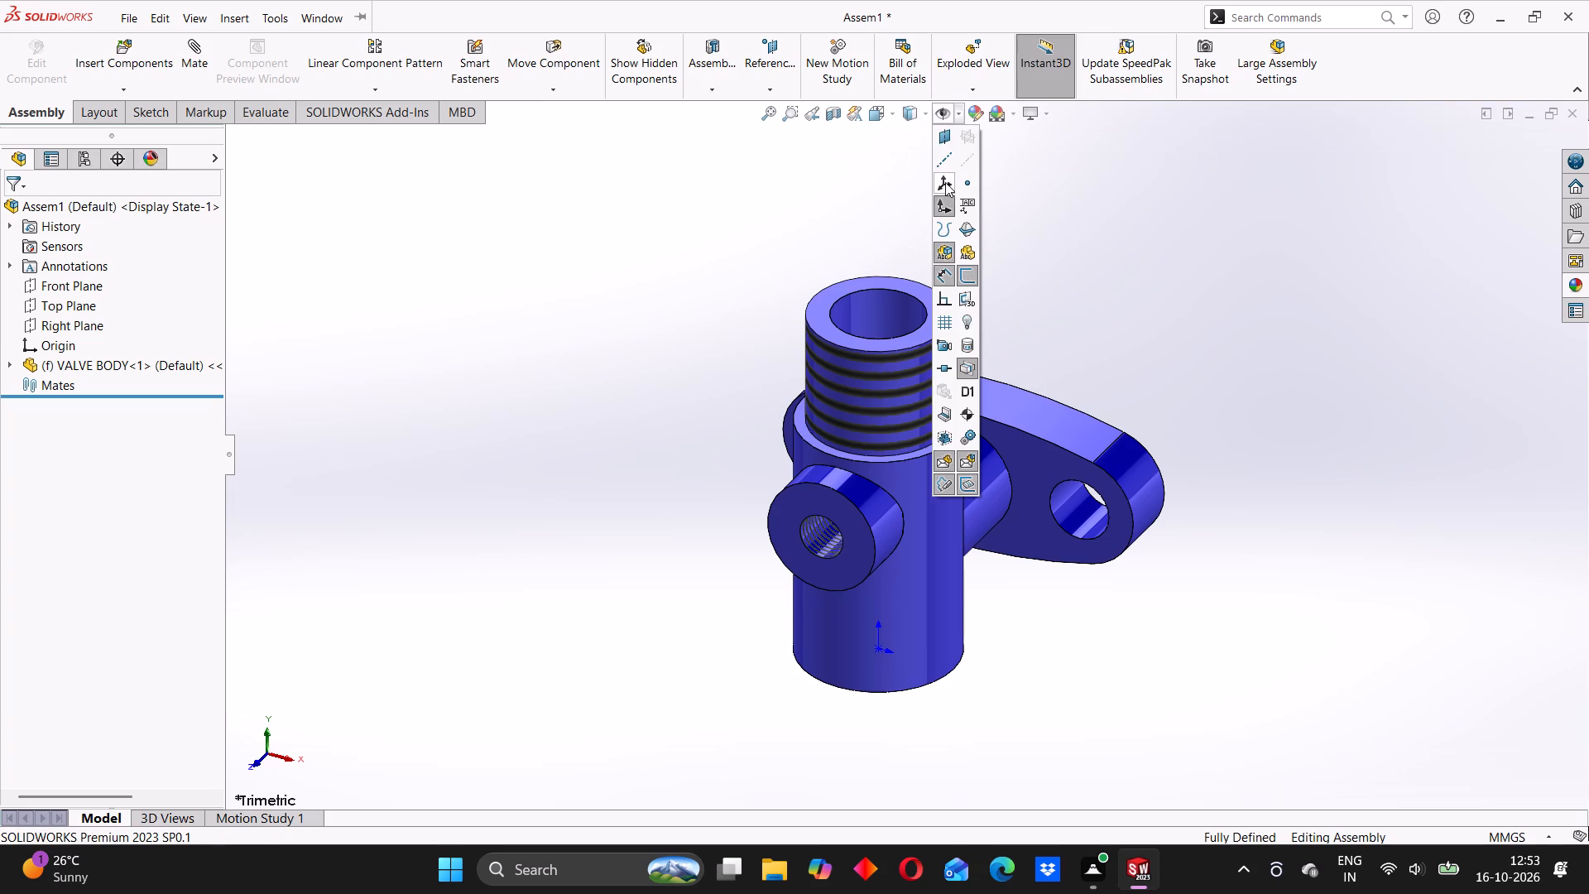
pyautogui.click(944, 208)
pyautogui.click(886, 192)
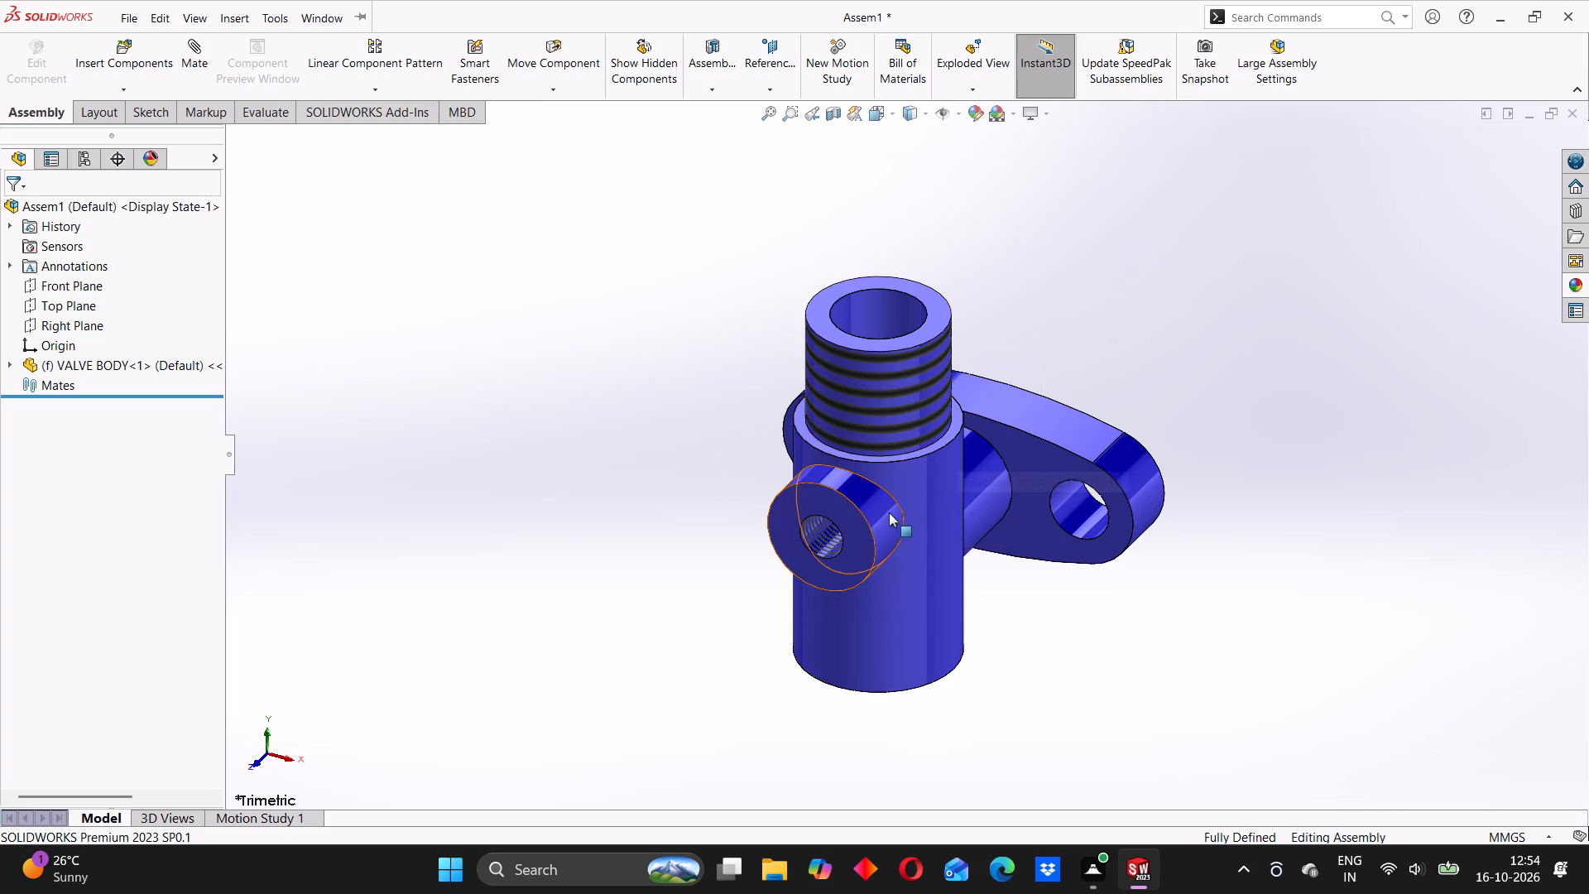
# Insert the VALVE SEAT part from the ASSEMBLY 25 folder, placing it freely beside the valve body's side branch.
pyautogui.scroll(3, 912, 451)
pyautogui.scroll(-1, 919, 444)
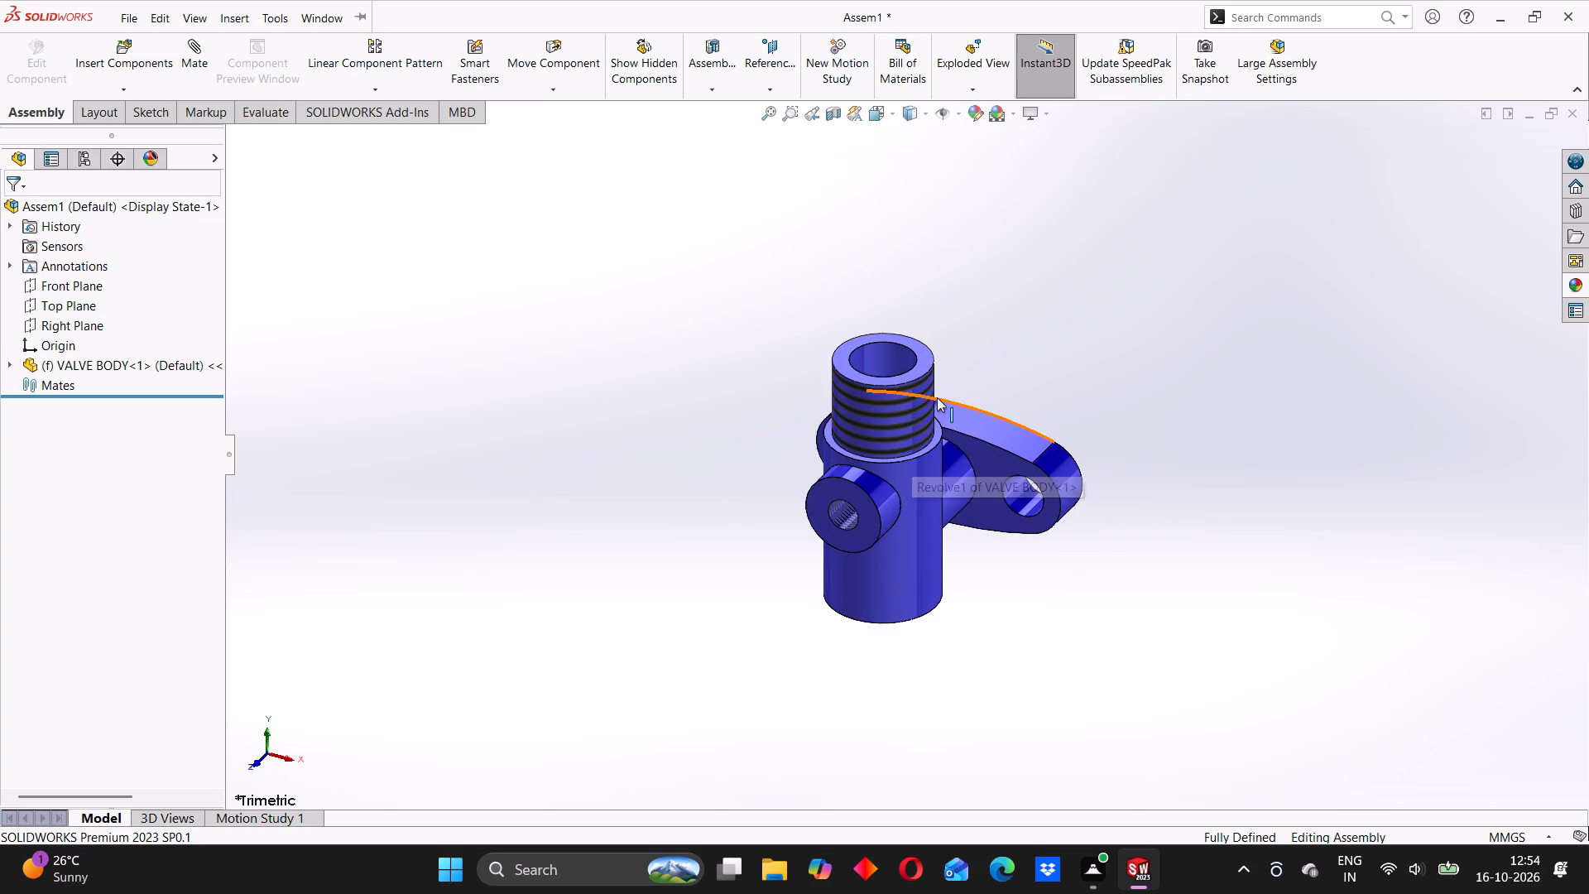
pyautogui.scroll(-1, 941, 344)
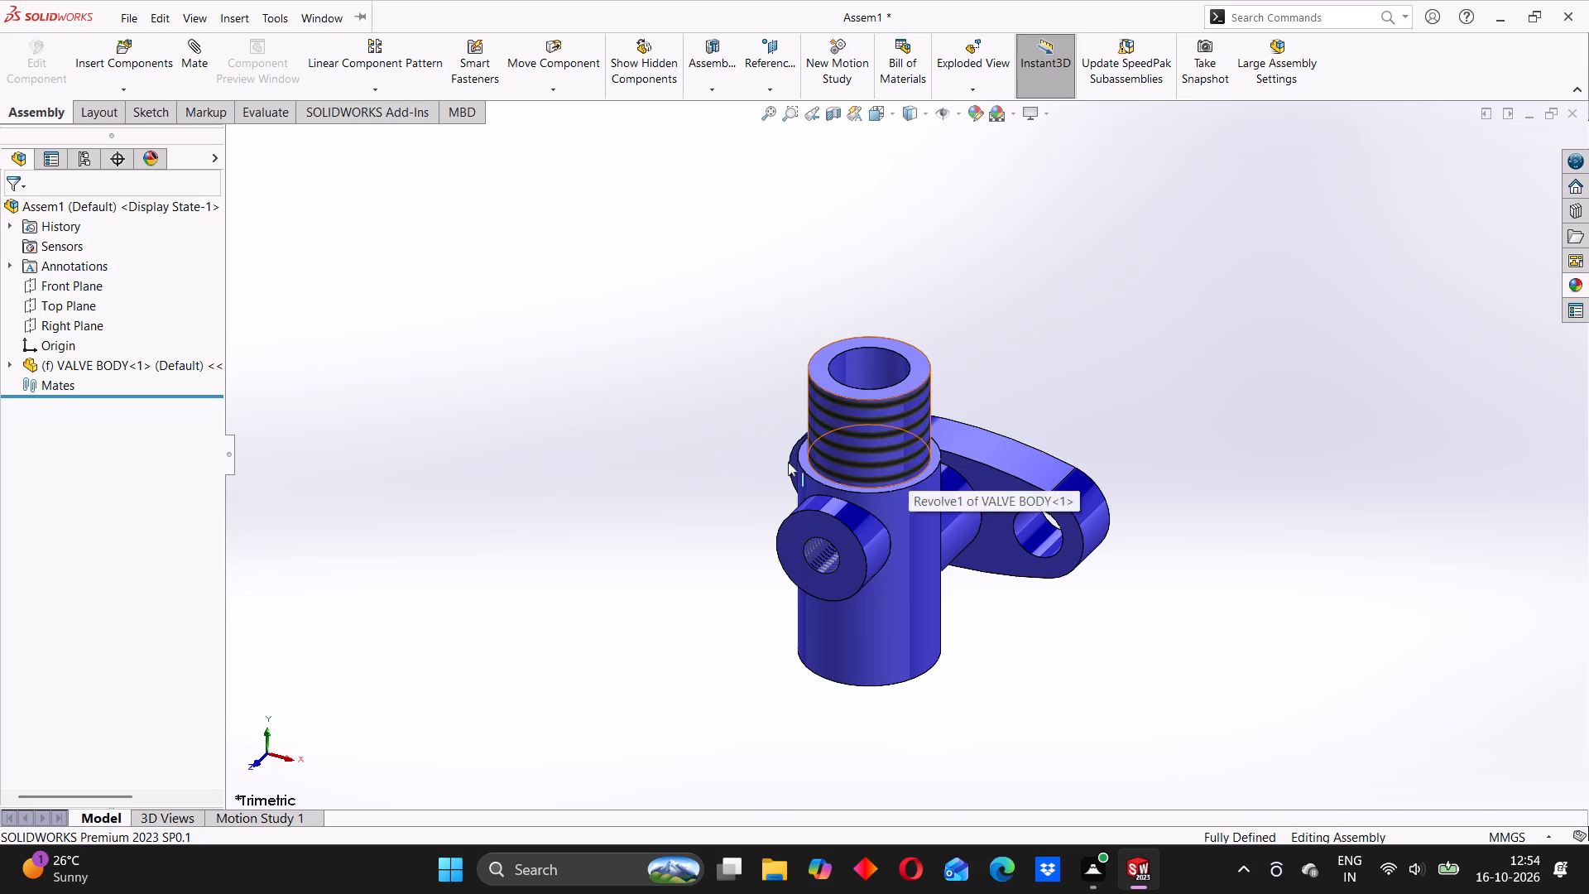
pyautogui.click(147, 60)
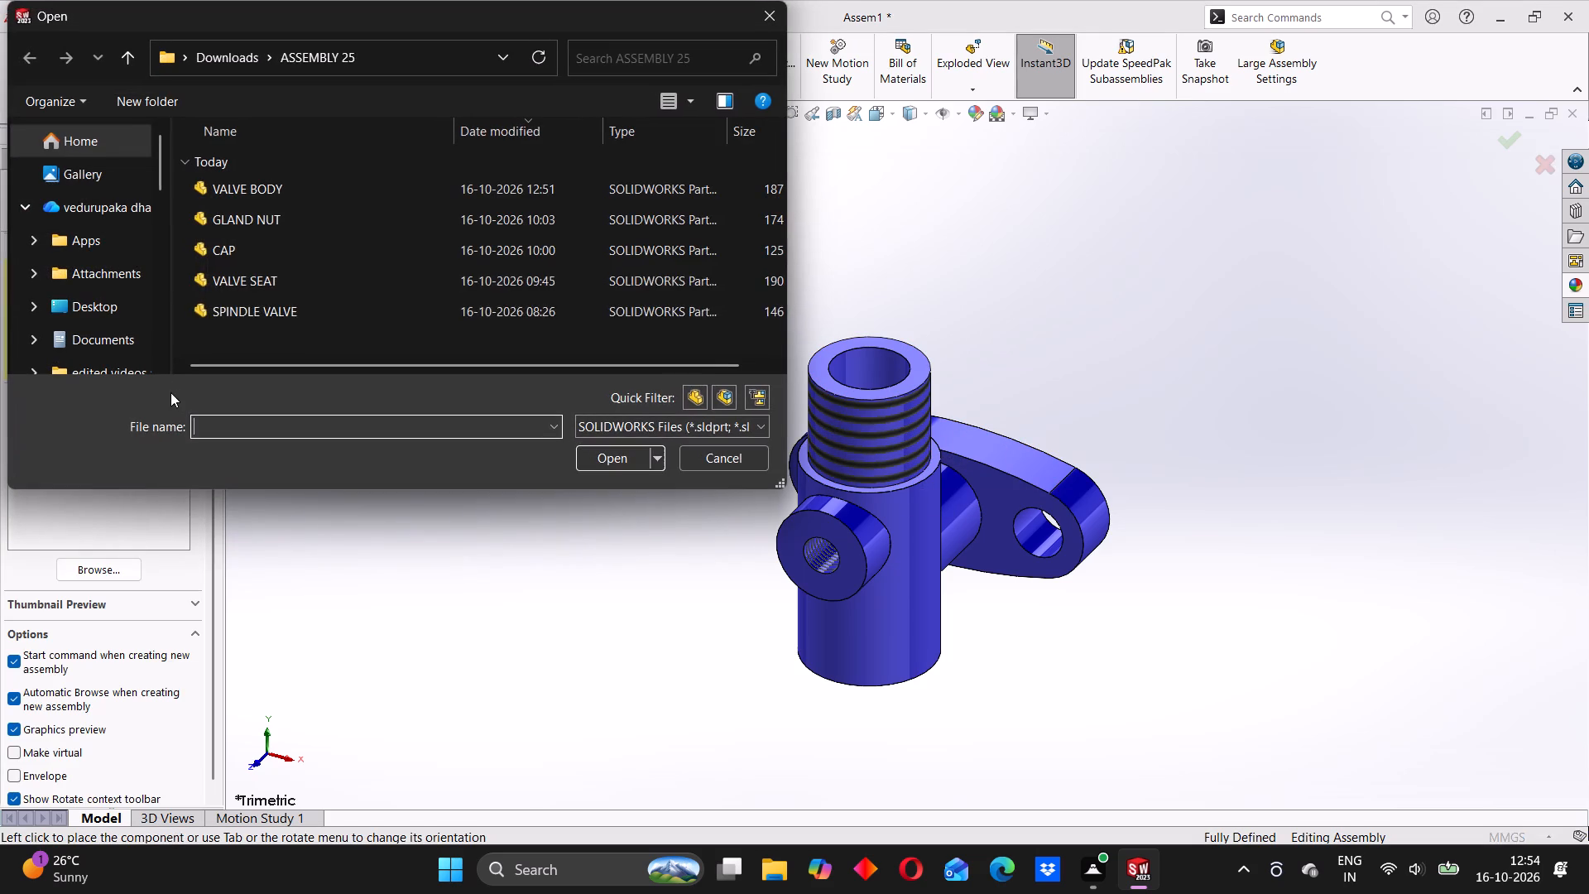
pyautogui.click(266, 286)
pyautogui.click(618, 461)
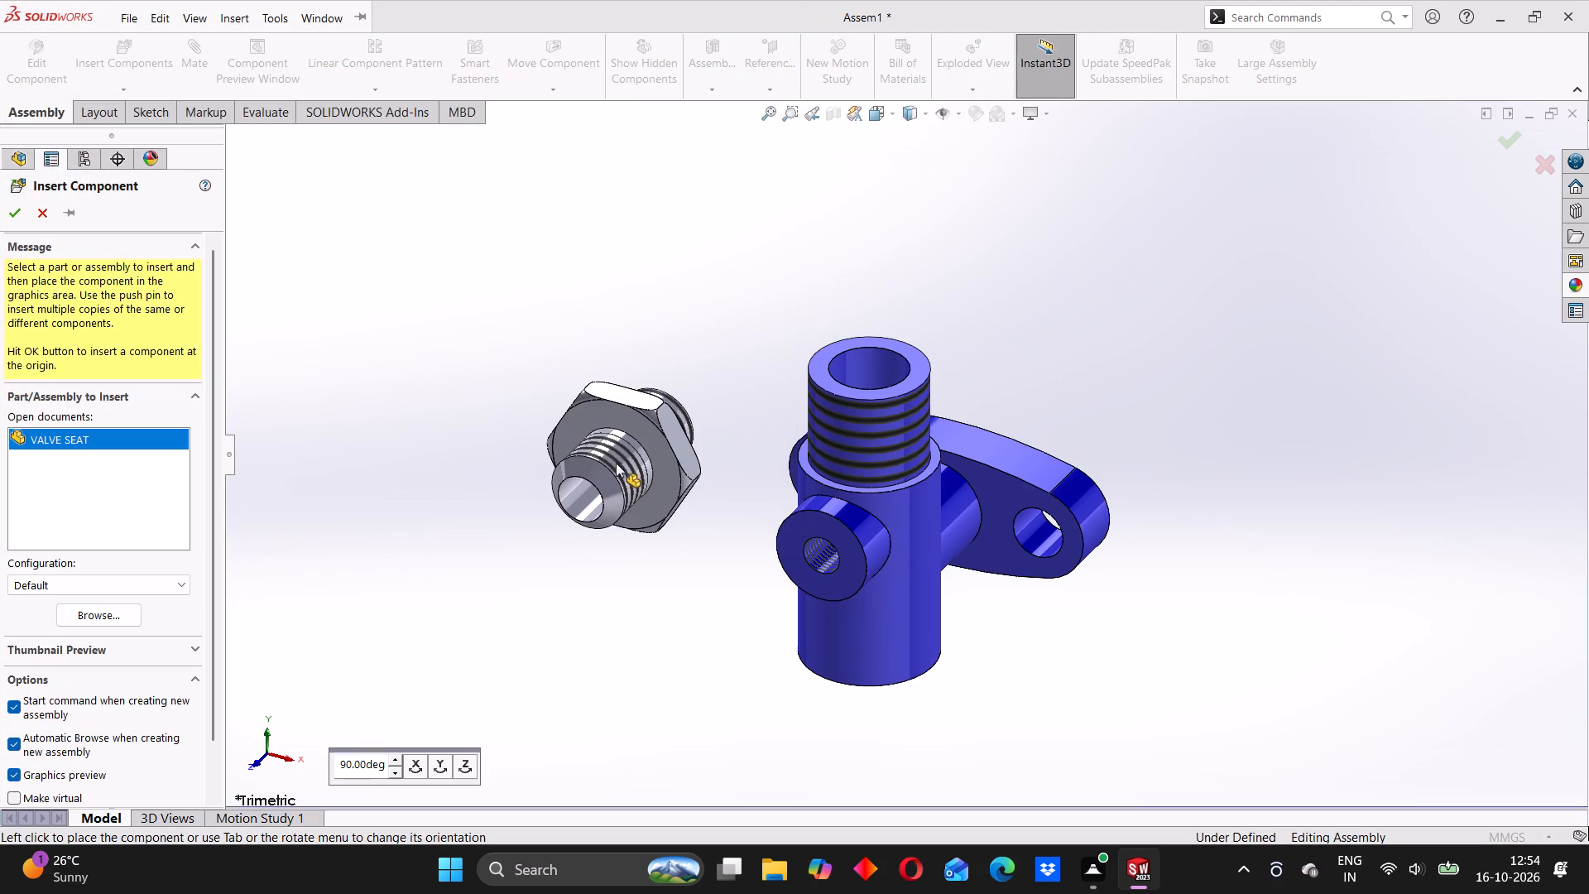
pyautogui.click(602, 480)
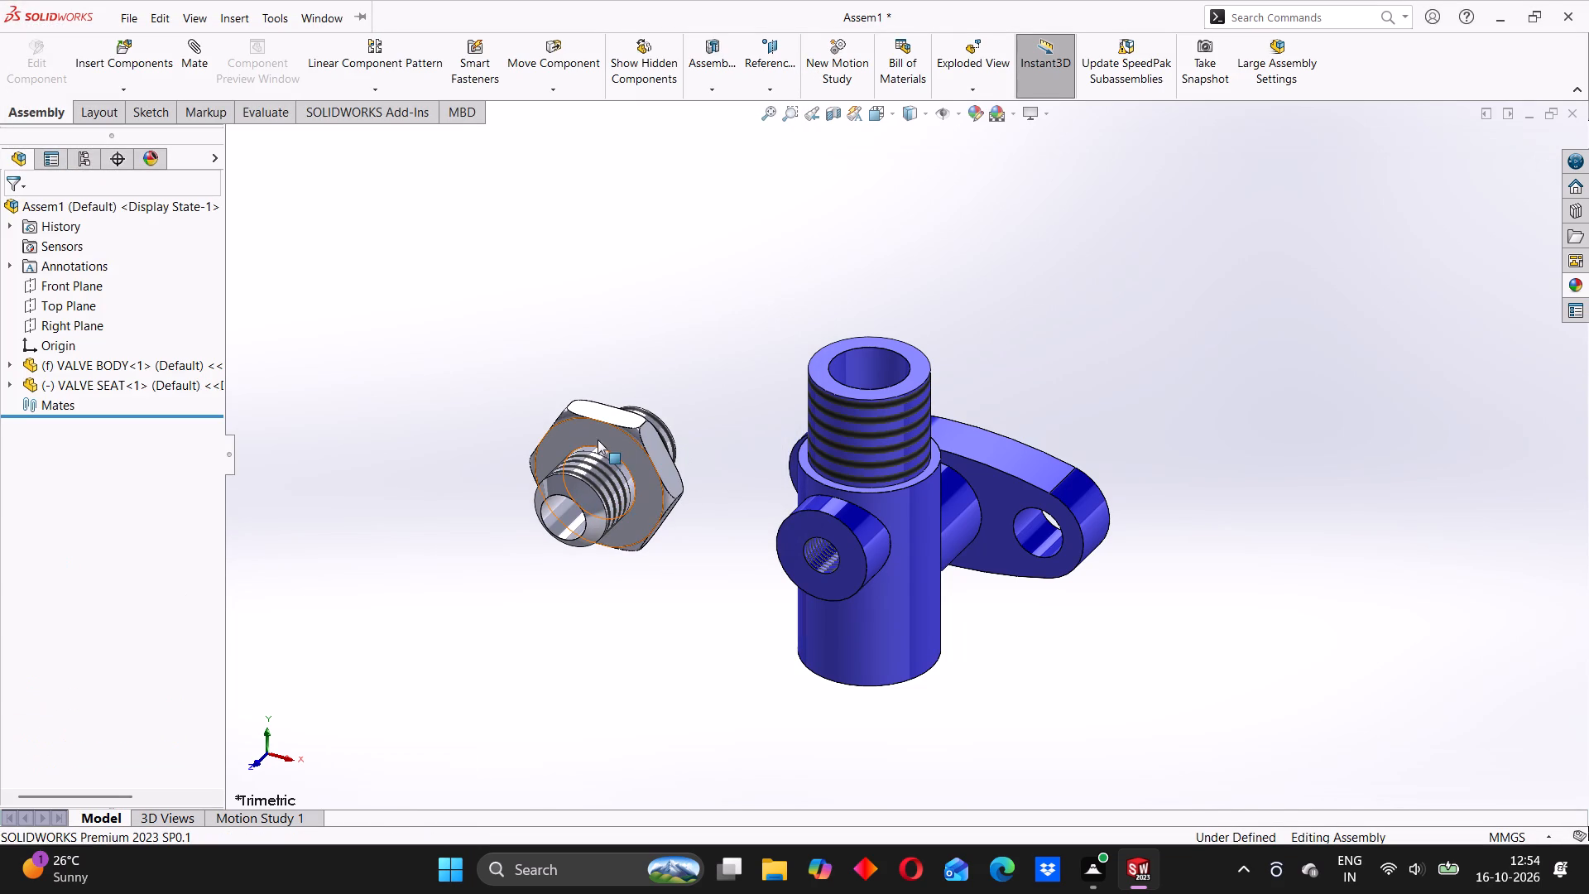
# Colour the valve seat's body orange from the standard swatches, applied at part document level.
pyautogui.rightClick(598, 438)
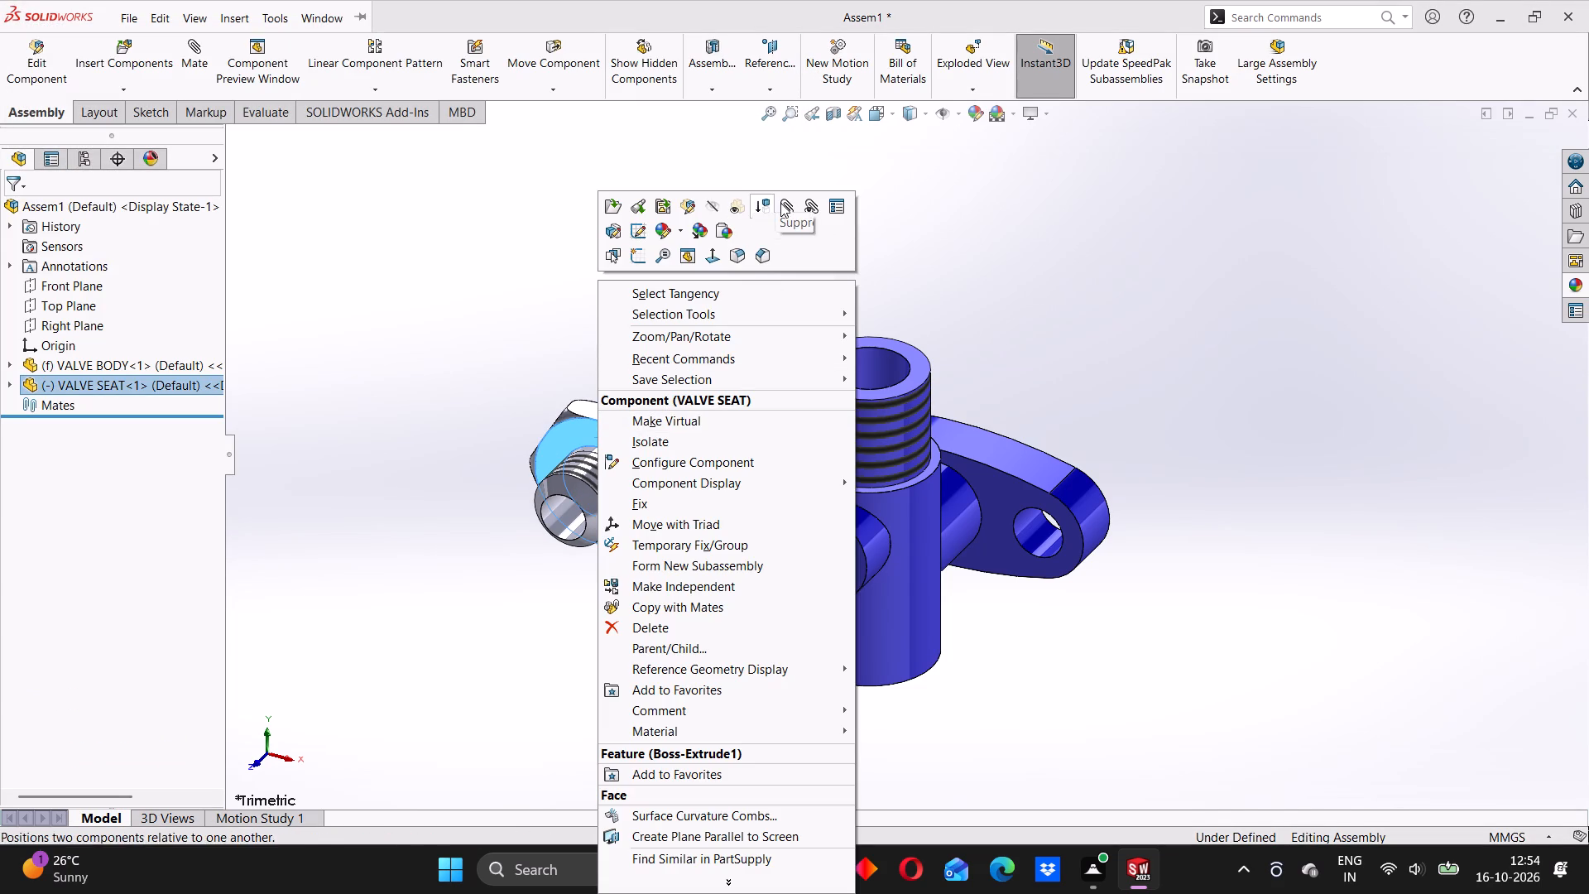
pyautogui.click(681, 231)
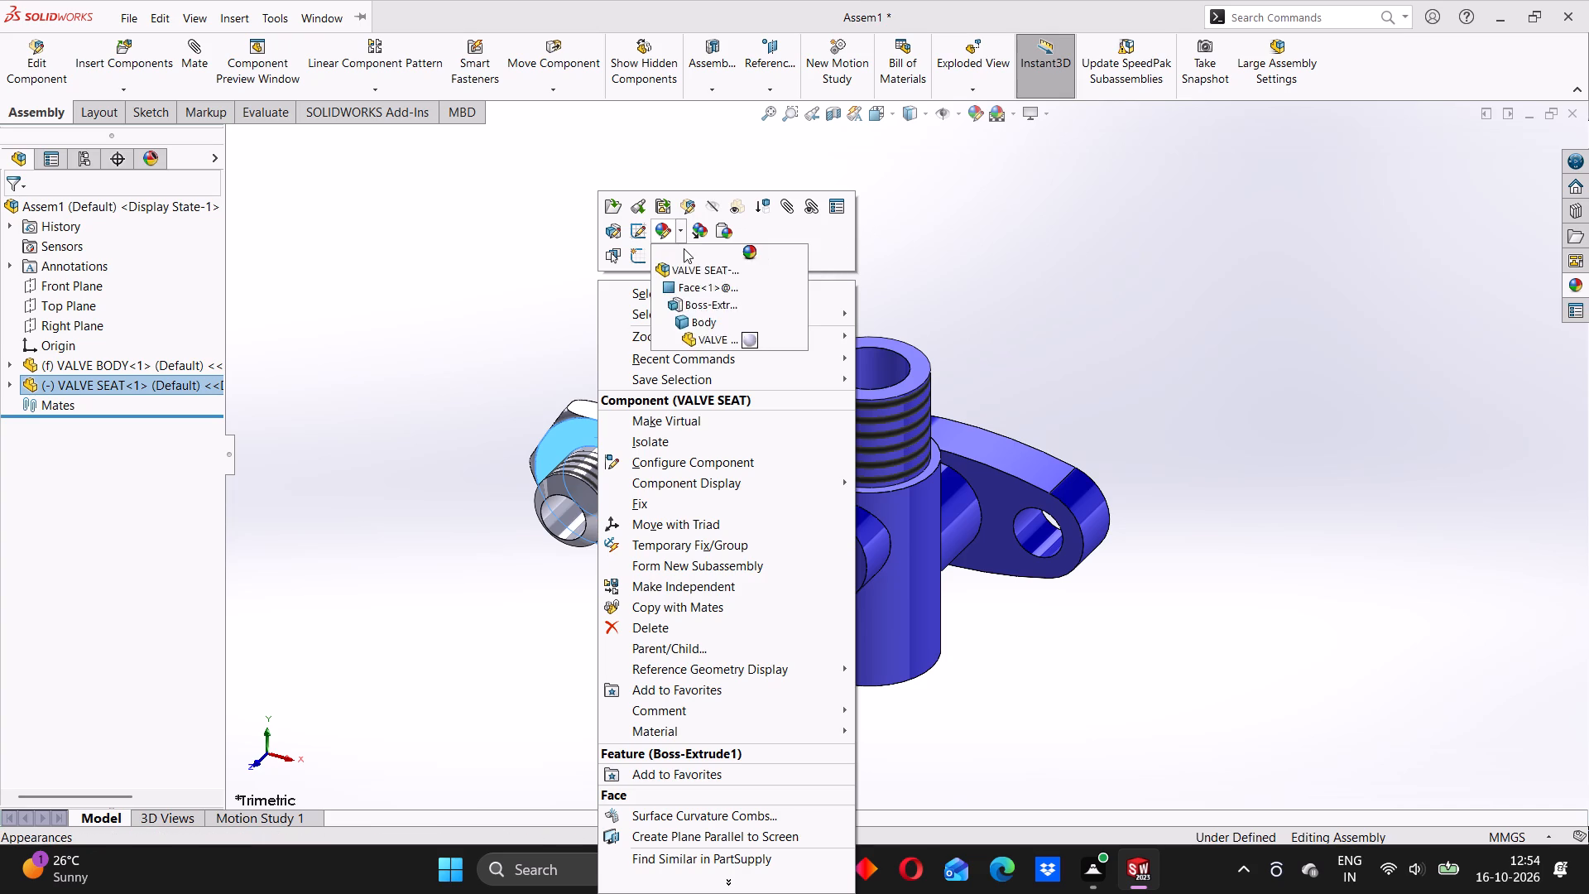
pyautogui.click(685, 315)
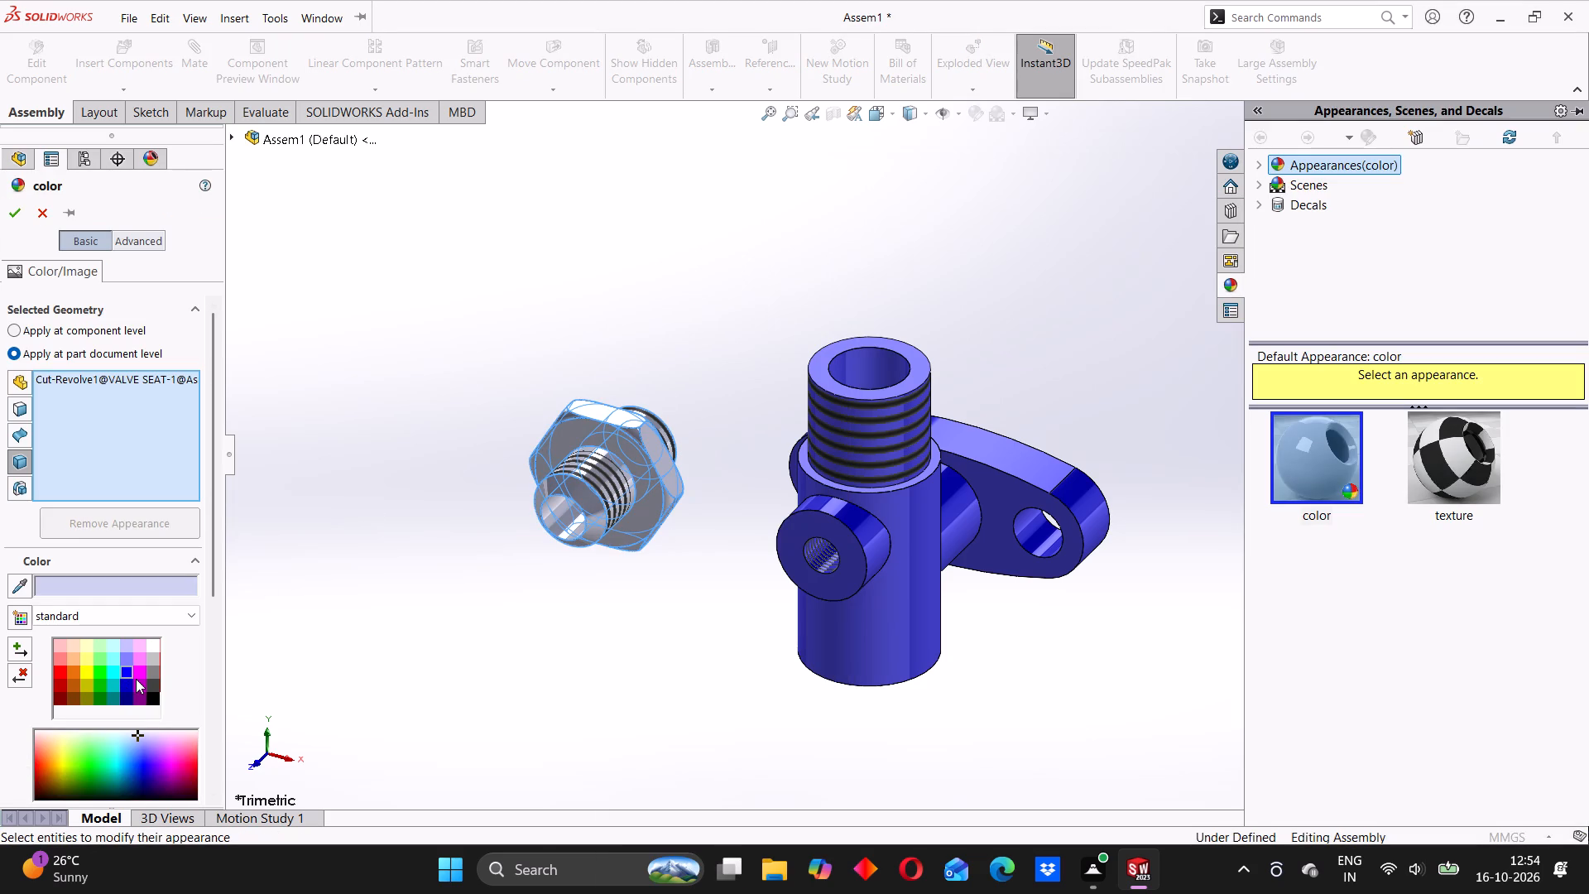
pyautogui.click(72, 671)
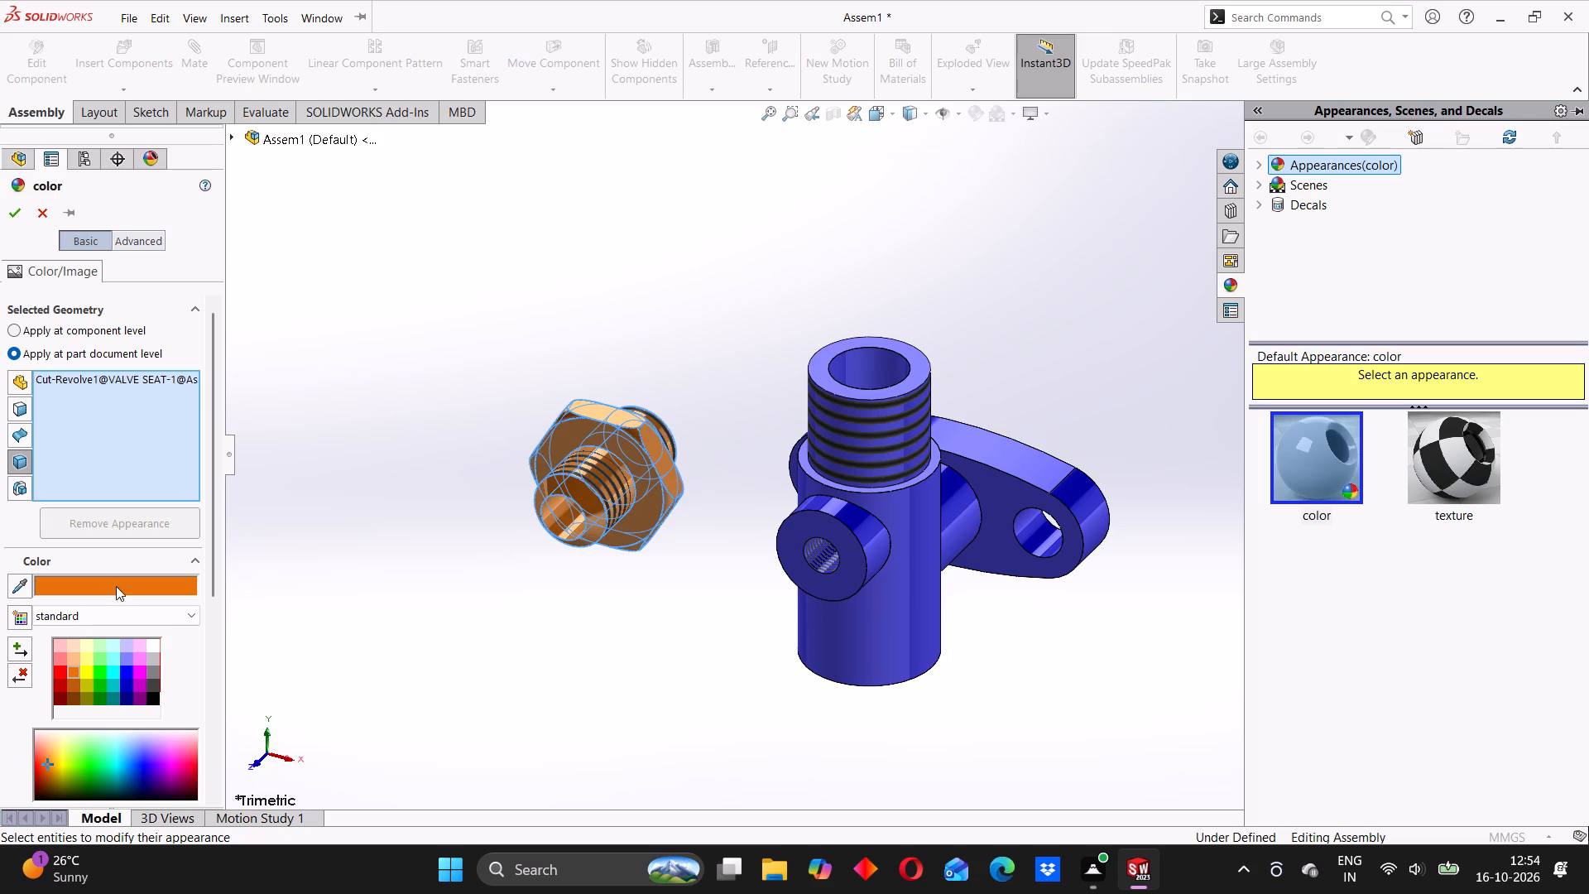
pyautogui.click(15, 207)
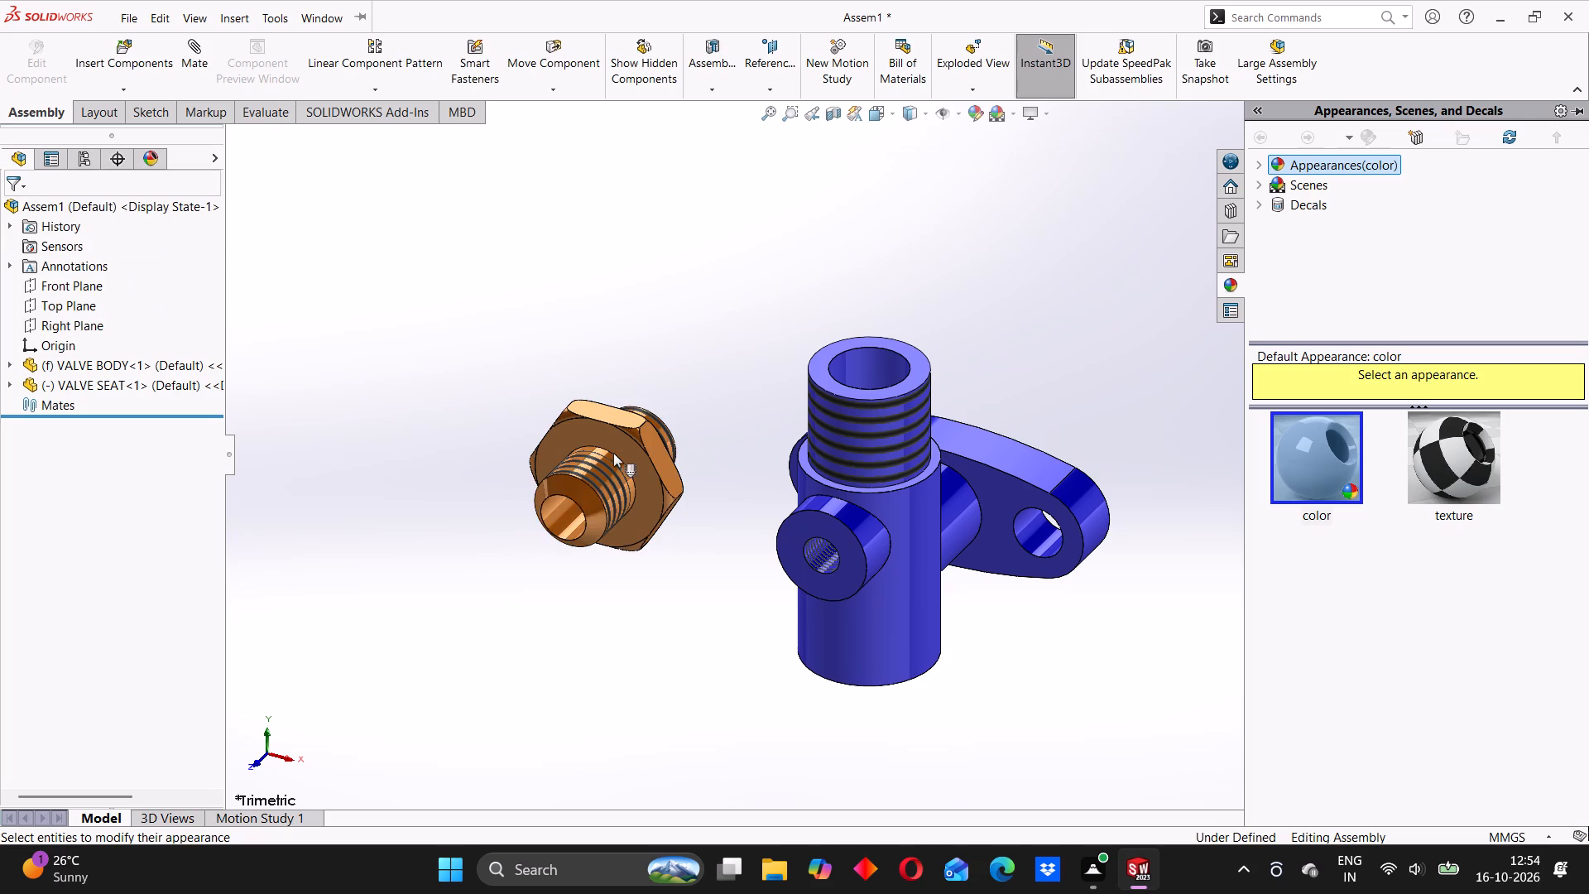
# Add a concentric mate between the valve body's lower bore and the valve seat's threaded face, flipping the mate alignment.
pyautogui.moveTo(614, 453); pyautogui.dragTo(665, 454, button='middle')
pyautogui.scroll(3, 695, 483)
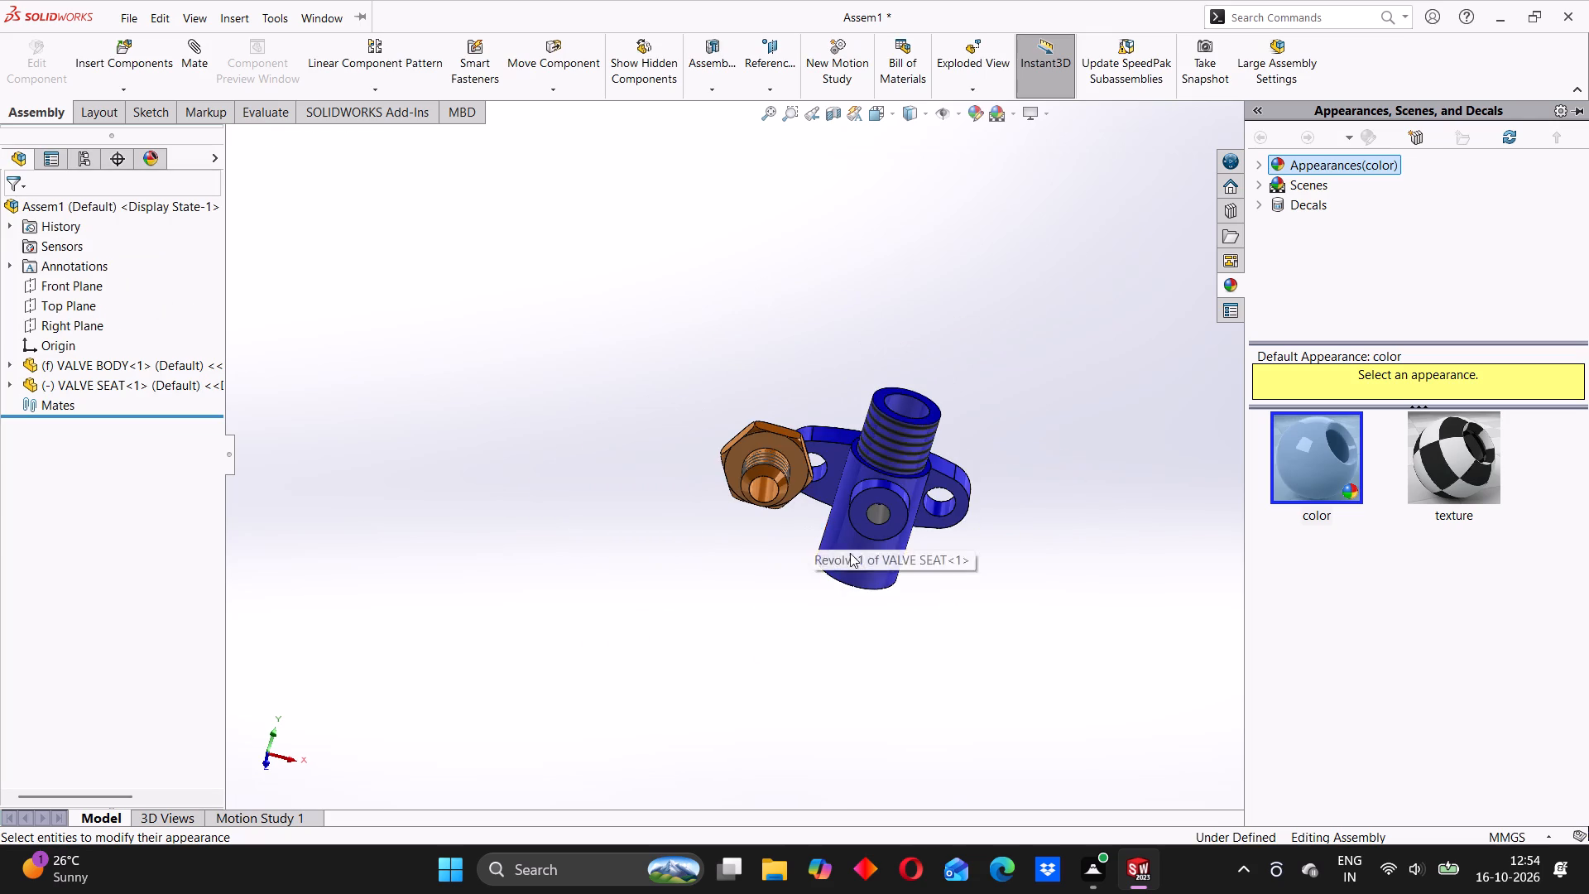
pyautogui.moveTo(869, 578); pyautogui.dragTo(897, 419, button='middle')
pyautogui.scroll(-3, 854, 489)
pyautogui.click(1054, 234)
pyautogui.moveTo(803, 603); pyautogui.dragTo(805, 567, button='middle')
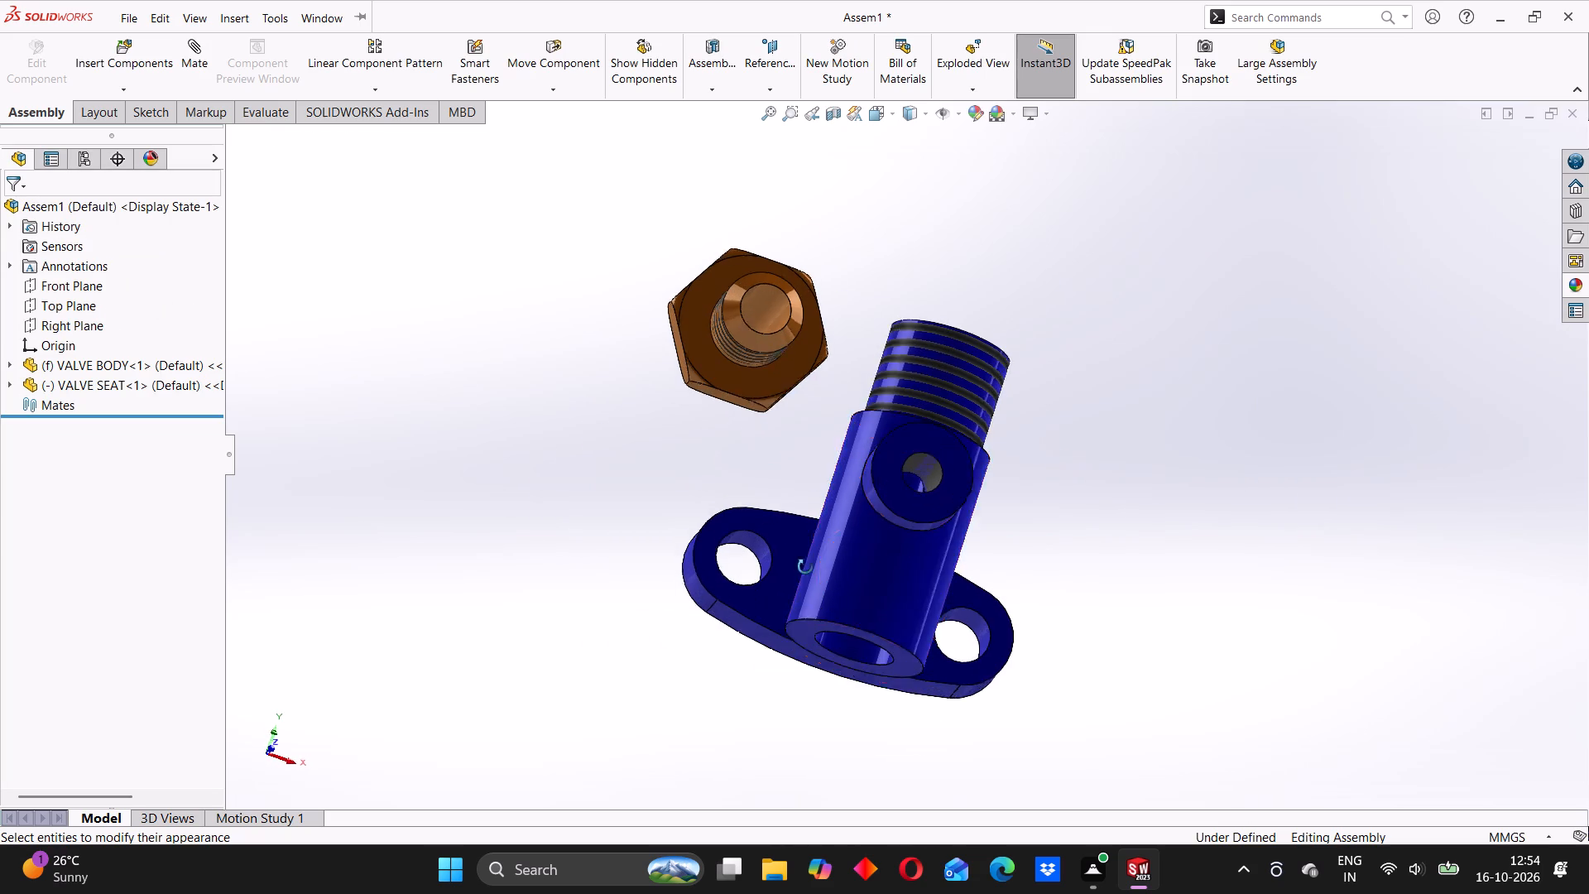
pyautogui.moveTo(805, 567); pyautogui.dragTo(843, 367, button='middle')
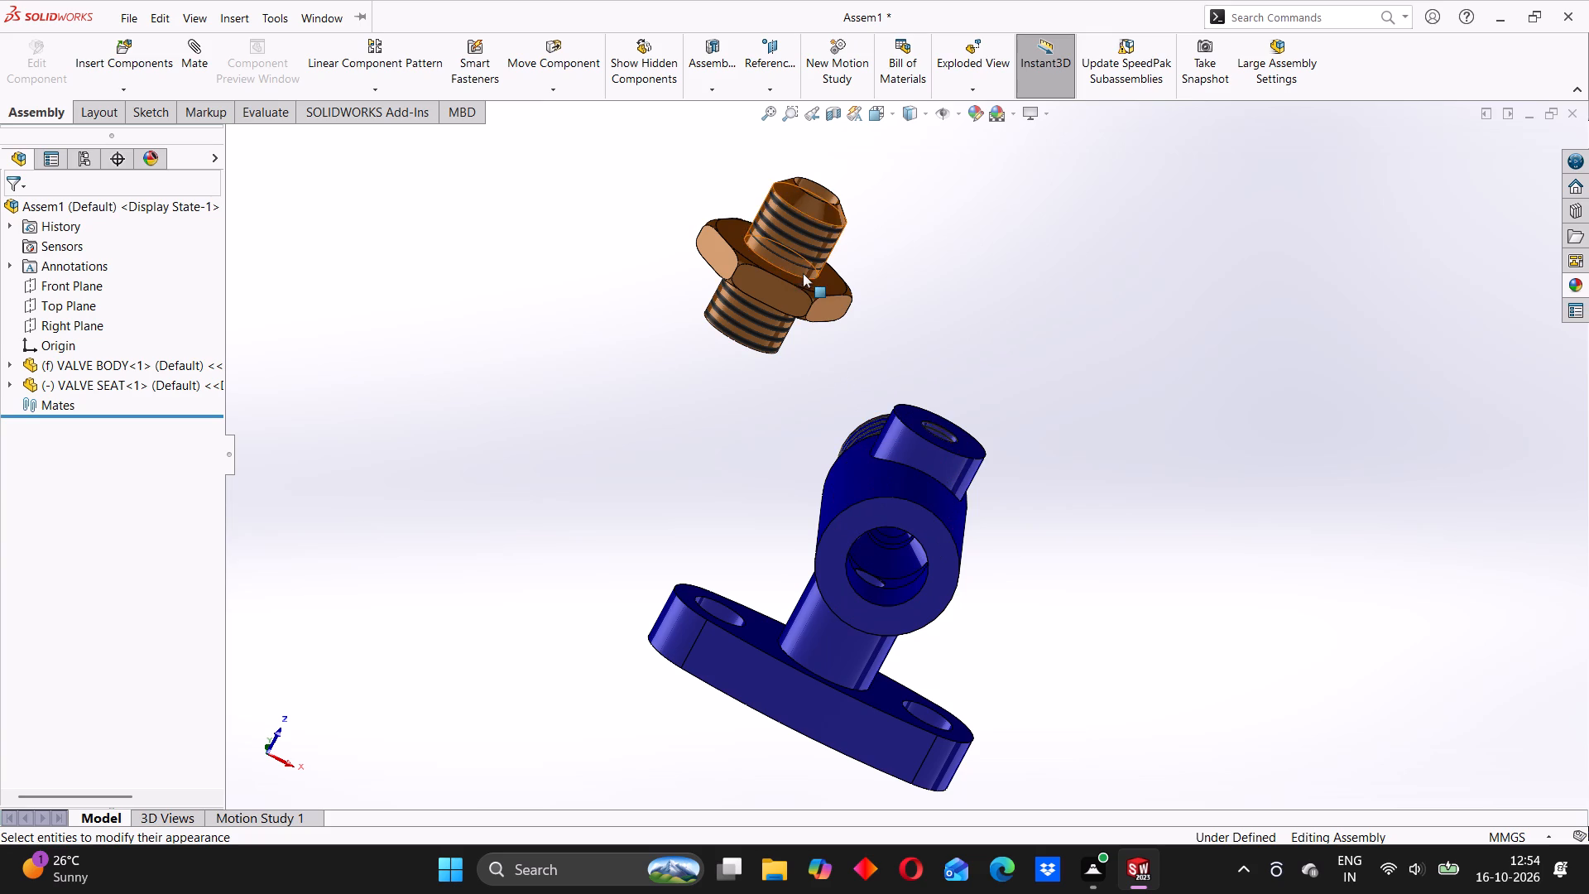
pyautogui.scroll(1, 919, 533)
pyautogui.moveTo(886, 554); pyautogui.dragTo(853, 602, button='middle')
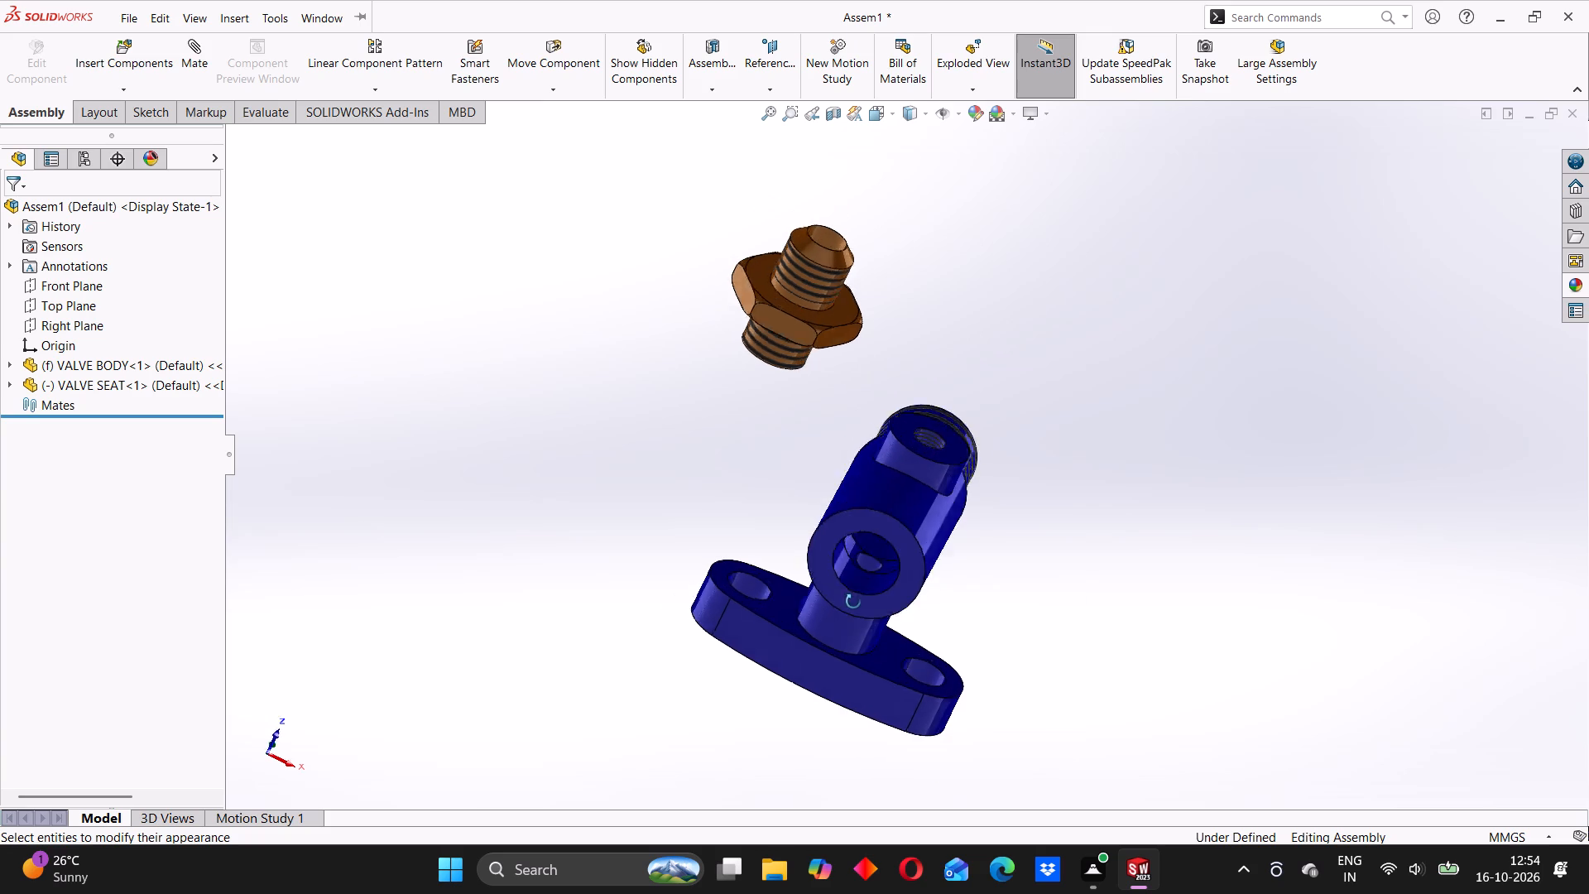
pyautogui.moveTo(853, 602); pyautogui.dragTo(828, 651, button='middle')
pyautogui.click(813, 589)
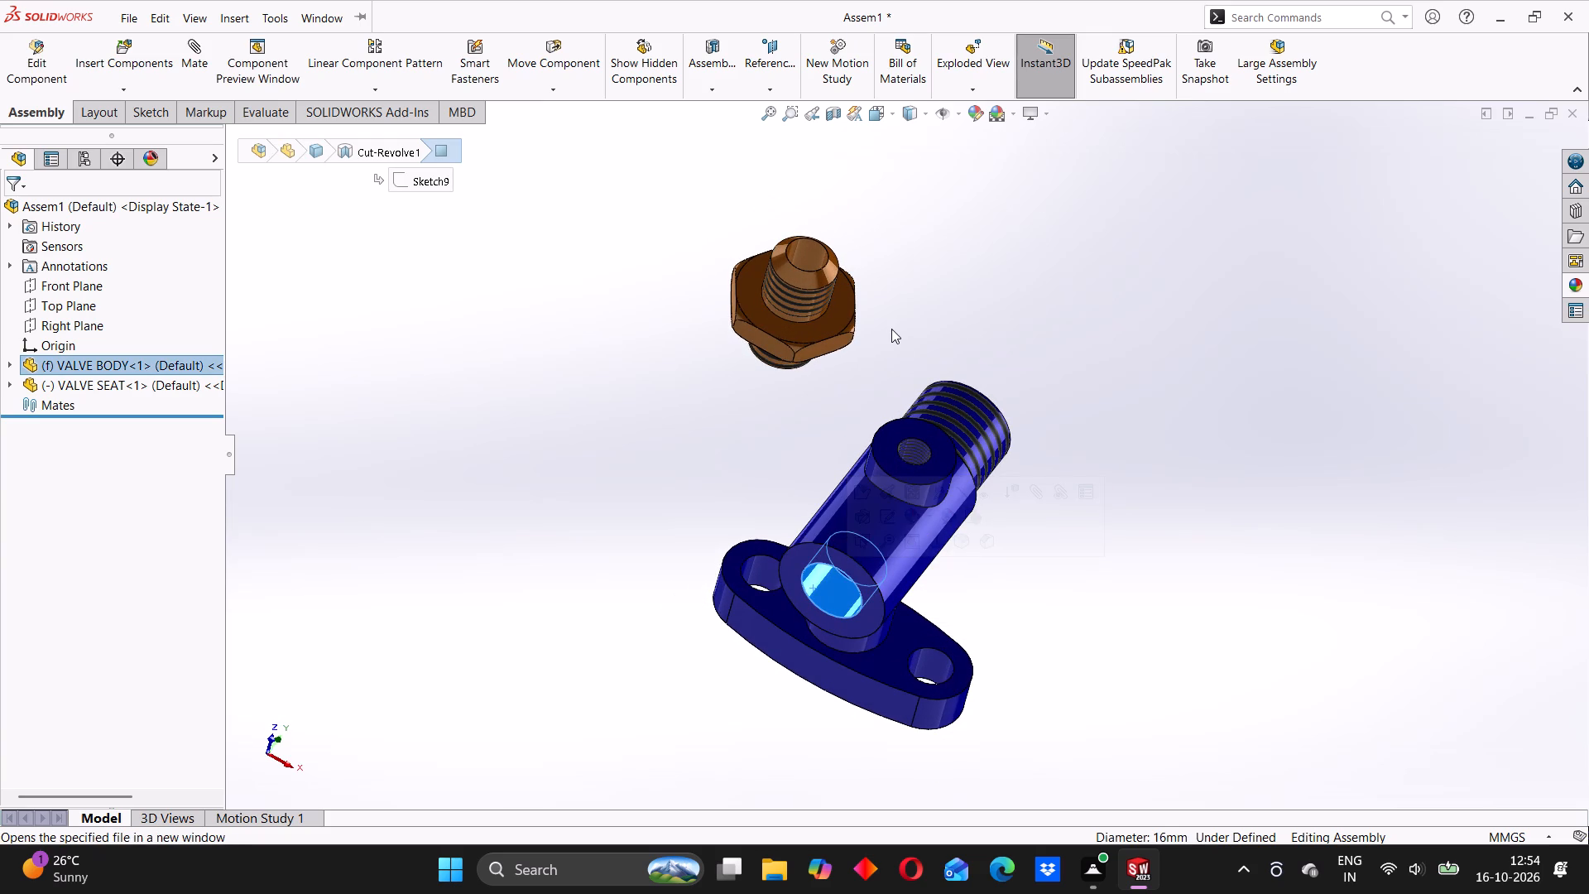
pyautogui.moveTo(890, 327); pyautogui.dragTo(823, 517, button='middle')
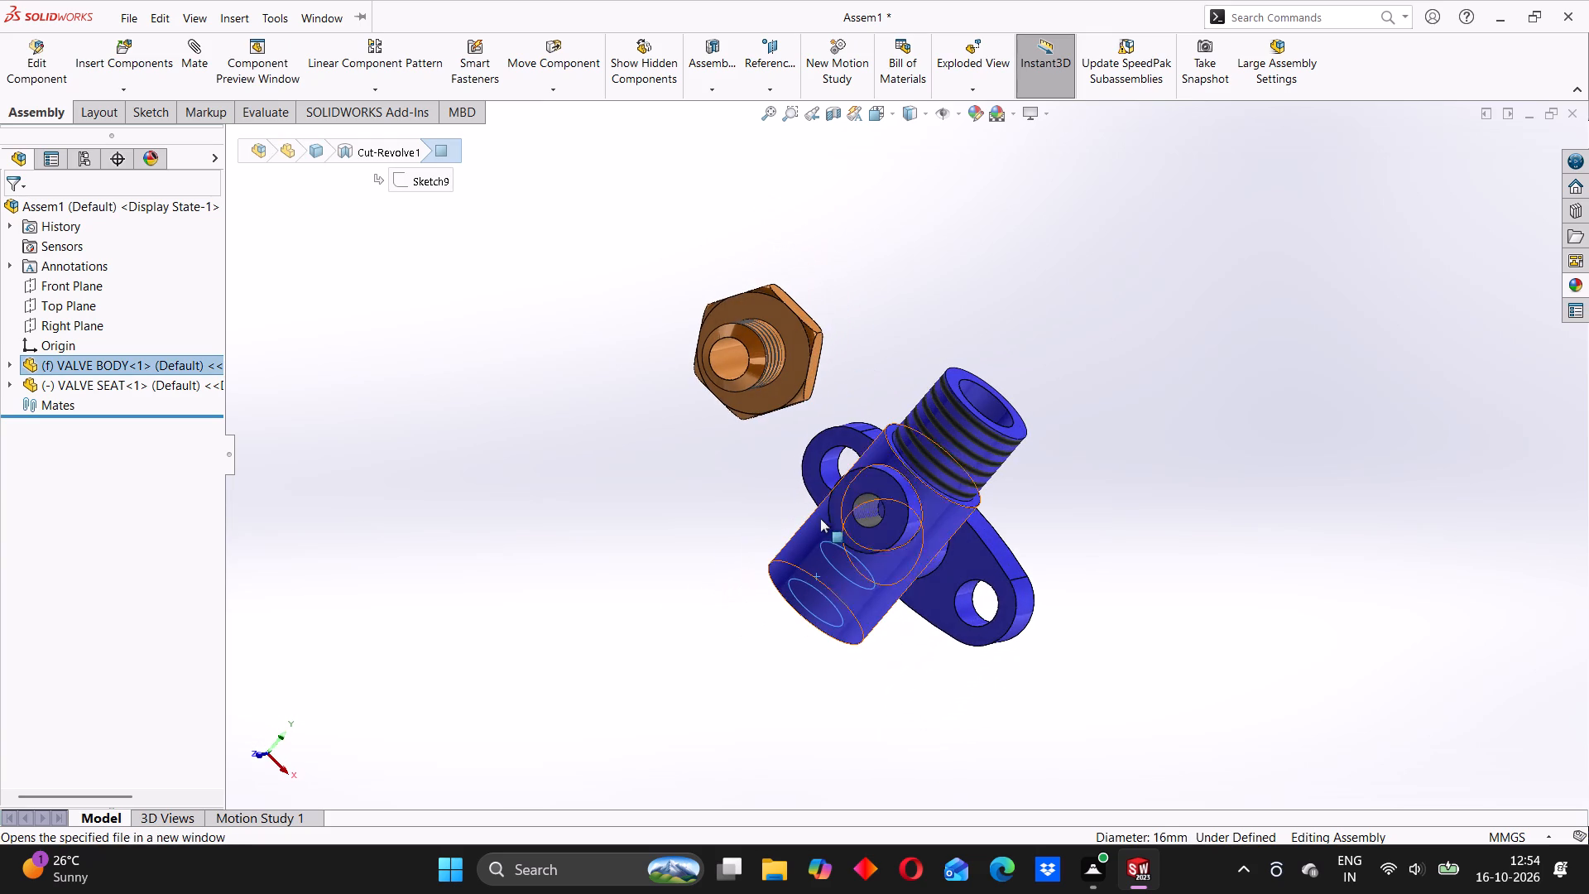
pyautogui.click(200, 57)
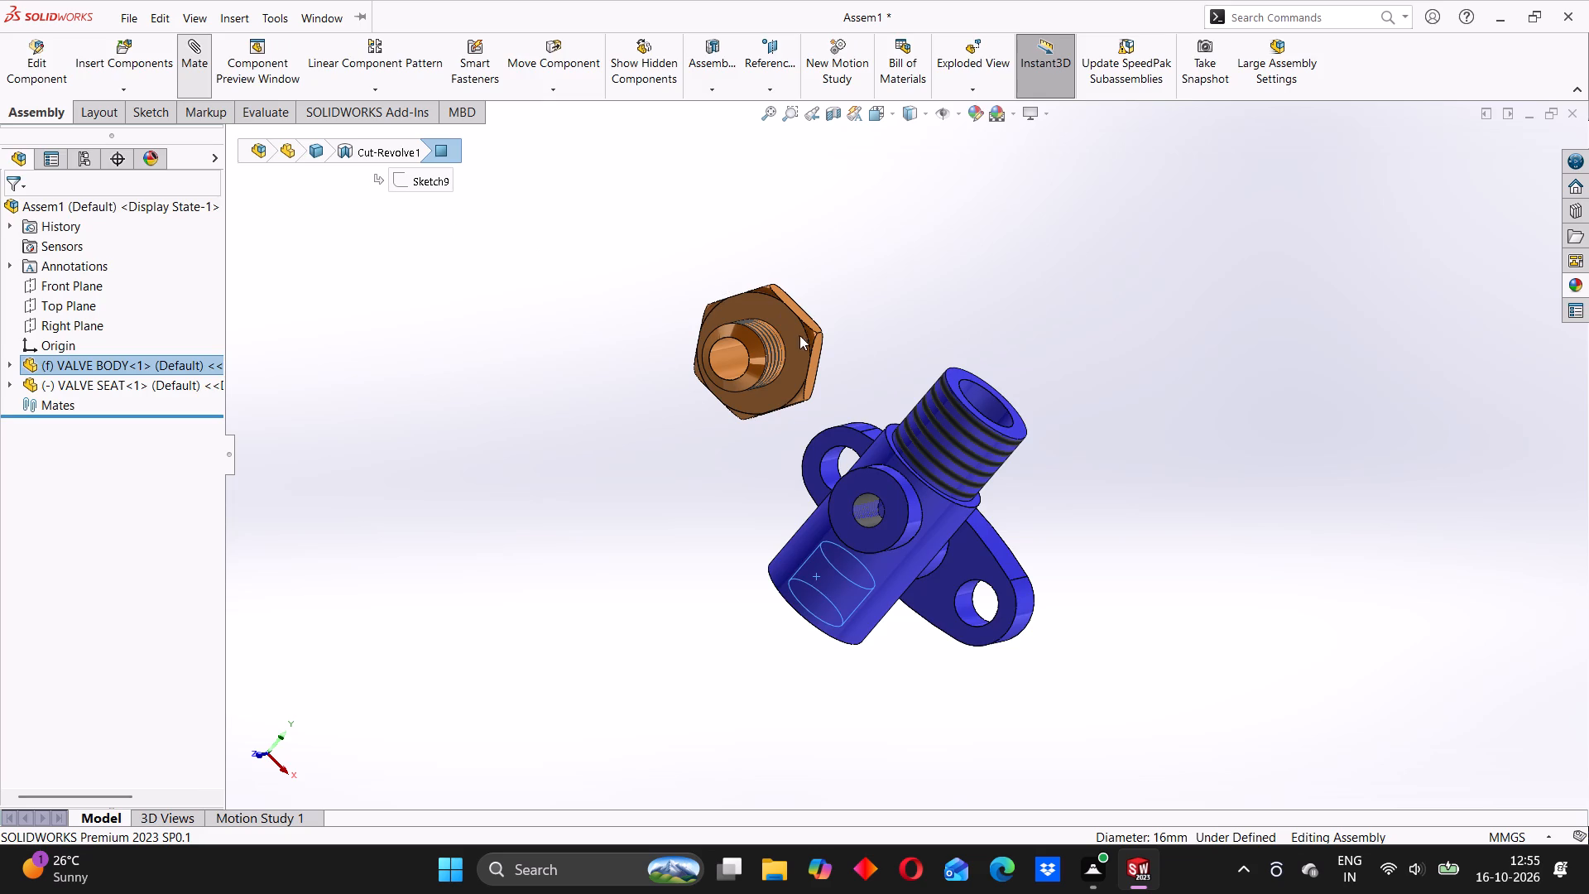
pyautogui.moveTo(810, 314); pyautogui.dragTo(718, 443, button='middle')
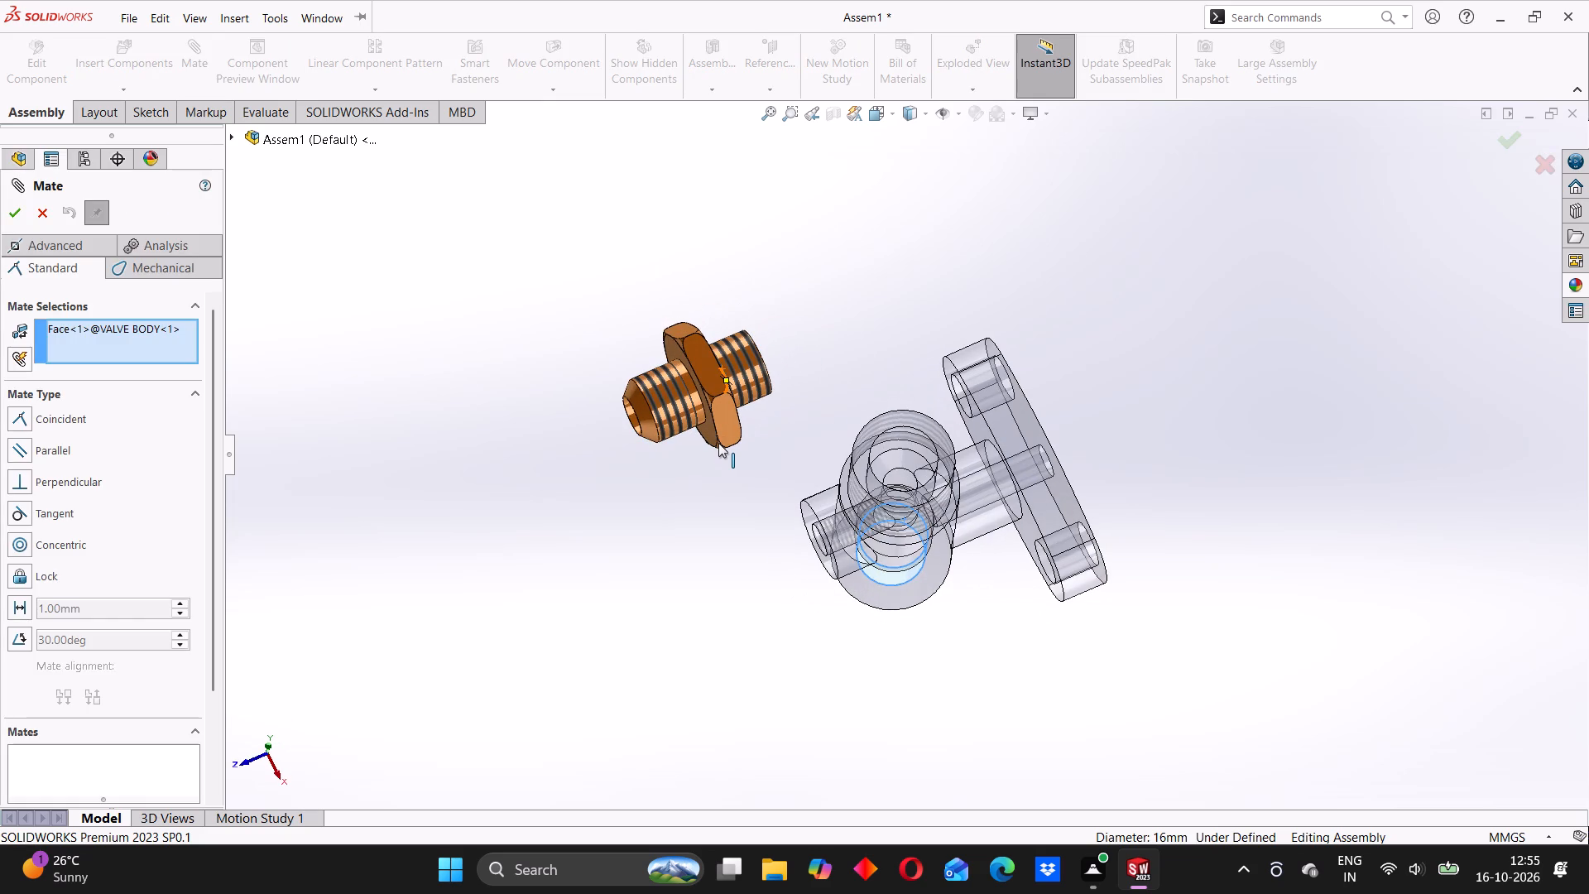
pyautogui.click(746, 367)
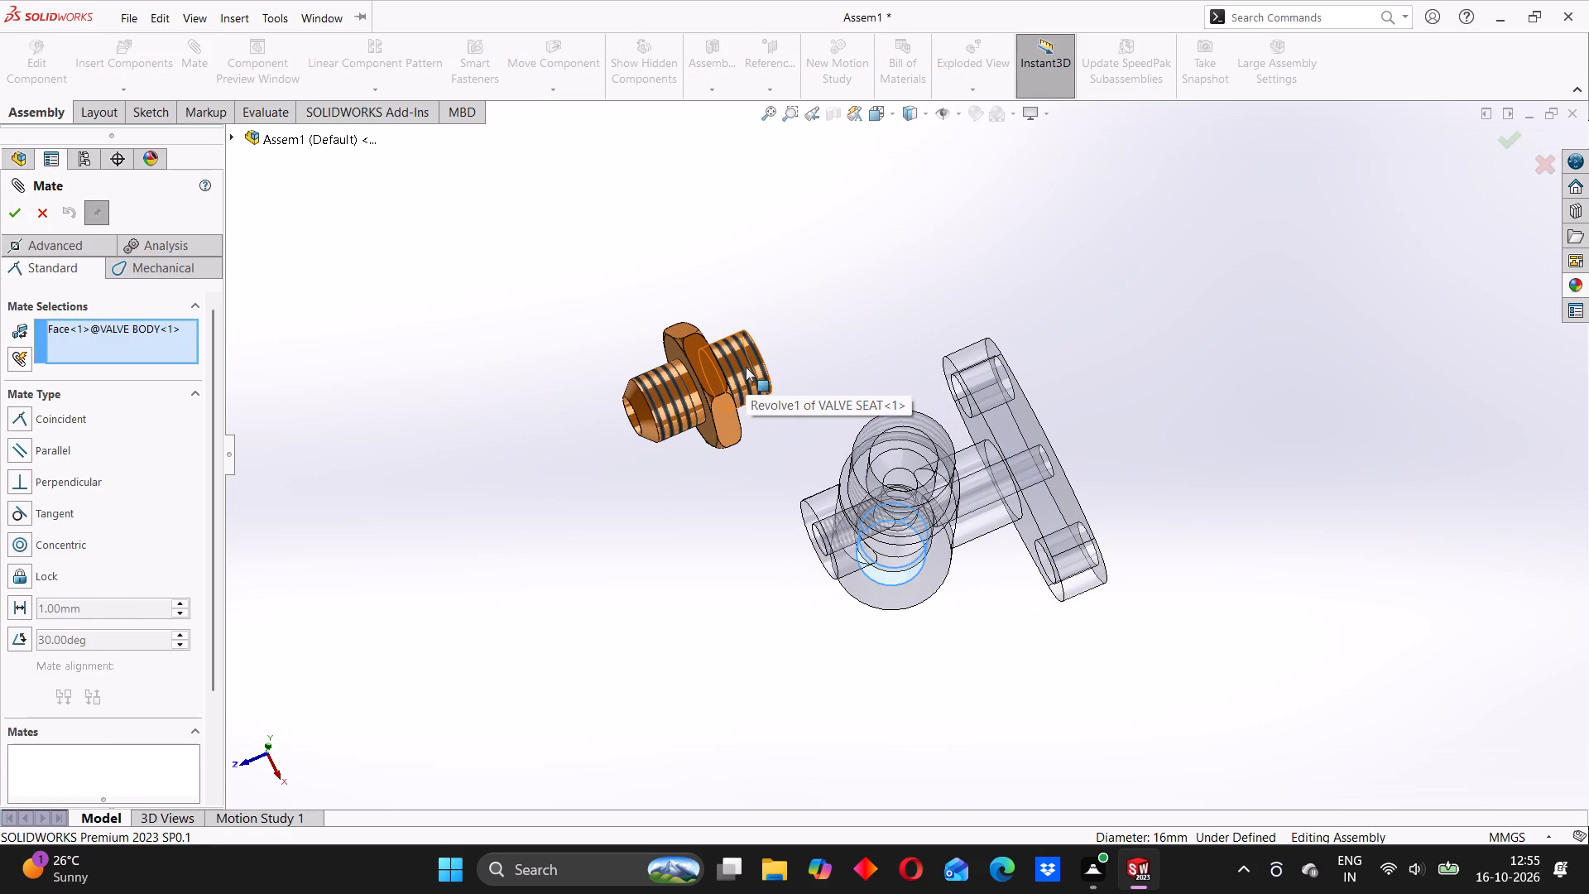
pyautogui.moveTo(837, 547); pyautogui.dragTo(944, 432, button='middle')
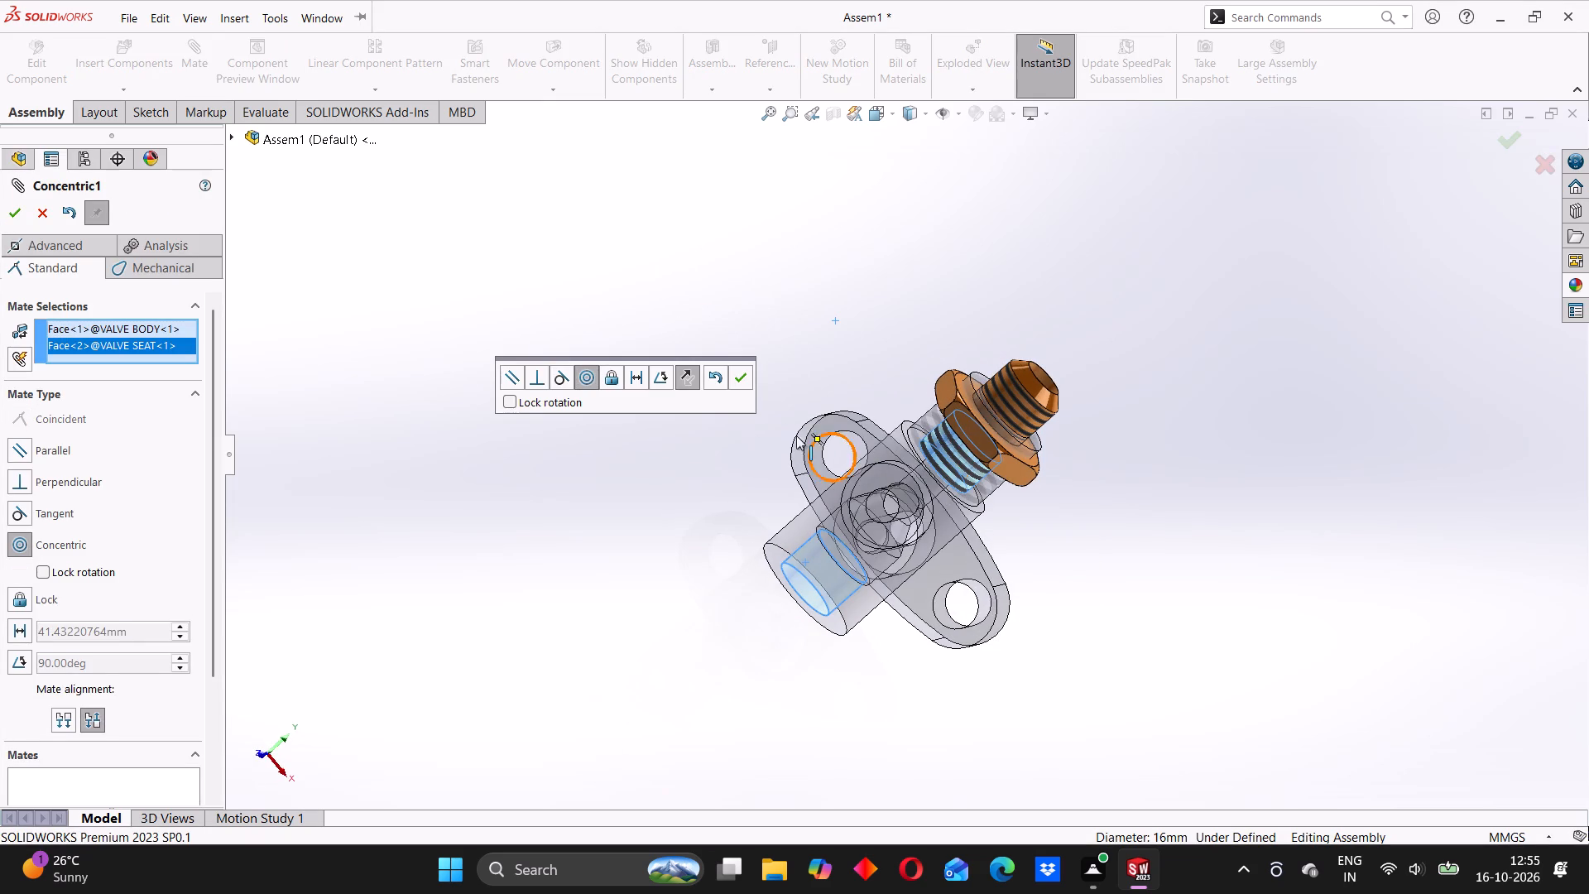
pyautogui.click(689, 379)
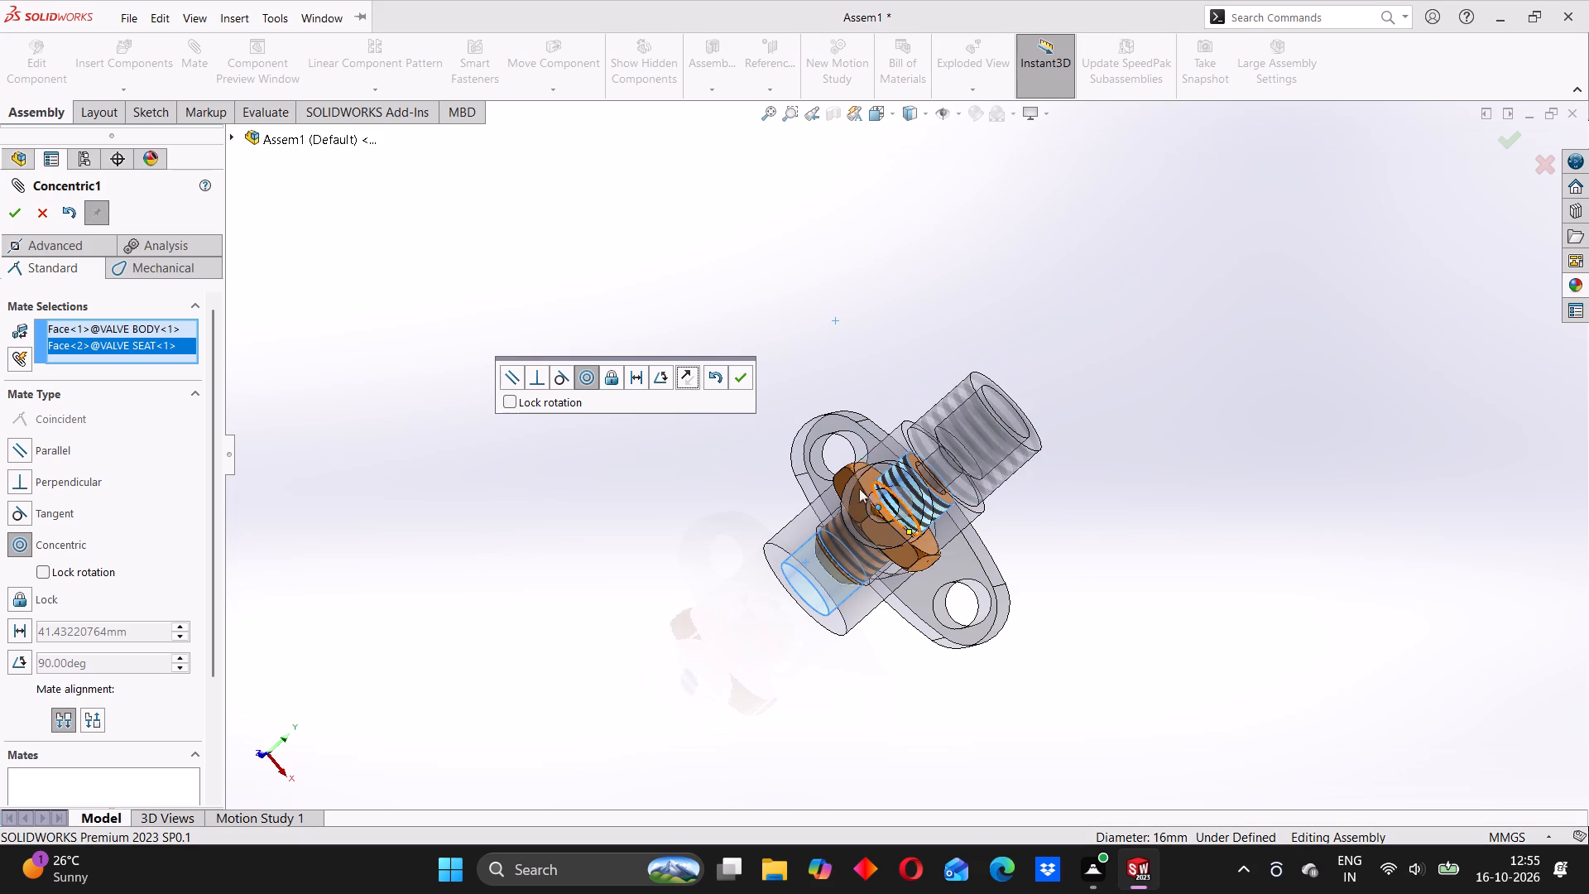
pyautogui.click(743, 382)
# Slide the valve seat along its axis until it sits clear of the valve body's lower end.
pyautogui.moveTo(908, 560); pyautogui.dragTo(907, 560)
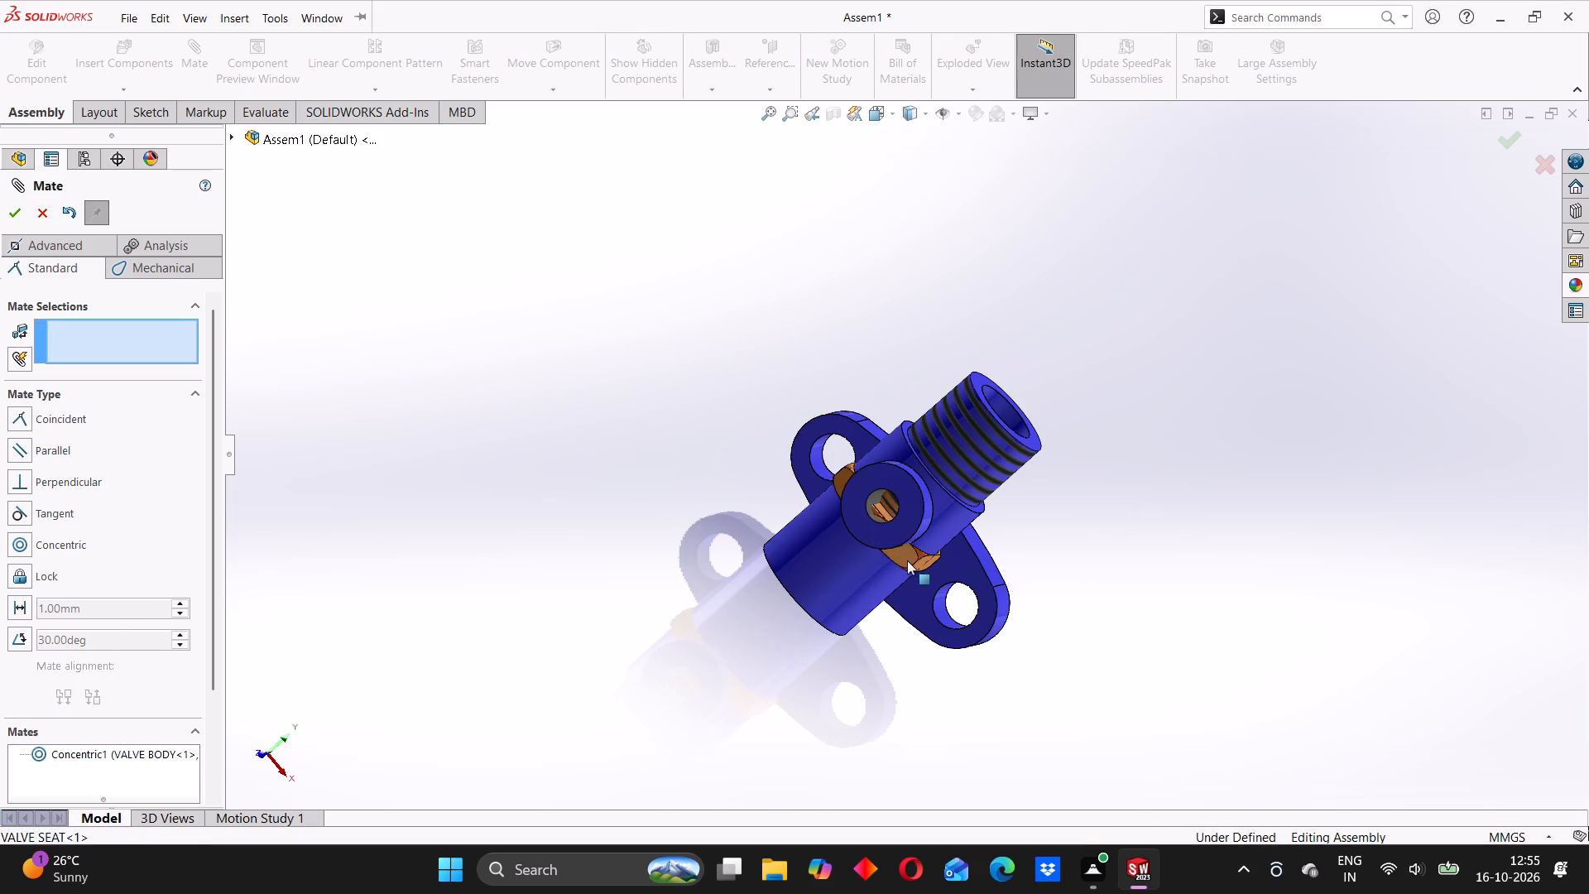
pyautogui.moveTo(907, 560); pyautogui.dragTo(752, 665)
pyautogui.scroll(-3, 789, 573)
pyautogui.moveTo(770, 610); pyautogui.dragTo(810, 578, button='middle')
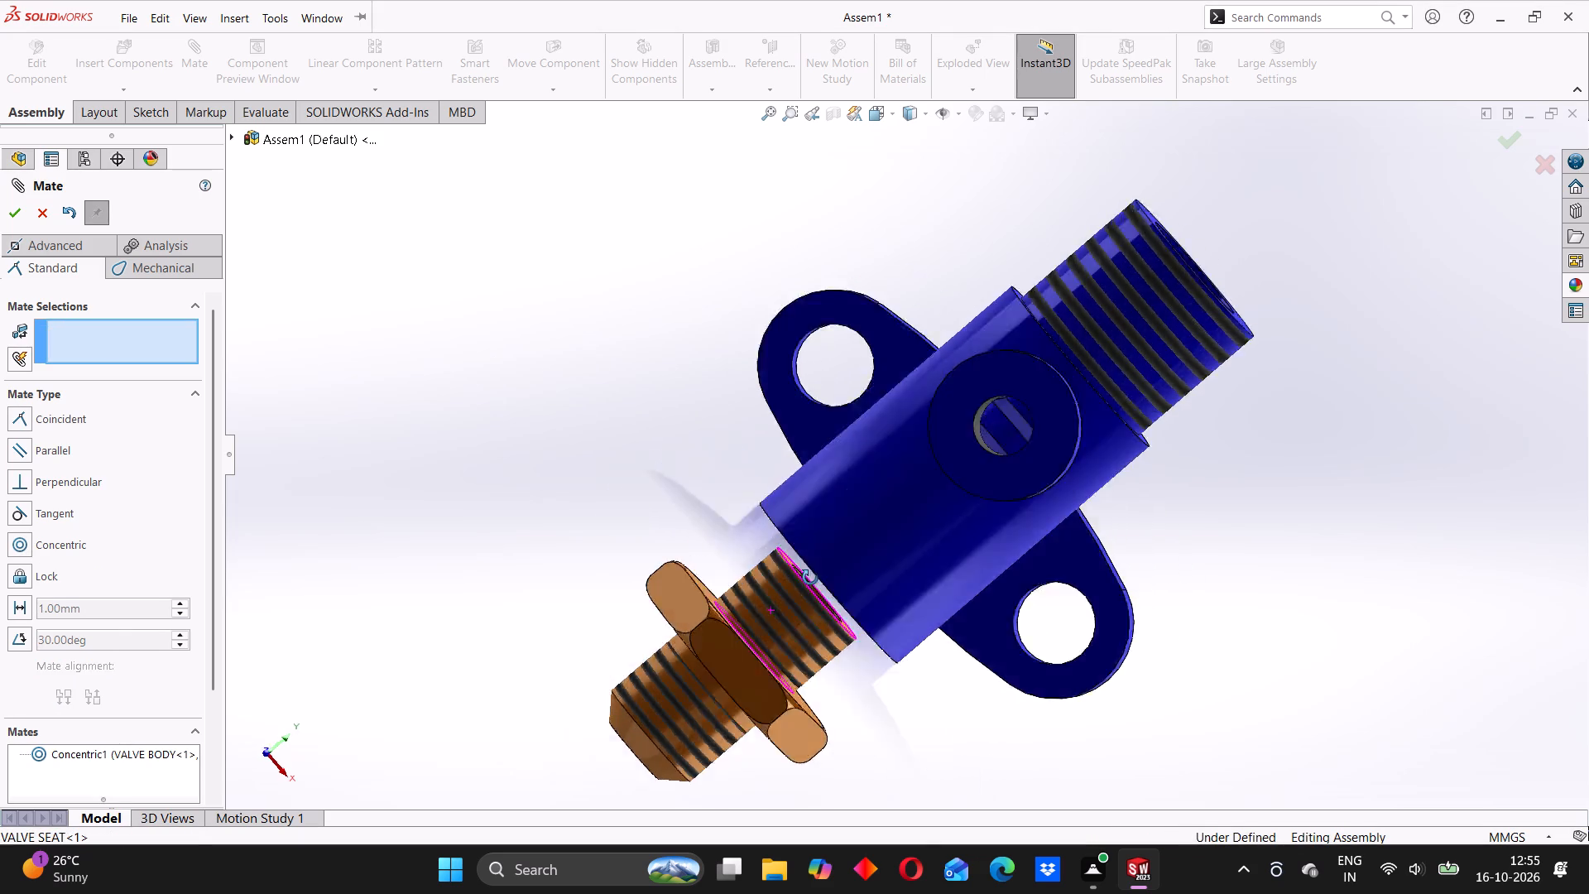
pyautogui.moveTo(810, 578); pyautogui.dragTo(855, 523, button='middle')
pyautogui.moveTo(702, 588); pyautogui.dragTo(649, 661)
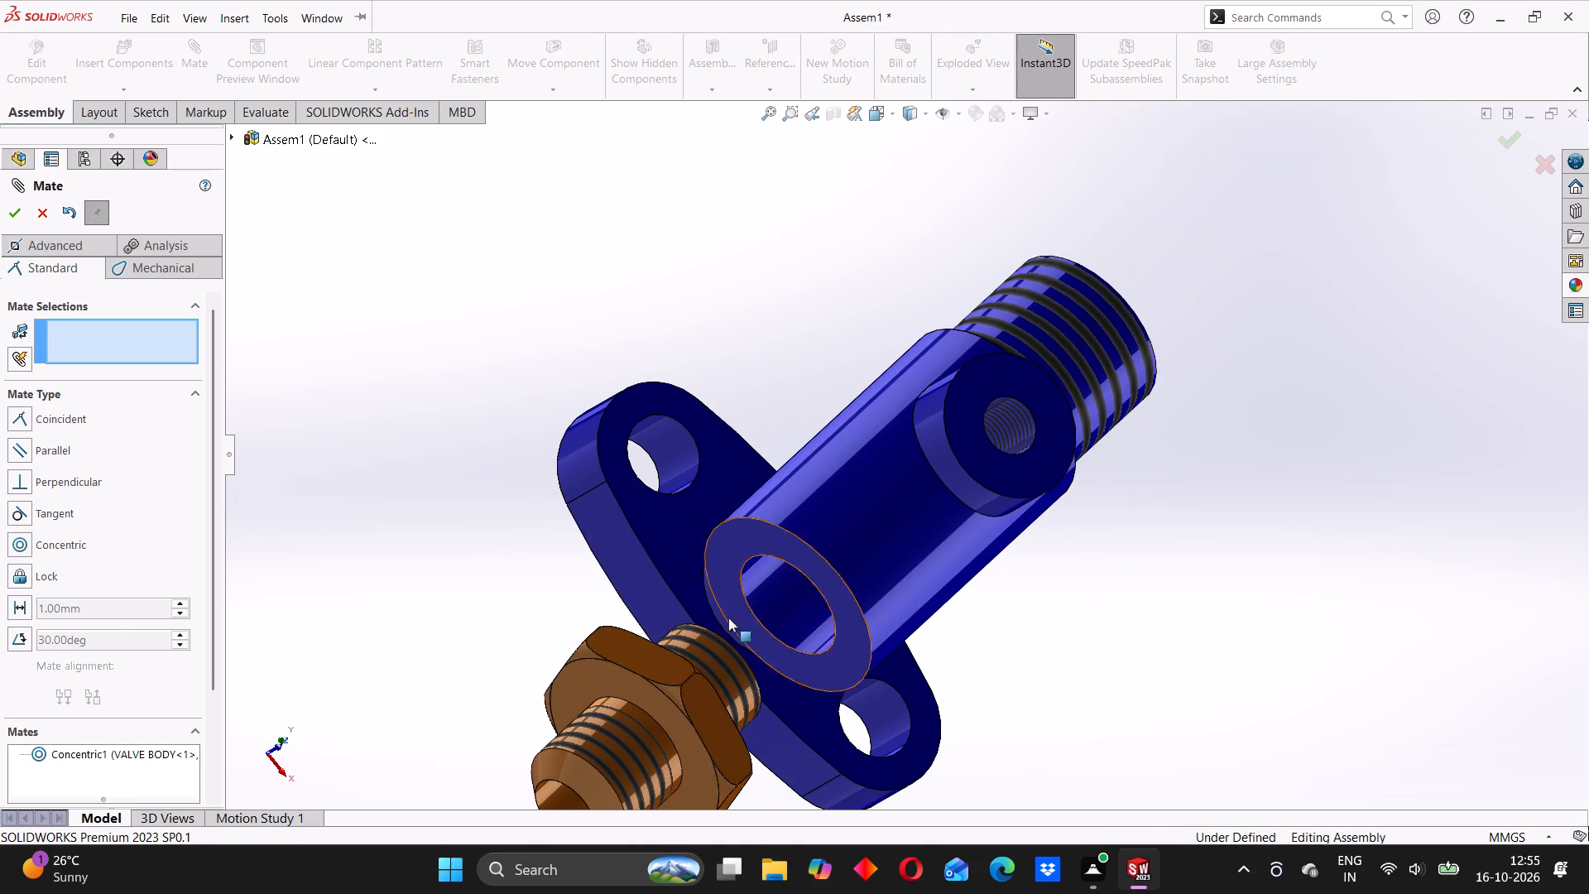
# Add a coincident mate between the valve seat's hex flange face and the valve body's lower annular end face.
pyautogui.scroll(-6, 755, 602)
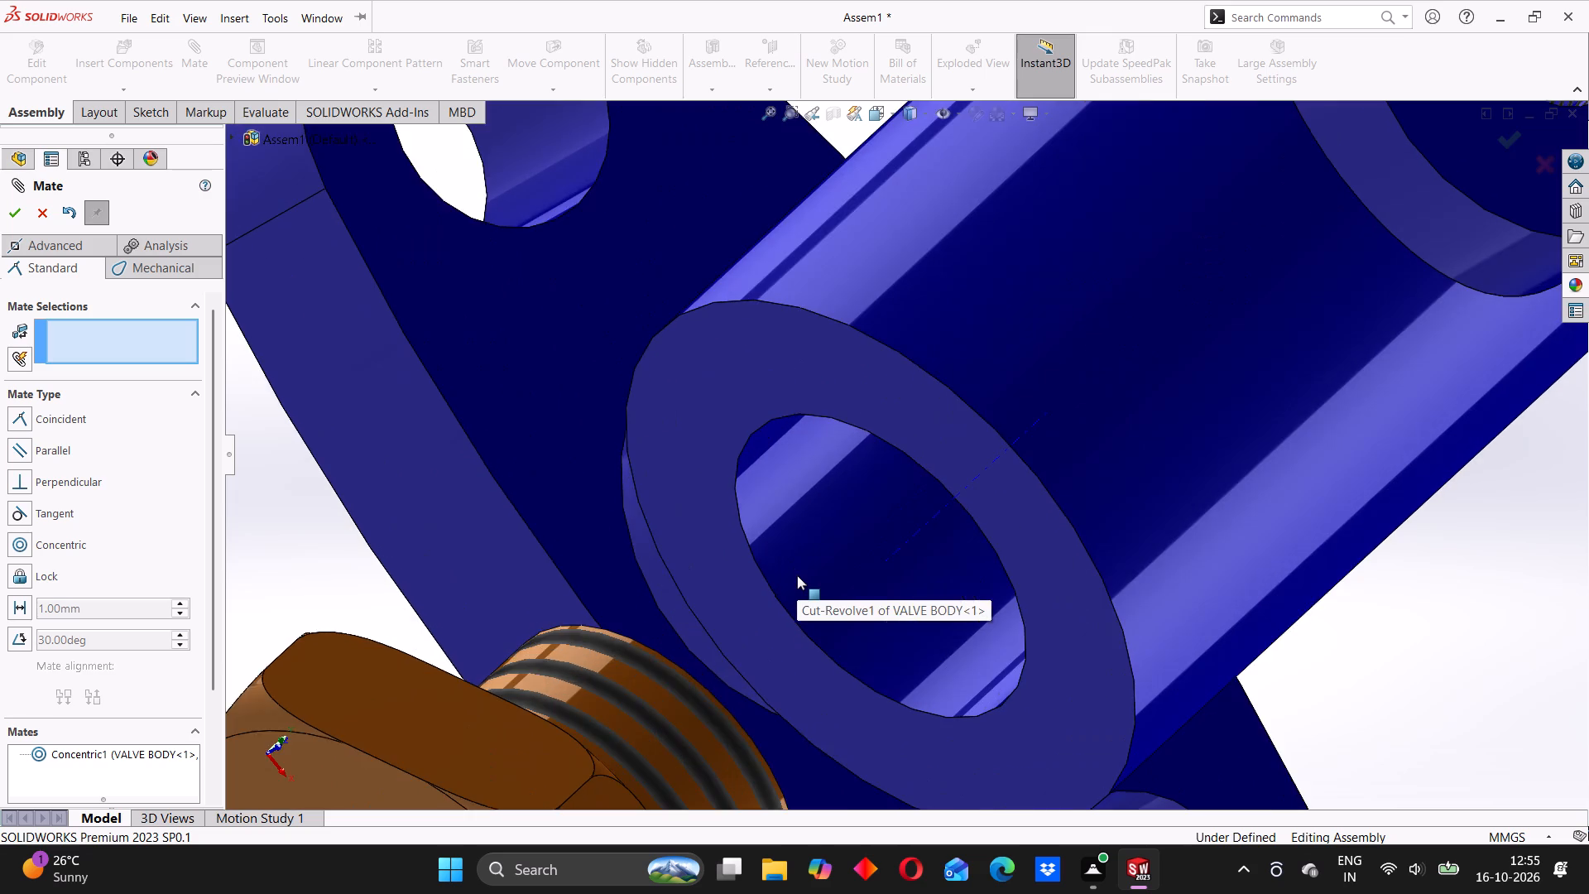
pyautogui.moveTo(772, 583); pyautogui.dragTo(759, 593, button='middle')
pyautogui.moveTo(739, 622); pyautogui.dragTo(725, 649, button='middle')
pyautogui.scroll(8, 730, 623)
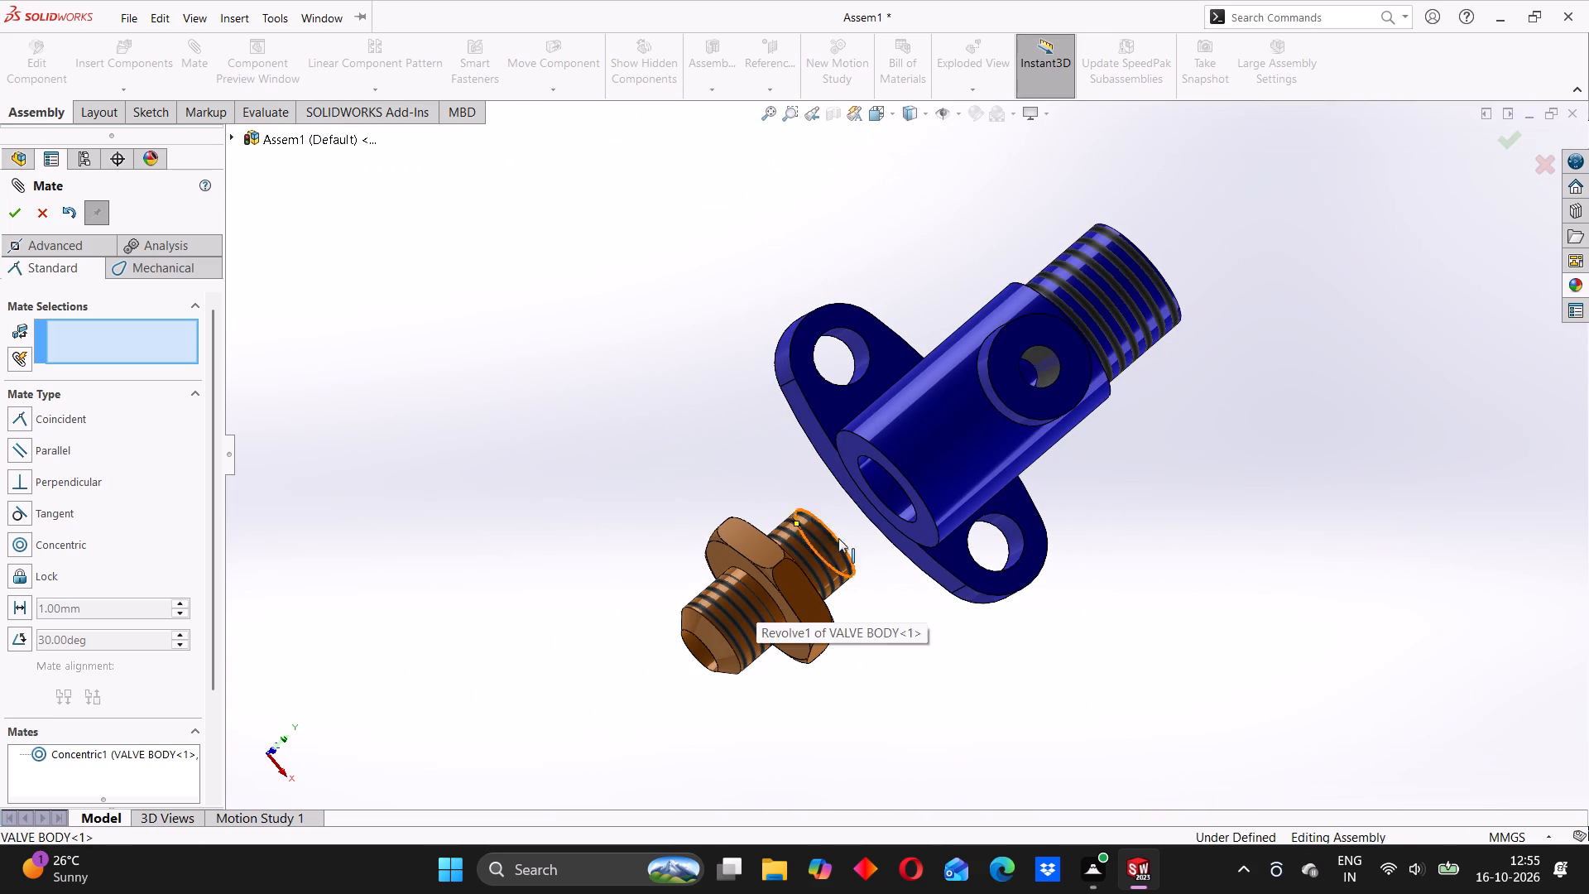
pyautogui.scroll(-3, 832, 521)
pyautogui.moveTo(775, 526); pyautogui.dragTo(682, 675, button='middle')
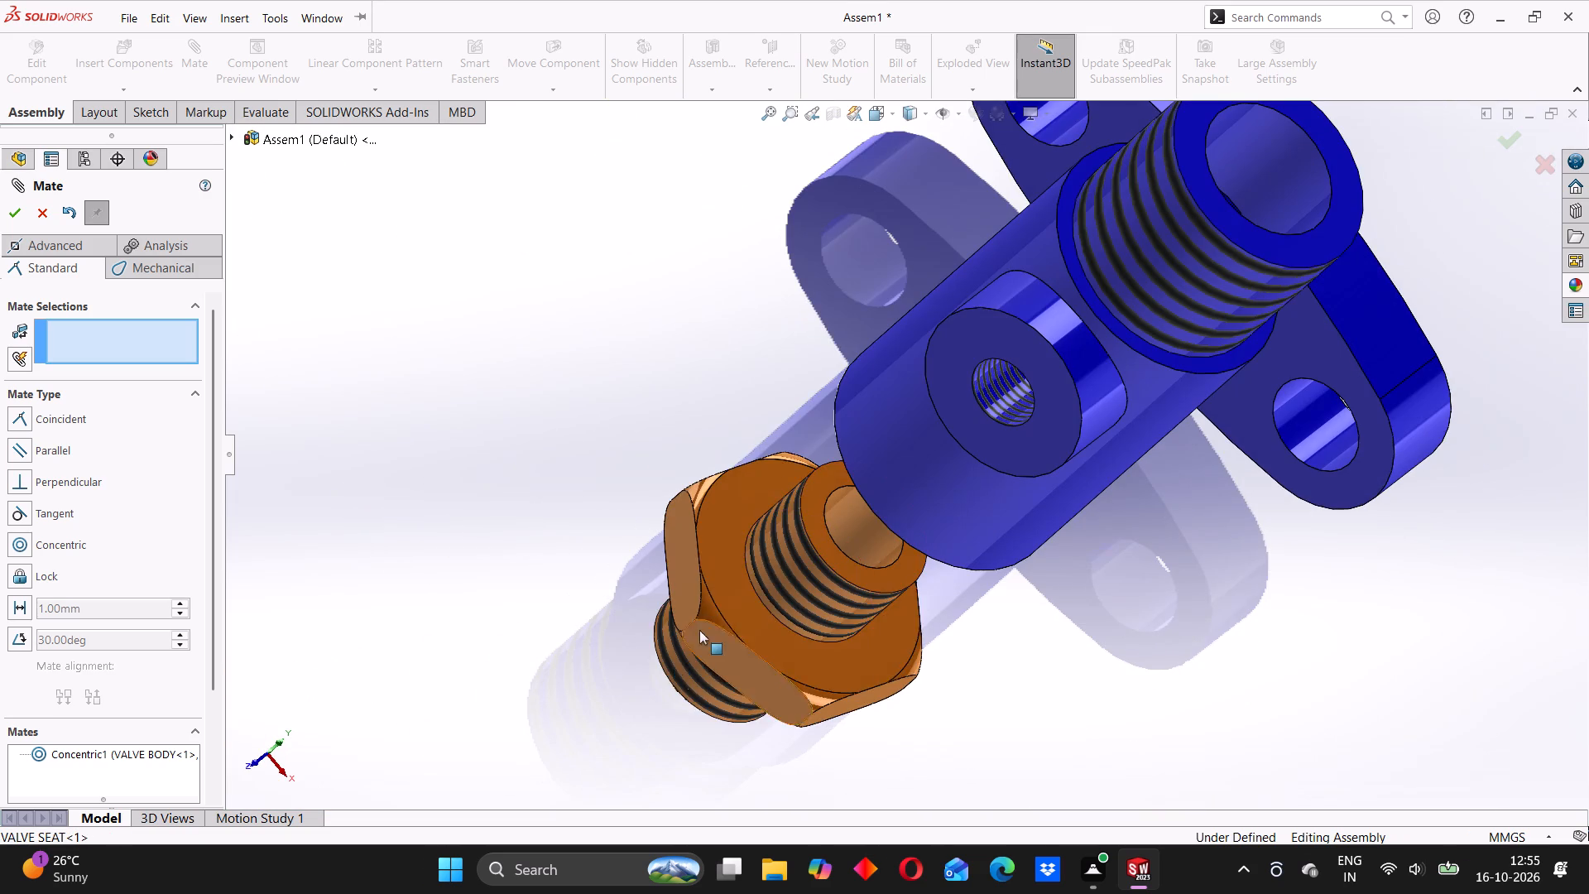
pyautogui.click(729, 568)
pyautogui.moveTo(746, 602); pyautogui.dragTo(876, 512, button='middle')
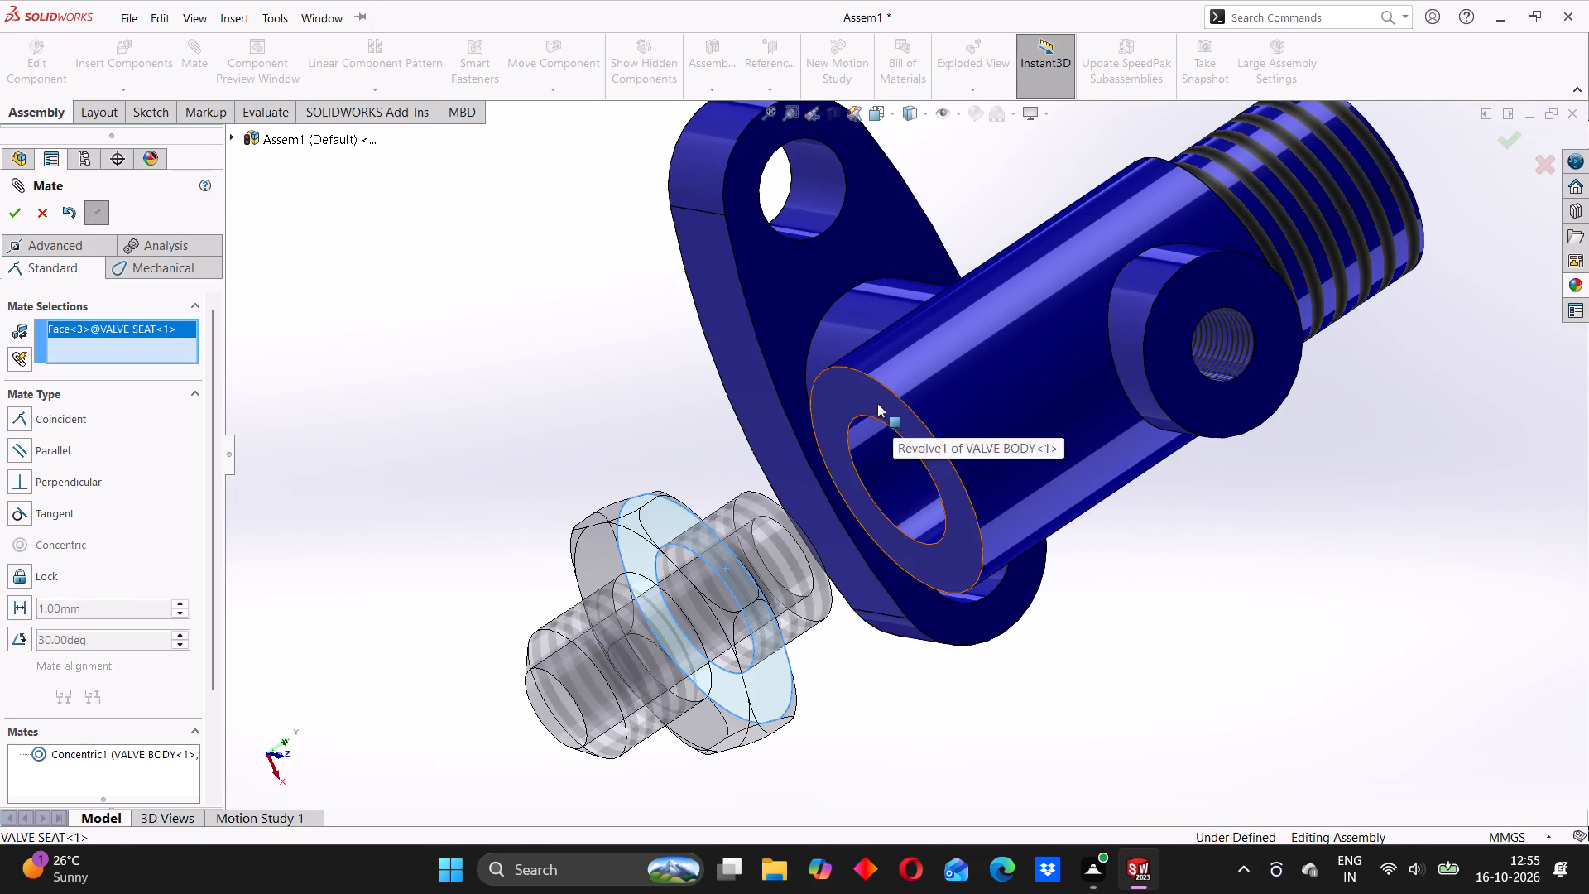
pyautogui.click(877, 402)
pyautogui.click(1094, 369)
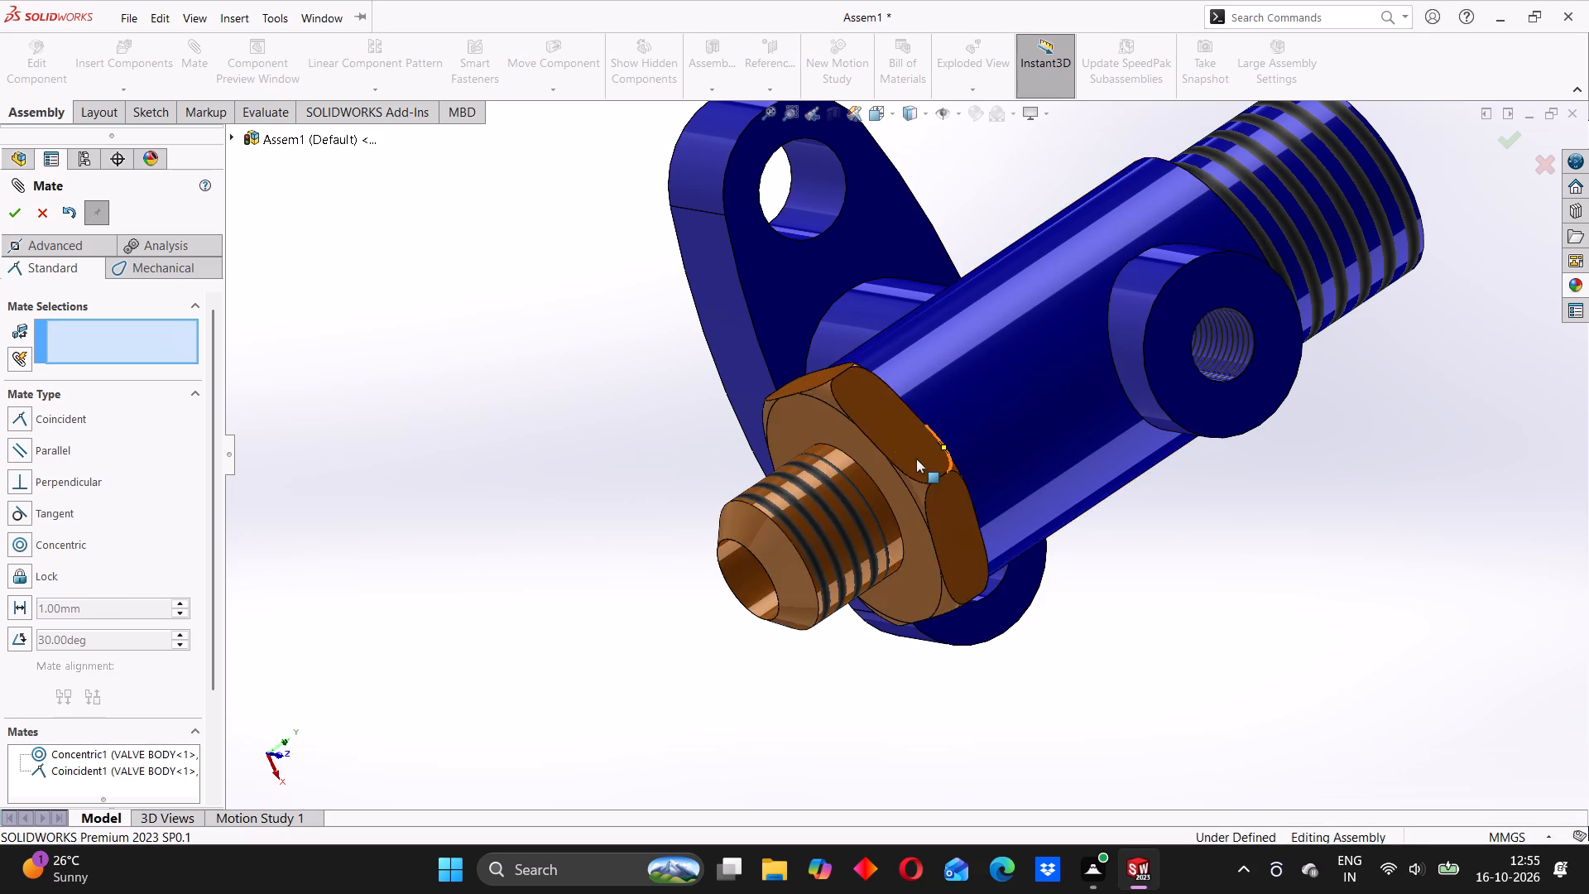
# Examine the fit of the mated valve seat and valve body from several sides, and leave the Mate command.
pyautogui.scroll(2, 907, 449)
pyautogui.moveTo(907, 446); pyautogui.dragTo(914, 710, button='middle')
pyautogui.scroll(1, 915, 709)
pyautogui.moveTo(1192, 405); pyautogui.dragTo(1025, 387, button='middle')
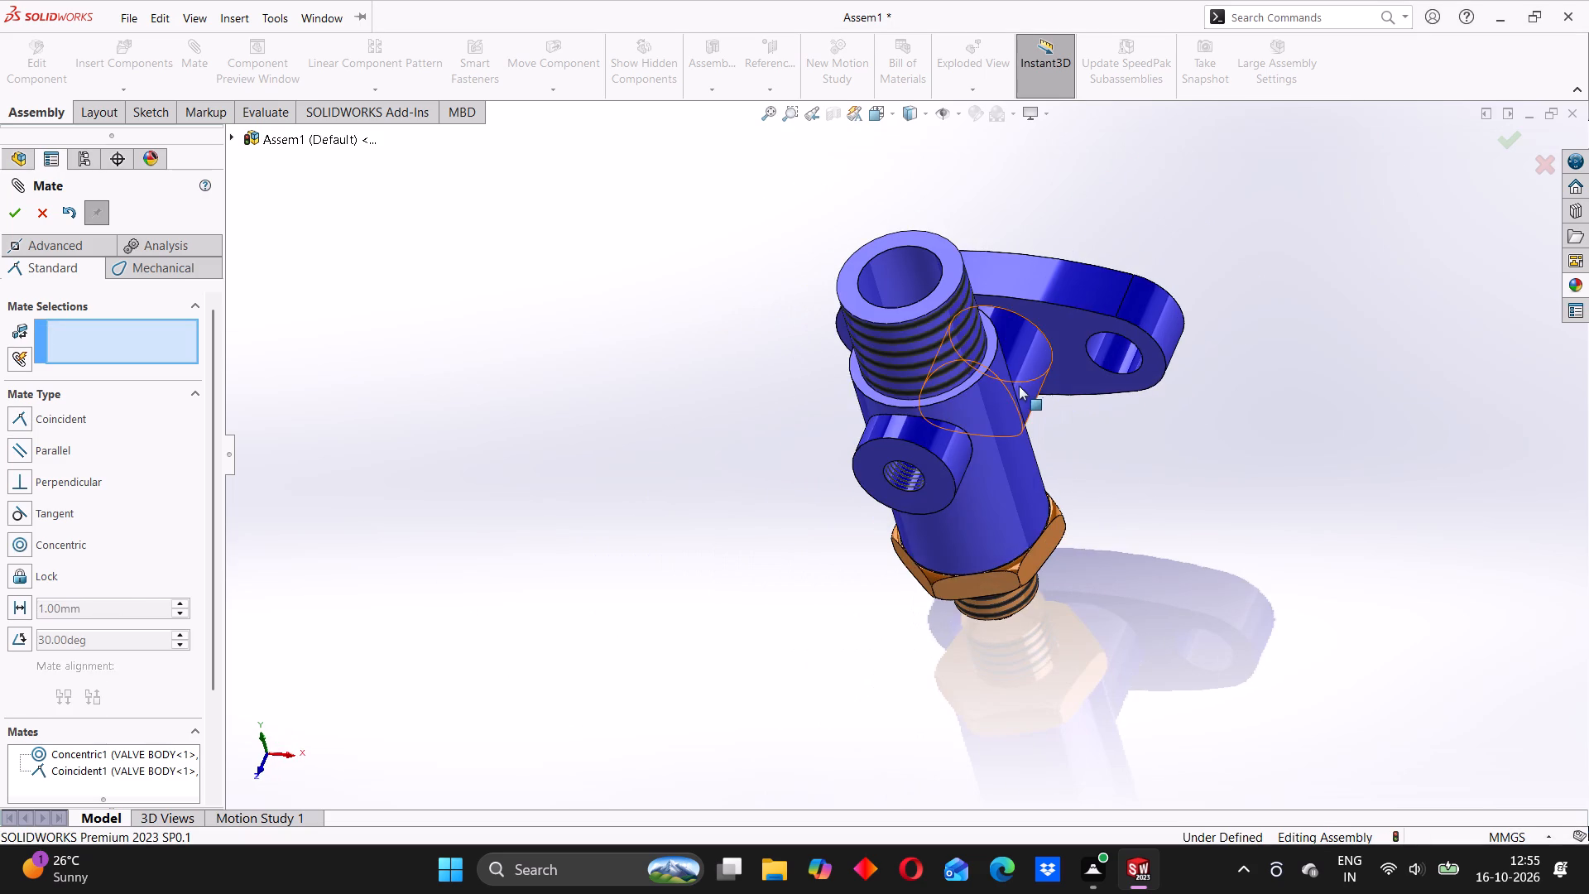
pyautogui.scroll(2, 943, 434)
pyautogui.moveTo(897, 452); pyautogui.dragTo(971, 368, button='middle')
pyautogui.moveTo(993, 513); pyautogui.dragTo(914, 488, button='middle')
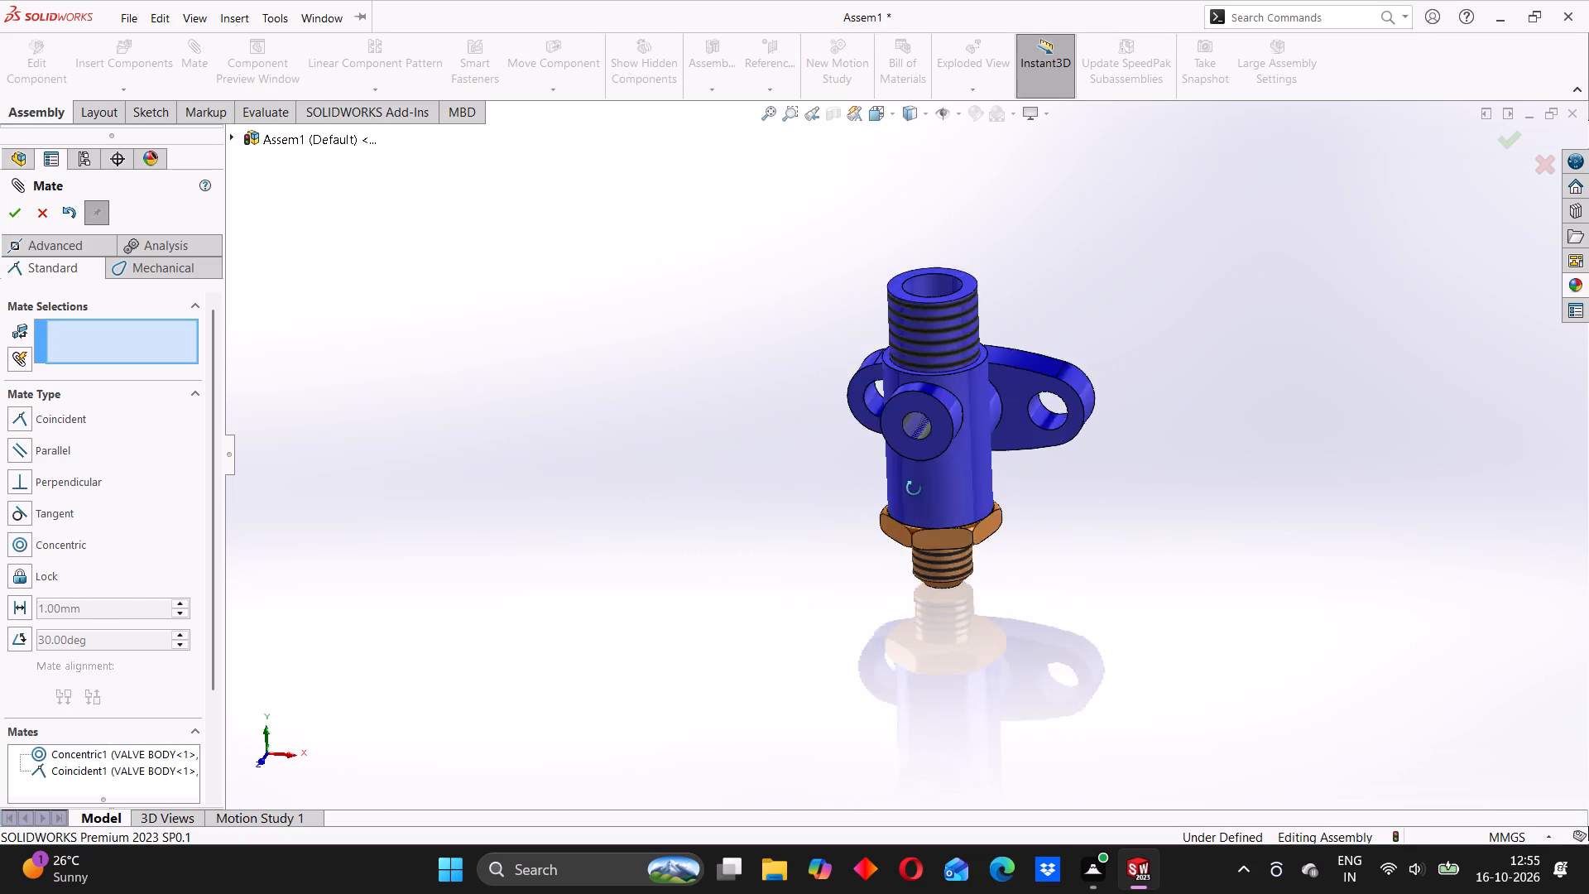
pyautogui.moveTo(914, 488); pyautogui.dragTo(790, 499, button='middle')
pyautogui.moveTo(985, 367); pyautogui.dragTo(1039, 440, button='middle')
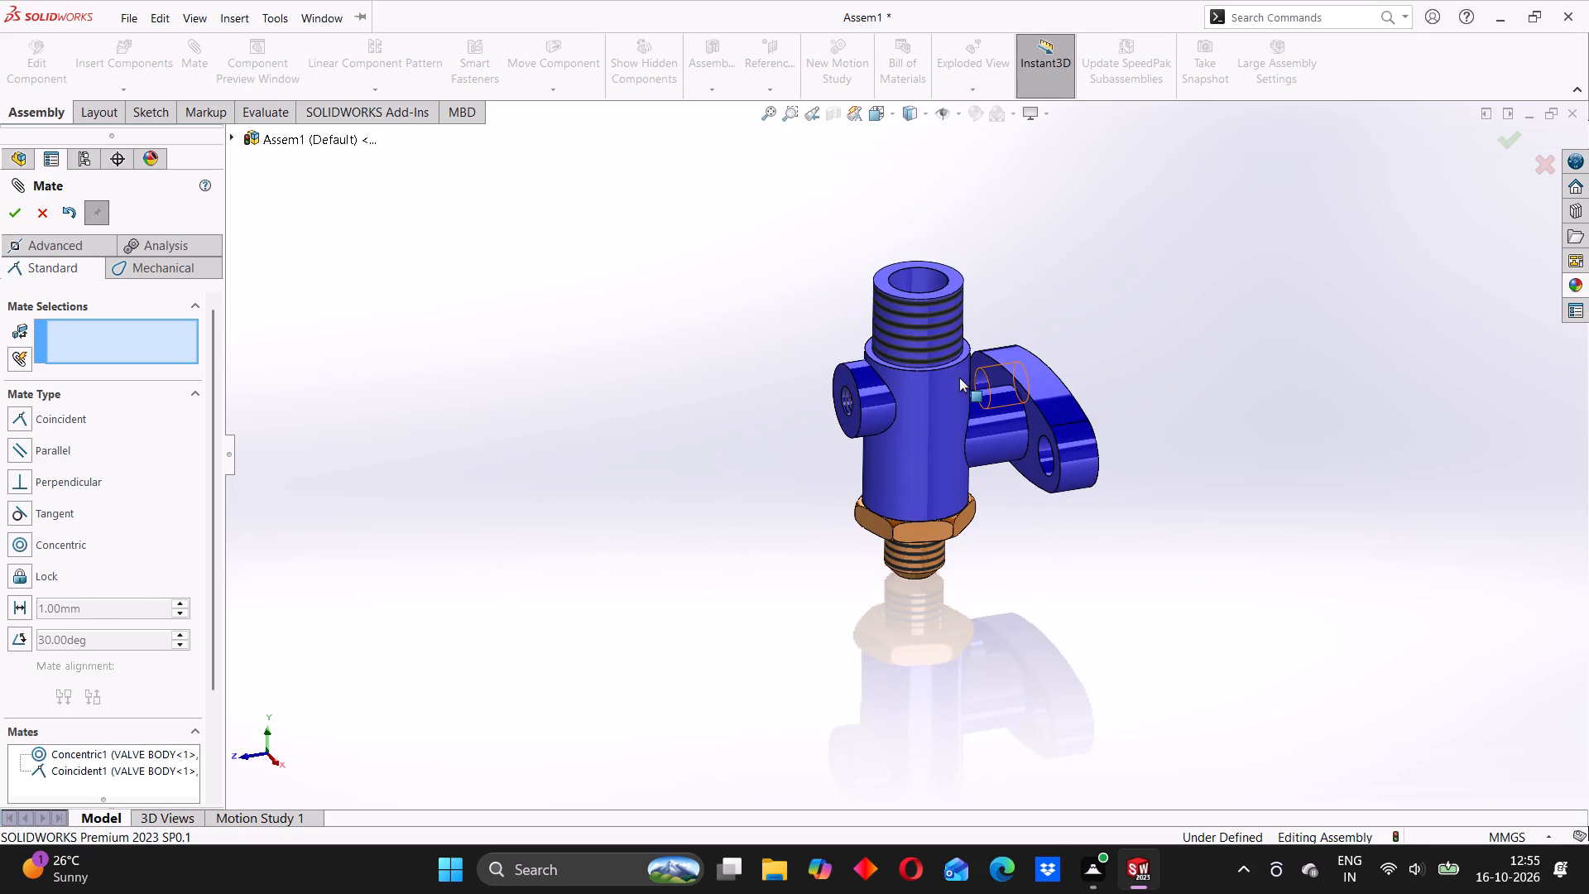
pyautogui.scroll(-3, 959, 377)
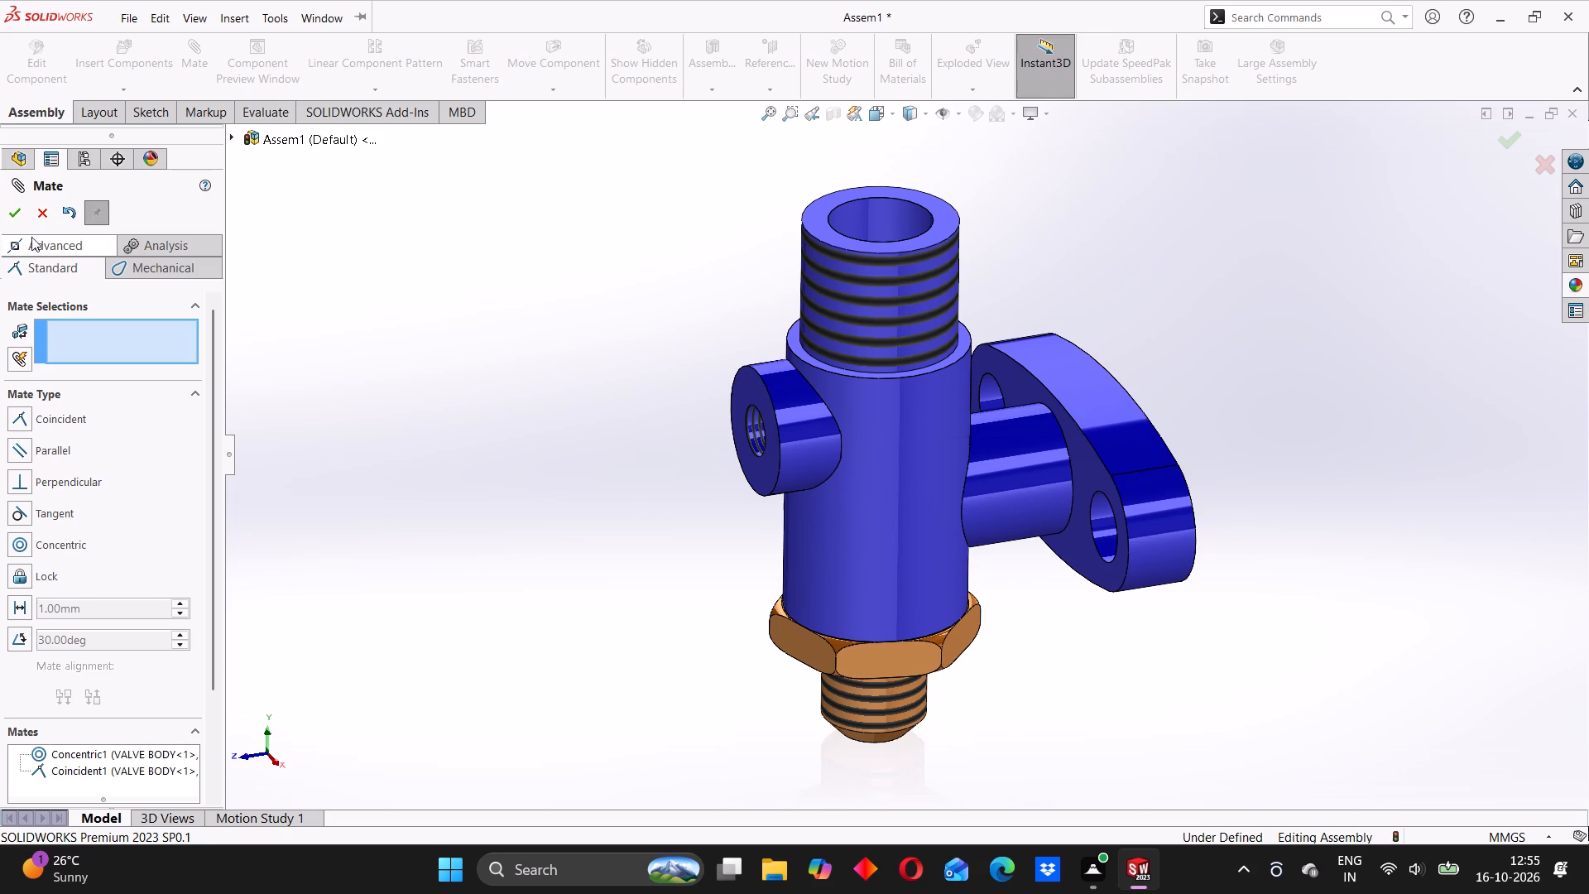
pyautogui.click(33, 214)
# Insert the SPINDLE VALVE part from the ASSEMBLY 25 folder, placing it freely beside the valve body's threaded top.
pyautogui.click(123, 59)
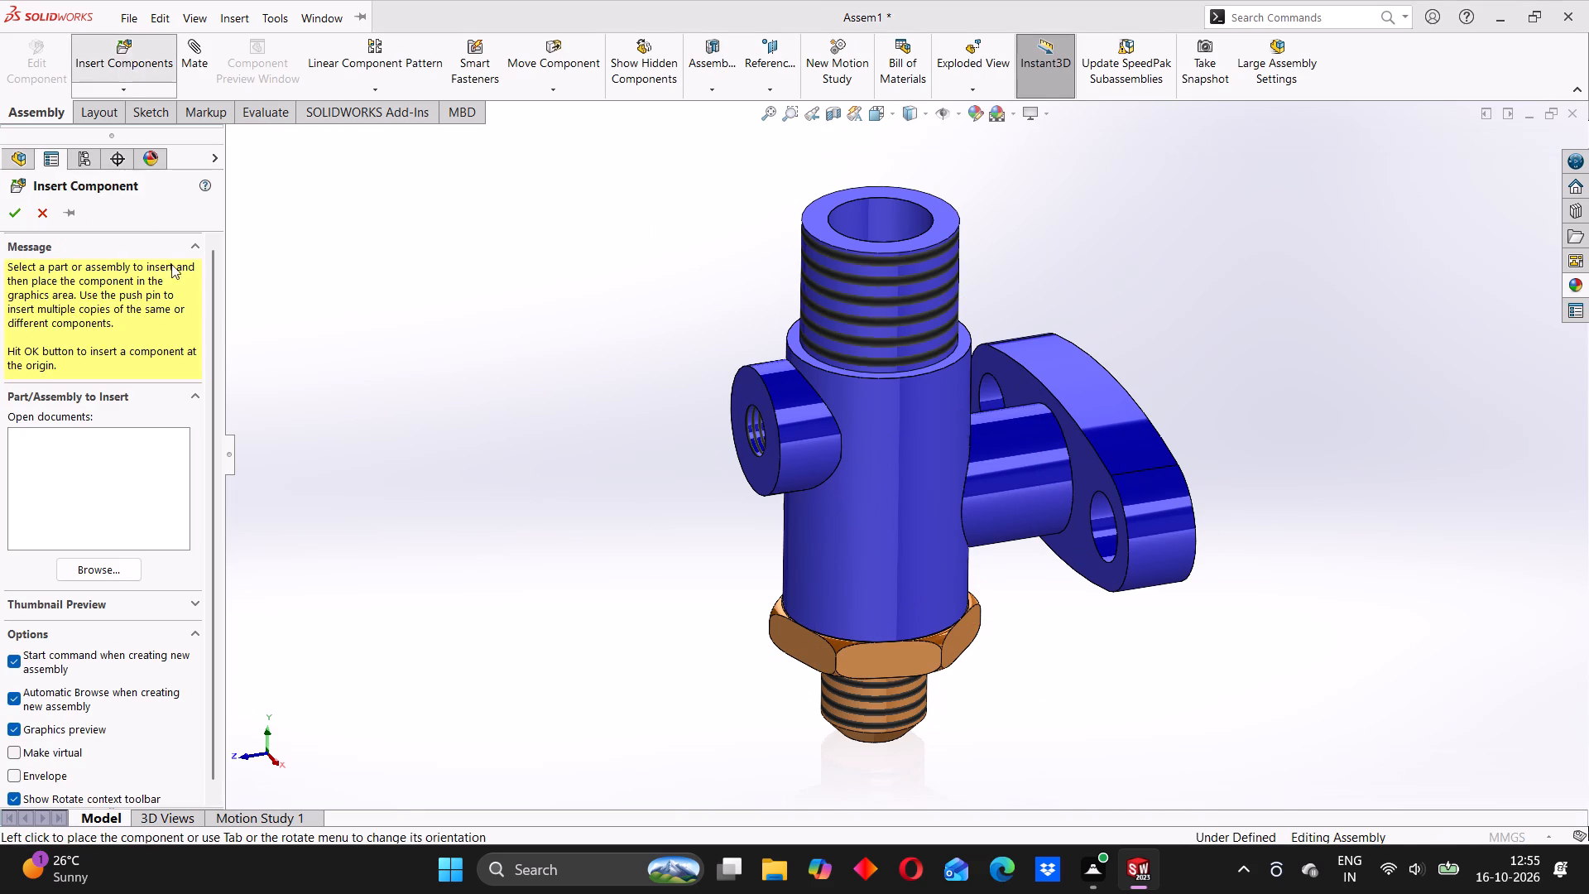
pyautogui.click(243, 277)
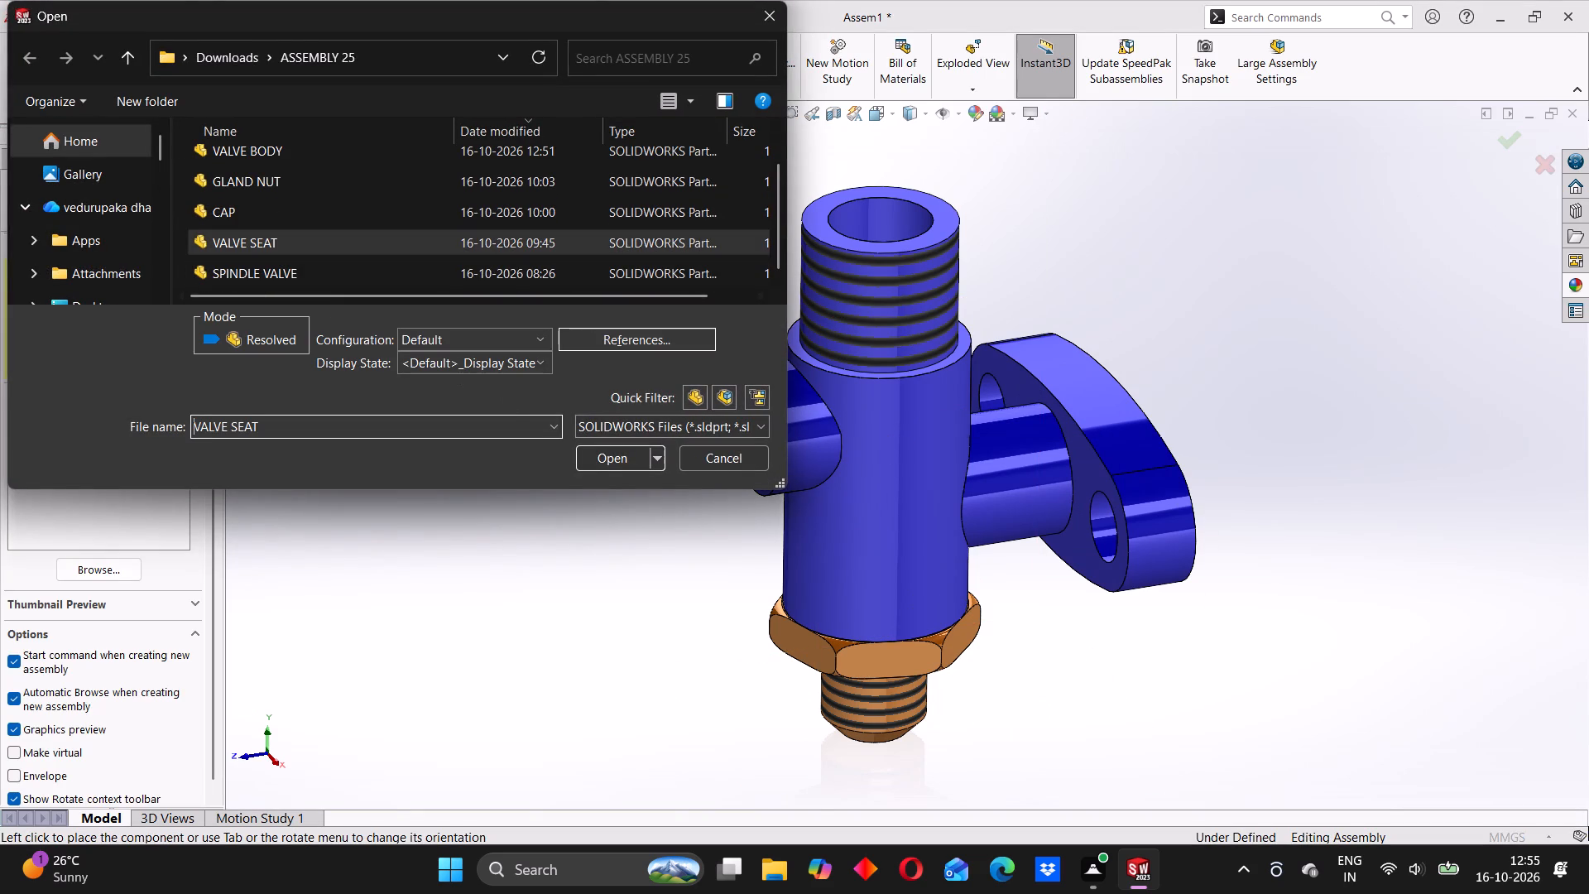
pyautogui.click(262, 272)
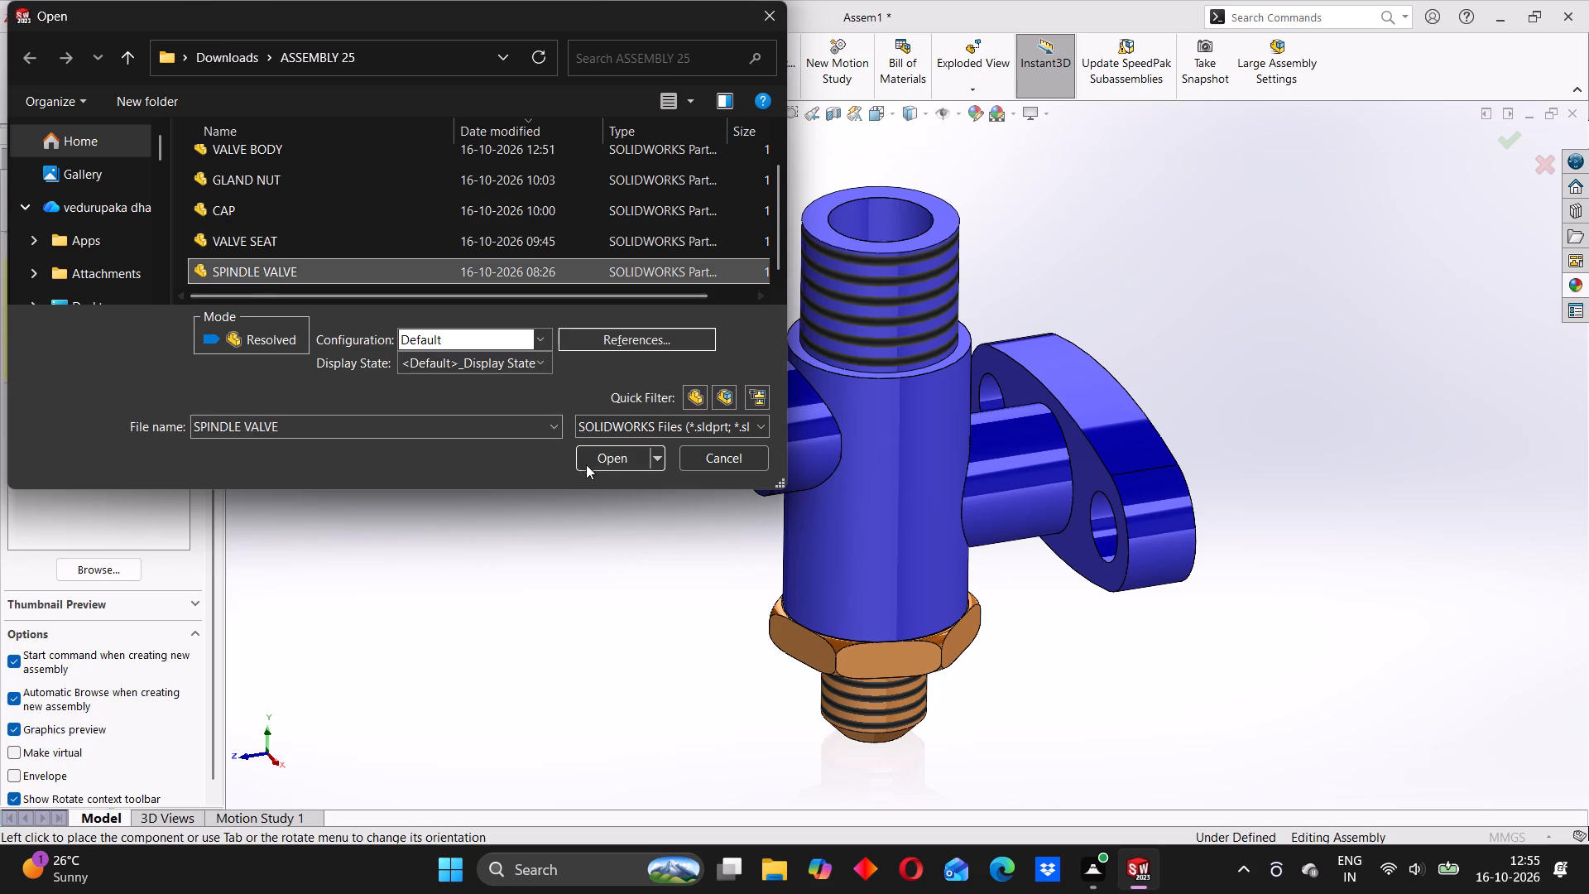
pyautogui.click(594, 457)
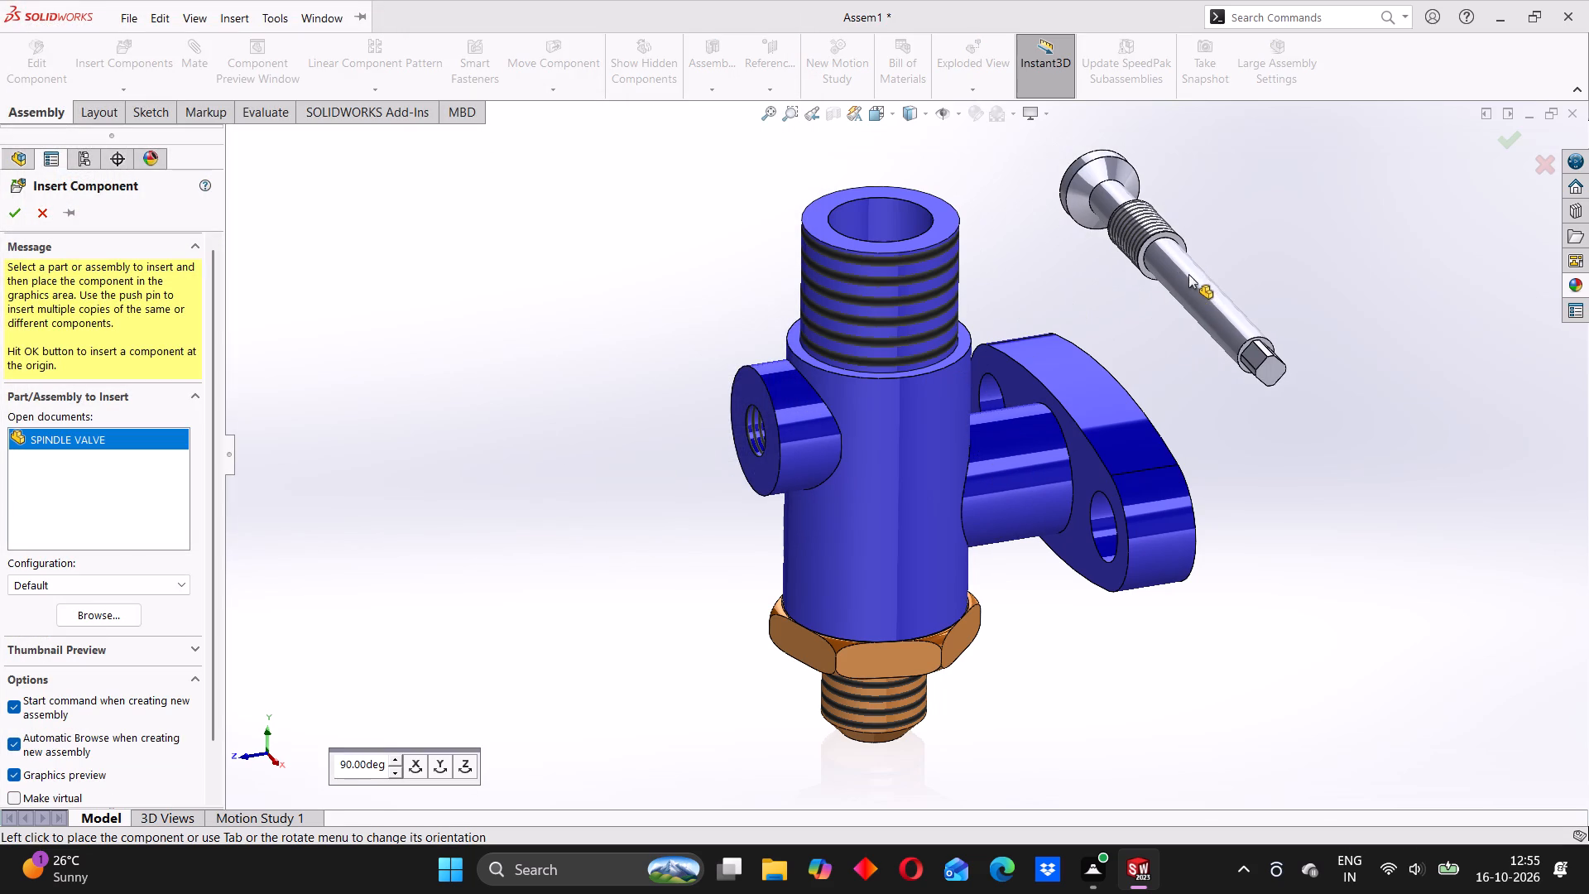
pyautogui.click(1200, 297)
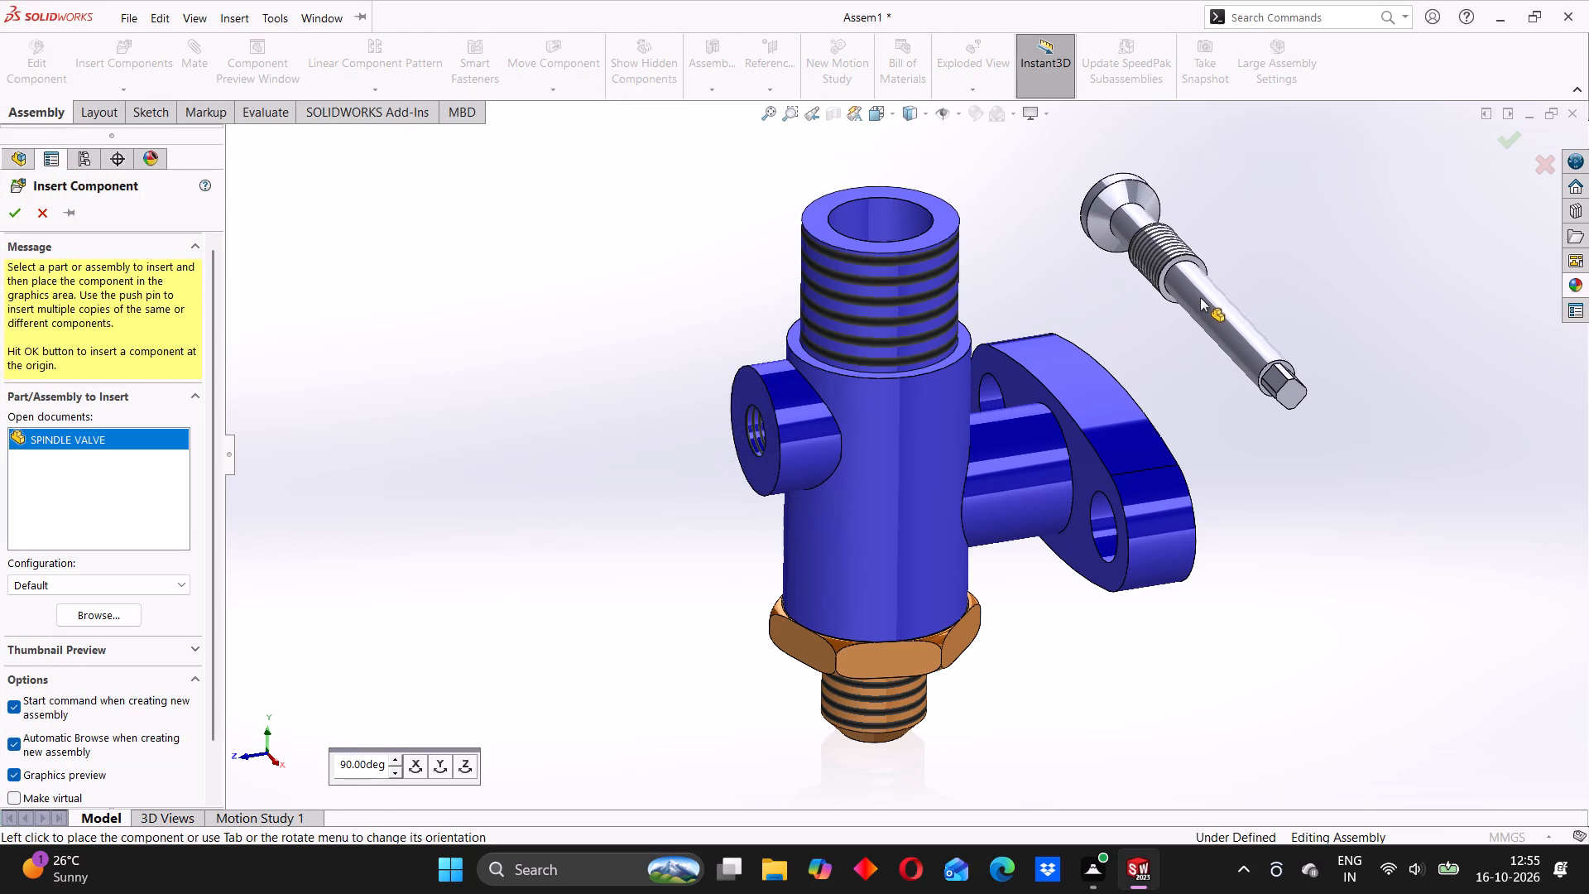
# Add a concentric mate between the valve body's upper bore and the spindle shaft, flipping the alignment so the square end points up.
pyautogui.scroll(-3, 1220, 294)
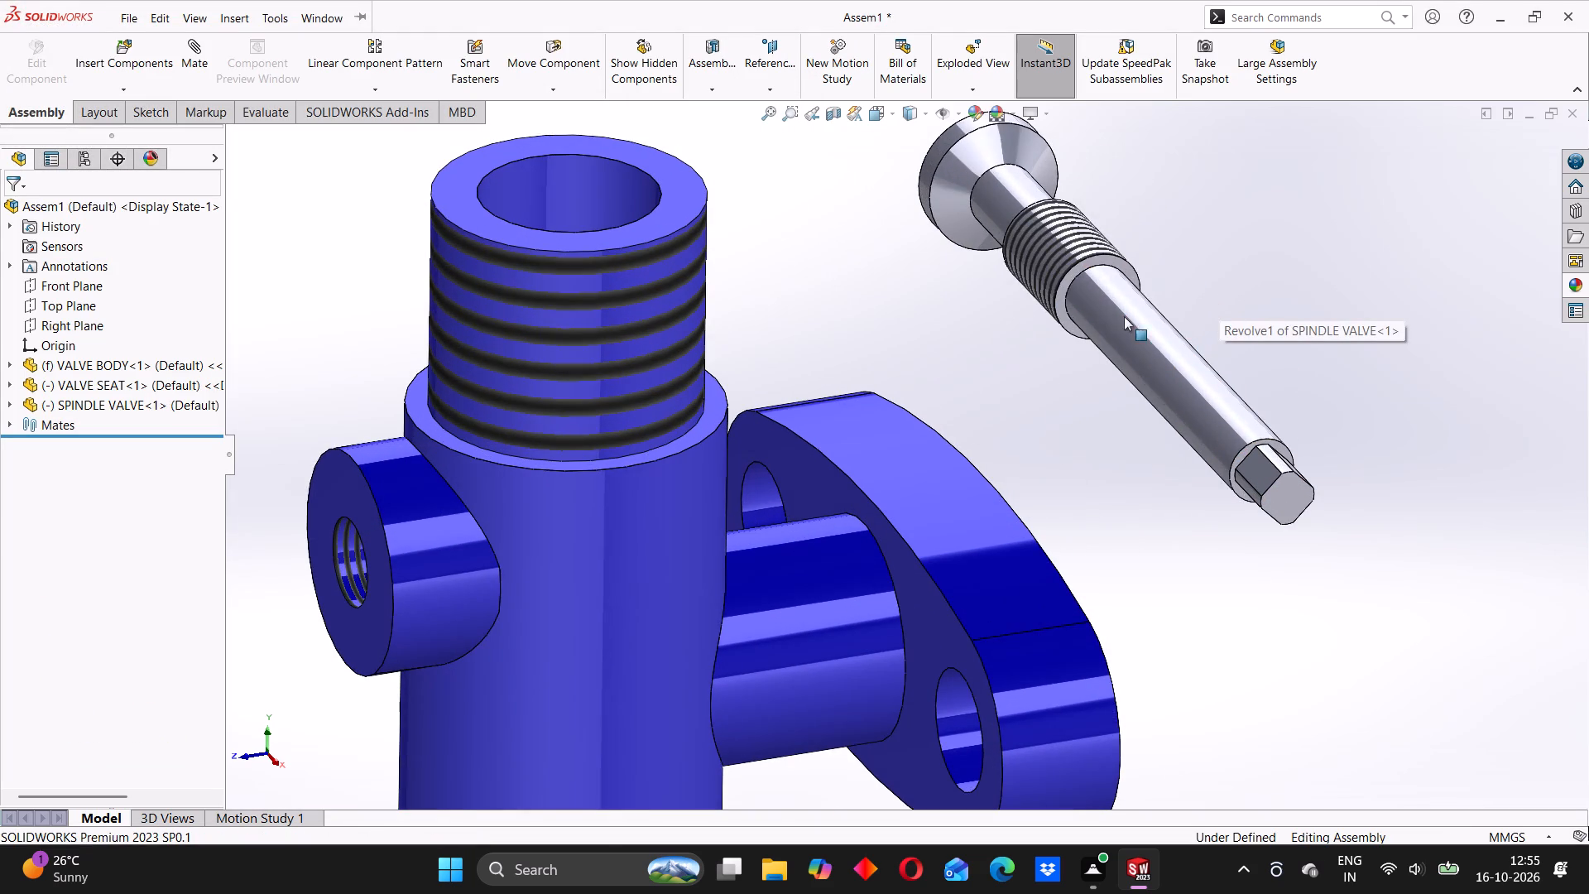
pyautogui.scroll(2, 1114, 315)
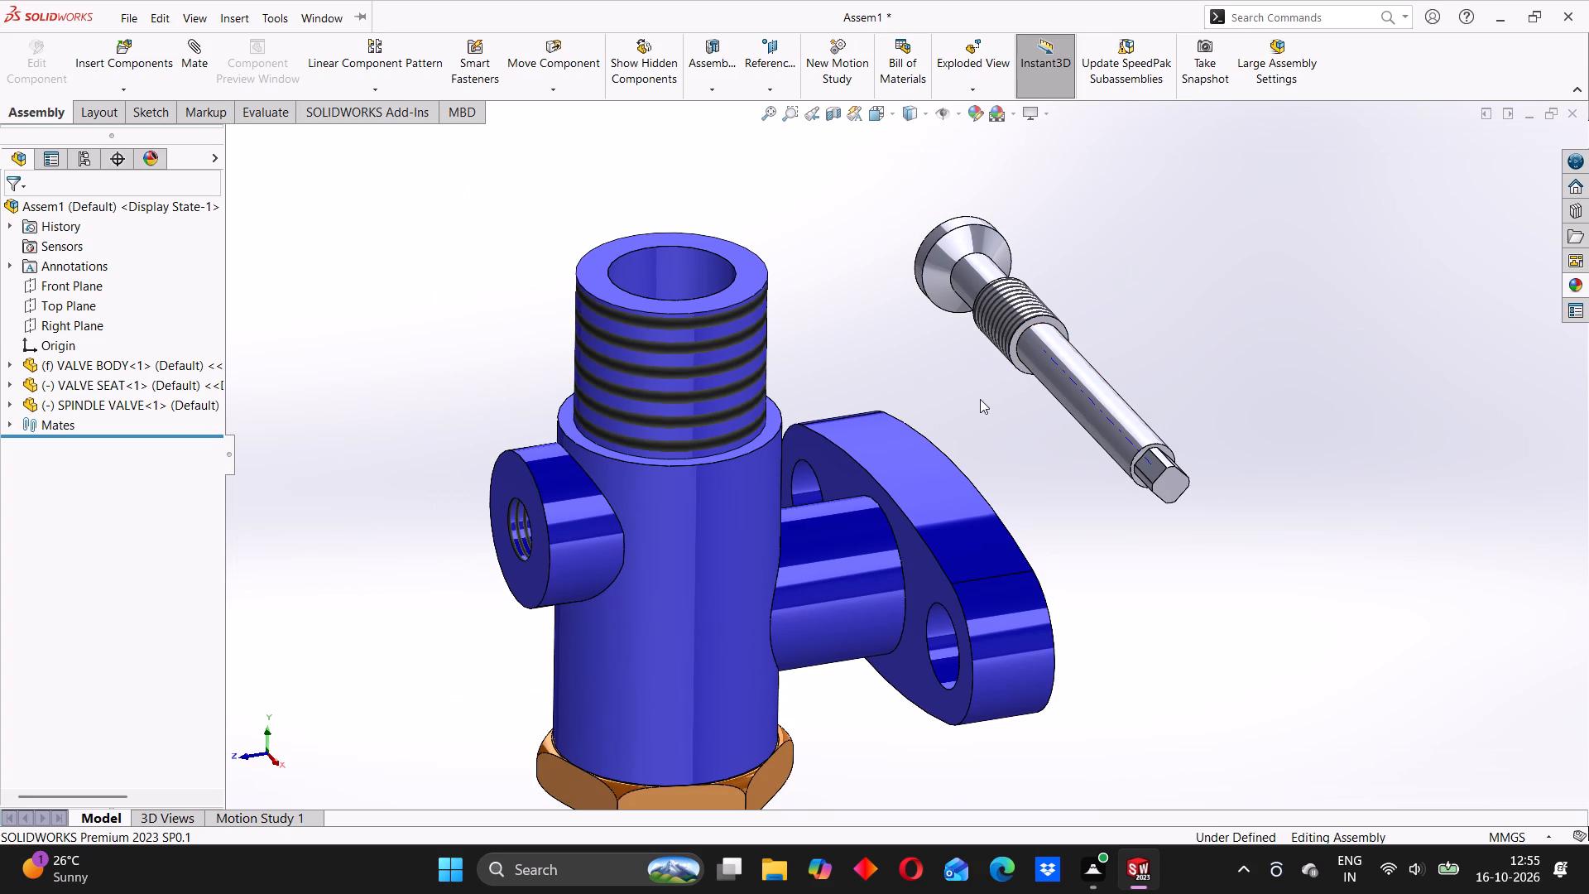
pyautogui.click(1054, 368)
pyautogui.click(677, 267)
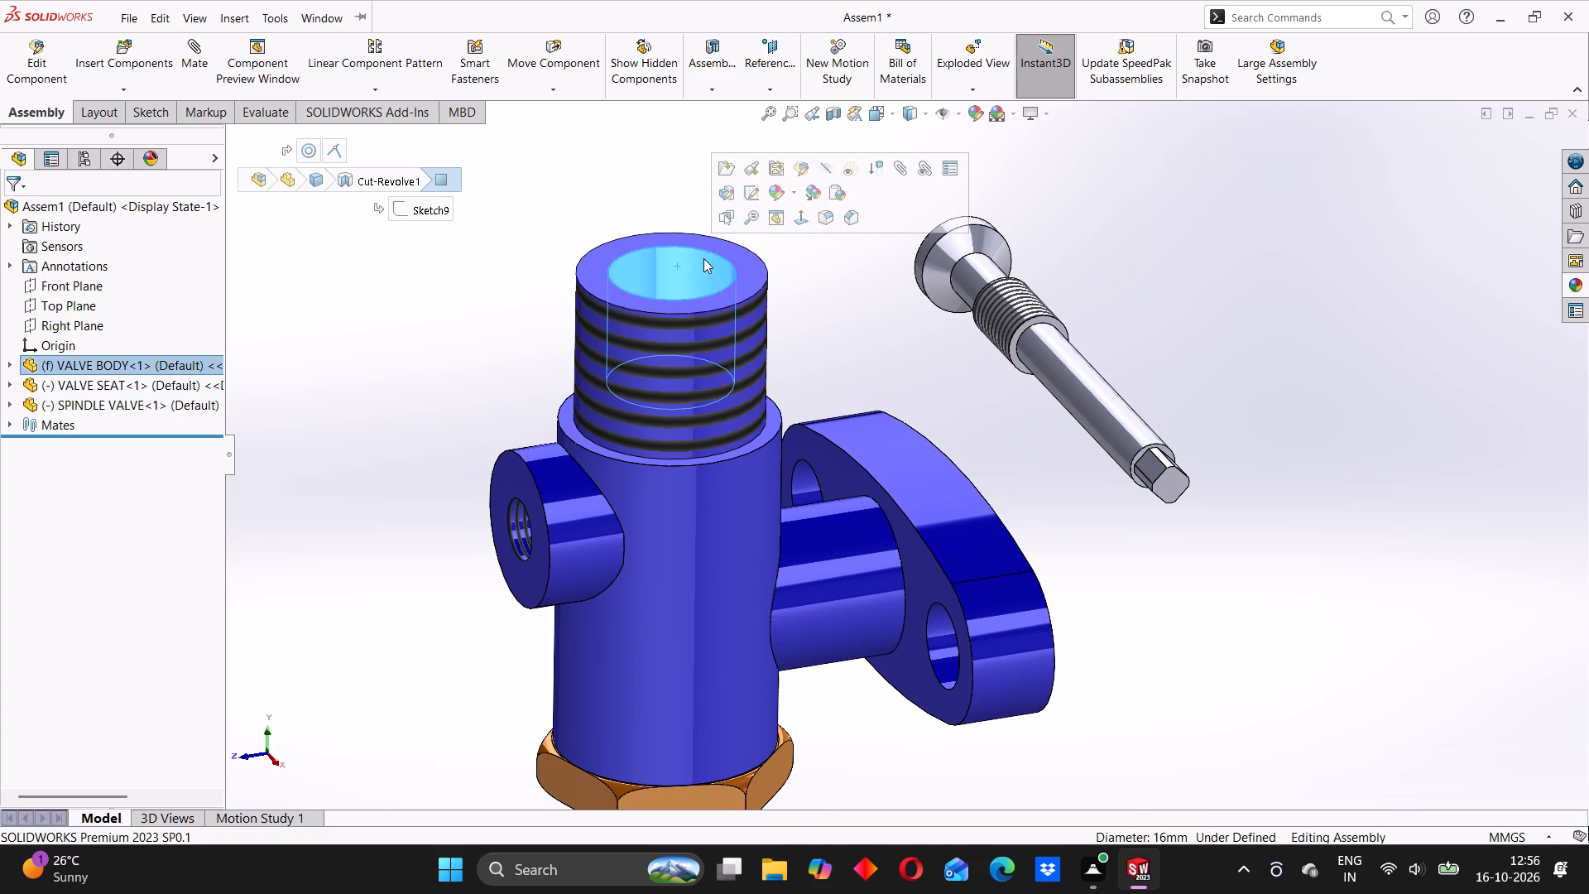
pyautogui.click(199, 54)
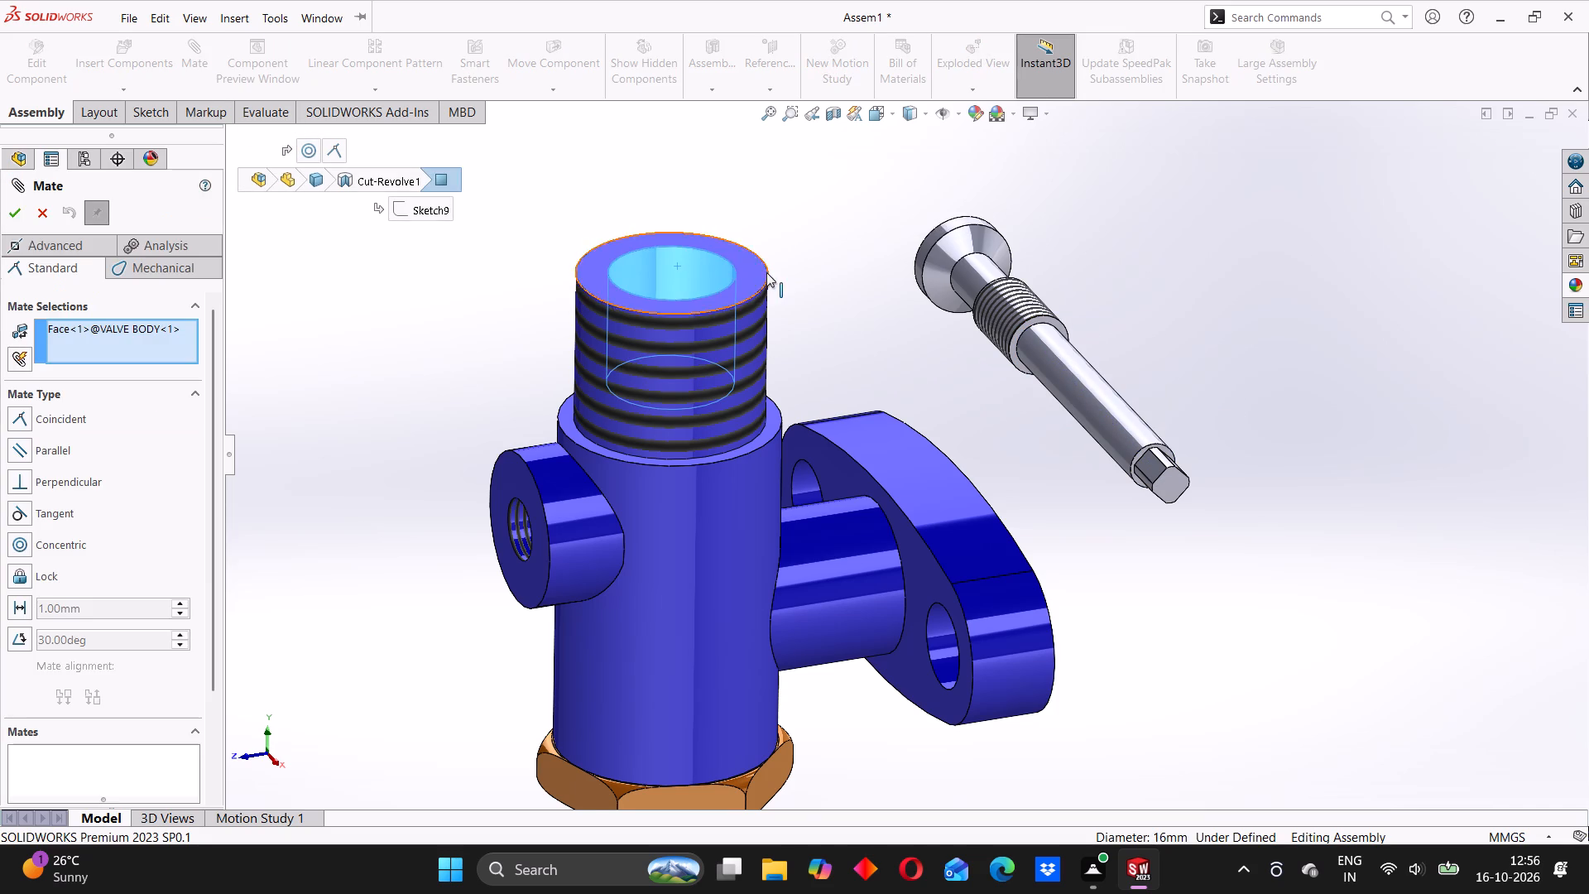
pyautogui.click(1050, 365)
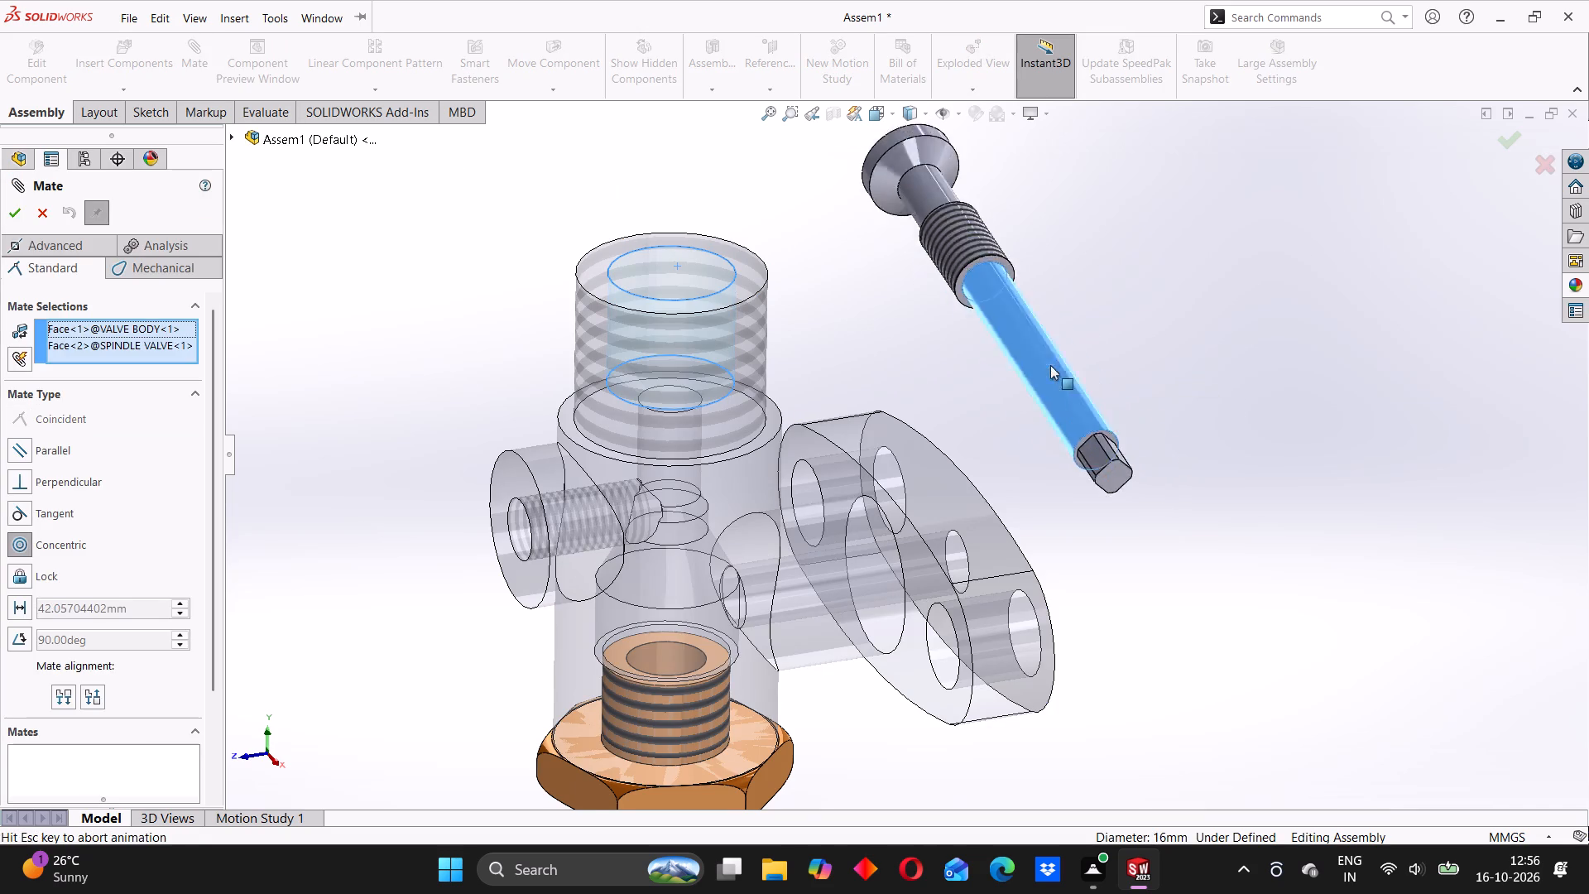
pyautogui.scroll(4, 1134, 398)
pyautogui.click(1255, 320)
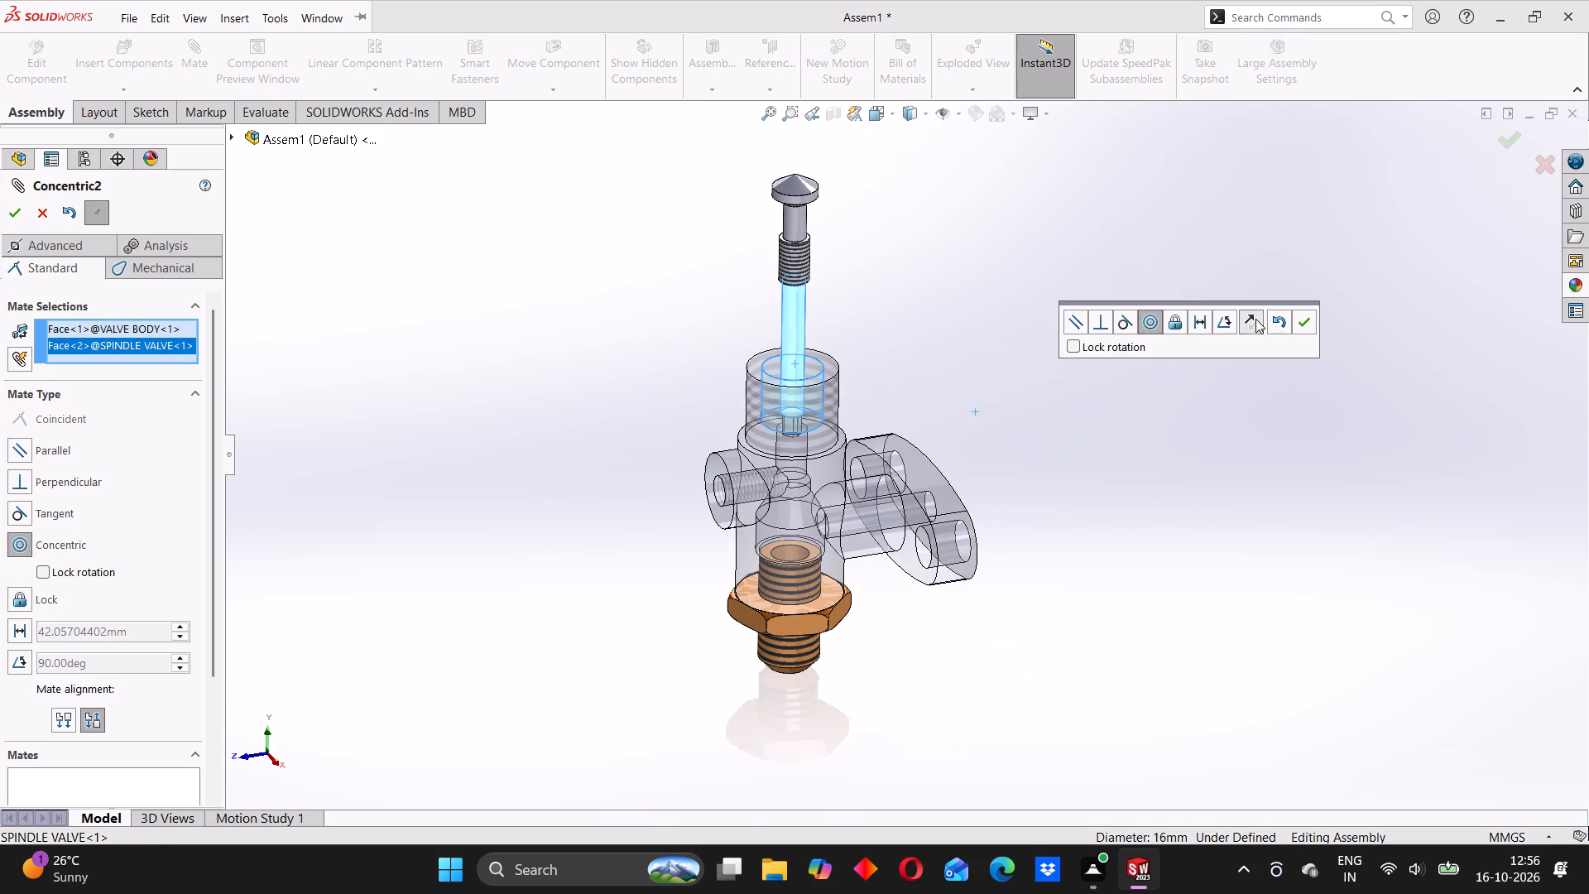
pyautogui.click(1305, 328)
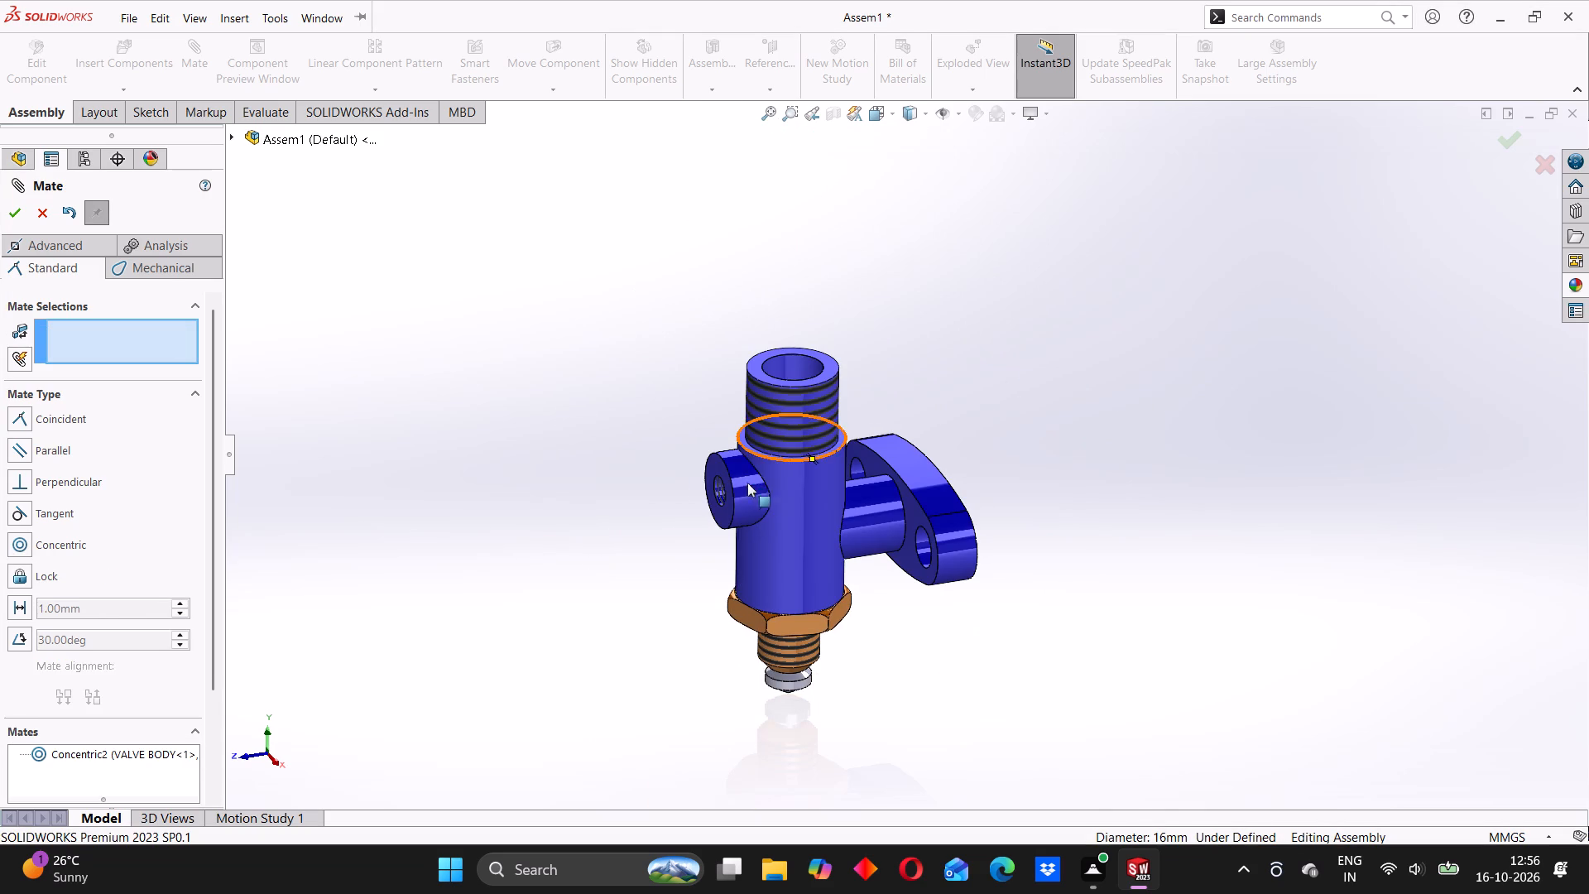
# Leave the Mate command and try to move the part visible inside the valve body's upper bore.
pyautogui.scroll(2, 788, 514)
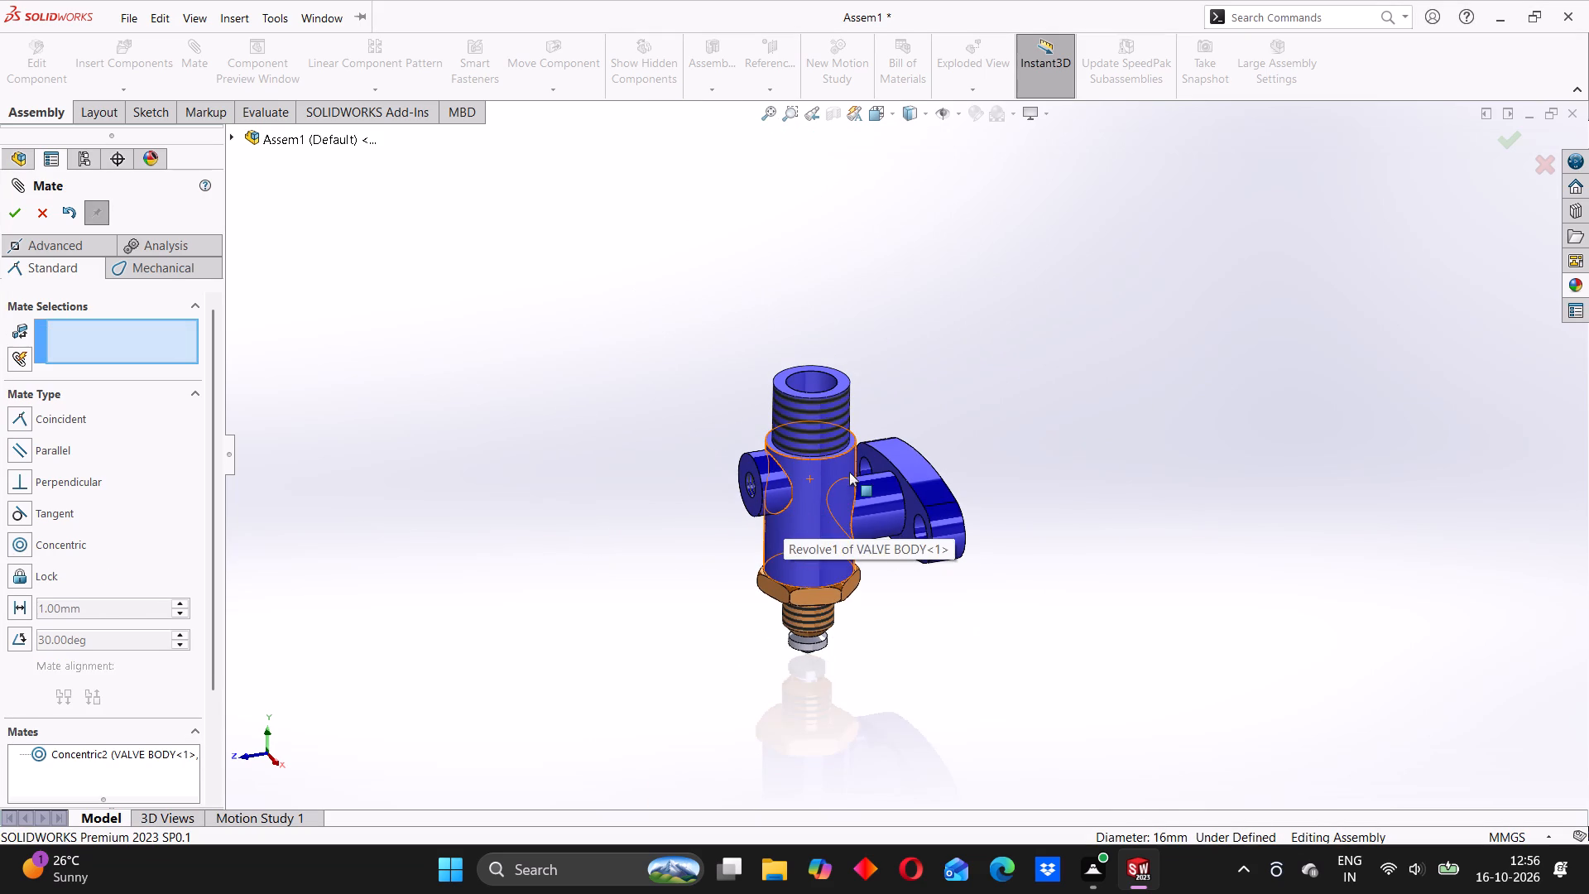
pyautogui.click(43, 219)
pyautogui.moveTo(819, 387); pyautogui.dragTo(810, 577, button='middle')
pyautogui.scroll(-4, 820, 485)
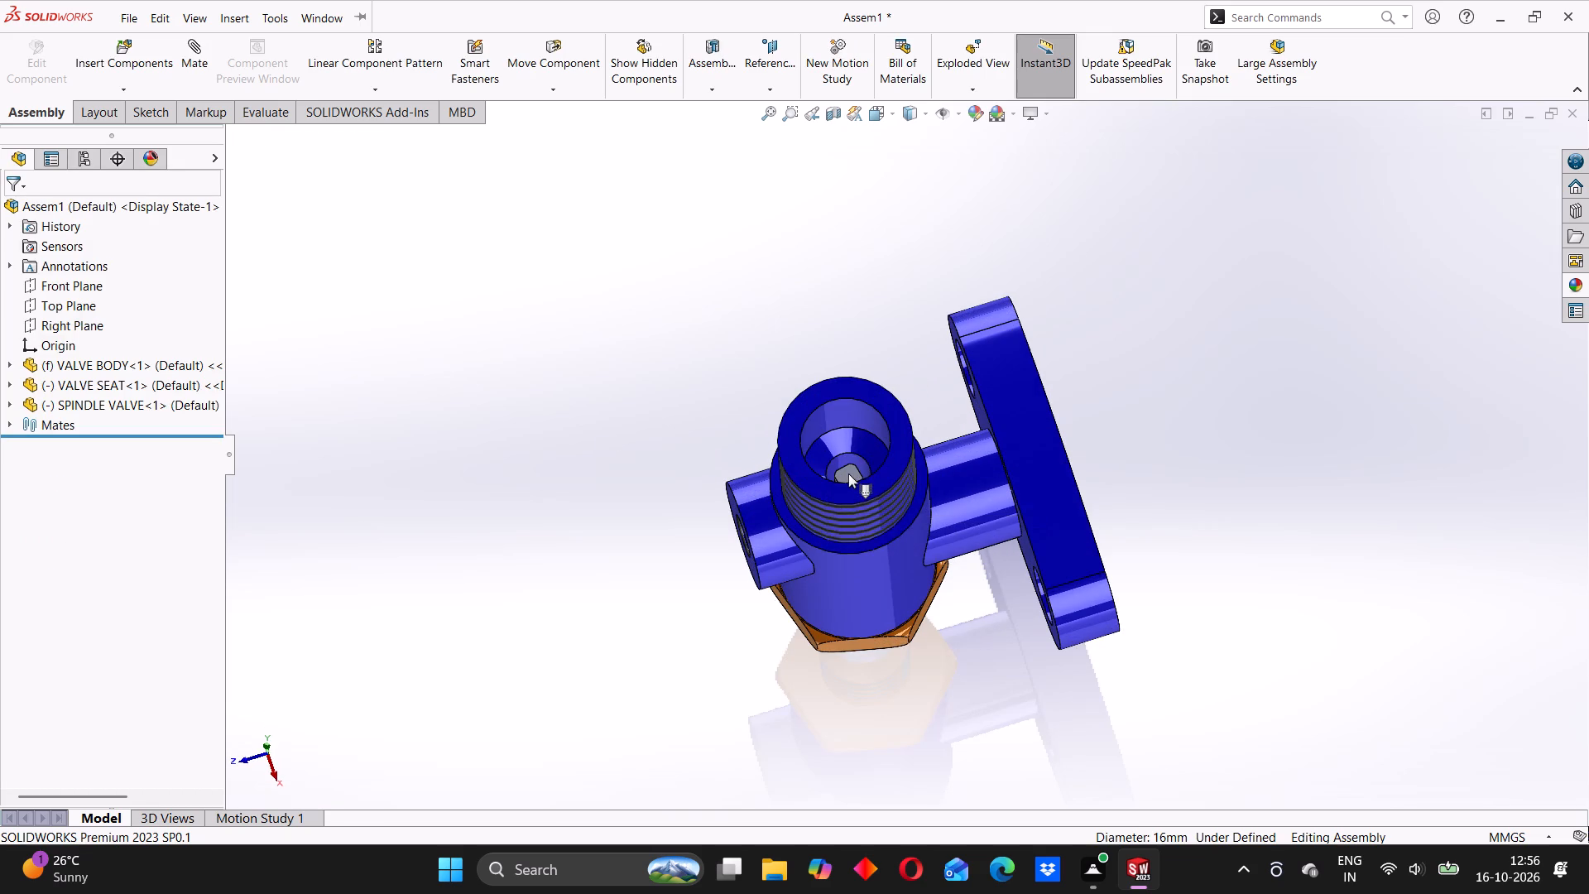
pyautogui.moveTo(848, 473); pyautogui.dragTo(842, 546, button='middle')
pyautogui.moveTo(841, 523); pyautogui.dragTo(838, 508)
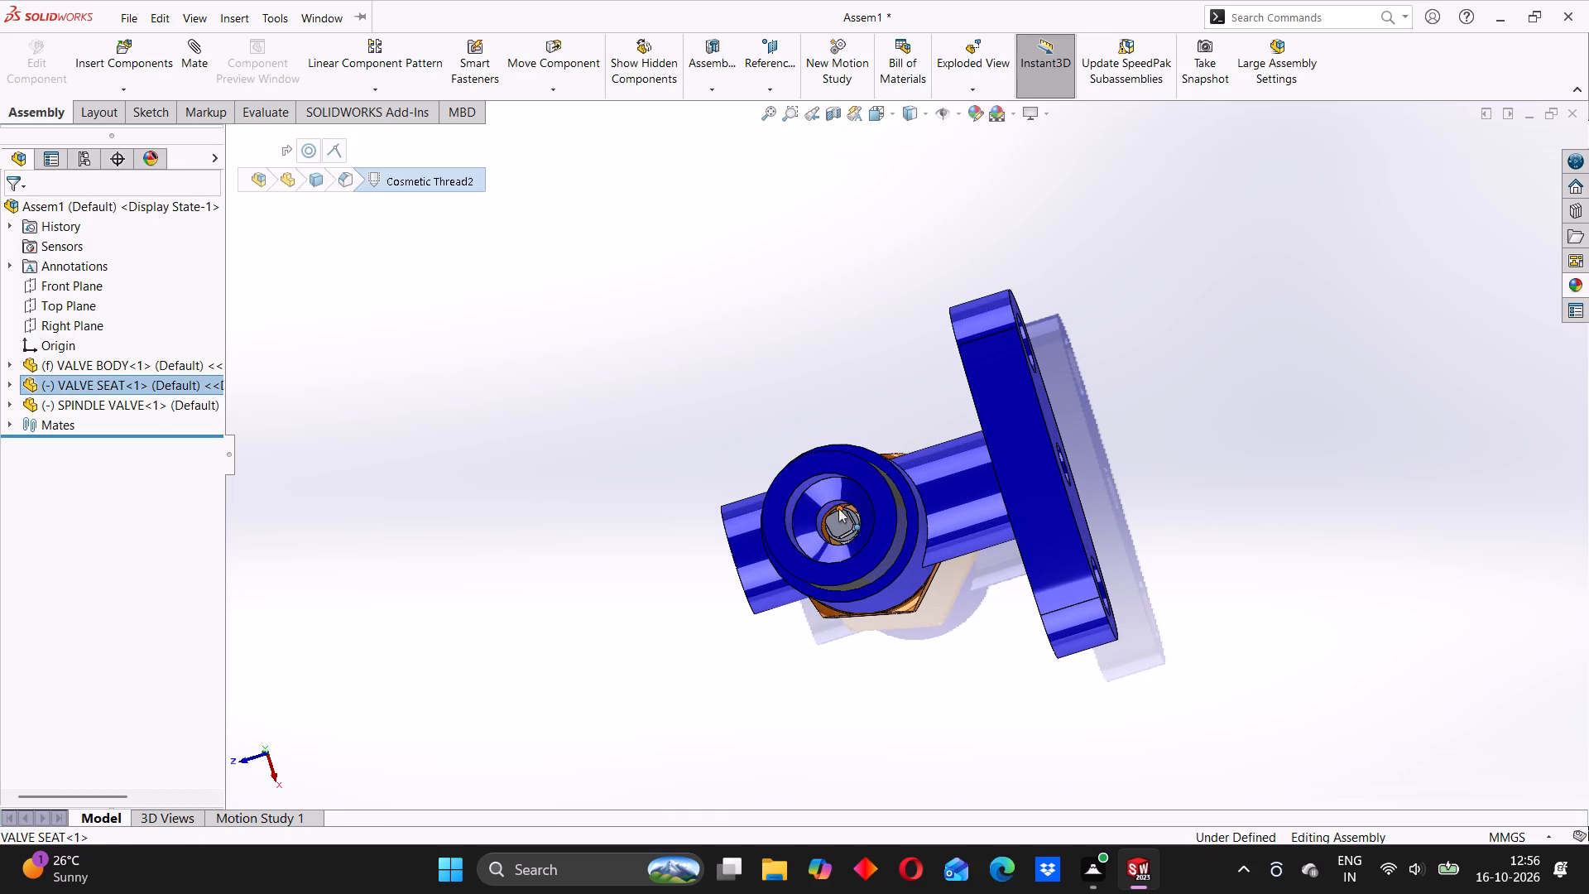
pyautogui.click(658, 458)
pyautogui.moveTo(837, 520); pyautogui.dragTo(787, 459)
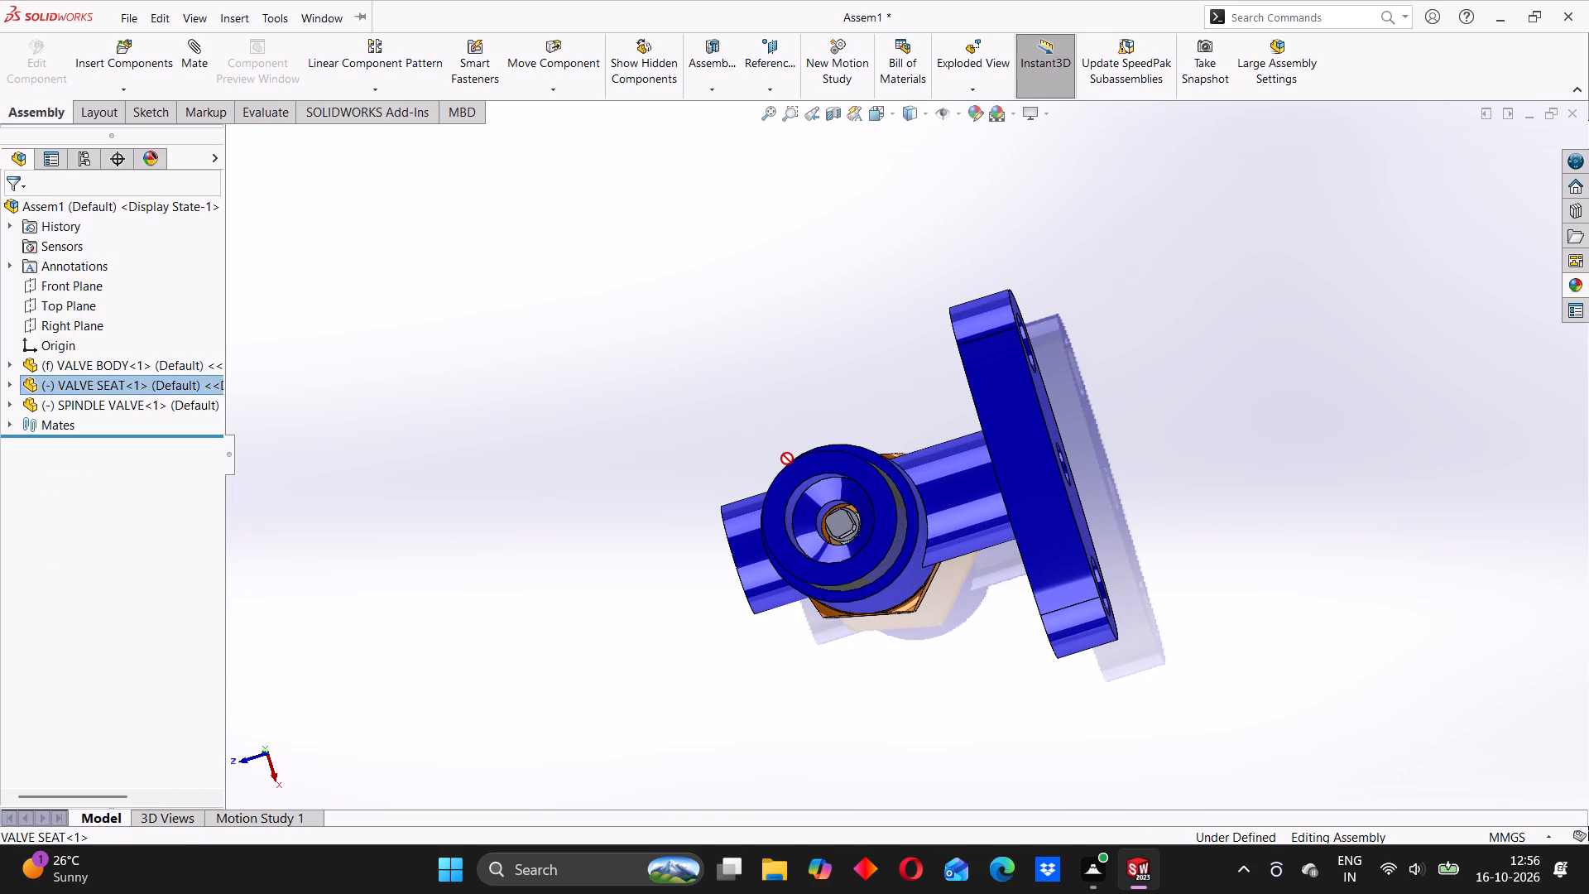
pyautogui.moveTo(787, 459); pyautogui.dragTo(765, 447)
# Make the valve body transparent so that the spindle inside it can be seen.
pyautogui.moveTo(829, 601); pyautogui.dragTo(847, 392, button='middle')
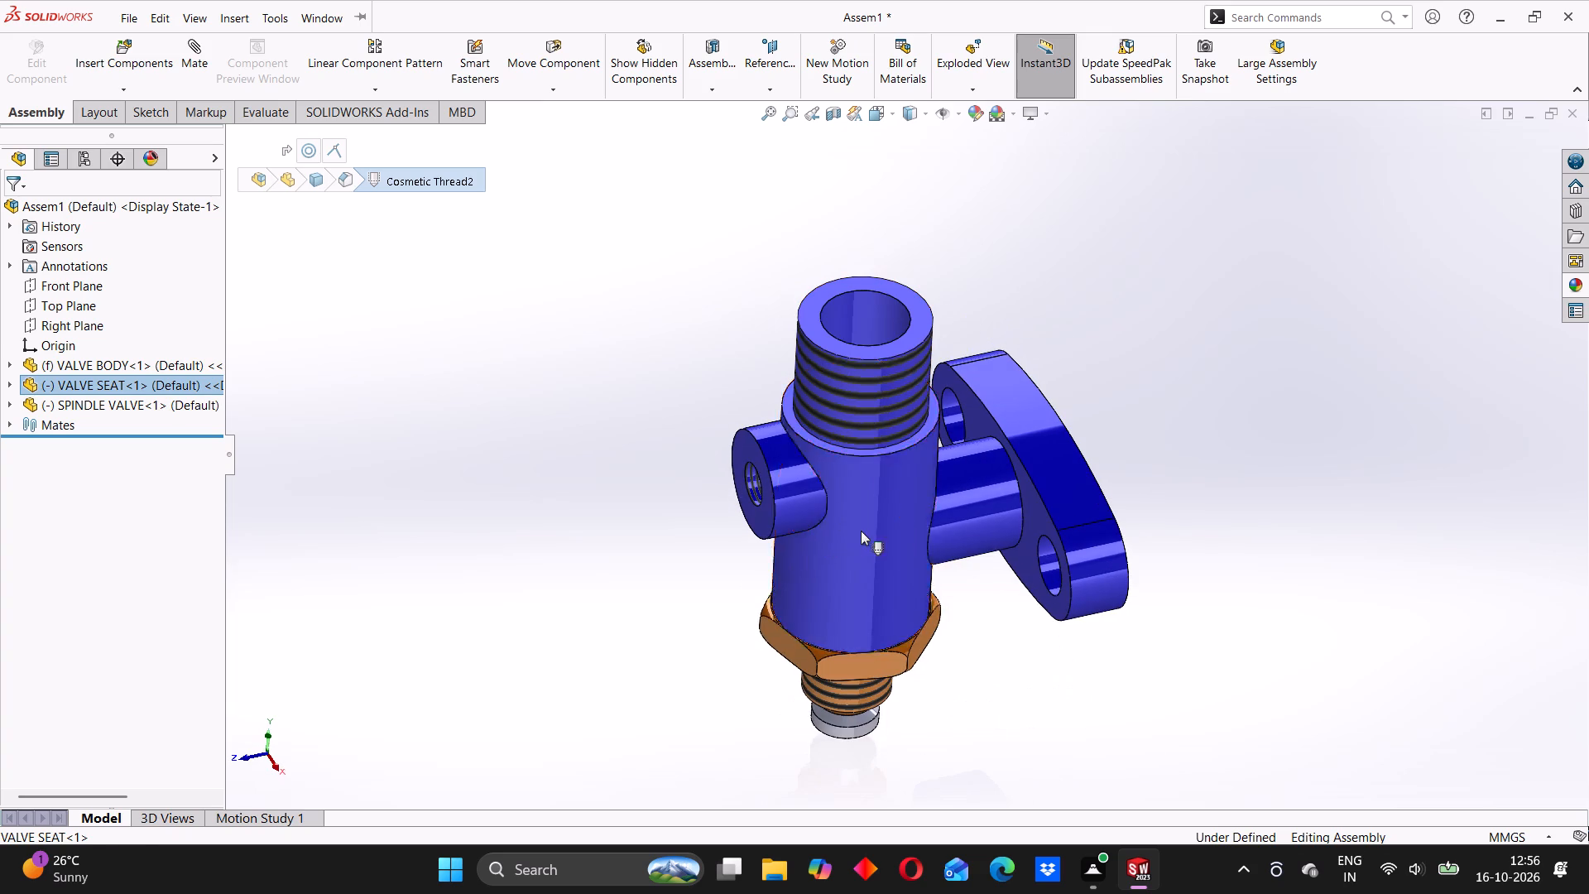
pyautogui.rightClick(859, 522)
pyautogui.click(994, 246)
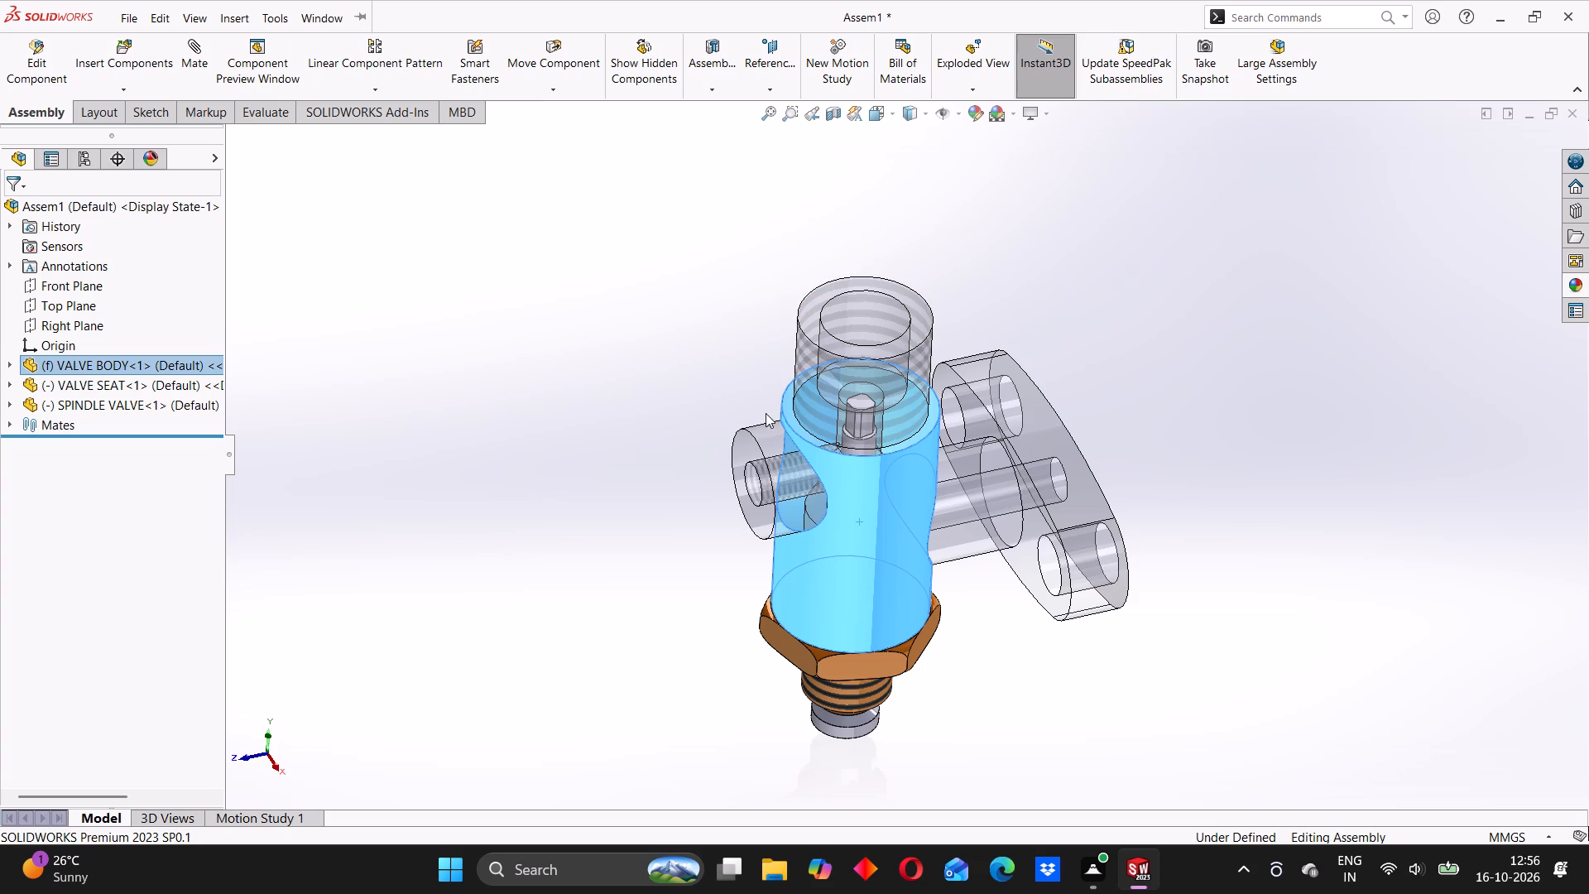
pyautogui.click(709, 338)
# Slide the spindle valve up along its axis until its conical head is clear above the valve body.
pyautogui.scroll(-4, 867, 421)
pyautogui.moveTo(864, 395); pyautogui.dragTo(877, 142)
pyautogui.scroll(4, 884, 224)
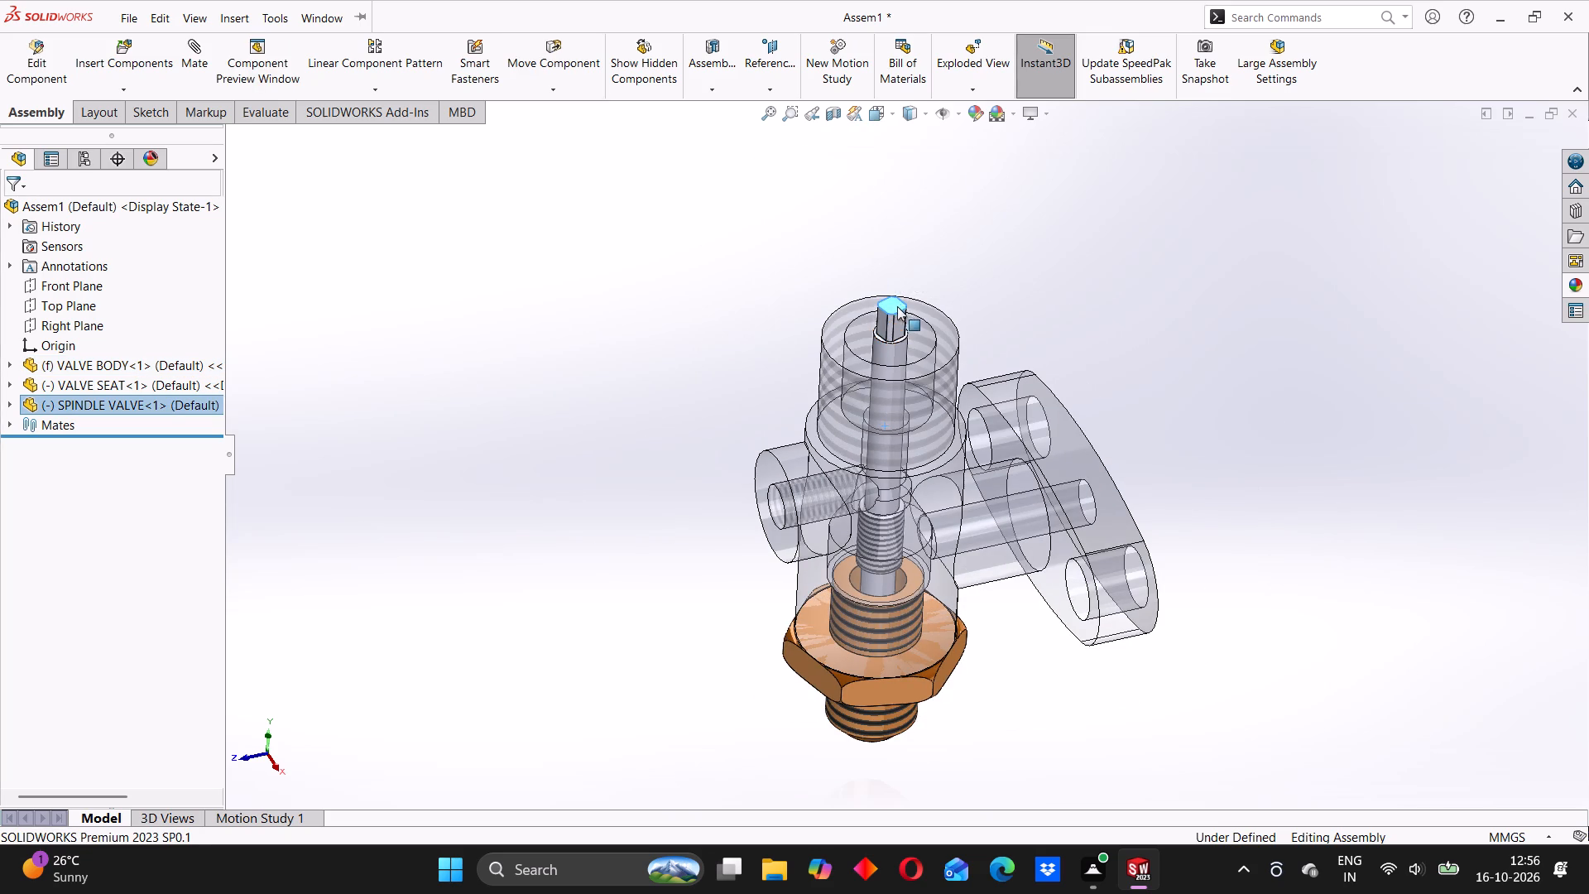
pyautogui.moveTo(892, 308); pyautogui.dragTo(908, 201)
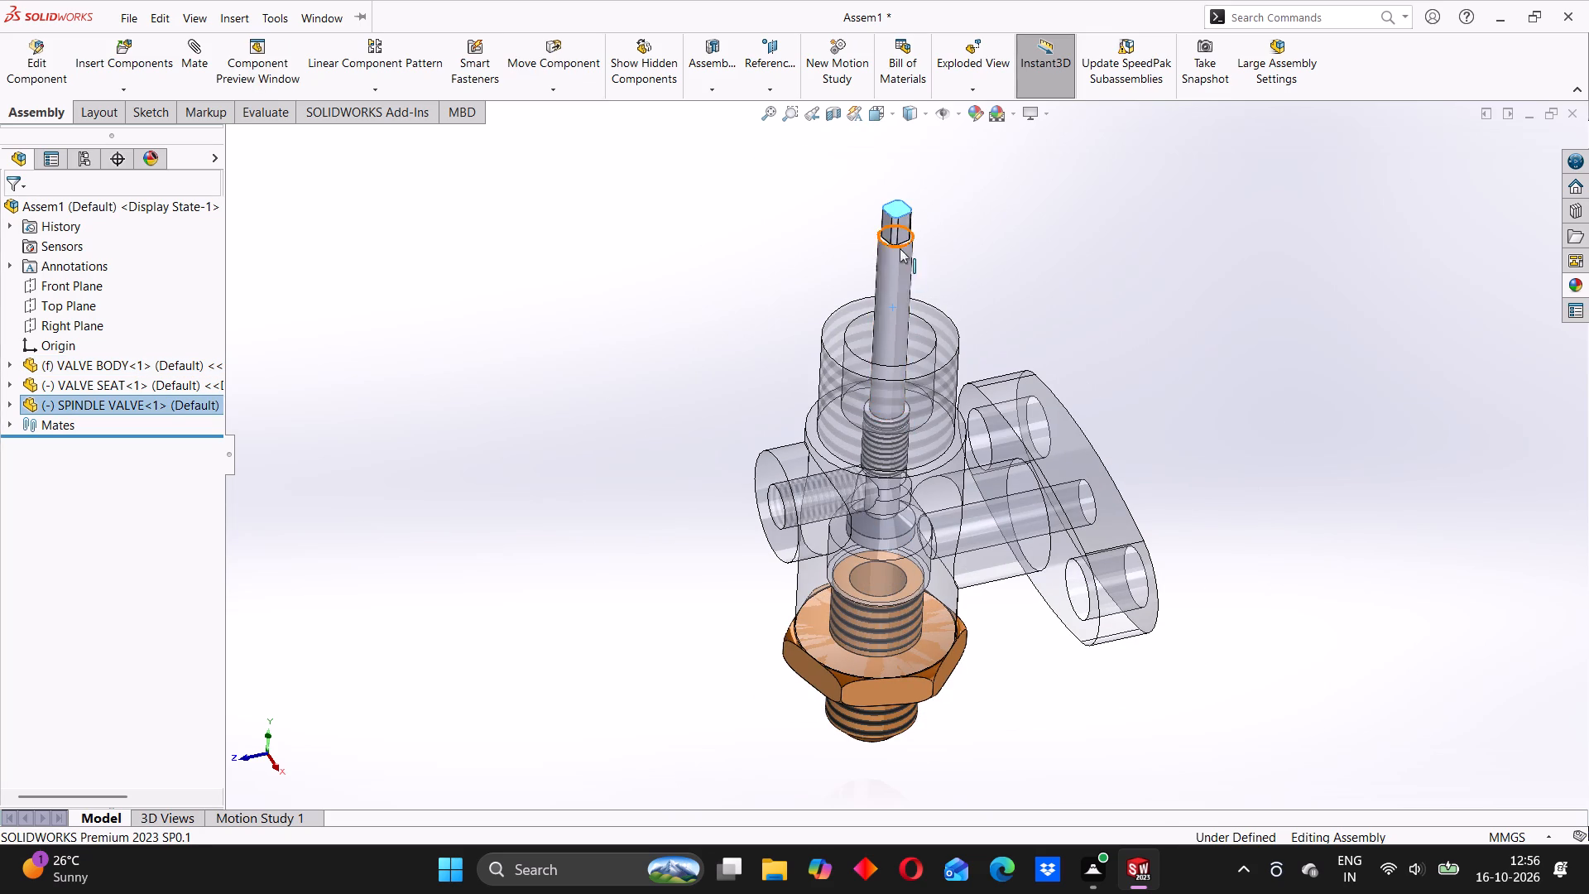
pyautogui.moveTo(898, 297); pyautogui.dragTo(918, 161)
pyautogui.scroll(4, 937, 307)
pyautogui.middleClick(884, 373)
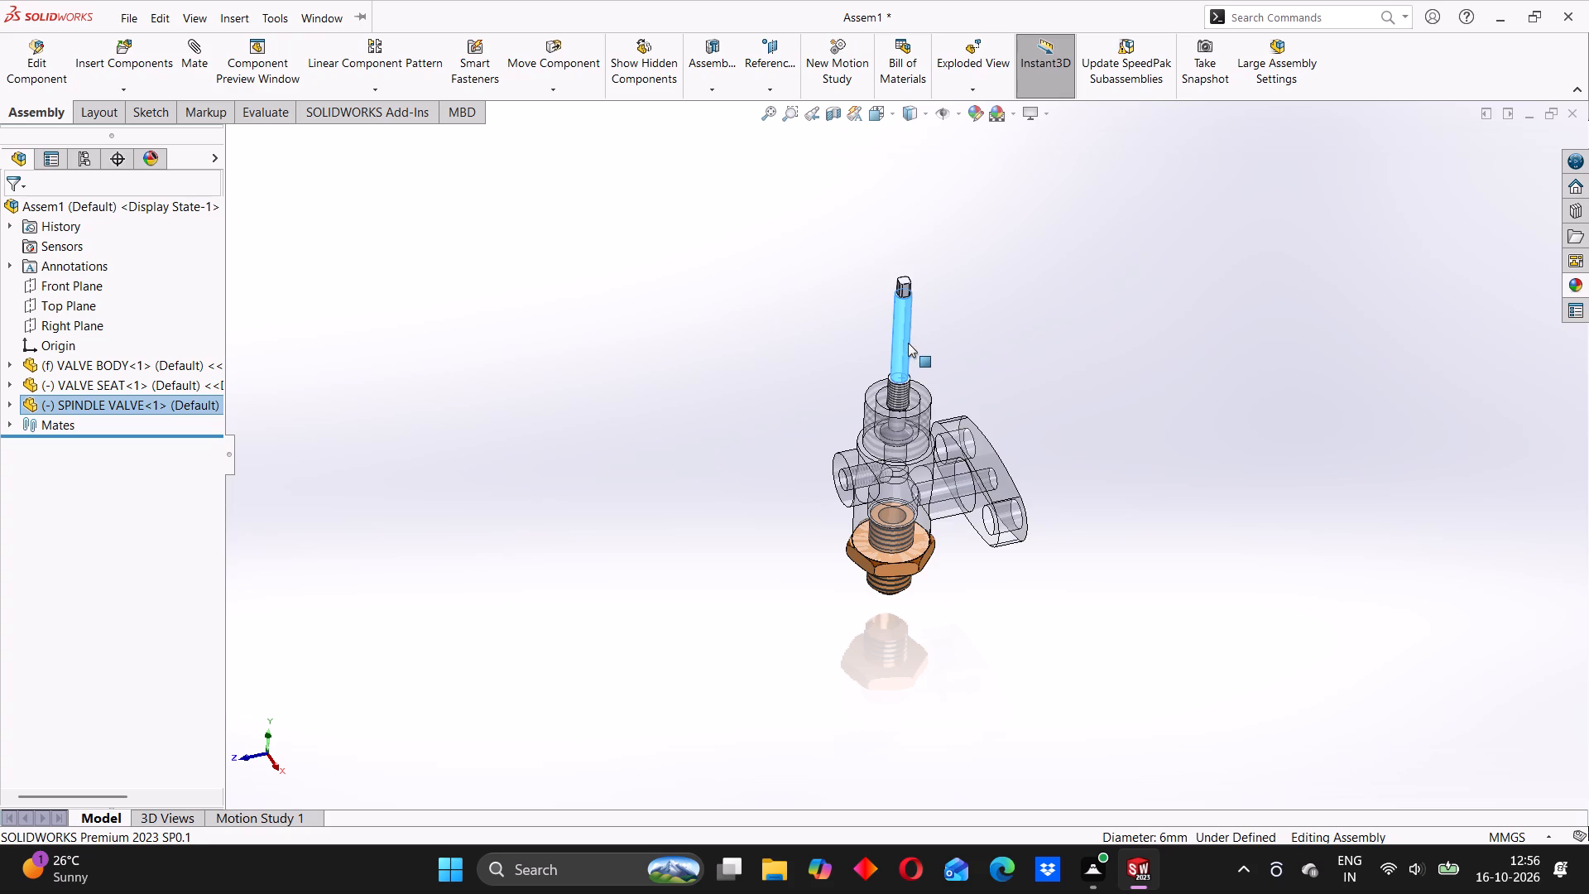
pyautogui.moveTo(908, 343); pyautogui.dragTo(919, 175)
# Examine the spindle valve's conical head and the interior of the transparent valve body from several angles.
pyautogui.scroll(-3, 890, 328)
pyautogui.moveTo(893, 390); pyautogui.dragTo(911, 225, button='middle')
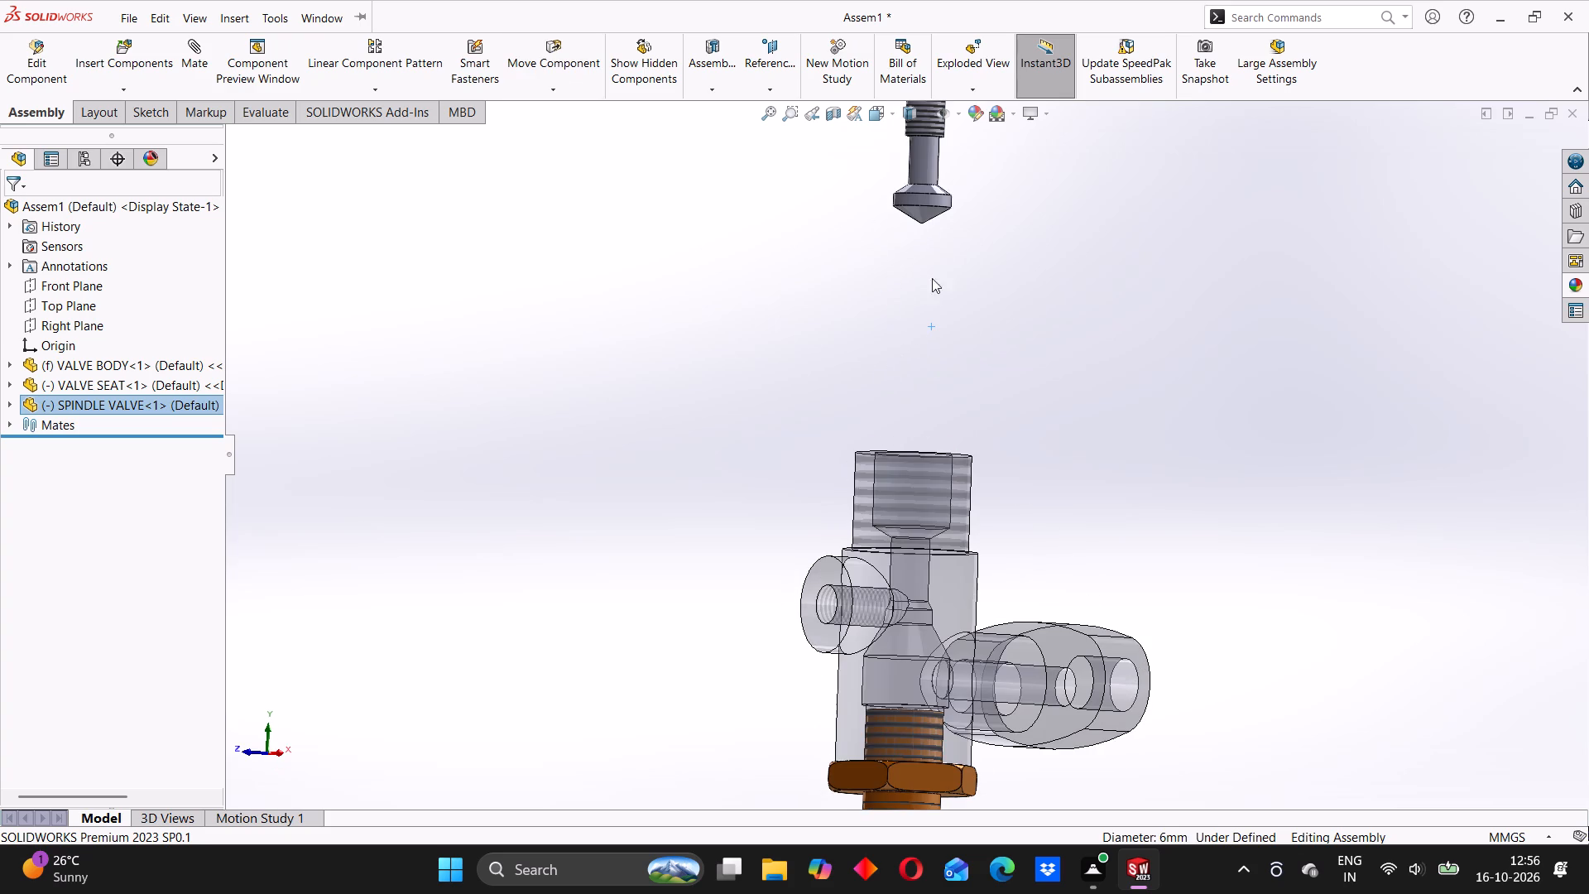
pyautogui.moveTo(918, 413); pyautogui.dragTo(891, 674, button='middle')
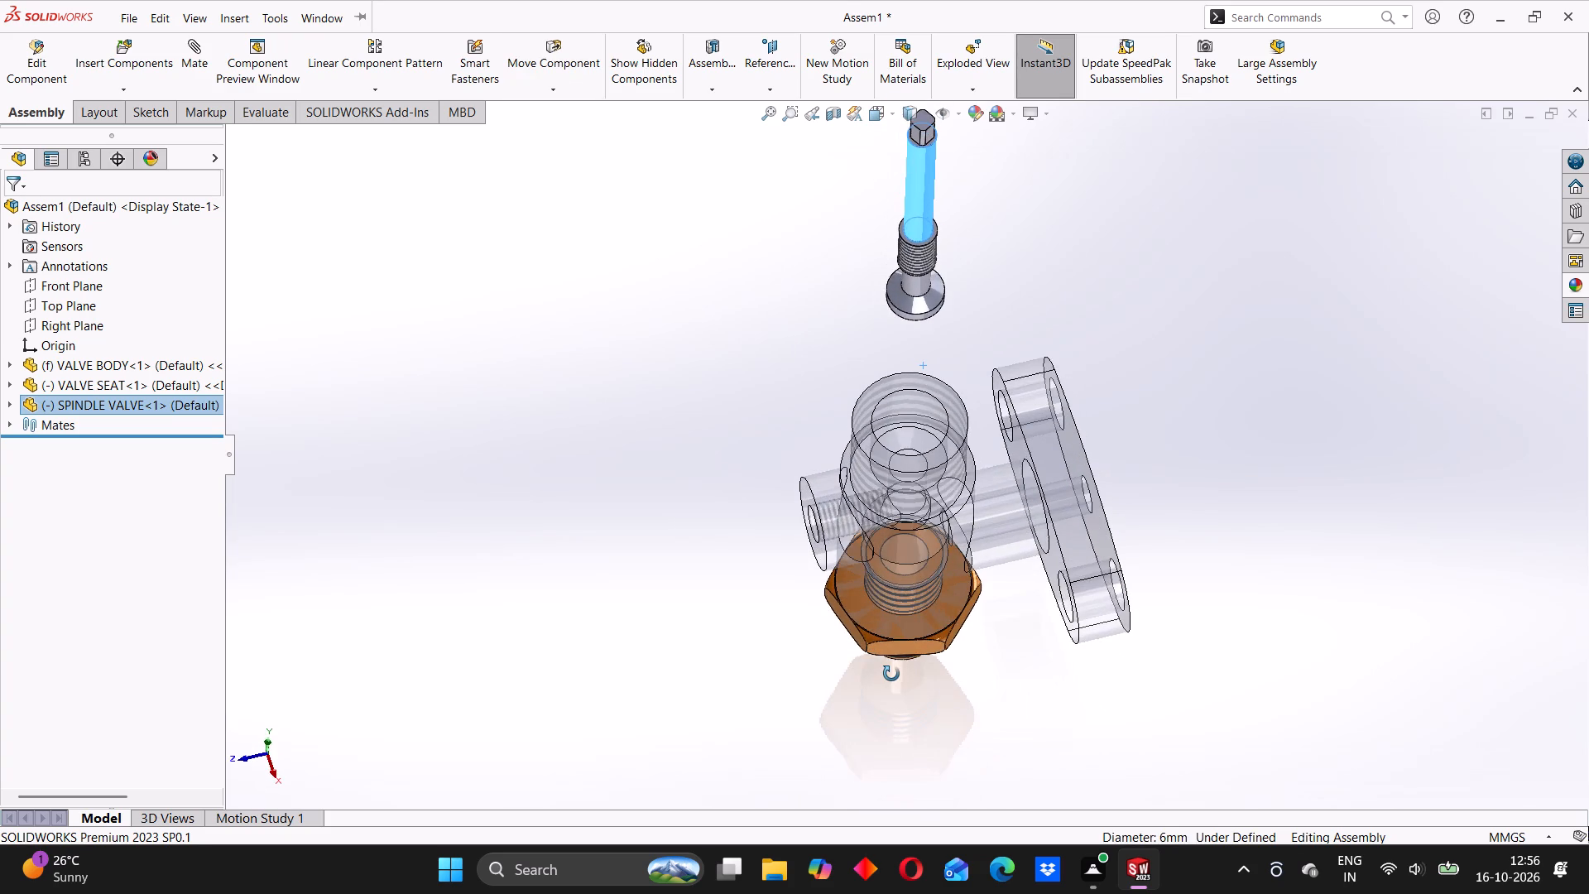
pyautogui.moveTo(891, 674); pyautogui.dragTo(891, 672, button='middle')
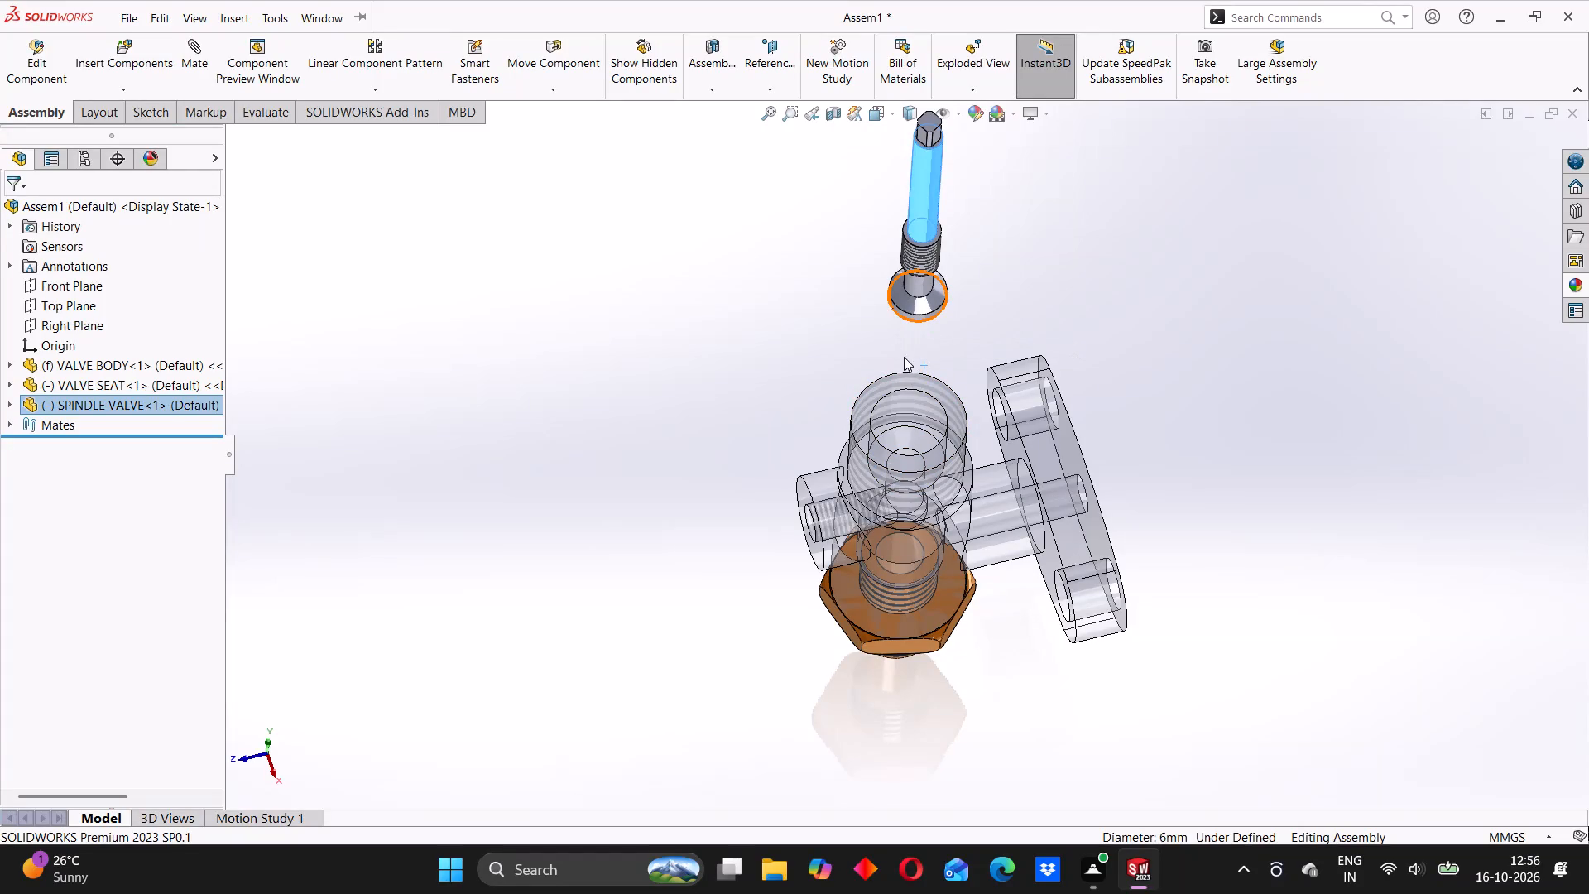
pyautogui.scroll(-2, 943, 312)
pyautogui.moveTo(861, 401); pyautogui.dragTo(889, 259, button='middle')
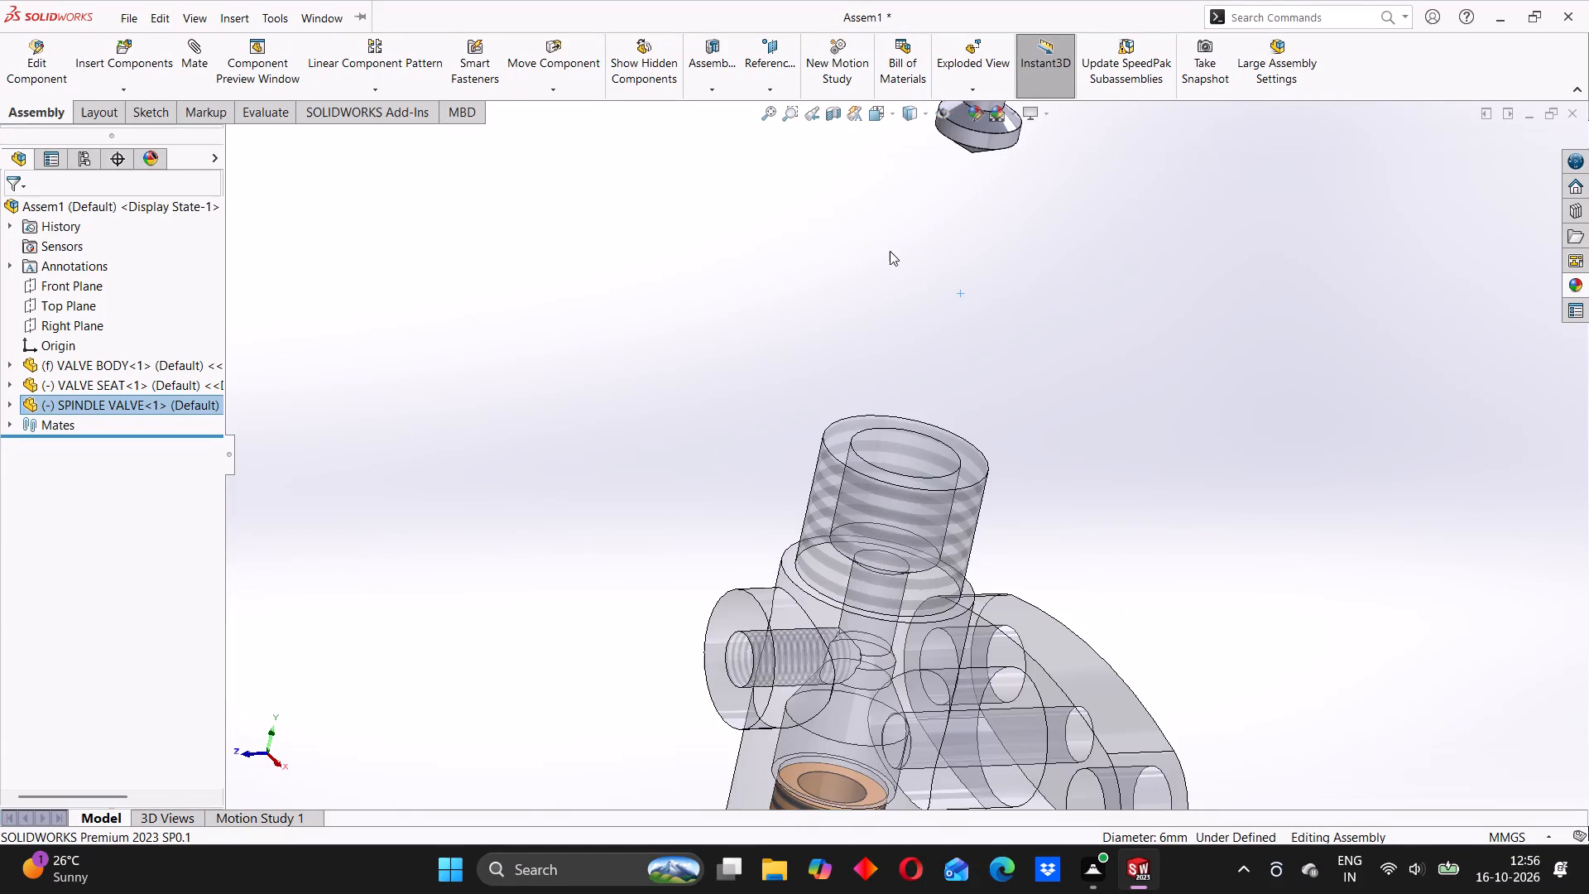
pyautogui.scroll(3, 972, 227)
pyautogui.scroll(4, 951, 323)
pyautogui.moveTo(898, 407); pyautogui.dragTo(893, 395, button='middle')
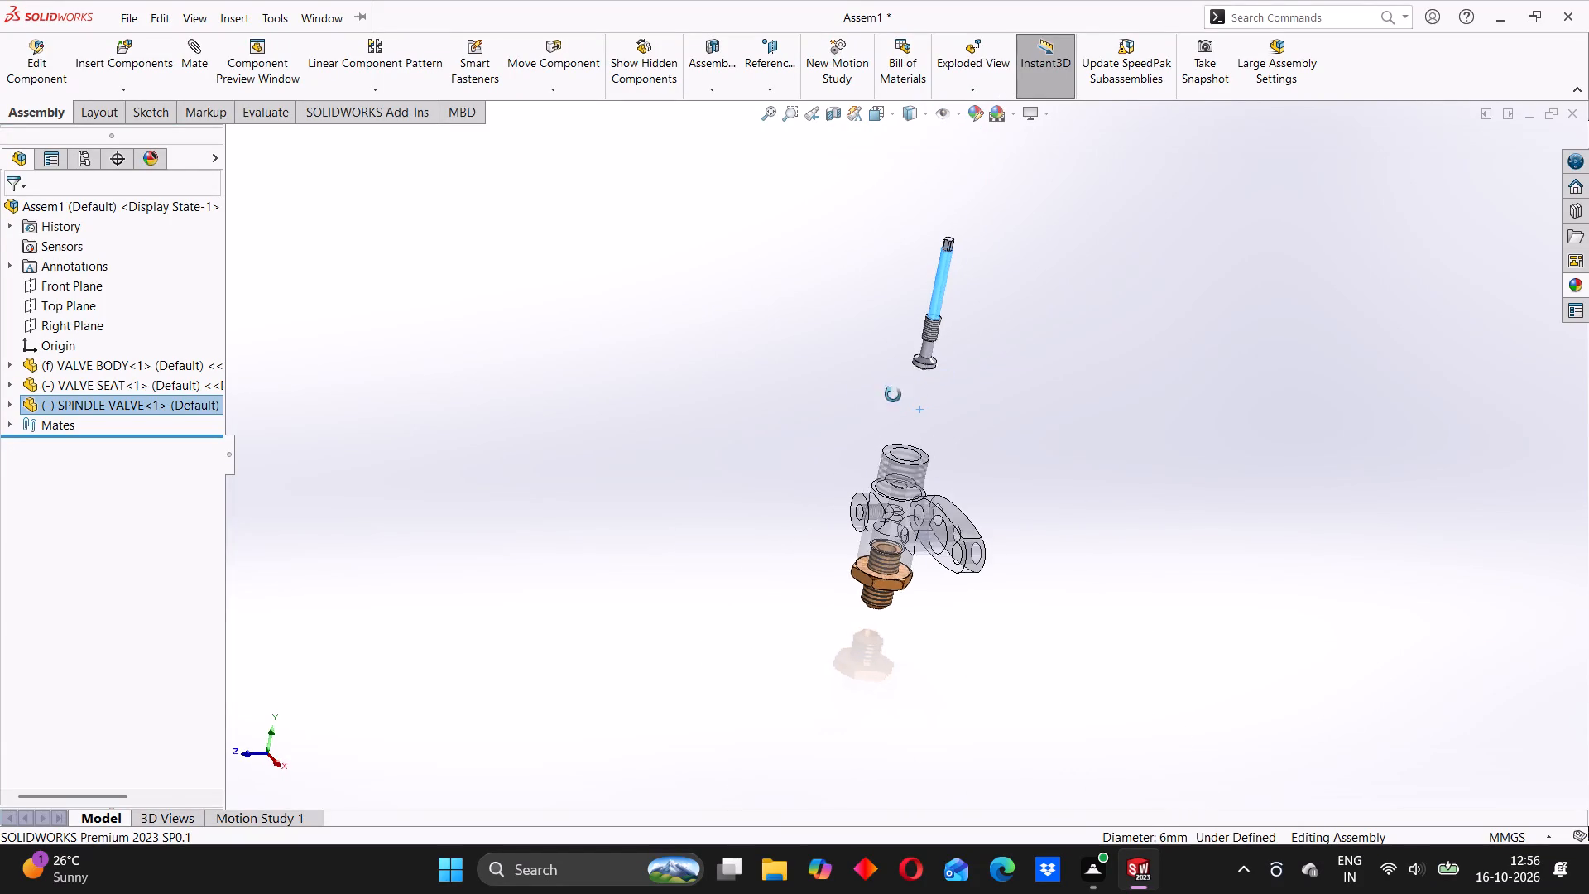
pyautogui.moveTo(893, 395); pyautogui.dragTo(899, 338, button='middle')
# Add a concentric mate between the lower circular edge of the spindle valve's head and the valve seat's upper bore edge.
pyautogui.scroll(-8, 945, 406)
pyautogui.moveTo(898, 385); pyautogui.dragTo(919, 338, button='middle')
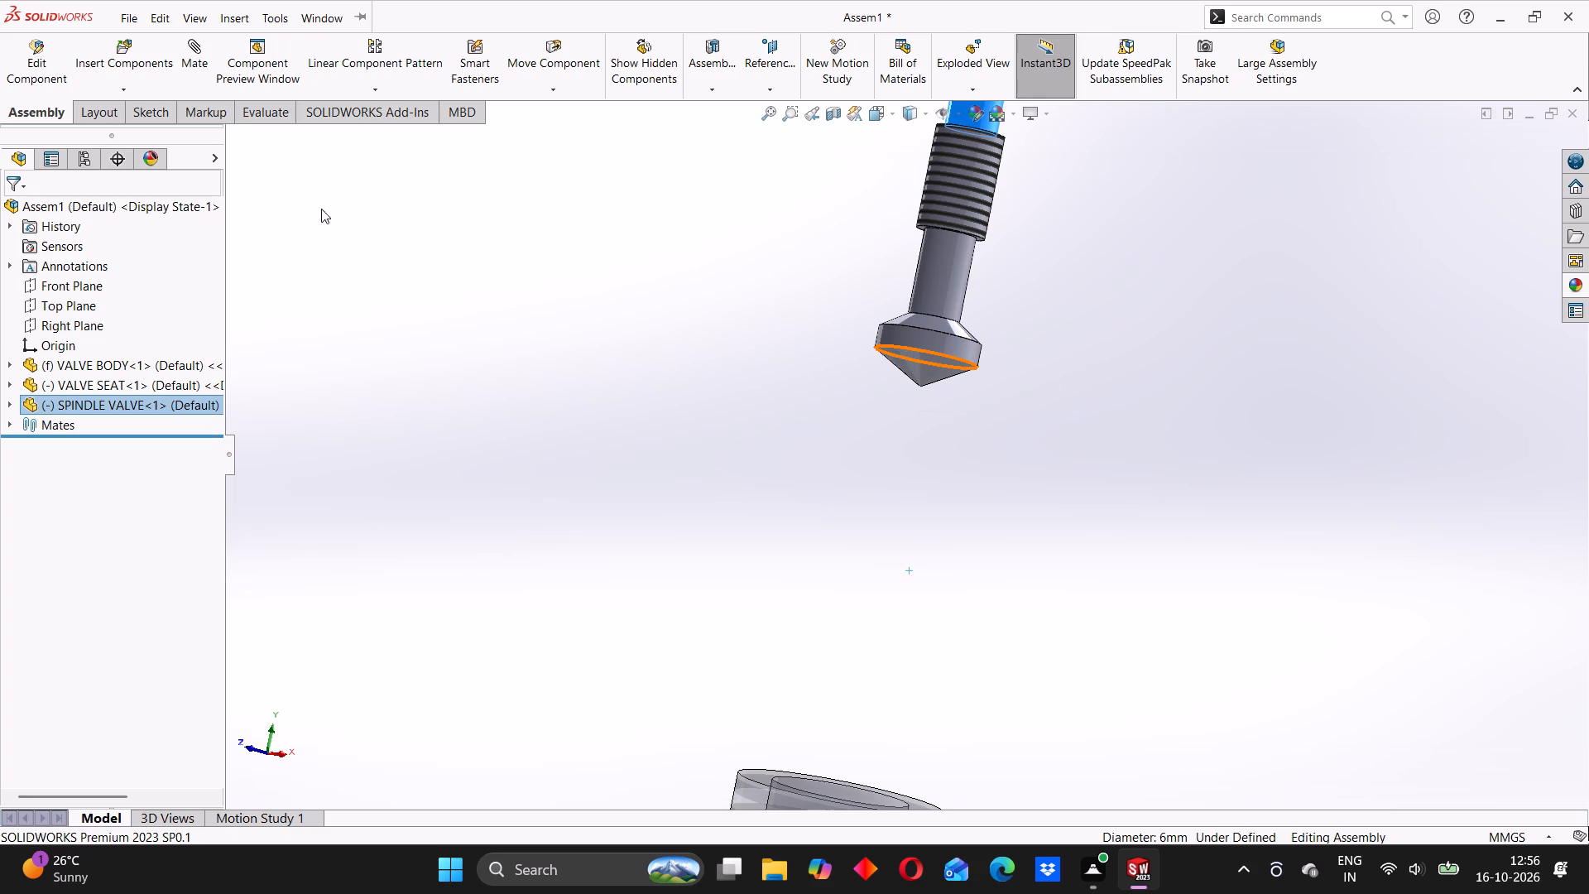
pyautogui.click(202, 37)
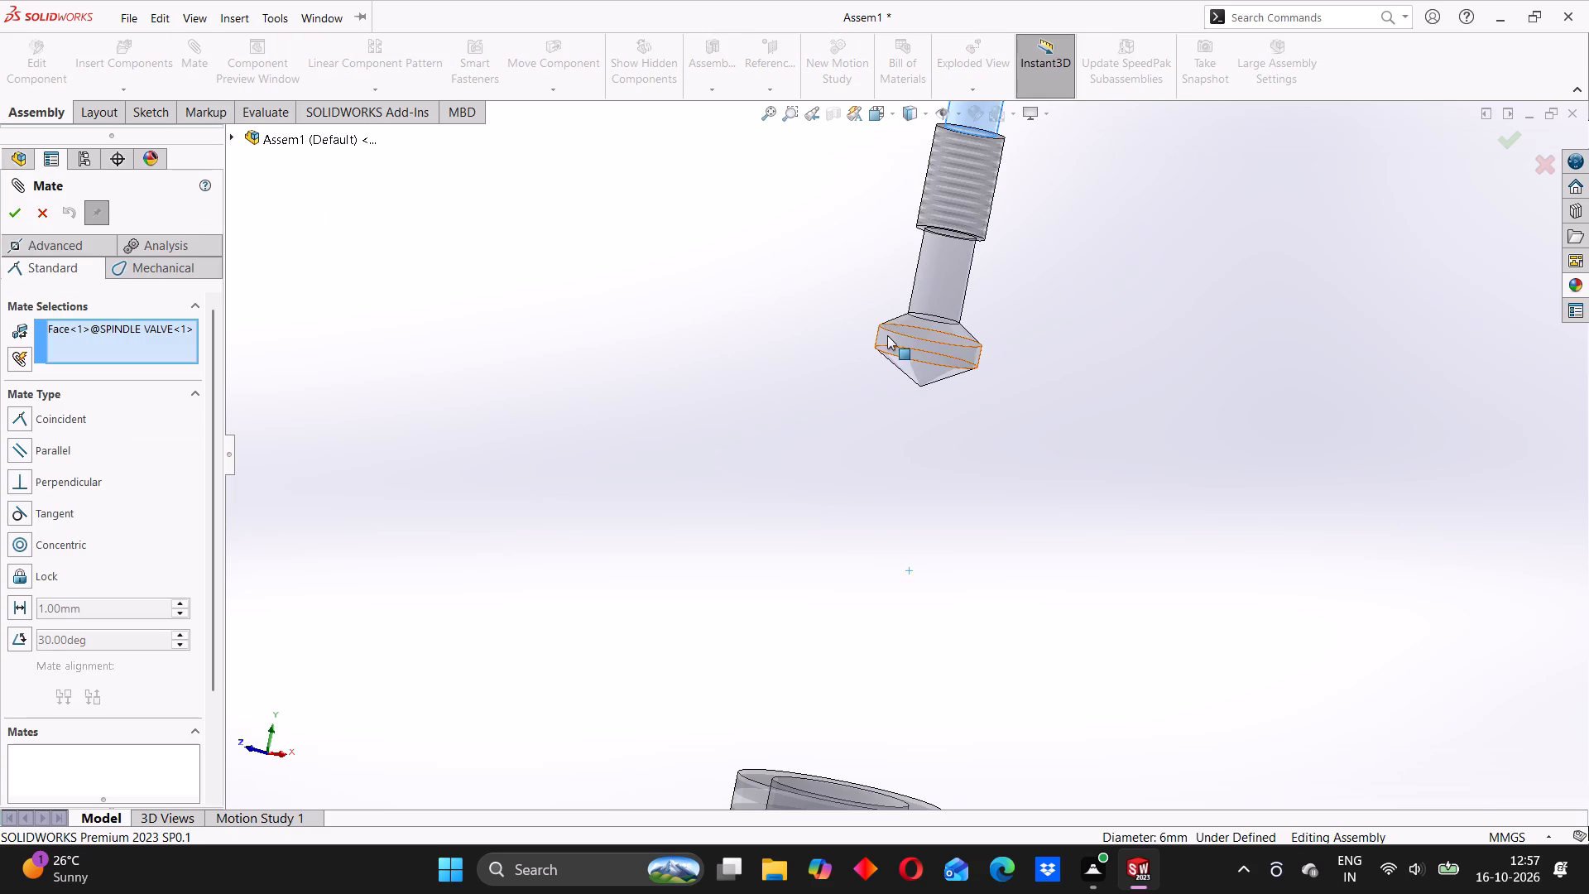
pyautogui.scroll(-4, 887, 335)
pyautogui.scroll(2, 828, 364)
pyautogui.rightClick(158, 334)
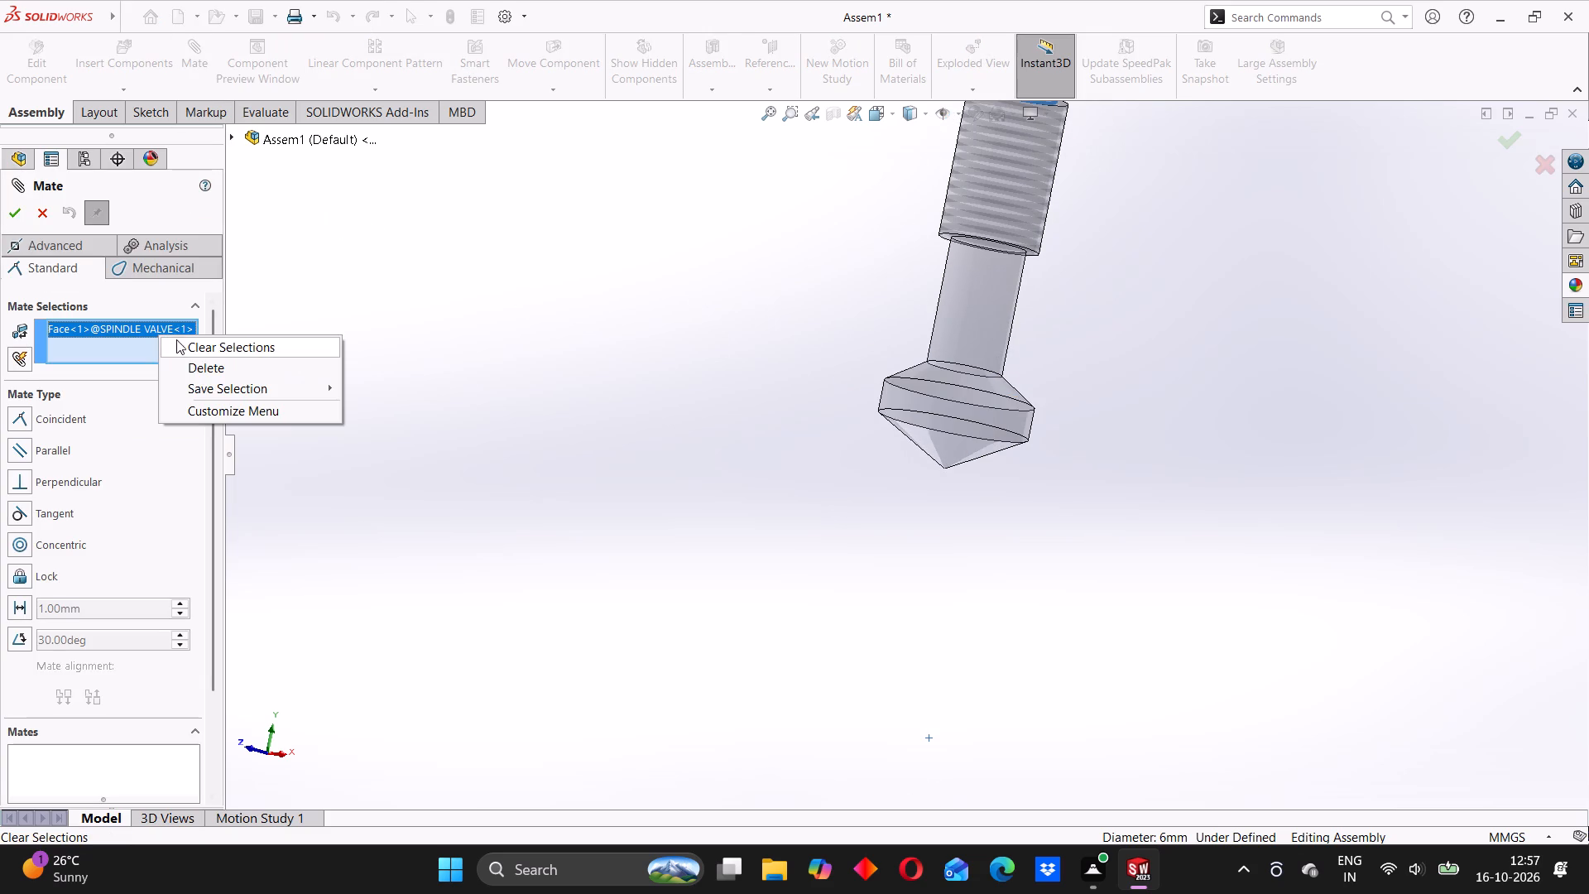
pyautogui.click(216, 346)
pyautogui.scroll(-3, 889, 399)
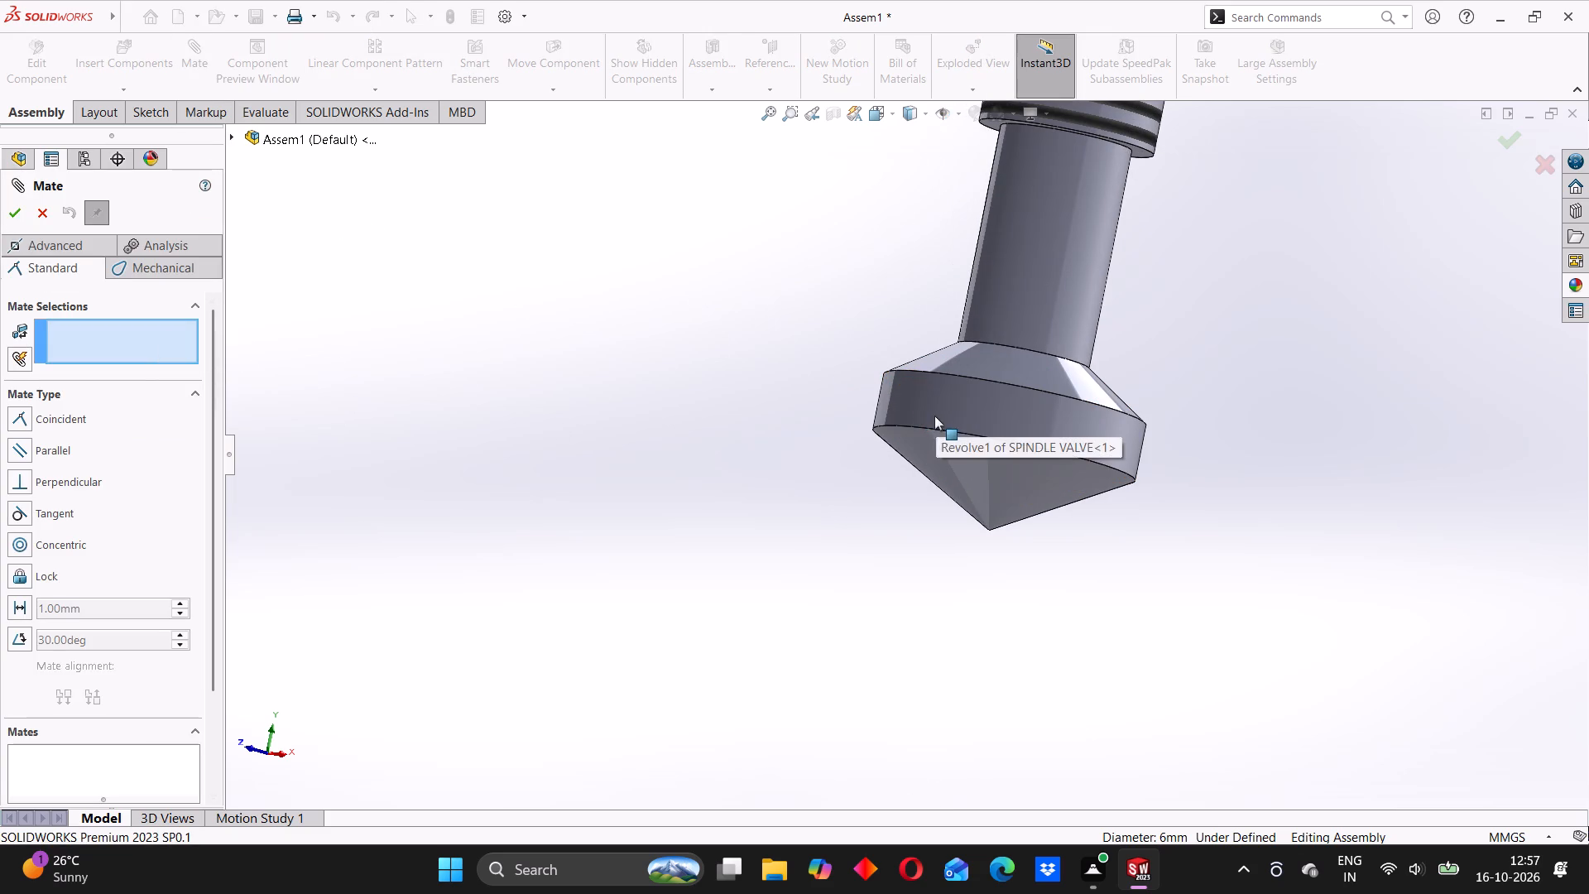
pyautogui.click(911, 426)
pyautogui.scroll(2, 910, 449)
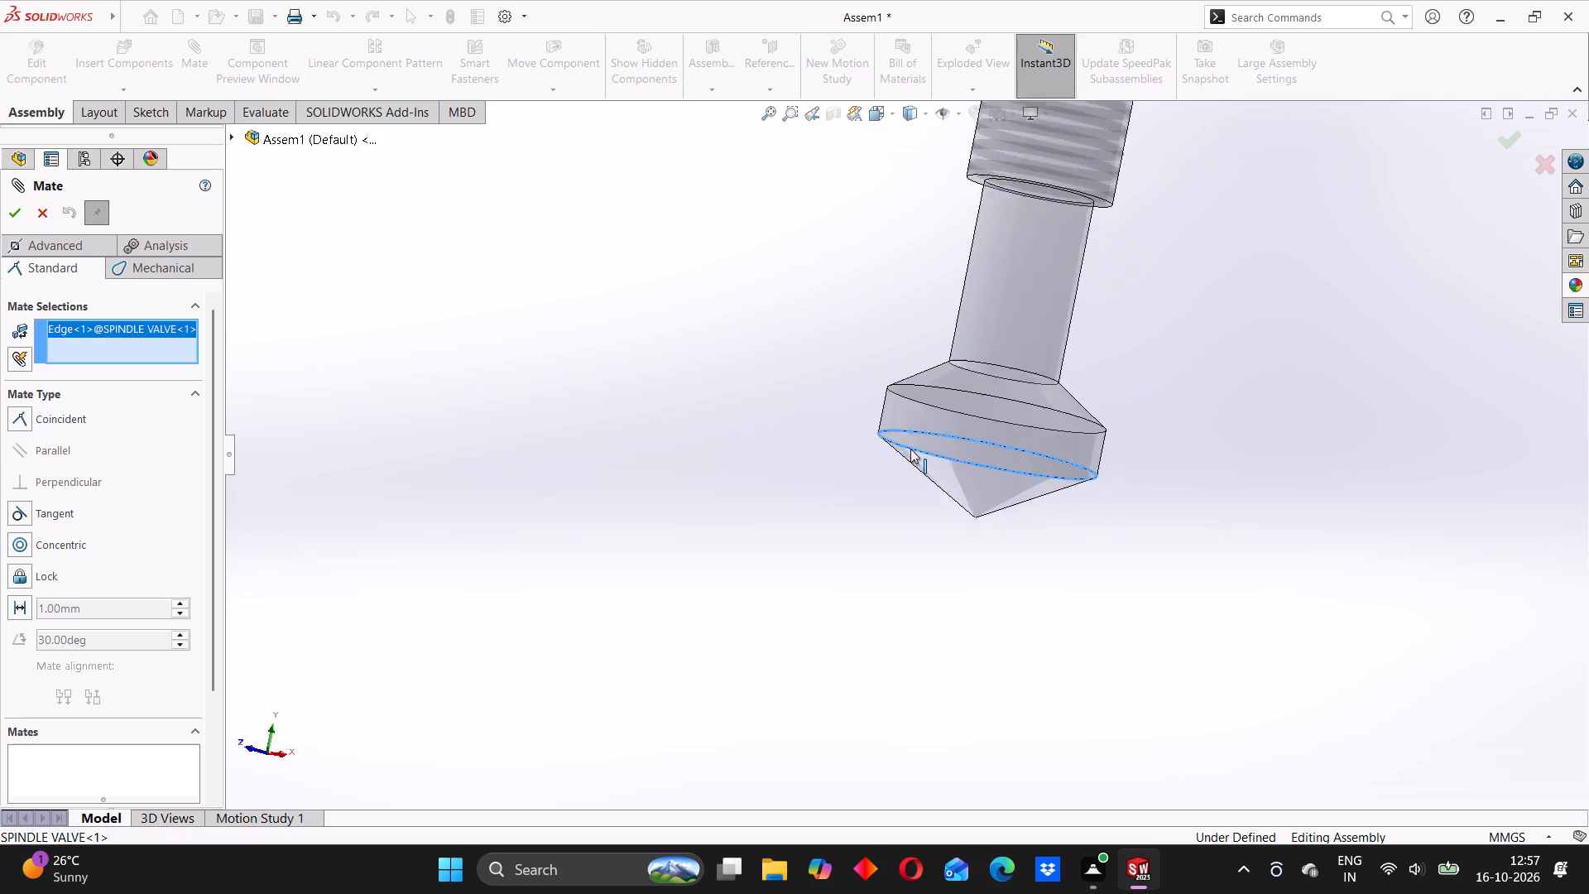
pyautogui.scroll(9, 910, 449)
pyautogui.scroll(3, 887, 688)
pyautogui.moveTo(889, 603); pyautogui.dragTo(874, 652, button='middle')
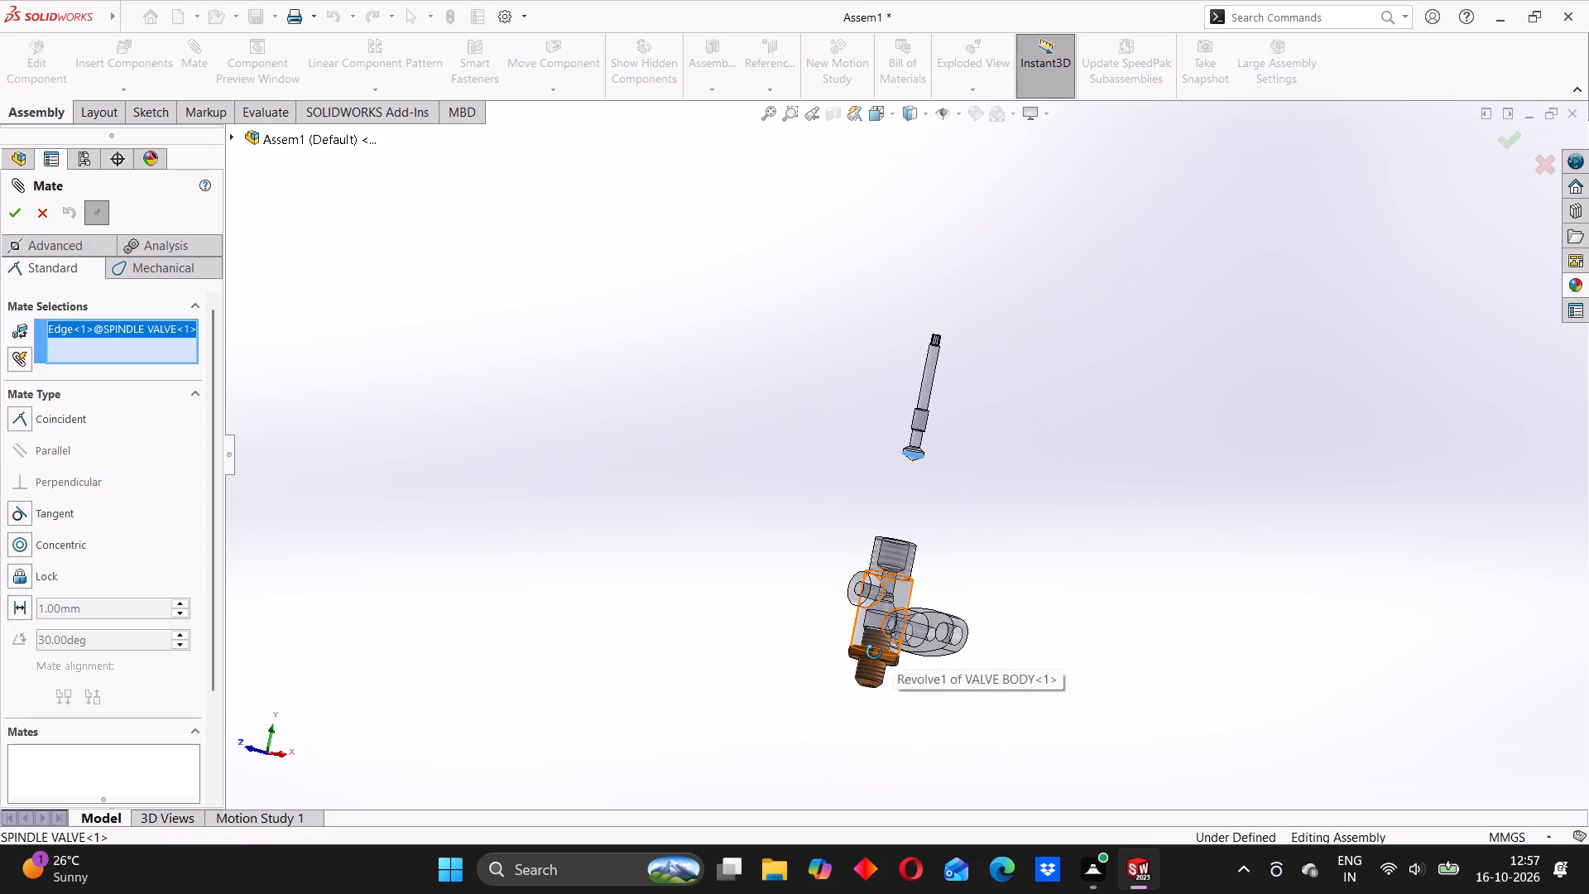
pyautogui.moveTo(874, 652); pyautogui.dragTo(850, 747, button='middle')
pyautogui.scroll(-9, 902, 596)
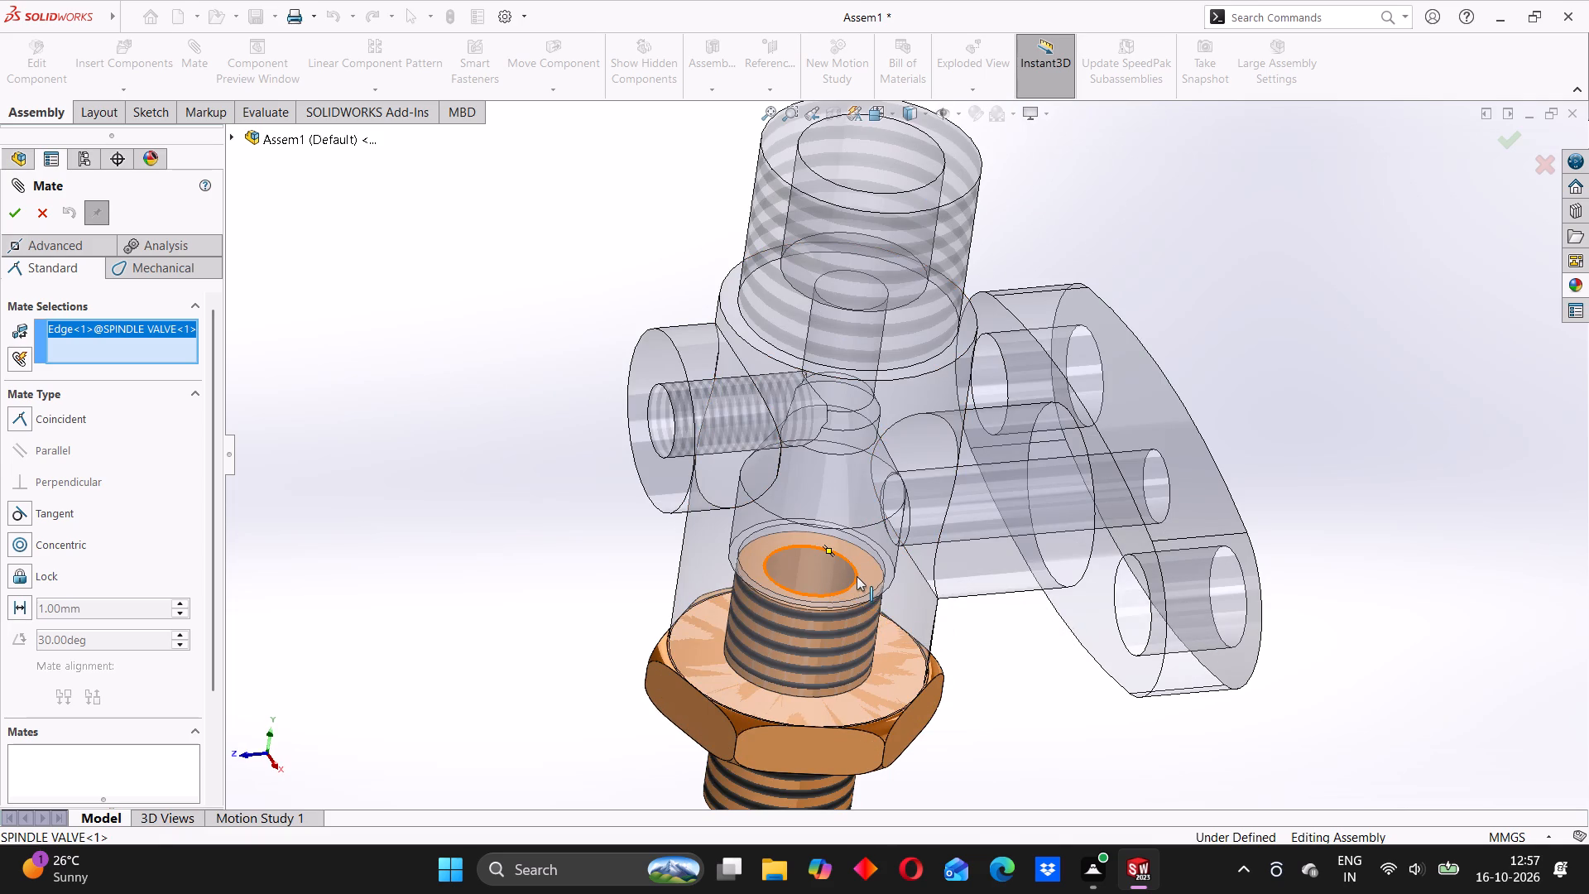
pyautogui.click(857, 576)
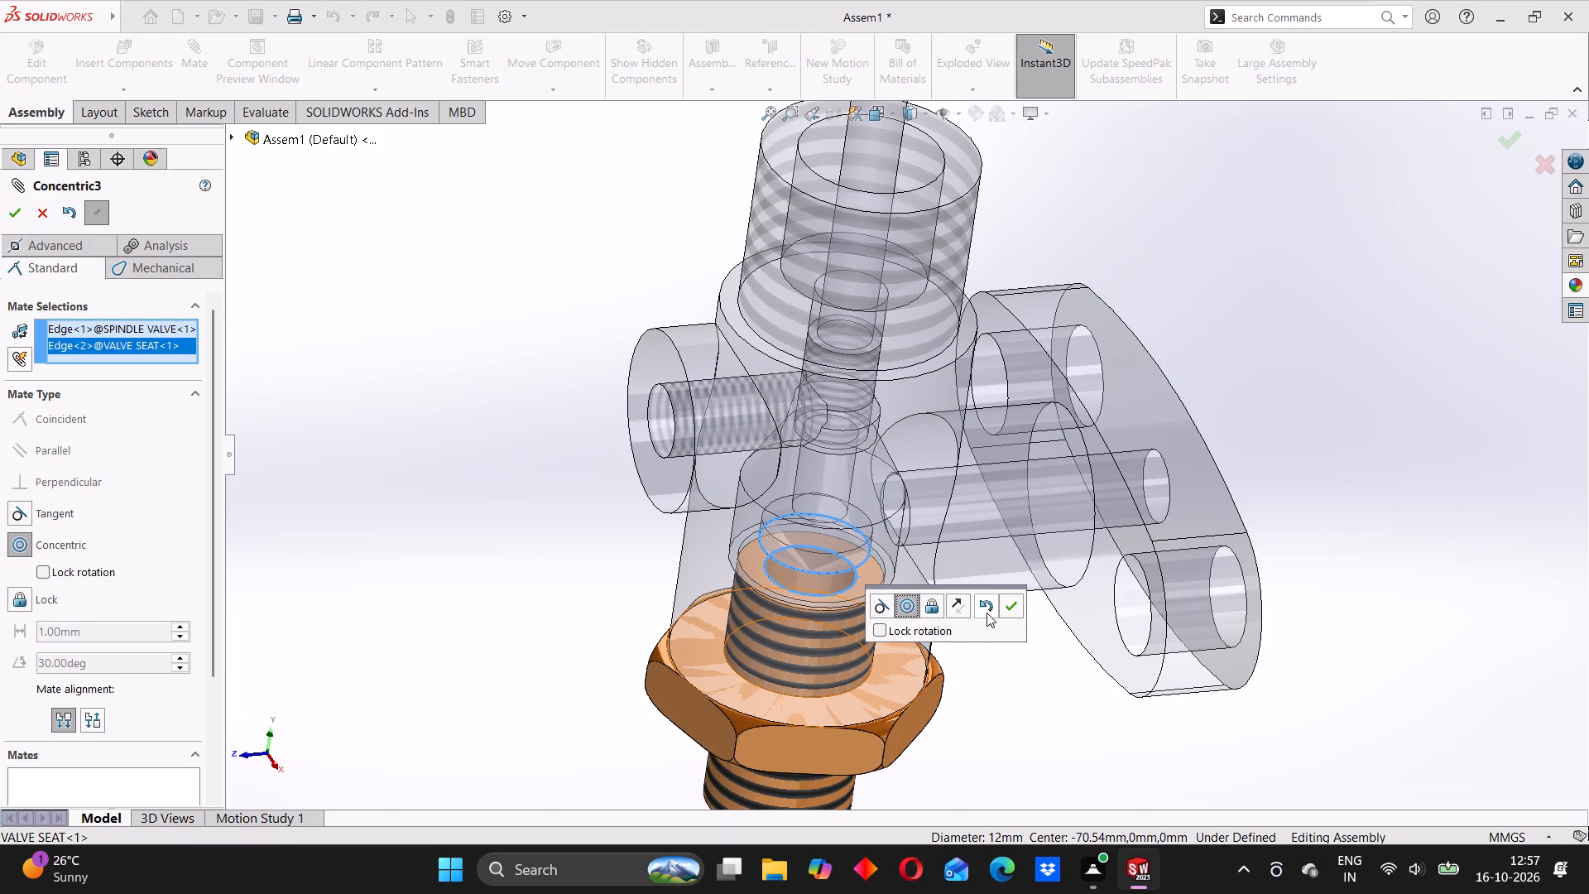
pyautogui.moveTo(993, 699); pyautogui.dragTo(991, 641, button='middle')
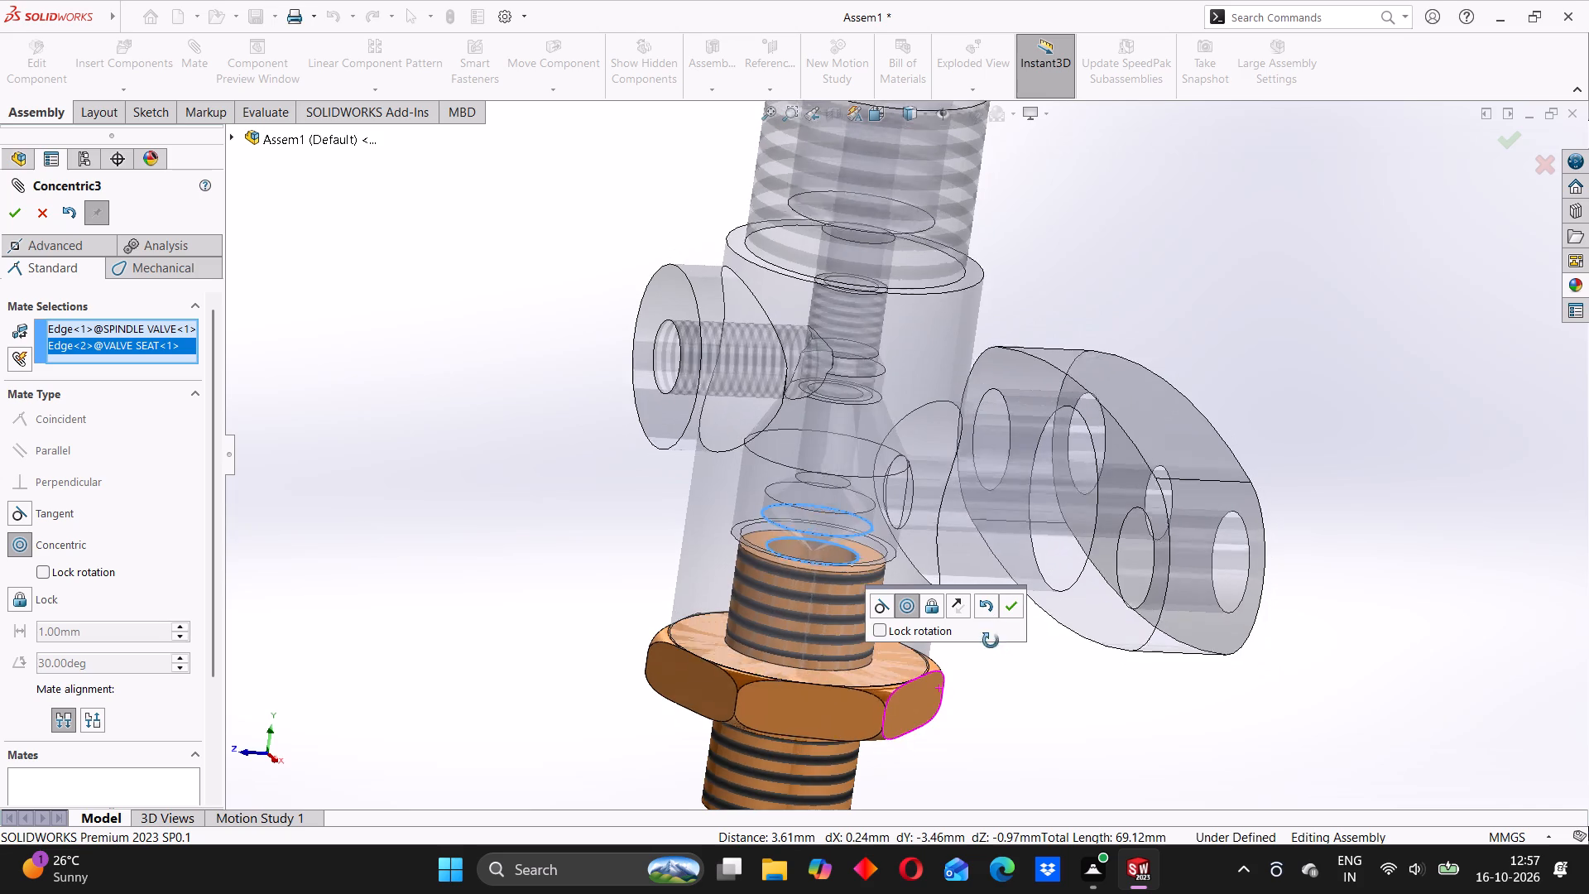
pyautogui.moveTo(991, 641); pyautogui.dragTo(993, 653, button='middle')
pyautogui.click(1011, 603)
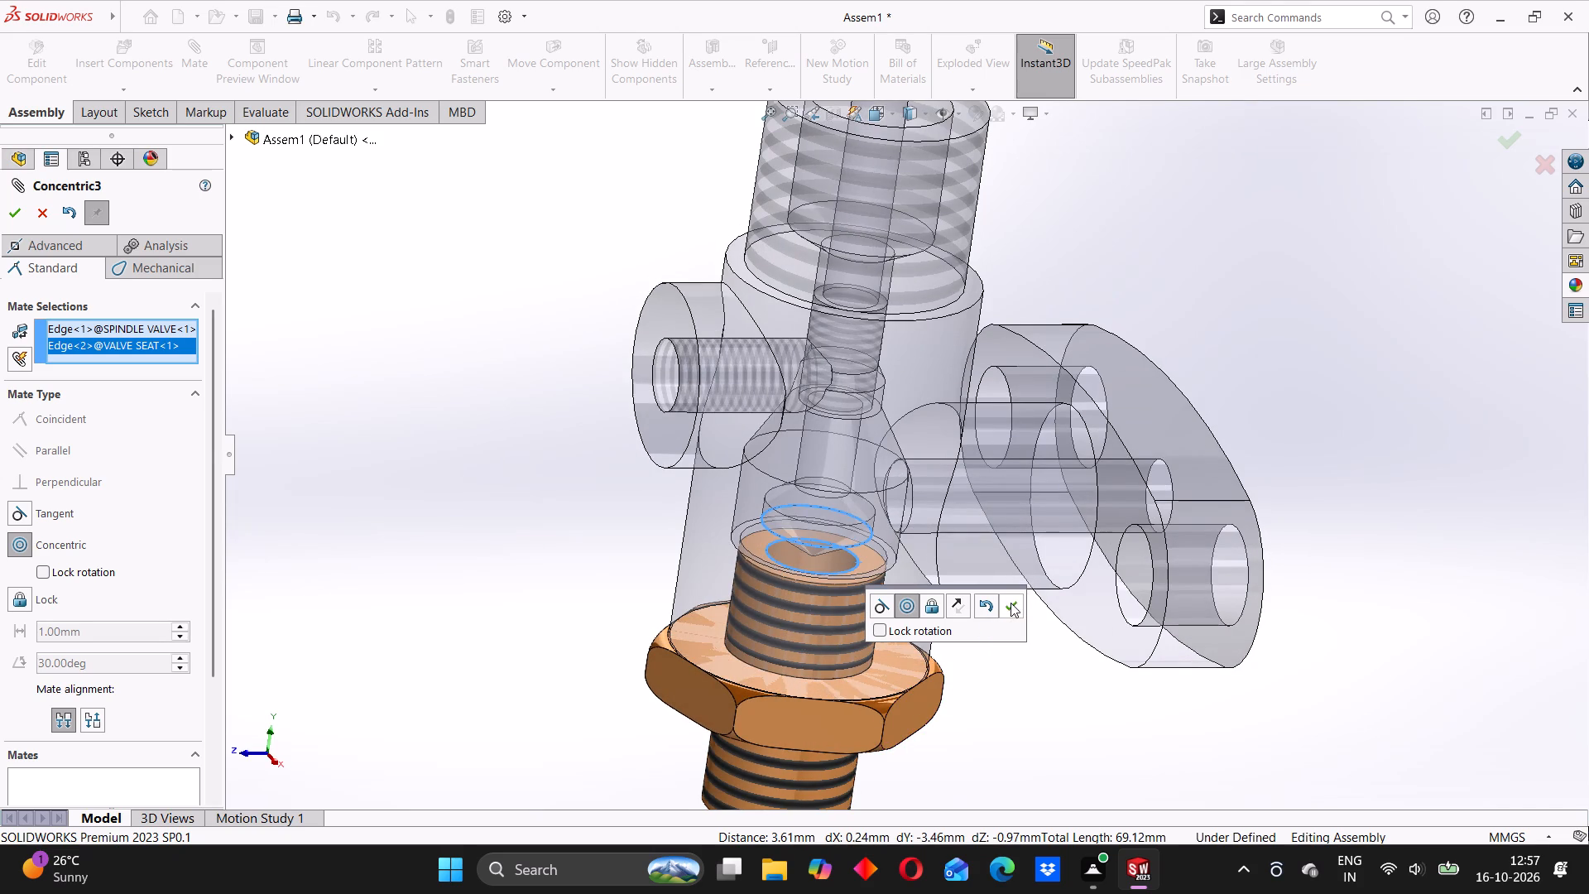
# Slide the spindle valve slightly along its axis to place its conical tip at the valve seat's bore.
pyautogui.scroll(-3, 814, 523)
pyautogui.moveTo(811, 551); pyautogui.dragTo(815, 530, button='middle')
pyautogui.moveTo(818, 520); pyautogui.dragTo(821, 552)
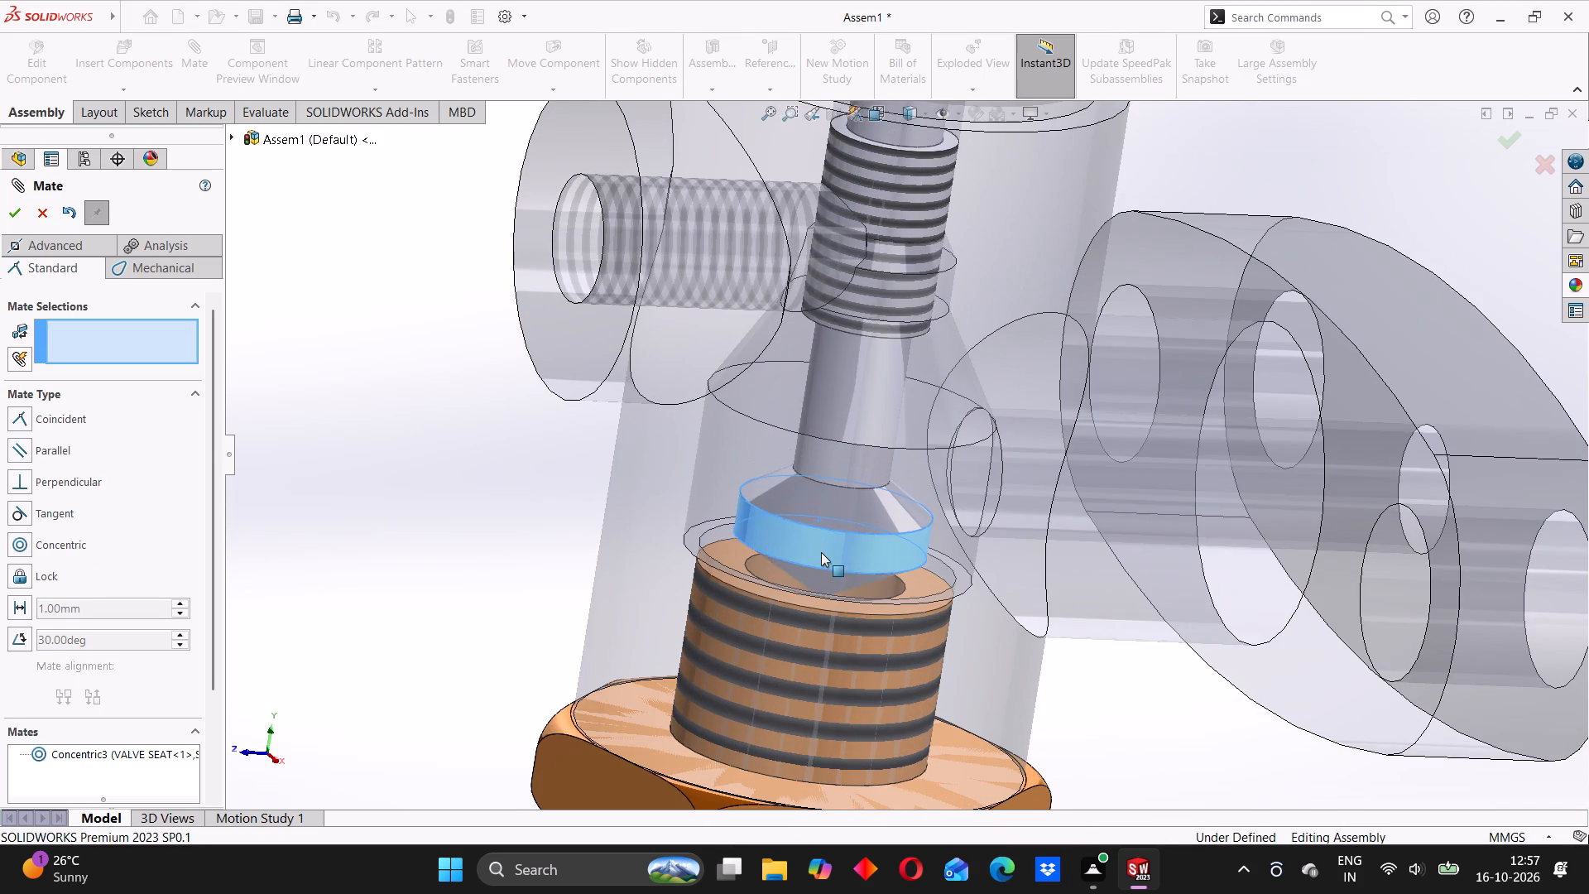
pyautogui.moveTo(821, 552); pyautogui.dragTo(825, 547)
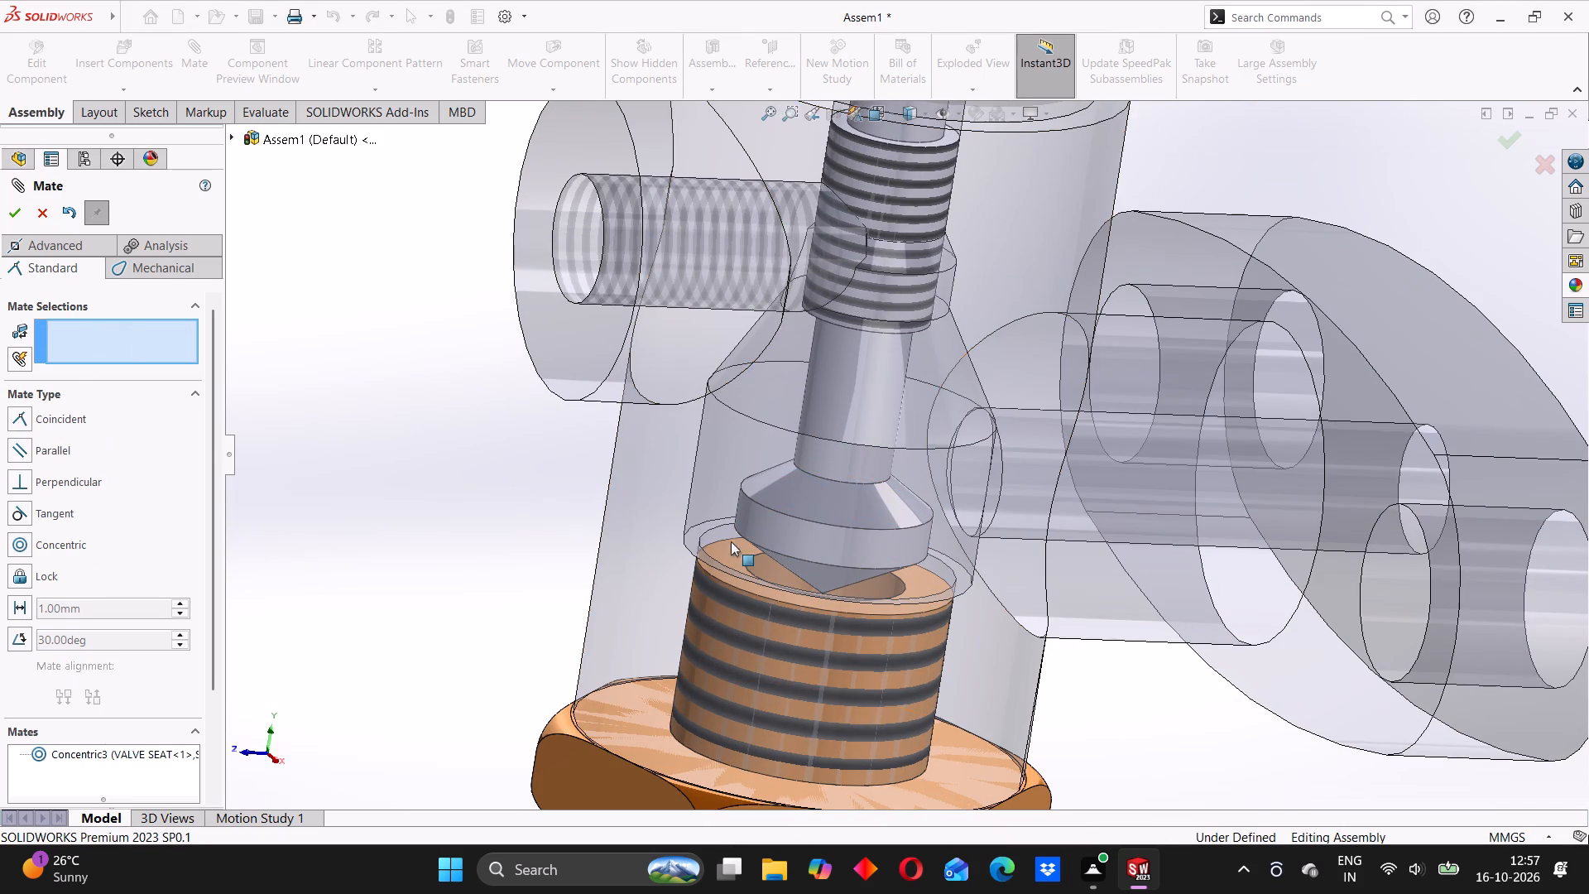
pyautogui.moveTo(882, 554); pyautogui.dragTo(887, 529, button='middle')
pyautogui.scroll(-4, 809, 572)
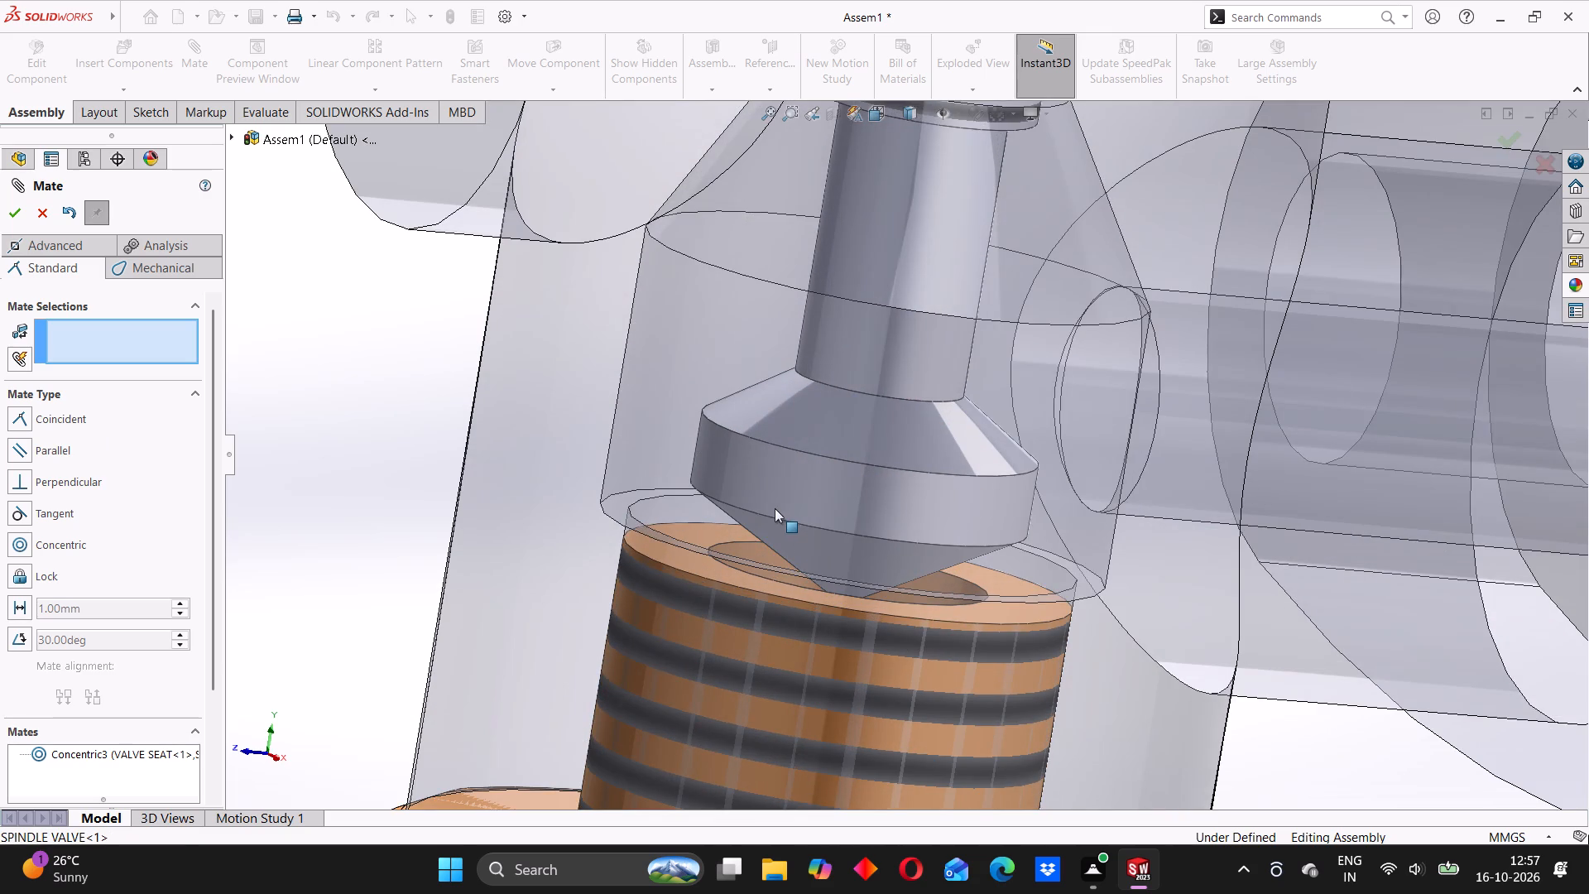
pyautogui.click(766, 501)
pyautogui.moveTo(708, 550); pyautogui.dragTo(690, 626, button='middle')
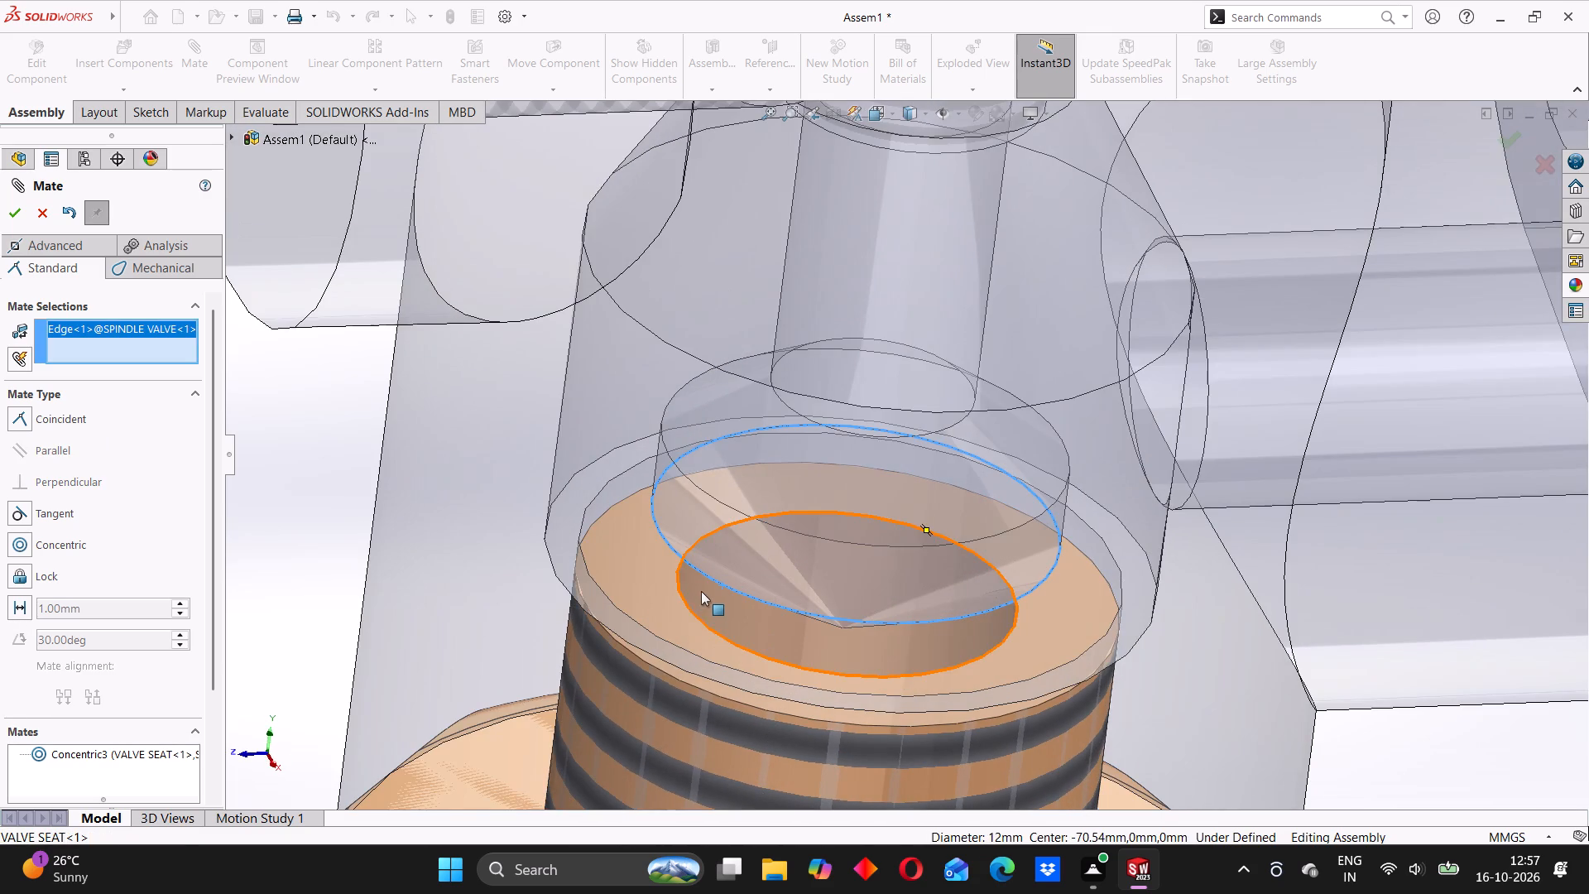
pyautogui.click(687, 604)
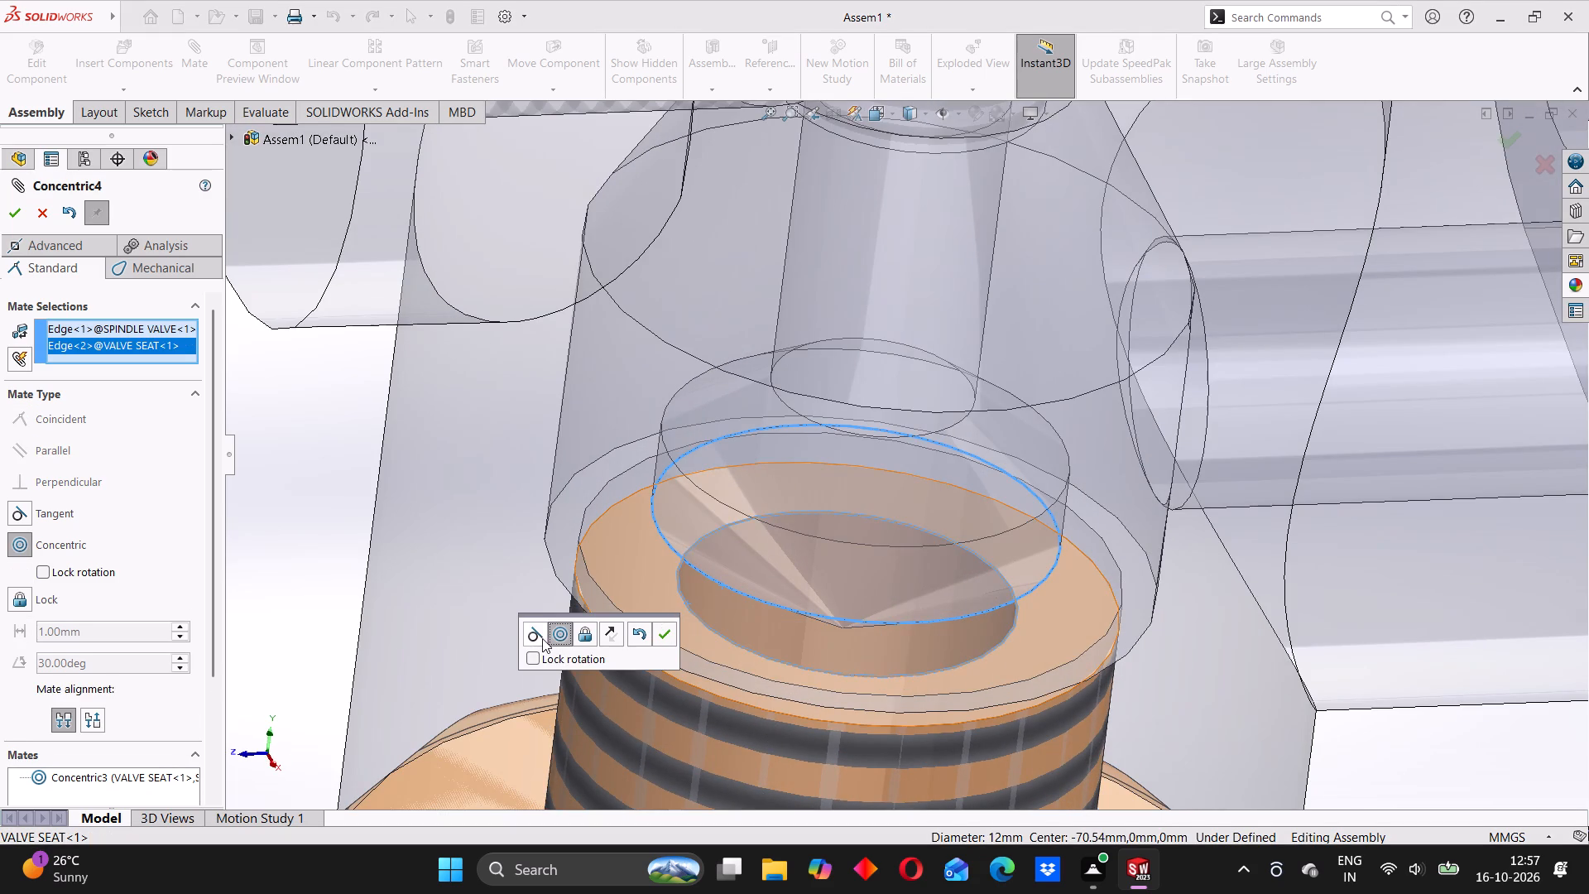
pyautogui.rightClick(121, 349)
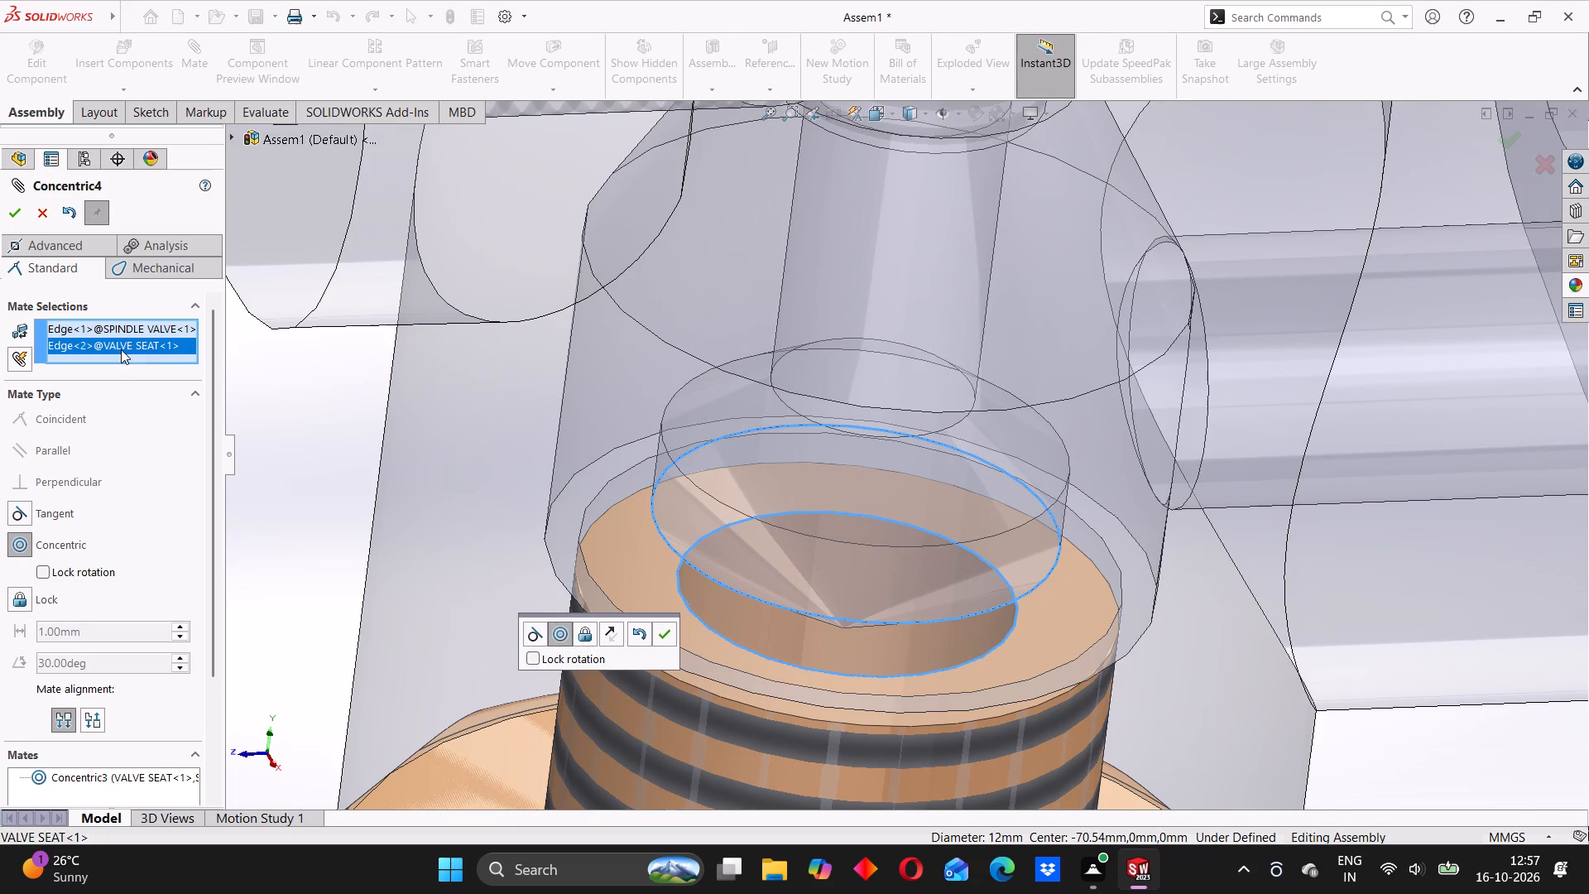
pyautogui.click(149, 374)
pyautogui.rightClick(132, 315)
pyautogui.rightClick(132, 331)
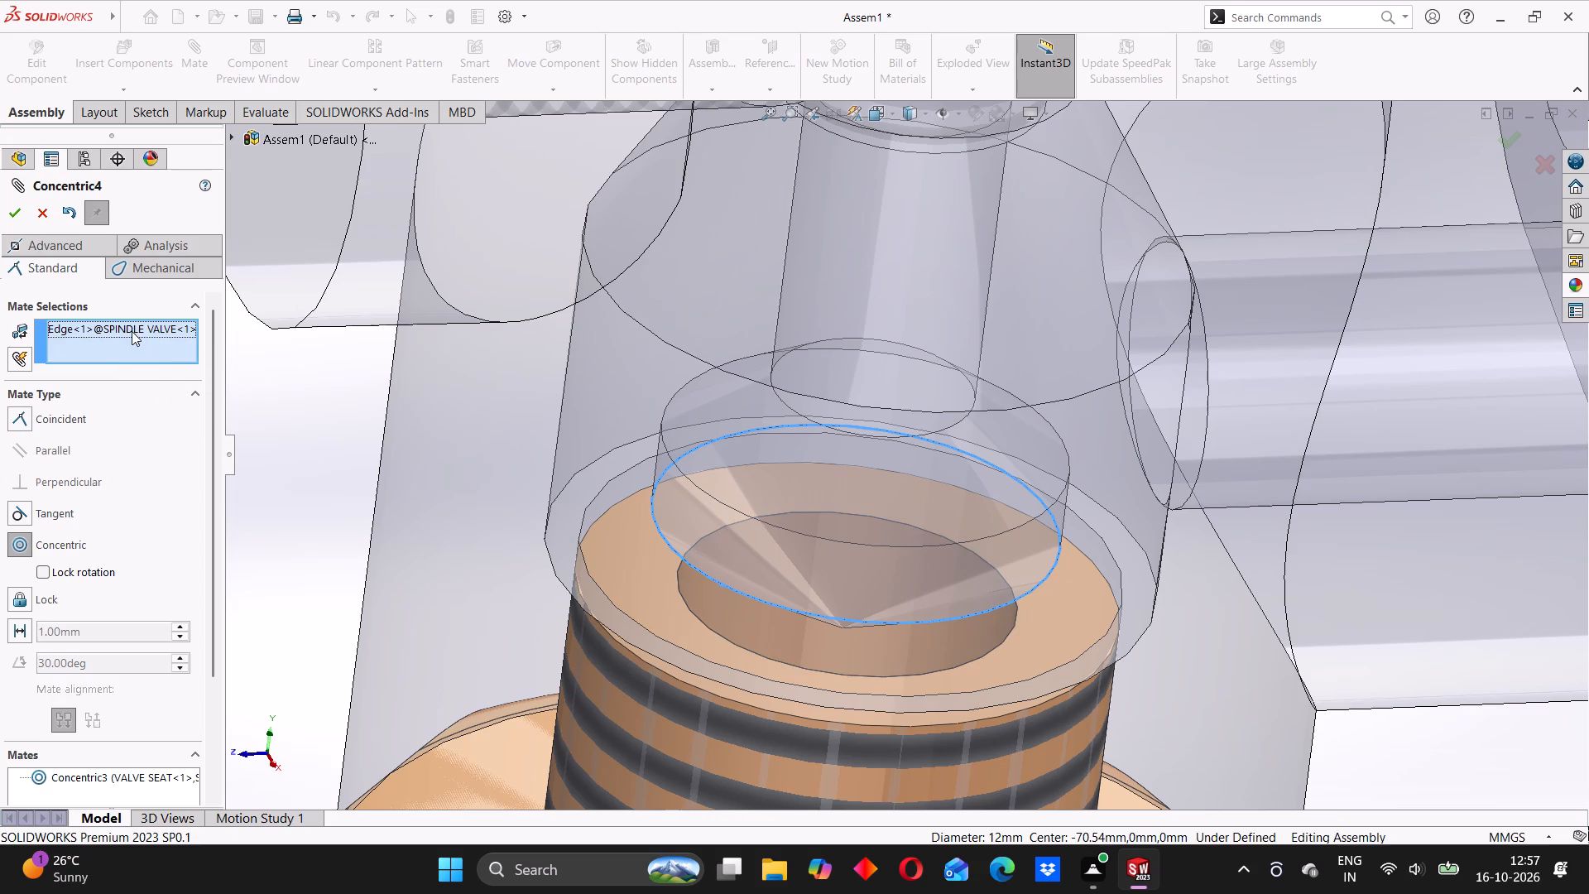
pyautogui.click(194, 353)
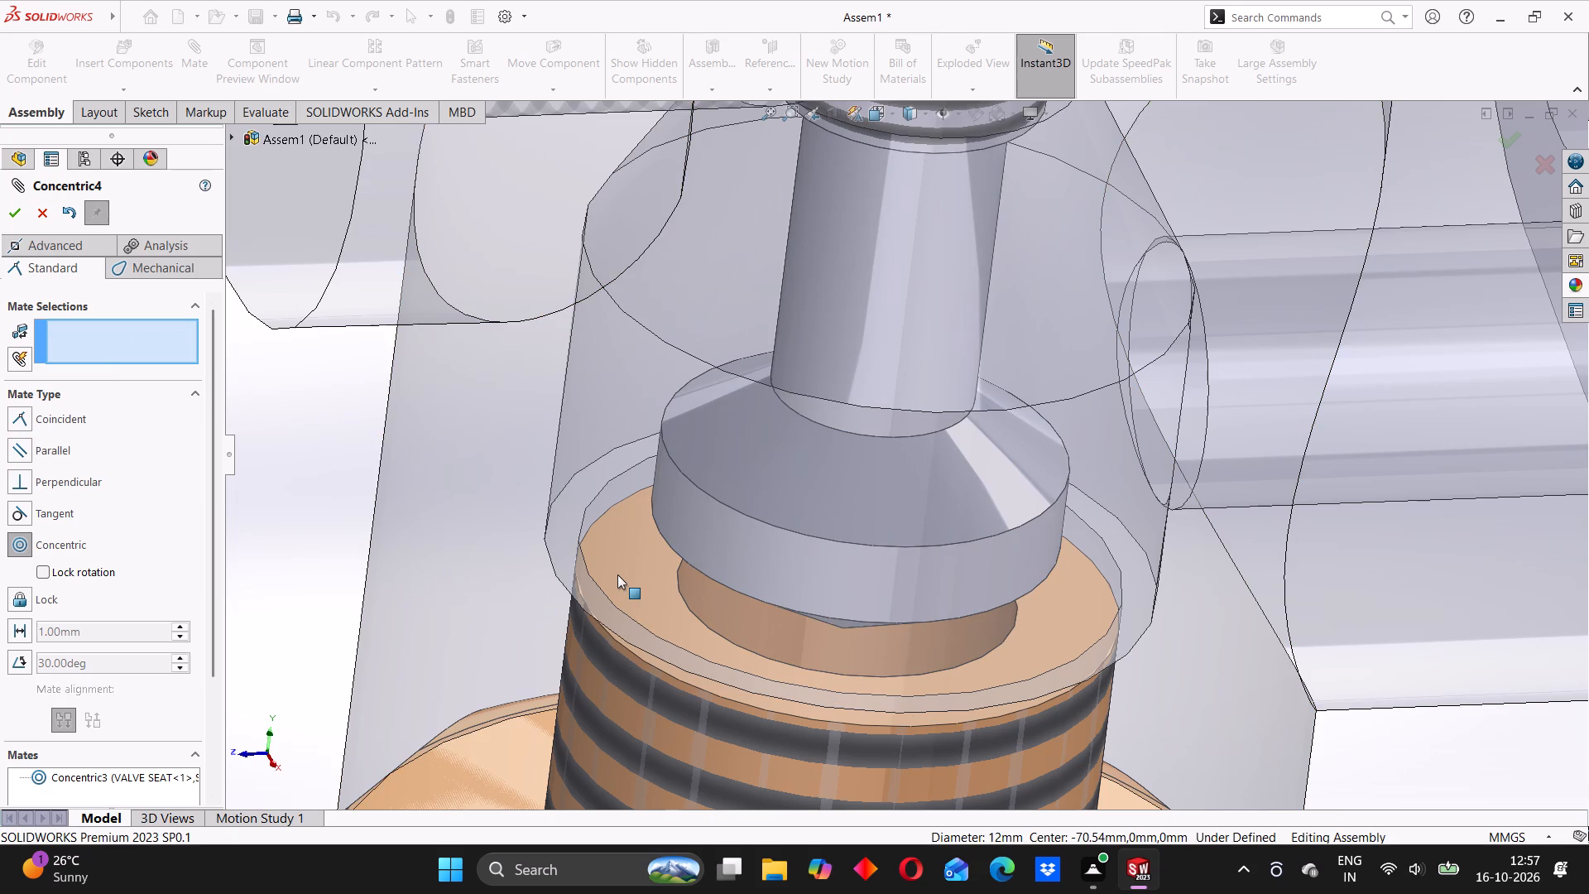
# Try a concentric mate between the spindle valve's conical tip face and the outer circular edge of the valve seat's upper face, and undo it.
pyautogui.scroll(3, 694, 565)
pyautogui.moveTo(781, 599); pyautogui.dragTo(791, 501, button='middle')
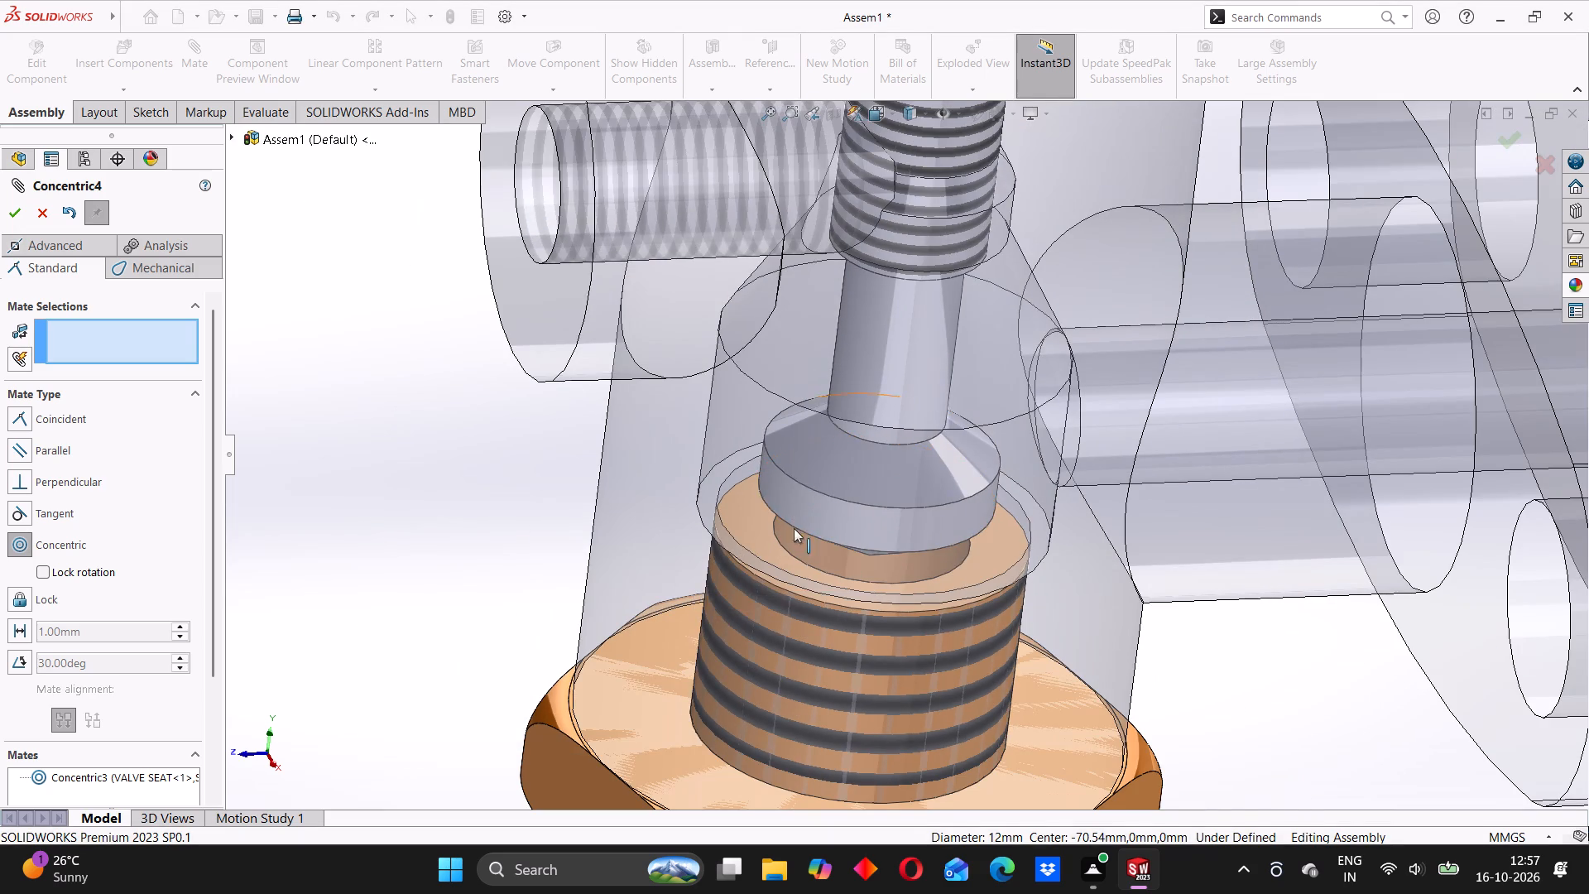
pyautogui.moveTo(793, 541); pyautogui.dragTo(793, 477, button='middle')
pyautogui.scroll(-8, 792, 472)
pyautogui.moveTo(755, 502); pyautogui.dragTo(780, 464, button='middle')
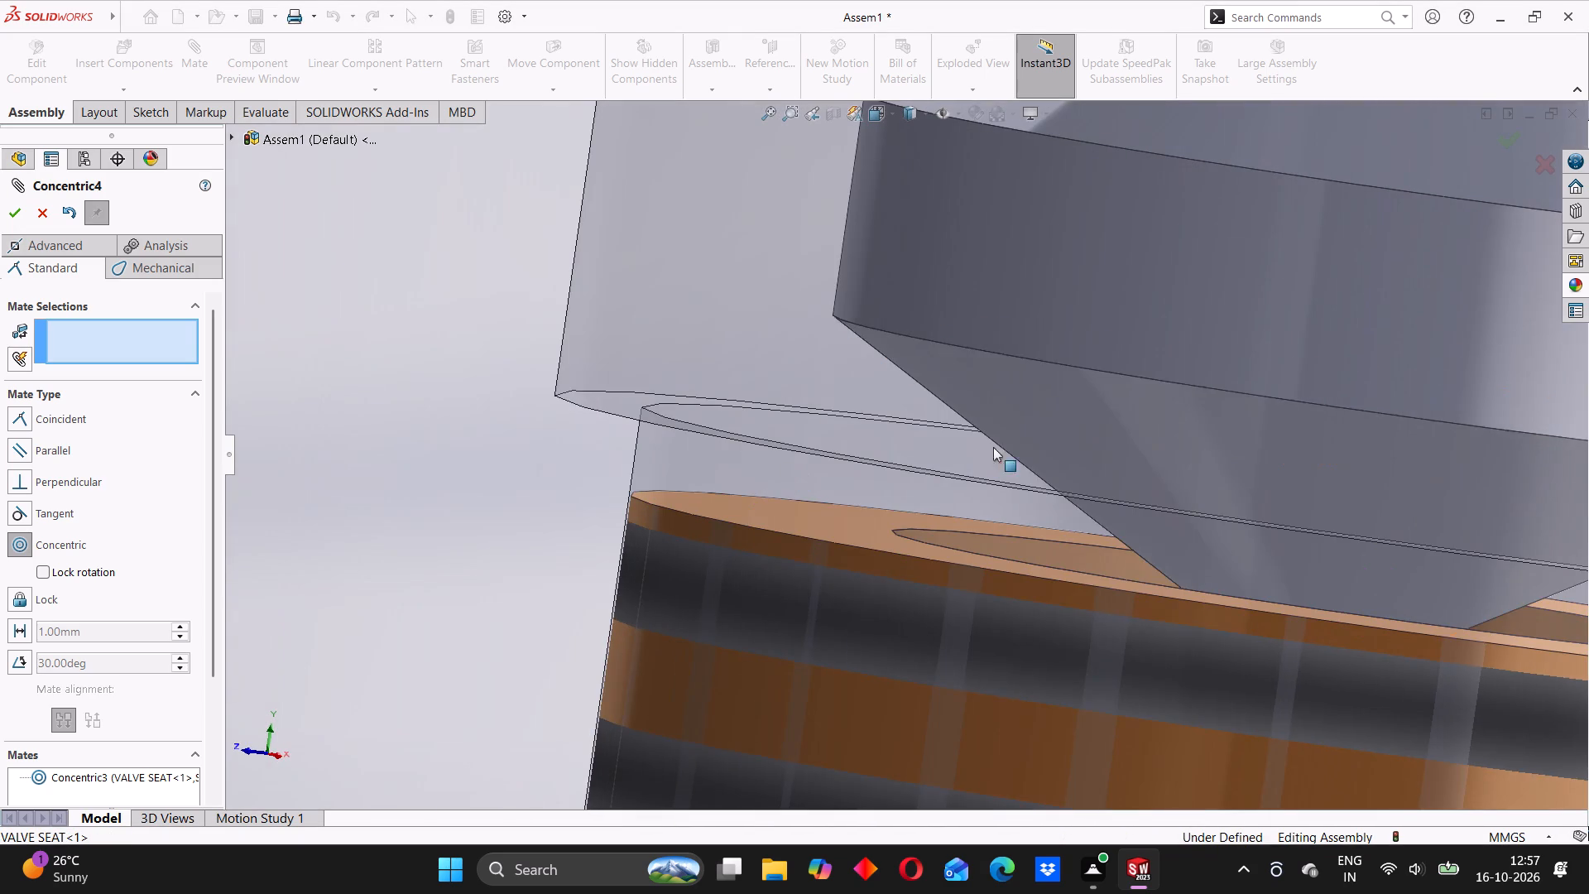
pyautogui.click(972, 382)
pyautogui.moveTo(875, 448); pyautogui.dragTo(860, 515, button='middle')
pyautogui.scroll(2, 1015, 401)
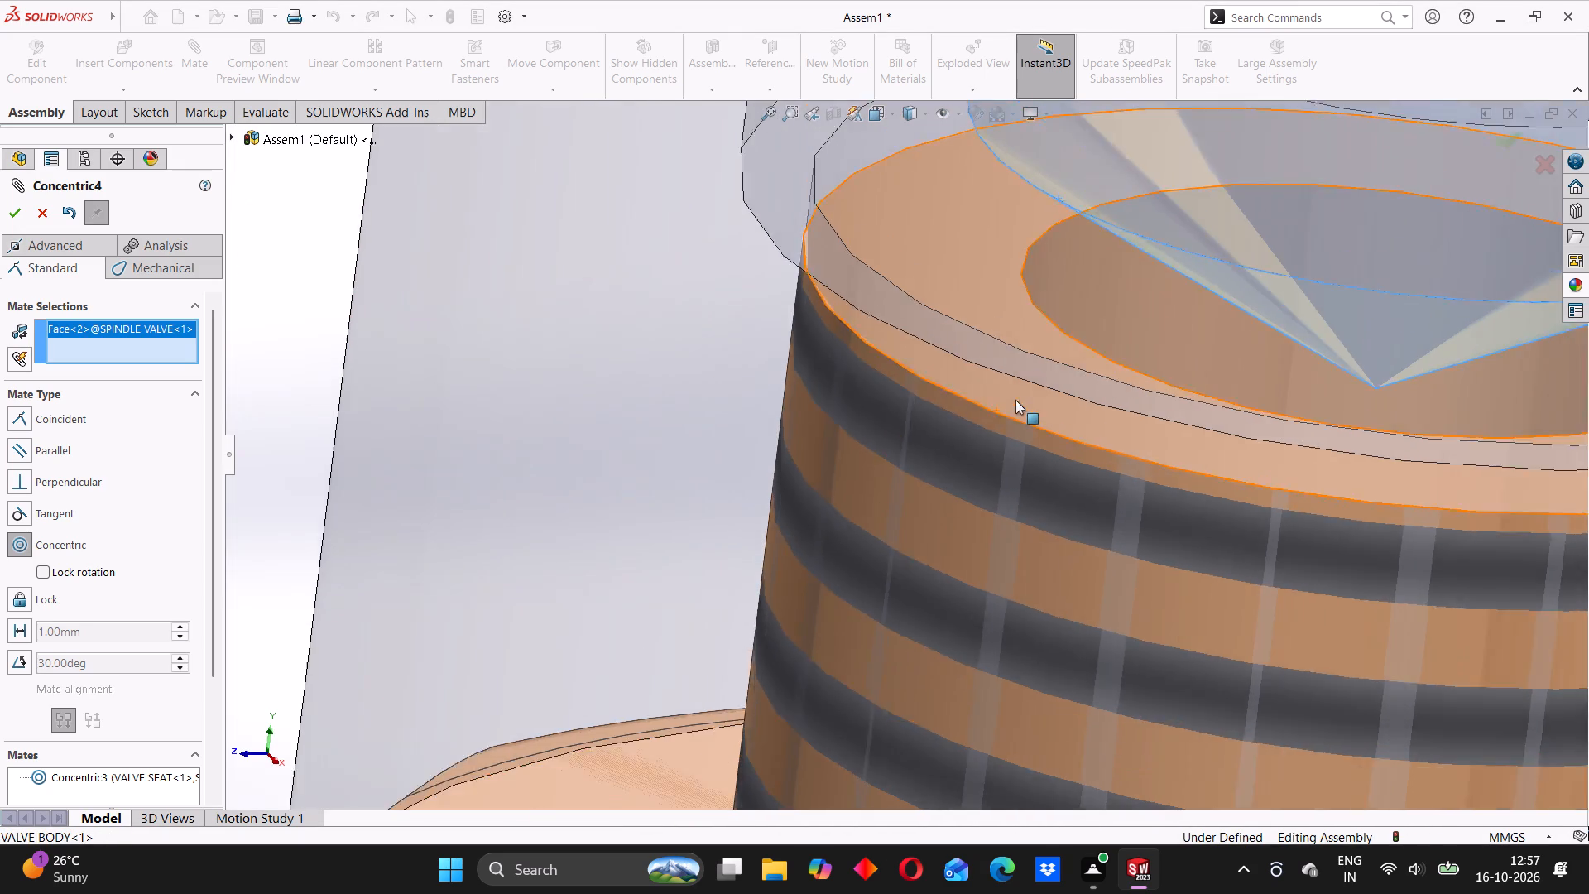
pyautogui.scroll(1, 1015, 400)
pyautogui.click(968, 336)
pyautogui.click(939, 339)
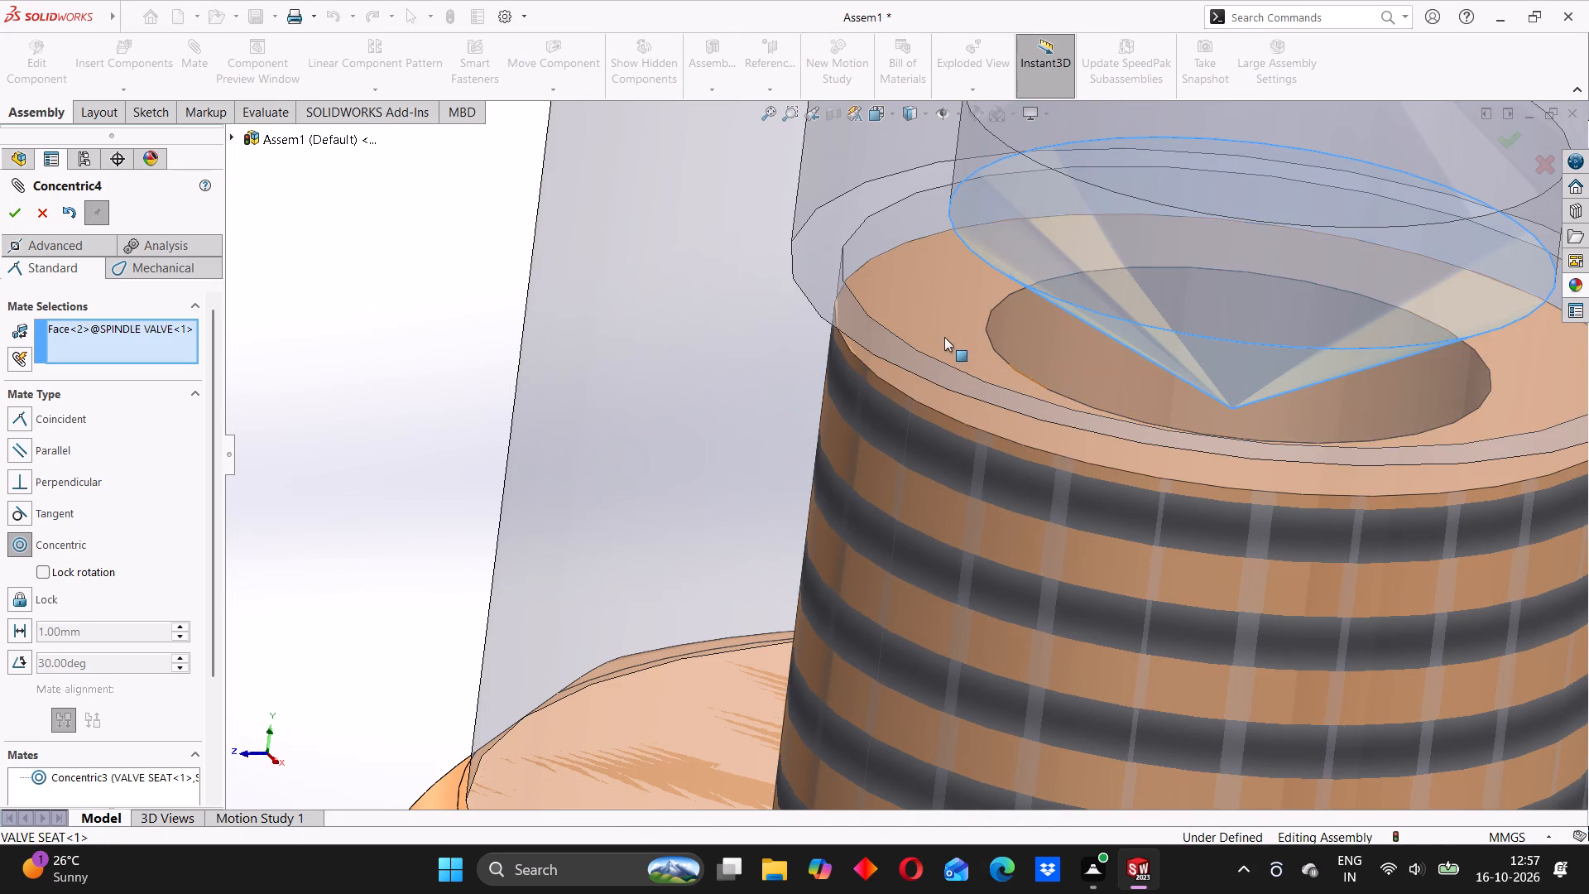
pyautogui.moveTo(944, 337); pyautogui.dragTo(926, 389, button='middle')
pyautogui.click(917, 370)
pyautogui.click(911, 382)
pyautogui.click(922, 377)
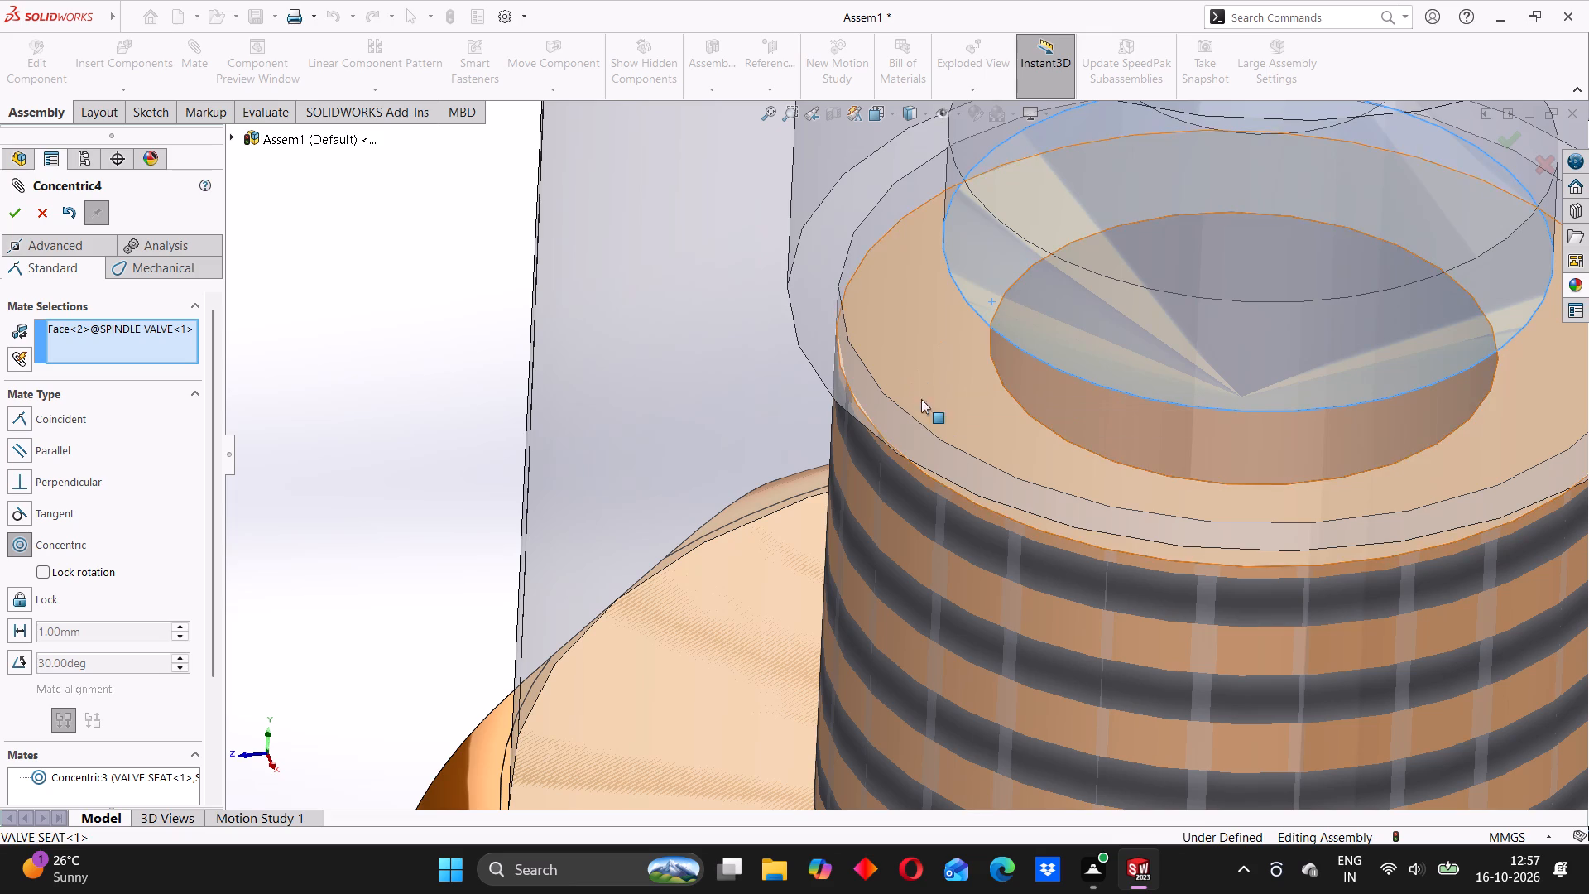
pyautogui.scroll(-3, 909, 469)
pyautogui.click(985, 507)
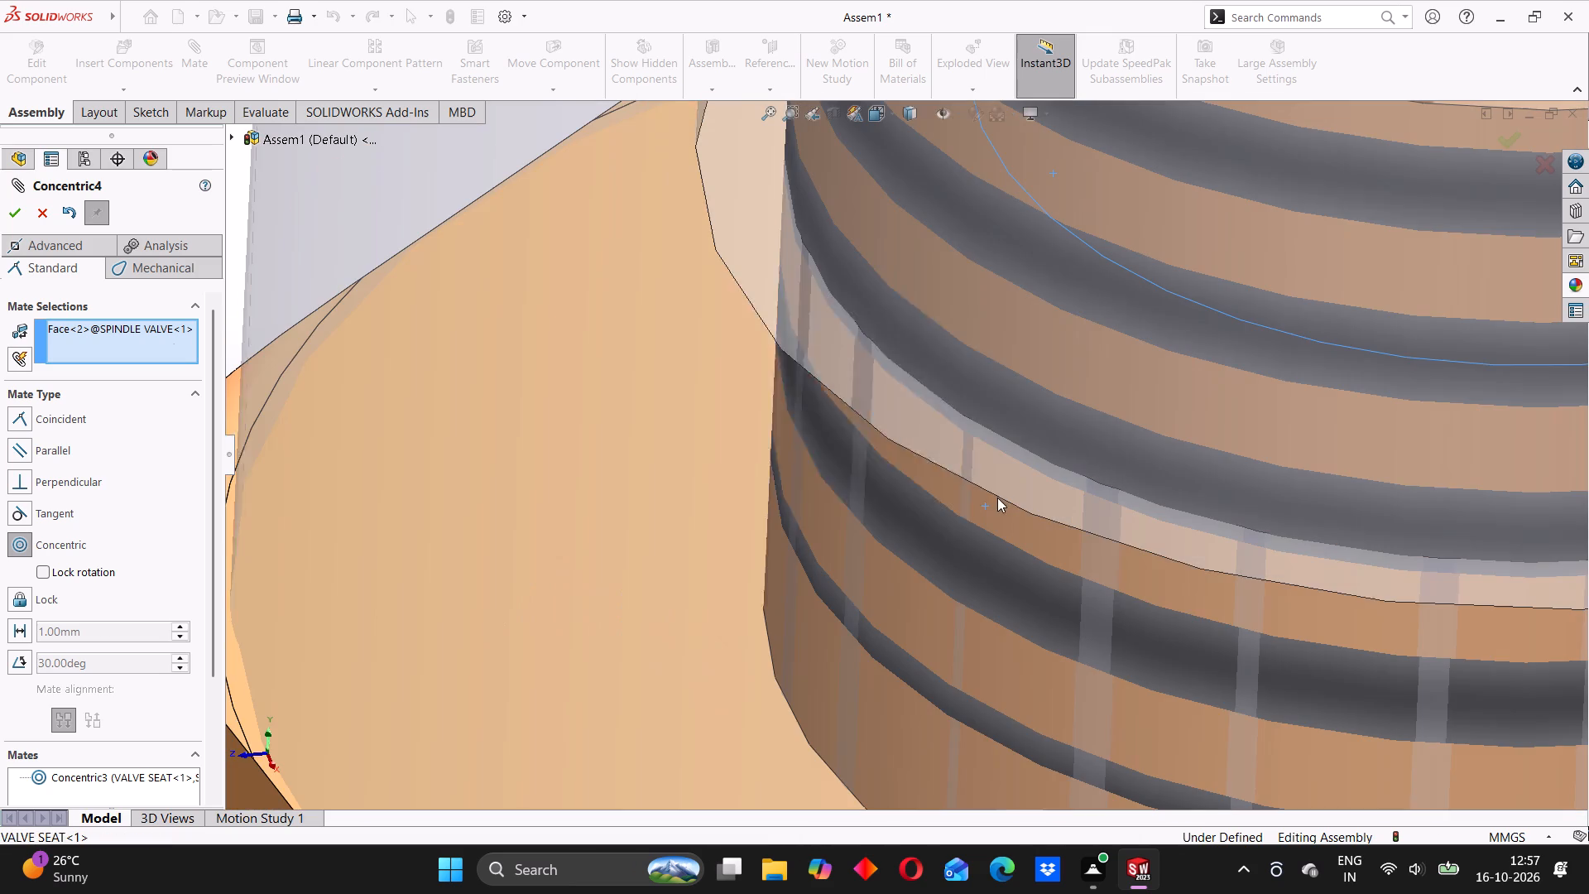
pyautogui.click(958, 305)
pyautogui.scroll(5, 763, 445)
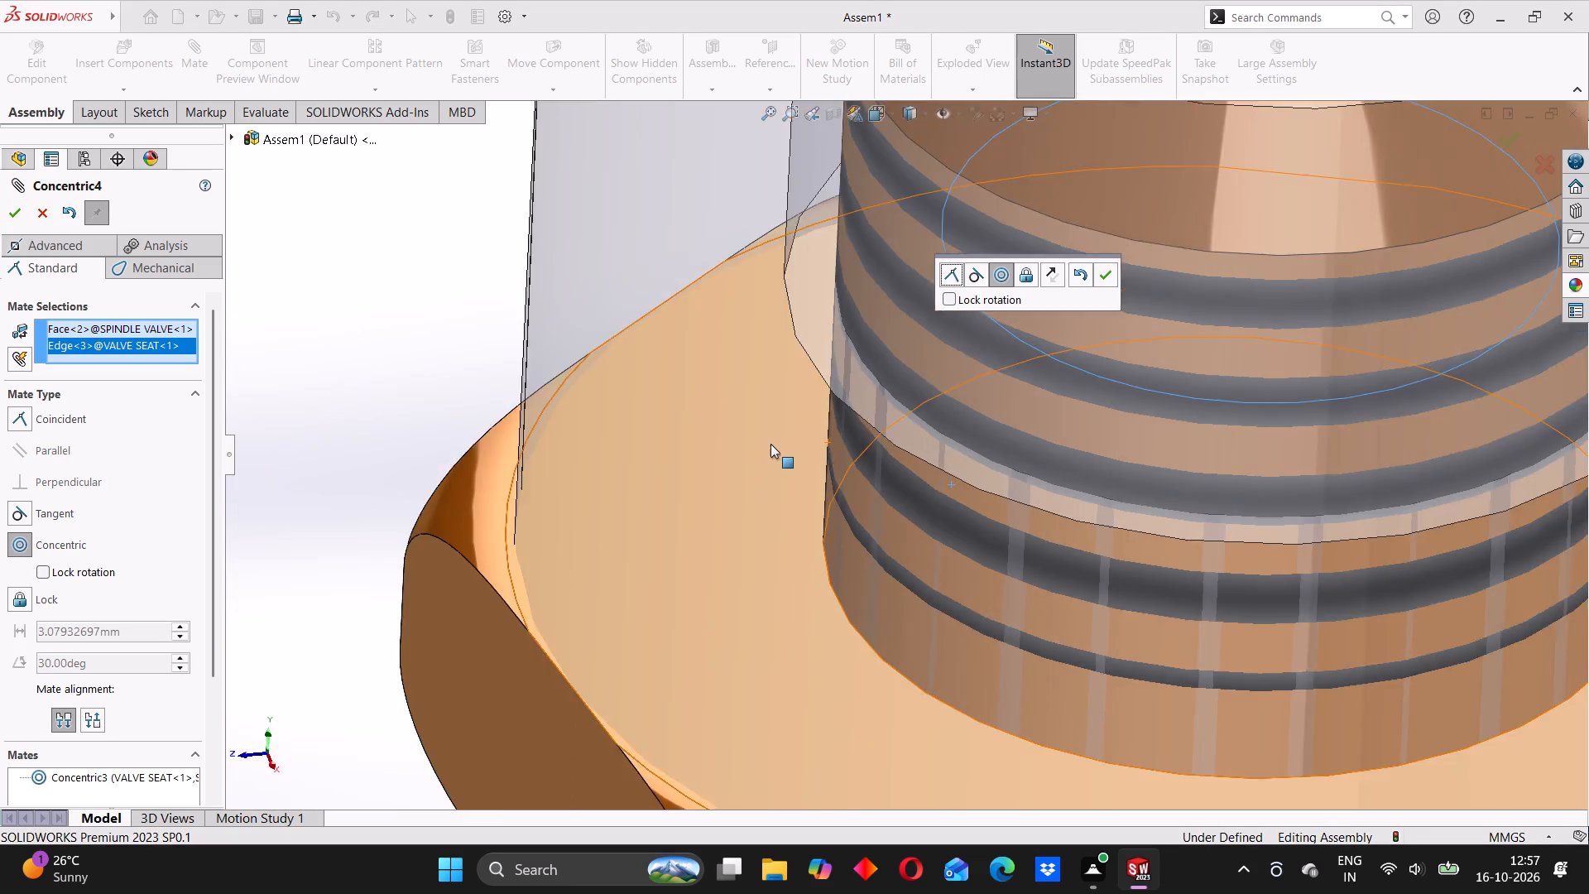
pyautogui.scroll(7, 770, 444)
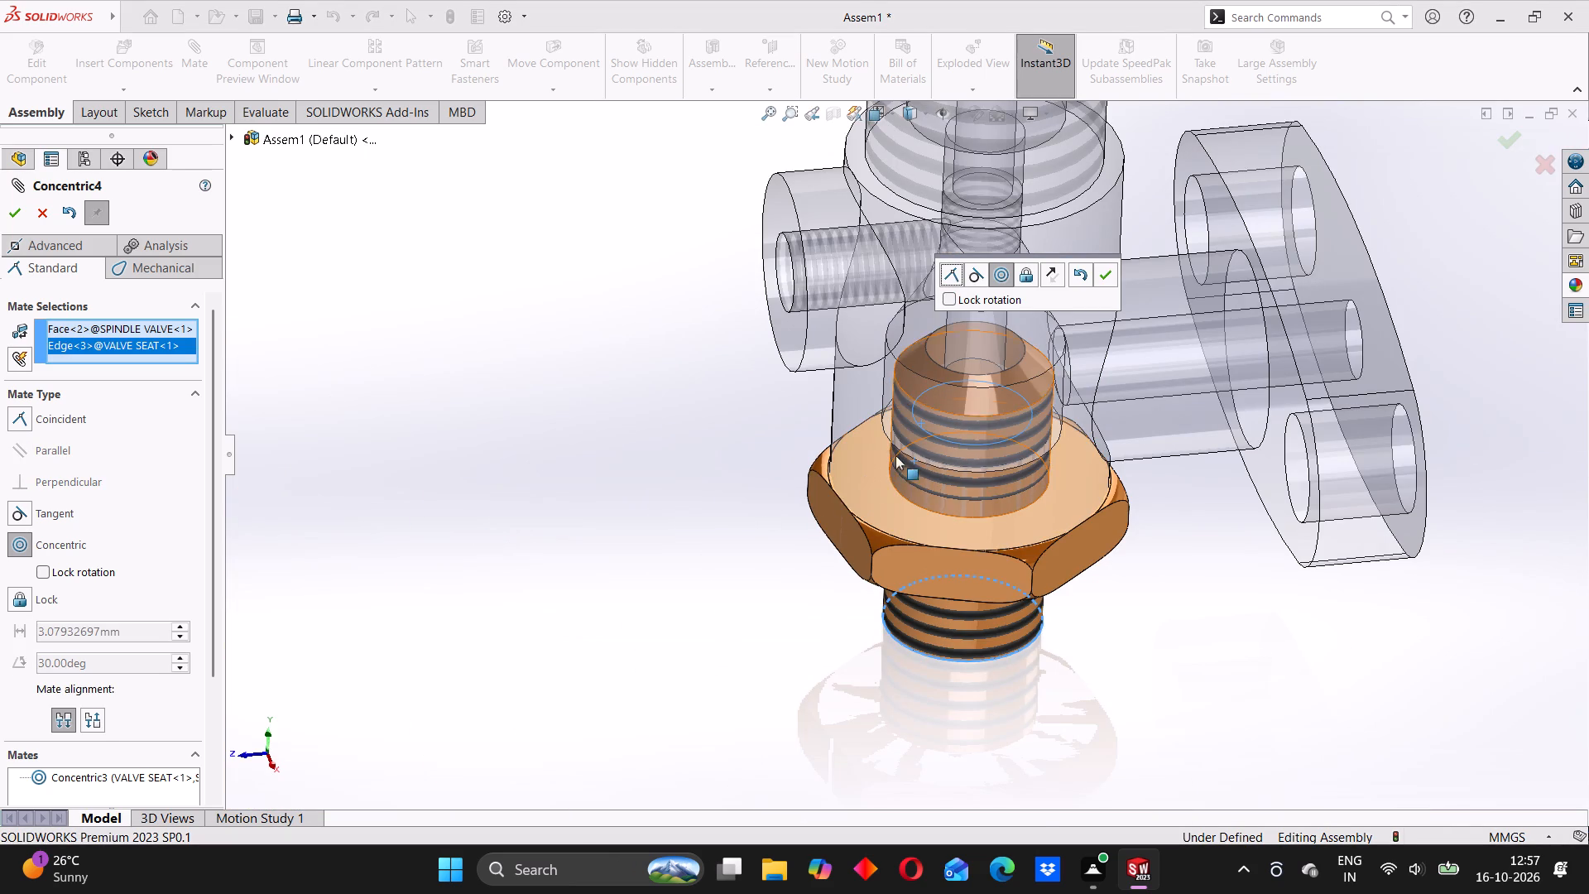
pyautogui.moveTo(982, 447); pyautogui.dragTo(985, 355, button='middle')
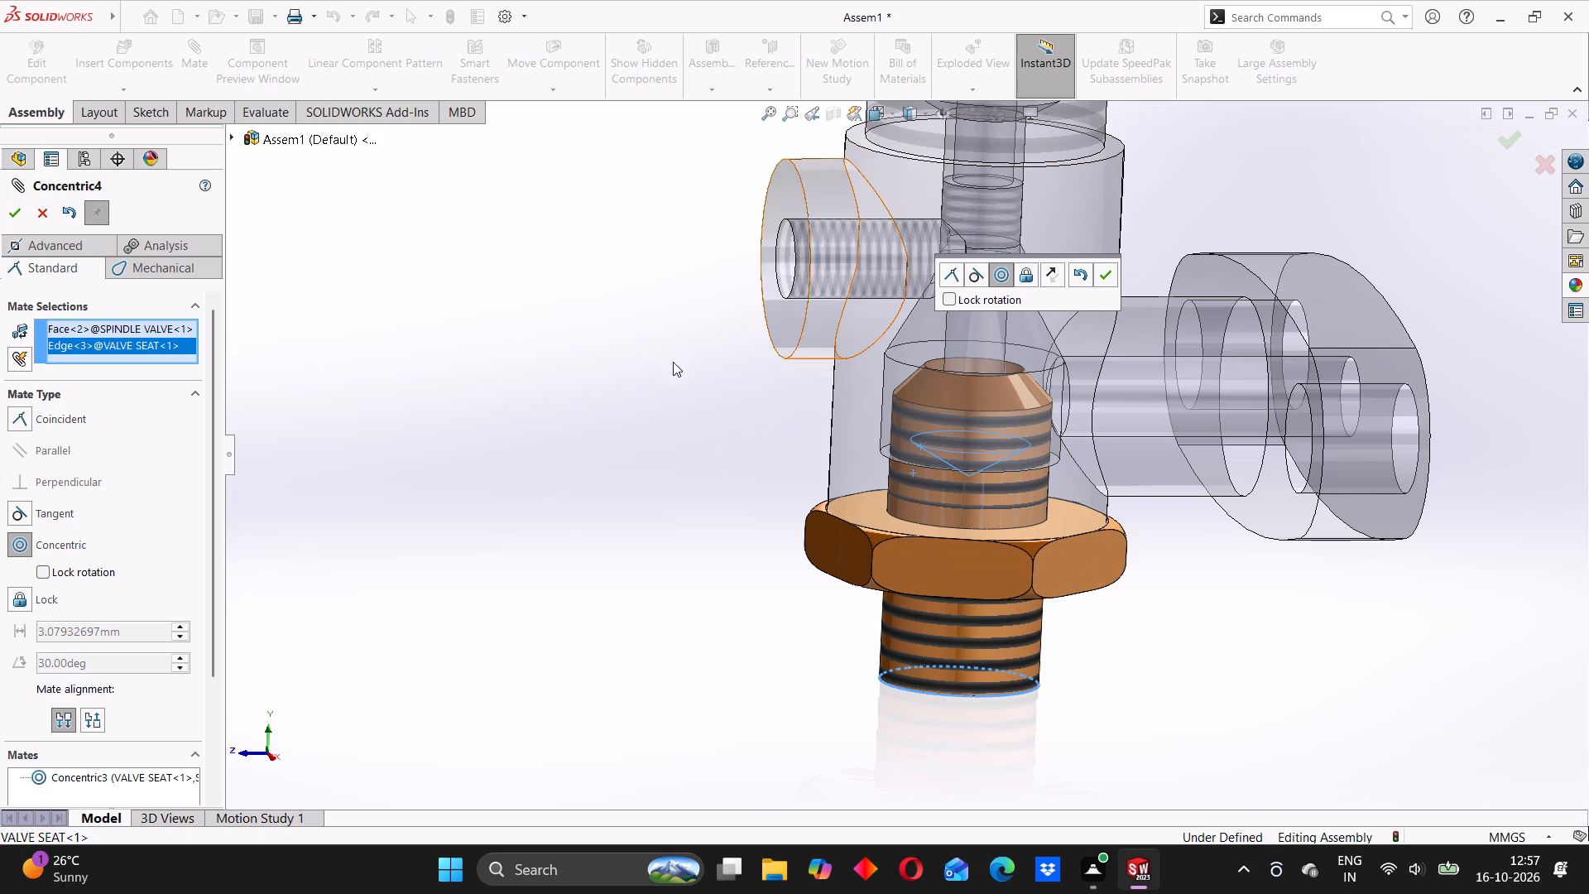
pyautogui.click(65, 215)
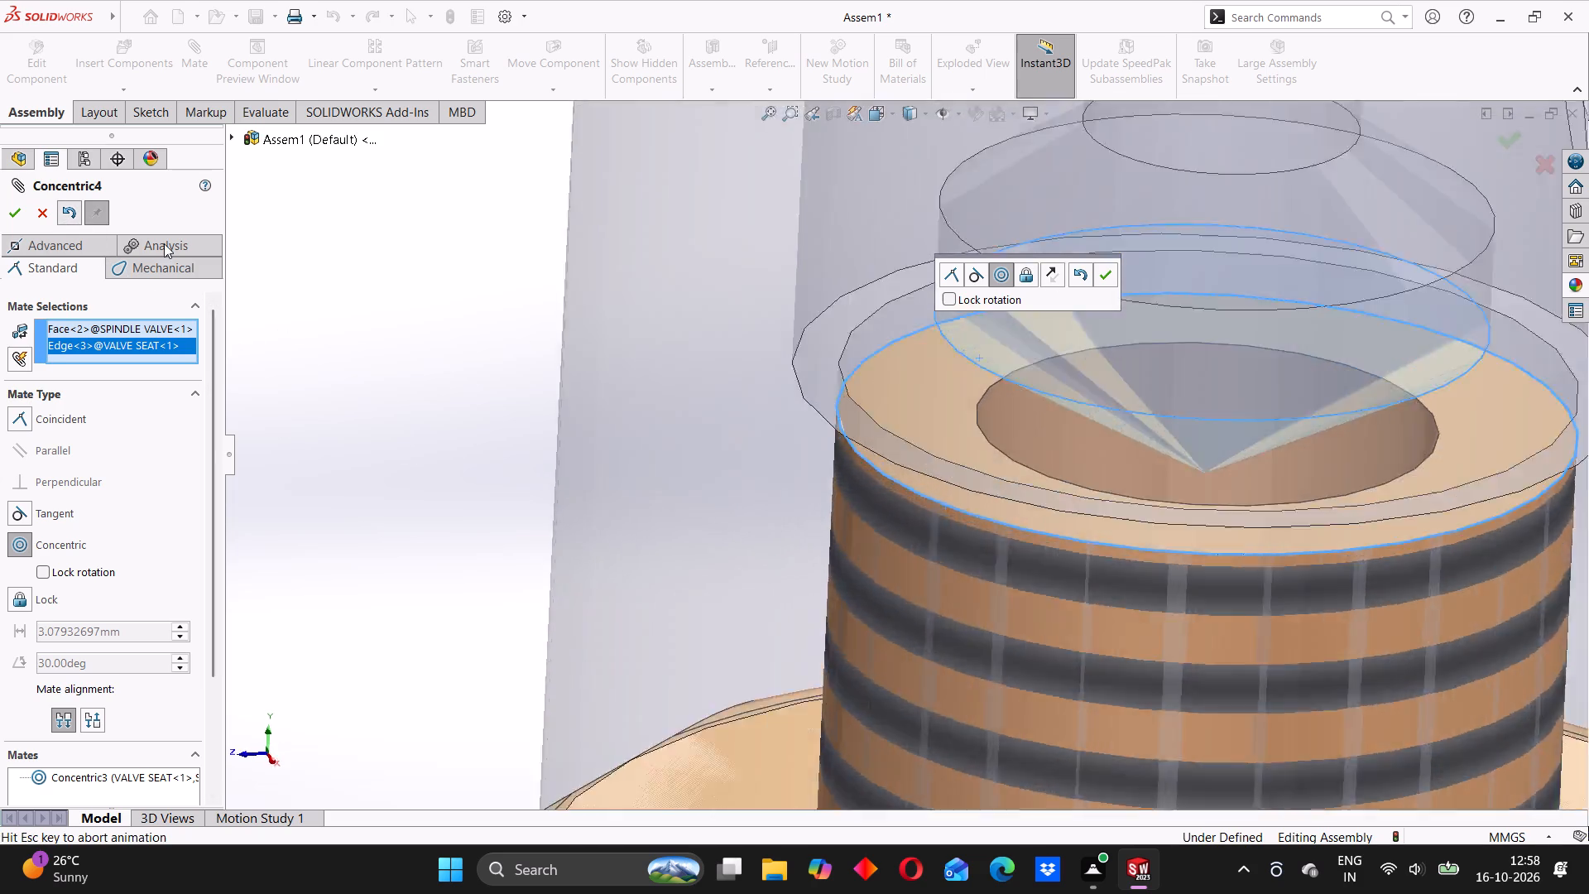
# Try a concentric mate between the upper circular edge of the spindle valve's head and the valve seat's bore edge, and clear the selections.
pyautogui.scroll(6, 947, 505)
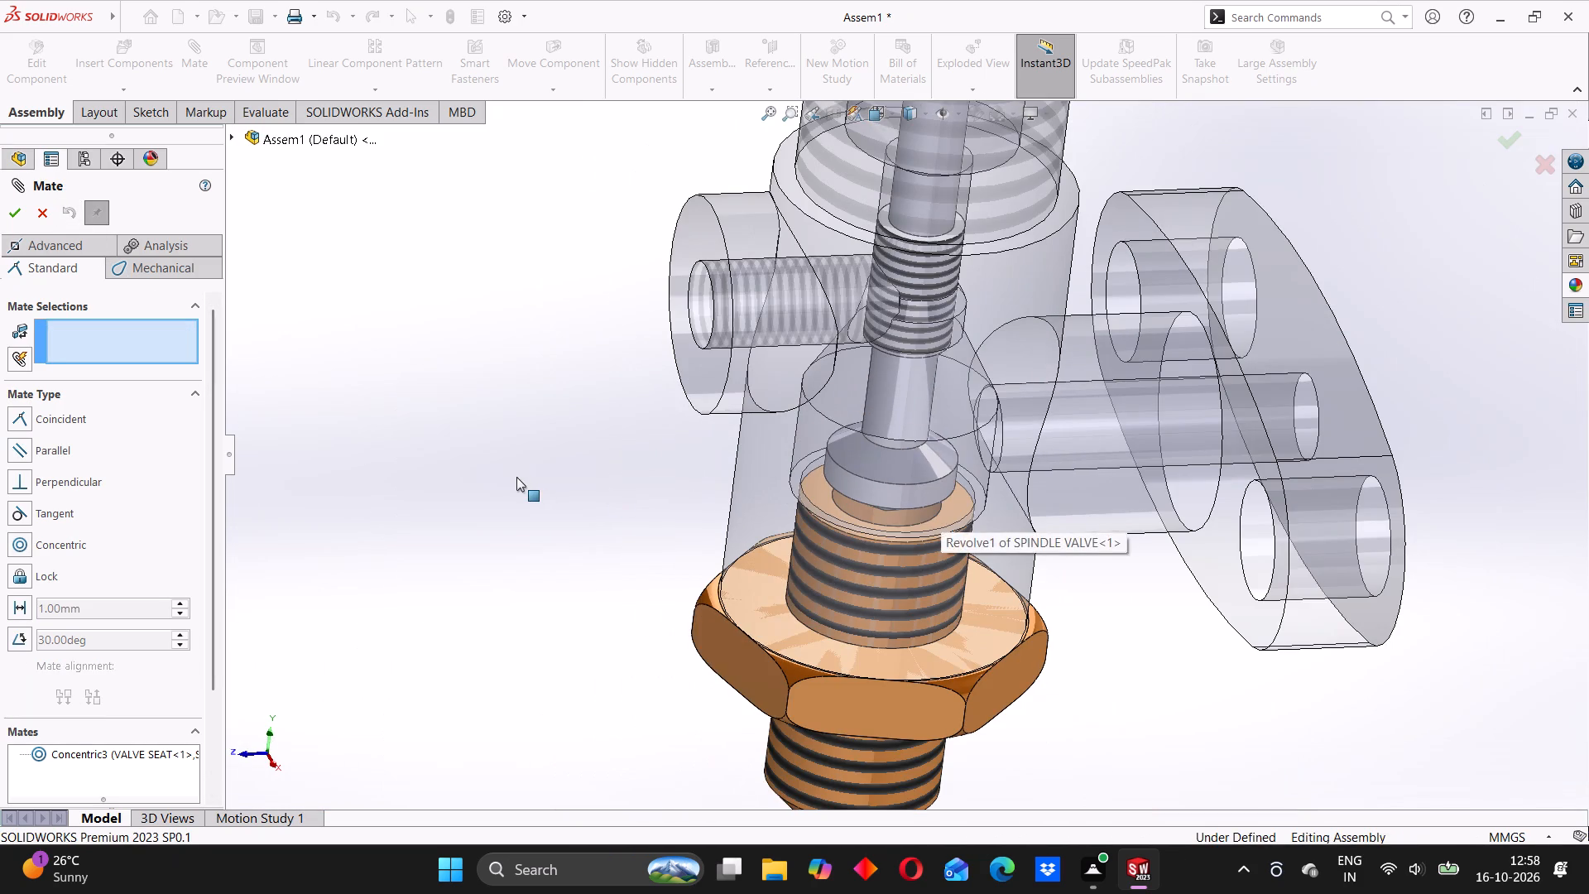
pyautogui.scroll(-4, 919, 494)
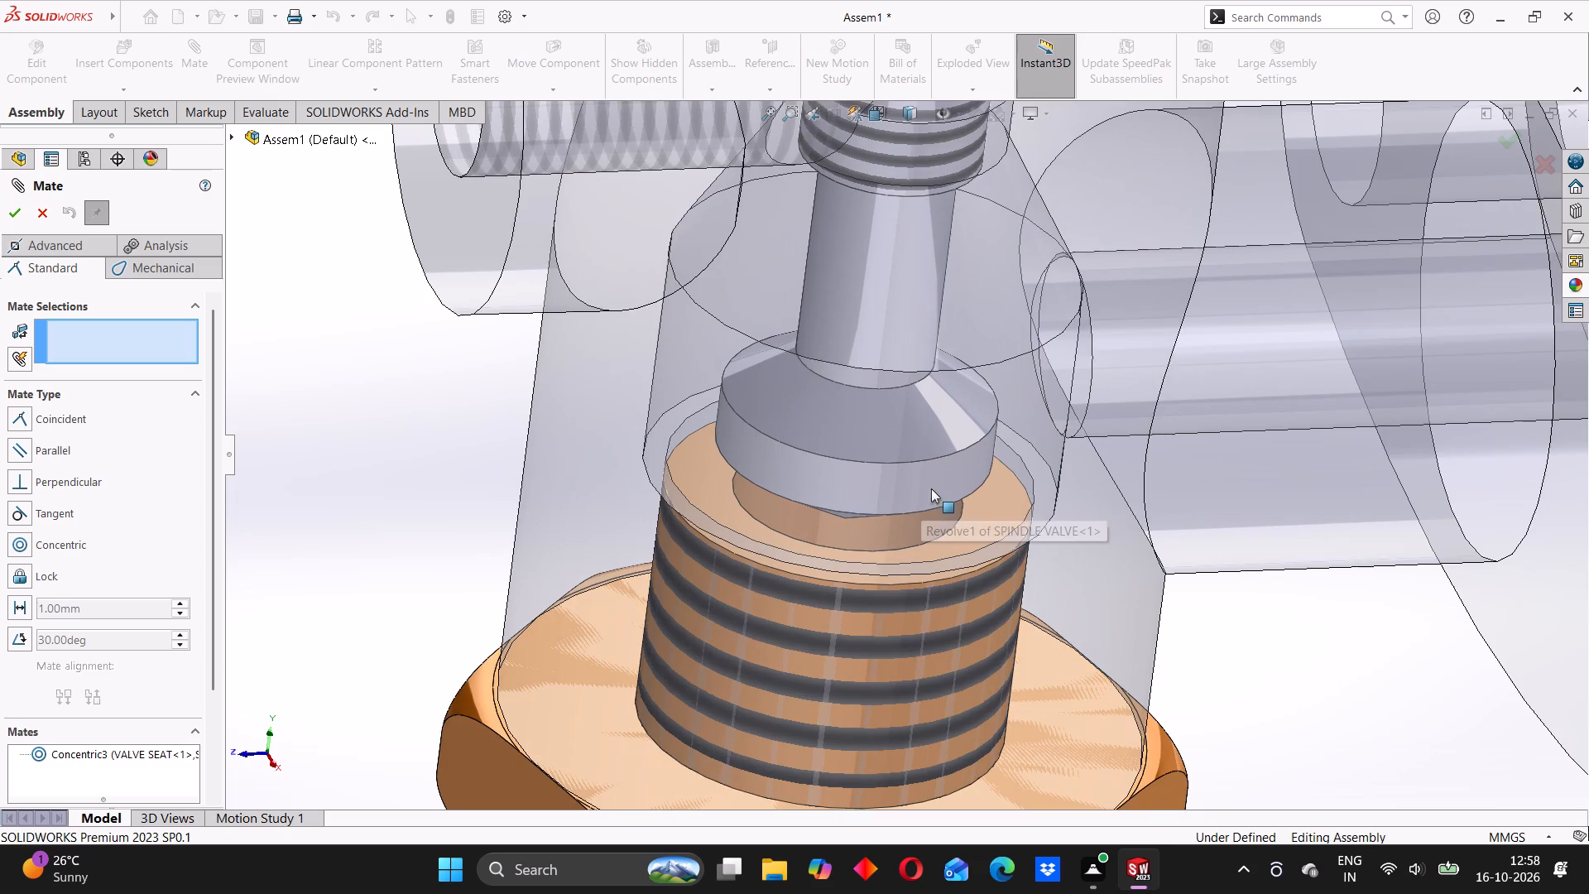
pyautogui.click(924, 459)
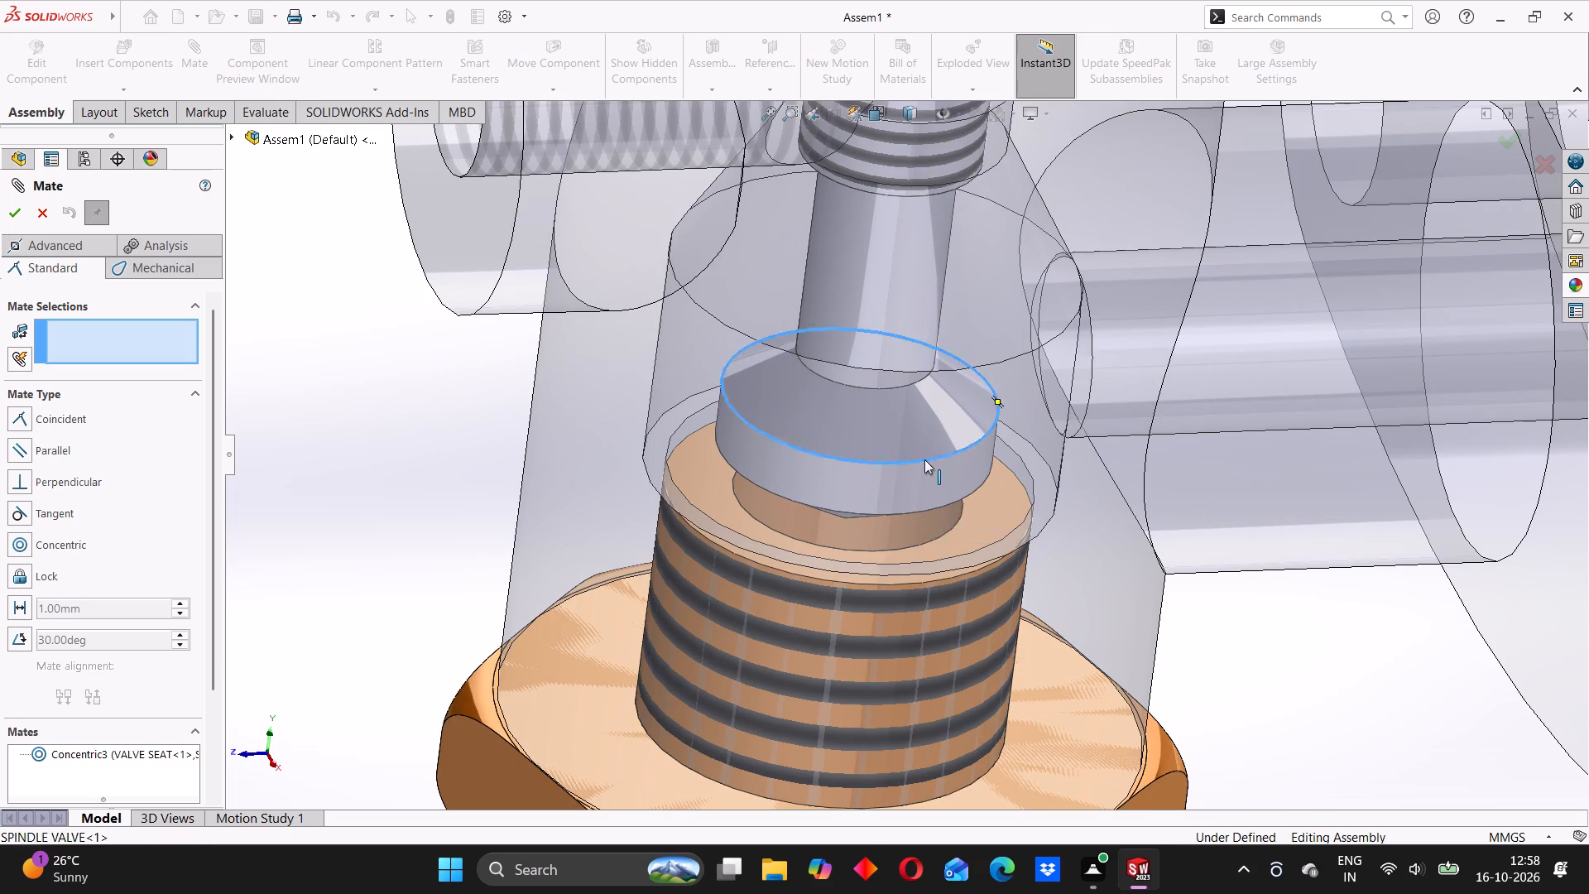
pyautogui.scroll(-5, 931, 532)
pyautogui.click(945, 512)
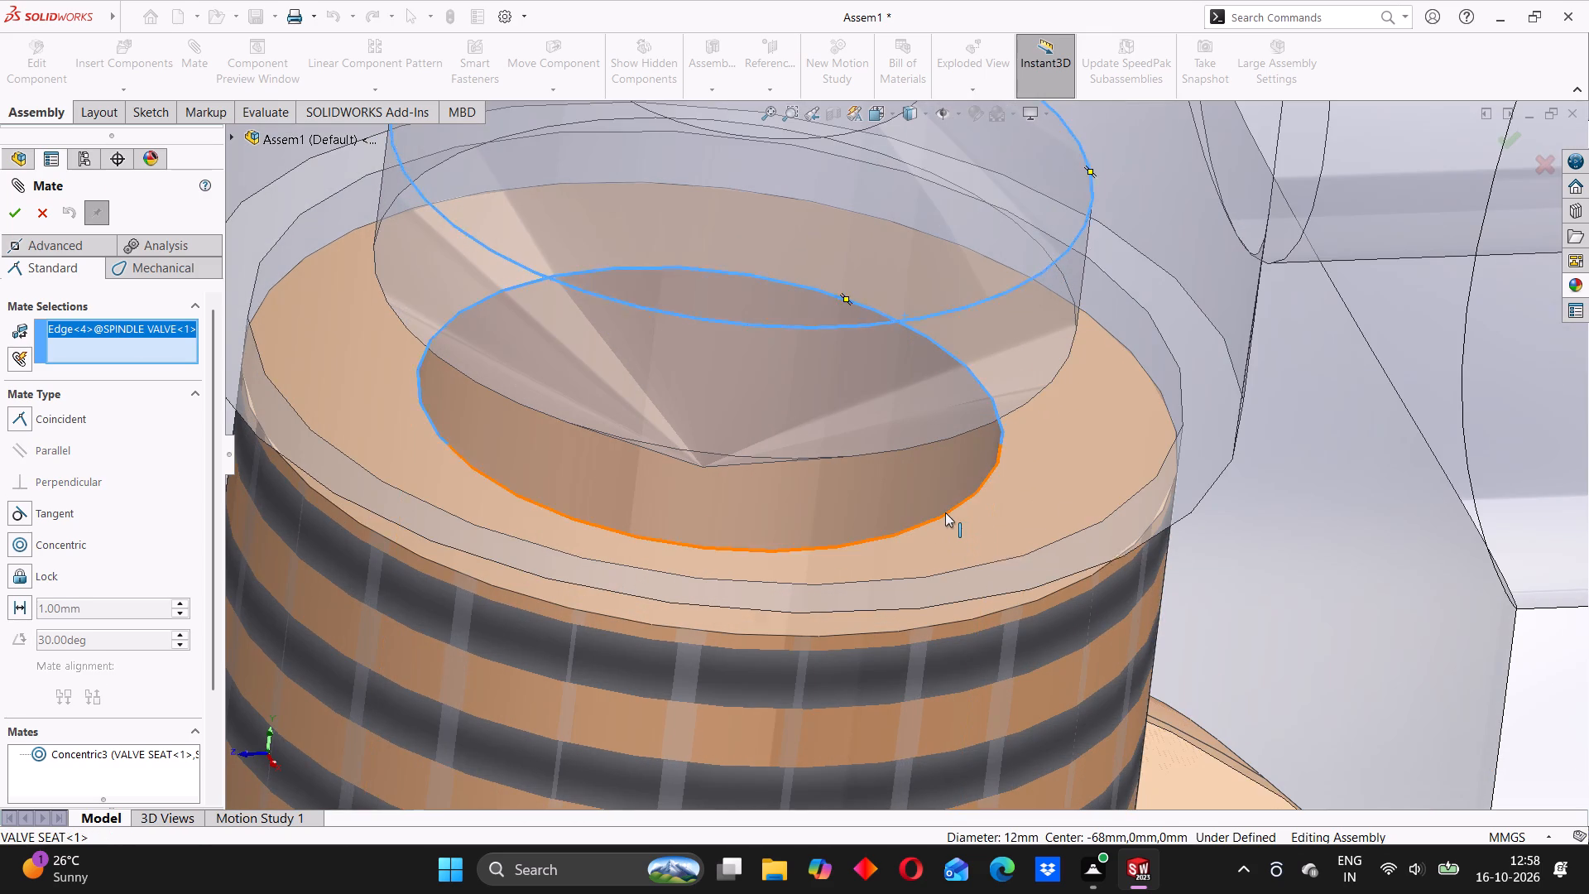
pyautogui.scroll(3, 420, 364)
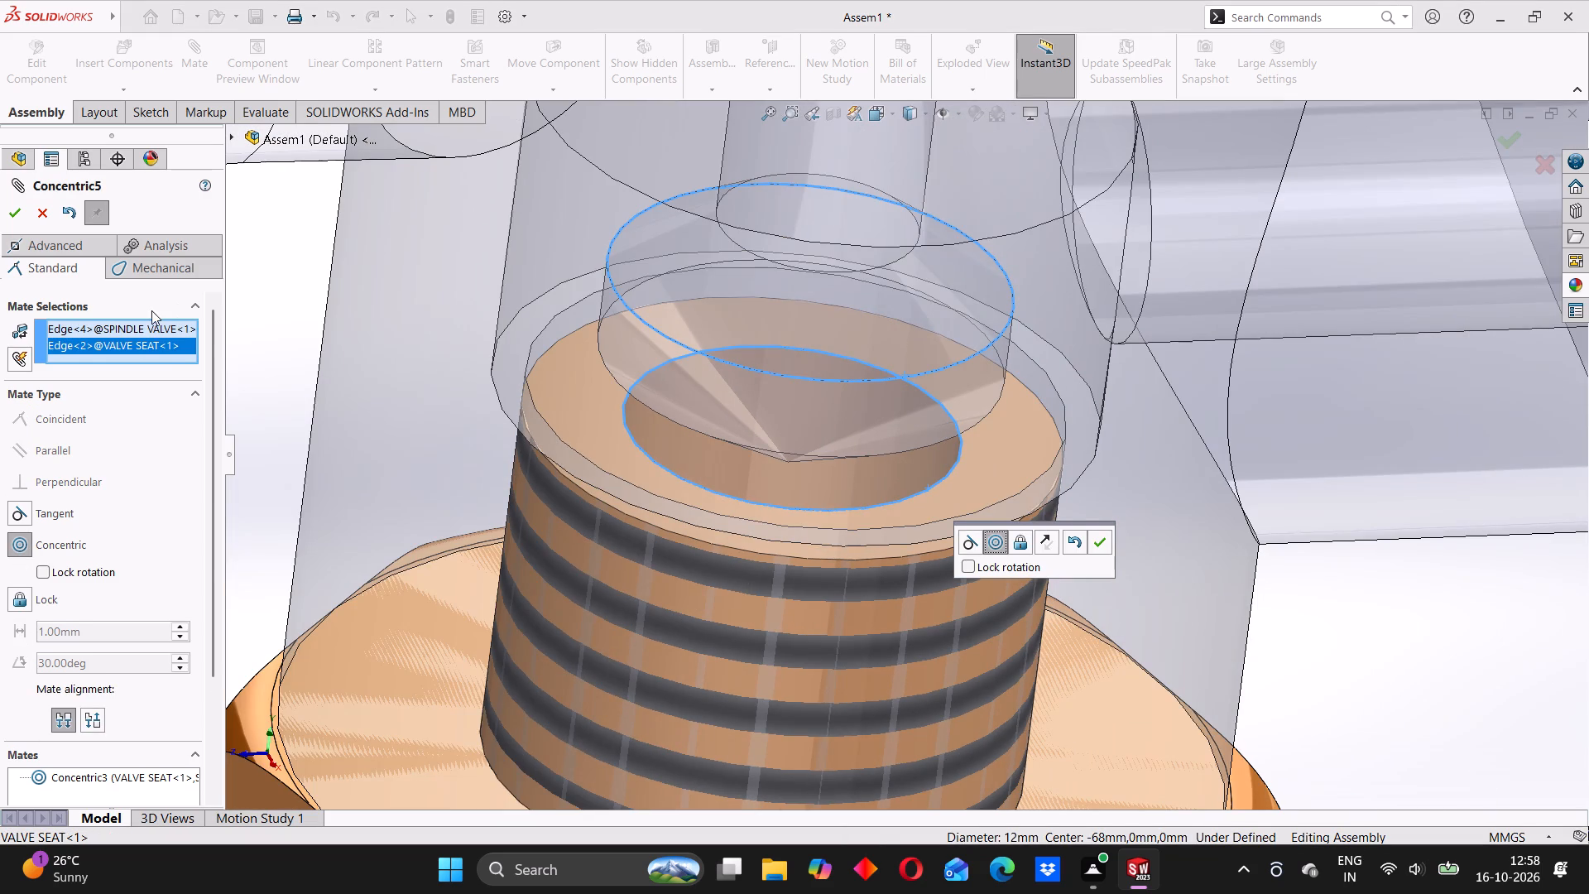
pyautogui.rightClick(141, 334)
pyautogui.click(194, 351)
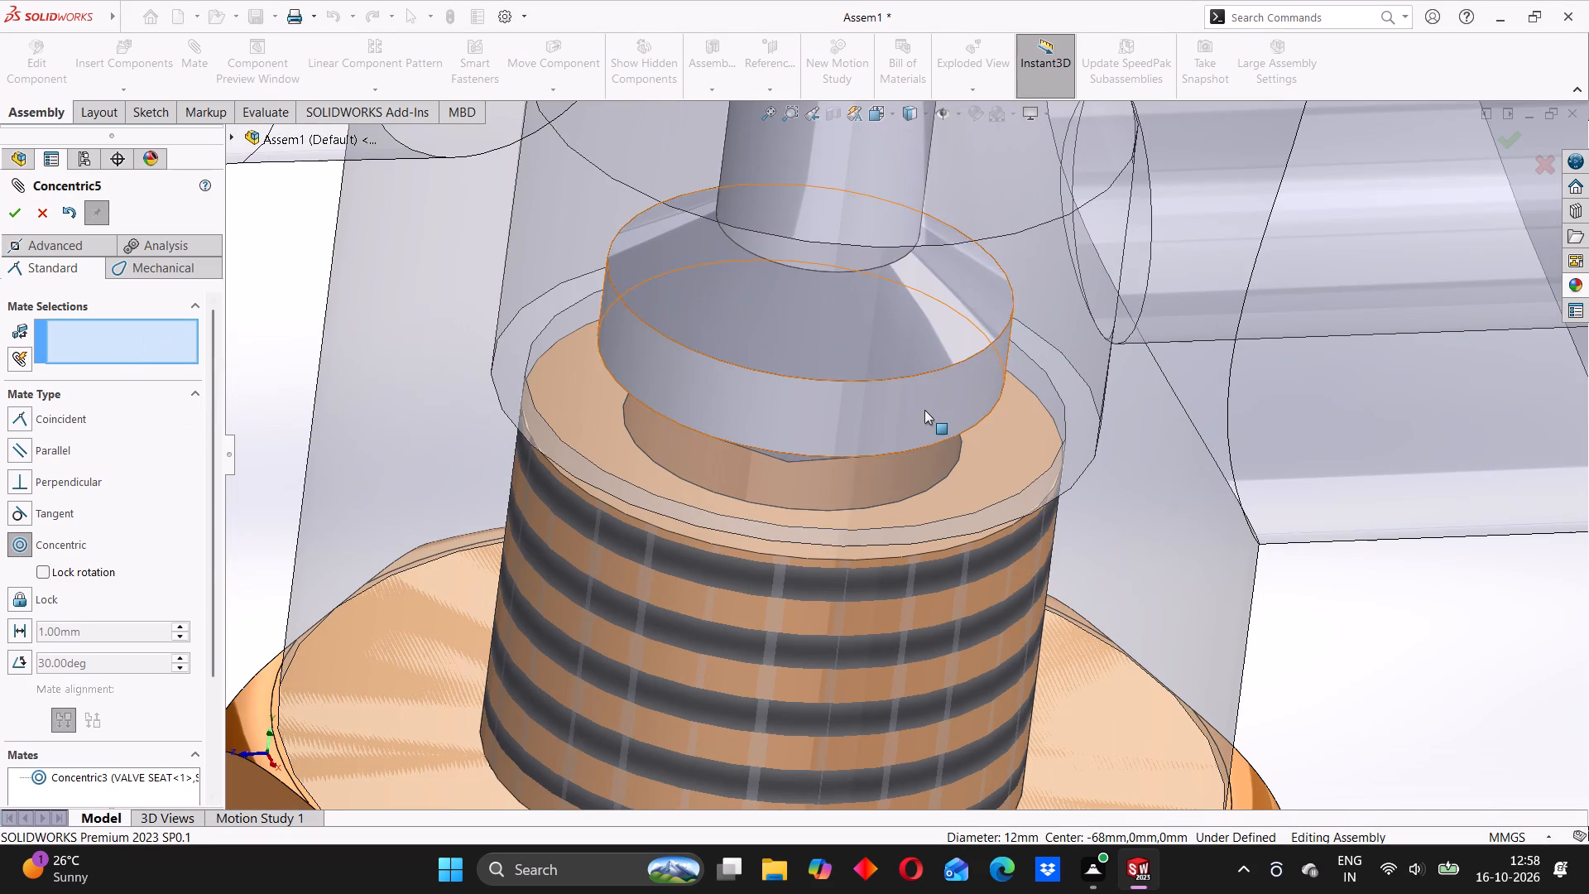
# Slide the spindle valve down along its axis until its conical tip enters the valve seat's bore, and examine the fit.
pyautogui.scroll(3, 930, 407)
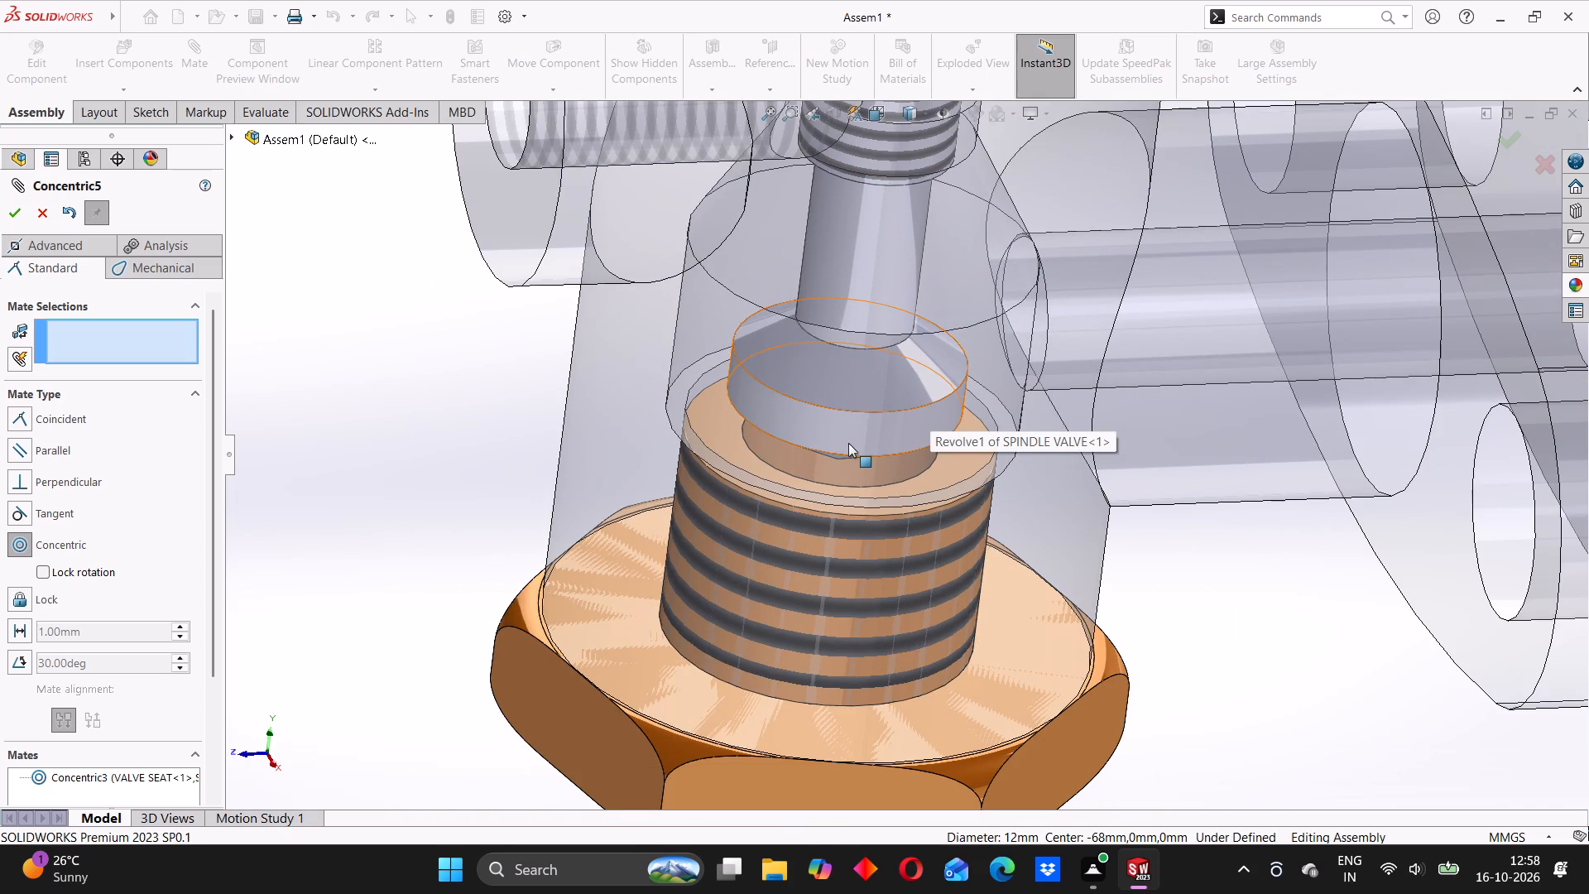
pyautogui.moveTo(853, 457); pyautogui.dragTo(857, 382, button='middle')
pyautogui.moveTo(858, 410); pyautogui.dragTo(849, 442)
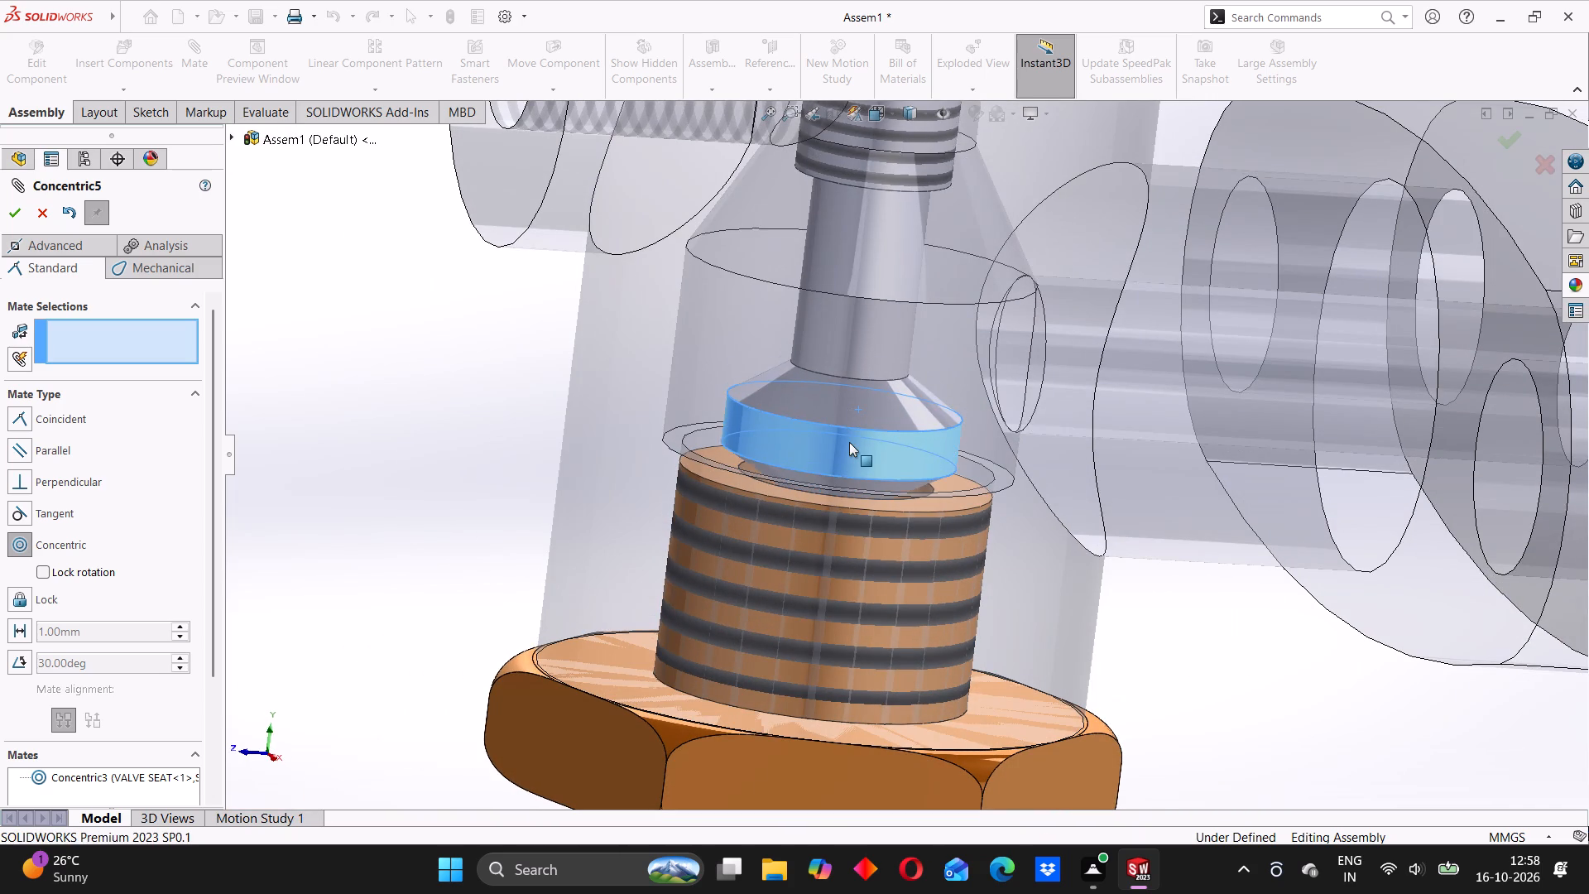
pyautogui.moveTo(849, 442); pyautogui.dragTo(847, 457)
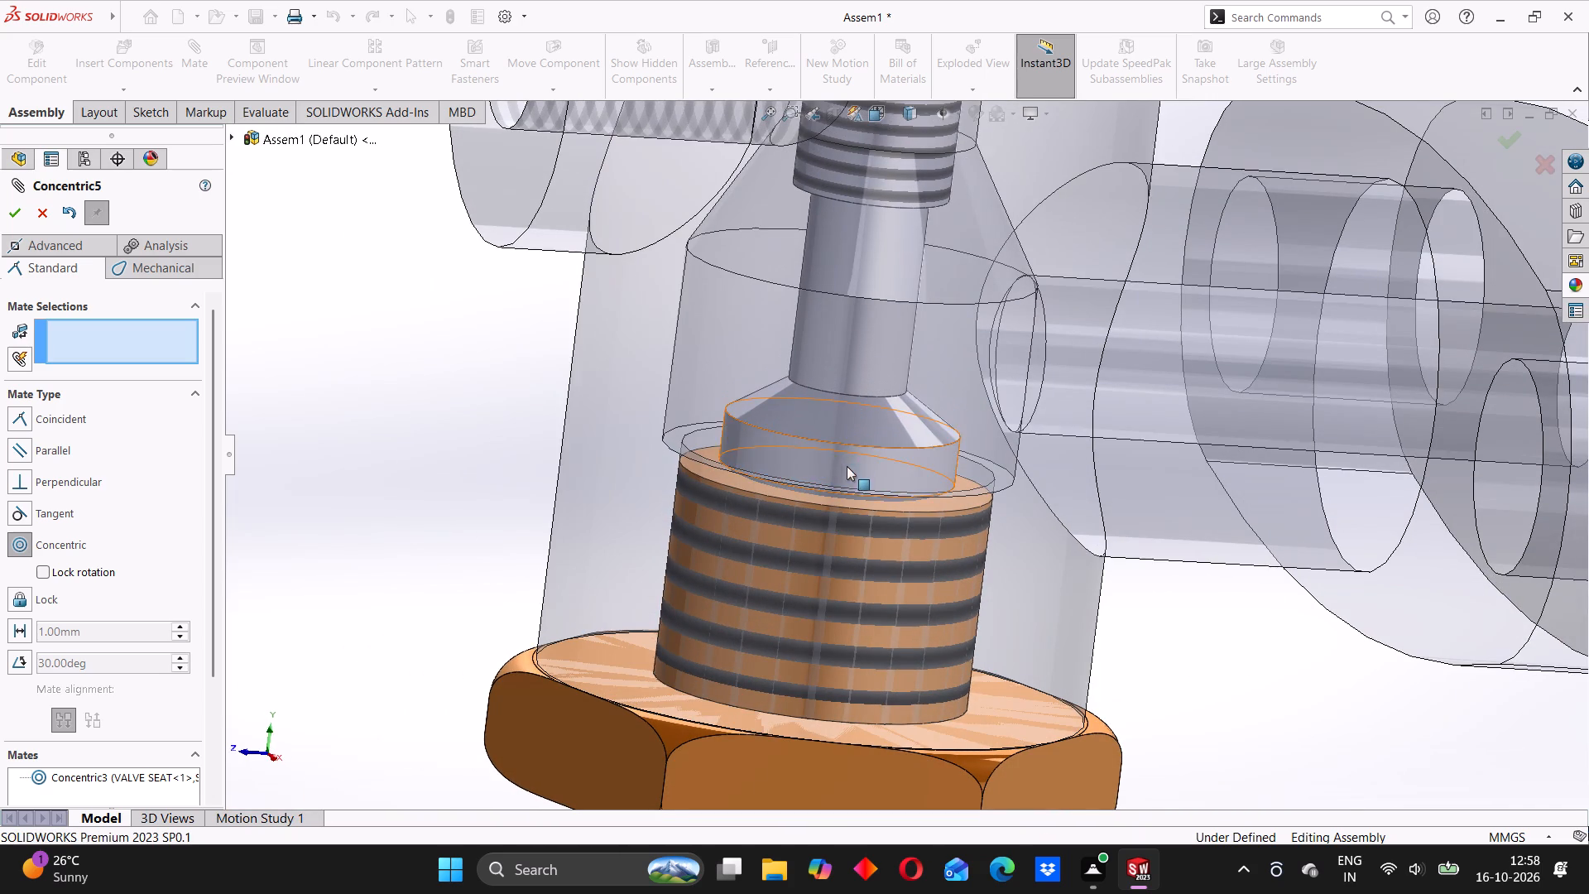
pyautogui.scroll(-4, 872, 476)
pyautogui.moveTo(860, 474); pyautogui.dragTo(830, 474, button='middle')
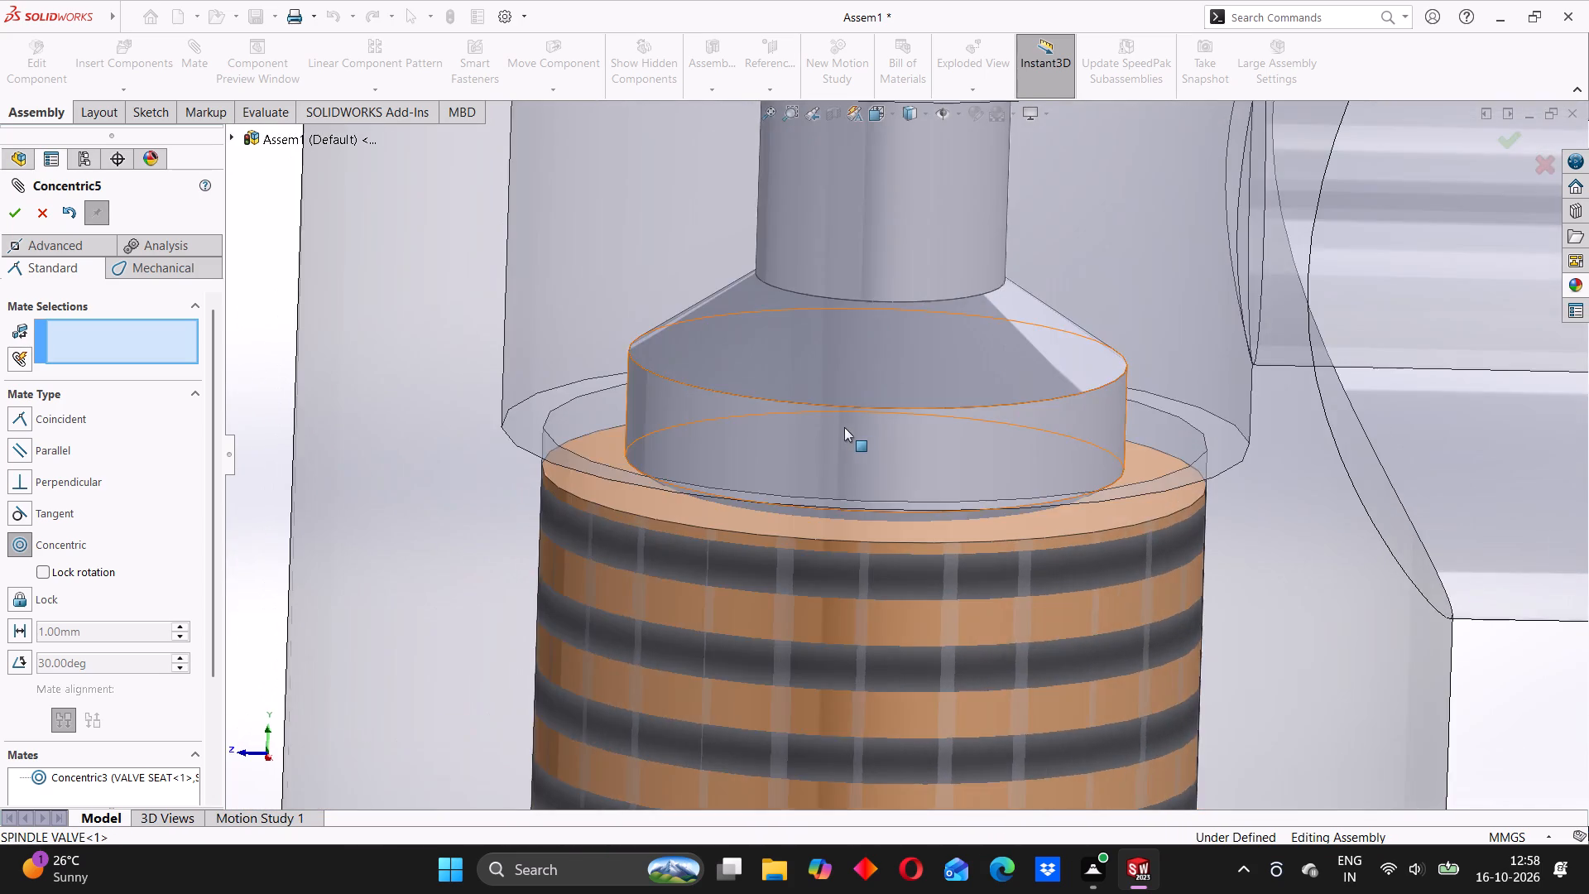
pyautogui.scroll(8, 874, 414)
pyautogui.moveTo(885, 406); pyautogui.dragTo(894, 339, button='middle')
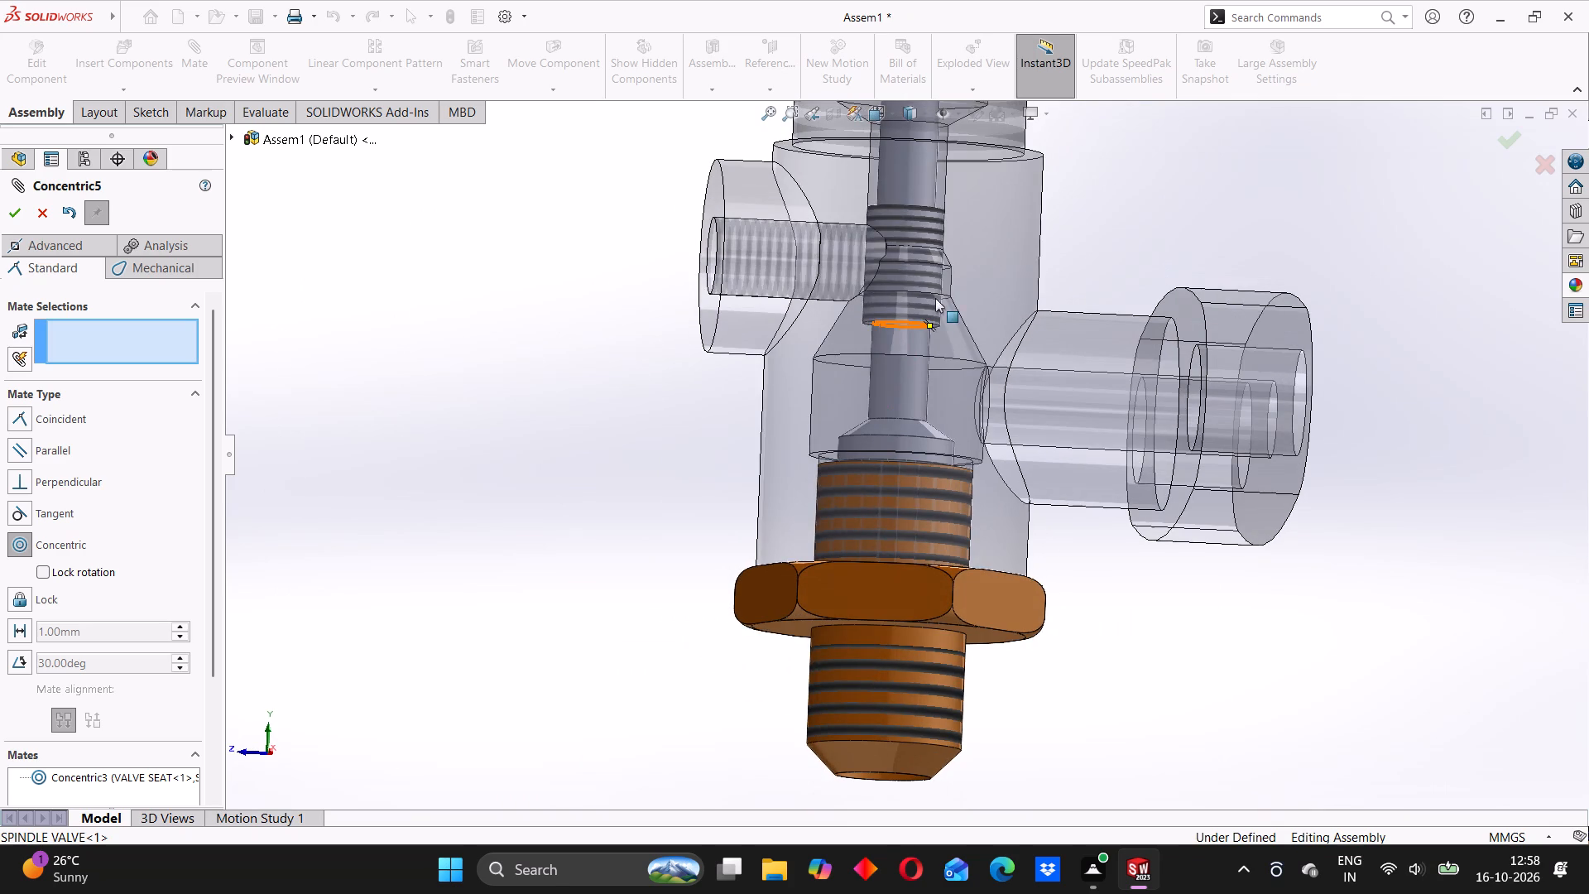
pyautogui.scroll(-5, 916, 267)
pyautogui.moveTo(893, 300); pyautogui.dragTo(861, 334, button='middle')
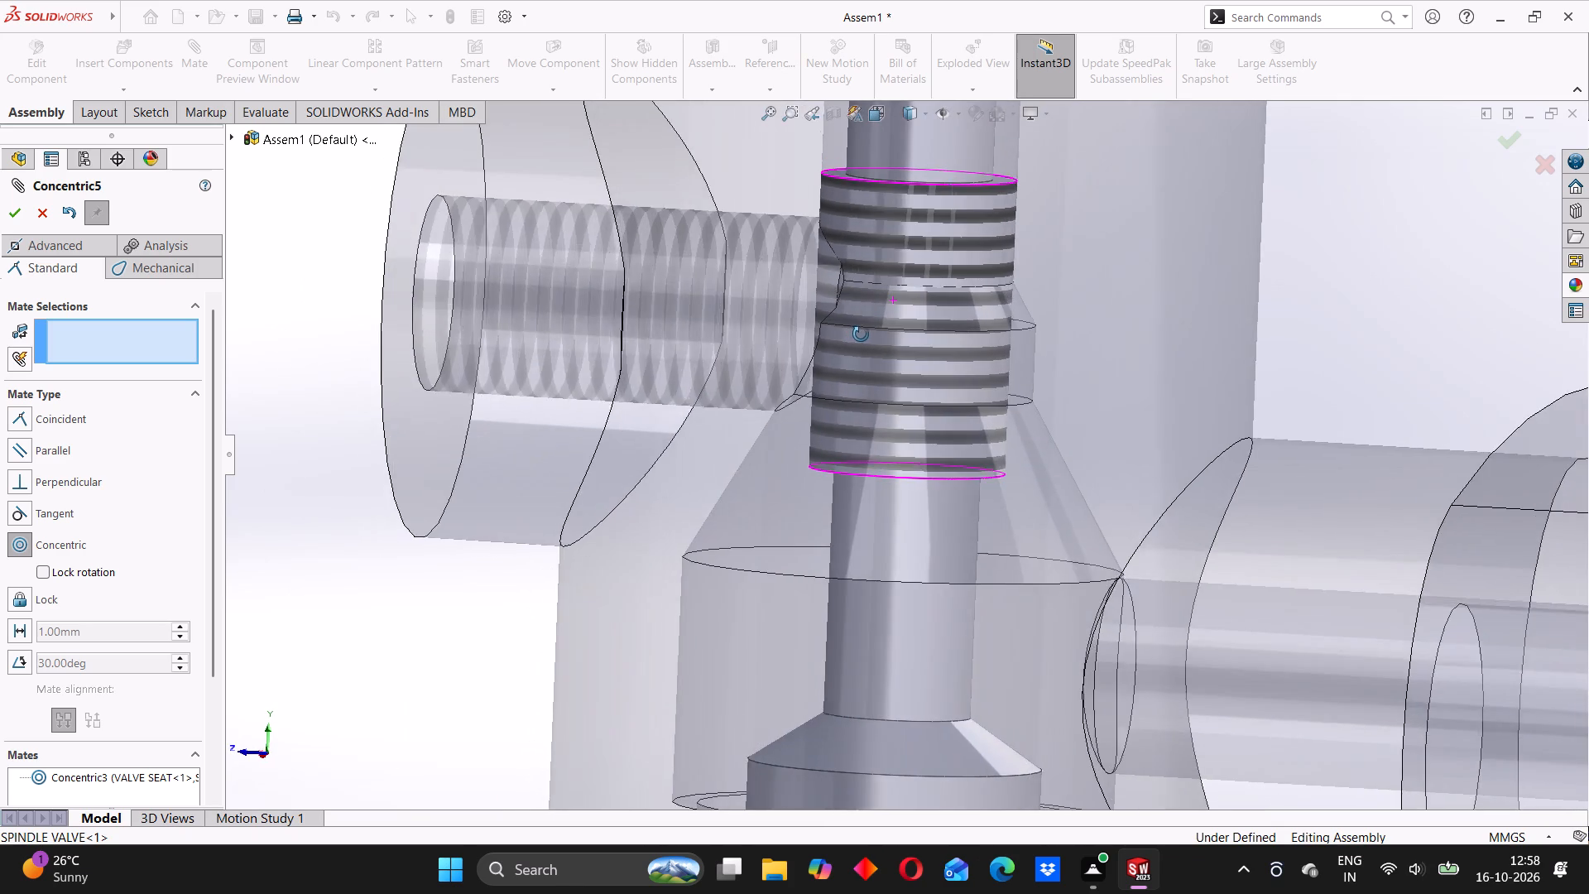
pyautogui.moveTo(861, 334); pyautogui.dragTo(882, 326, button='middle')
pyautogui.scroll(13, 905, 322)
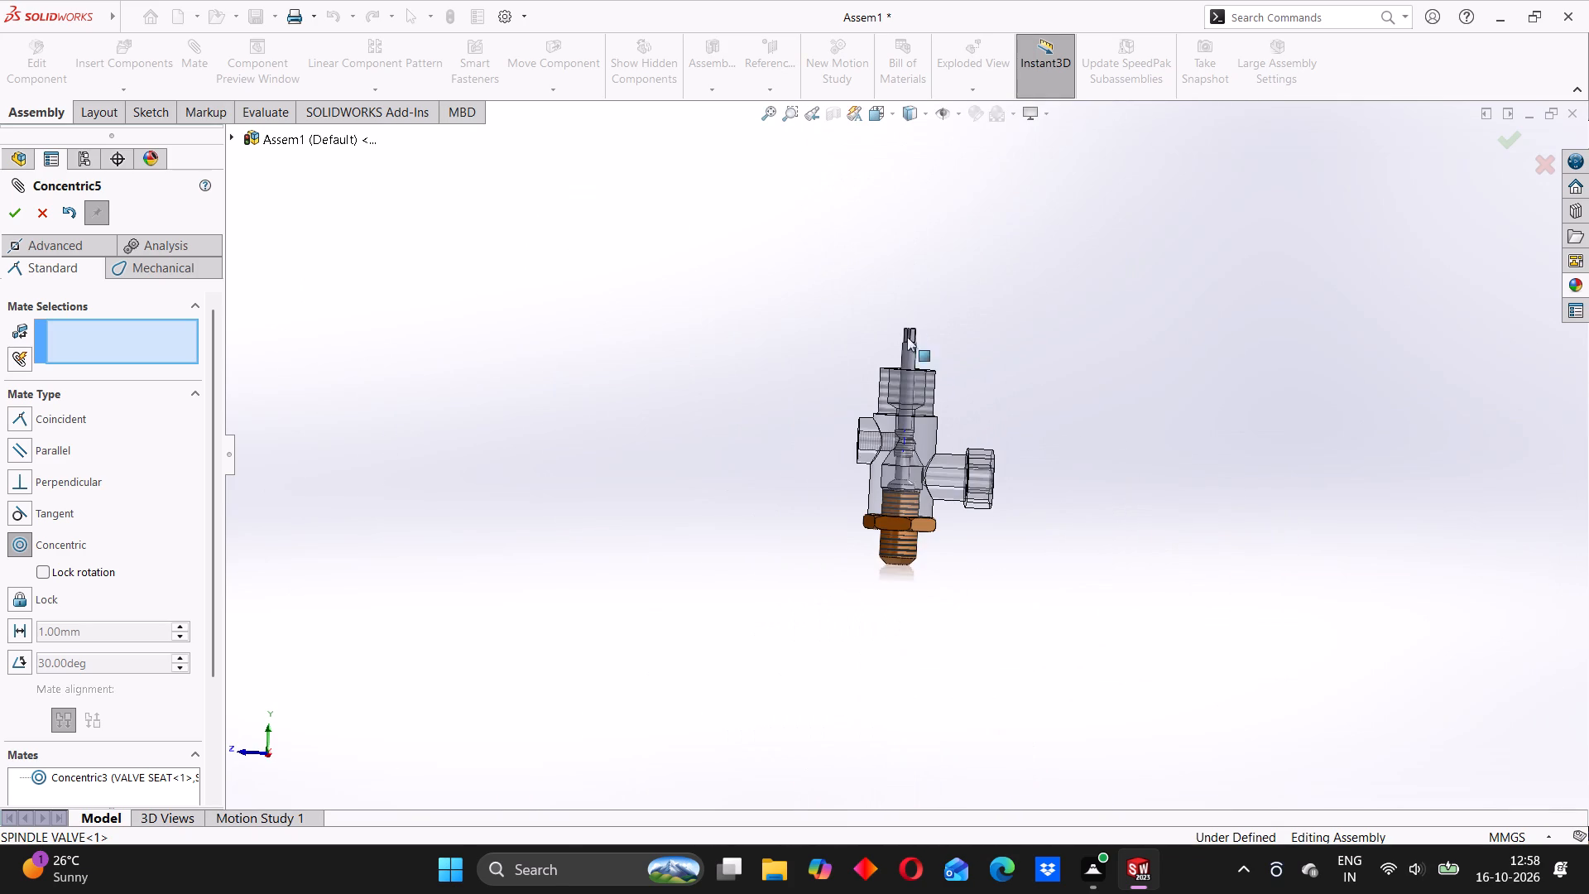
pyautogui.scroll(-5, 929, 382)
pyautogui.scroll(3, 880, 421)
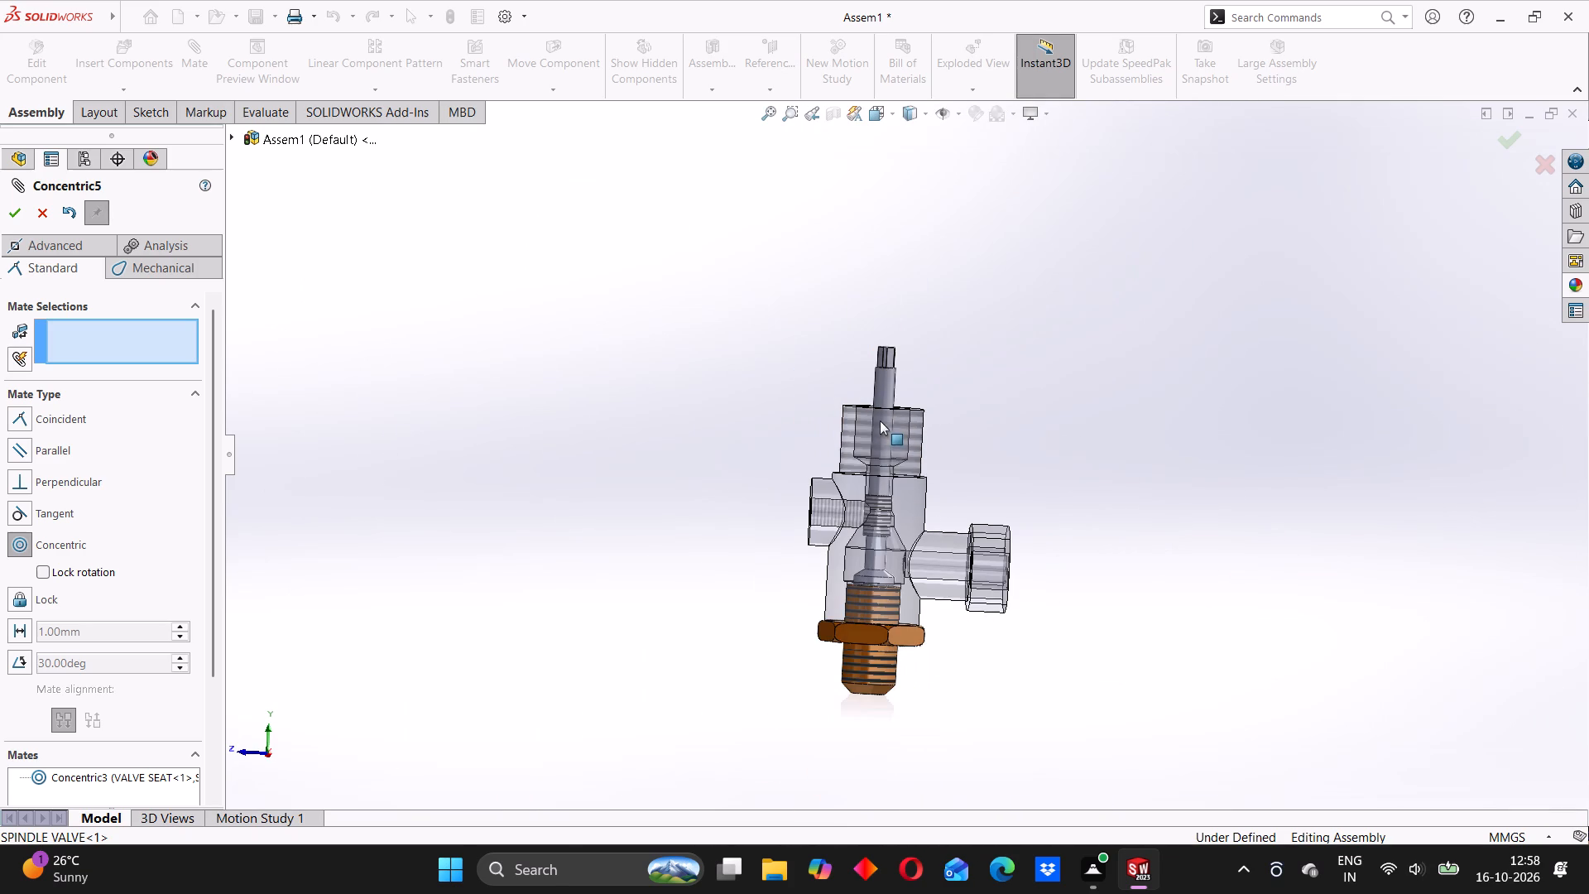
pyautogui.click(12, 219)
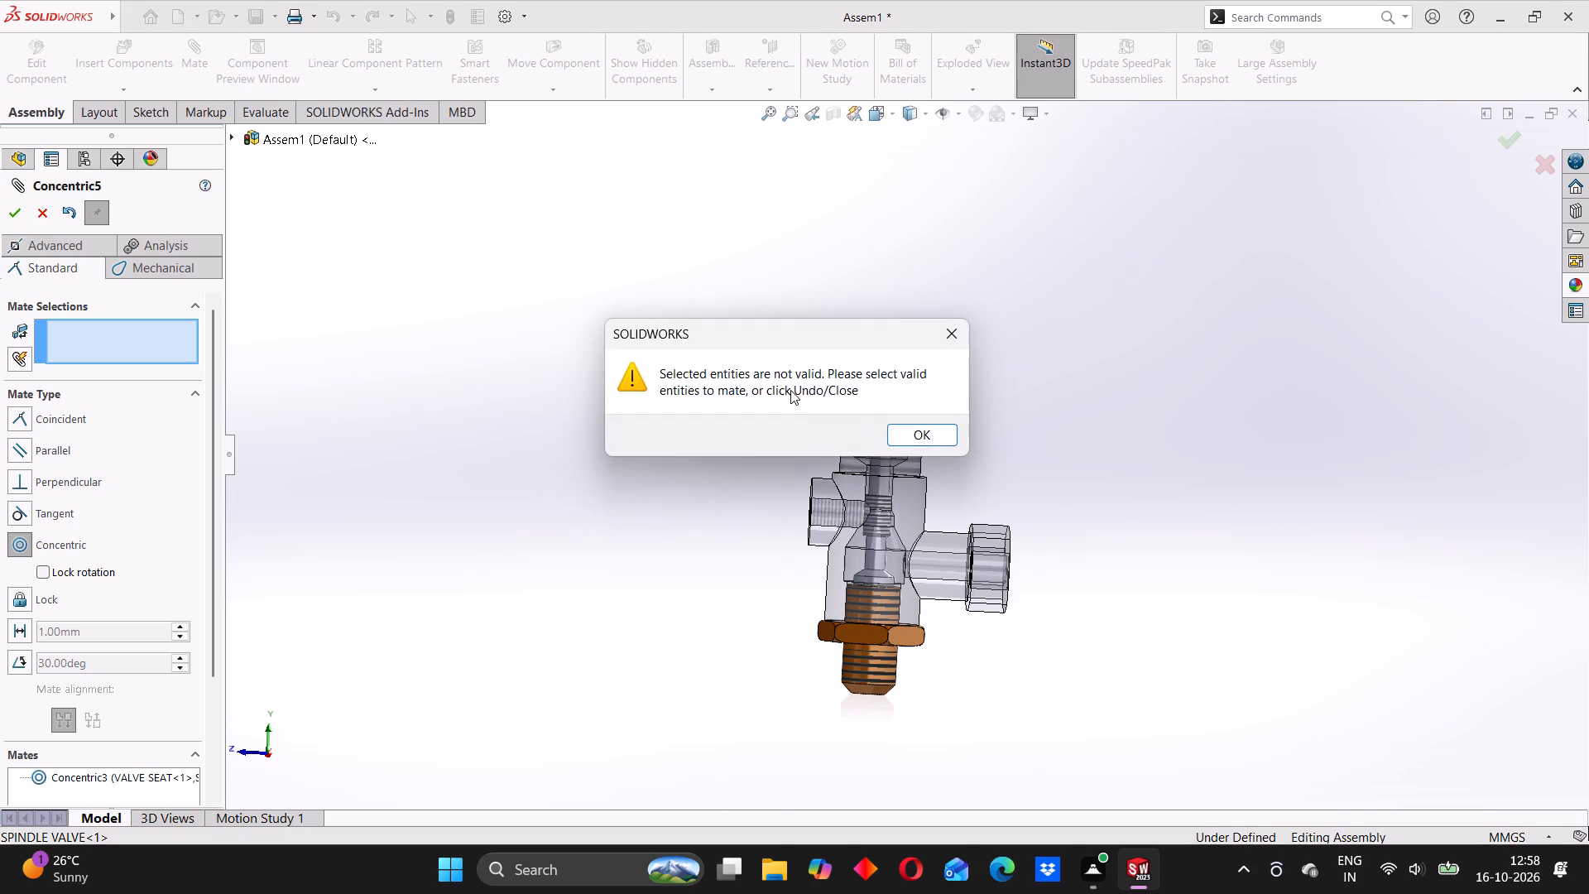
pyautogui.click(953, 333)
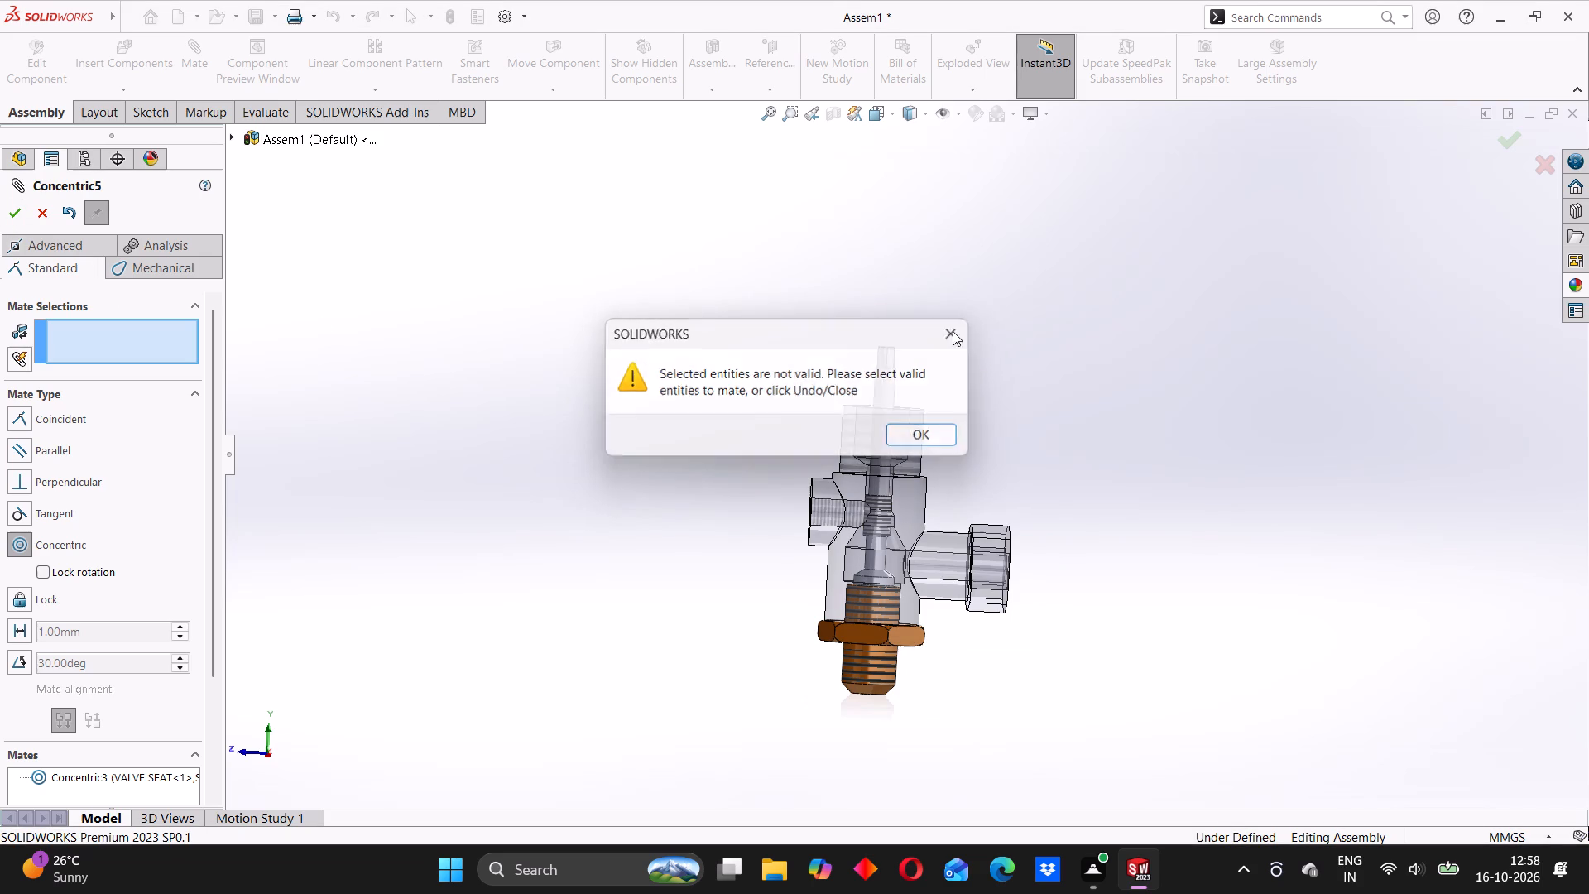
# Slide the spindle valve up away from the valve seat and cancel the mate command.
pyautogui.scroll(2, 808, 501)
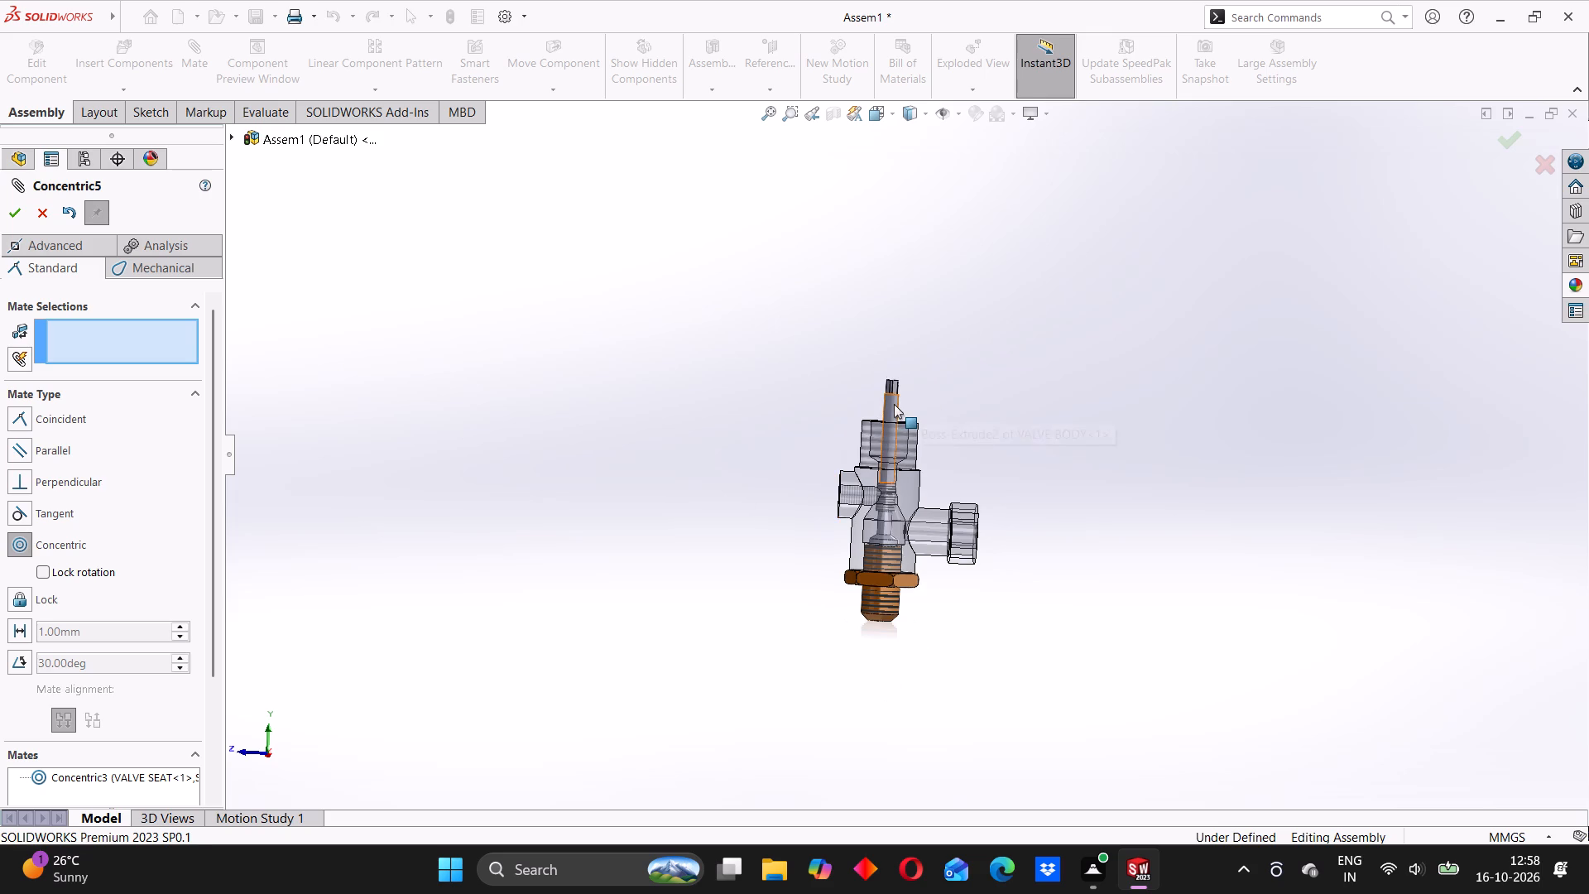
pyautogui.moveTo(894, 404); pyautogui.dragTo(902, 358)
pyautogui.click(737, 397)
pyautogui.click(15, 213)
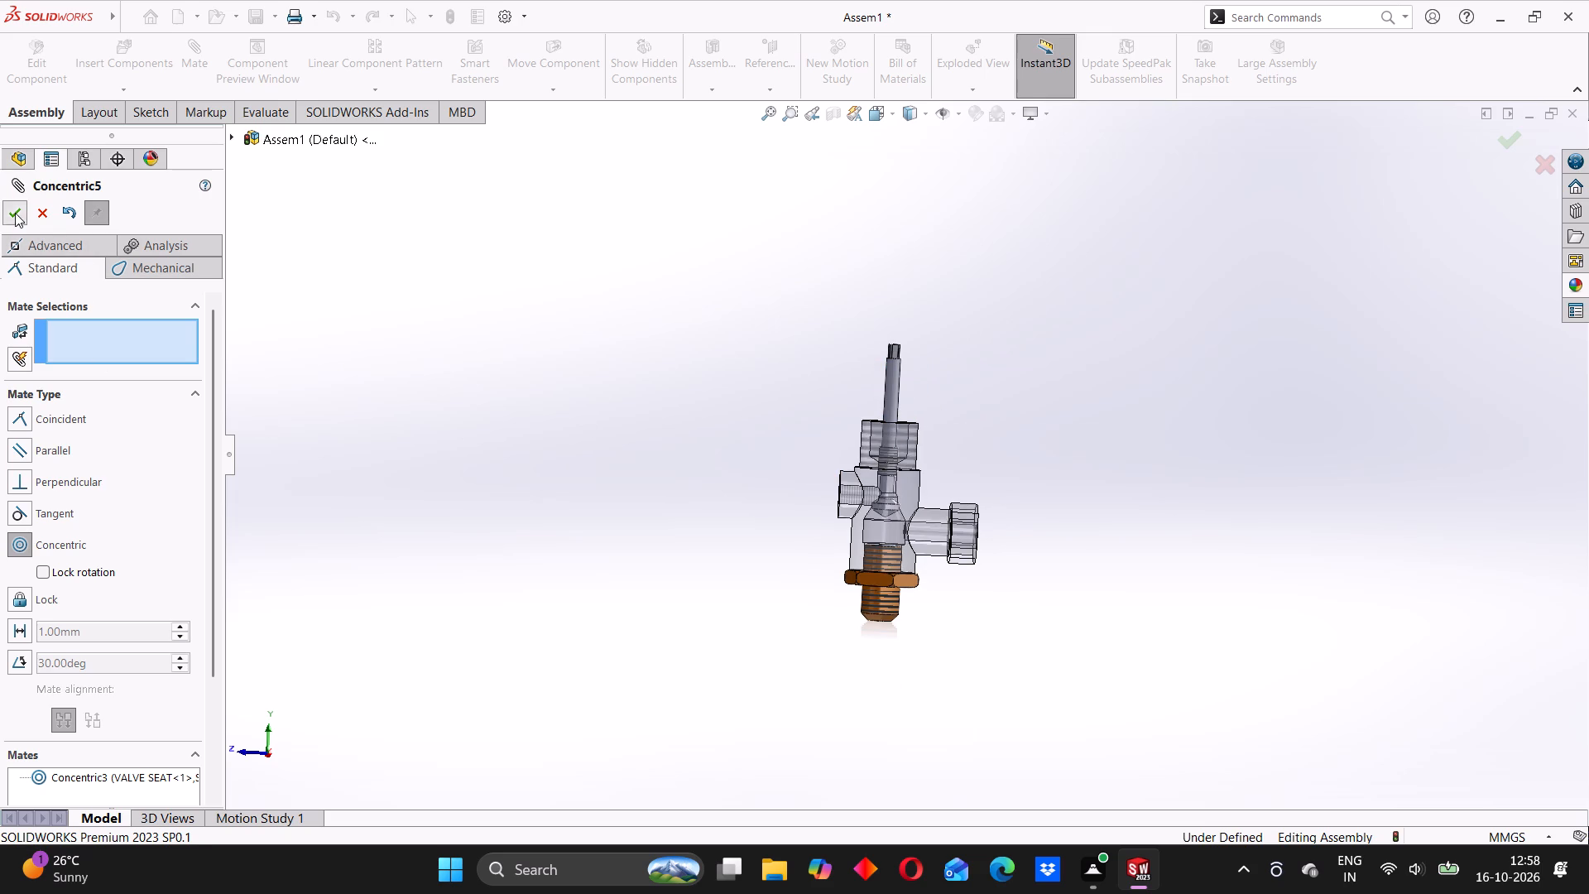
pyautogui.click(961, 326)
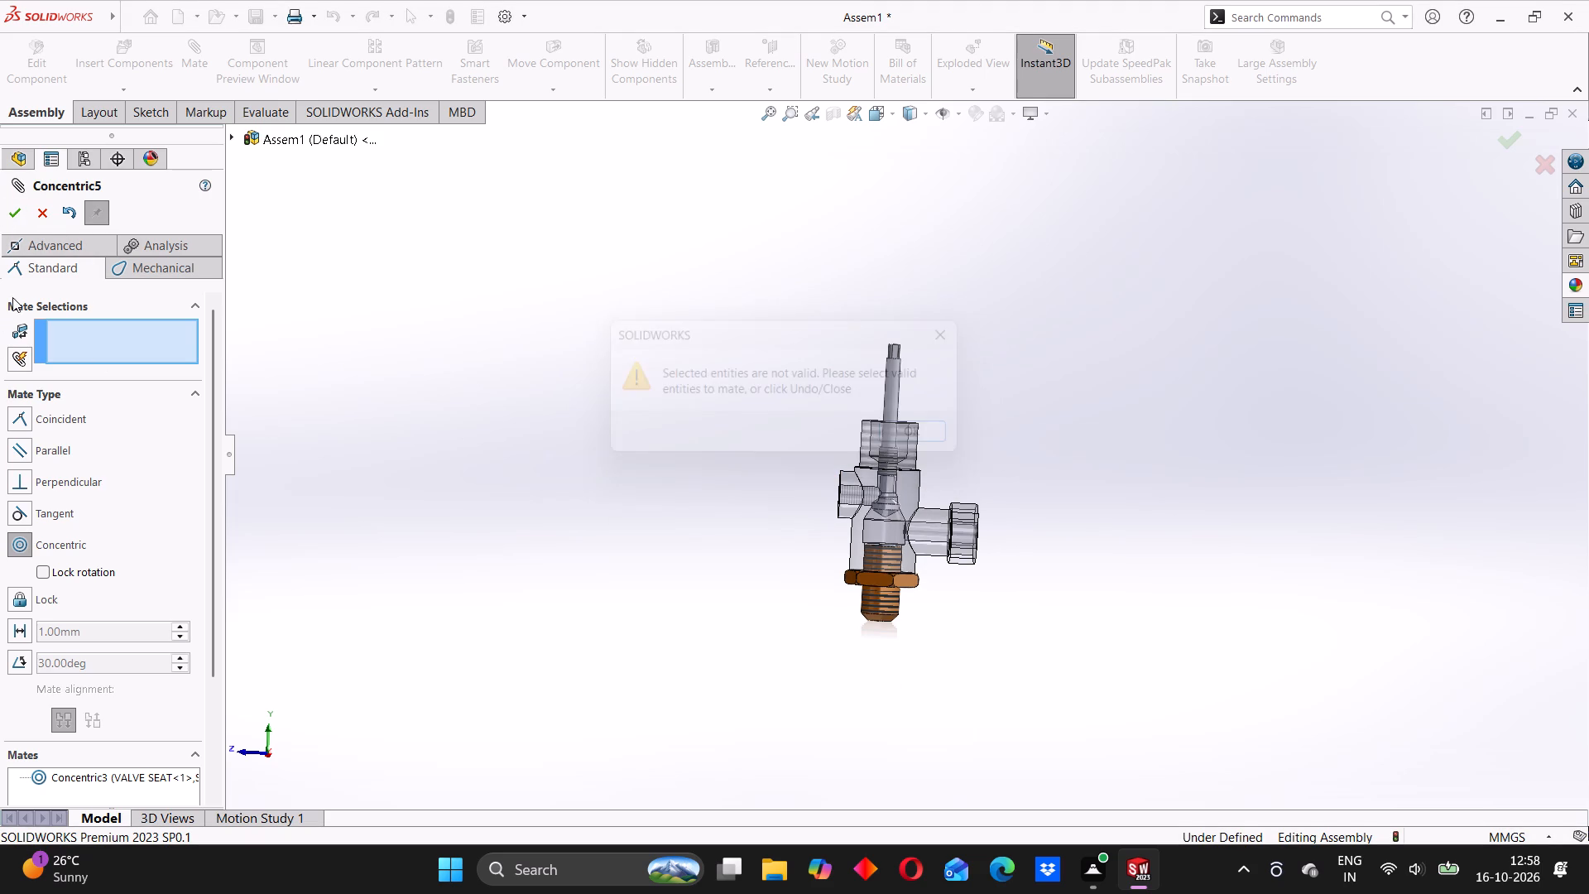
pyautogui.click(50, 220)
# Slide the spindle valve along its axis to leave its conical head raised clear above the valve seat inside the valve body.
pyautogui.scroll(6, 796, 434)
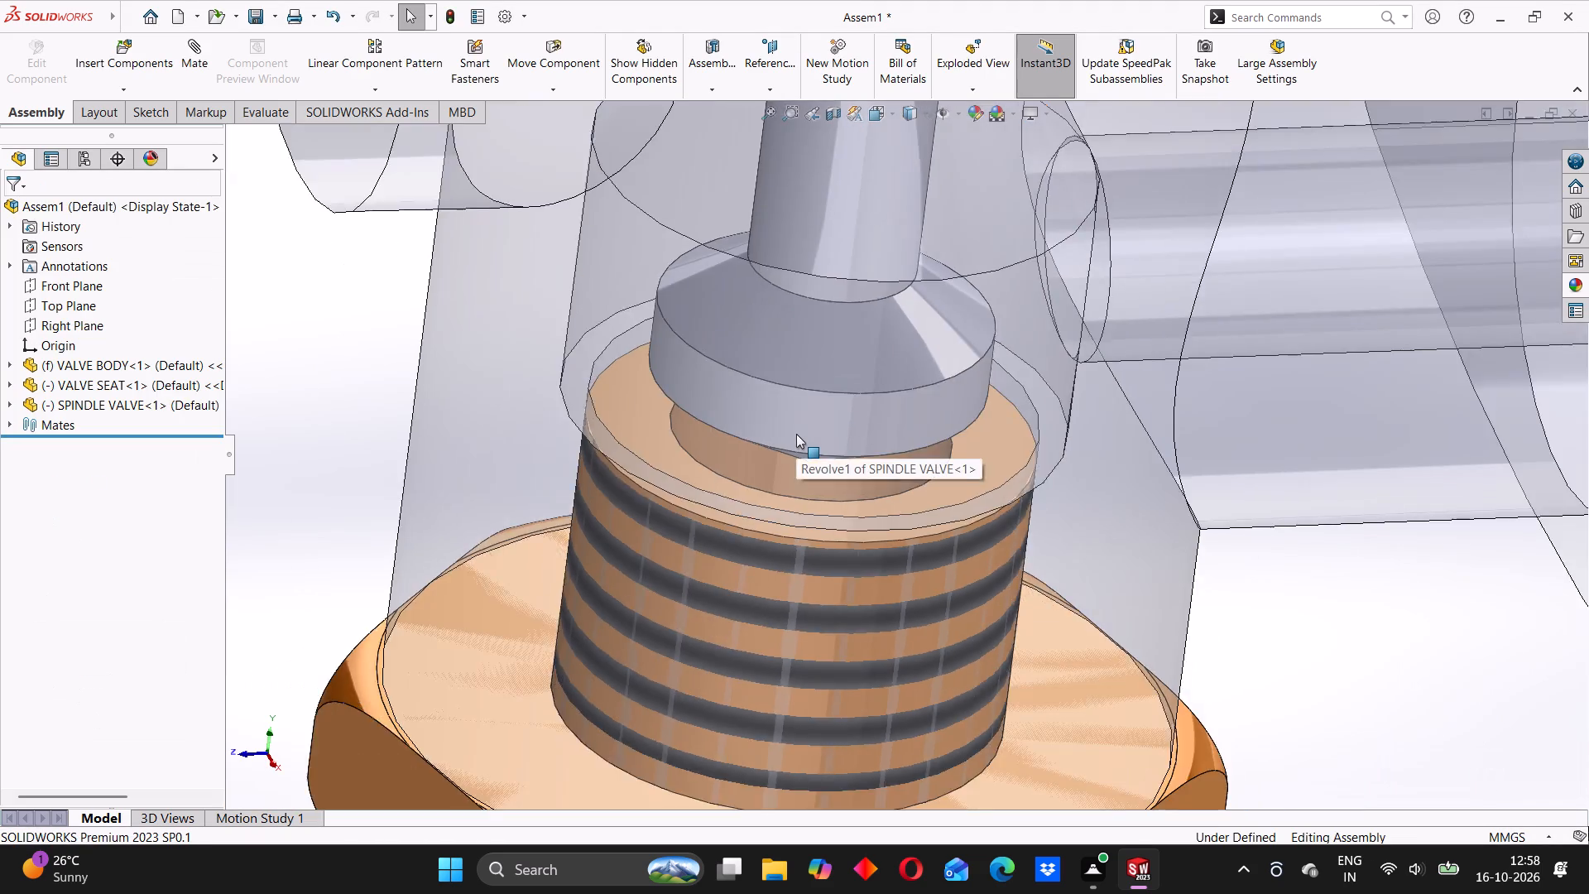
pyautogui.scroll(6, 796, 434)
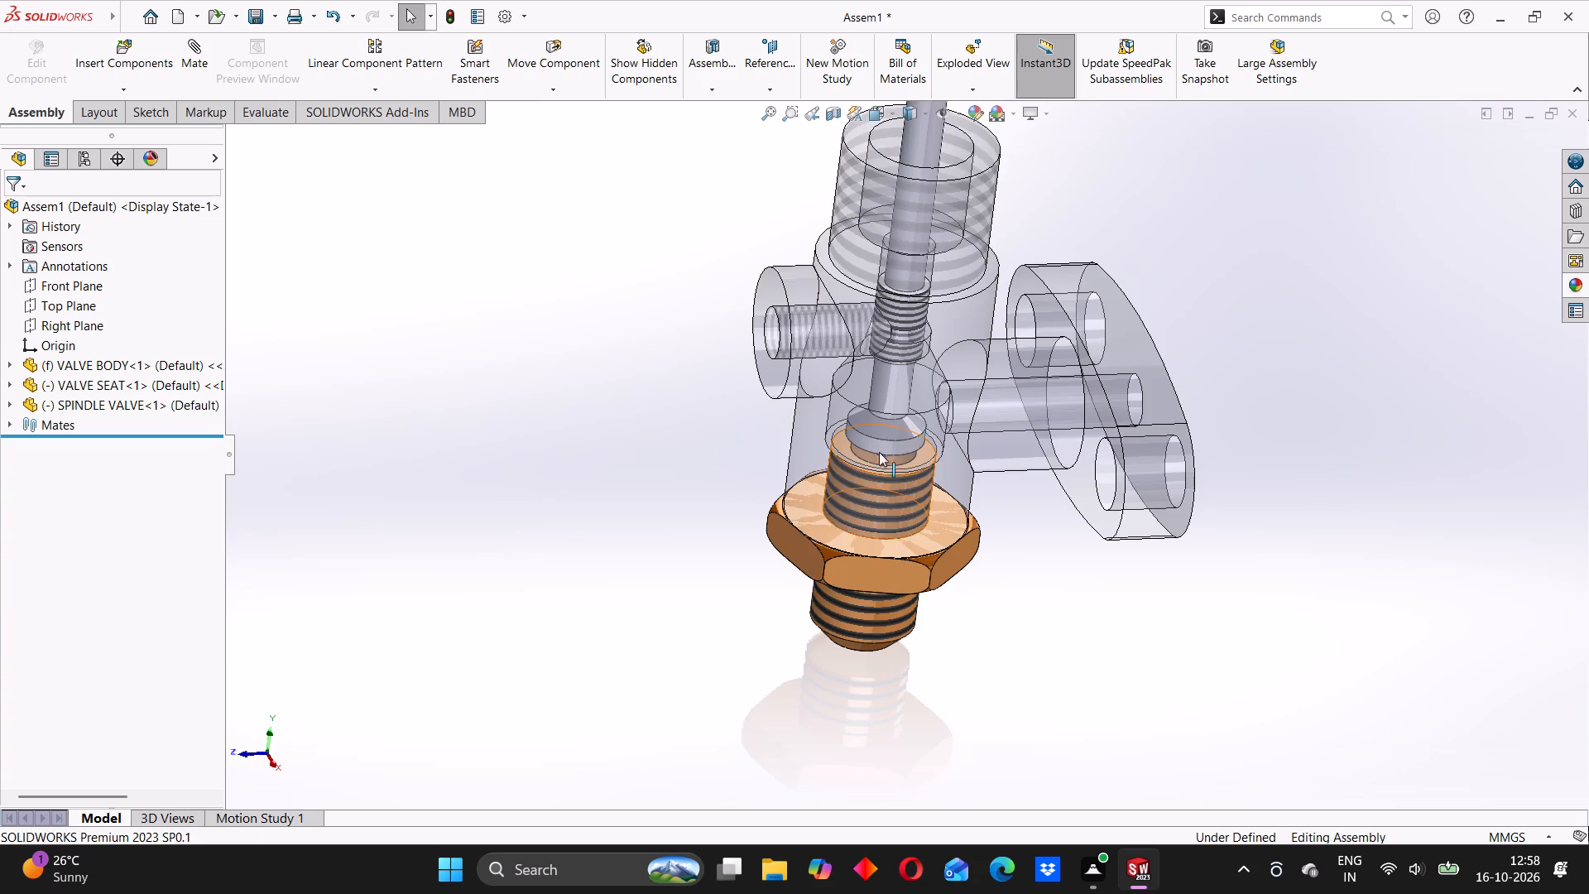
pyautogui.scroll(2, 903, 401)
pyautogui.moveTo(910, 411); pyautogui.dragTo(859, 334, button='middle')
pyautogui.scroll(1, 910, 411)
pyautogui.moveTo(898, 249); pyautogui.dragTo(900, 204)
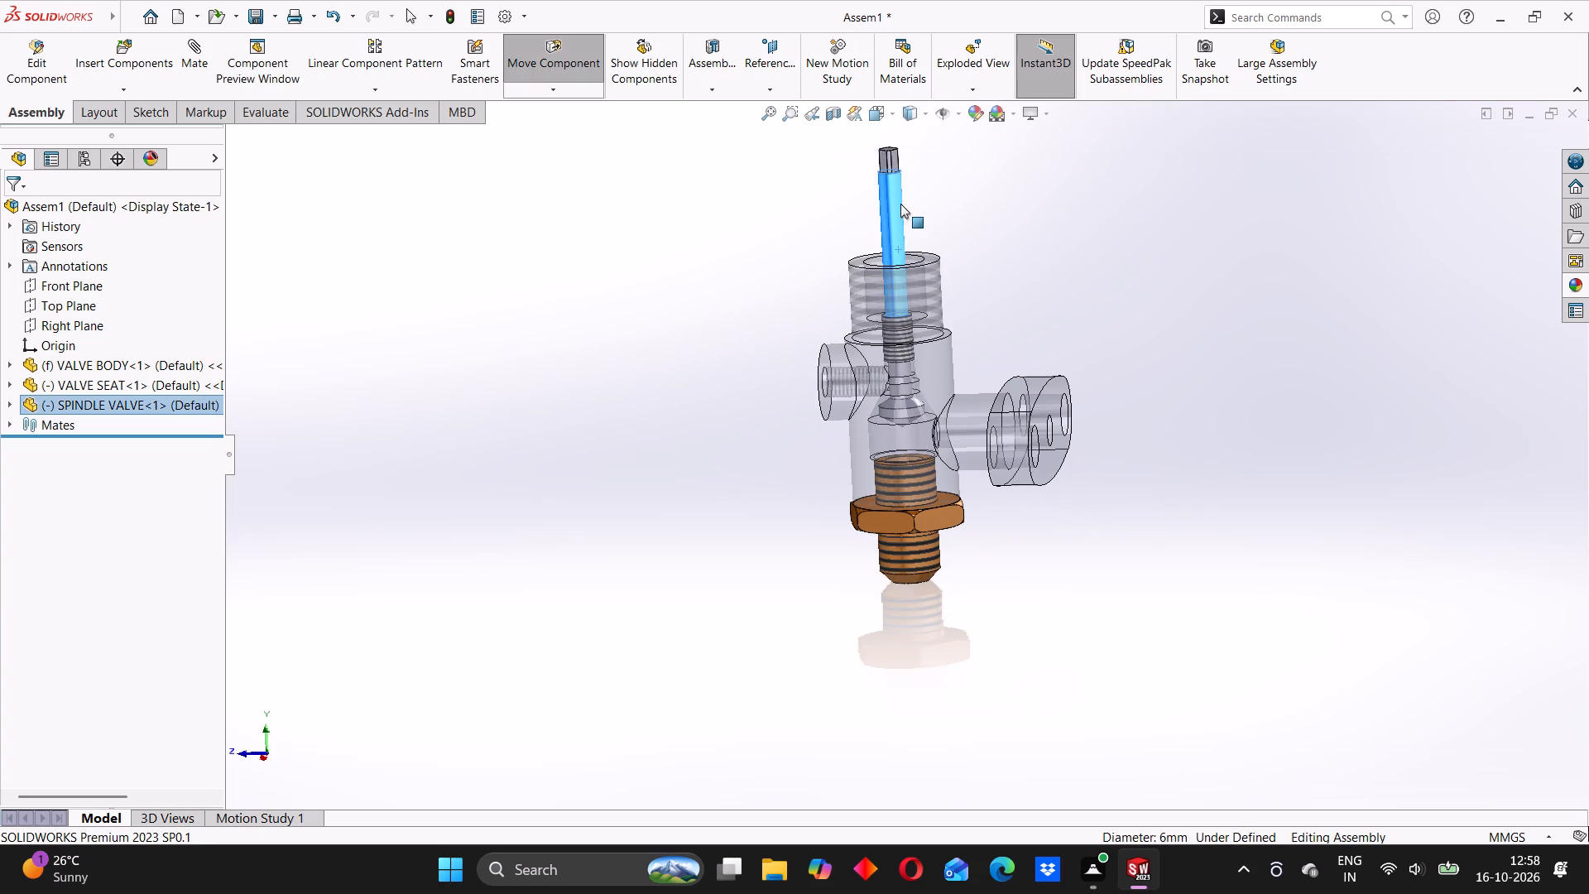
pyautogui.moveTo(900, 204); pyautogui.dragTo(908, 228)
pyautogui.moveTo(1036, 285); pyautogui.dragTo(1087, 300, button='middle')
pyautogui.moveTo(1059, 302); pyautogui.dragTo(1047, 300, button='middle')
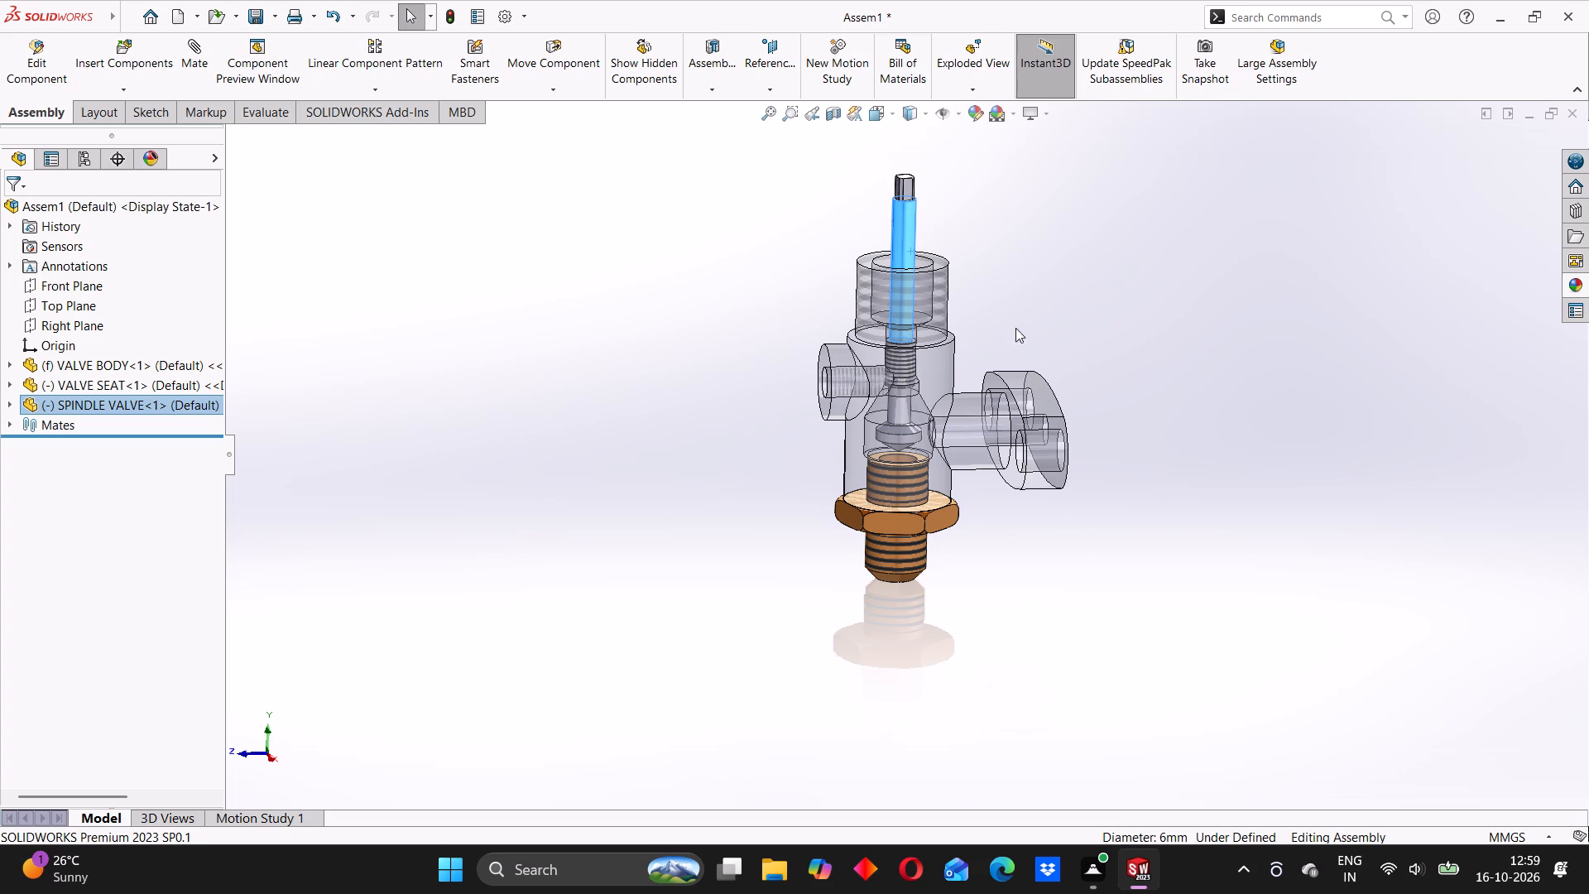
pyautogui.click(1048, 259)
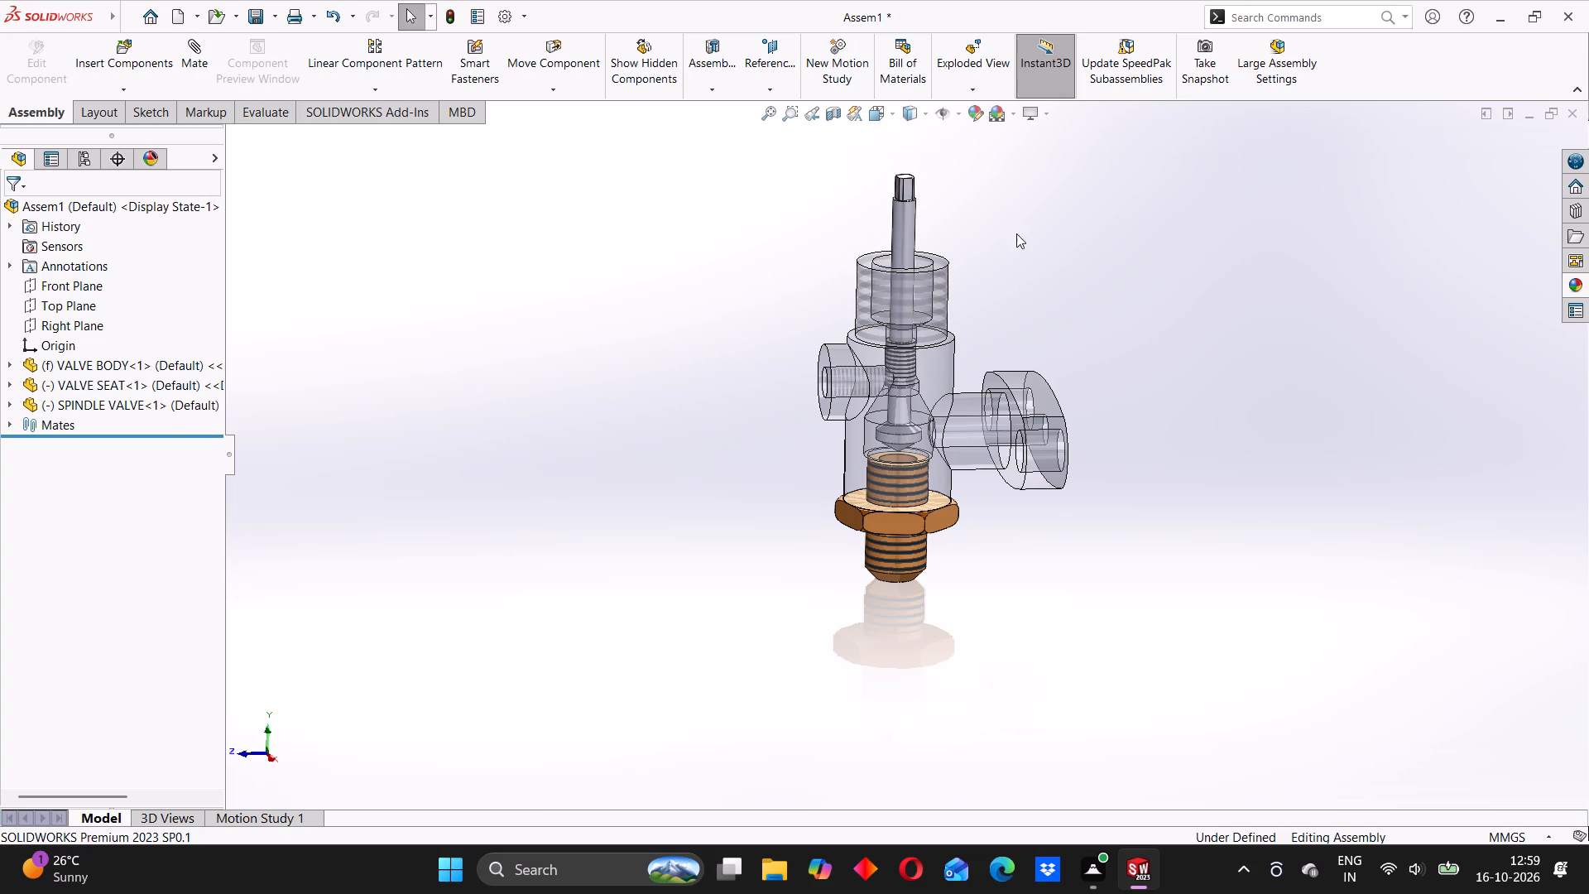
pyautogui.moveTo(903, 238); pyautogui.dragTo(905, 217)
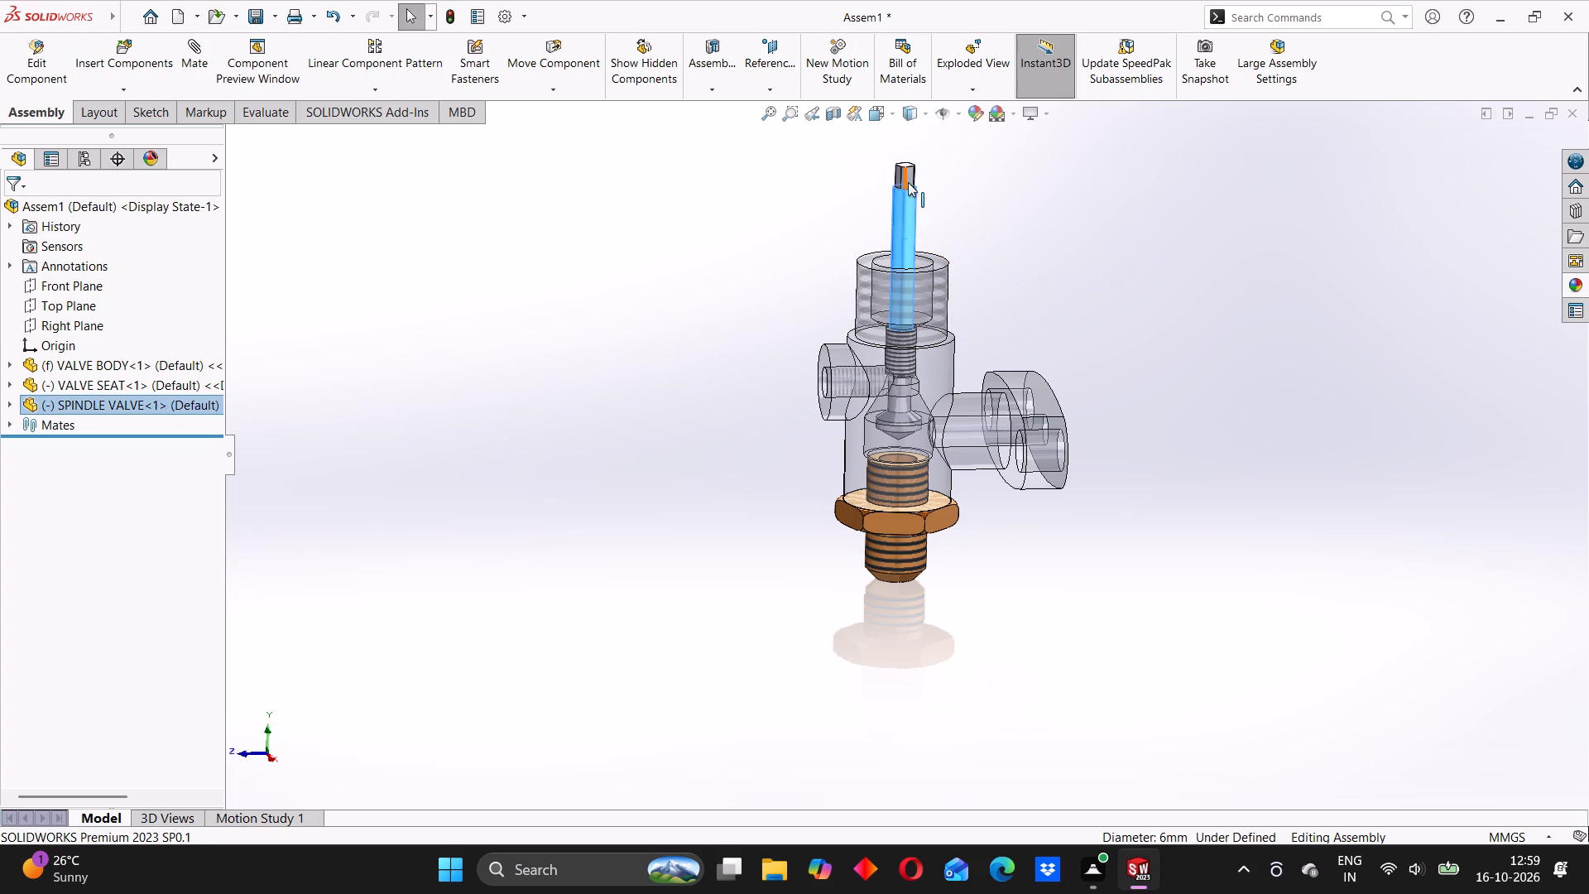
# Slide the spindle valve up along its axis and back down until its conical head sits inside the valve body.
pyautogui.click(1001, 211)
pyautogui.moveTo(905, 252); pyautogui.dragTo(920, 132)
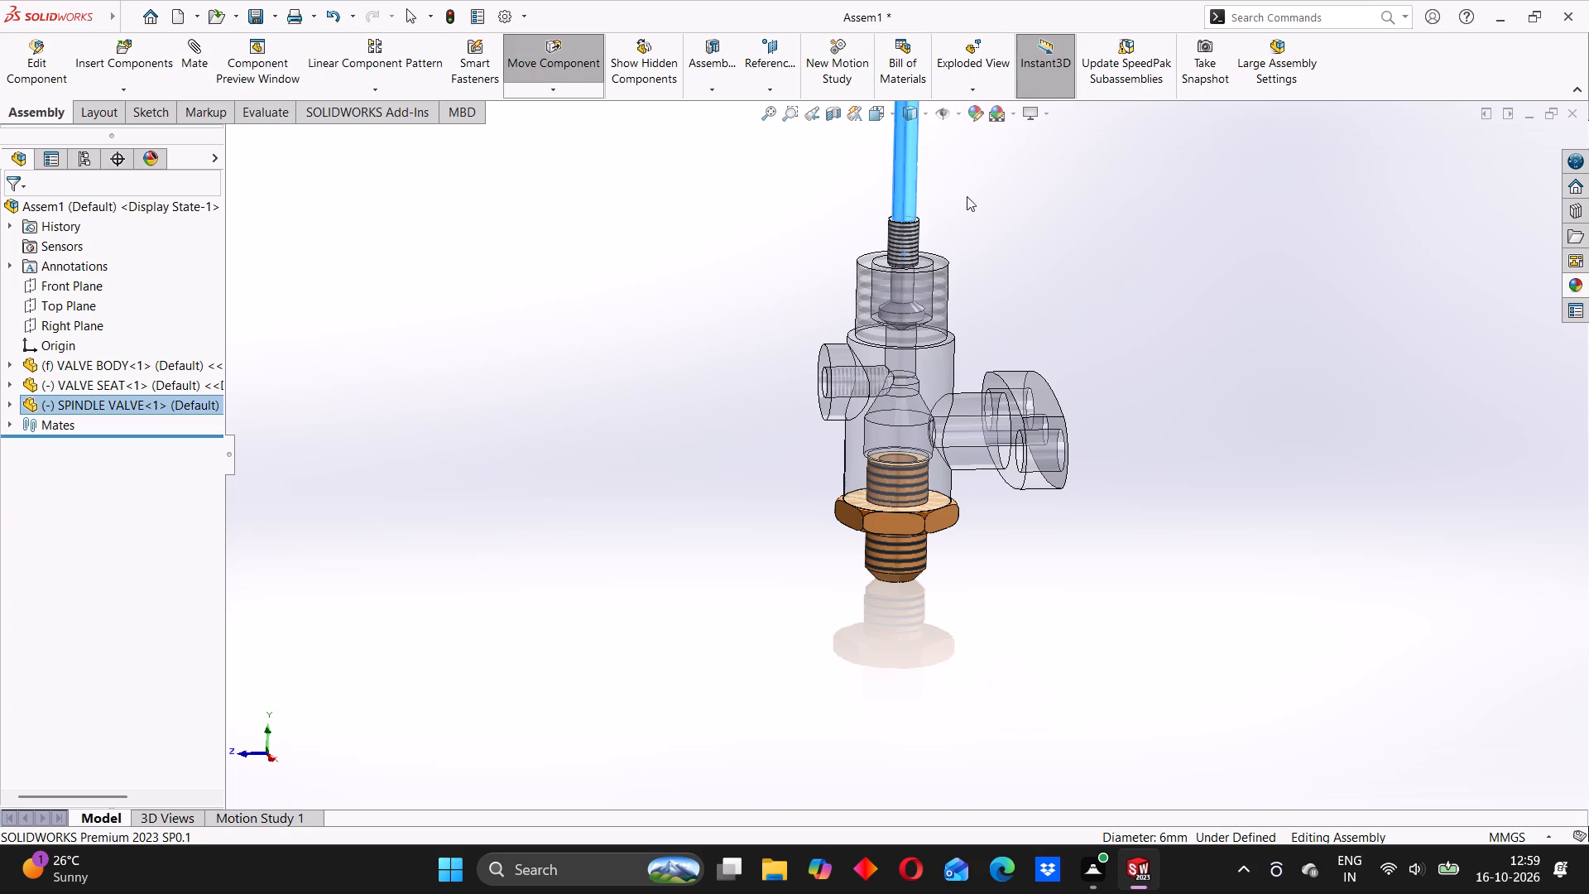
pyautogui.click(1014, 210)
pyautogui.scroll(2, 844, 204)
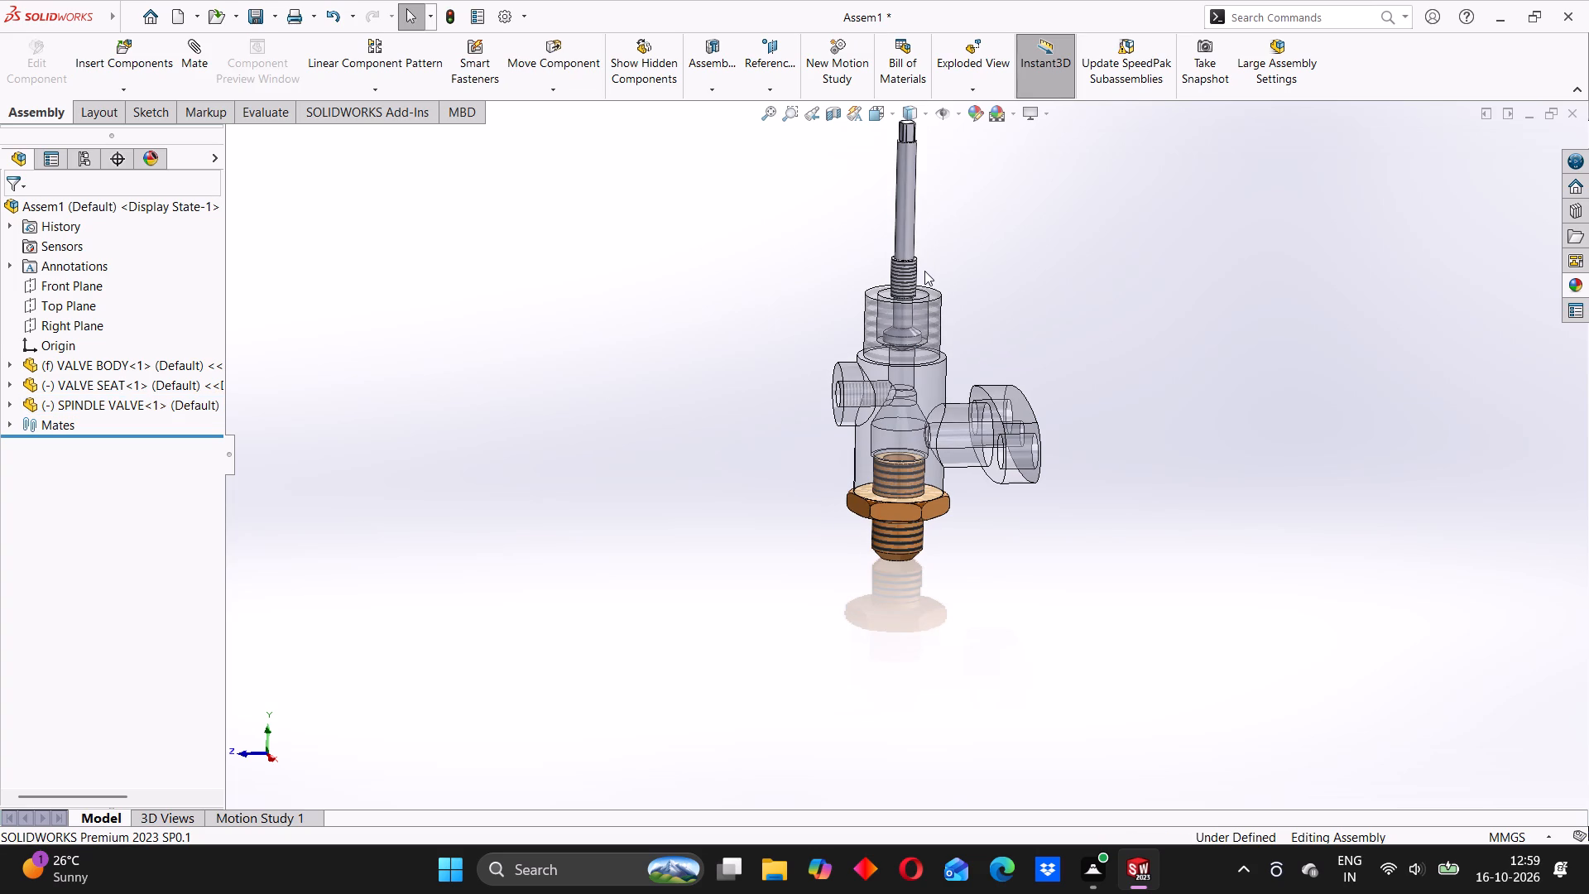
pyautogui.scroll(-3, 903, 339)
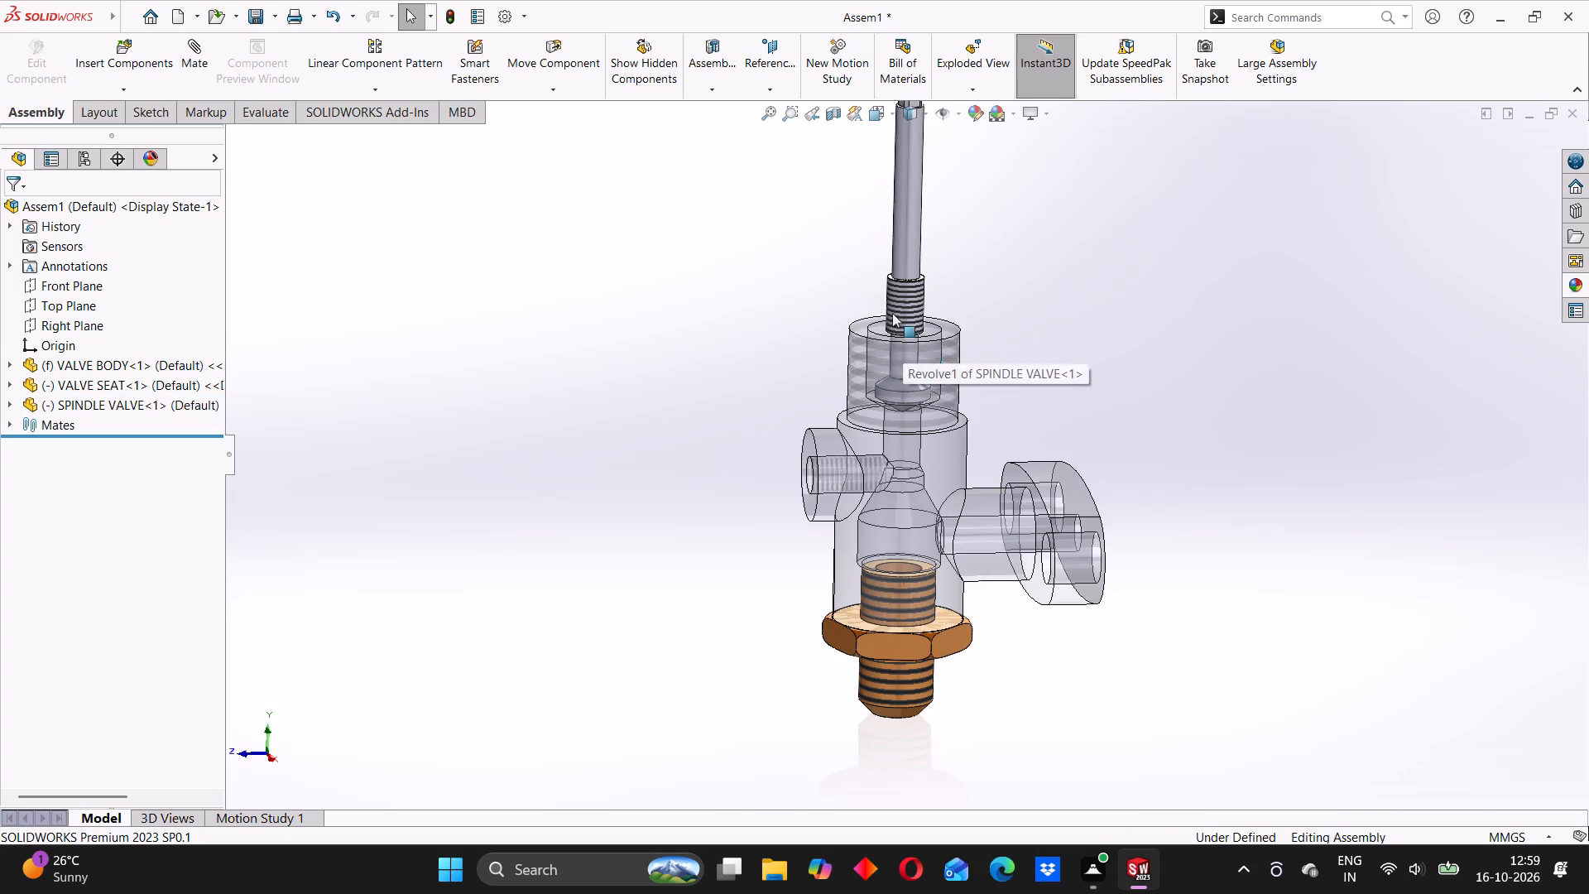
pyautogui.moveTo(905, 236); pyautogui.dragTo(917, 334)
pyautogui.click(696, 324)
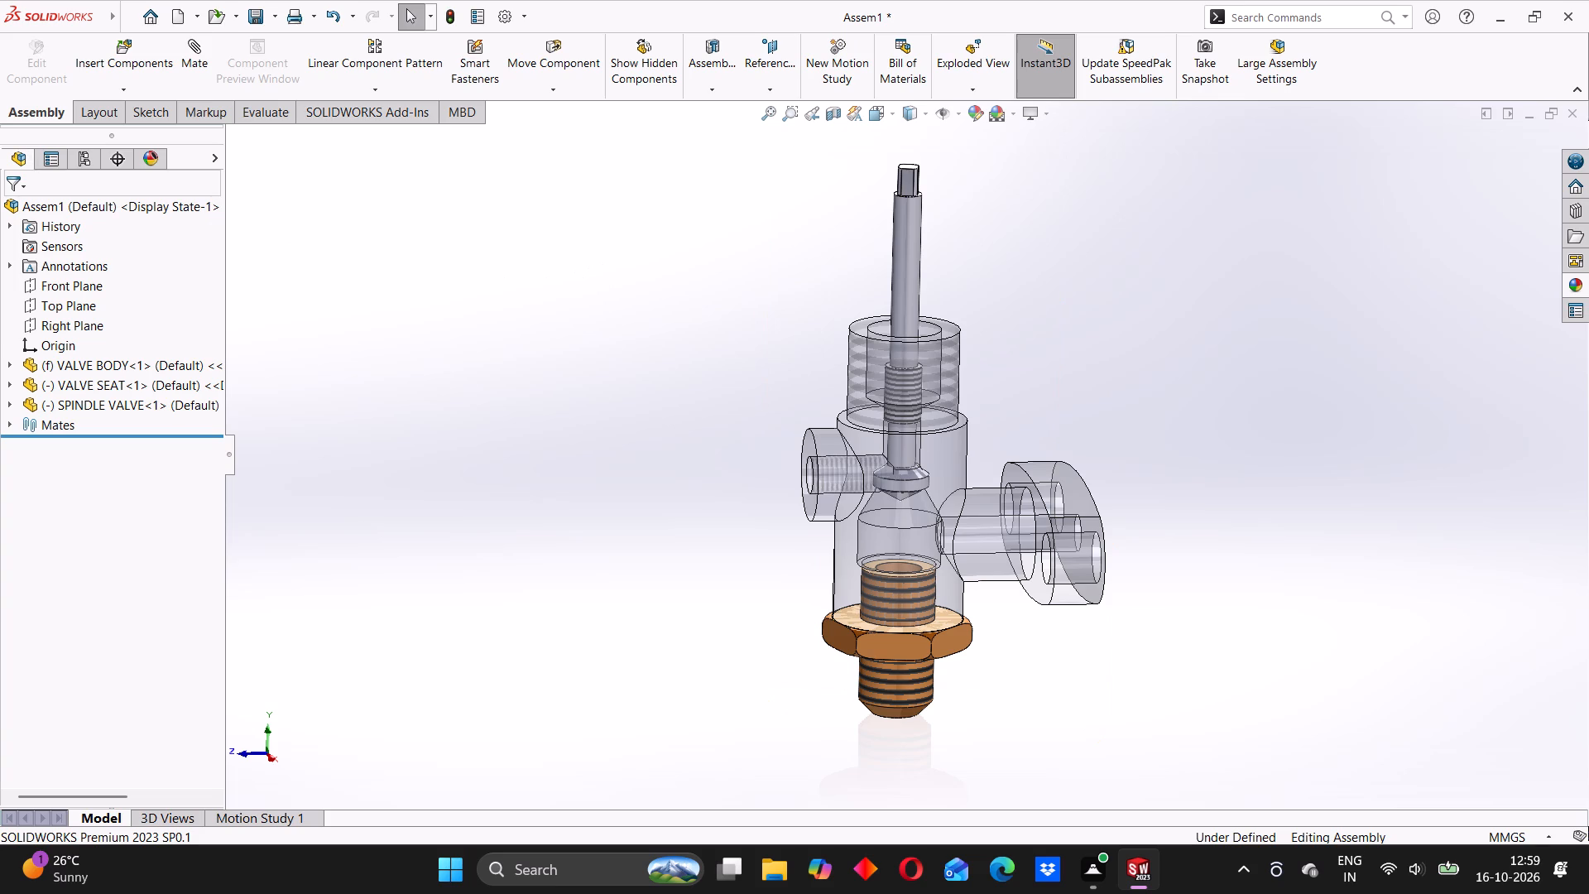
# Insert the GLAND NUT part into the assembly and place it beside the spindle valve's stem, clear of the valve body.
pyautogui.click(154, 81)
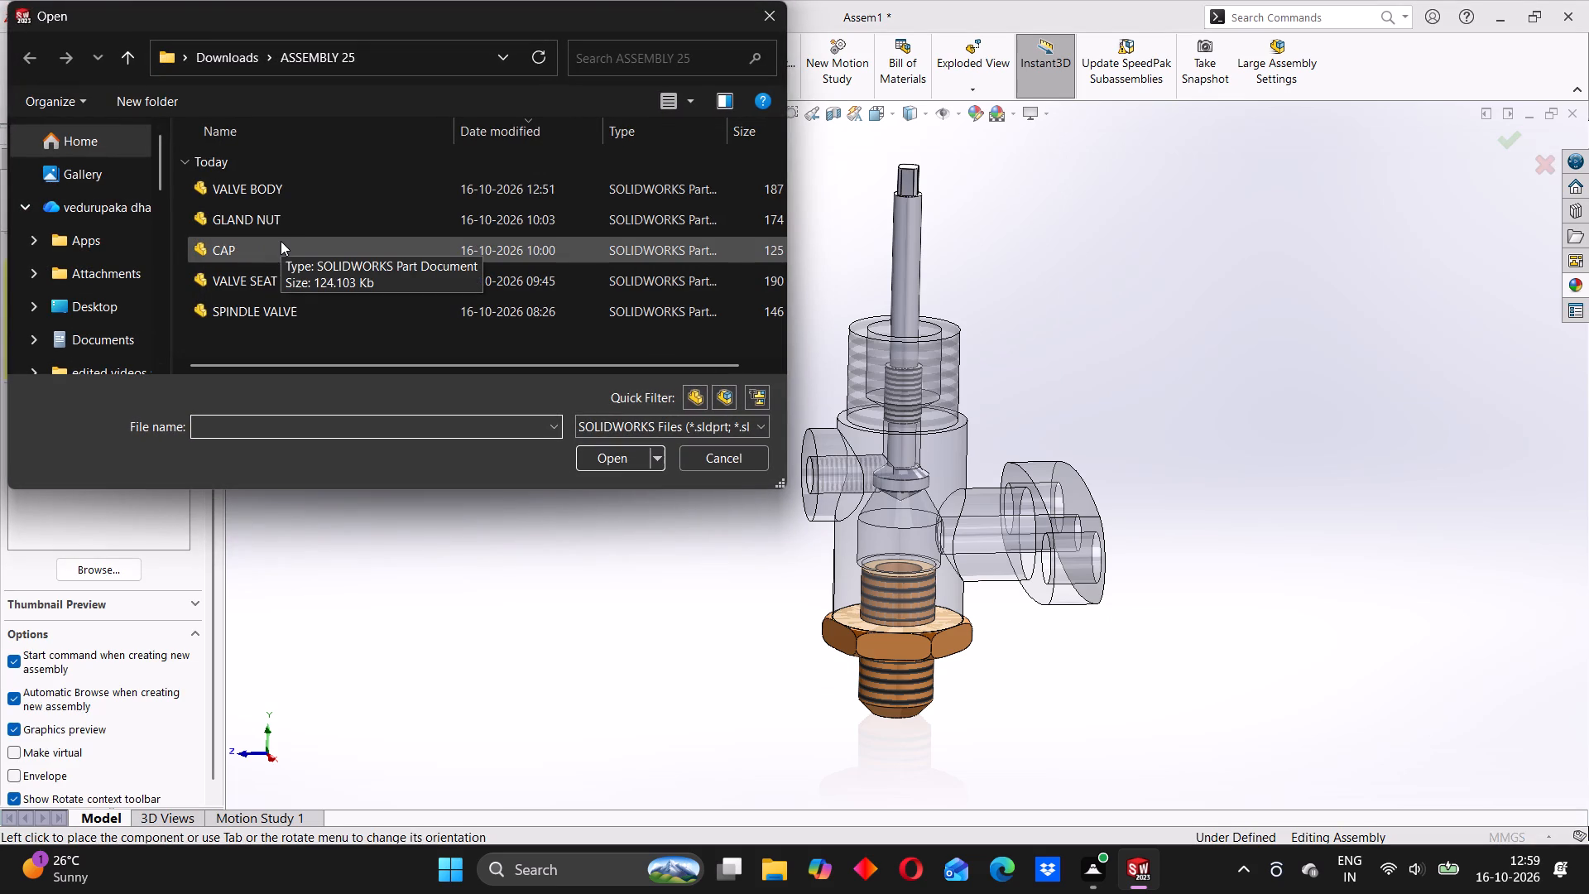
pyautogui.click(251, 216)
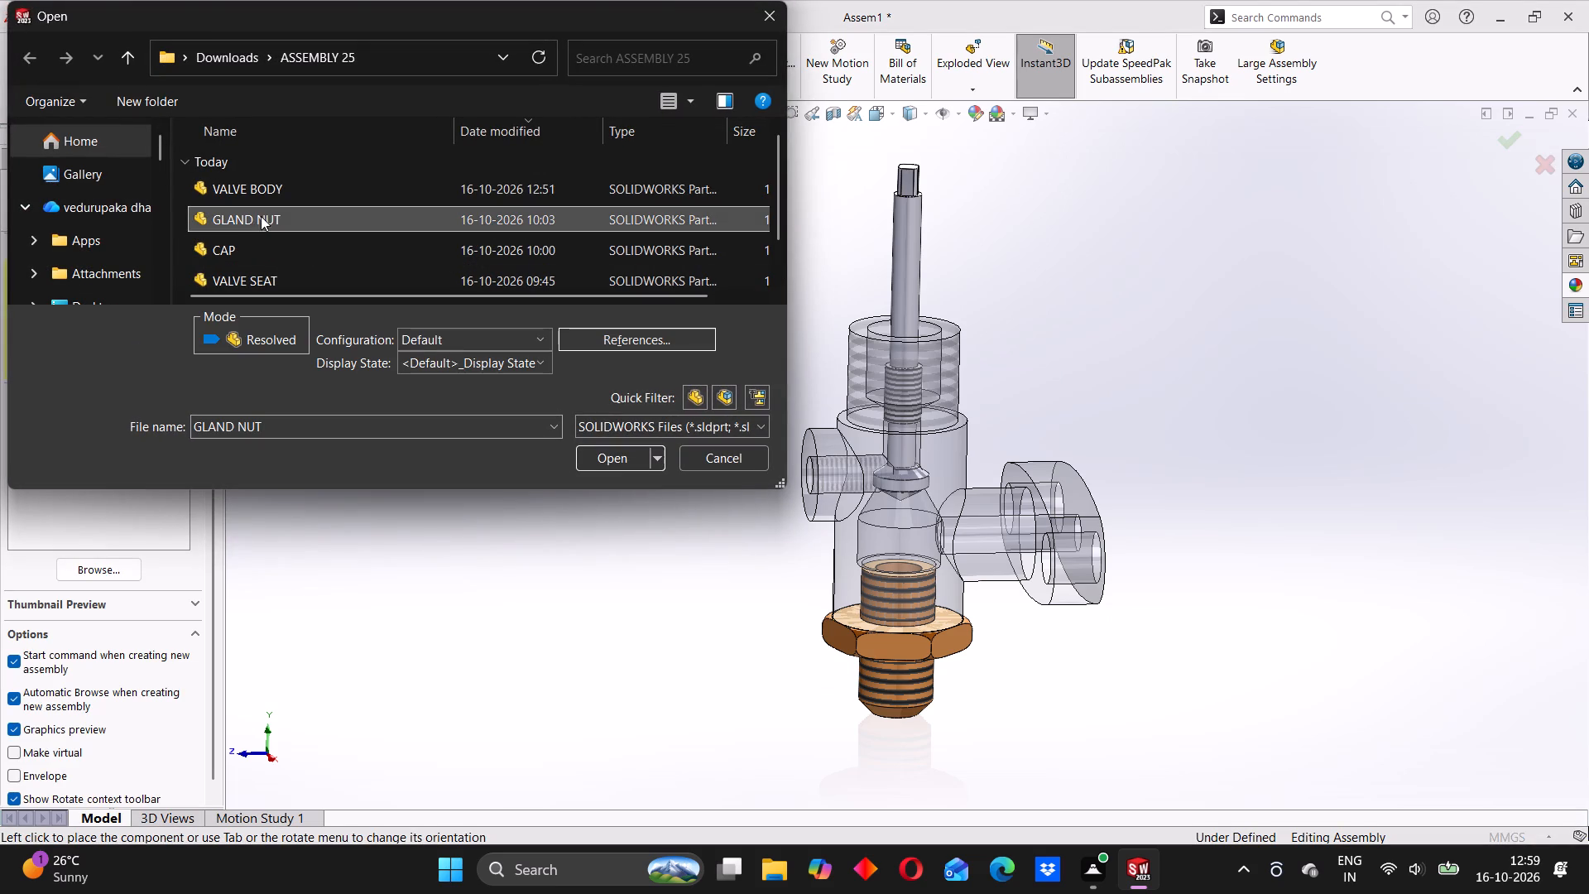
pyautogui.click(599, 454)
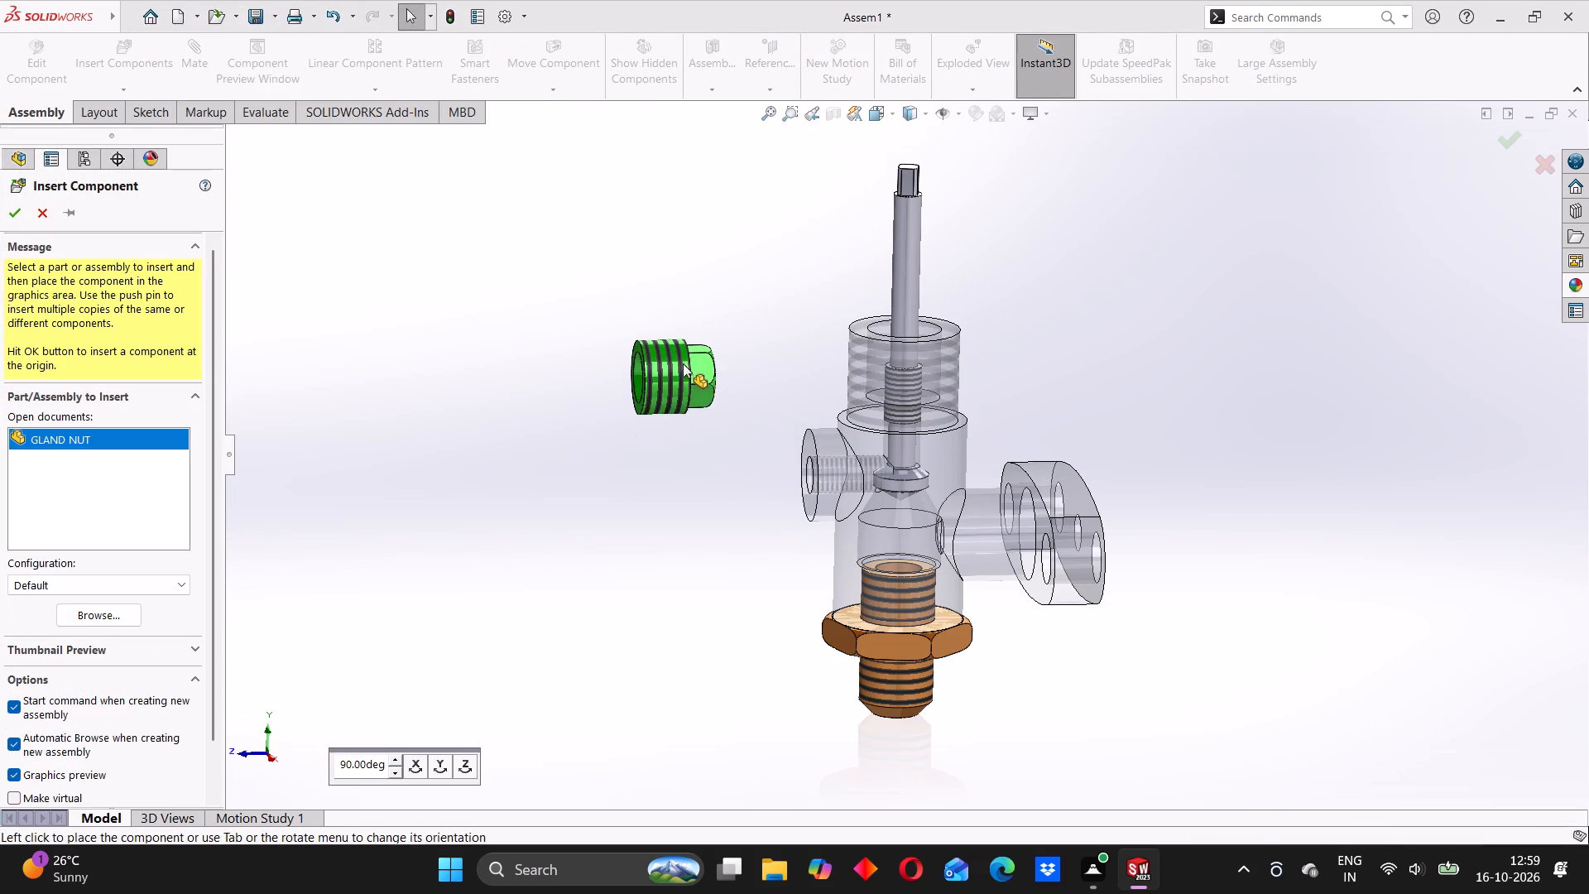
pyautogui.click(705, 295)
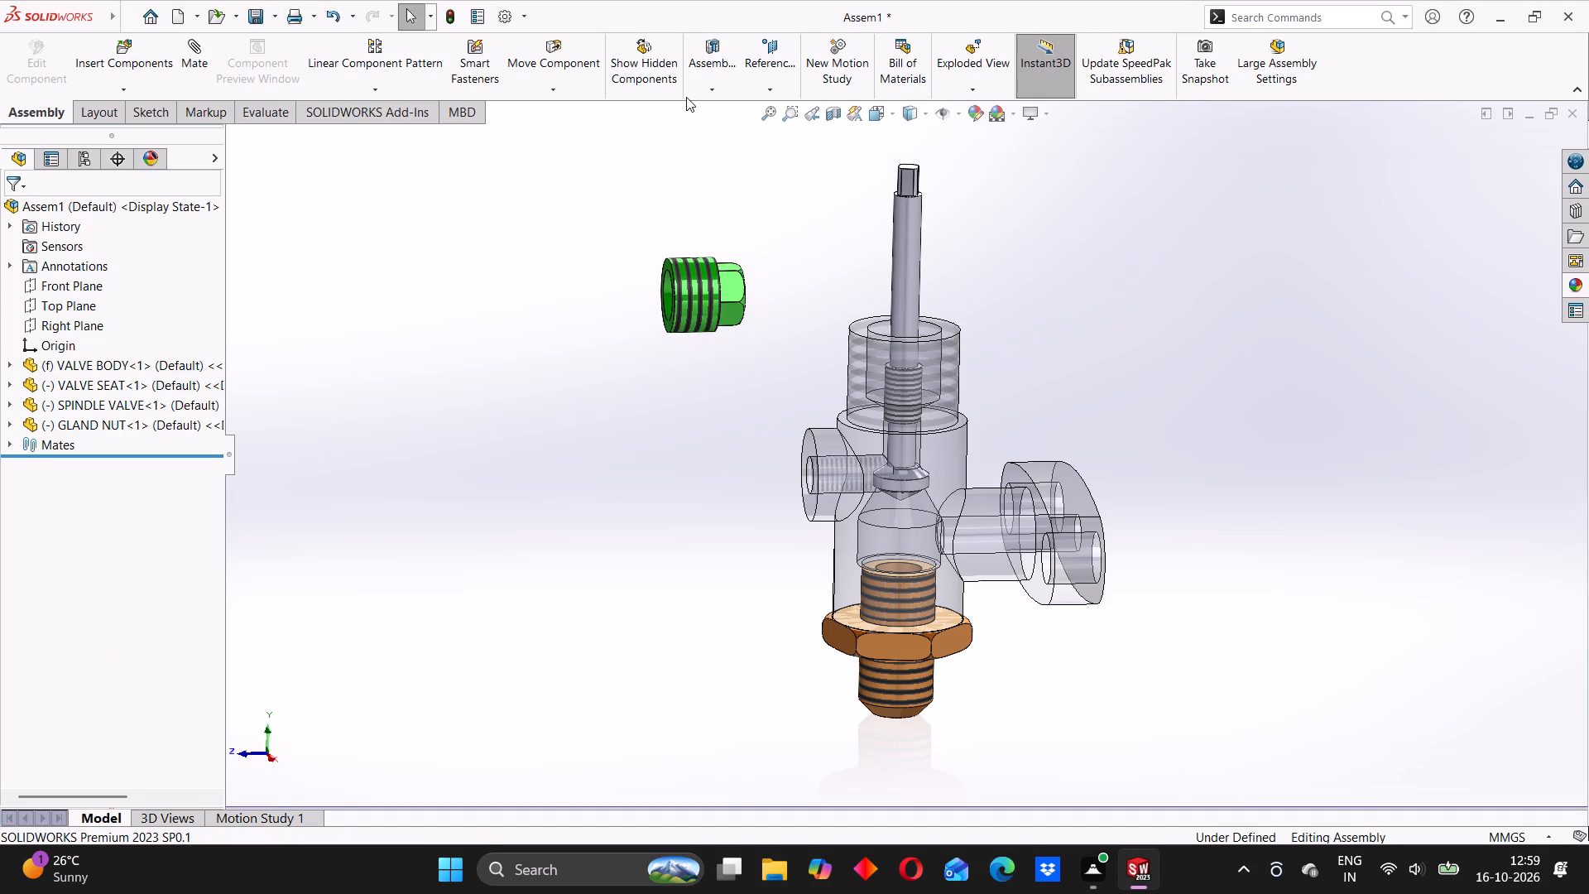
# Rotate the gland nut upright so its hexagonal head faces up and its threaded end faces down.
pyautogui.click(573, 89)
pyautogui.click(569, 125)
pyautogui.moveTo(684, 275); pyautogui.dragTo(773, 420)
pyautogui.moveTo(673, 286); pyautogui.dragTo(636, 457)
pyautogui.moveTo(714, 299); pyautogui.dragTo(601, 280)
pyautogui.moveTo(754, 319); pyautogui.dragTo(669, 214)
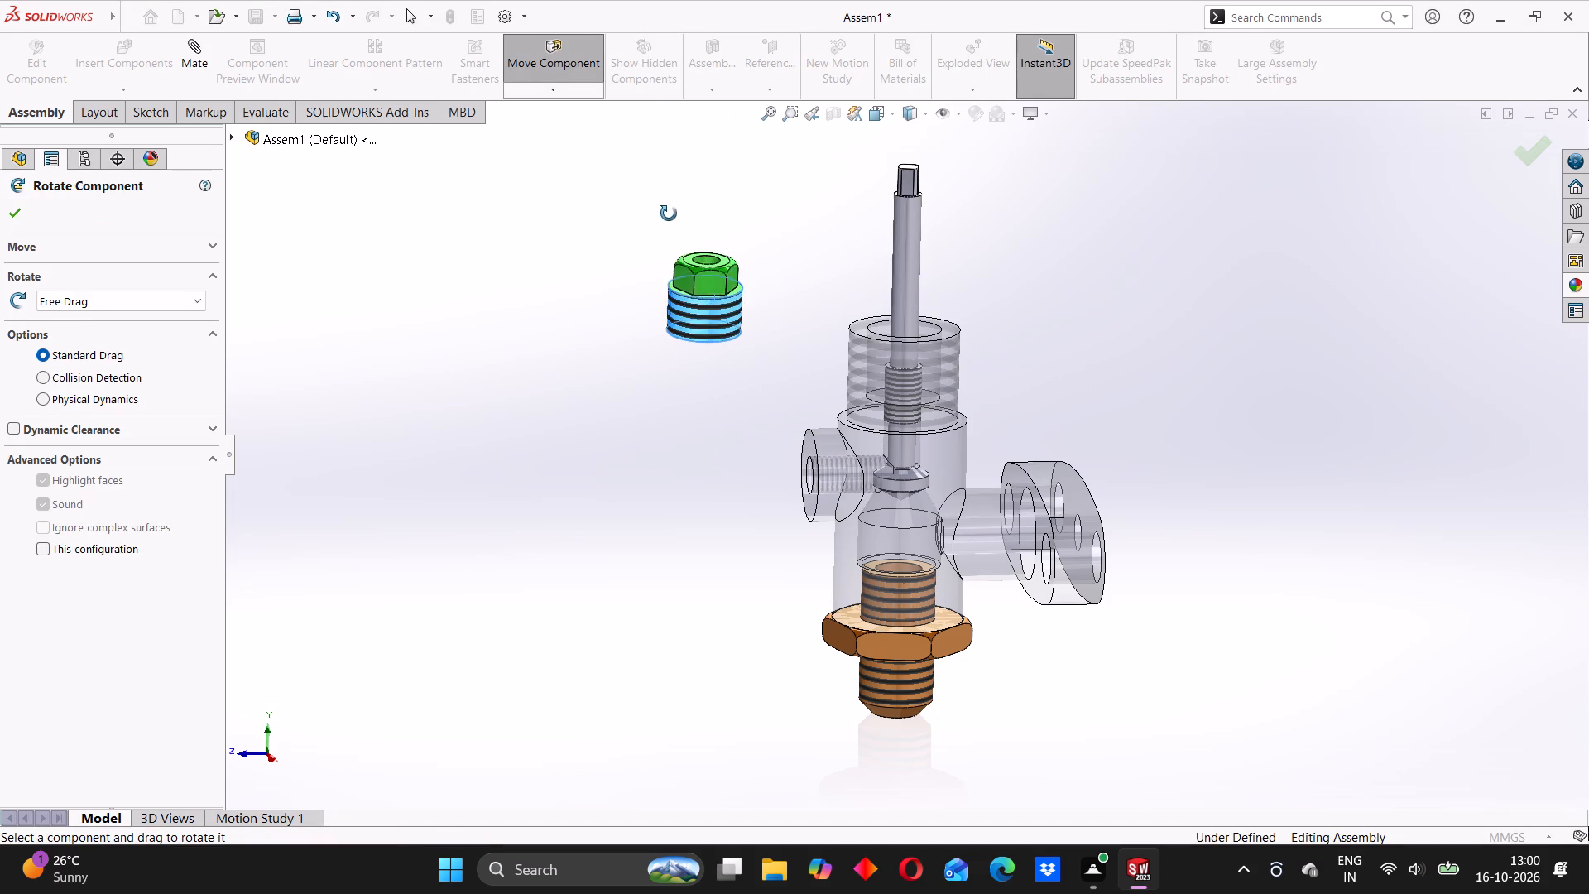
pyautogui.moveTo(669, 214); pyautogui.dragTo(641, 206)
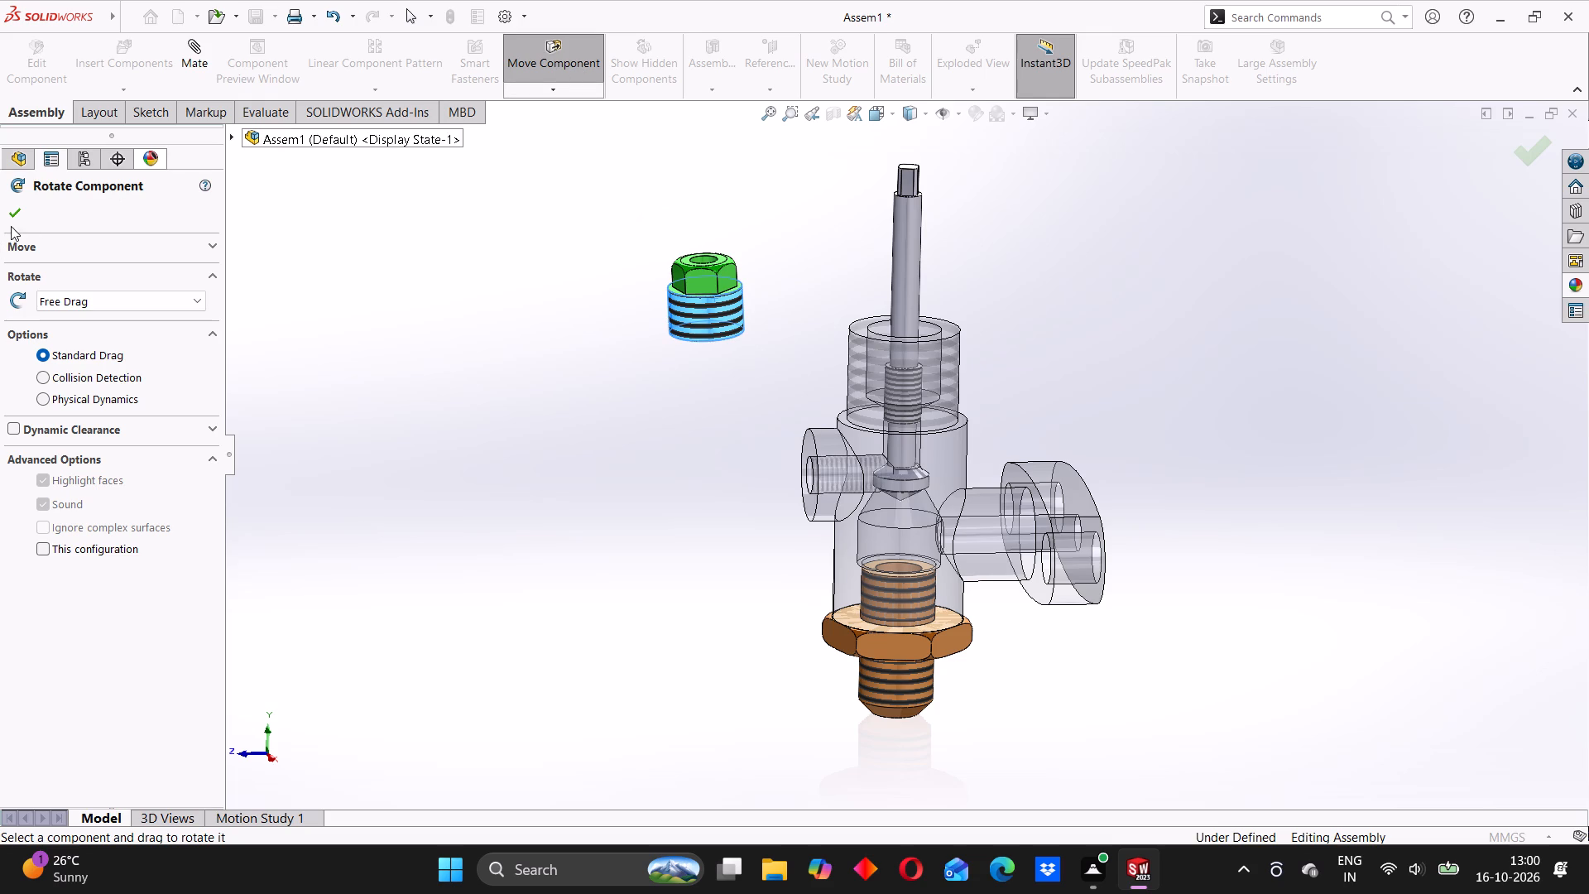
pyautogui.click(15, 211)
# Add a concentric mate between the gland nut's inner bore face and the spindle valve's cylindrical stem.
pyautogui.moveTo(194, 50); pyautogui.dragTo(206, 56)
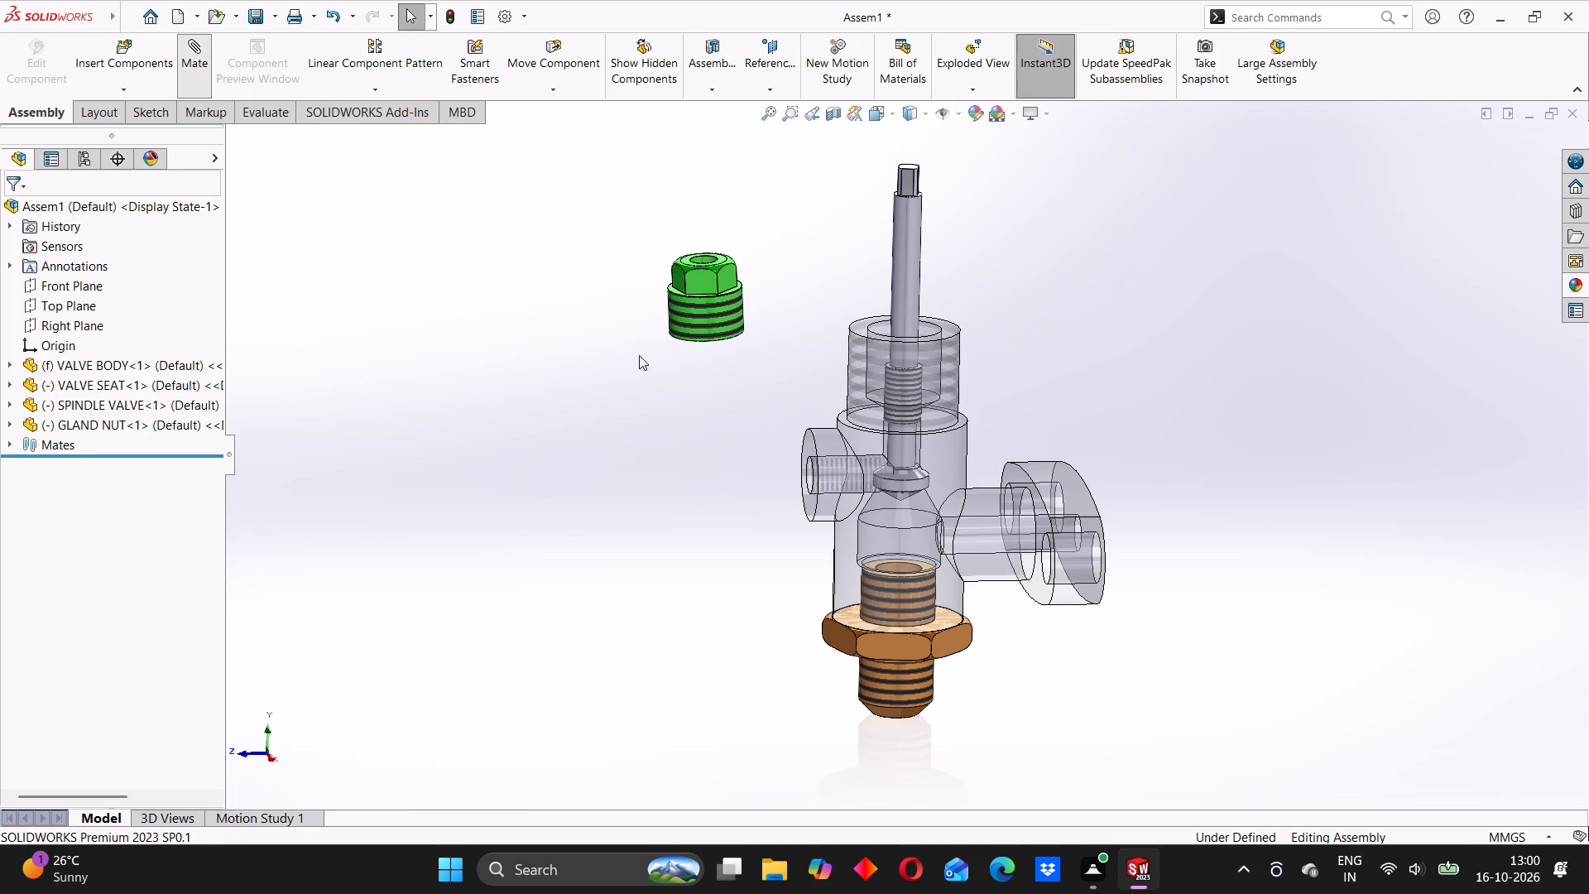
pyautogui.scroll(-6, 771, 317)
pyautogui.moveTo(621, 425); pyautogui.dragTo(620, 267, button='middle')
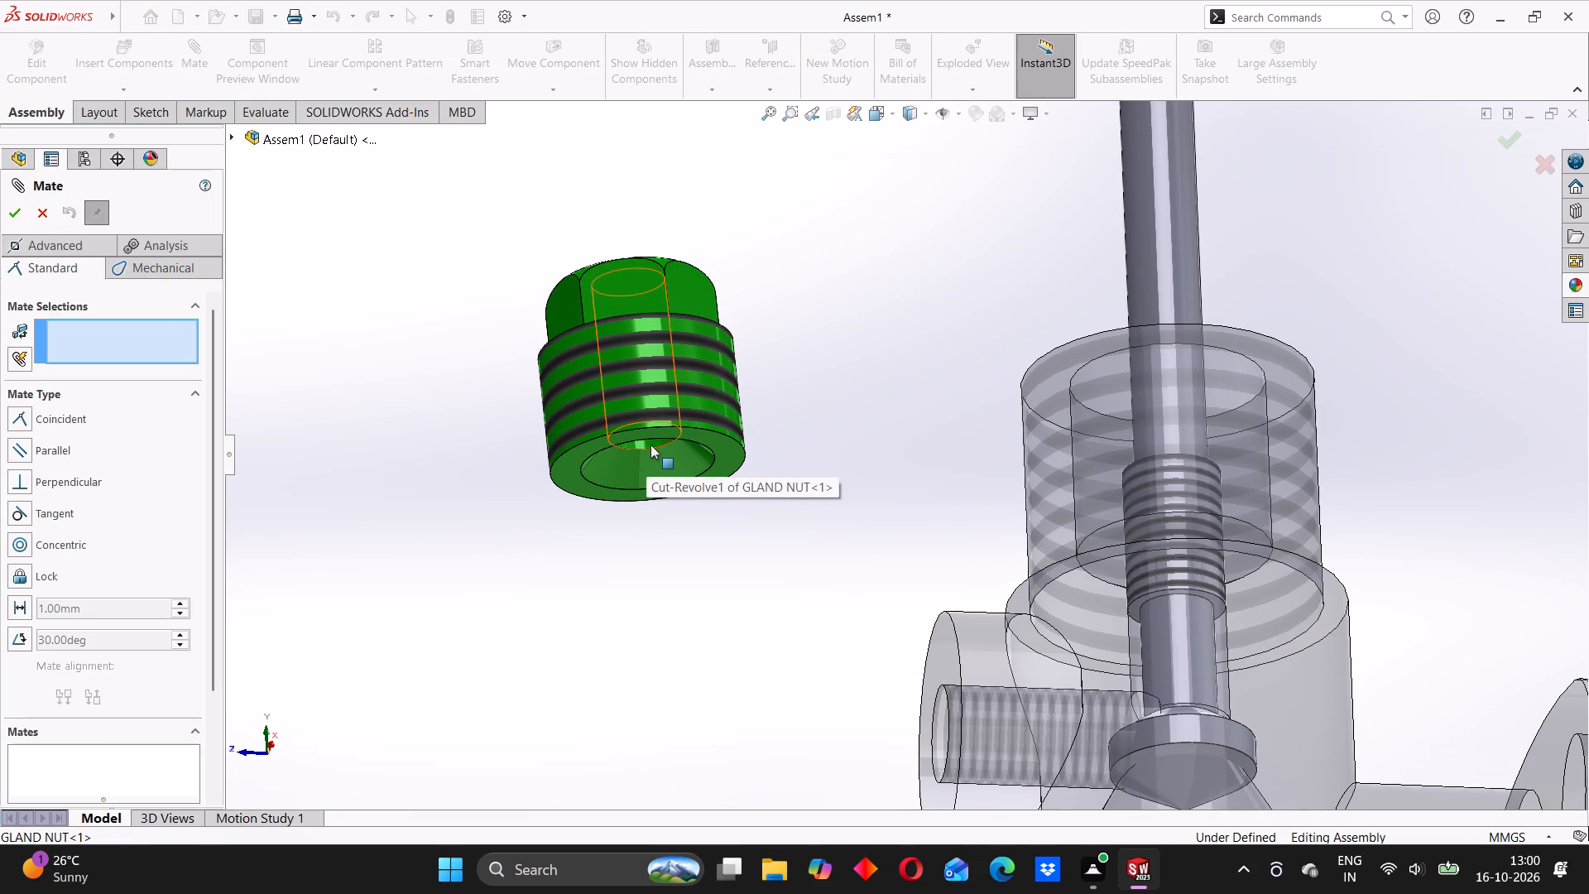
pyautogui.click(650, 445)
pyautogui.scroll(2, 1222, 347)
pyautogui.moveTo(1151, 355); pyautogui.dragTo(1141, 539, button='middle')
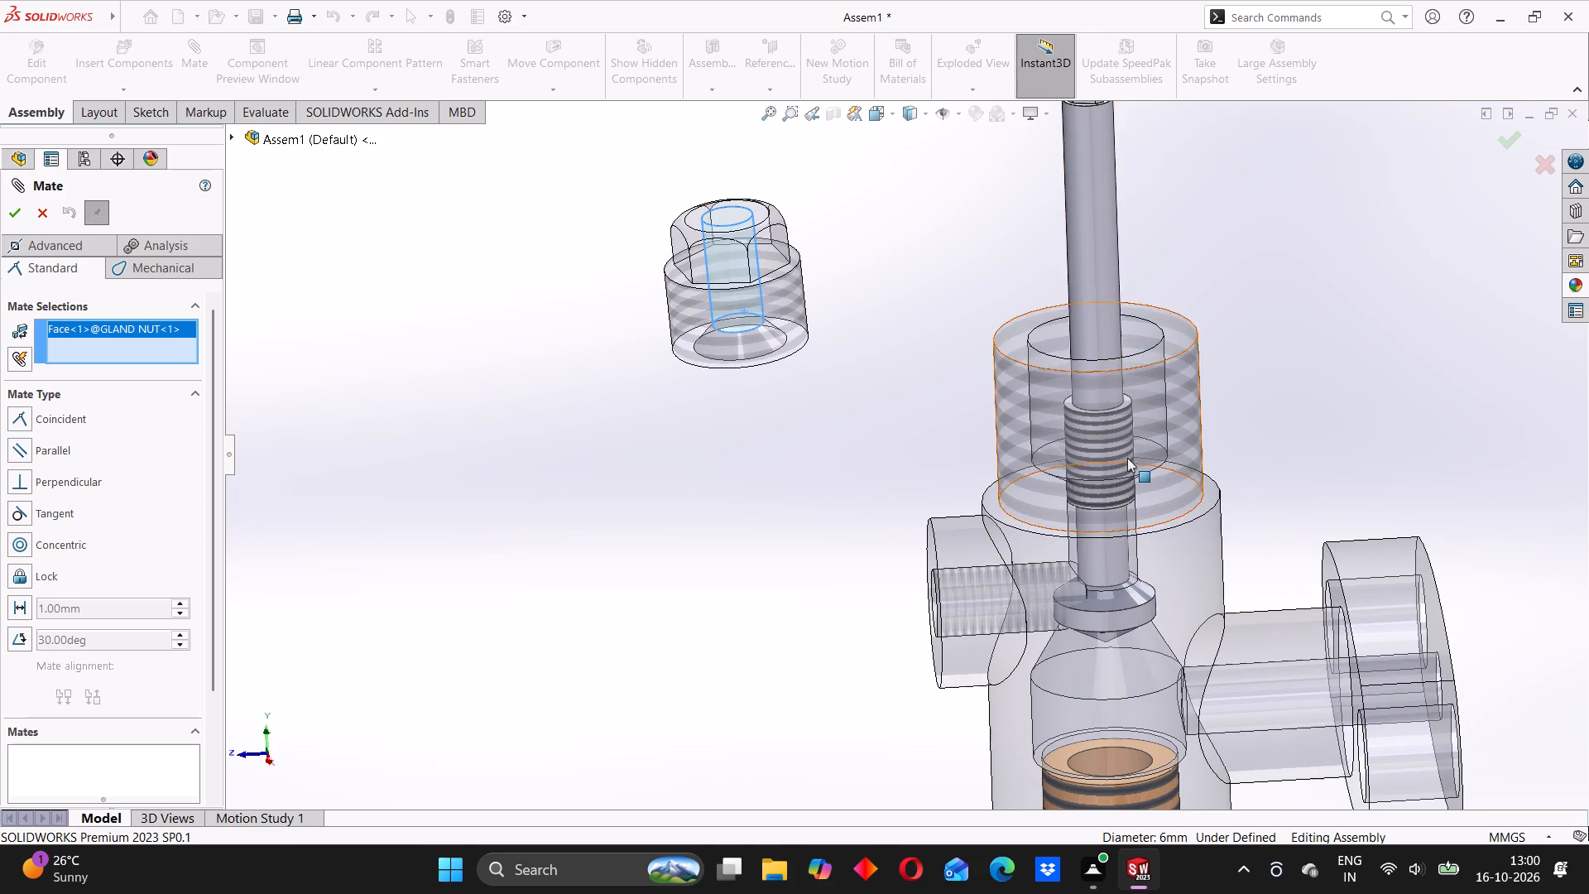
pyautogui.click(1105, 307)
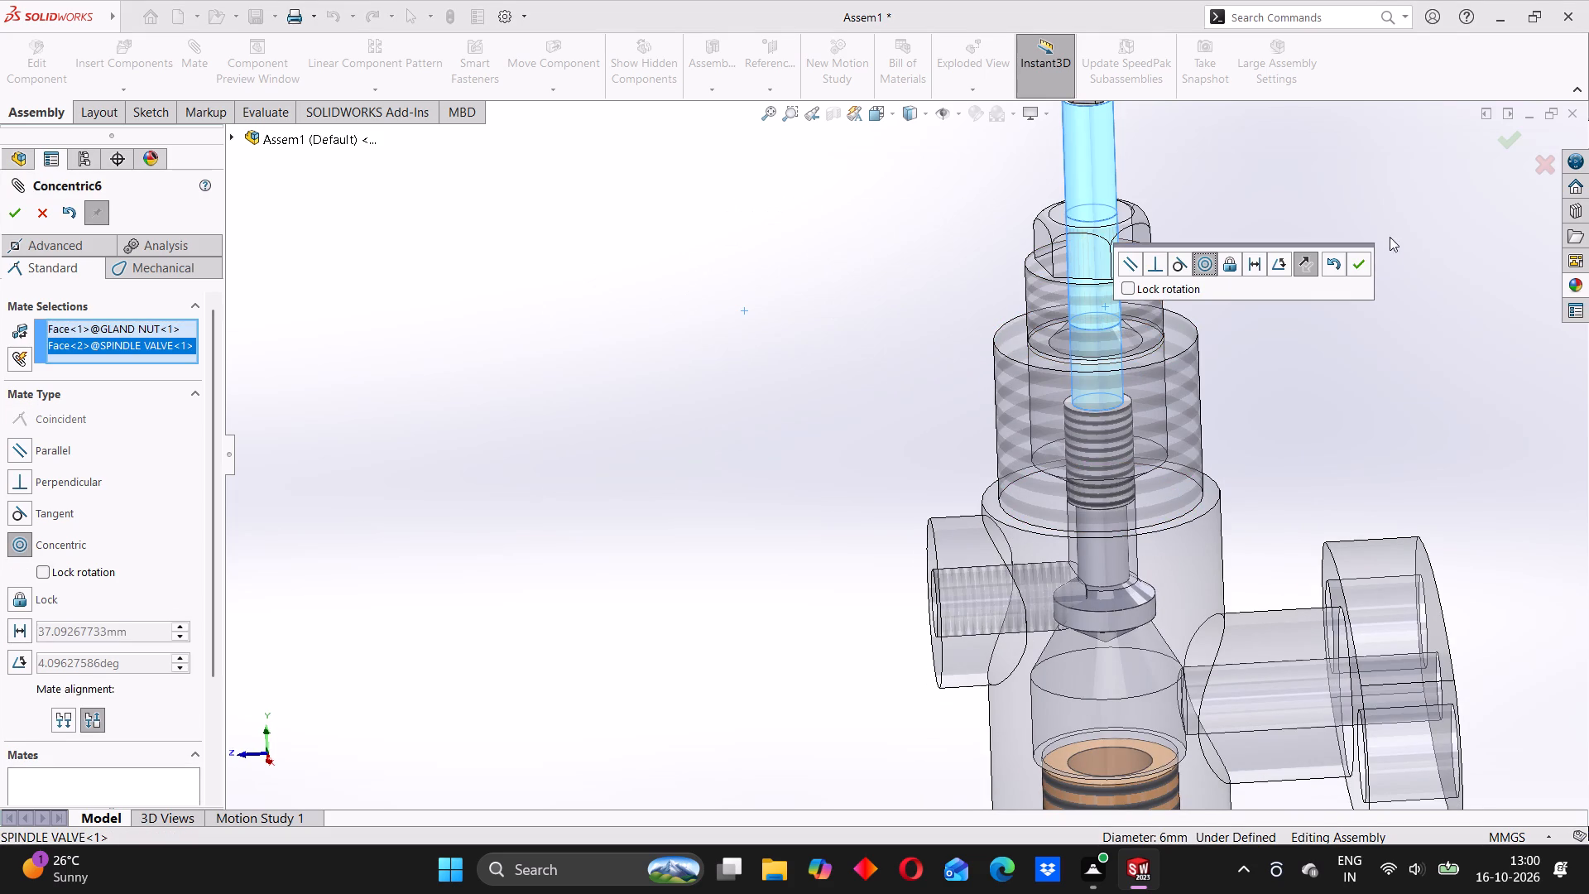
pyautogui.click(1363, 267)
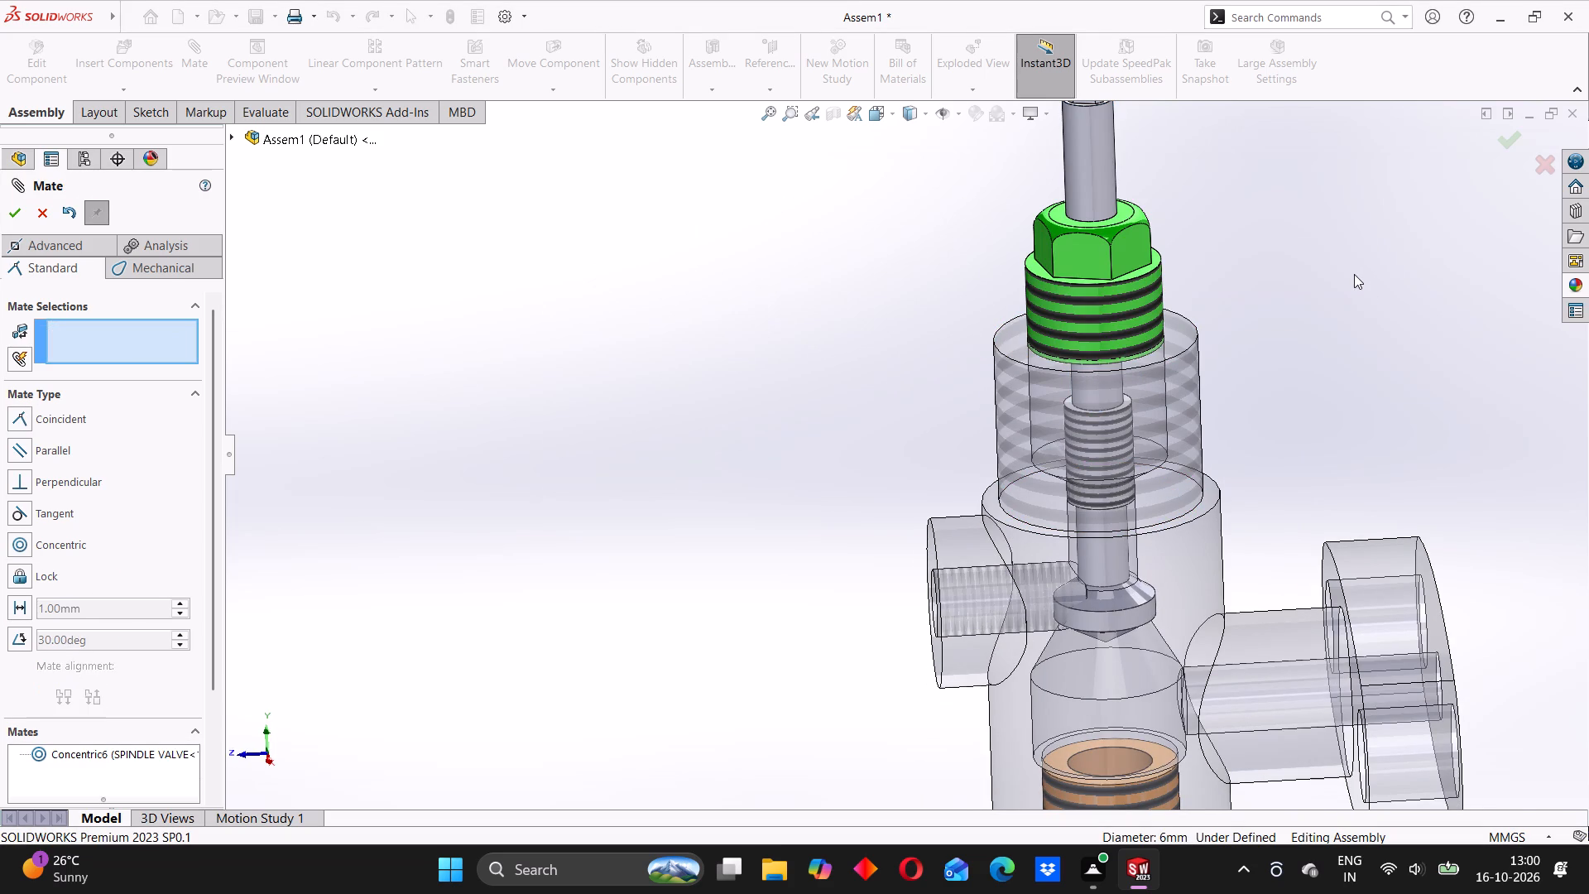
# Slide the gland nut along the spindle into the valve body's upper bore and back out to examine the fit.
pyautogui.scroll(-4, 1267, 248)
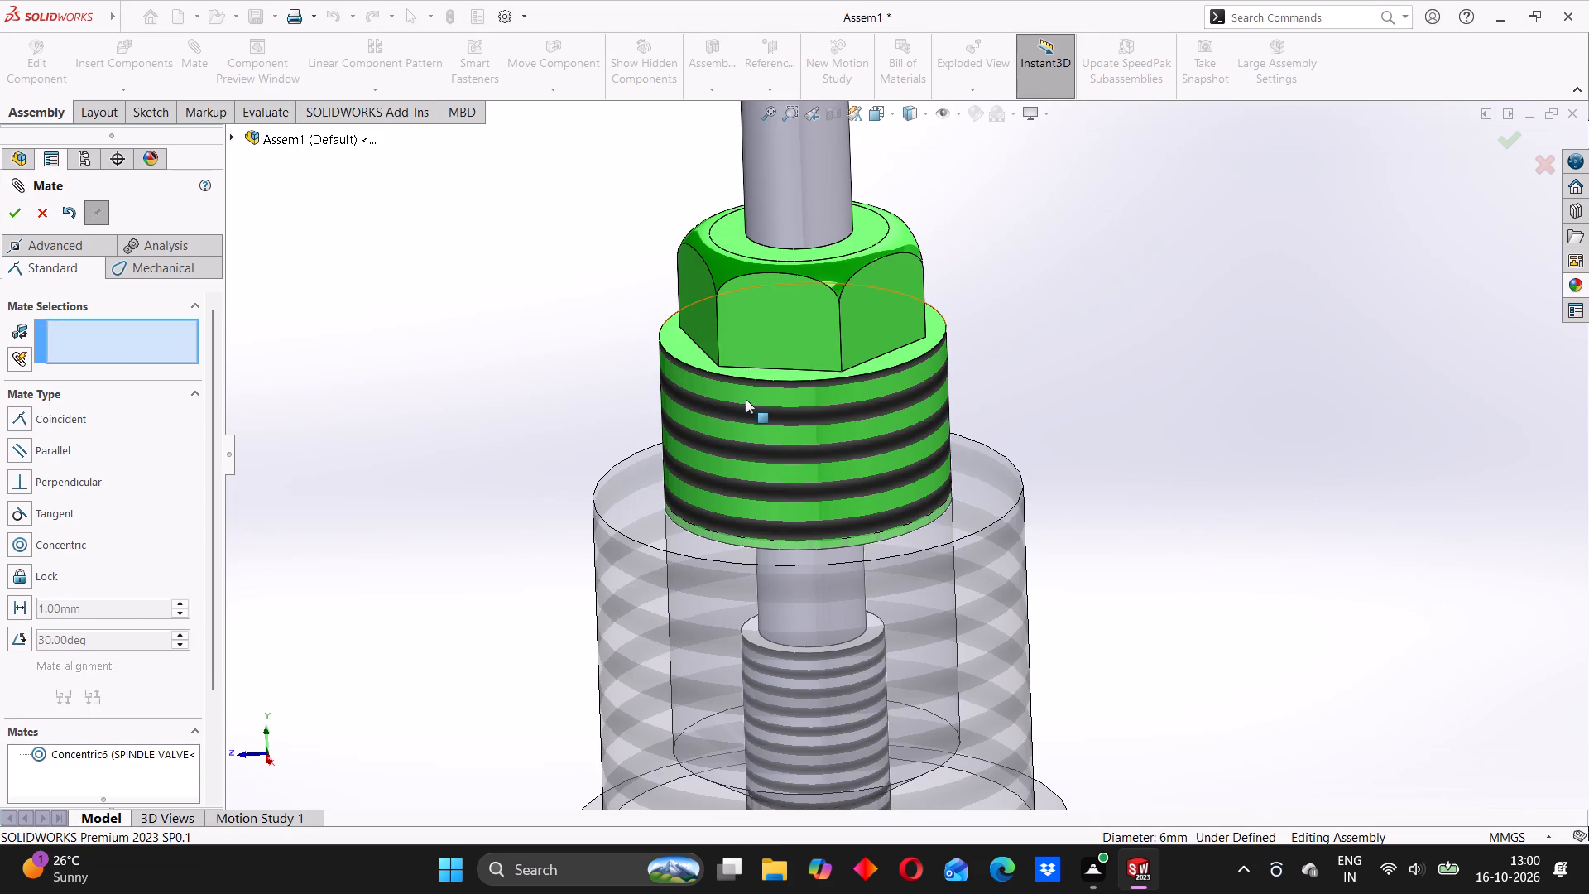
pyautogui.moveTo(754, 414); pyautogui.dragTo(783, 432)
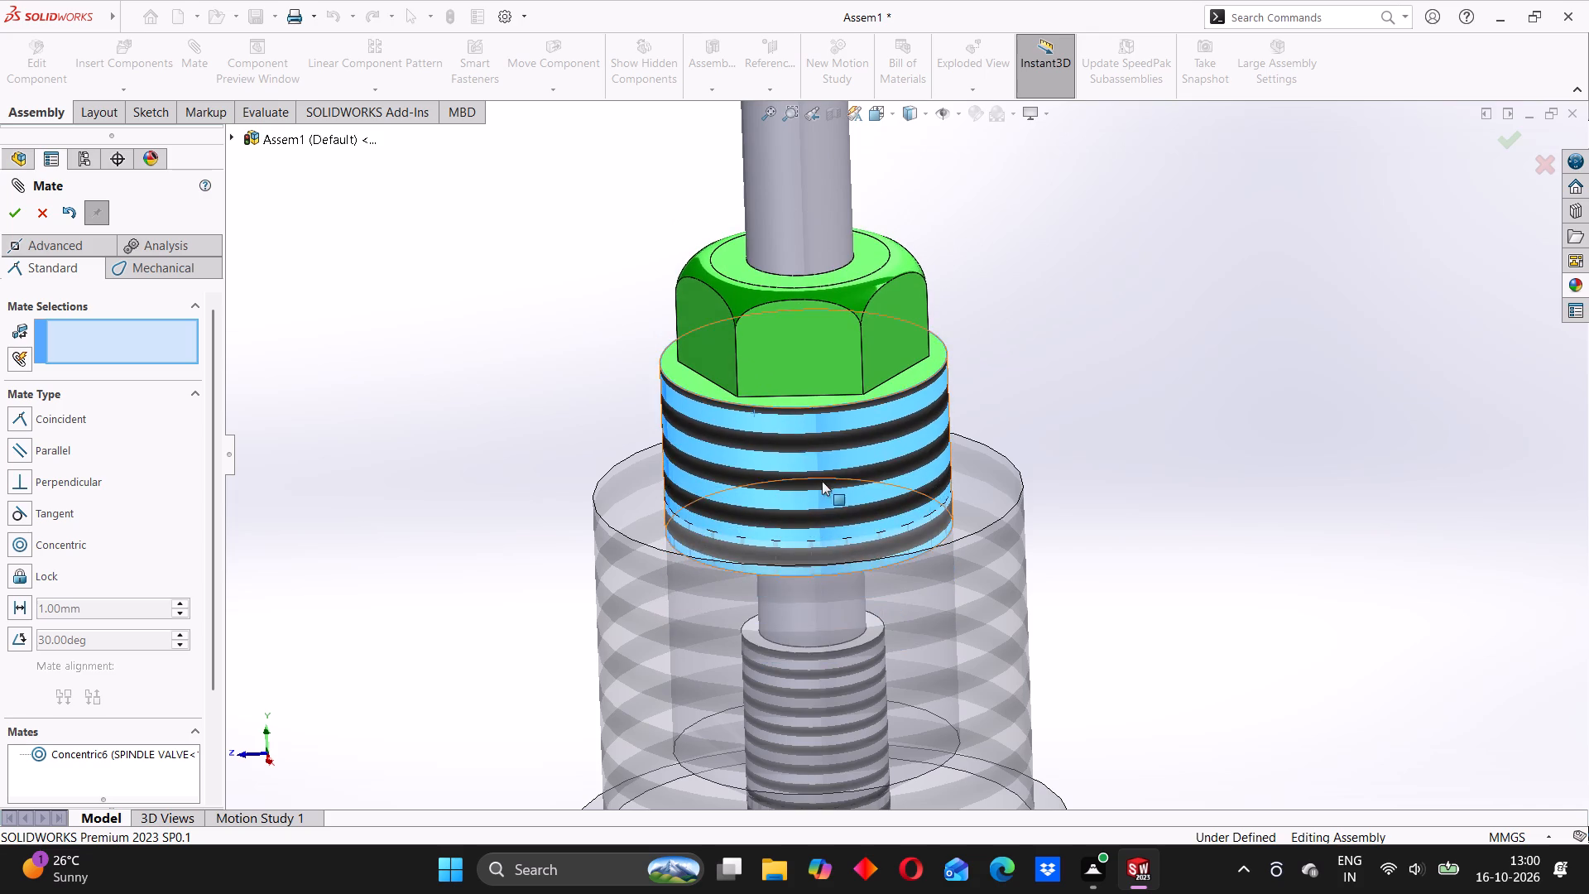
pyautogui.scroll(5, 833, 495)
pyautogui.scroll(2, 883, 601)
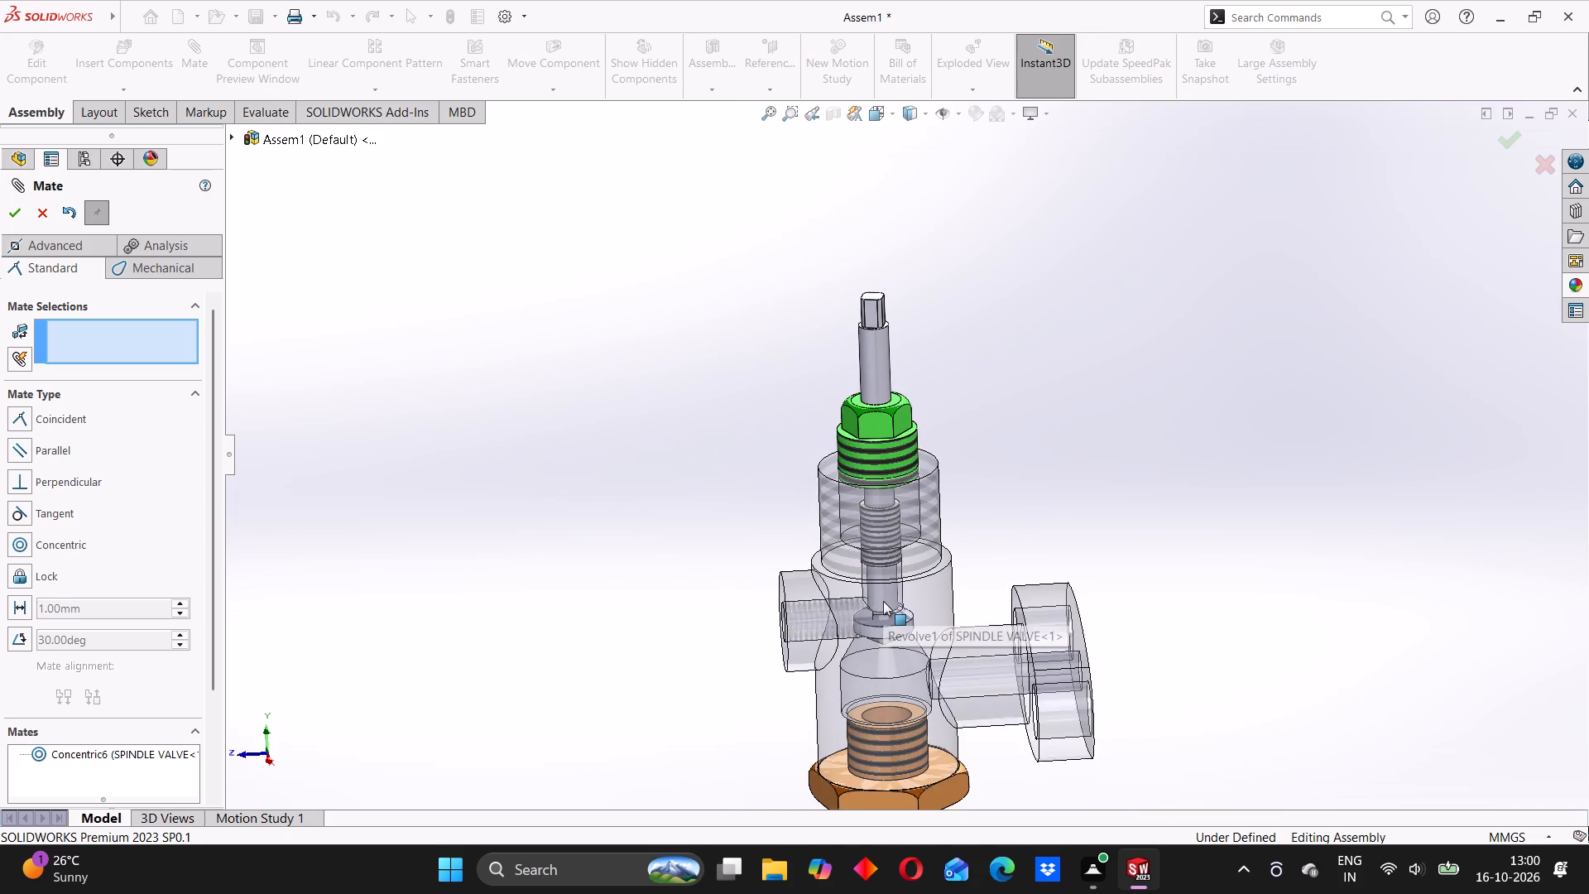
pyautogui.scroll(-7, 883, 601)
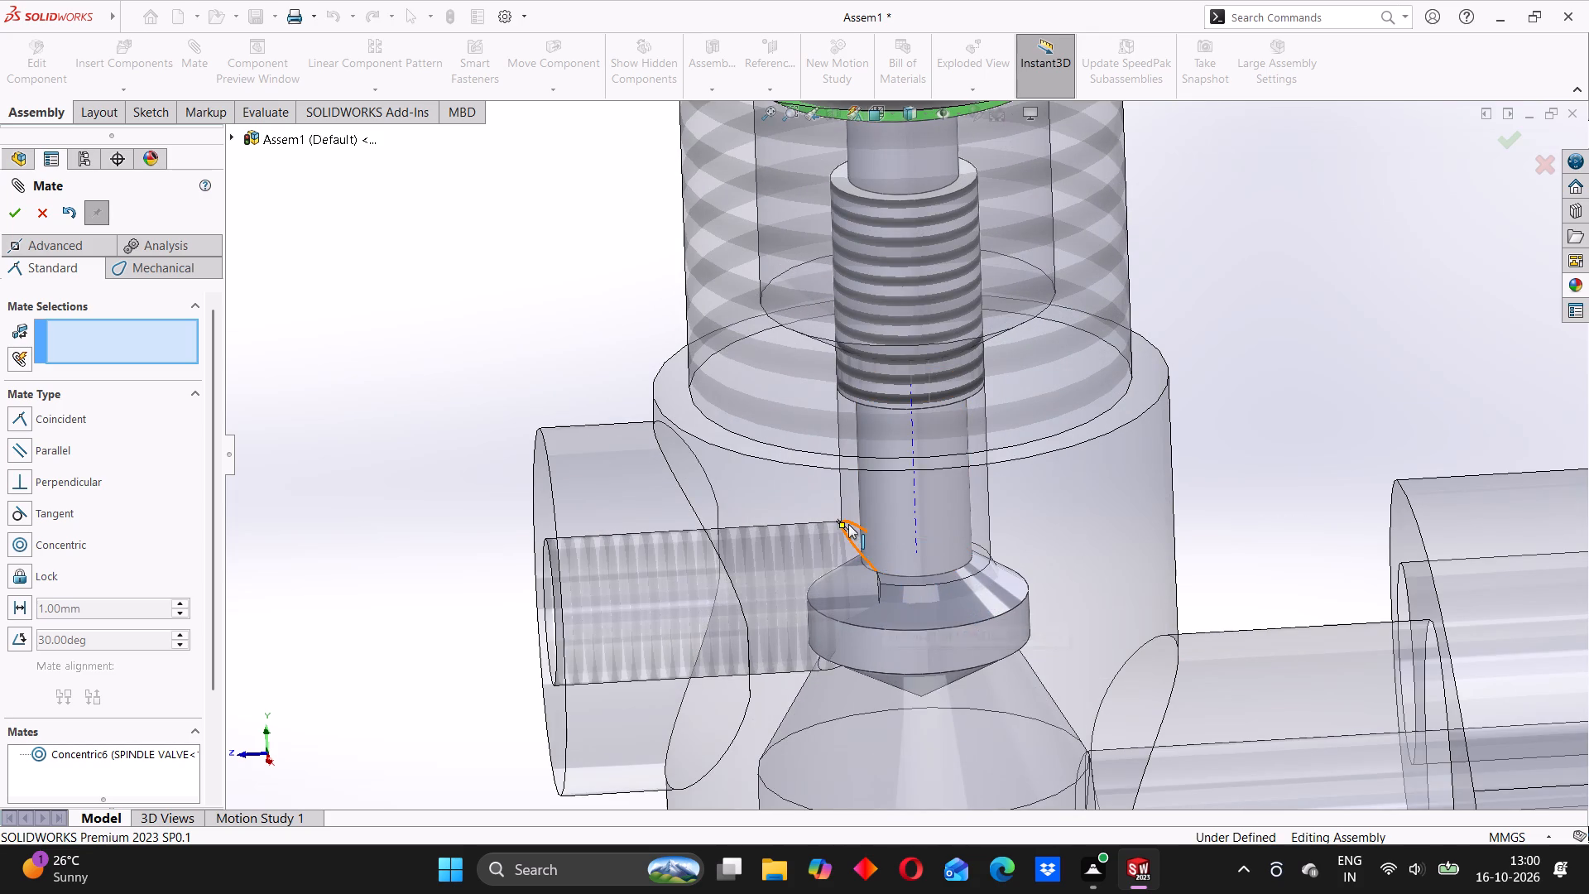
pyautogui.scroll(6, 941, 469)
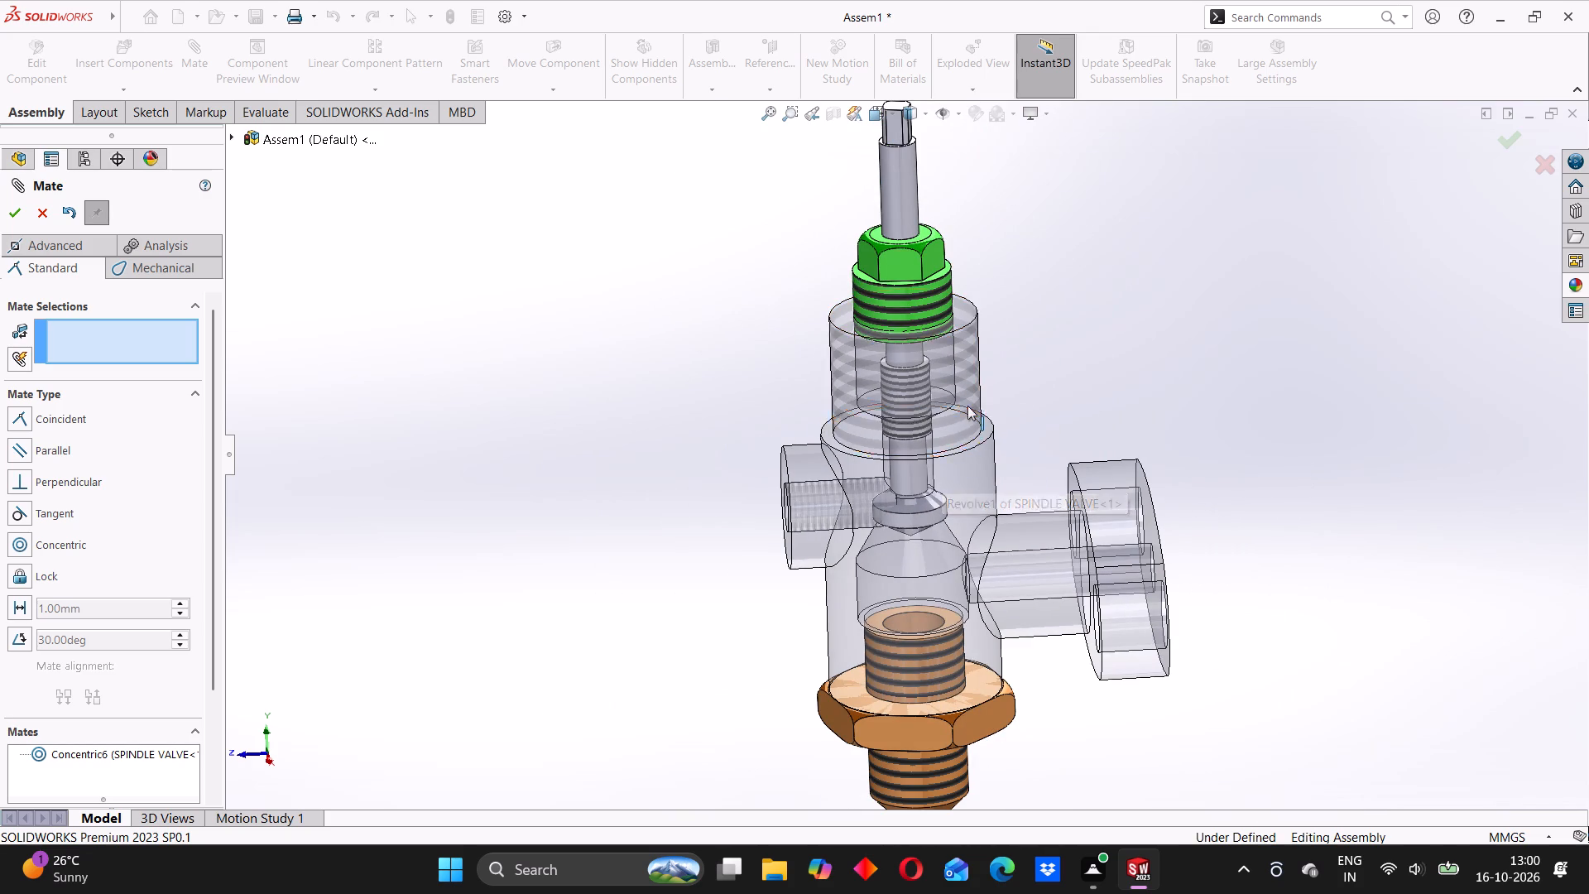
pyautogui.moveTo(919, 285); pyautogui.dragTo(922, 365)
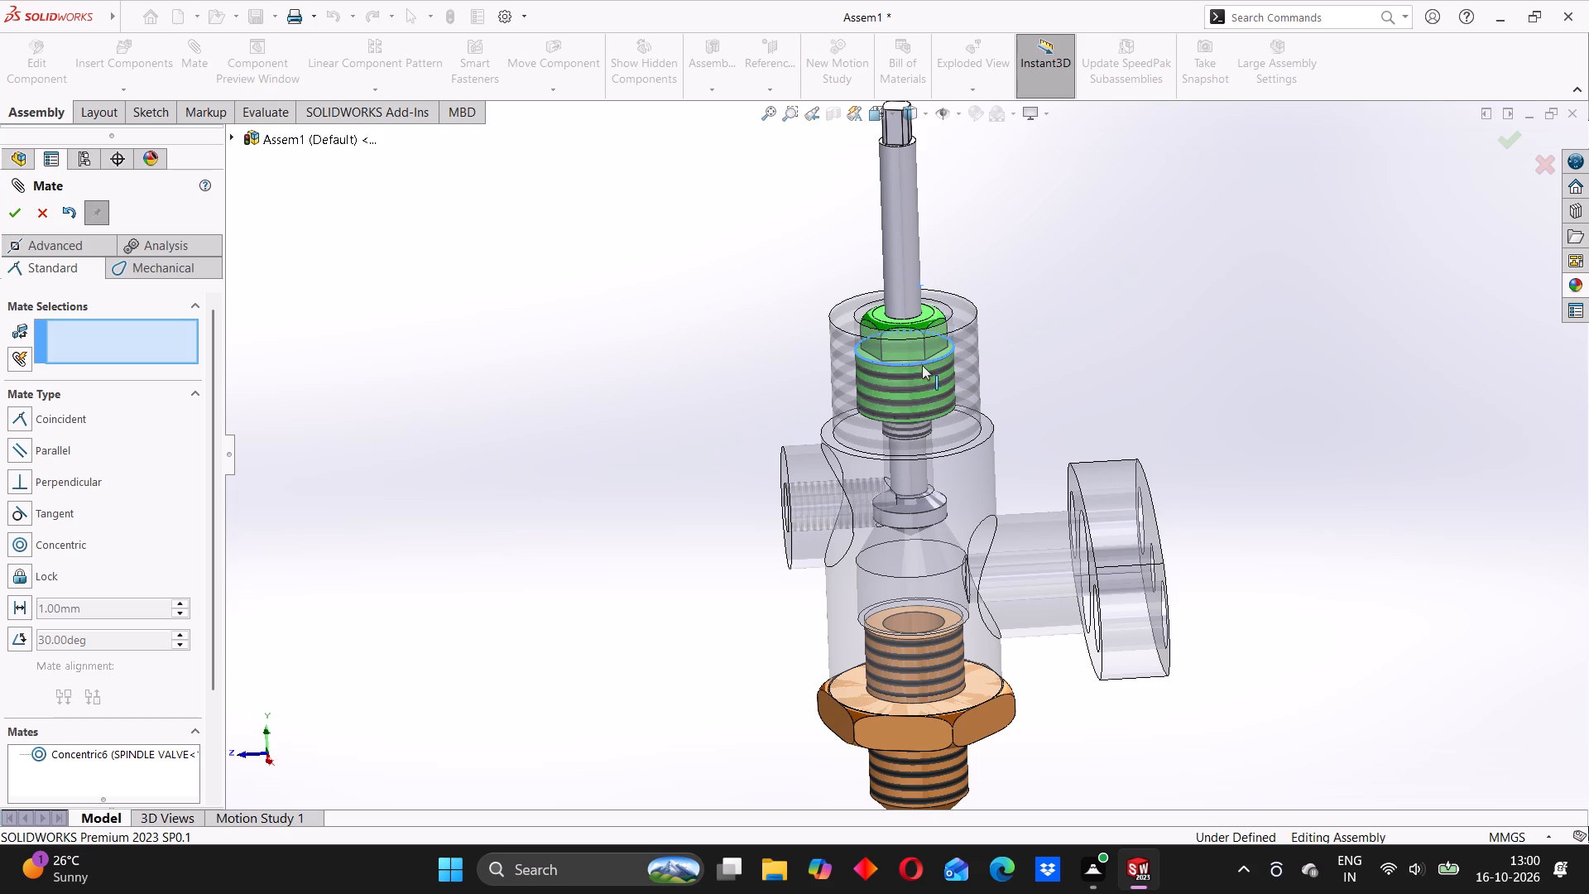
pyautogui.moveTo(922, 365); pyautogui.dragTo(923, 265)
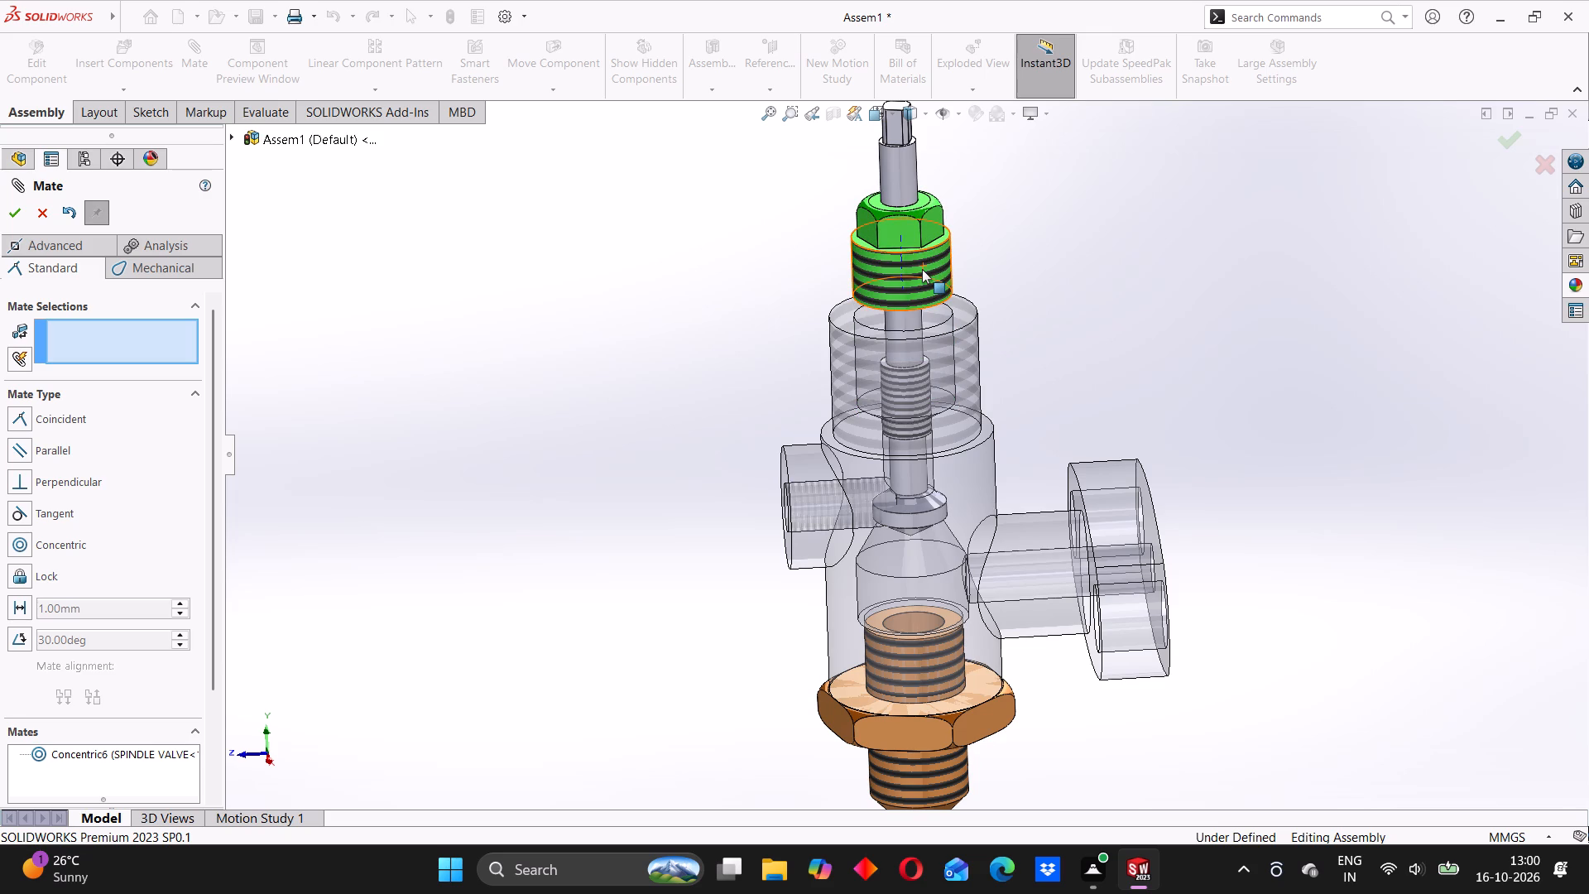
# Add a coincident mate between the bottom circular edge of the valve body's upper bore and the gland nut's lower edge.
pyautogui.scroll(-3, 912, 296)
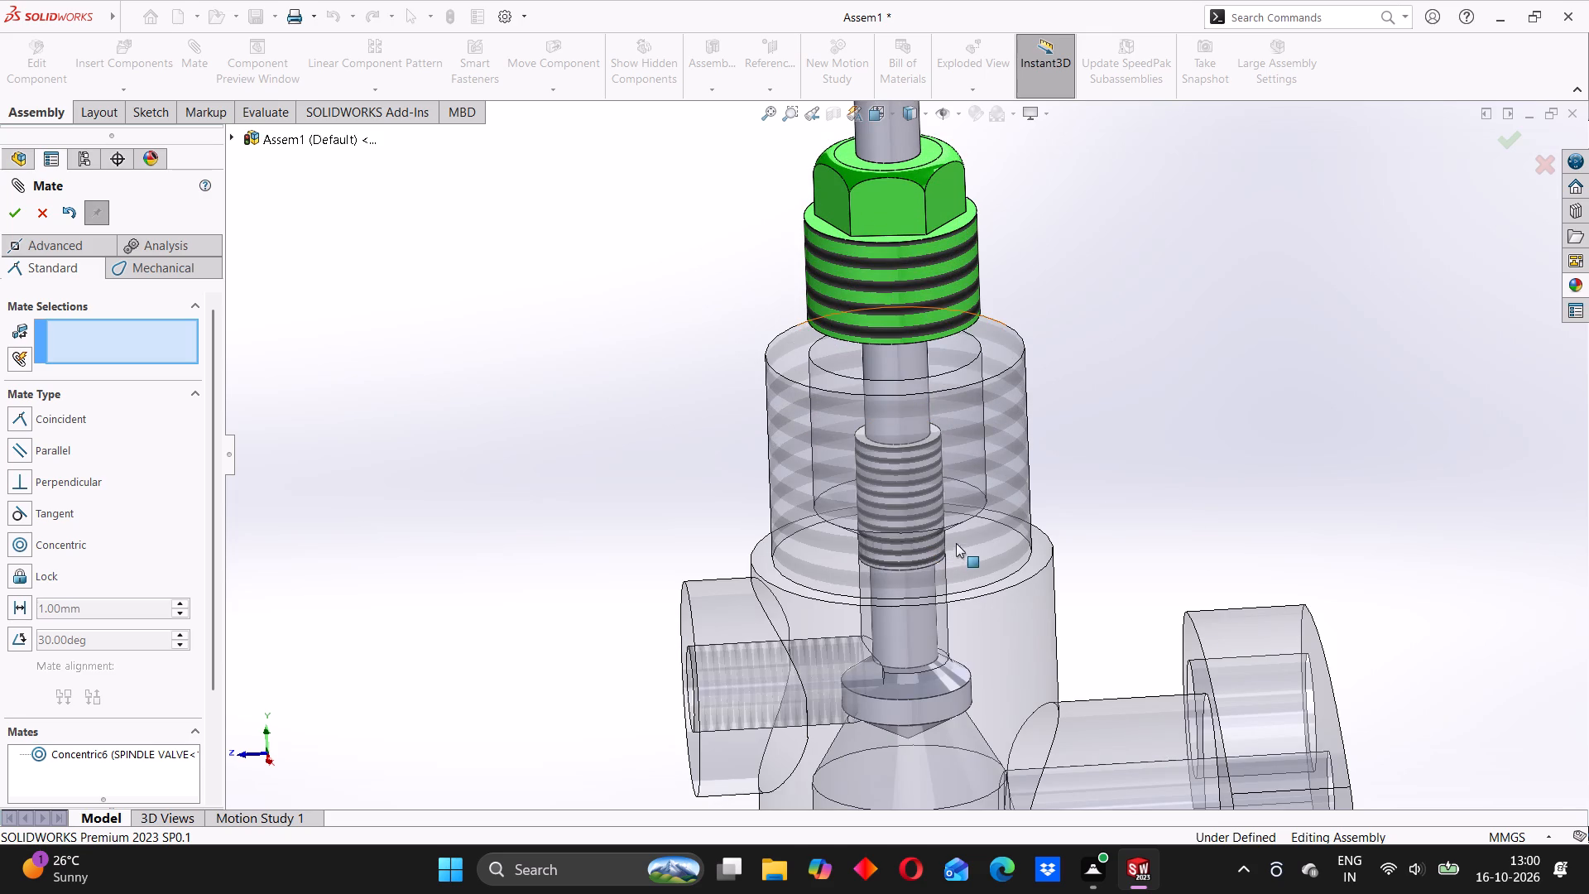
pyautogui.click(963, 521)
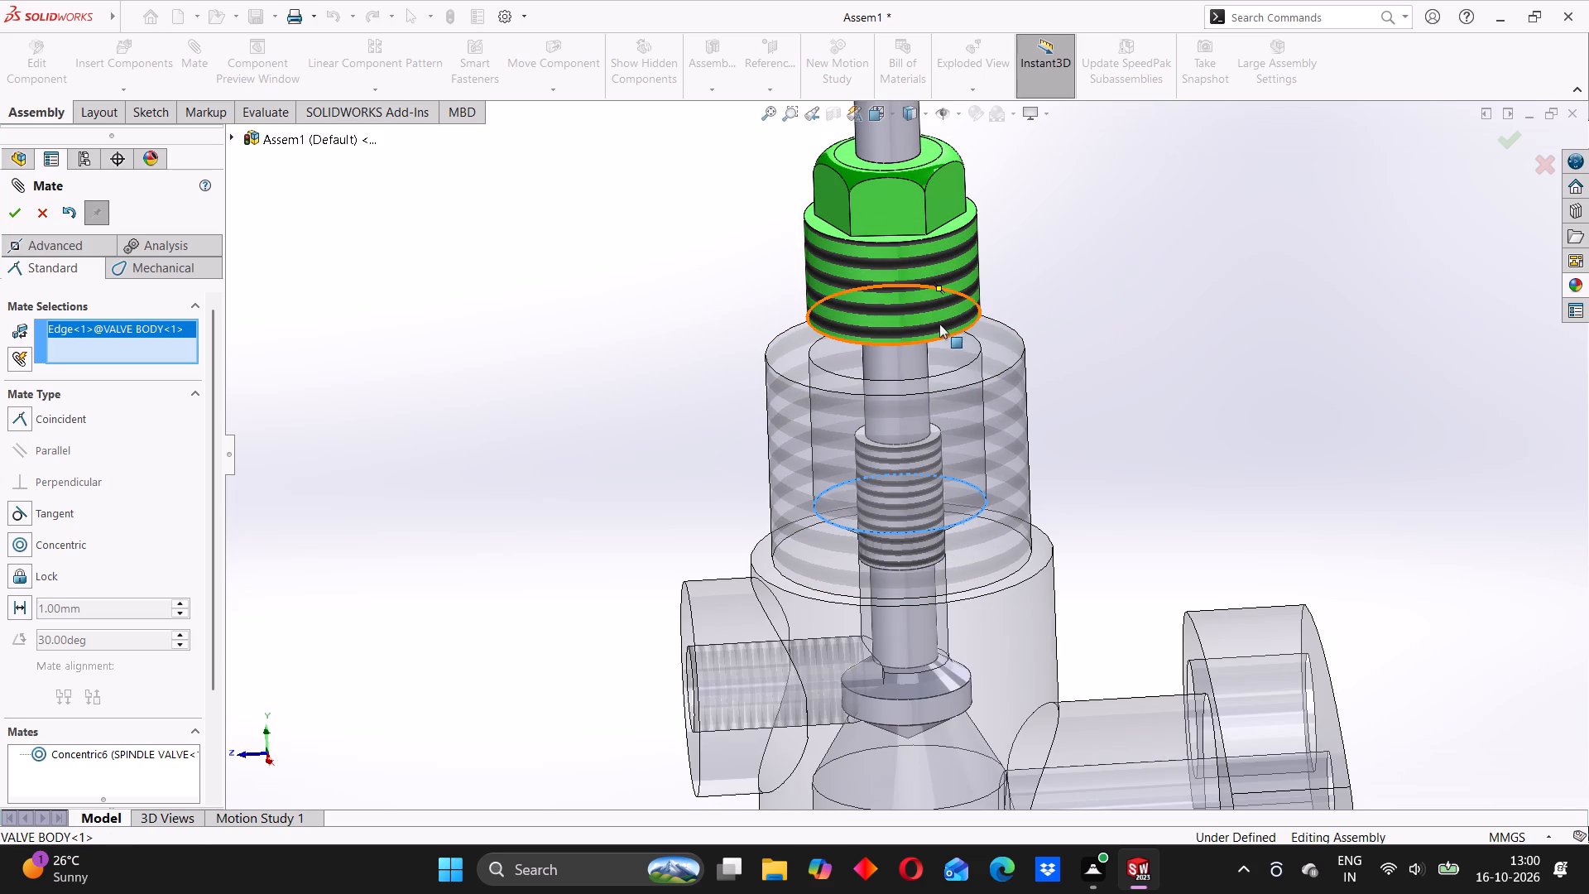
pyautogui.click(922, 341)
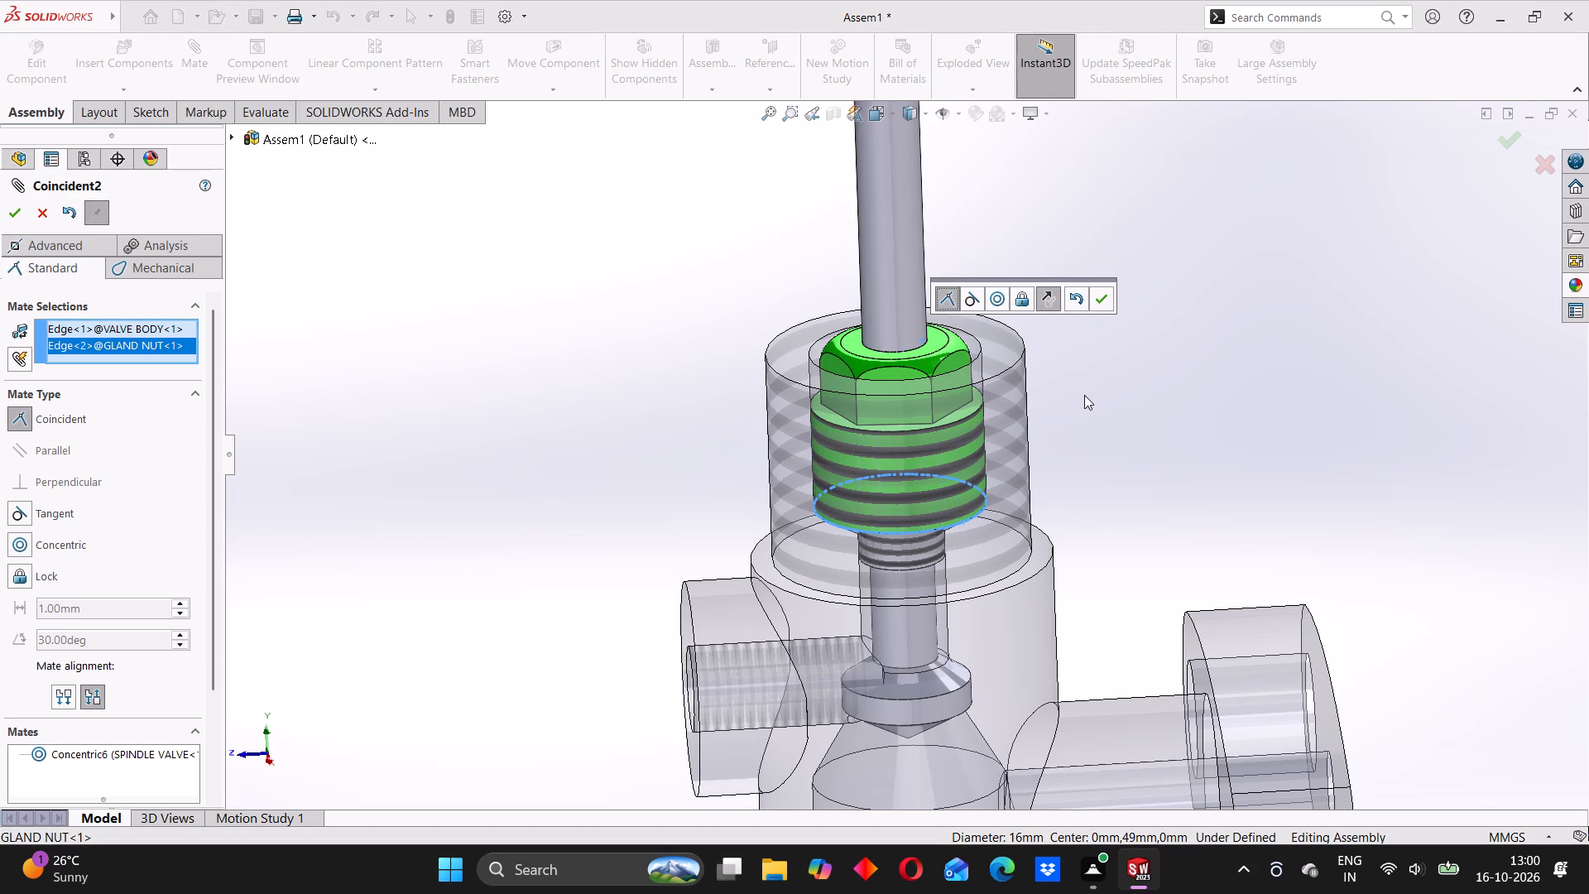
pyautogui.click(1102, 298)
# Test the gland nut's seating by trying to pull it up along the spindle out of the valve body.
pyautogui.scroll(3, 929, 509)
pyautogui.moveTo(1020, 474); pyautogui.dragTo(1006, 473, button='middle')
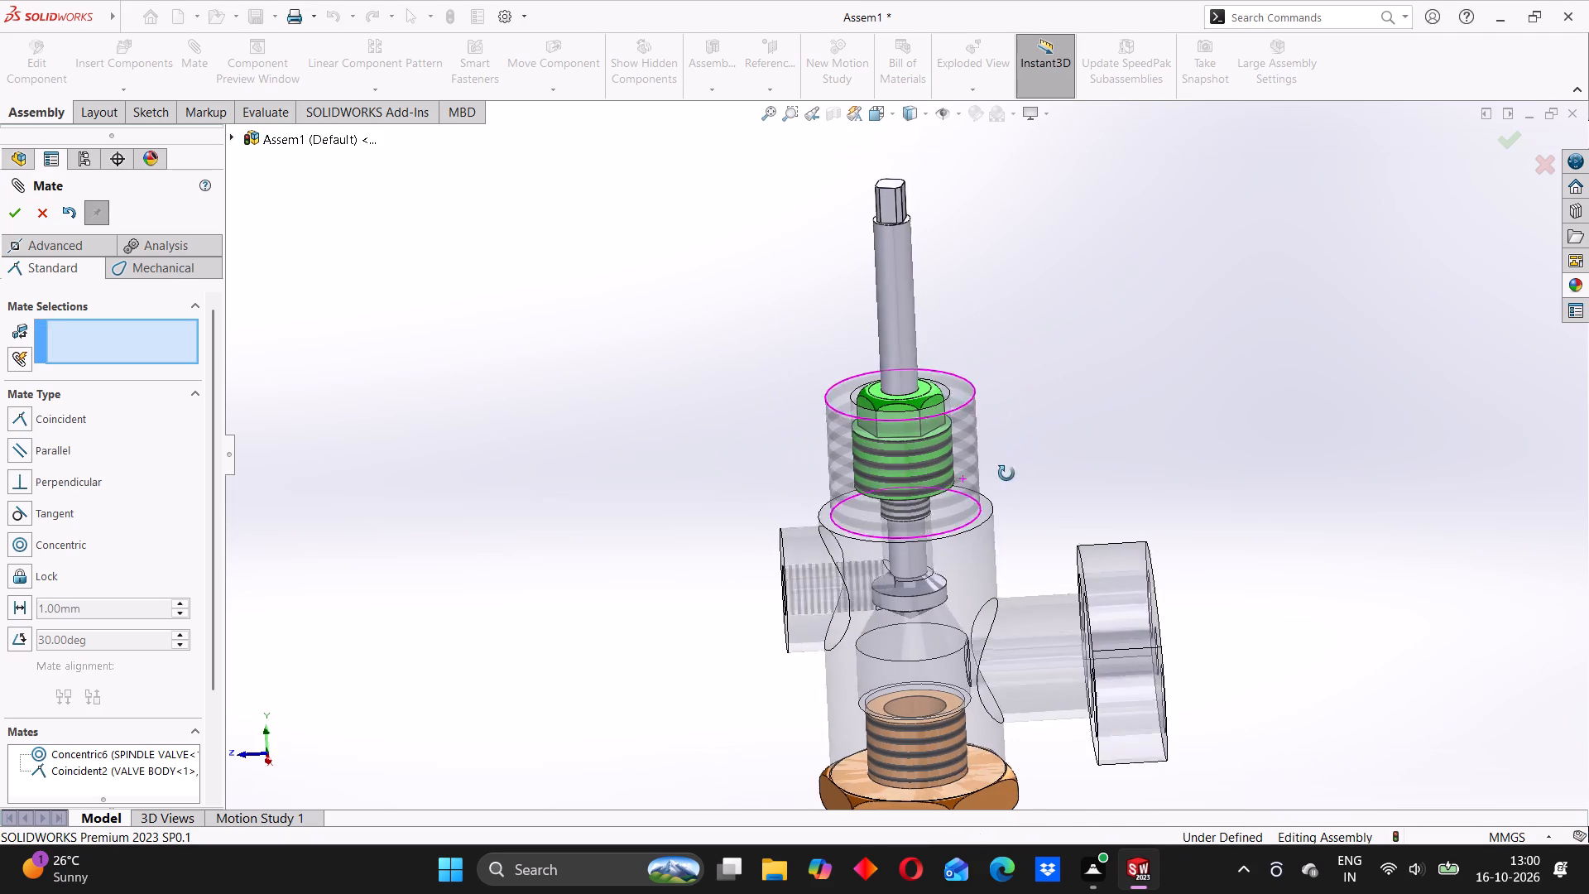
pyautogui.moveTo(1006, 473); pyautogui.dragTo(1015, 510, button='middle')
pyautogui.moveTo(911, 400); pyautogui.dragTo(911, 393)
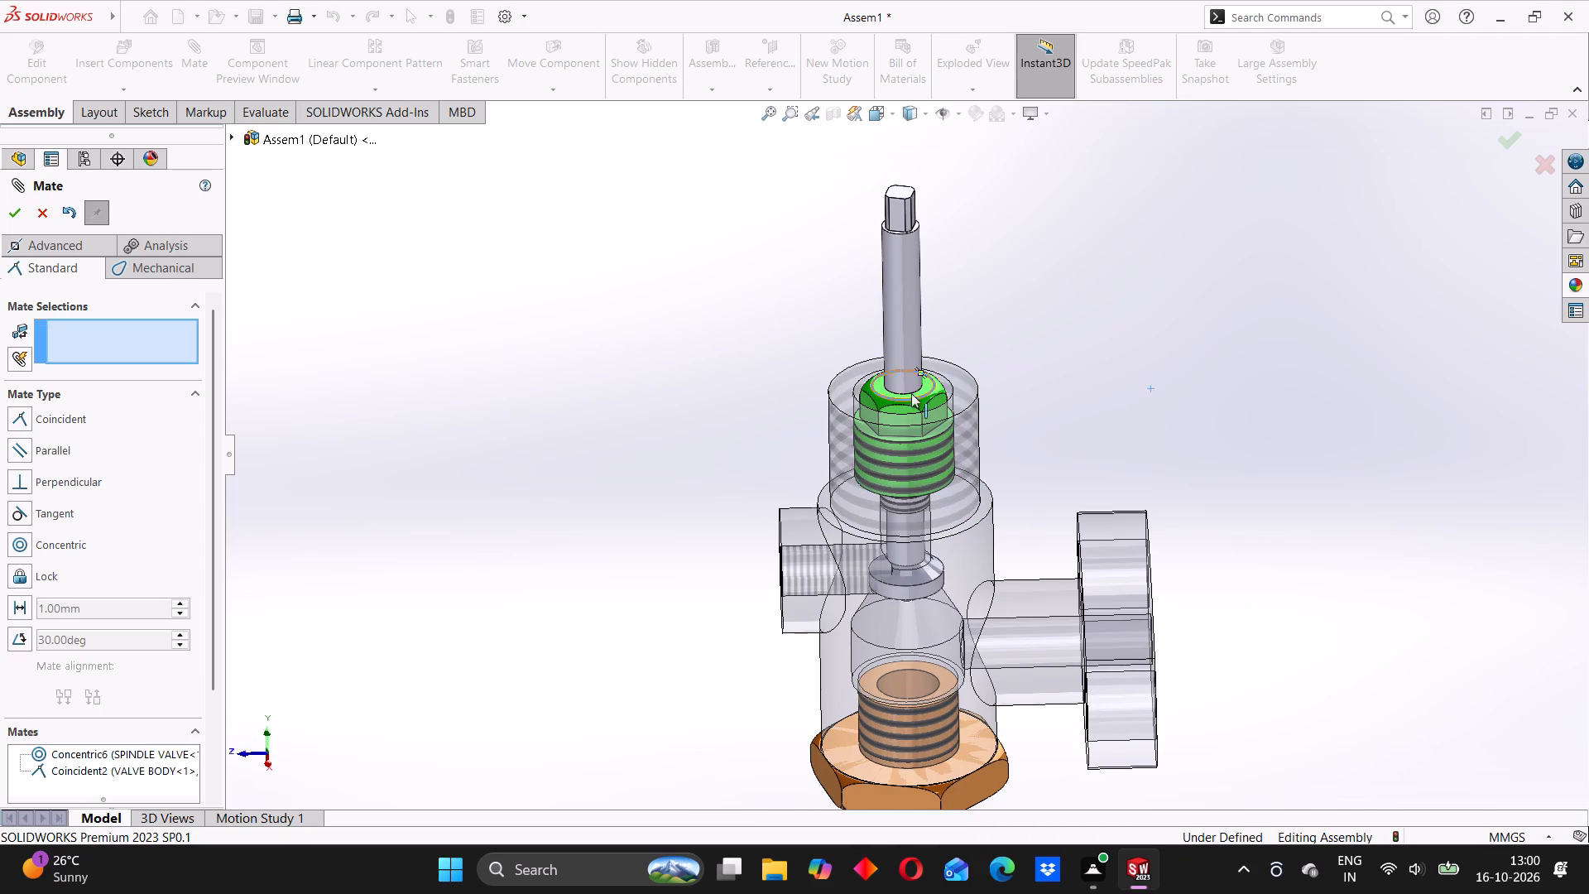
pyautogui.moveTo(911, 393); pyautogui.dragTo(914, 334)
pyautogui.click(1022, 314)
pyautogui.moveTo(905, 407); pyautogui.dragTo(924, 329)
pyautogui.click(1152, 335)
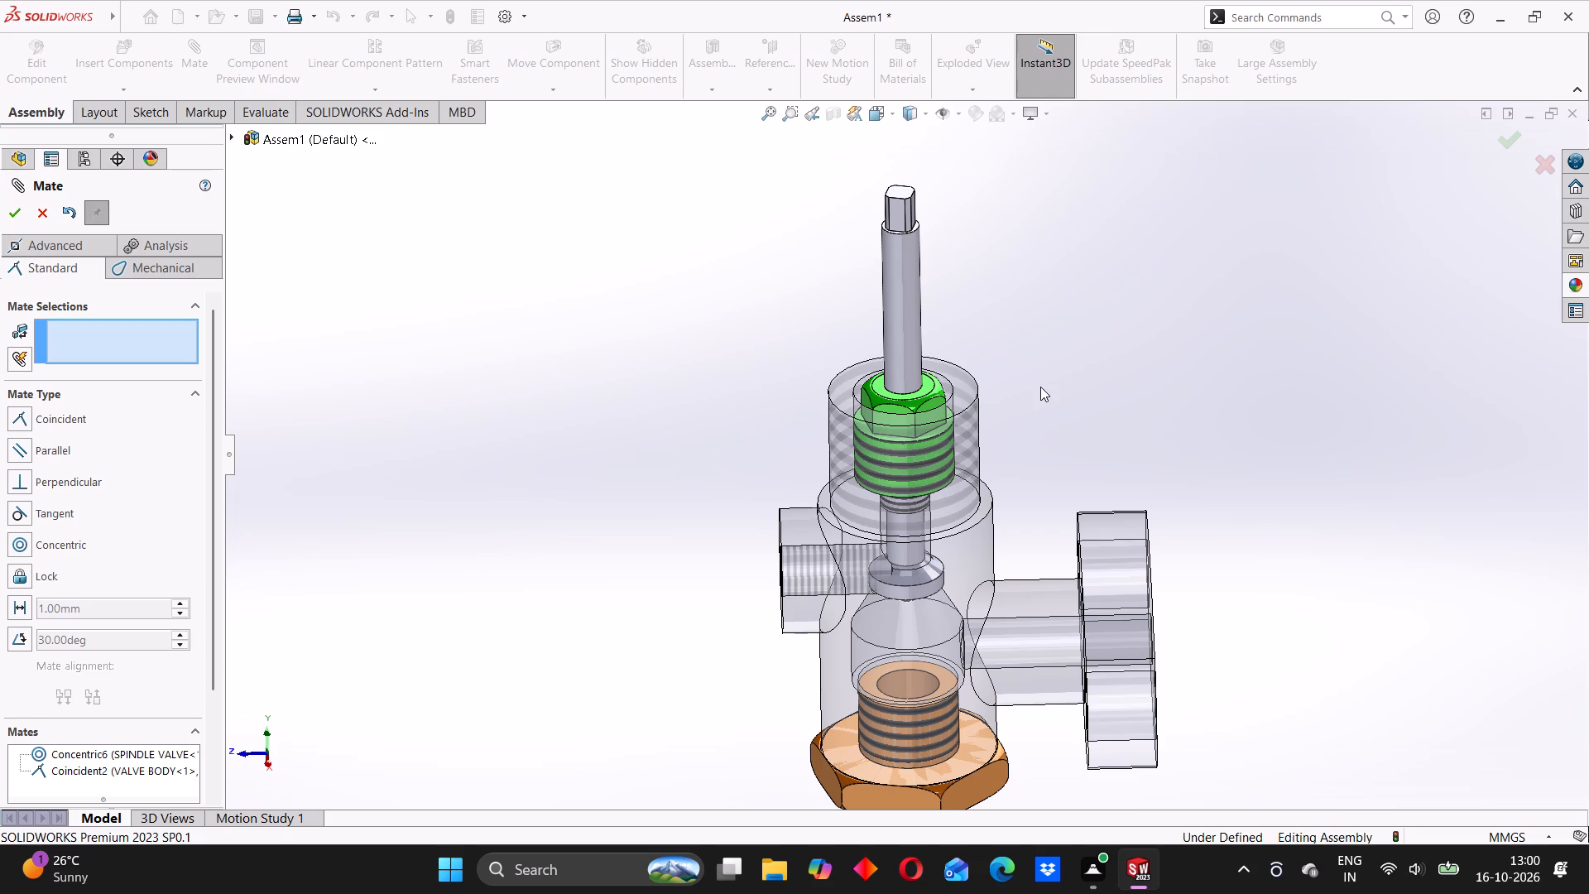
pyautogui.click(697, 337)
# Slide the spindle valve down and up through the gland nut to check its travel, leaving its conical tip just above the valve seat.
pyautogui.moveTo(896, 283); pyautogui.dragTo(903, 337)
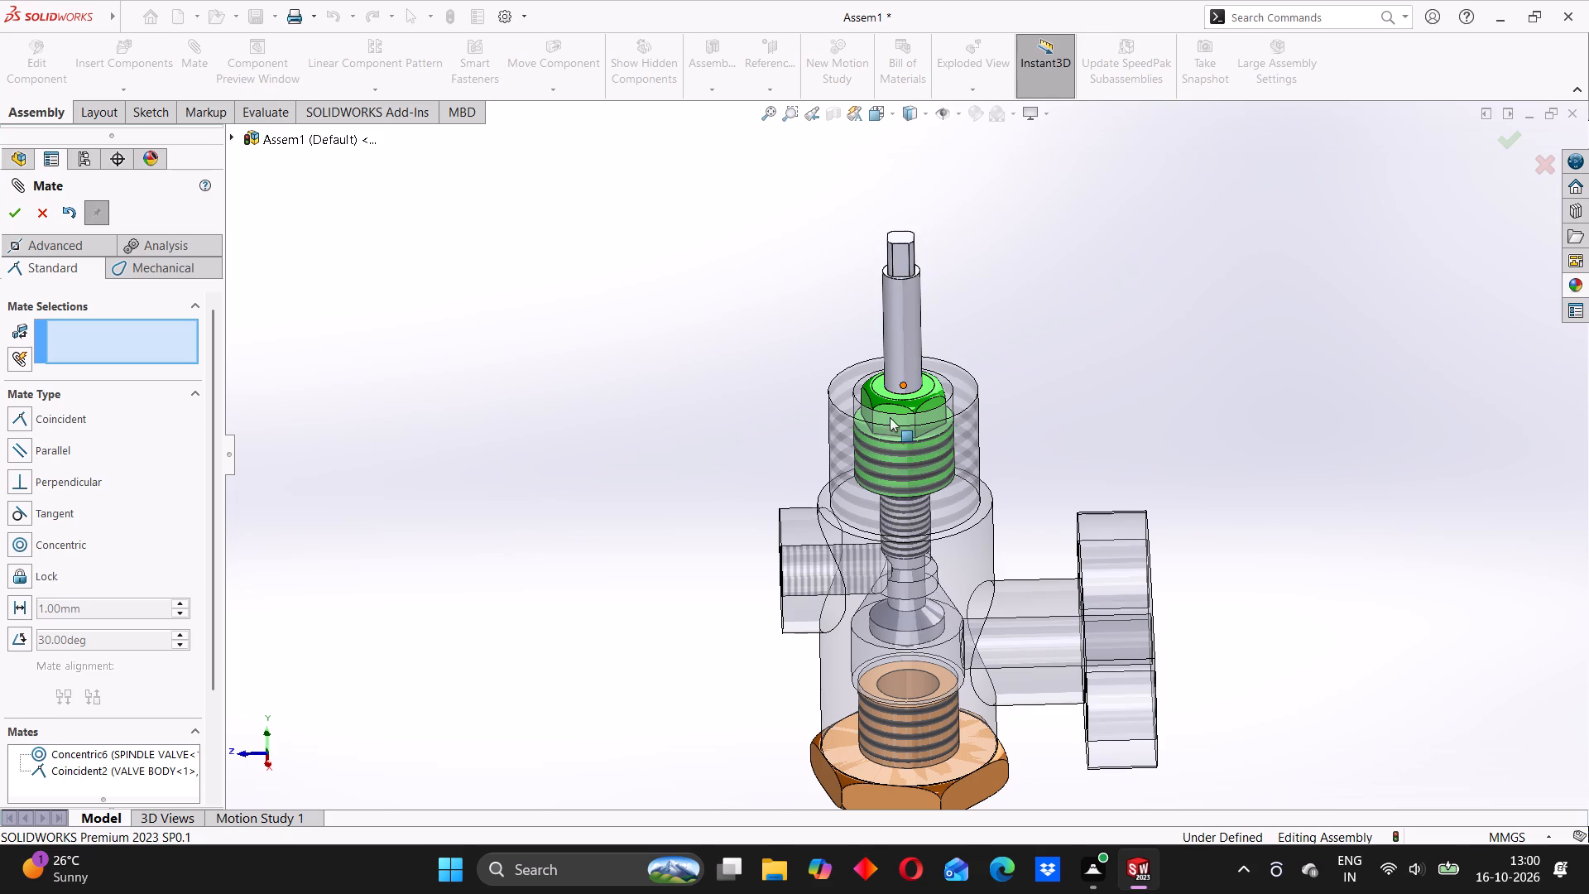
pyautogui.scroll(4, 908, 430)
pyautogui.scroll(1, 906, 509)
pyautogui.scroll(-3, 900, 504)
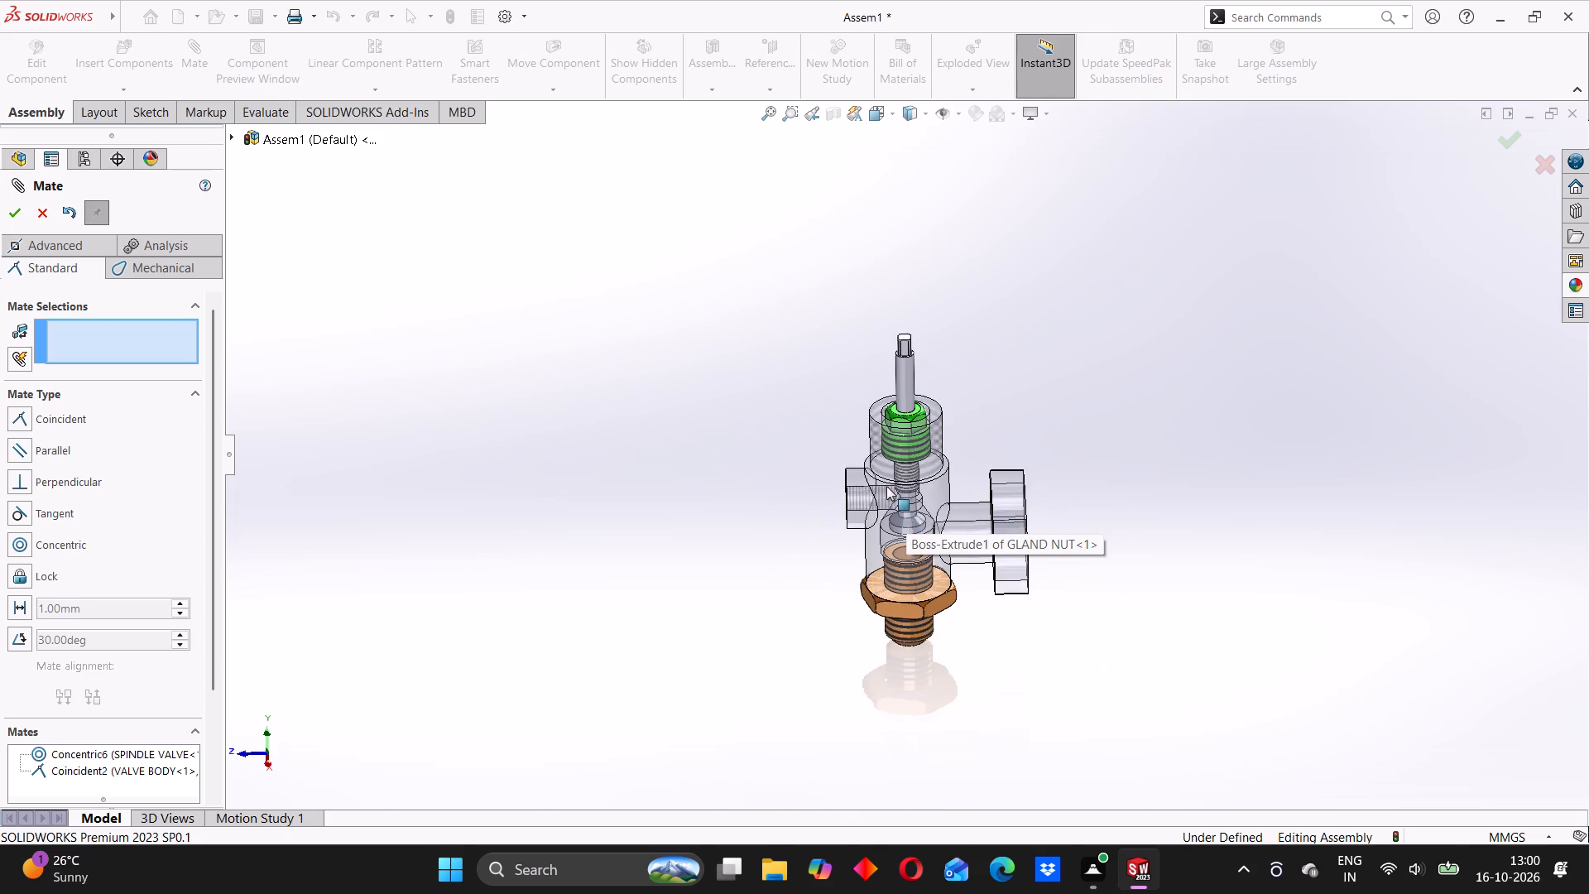
pyautogui.scroll(-1, 886, 486)
pyautogui.scroll(2, 947, 531)
pyautogui.moveTo(1073, 485); pyautogui.dragTo(1042, 543, button='middle')
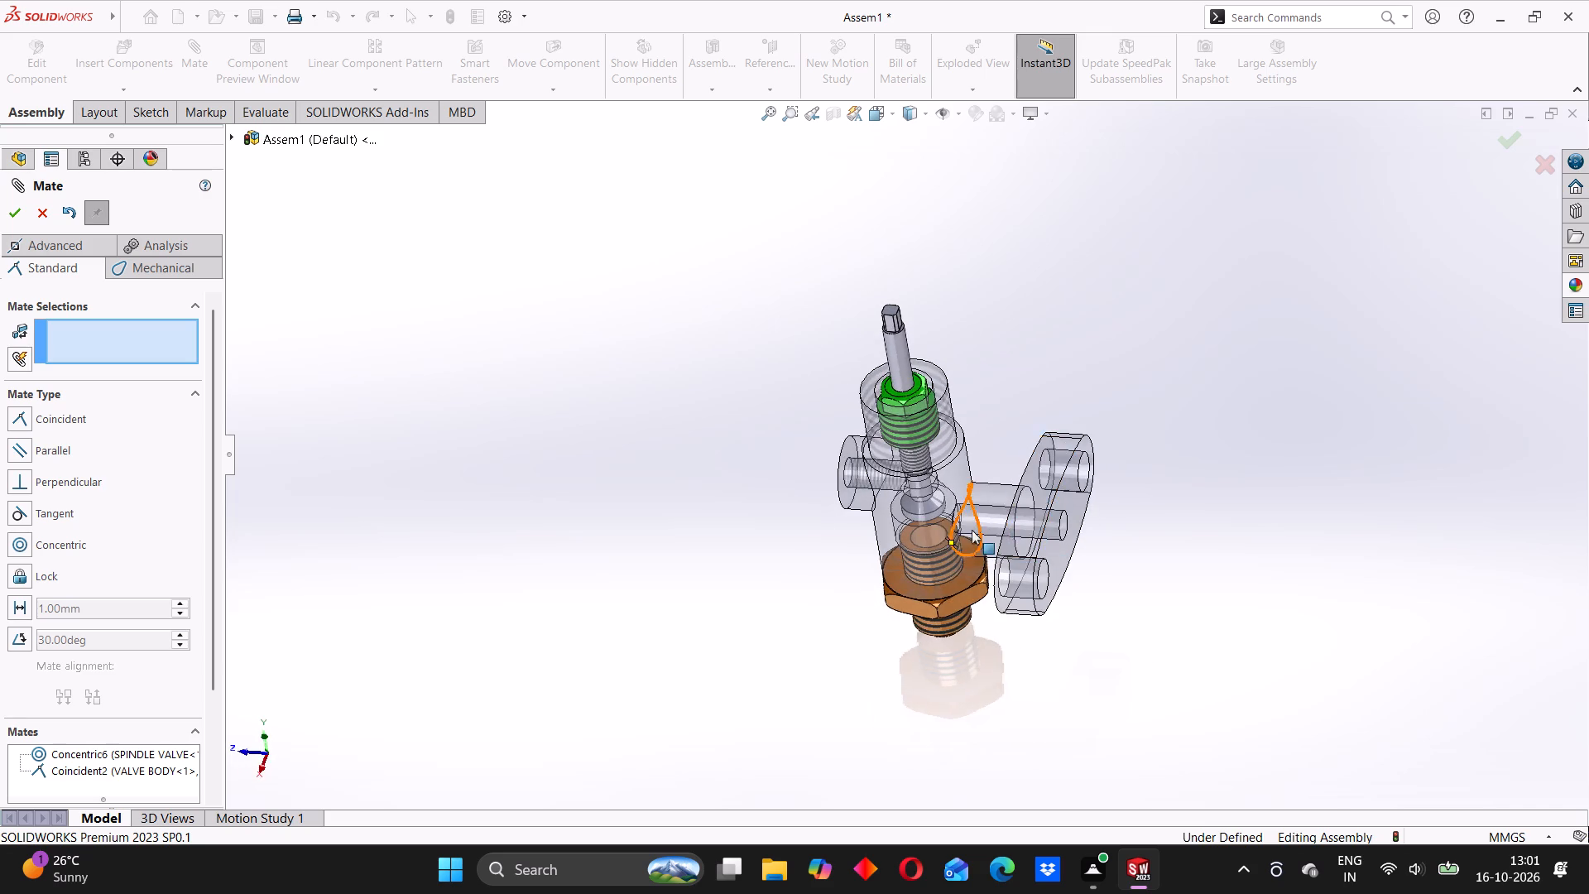
pyautogui.moveTo(972, 530); pyautogui.dragTo(1015, 419, button='middle')
pyautogui.moveTo(938, 480); pyautogui.dragTo(892, 445, button='middle')
pyautogui.scroll(-2, 905, 460)
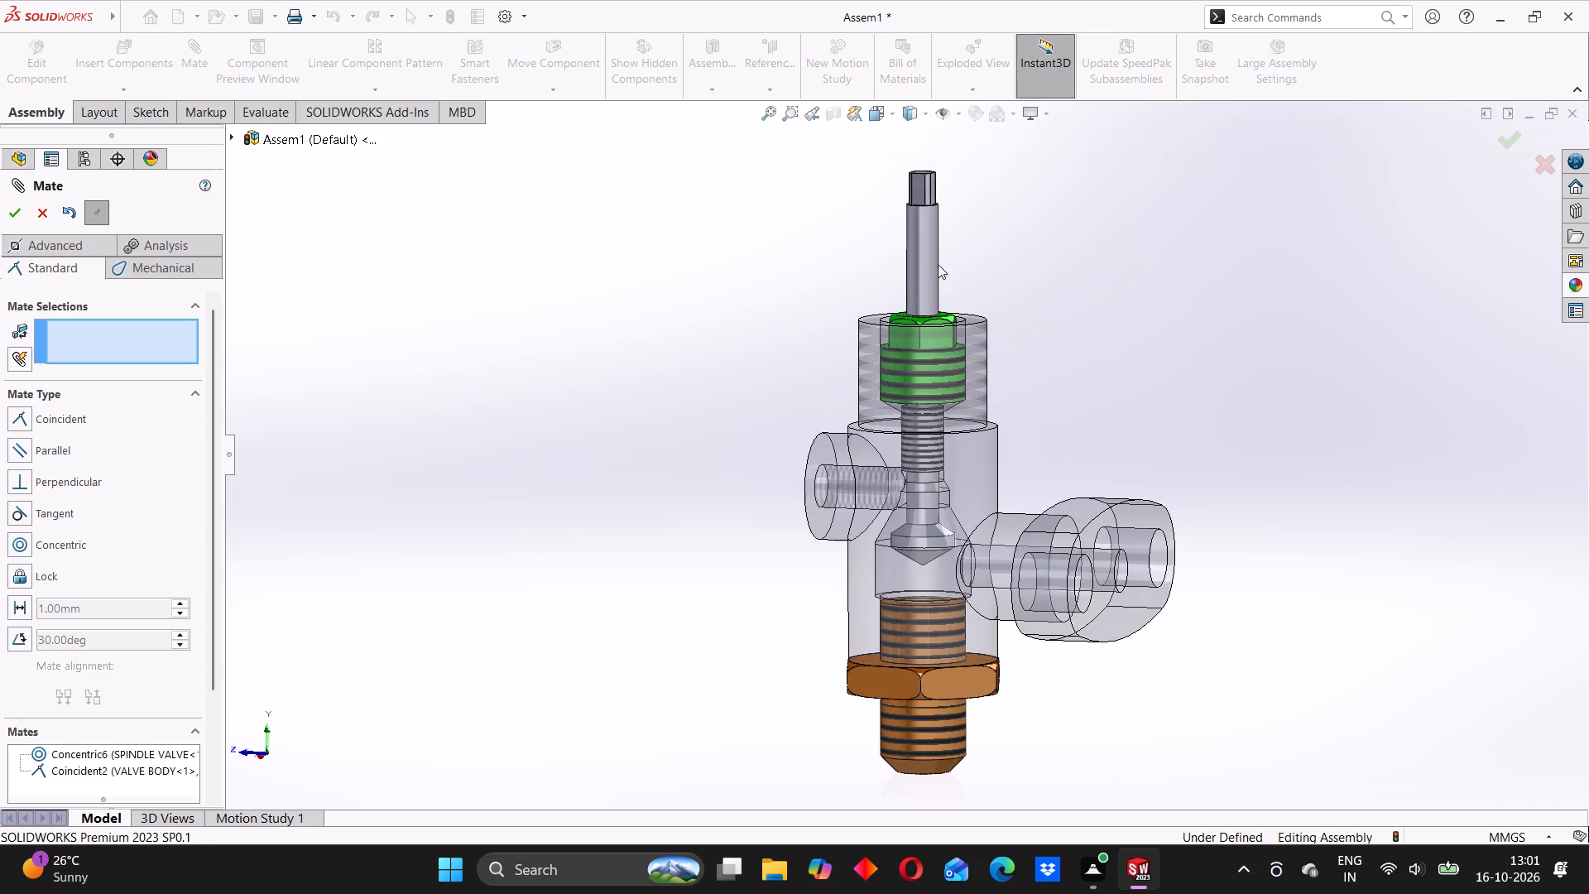
pyautogui.moveTo(930, 262); pyautogui.dragTo(943, 371)
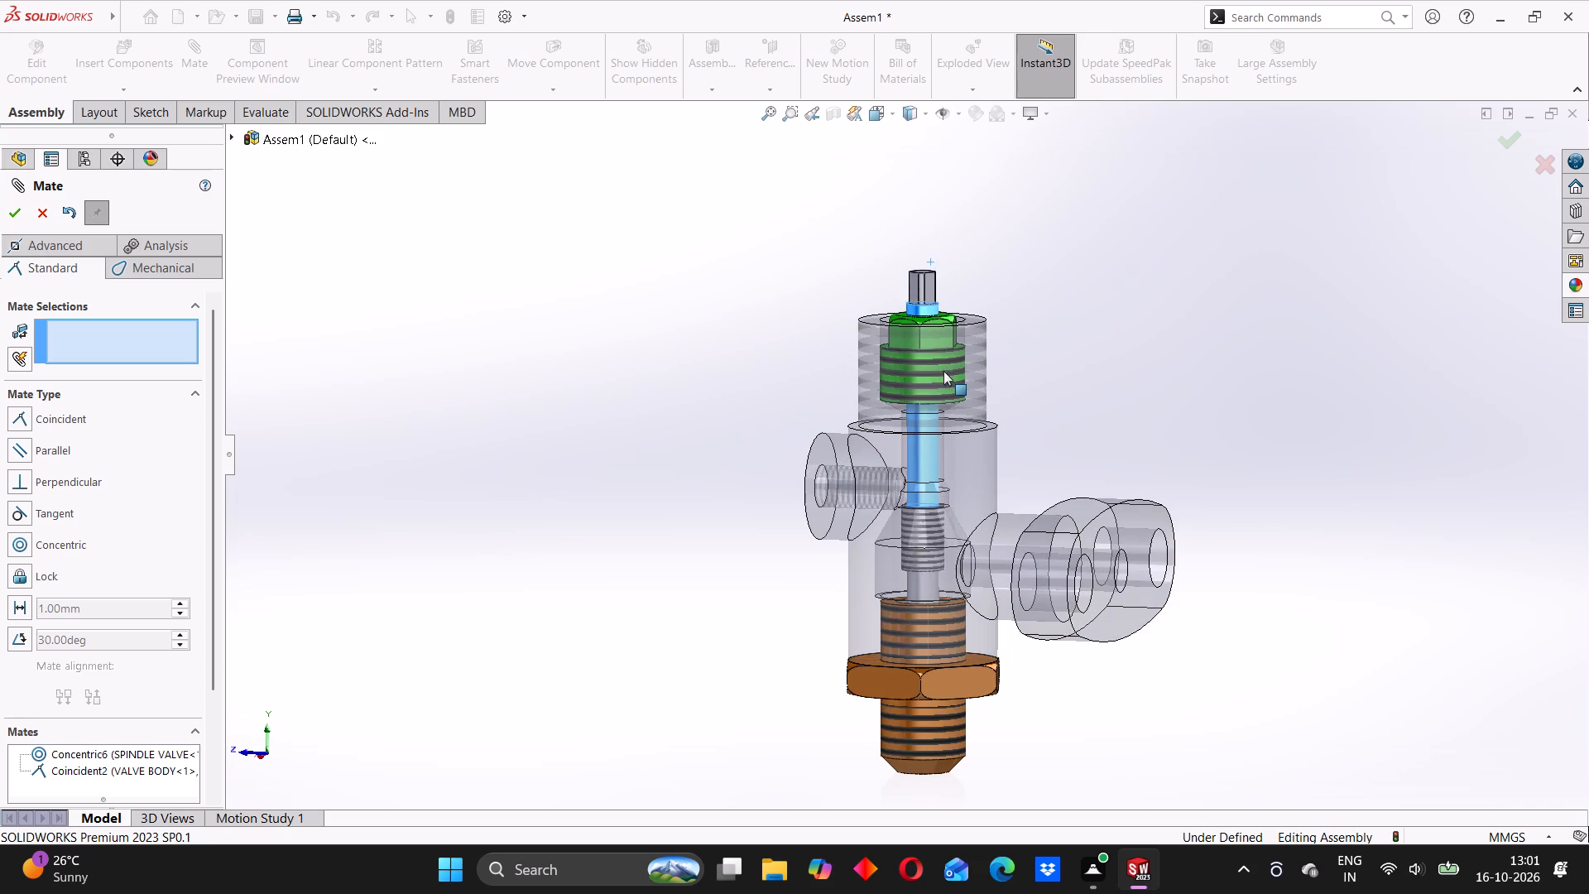
pyautogui.moveTo(943, 371); pyautogui.dragTo(939, 225)
pyautogui.moveTo(924, 214); pyautogui.dragTo(928, 260)
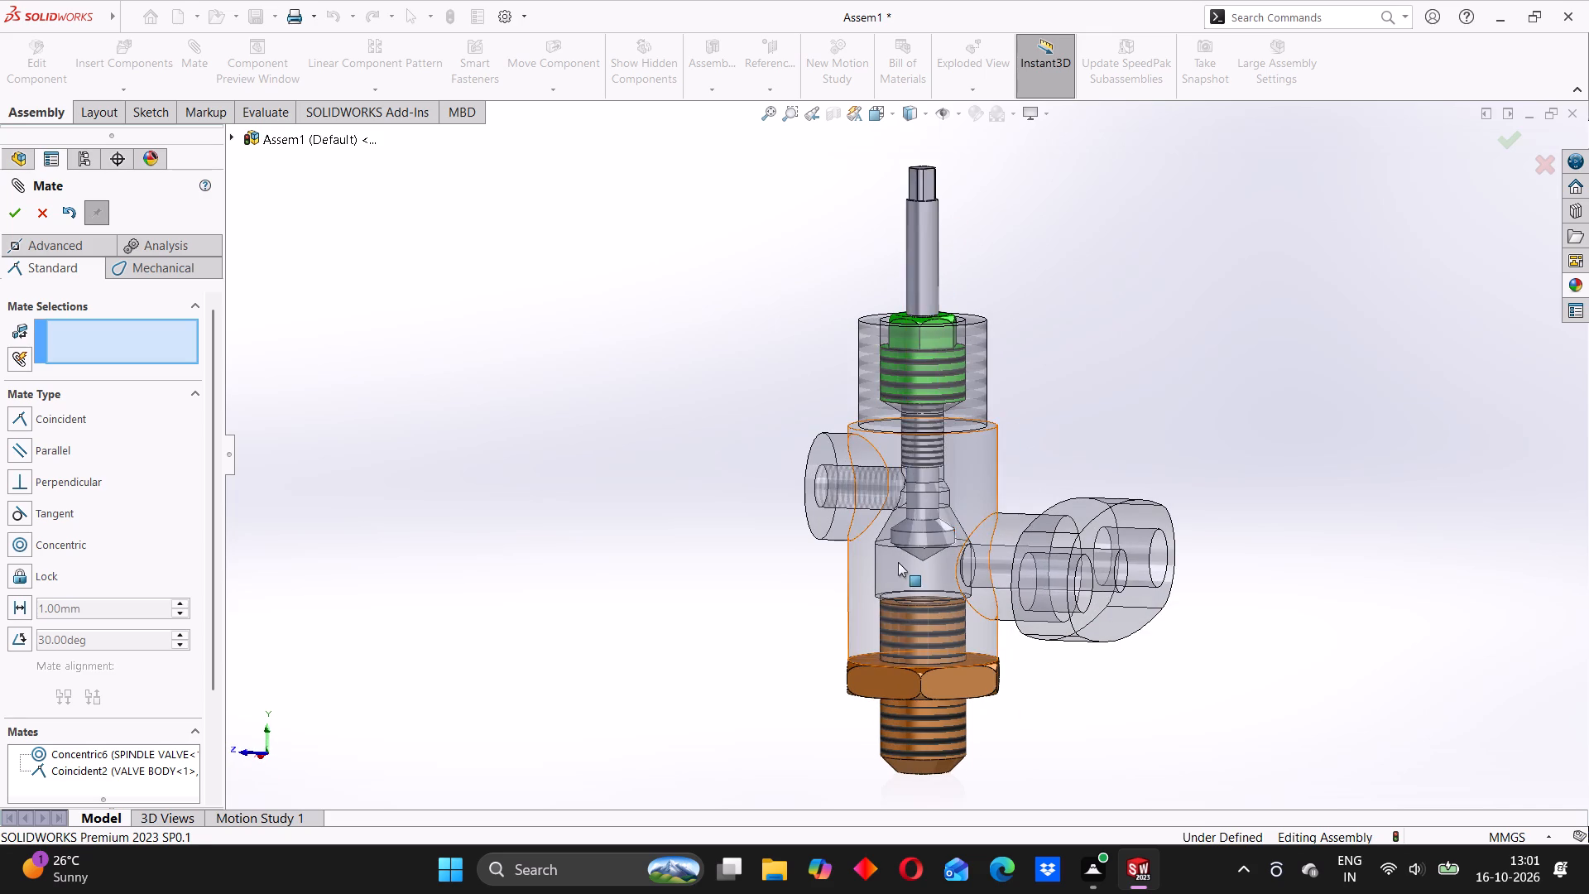
# Slide the spindle valve slightly down and back up to check its conical tip's clearance above the valve seat.
pyautogui.scroll(-5, 909, 587)
pyautogui.scroll(1, 965, 370)
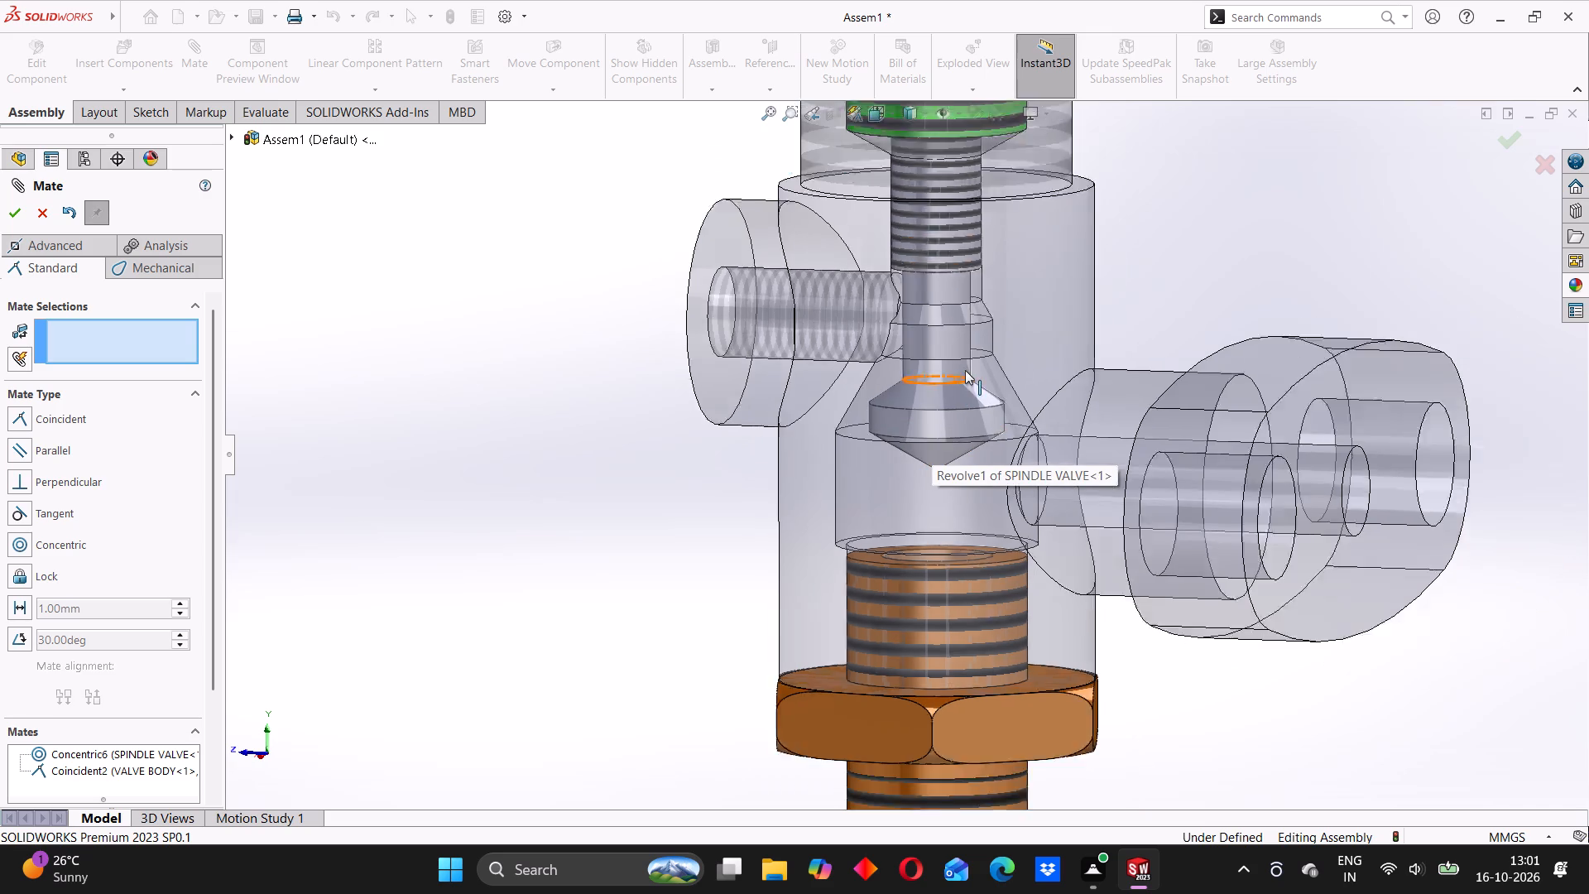
pyautogui.scroll(6, 965, 370)
pyautogui.moveTo(920, 234); pyautogui.dragTo(925, 274)
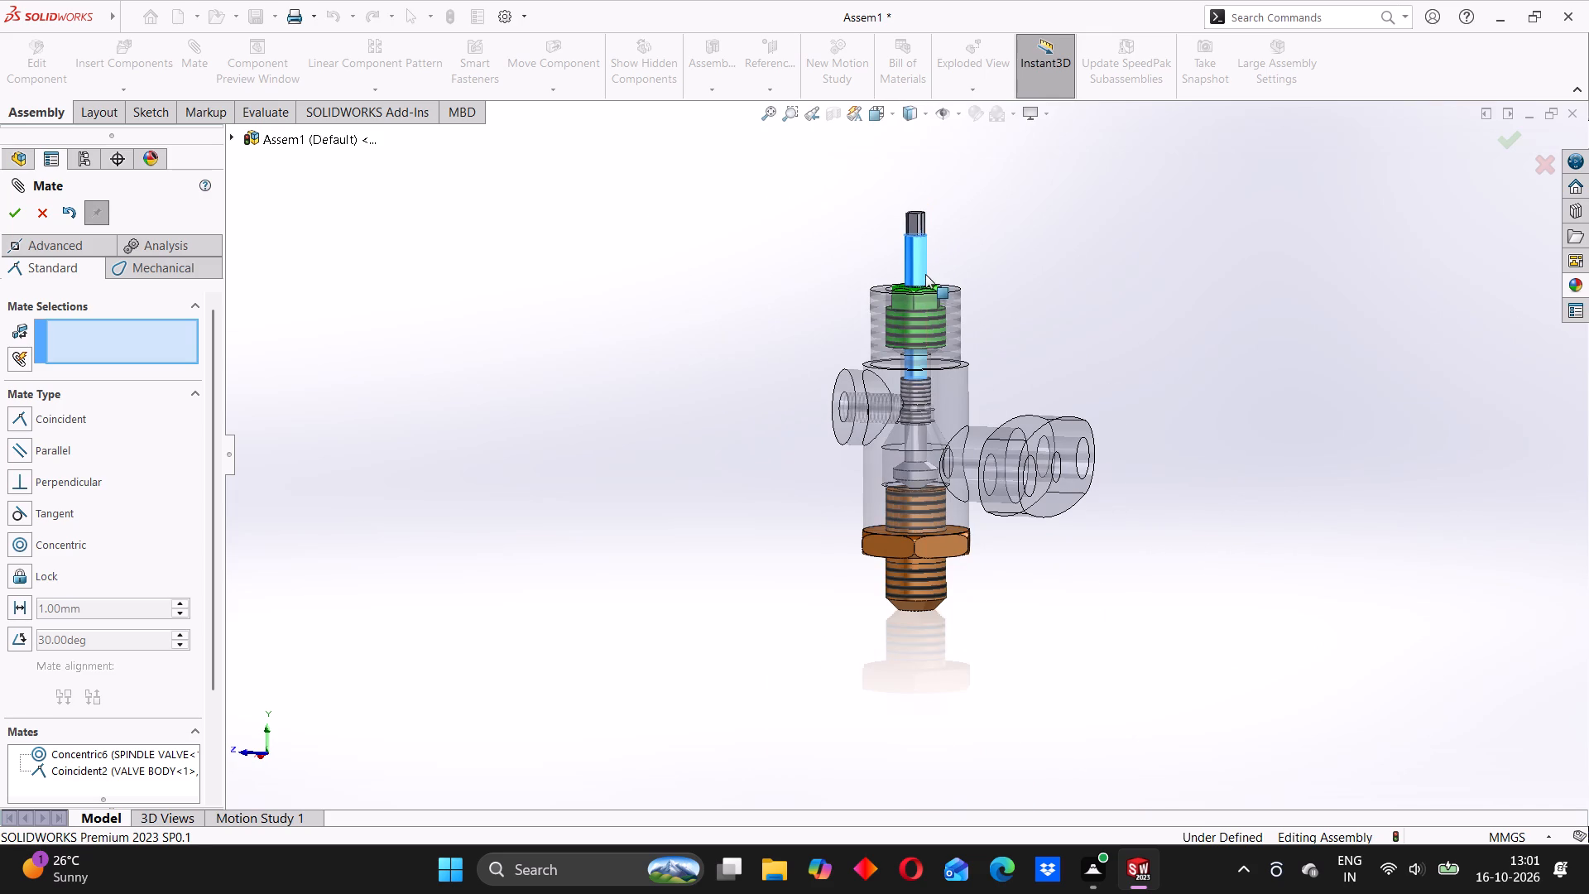
pyautogui.moveTo(925, 274); pyautogui.dragTo(926, 266)
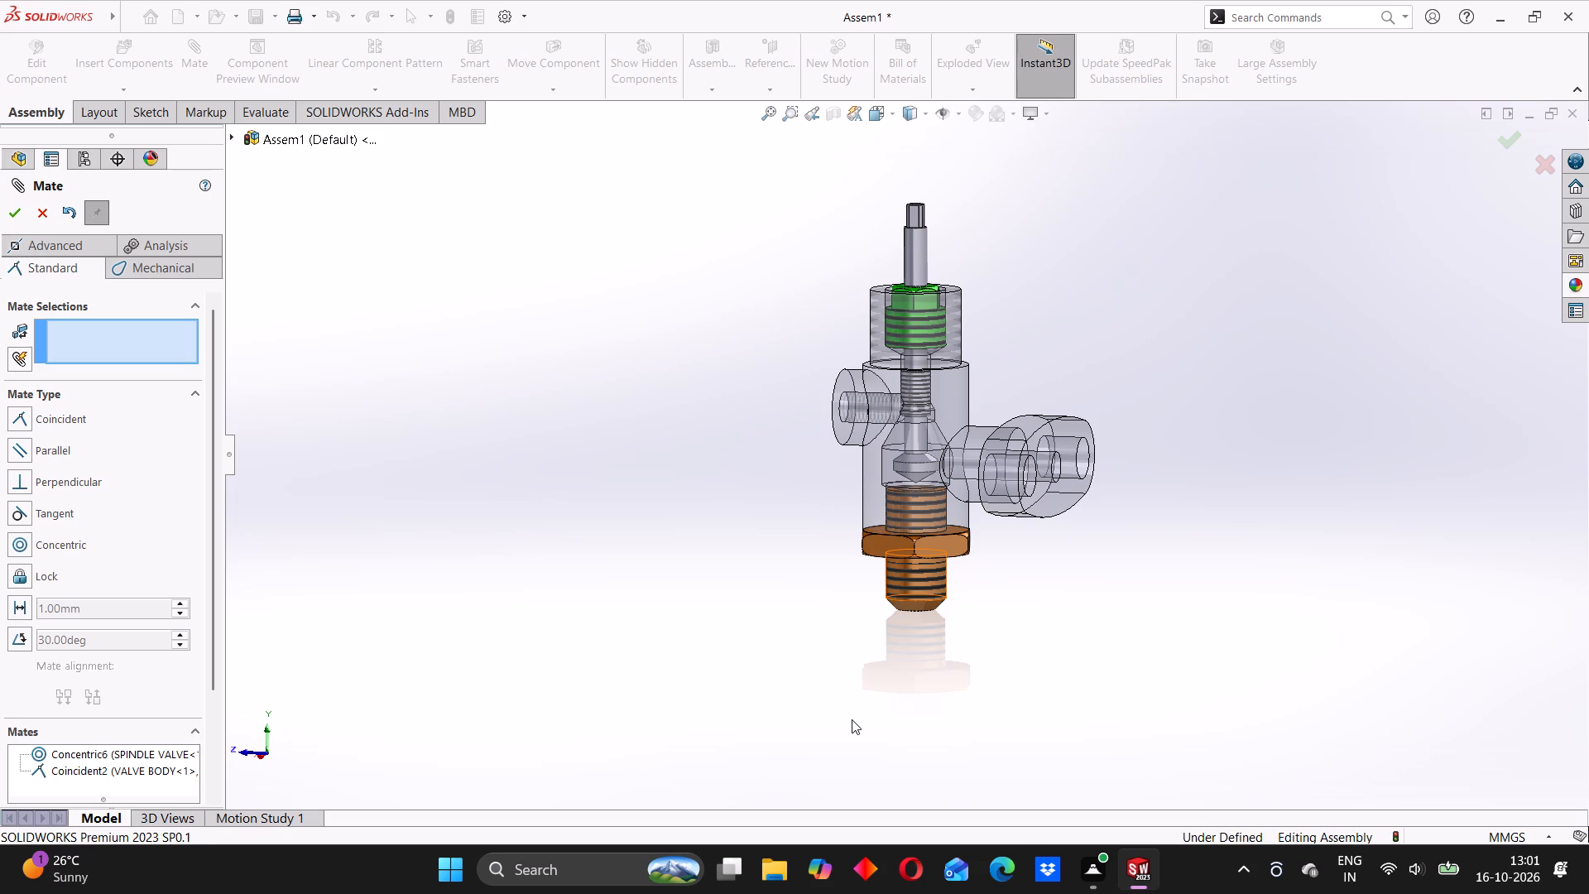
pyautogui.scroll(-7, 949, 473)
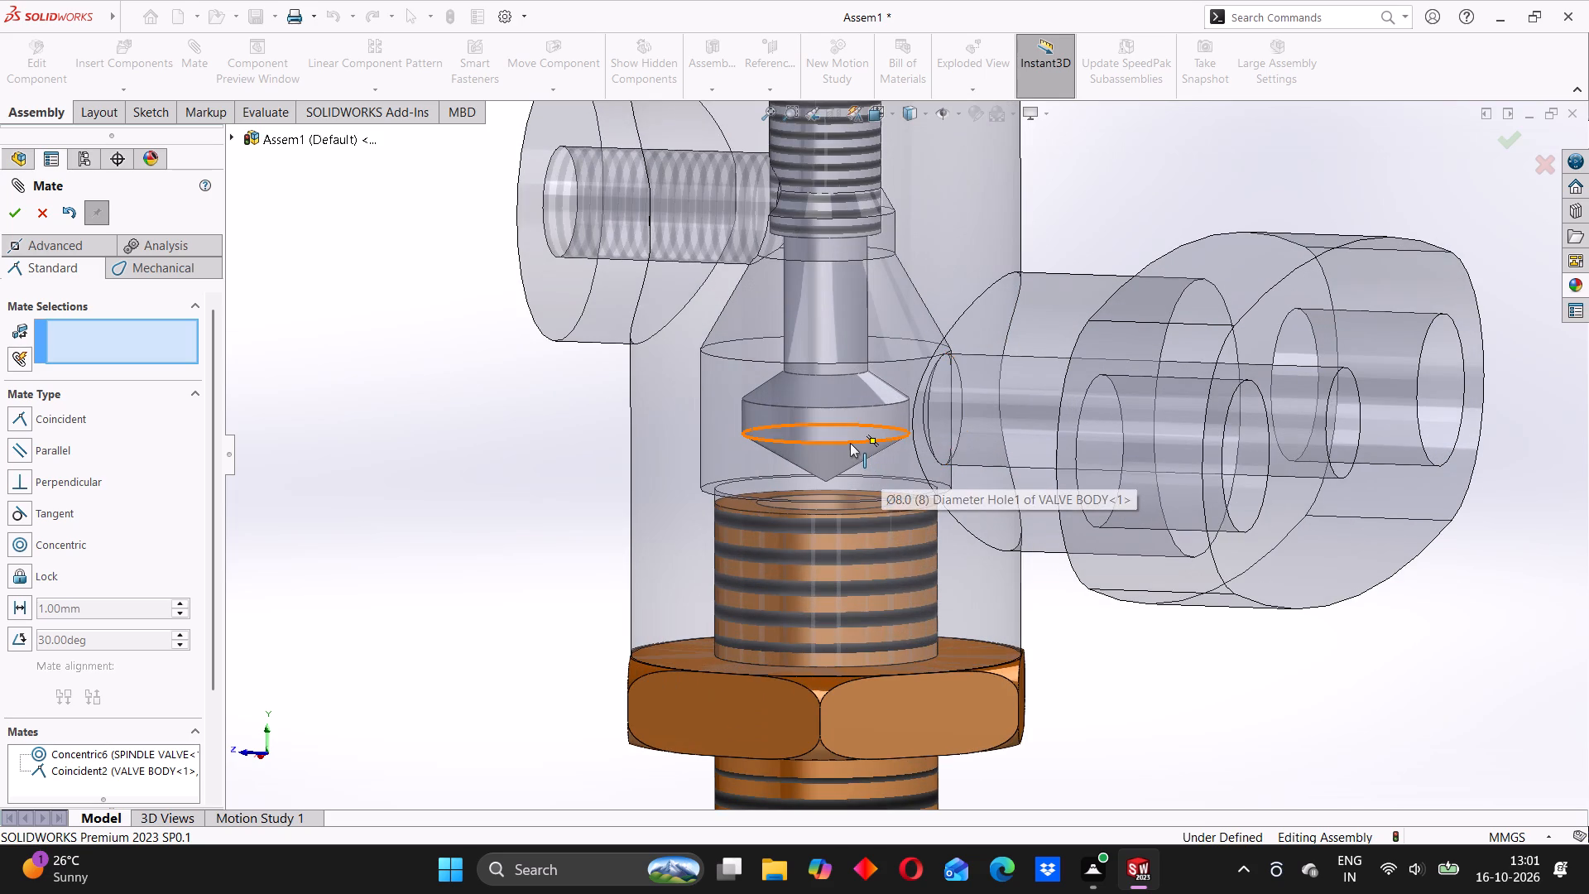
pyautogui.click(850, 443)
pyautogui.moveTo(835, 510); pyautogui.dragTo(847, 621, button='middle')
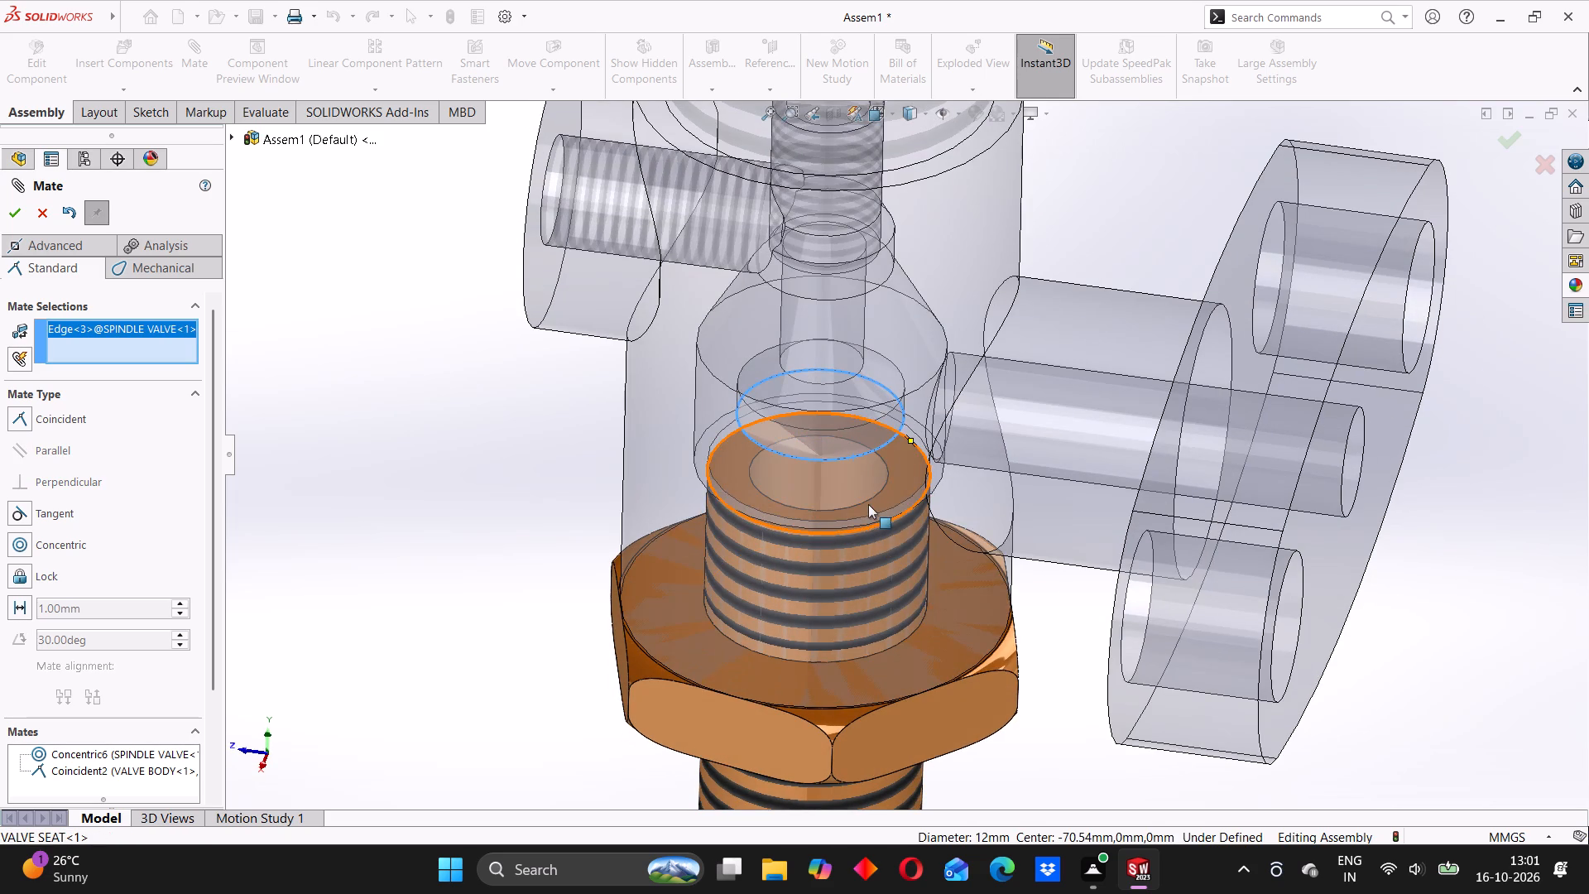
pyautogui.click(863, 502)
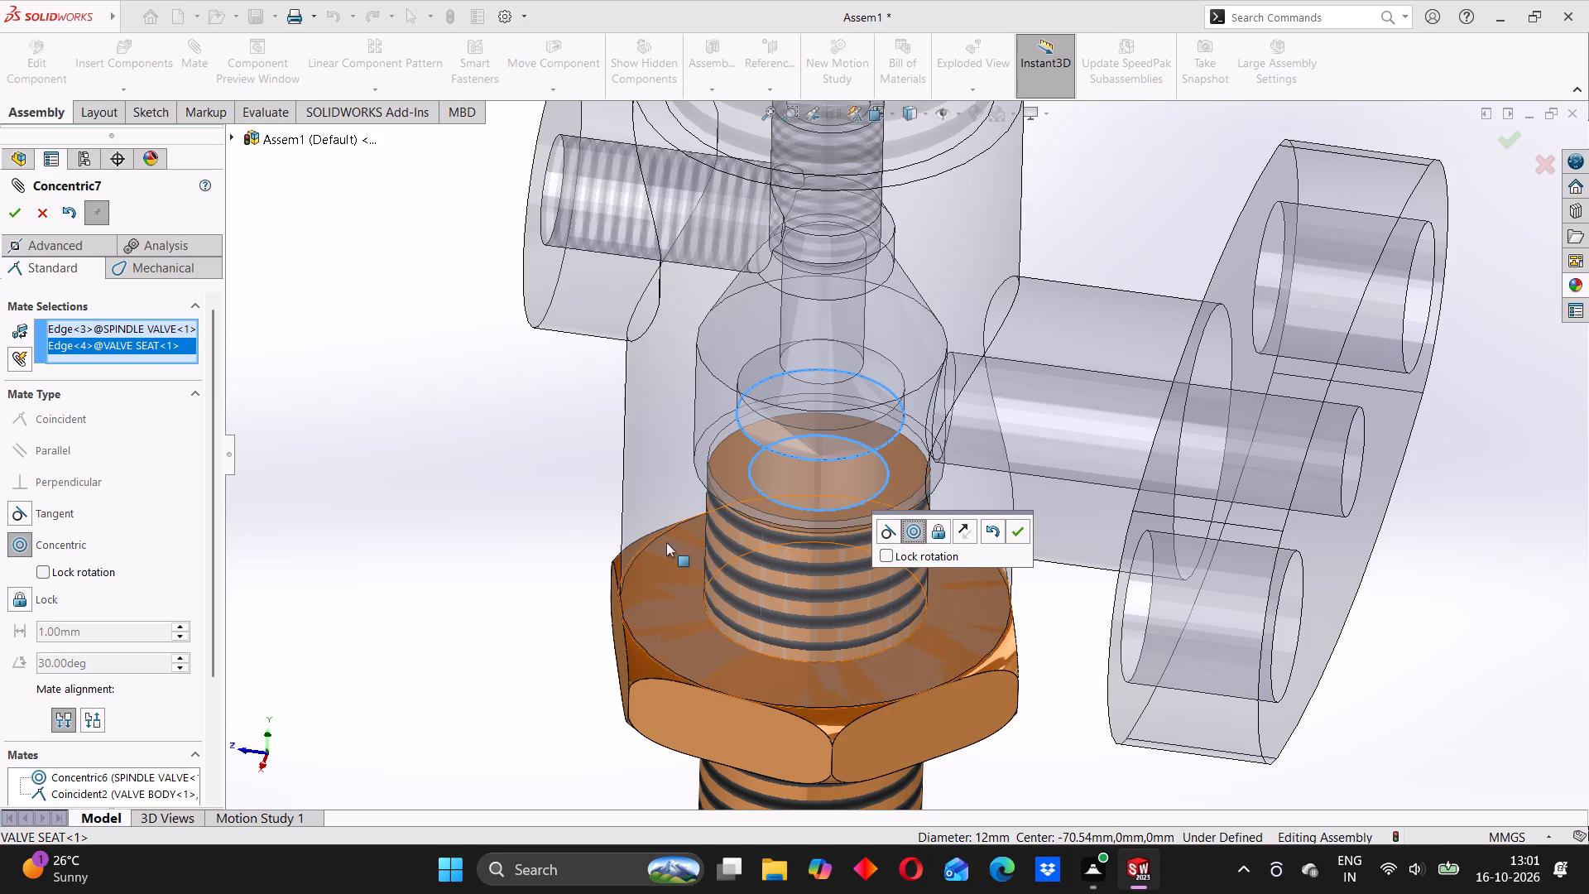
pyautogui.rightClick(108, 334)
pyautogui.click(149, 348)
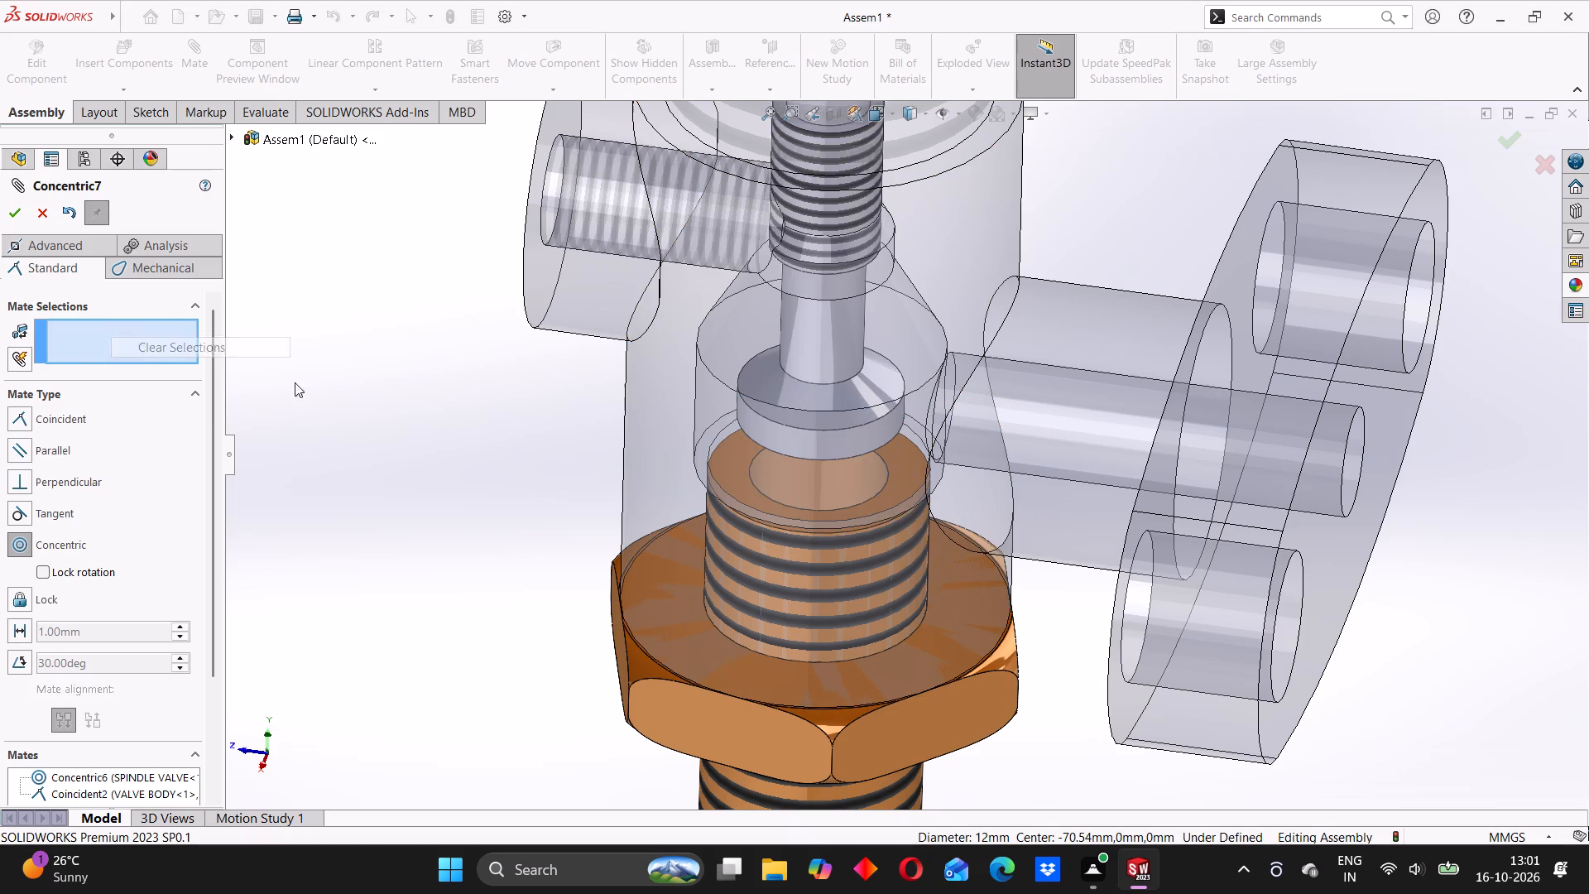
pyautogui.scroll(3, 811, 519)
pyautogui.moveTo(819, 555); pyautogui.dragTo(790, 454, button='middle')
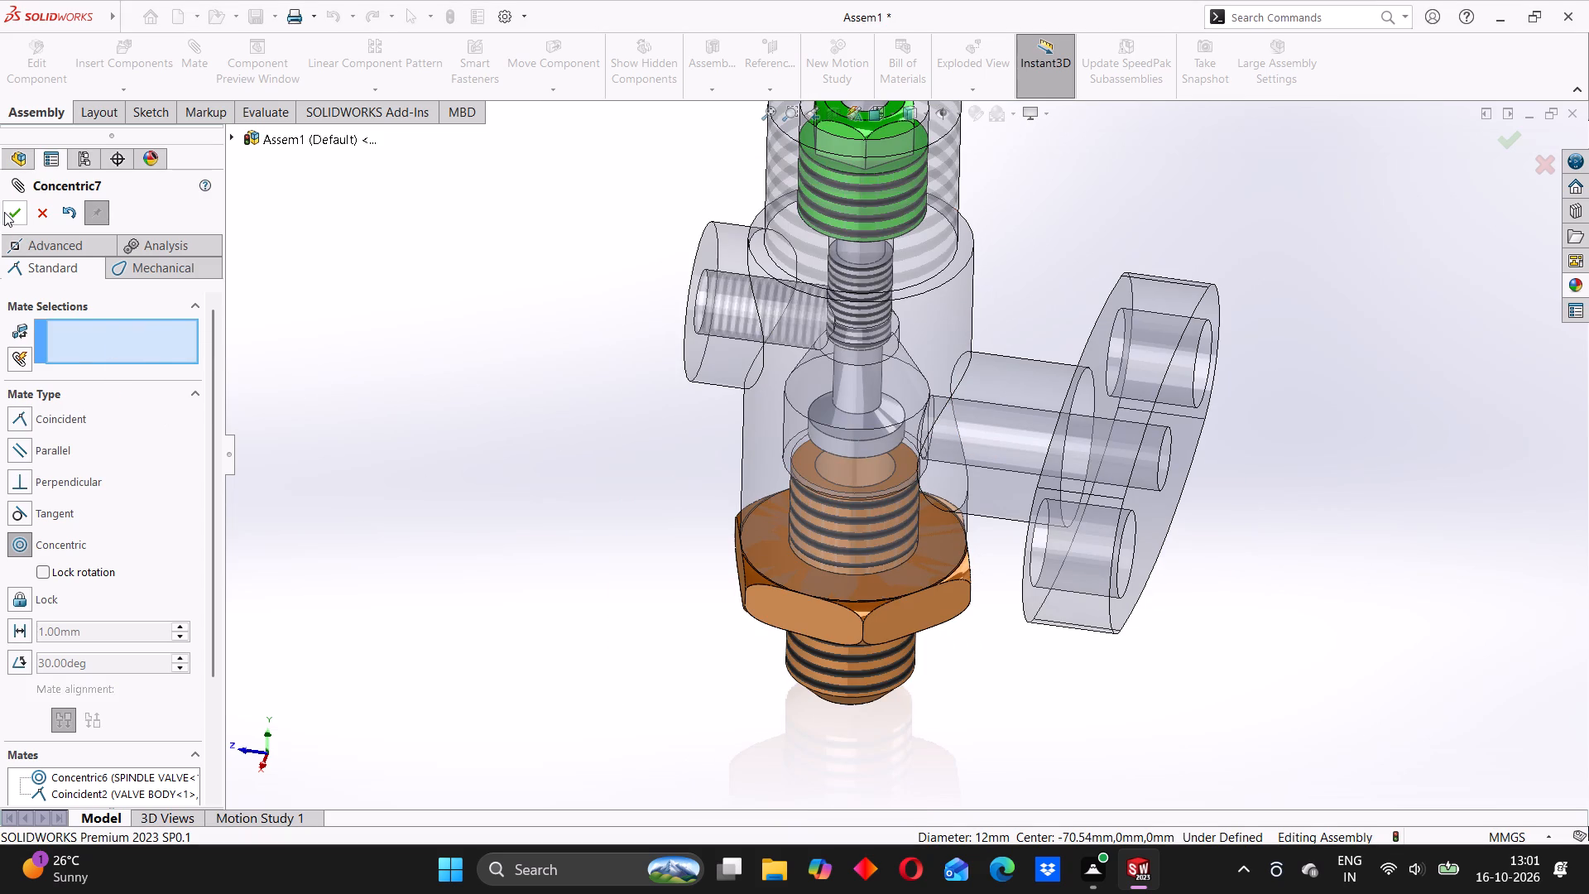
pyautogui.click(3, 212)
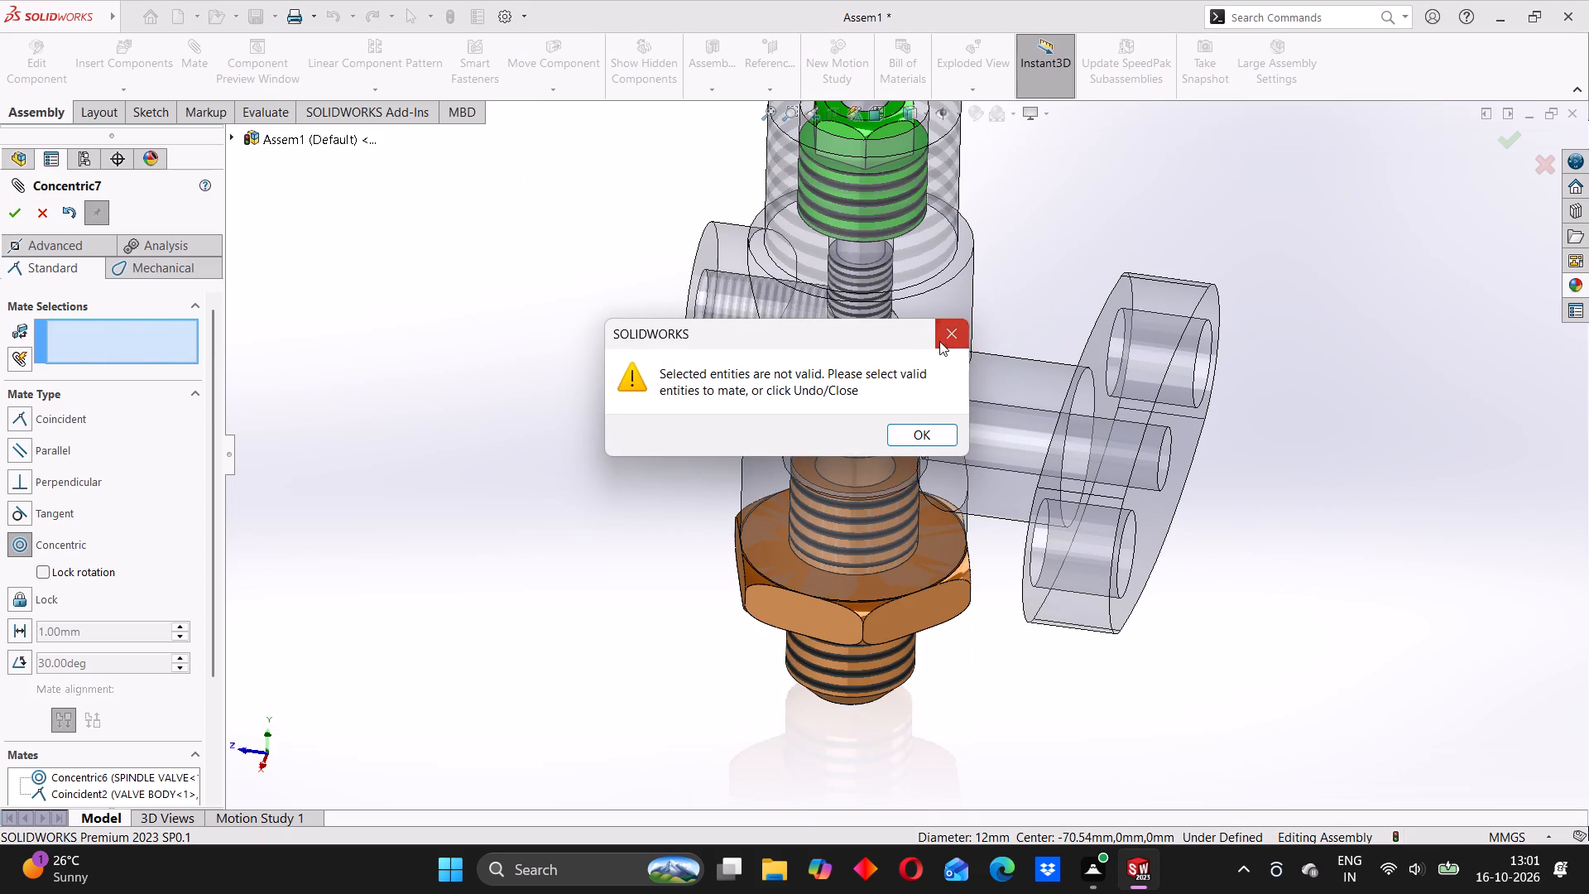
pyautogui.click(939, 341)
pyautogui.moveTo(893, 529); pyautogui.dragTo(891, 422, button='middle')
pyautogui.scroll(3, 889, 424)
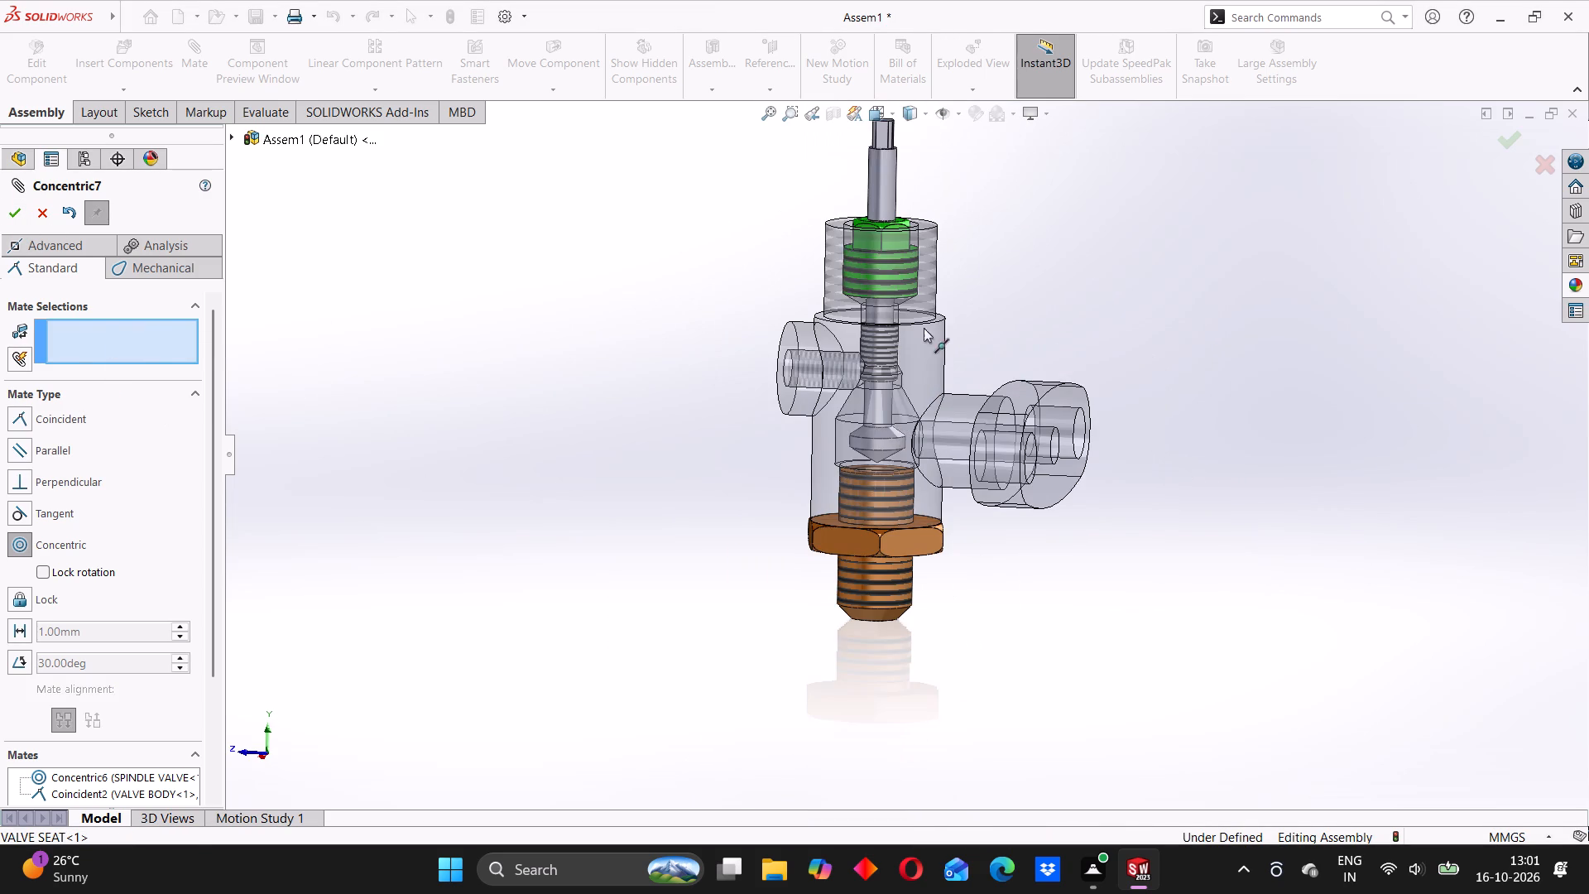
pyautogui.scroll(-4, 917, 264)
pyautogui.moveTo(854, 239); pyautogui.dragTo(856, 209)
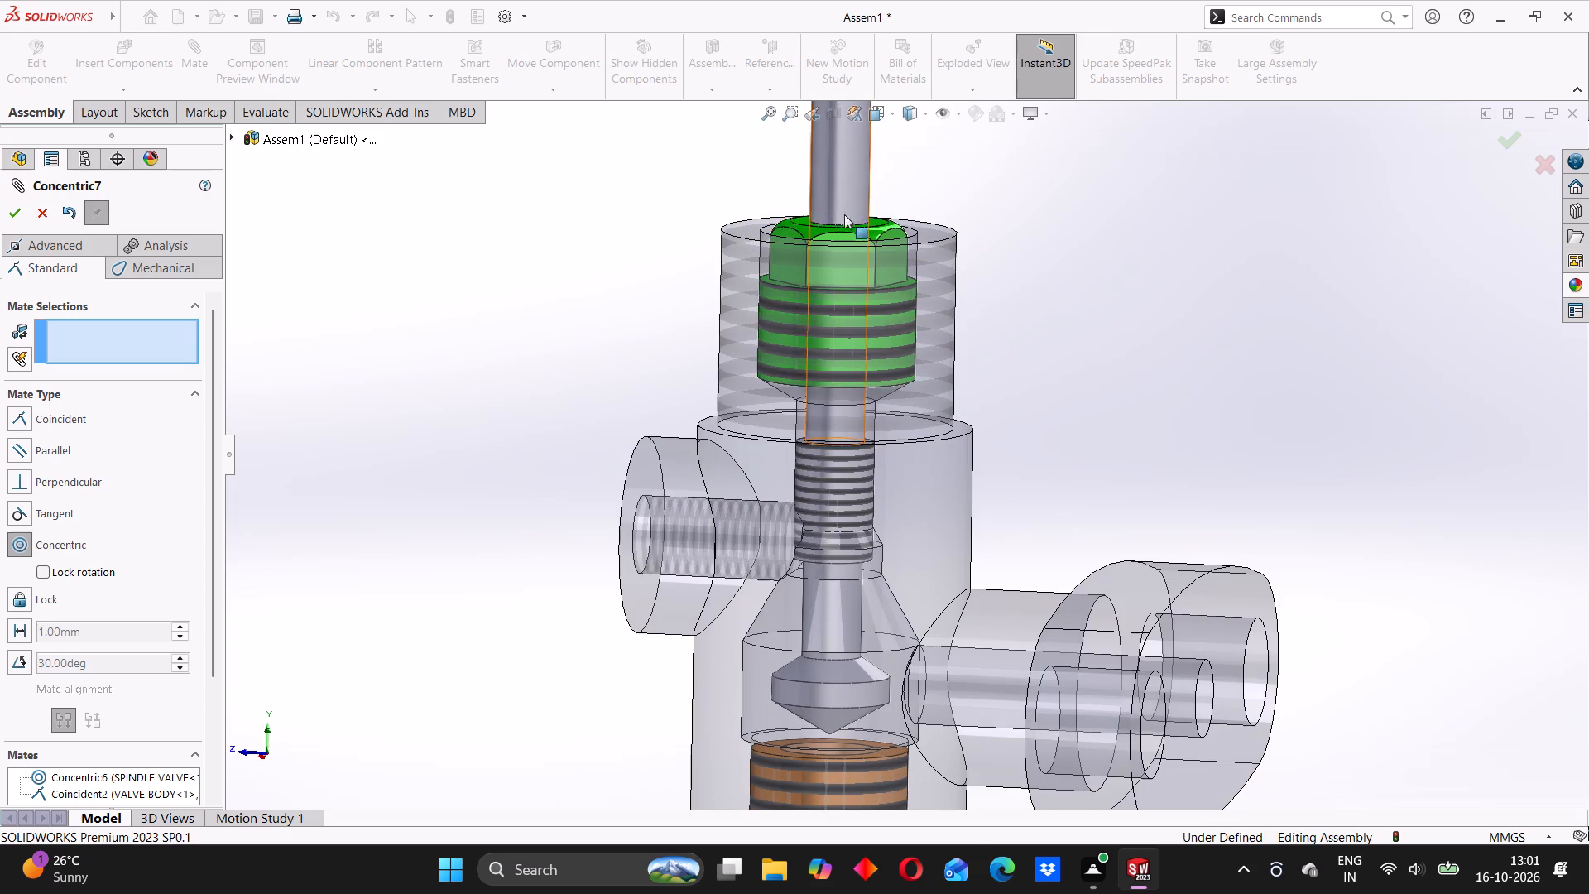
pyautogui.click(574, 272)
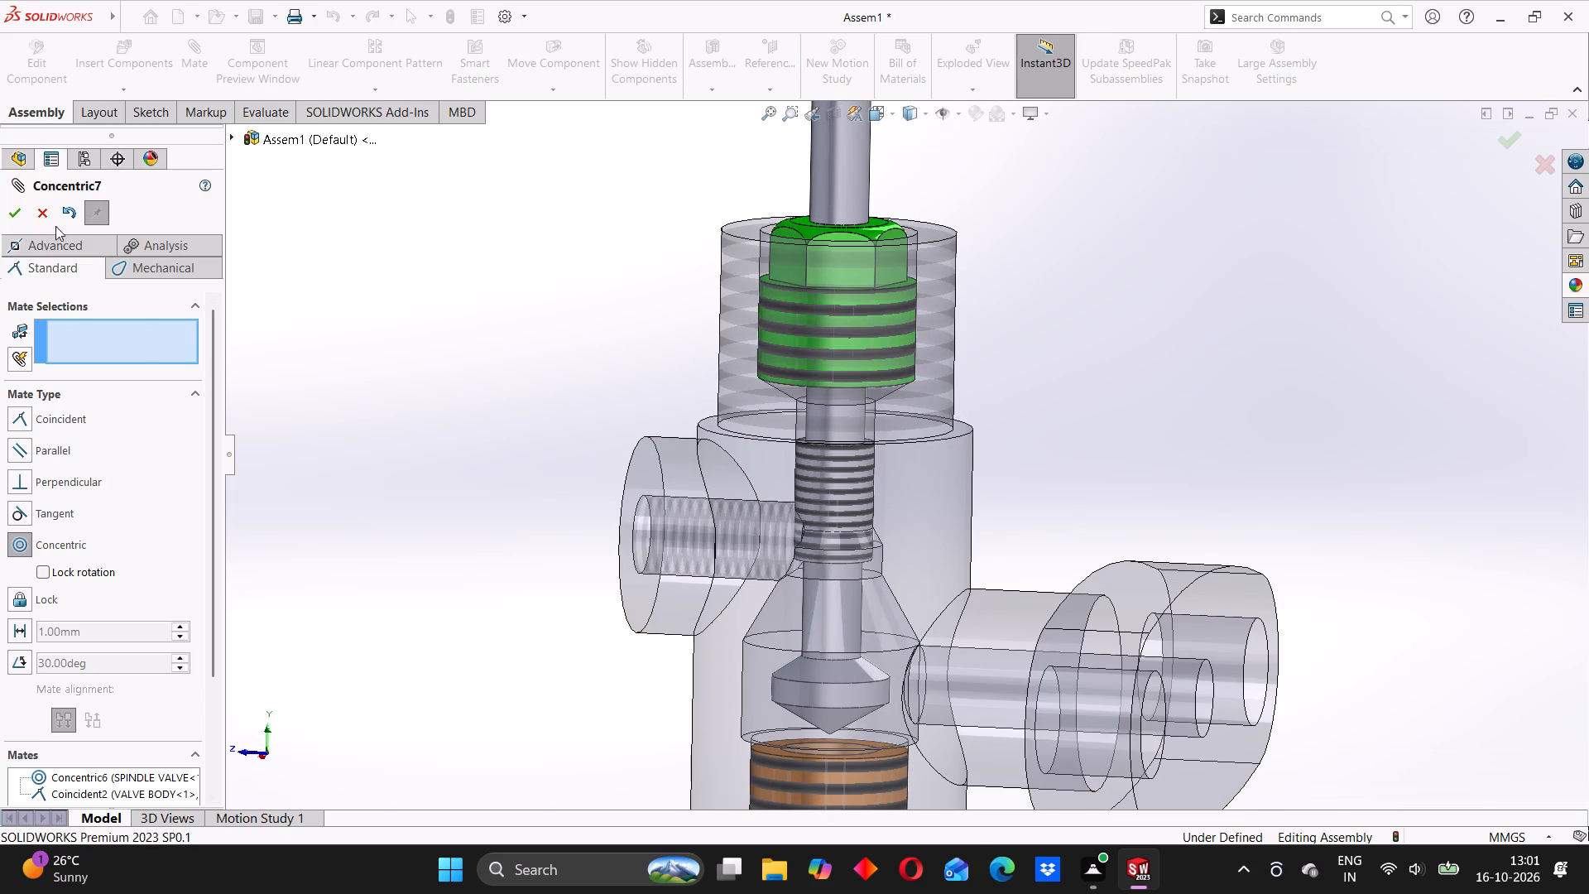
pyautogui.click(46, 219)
# Slide the spindle valve down through the gland nut until its conical tip sits in the valve seat's opening.
pyautogui.scroll(6, 866, 376)
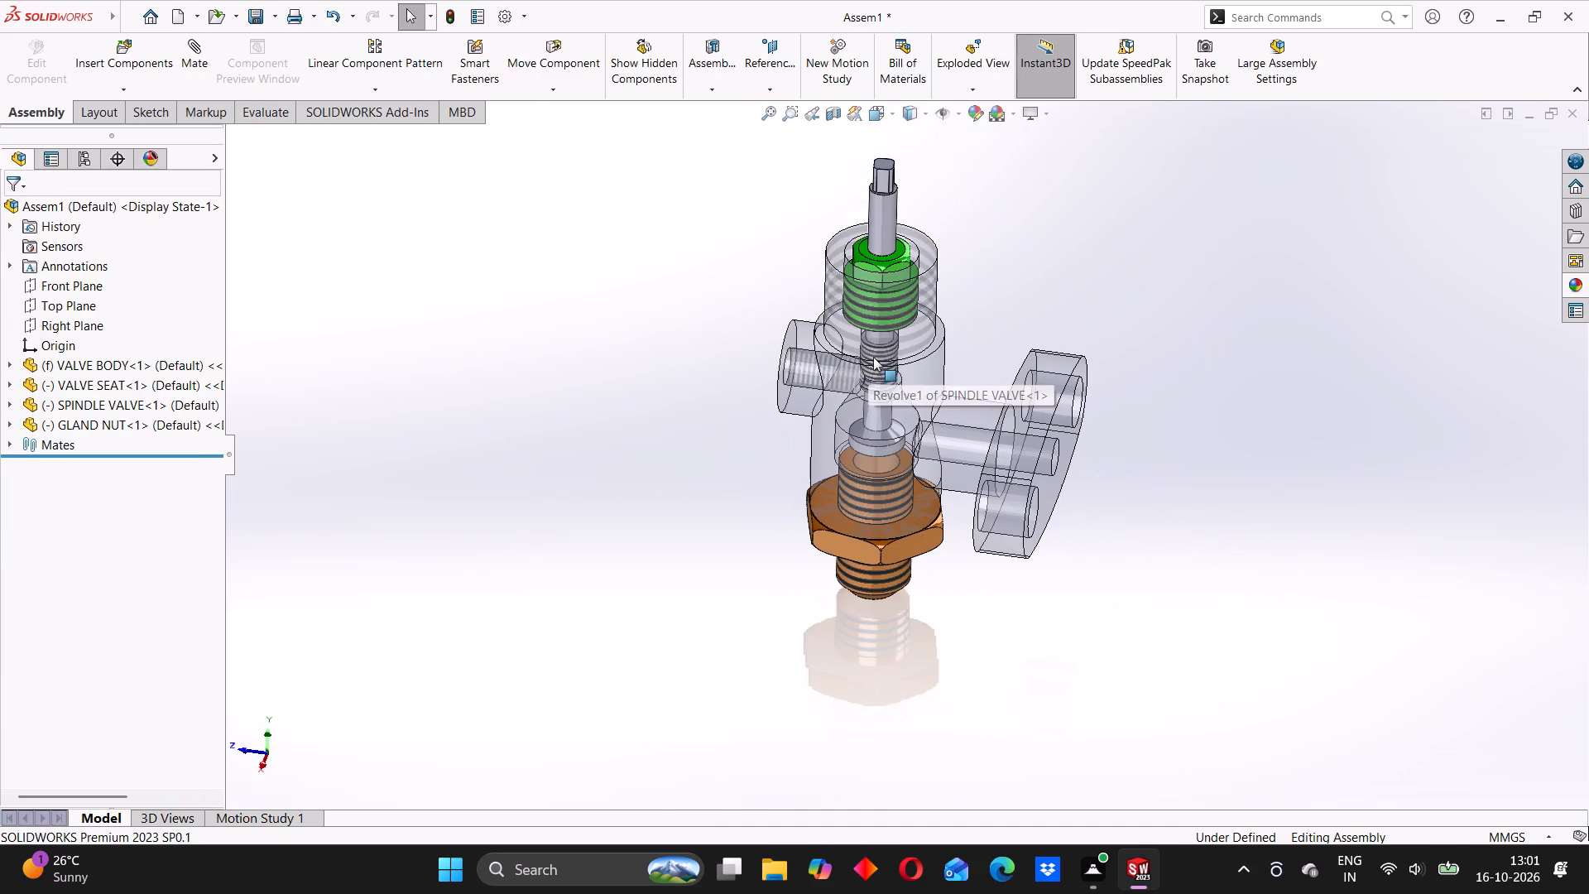
pyautogui.scroll(-3, 868, 274)
pyautogui.moveTo(898, 386); pyautogui.dragTo(895, 332, button='middle')
pyautogui.scroll(2, 917, 412)
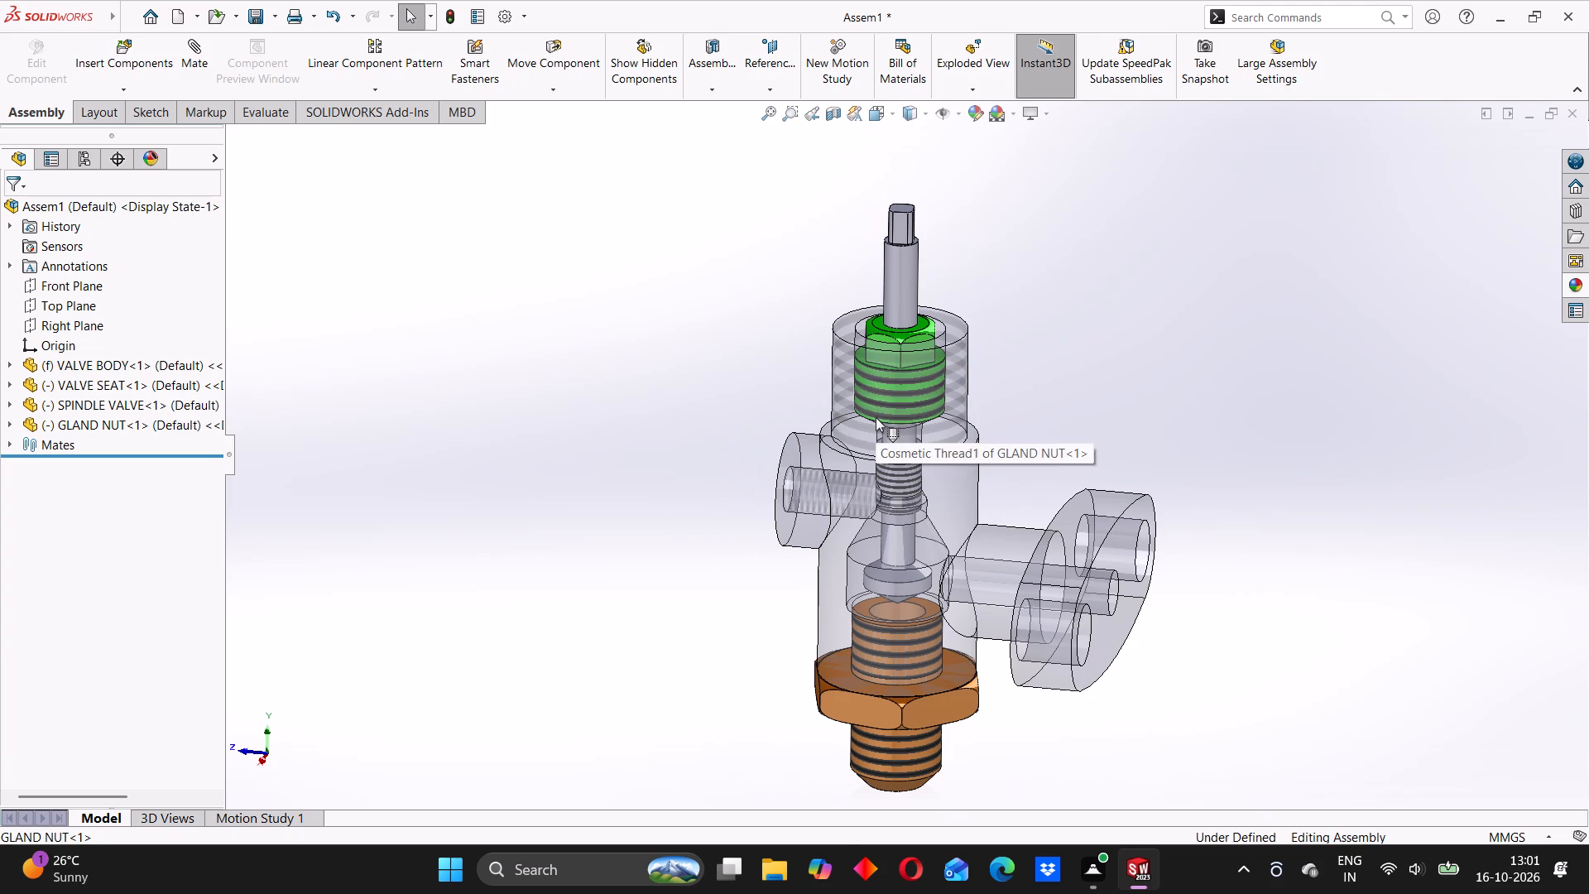
pyautogui.scroll(-1, 923, 464)
pyautogui.scroll(2, 890, 551)
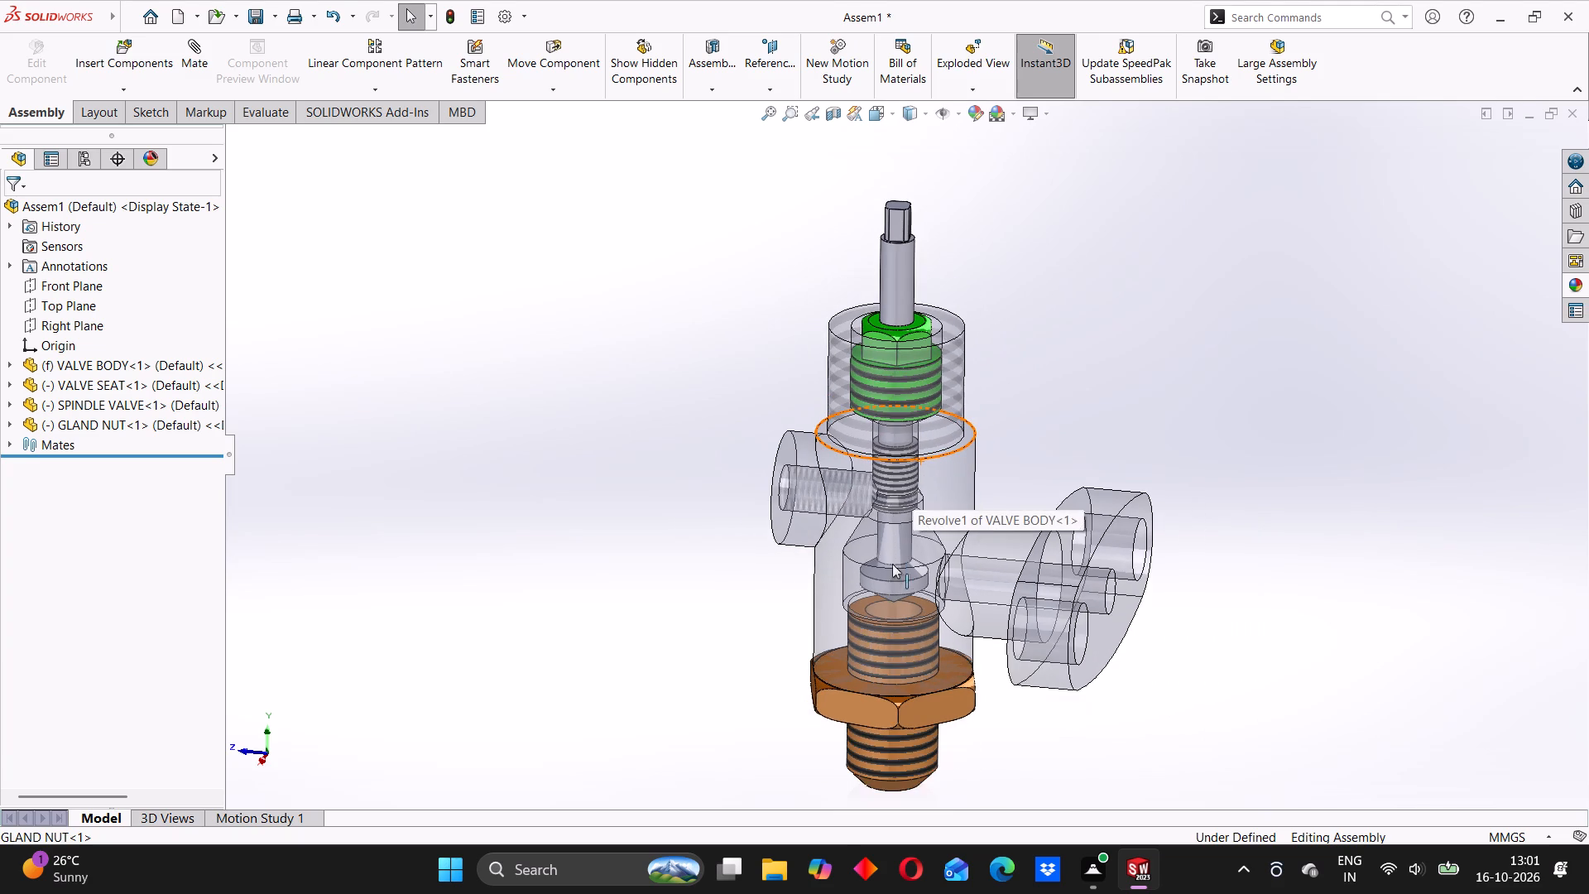
pyautogui.scroll(-3, 893, 575)
pyautogui.scroll(2, 912, 512)
pyautogui.moveTo(905, 201); pyautogui.dragTo(908, 228)
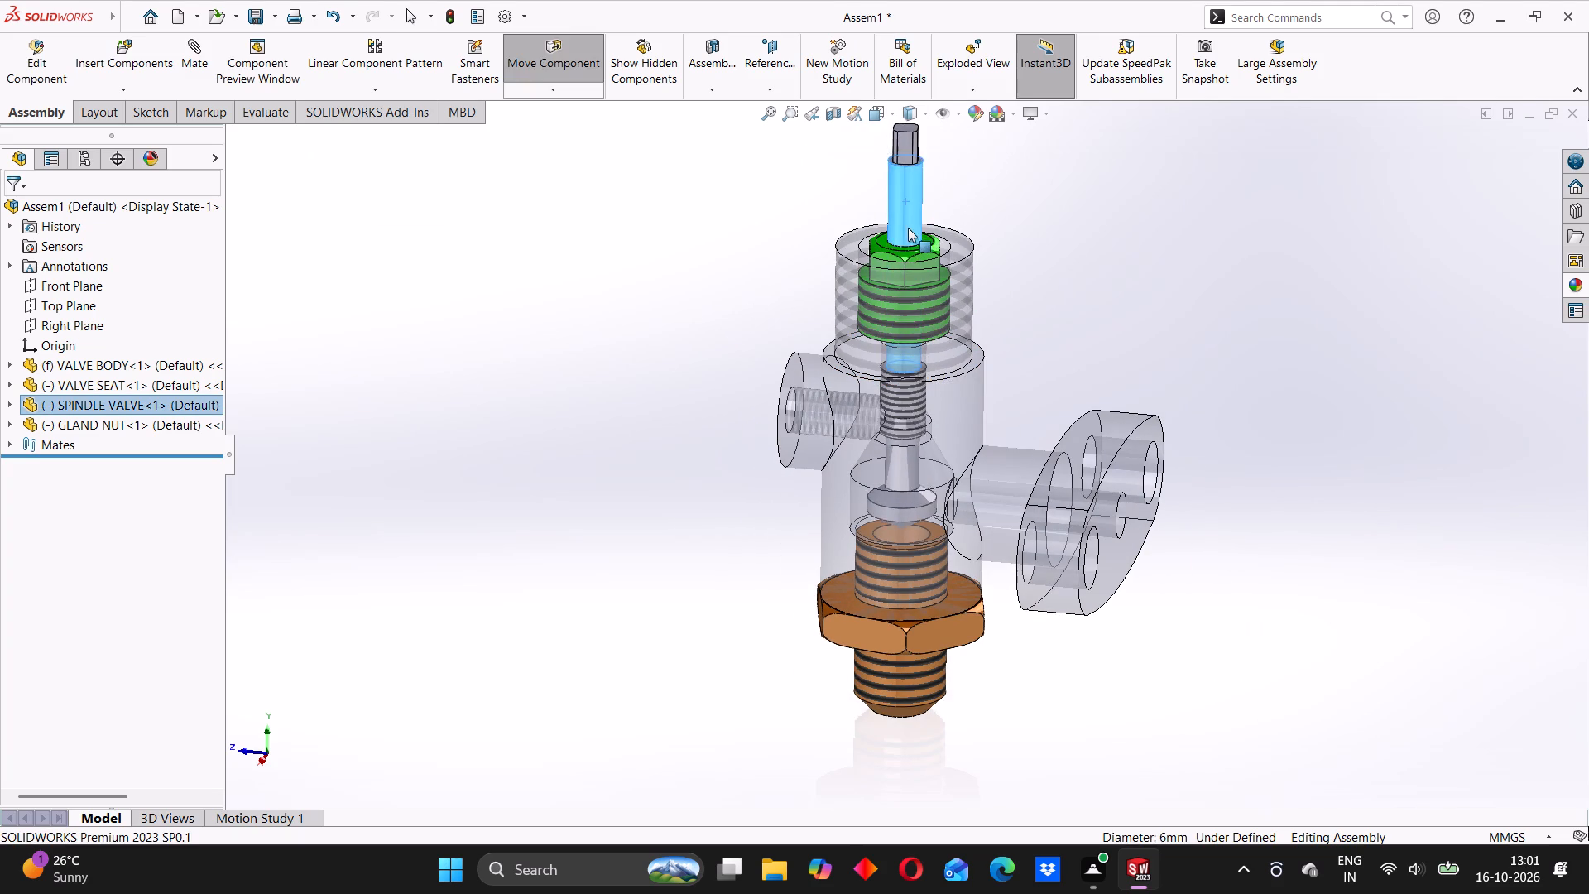
pyautogui.moveTo(908, 228); pyautogui.dragTo(908, 246)
pyautogui.click(741, 280)
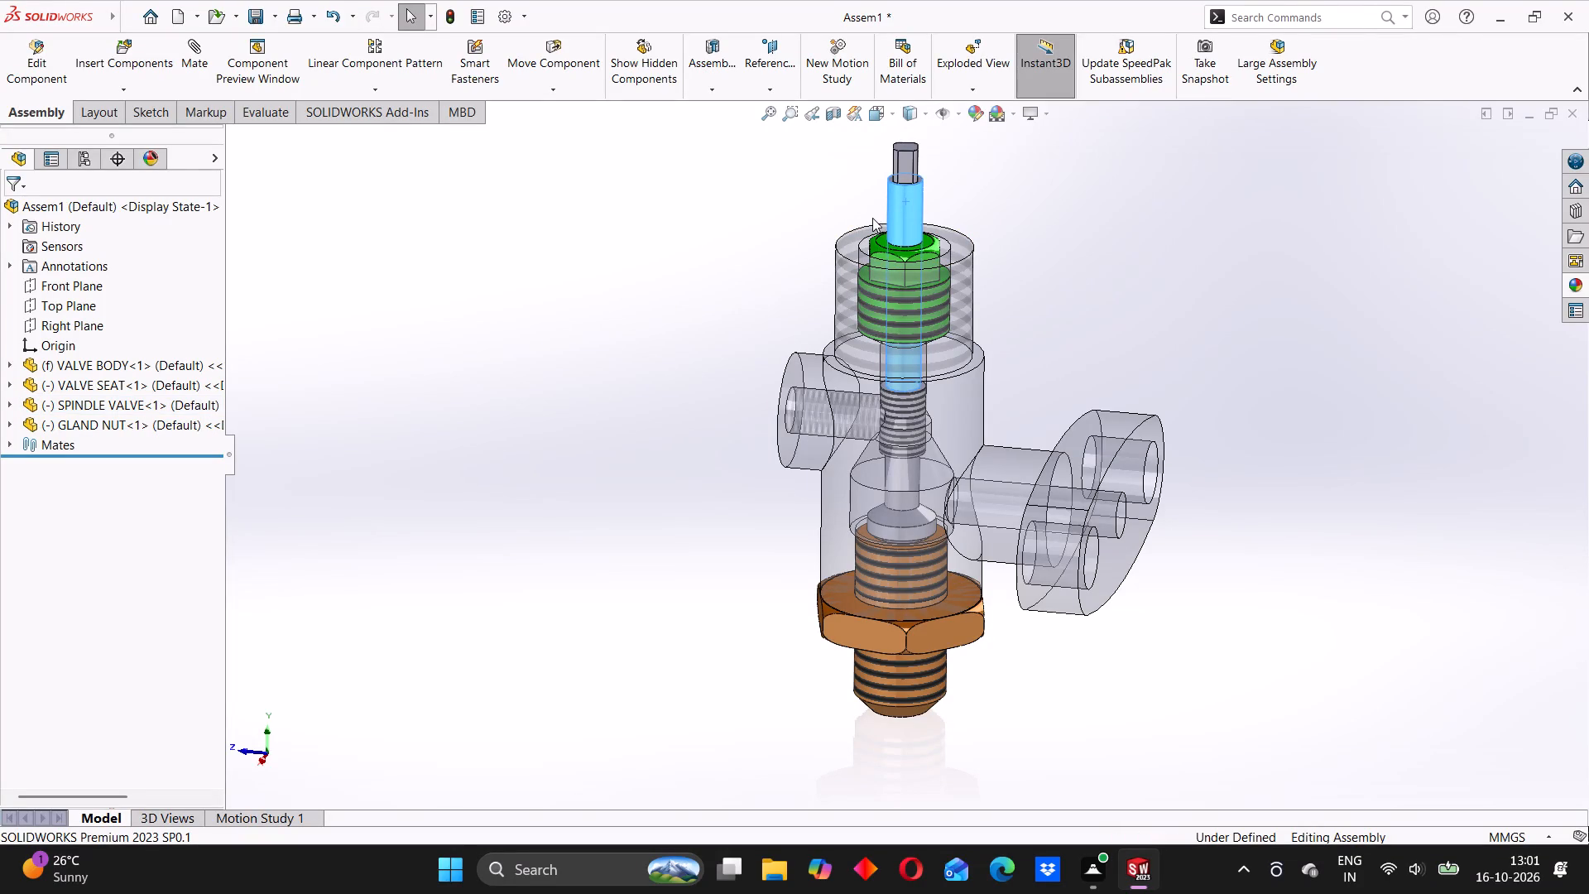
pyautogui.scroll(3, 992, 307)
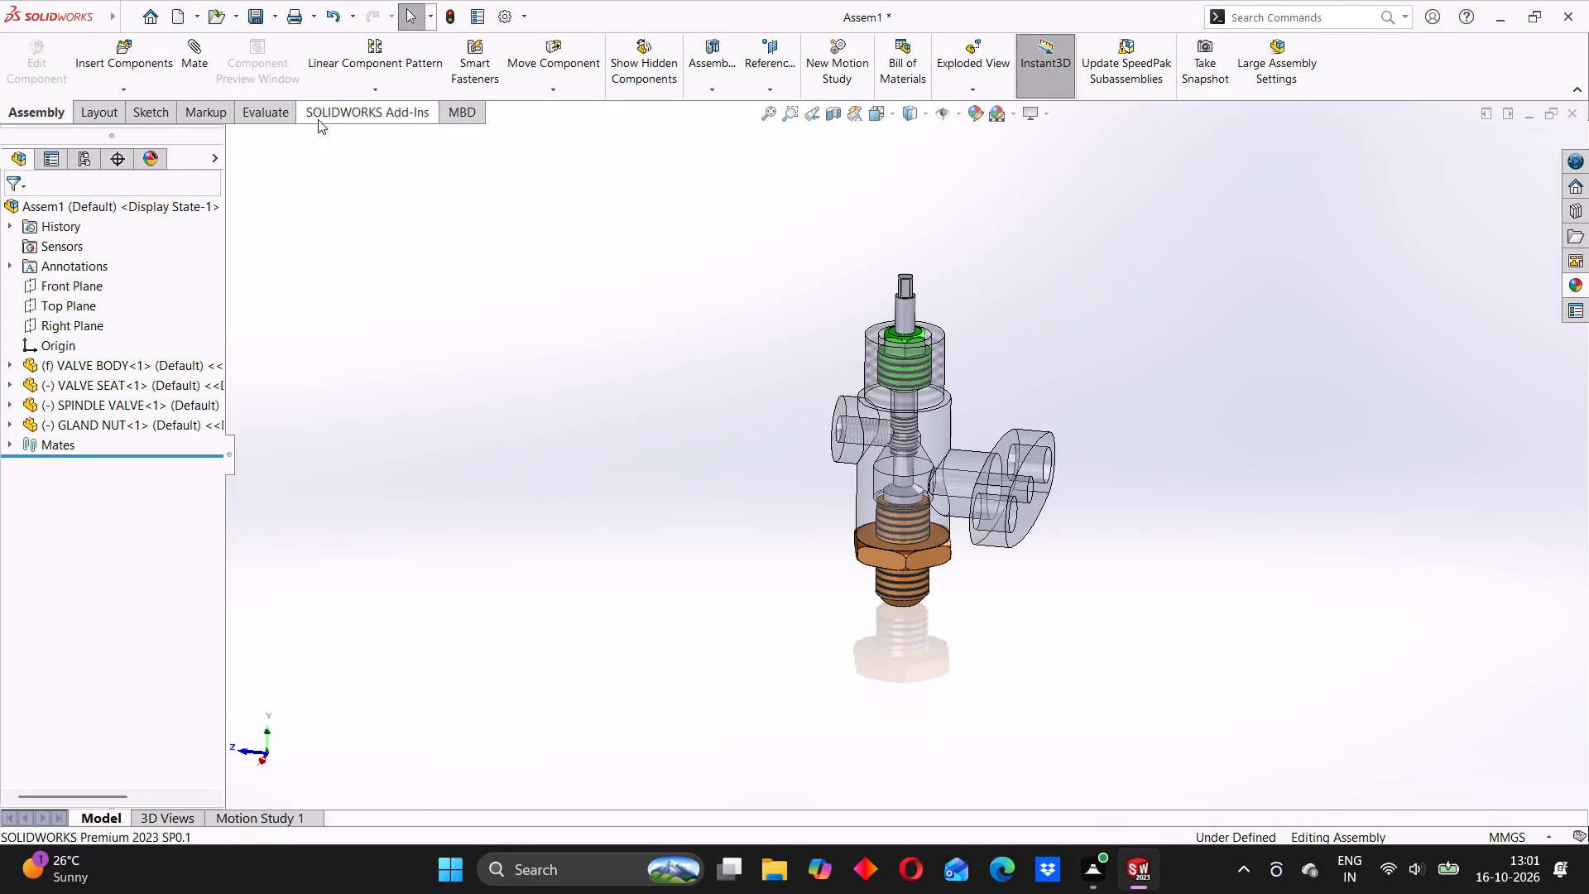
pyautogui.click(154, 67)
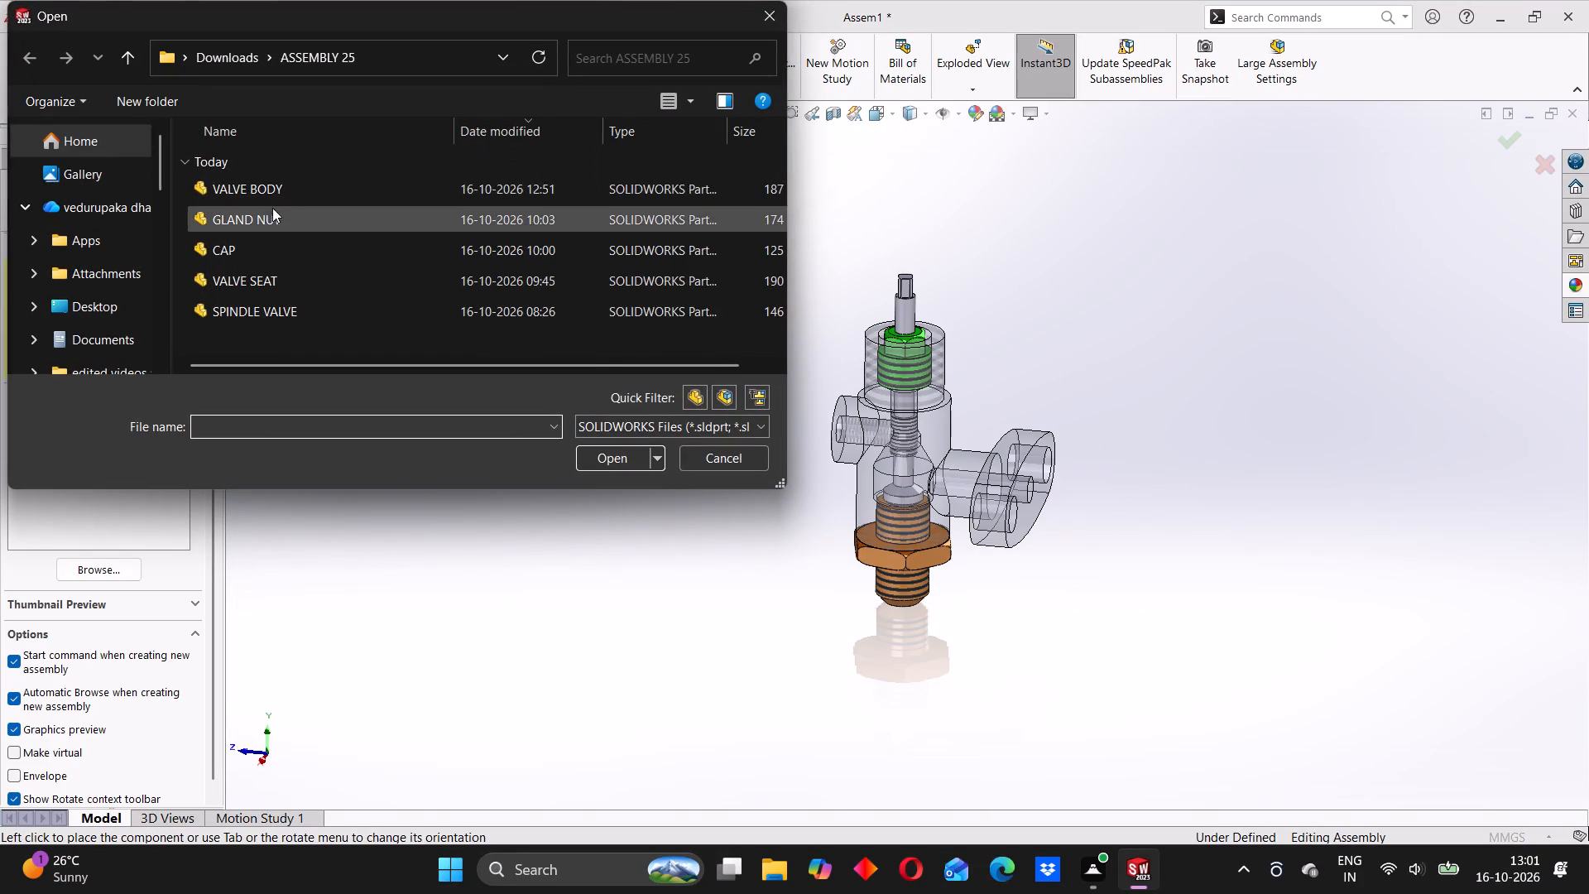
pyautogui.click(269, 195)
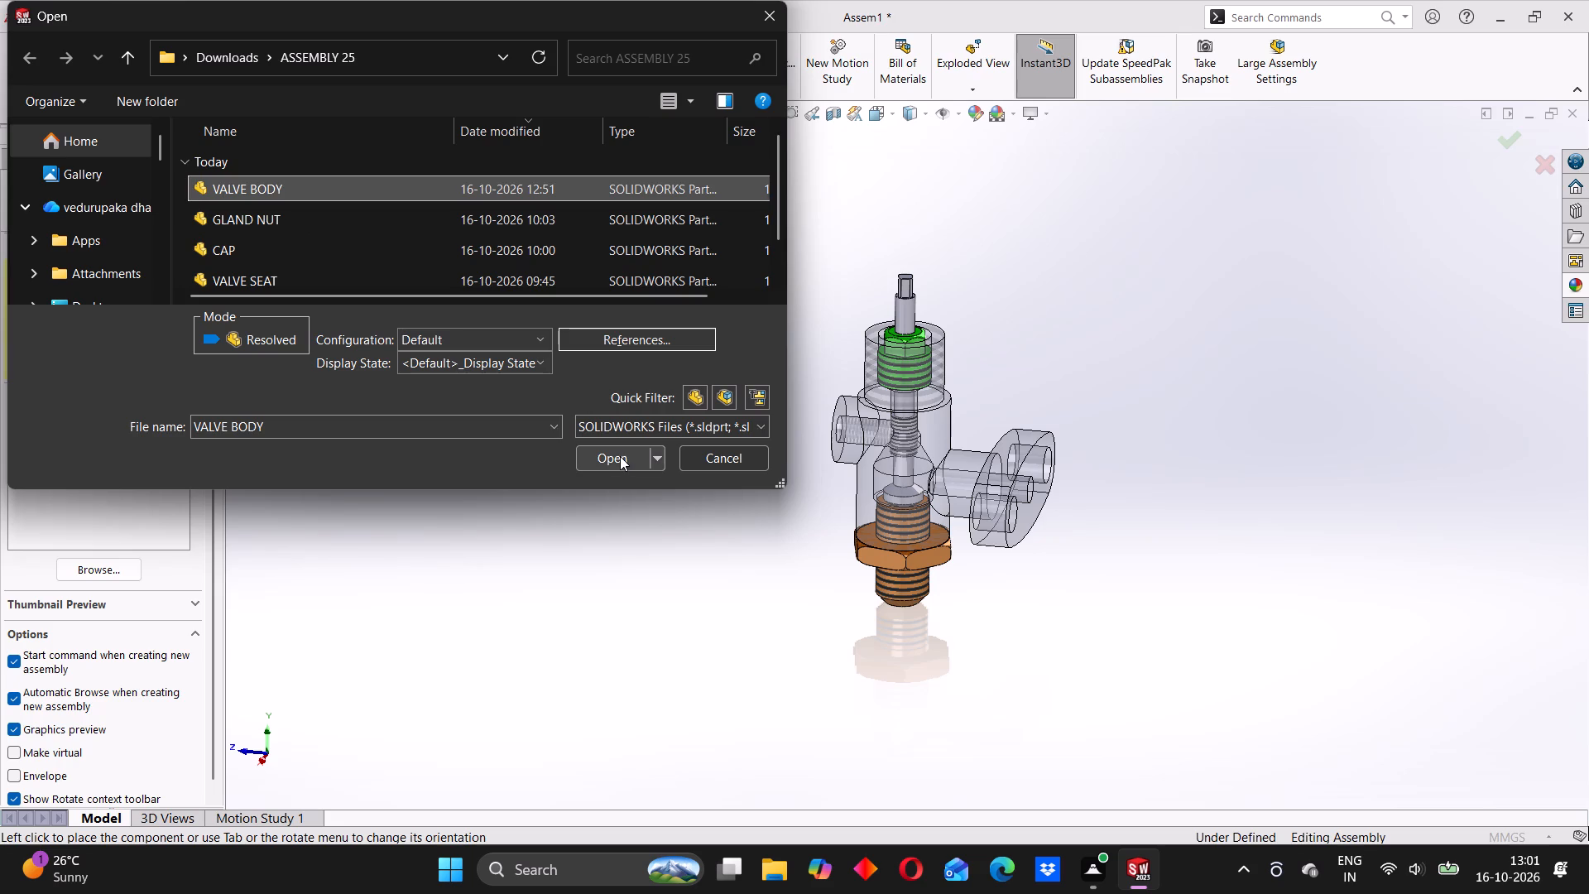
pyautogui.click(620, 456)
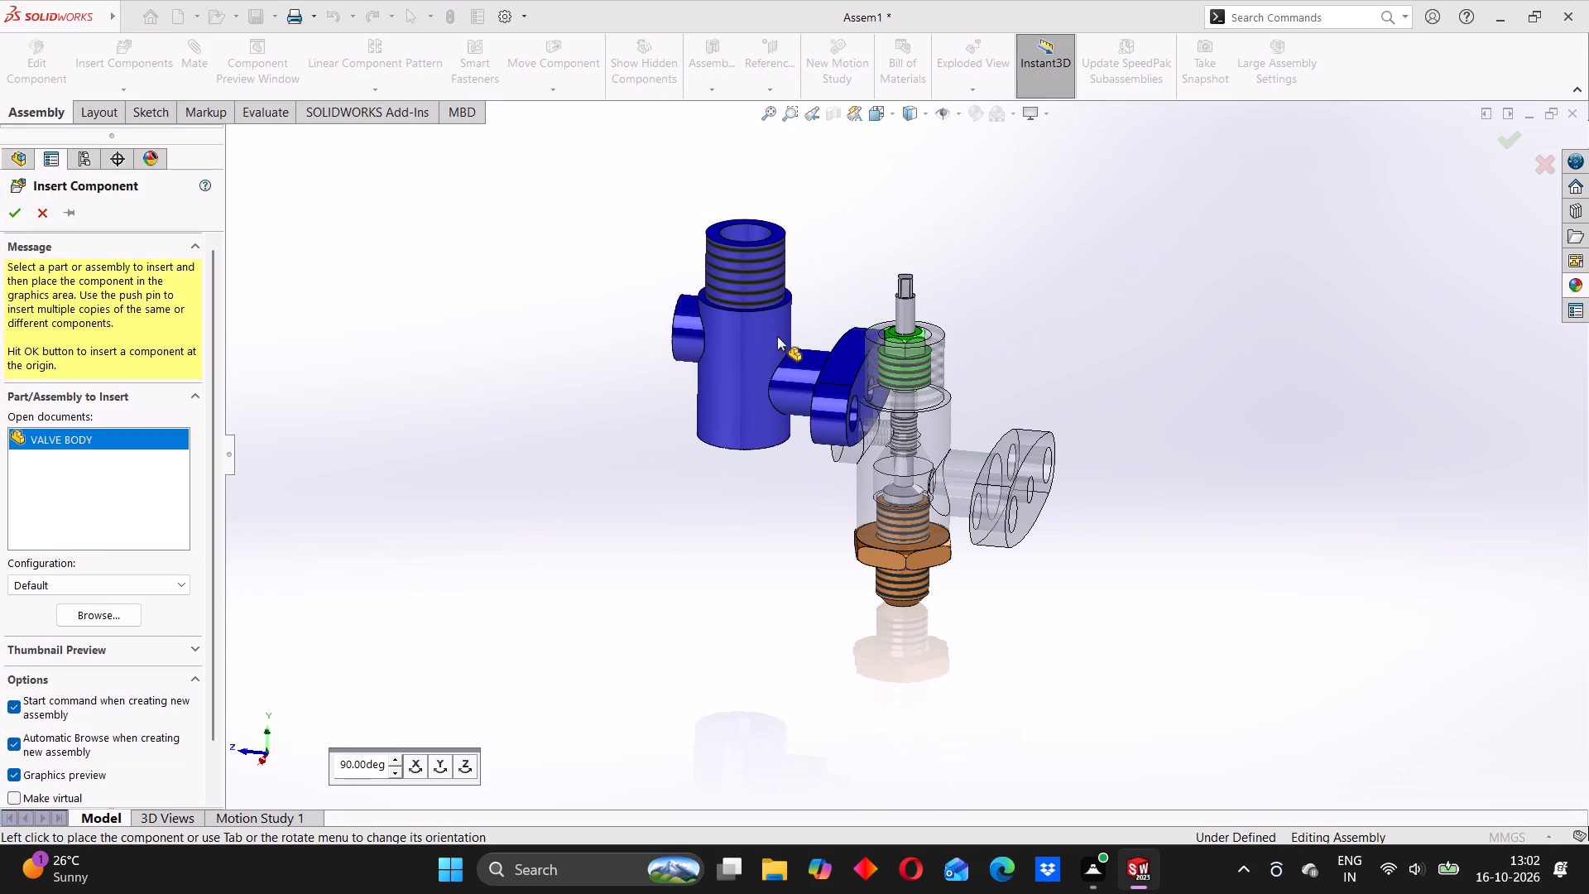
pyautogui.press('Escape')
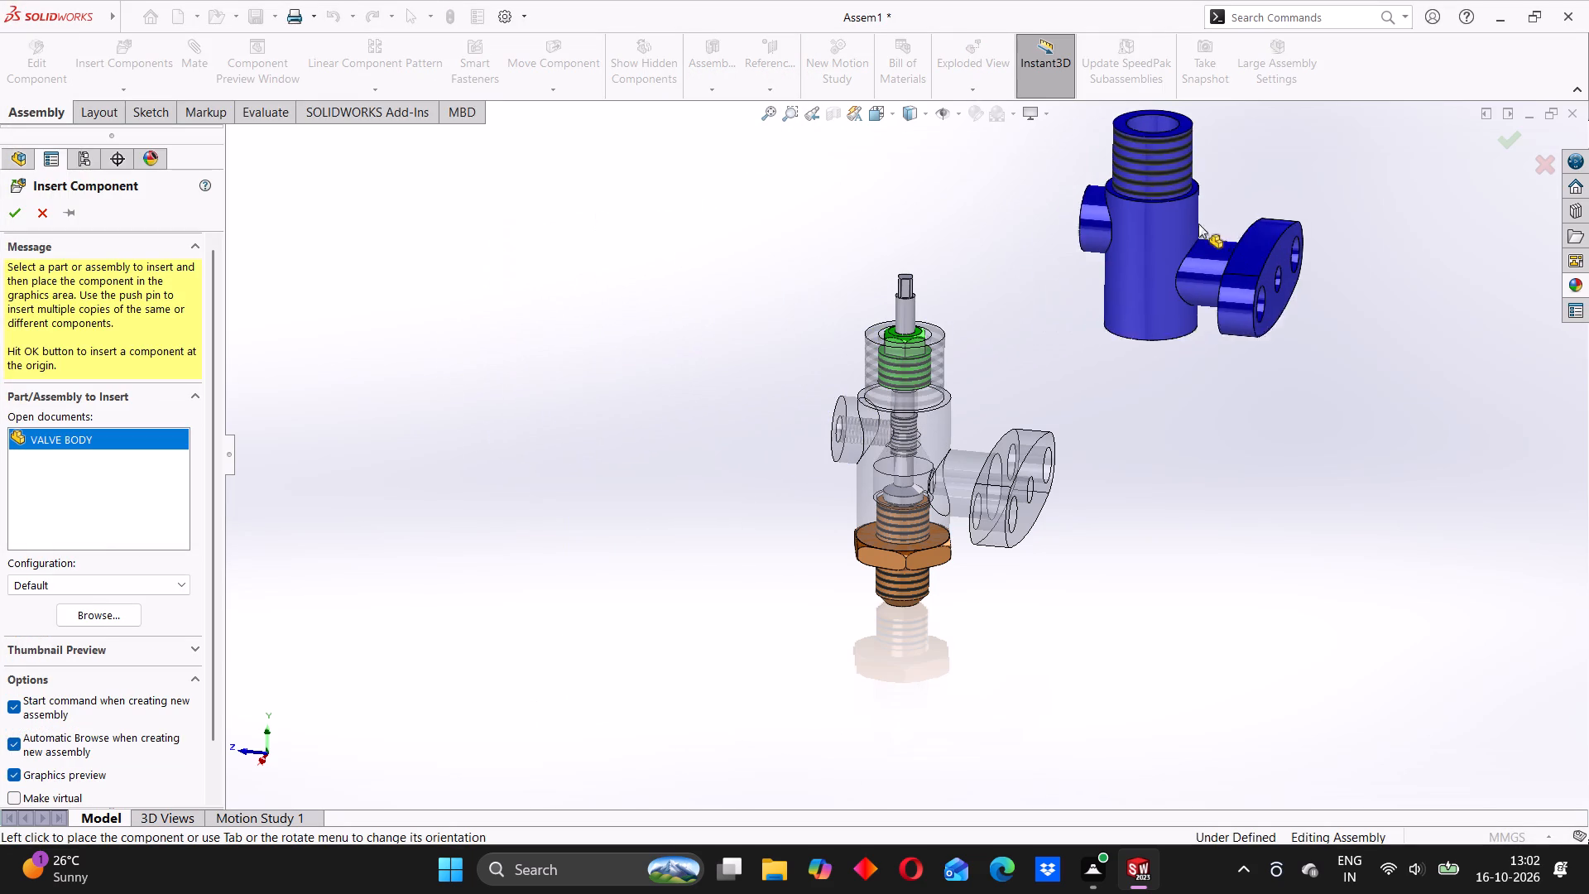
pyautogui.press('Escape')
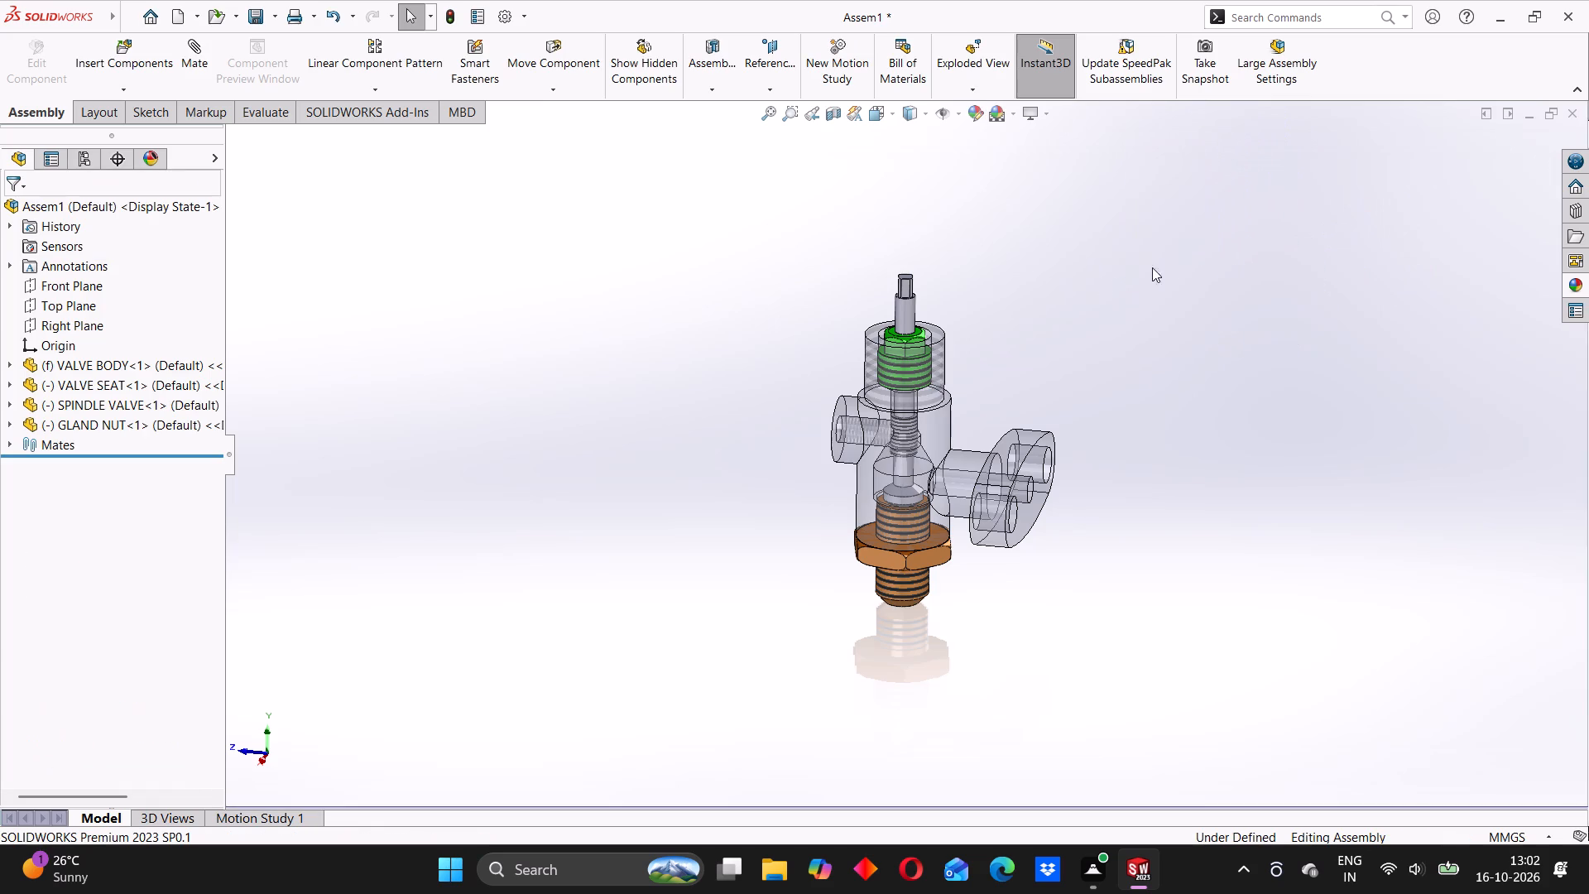
# Insert the CAP part from the ASSEMBLY 25 folder and place it in free space above and beside the valve body.
pyautogui.click(109, 54)
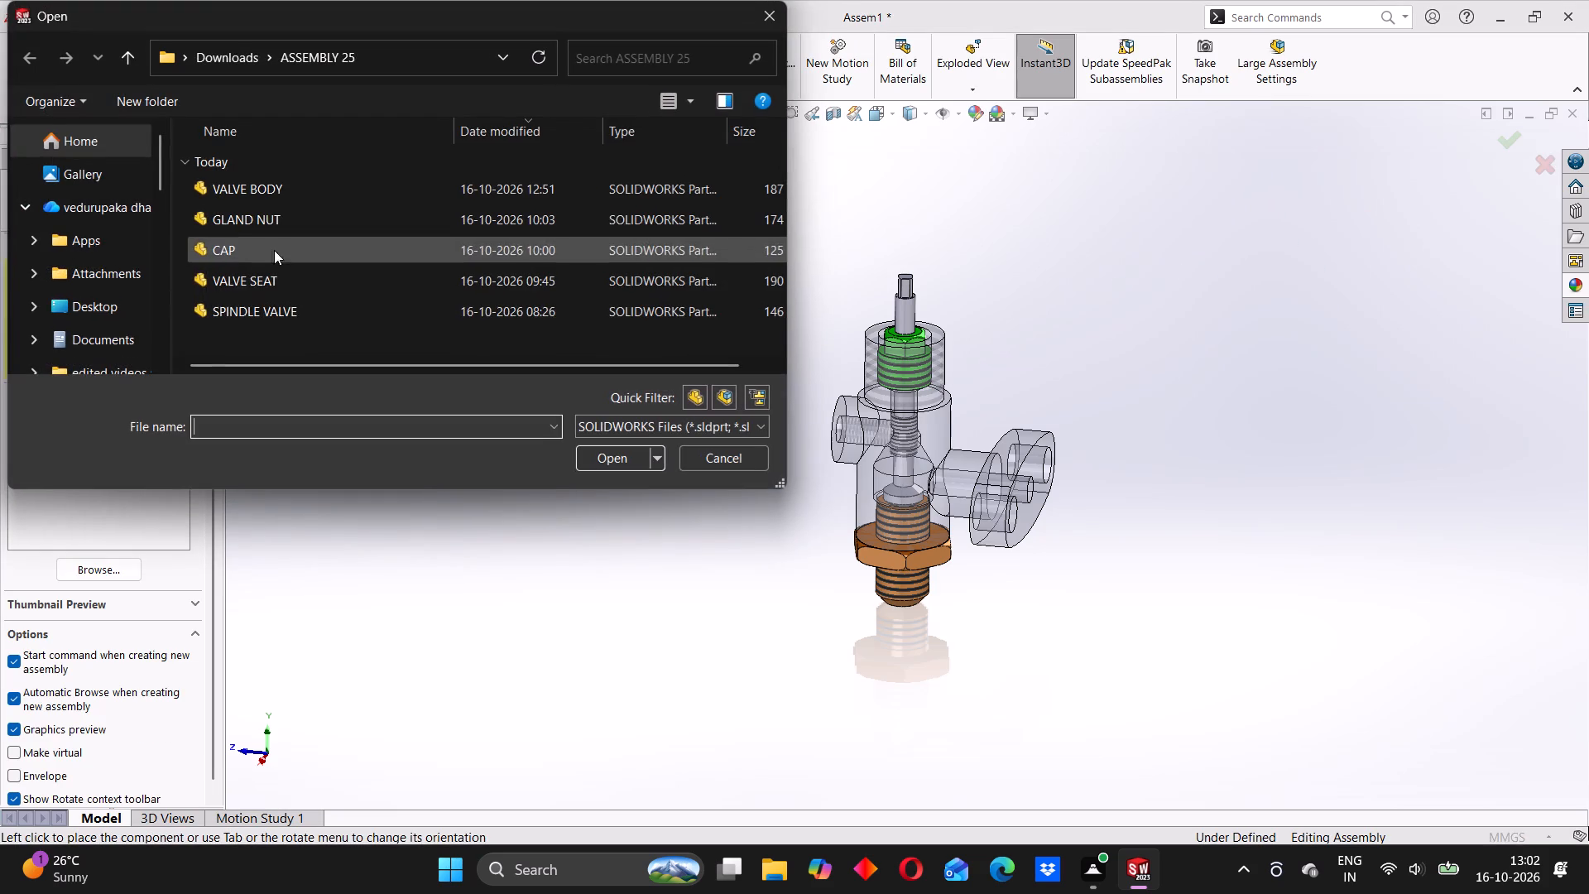
pyautogui.click(229, 243)
pyautogui.click(601, 464)
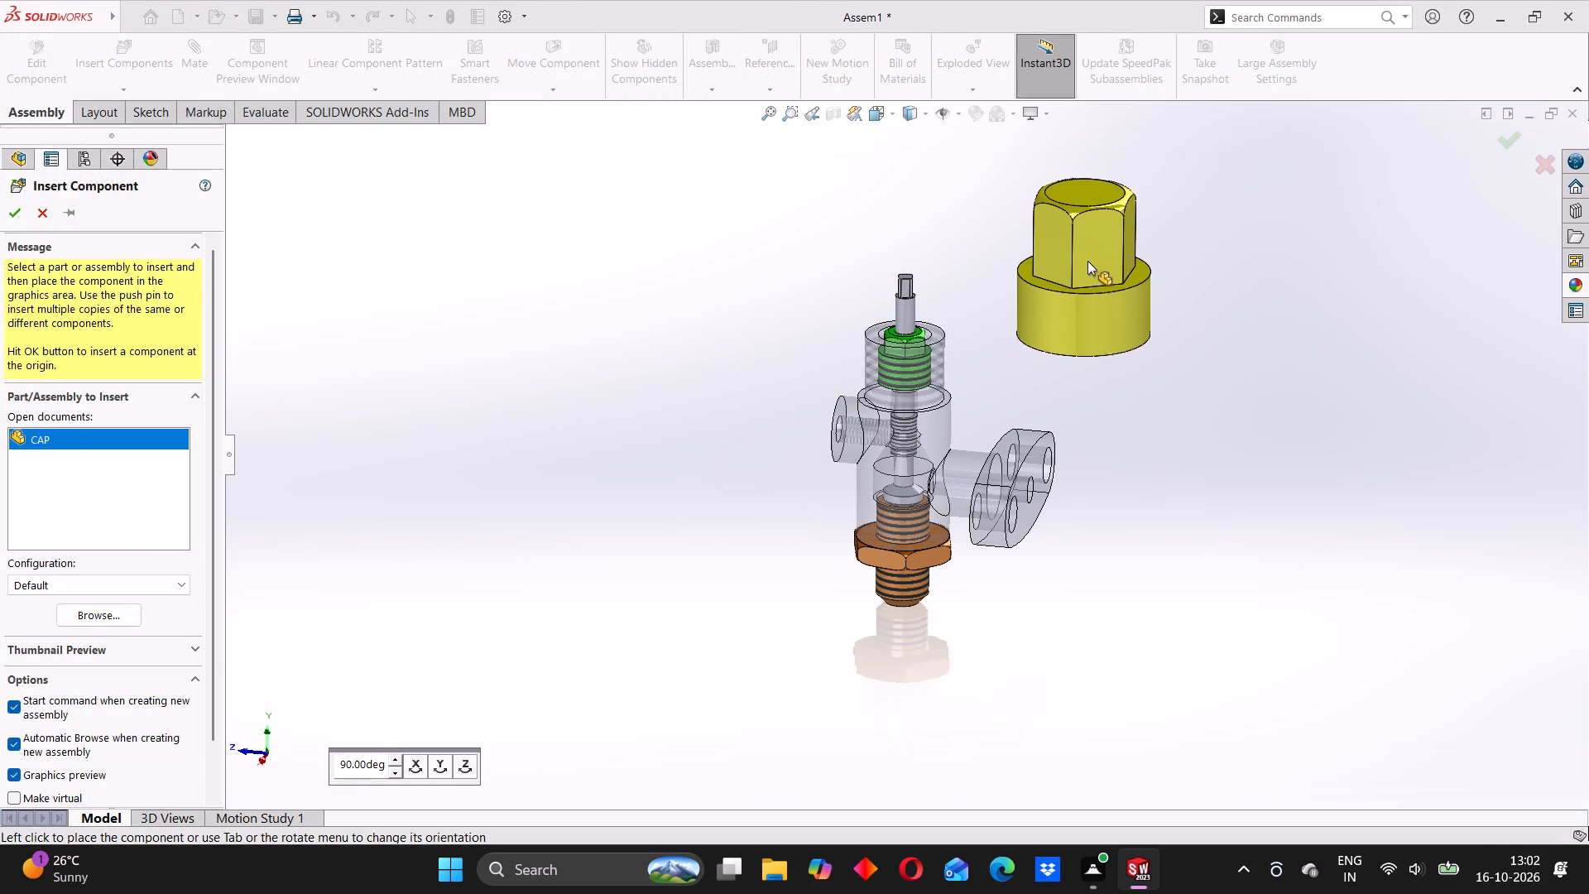
pyautogui.scroll(2, 1122, 327)
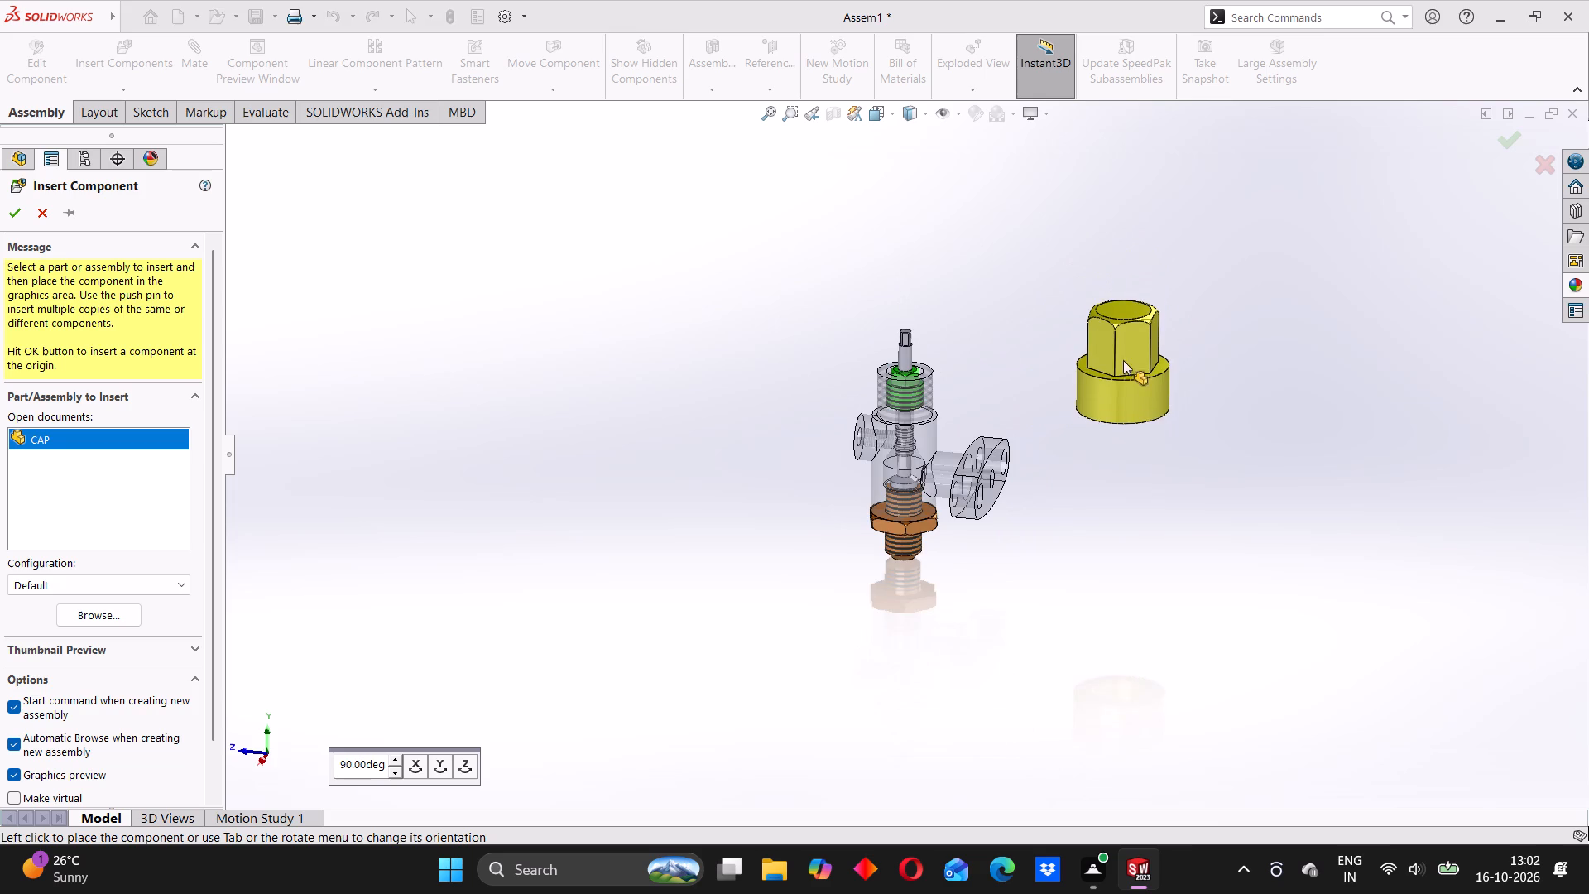
pyautogui.moveTo(1123, 359); pyautogui.dragTo(1116, 213, button='middle')
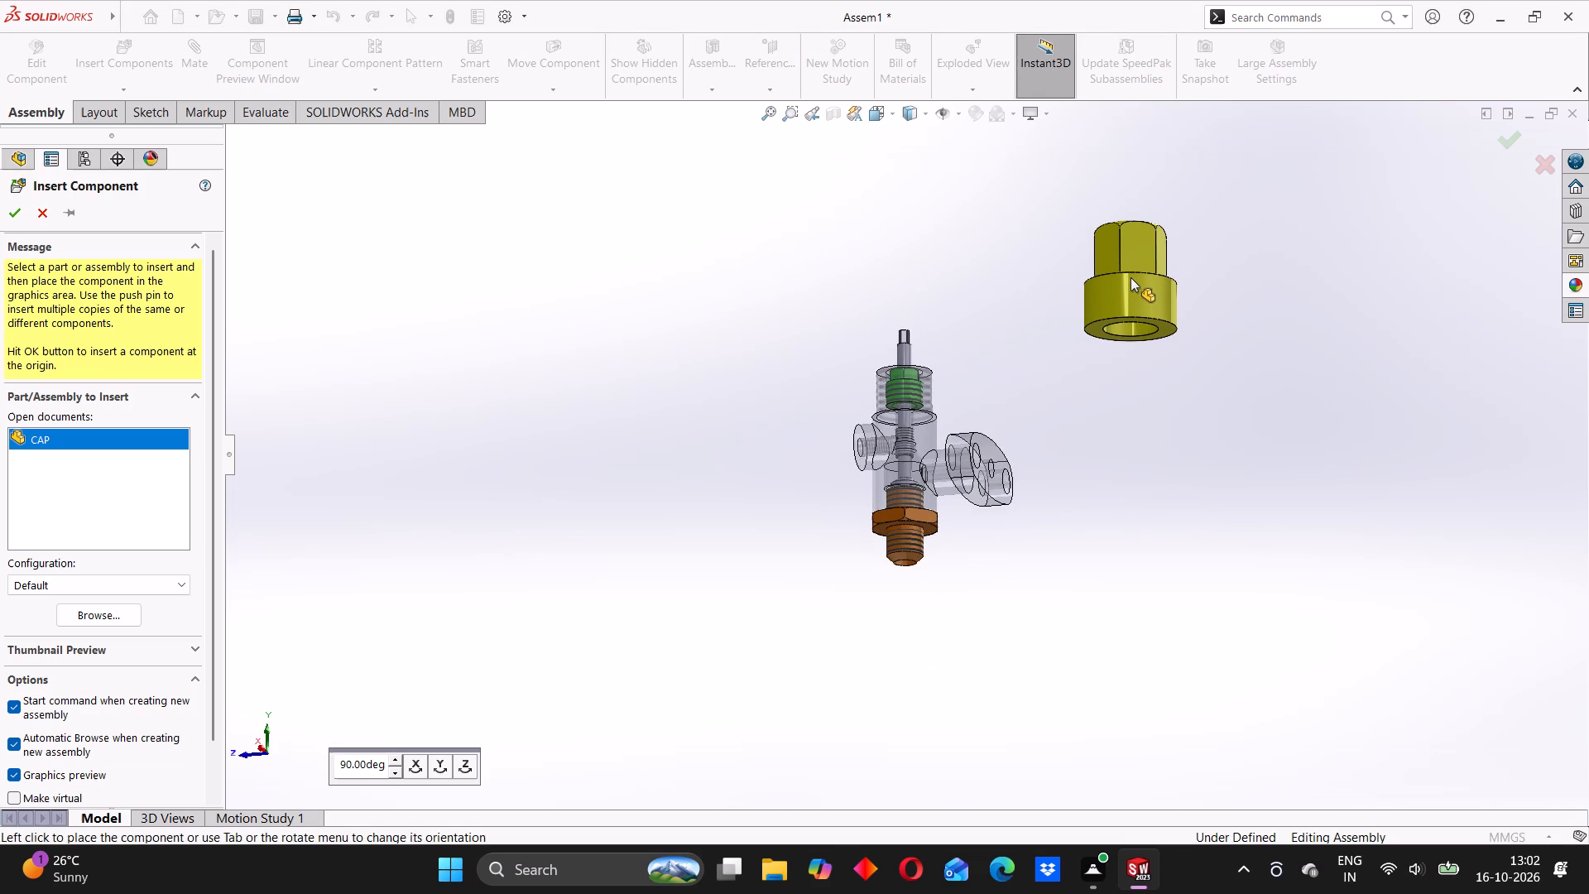
pyautogui.moveTo(1134, 339); pyautogui.dragTo(1125, 239, button='middle')
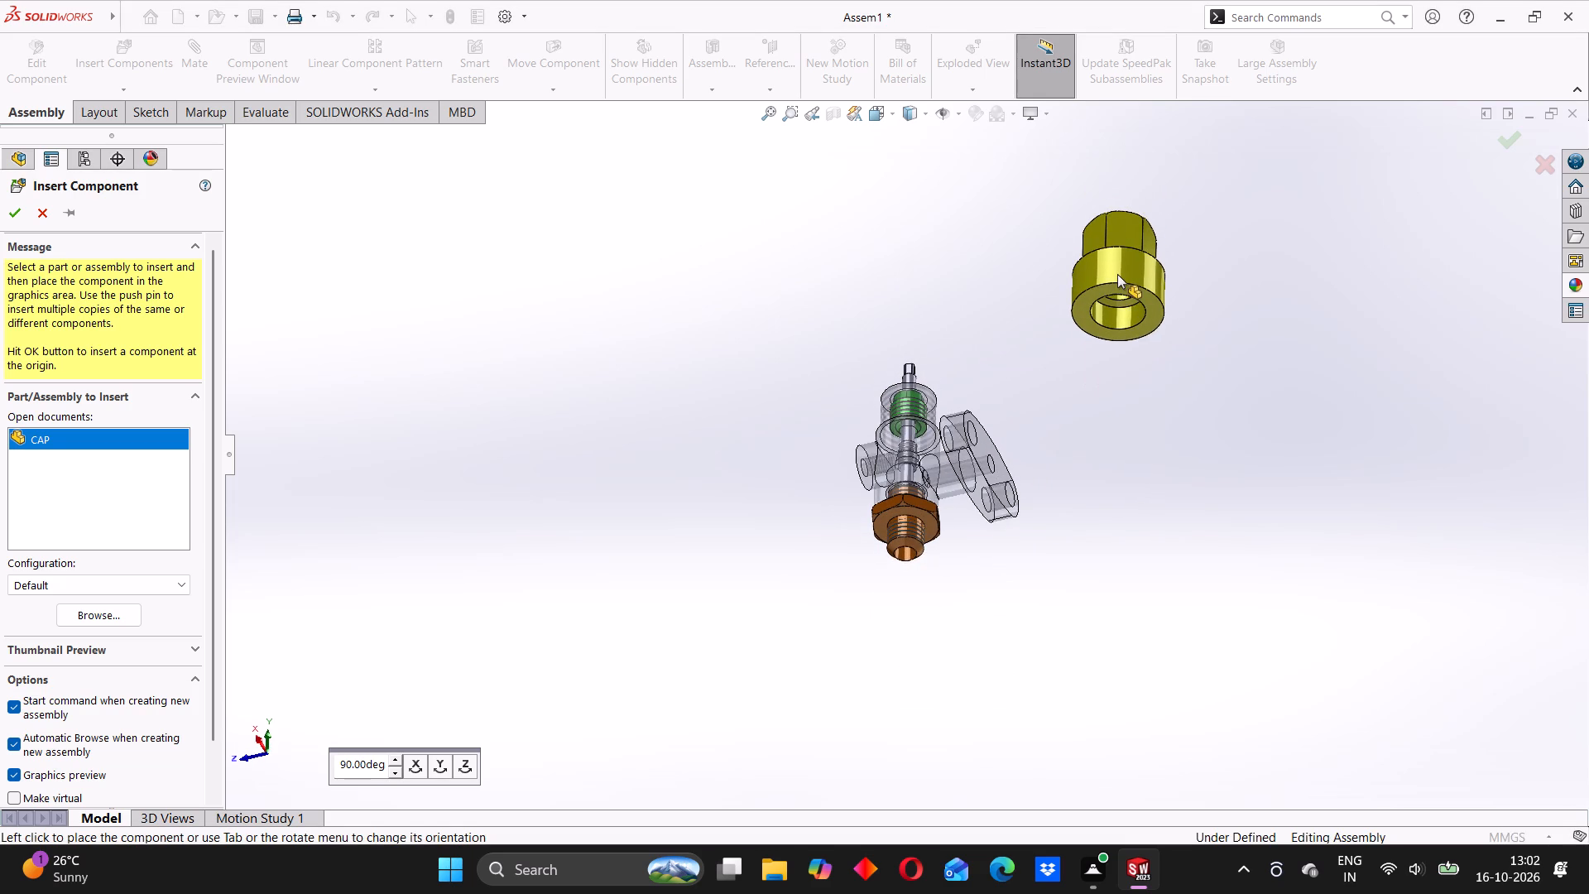
pyautogui.click(1111, 274)
# Add a concentric mate between the cap's lower inner bore face and the valve body's upper threaded cylindrical face.
pyautogui.moveTo(966, 324); pyautogui.dragTo(1006, 481, button='middle')
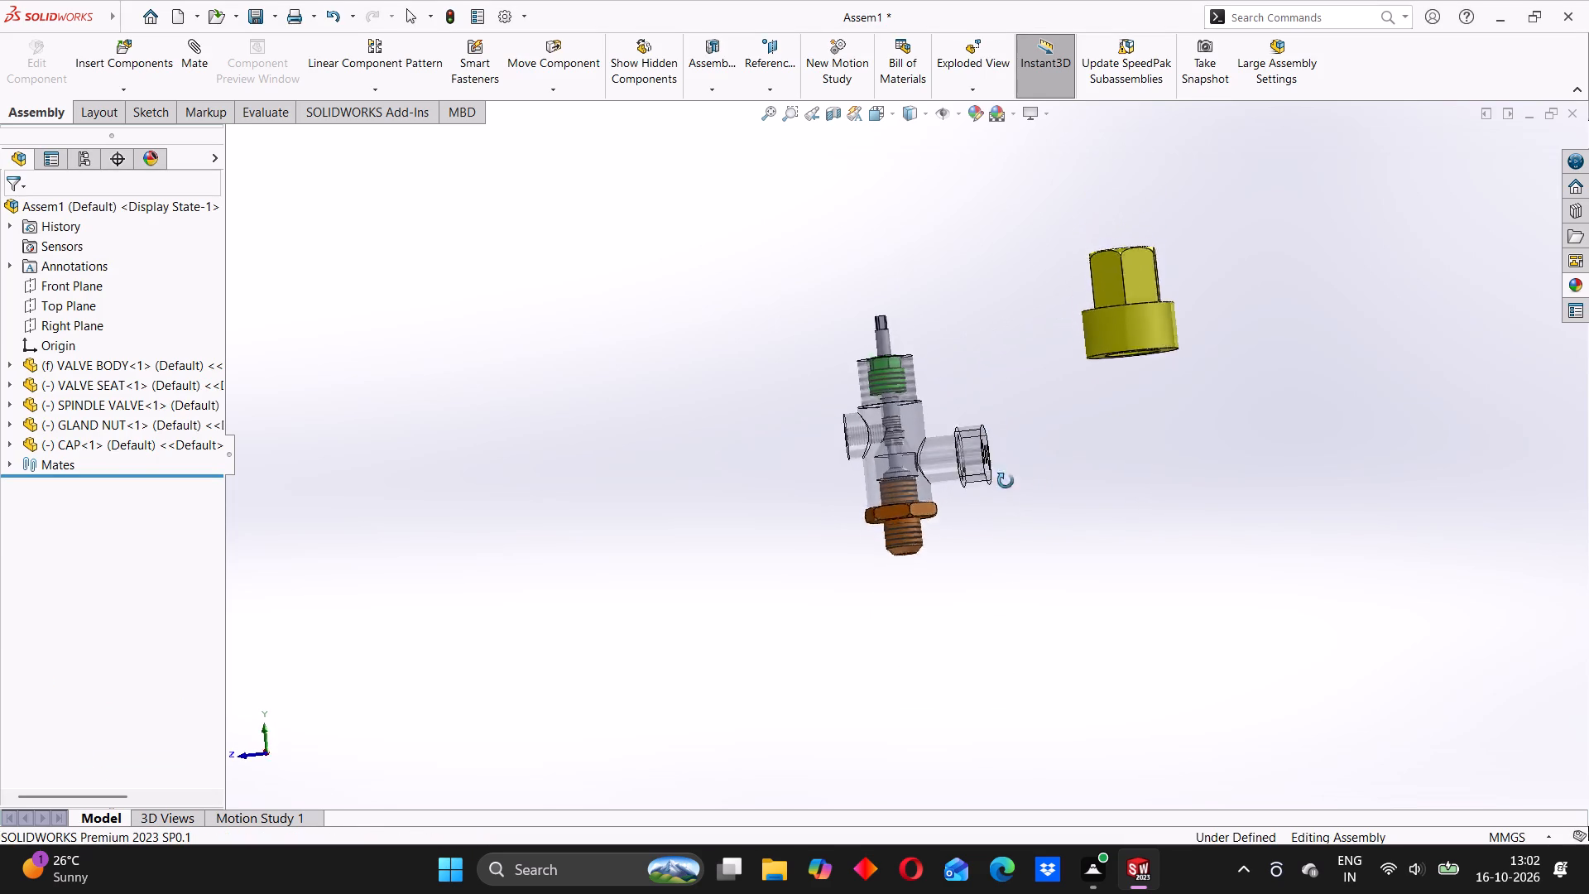
pyautogui.moveTo(1006, 481); pyautogui.dragTo(1020, 563, button='middle')
pyautogui.moveTo(1006, 371); pyautogui.dragTo(986, 299, button='middle')
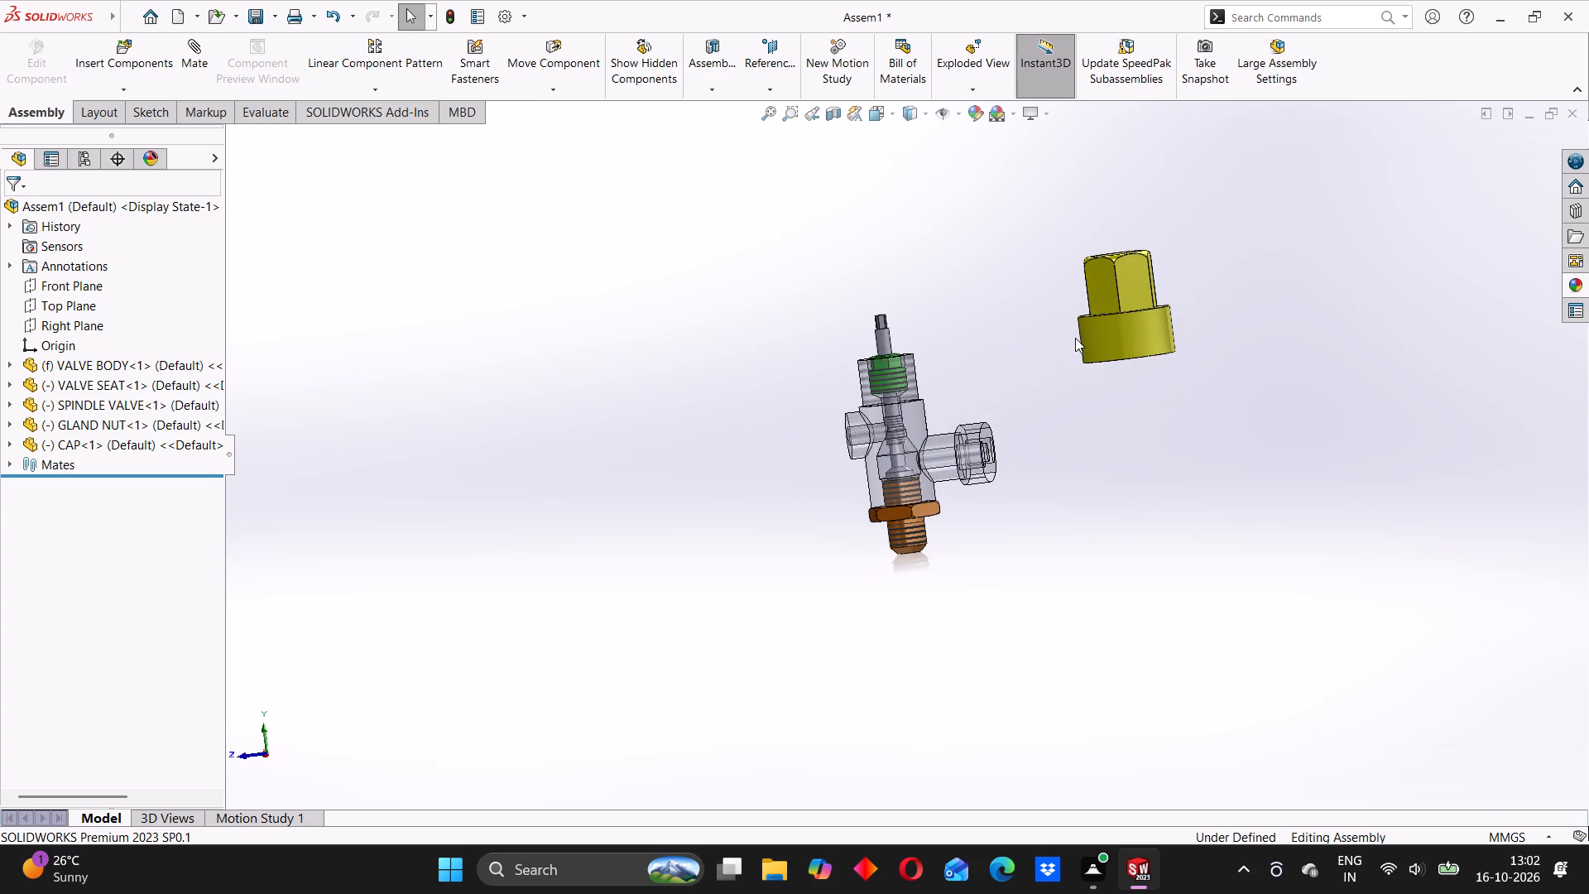
pyautogui.click(191, 56)
pyautogui.moveTo(1130, 416); pyautogui.dragTo(1098, 257, button='middle')
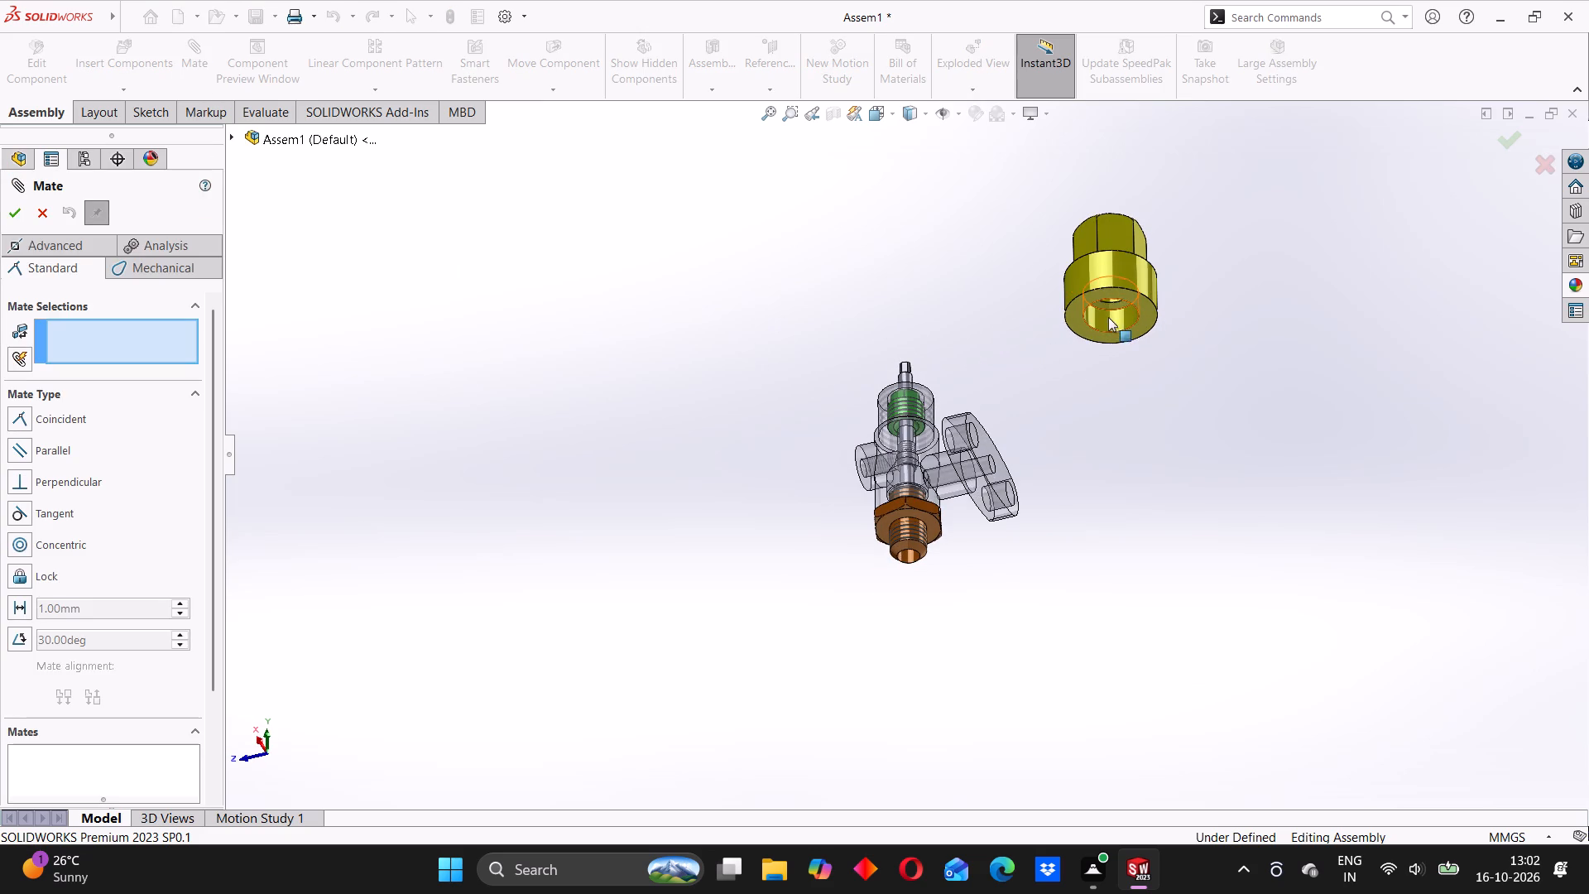
pyautogui.click(1109, 324)
pyautogui.moveTo(1005, 344); pyautogui.dragTo(1050, 551, button='middle')
pyautogui.scroll(-5, 891, 340)
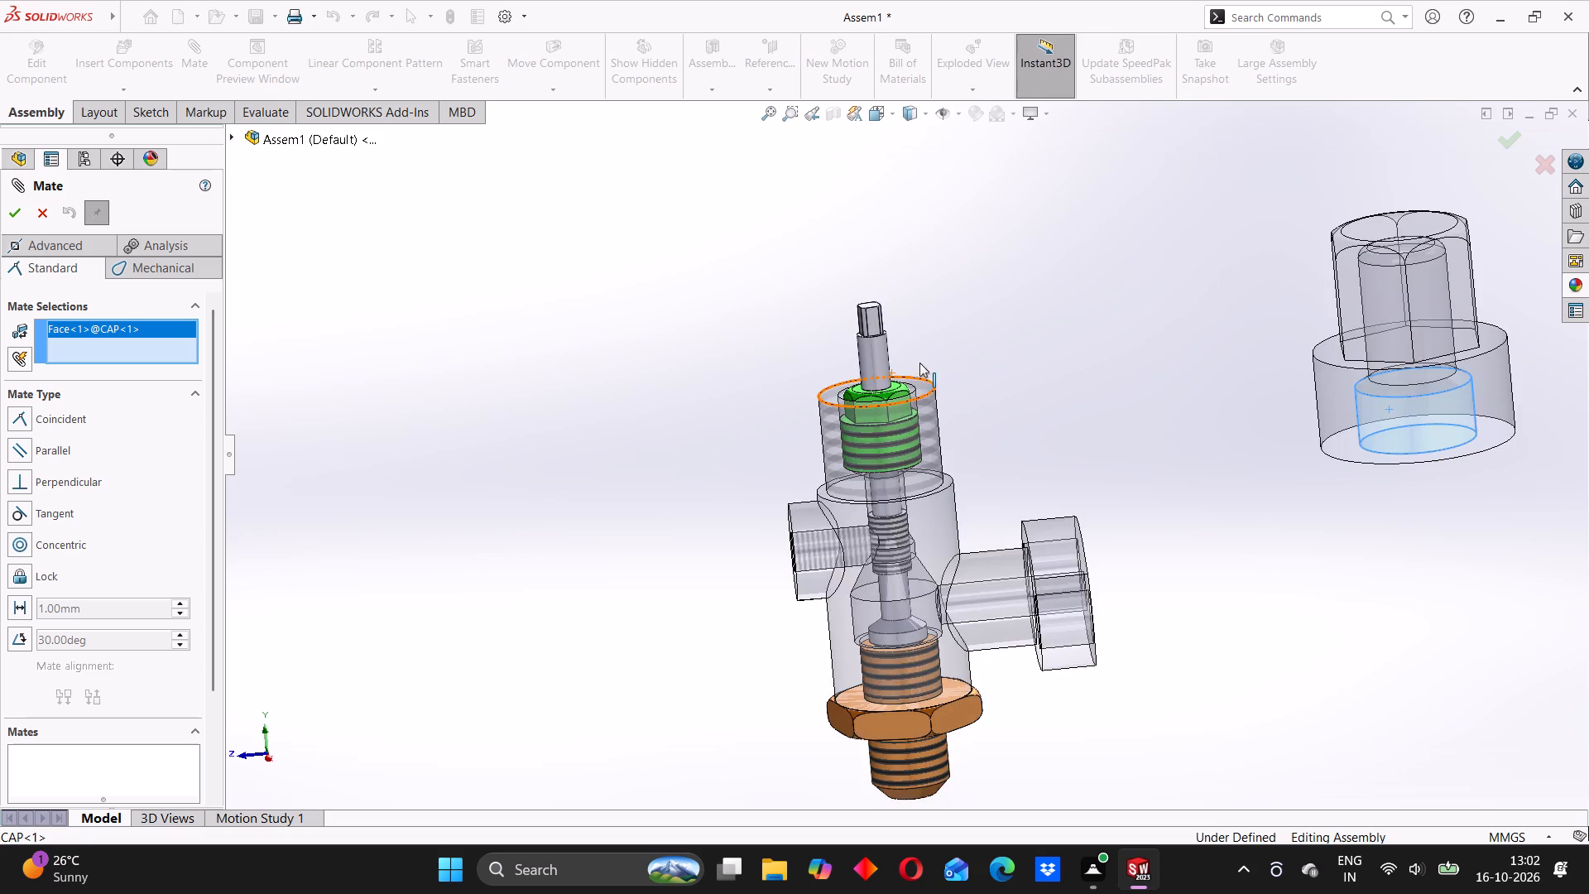
pyautogui.click(927, 448)
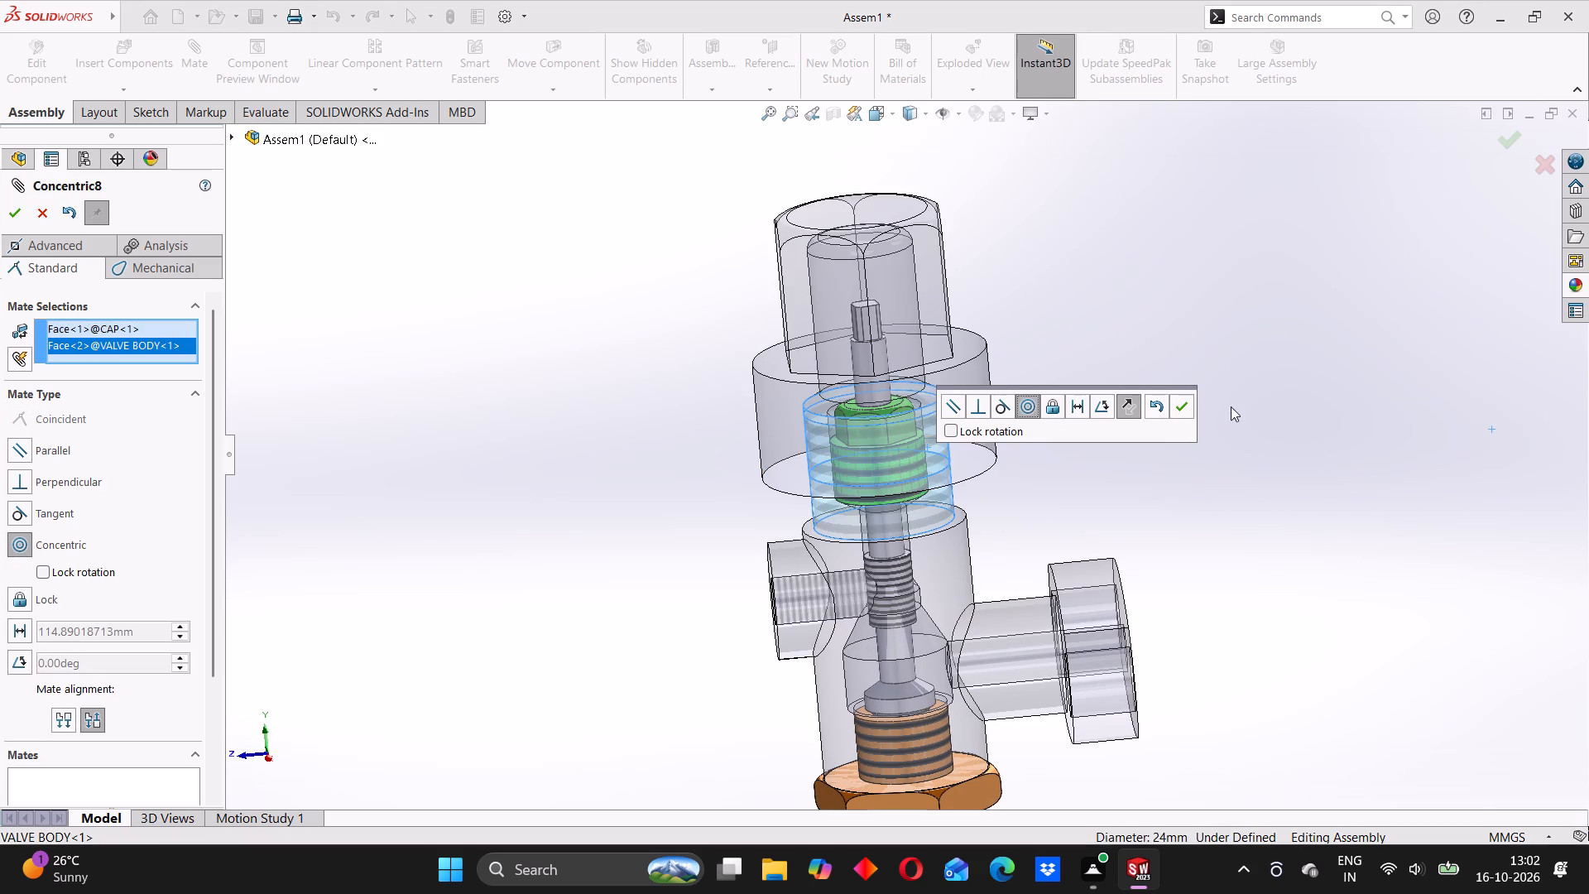
pyautogui.click(1189, 411)
# Slide the cap up along the valve axis until it is clear of the spindle valve's upper tip.
pyautogui.moveTo(911, 401); pyautogui.dragTo(913, 353)
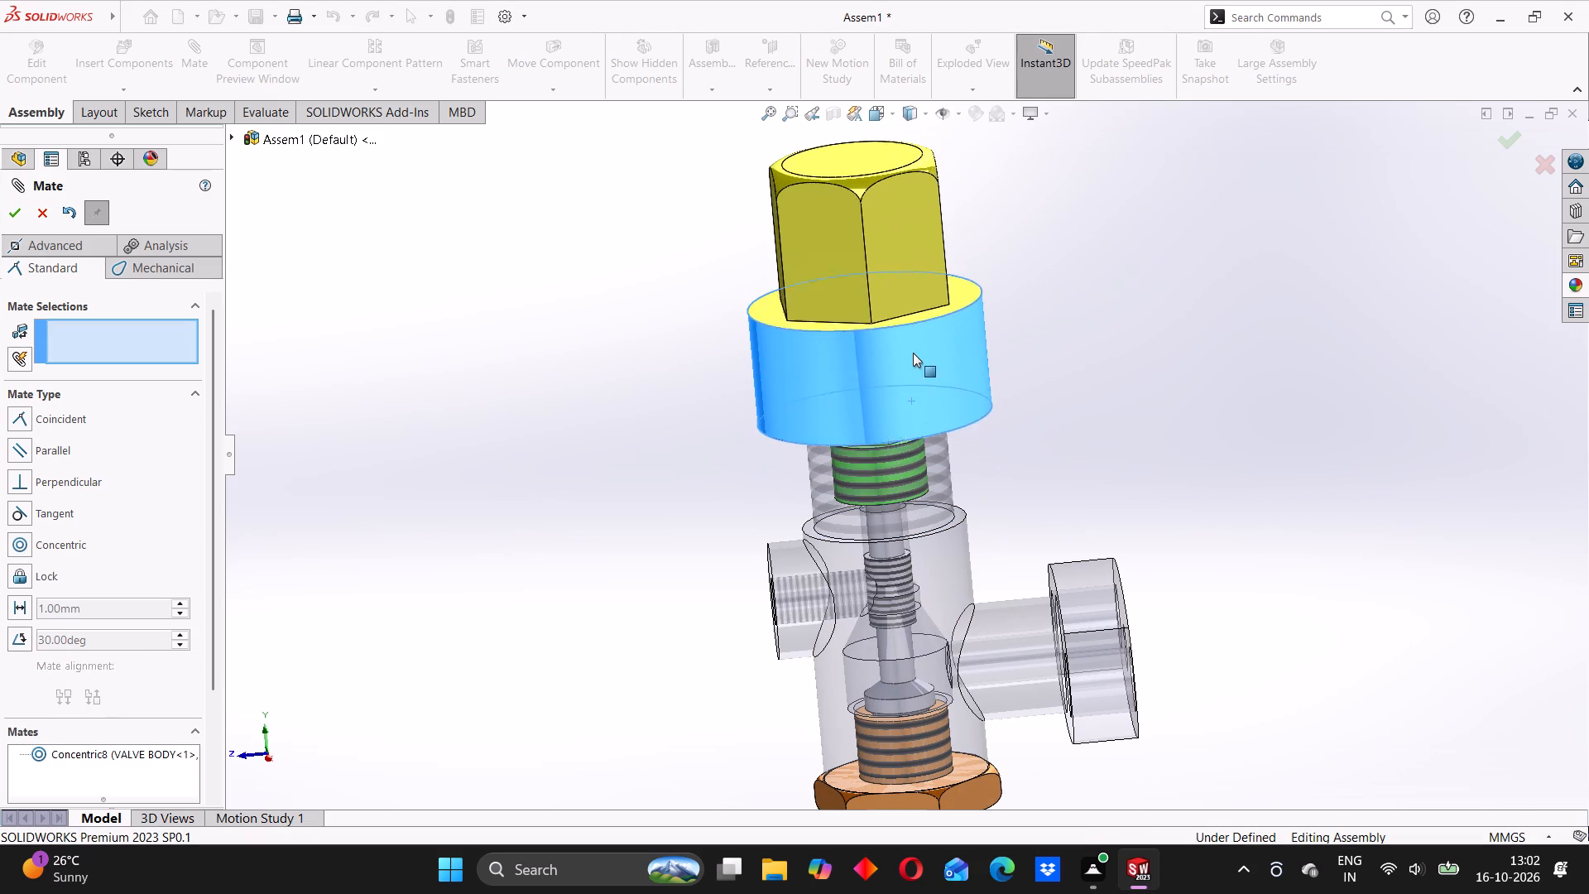
pyautogui.moveTo(913, 353); pyautogui.dragTo(913, 354)
pyautogui.moveTo(869, 413); pyautogui.dragTo(950, 315, button='middle')
pyautogui.scroll(3, 741, 472)
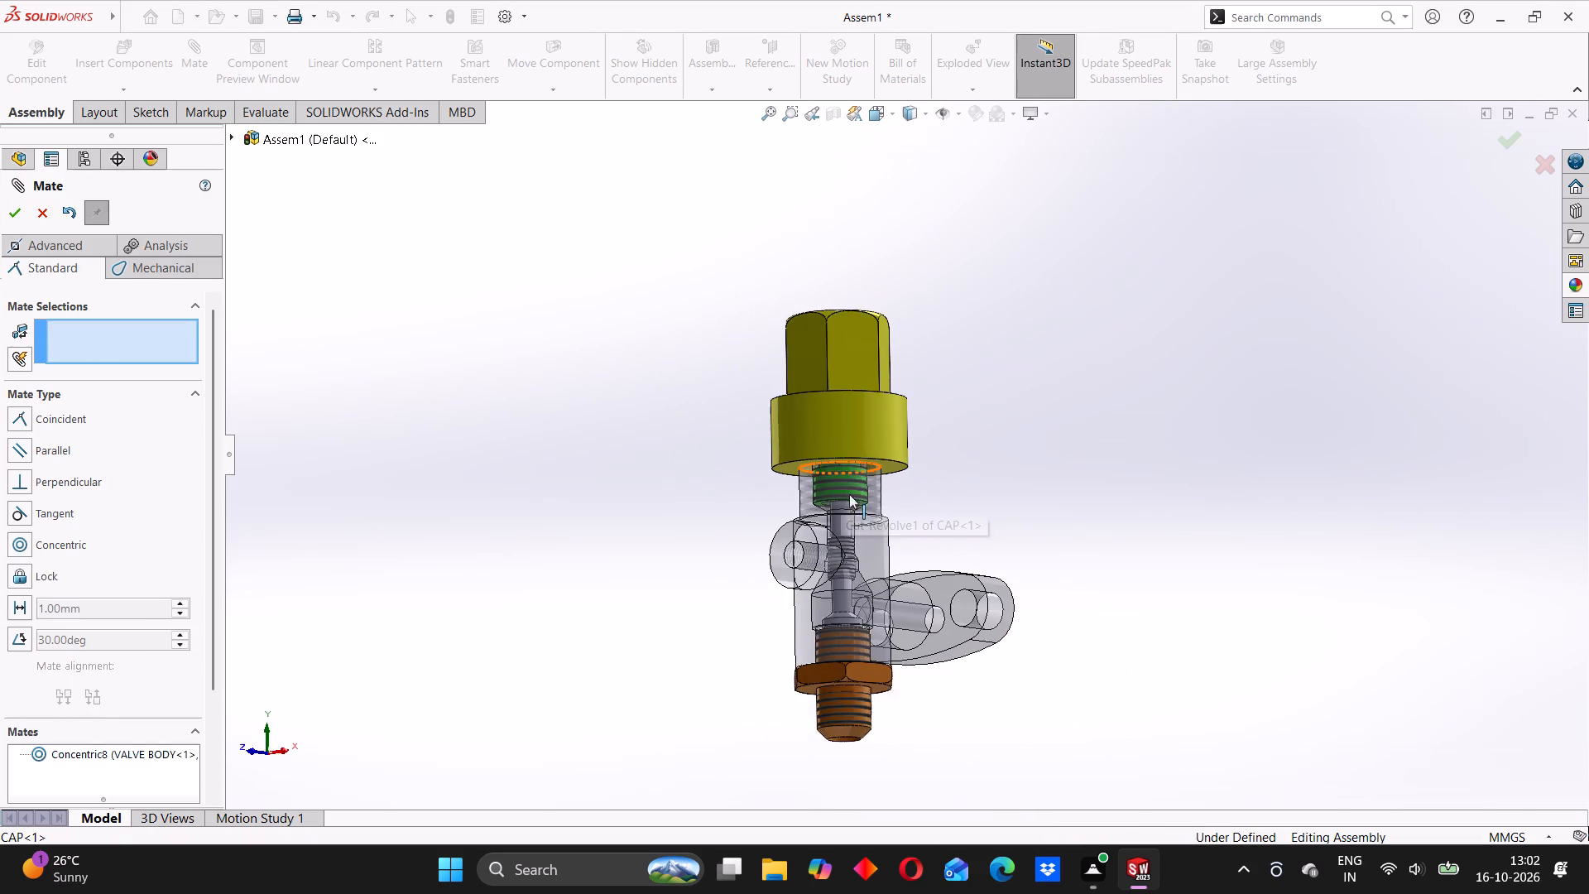
pyautogui.moveTo(849, 494); pyautogui.dragTo(775, 588, button='middle')
pyautogui.scroll(-3, 847, 456)
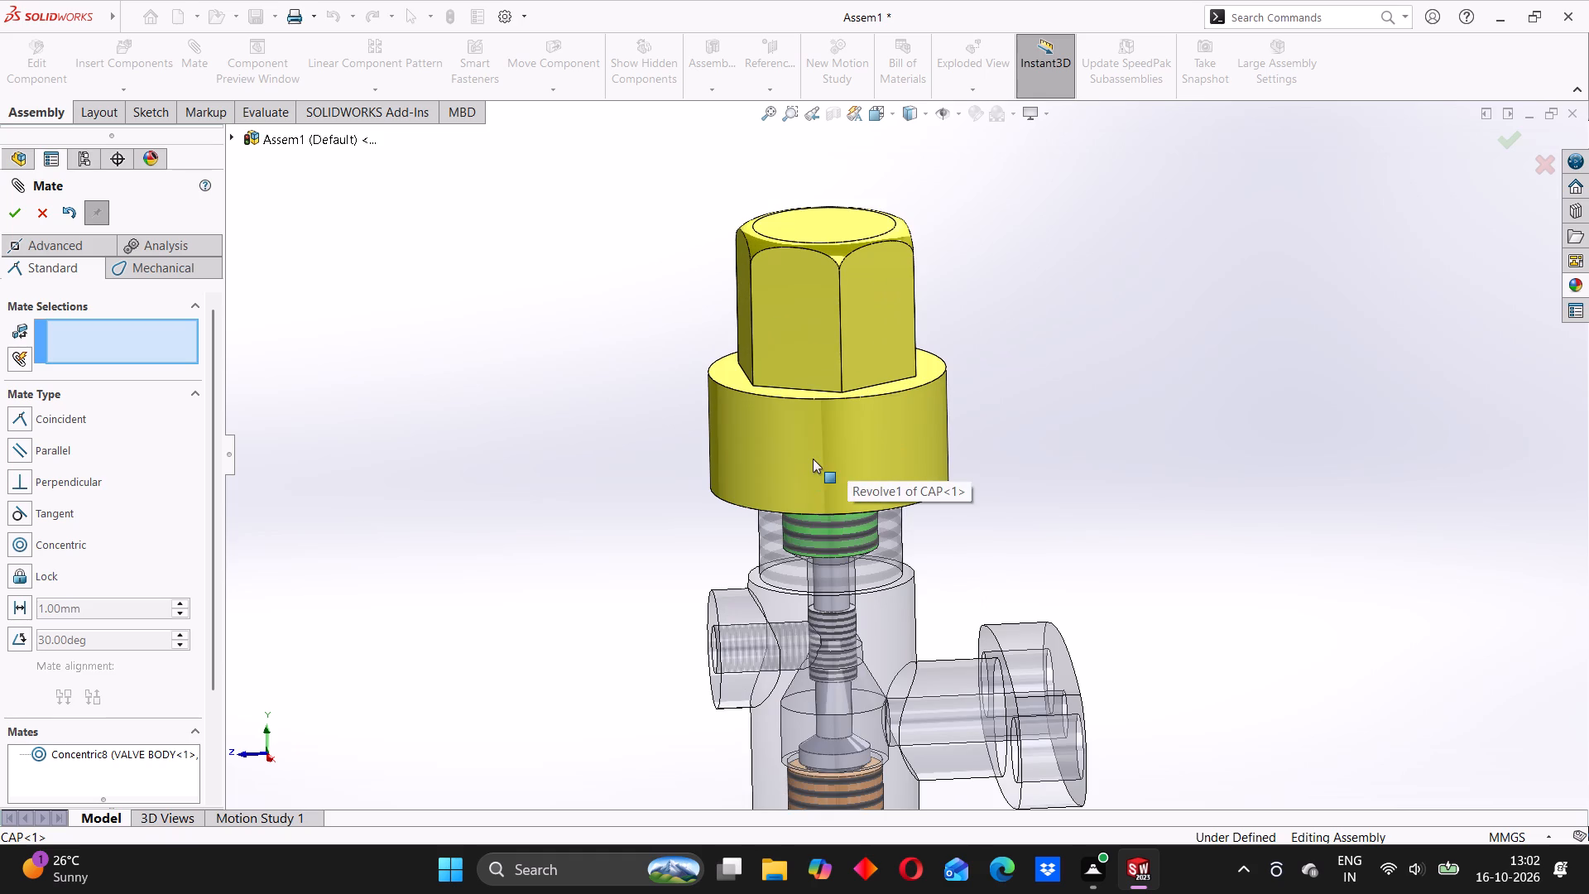
pyautogui.moveTo(796, 461); pyautogui.dragTo(857, 262)
# Examine the cap's underside and stepped inner bore above the spindle valve, and close the Mate command.
pyautogui.moveTo(846, 491); pyautogui.dragTo(852, 391, button='middle')
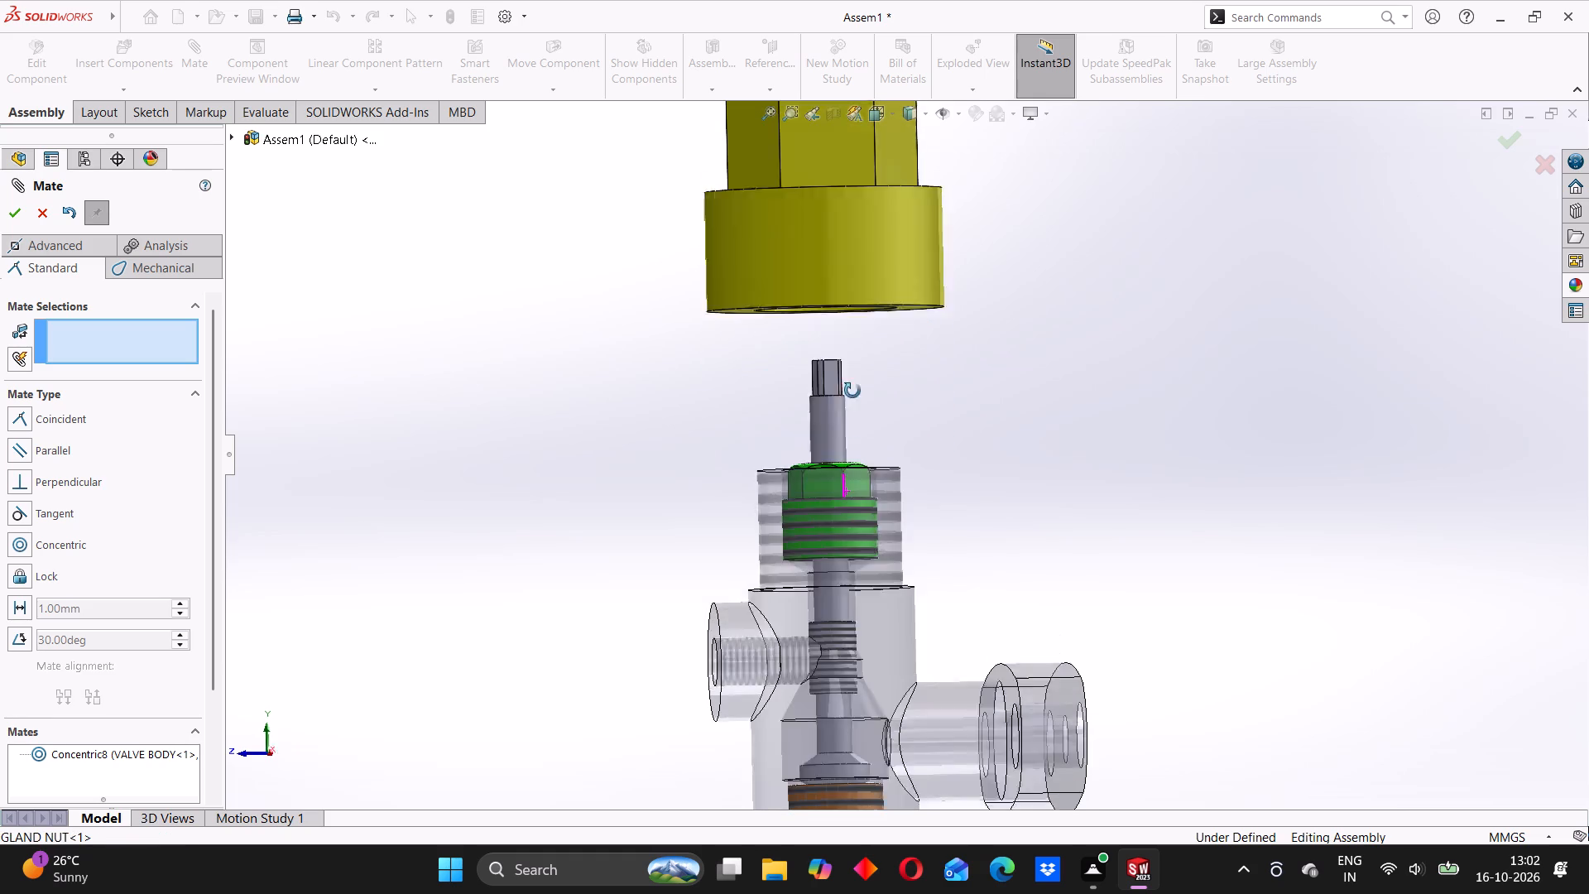
pyautogui.moveTo(852, 391); pyautogui.dragTo(854, 358, button='middle')
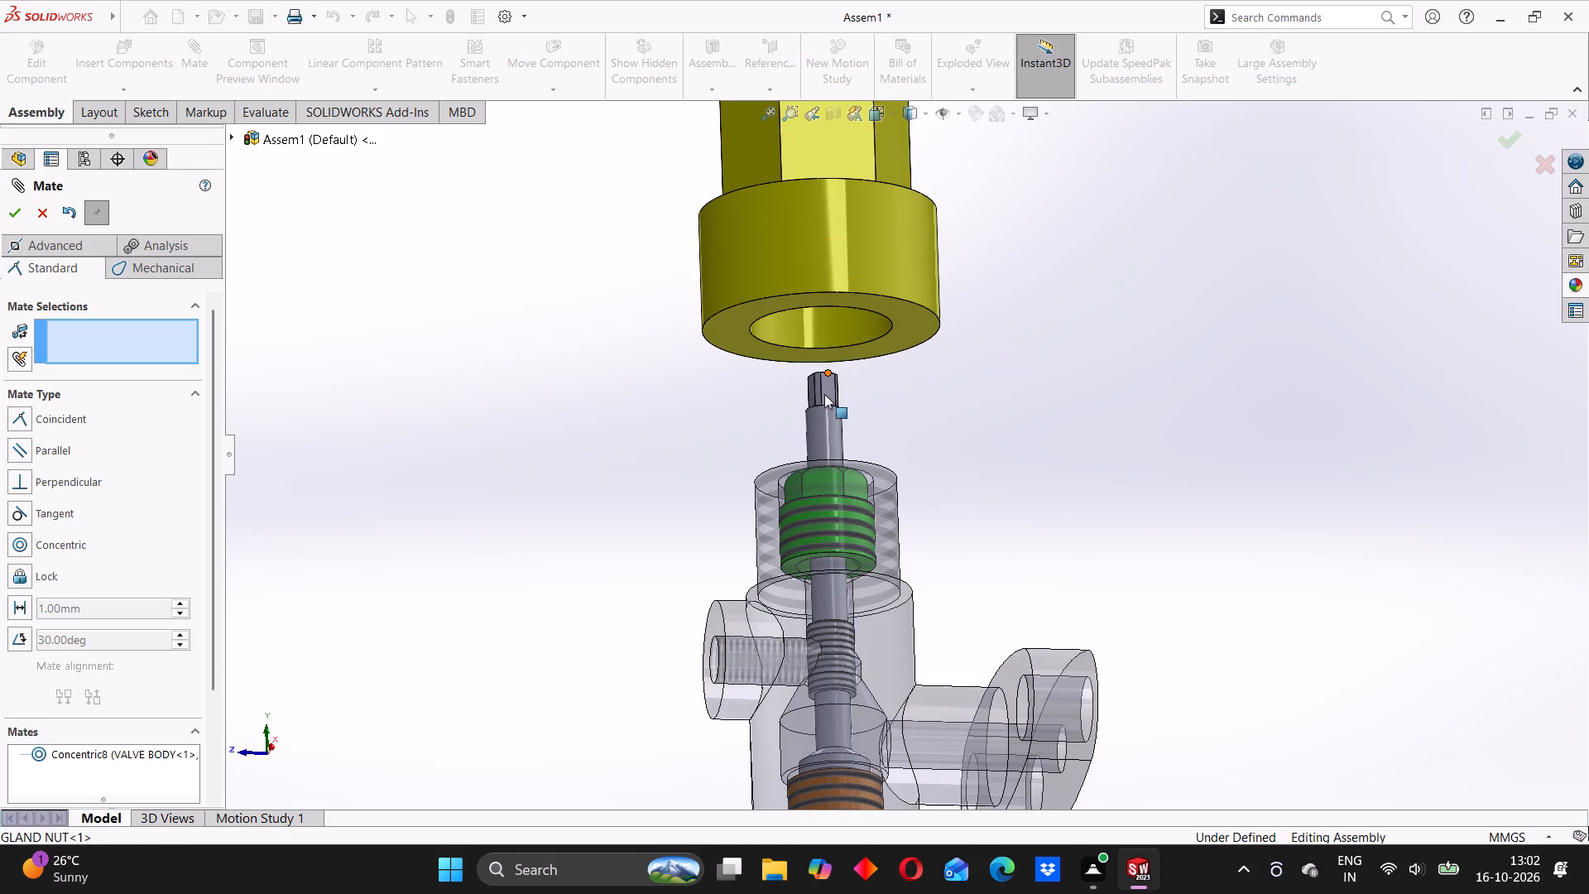
pyautogui.moveTo(827, 471); pyautogui.dragTo(817, 323, button='middle')
pyautogui.moveTo(835, 402); pyautogui.dragTo(834, 511, button='middle')
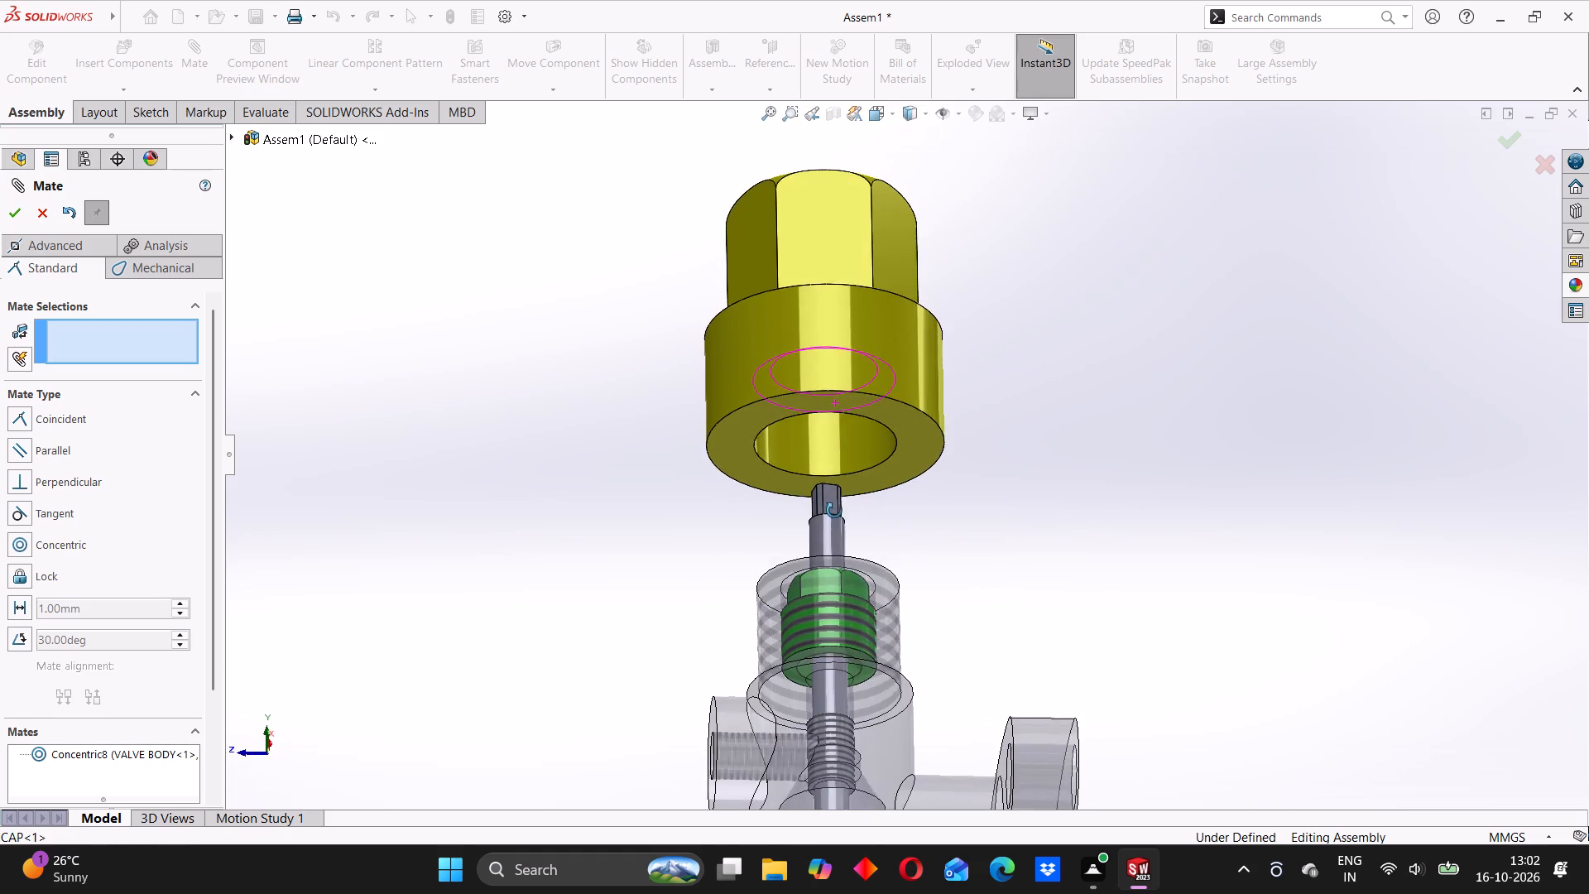
pyautogui.moveTo(834, 511); pyautogui.dragTo(829, 358, button='middle')
pyautogui.scroll(-3, 832, 353)
pyautogui.moveTo(803, 397); pyautogui.dragTo(819, 350, button='middle')
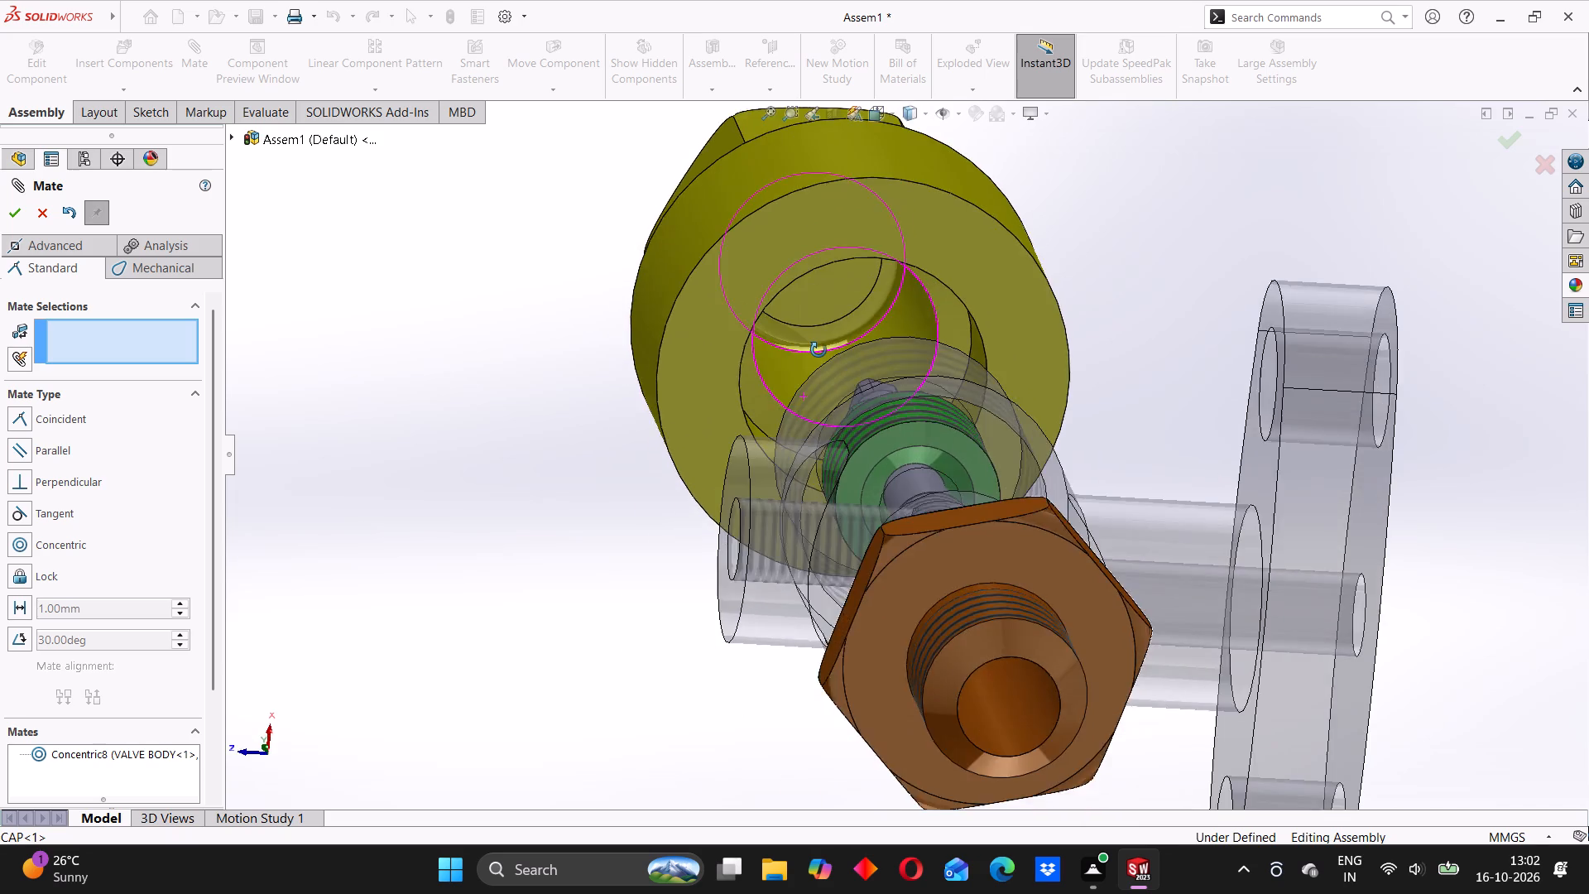
pyautogui.moveTo(819, 350); pyautogui.dragTo(771, 601, button='middle')
pyautogui.scroll(7, 839, 517)
pyautogui.moveTo(842, 512); pyautogui.dragTo(850, 613, button='middle')
pyautogui.moveTo(896, 529); pyautogui.dragTo(857, 553, button='middle')
pyautogui.scroll(1, 857, 553)
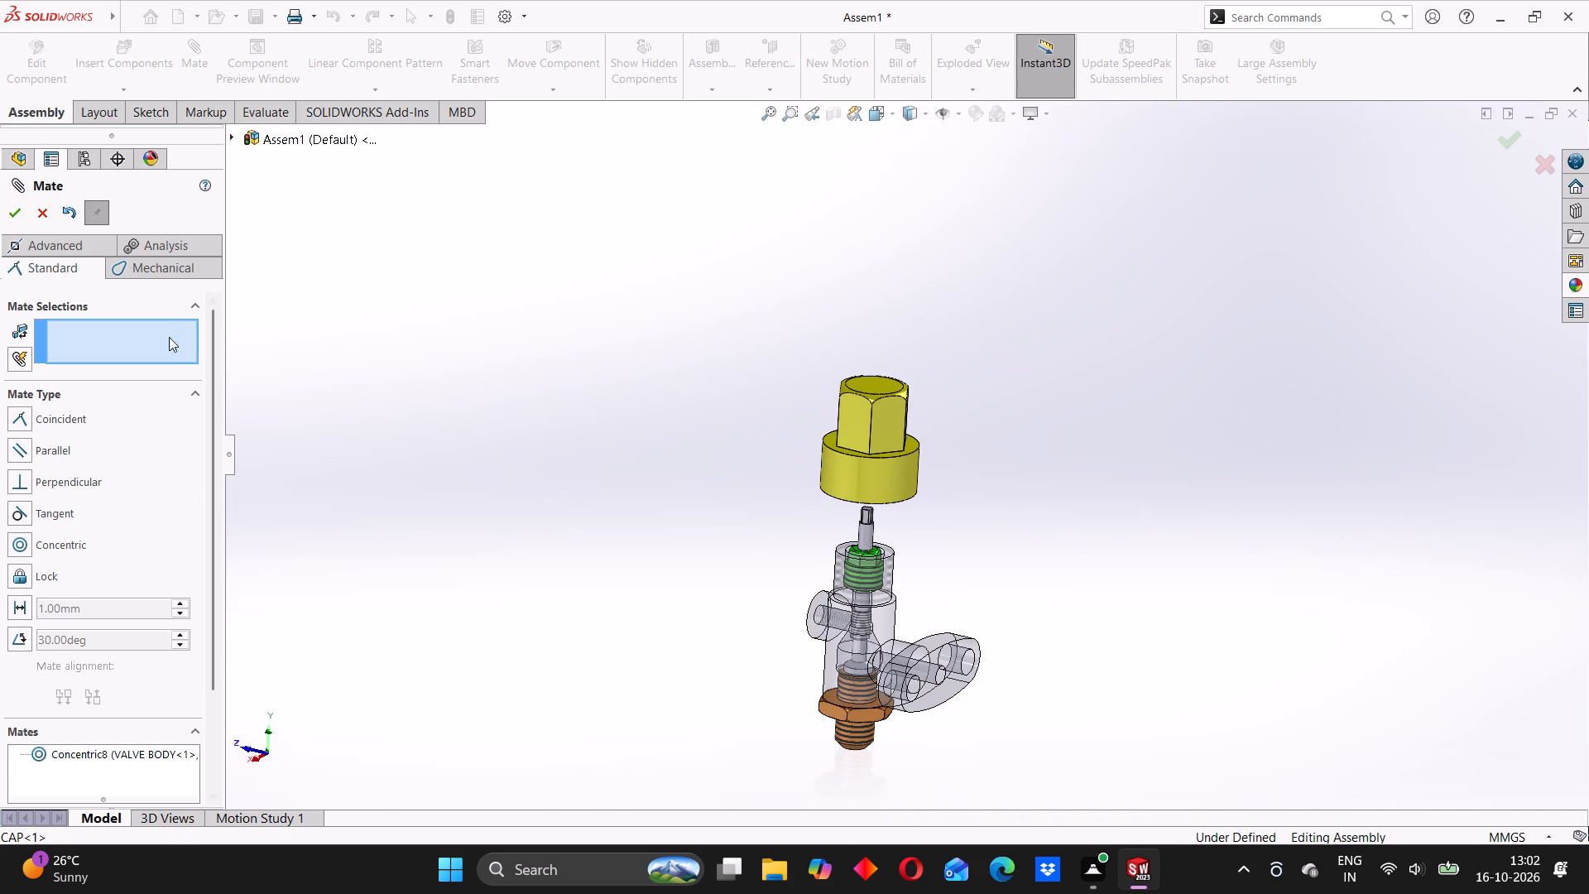
pyautogui.click(17, 207)
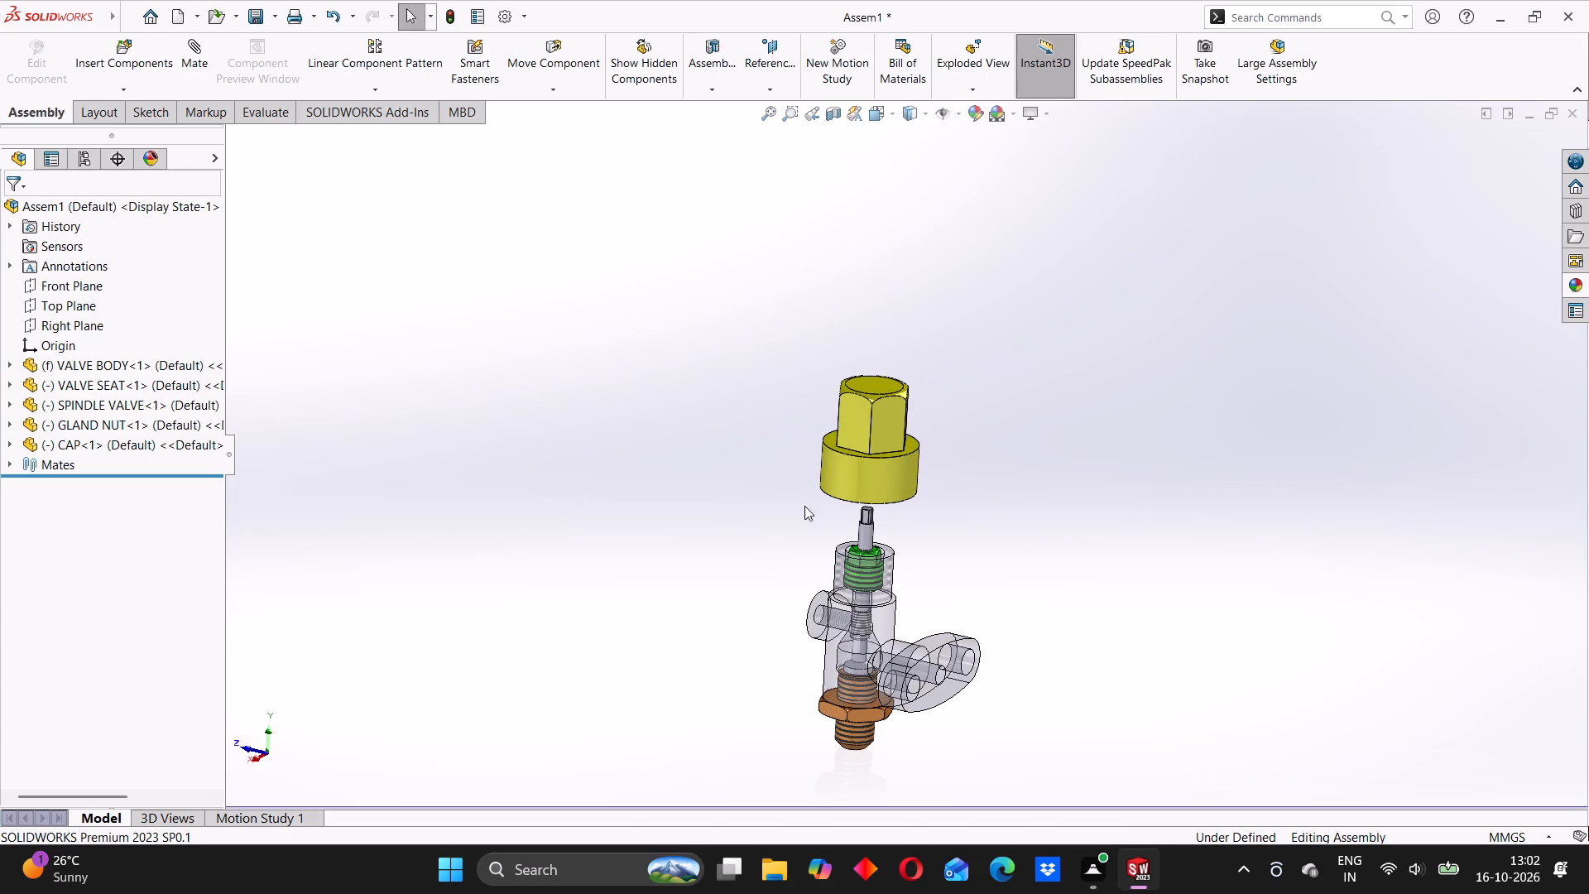
# Turn off the valve body's transparency so it displays as a solid opaque part.
pyautogui.rightClick(884, 620)
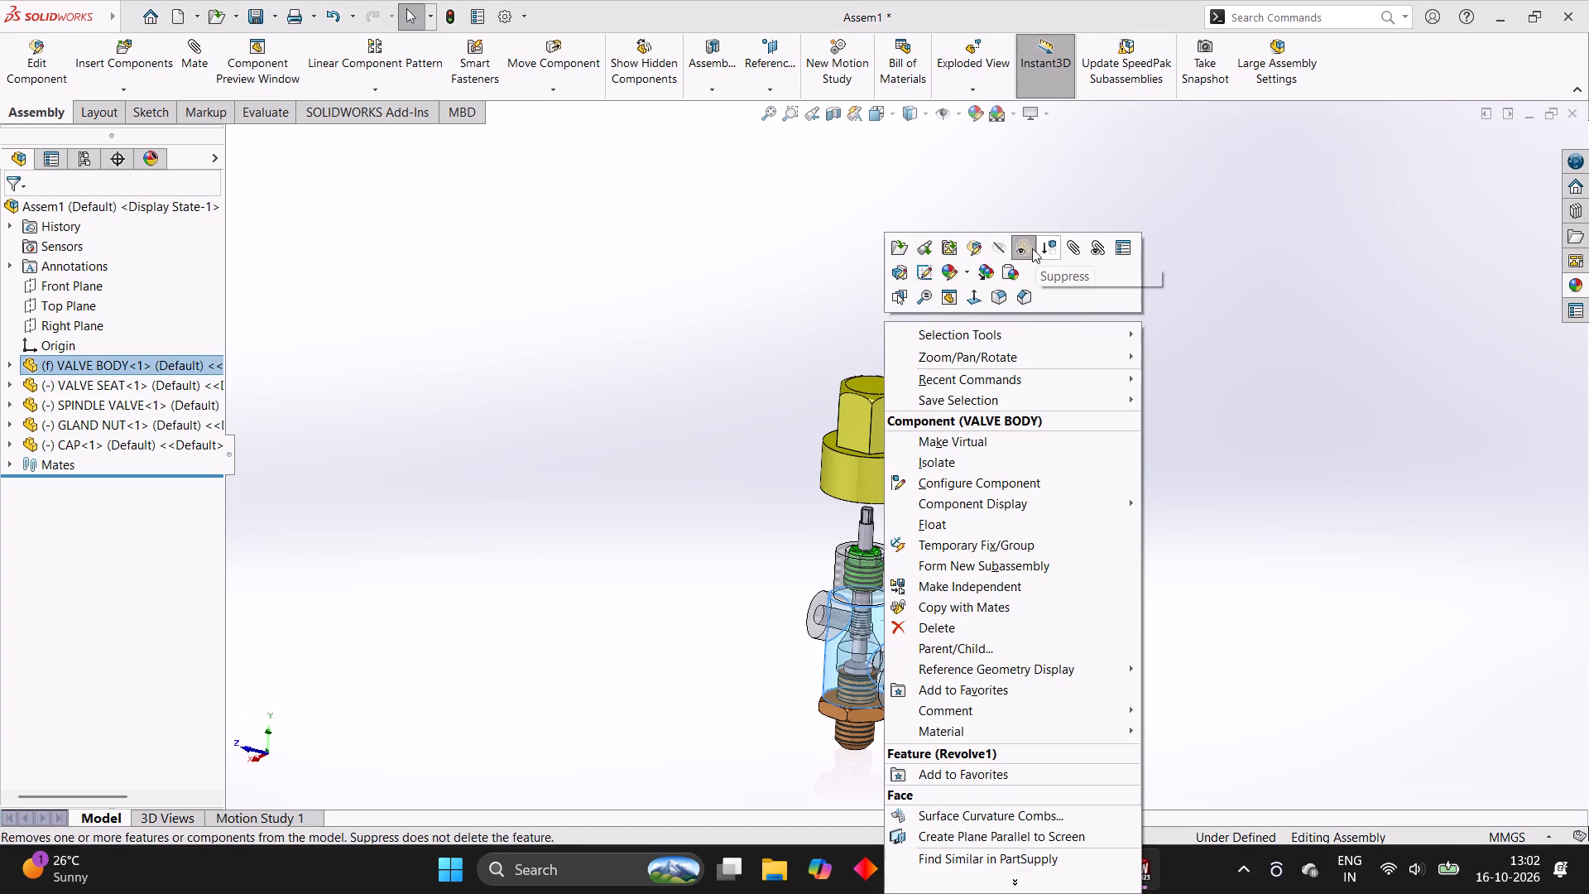
pyautogui.click(1032, 248)
pyautogui.click(718, 473)
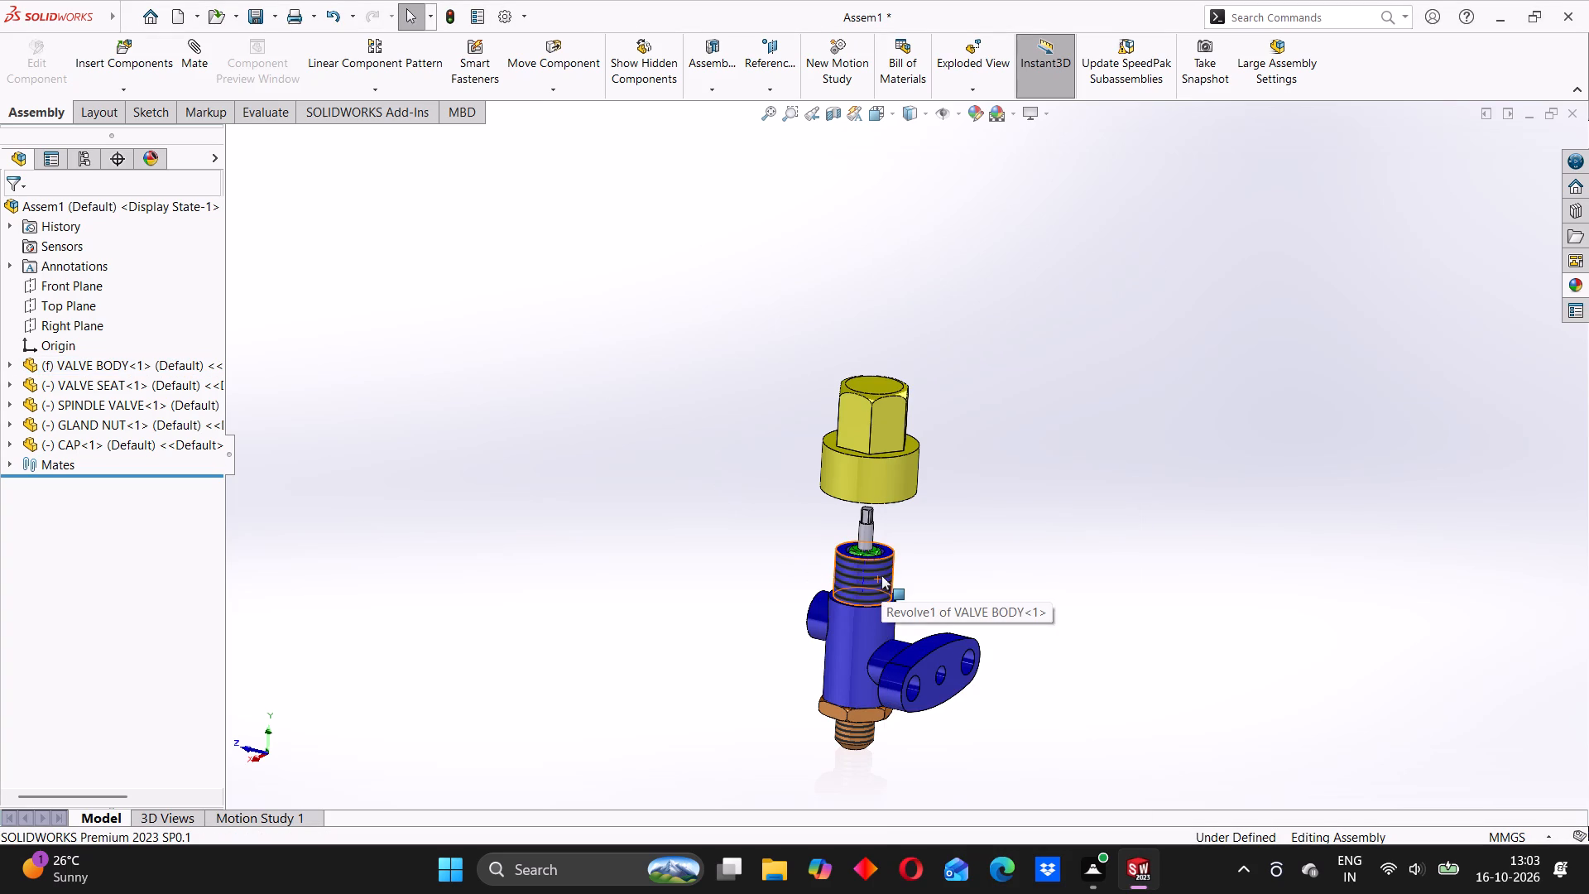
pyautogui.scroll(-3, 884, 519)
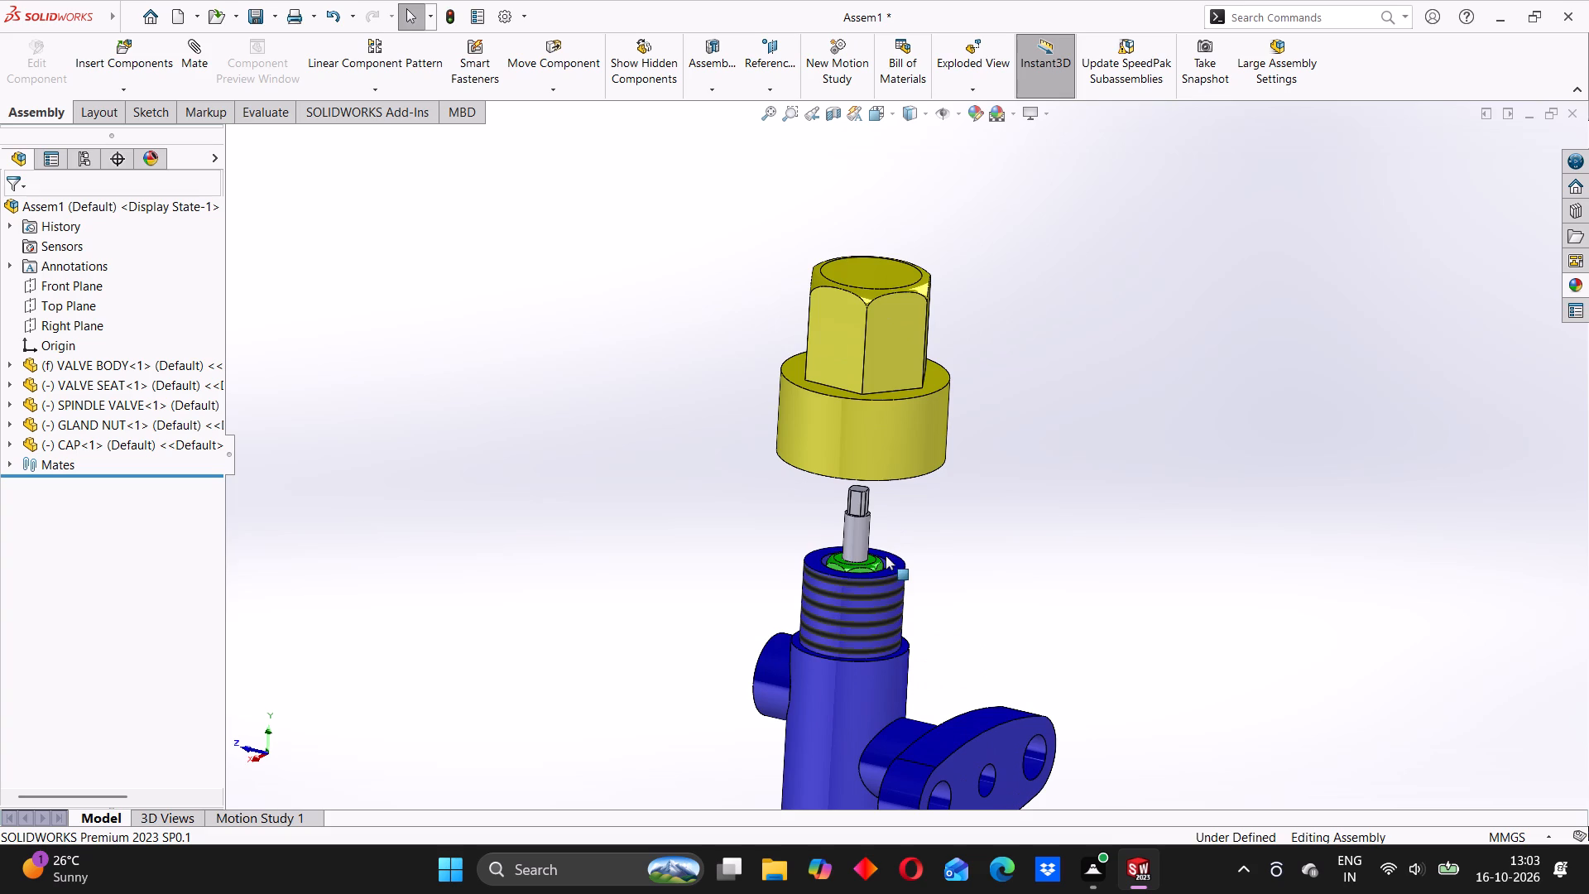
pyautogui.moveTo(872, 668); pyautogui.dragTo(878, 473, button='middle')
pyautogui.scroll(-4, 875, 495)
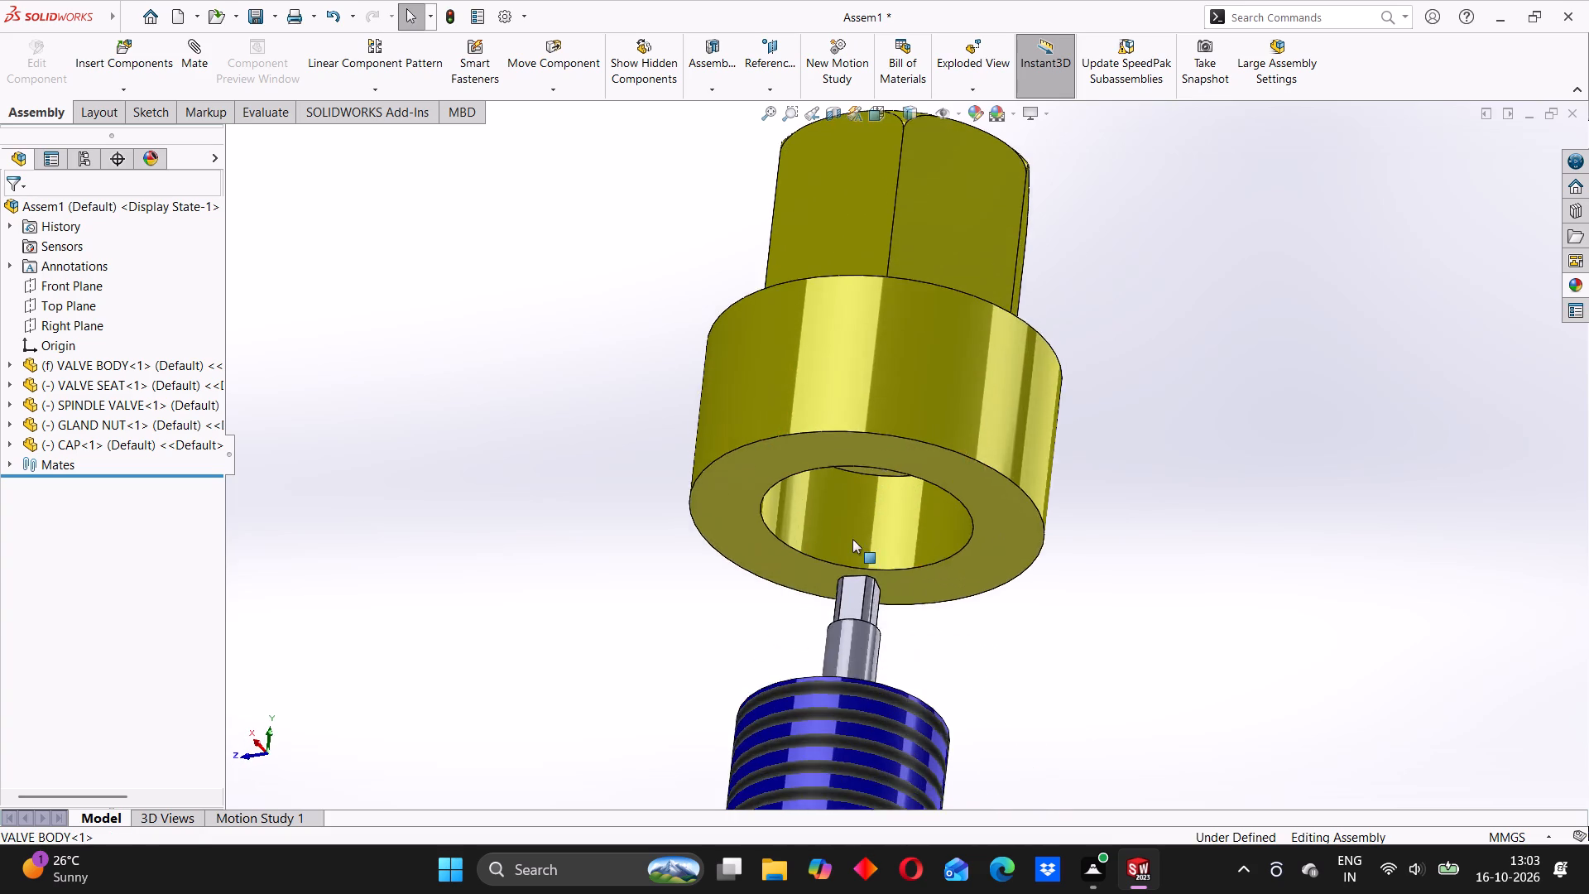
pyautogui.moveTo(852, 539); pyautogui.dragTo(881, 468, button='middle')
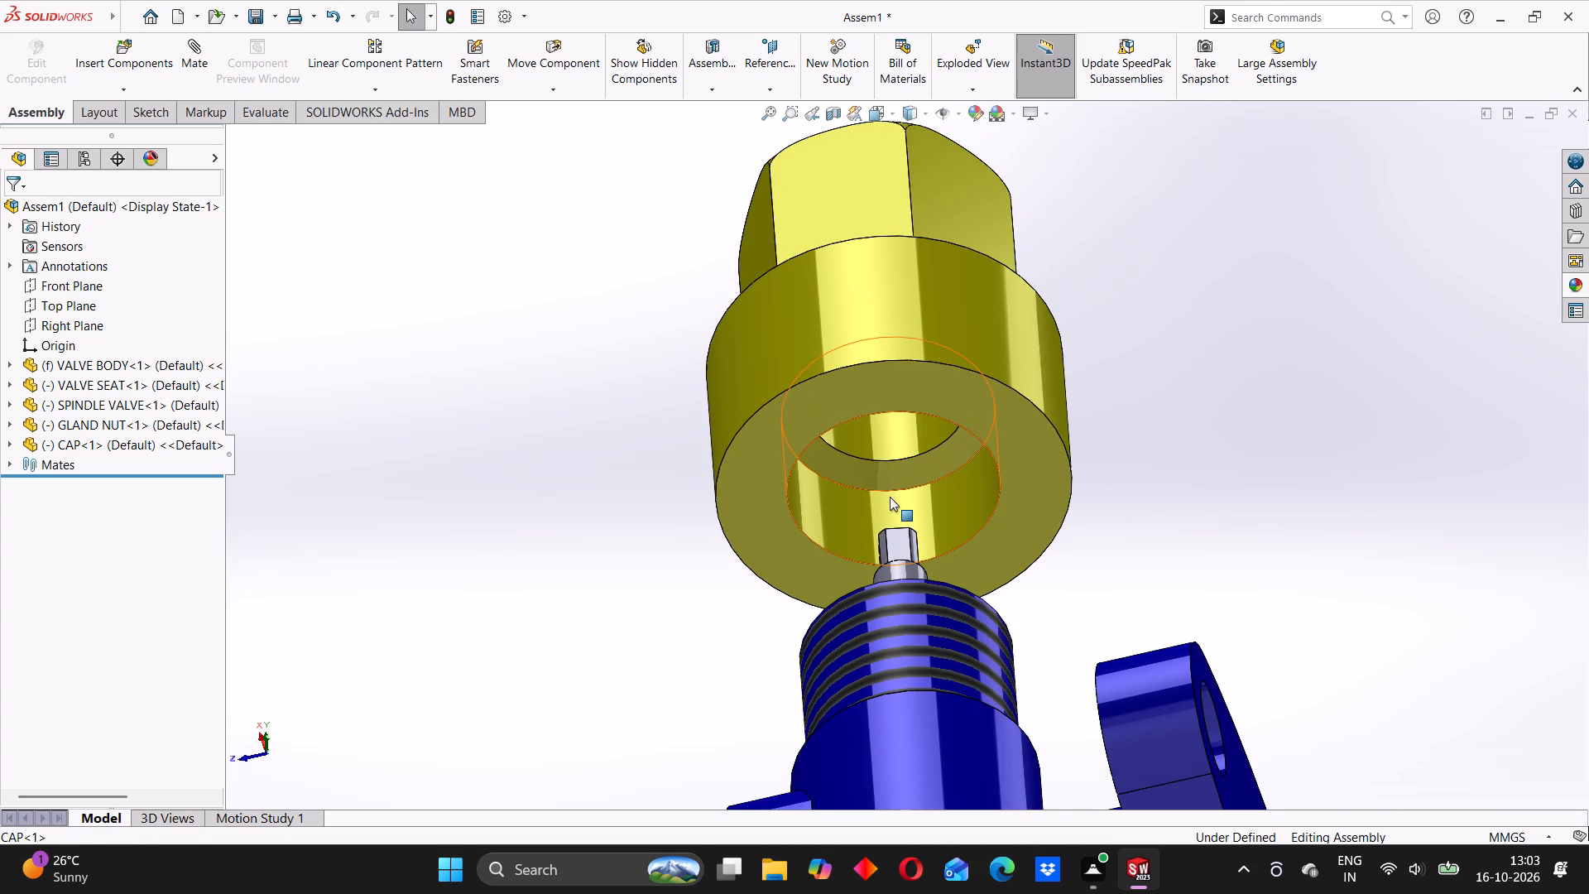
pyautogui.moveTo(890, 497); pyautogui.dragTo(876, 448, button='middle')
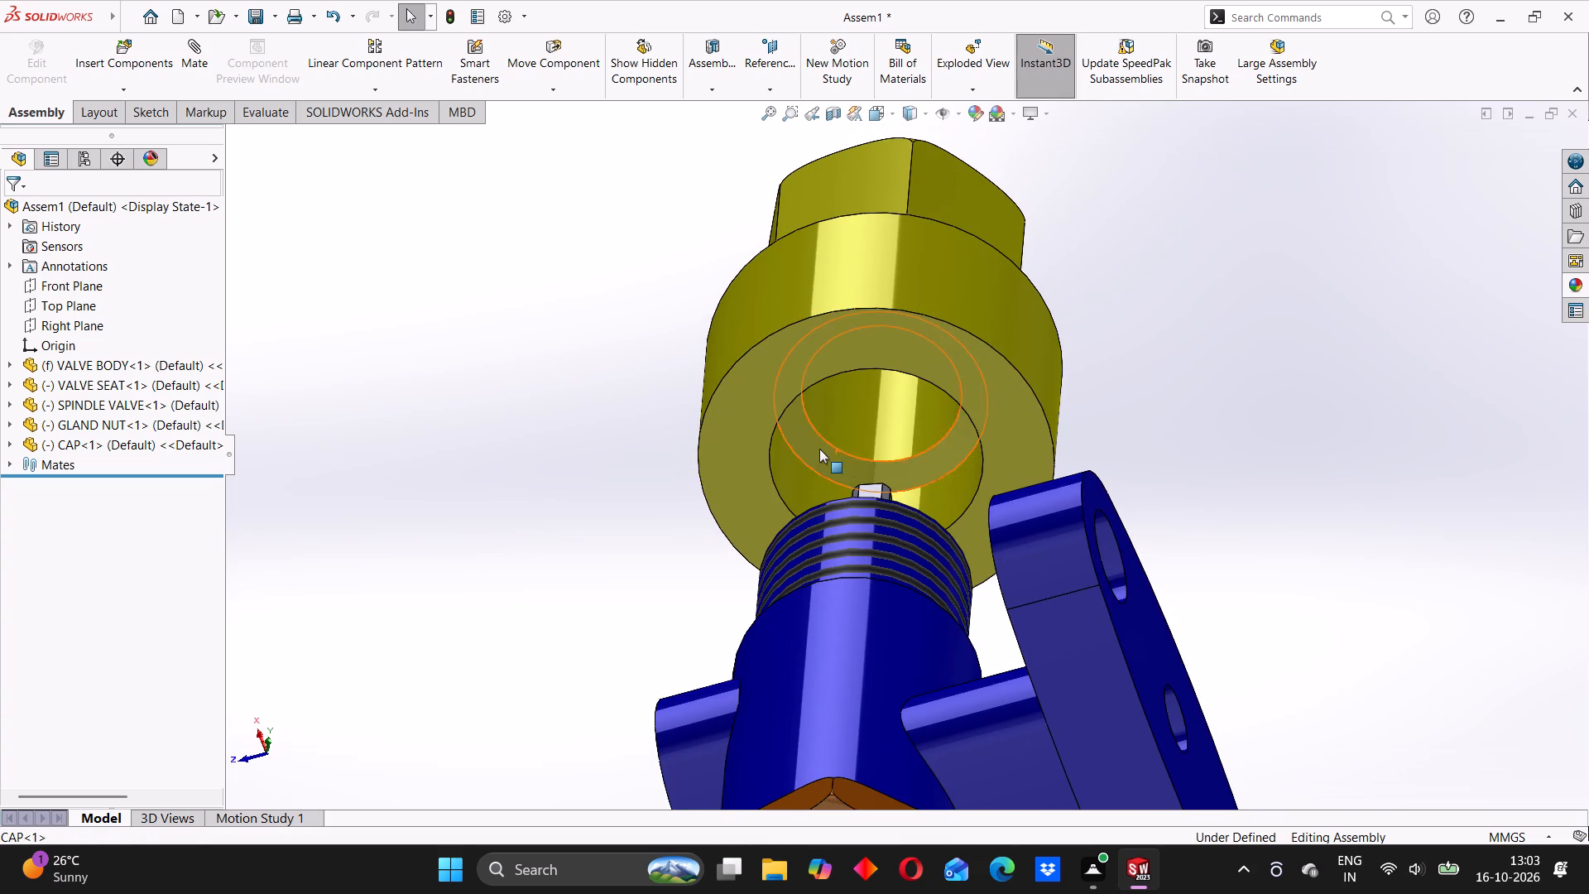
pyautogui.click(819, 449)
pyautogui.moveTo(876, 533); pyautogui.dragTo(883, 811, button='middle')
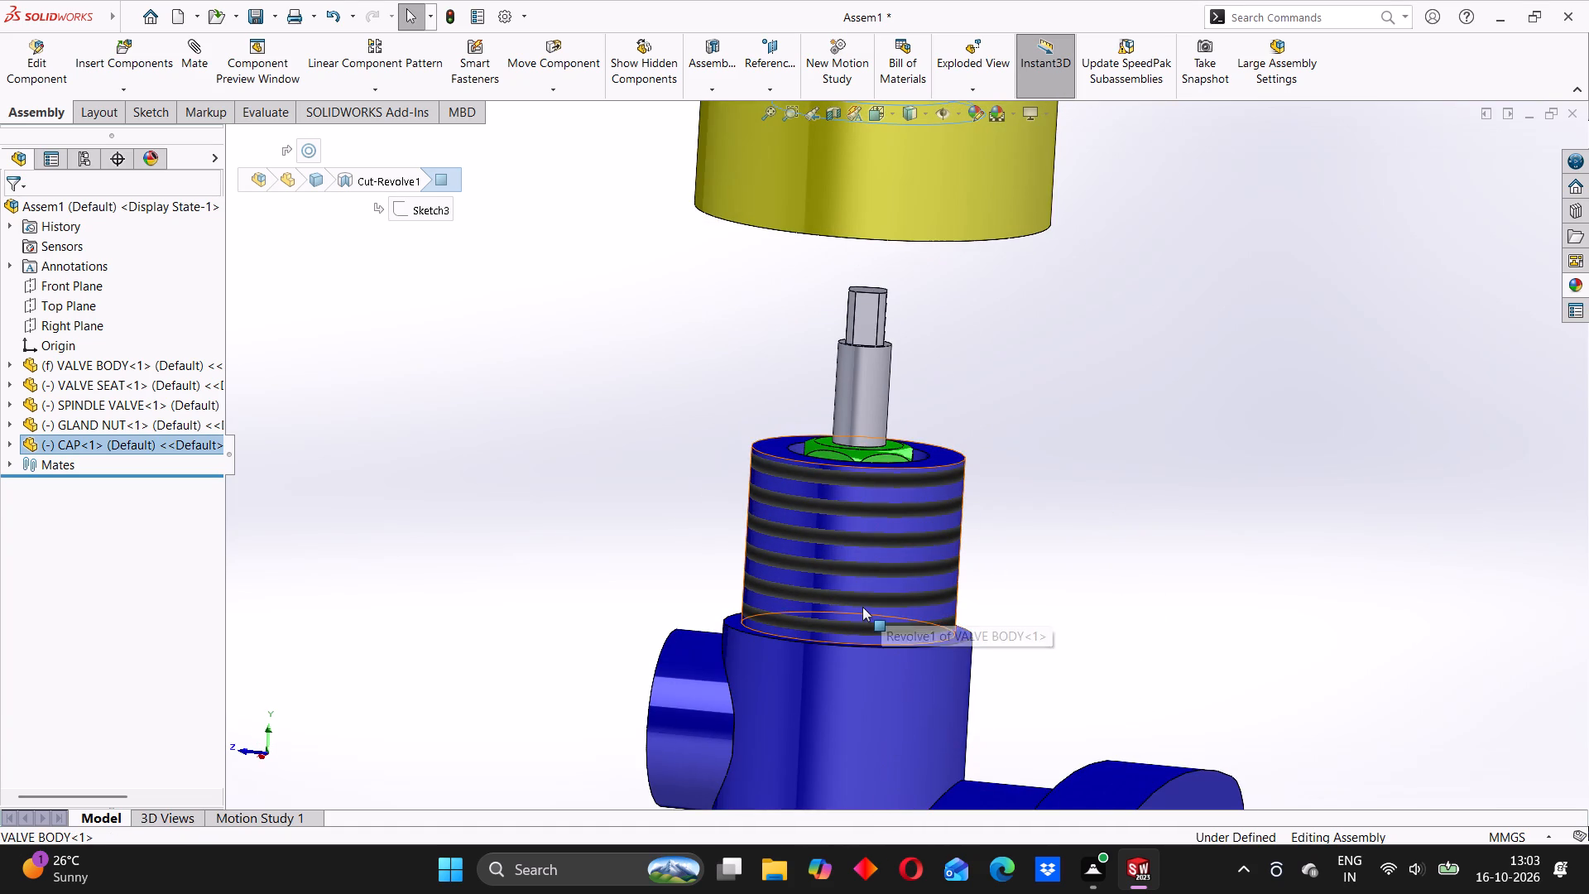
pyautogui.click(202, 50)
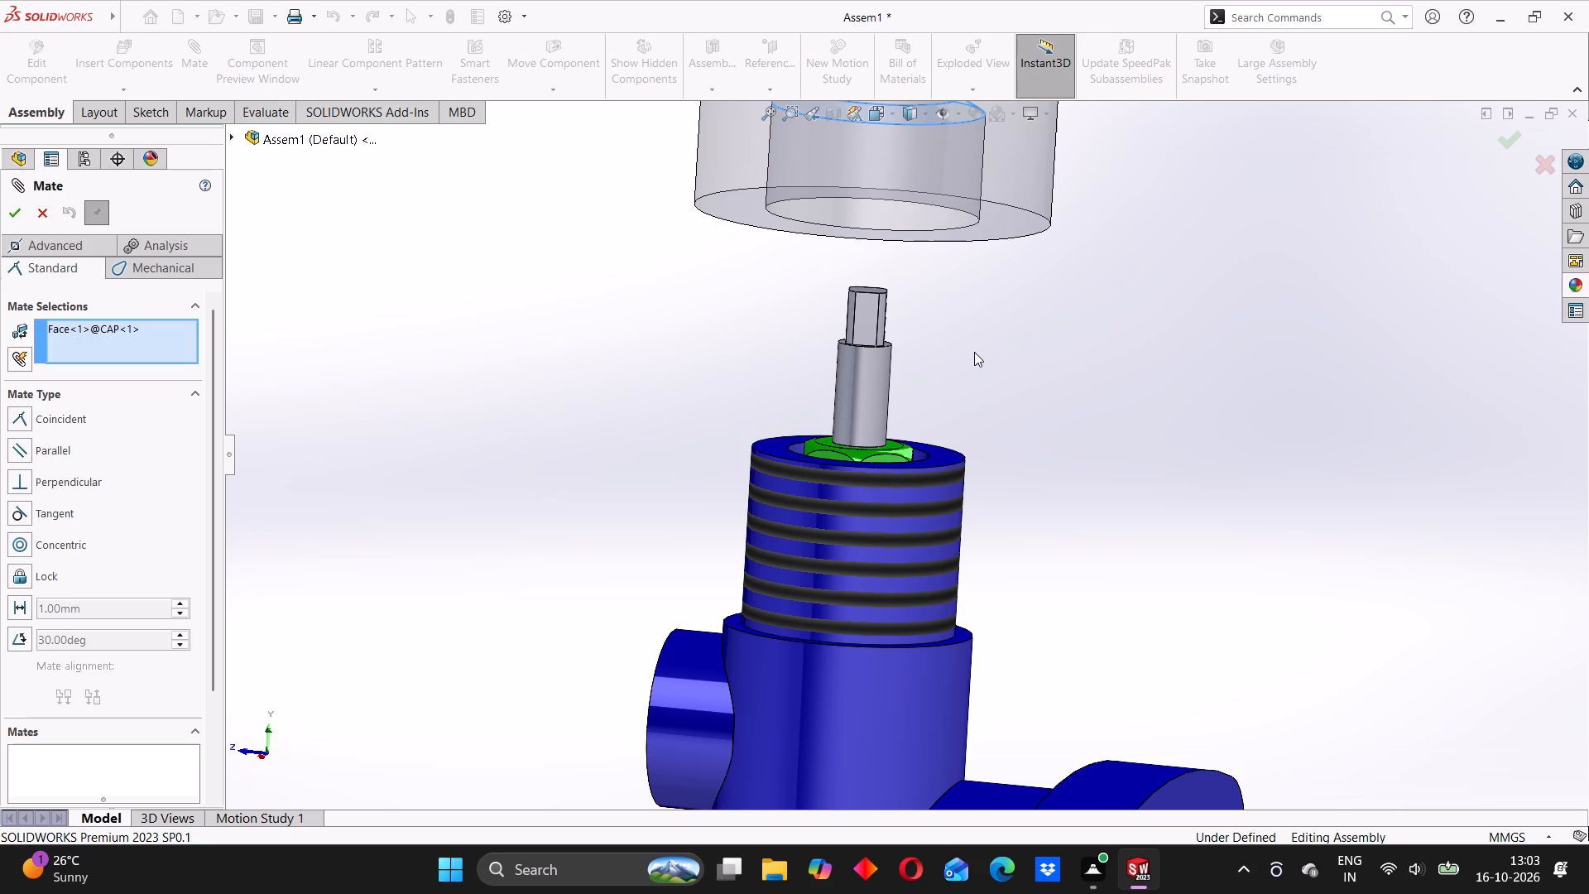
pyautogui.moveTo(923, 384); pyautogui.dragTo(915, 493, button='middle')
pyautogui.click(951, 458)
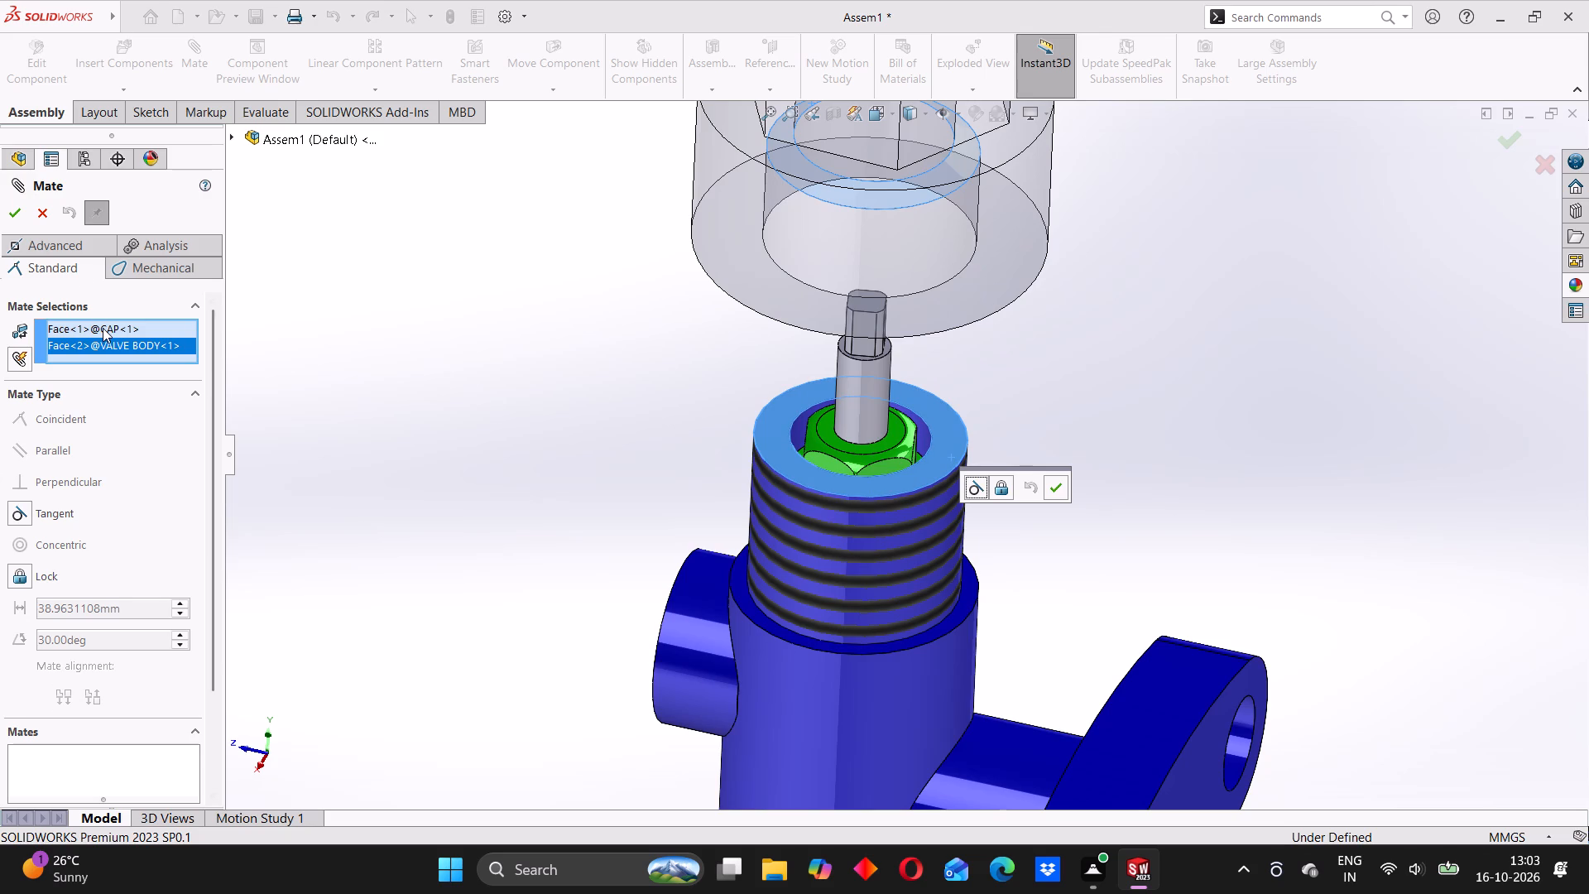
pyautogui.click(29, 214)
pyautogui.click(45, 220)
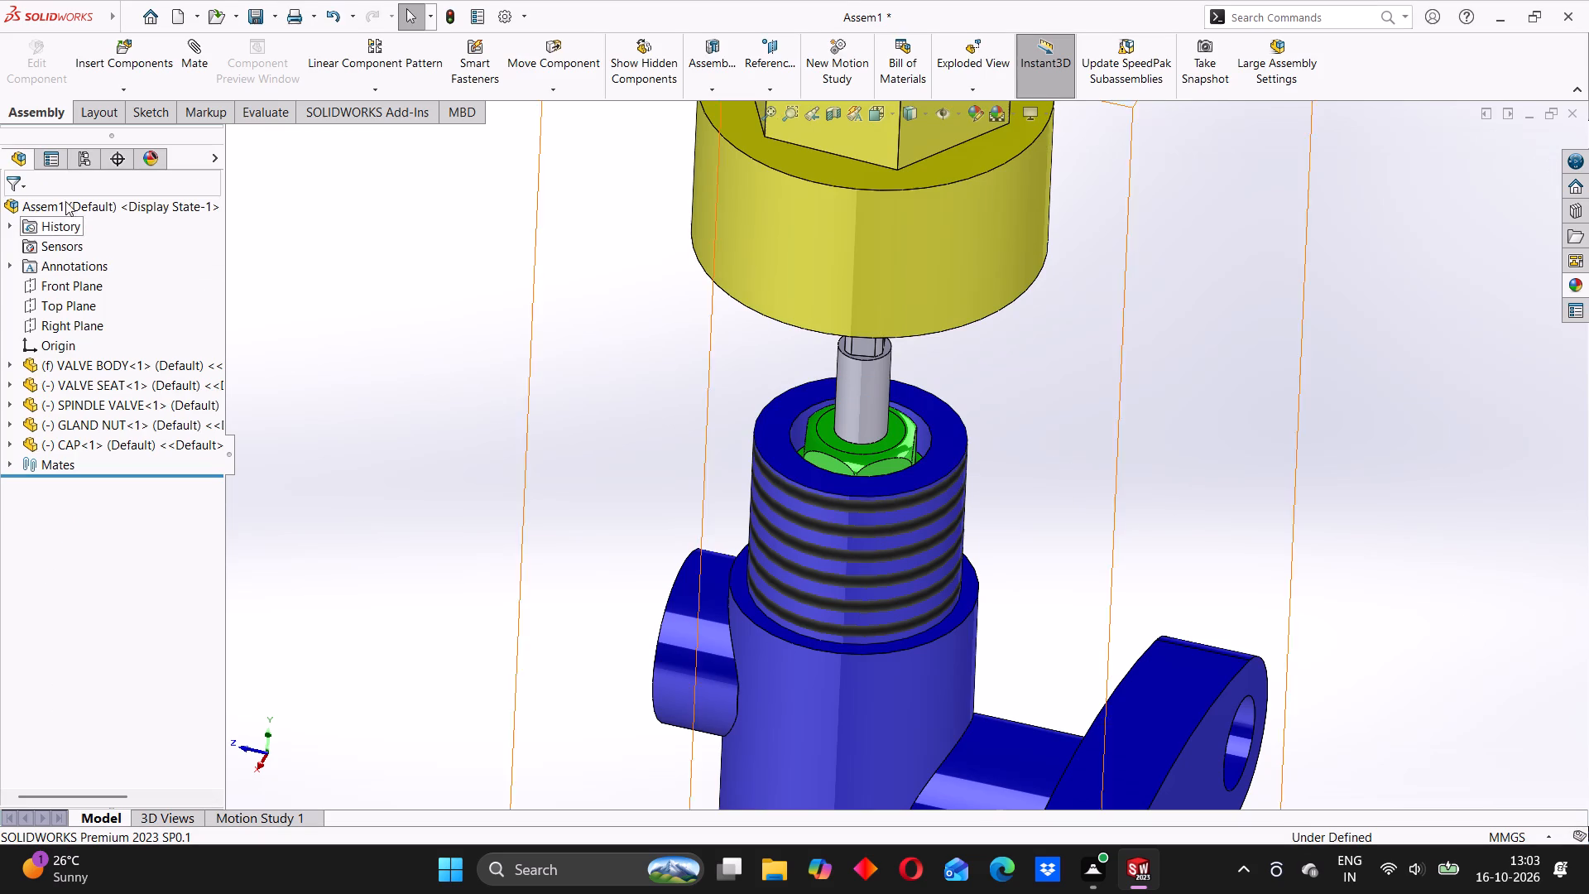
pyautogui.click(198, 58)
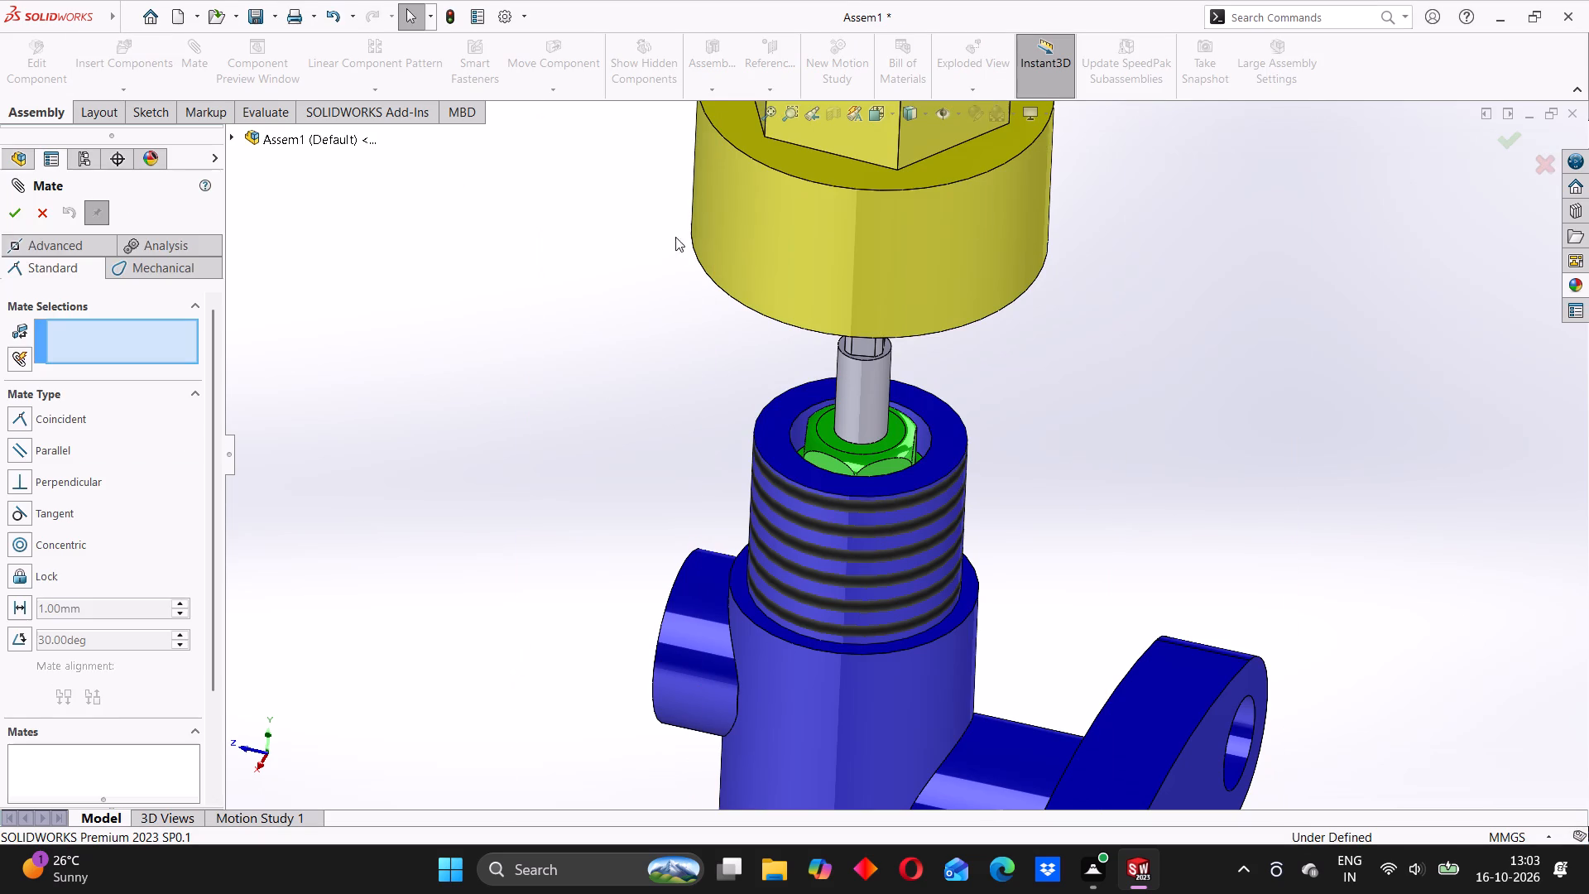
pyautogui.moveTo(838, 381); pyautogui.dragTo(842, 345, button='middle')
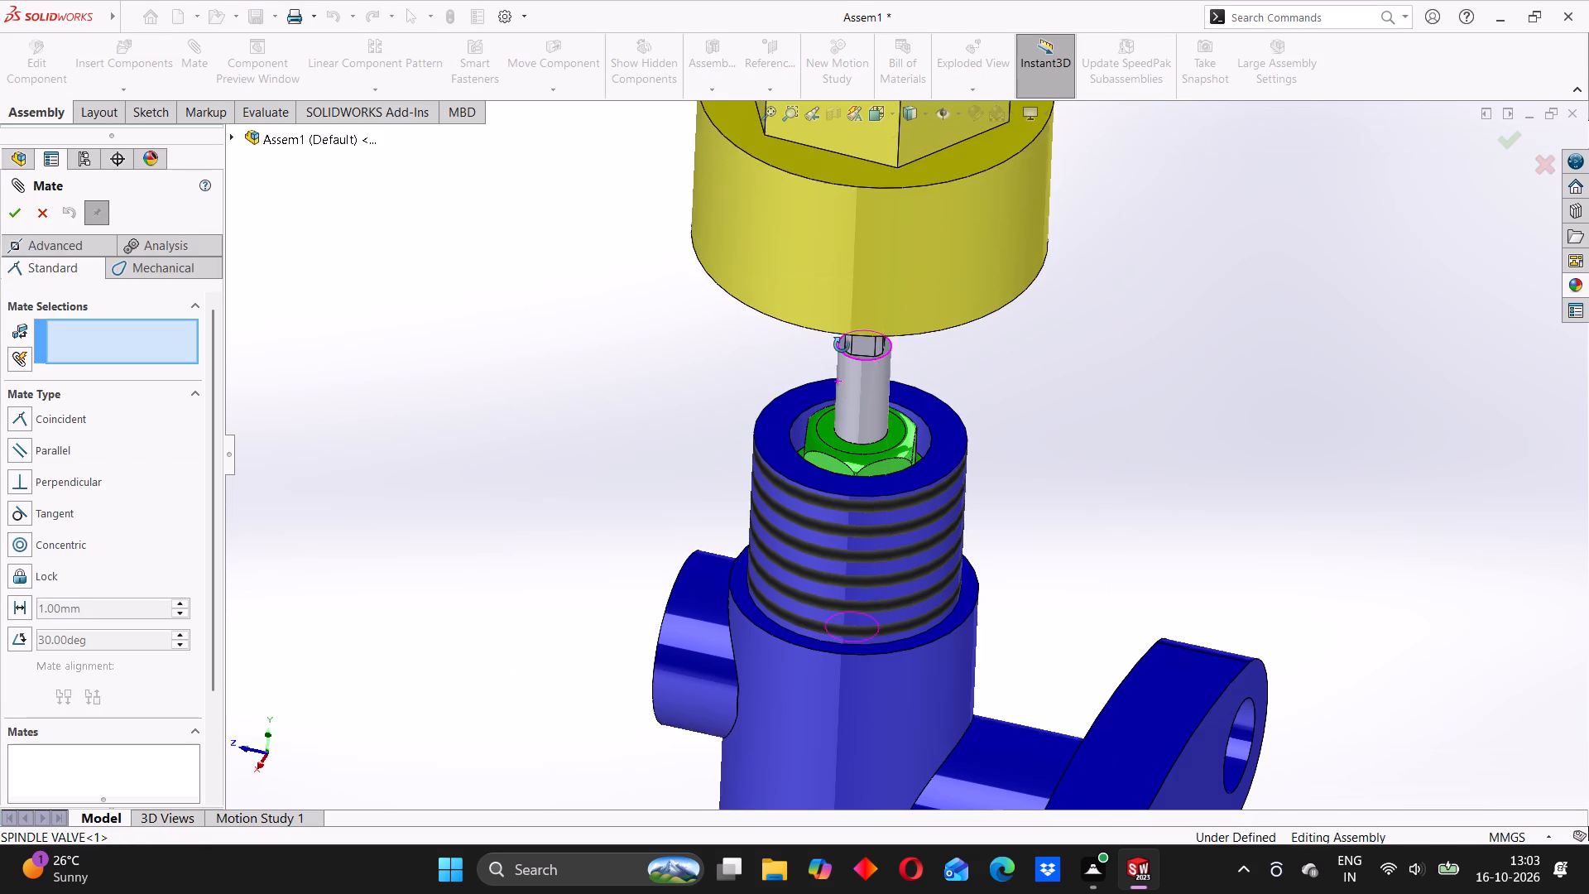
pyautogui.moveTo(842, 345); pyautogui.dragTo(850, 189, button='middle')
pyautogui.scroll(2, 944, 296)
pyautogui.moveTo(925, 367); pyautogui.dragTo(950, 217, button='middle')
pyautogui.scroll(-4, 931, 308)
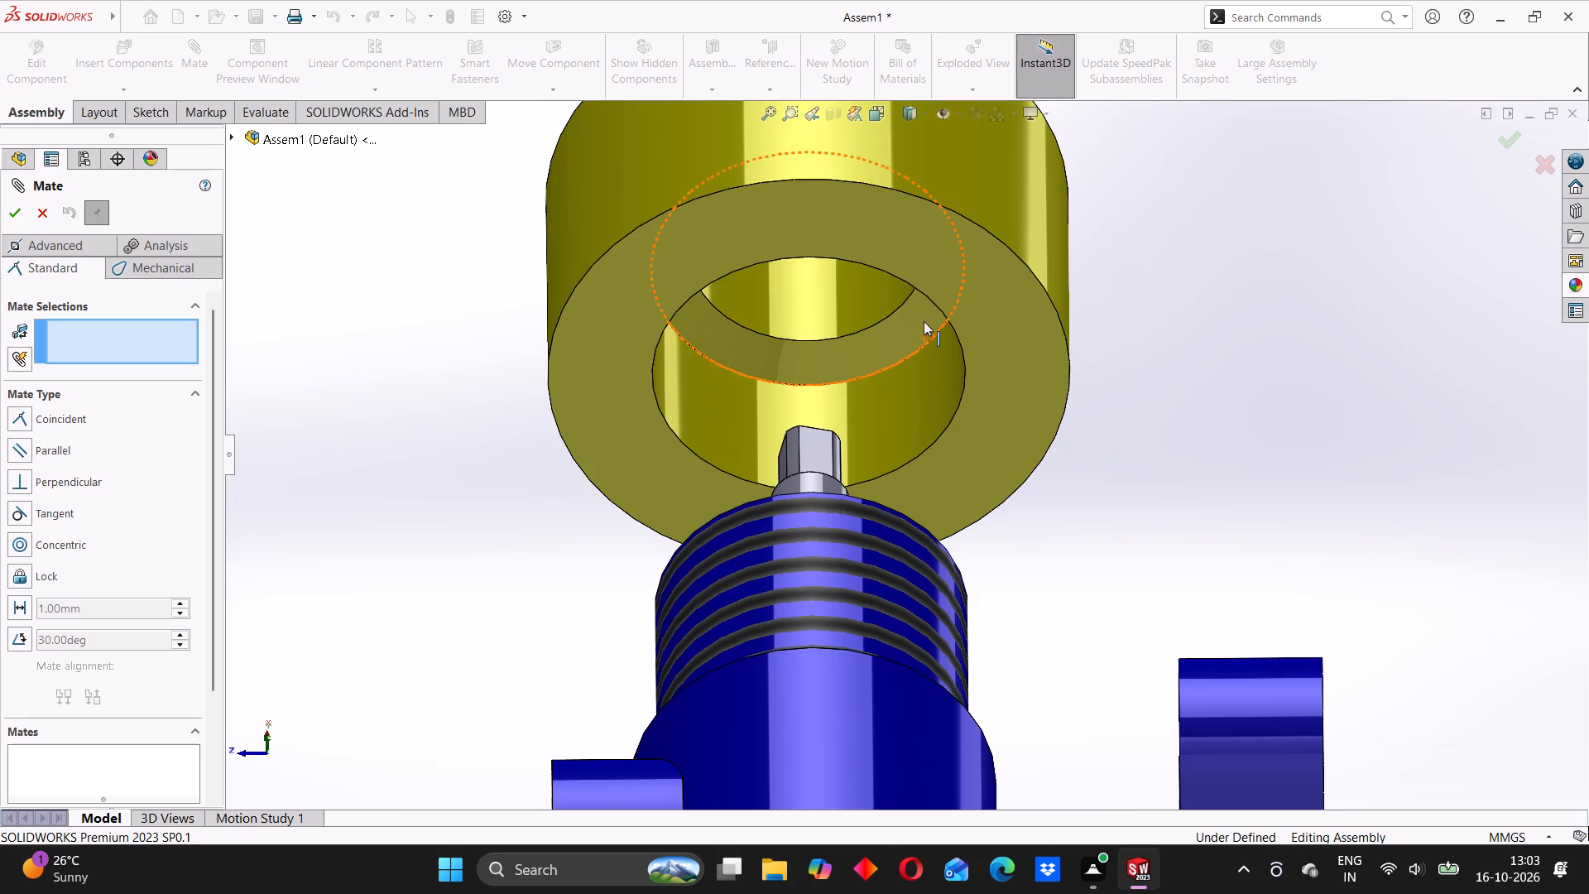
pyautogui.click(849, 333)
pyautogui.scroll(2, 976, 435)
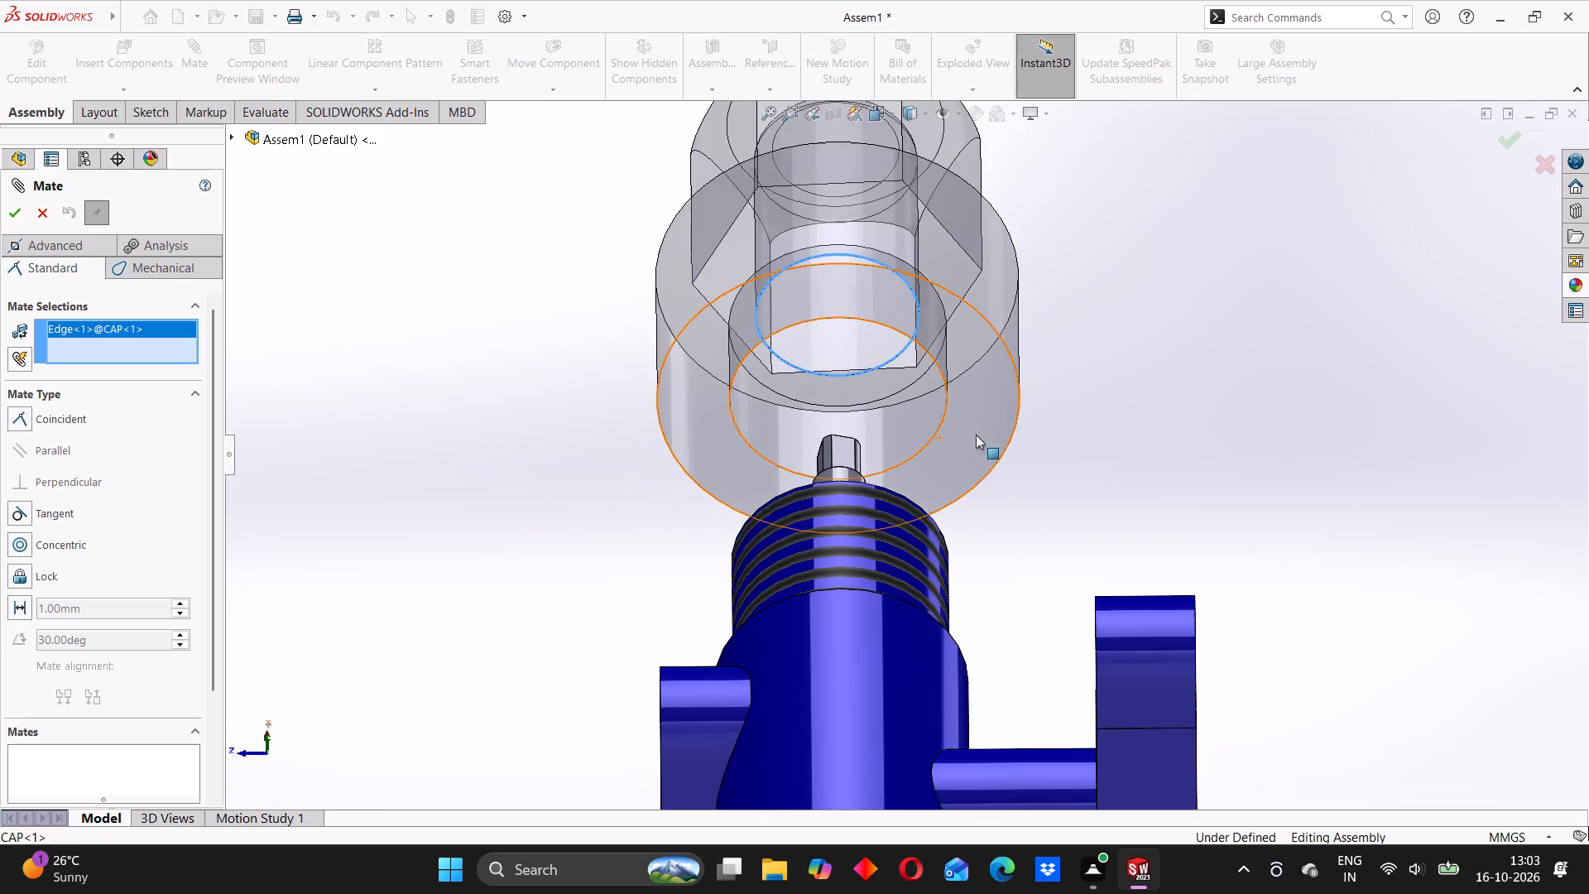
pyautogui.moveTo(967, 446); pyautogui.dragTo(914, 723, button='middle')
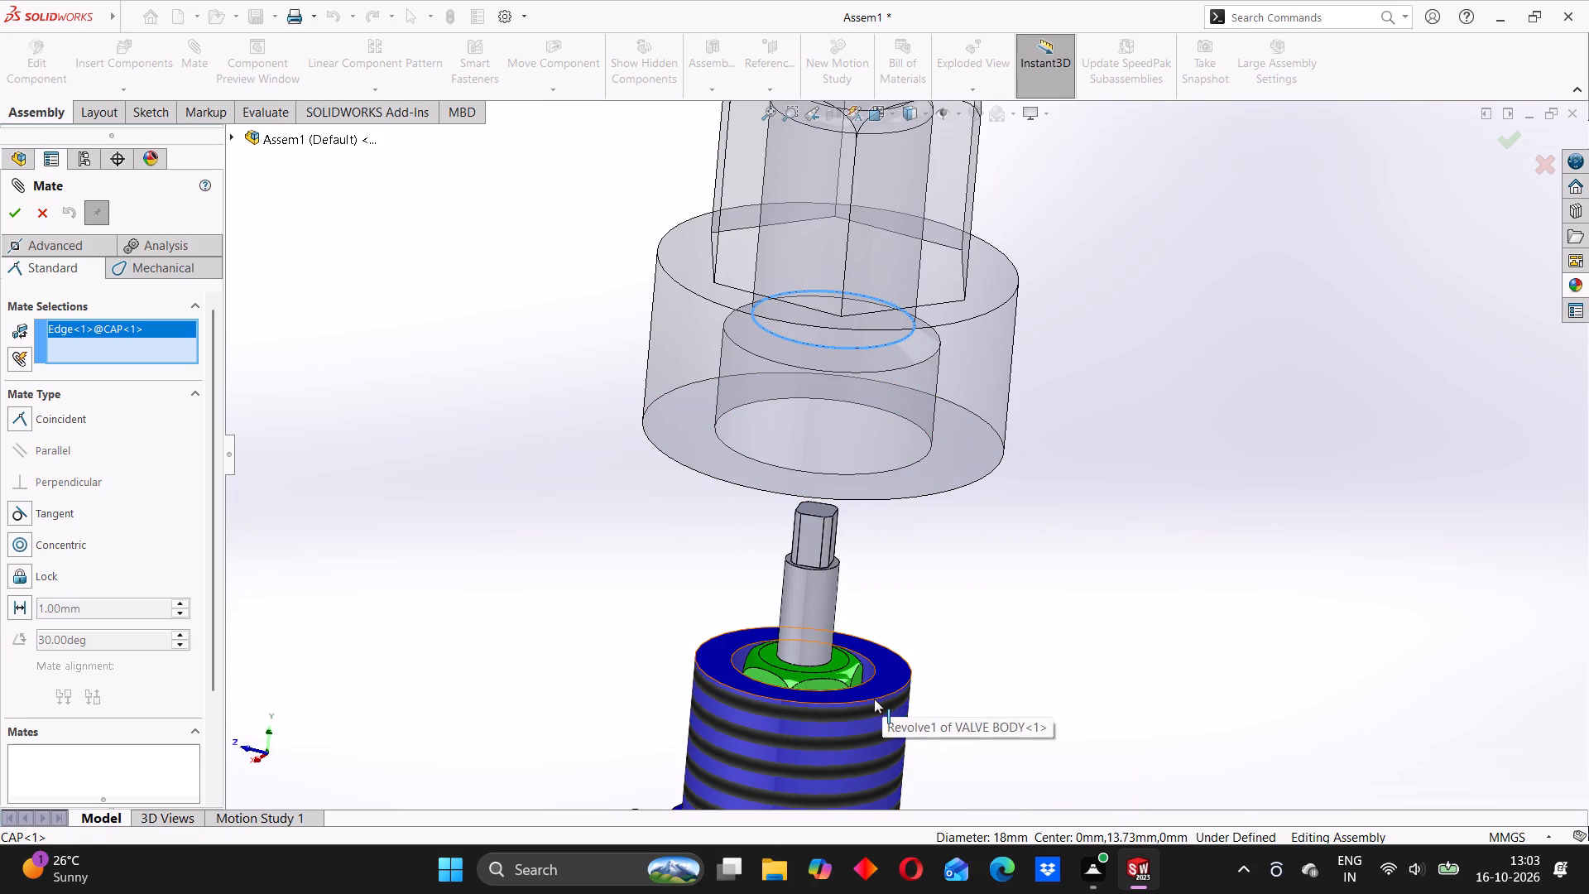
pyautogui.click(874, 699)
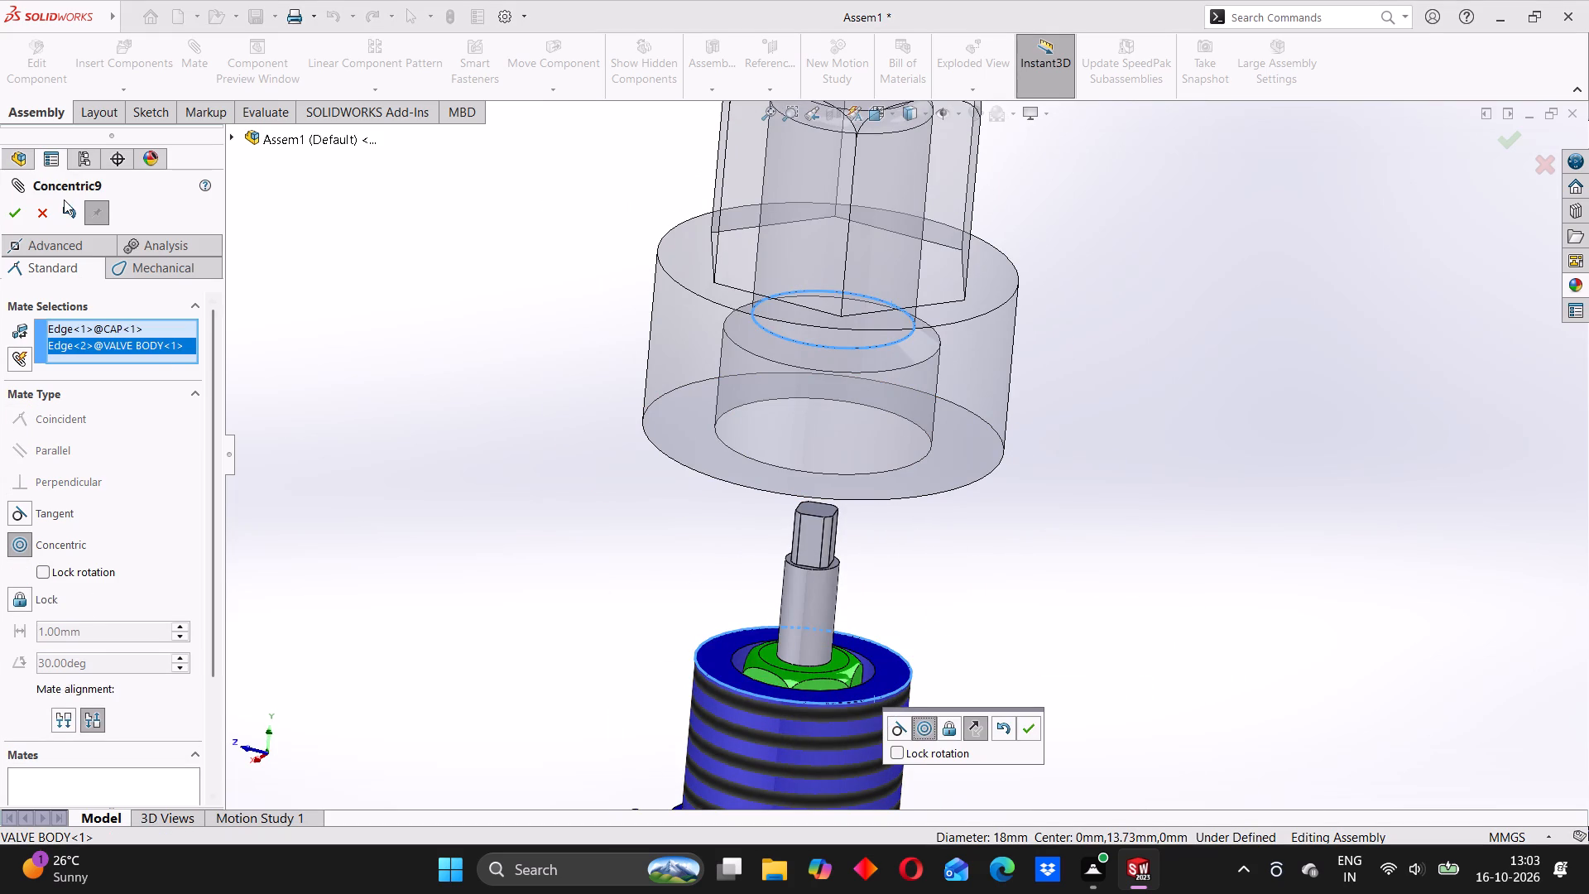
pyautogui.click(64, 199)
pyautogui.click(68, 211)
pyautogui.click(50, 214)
# Lower the cap partway over the spindle valve's tip and examine its stepped bore from below.
pyautogui.scroll(3, 729, 446)
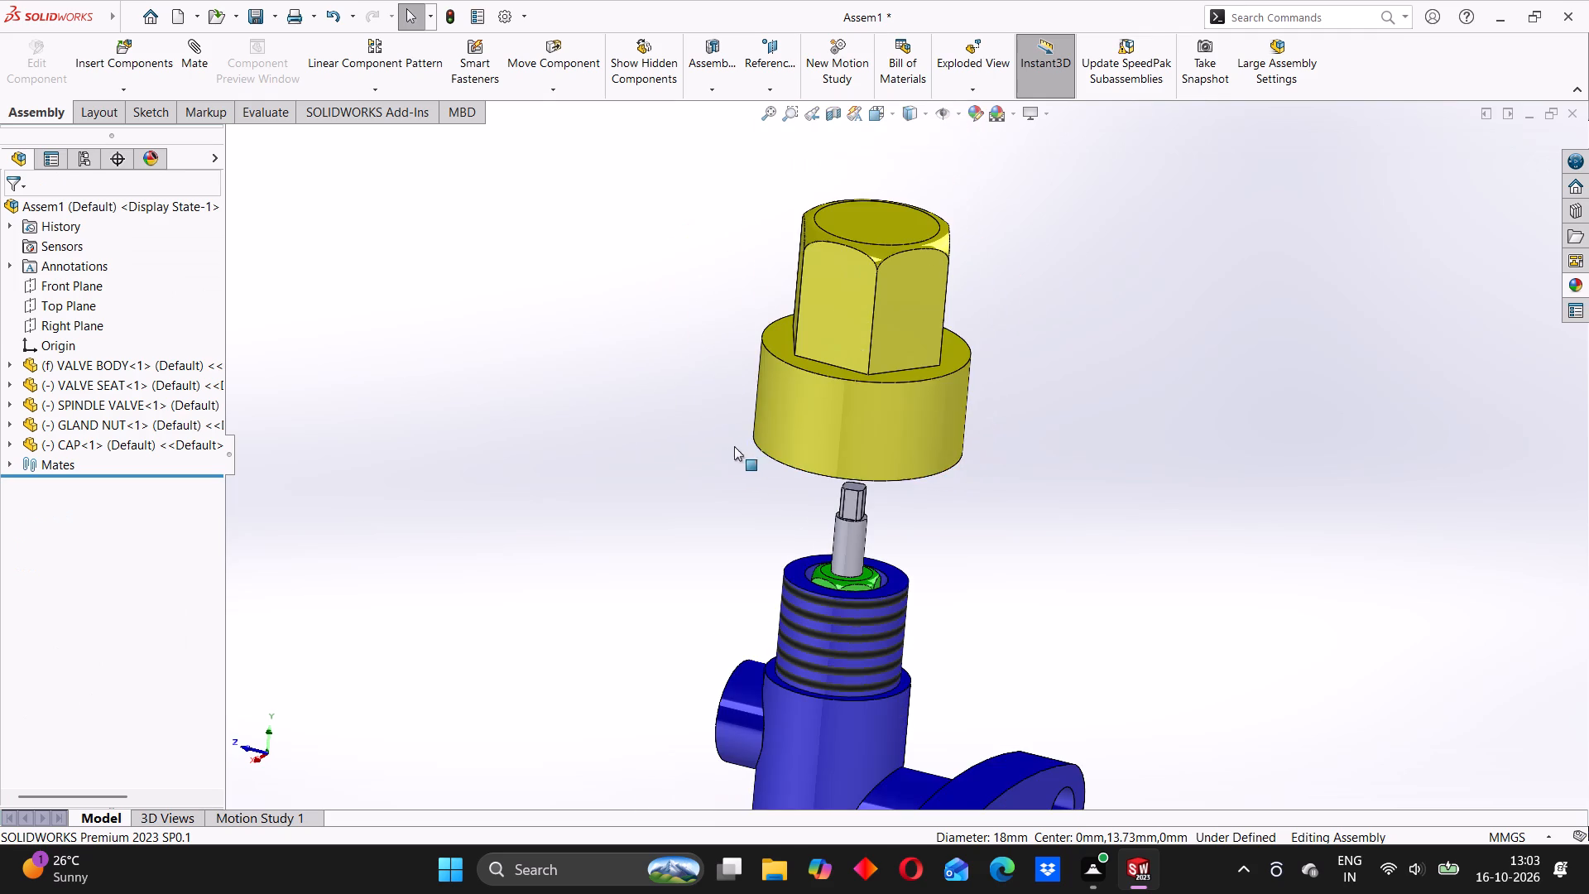
pyautogui.moveTo(867, 427); pyautogui.dragTo(891, 472)
pyautogui.moveTo(857, 451); pyautogui.dragTo(959, 497)
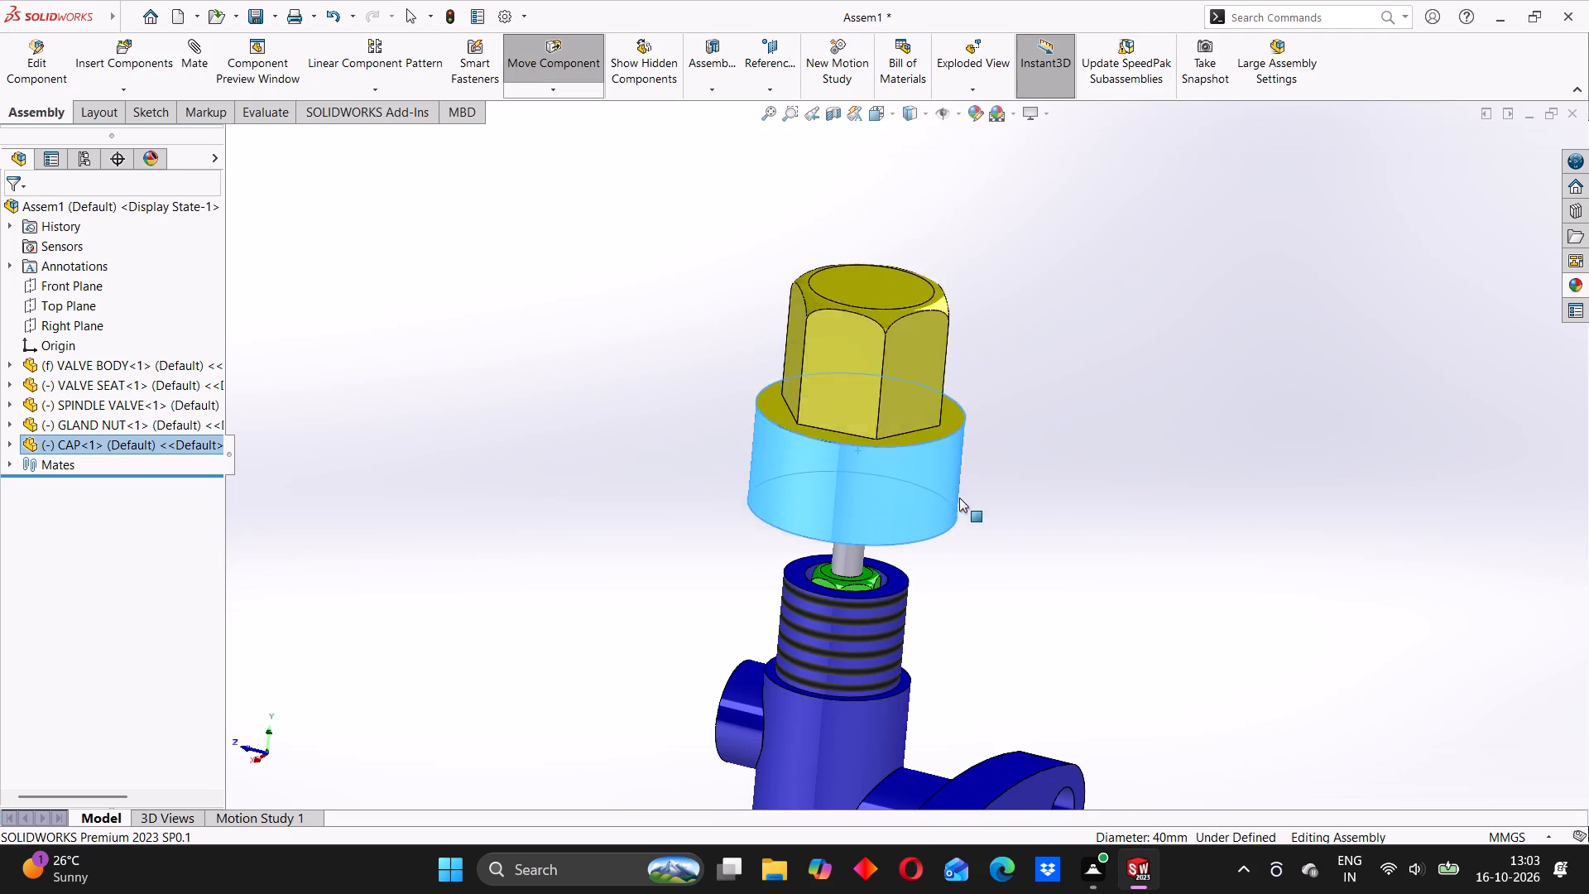
pyautogui.moveTo(959, 497); pyautogui.dragTo(886, 484)
pyautogui.moveTo(850, 567); pyautogui.dragTo(852, 290, button='middle')
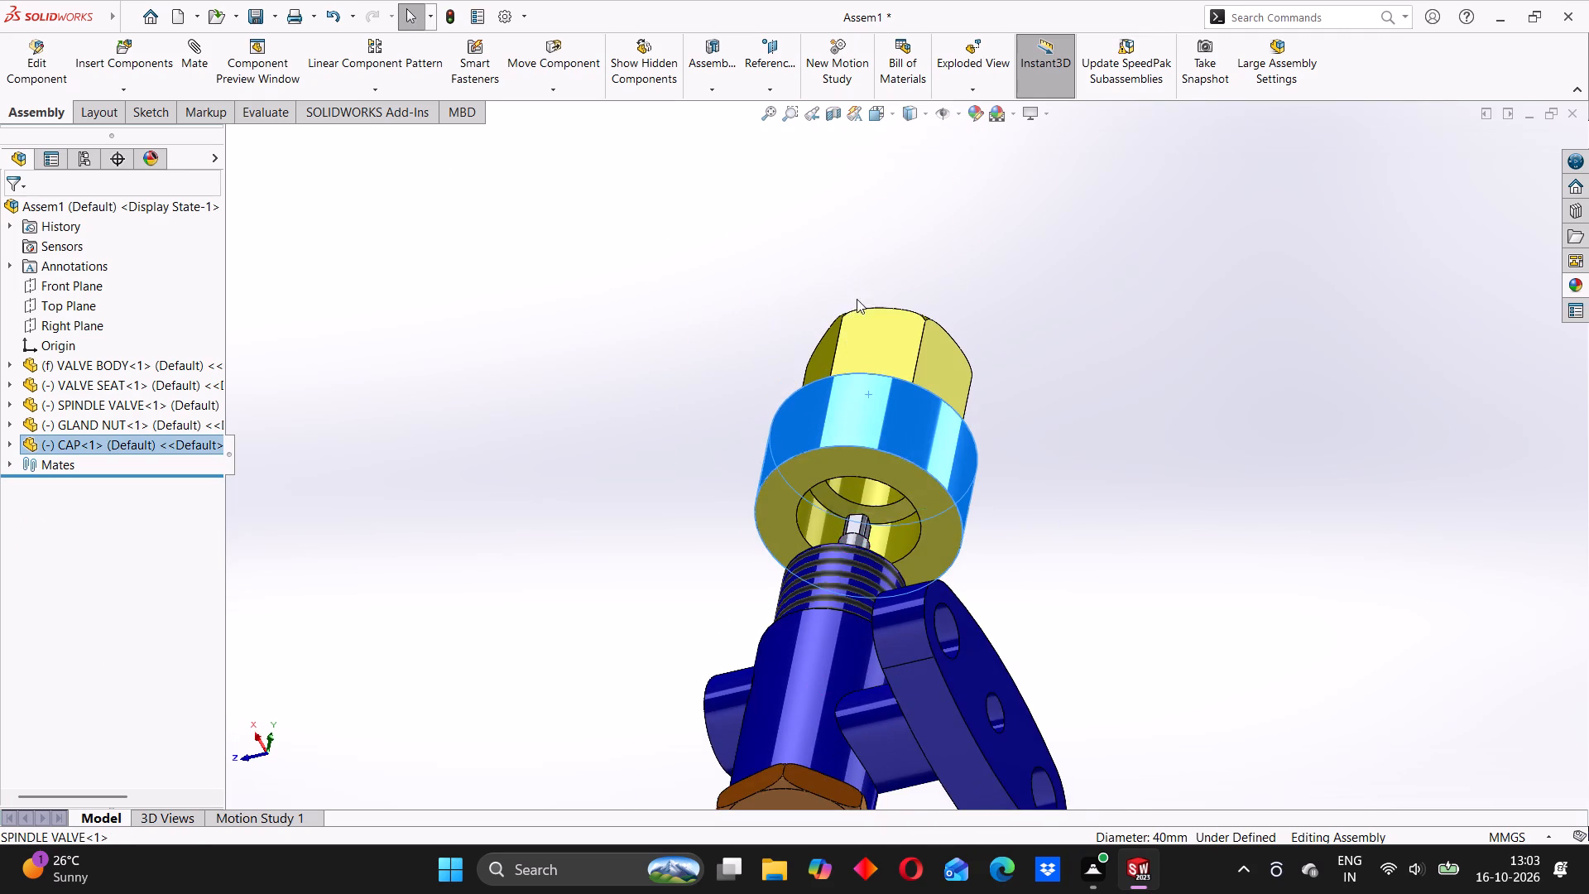
pyautogui.scroll(-3, 870, 536)
pyautogui.moveTo(823, 528); pyautogui.dragTo(834, 417, button='middle')
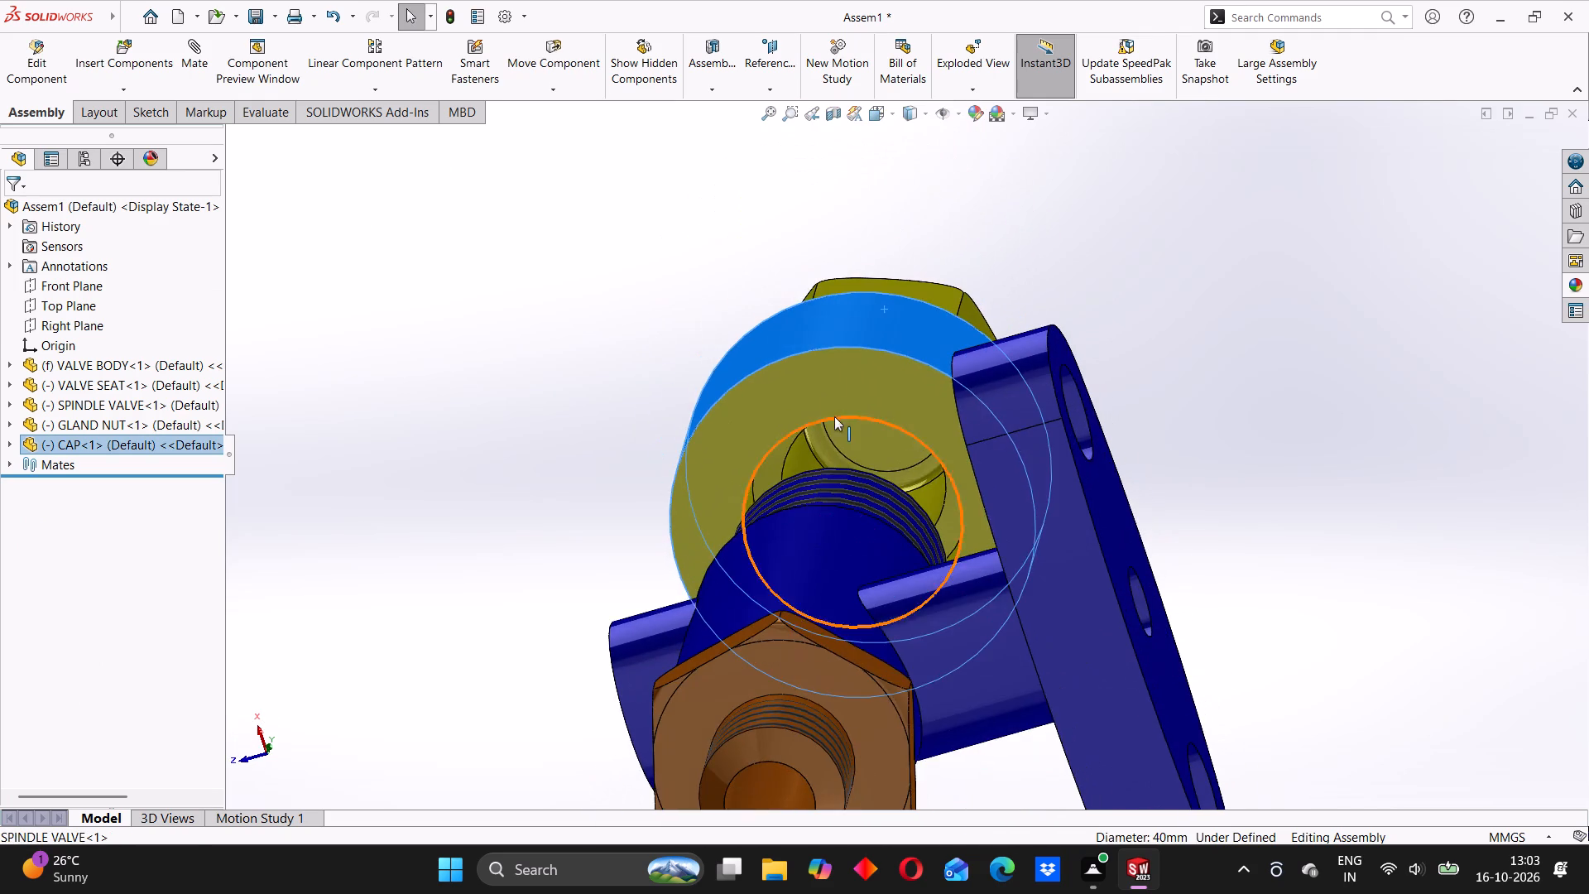
pyautogui.scroll(-4, 819, 454)
pyautogui.moveTo(759, 512); pyautogui.dragTo(784, 564, button='middle')
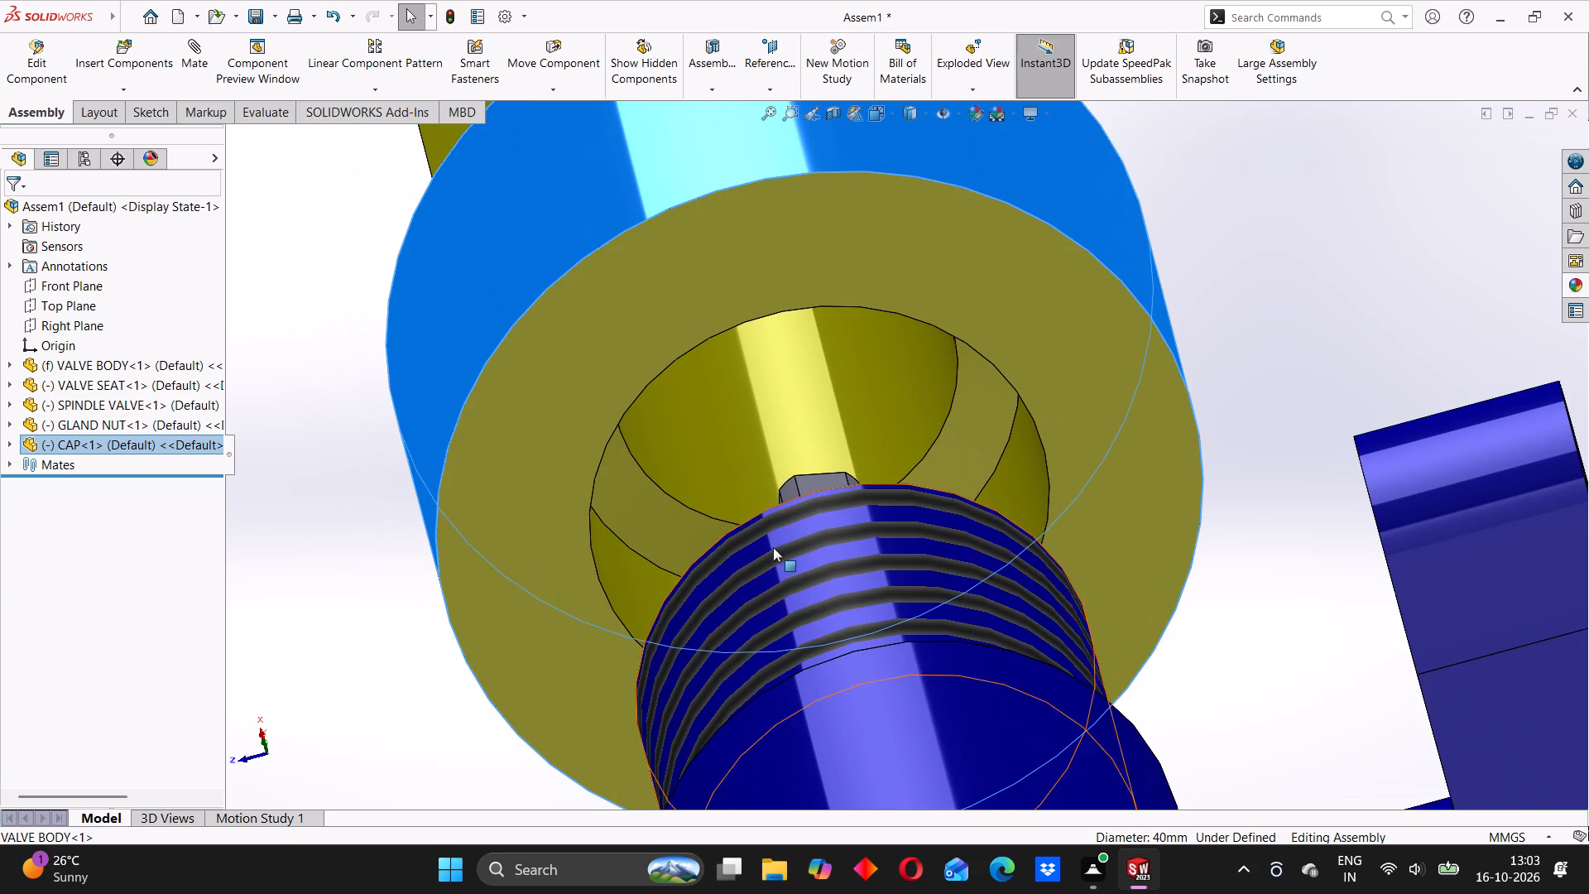
pyautogui.scroll(3, 722, 505)
pyautogui.scroll(3, 782, 455)
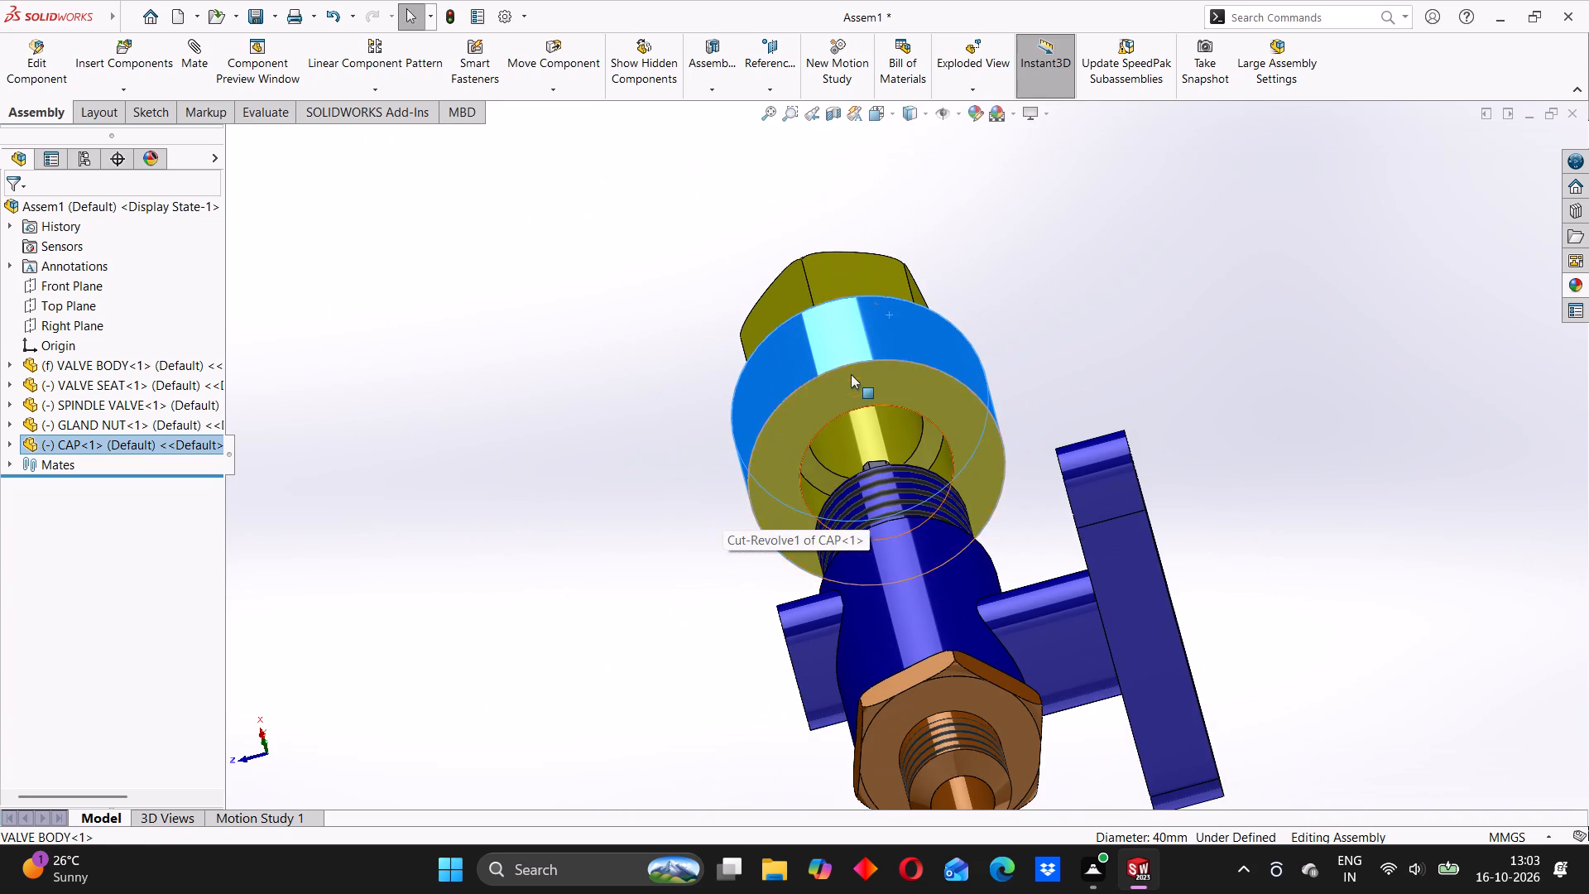
# Slide the cap down over the valve body's threaded neck and back up to check how it fits.
pyautogui.moveTo(843, 353); pyautogui.dragTo(865, 511)
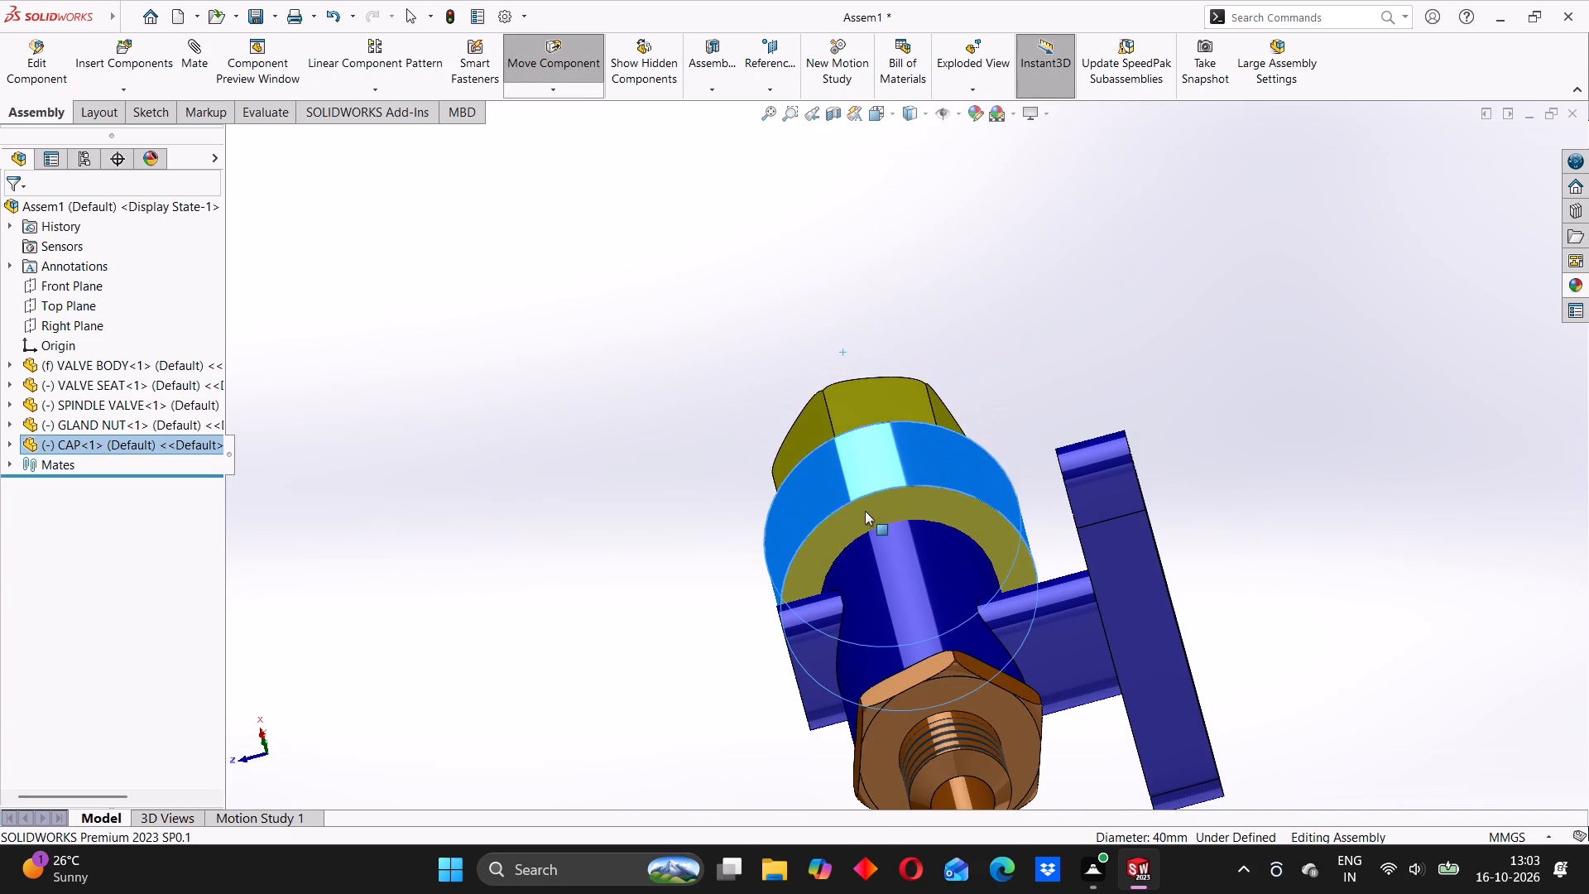
pyautogui.moveTo(865, 511); pyautogui.dragTo(865, 507)
pyautogui.moveTo(880, 512); pyautogui.dragTo(860, 403)
pyautogui.scroll(3, 891, 440)
pyautogui.moveTo(995, 427); pyautogui.dragTo(972, 653, button='middle')
pyautogui.click(679, 491)
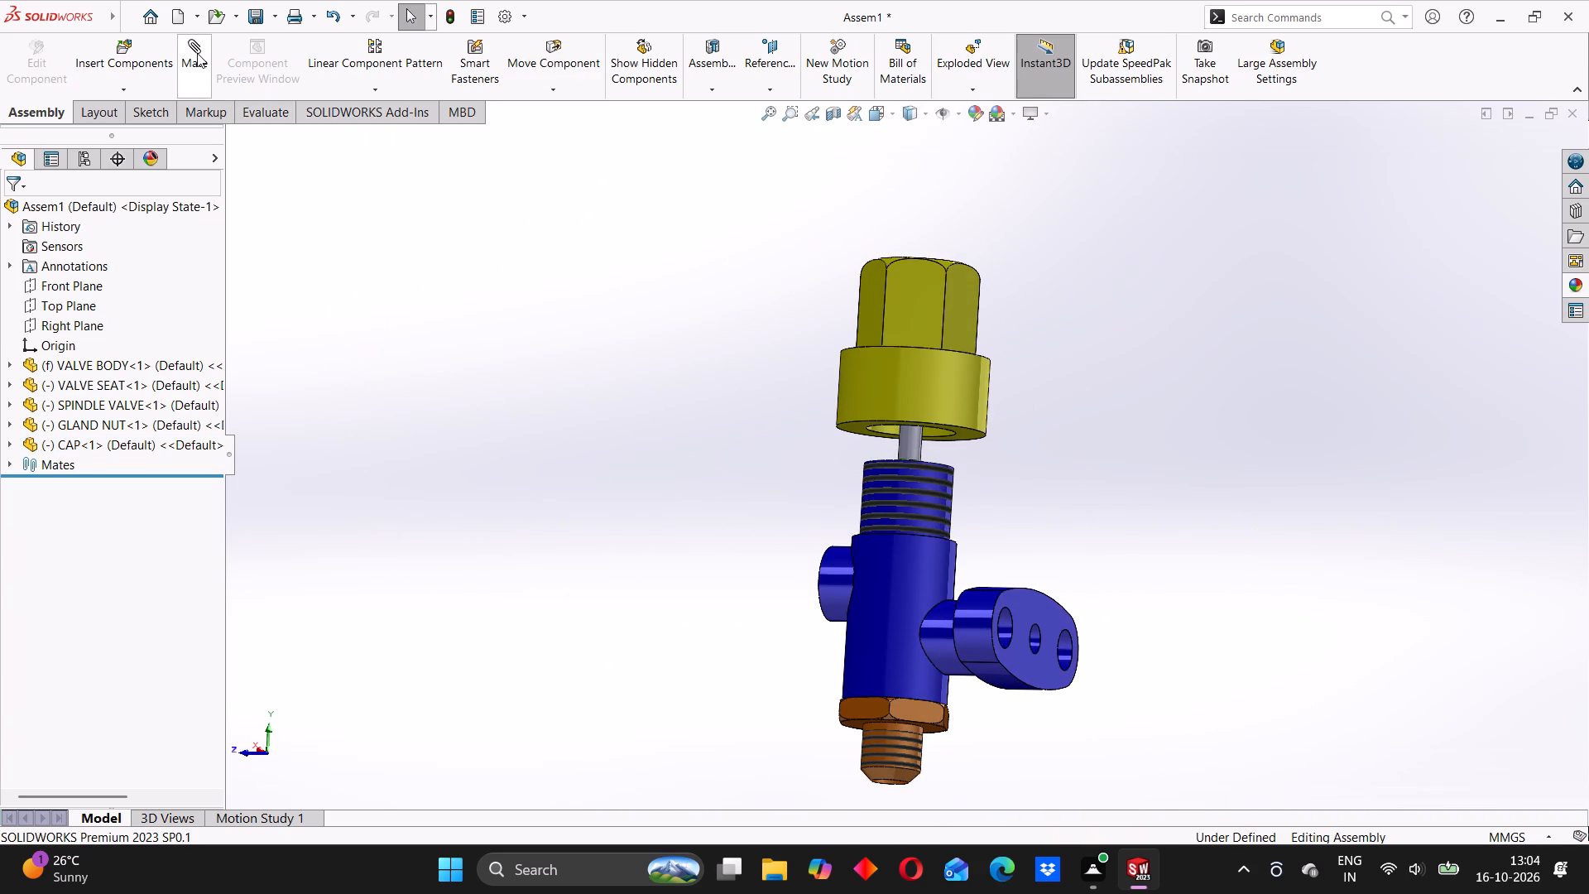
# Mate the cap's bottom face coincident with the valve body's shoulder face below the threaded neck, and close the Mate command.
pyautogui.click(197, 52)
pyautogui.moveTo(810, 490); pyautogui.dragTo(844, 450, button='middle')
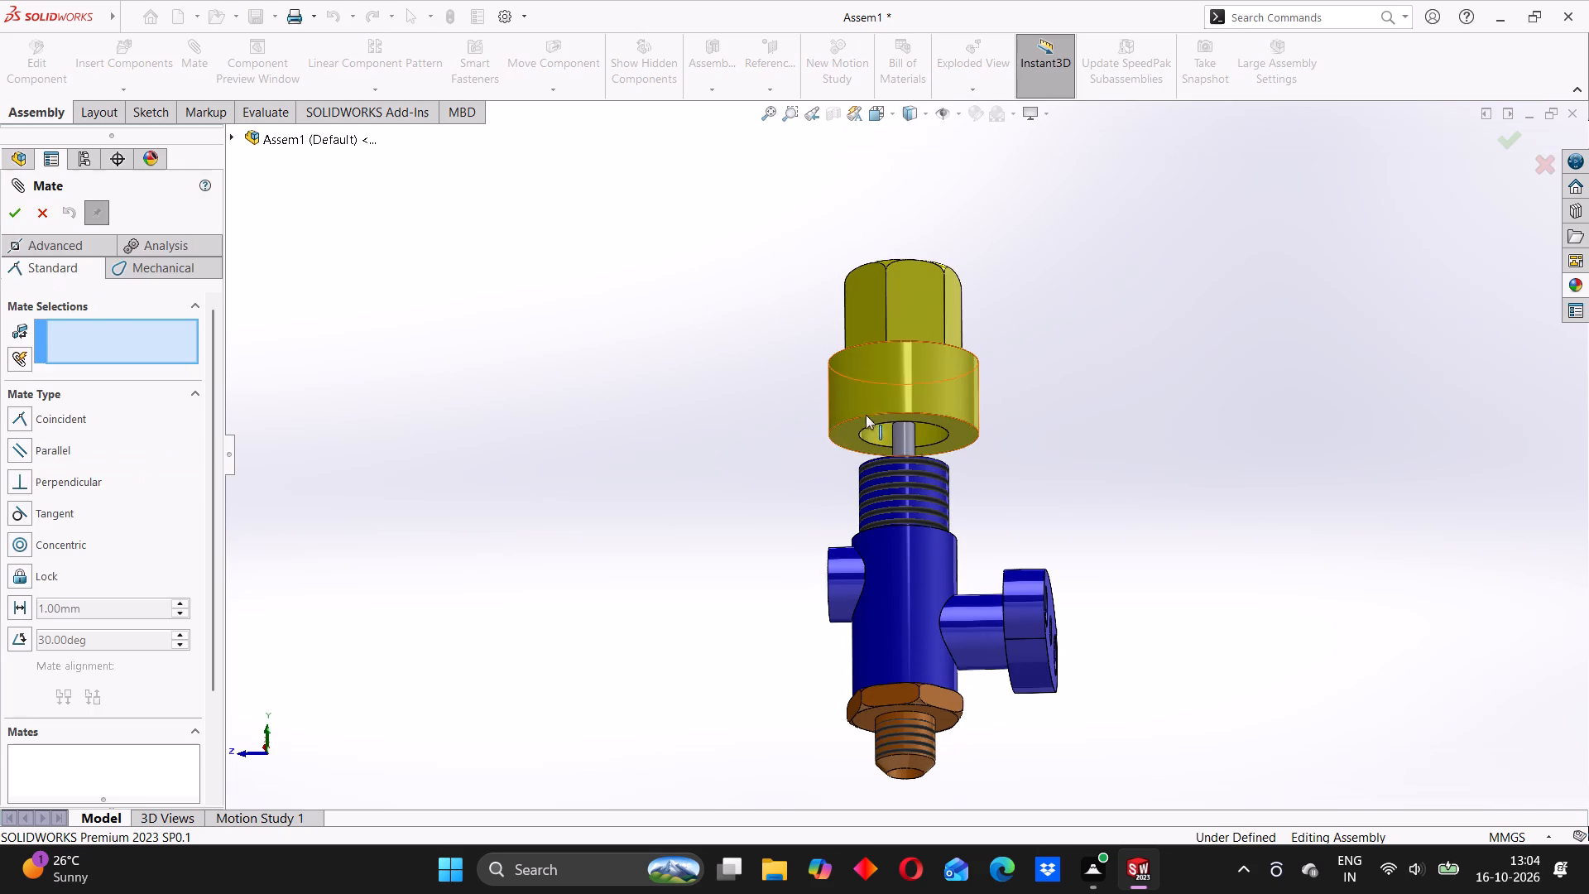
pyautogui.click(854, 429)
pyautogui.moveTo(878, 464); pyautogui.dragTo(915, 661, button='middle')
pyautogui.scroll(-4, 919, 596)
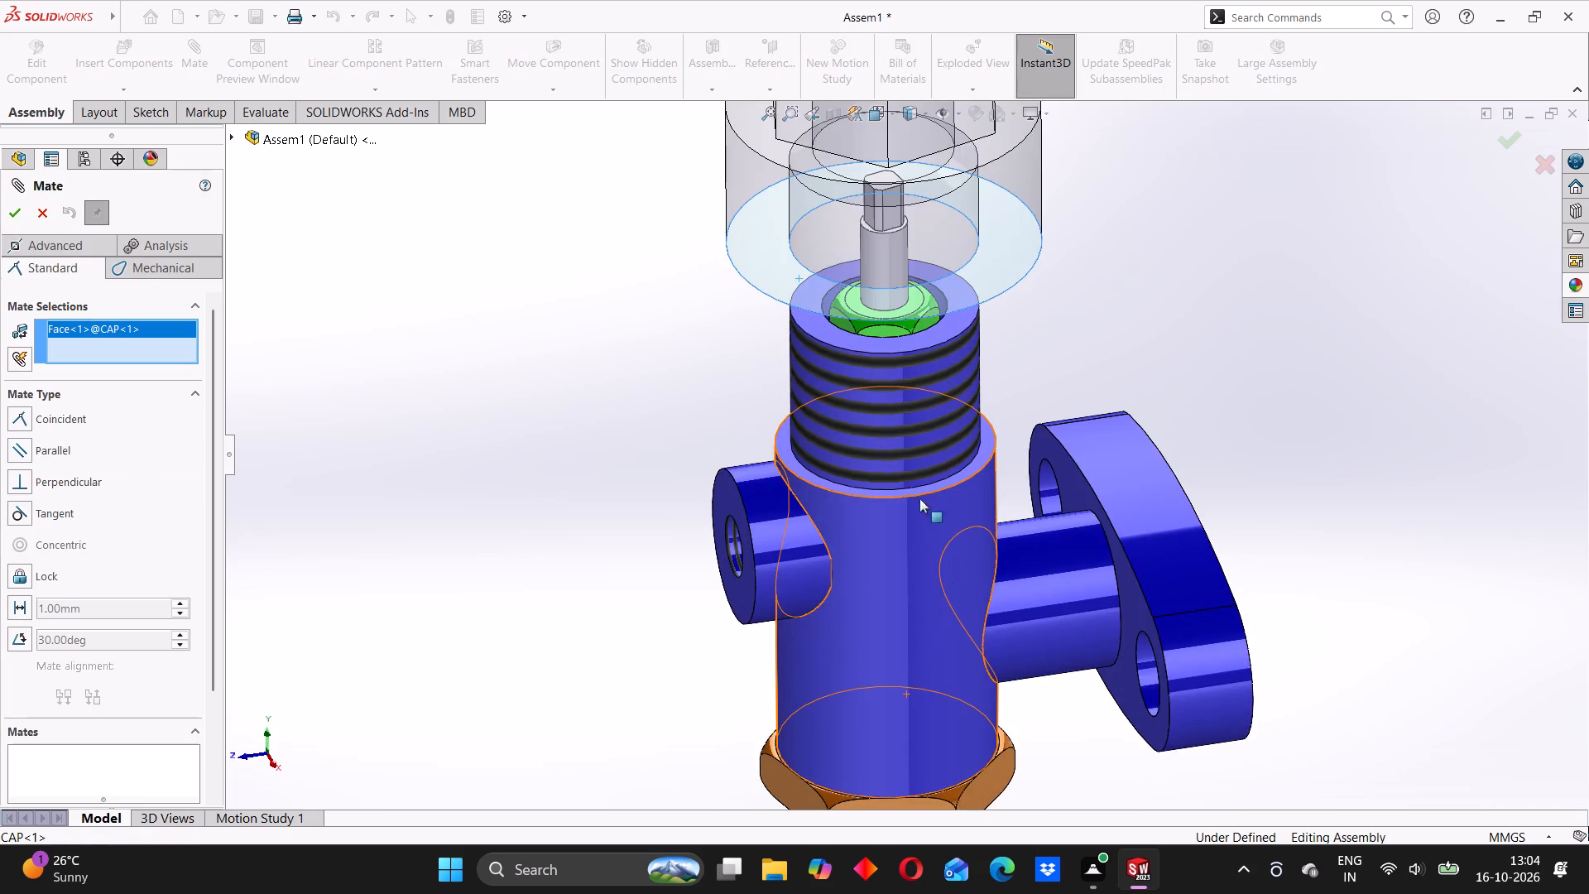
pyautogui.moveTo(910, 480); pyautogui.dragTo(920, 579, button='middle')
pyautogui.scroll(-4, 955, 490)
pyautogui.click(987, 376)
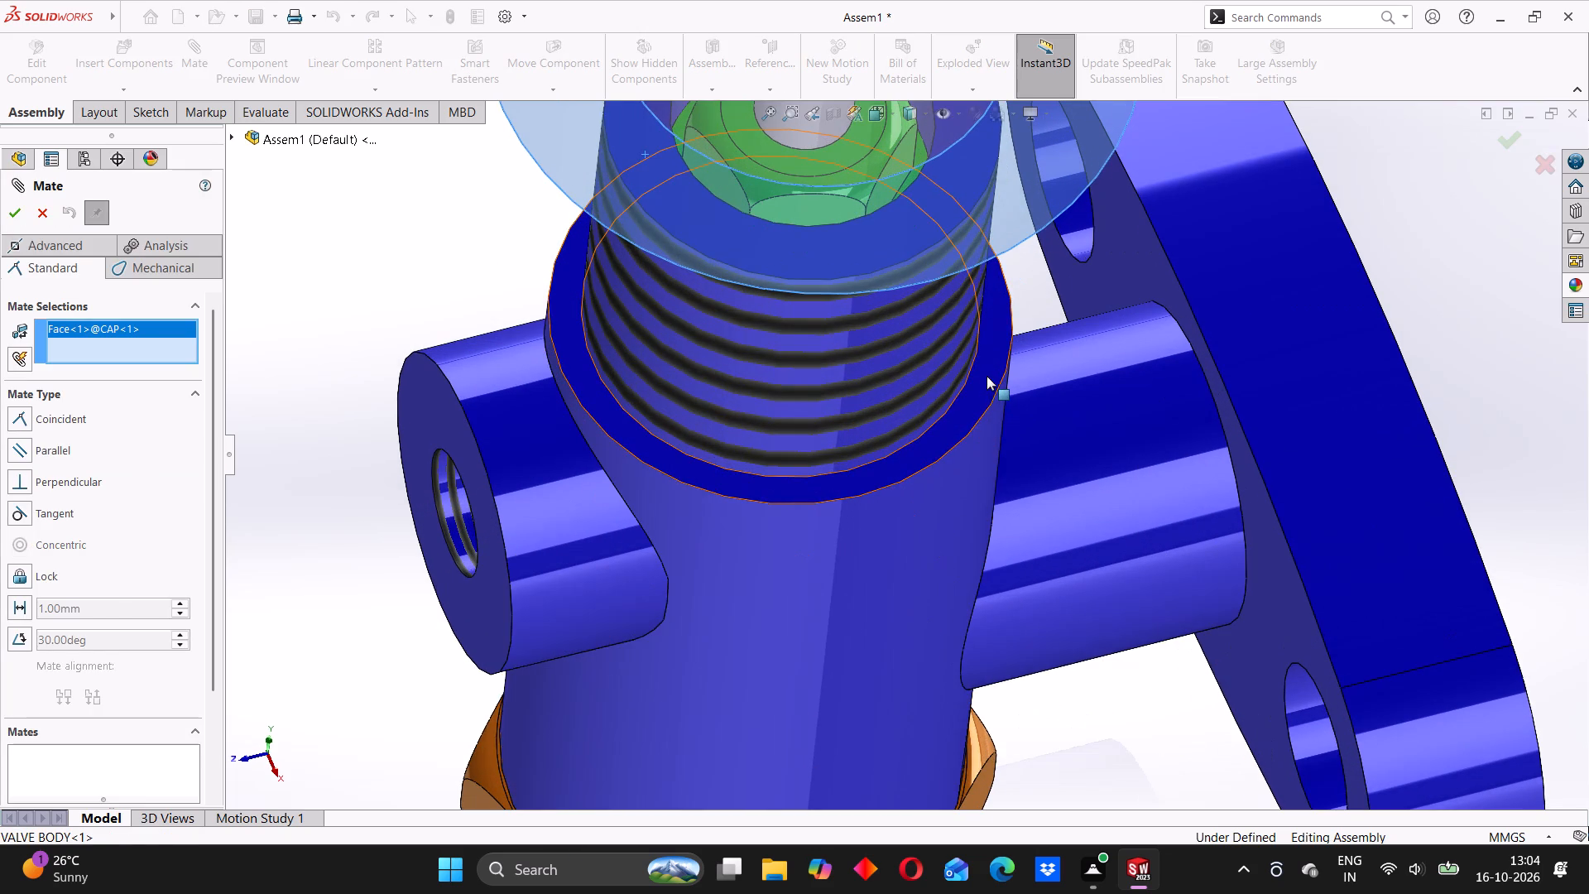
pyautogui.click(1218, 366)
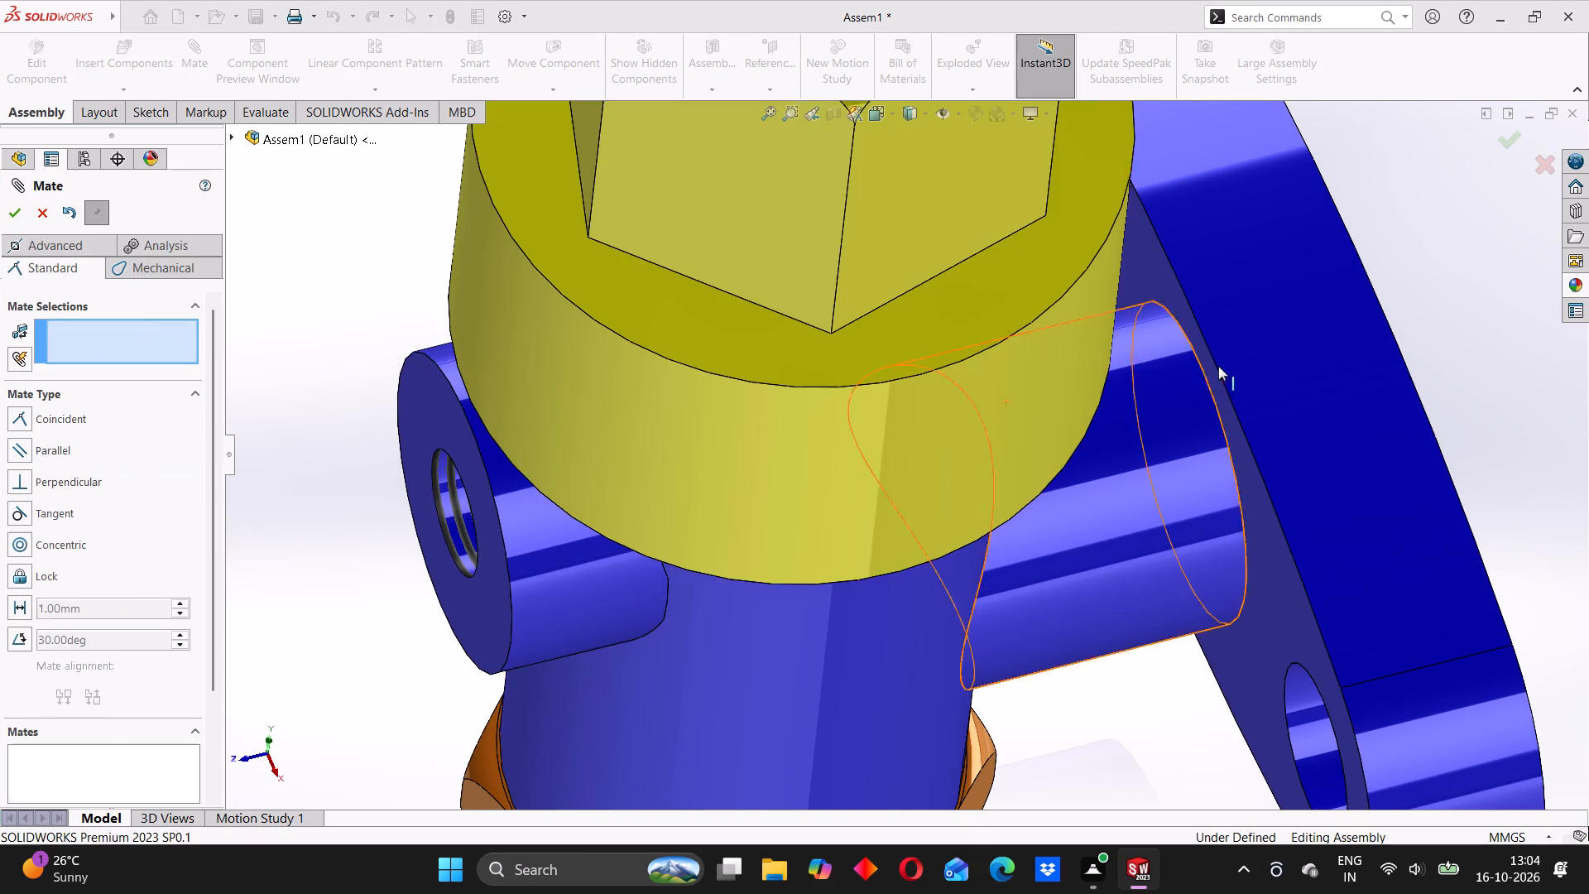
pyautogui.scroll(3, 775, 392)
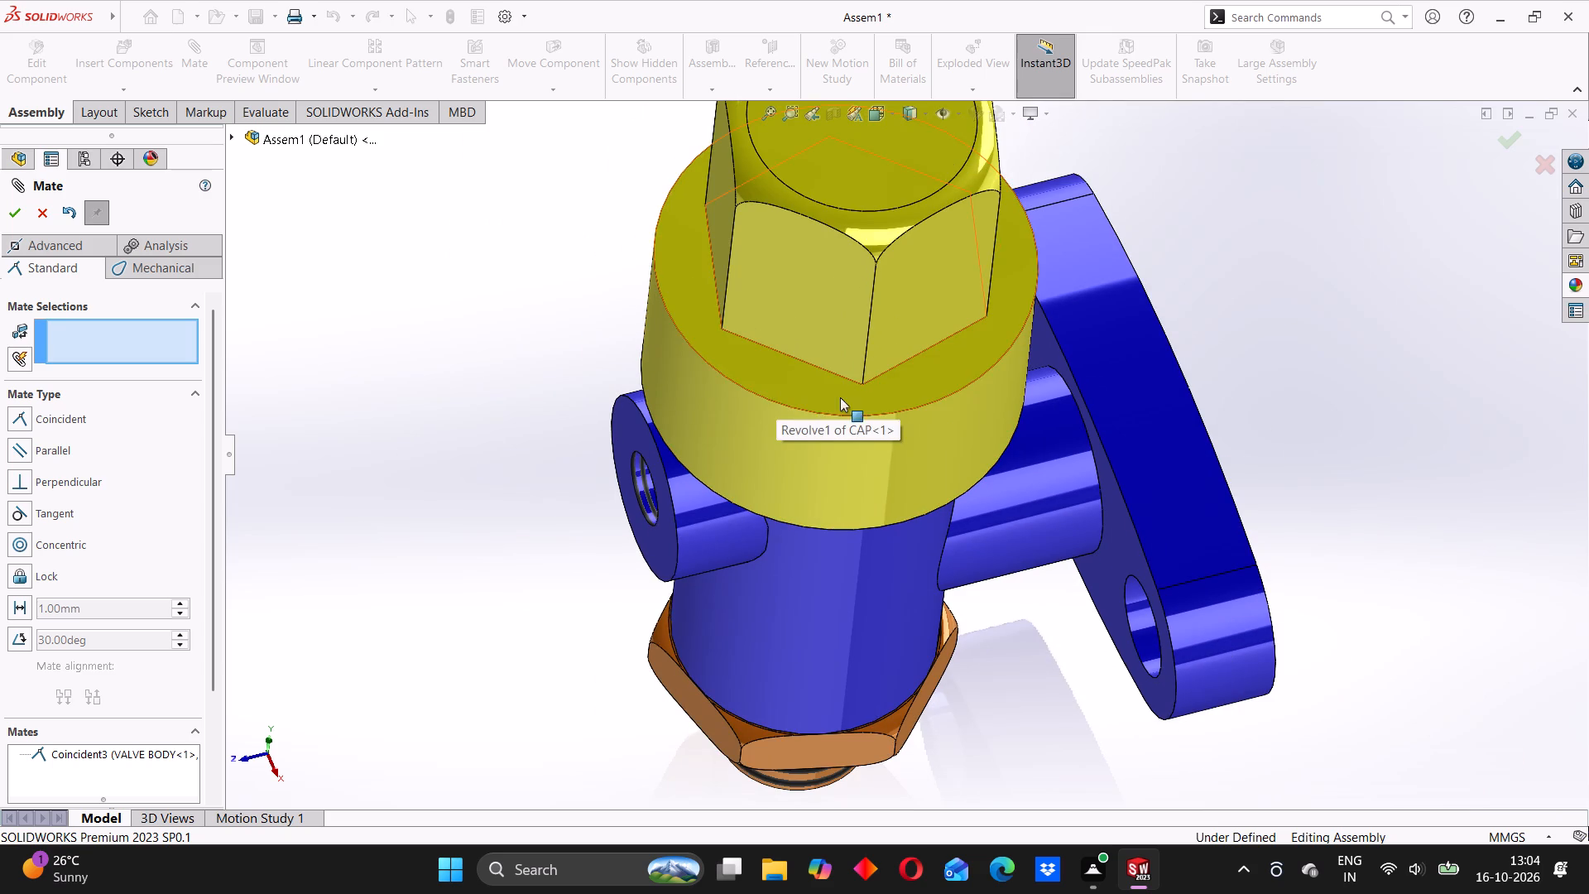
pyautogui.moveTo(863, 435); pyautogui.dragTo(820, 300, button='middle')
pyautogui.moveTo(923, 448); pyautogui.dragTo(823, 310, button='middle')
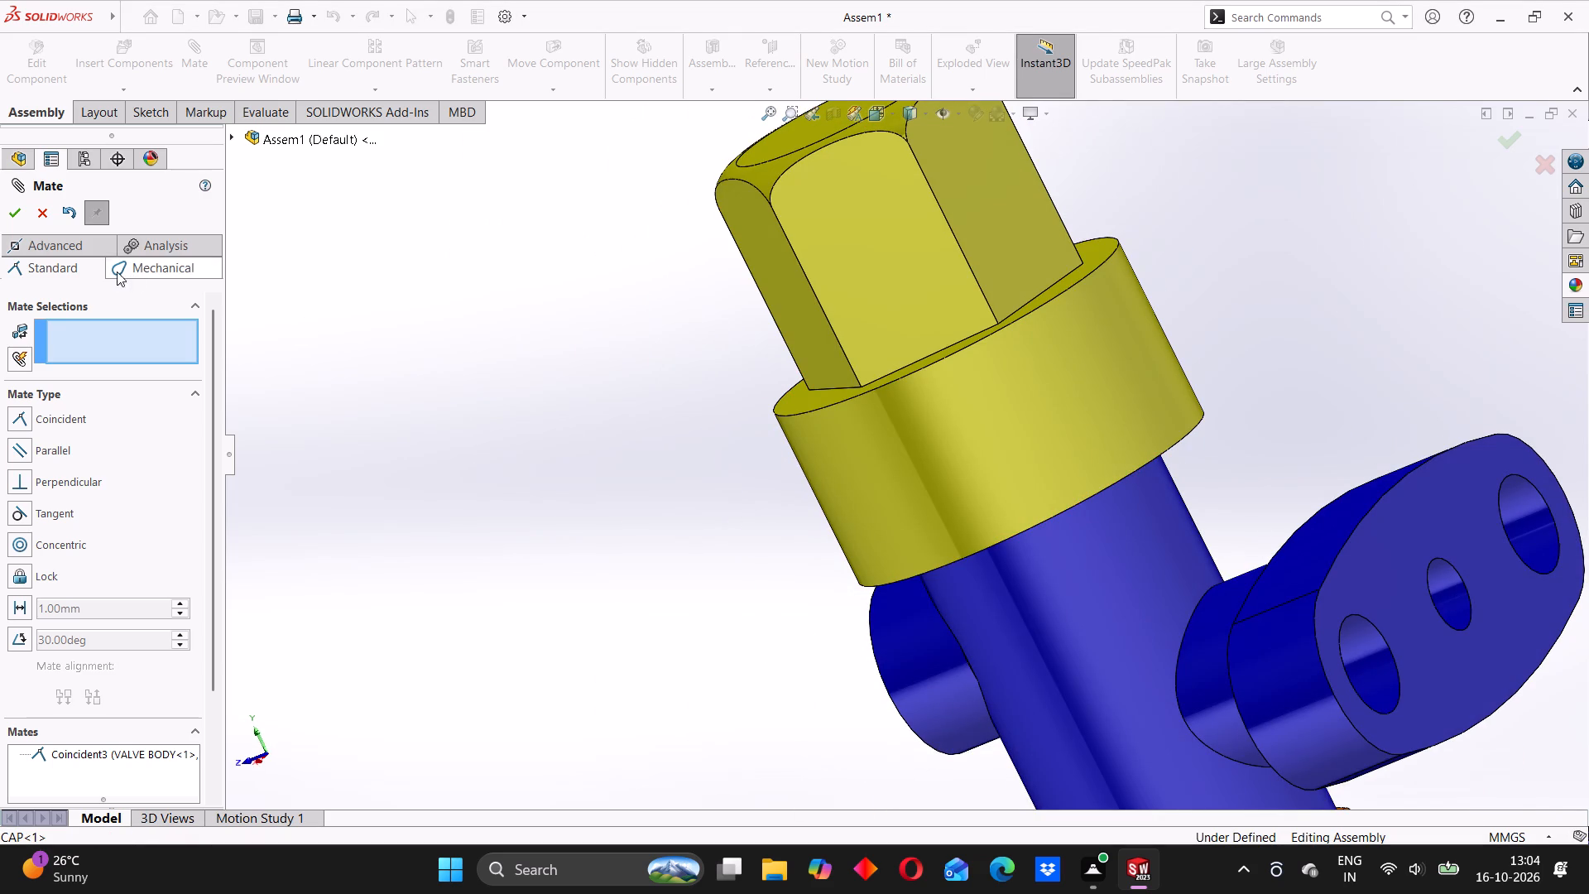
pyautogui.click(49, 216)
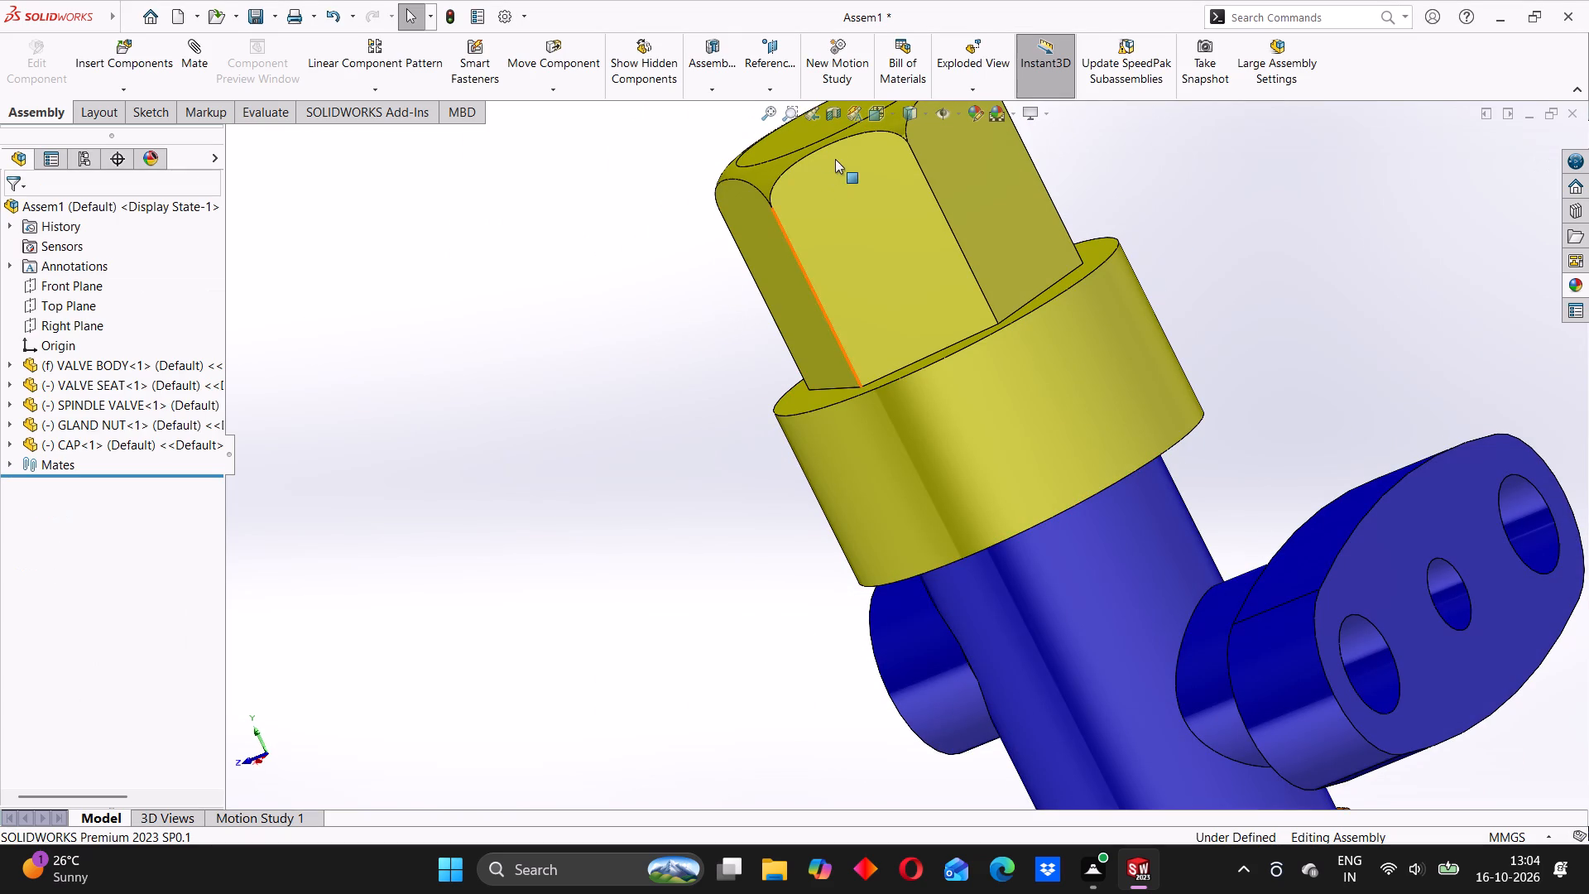
# Preview a Front Plane section through the assembly to examine how the cap sits over the neck and gland nut.
pyautogui.click(828, 119)
pyautogui.moveTo(989, 425); pyautogui.dragTo(867, 462, button='middle')
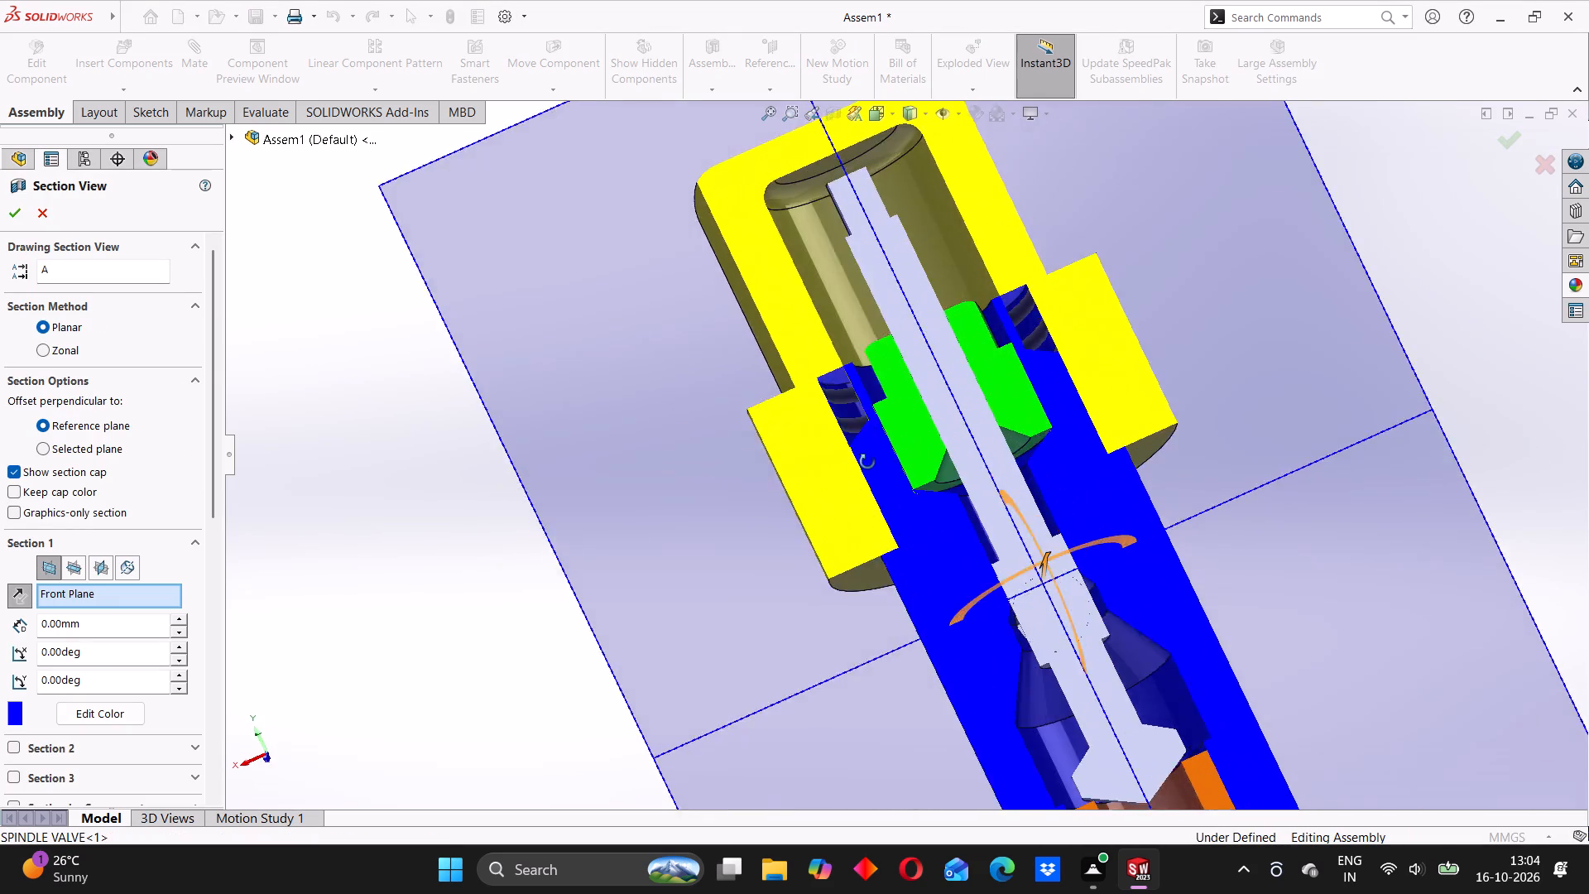
pyautogui.moveTo(867, 462); pyautogui.dragTo(822, 537, button='middle')
pyautogui.moveTo(1055, 349); pyautogui.dragTo(1071, 487, button='middle')
pyautogui.scroll(-3, 1038, 363)
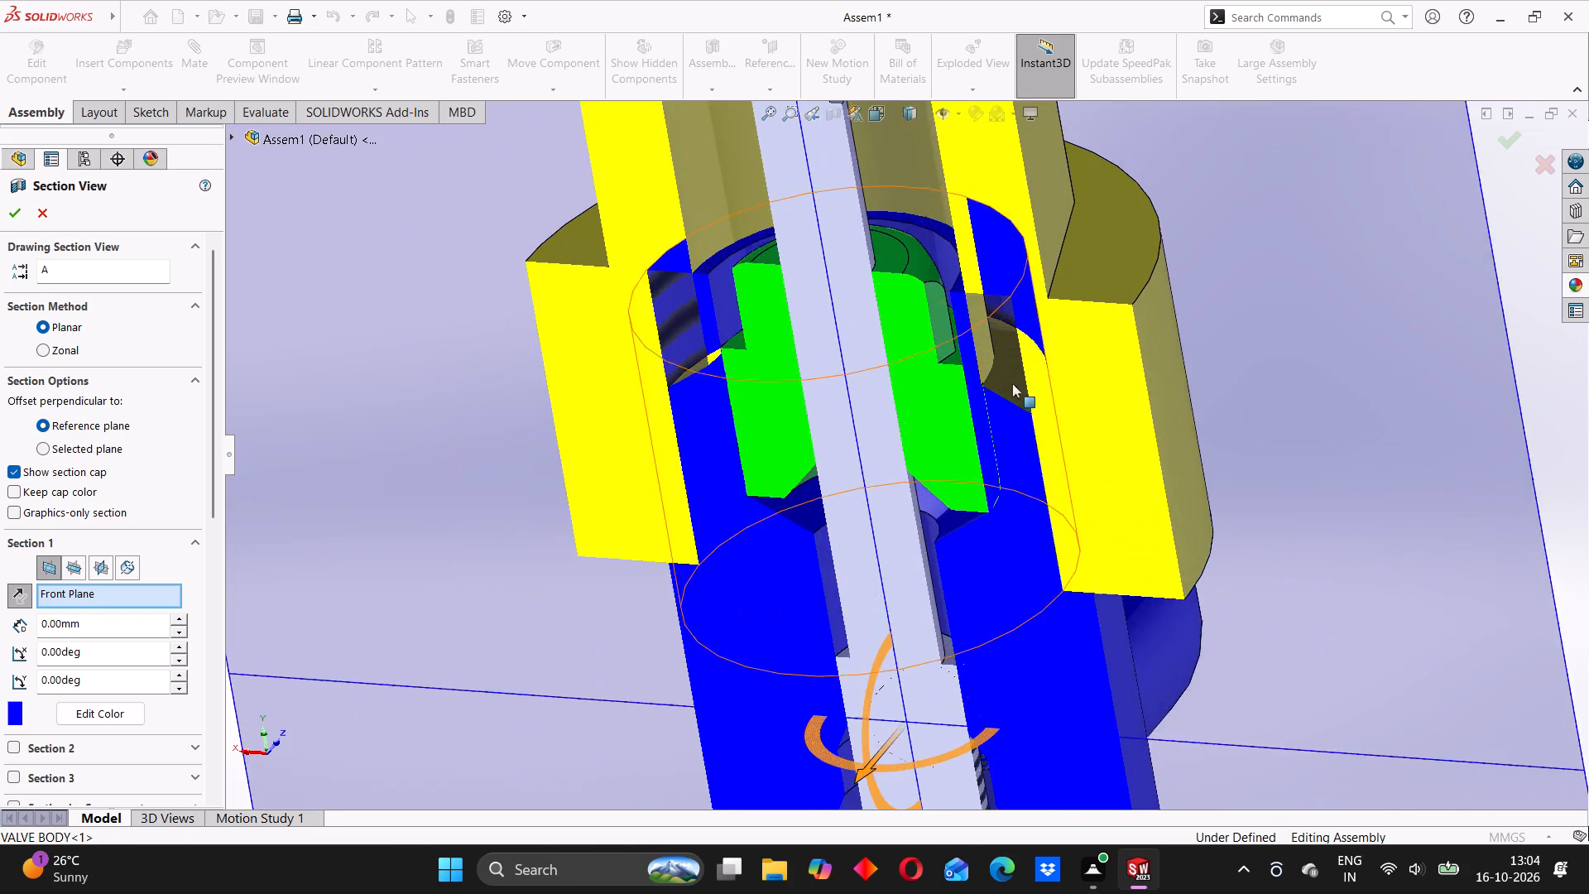
pyautogui.moveTo(970, 413); pyautogui.dragTo(995, 364, button='middle')
pyautogui.moveTo(1010, 355); pyautogui.dragTo(1024, 331, button='middle')
pyautogui.scroll(2, 1054, 336)
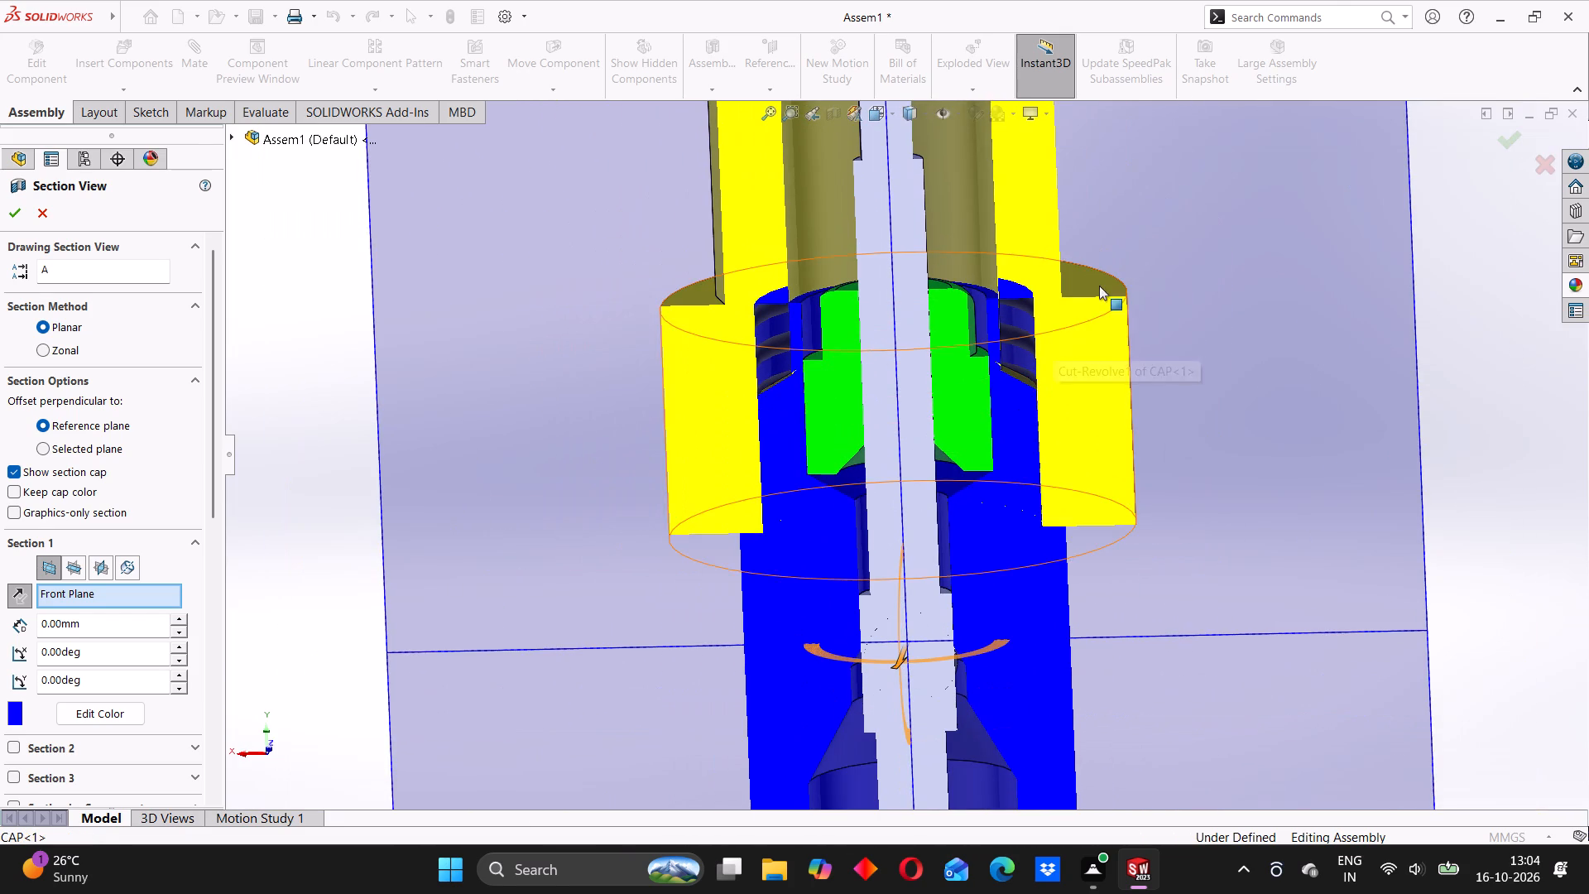
pyautogui.click(1533, 172)
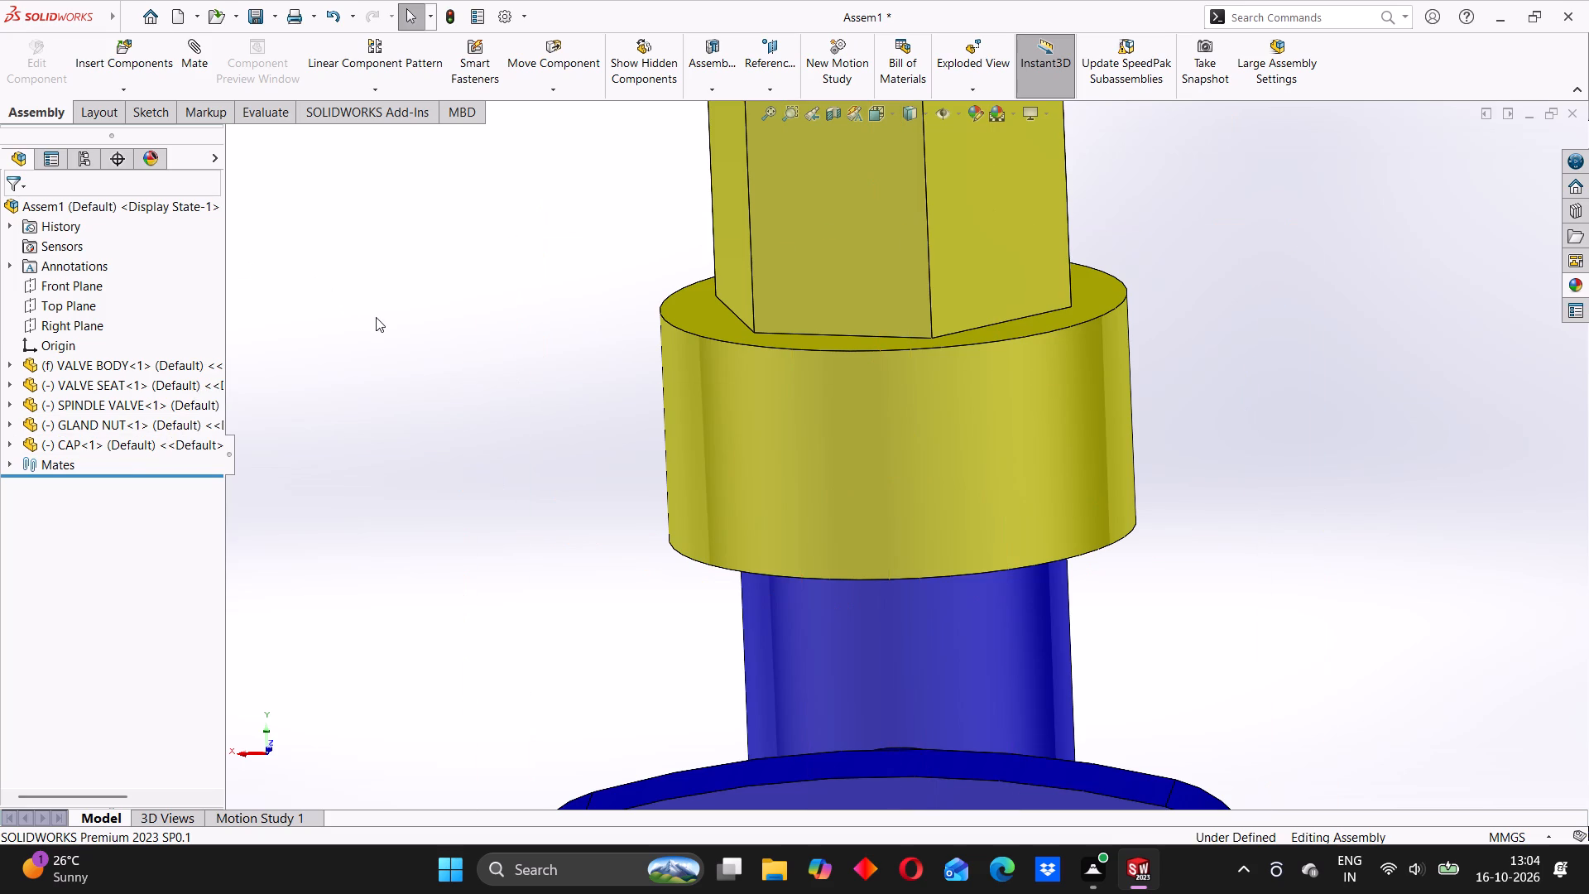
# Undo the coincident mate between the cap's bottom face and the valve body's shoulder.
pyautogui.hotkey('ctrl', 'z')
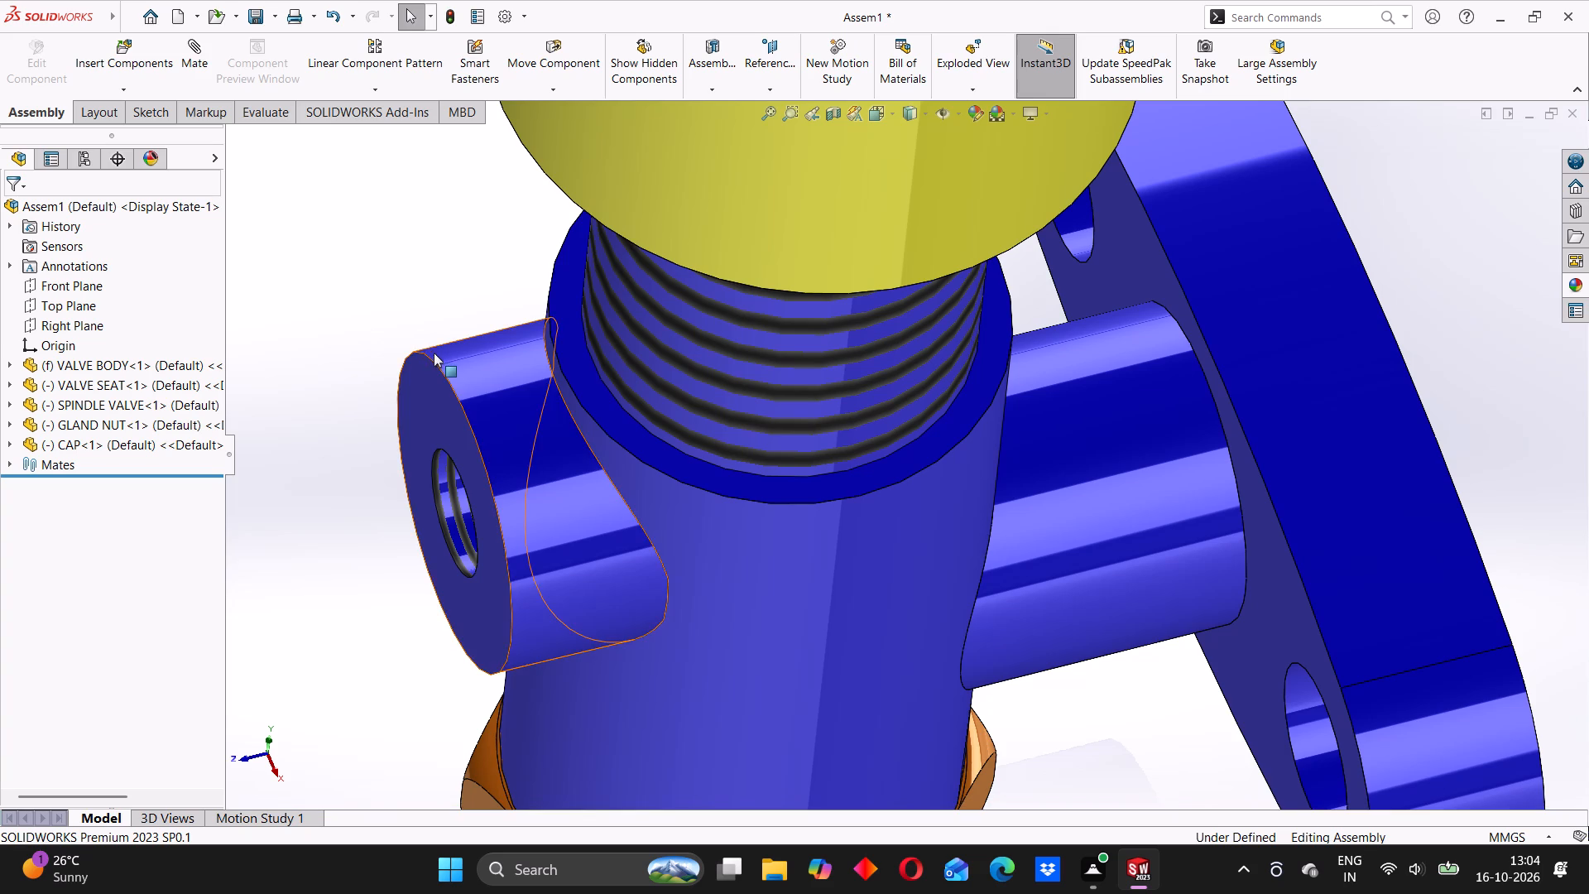
# Examine the raised cap, its underside and stepped bore relative to the spindle valve tip and threaded neck.
pyautogui.scroll(3, 727, 326)
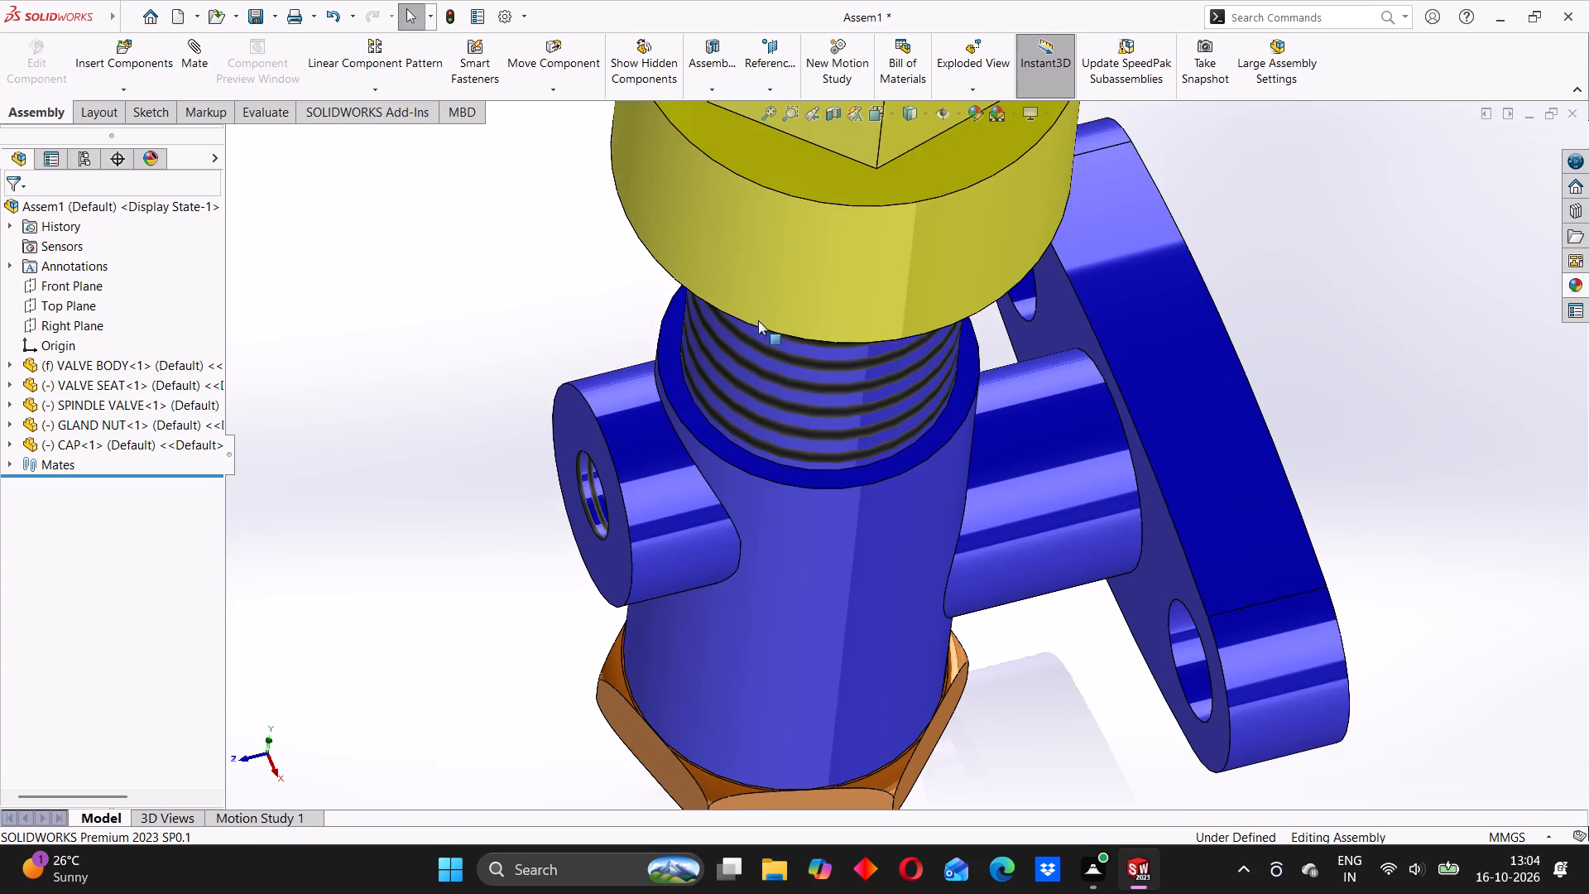
pyautogui.scroll(1, 847, 362)
pyautogui.moveTo(876, 416); pyautogui.dragTo(838, 344, button='middle')
pyautogui.scroll(1, 867, 397)
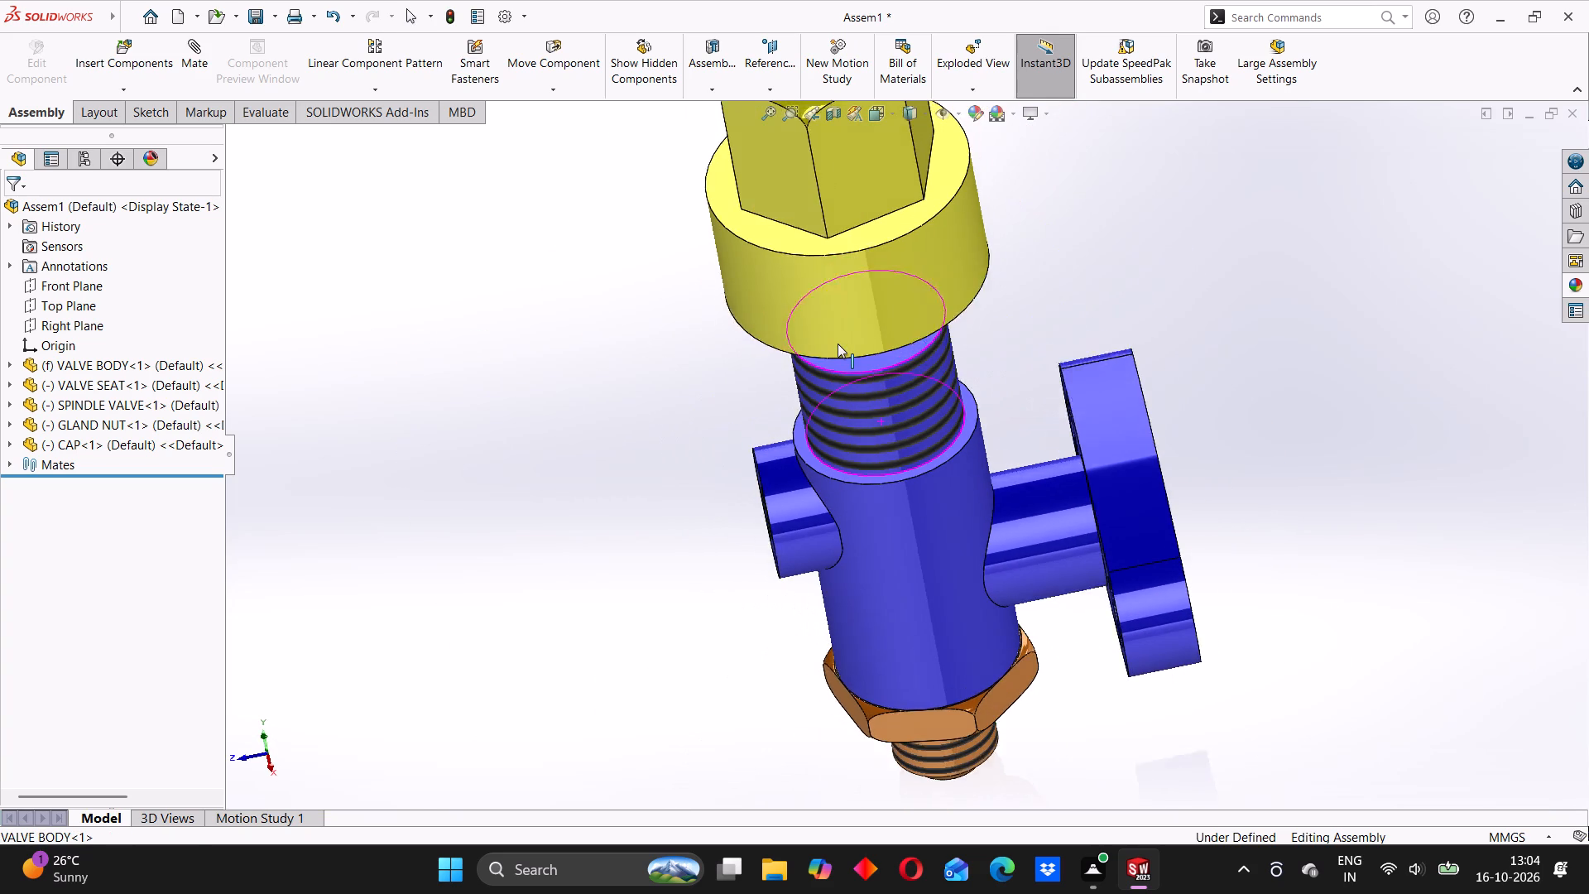
pyautogui.moveTo(838, 344); pyautogui.dragTo(840, 347, button='middle')
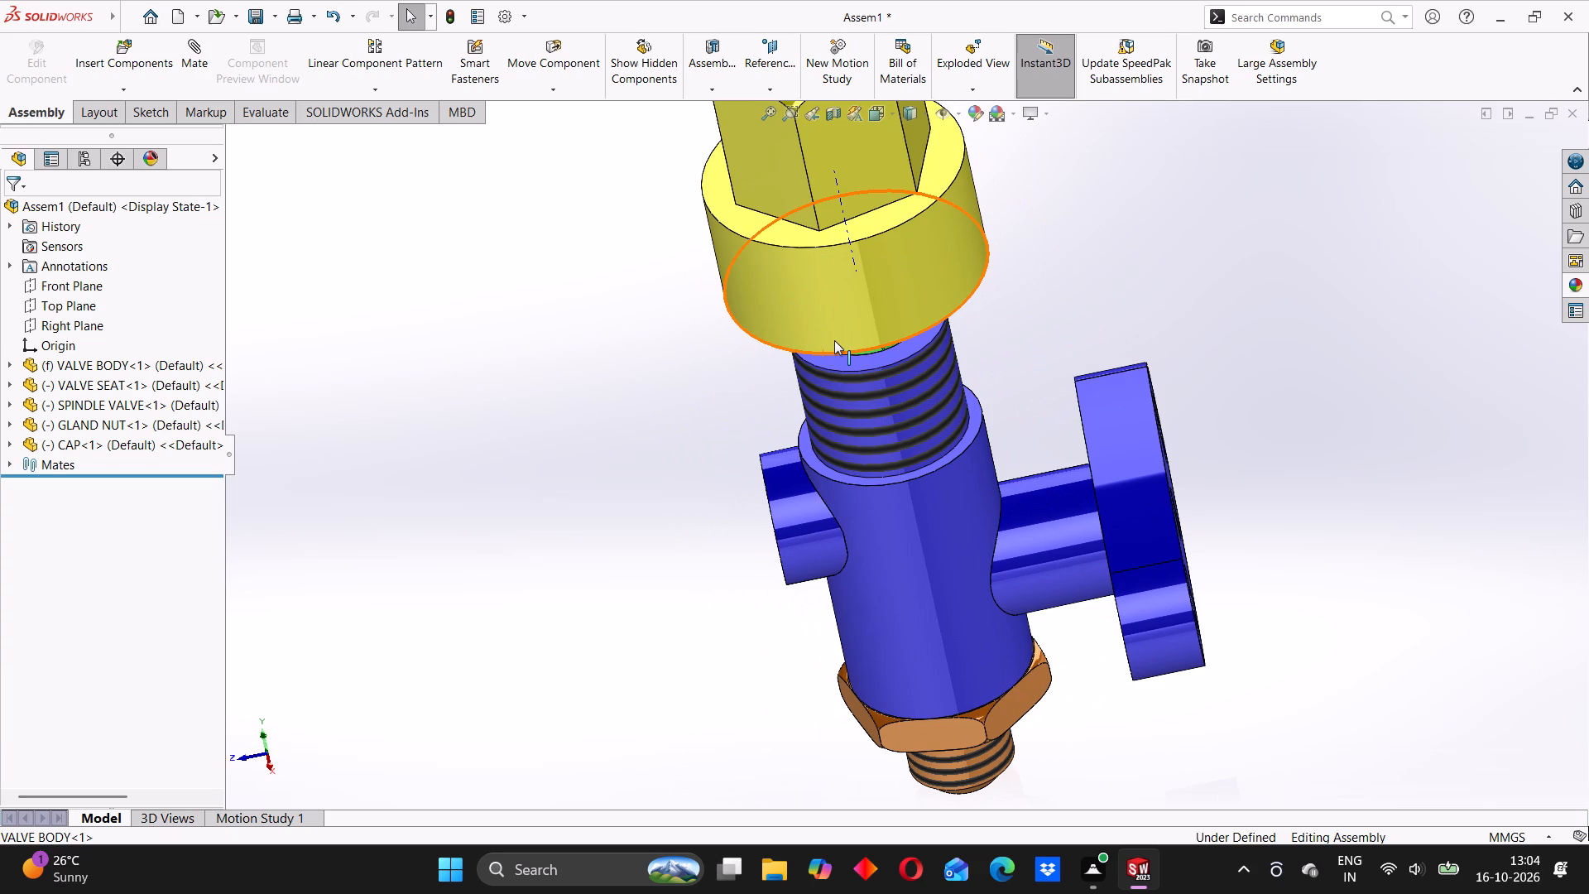
pyautogui.scroll(1, 834, 340)
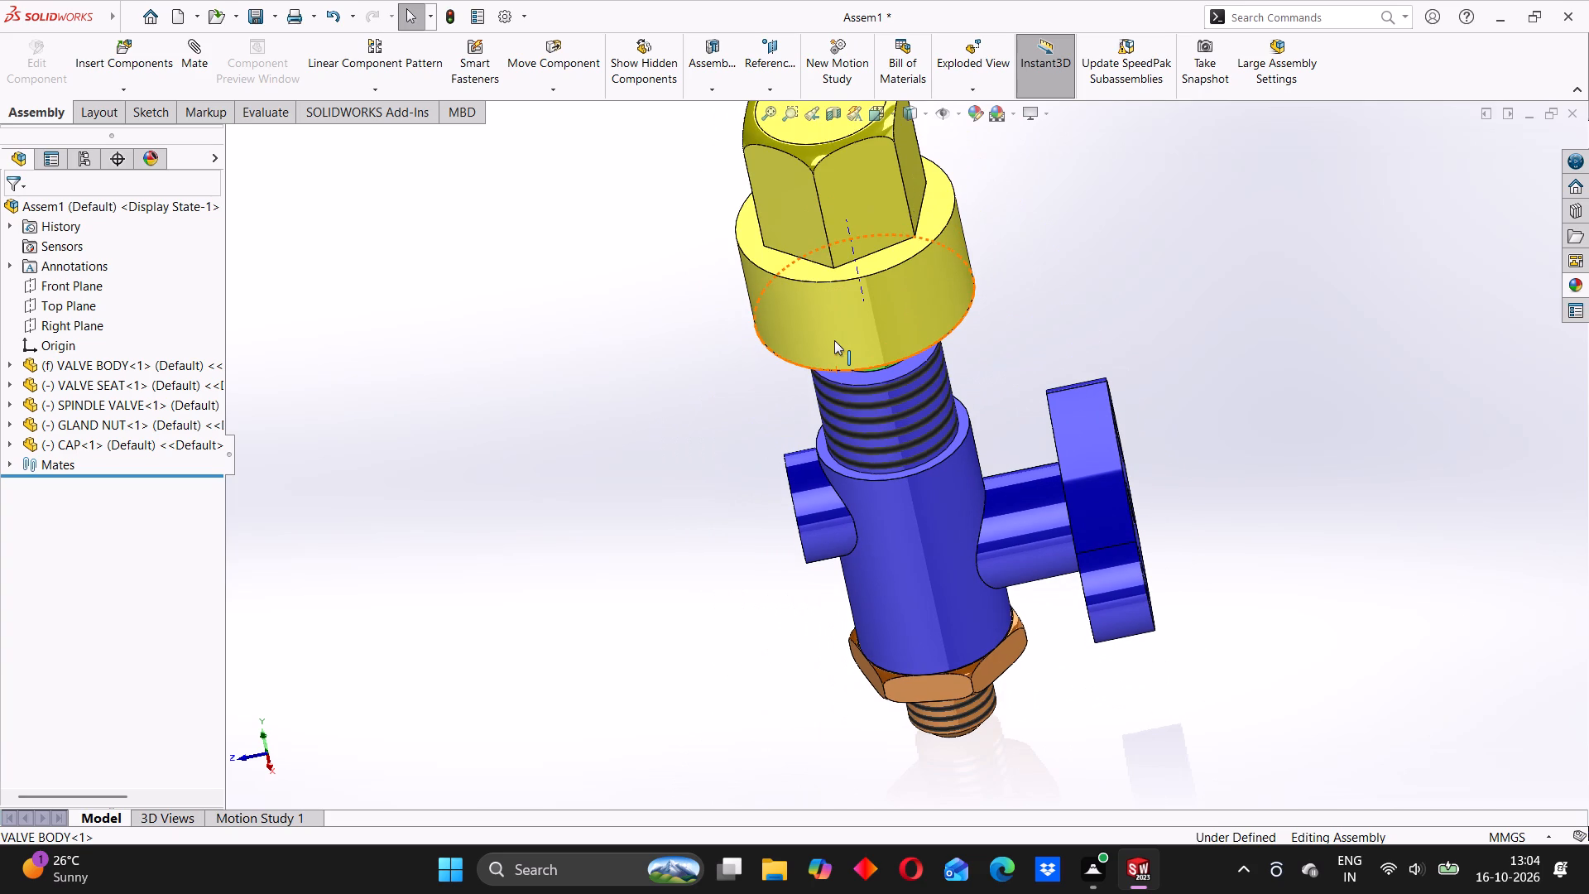
pyautogui.scroll(3, 859, 322)
pyautogui.moveTo(864, 425); pyautogui.dragTo(864, 288, button='middle')
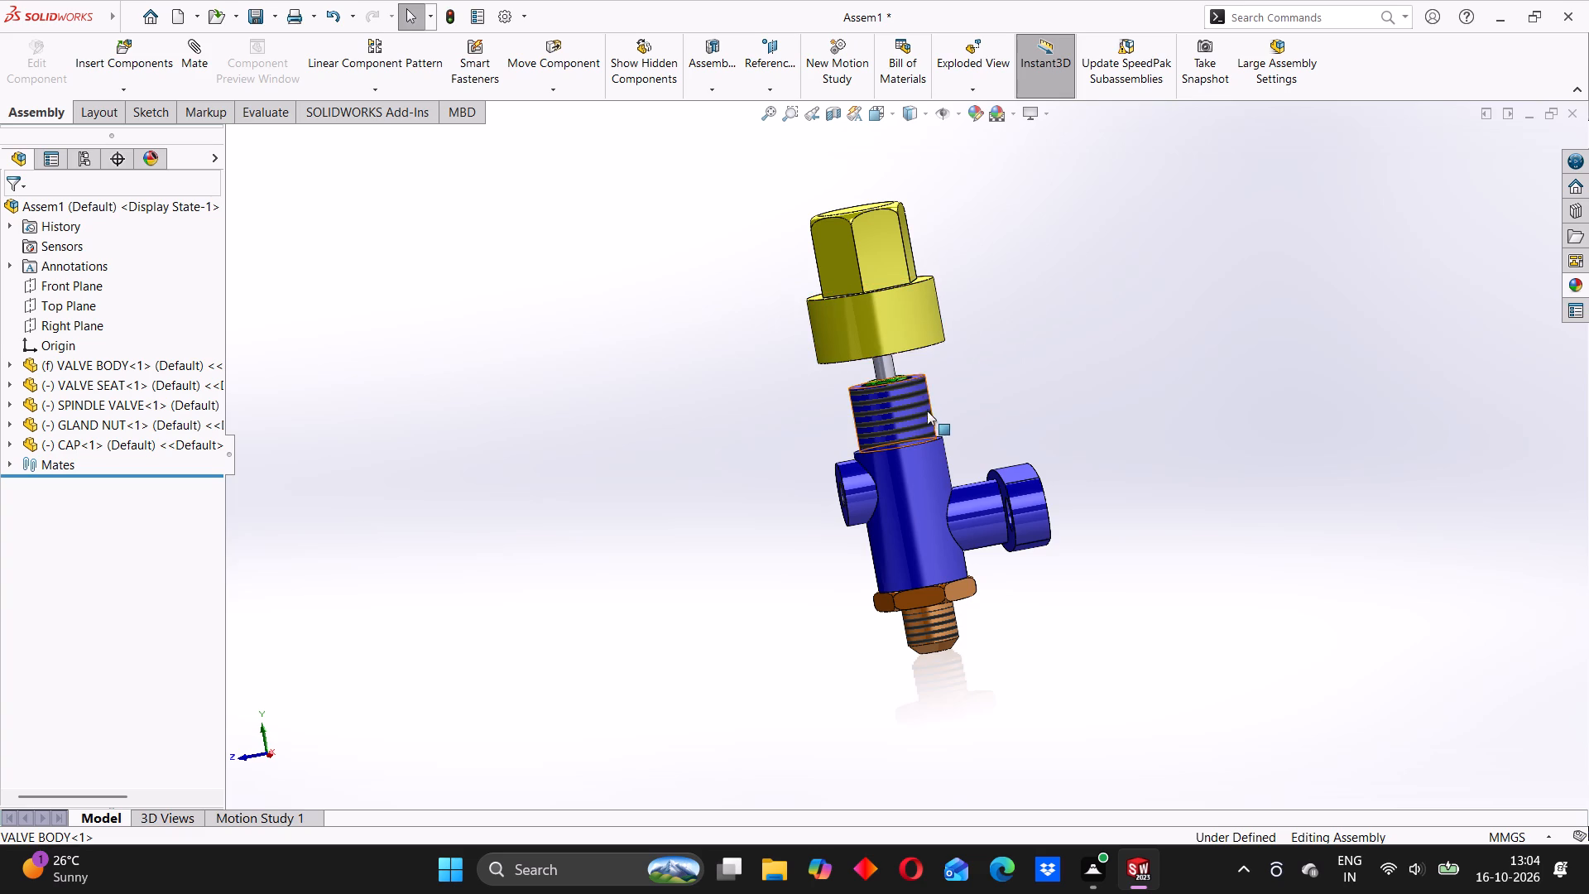
pyautogui.moveTo(927, 411); pyautogui.dragTo(880, 281, button='middle')
pyautogui.scroll(-3, 897, 307)
pyautogui.moveTo(865, 389); pyautogui.dragTo(828, 325, button='middle')
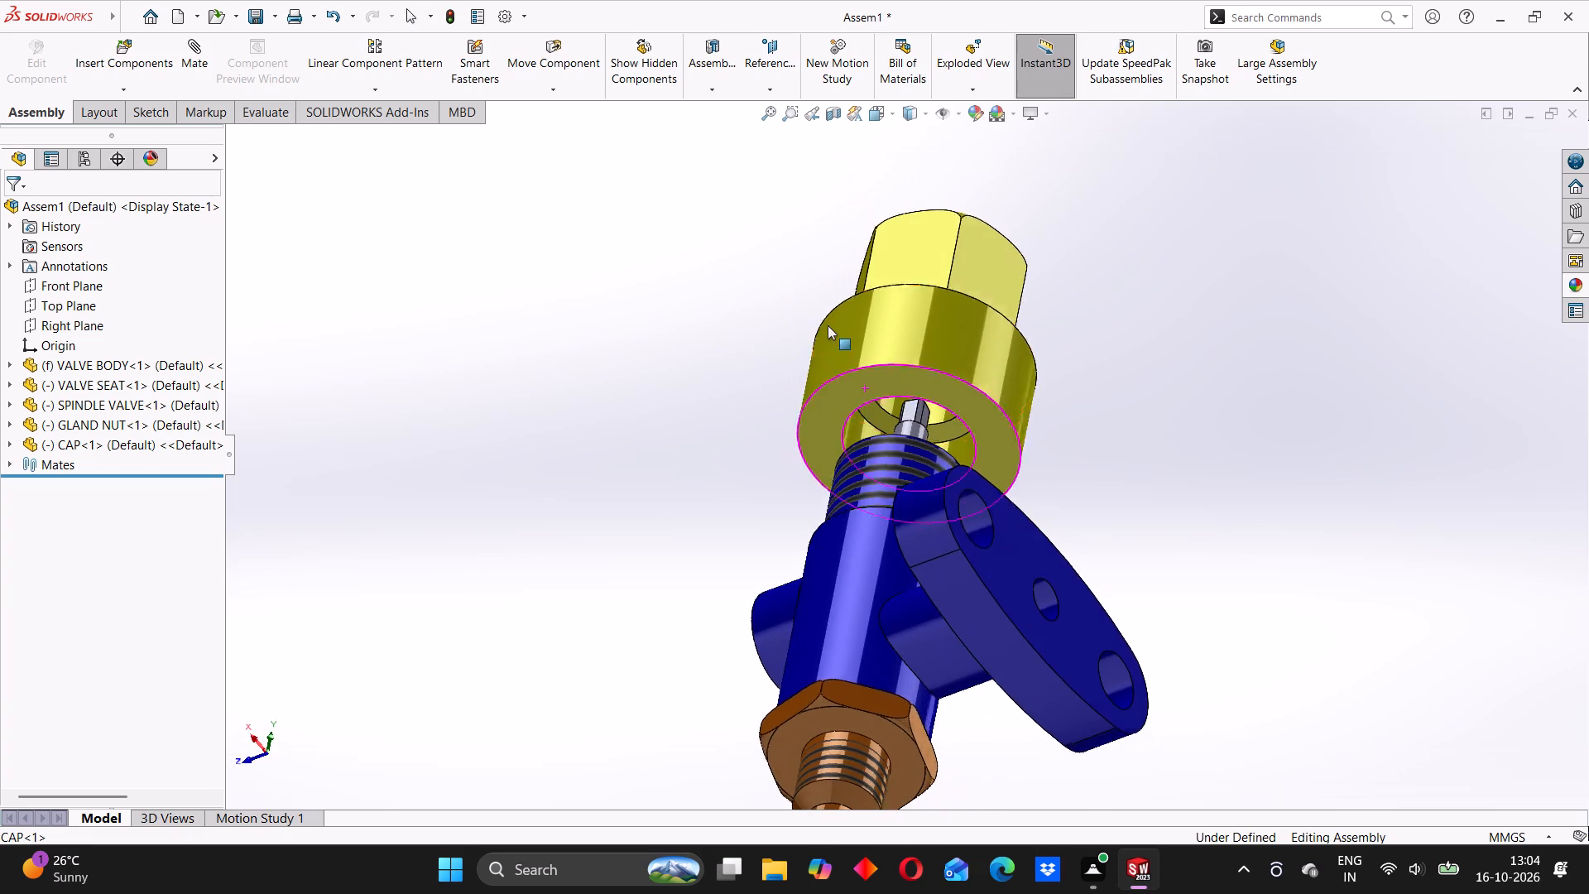
pyautogui.moveTo(828, 325); pyautogui.dragTo(828, 327, button='middle')
pyautogui.scroll(-5, 908, 397)
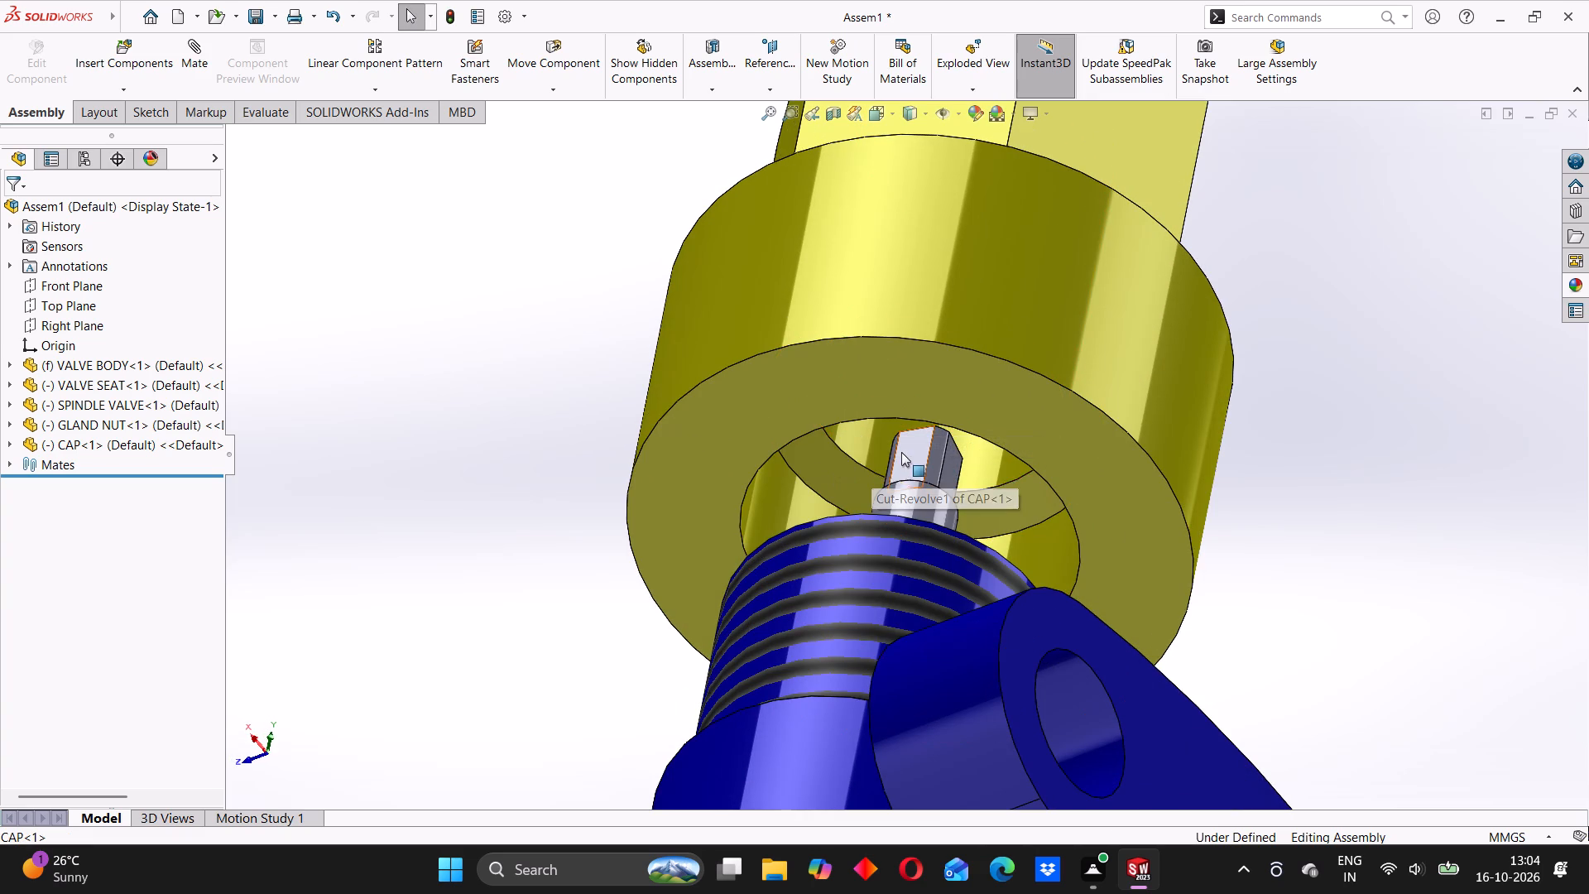
pyautogui.scroll(2, 1006, 345)
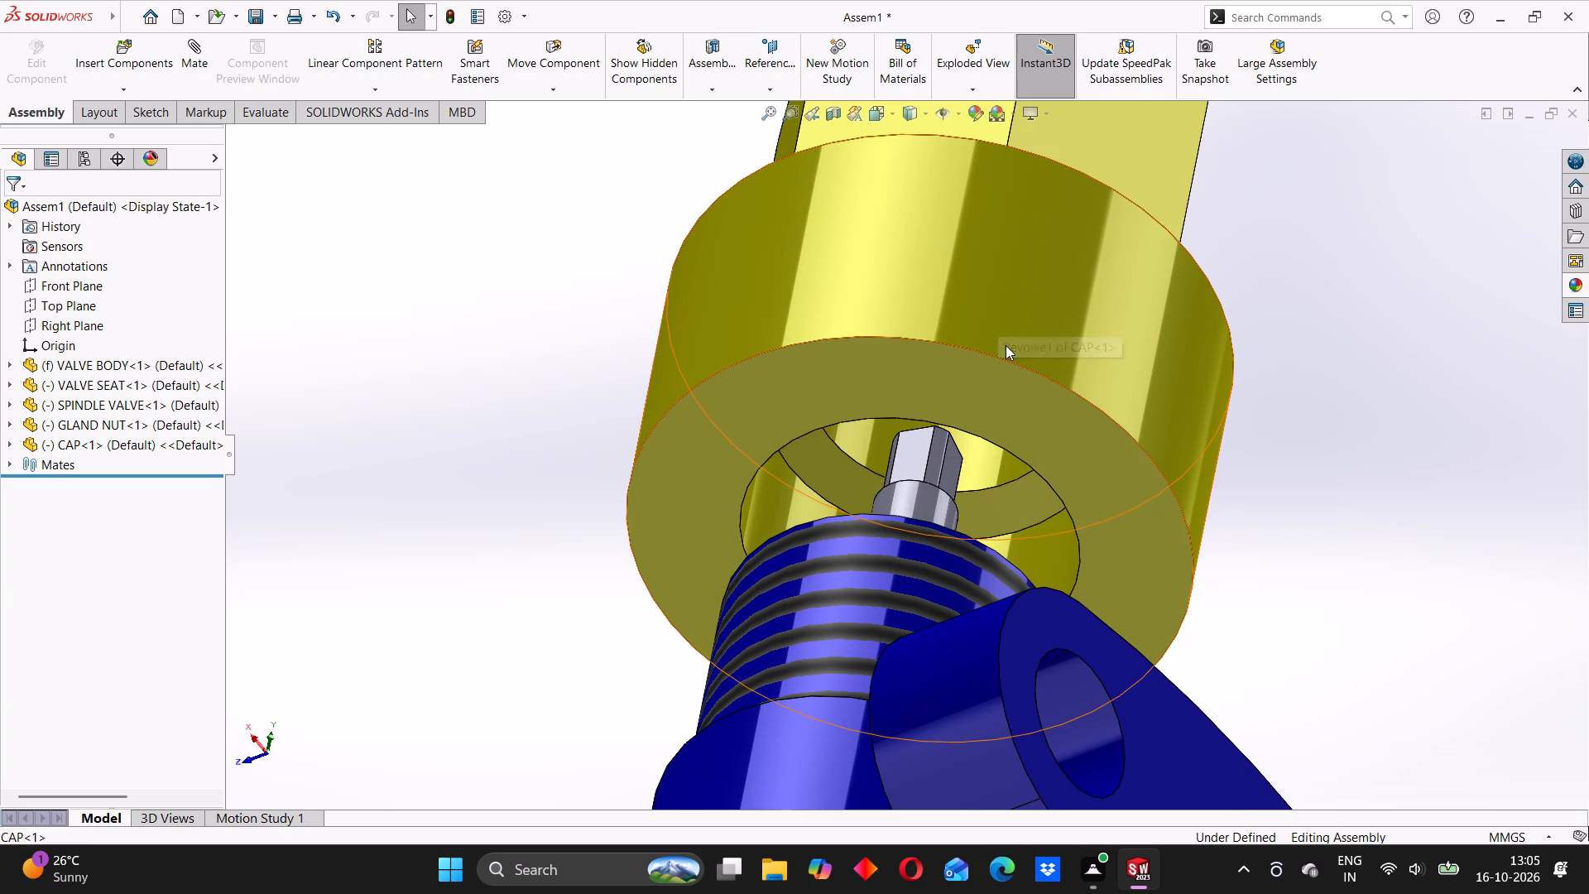
pyautogui.moveTo(1009, 336); pyautogui.dragTo(995, 505, button='middle')
pyautogui.scroll(8, 977, 425)
pyautogui.moveTo(913, 405); pyautogui.dragTo(958, 424, button='middle')
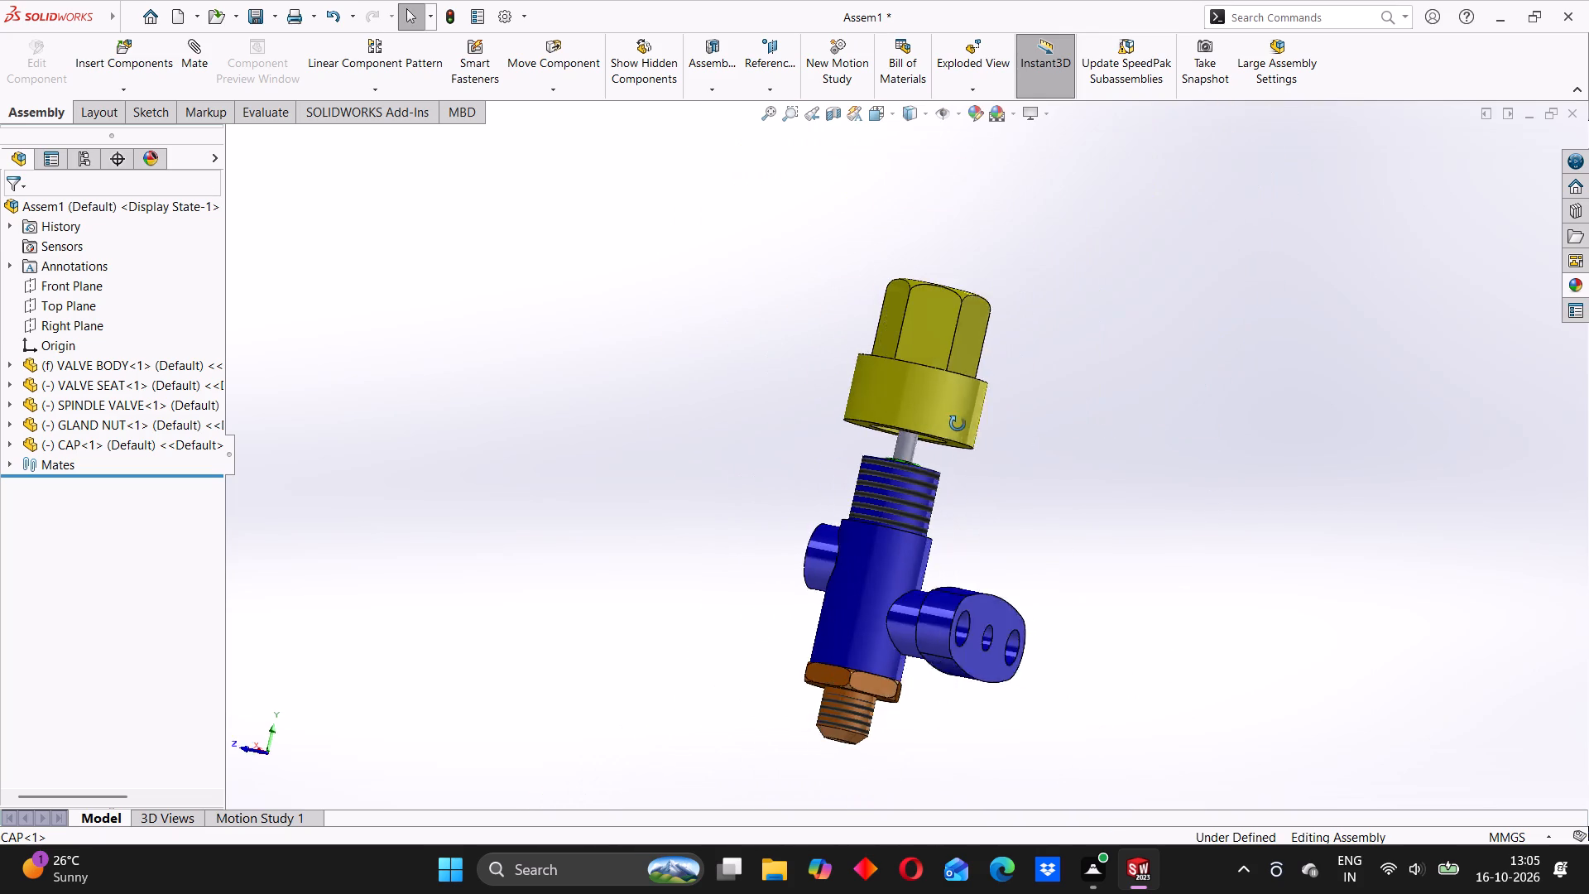
pyautogui.moveTo(958, 424); pyautogui.dragTo(1093, 574, button='middle')
pyautogui.moveTo(964, 397); pyautogui.dragTo(891, 342, button='middle')
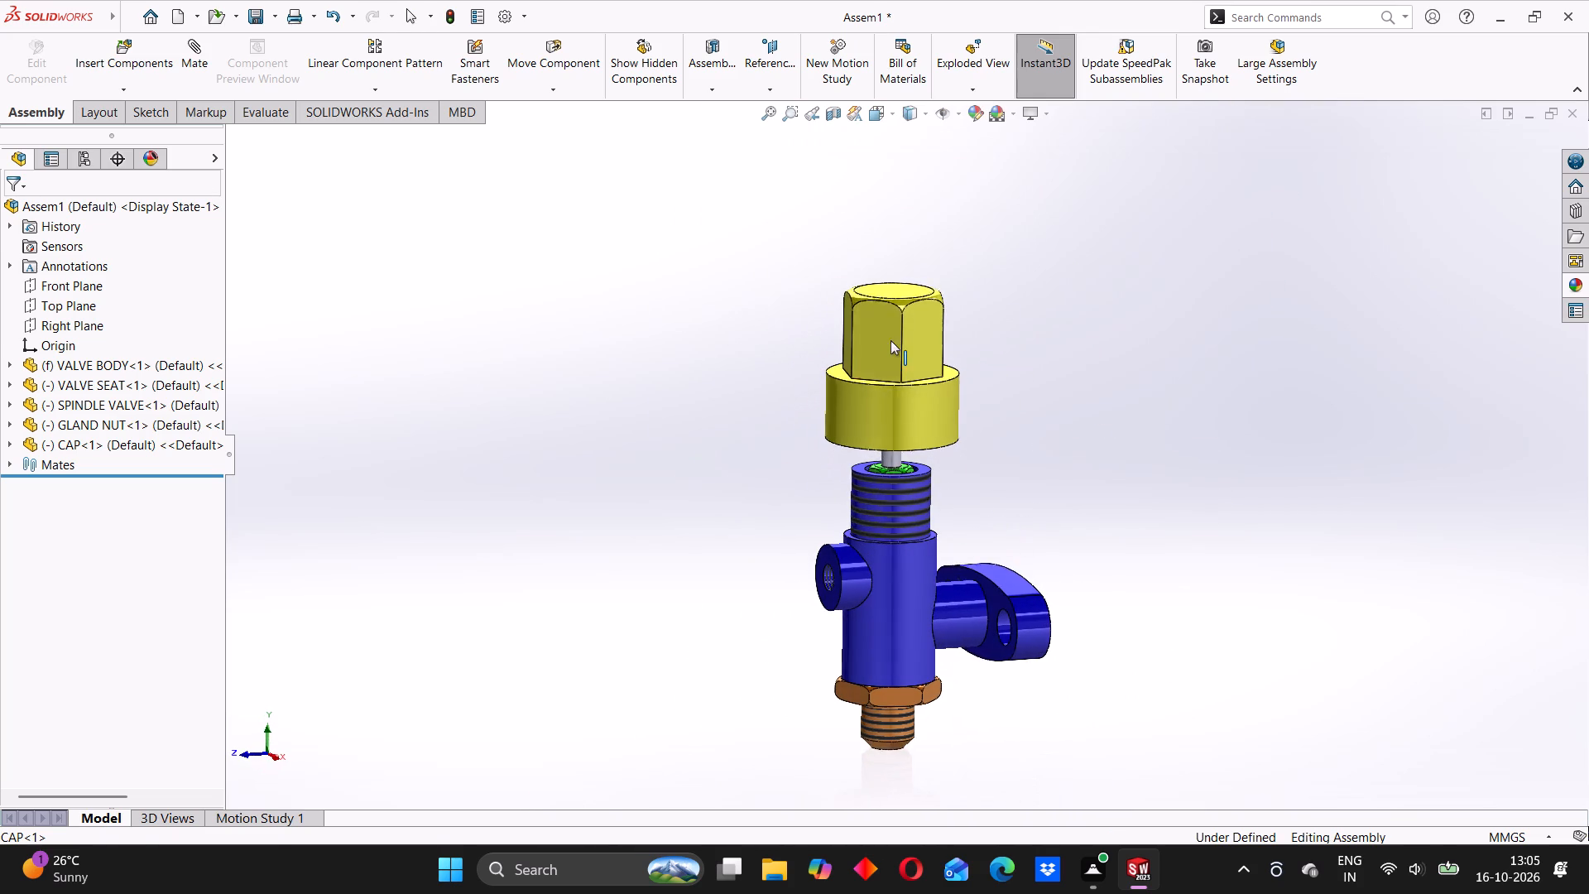
# Apply a planar section view of the assembly on the Front Plane.
pyautogui.click(832, 110)
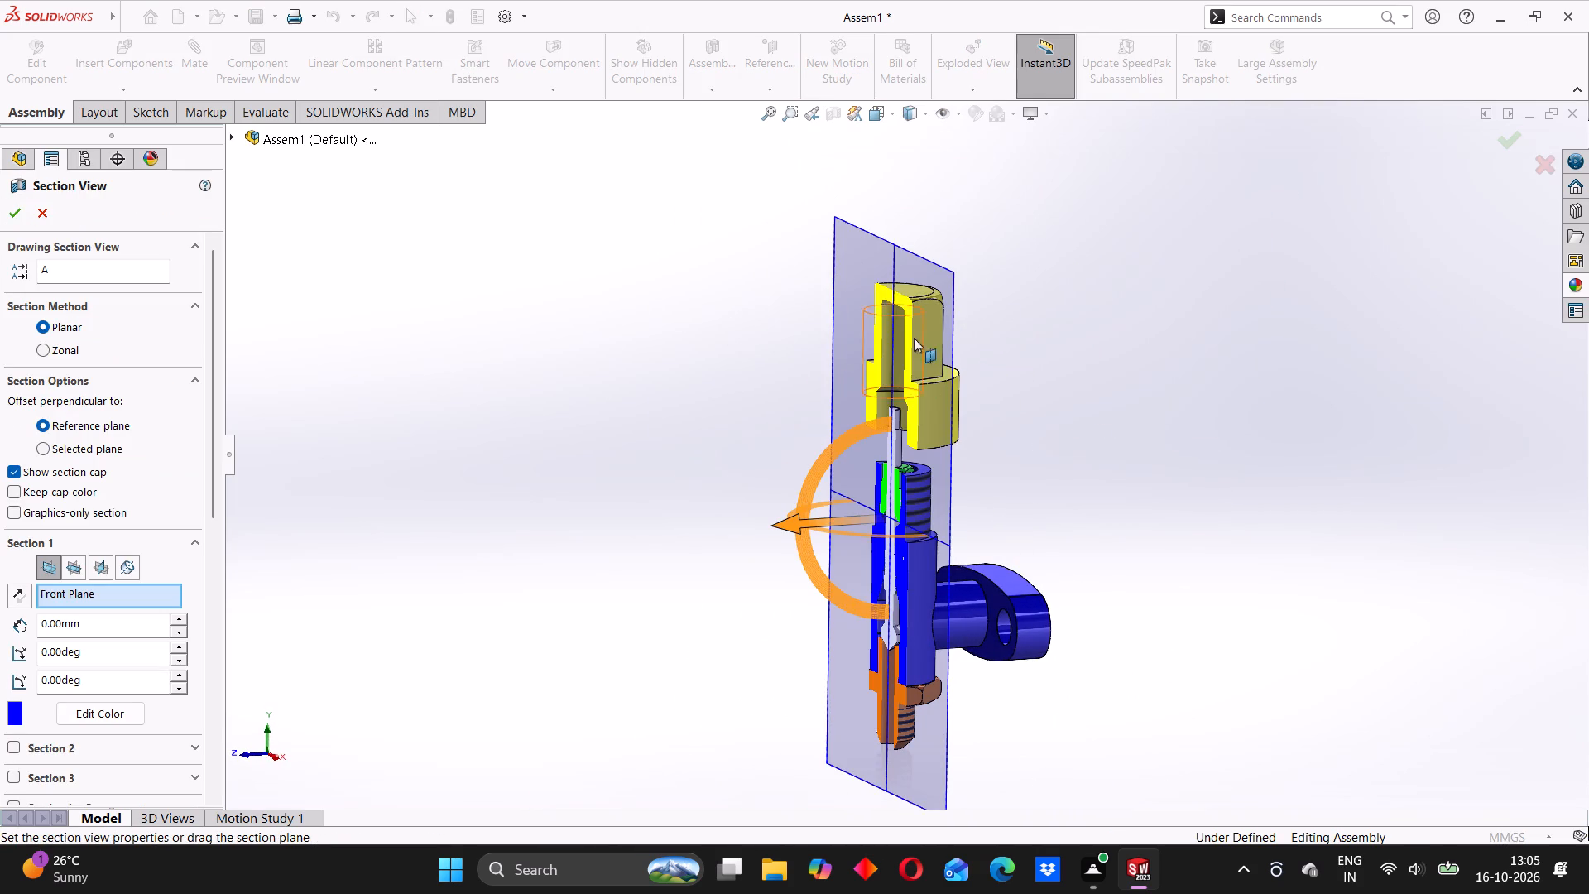
pyautogui.click(1503, 142)
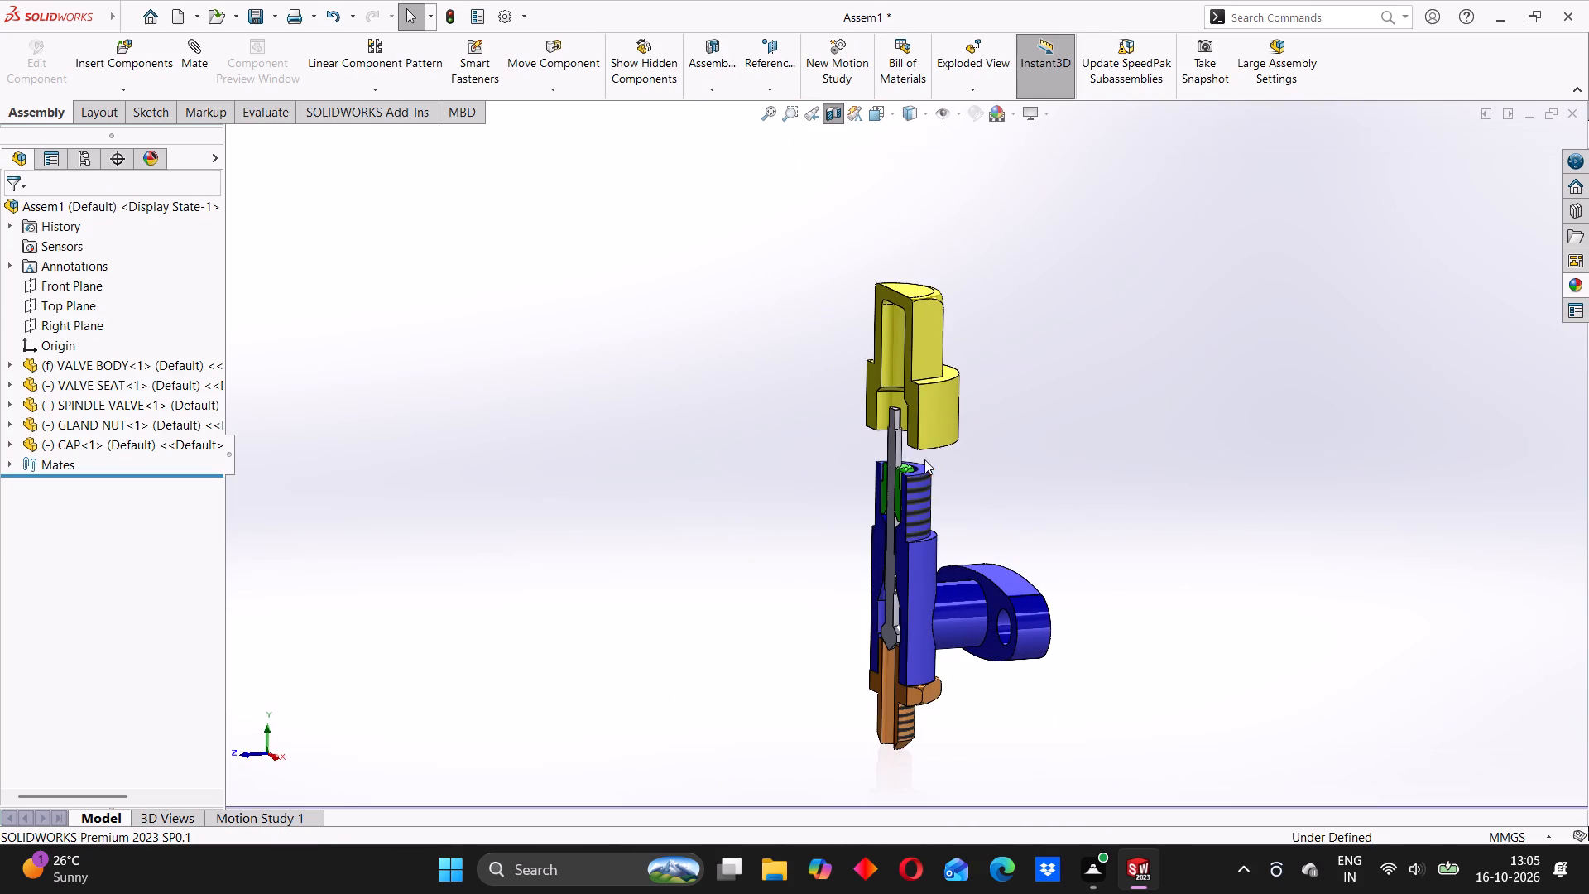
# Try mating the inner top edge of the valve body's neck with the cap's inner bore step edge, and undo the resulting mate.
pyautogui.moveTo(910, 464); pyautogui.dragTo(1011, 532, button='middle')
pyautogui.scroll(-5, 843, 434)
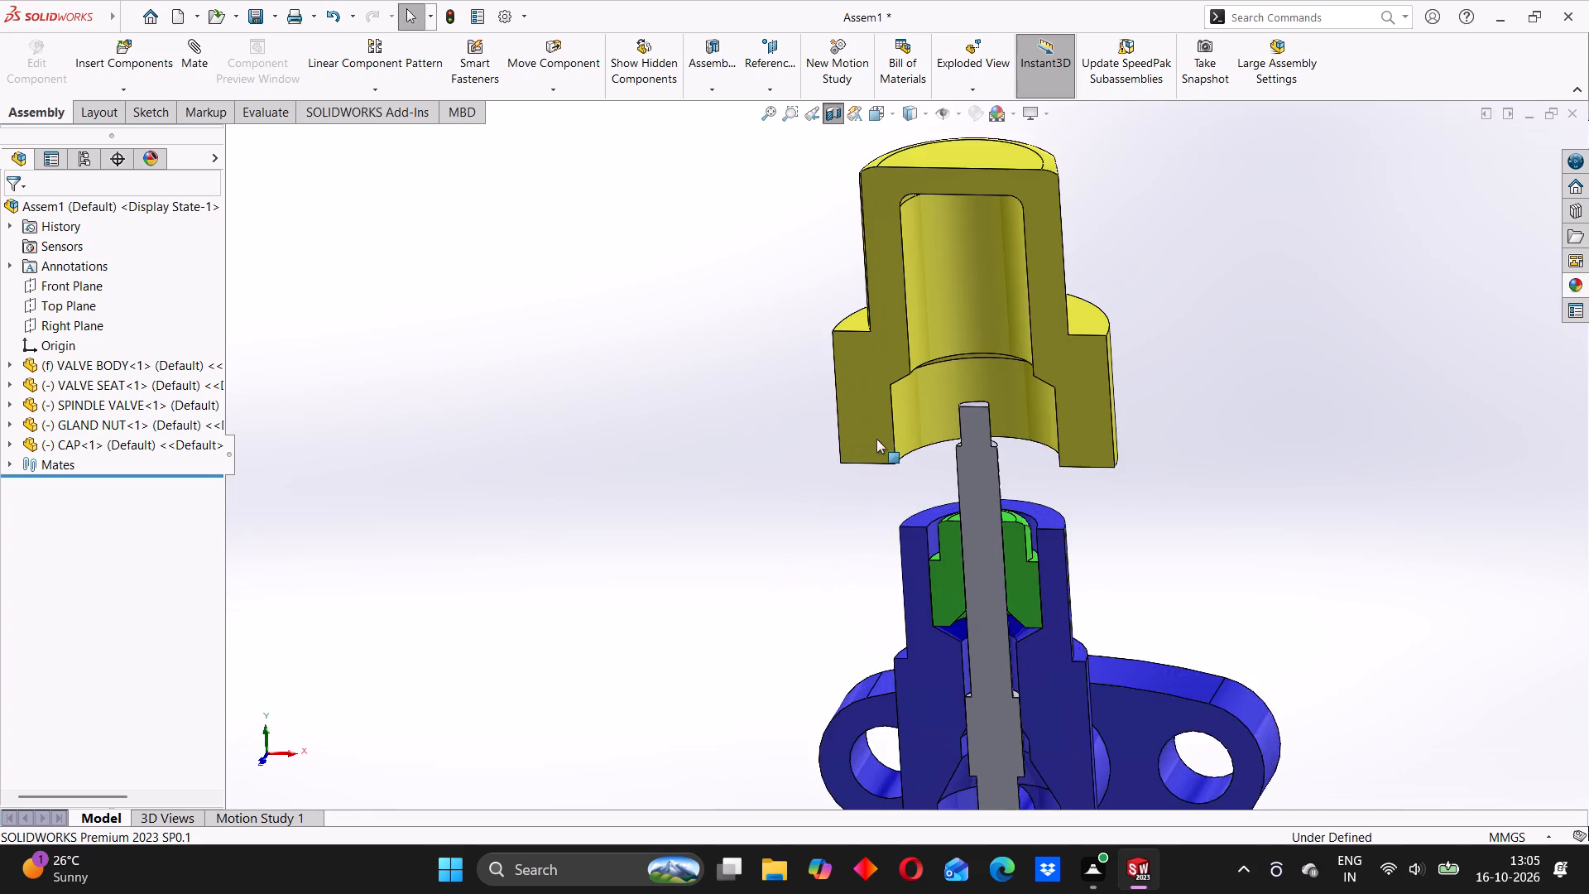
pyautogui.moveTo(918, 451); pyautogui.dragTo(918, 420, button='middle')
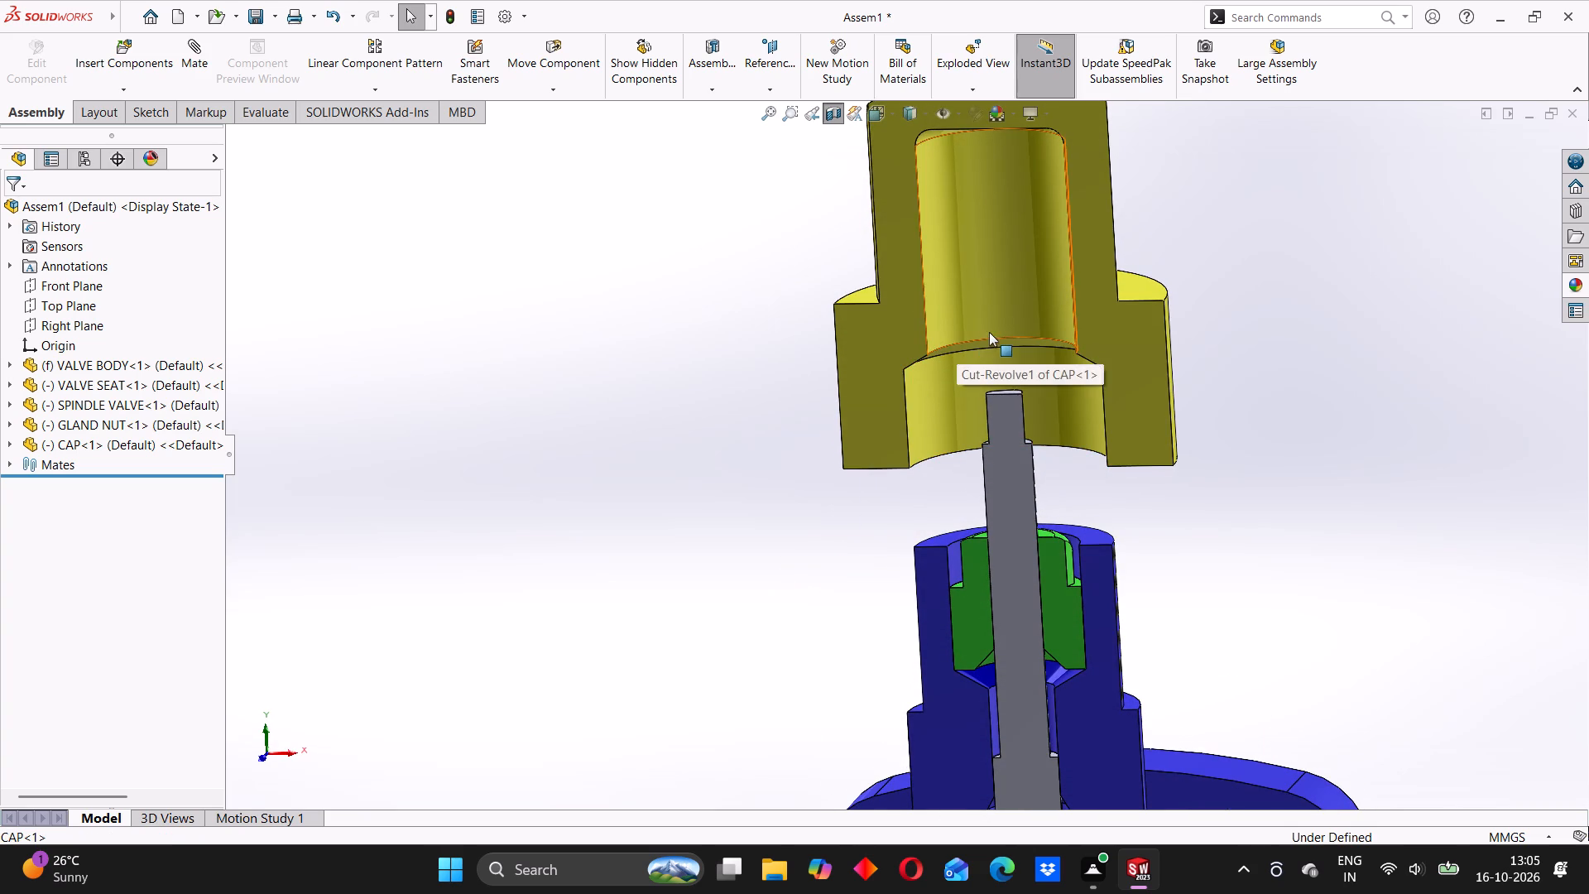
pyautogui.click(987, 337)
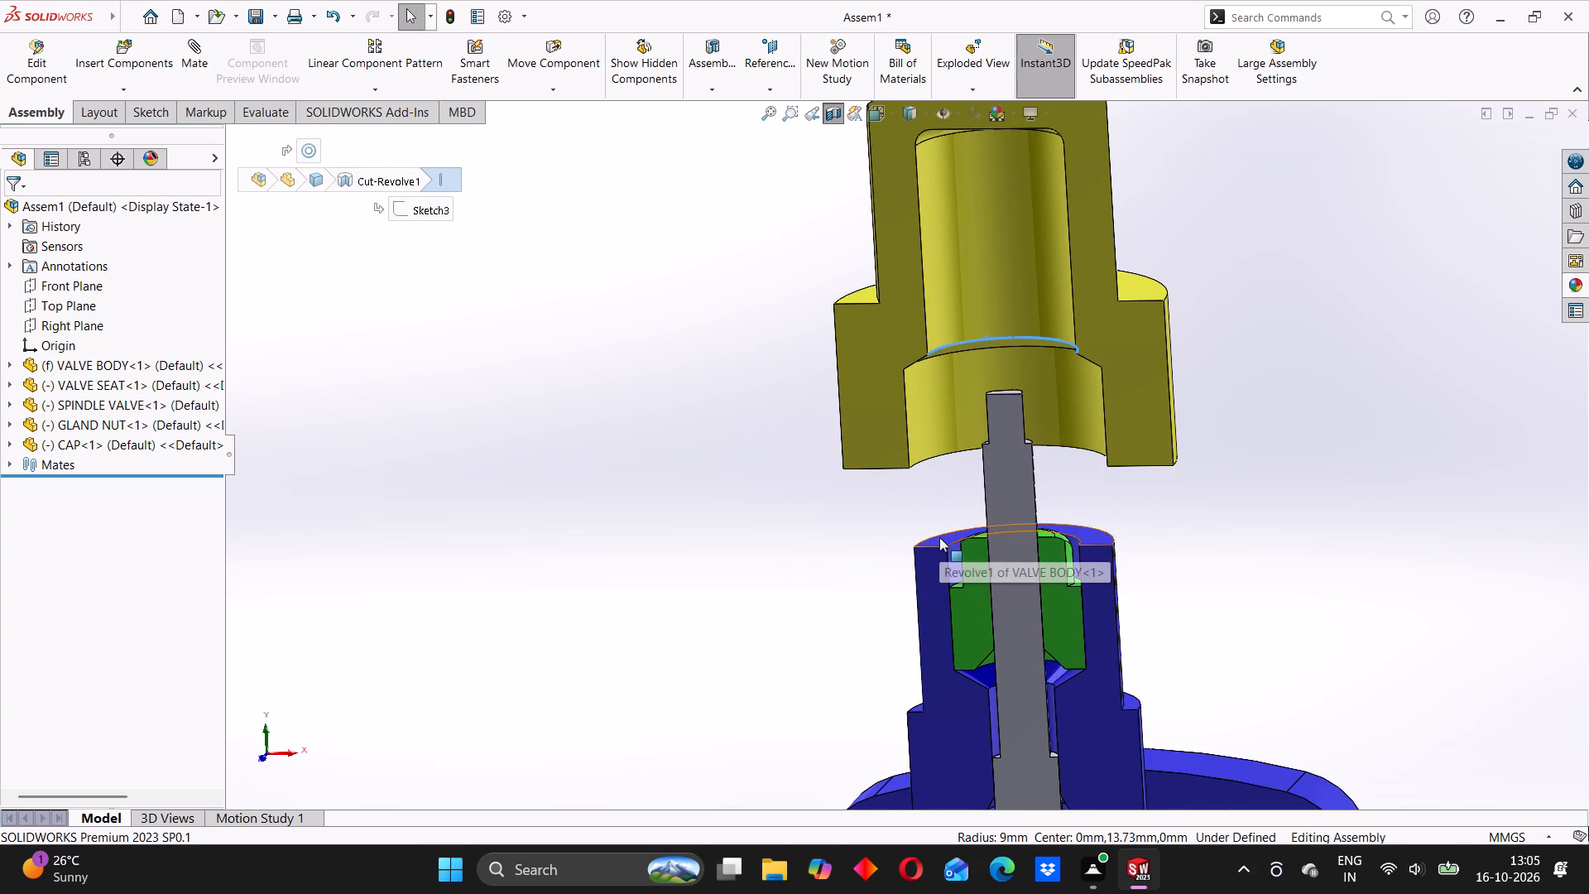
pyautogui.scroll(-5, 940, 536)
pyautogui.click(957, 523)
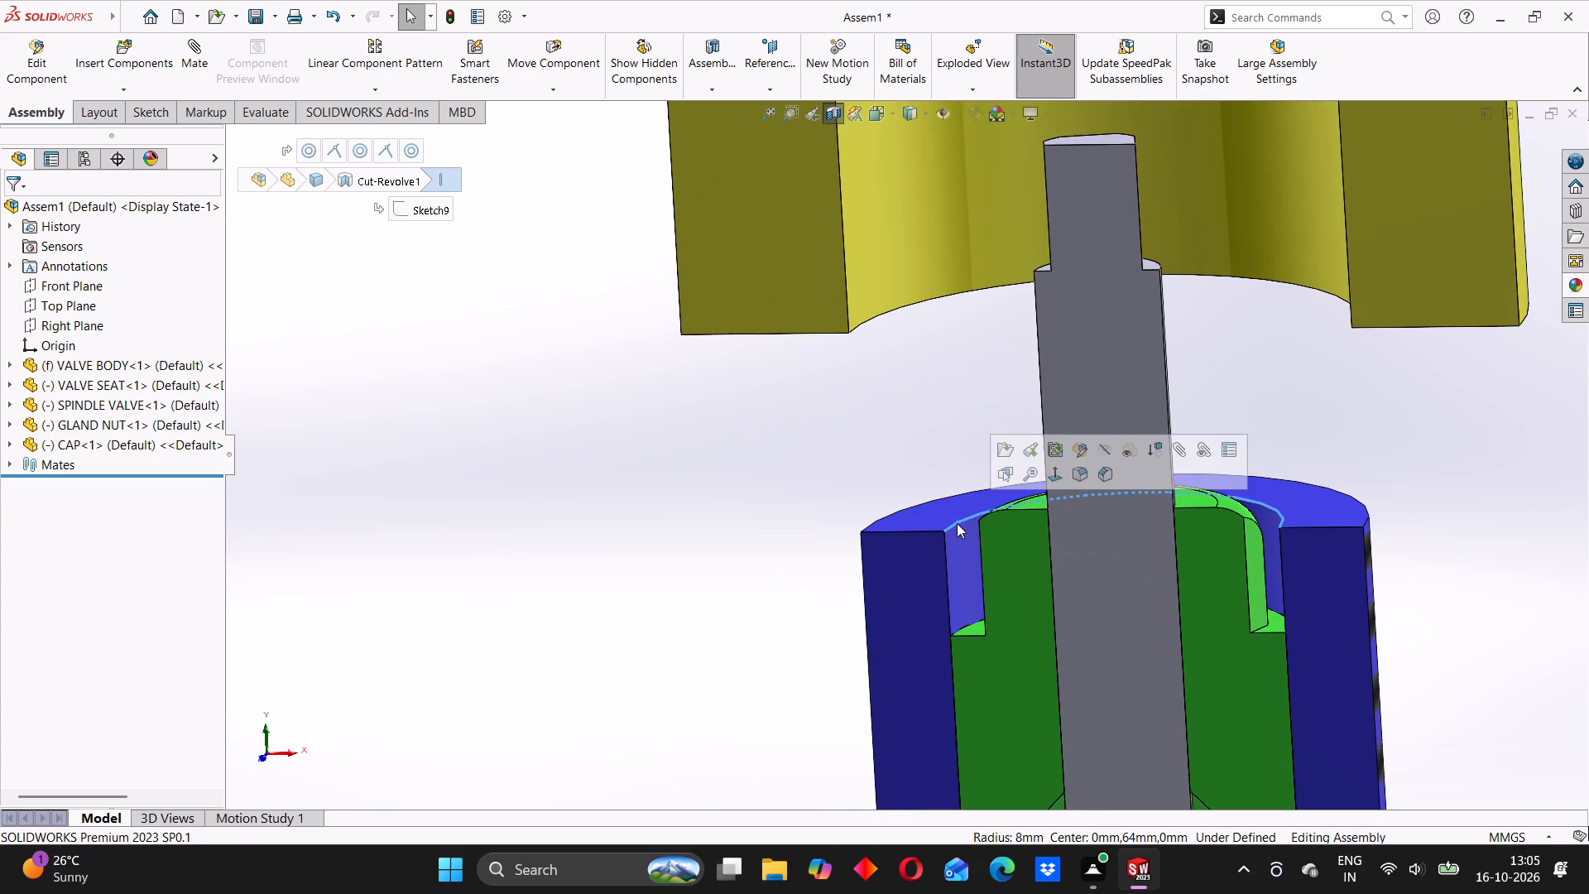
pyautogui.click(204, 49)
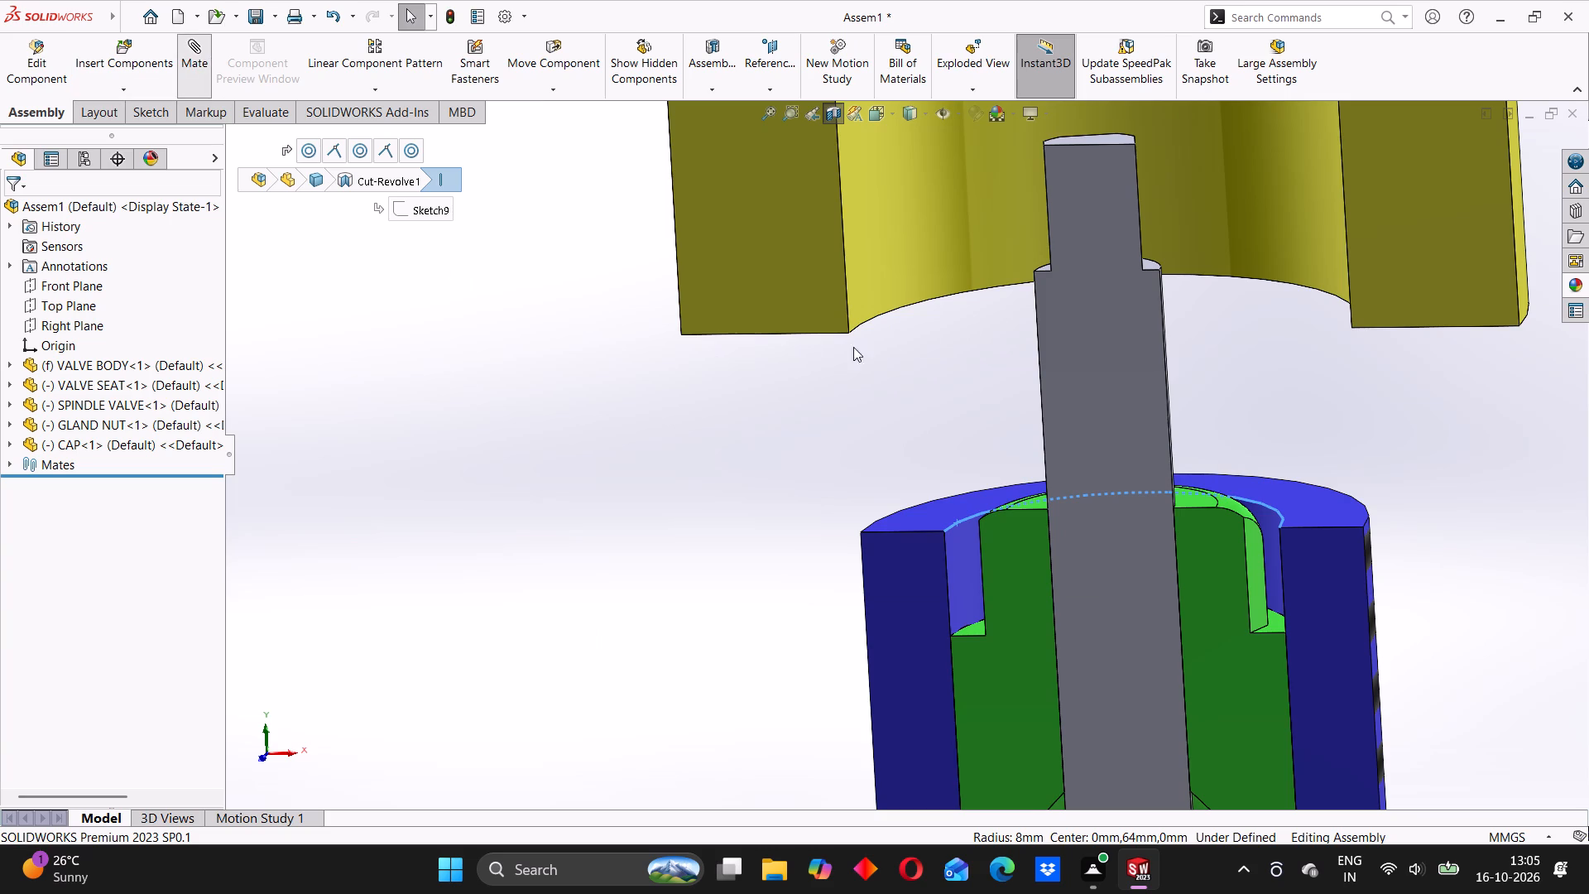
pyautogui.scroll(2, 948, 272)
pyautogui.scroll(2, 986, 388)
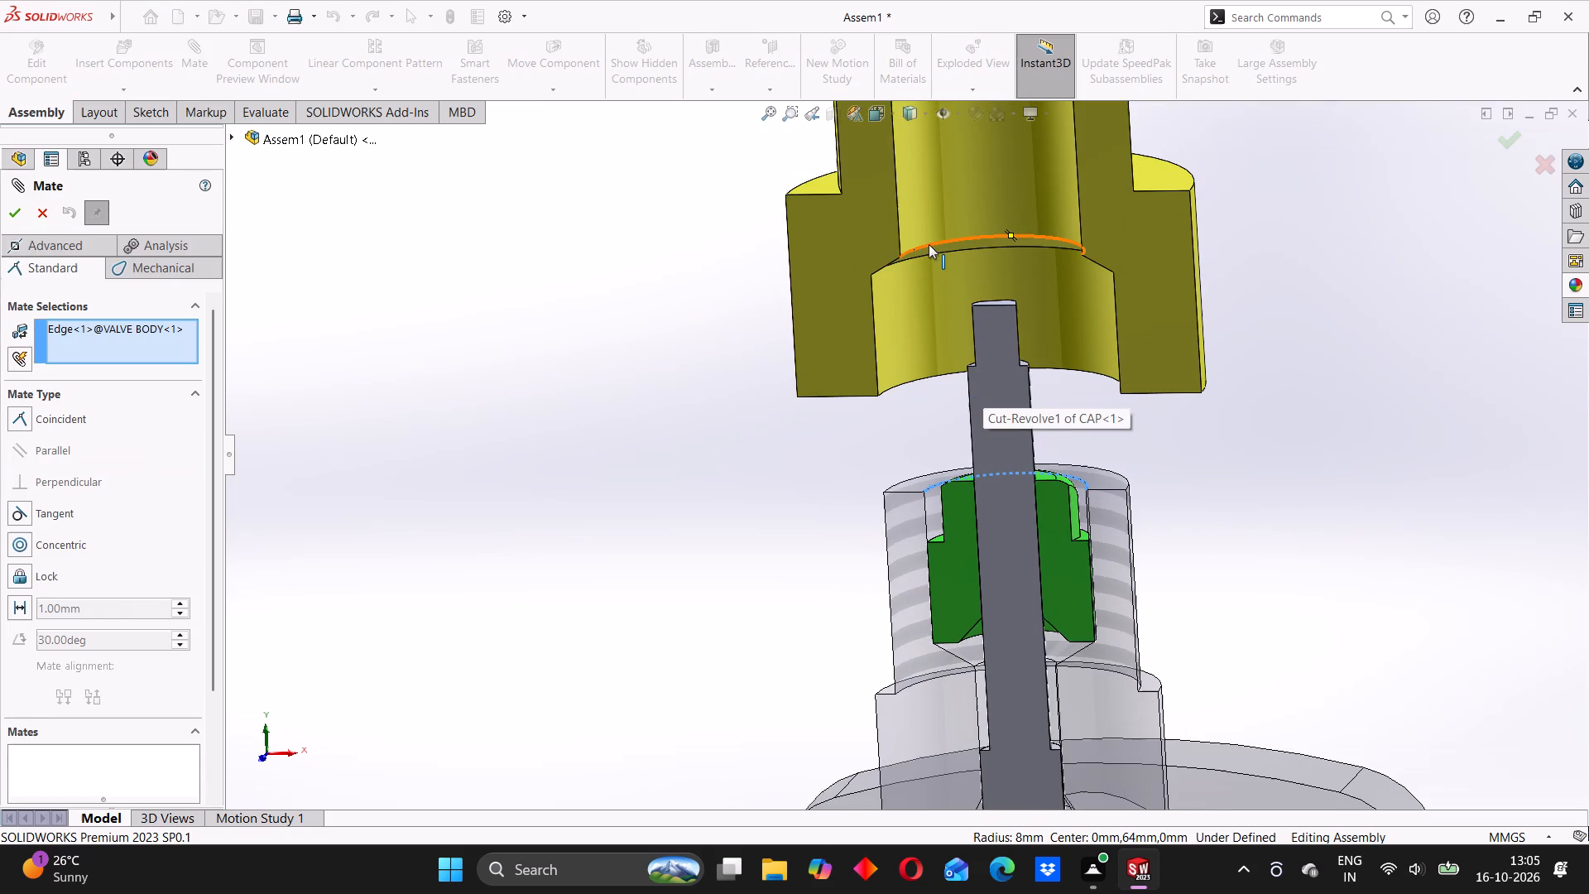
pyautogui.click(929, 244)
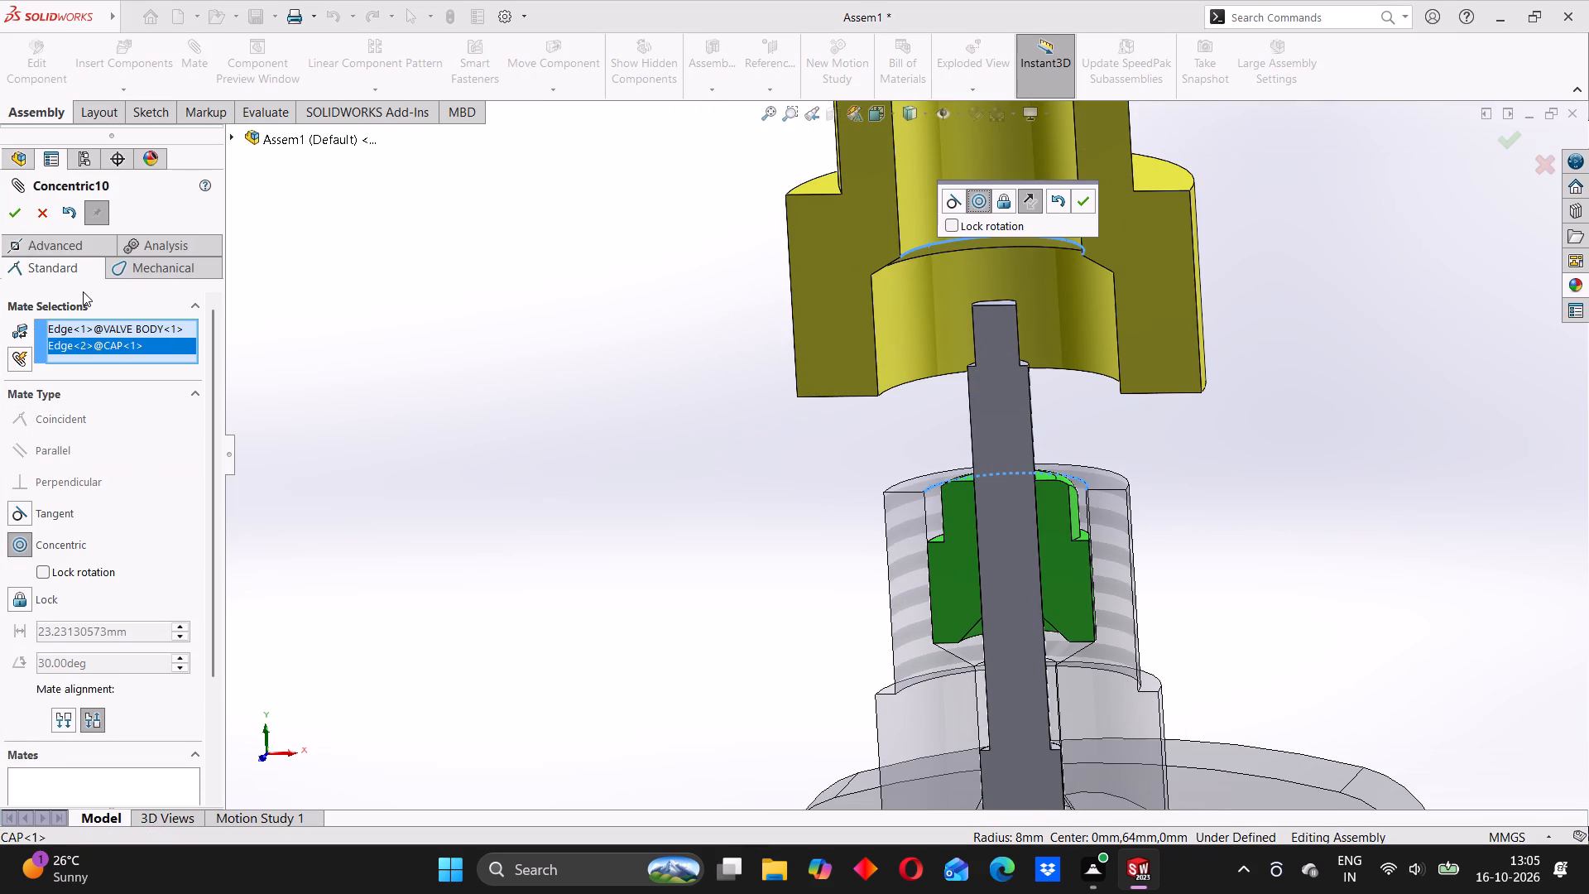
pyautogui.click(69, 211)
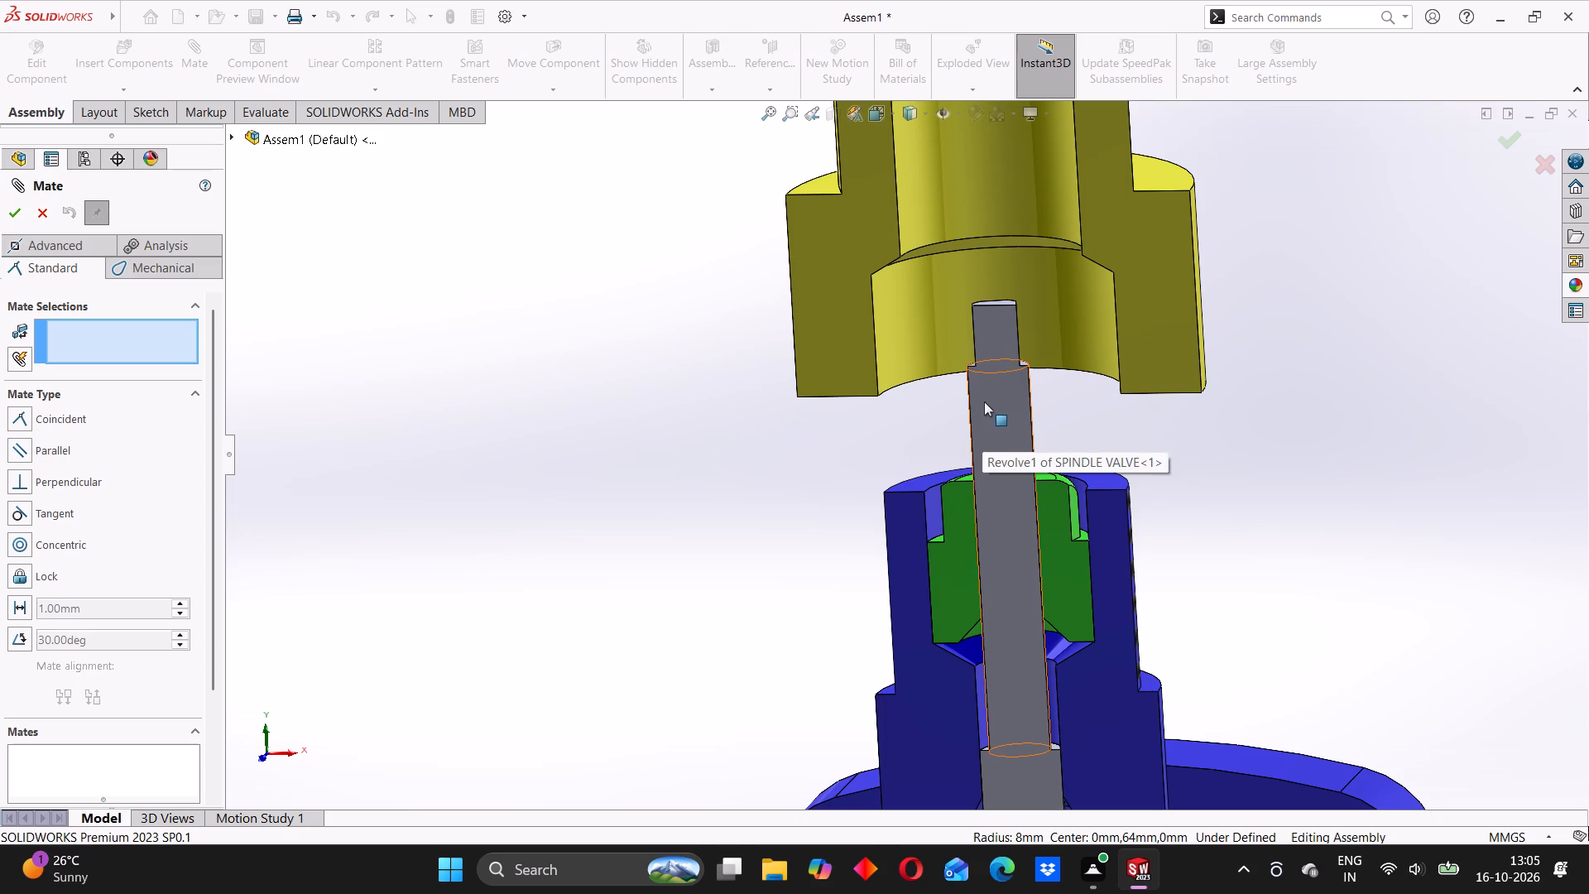
# Examine the sectioned cap's stepped bore in relation to the spindle valve tip and the valve body's neck.
pyautogui.scroll(4, 963, 330)
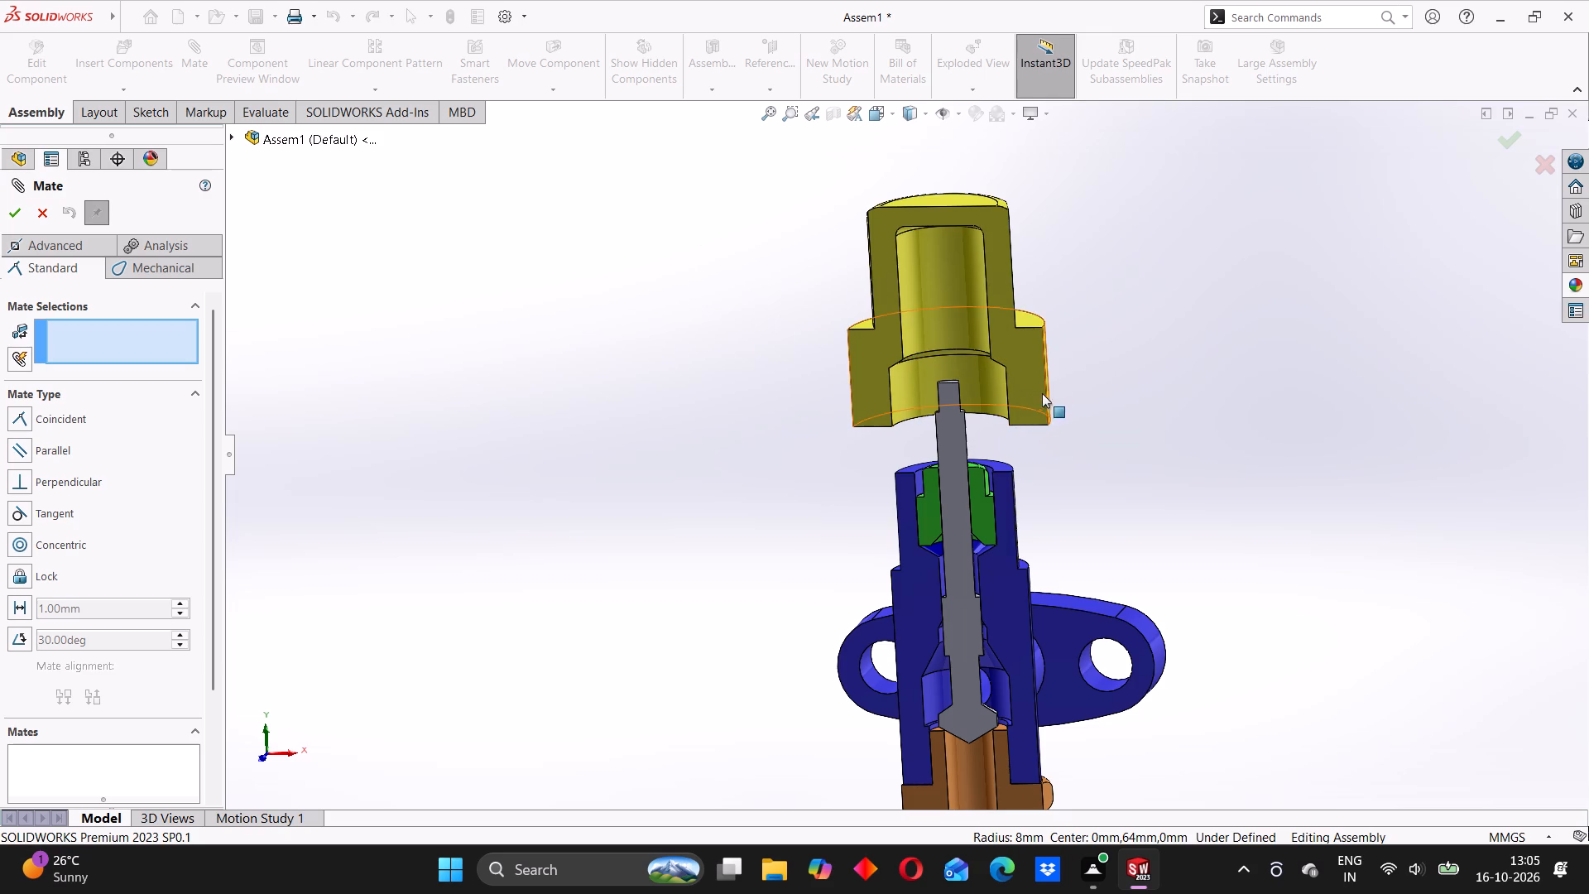
pyautogui.scroll(-2, 959, 454)
pyautogui.moveTo(907, 440); pyautogui.dragTo(908, 435, button='middle')
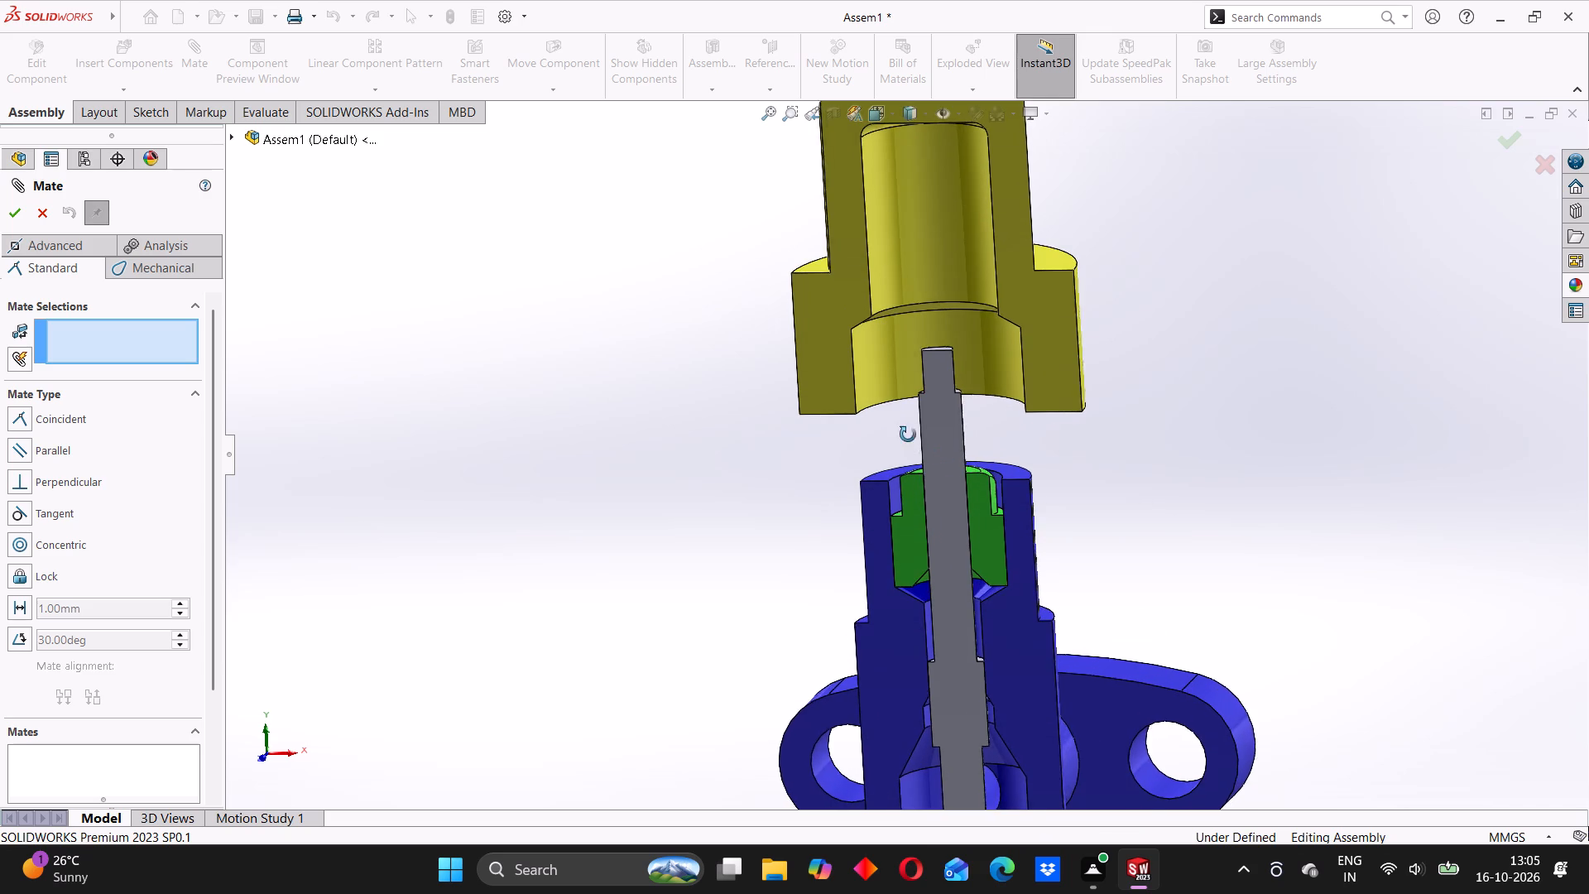
pyautogui.moveTo(908, 435); pyautogui.dragTo(924, 418, button='middle')
pyautogui.scroll(-4, 895, 440)
pyautogui.moveTo(853, 464); pyautogui.dragTo(833, 400, button='middle')
pyautogui.scroll(3, 835, 373)
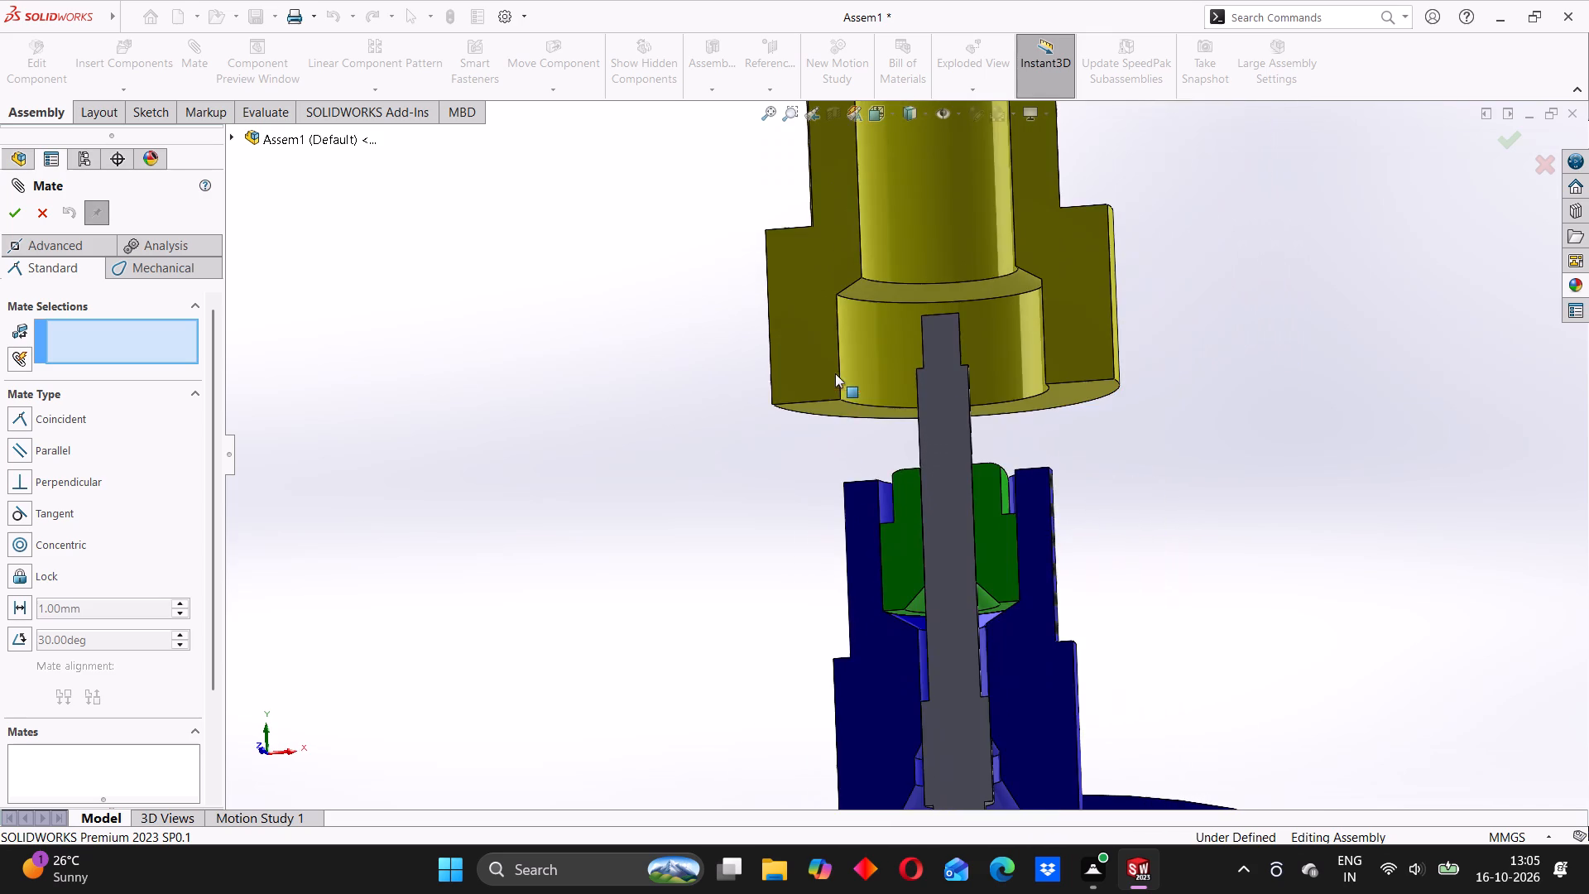
pyautogui.moveTo(834, 392); pyautogui.dragTo(851, 294, button='middle')
pyautogui.scroll(-2, 871, 280)
pyautogui.scroll(3, 903, 354)
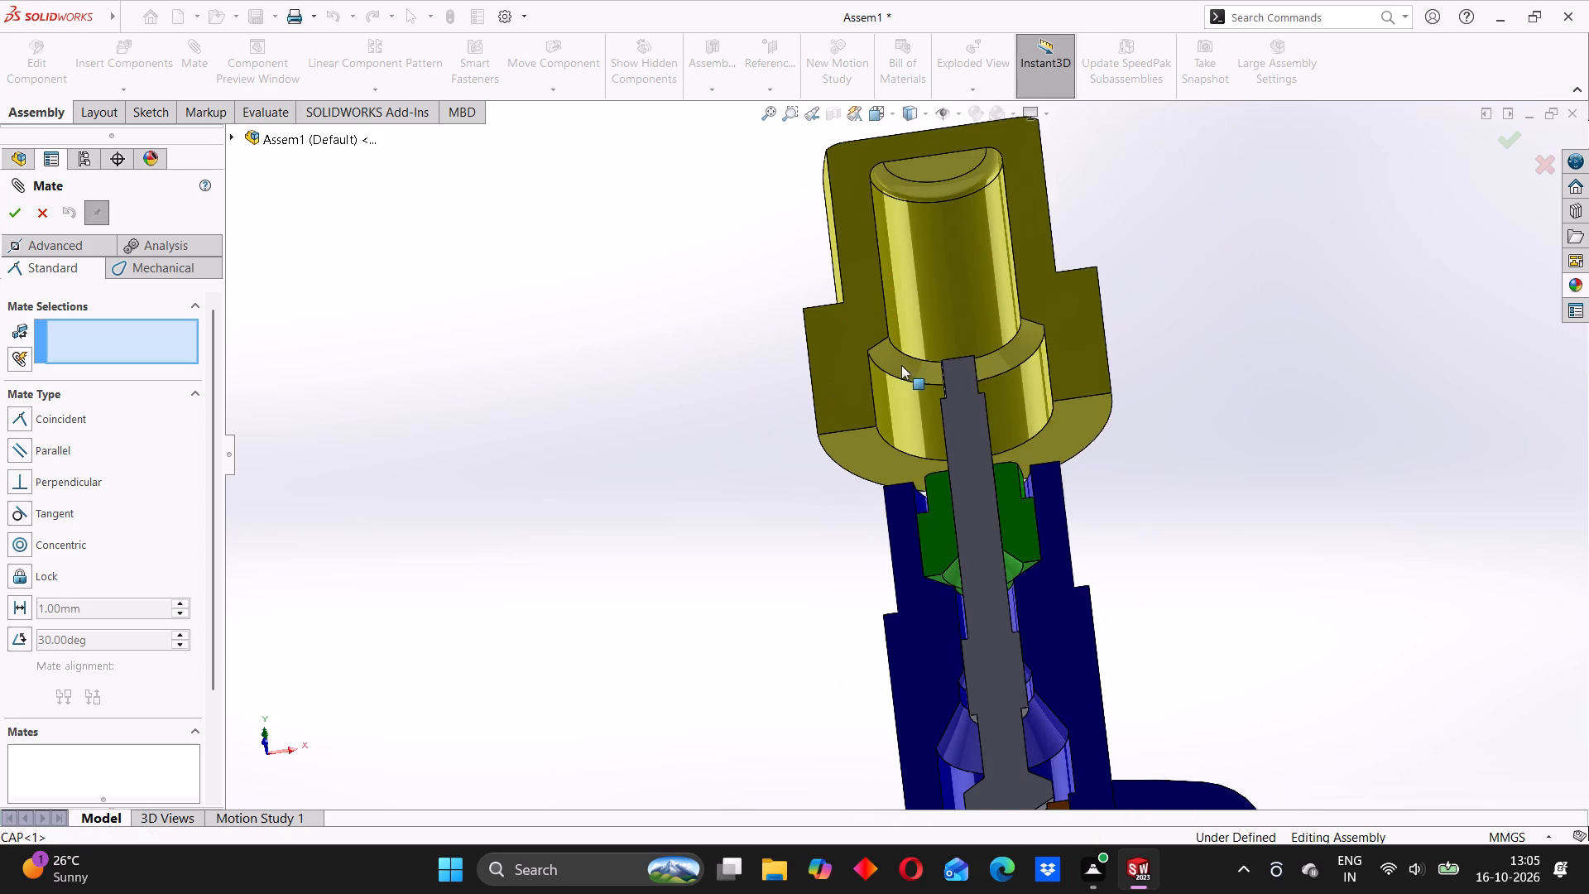
pyautogui.moveTo(899, 392); pyautogui.dragTo(901, 552, button='middle')
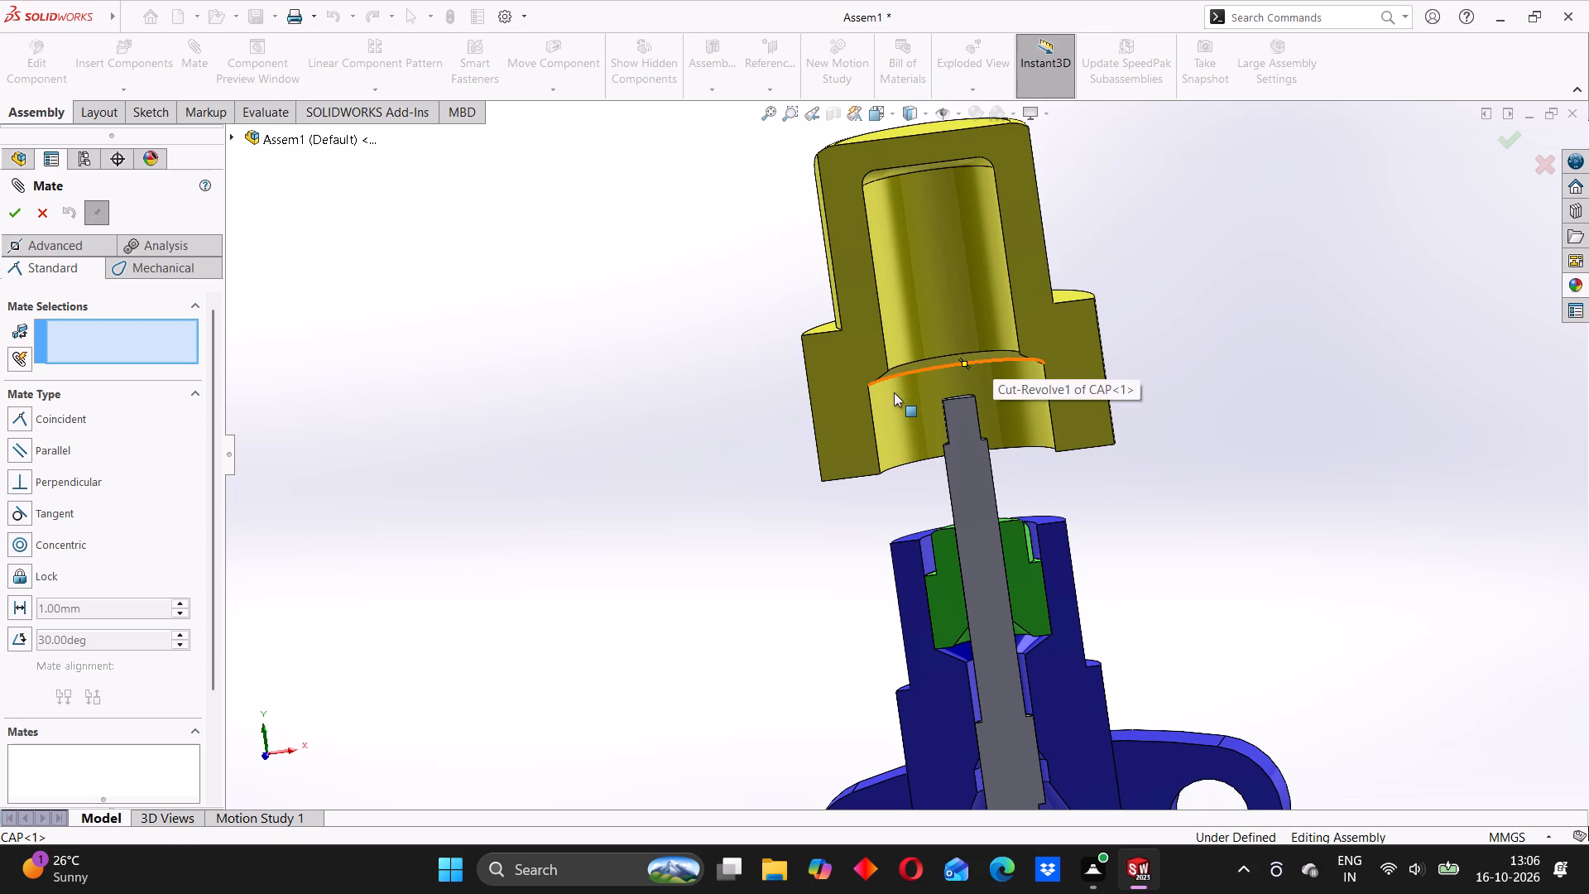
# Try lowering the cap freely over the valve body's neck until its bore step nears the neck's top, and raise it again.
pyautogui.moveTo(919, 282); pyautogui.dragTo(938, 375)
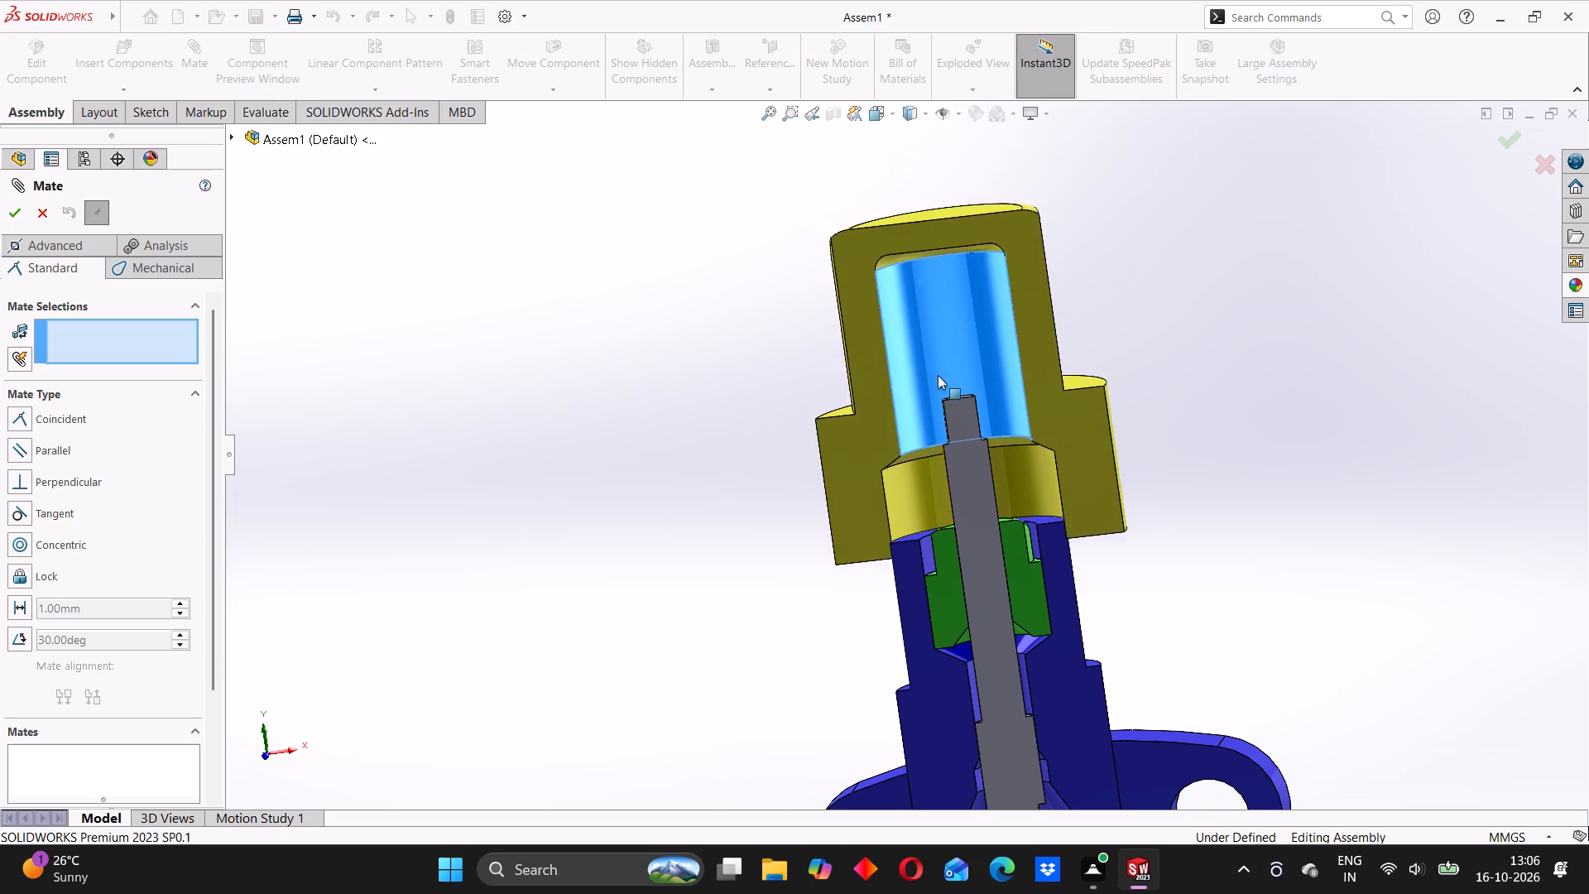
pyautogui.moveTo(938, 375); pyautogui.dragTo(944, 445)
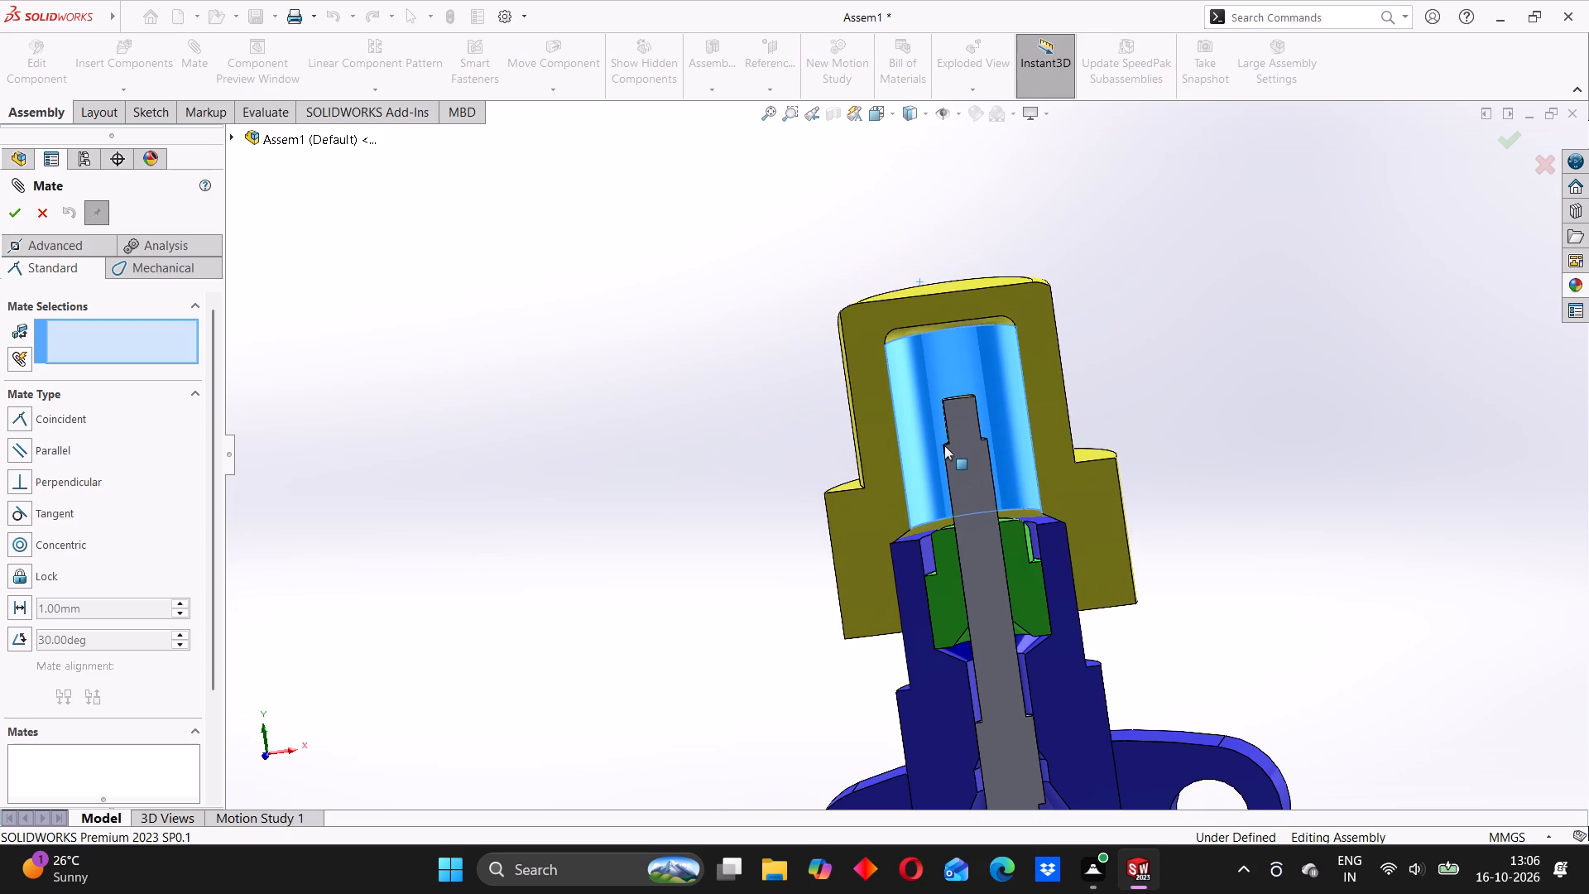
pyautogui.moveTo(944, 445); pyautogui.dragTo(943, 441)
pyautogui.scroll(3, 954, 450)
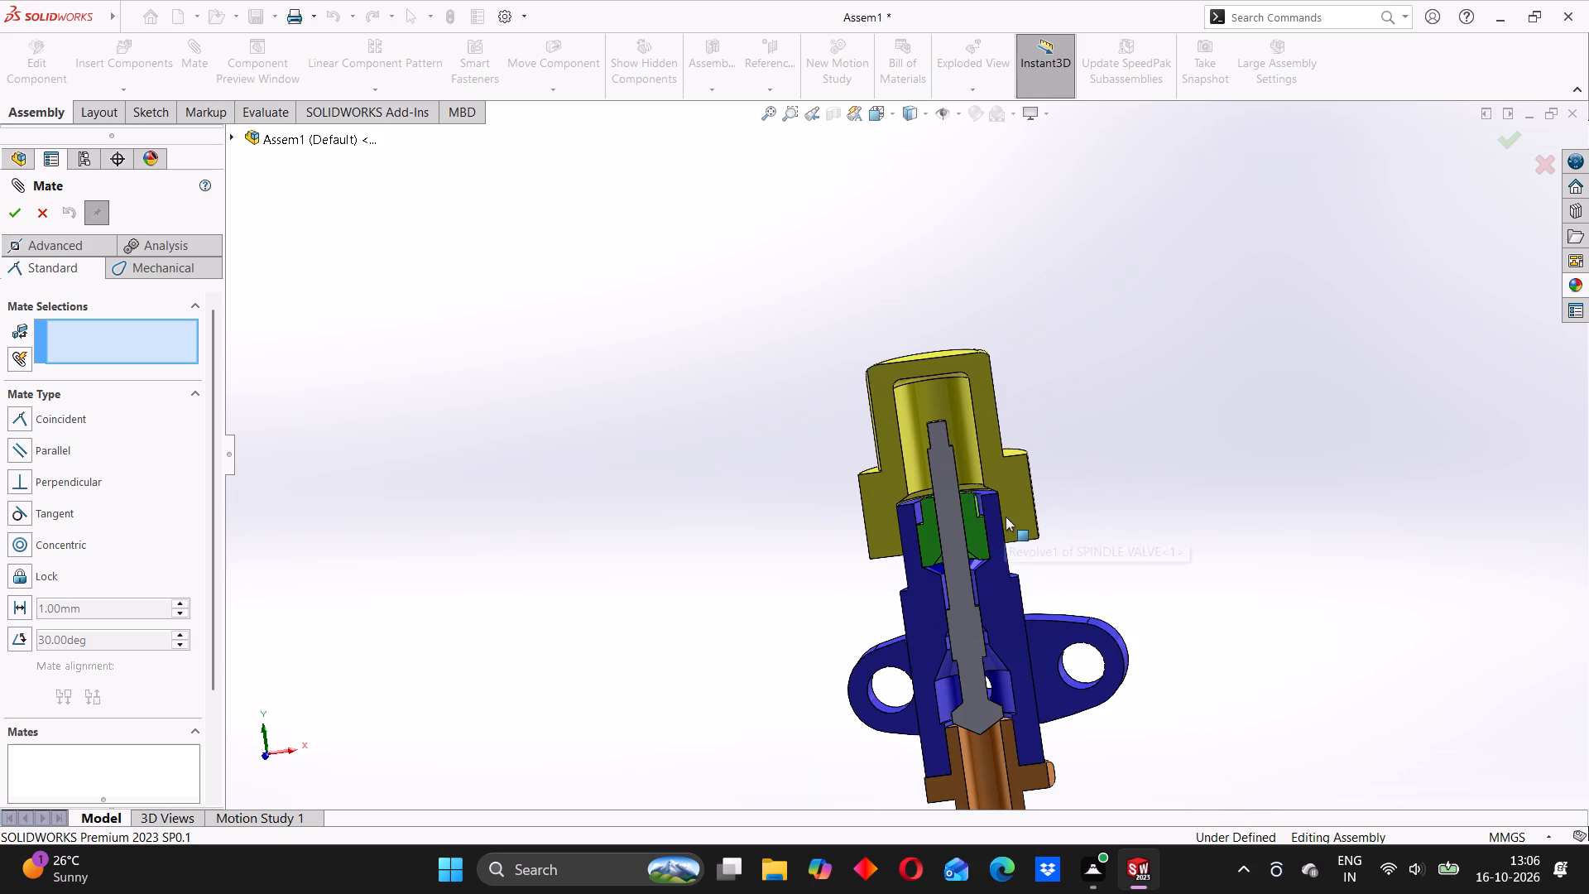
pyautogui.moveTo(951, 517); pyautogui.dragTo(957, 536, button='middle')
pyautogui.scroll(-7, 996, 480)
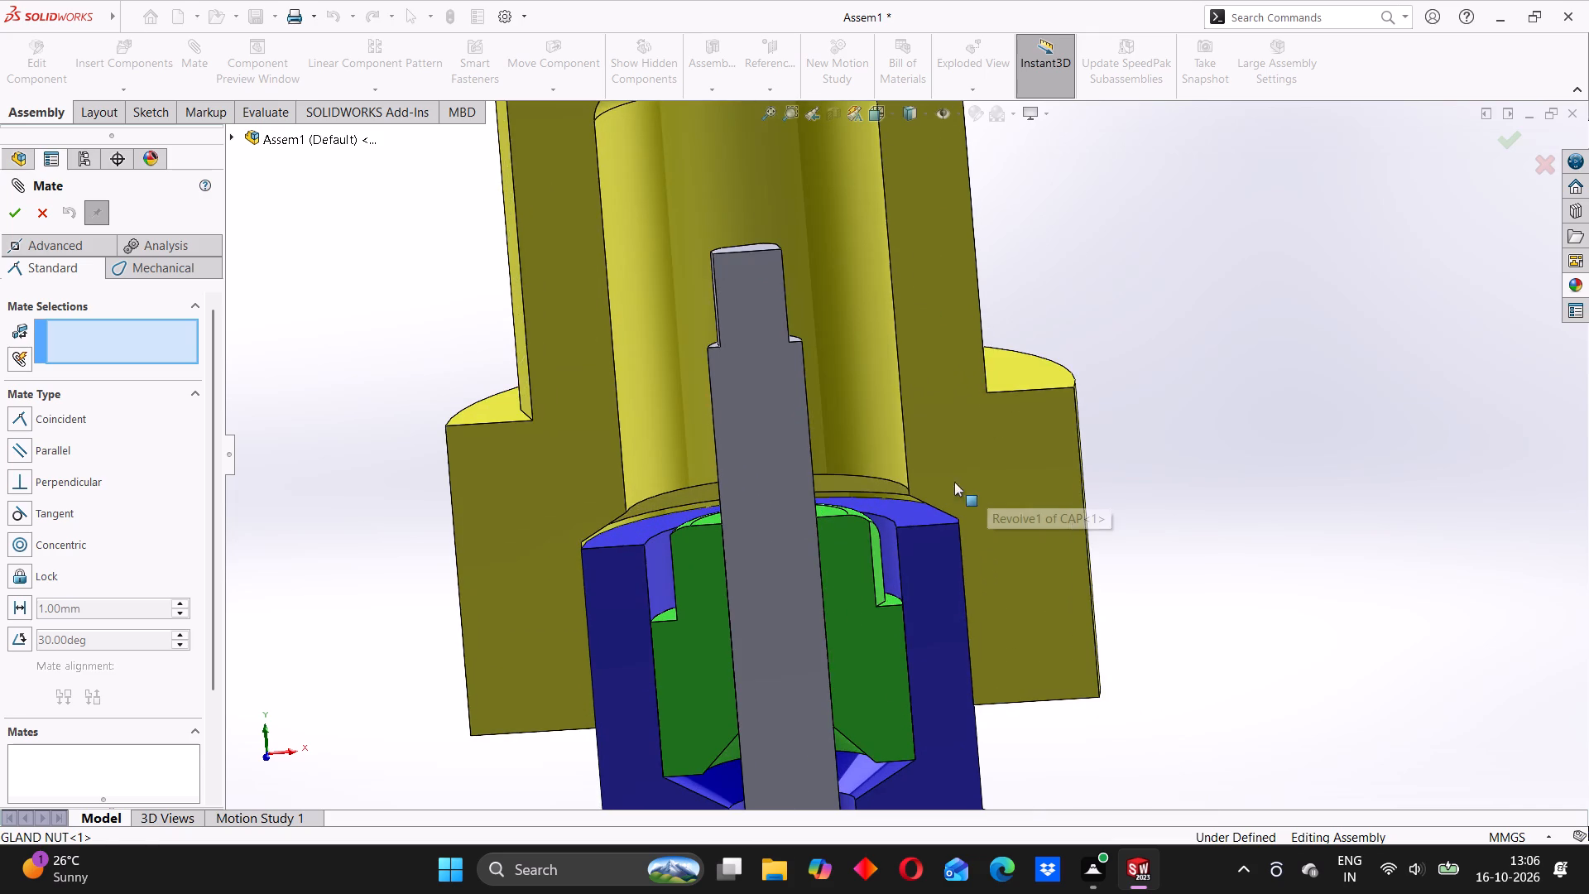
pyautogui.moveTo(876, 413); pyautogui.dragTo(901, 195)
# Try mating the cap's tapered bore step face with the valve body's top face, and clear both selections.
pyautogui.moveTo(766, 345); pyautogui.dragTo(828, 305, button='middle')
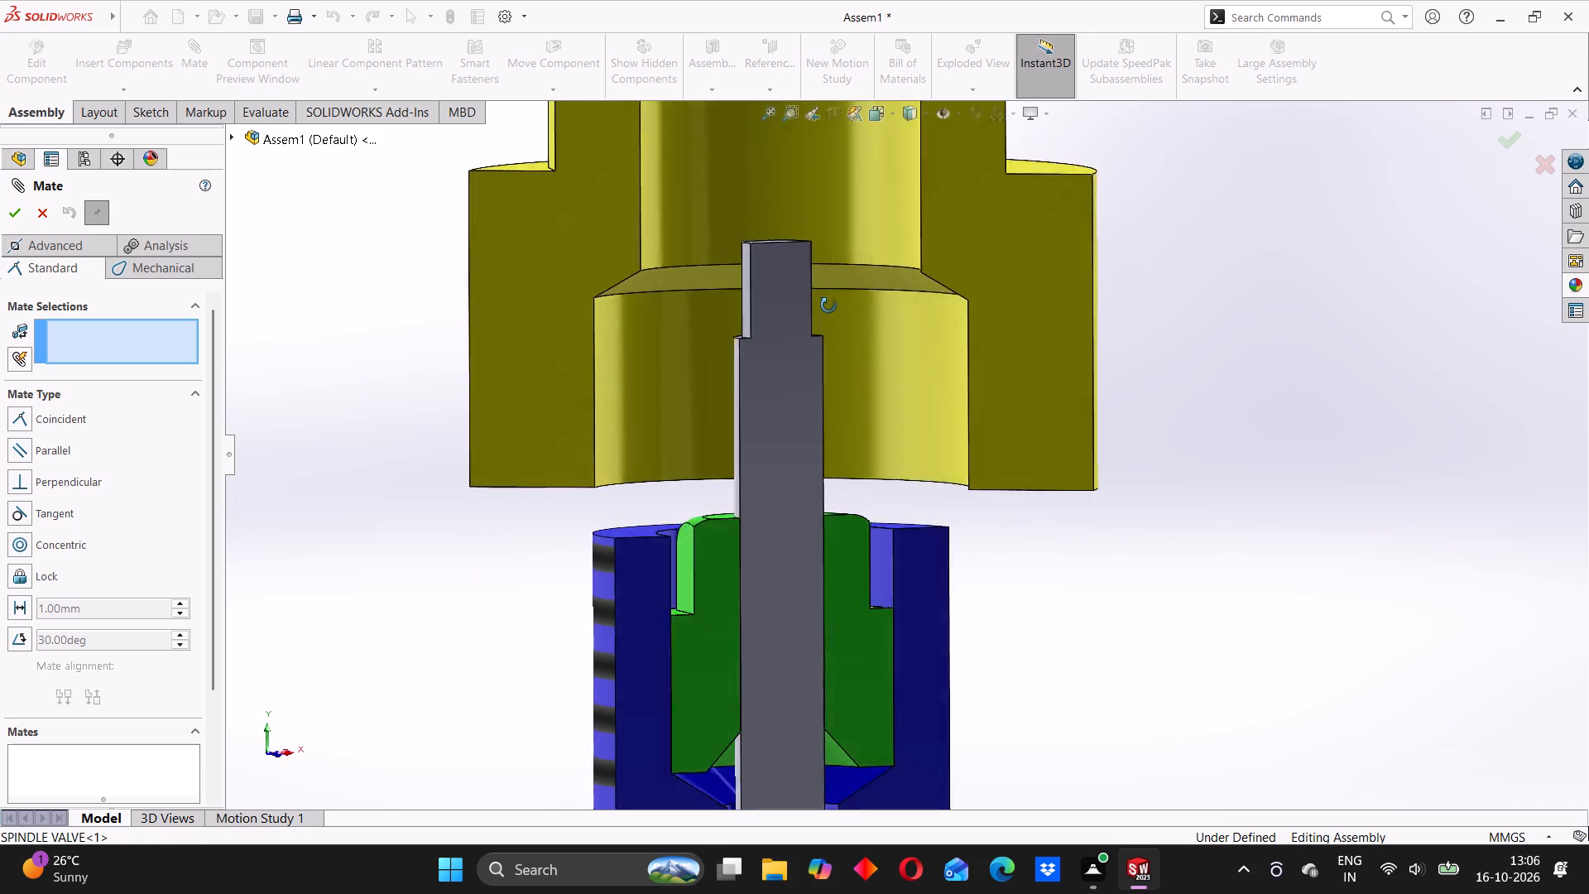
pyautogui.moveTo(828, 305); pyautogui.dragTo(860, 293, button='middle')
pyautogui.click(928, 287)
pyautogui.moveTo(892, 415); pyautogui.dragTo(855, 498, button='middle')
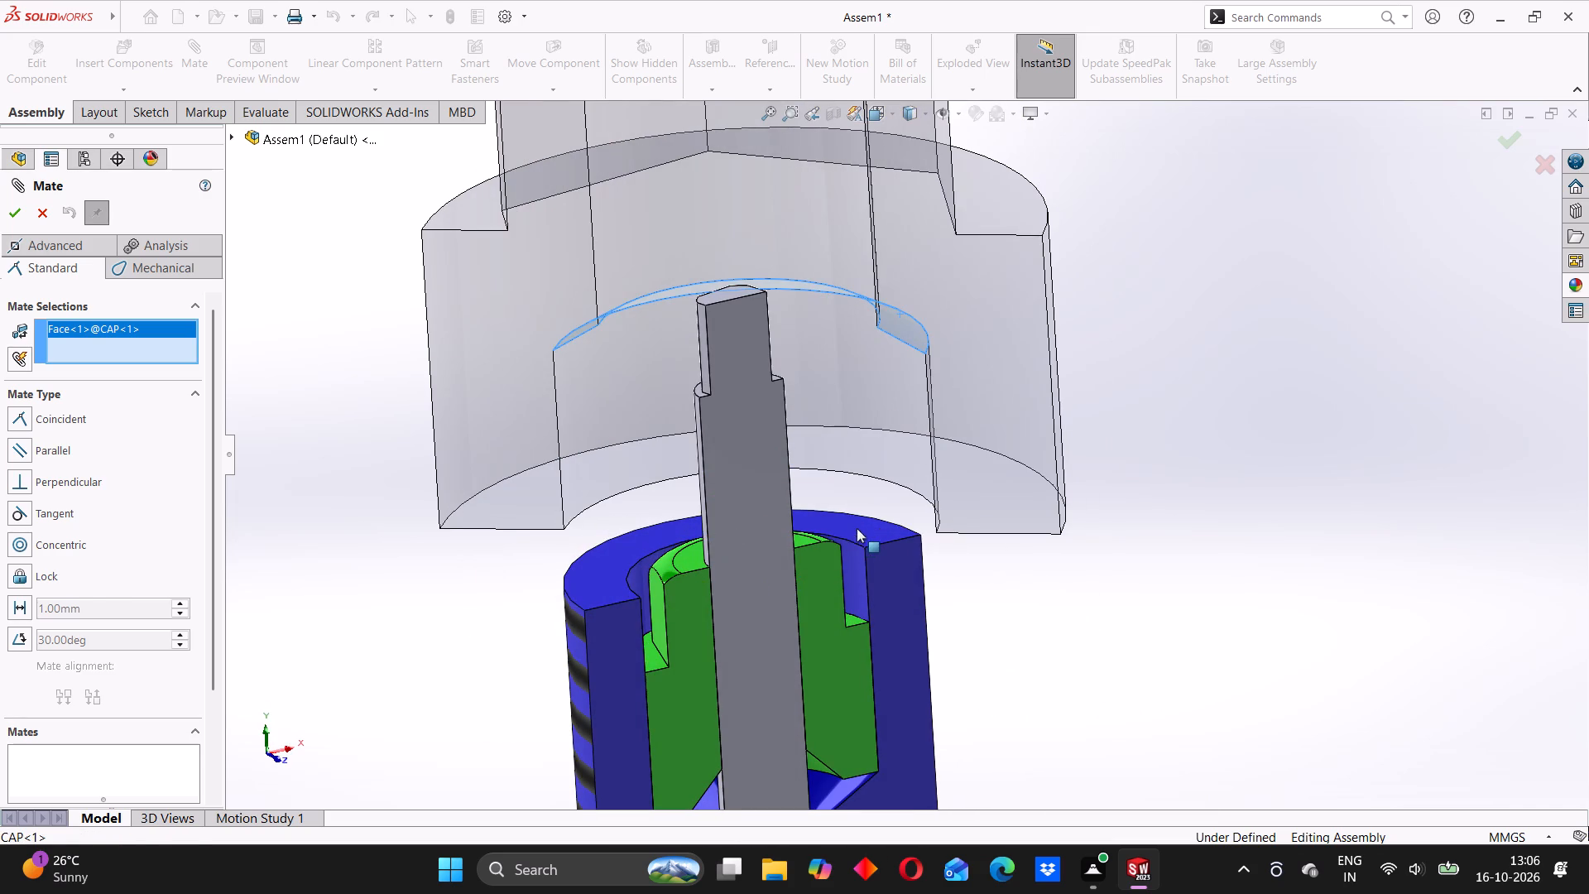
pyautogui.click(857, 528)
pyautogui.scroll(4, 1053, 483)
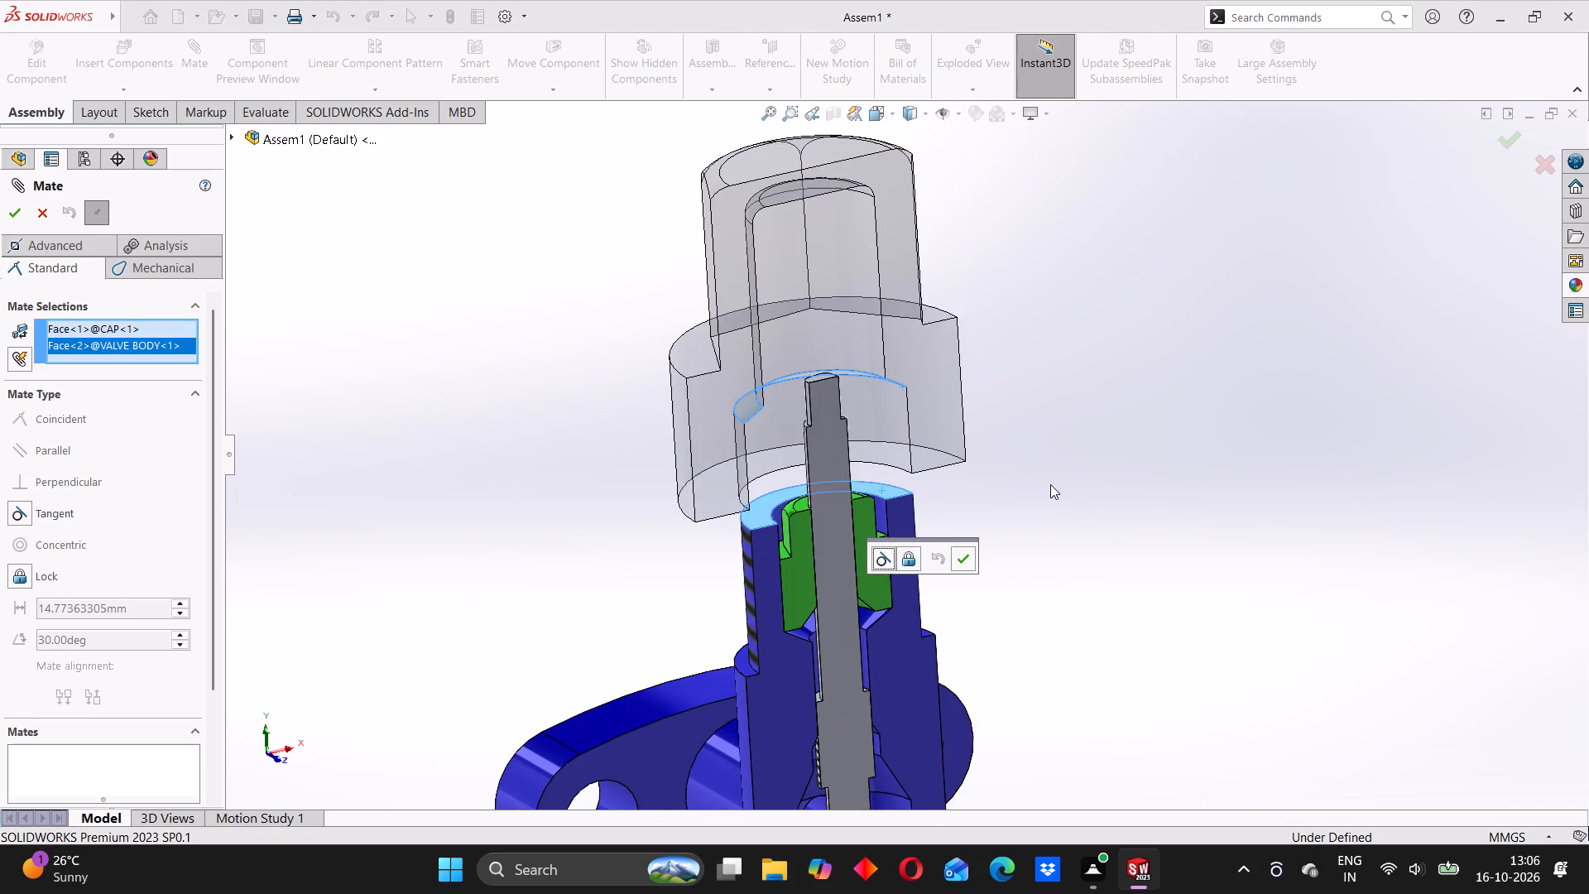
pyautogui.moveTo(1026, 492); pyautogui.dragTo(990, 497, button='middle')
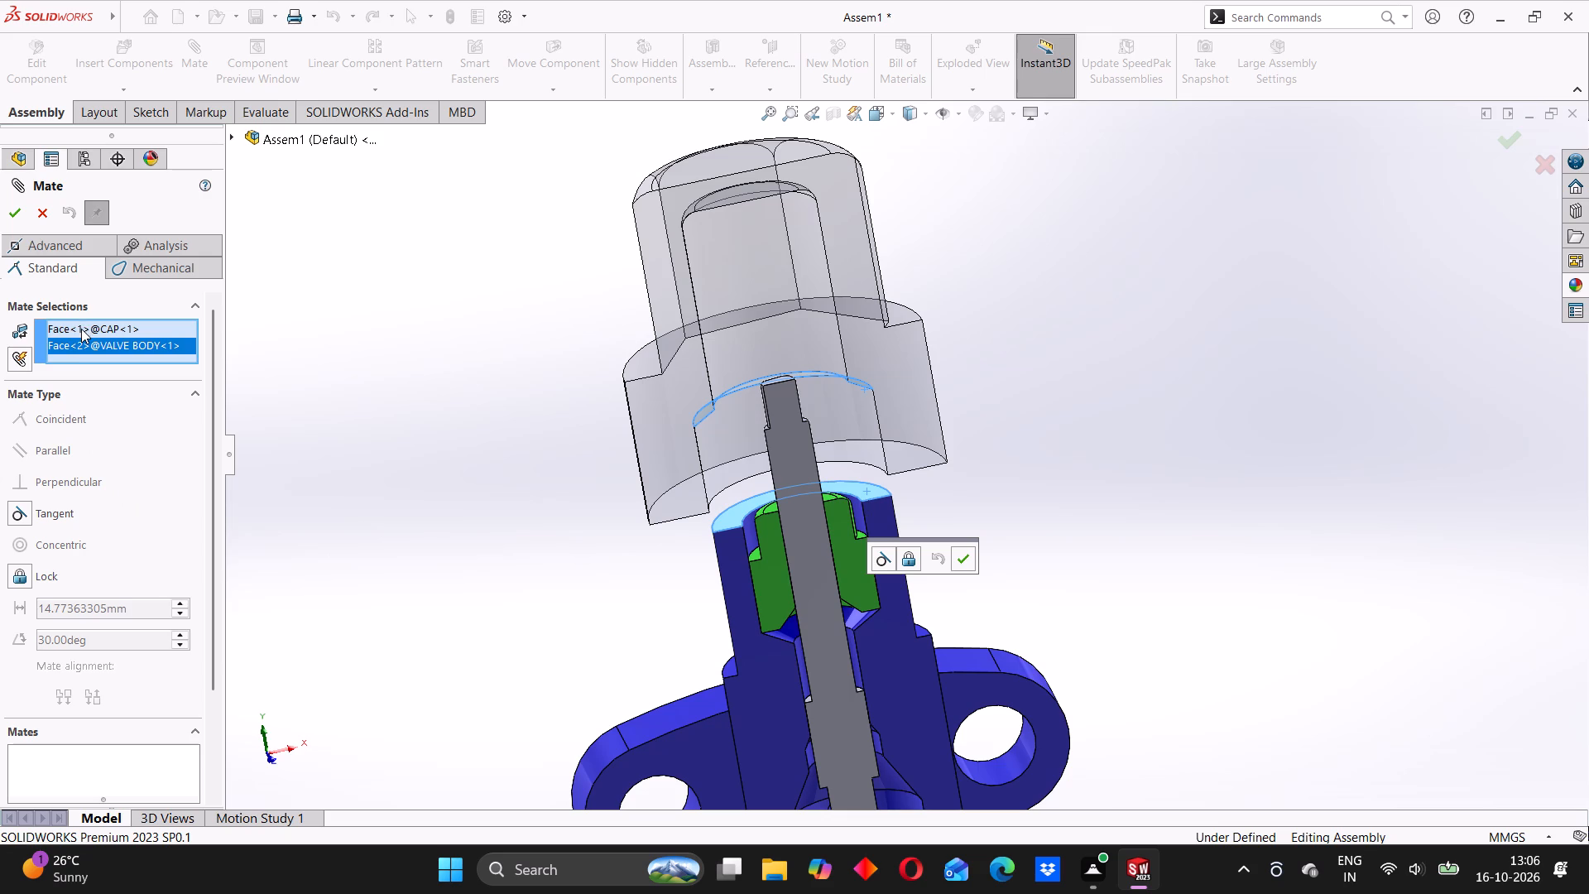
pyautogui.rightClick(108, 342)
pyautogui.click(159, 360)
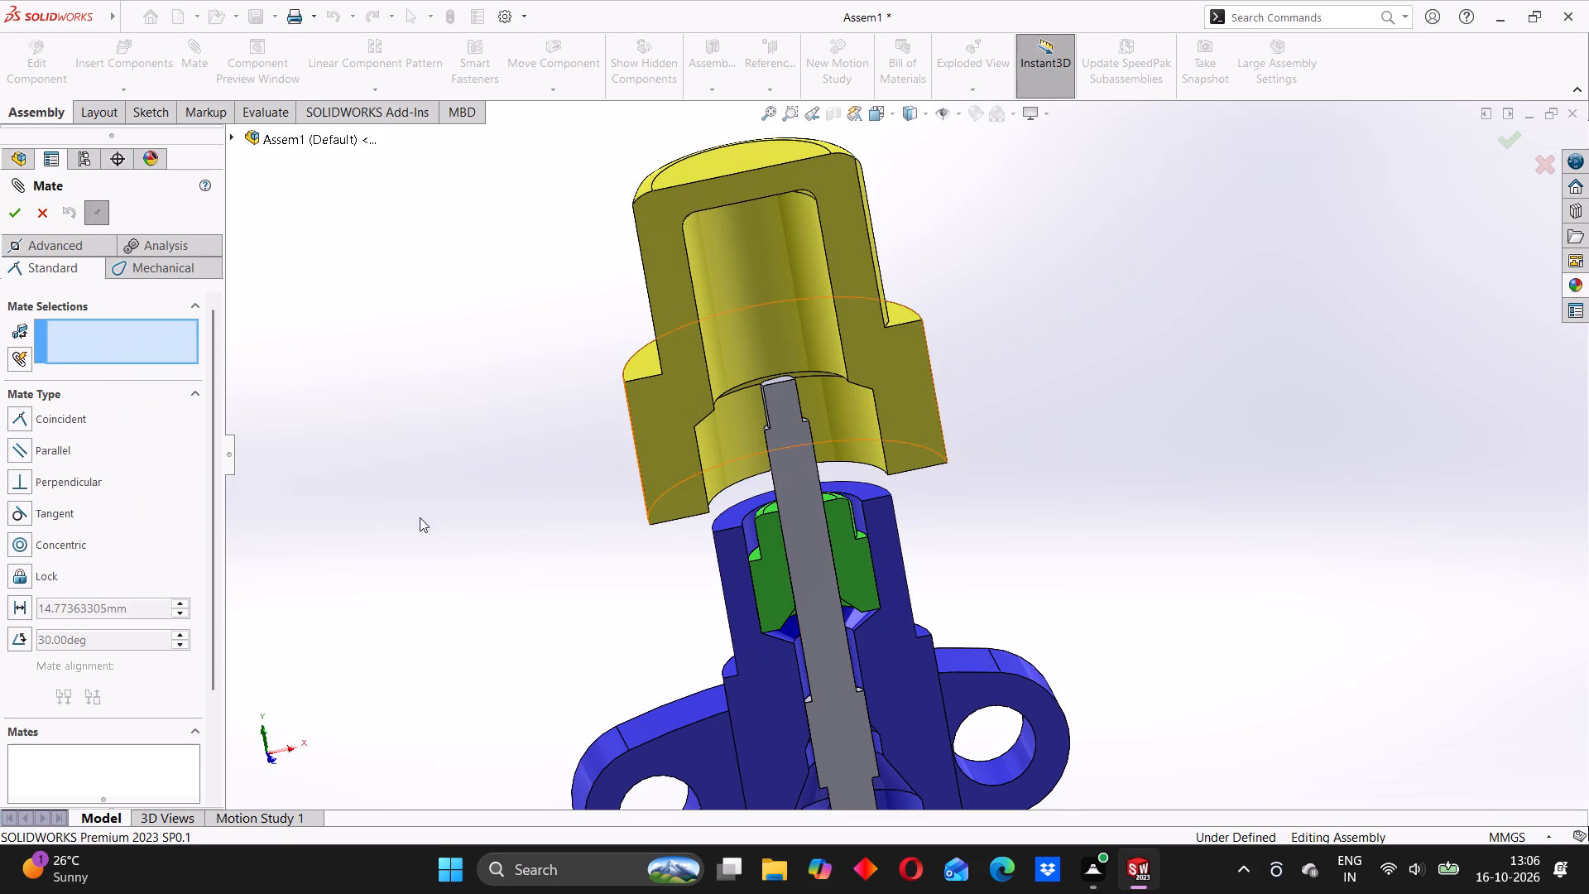
# Add a coincident mate between the lower edge of the cap's tapered bore step and the valve body's top face.
pyautogui.click(31, 422)
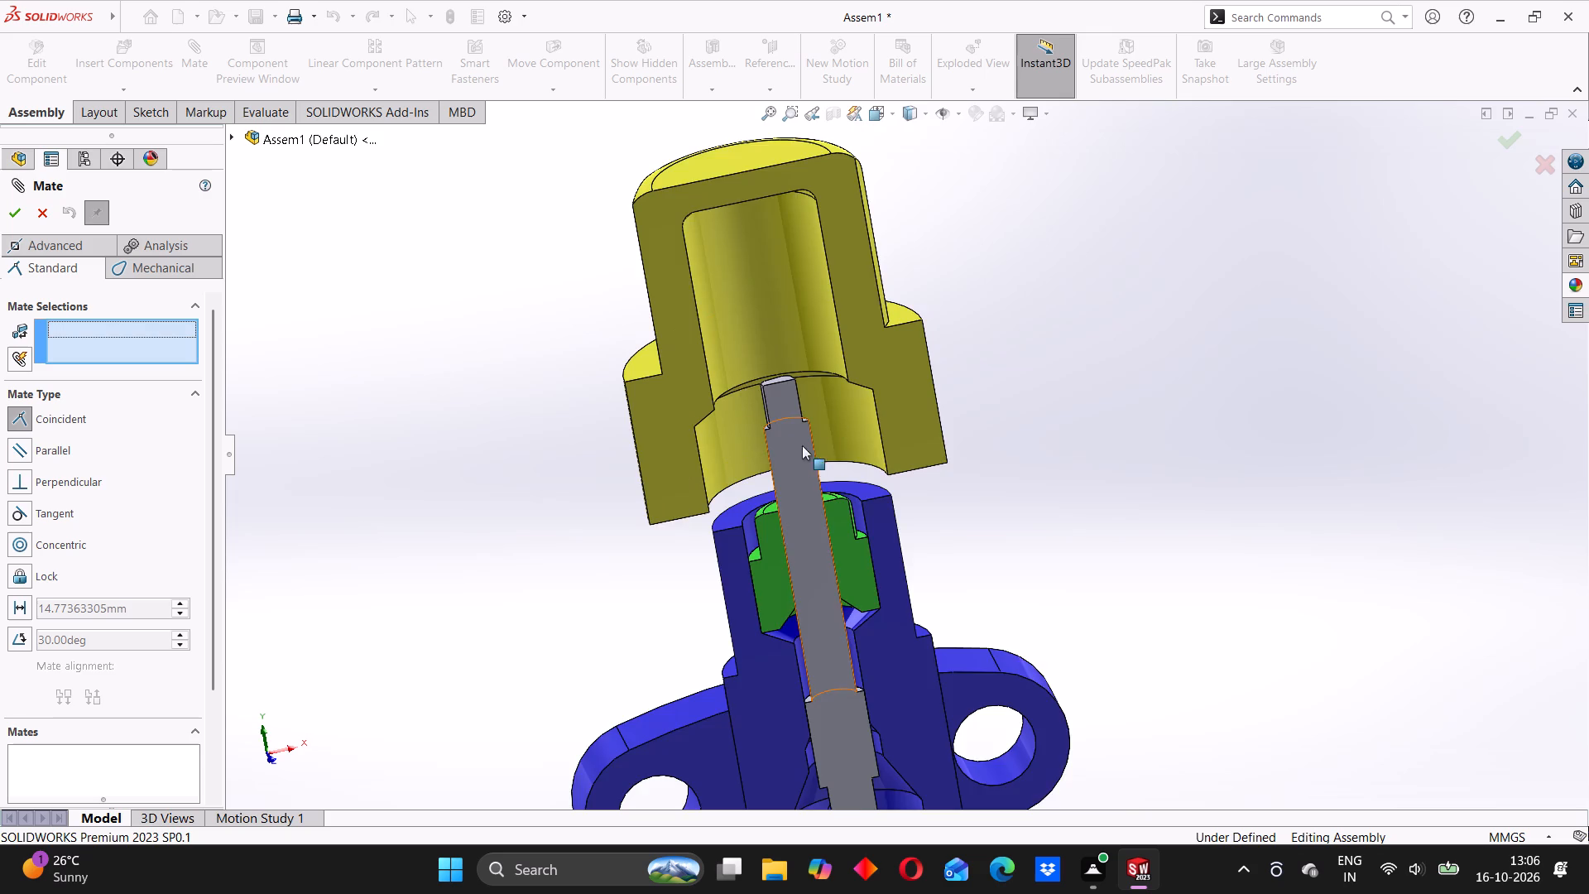
pyautogui.scroll(-4, 825, 406)
pyautogui.moveTo(819, 411); pyautogui.dragTo(844, 319, button='middle')
pyautogui.click(895, 339)
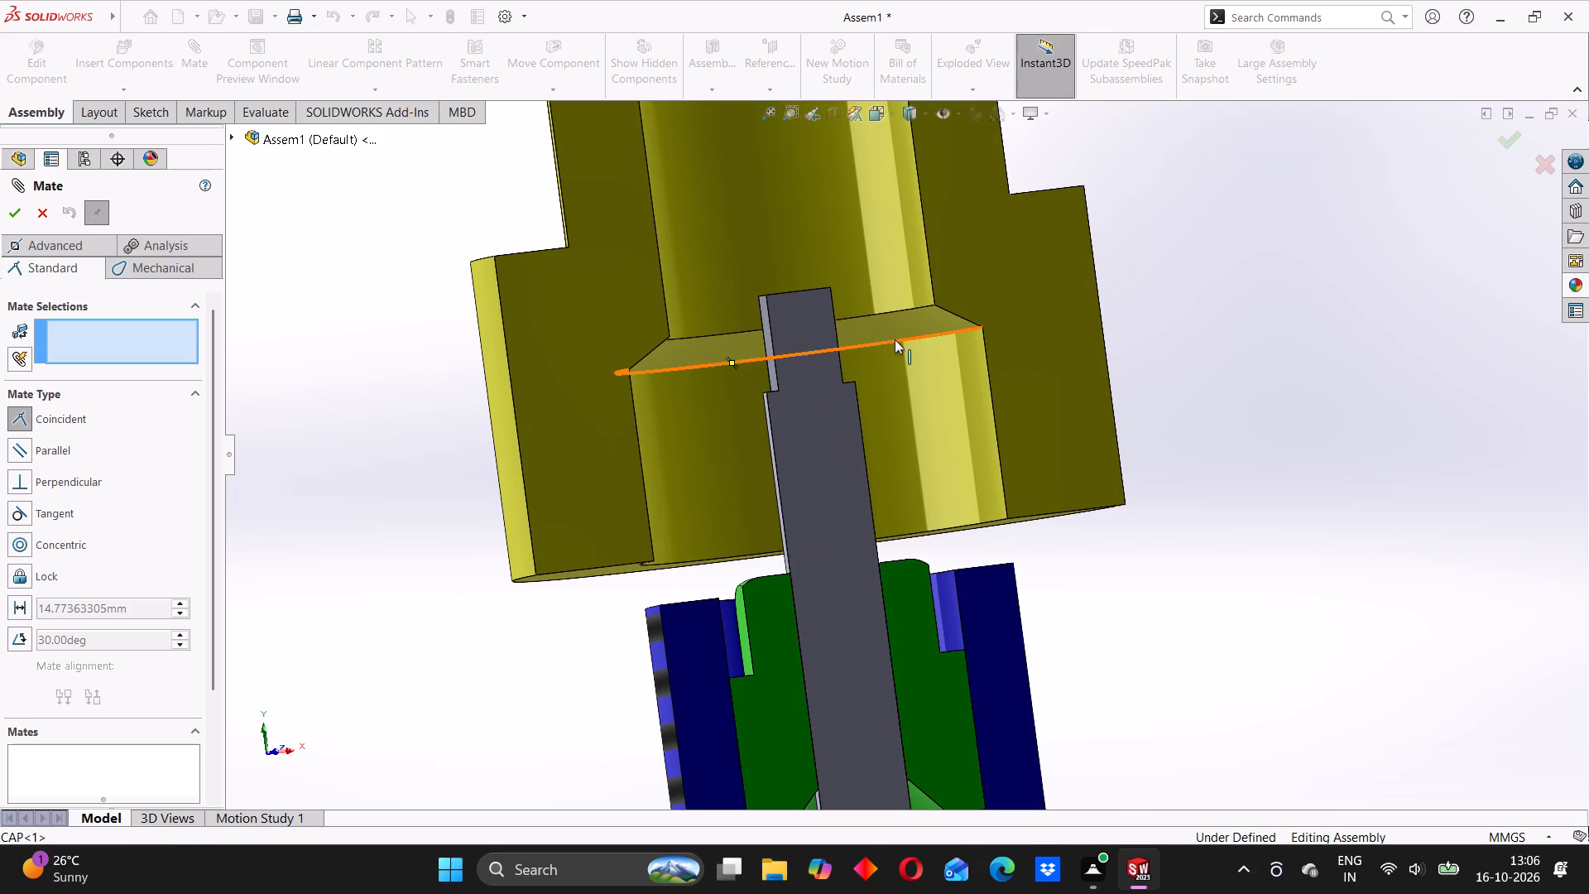
pyautogui.moveTo(901, 455); pyautogui.dragTo(901, 583, button='middle')
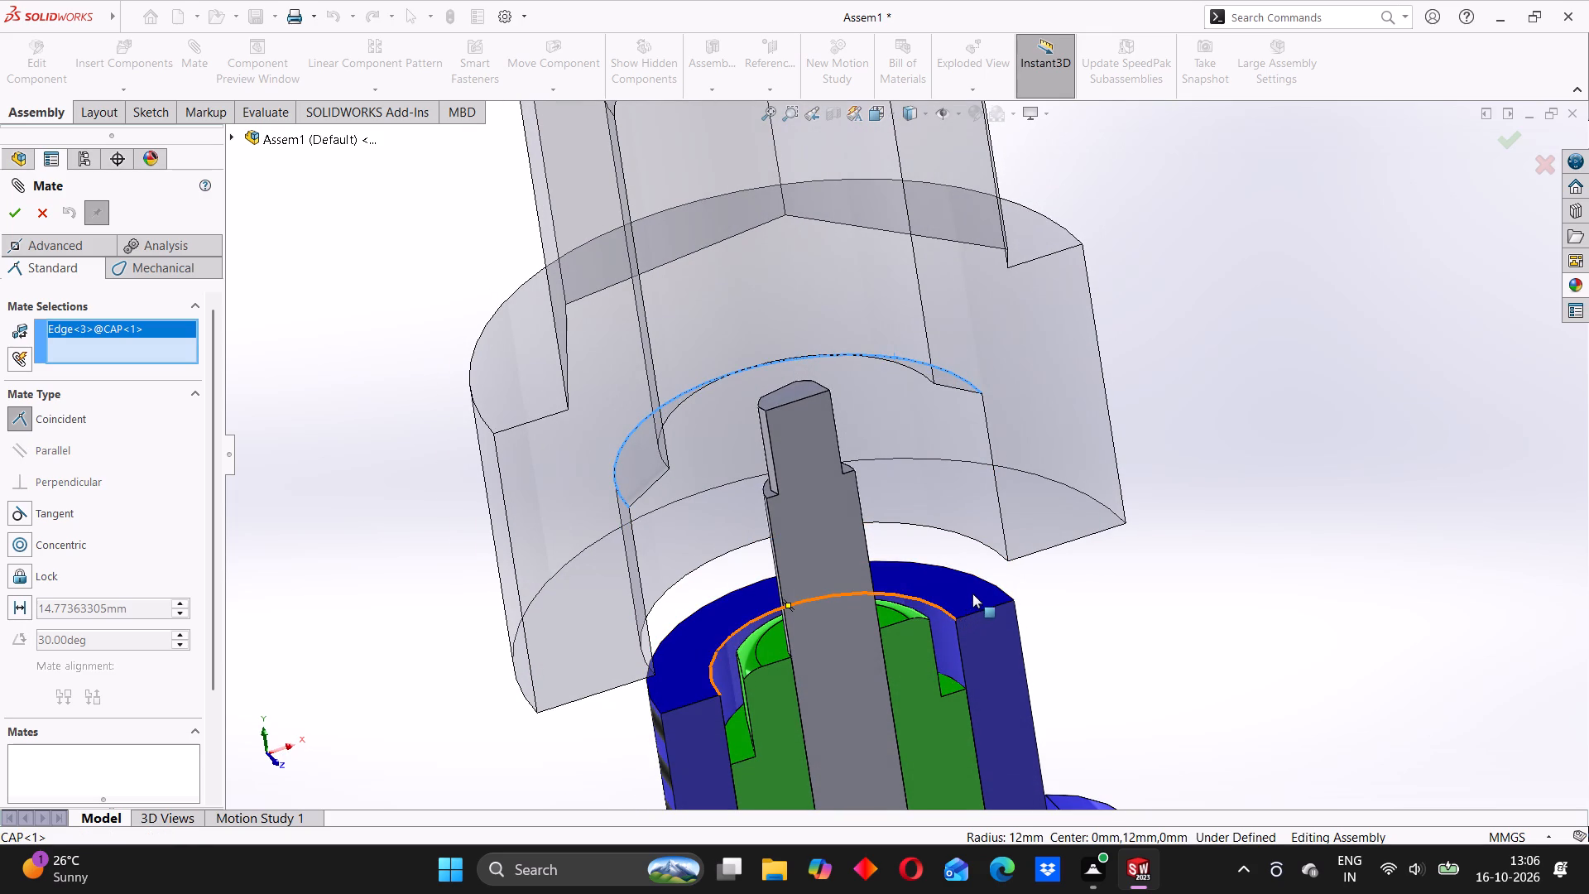
pyautogui.click(976, 590)
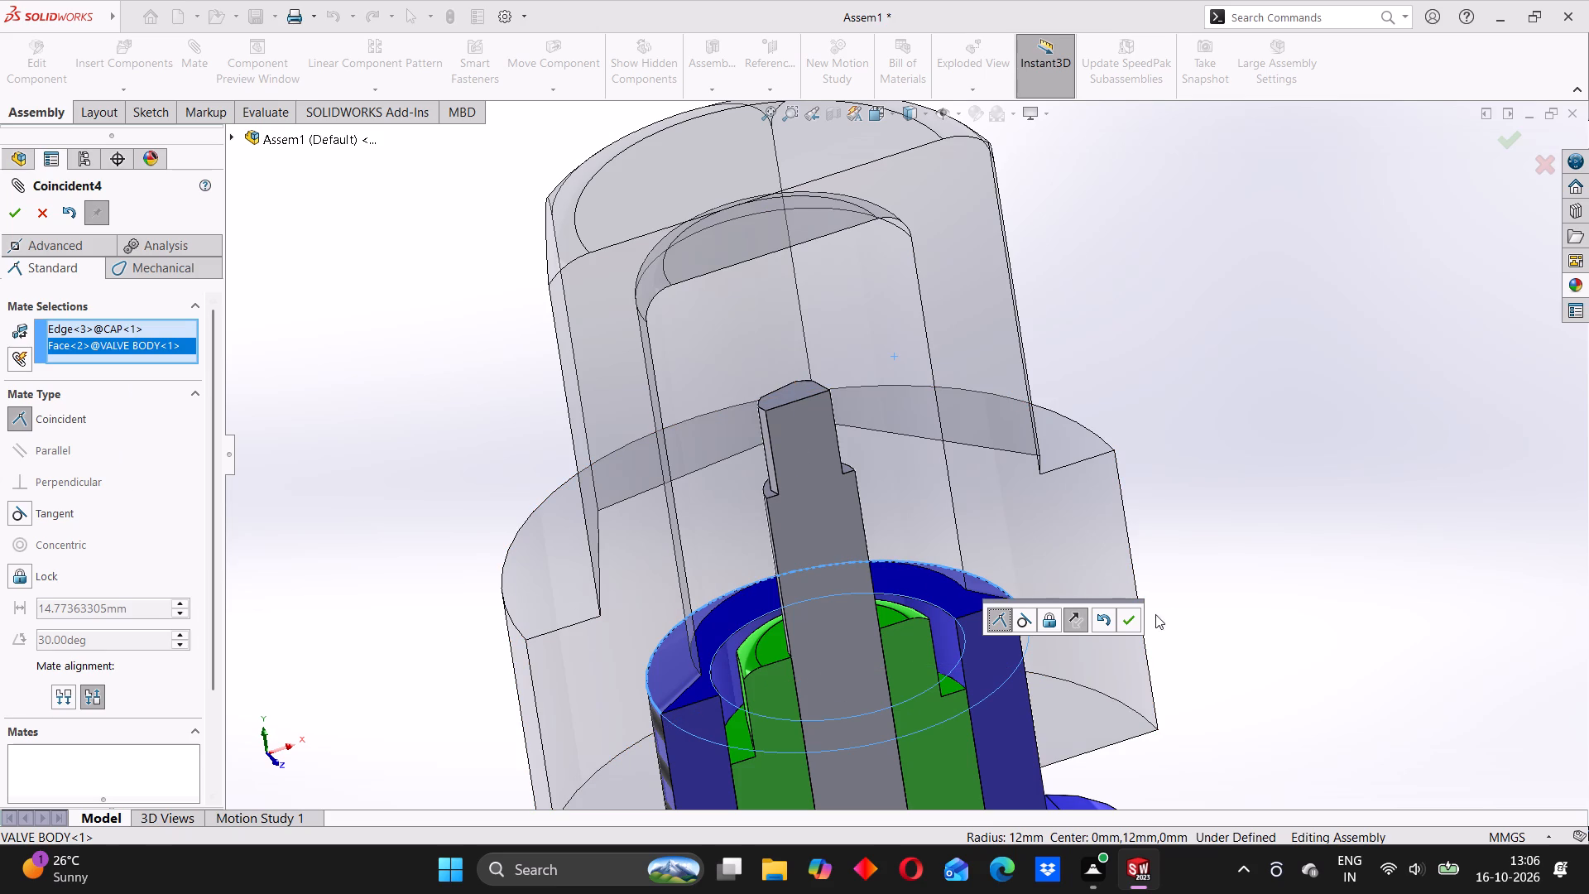
pyautogui.click(1131, 623)
pyautogui.scroll(8, 958, 544)
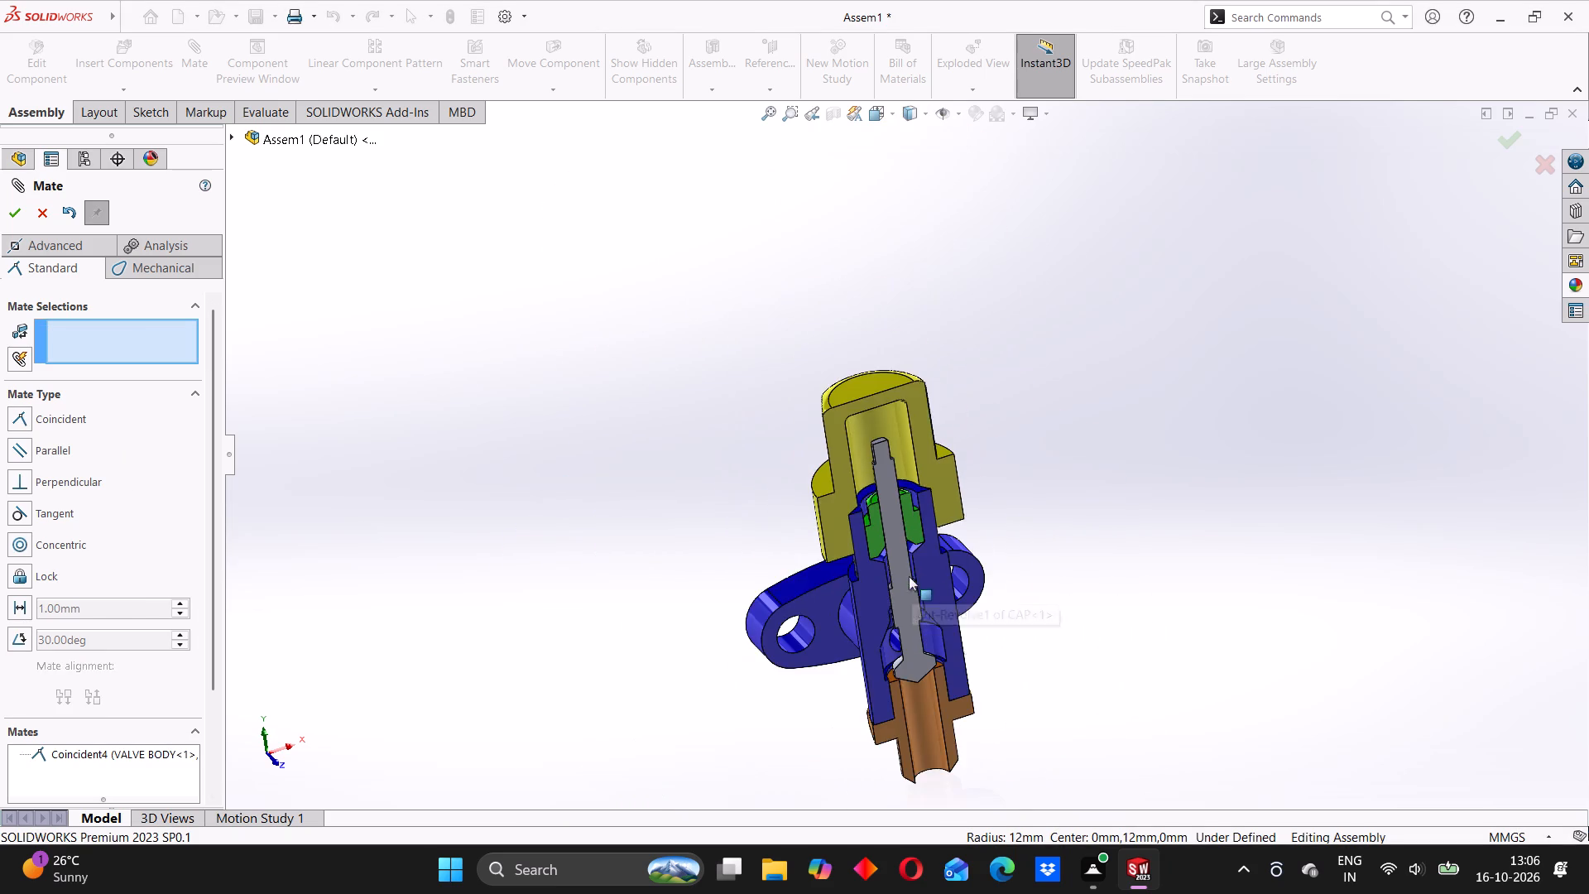
pyautogui.moveTo(1012, 552); pyautogui.dragTo(910, 575, button='middle')
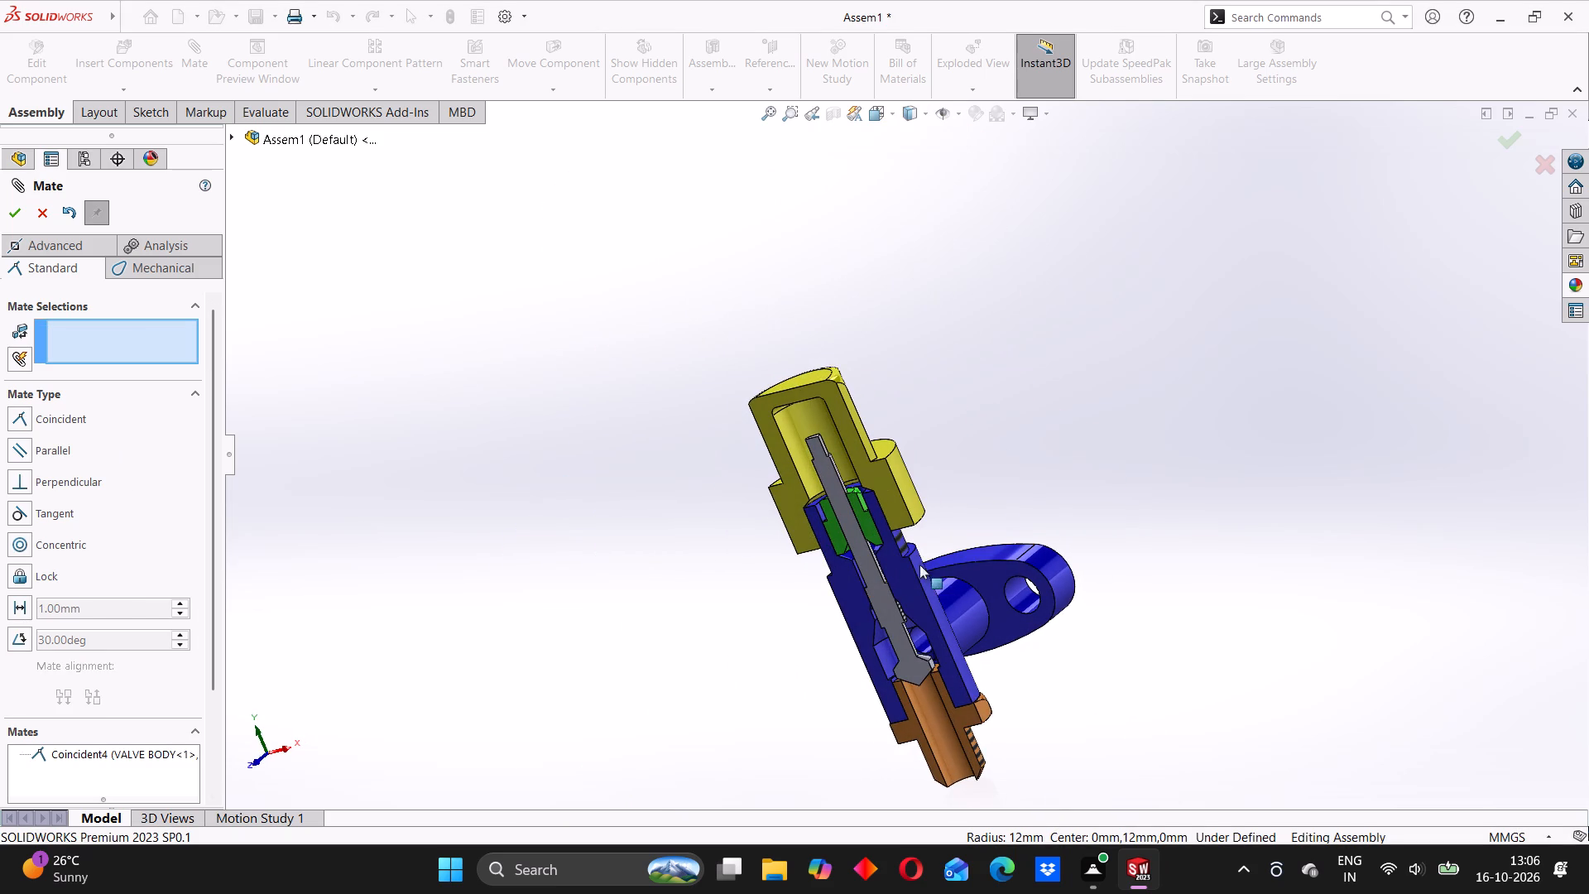
pyautogui.scroll(3, 792, 639)
pyautogui.moveTo(982, 546); pyautogui.dragTo(1056, 493, button='middle')
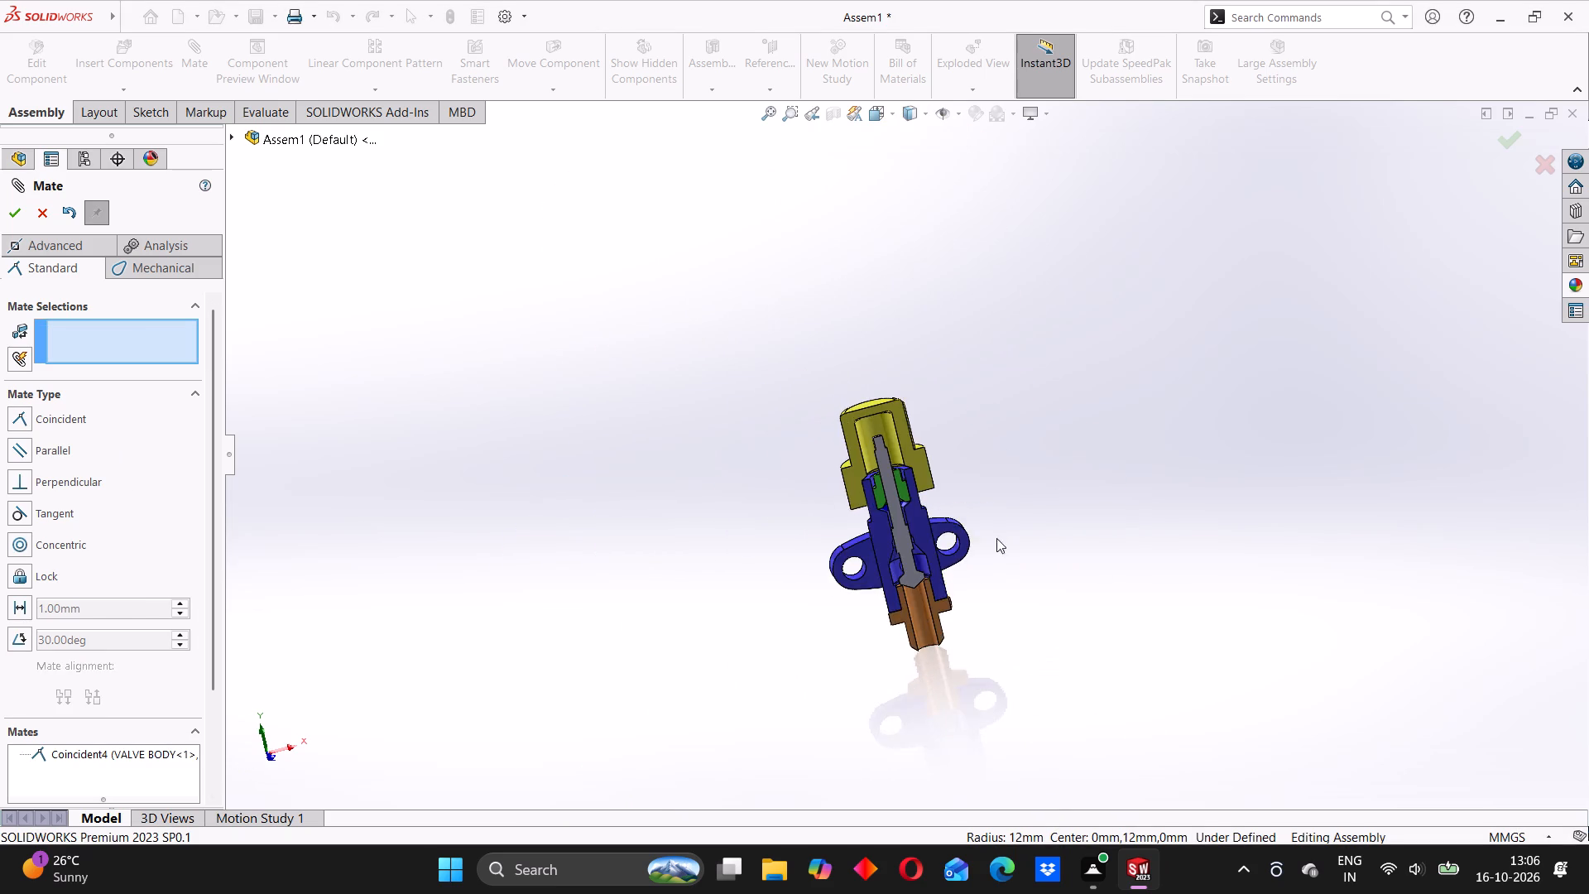
# Lift the spindle valve off the seat and add a coincident mate between its conical tip's upper edge and the valve seat's top face.
pyautogui.scroll(-9, 919, 579)
pyautogui.moveTo(877, 579); pyautogui.dragTo(857, 536, button='middle')
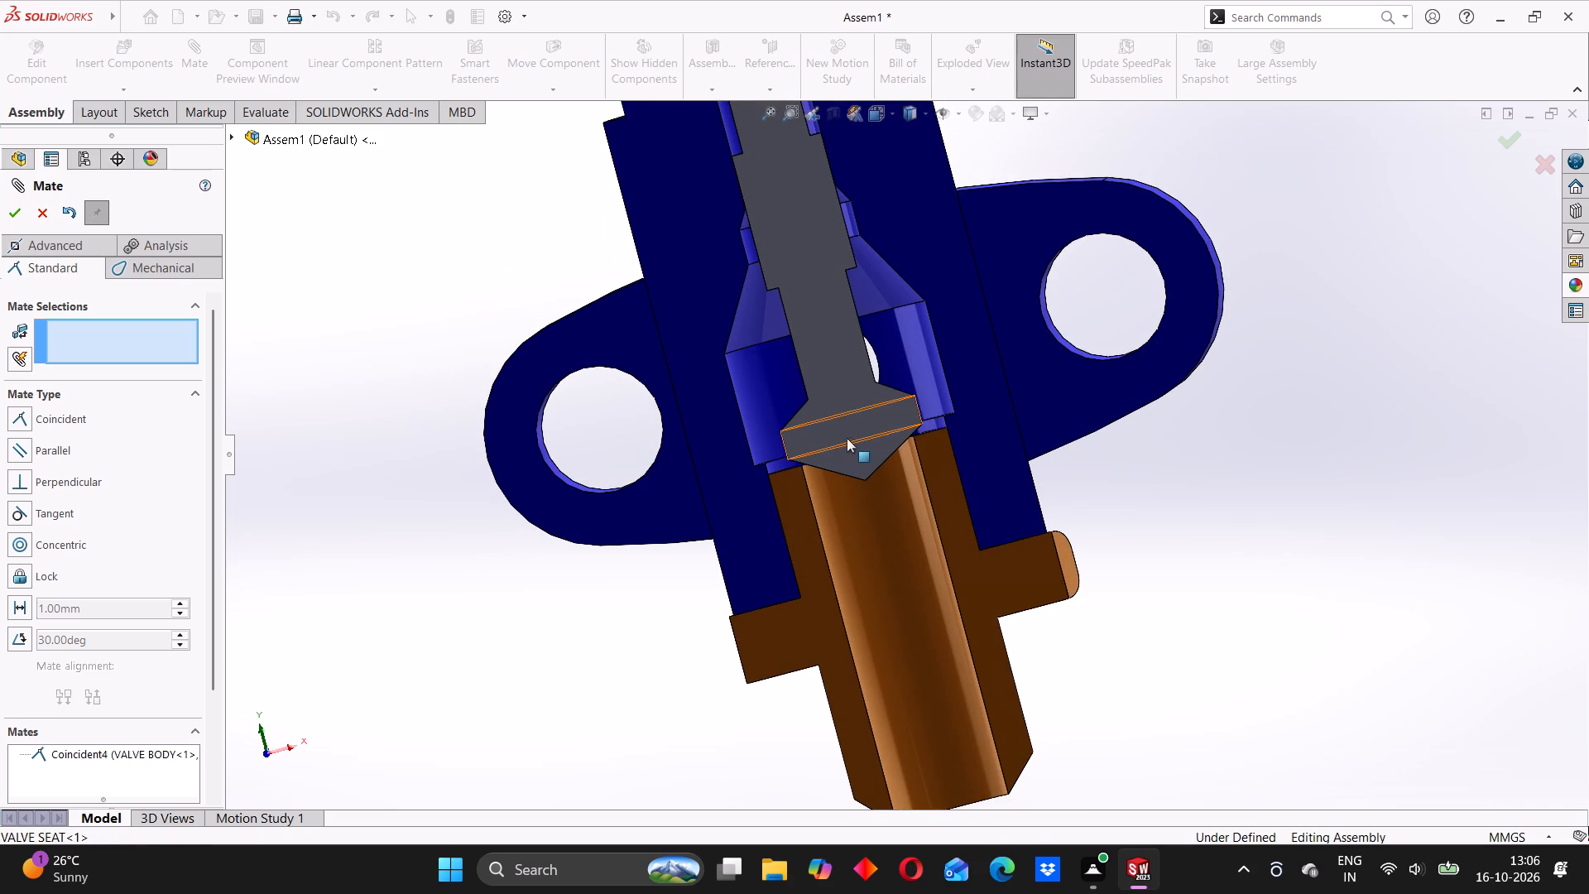
pyautogui.moveTo(839, 419); pyautogui.dragTo(827, 388)
pyautogui.scroll(-2, 826, 389)
pyautogui.moveTo(833, 461); pyautogui.dragTo(833, 463, button='middle')
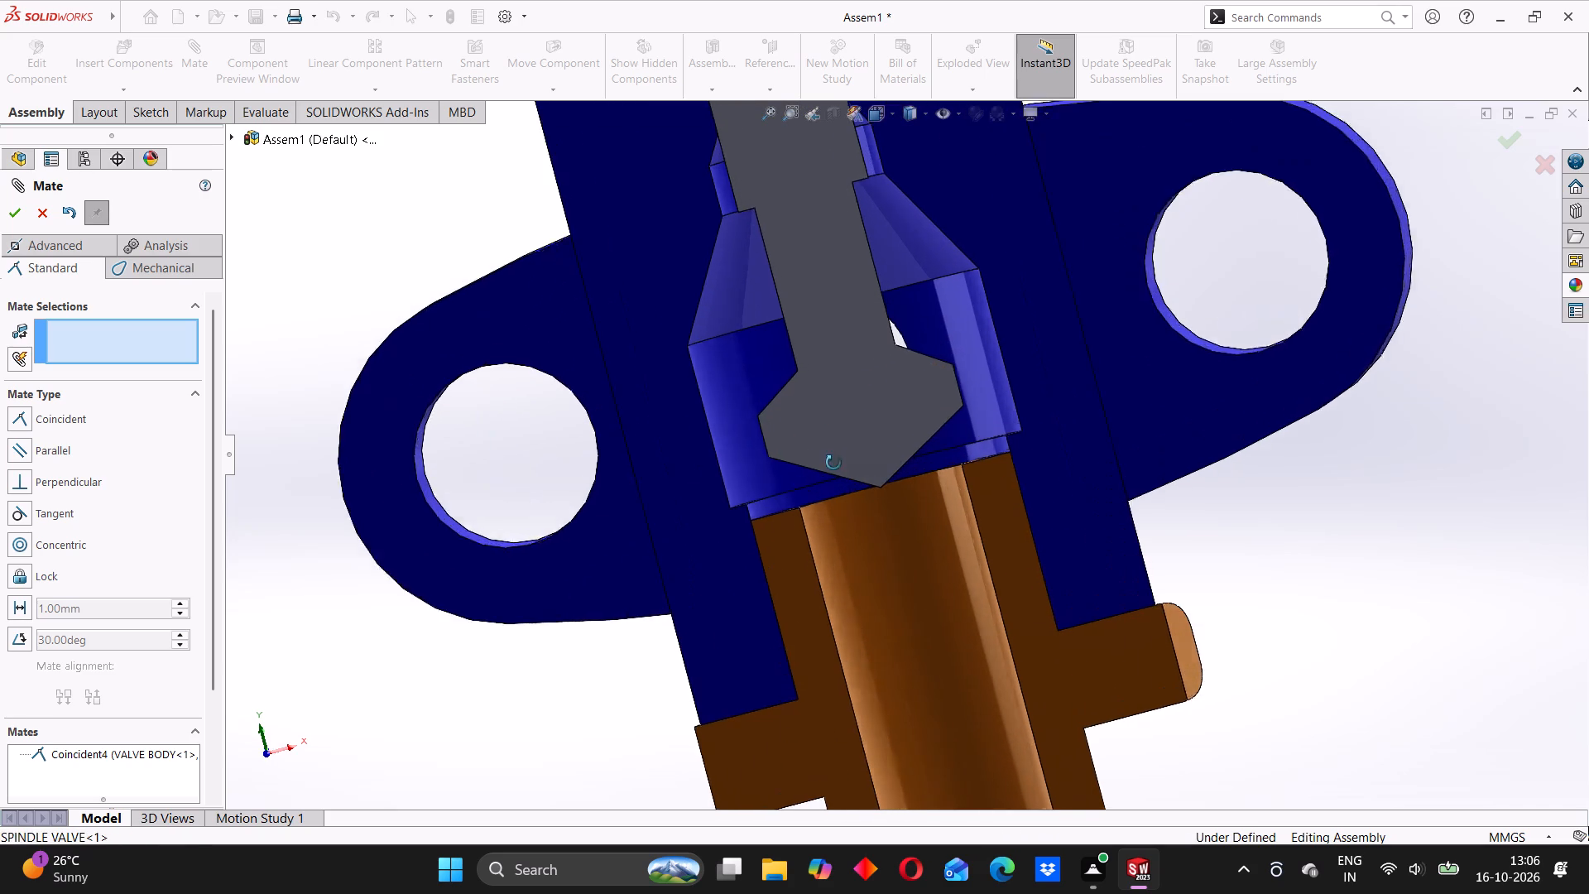
pyautogui.moveTo(833, 463); pyautogui.dragTo(867, 431, button='middle')
pyautogui.scroll(-4, 821, 458)
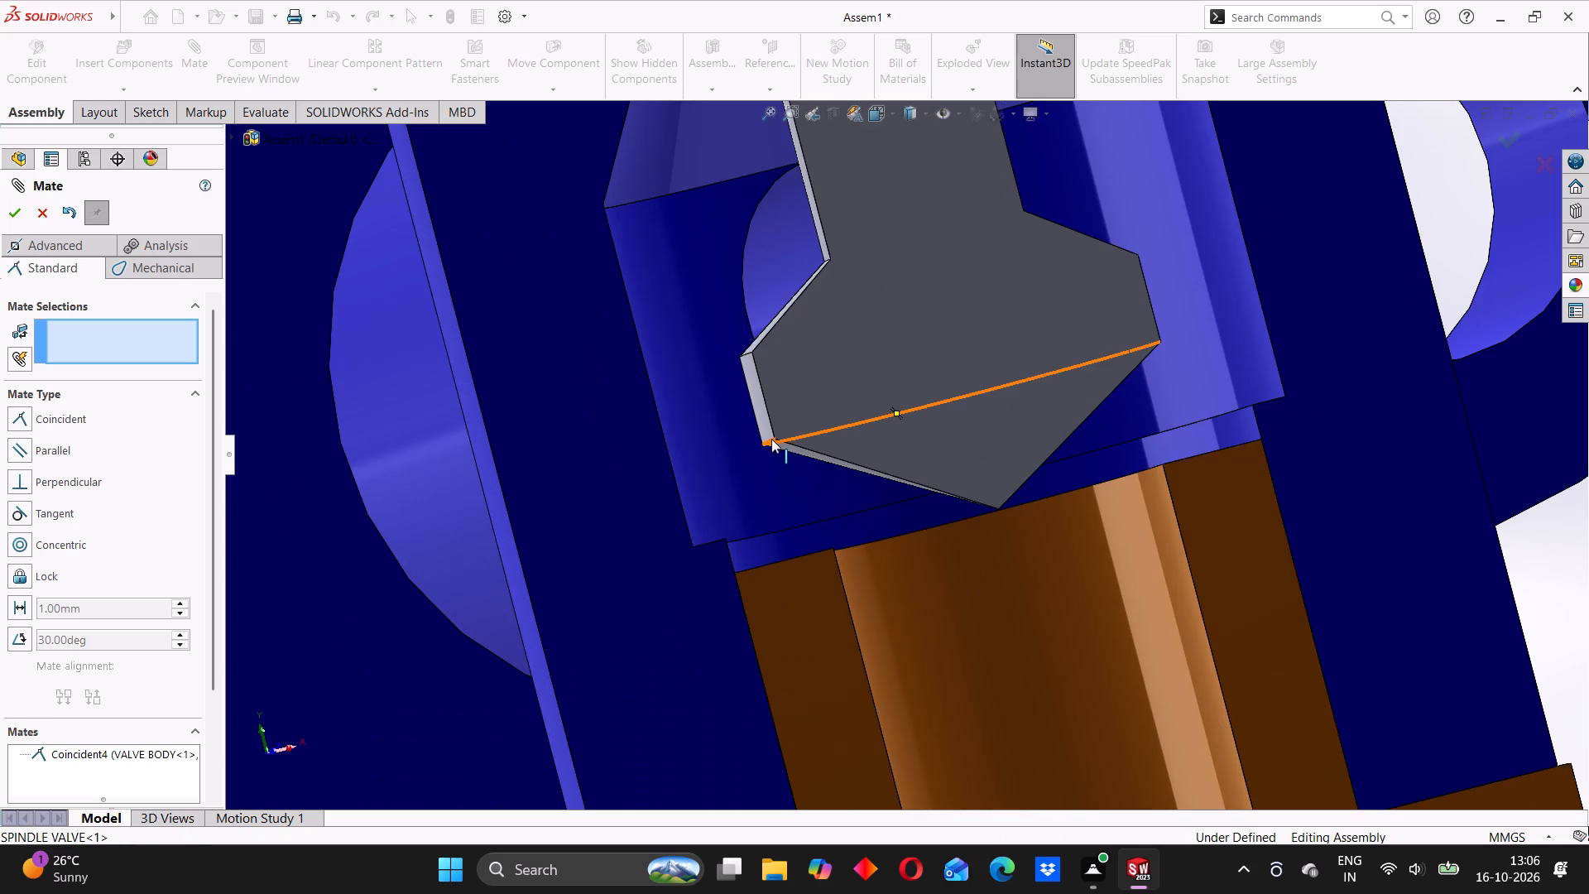
pyautogui.click(766, 441)
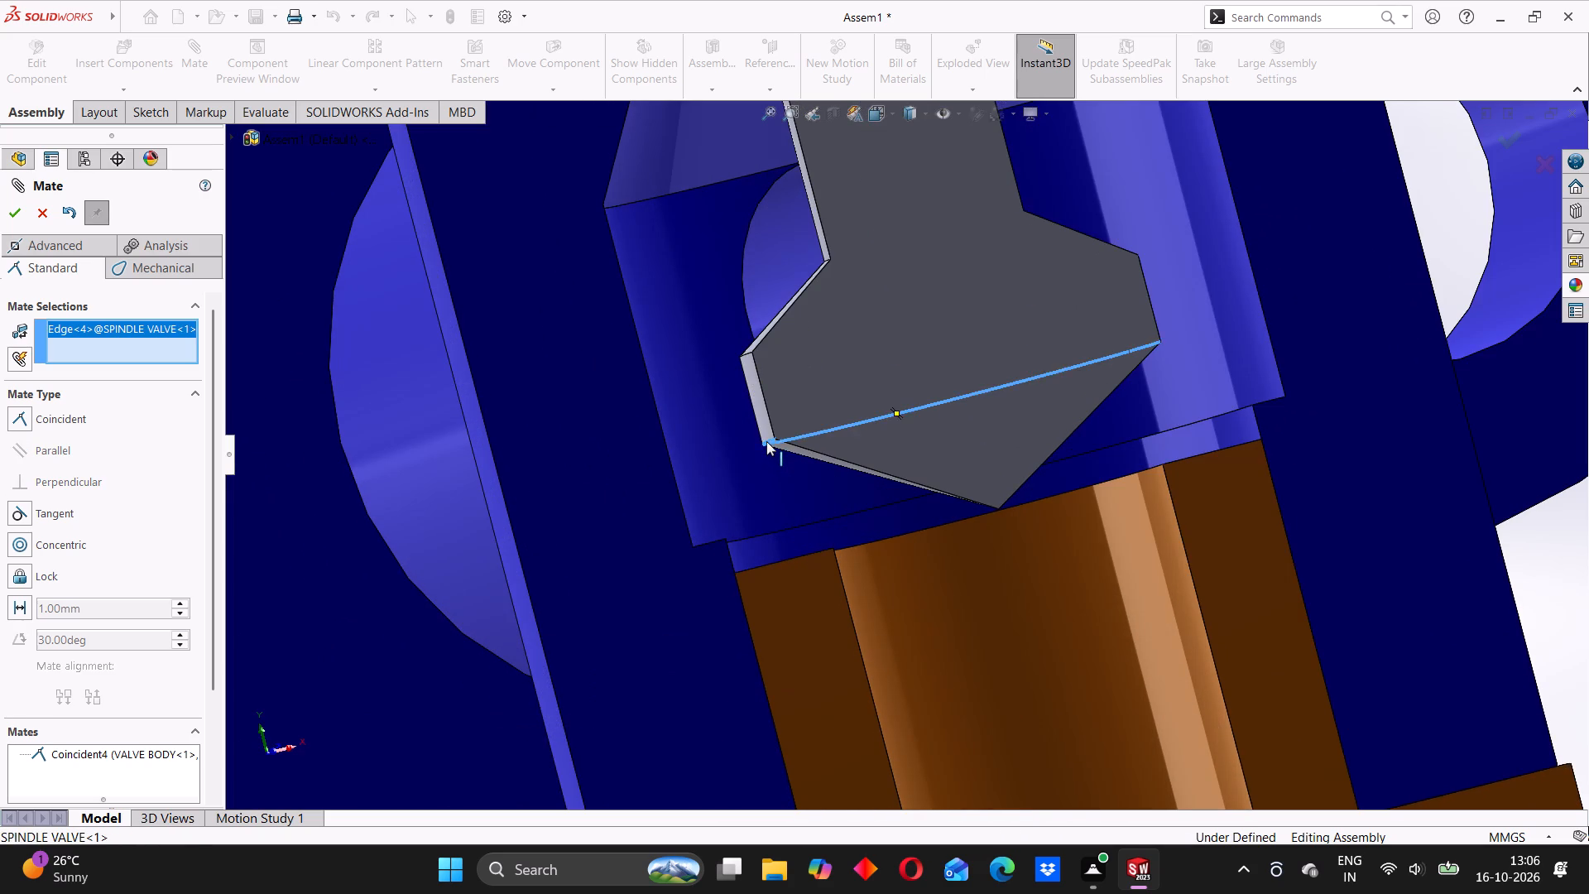
pyautogui.scroll(2, 834, 530)
pyautogui.moveTo(894, 514); pyautogui.dragTo(905, 614, button='middle')
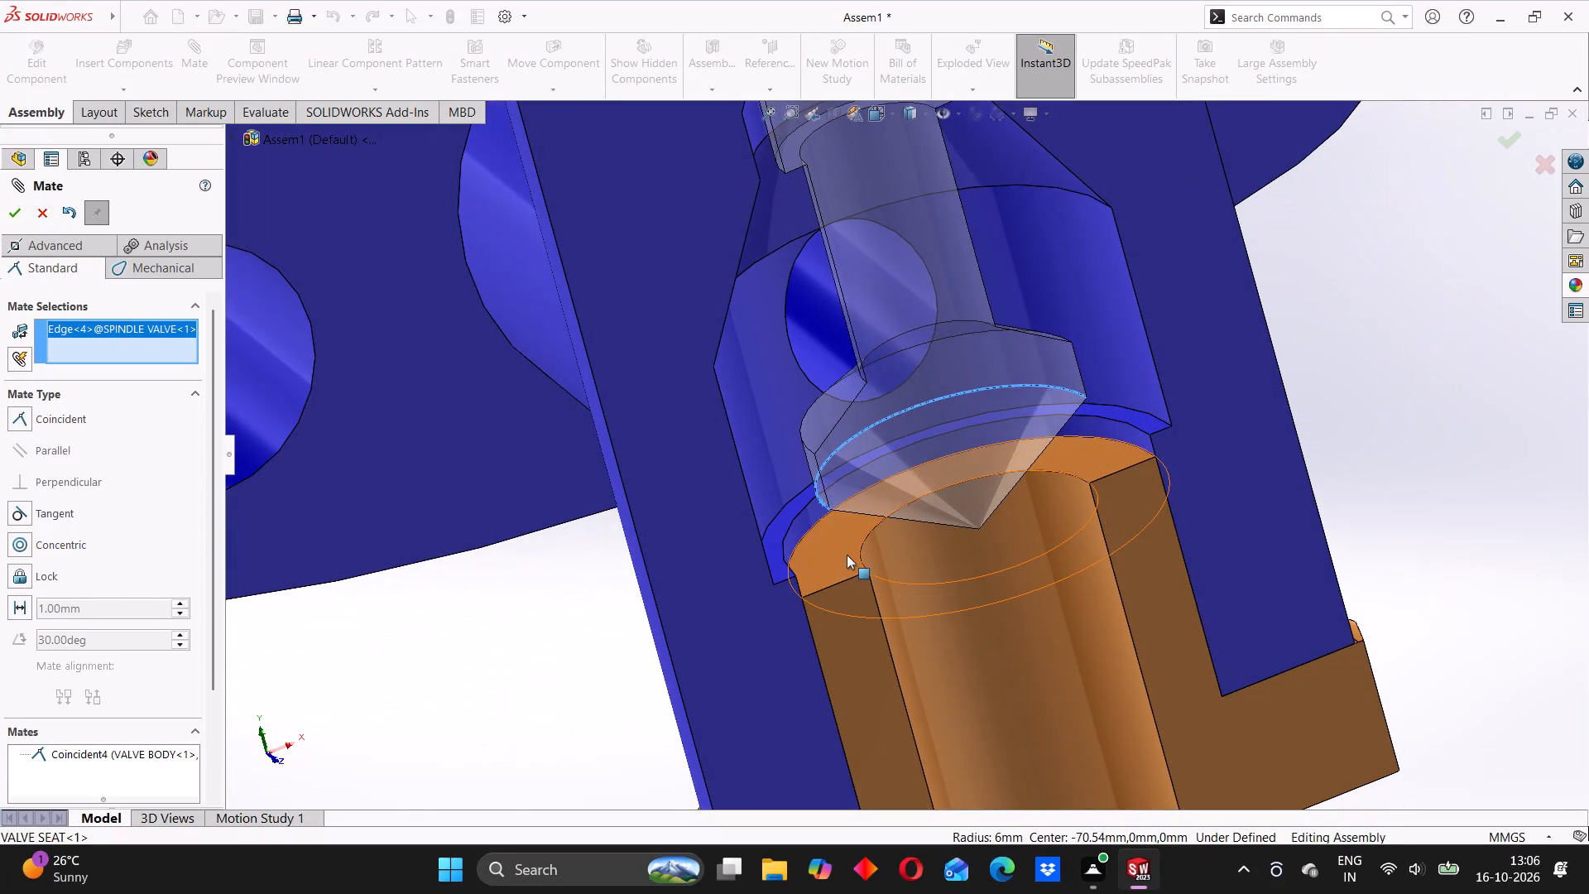
pyautogui.click(836, 560)
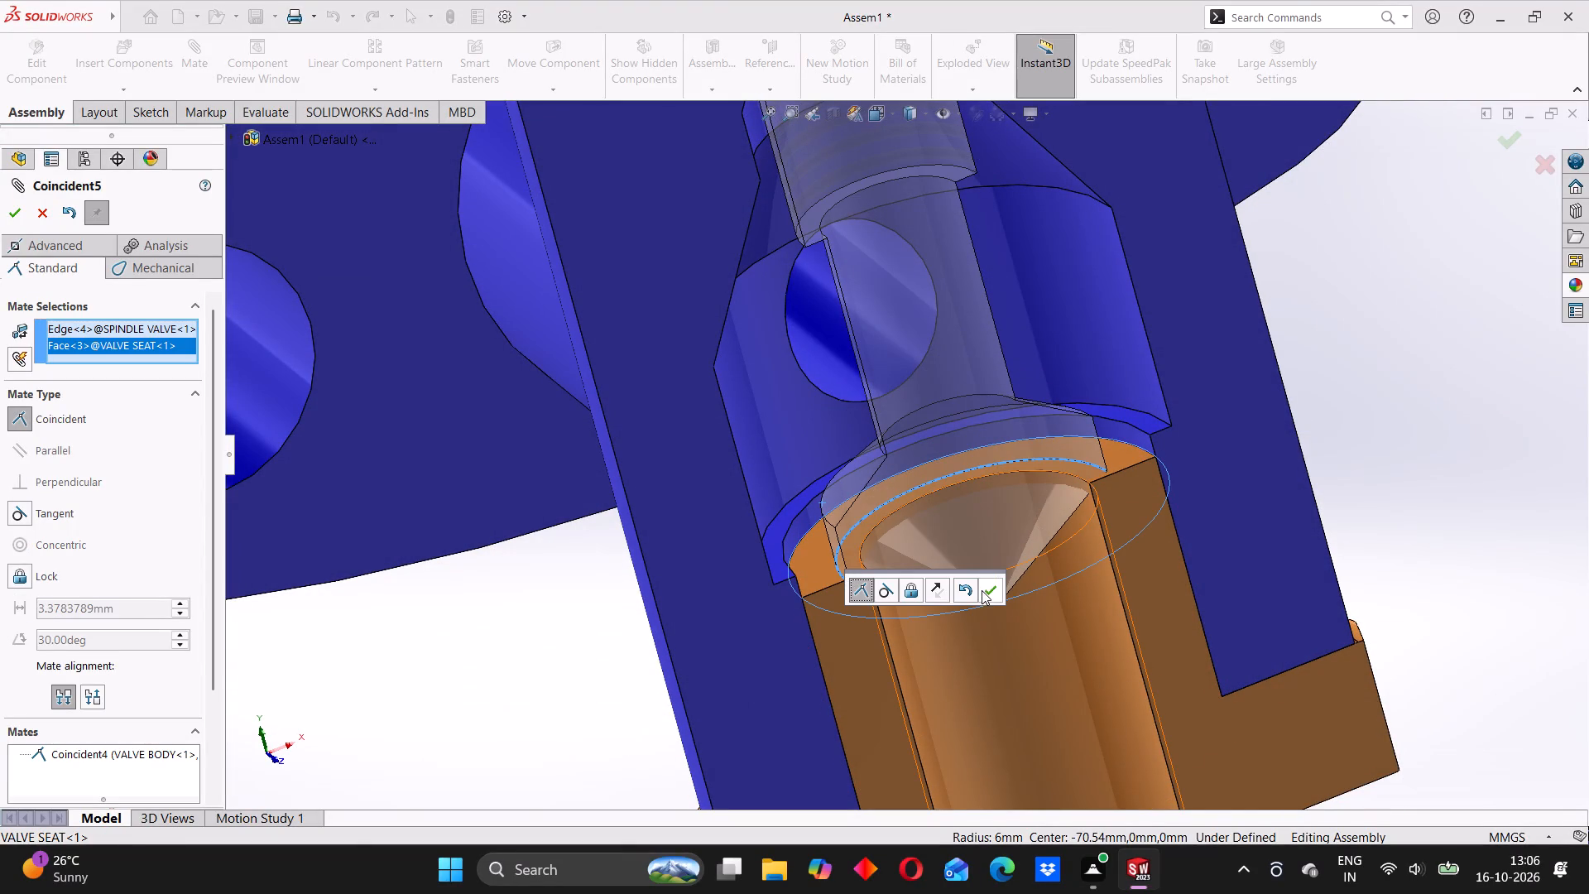
pyautogui.click(982, 590)
pyautogui.scroll(8, 991, 500)
pyautogui.scroll(3, 1025, 414)
pyautogui.moveTo(1026, 421); pyautogui.dragTo(1019, 426, button='middle')
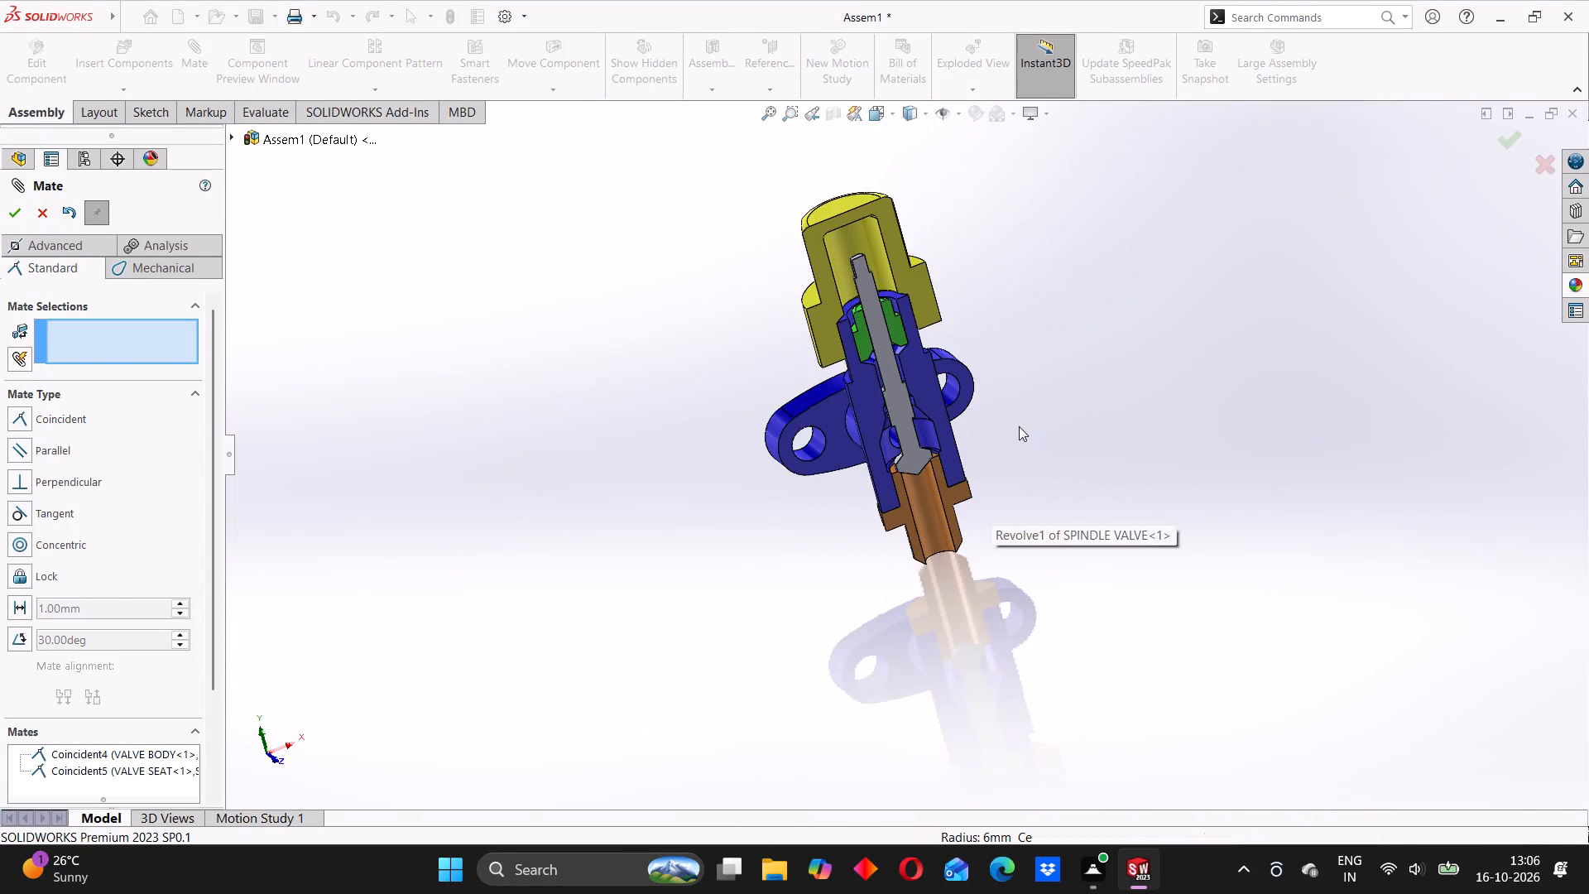
pyautogui.moveTo(1019, 426); pyautogui.dragTo(957, 555, button='middle')
pyautogui.moveTo(884, 490); pyautogui.dragTo(931, 423, button='middle')
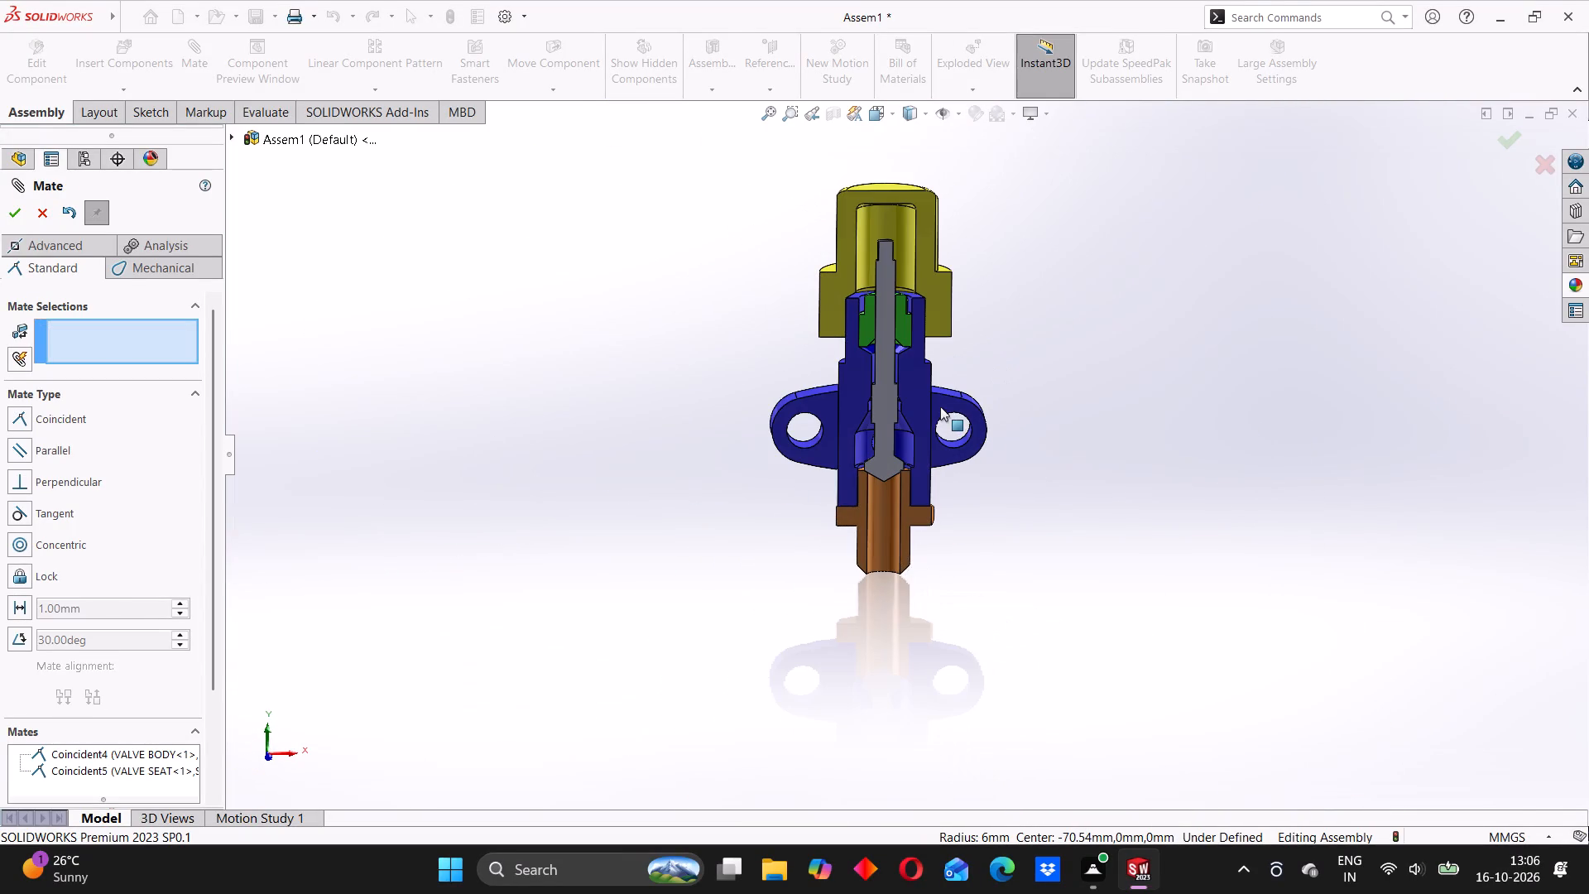
pyautogui.click(22, 219)
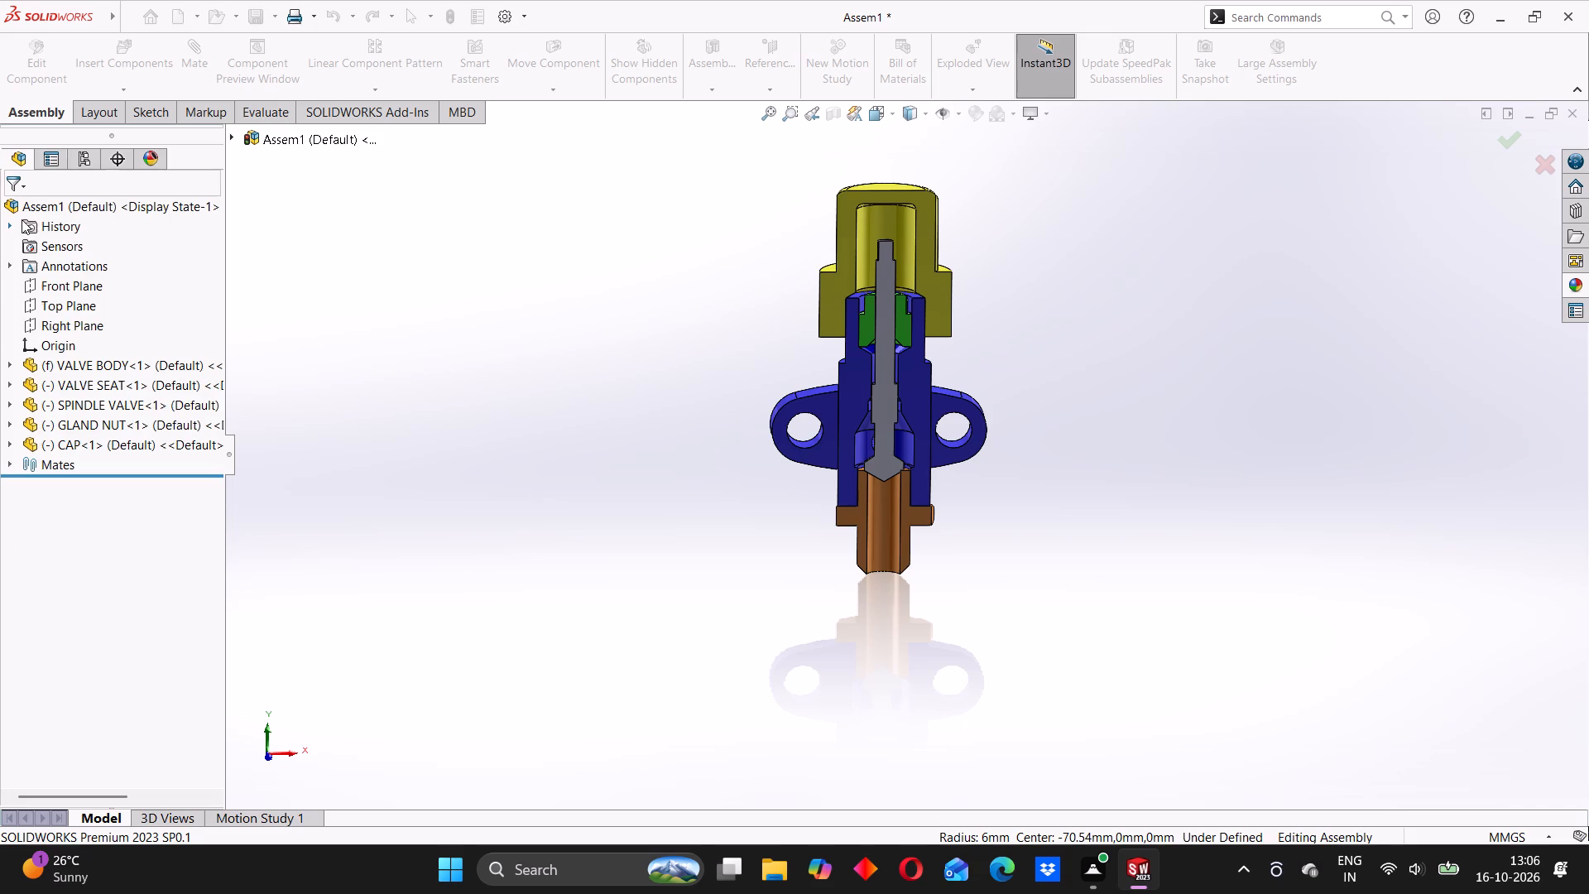
# Turn off the section view to show the whole valve assembly.
pyautogui.scroll(-3, 901, 296)
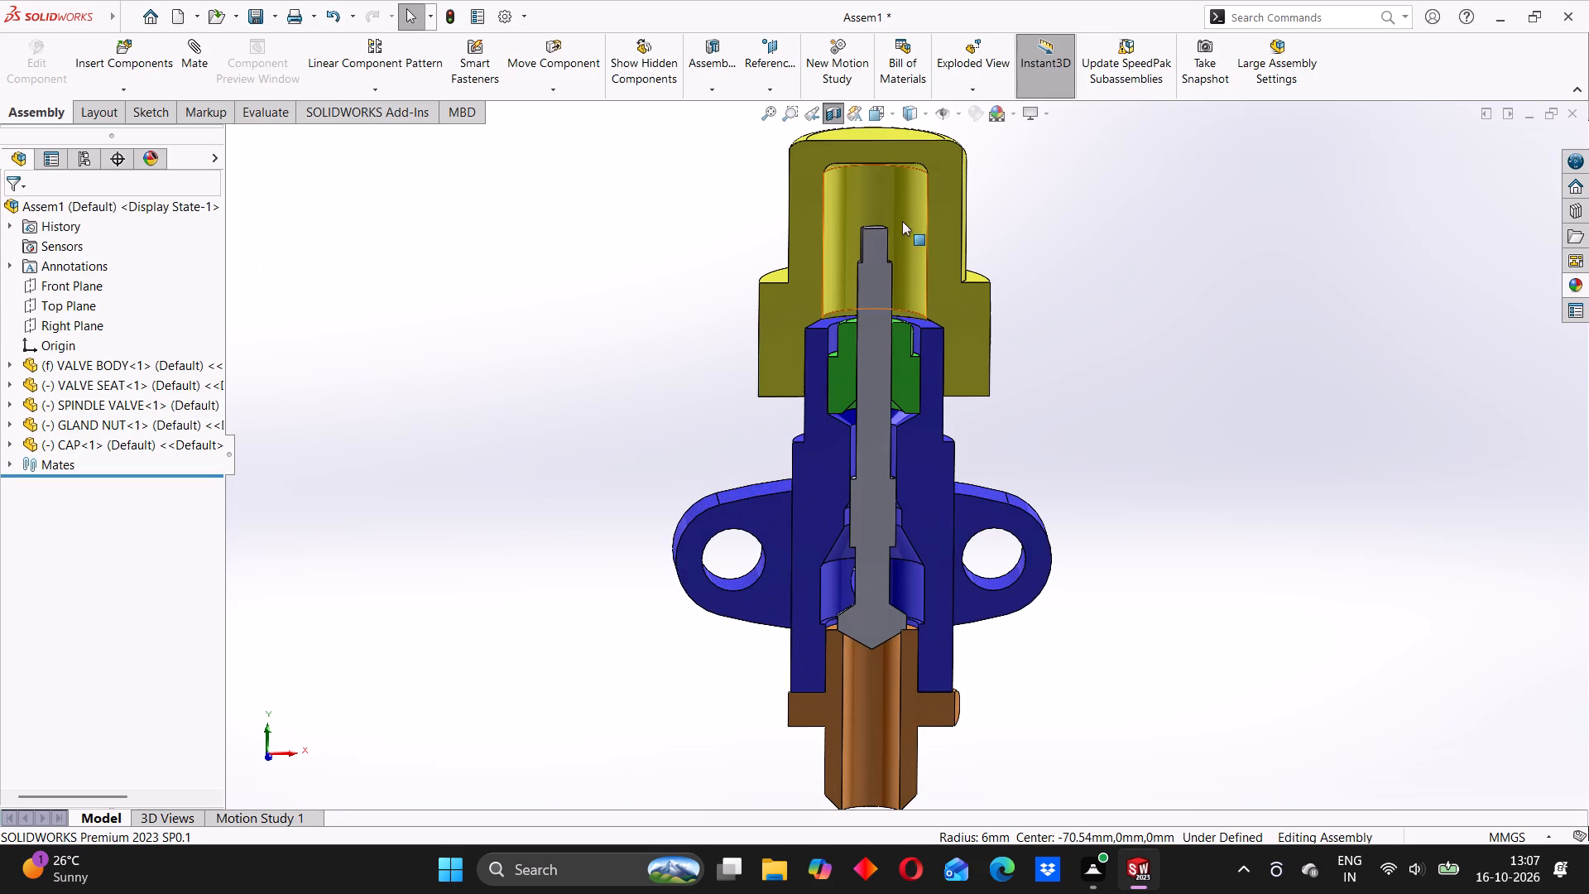
pyautogui.click(832, 116)
pyautogui.scroll(3, 881, 451)
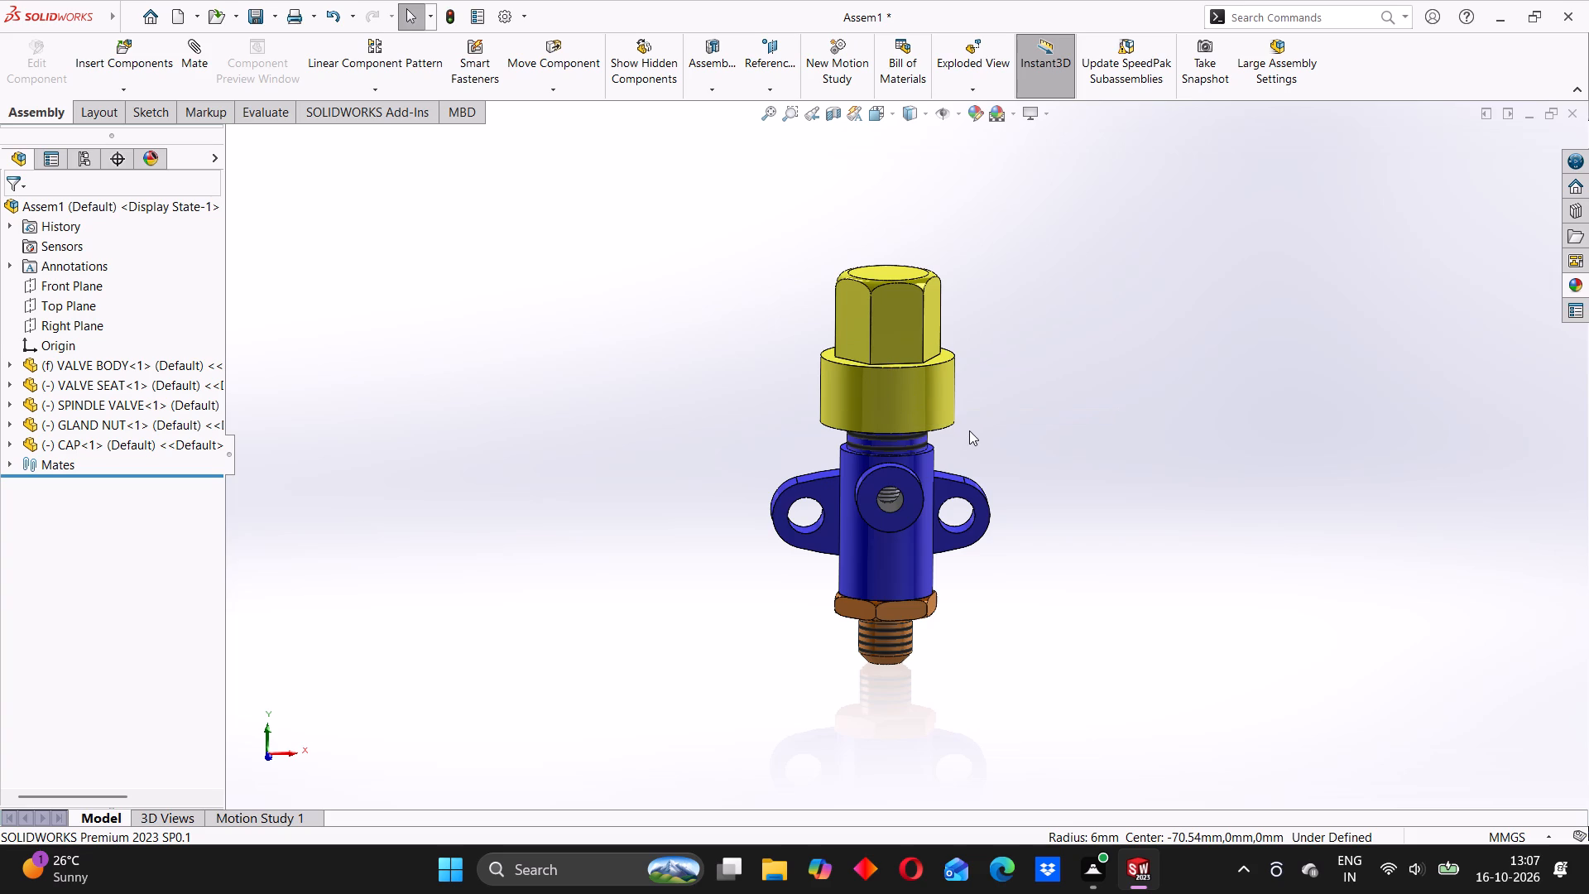
# Cut the valve assembly with a section view along the Right Plane.
pyautogui.click(841, 114)
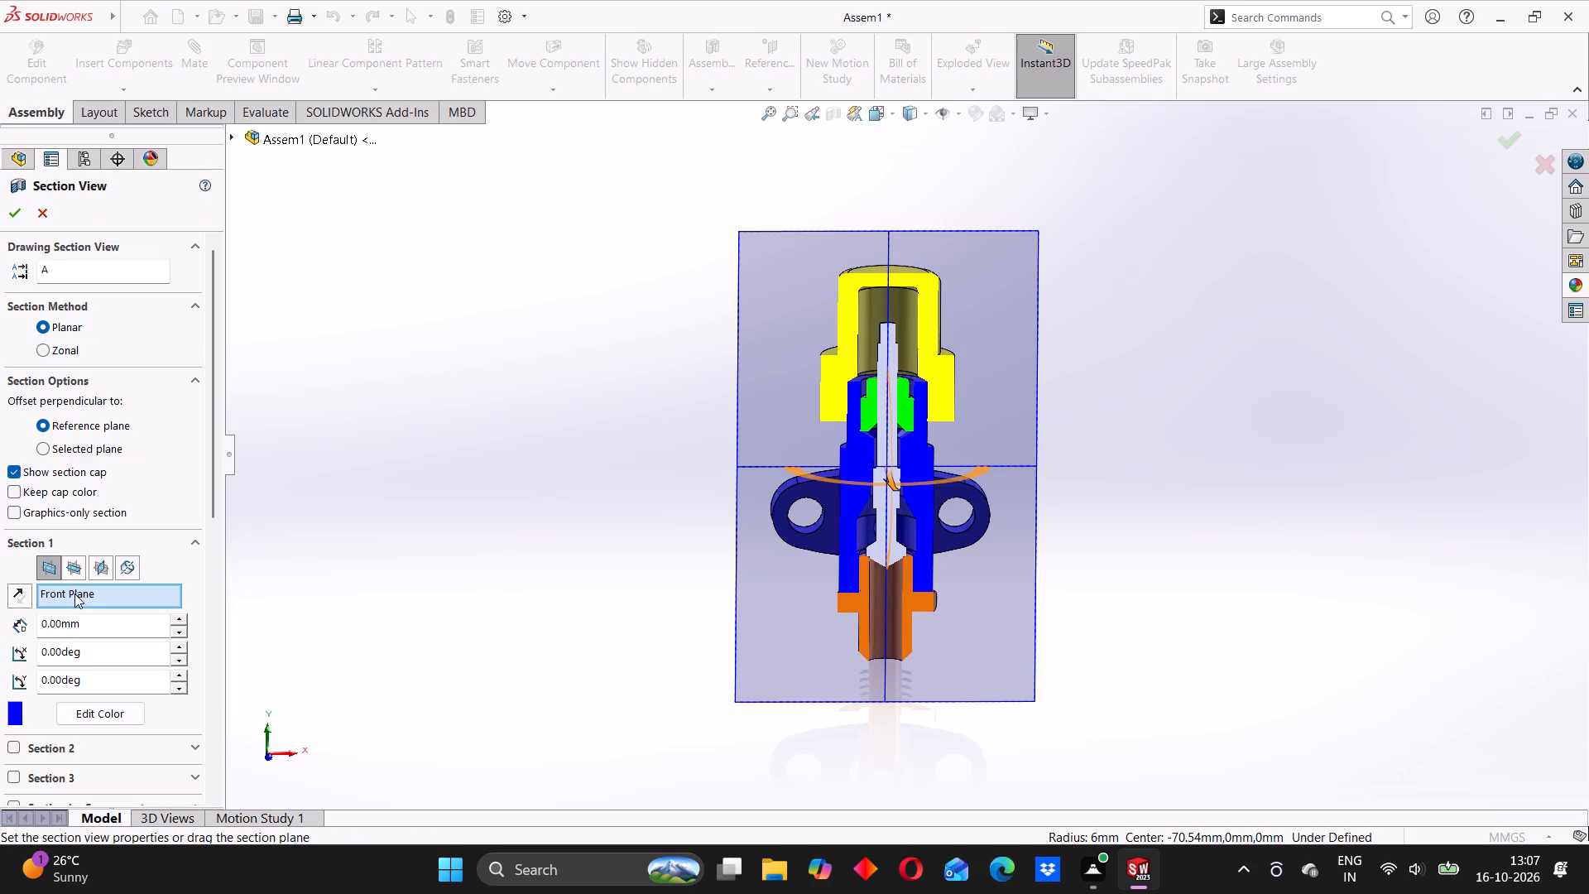
pyautogui.click(79, 571)
pyautogui.click(105, 571)
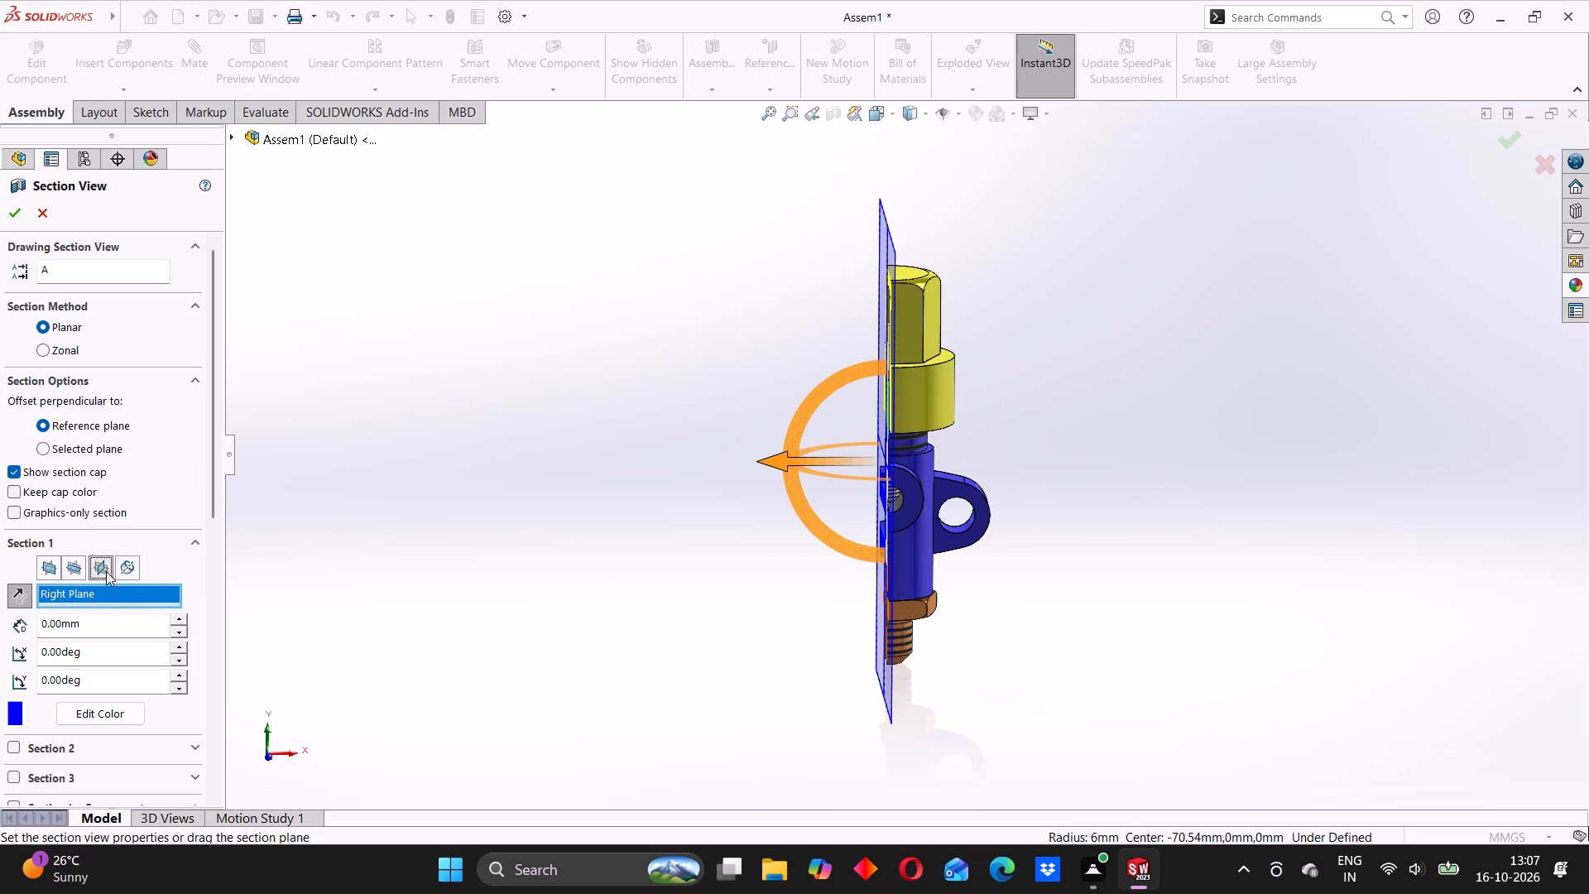
pyautogui.moveTo(838, 483); pyautogui.dragTo(1027, 507, button='middle')
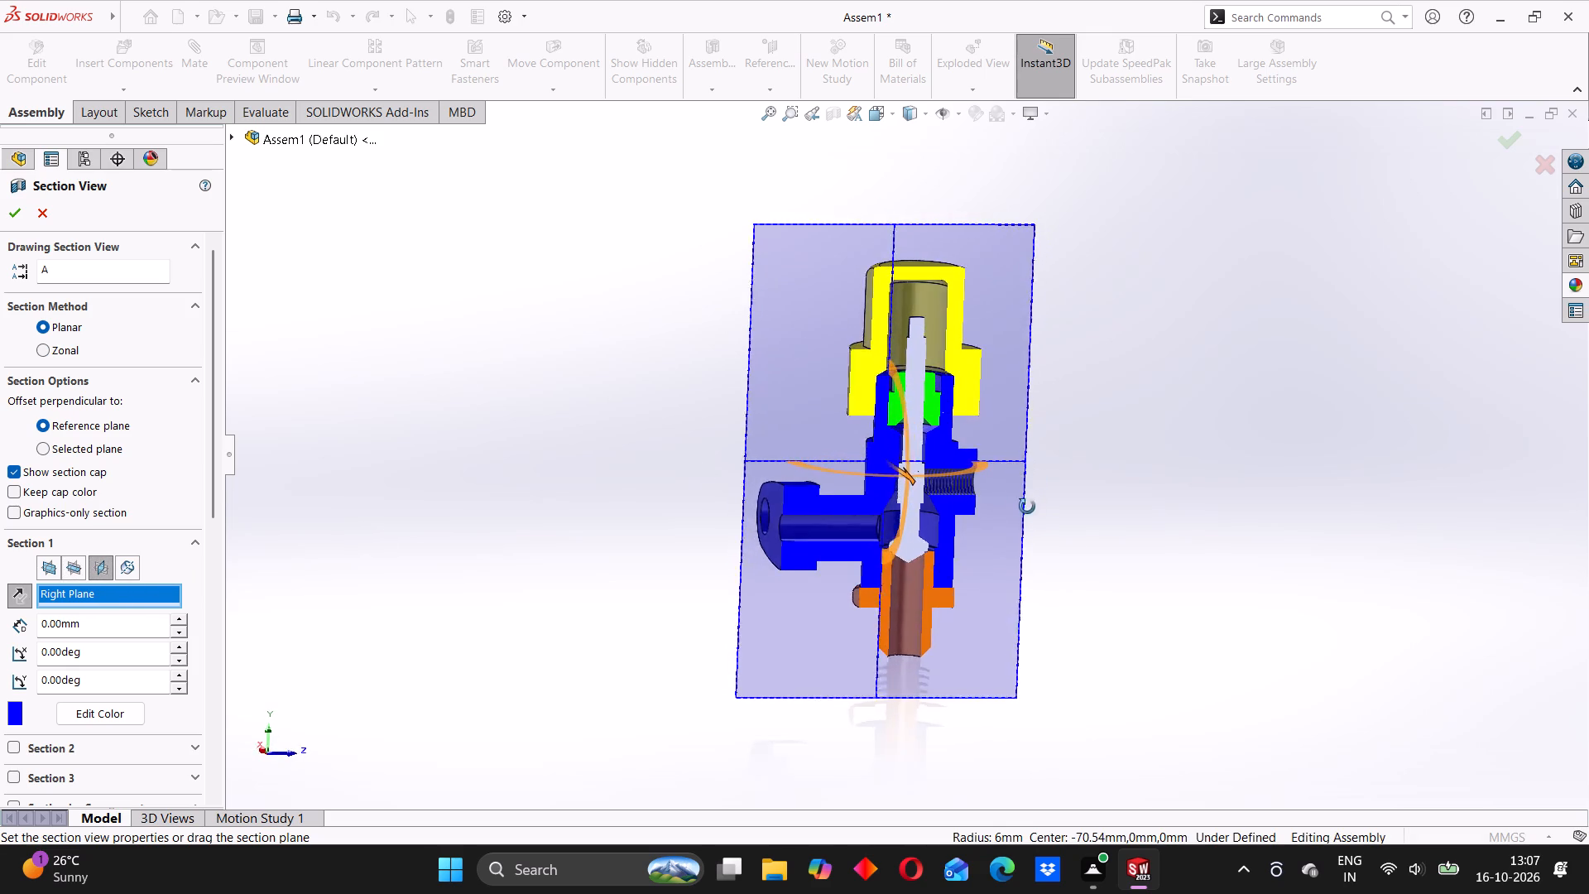
pyautogui.moveTo(1027, 507); pyautogui.dragTo(985, 511, button='middle')
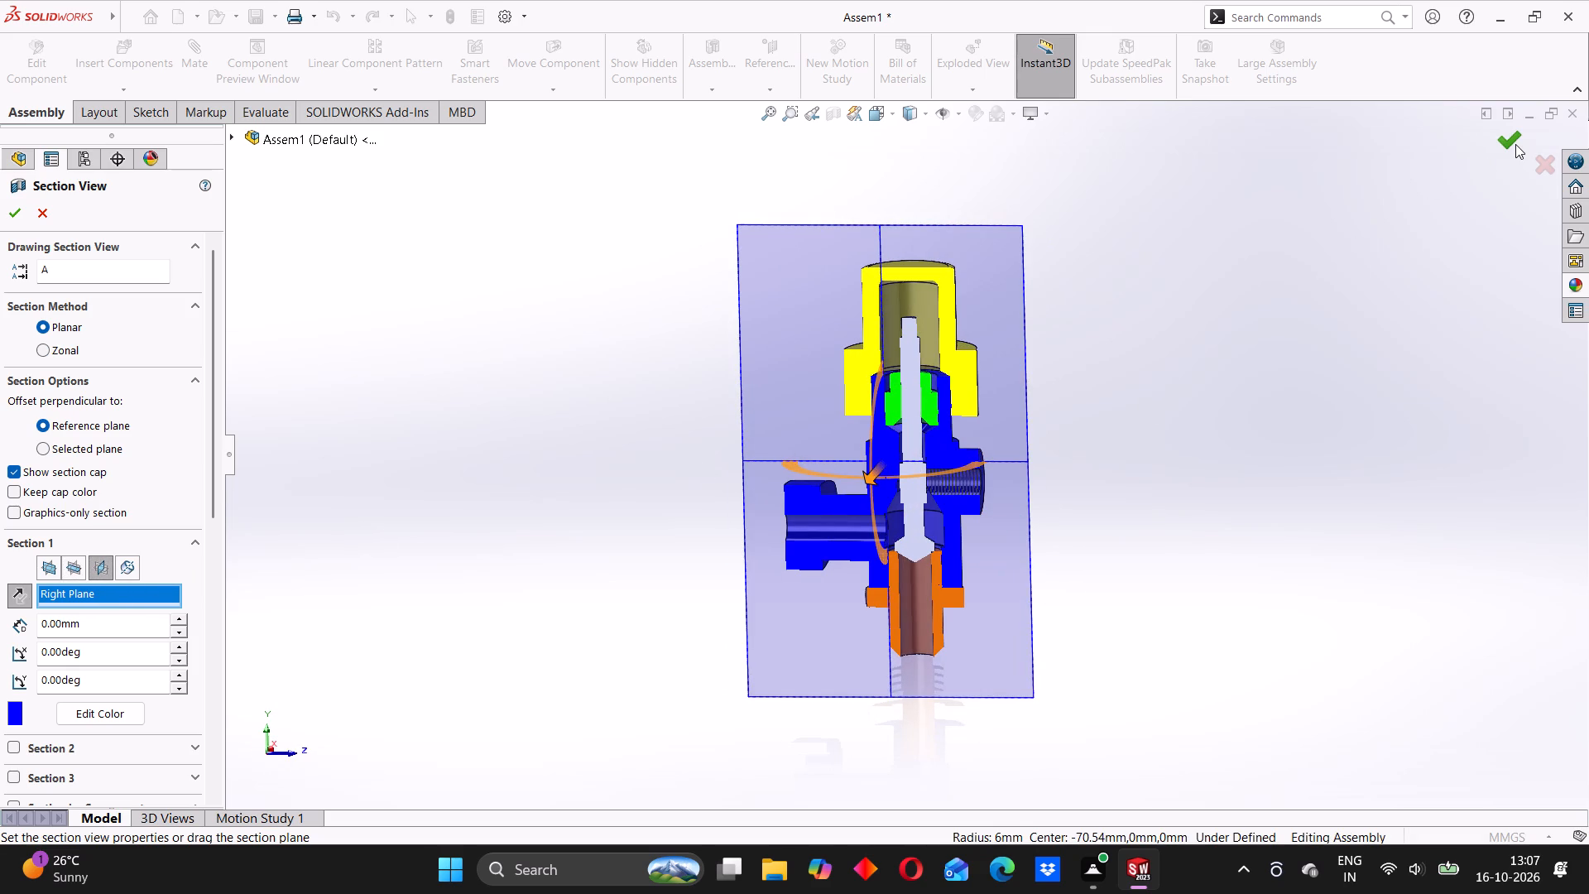
pyautogui.click(1515, 144)
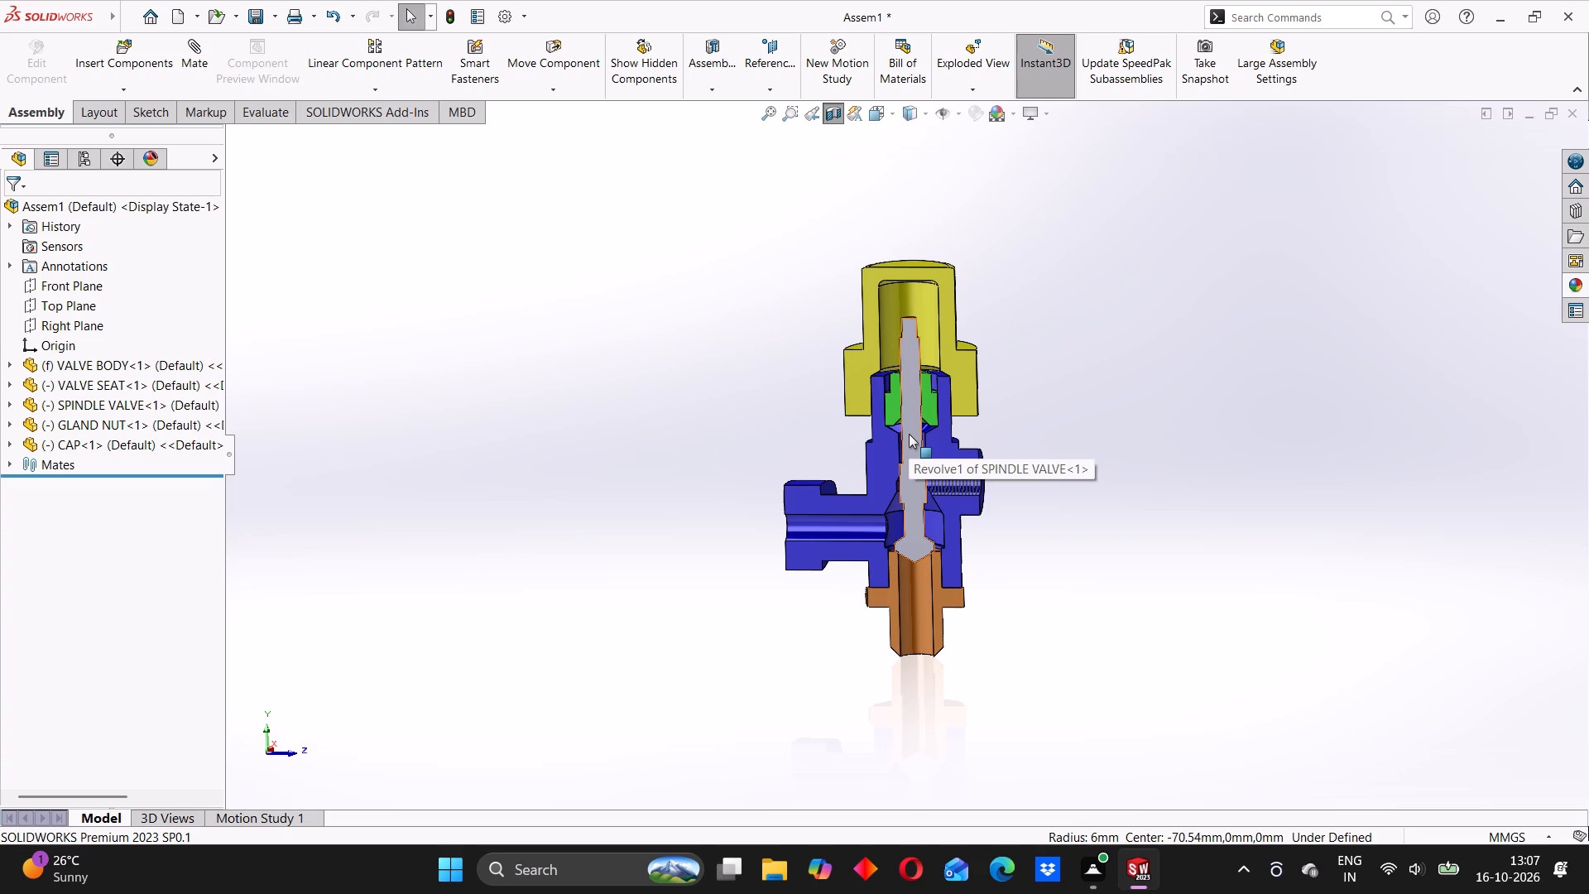
# Examine in the section how the spindle valve passes through the gland nut, cap and upper valve body.
pyautogui.click(809, 430)
pyautogui.moveTo(891, 469); pyautogui.dragTo(894, 447, button='middle')
pyautogui.scroll(-2, 901, 468)
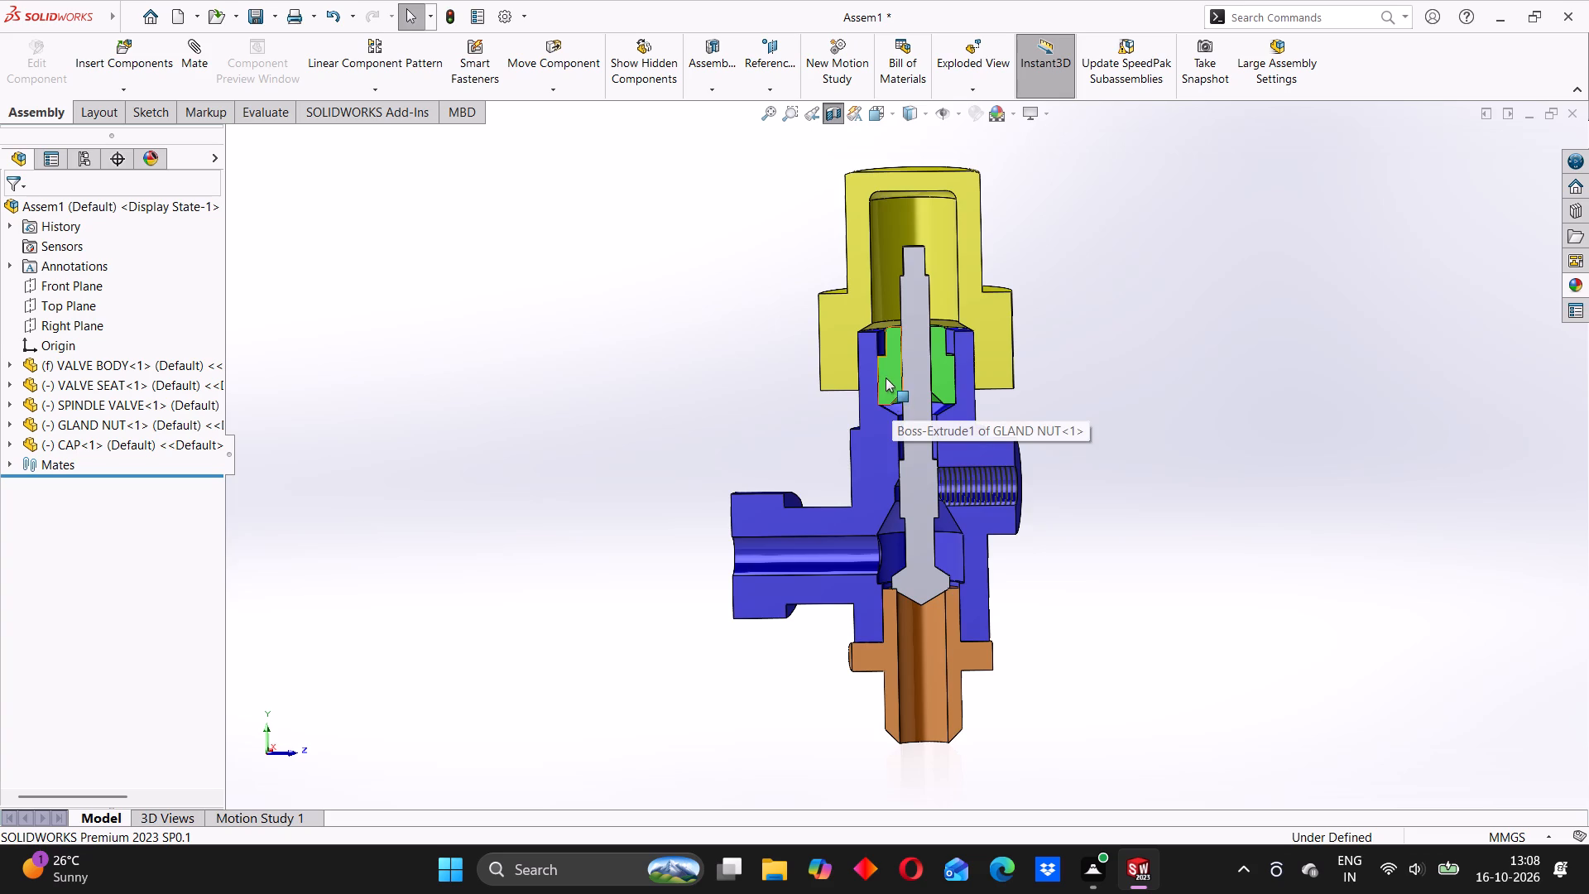
pyautogui.scroll(-4, 885, 367)
pyautogui.click(587, 427)
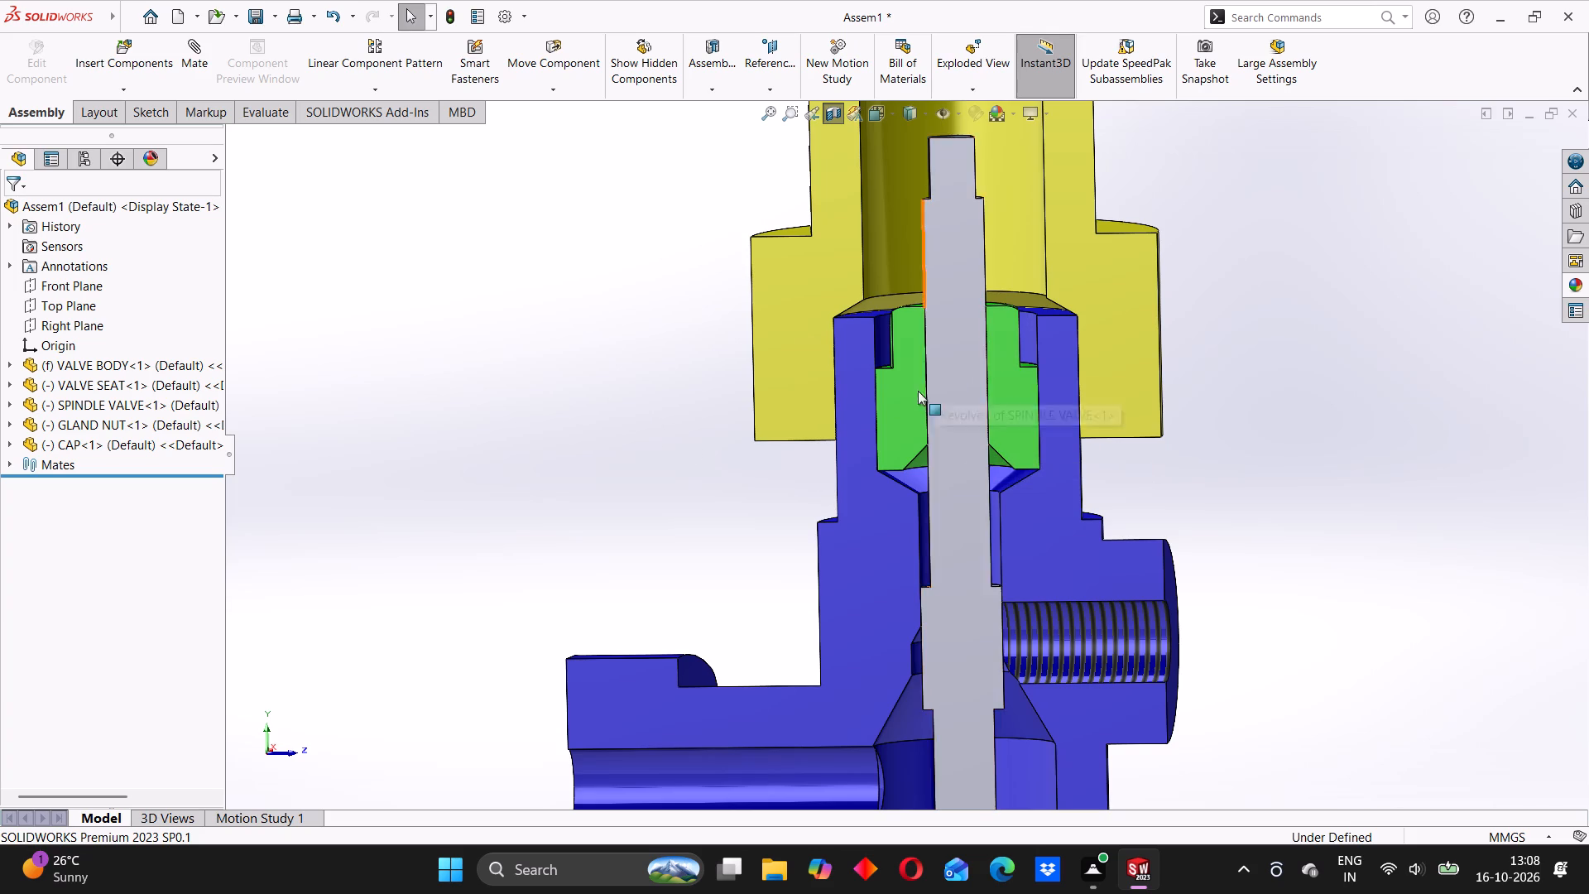
pyautogui.scroll(6, 909, 397)
pyautogui.scroll(3, 919, 501)
pyautogui.scroll(-3, 925, 501)
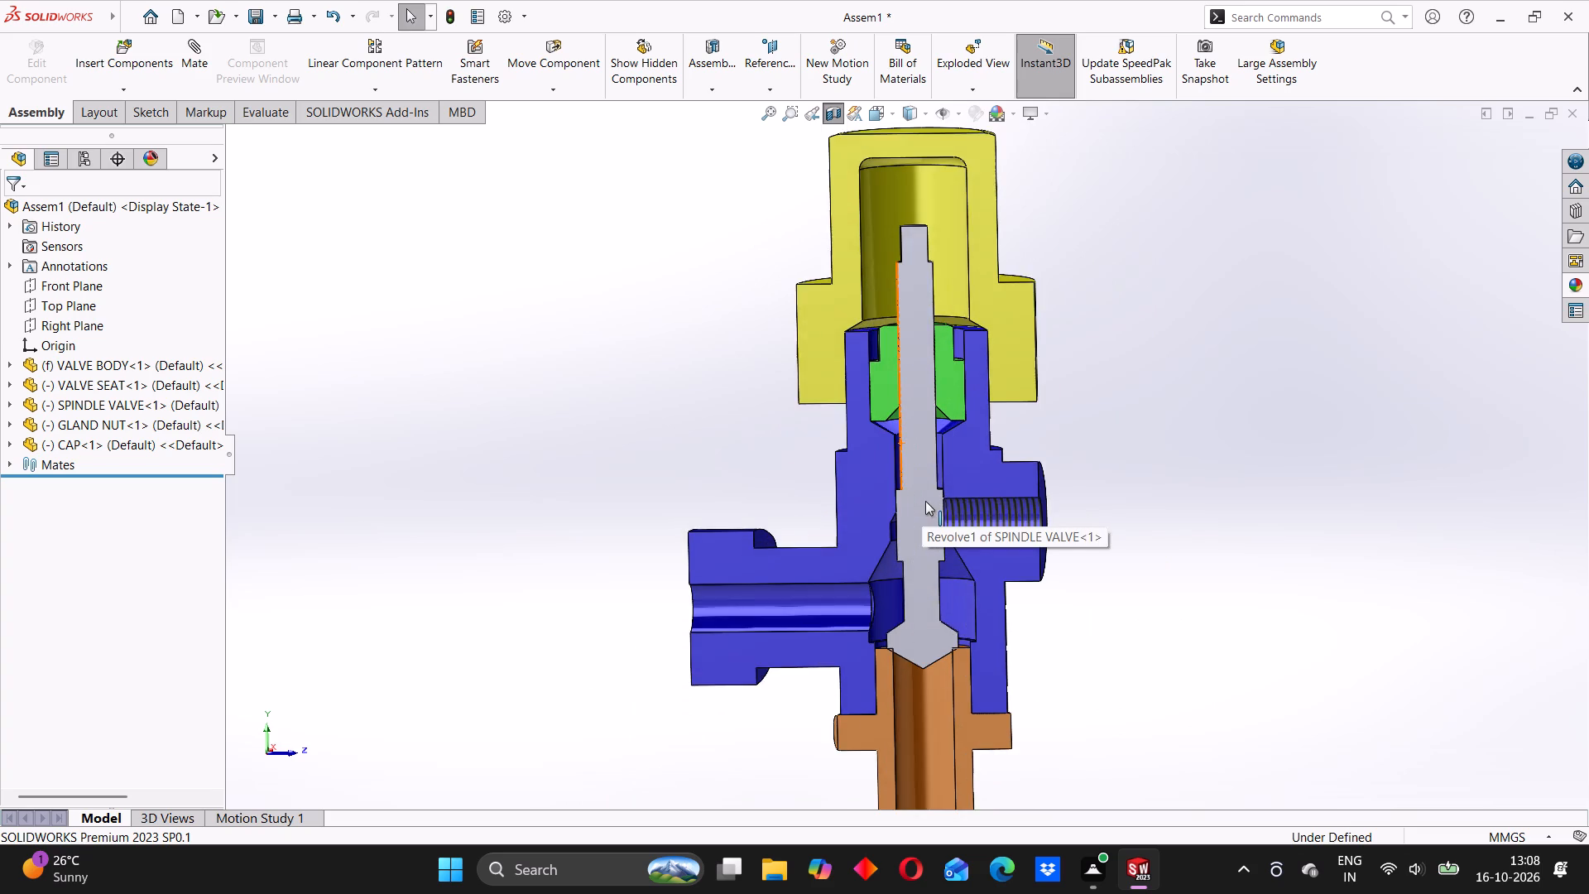
pyautogui.scroll(-2, 913, 454)
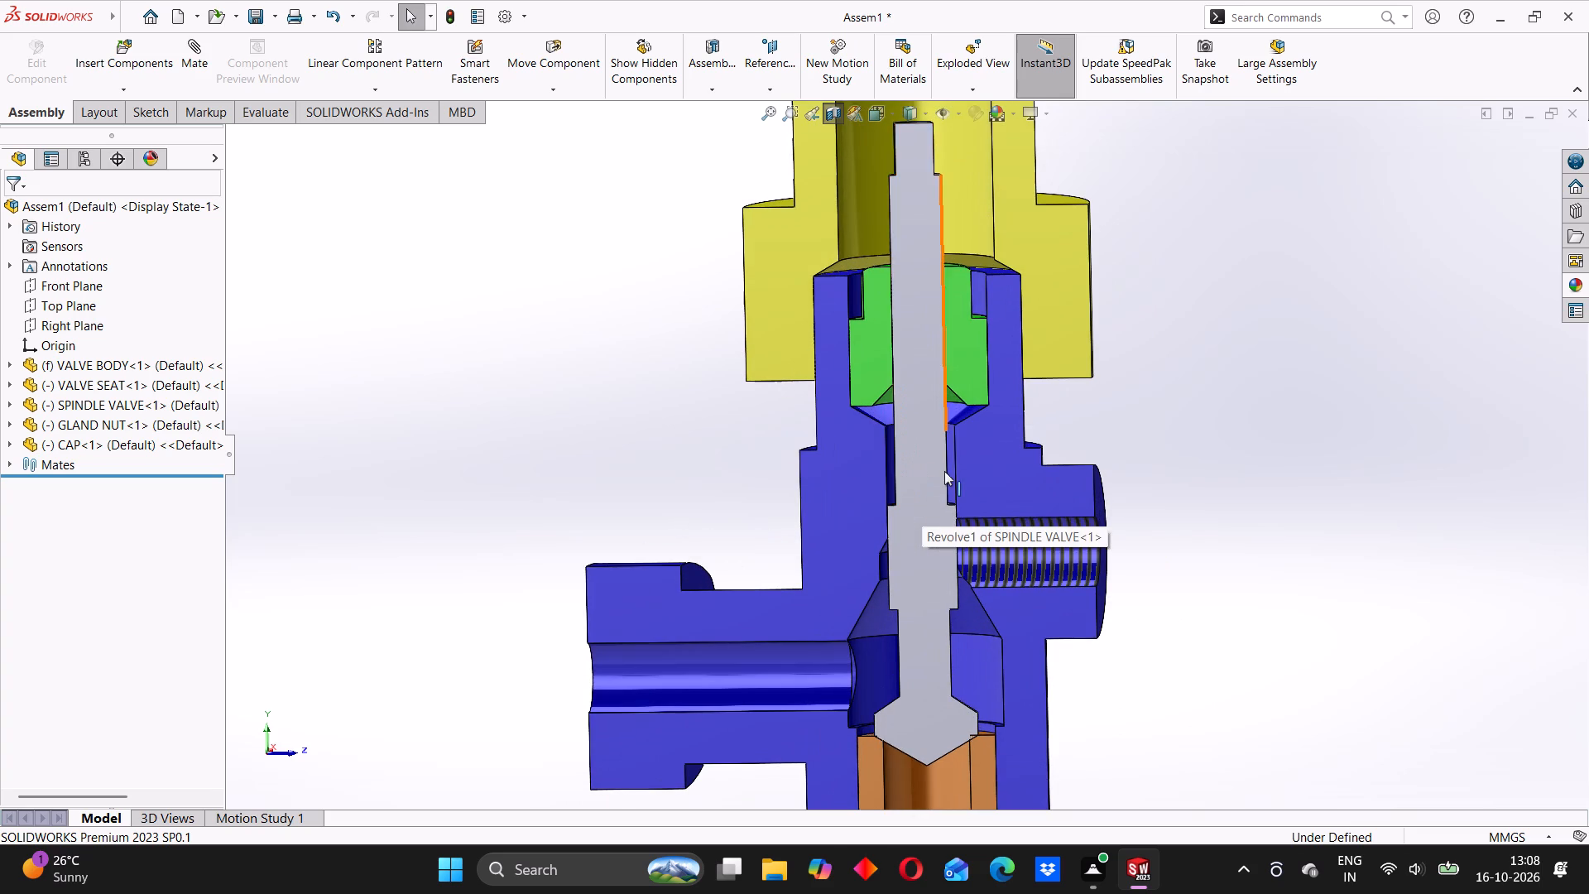
pyautogui.scroll(2, 944, 471)
pyautogui.scroll(-2, 940, 459)
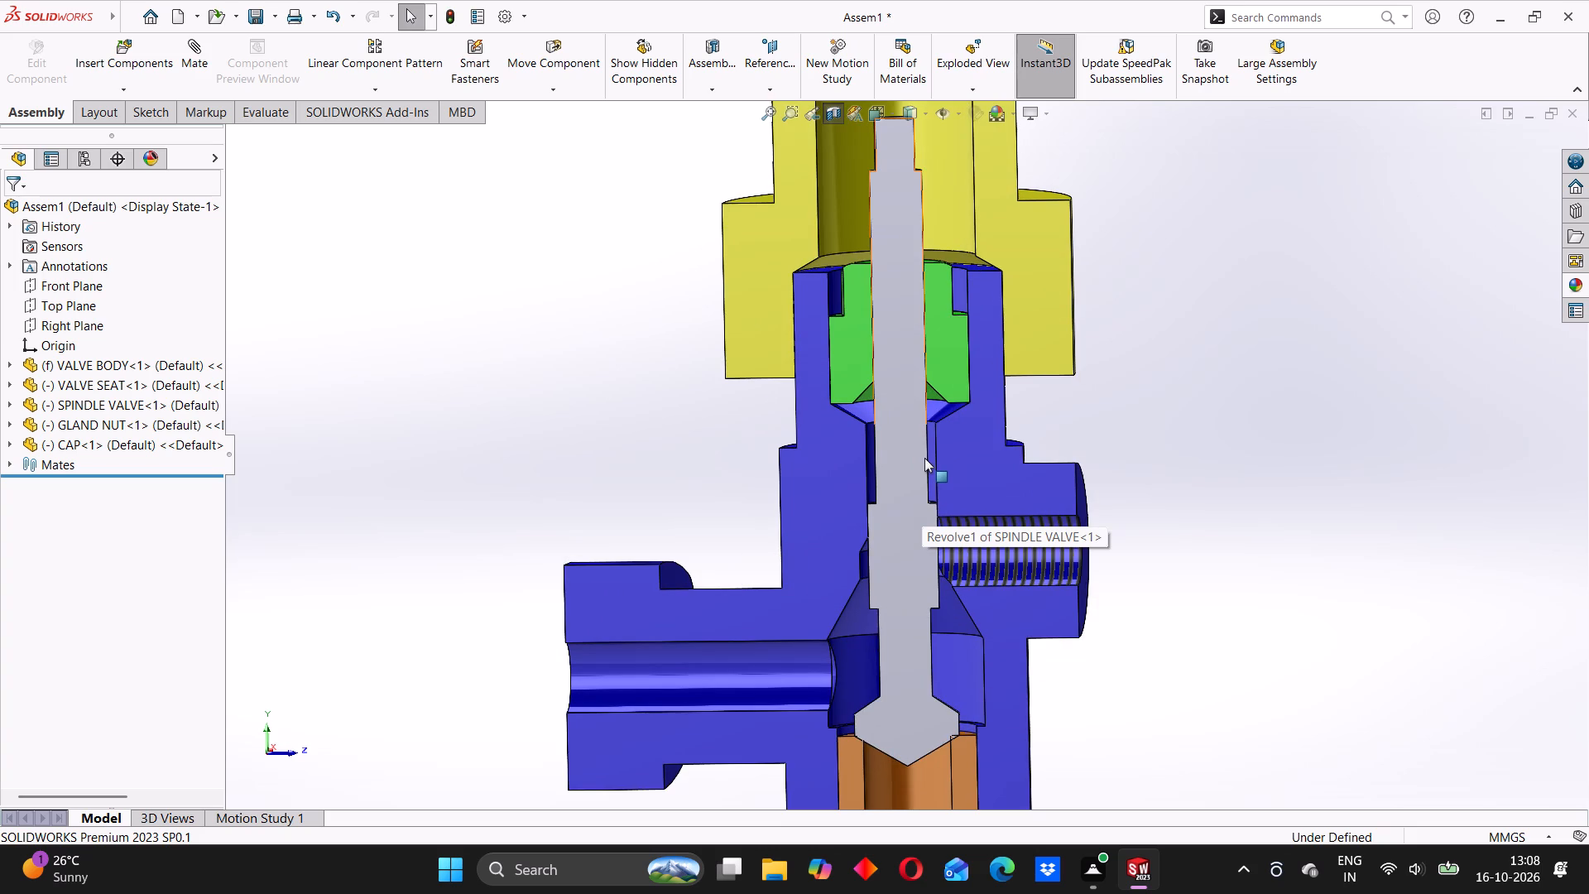
# Examine in the section how the spindle valve's conical tip sits on the valve seat inside the body chamber.
pyautogui.scroll(7, 924, 458)
pyautogui.scroll(-7, 915, 505)
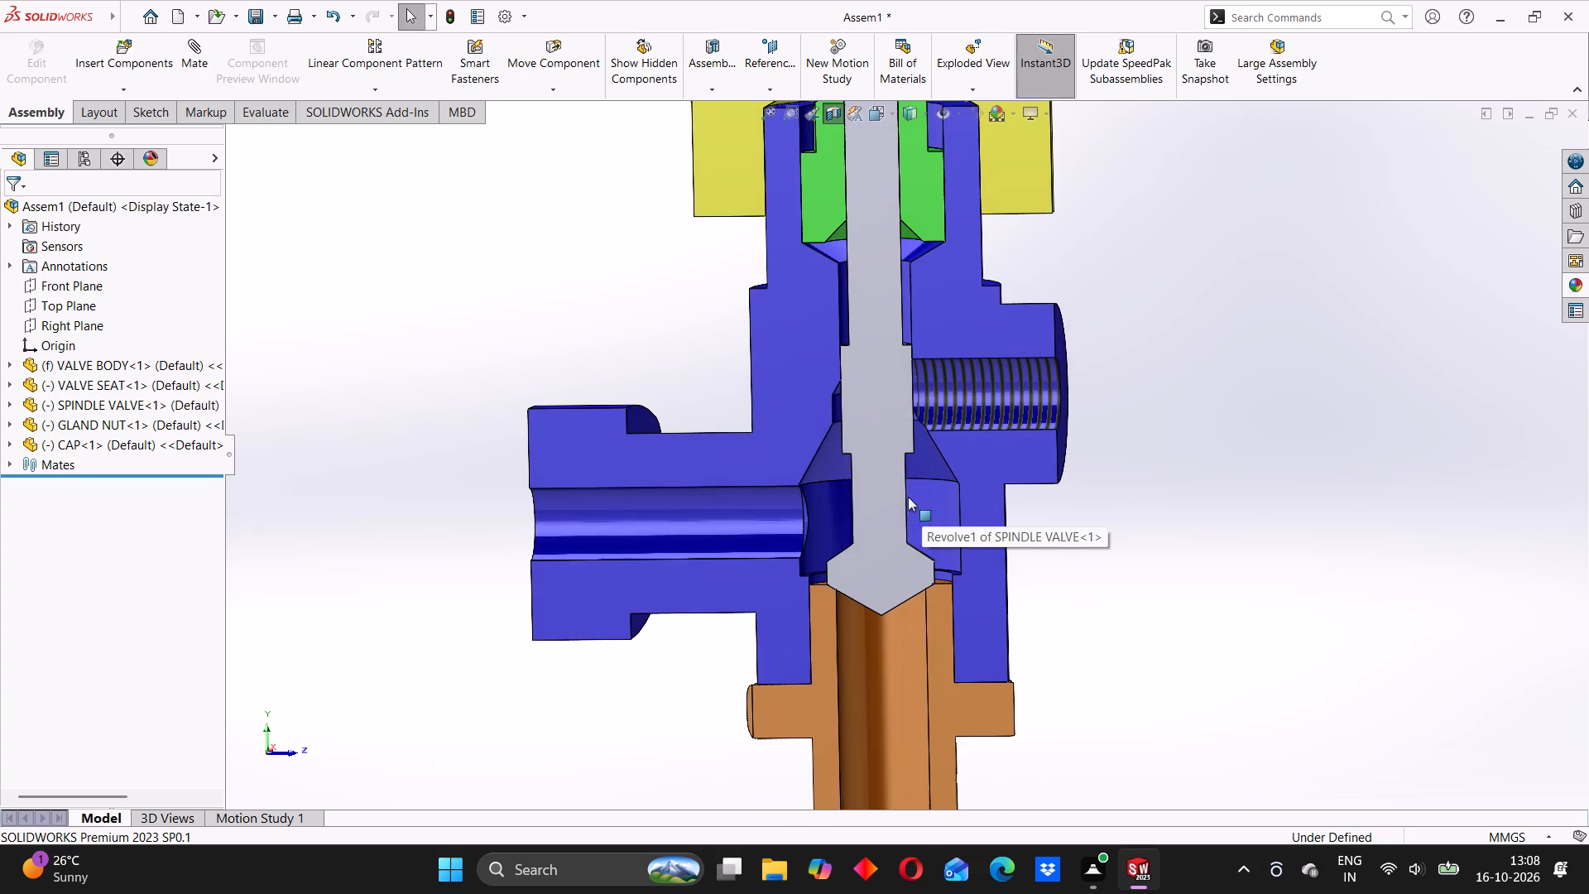
pyautogui.scroll(-4, 843, 417)
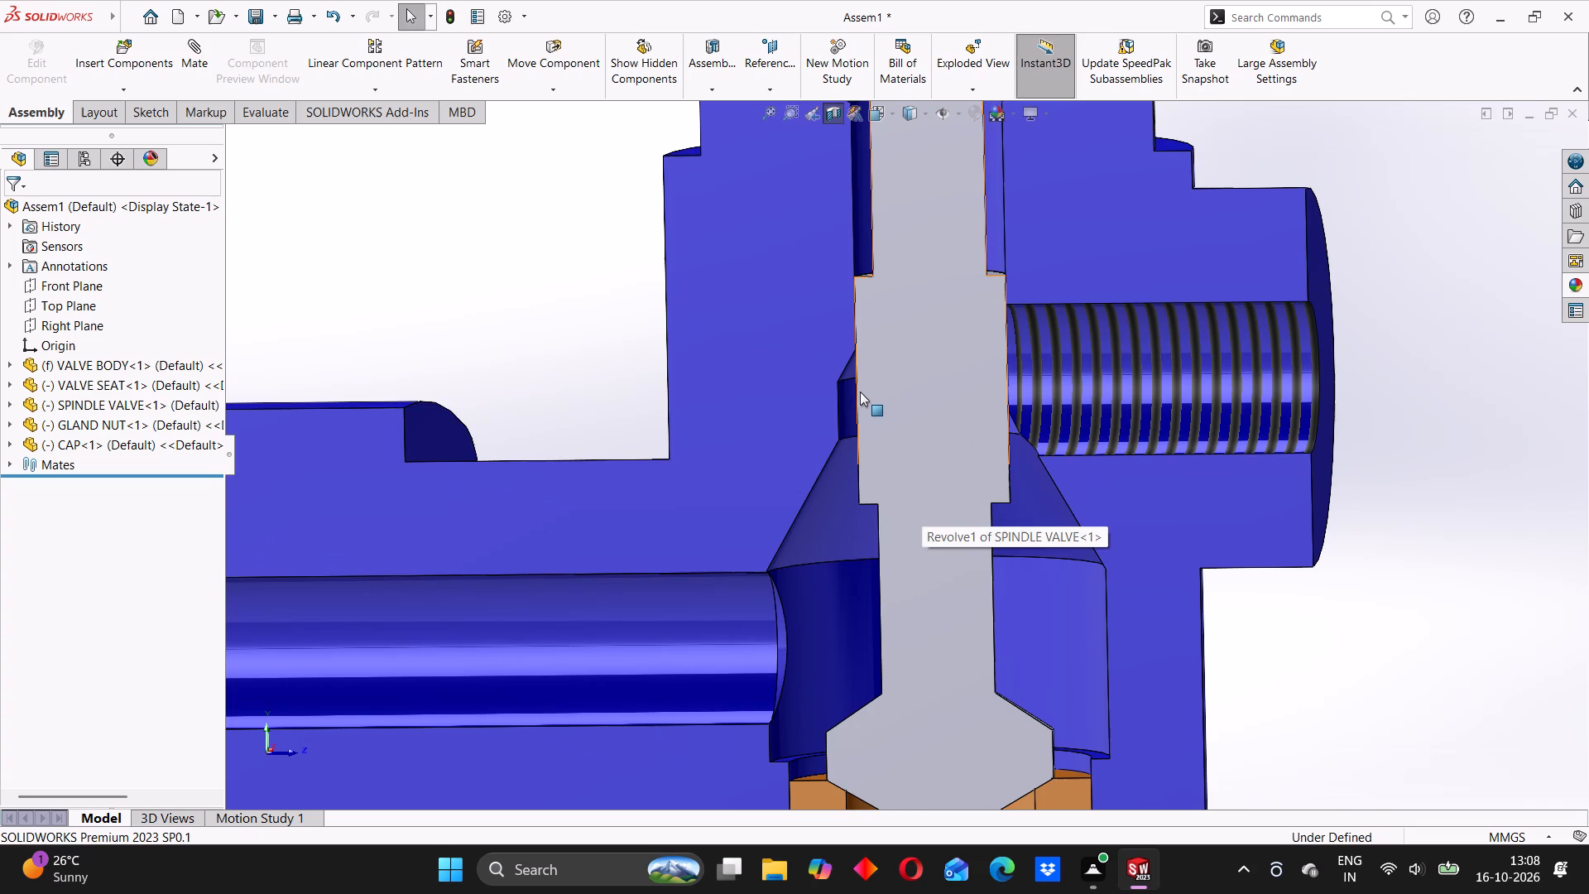
pyautogui.scroll(4, 854, 451)
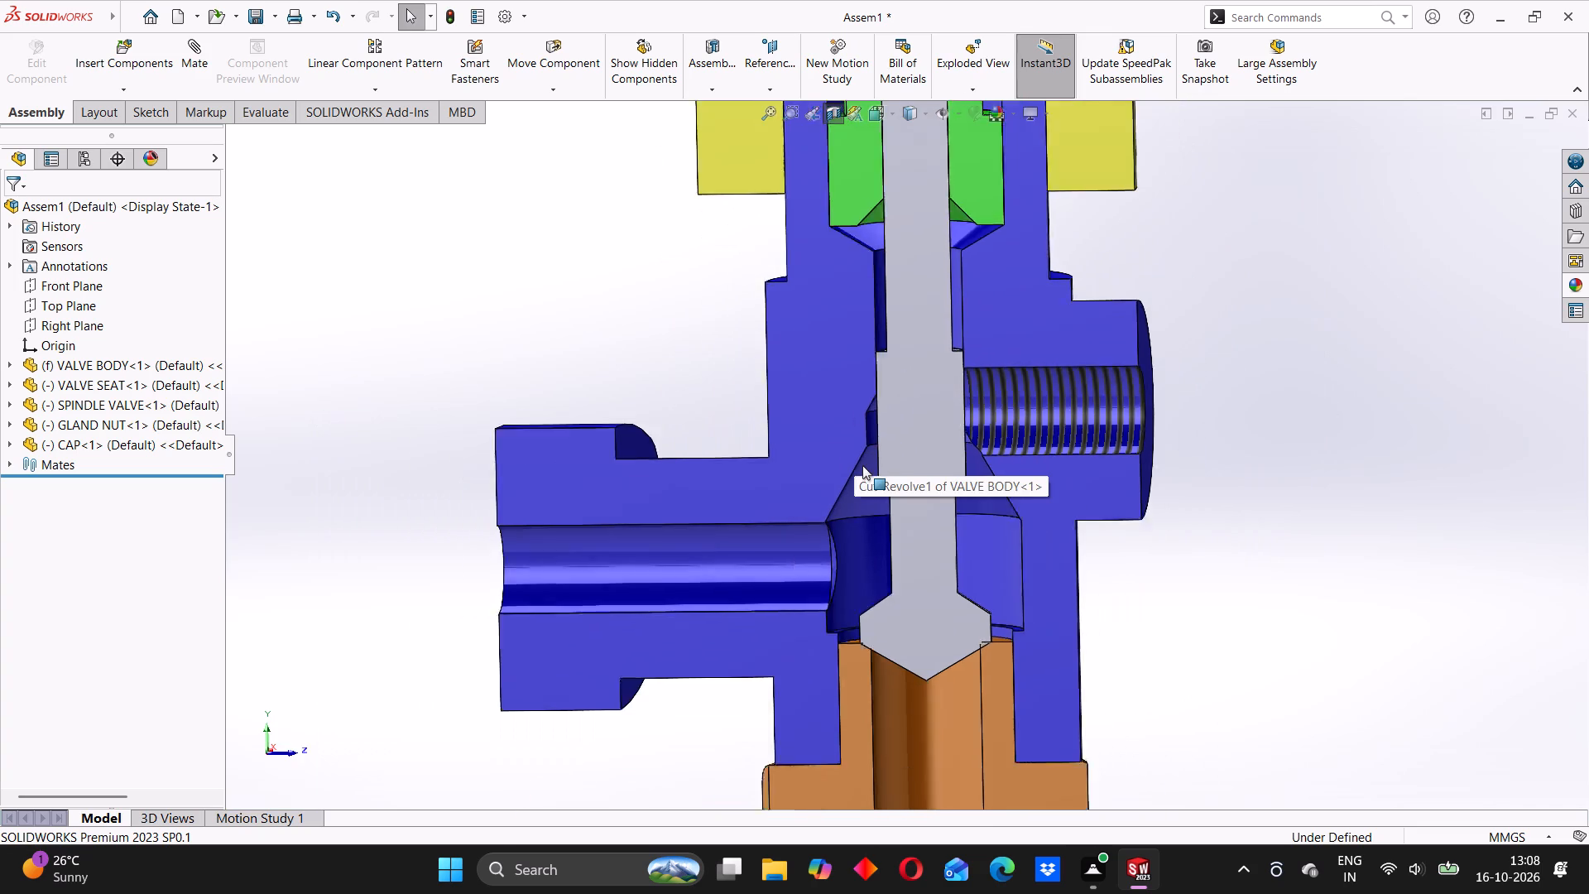
pyautogui.scroll(1, 862, 465)
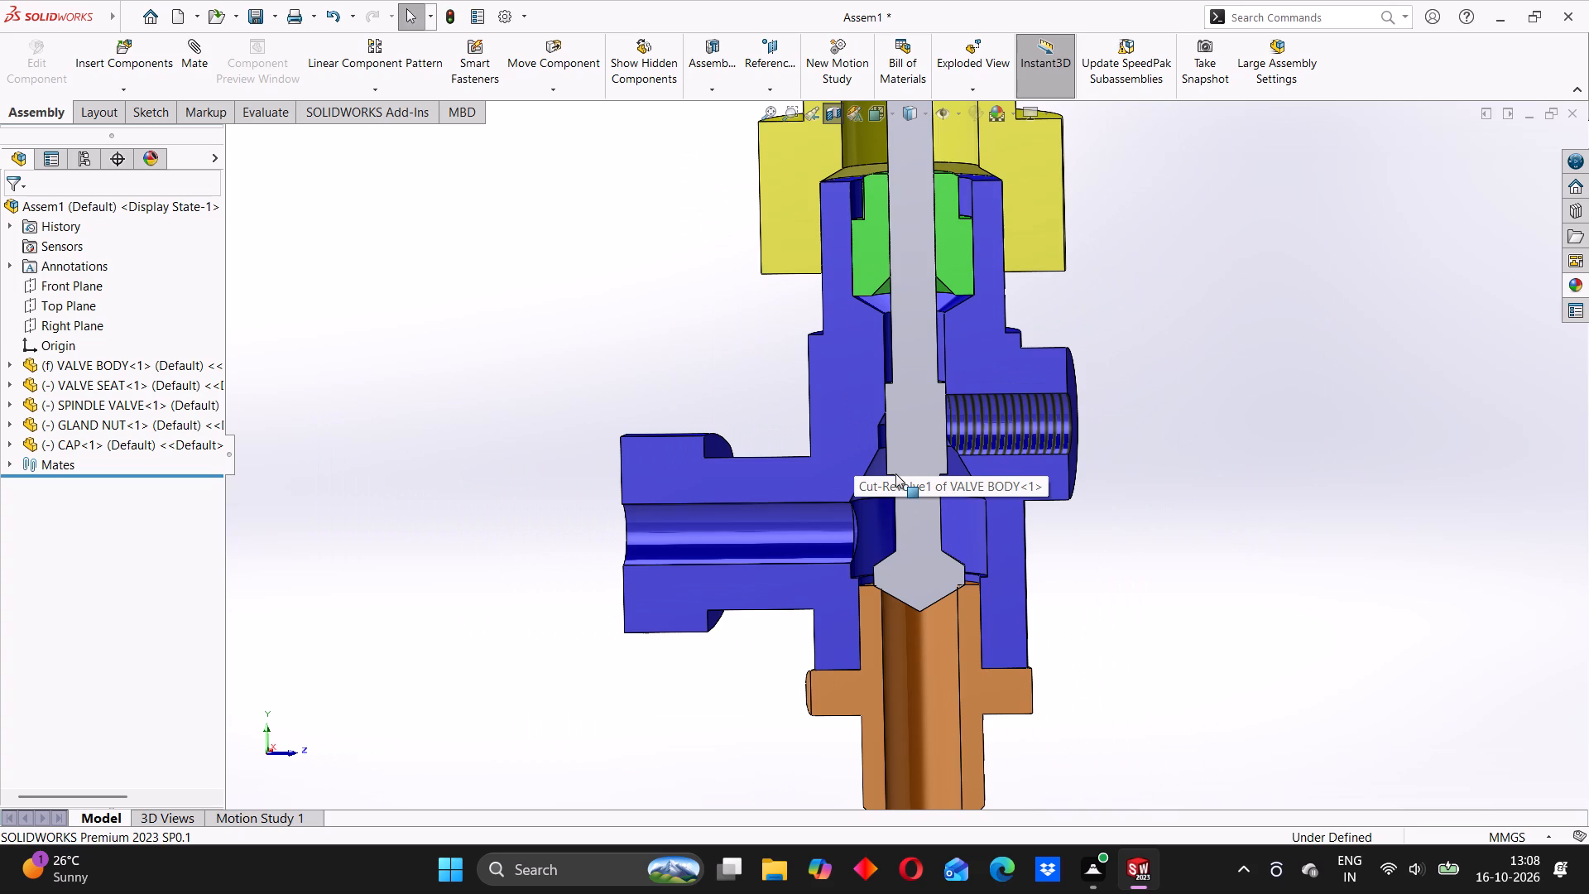
pyautogui.scroll(5, 893, 473)
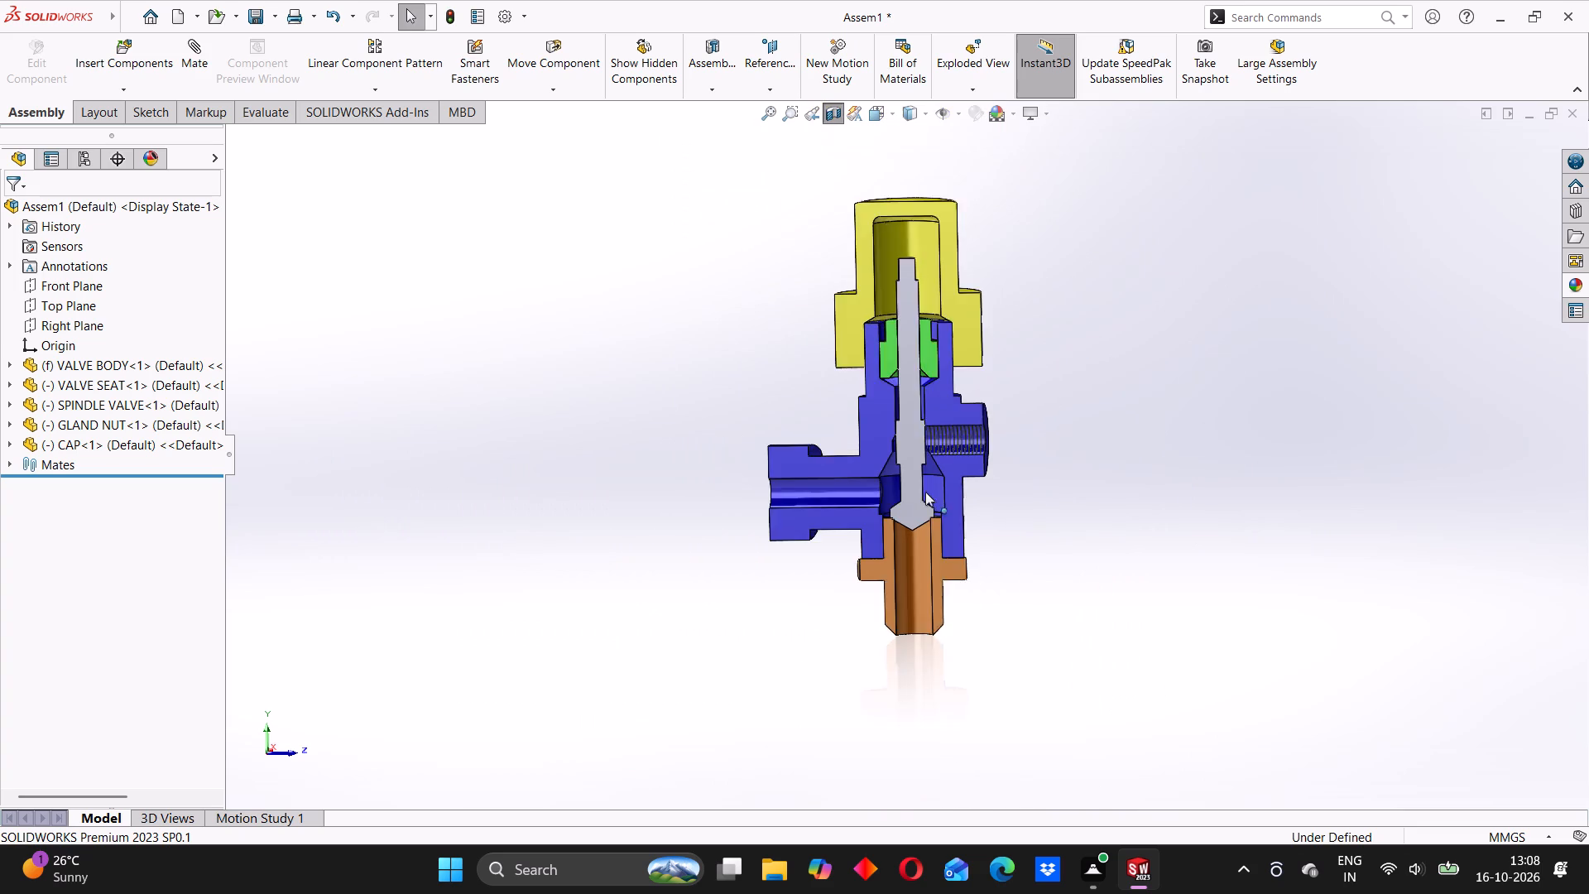
pyautogui.scroll(2, 925, 492)
pyautogui.scroll(-2, 906, 489)
pyautogui.scroll(-4, 891, 416)
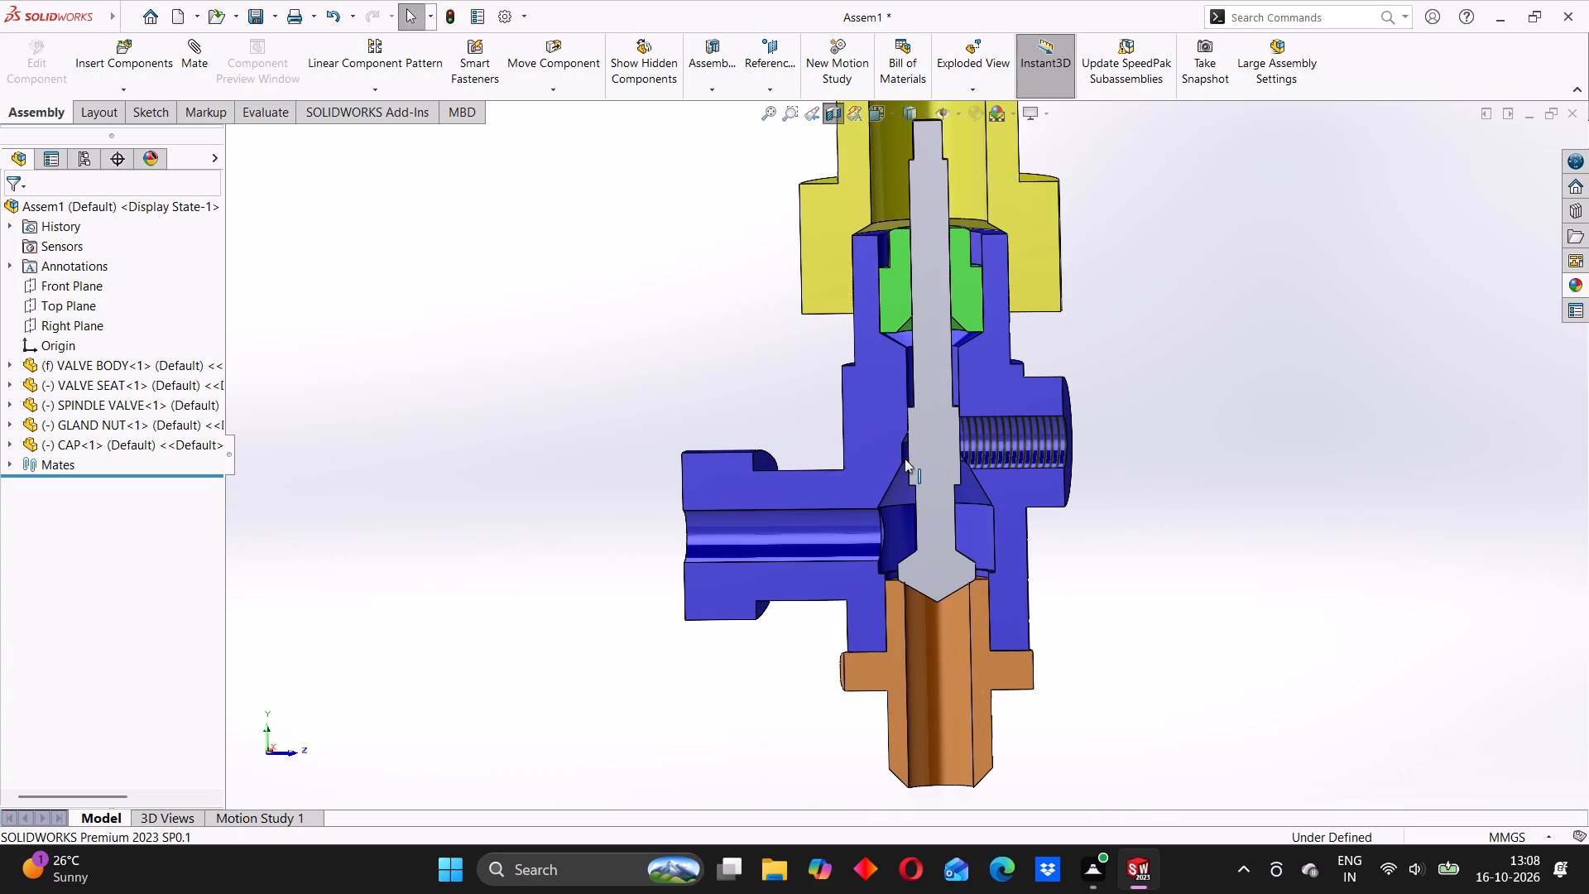
pyautogui.scroll(2, 980, 492)
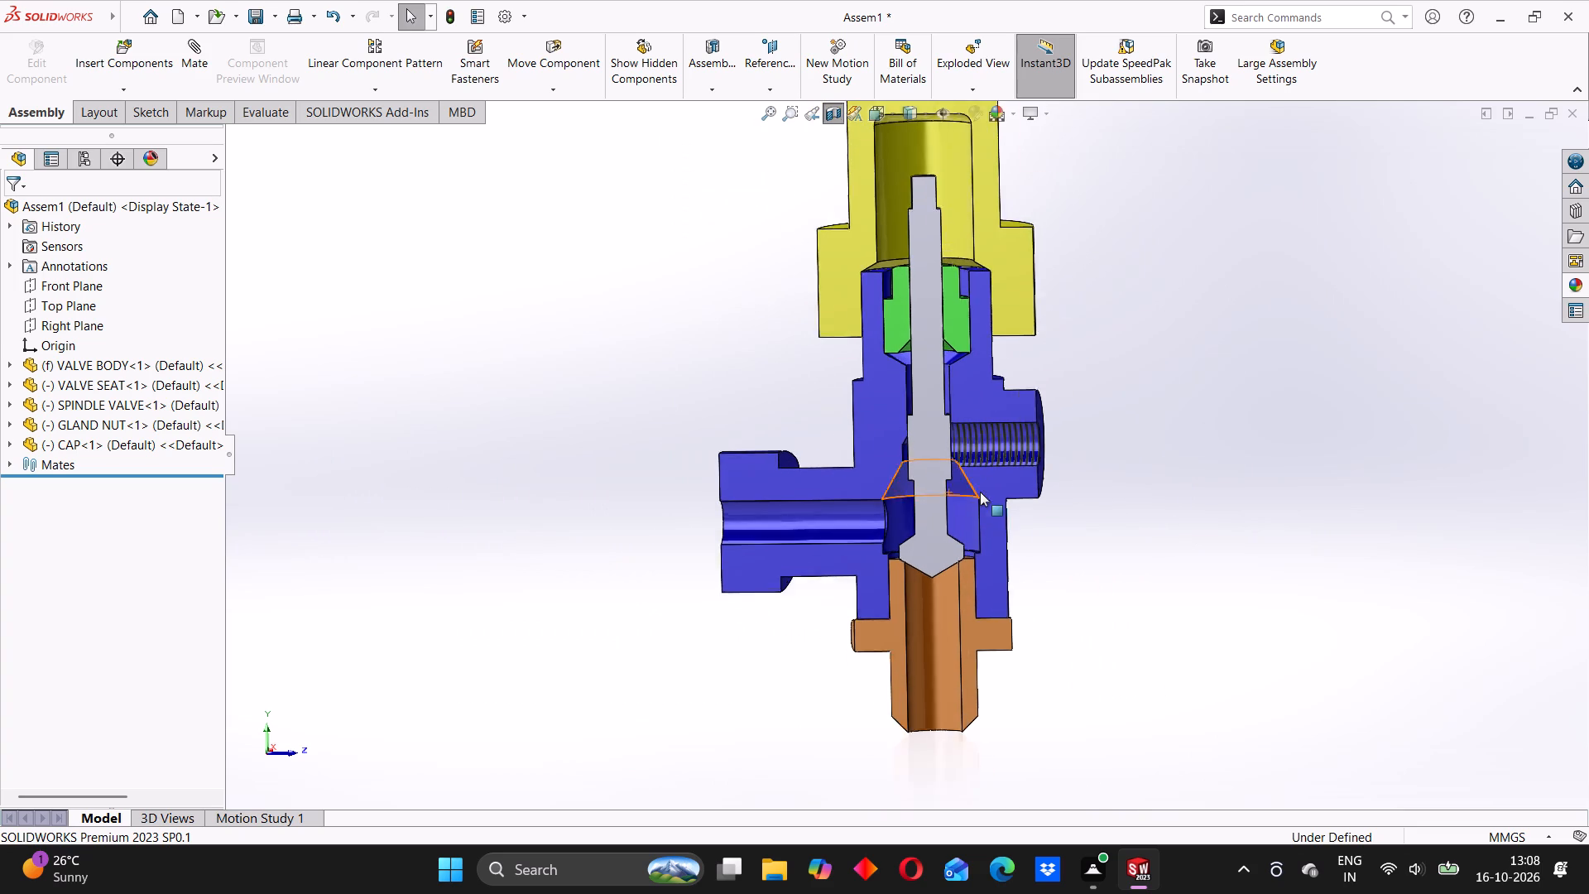
pyautogui.scroll(4, 980, 492)
# Inspect the whole sectioned valve assembly from both the outer side and the cut side.
pyautogui.moveTo(1001, 492); pyautogui.dragTo(809, 496, button='middle')
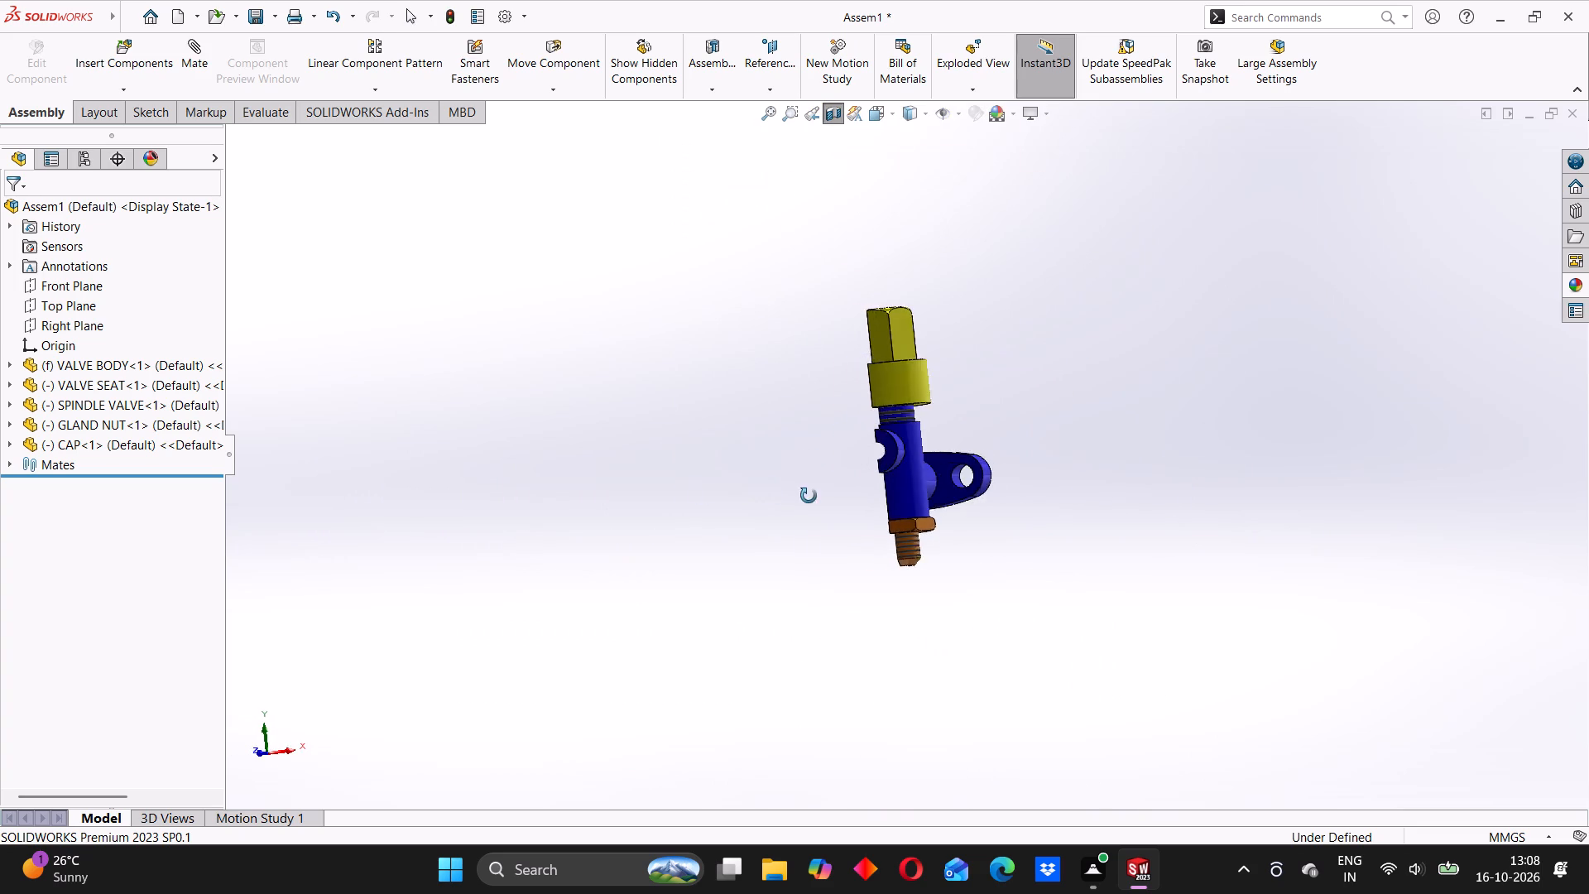
pyautogui.moveTo(809, 496); pyautogui.dragTo(833, 546, button='middle')
pyautogui.moveTo(833, 546); pyautogui.dragTo(1027, 502, button='middle')
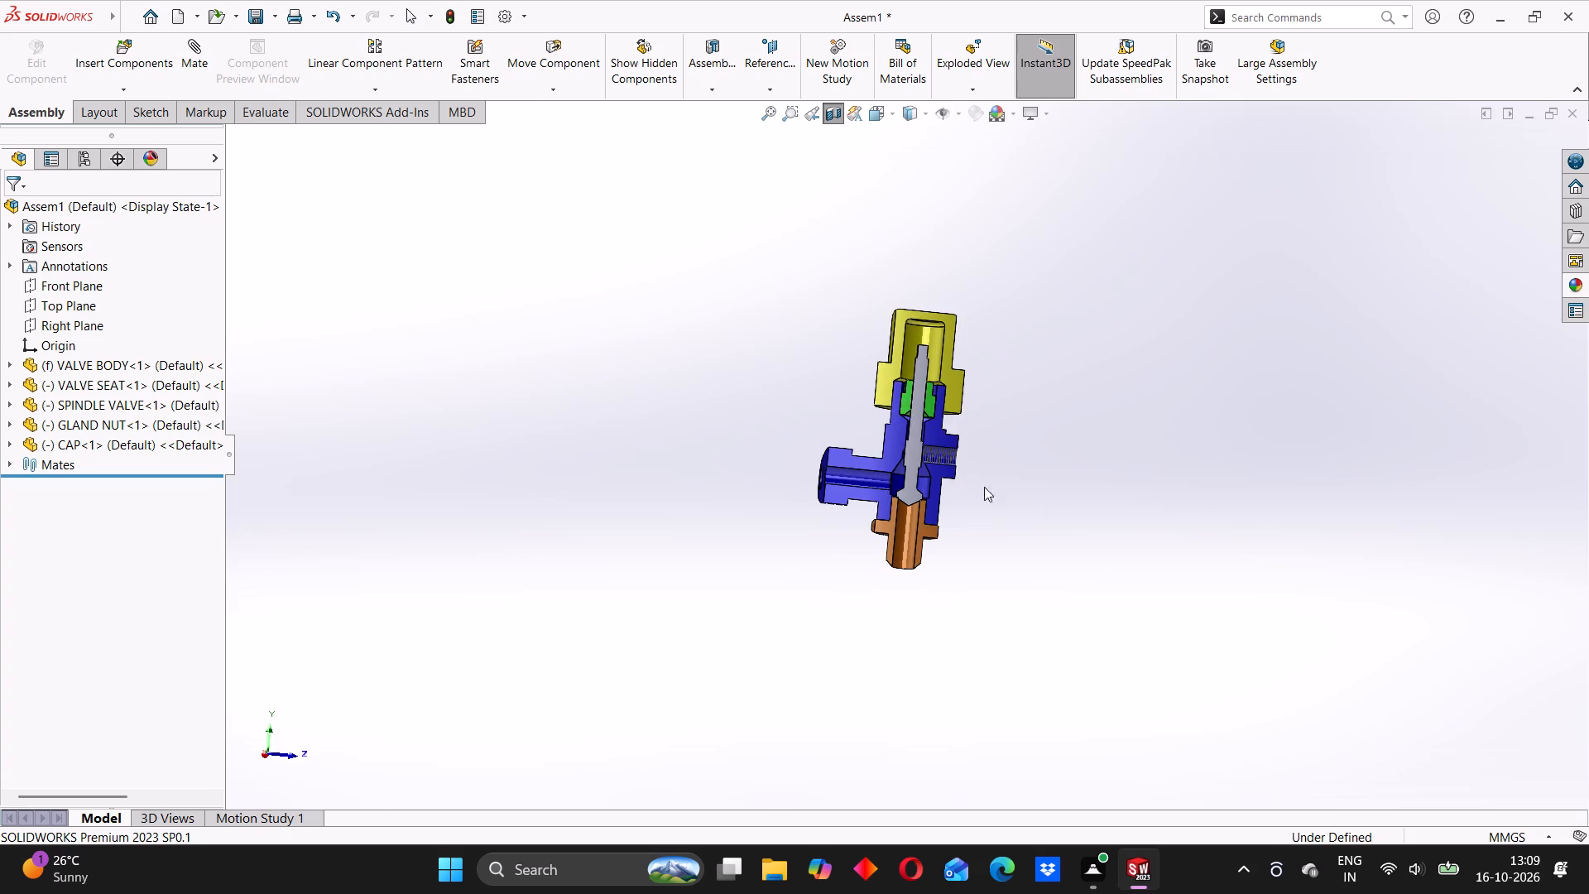
pyautogui.scroll(-2, 858, 454)
pyautogui.moveTo(939, 454); pyautogui.dragTo(902, 457, button='middle')
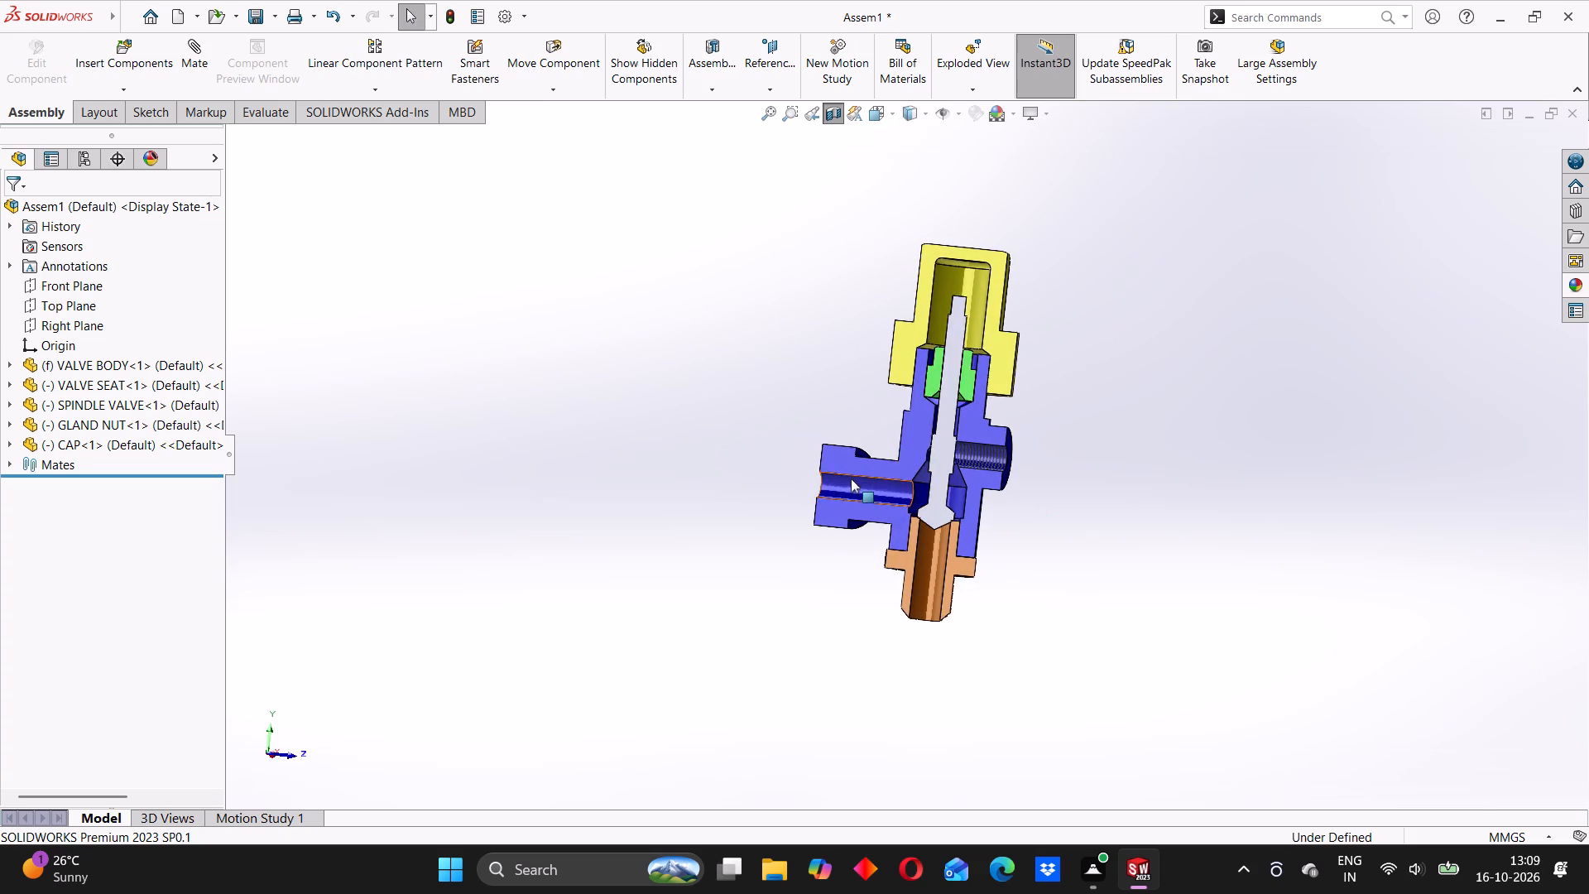
pyautogui.moveTo(851, 479); pyautogui.dragTo(868, 509, button='middle')
pyautogui.scroll(-3, 939, 455)
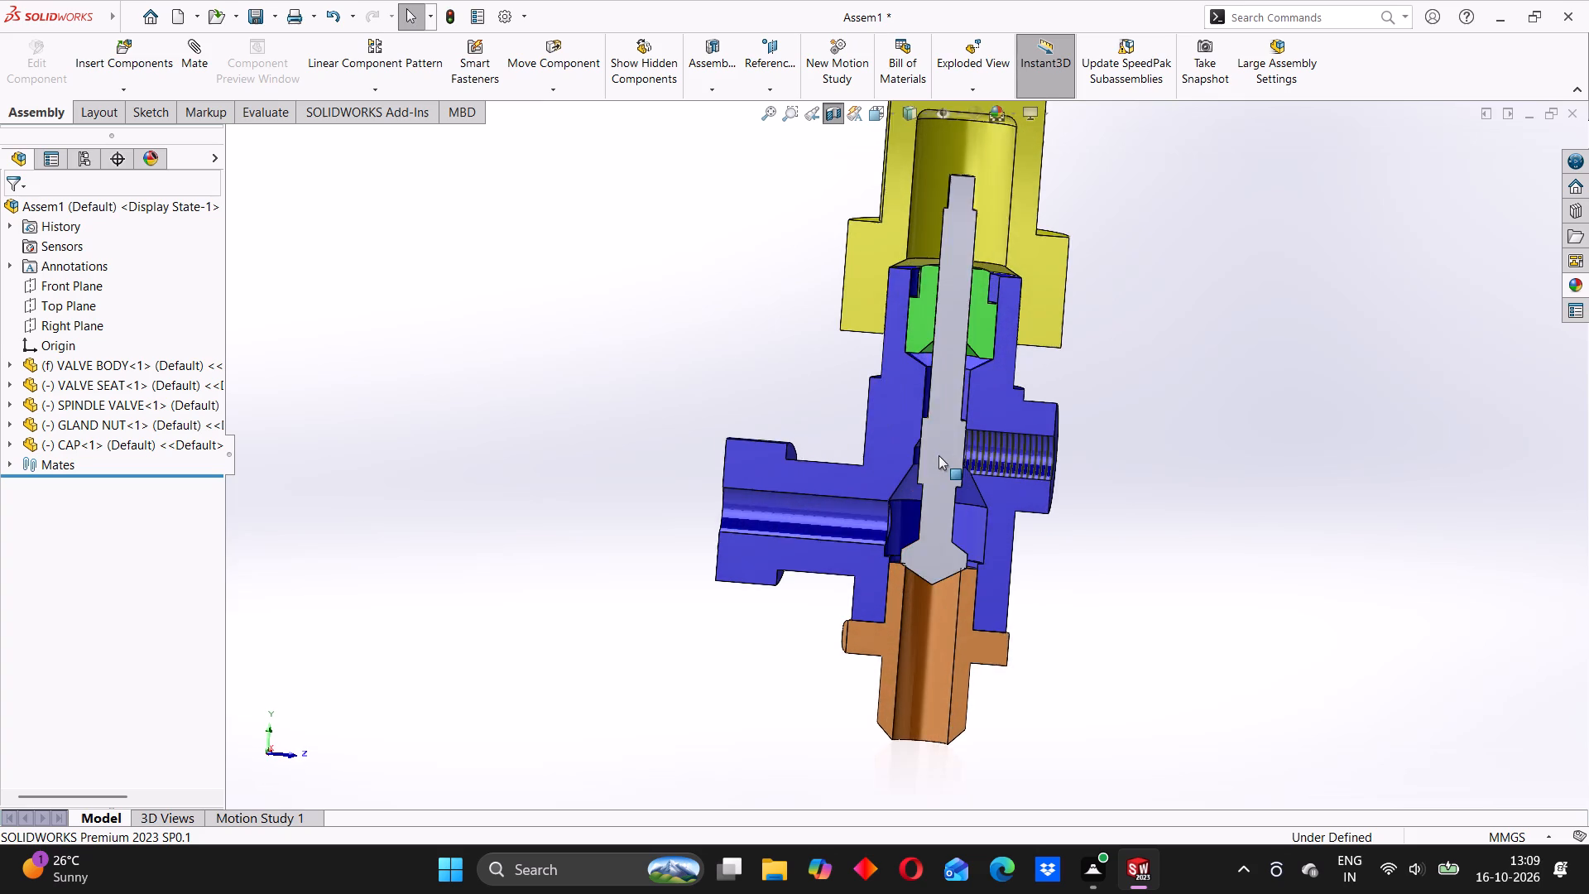
pyautogui.scroll(-1, 939, 455)
pyautogui.scroll(6, 930, 435)
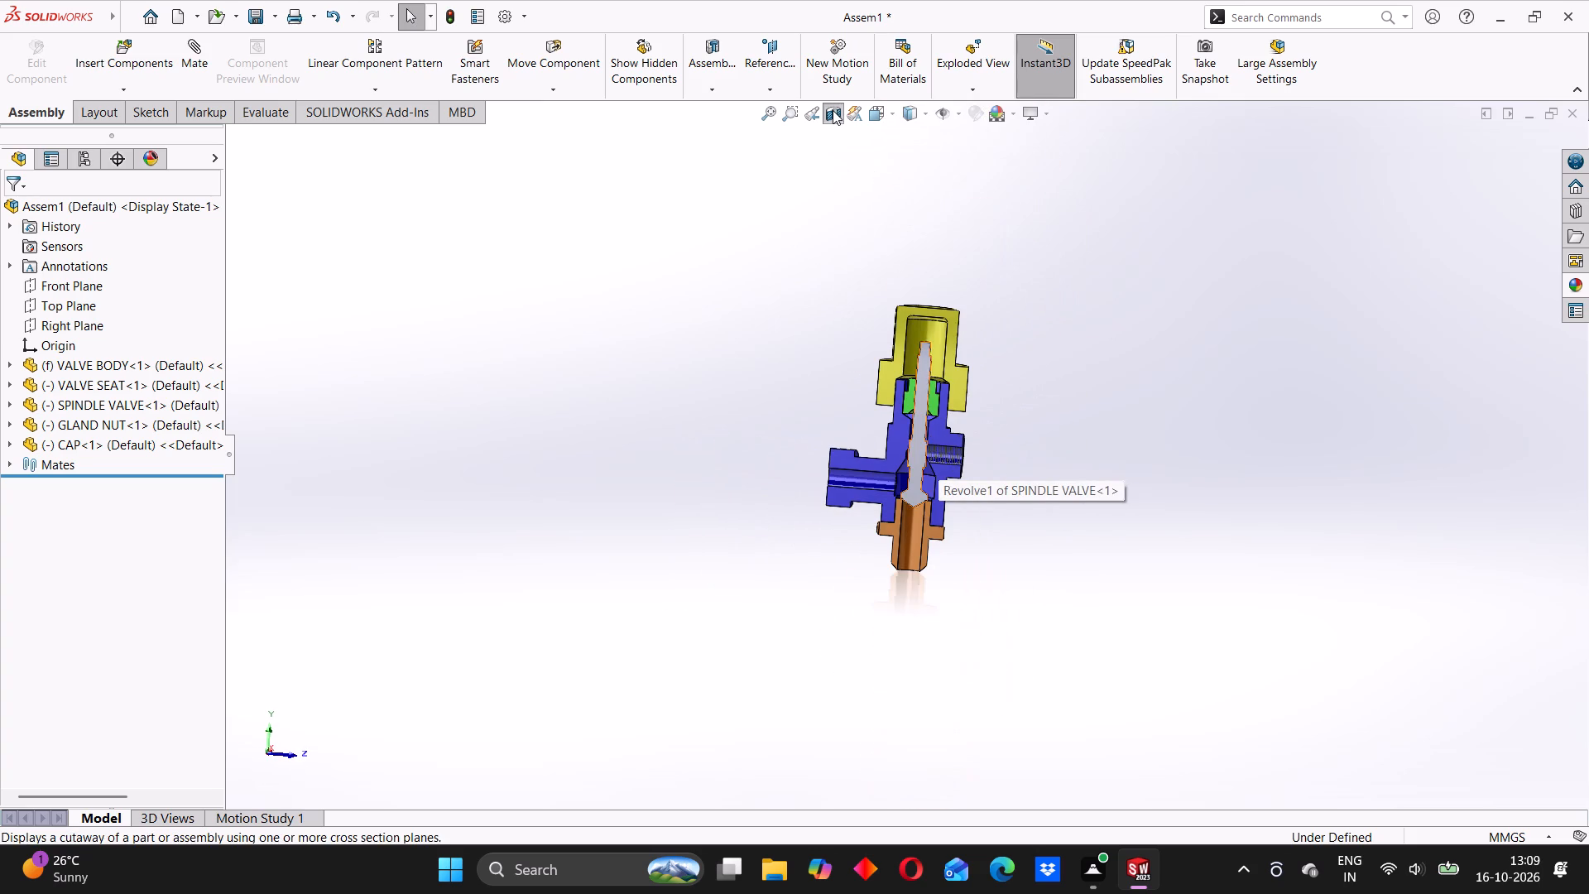
# Turn off the section view and set the complete valve assembly to the isometric orientation.
pyautogui.click(833, 110)
pyautogui.moveTo(1032, 437); pyautogui.dragTo(977, 417, button='middle')
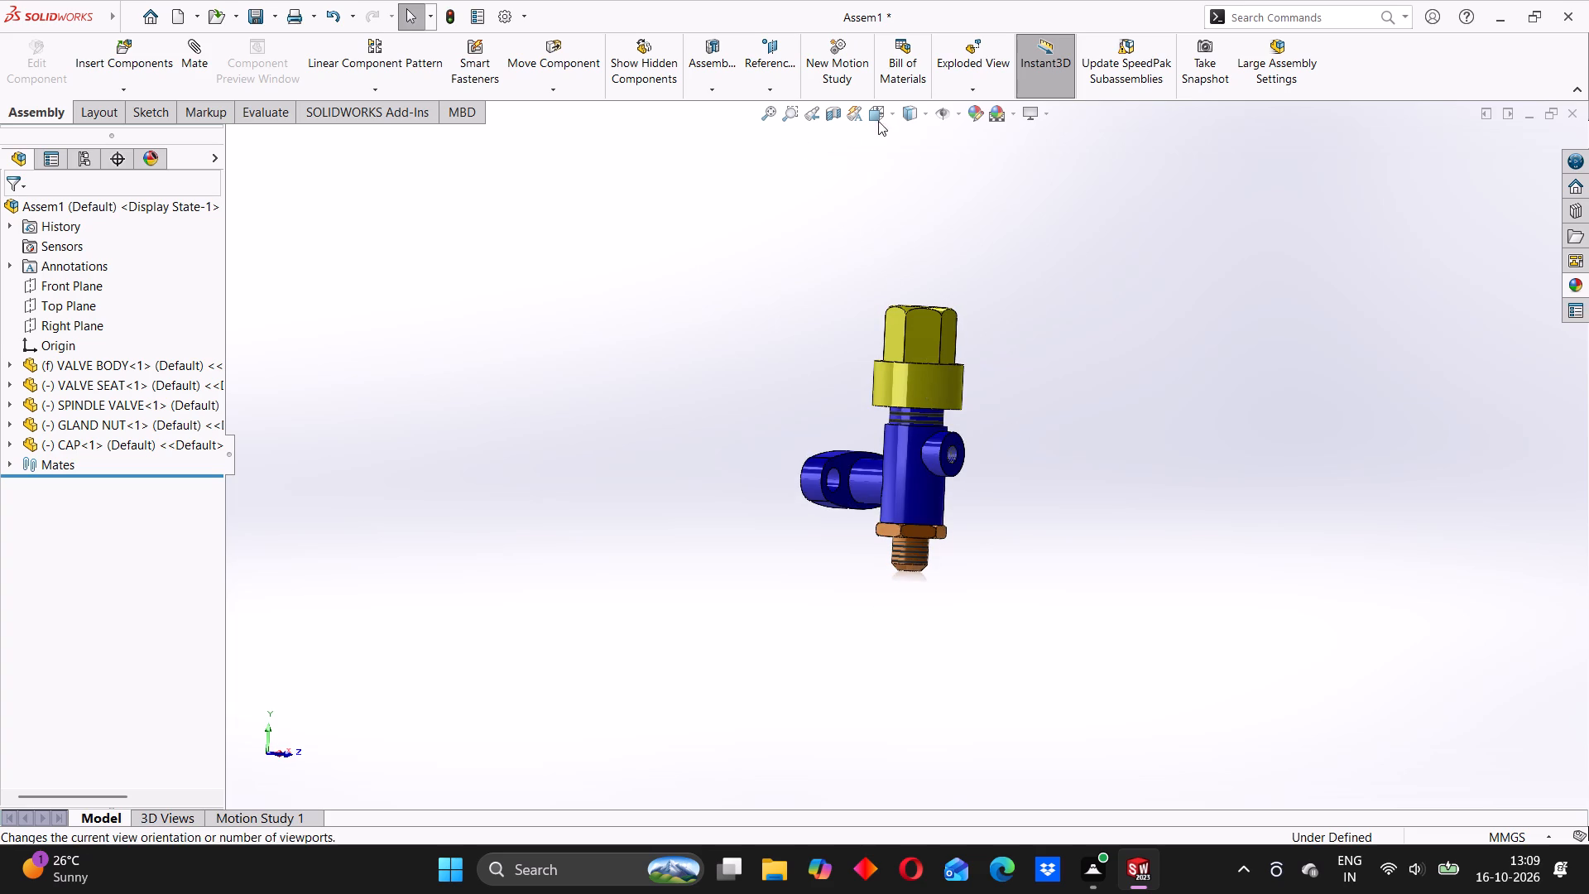
pyautogui.click(896, 114)
pyautogui.click(967, 198)
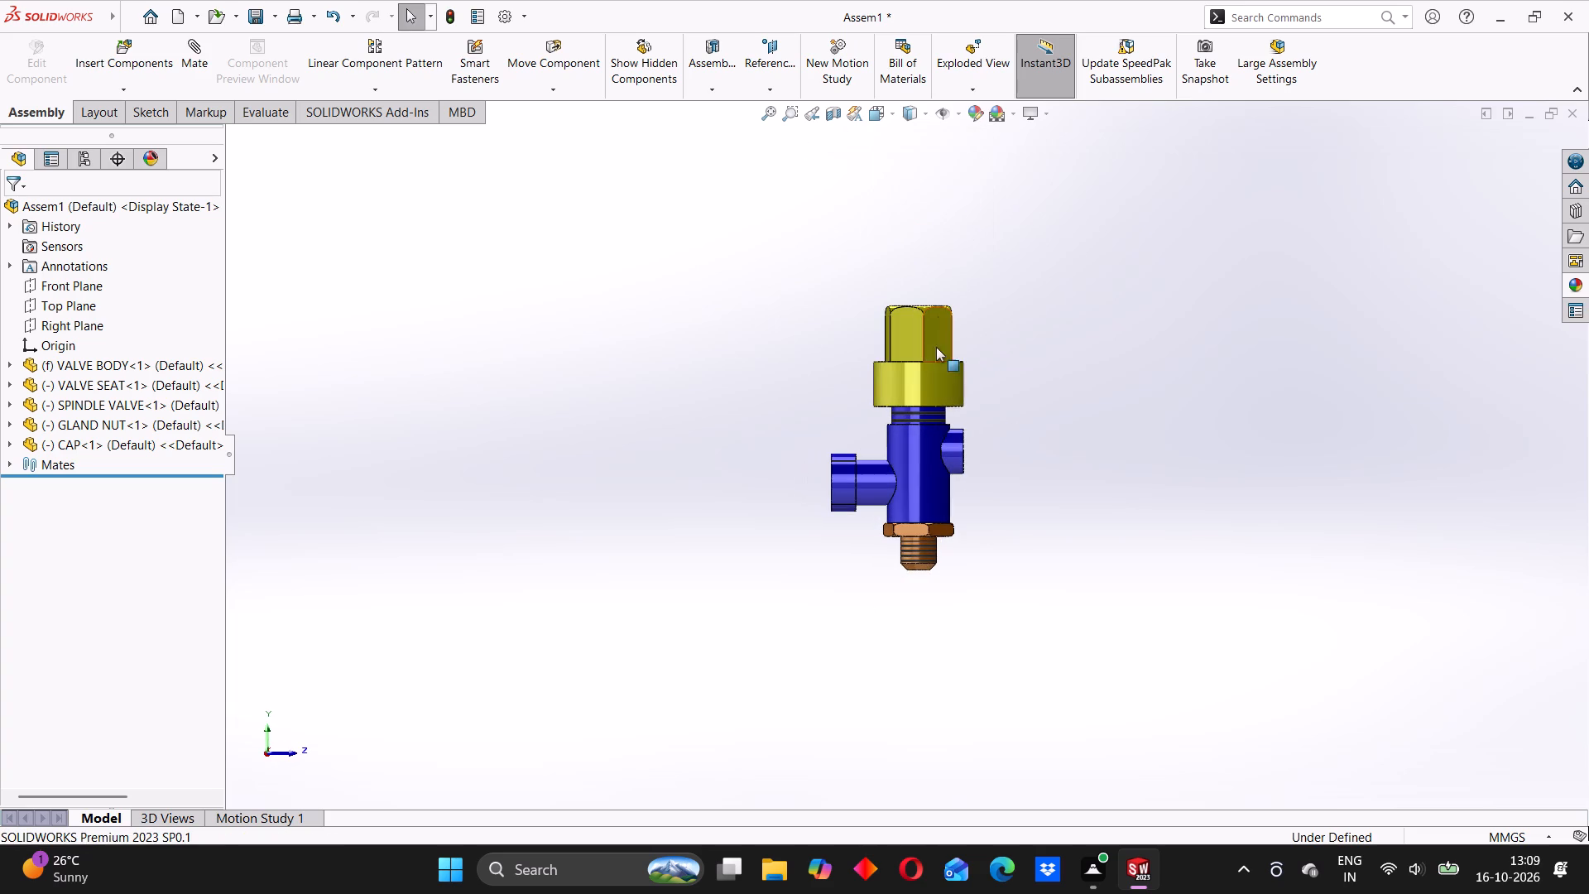
pyautogui.click(923, 110)
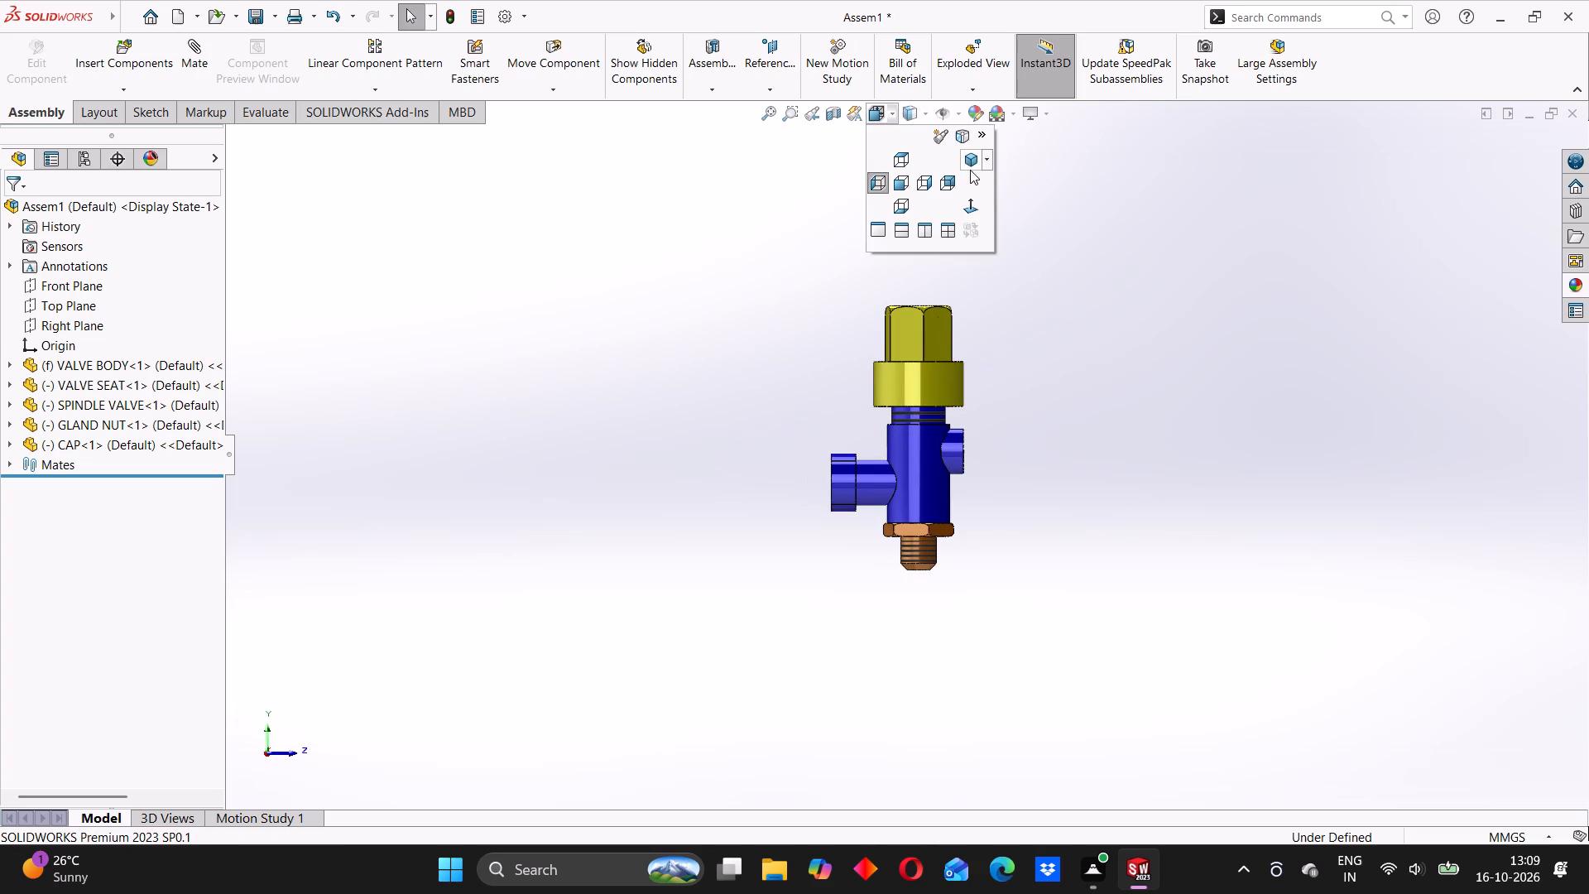
pyautogui.click(967, 161)
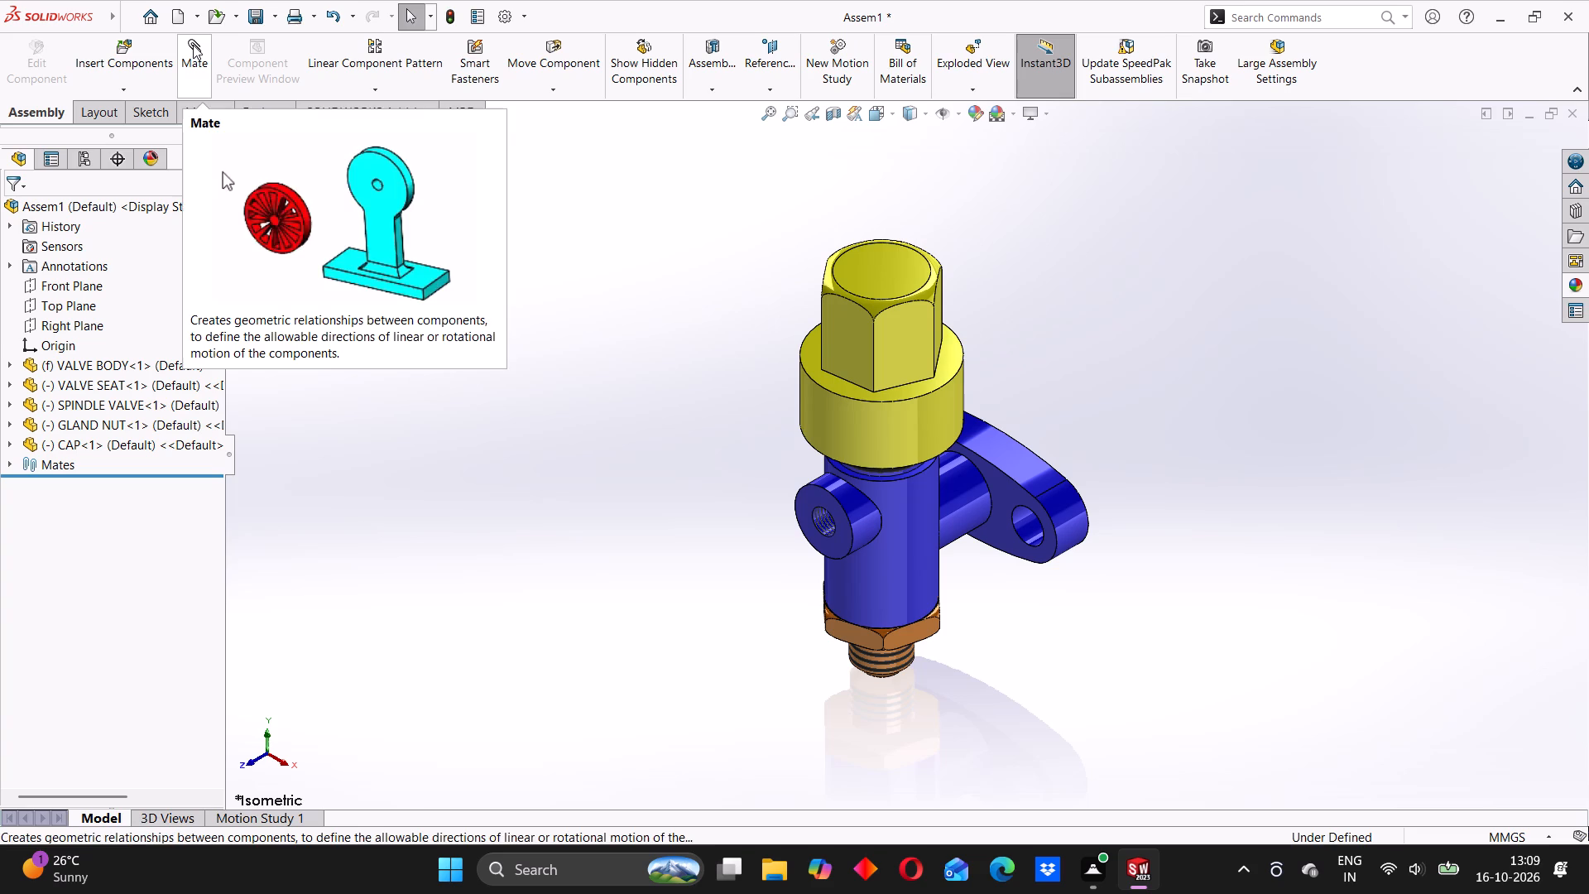
# Save the assembly as Assem1 in the ASSEMBLY 25 folder, together with all modified component documents.
pyautogui.click(277, 17)
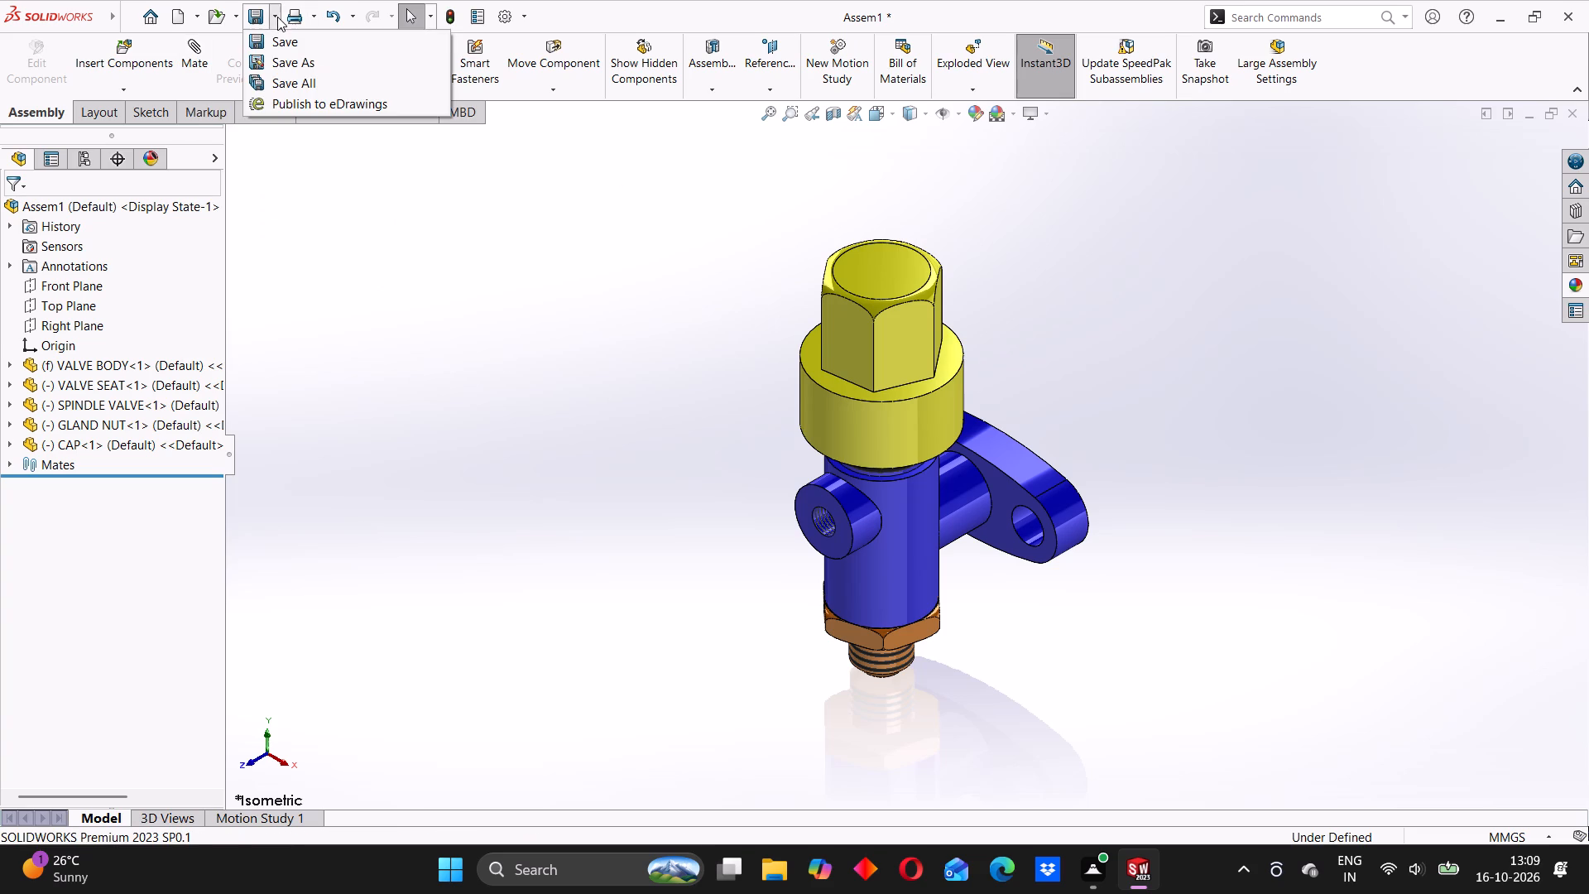
pyautogui.click(281, 57)
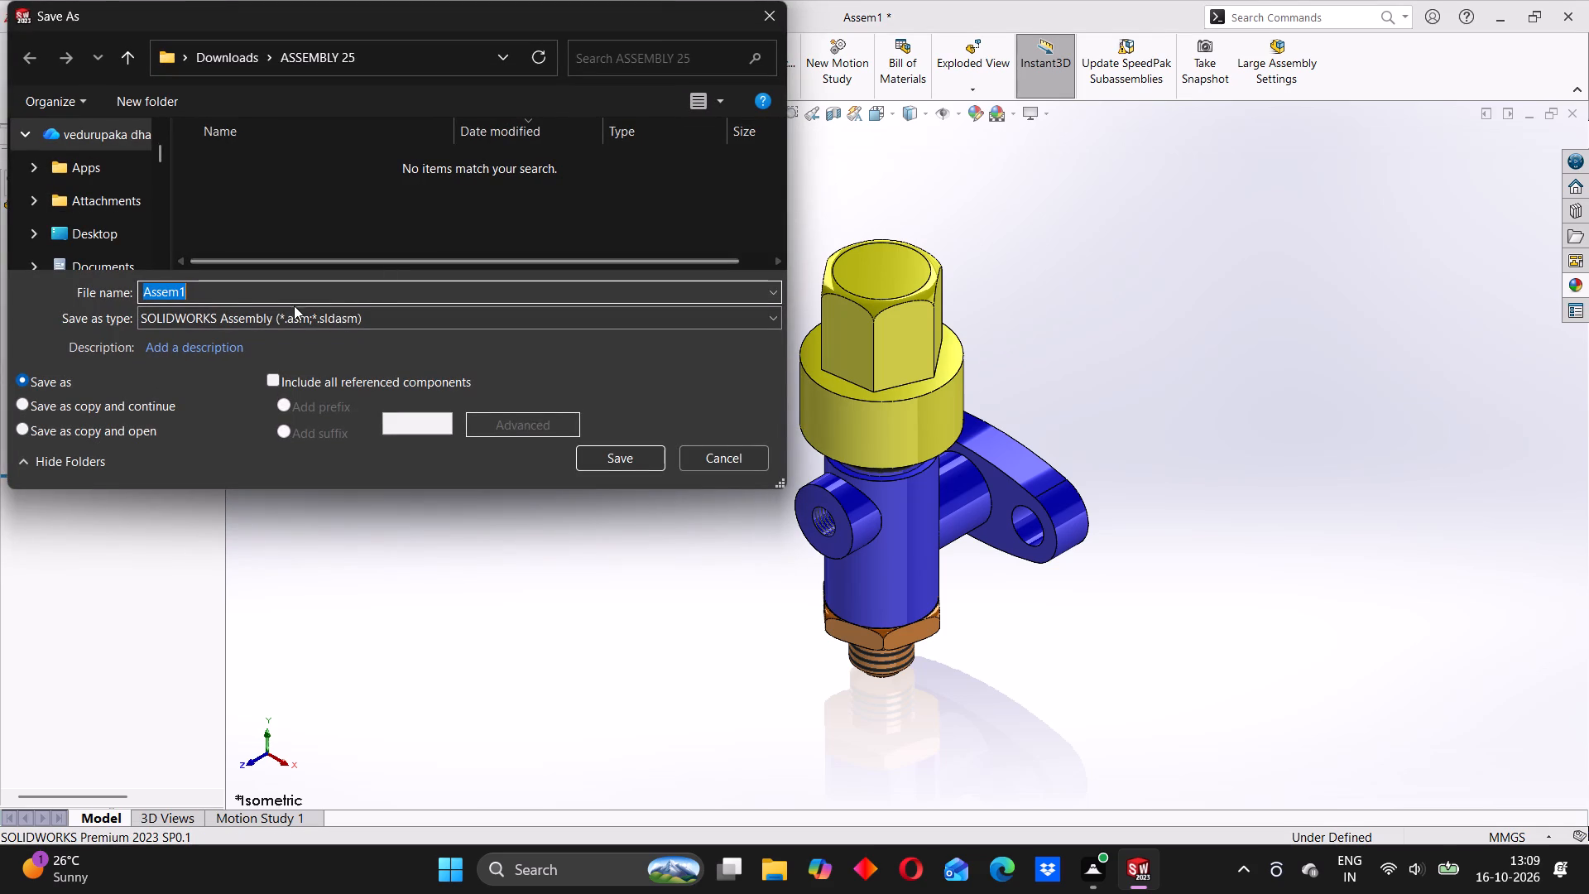
pyautogui.click(607, 456)
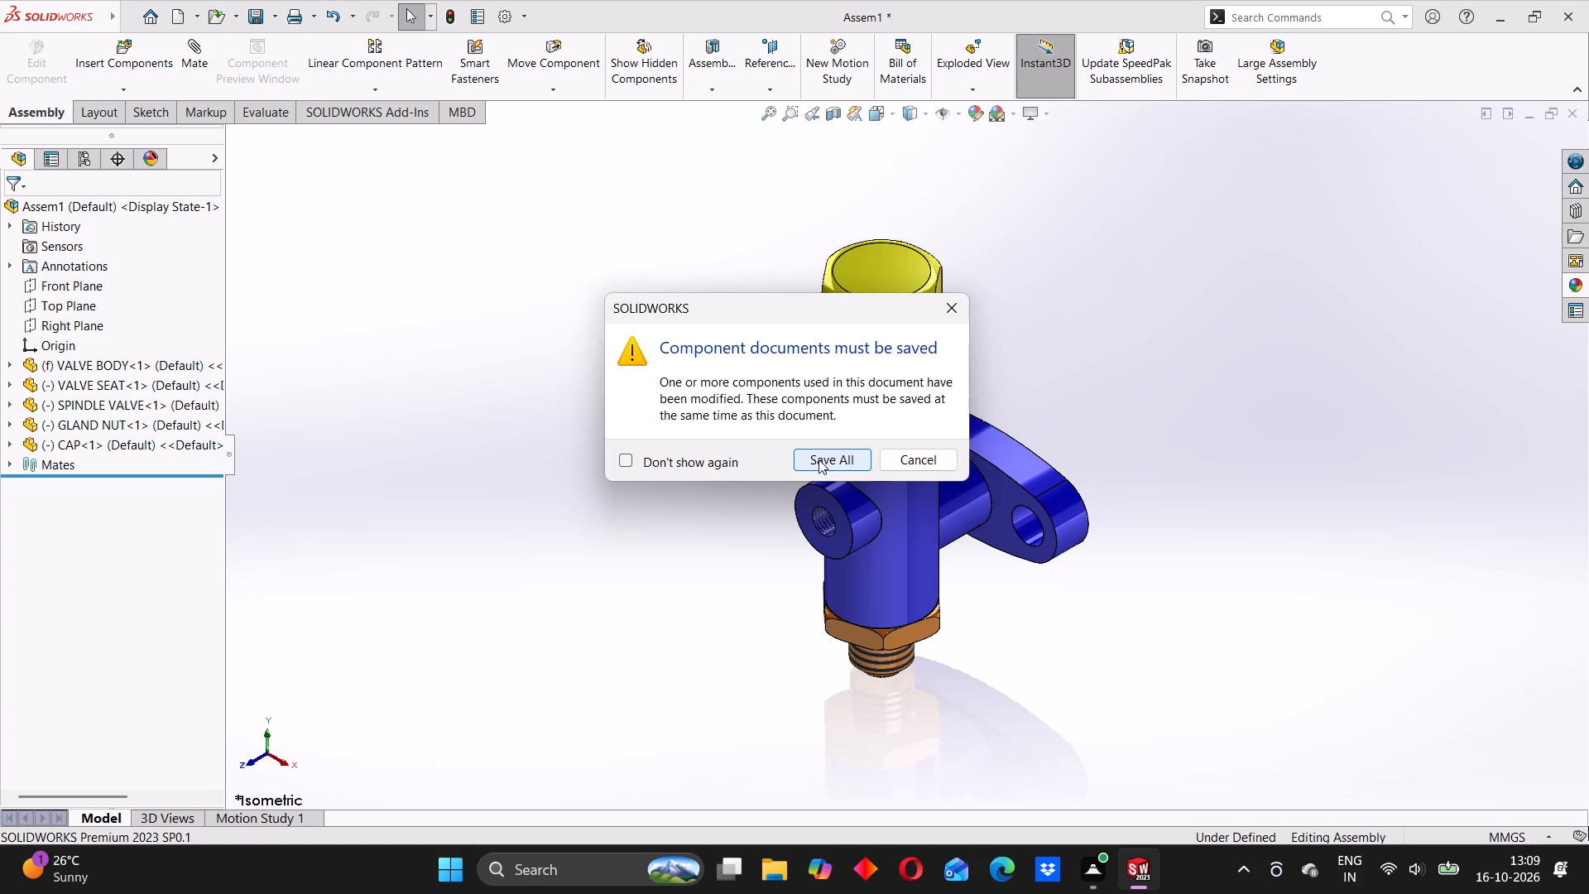
pyautogui.click(819, 459)
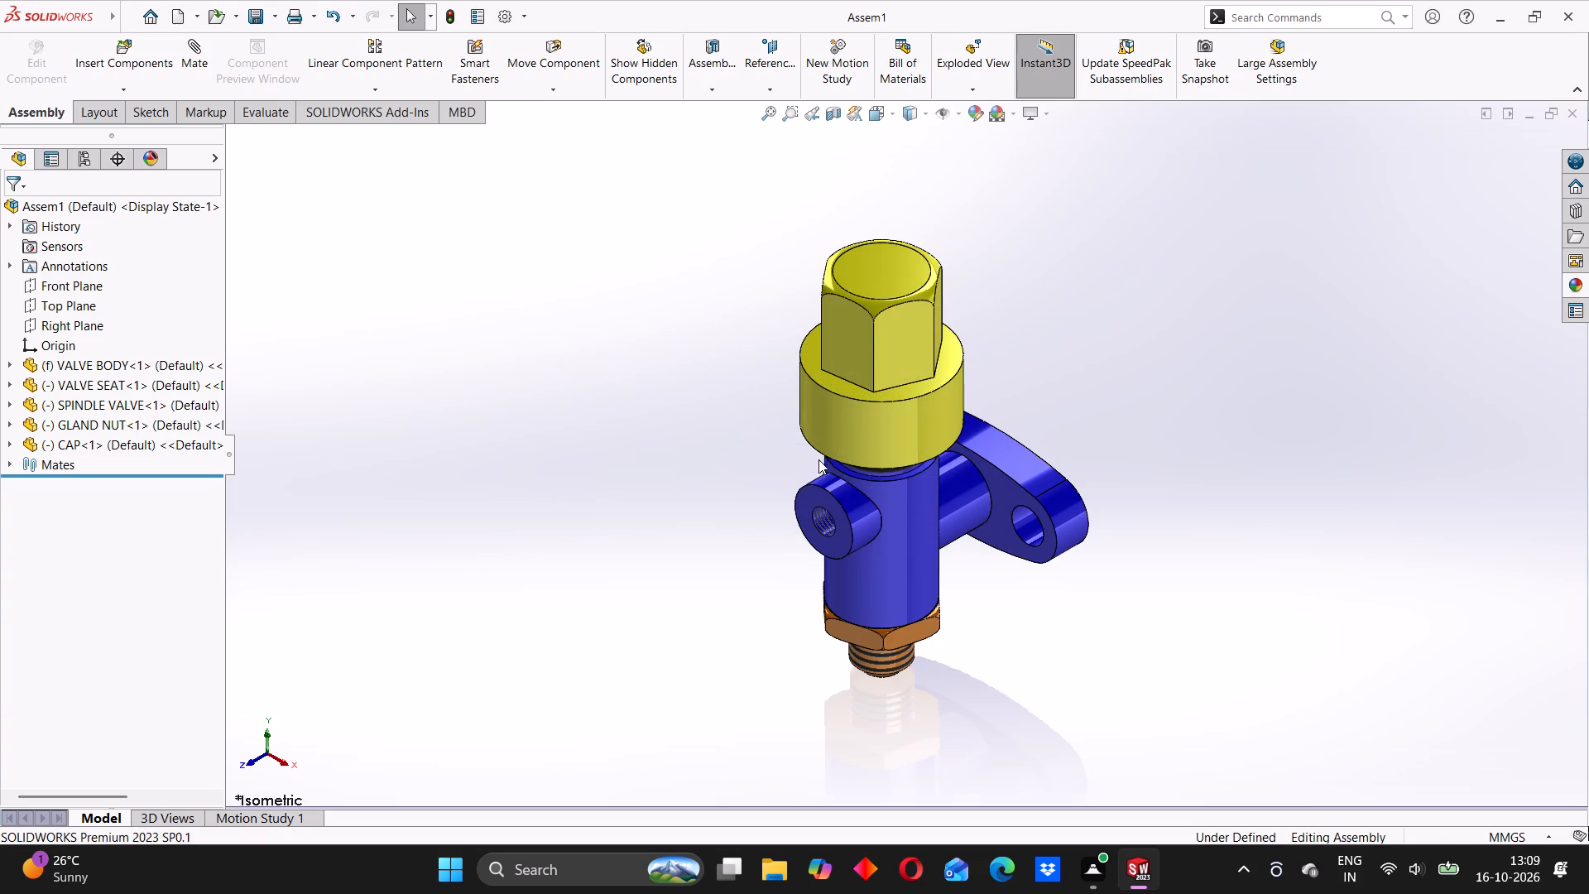
# Export the assembly as an Adobe PDF named Assem1 in the ASSEMBLY 25 folder.
pyautogui.click(280, 15)
pyautogui.click(289, 60)
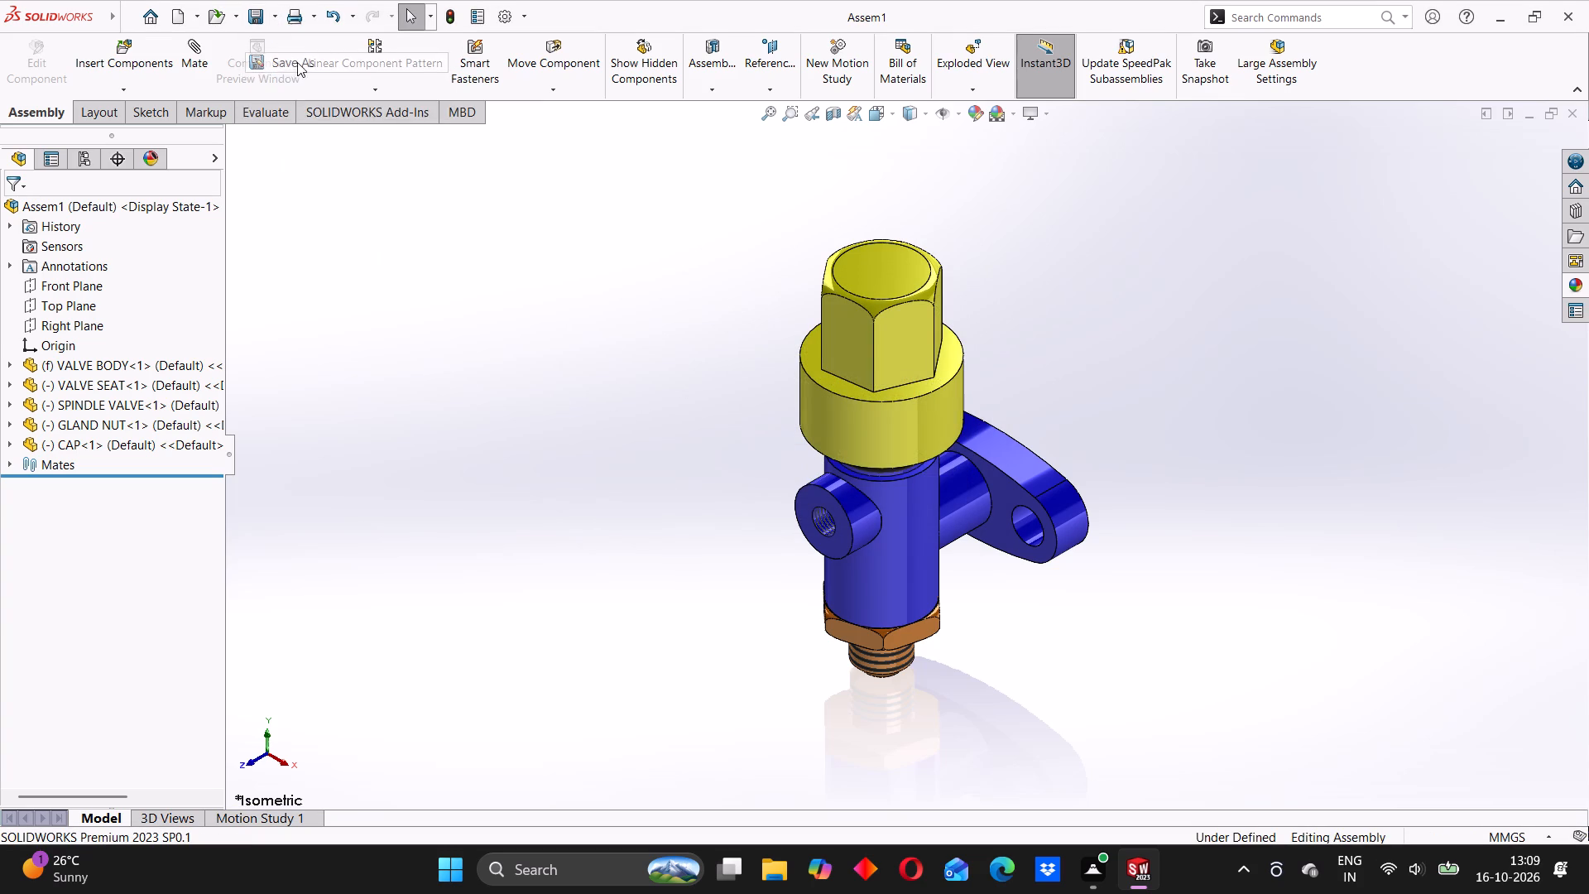
pyautogui.click(421, 315)
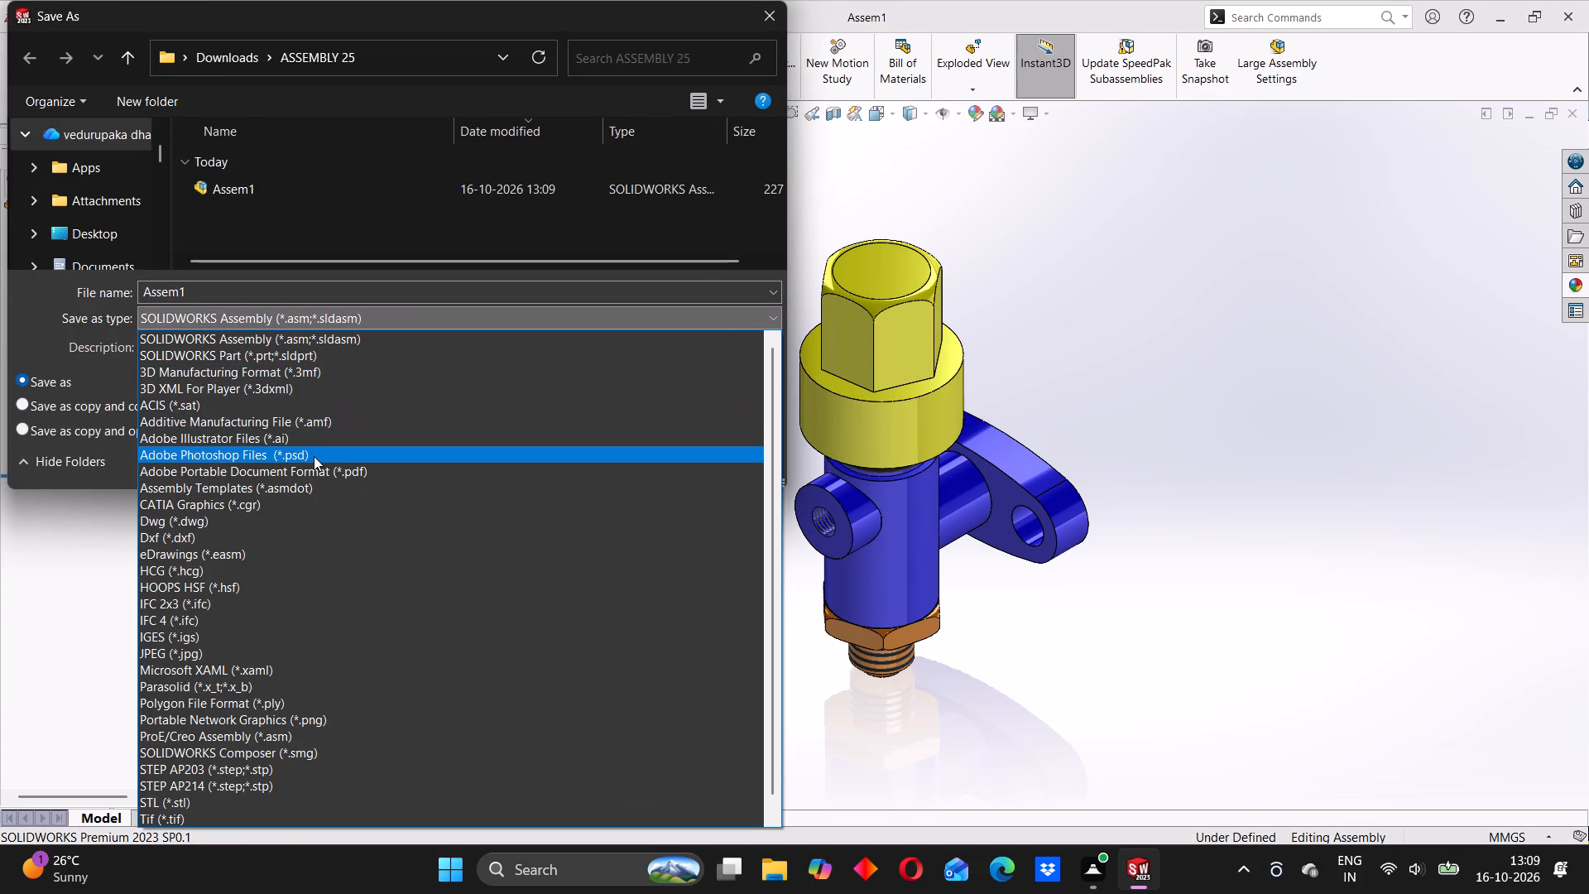
pyautogui.click(314, 471)
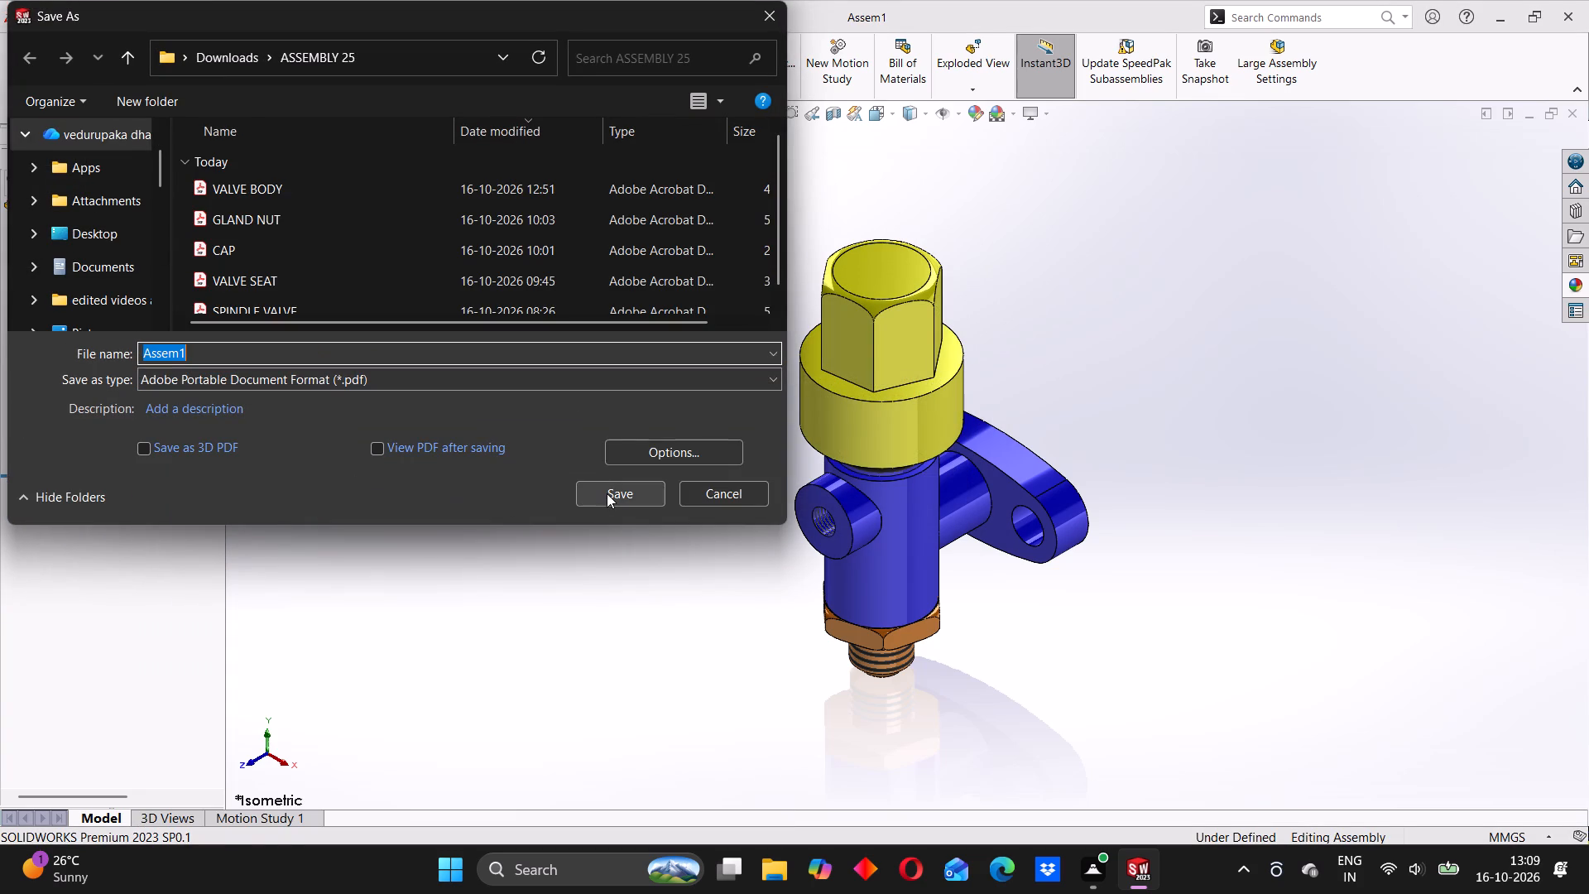
pyautogui.click(607, 493)
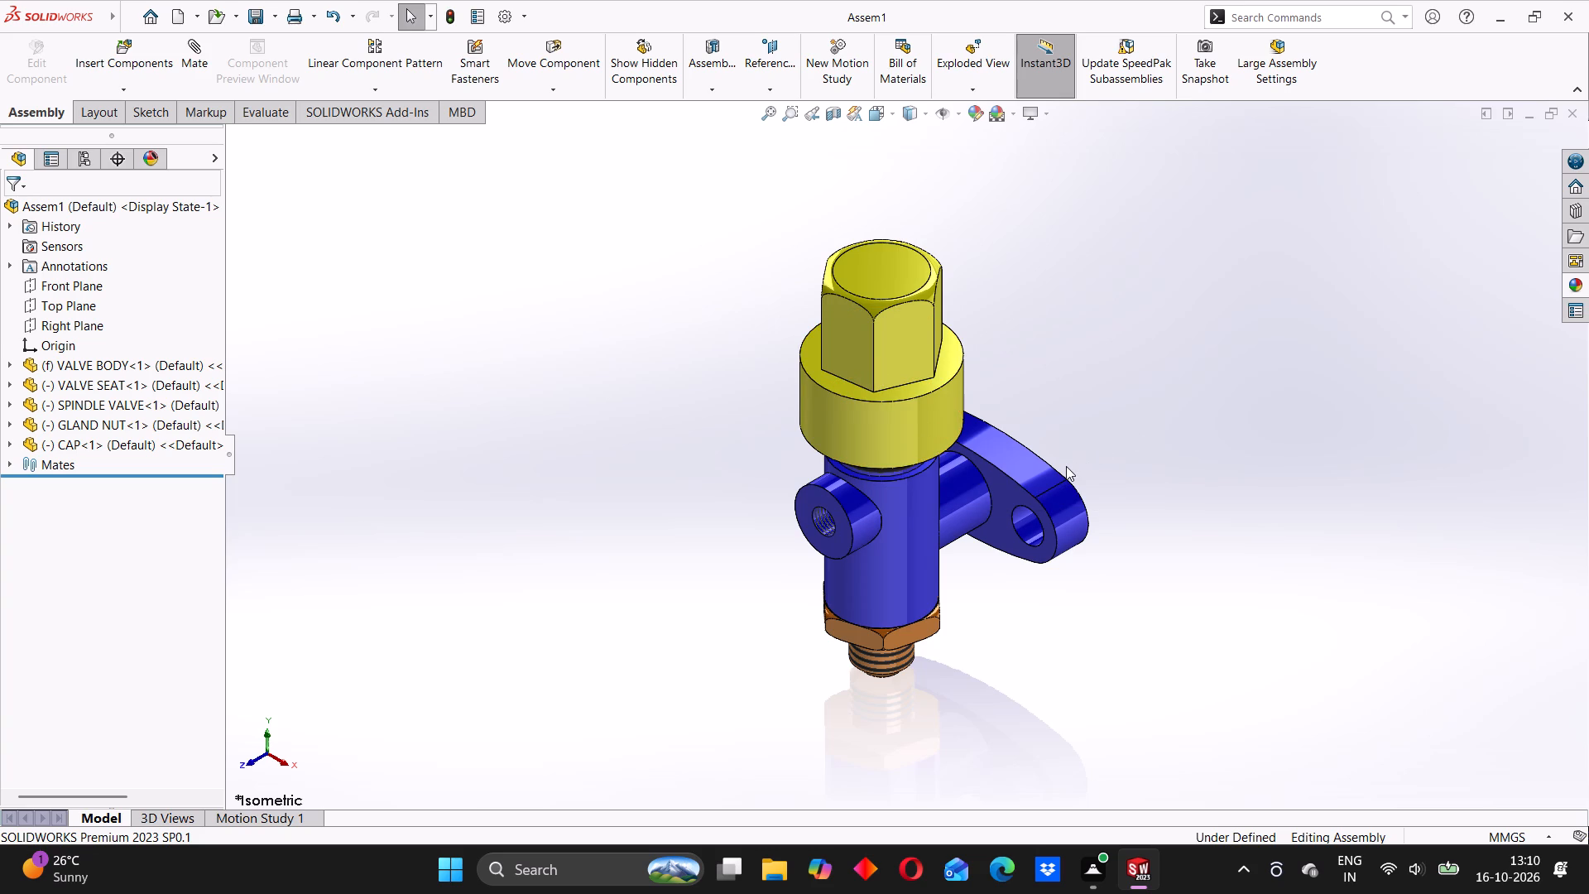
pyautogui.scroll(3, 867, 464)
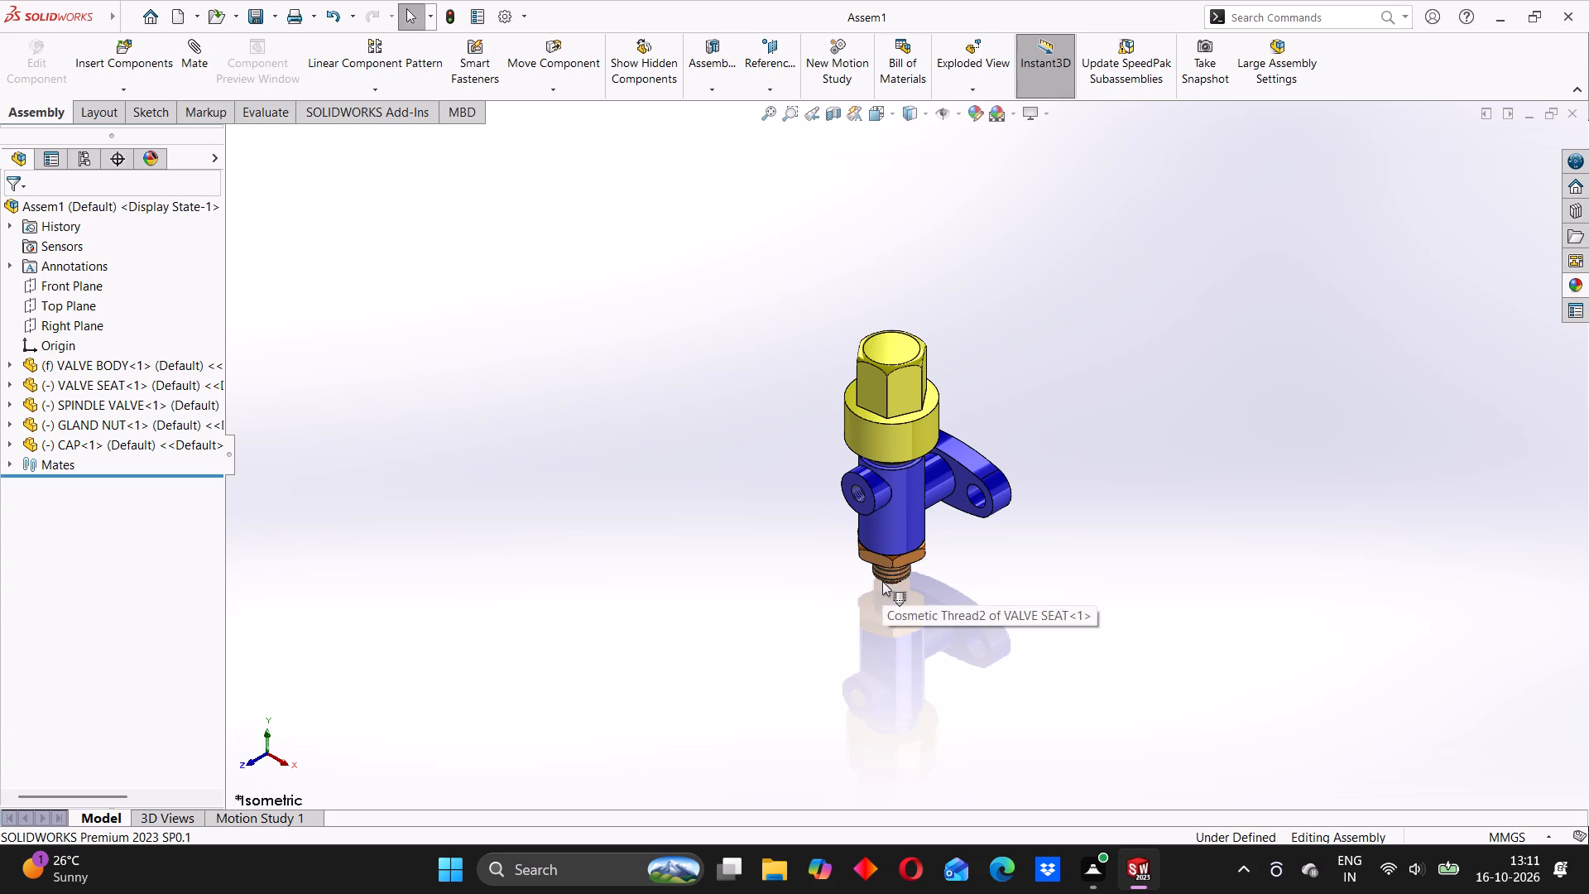
# Examine the cap, the valve body's threaded side port and the flange up close in the isometric orientation.
pyautogui.scroll(-2, 937, 454)
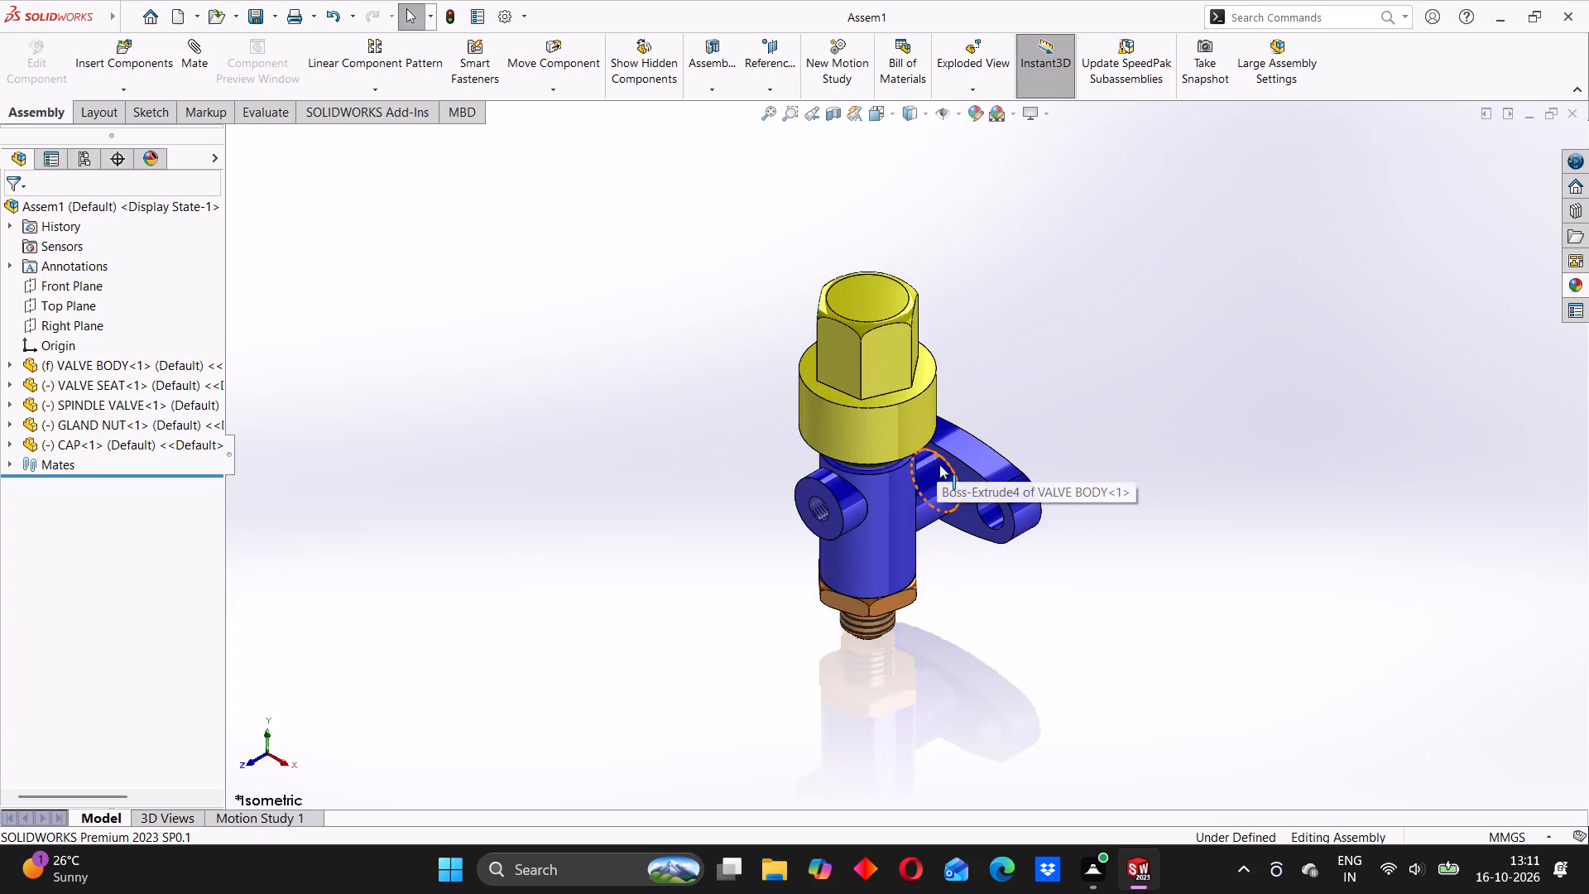
pyautogui.scroll(-5, 939, 464)
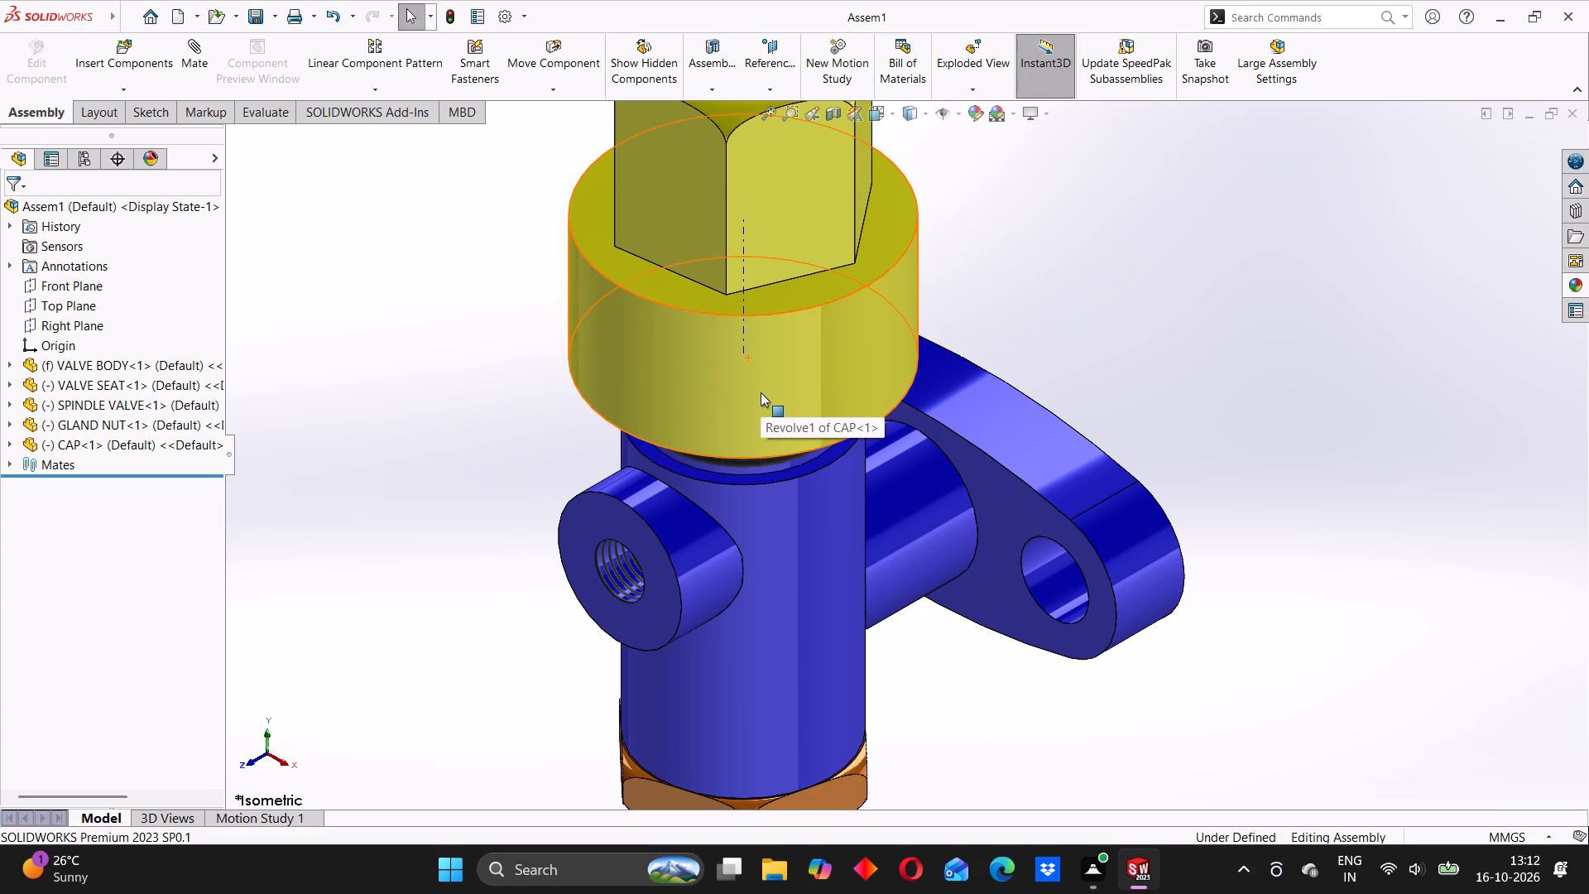
pyautogui.scroll(1, 761, 397)
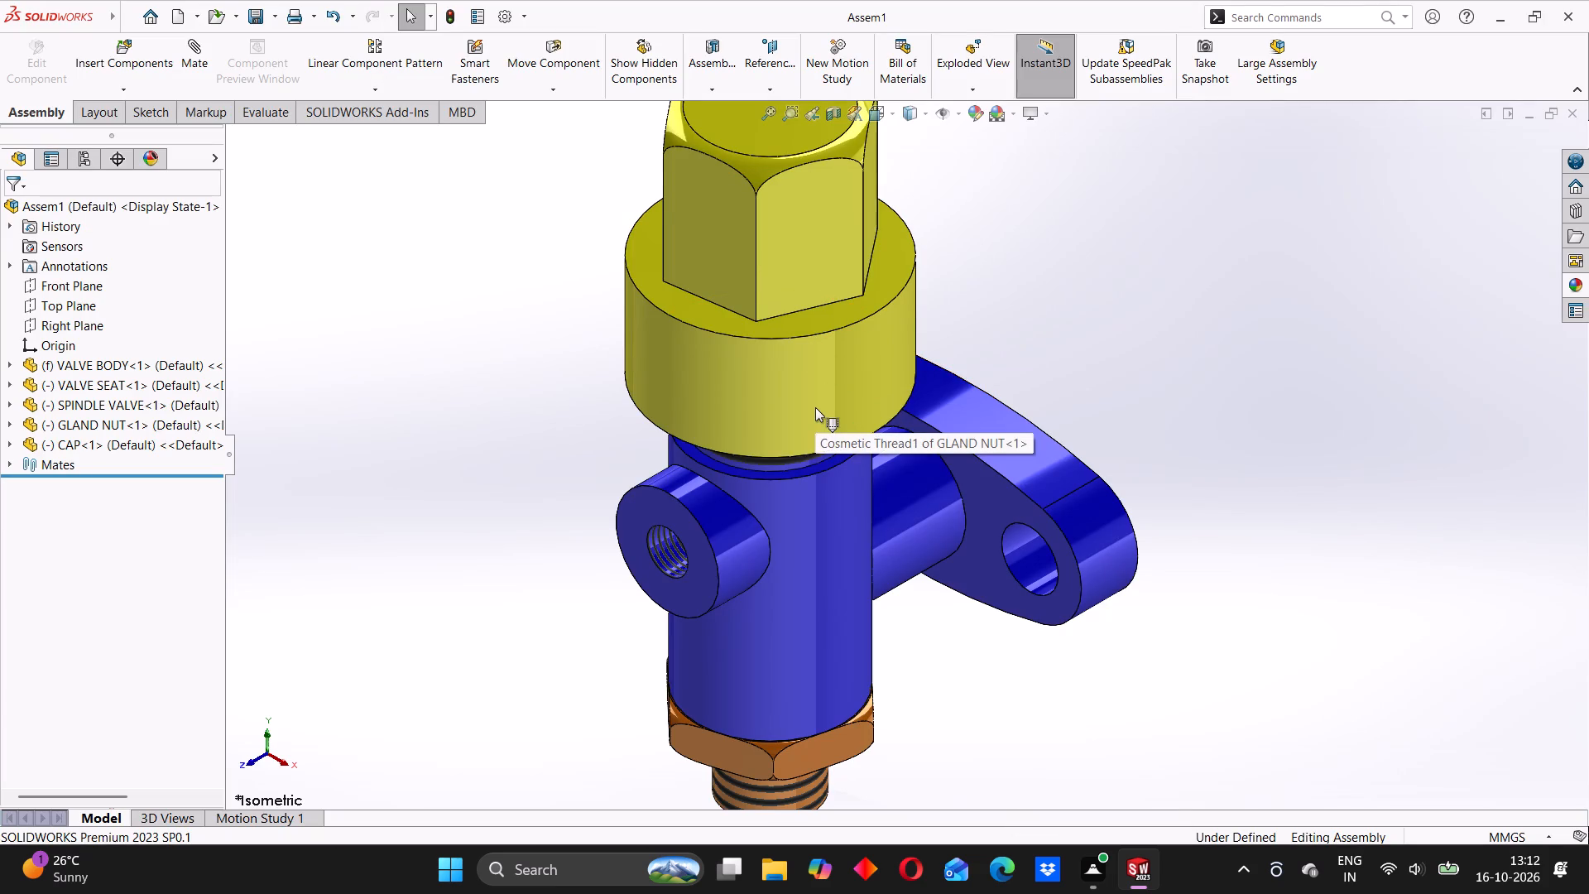
pyautogui.scroll(-1, 815, 407)
pyautogui.scroll(1, 818, 407)
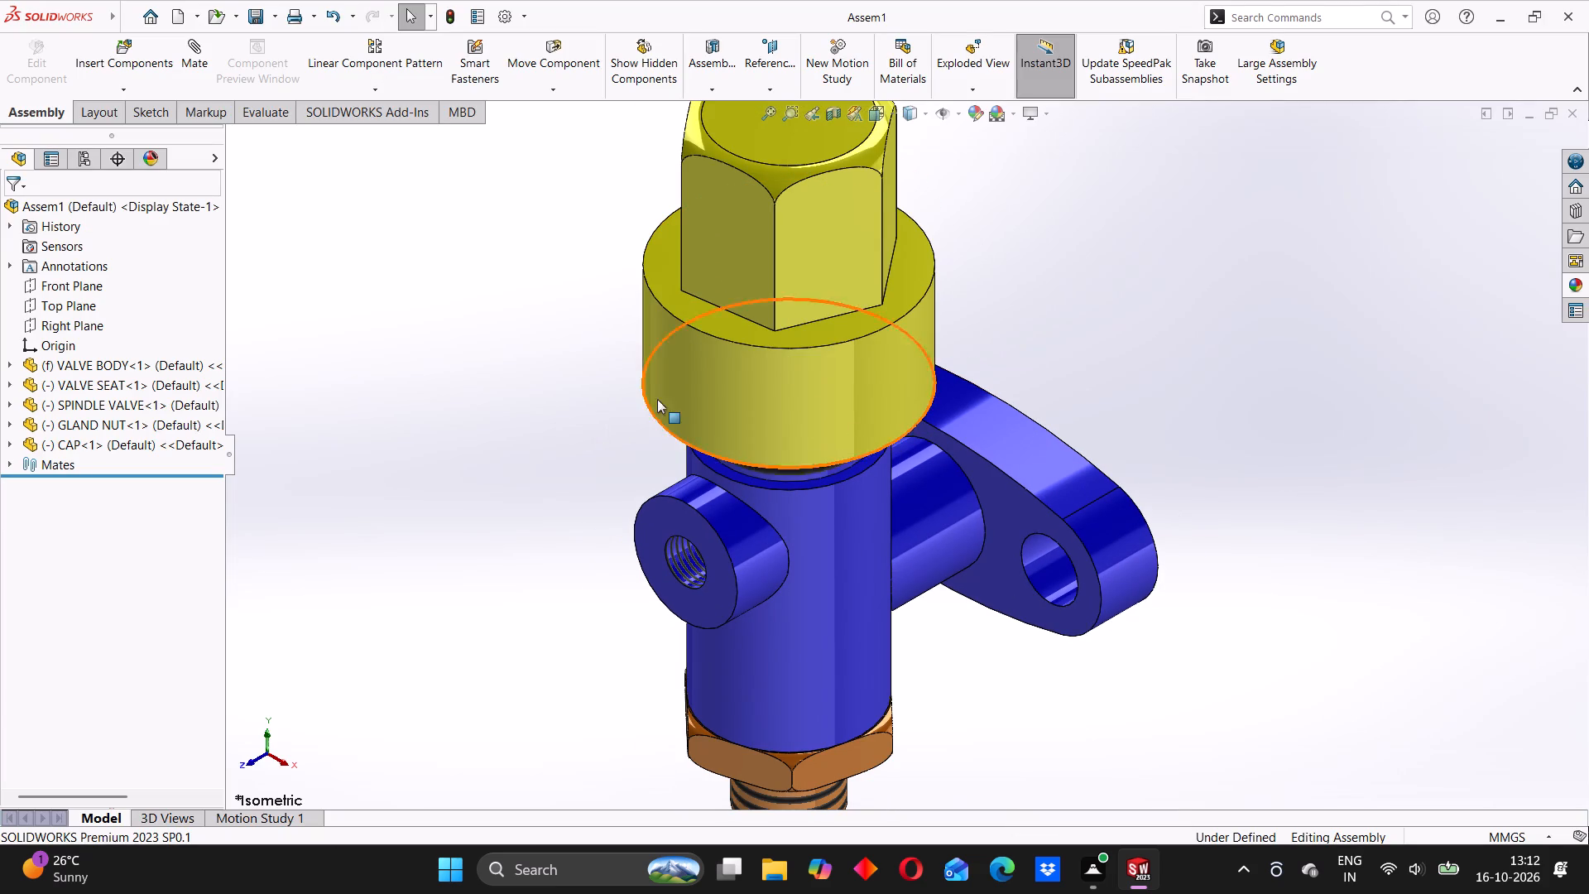
pyautogui.scroll(-2, 797, 313)
pyautogui.scroll(1, 713, 406)
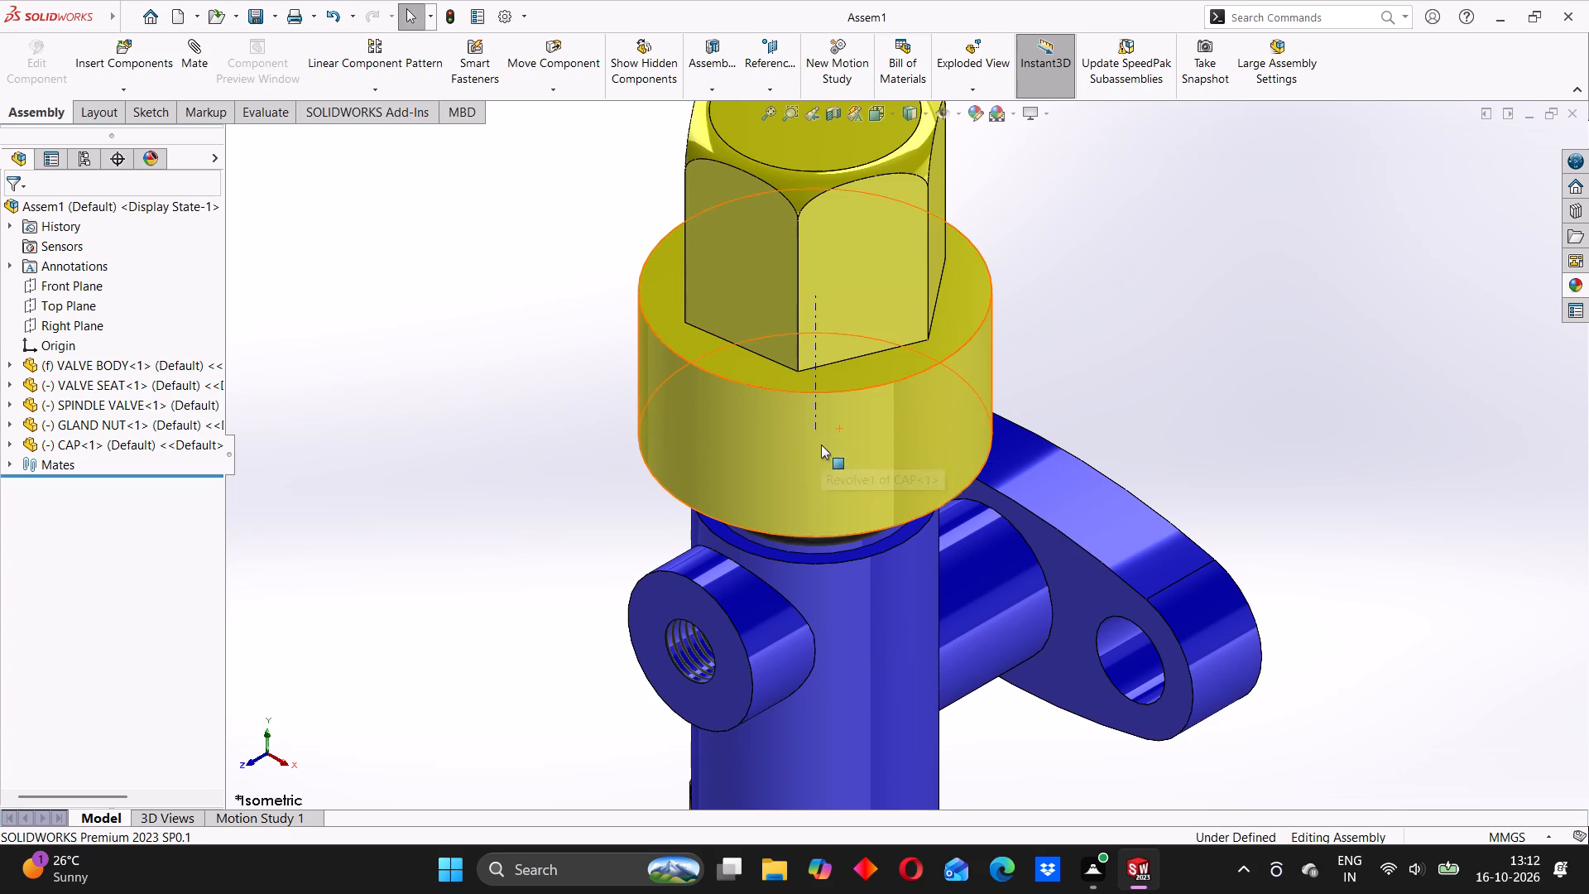
pyautogui.scroll(-1, 782, 370)
pyautogui.scroll(3, 799, 416)
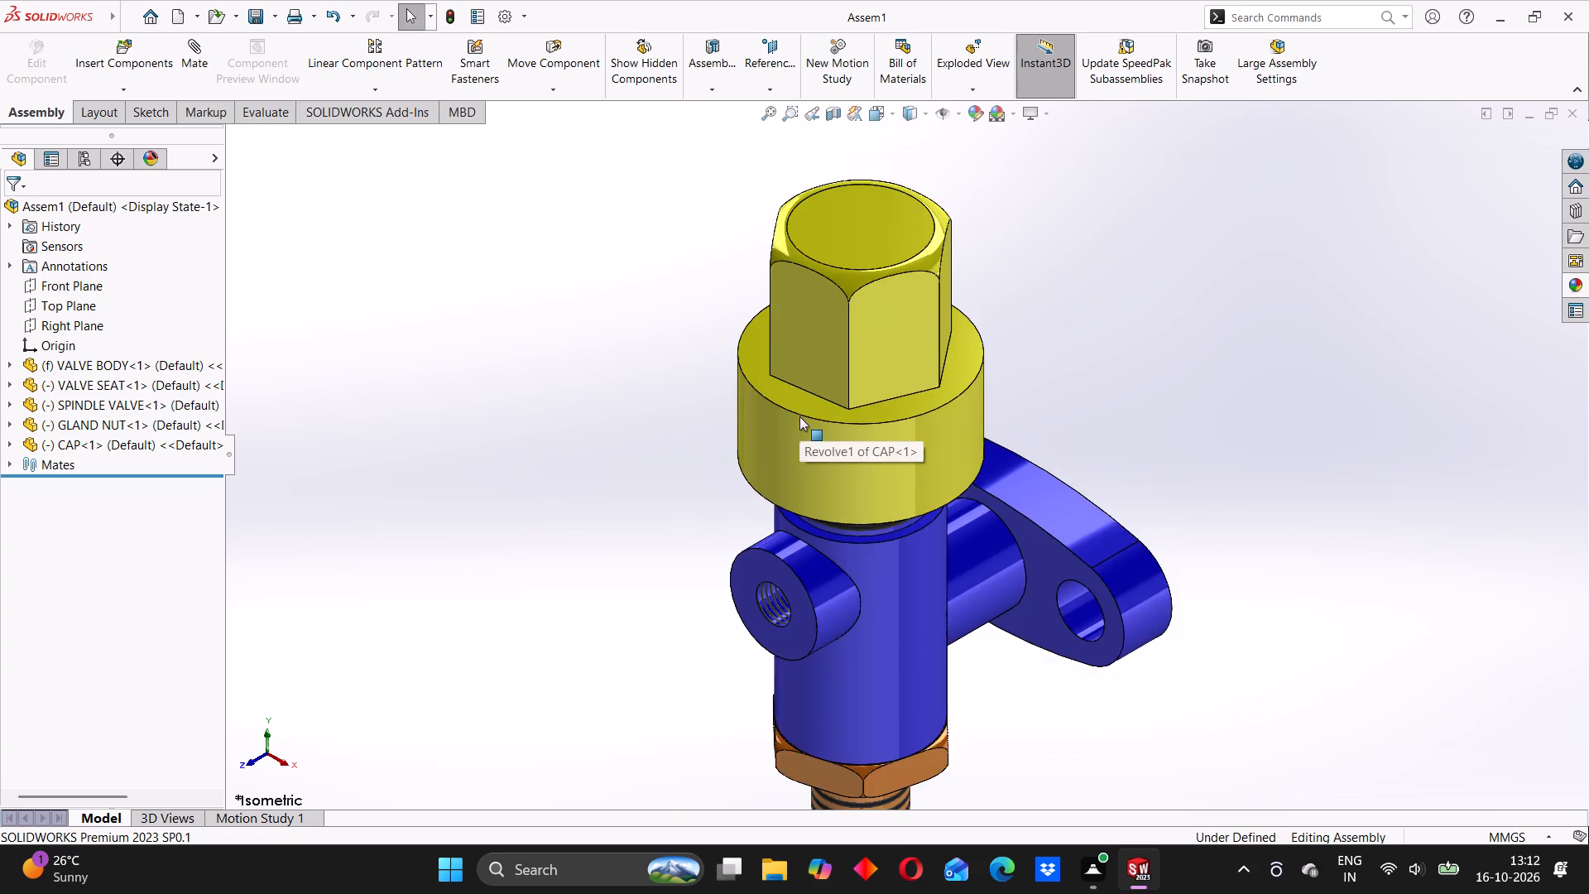
pyautogui.scroll(3, 799, 417)
pyautogui.scroll(-1, 809, 413)
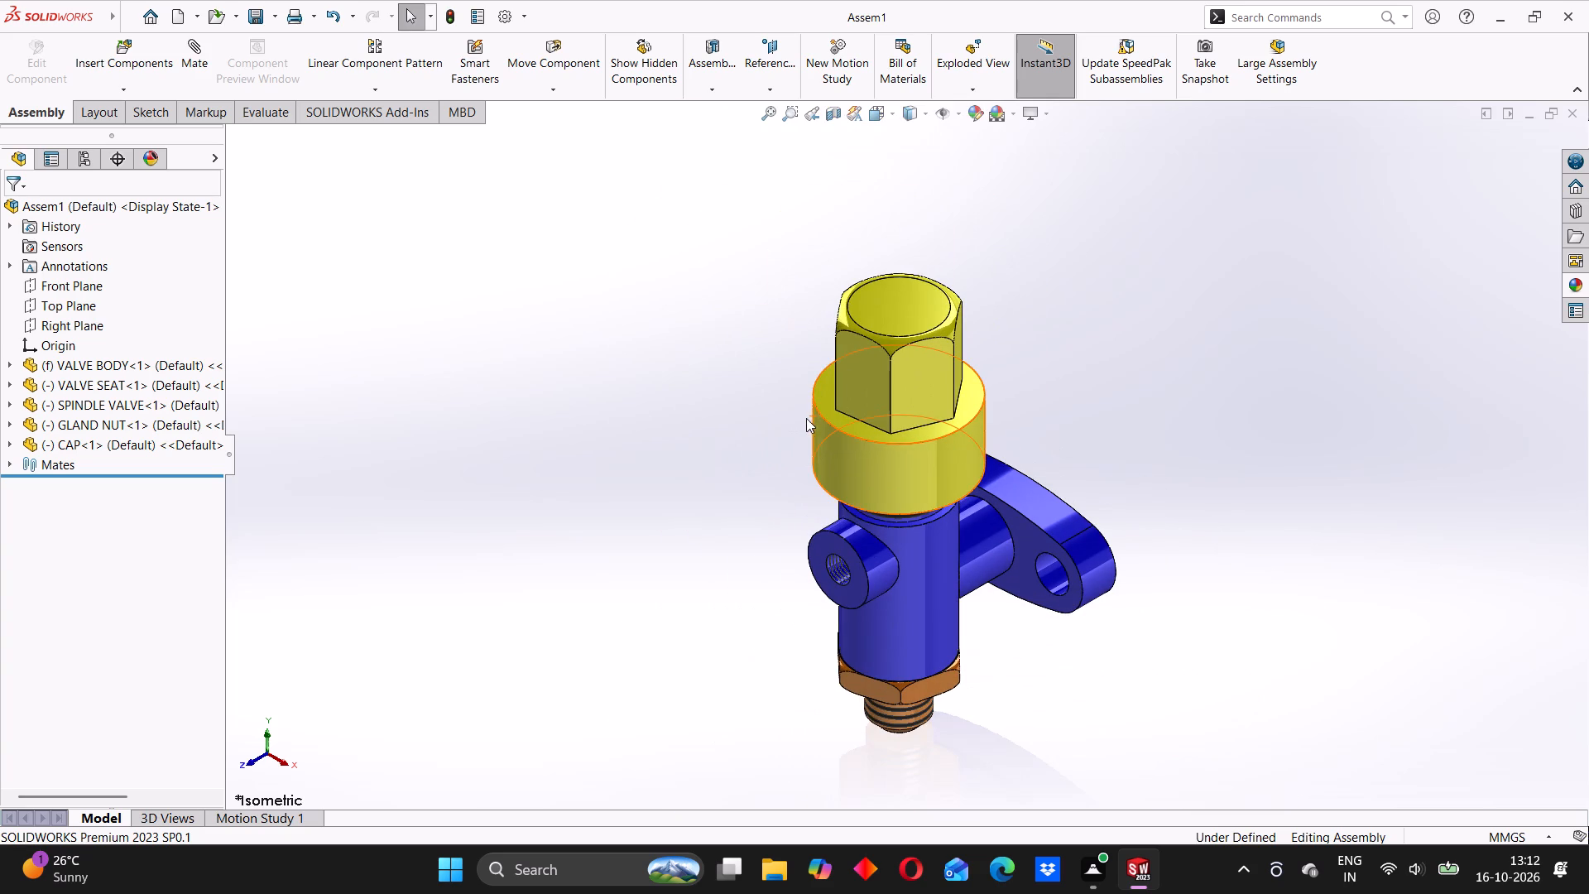
pyautogui.scroll(2, 867, 417)
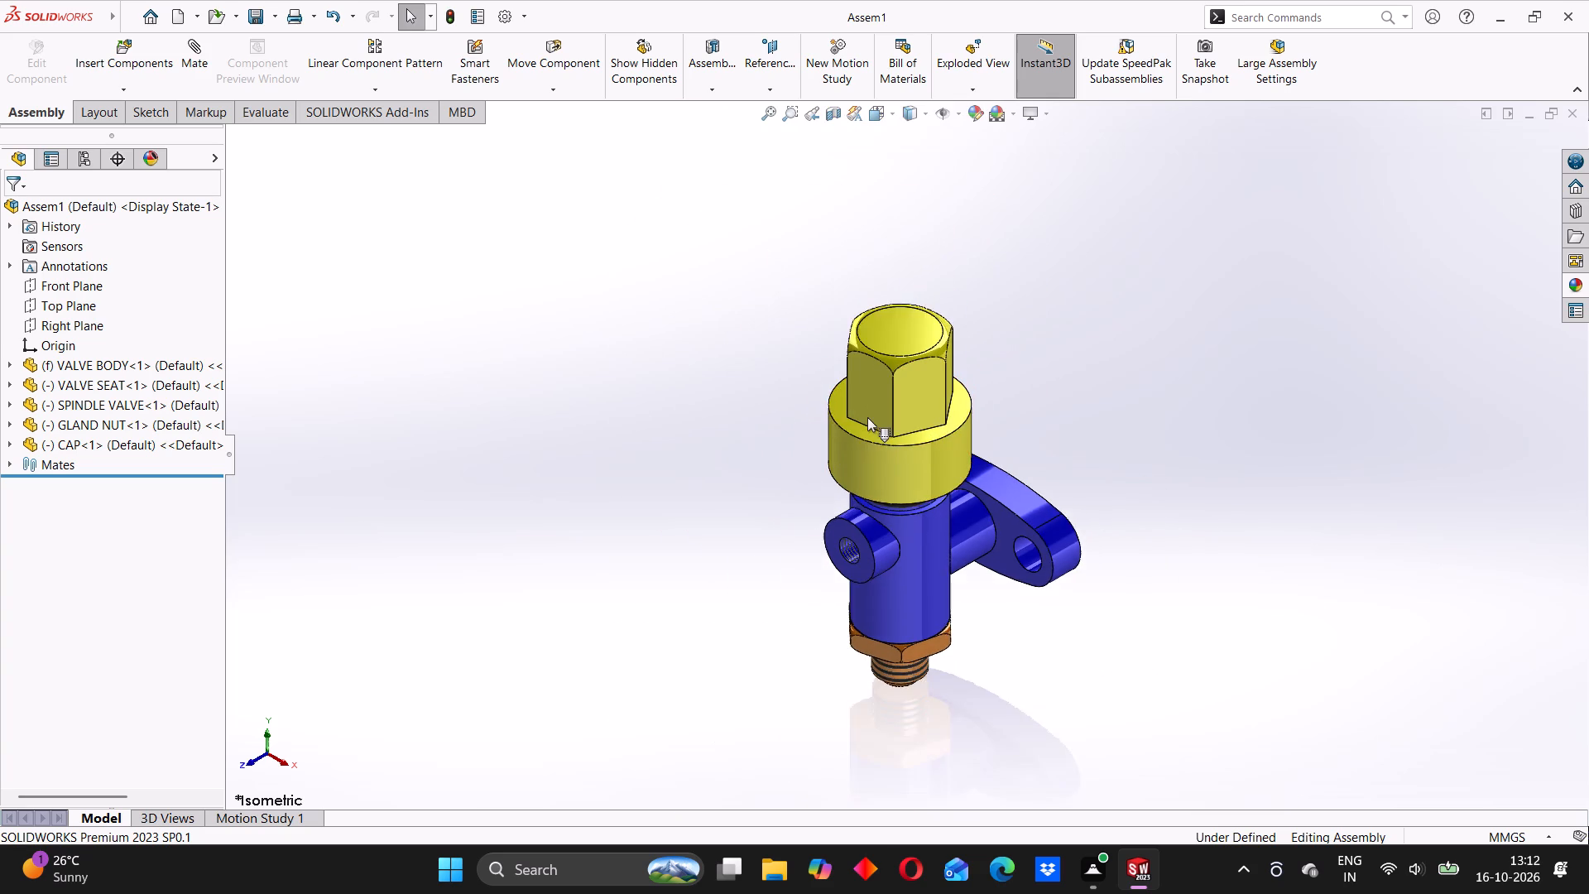
# Inspect the complete valve assembly from all sides, including the flange holes, threaded side port, valve seat and cap.
pyautogui.moveTo(797, 506); pyautogui.dragTo(1037, 331, button='middle')
pyautogui.moveTo(1075, 465); pyautogui.dragTo(645, 444, button='middle')
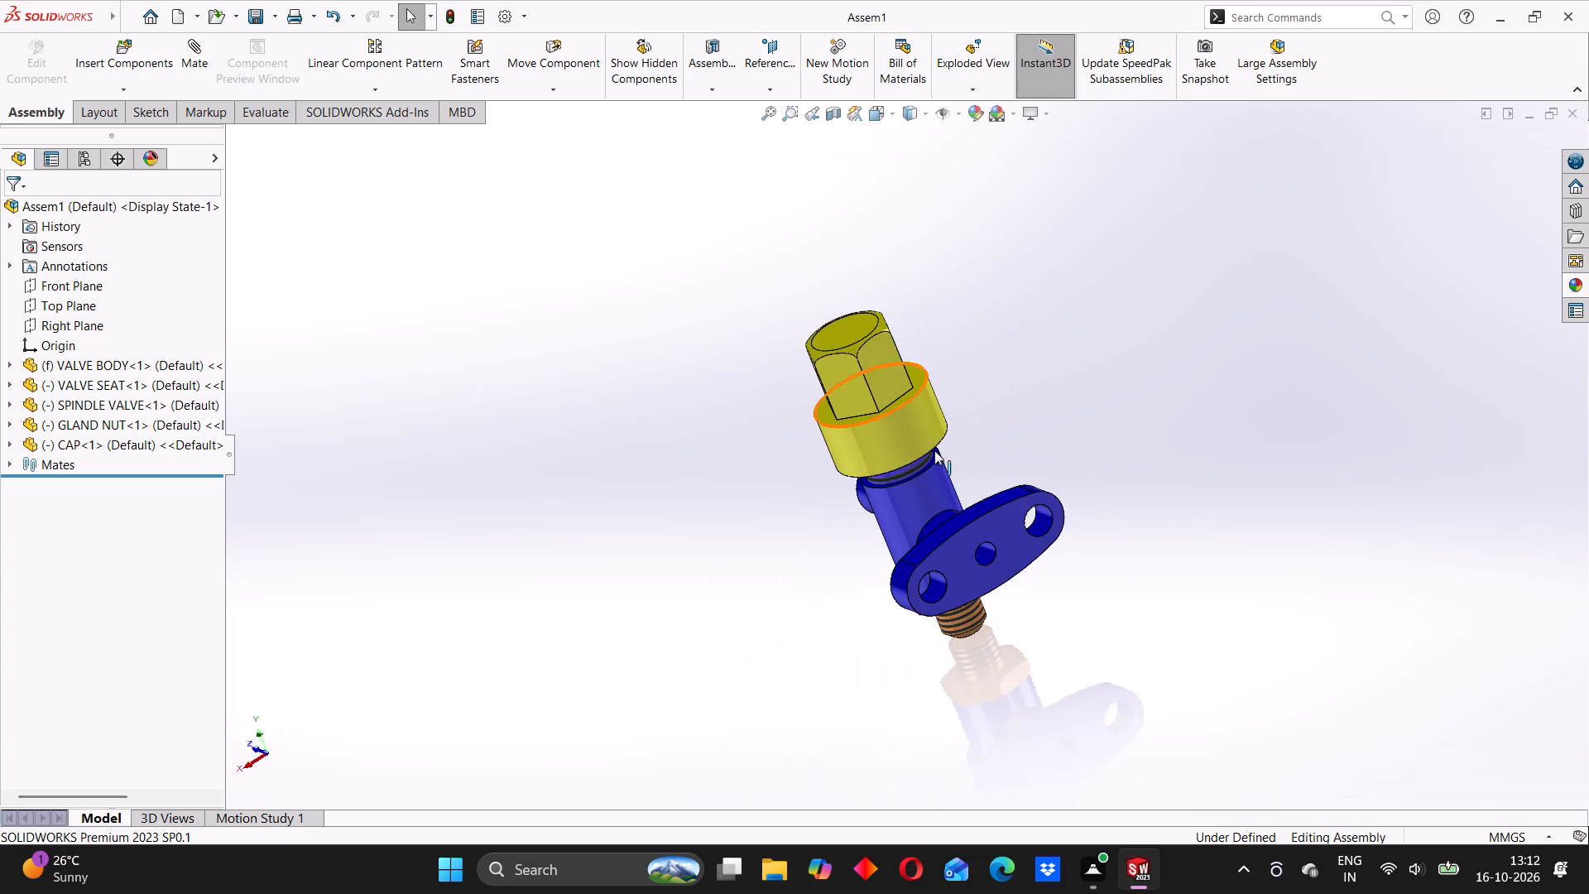
pyautogui.moveTo(981, 439); pyautogui.dragTo(999, 561, button='middle')
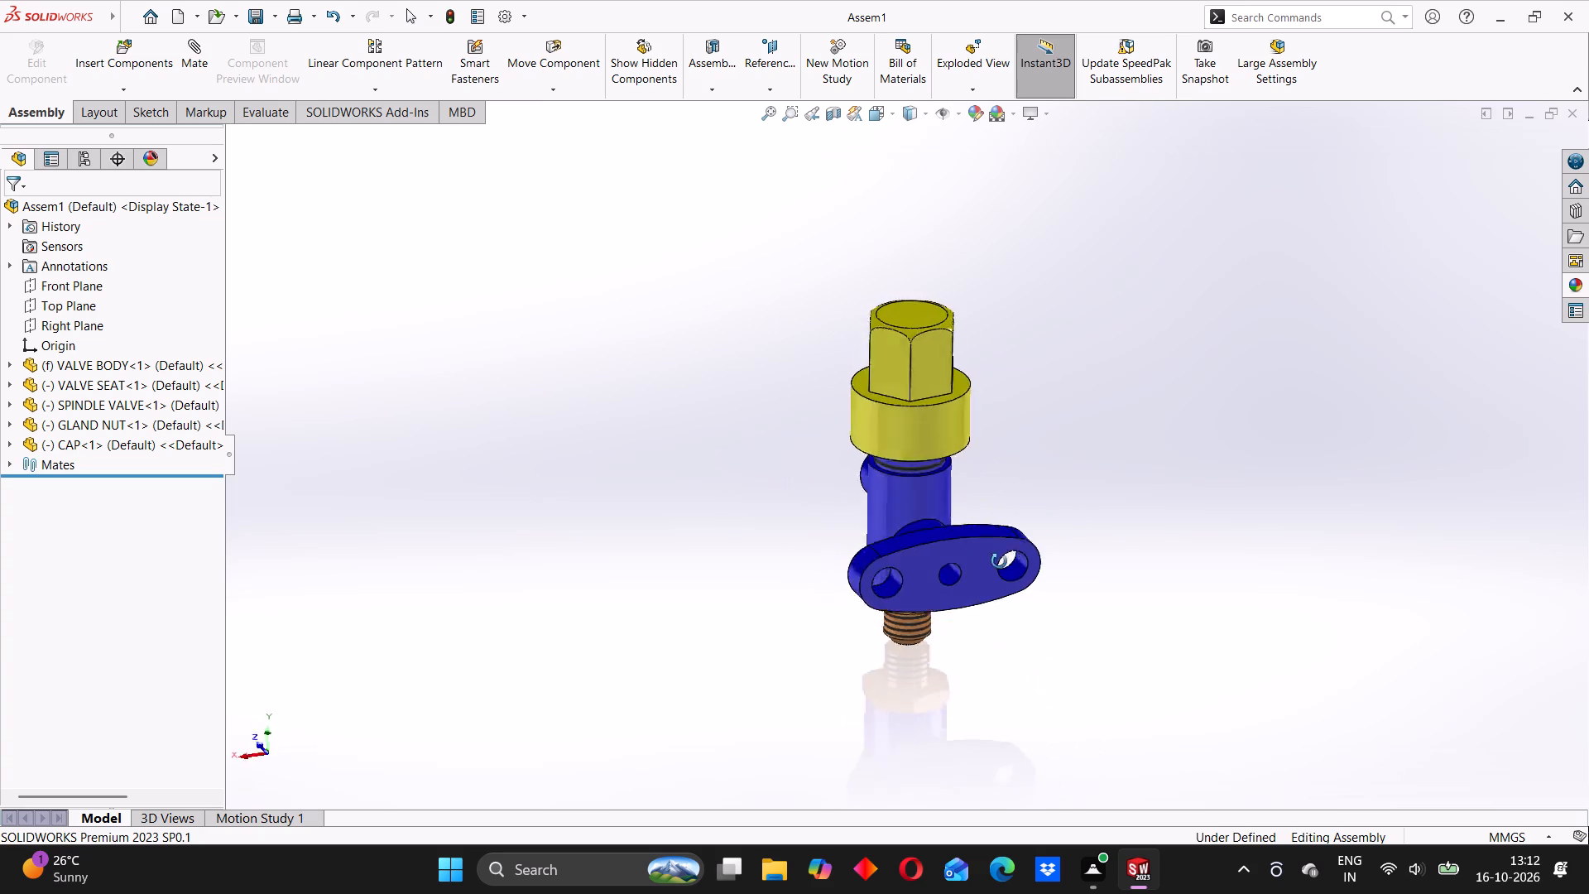
pyautogui.moveTo(999, 561); pyautogui.dragTo(1024, 502, button='middle')
pyautogui.moveTo(983, 508); pyautogui.dragTo(801, 493, button='middle')
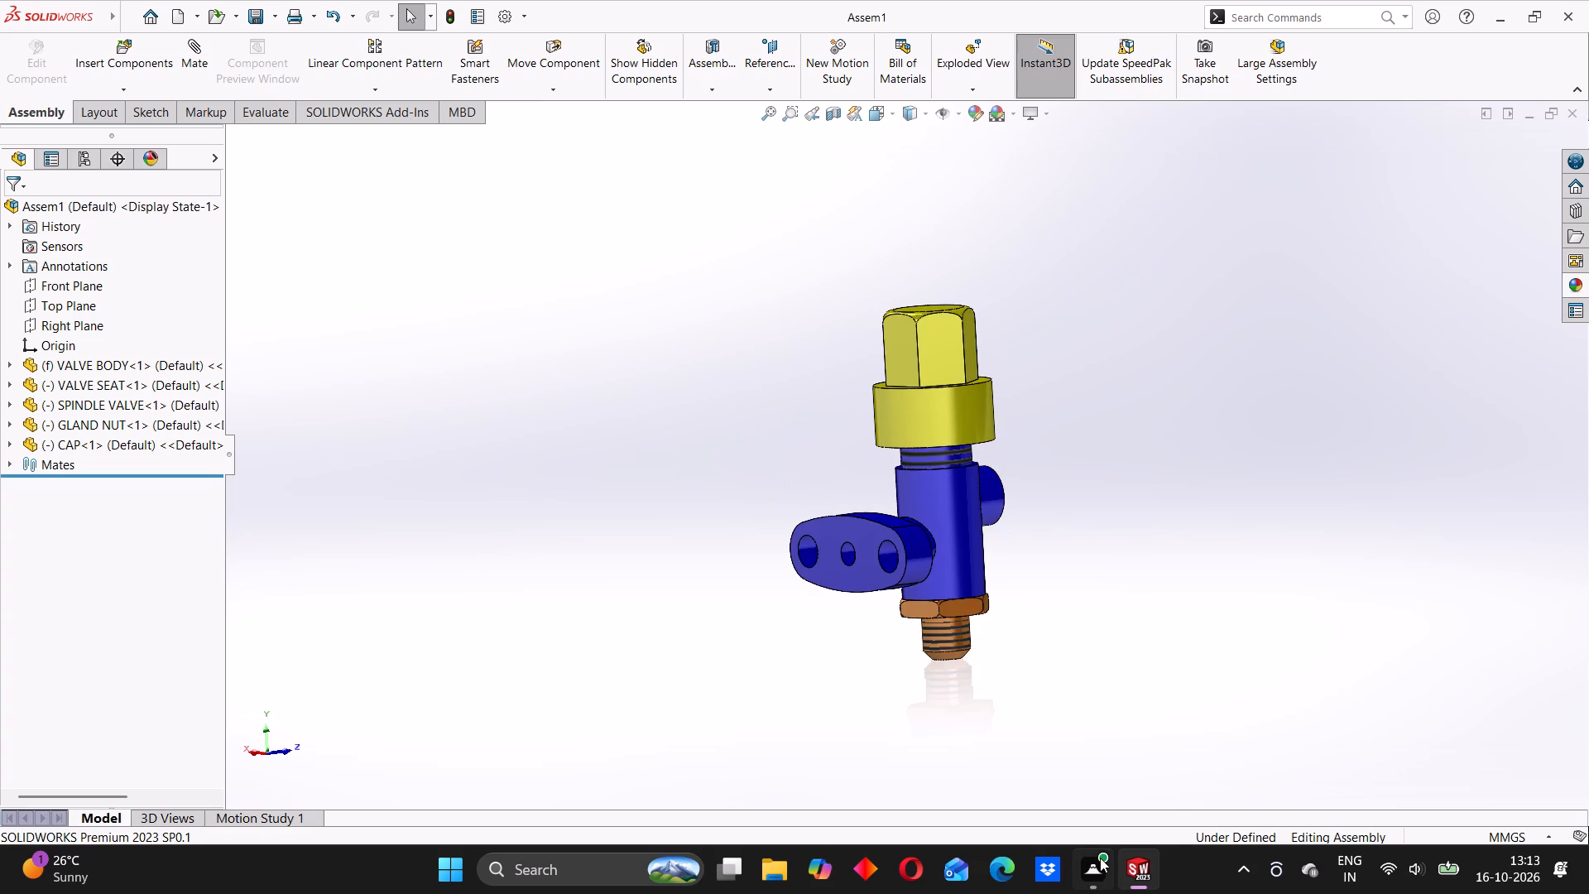
pyautogui.moveTo(1048, 379); pyautogui.dragTo(832, 415, button='middle')
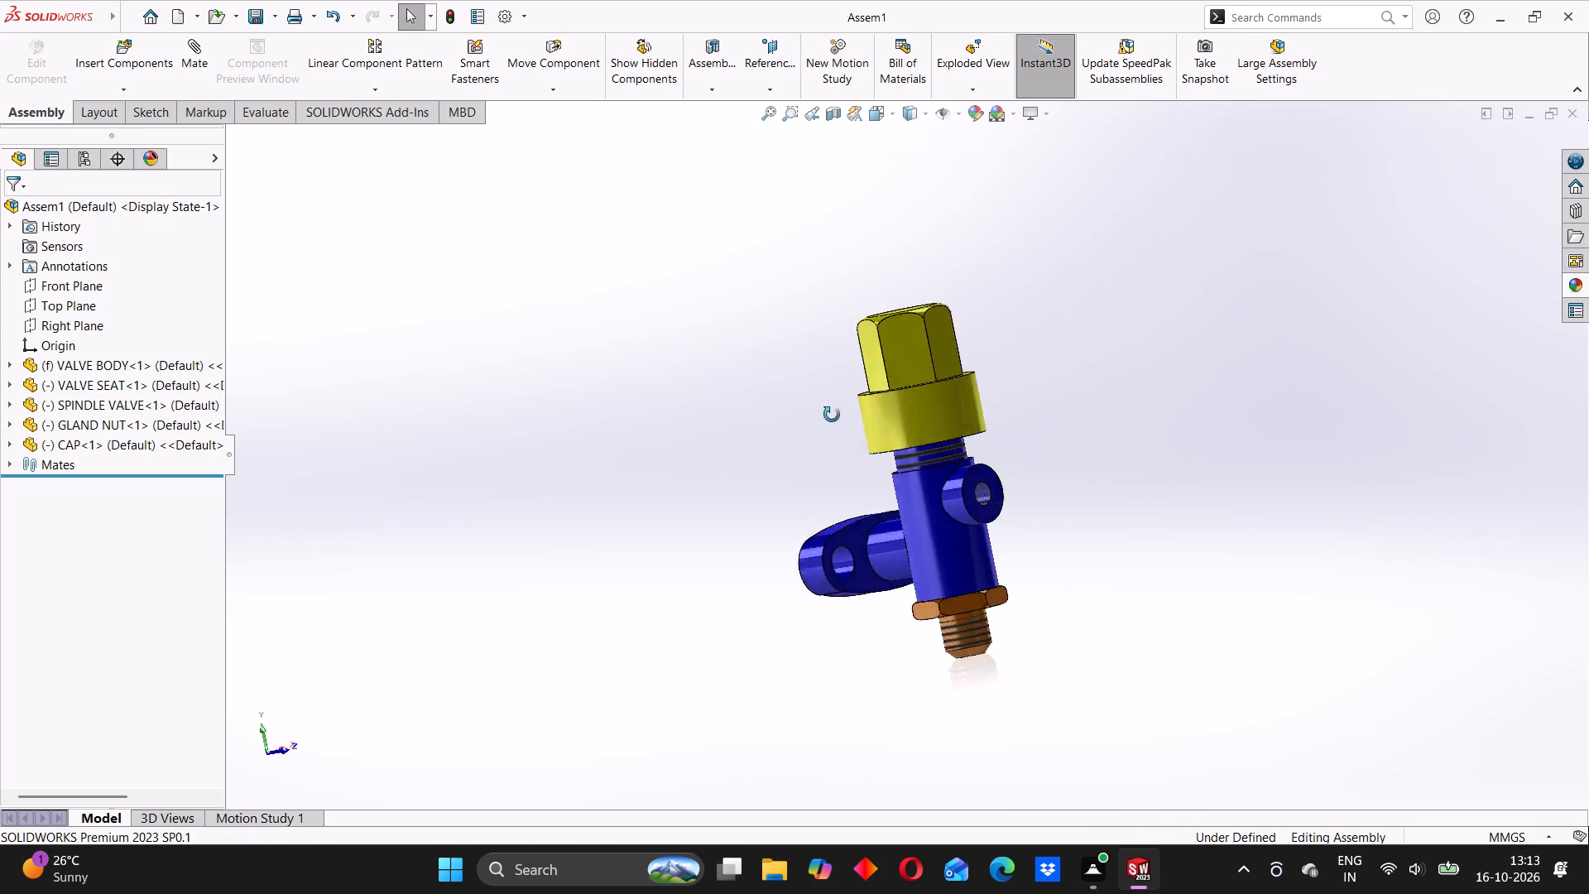
pyautogui.moveTo(832, 415); pyautogui.dragTo(963, 493, button='middle')
pyautogui.scroll(4, 958, 477)
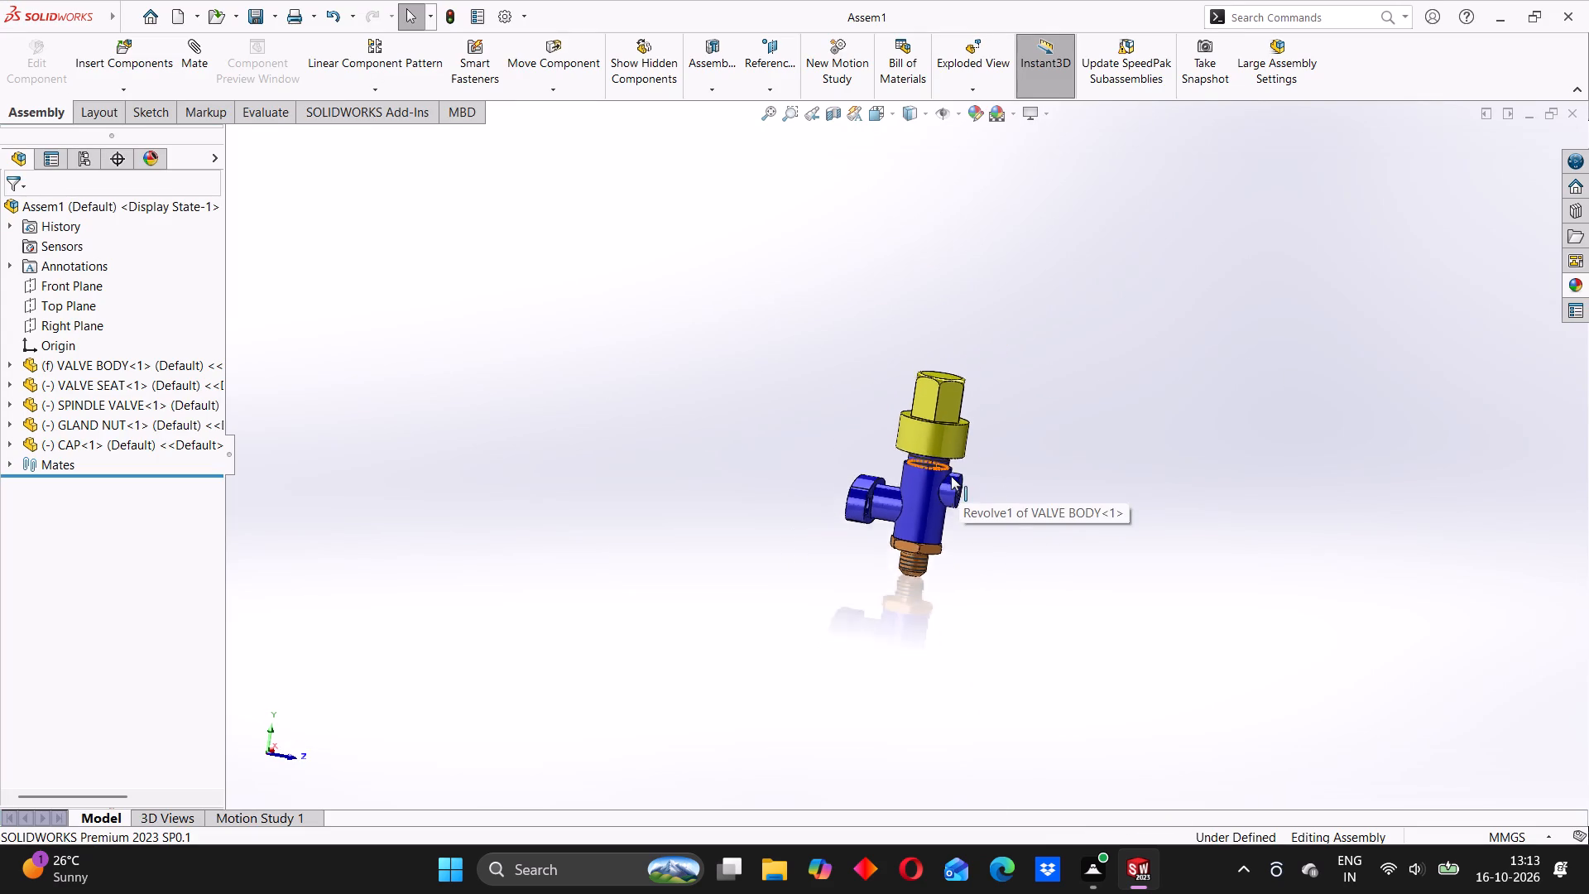
pyautogui.scroll(1, 951, 476)
pyautogui.scroll(-2, 938, 471)
pyautogui.moveTo(1038, 460); pyautogui.dragTo(837, 424, button='middle')
pyautogui.scroll(3, 886, 465)
pyautogui.moveTo(886, 478); pyautogui.dragTo(955, 373, button='middle')
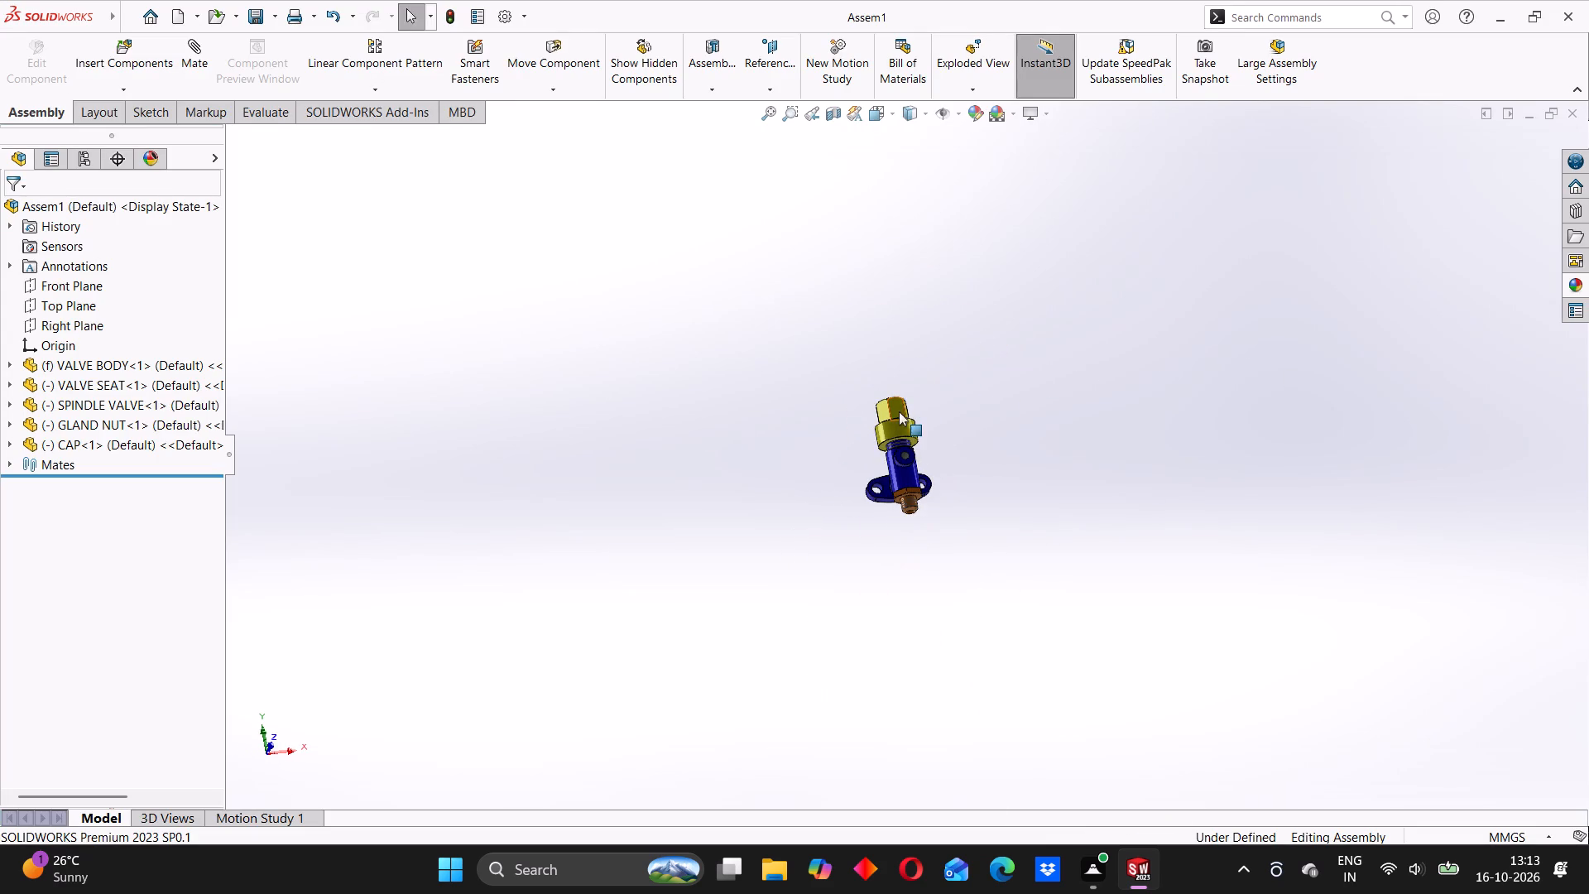
pyautogui.moveTo(895, 418); pyautogui.dragTo(1131, 494, button='middle')
pyautogui.scroll(-6, 912, 475)
pyautogui.moveTo(711, 442); pyautogui.dragTo(997, 373, button='middle')
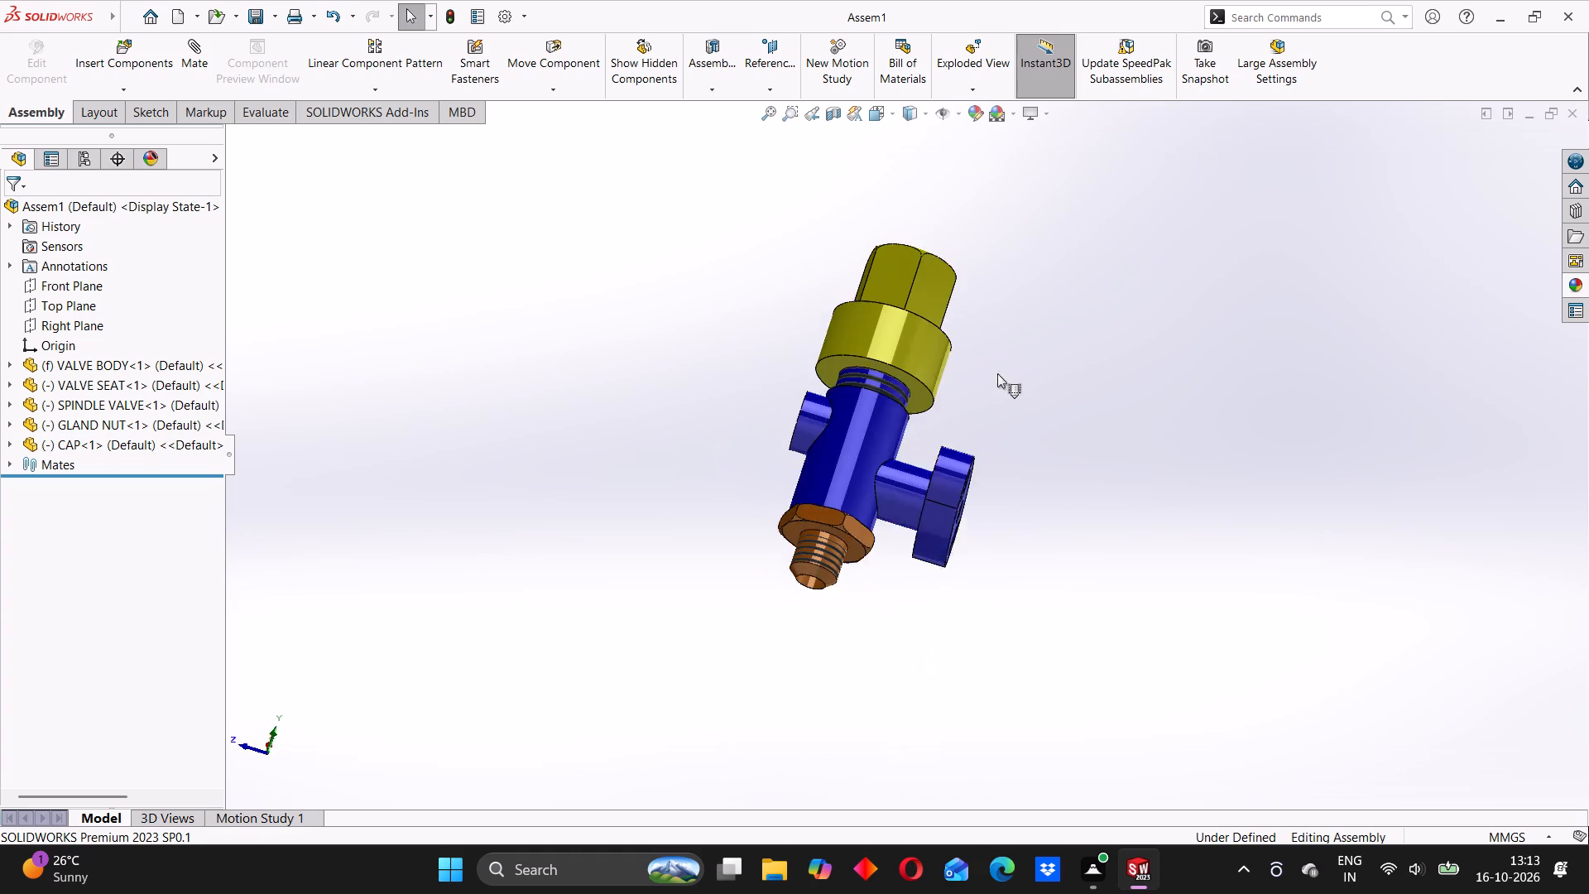
pyautogui.moveTo(997, 373); pyautogui.dragTo(983, 370, button='middle')
pyautogui.moveTo(992, 374); pyautogui.dragTo(815, 379, button='middle')
pyautogui.moveTo(1099, 429); pyautogui.dragTo(841, 334, button='middle')
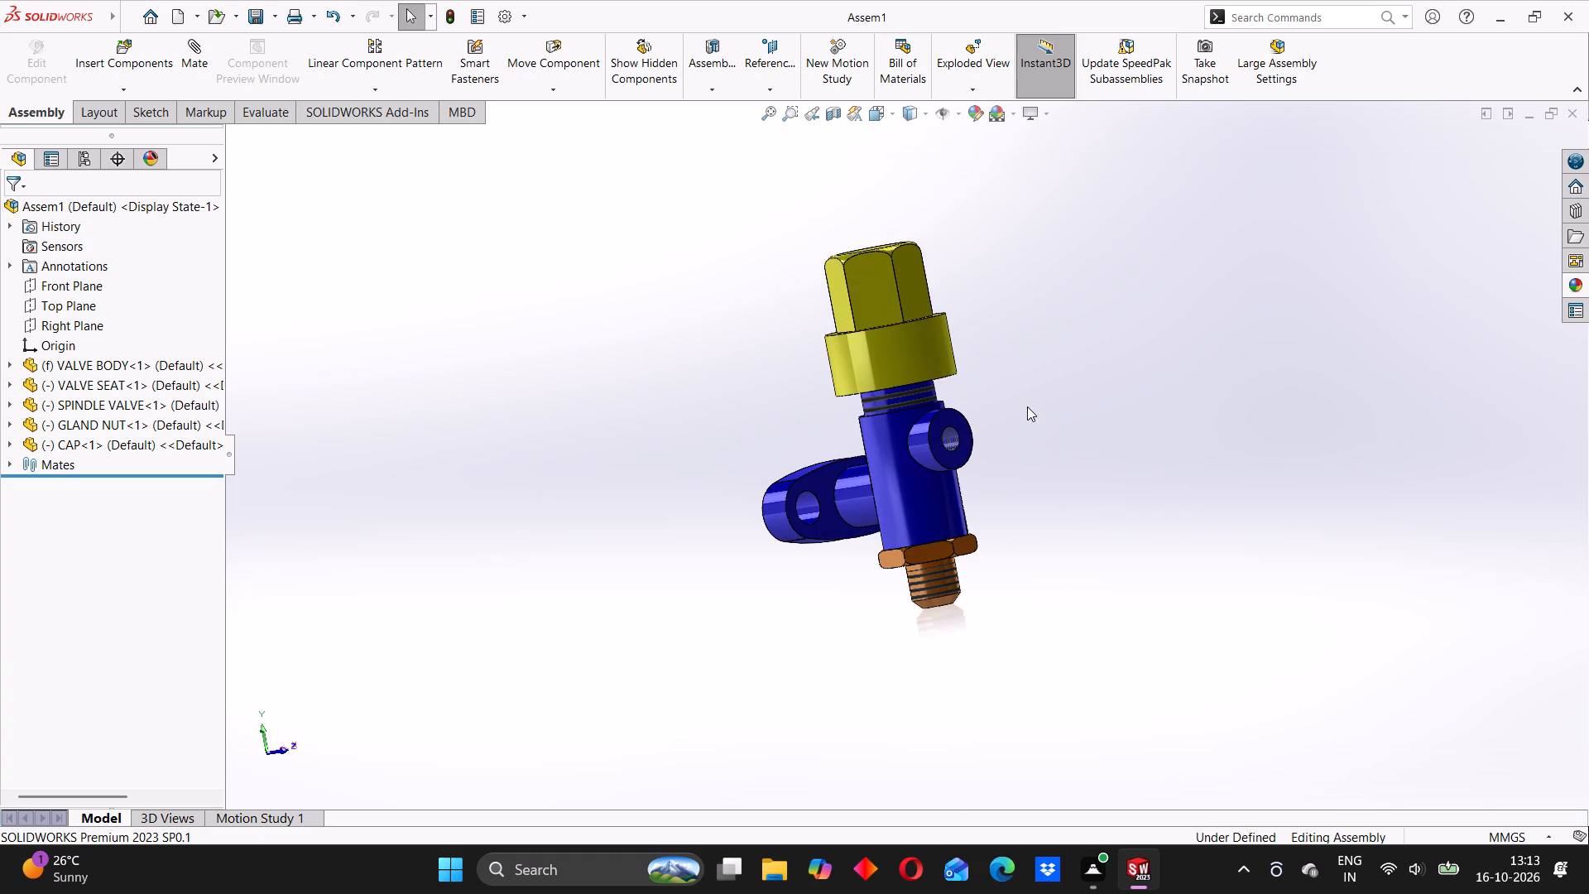
pyautogui.moveTo(1024, 405); pyautogui.dragTo(839, 512, button='middle')
pyautogui.moveTo(839, 512); pyautogui.dragTo(949, 588, button='middle')
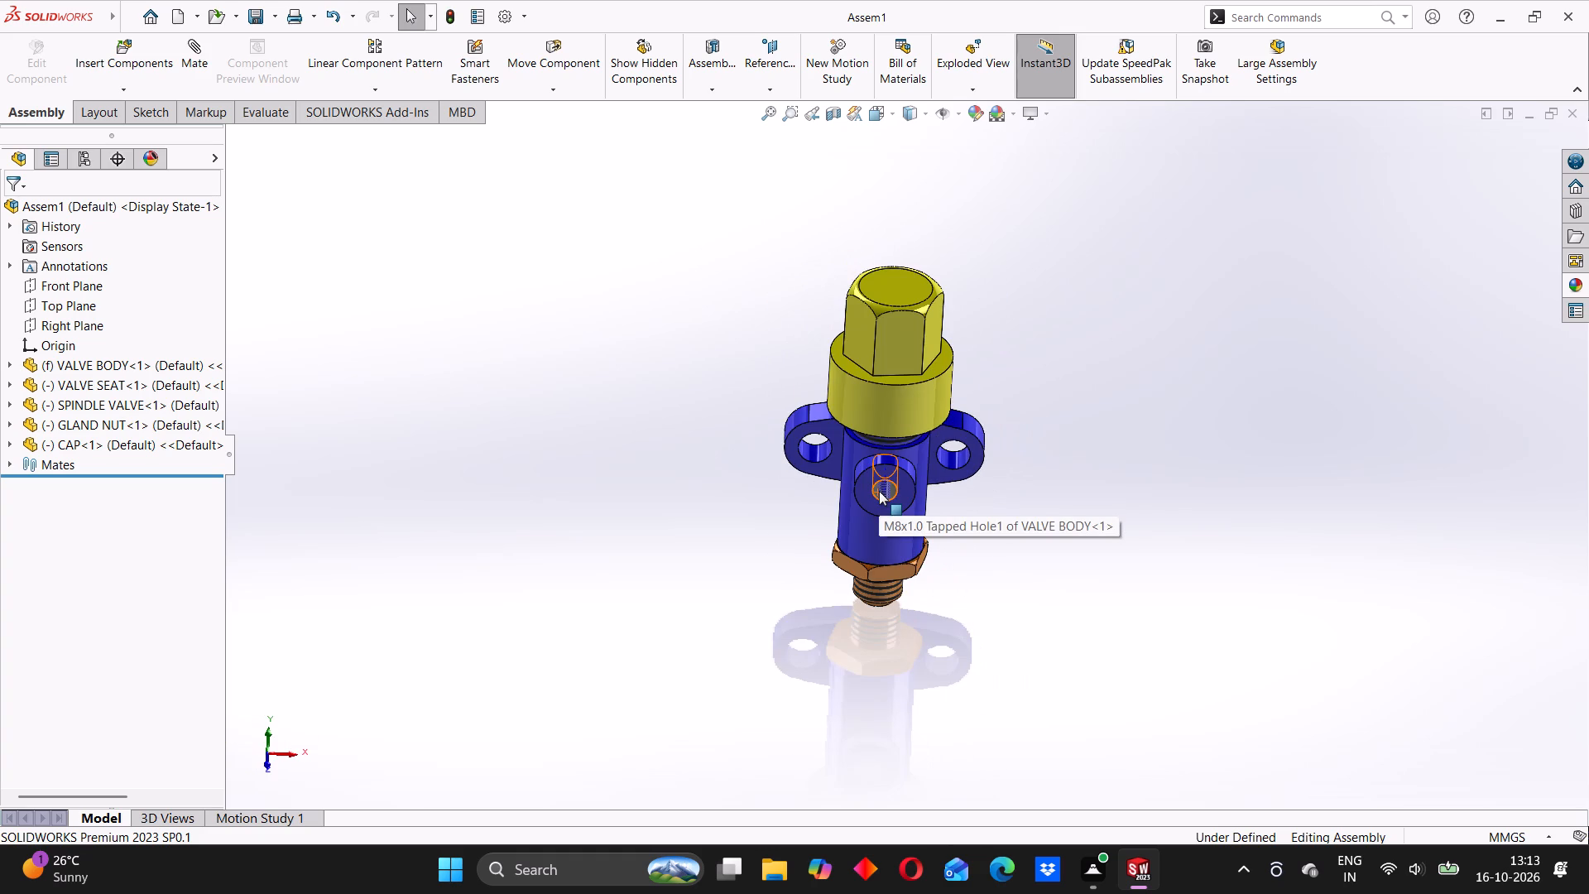
pyautogui.scroll(-4, 881, 443)
pyautogui.moveTo(793, 493); pyautogui.dragTo(1033, 505, button='middle')
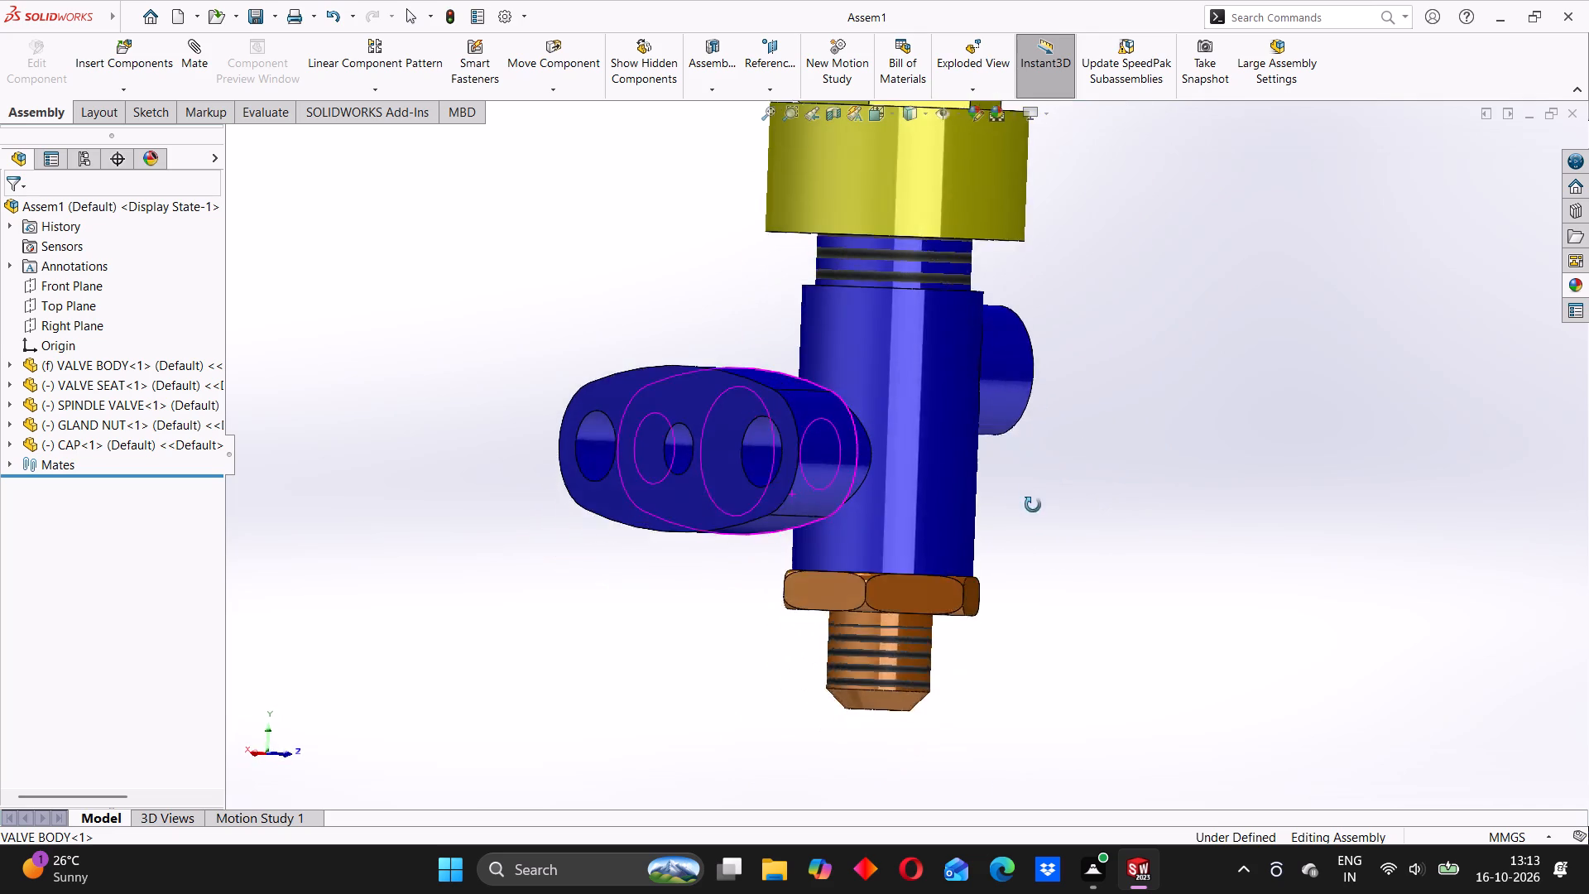
pyautogui.moveTo(1033, 505); pyautogui.dragTo(862, 500, button='middle')
pyautogui.scroll(6, 958, 430)
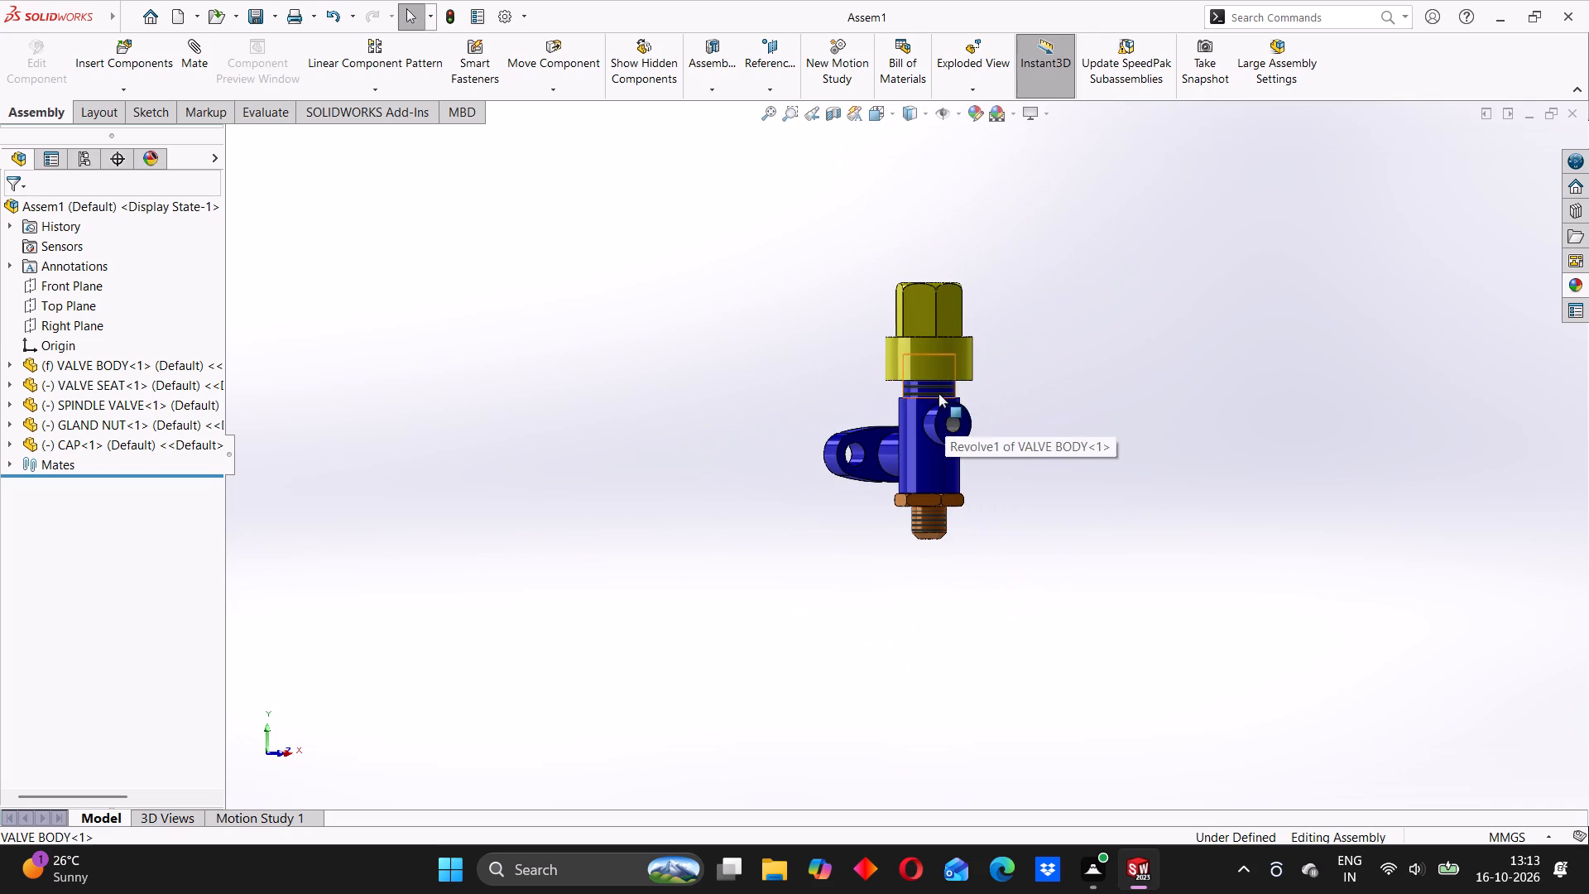
# Turn the cap freely about the valve's vertical axis to test its rotation.
pyautogui.scroll(-3, 939, 393)
pyautogui.moveTo(942, 356); pyautogui.dragTo(761, 360)
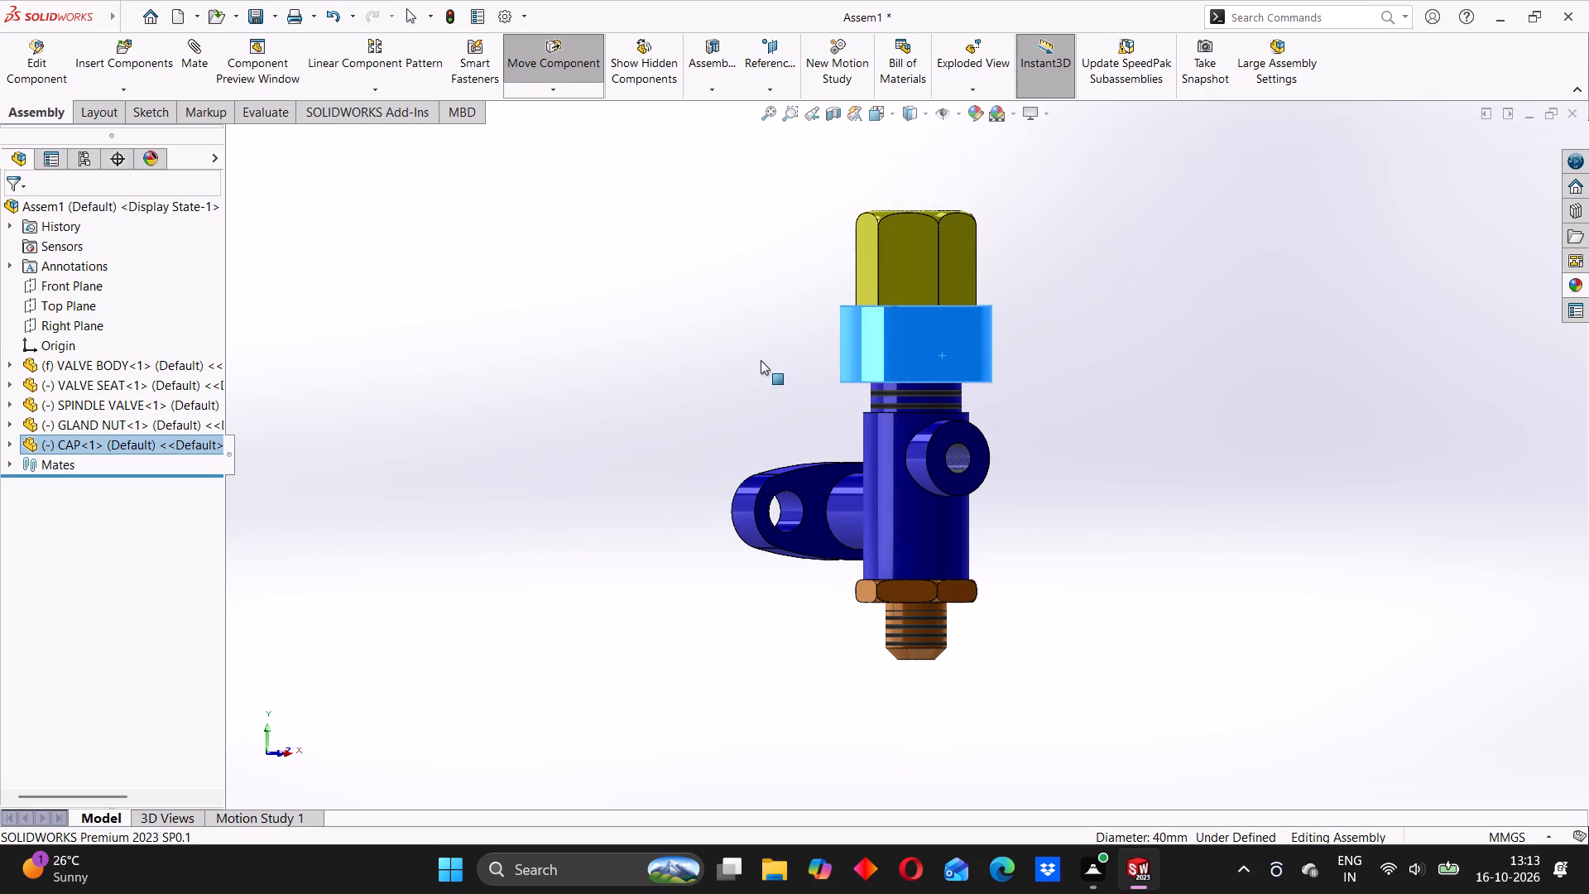
pyautogui.moveTo(761, 360); pyautogui.dragTo(771, 320)
pyautogui.click(745, 371)
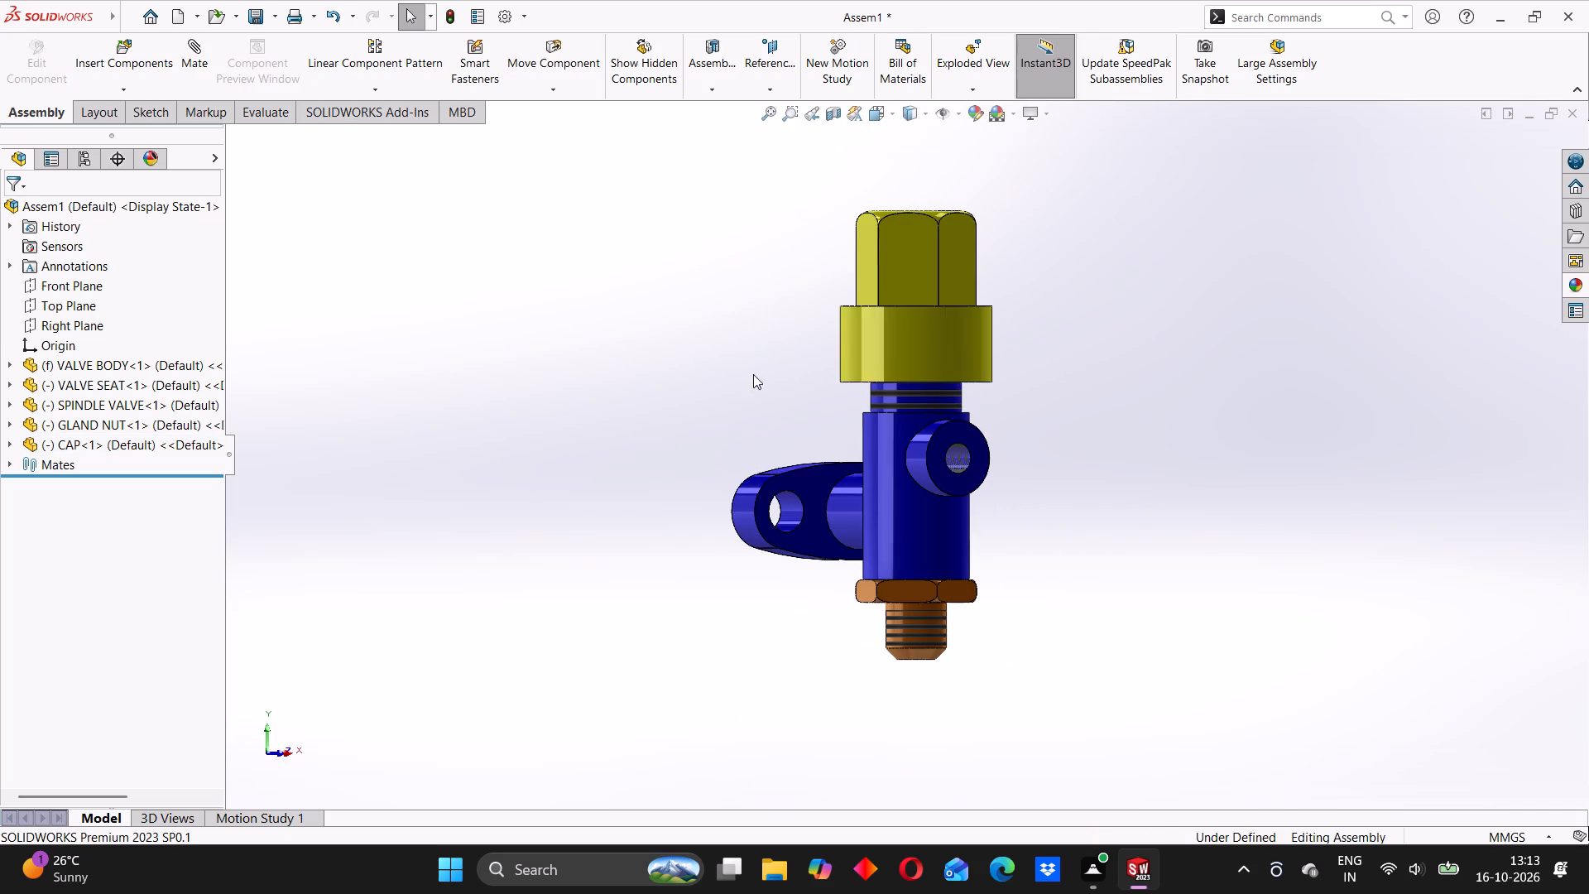
# Inspect the whole assembly from the flange side and the side-port side with the cap in place.
pyautogui.scroll(2, 886, 334)
pyautogui.moveTo(956, 400); pyautogui.dragTo(439, 473, button='middle')
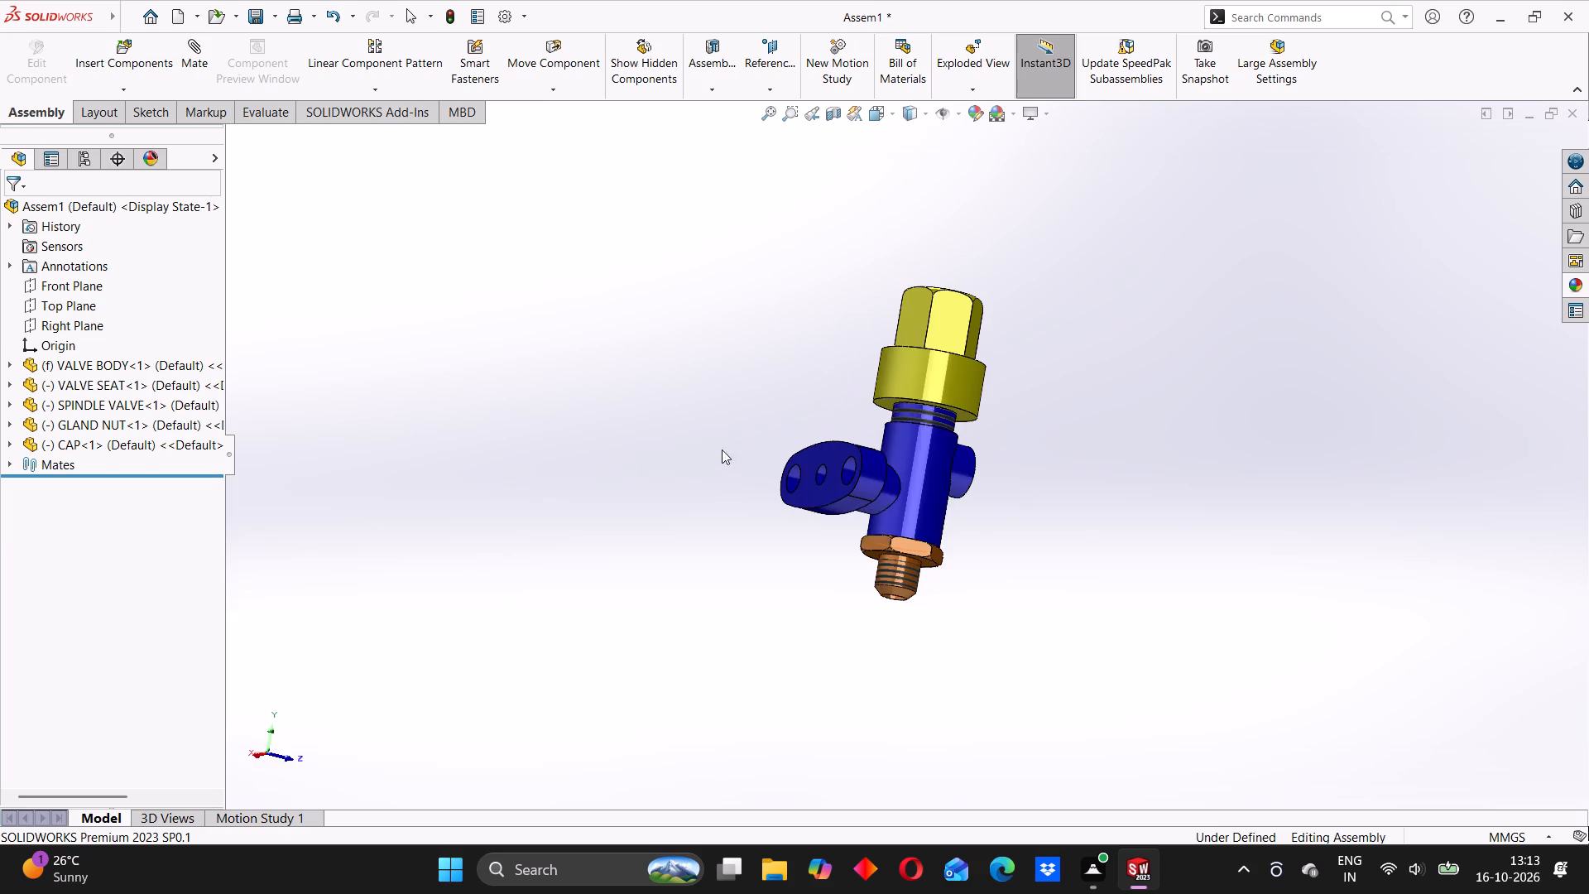
pyautogui.moveTo(886, 434); pyautogui.dragTo(1032, 552, button='middle')
pyautogui.moveTo(958, 440); pyautogui.dragTo(641, 392, button='middle')
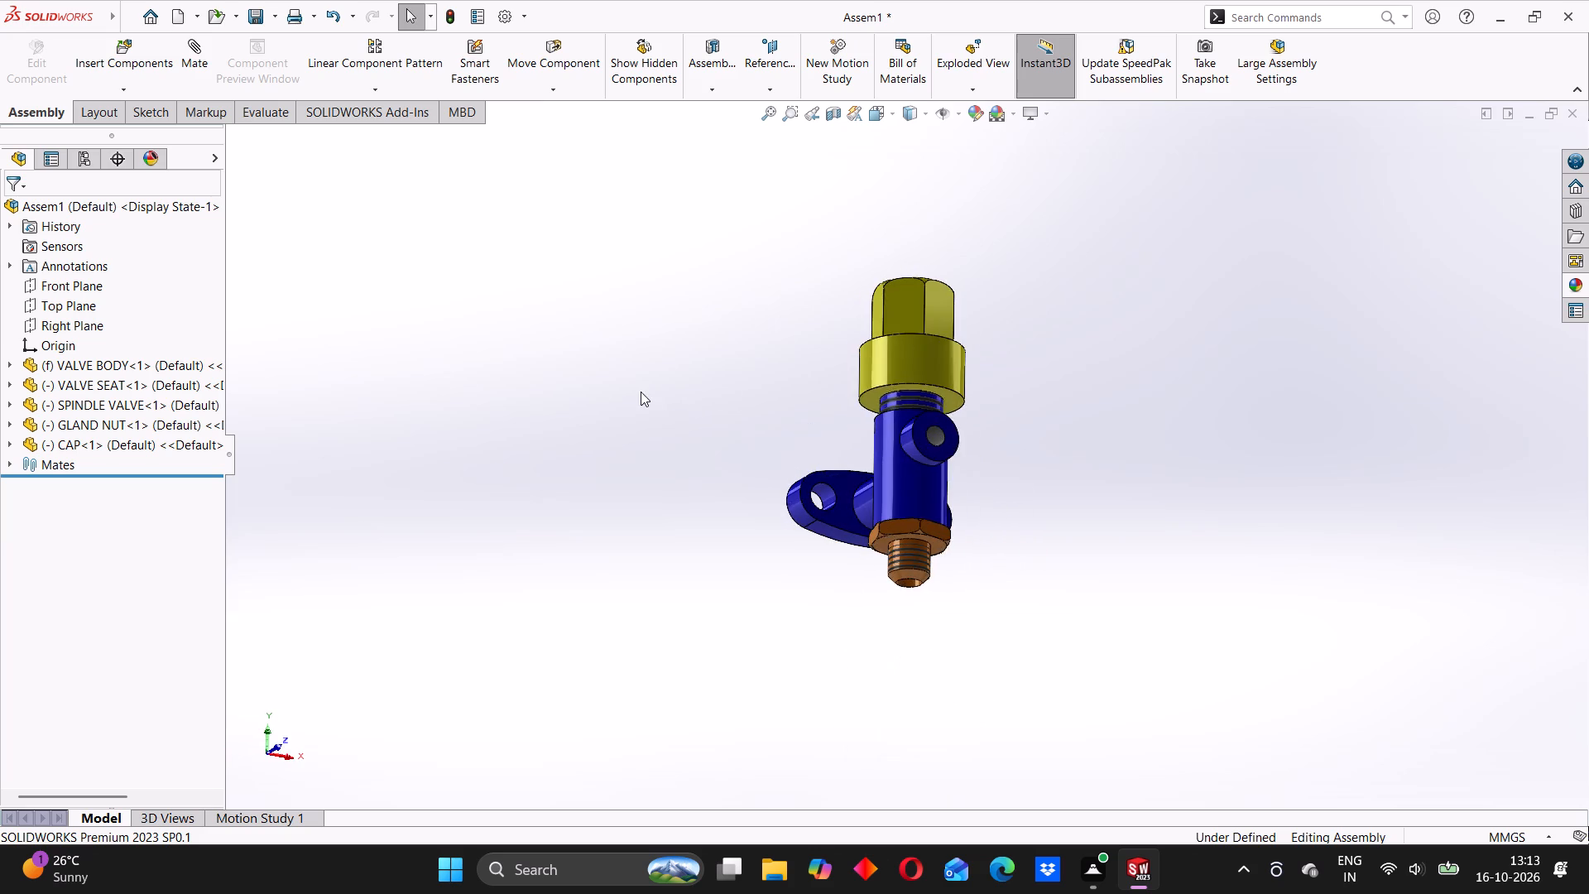
pyautogui.moveTo(987, 375); pyautogui.dragTo(1004, 449, button='middle')
pyautogui.scroll(-3, 939, 397)
pyautogui.moveTo(886, 416); pyautogui.dragTo(915, 459, button='middle')
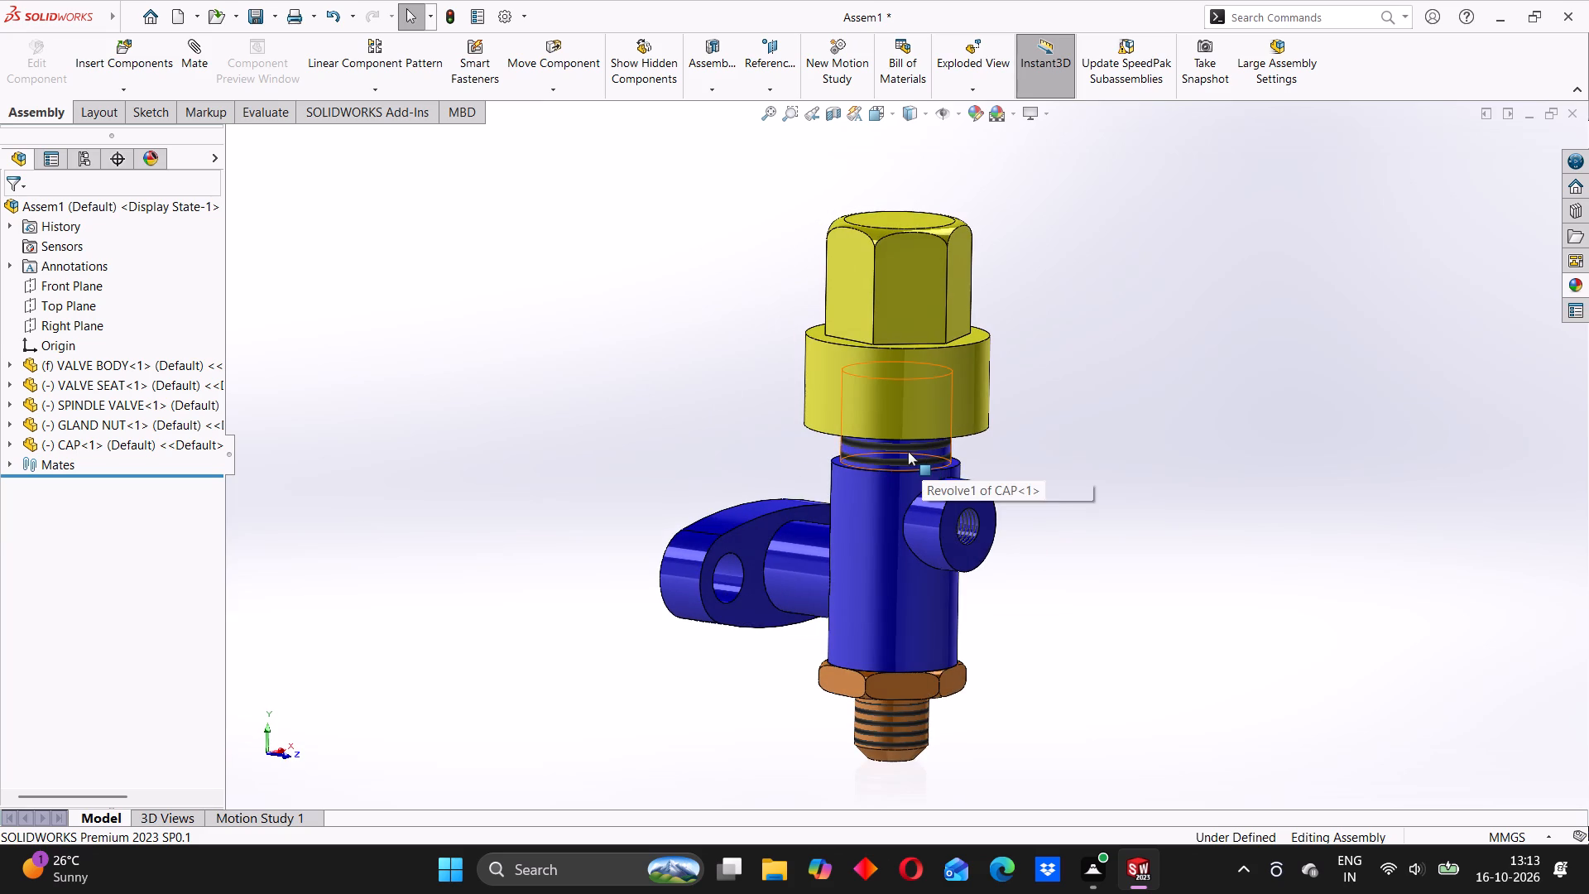
pyautogui.scroll(4, 899, 450)
pyautogui.moveTo(1020, 441); pyautogui.dragTo(874, 460, button='middle')
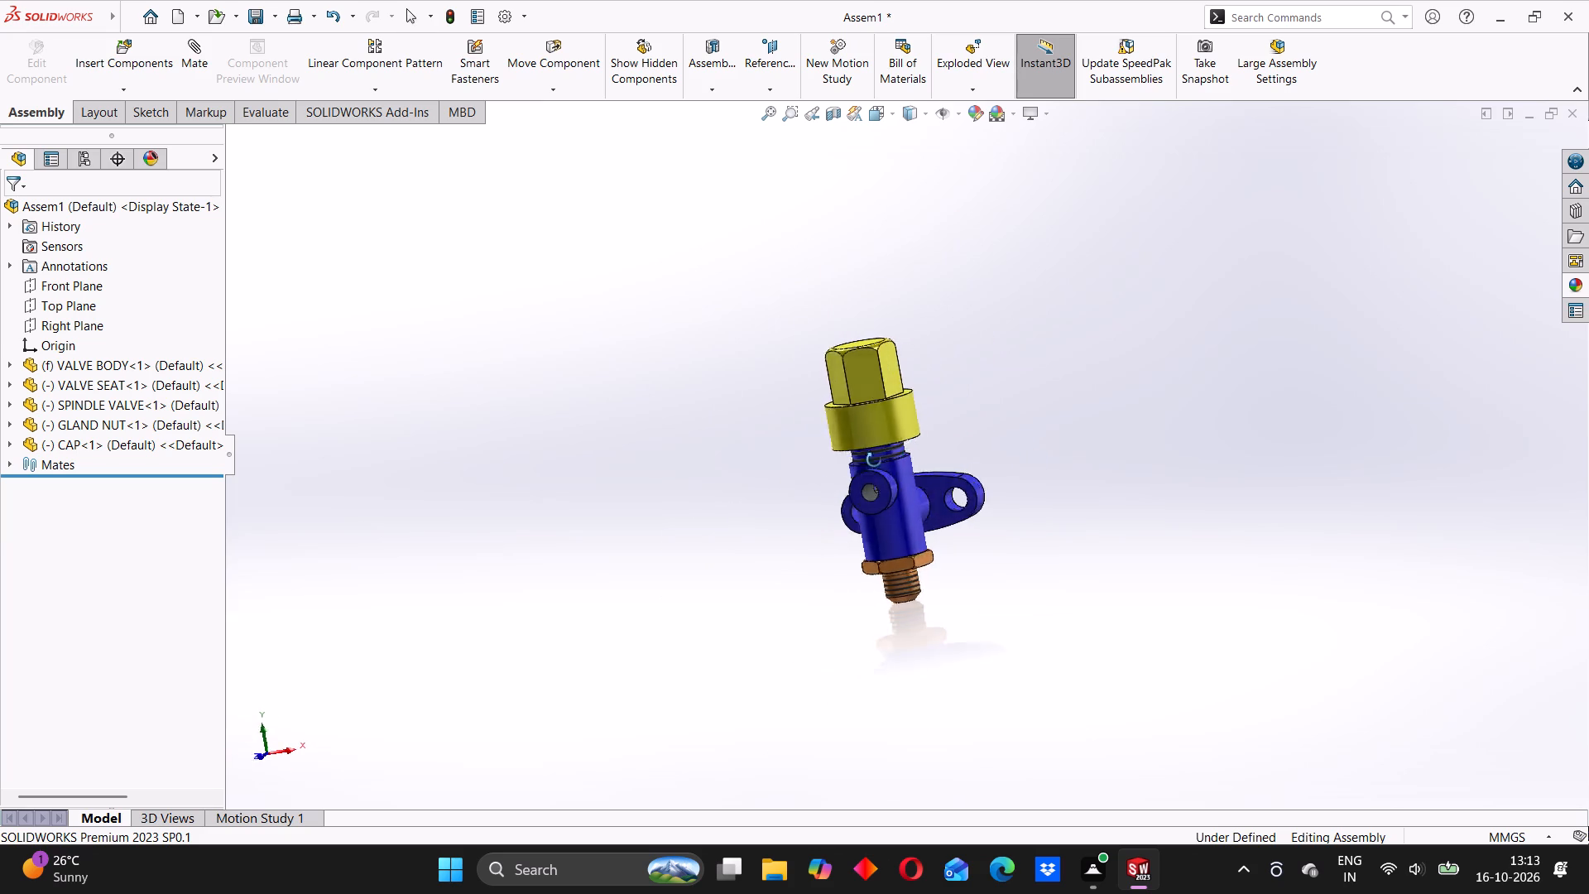
pyautogui.moveTo(874, 460); pyautogui.dragTo(710, 589, button='middle')
pyautogui.click(804, 474)
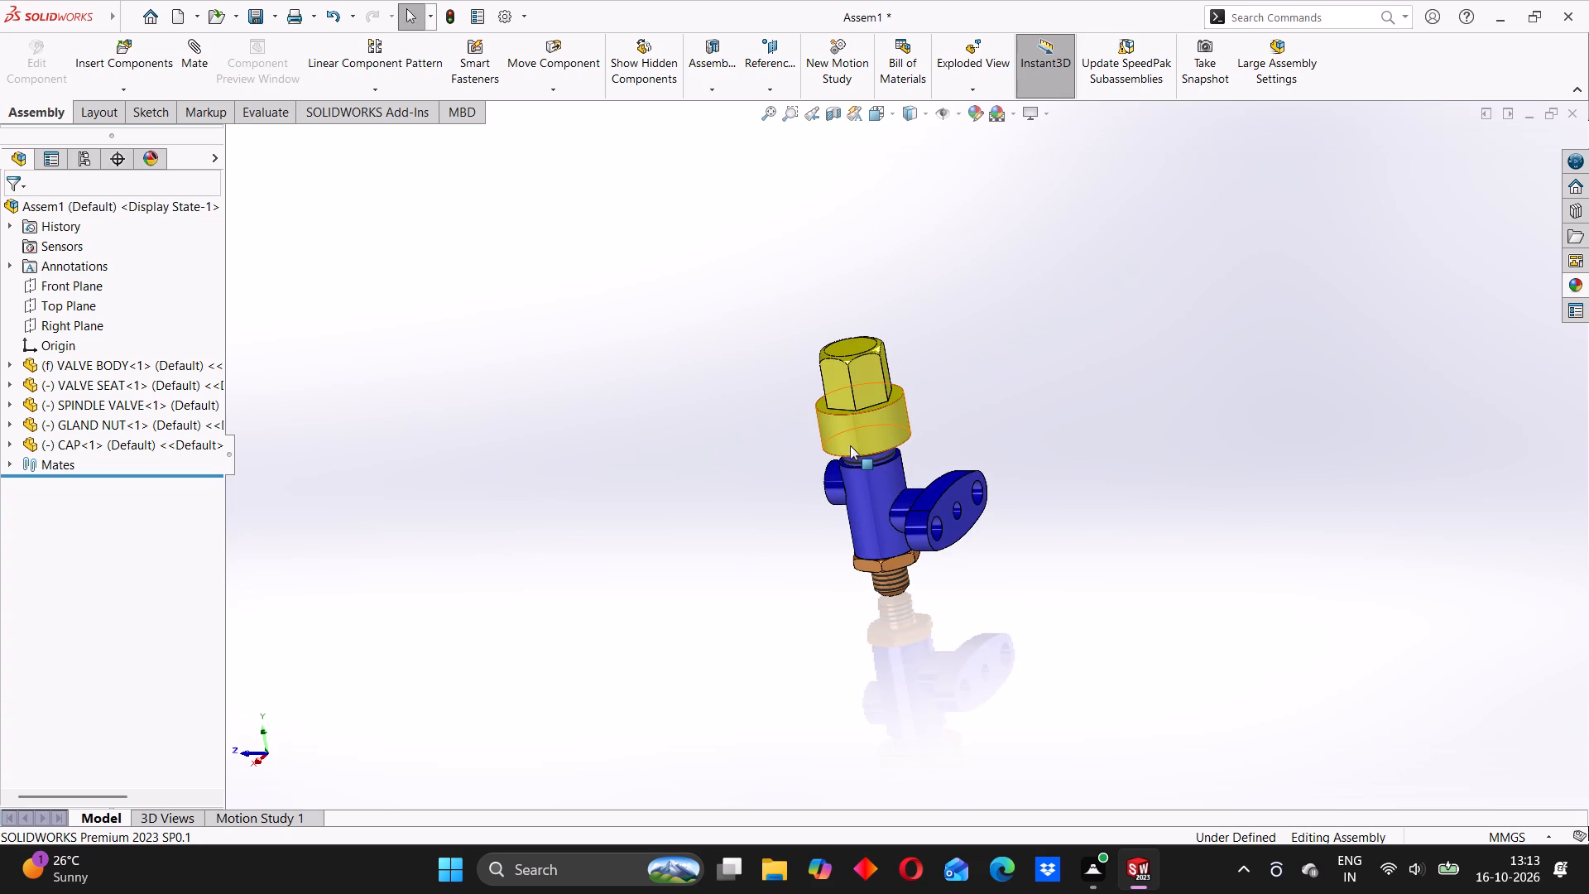
# Examine how the cap sits over the valve body's threaded neck from several directions.
pyautogui.scroll(-3, 852, 433)
pyautogui.moveTo(819, 435); pyautogui.dragTo(891, 412, button='middle')
pyautogui.click(1054, 421)
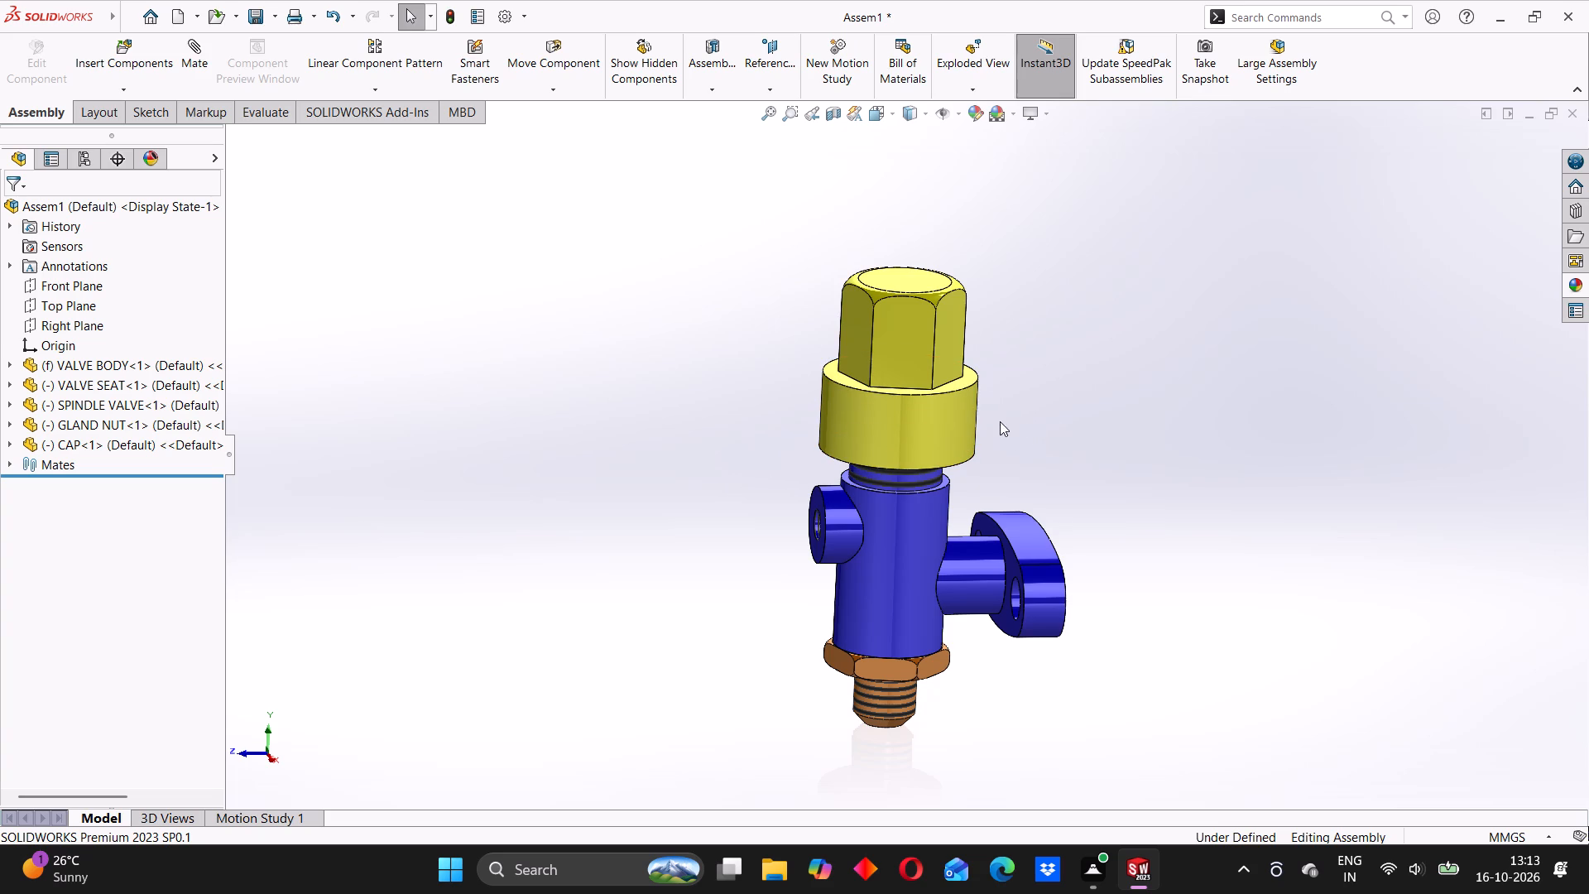
pyautogui.scroll(-1, 924, 441)
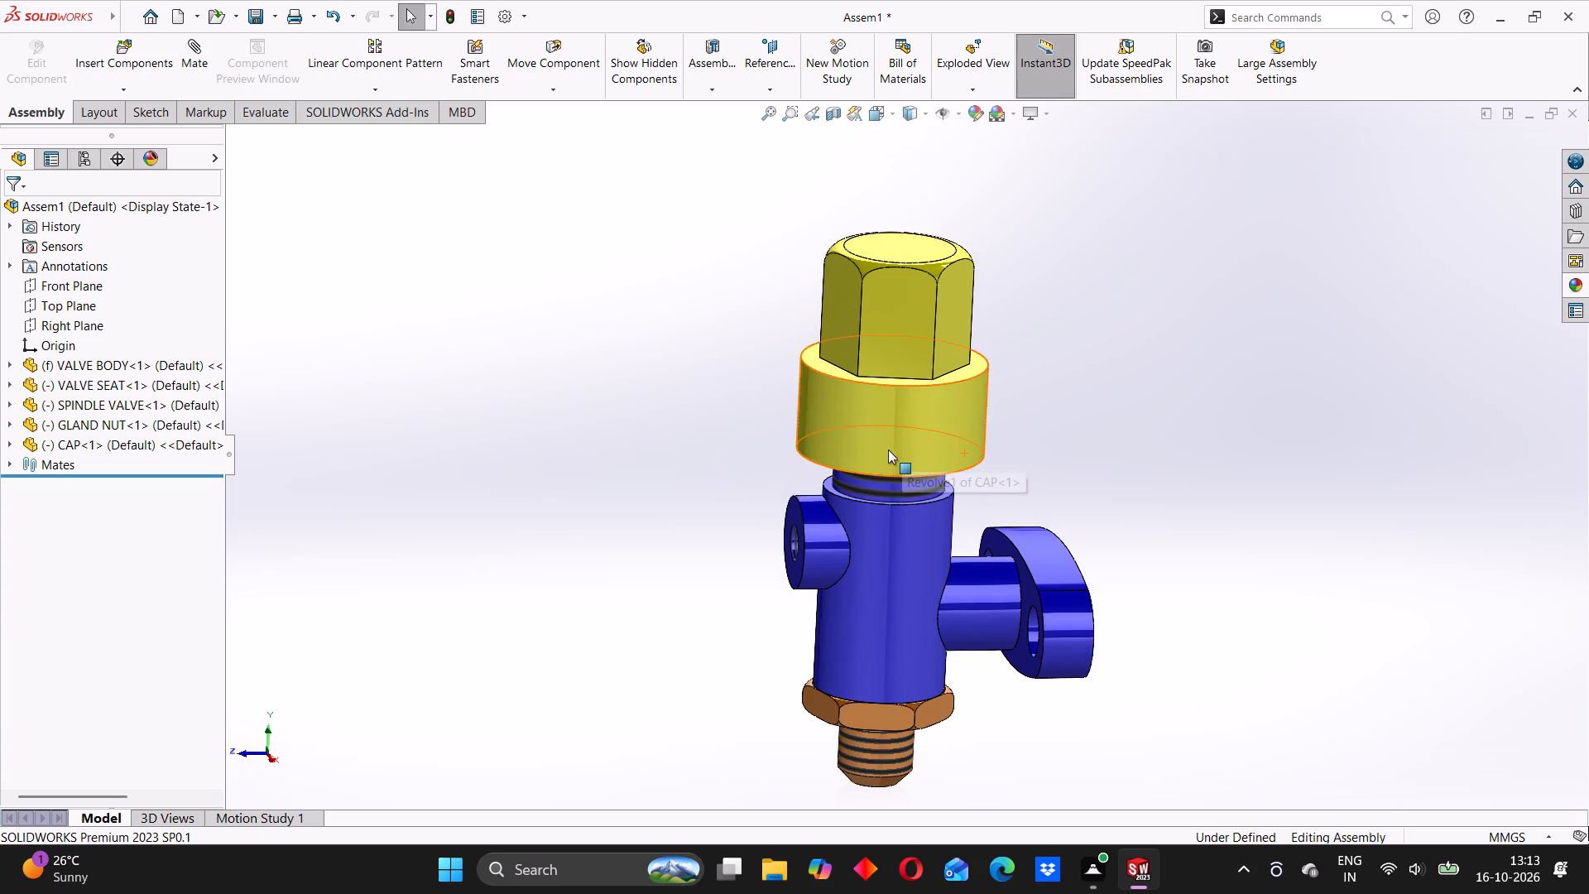
pyautogui.scroll(1, 886, 449)
pyautogui.moveTo(833, 462); pyautogui.dragTo(847, 500, button='middle')
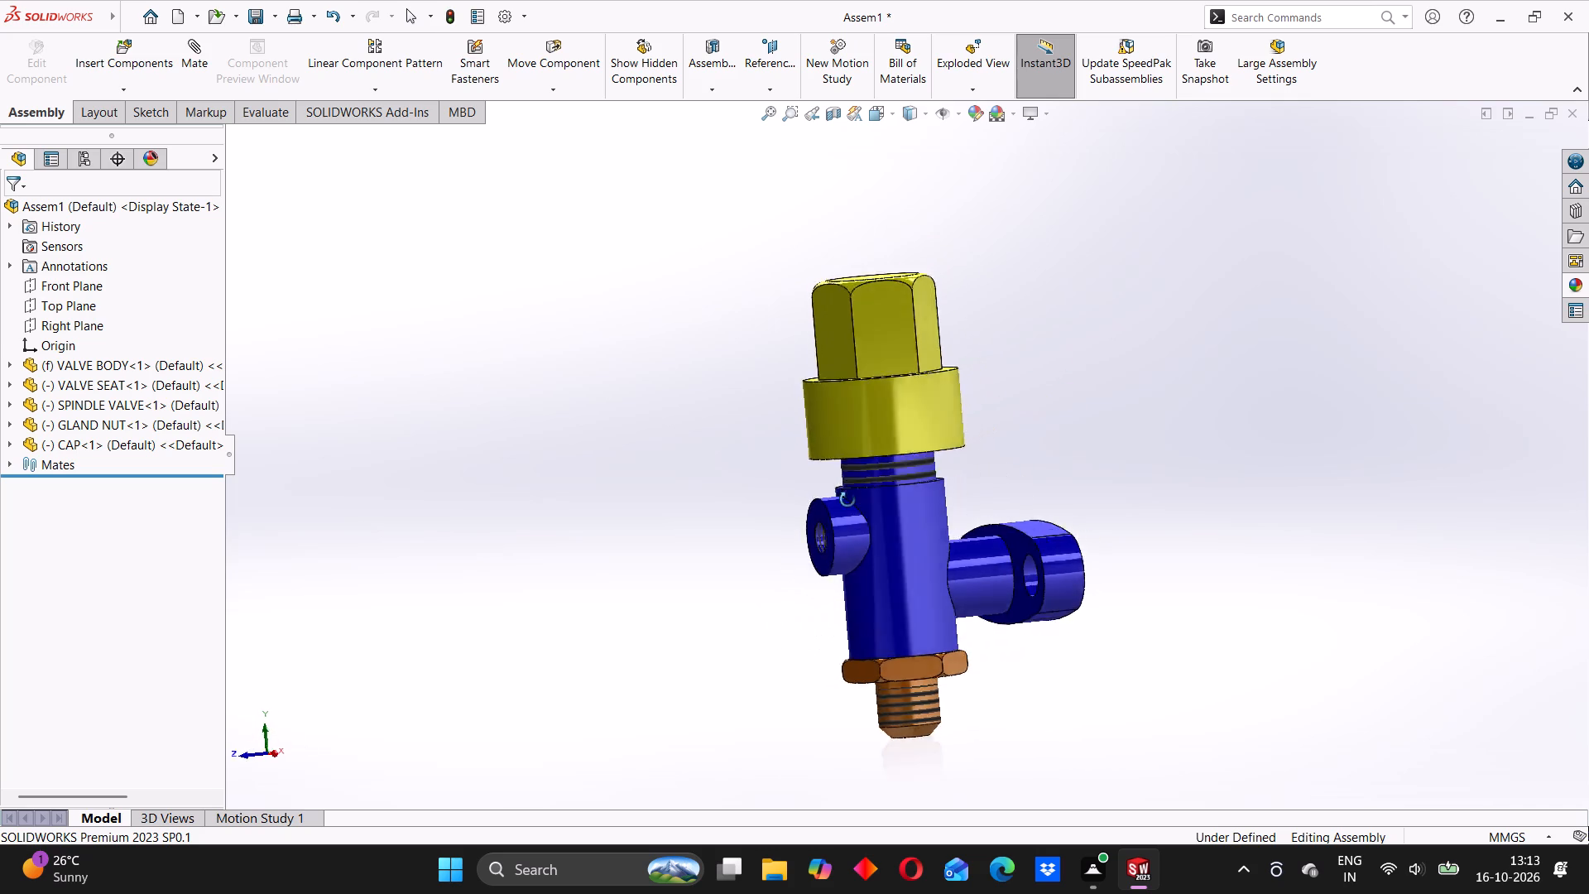
pyautogui.moveTo(847, 500); pyautogui.dragTo(829, 526, button='middle')
pyautogui.scroll(1, 829, 526)
pyautogui.moveTo(1082, 454); pyautogui.dragTo(858, 581, button='middle')
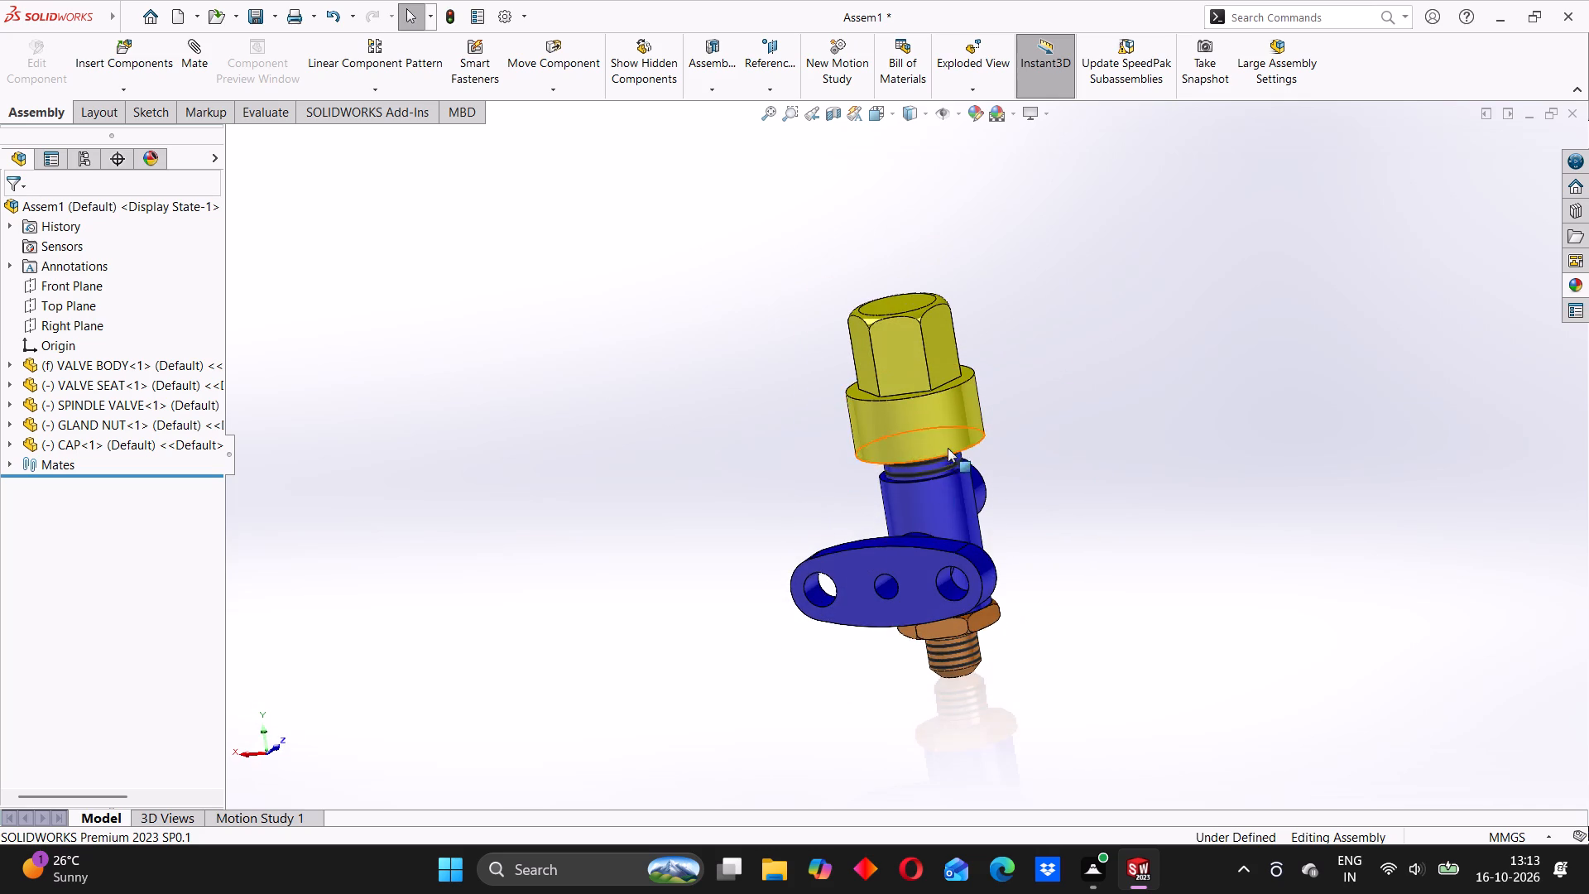
pyautogui.scroll(-4, 948, 440)
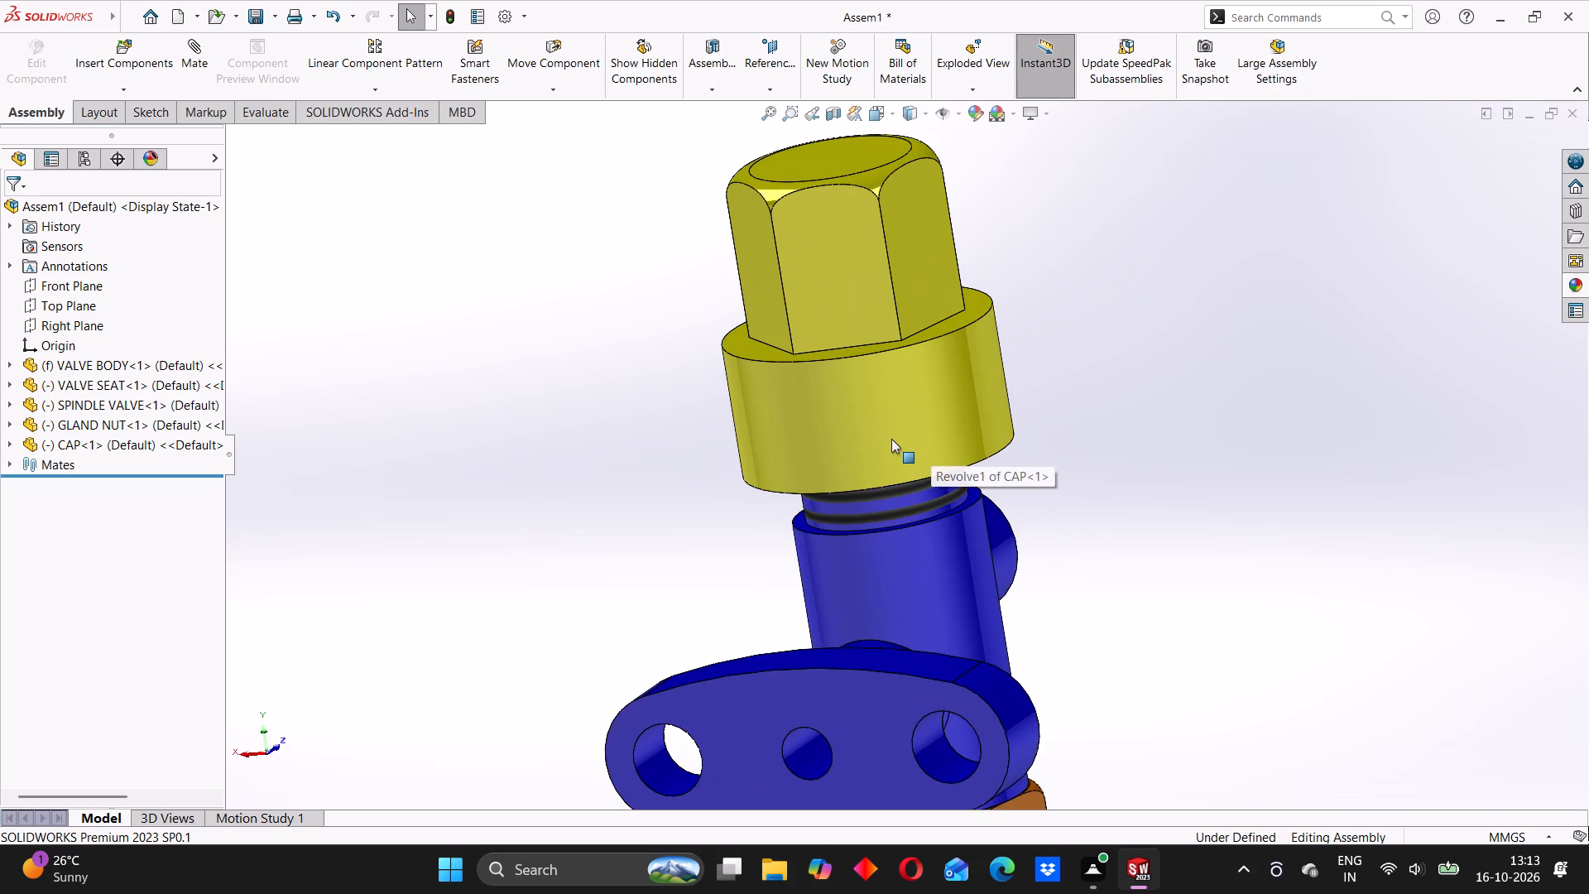
pyautogui.scroll(1, 812, 458)
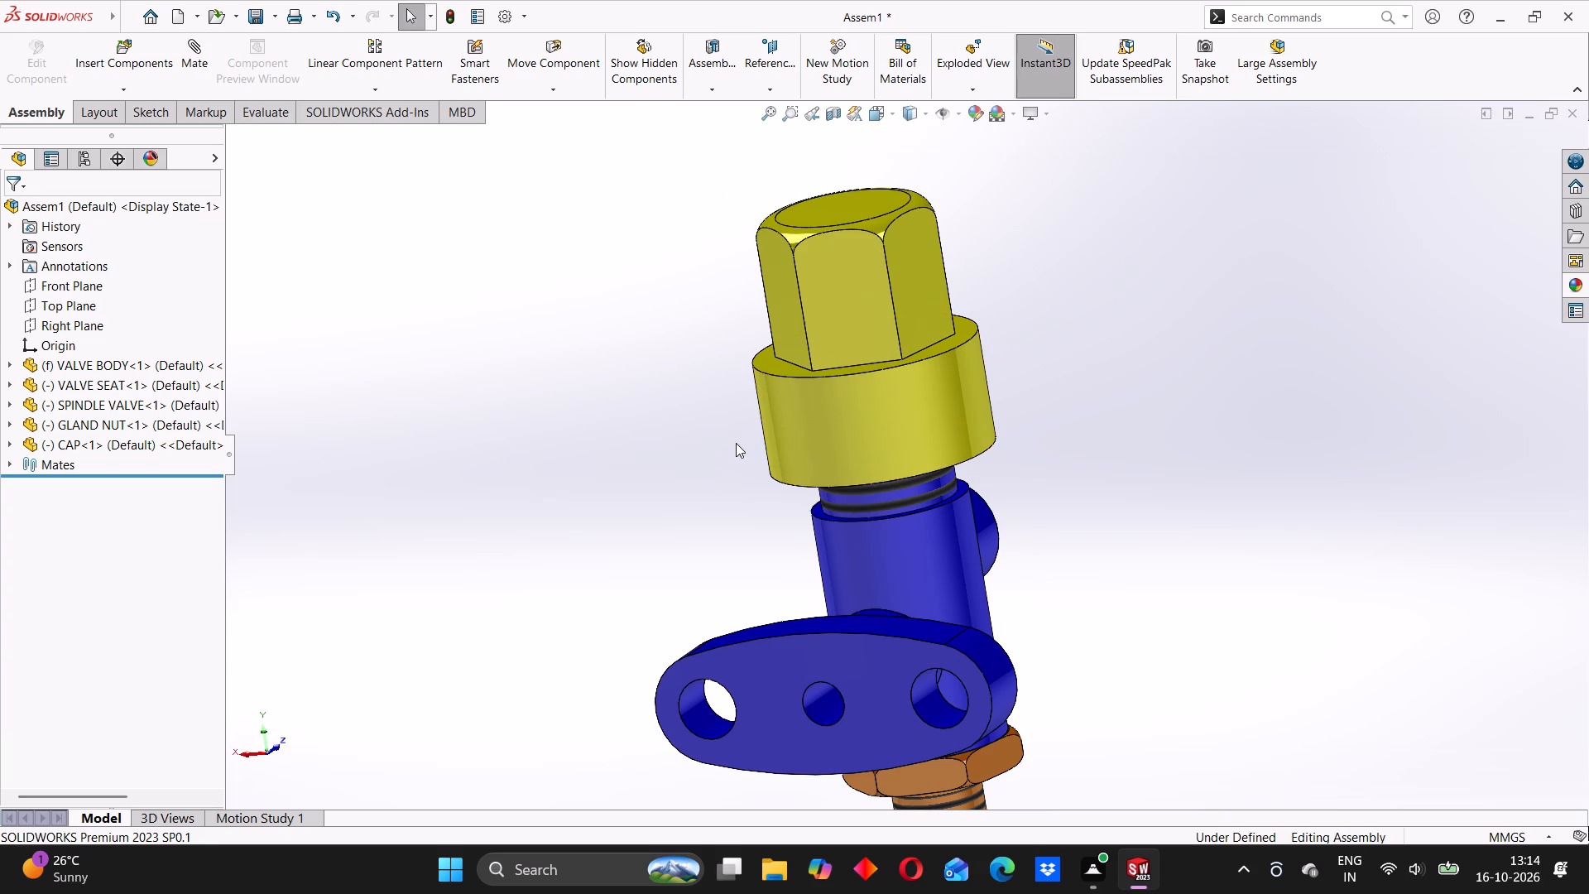
pyautogui.scroll(4, 729, 379)
pyautogui.moveTo(775, 439); pyautogui.dragTo(934, 337, button='middle')
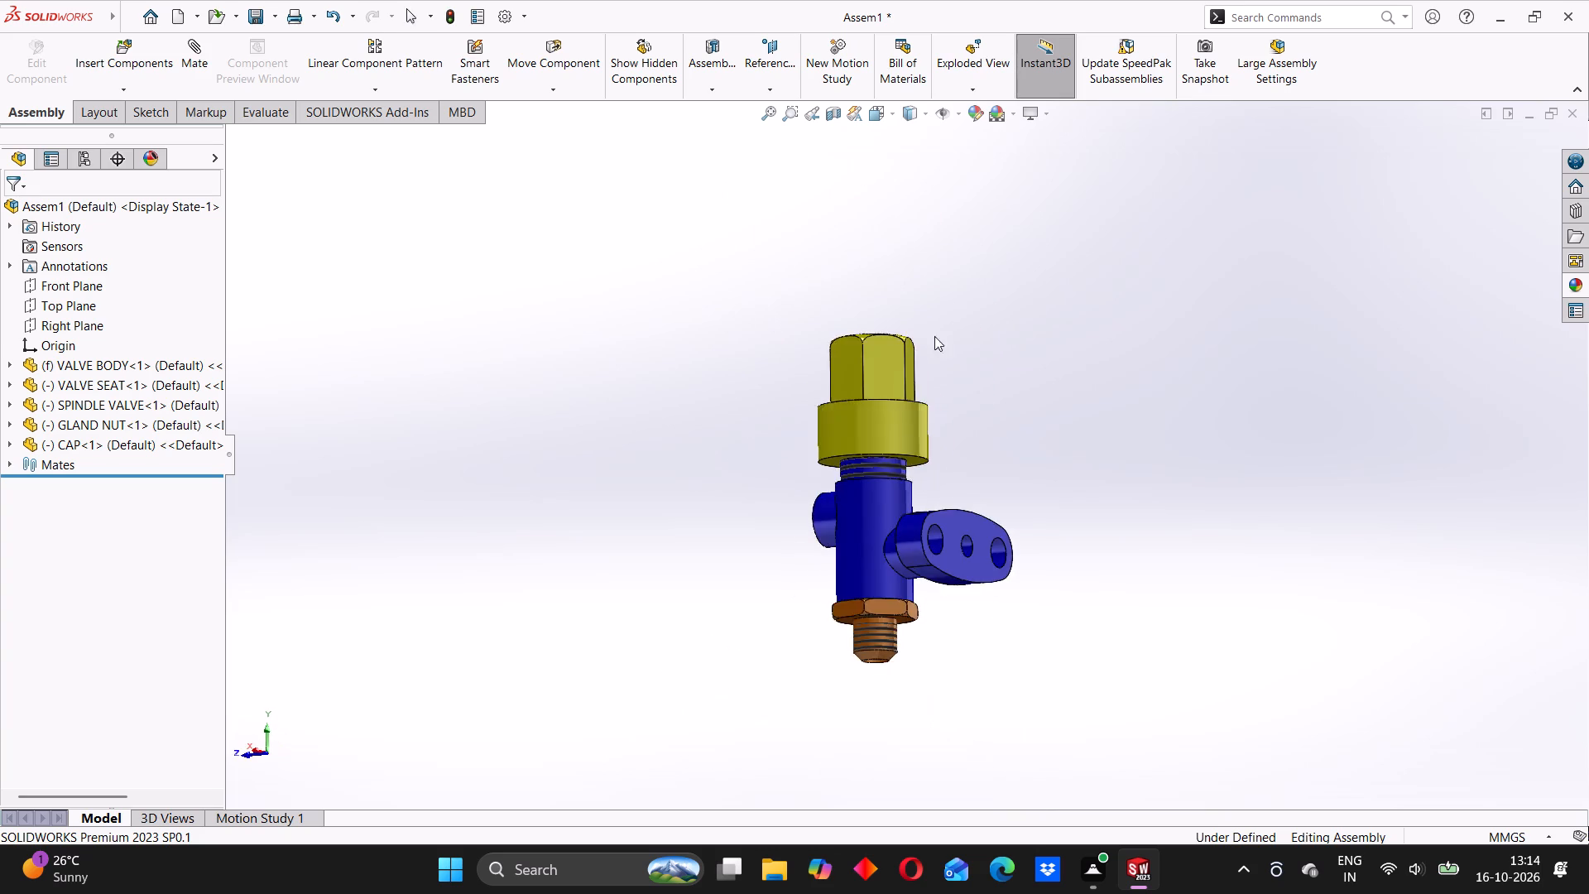
pyautogui.scroll(-4, 833, 413)
pyautogui.moveTo(833, 417); pyautogui.dragTo(738, 521, button='middle')
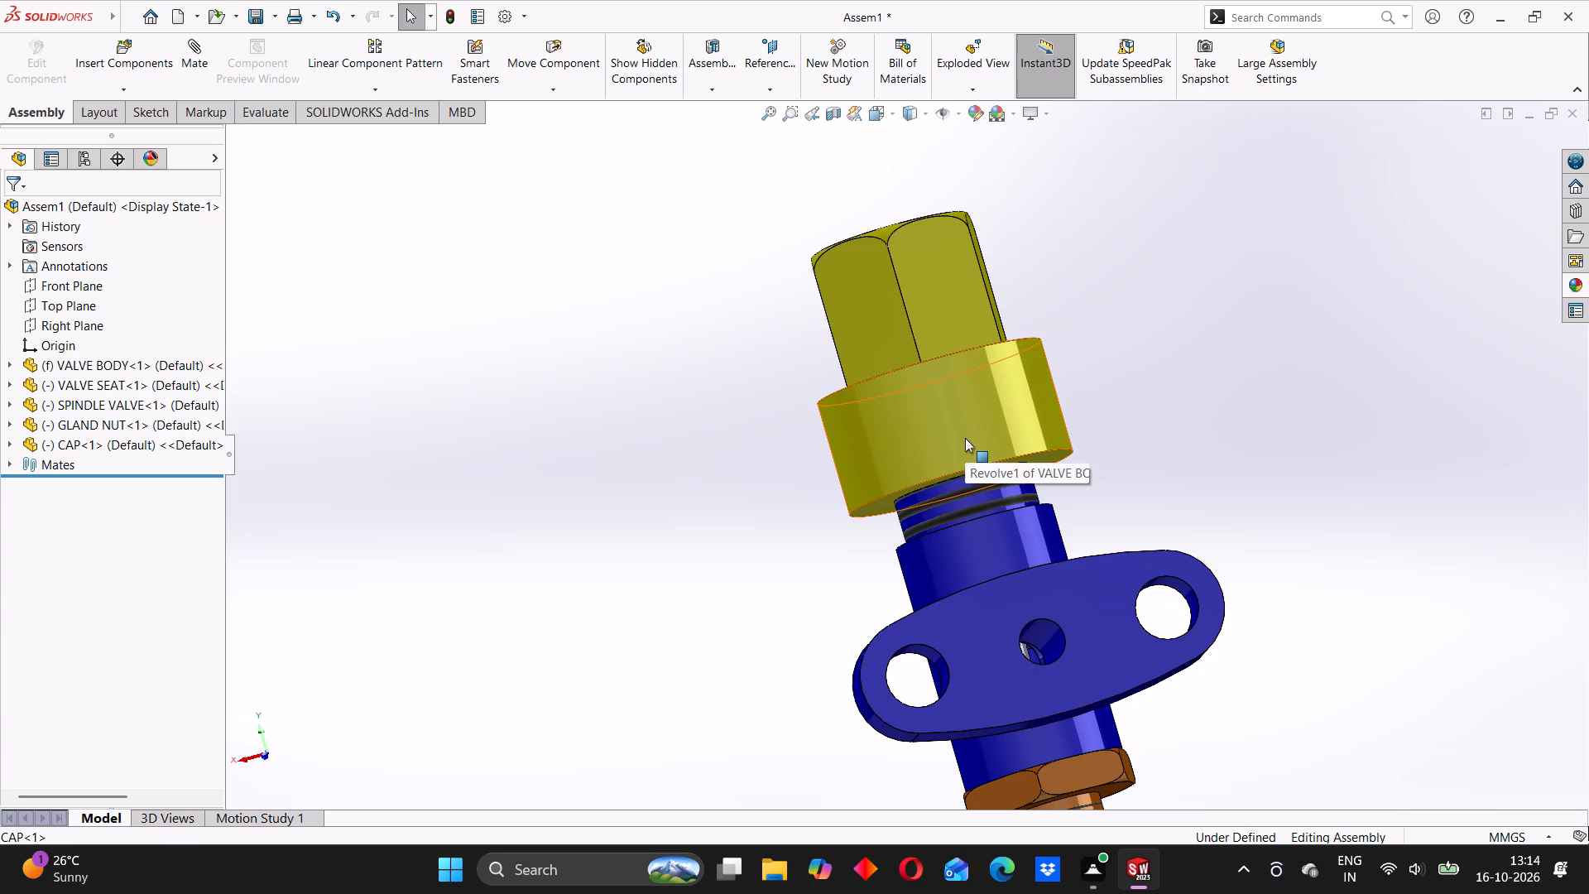
pyautogui.scroll(2, 891, 421)
pyautogui.moveTo(874, 440); pyautogui.dragTo(1060, 436, button='middle')
pyautogui.scroll(-3, 983, 417)
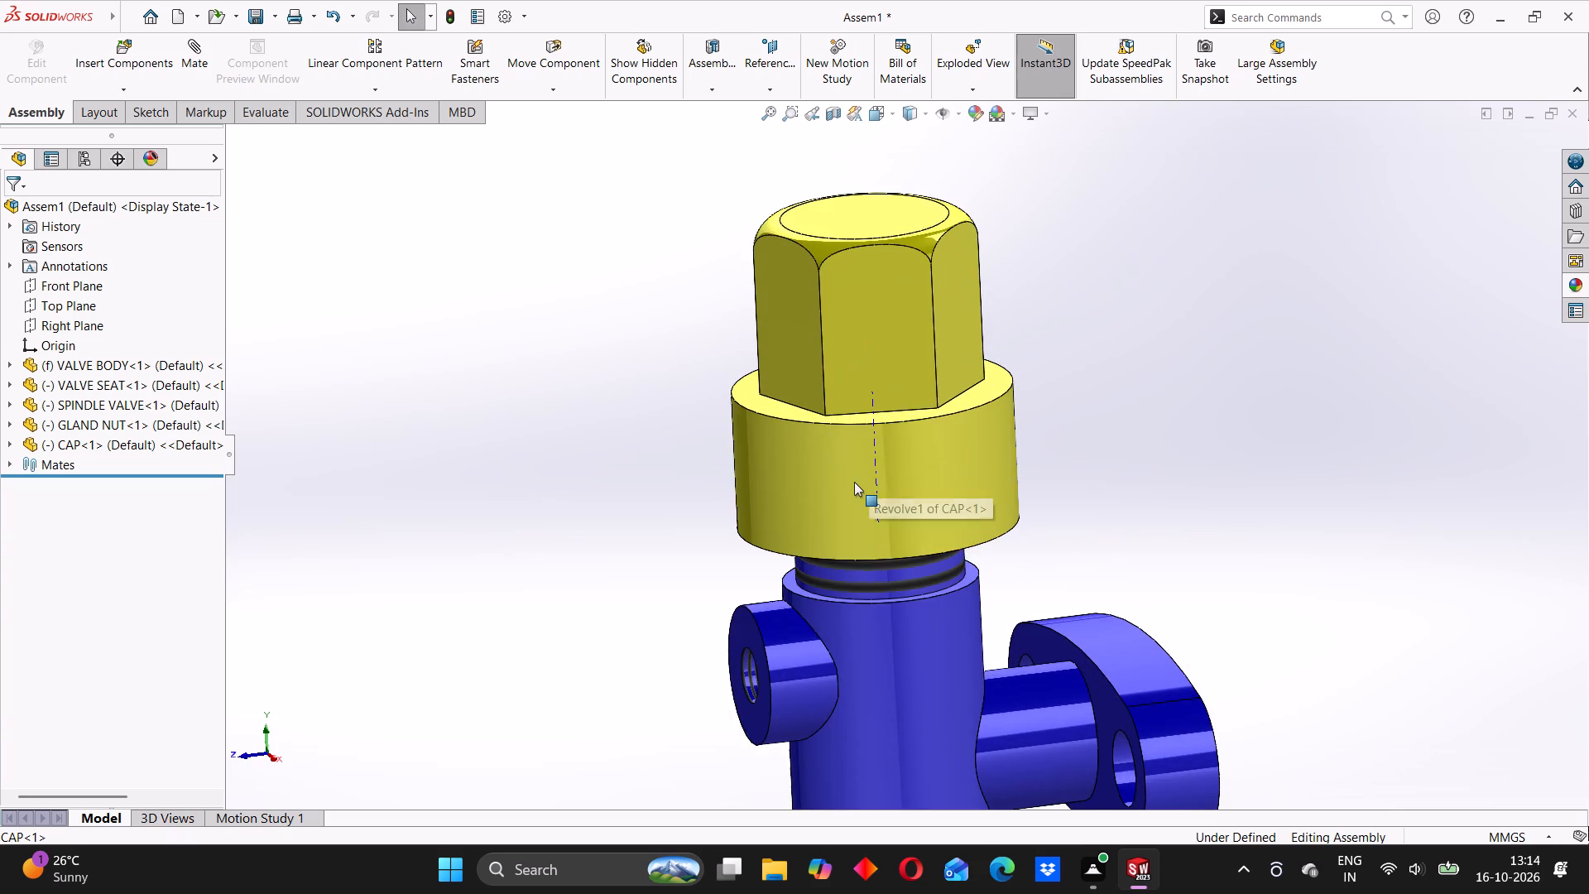
# Inspect the outside of the valve assembly, including the cap, threaded neck, side port and flange, from several directions.
pyautogui.moveTo(856, 481); pyautogui.dragTo(883, 459, button='middle')
pyautogui.scroll(4, 952, 497)
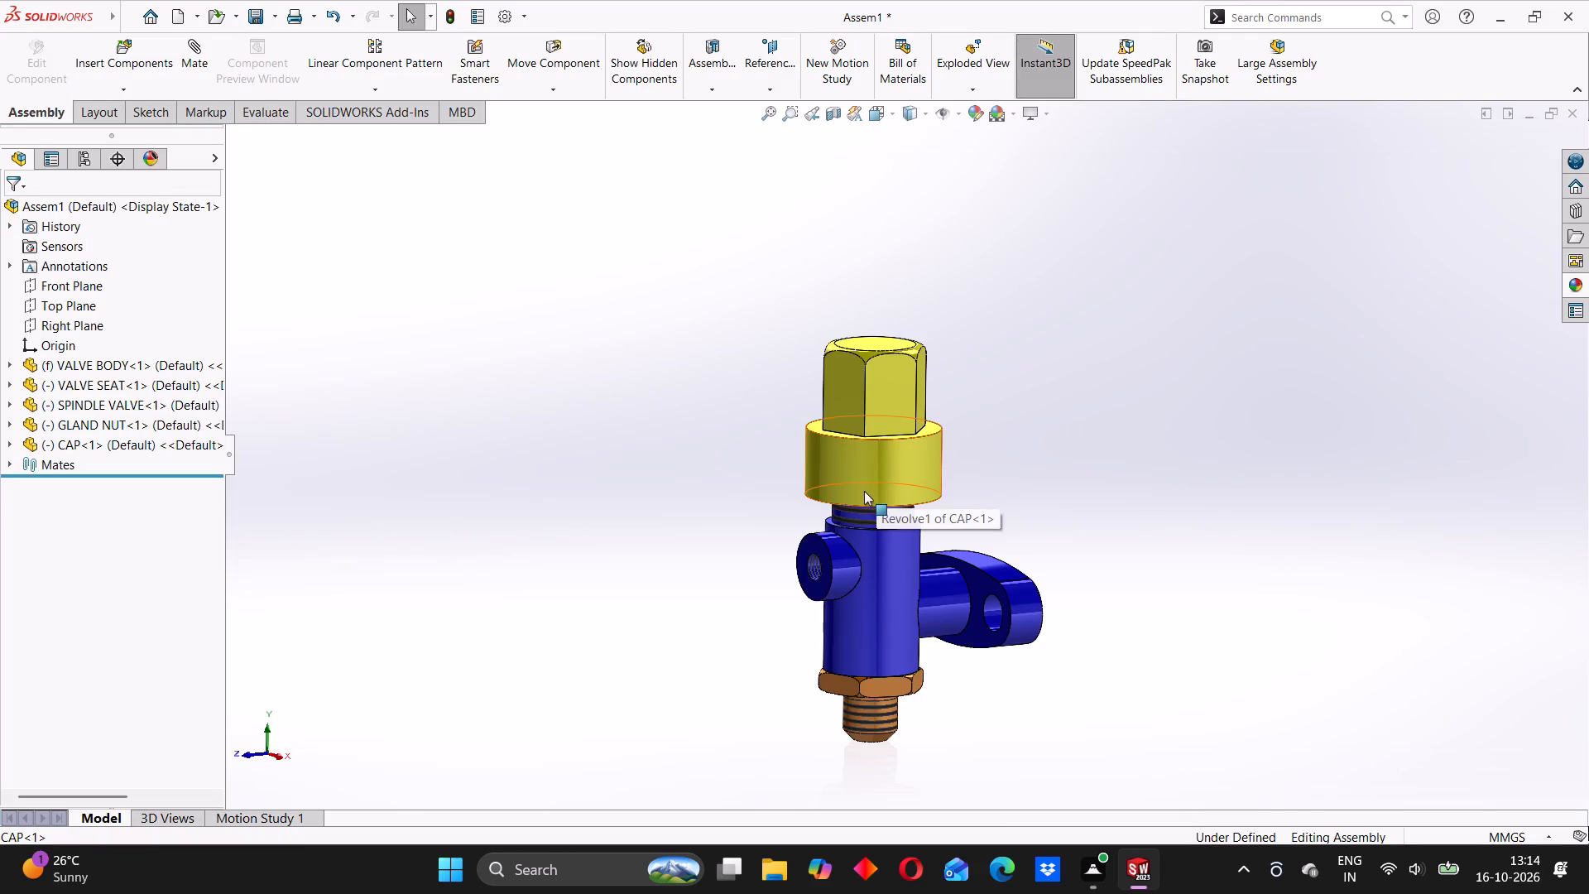
pyautogui.scroll(2, 816, 493)
pyautogui.scroll(-2, 765, 485)
pyautogui.moveTo(765, 486); pyautogui.dragTo(800, 487, button='middle')
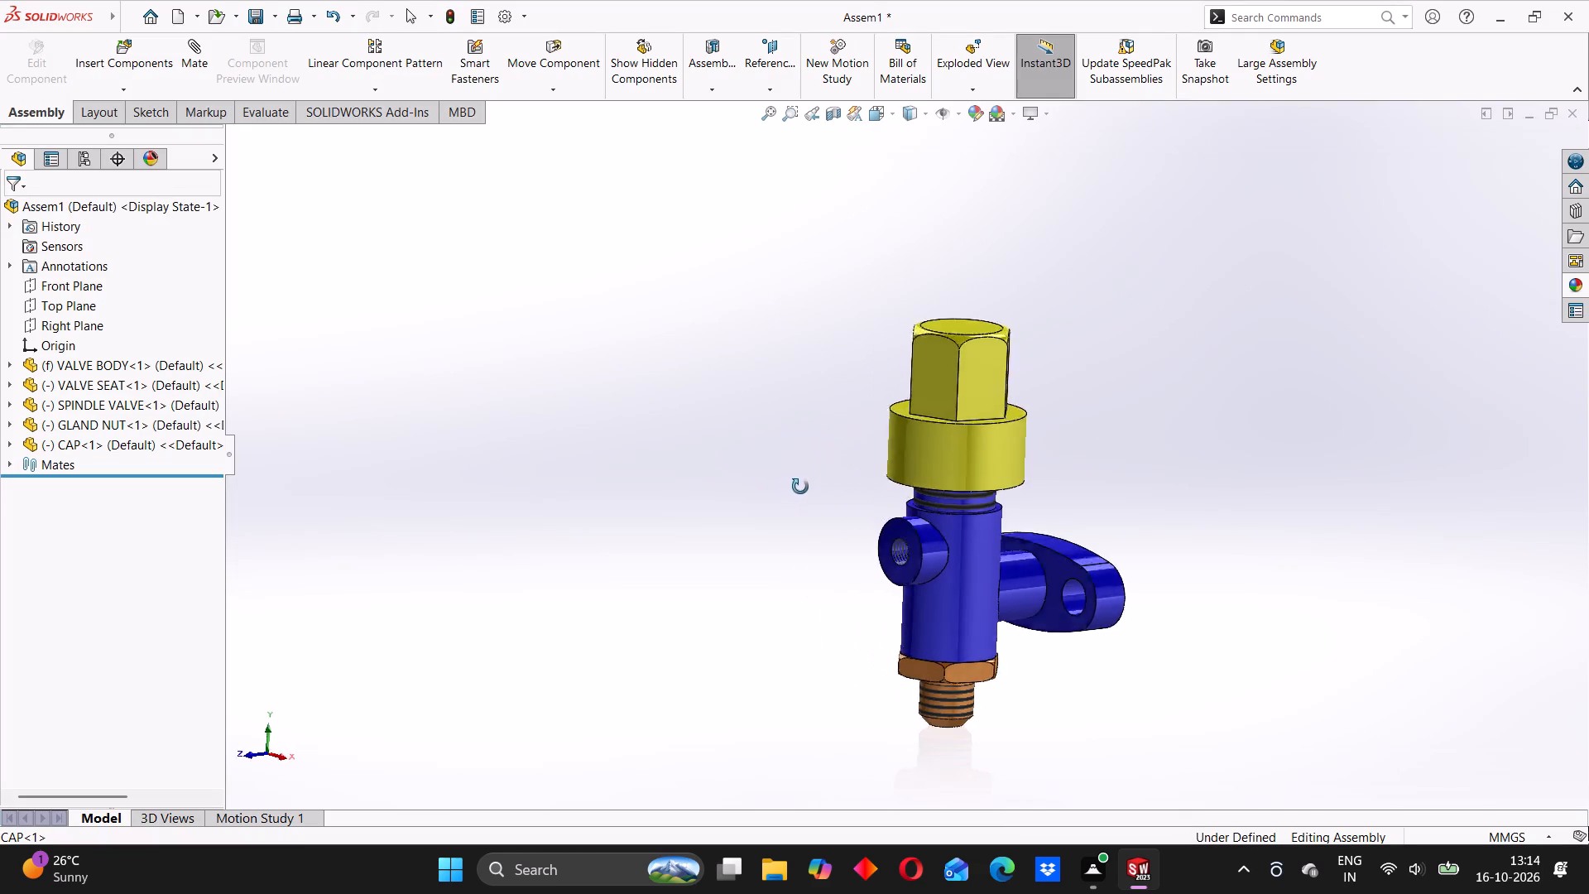
pyautogui.moveTo(800, 487); pyautogui.dragTo(821, 554, button='middle')
pyautogui.scroll(-3, 837, 482)
pyautogui.moveTo(838, 497); pyautogui.dragTo(919, 437, button='middle')
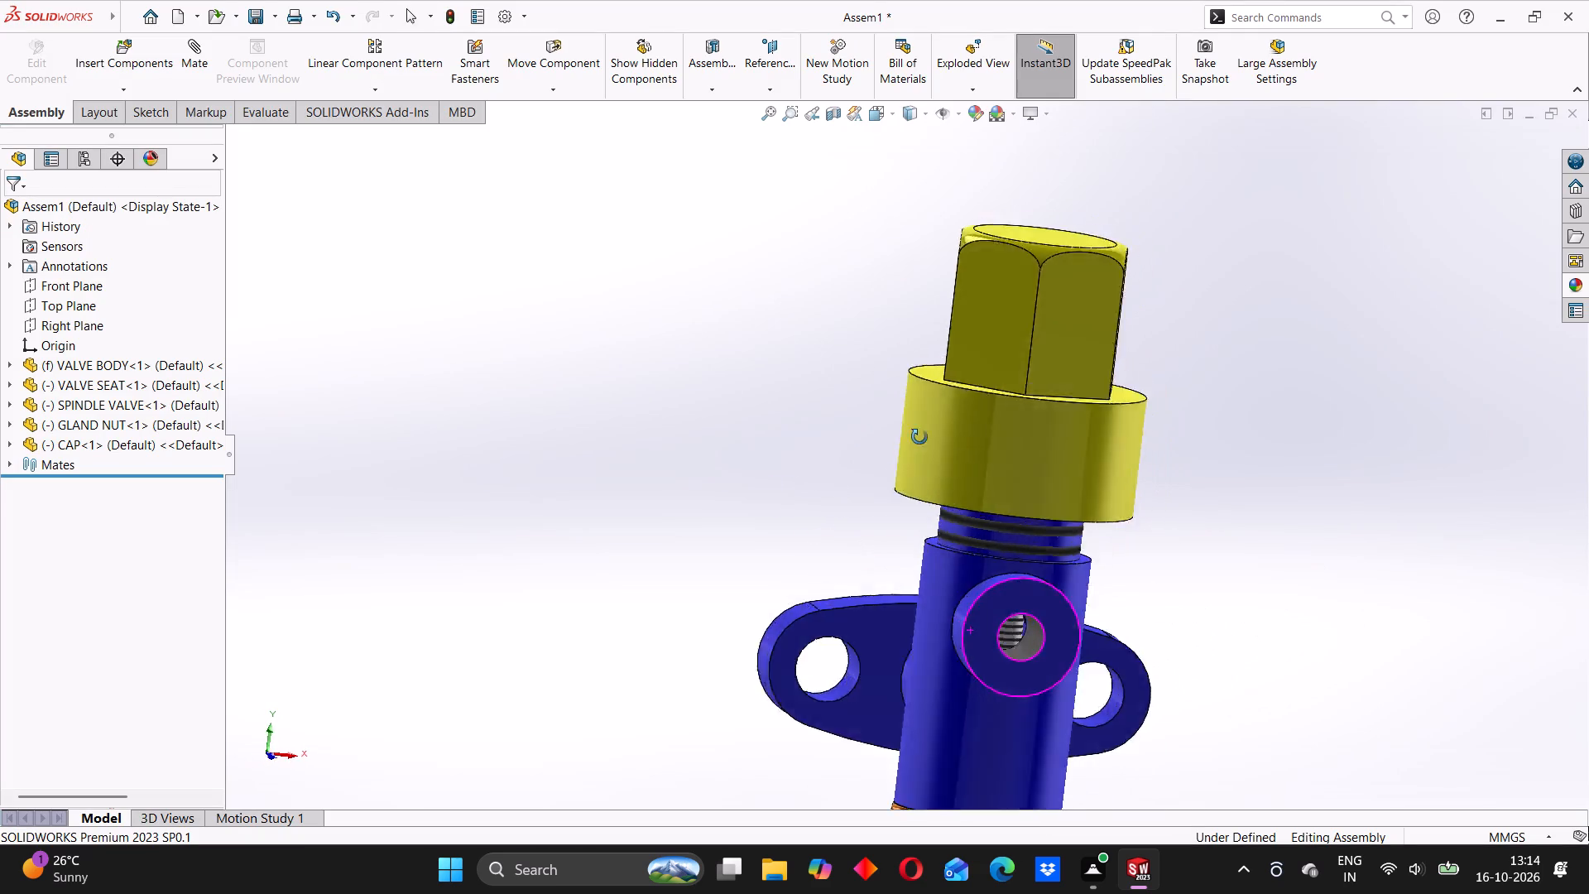
pyautogui.moveTo(919, 437); pyautogui.dragTo(977, 388, button='middle')
# Section the assembly along the Right Plane at 0.00 mm offset and examine the spindle, gland nut and seat inside the body.
pyautogui.click(836, 121)
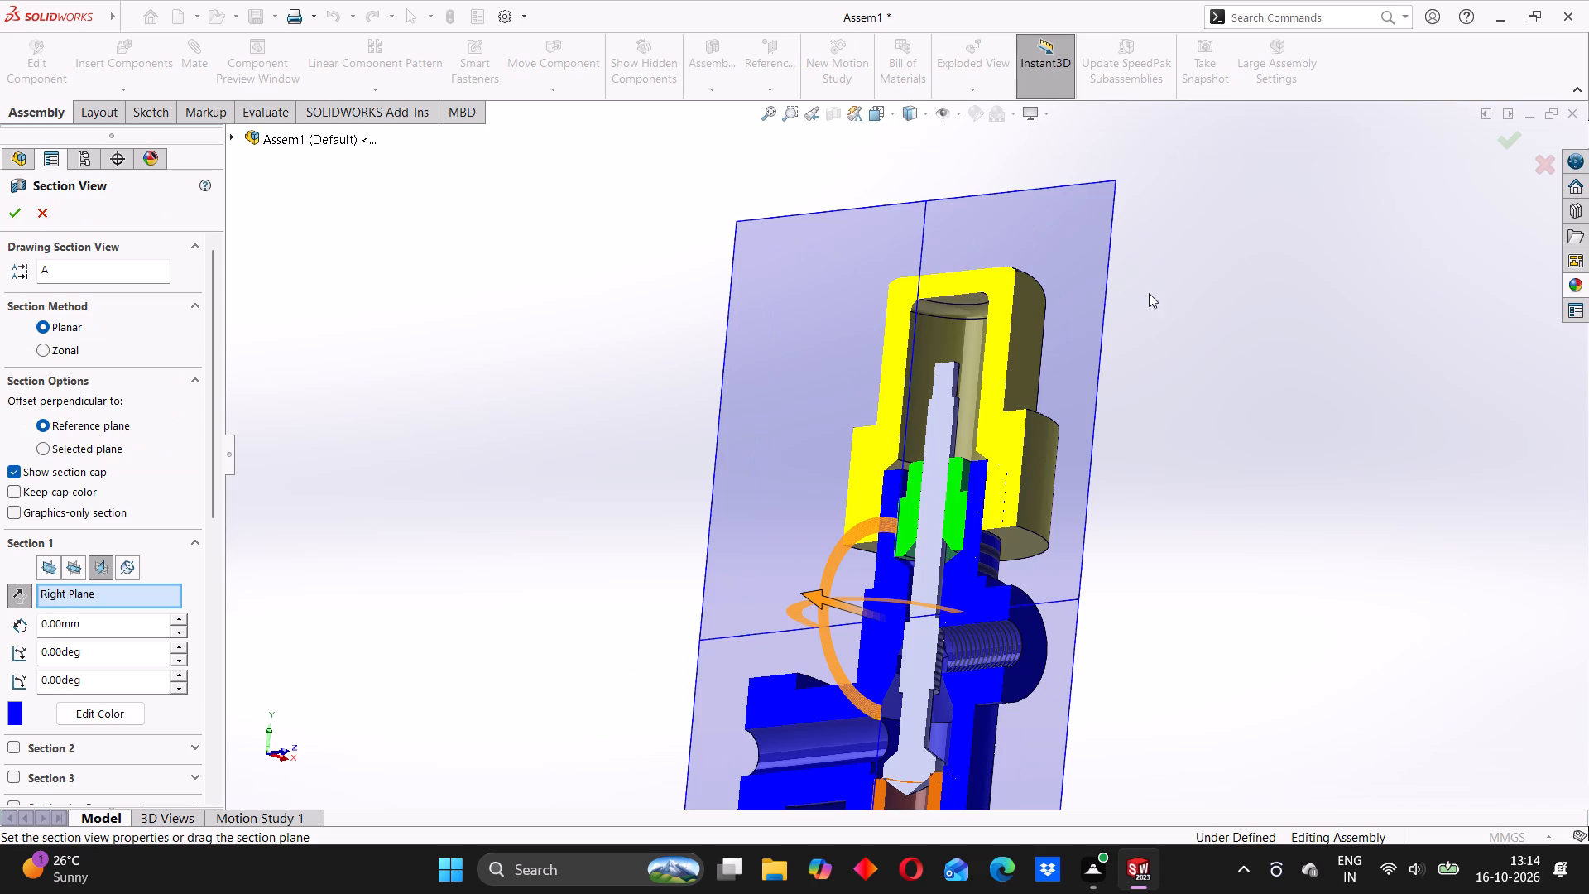
pyautogui.click(1494, 136)
pyautogui.moveTo(1009, 473); pyautogui.dragTo(1121, 714, button='middle')
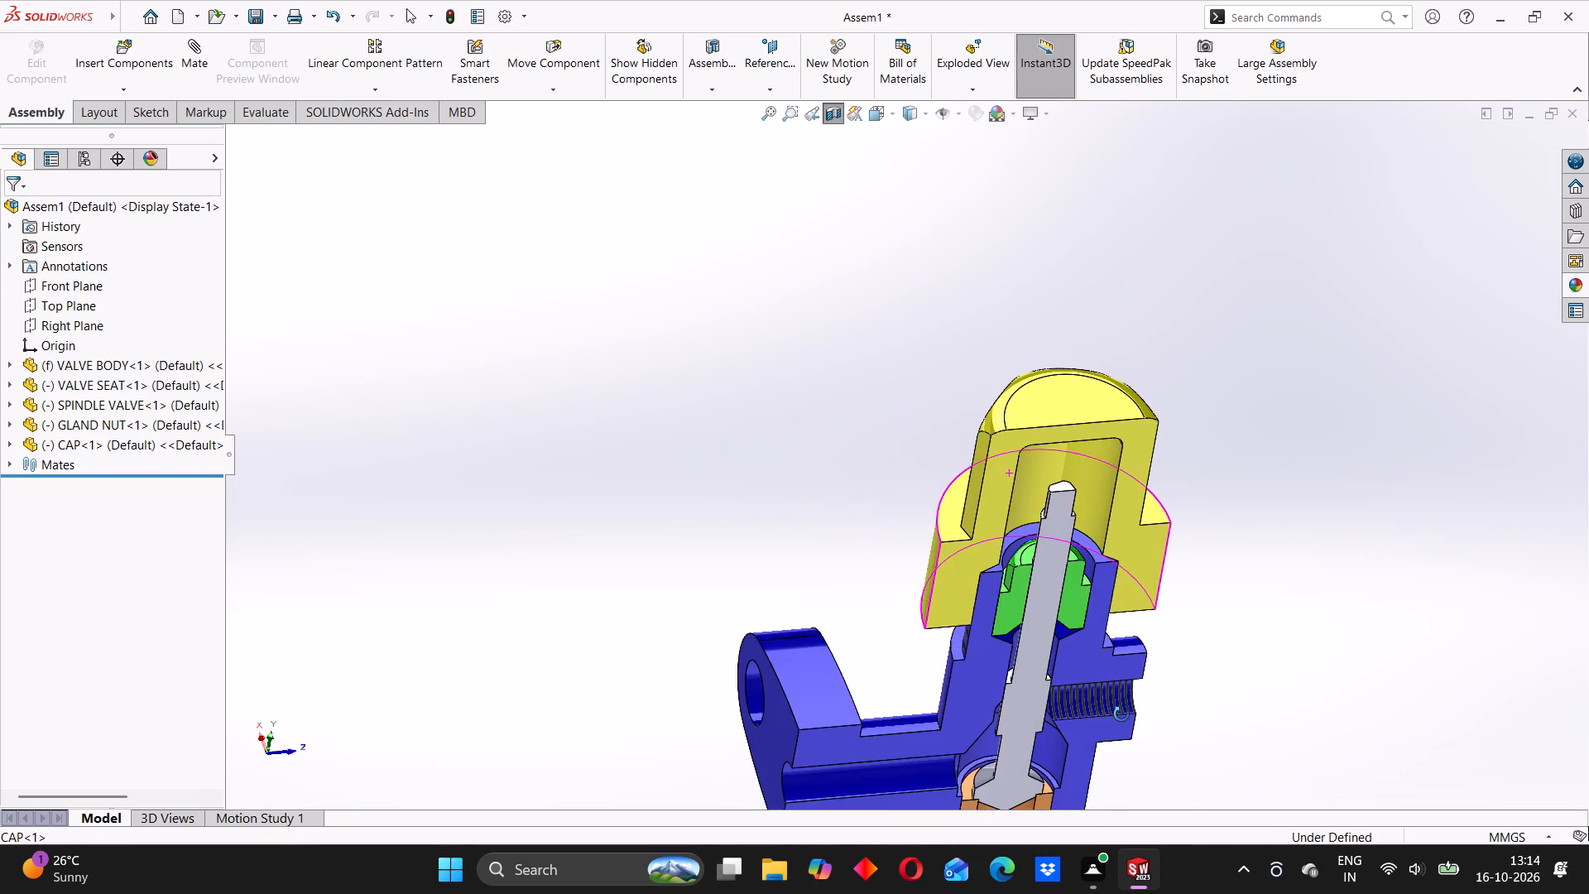
pyautogui.moveTo(1121, 714); pyautogui.dragTo(1038, 683, button='middle')
pyautogui.scroll(-4, 1015, 666)
pyautogui.moveTo(979, 658); pyautogui.dragTo(1006, 595, button='middle')
pyautogui.scroll(3, 1008, 585)
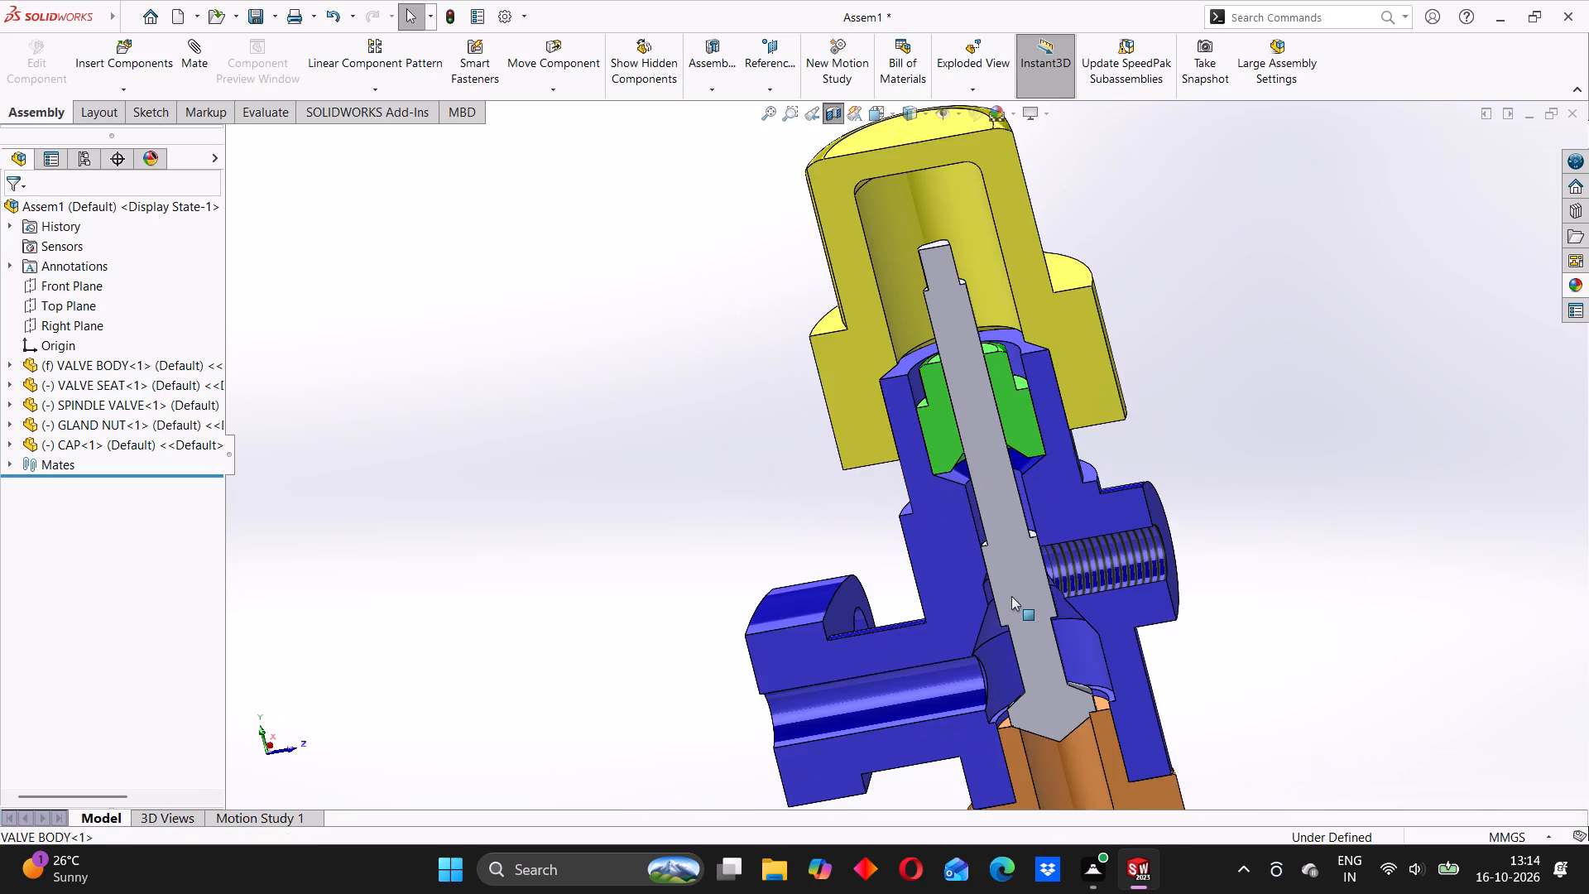
pyautogui.scroll(-4, 1011, 598)
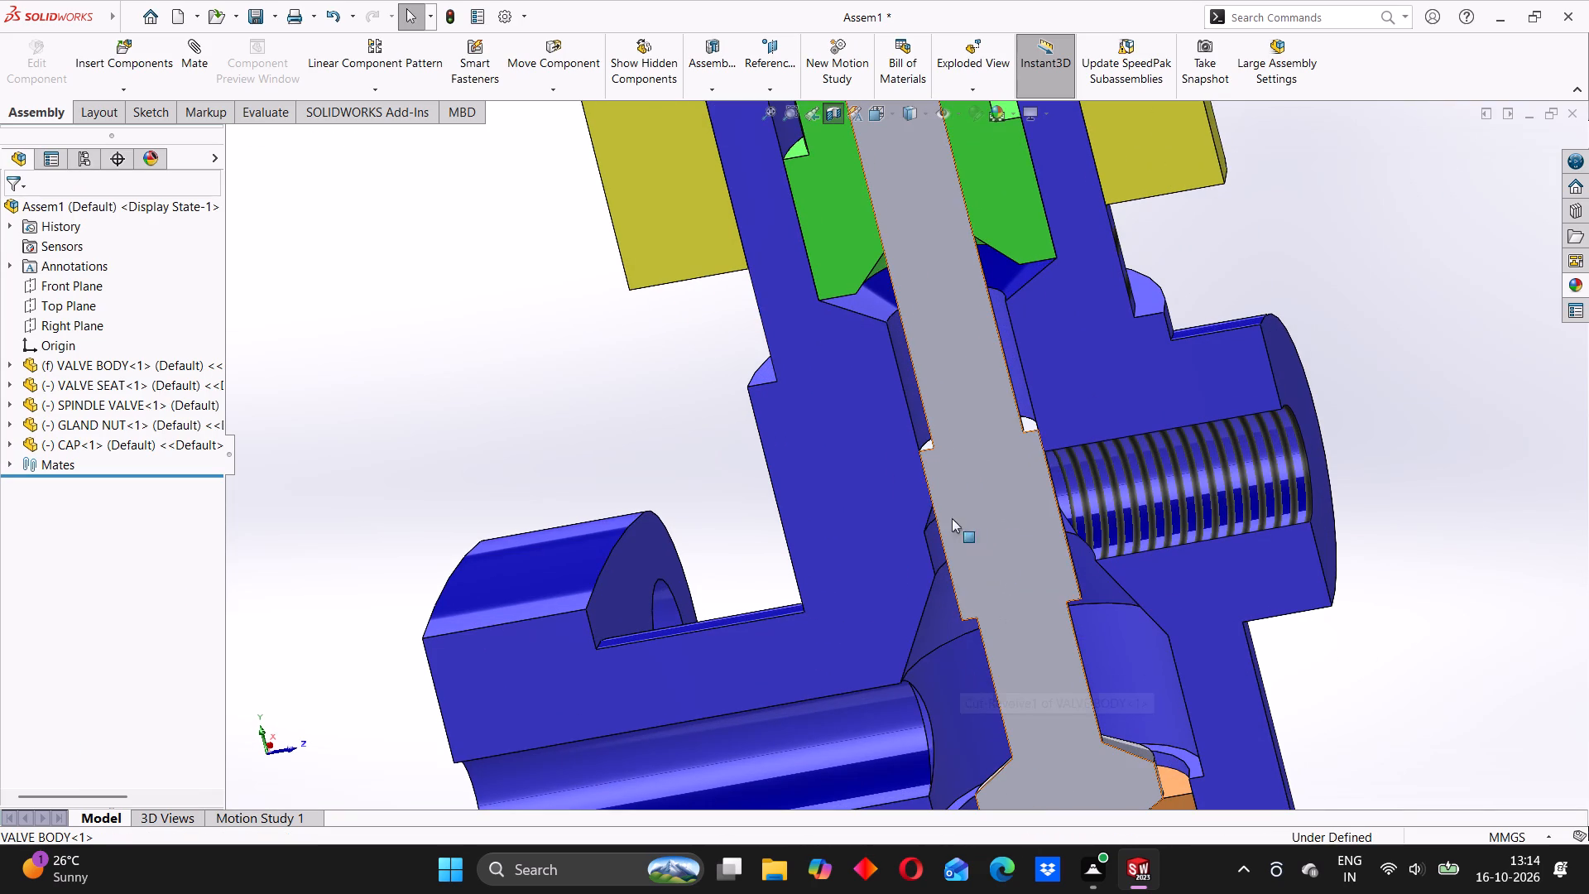
pyautogui.scroll(2, 941, 388)
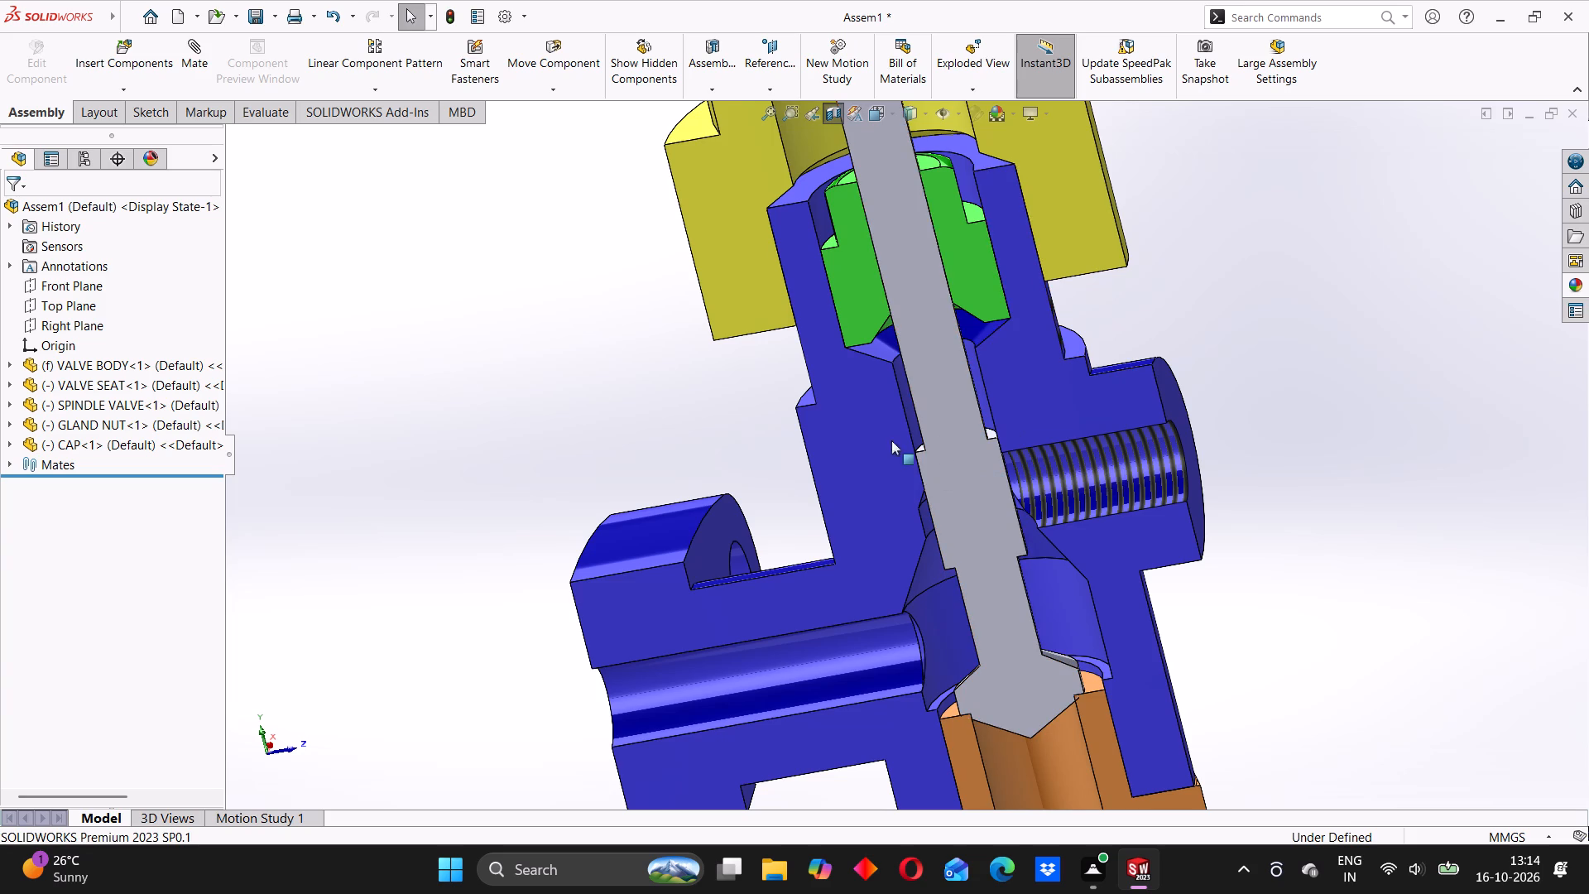
pyautogui.scroll(3, 1032, 413)
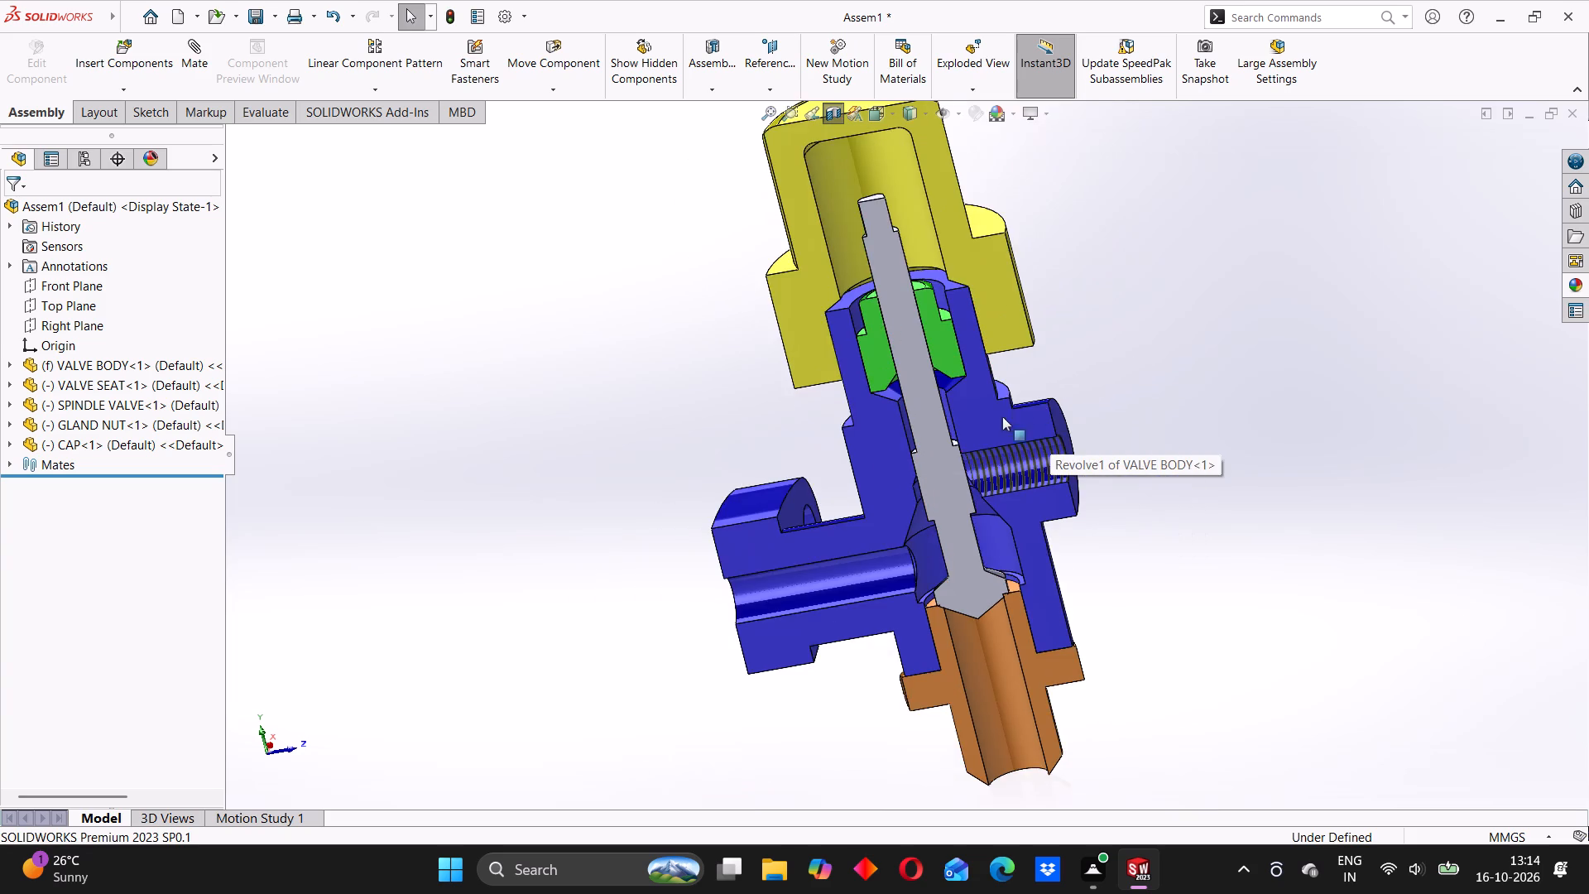
# Examine the full cross-section of the sectioned valve from several angles, from the cap down to the valve seat.
pyautogui.moveTo(817, 485); pyautogui.dragTo(935, 405, button='middle')
pyautogui.scroll(1, 820, 483)
pyautogui.moveTo(970, 425); pyautogui.dragTo(899, 380, button='middle')
pyautogui.moveTo(1030, 382); pyautogui.dragTo(977, 401, button='middle')
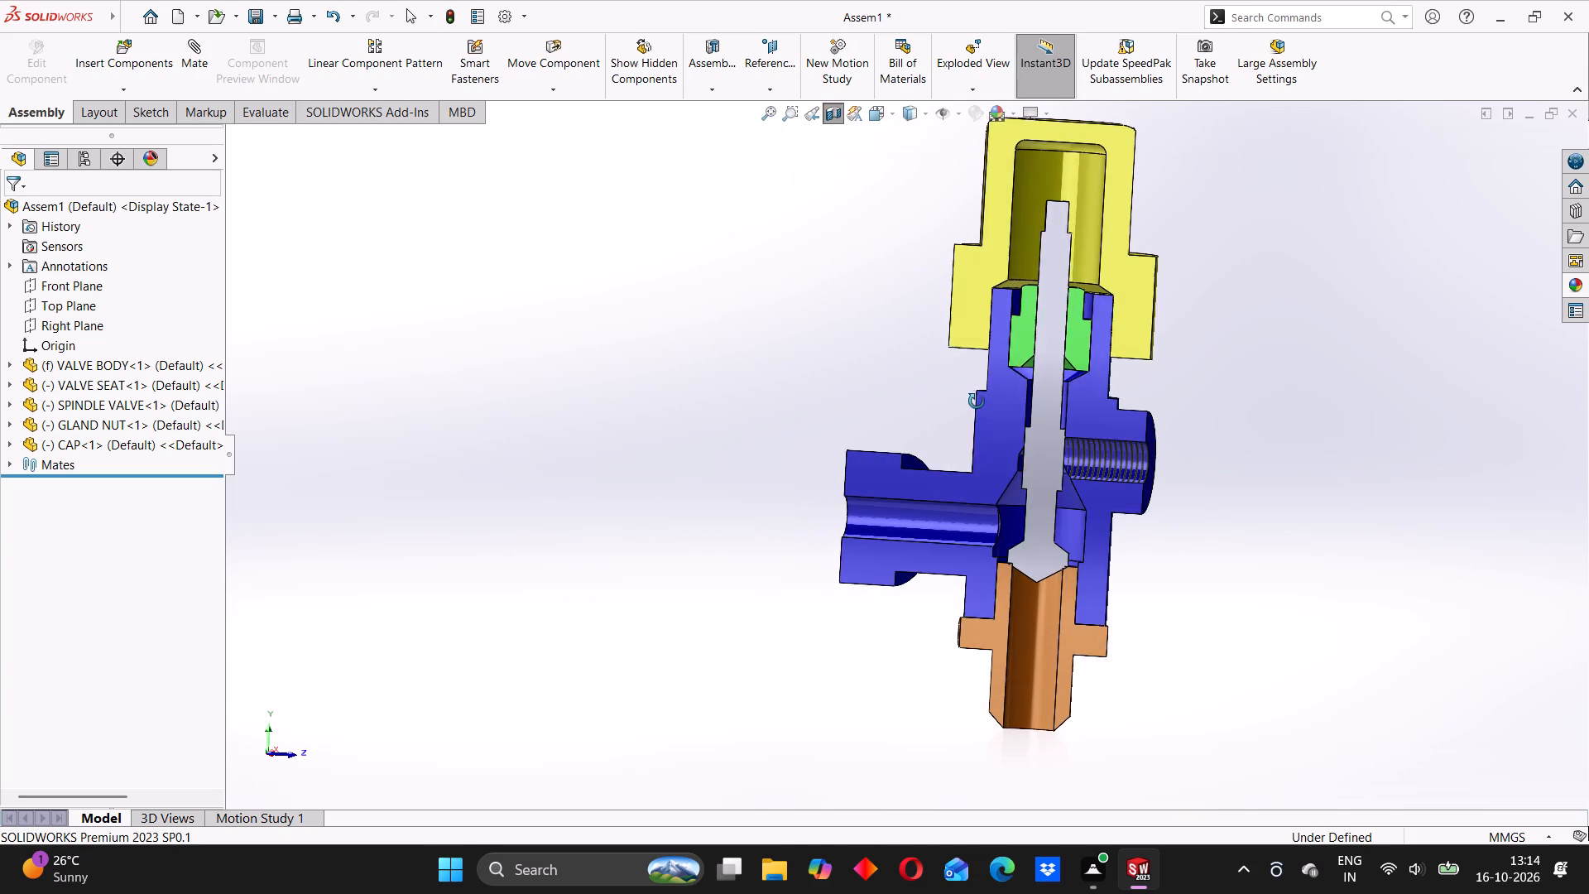
pyautogui.moveTo(977, 401); pyautogui.dragTo(975, 403, button='middle')
pyautogui.scroll(2, 1015, 395)
pyautogui.scroll(-2, 1049, 360)
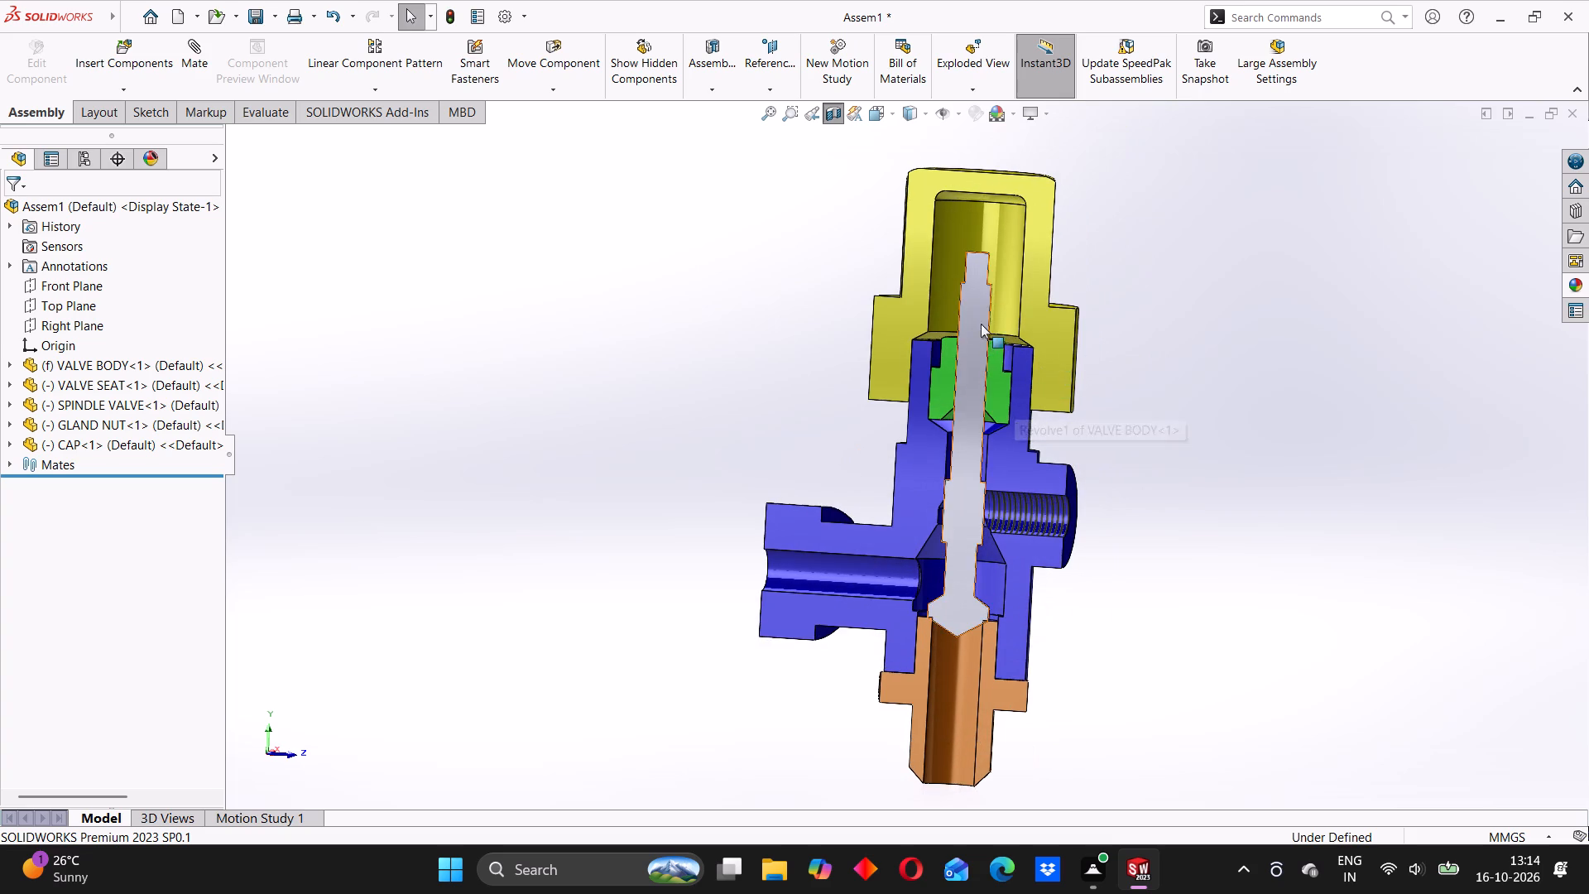
pyautogui.scroll(2, 1007, 322)
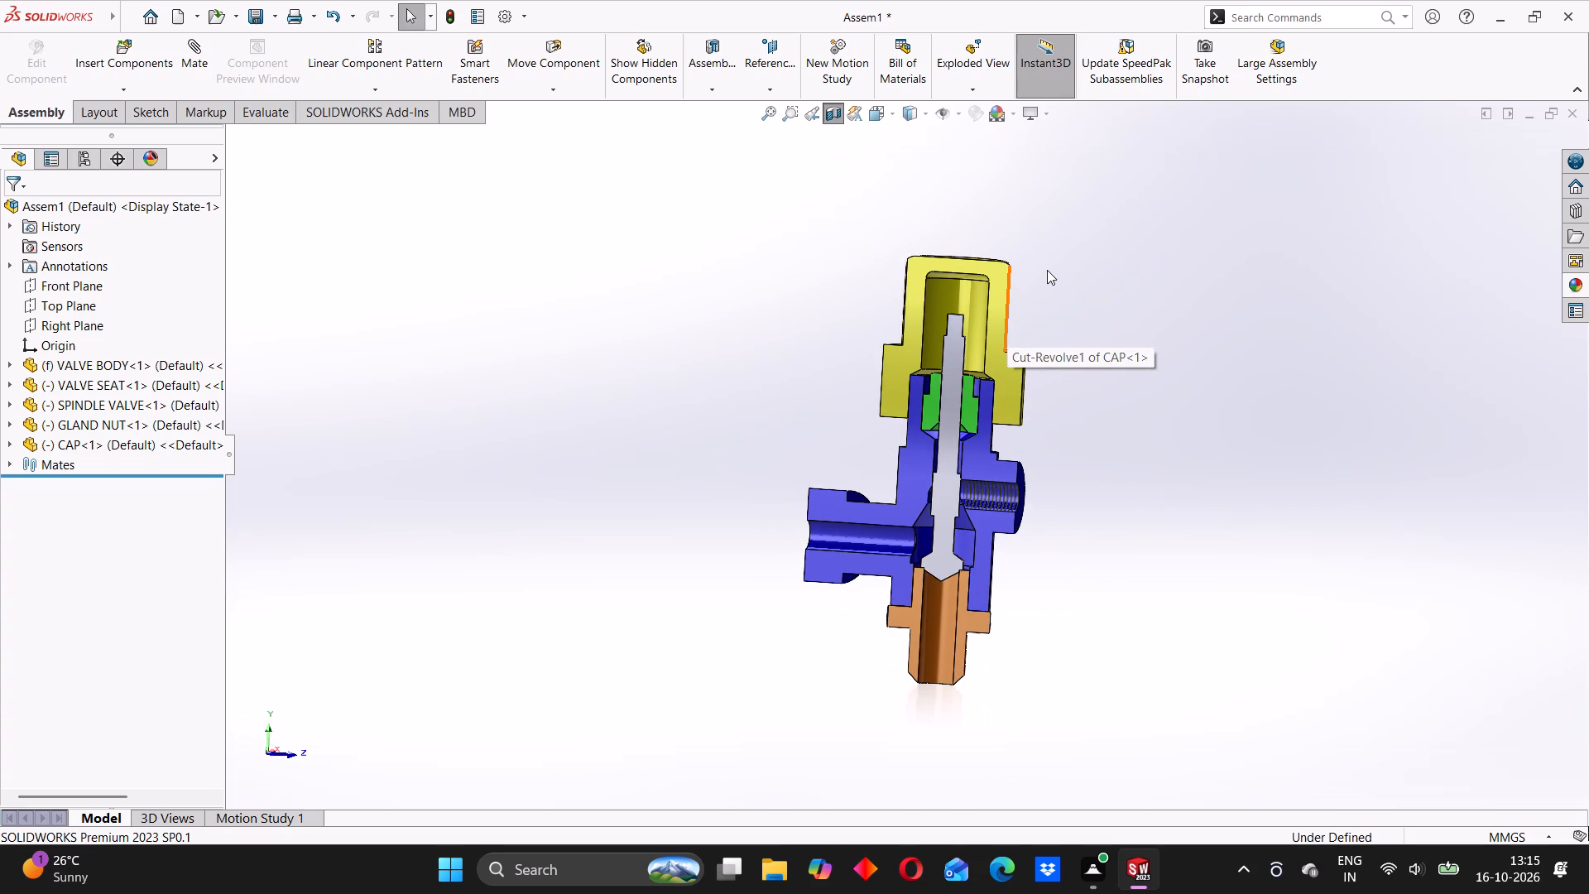
pyautogui.scroll(-1, 1047, 270)
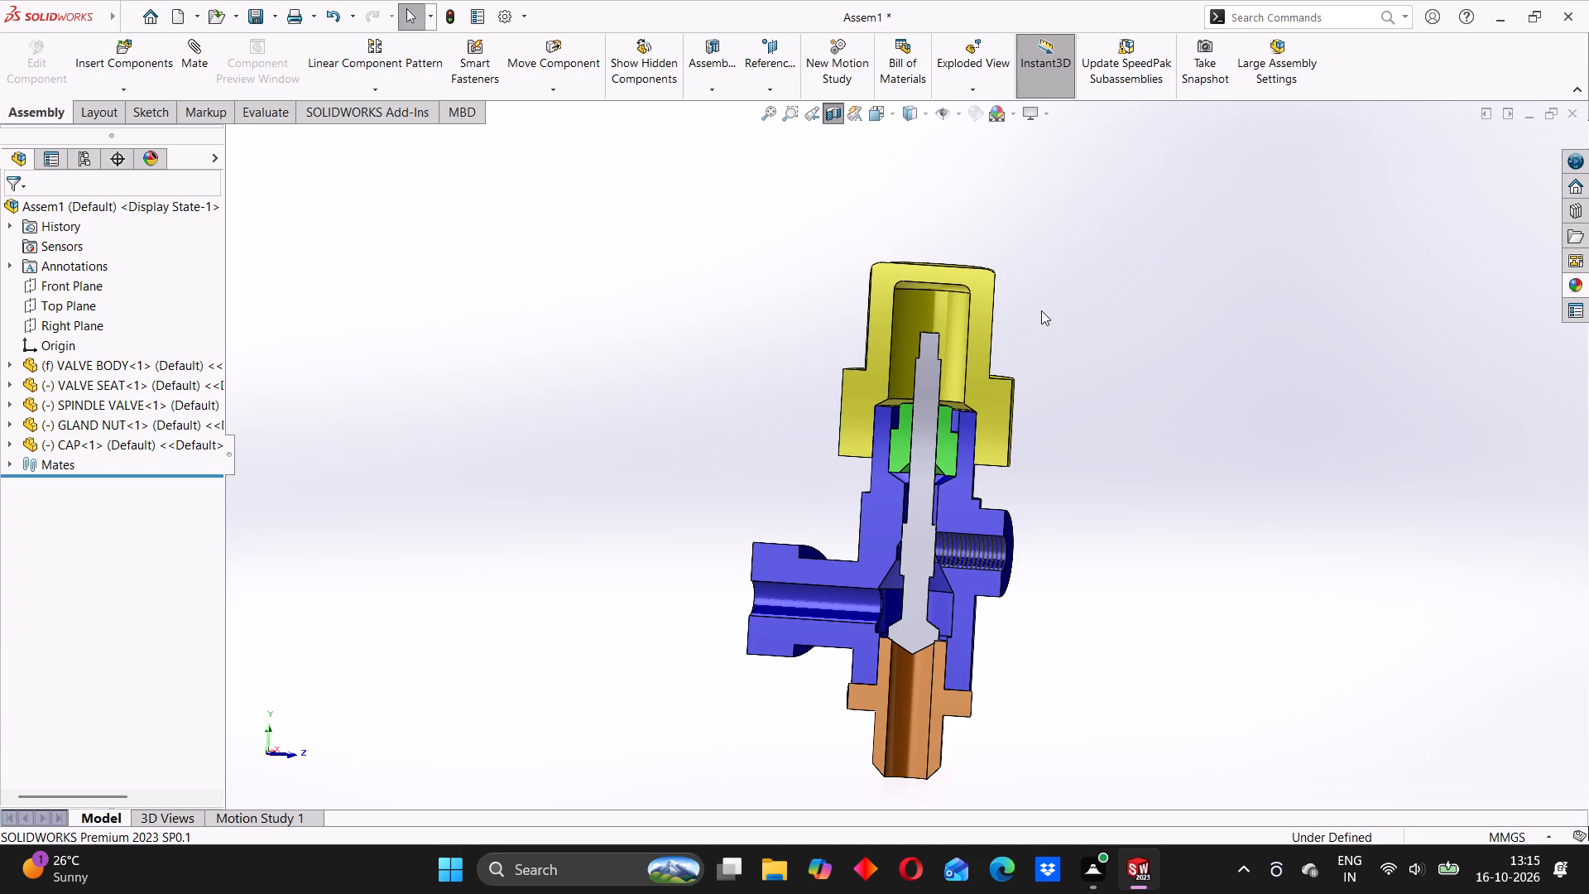
pyautogui.scroll(3, 1093, 317)
pyautogui.moveTo(1020, 339); pyautogui.dragTo(991, 348, button='middle')
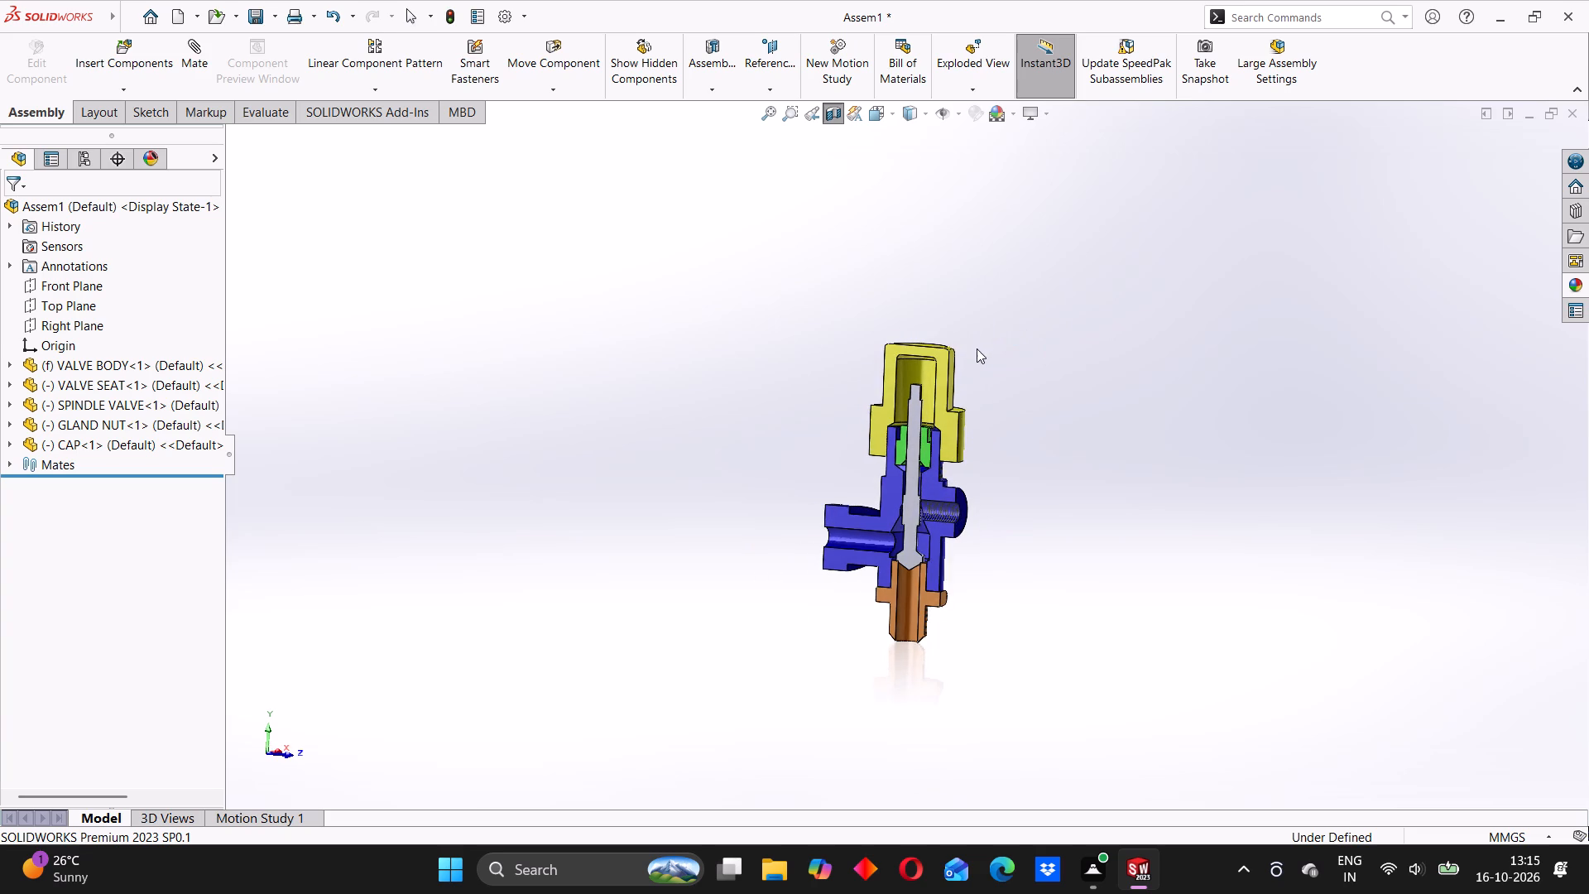
pyautogui.moveTo(989, 354); pyautogui.dragTo(984, 329, button='middle')
pyautogui.moveTo(944, 387); pyautogui.dragTo(966, 425, button='middle')
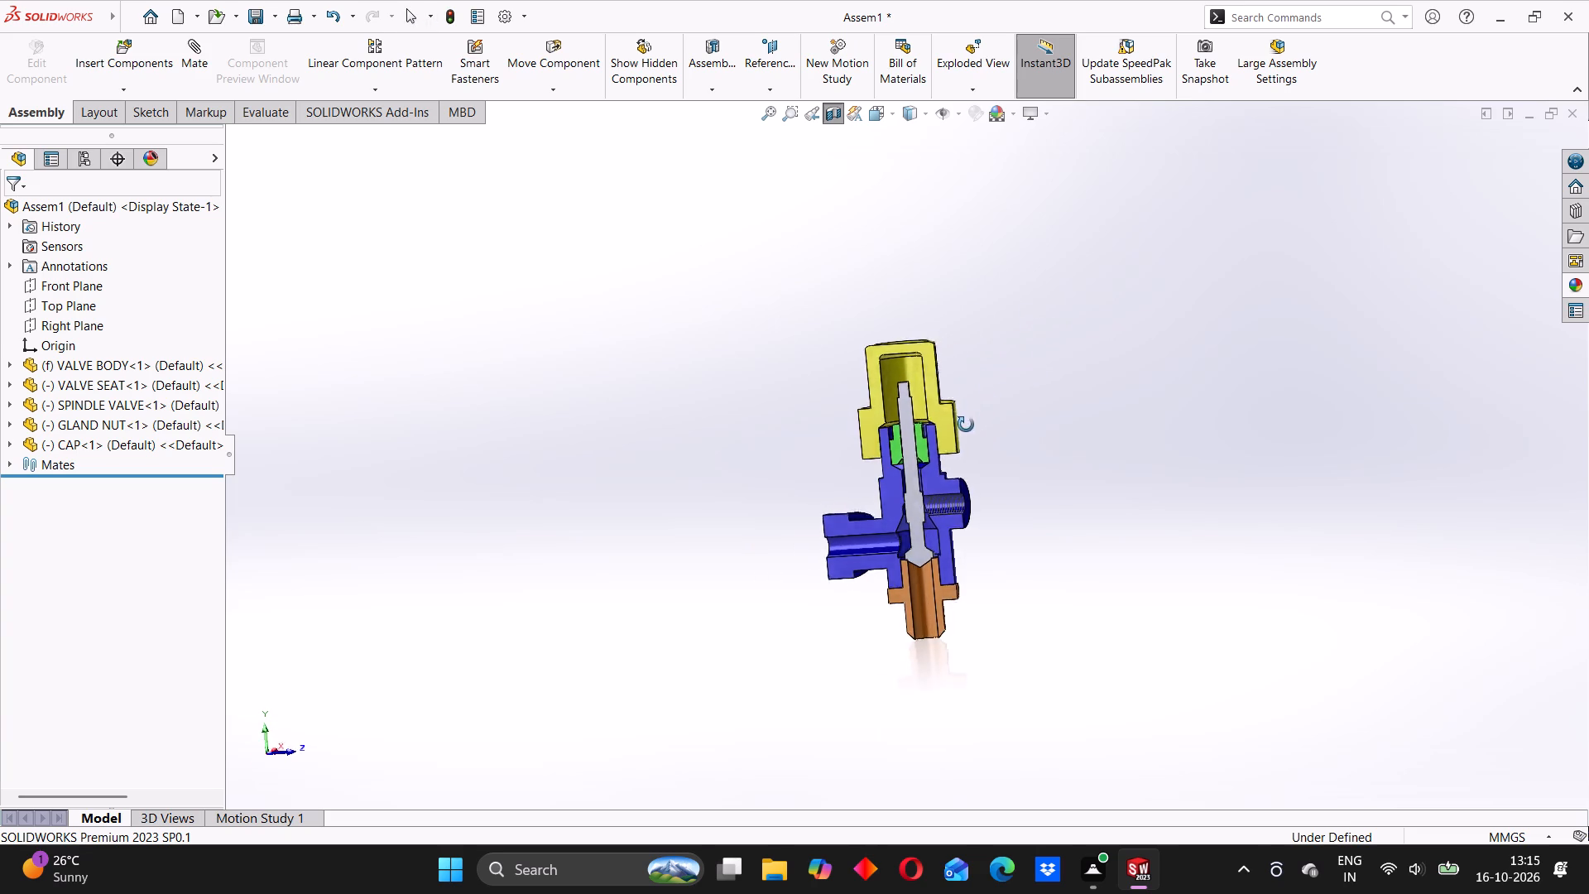
pyautogui.moveTo(966, 425); pyautogui.dragTo(986, 468, button='middle')
pyautogui.moveTo(946, 442); pyautogui.dragTo(961, 408, button='middle')
pyautogui.moveTo(951, 397); pyautogui.dragTo(954, 346, button='middle')
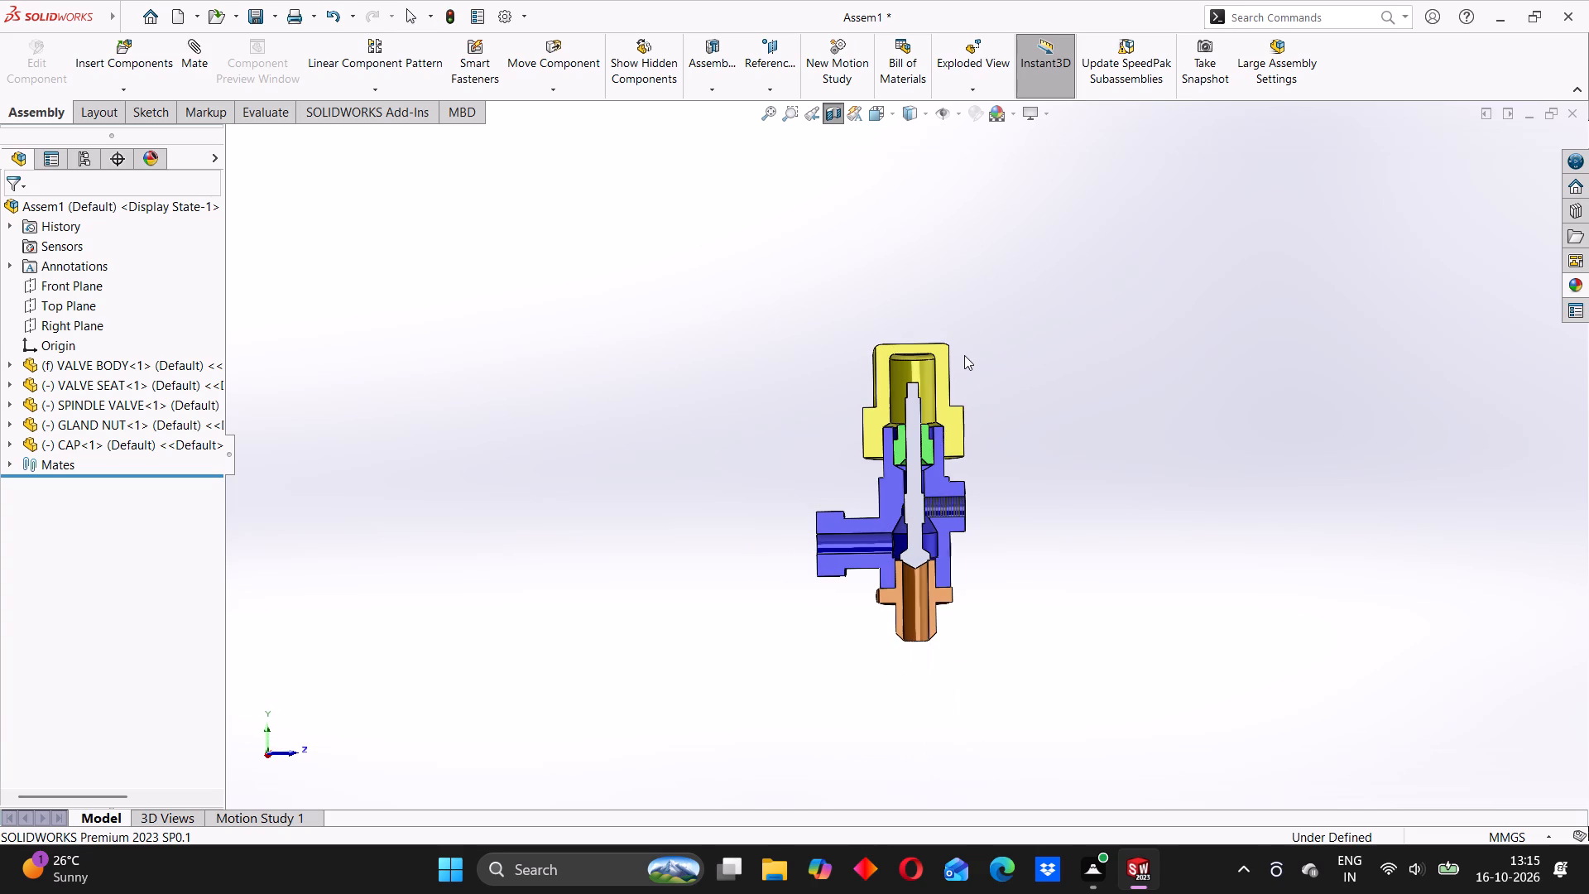
pyautogui.click(998, 354)
# Examine in the section how the cap, spindle and gland nut fit together around the body's neck.
pyautogui.scroll(-6, 948, 401)
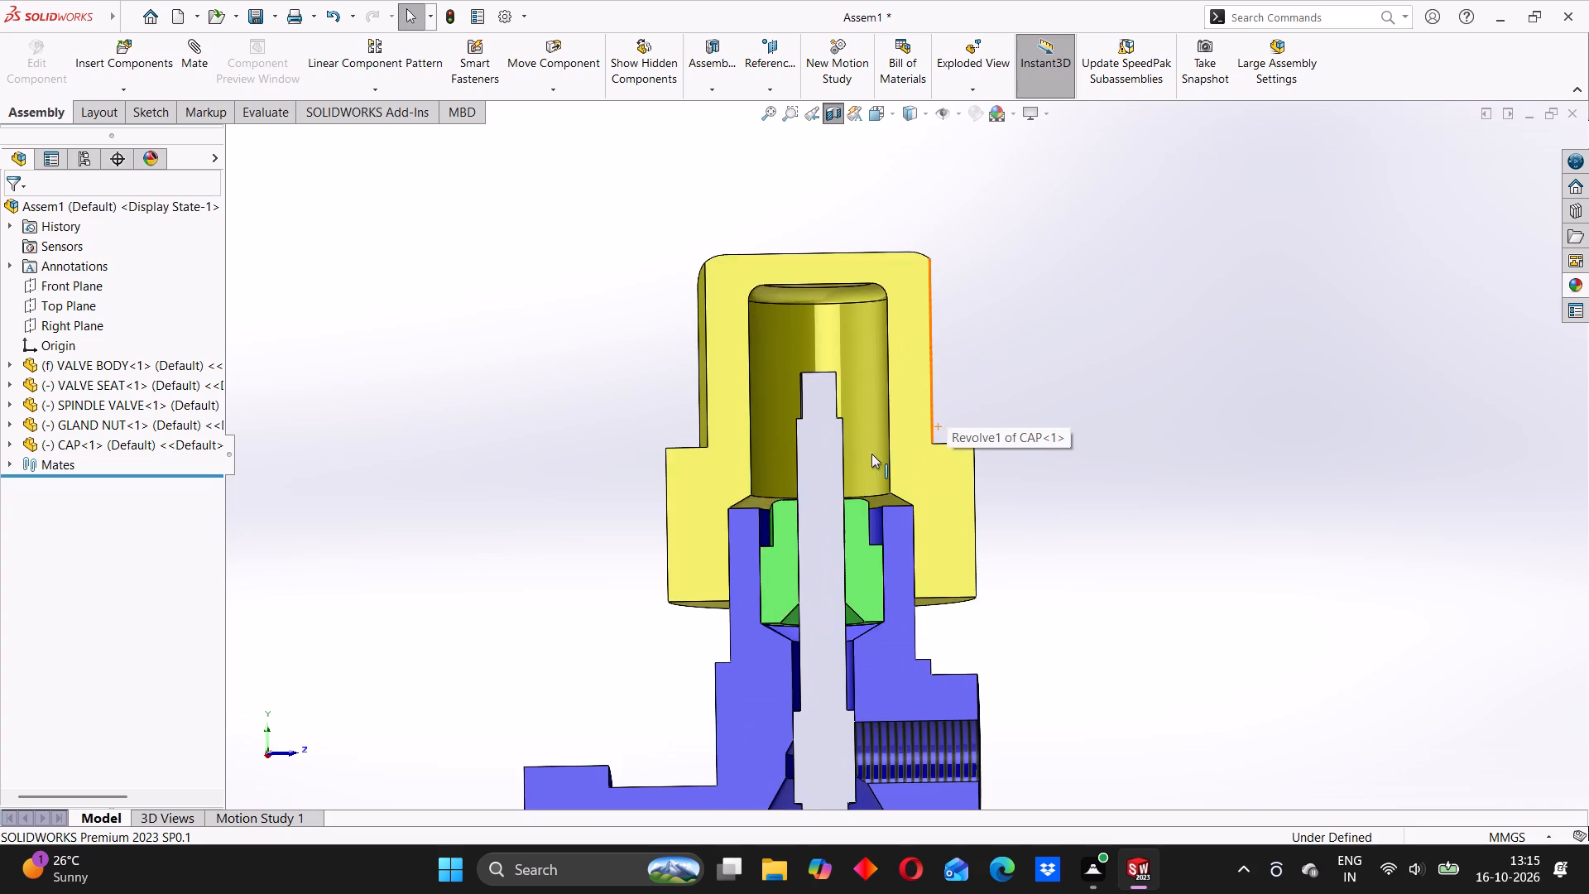
pyautogui.scroll(6, 871, 454)
pyautogui.scroll(-1, 875, 525)
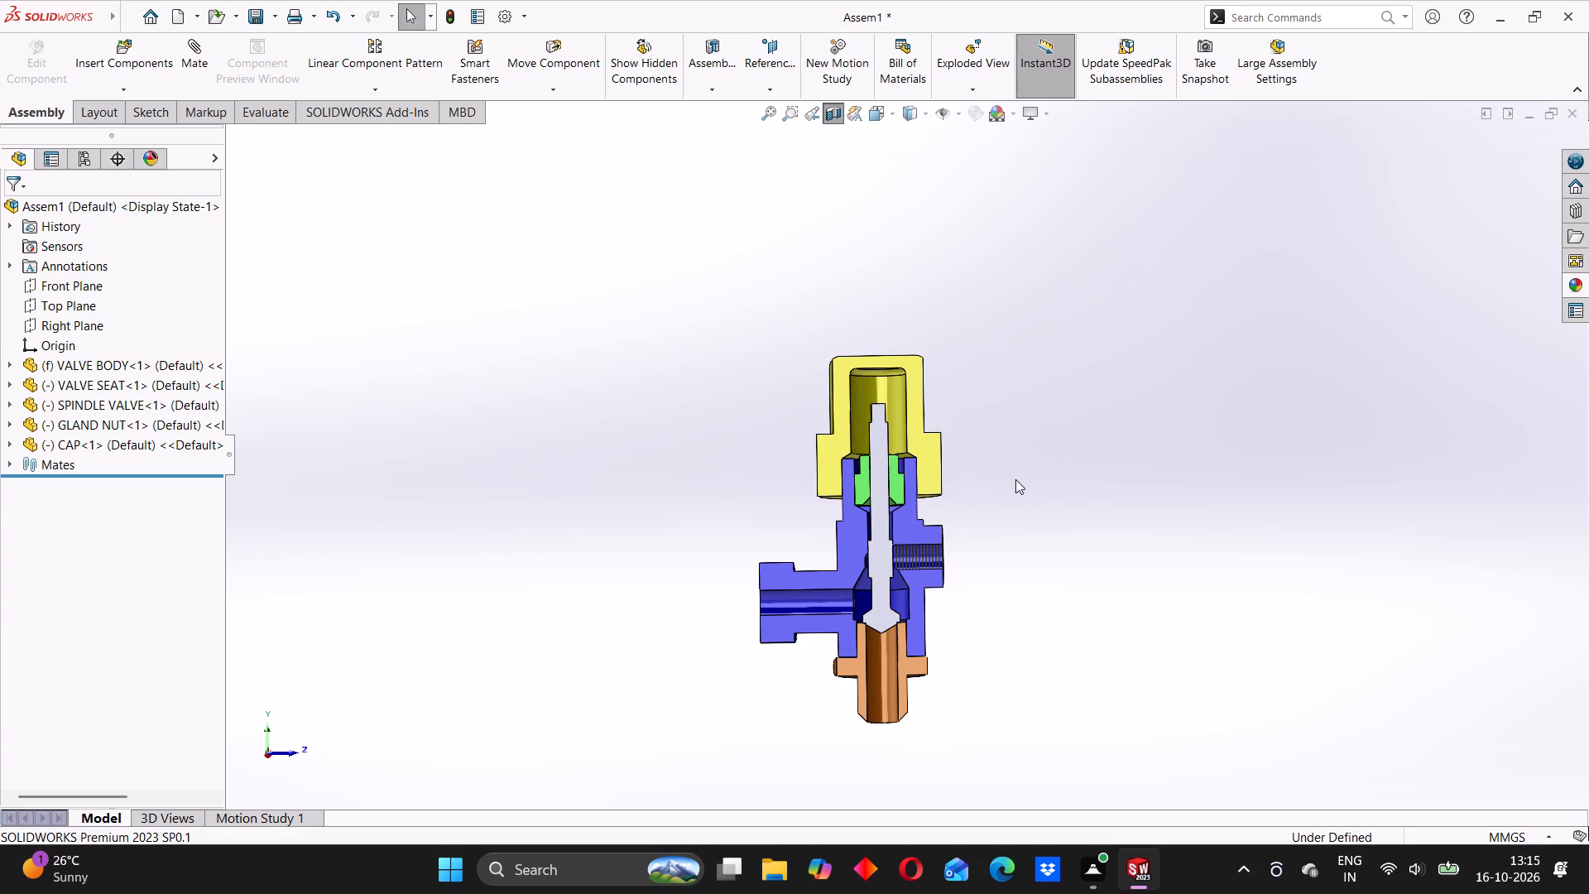
pyautogui.click(1022, 448)
pyautogui.scroll(-1, 809, 520)
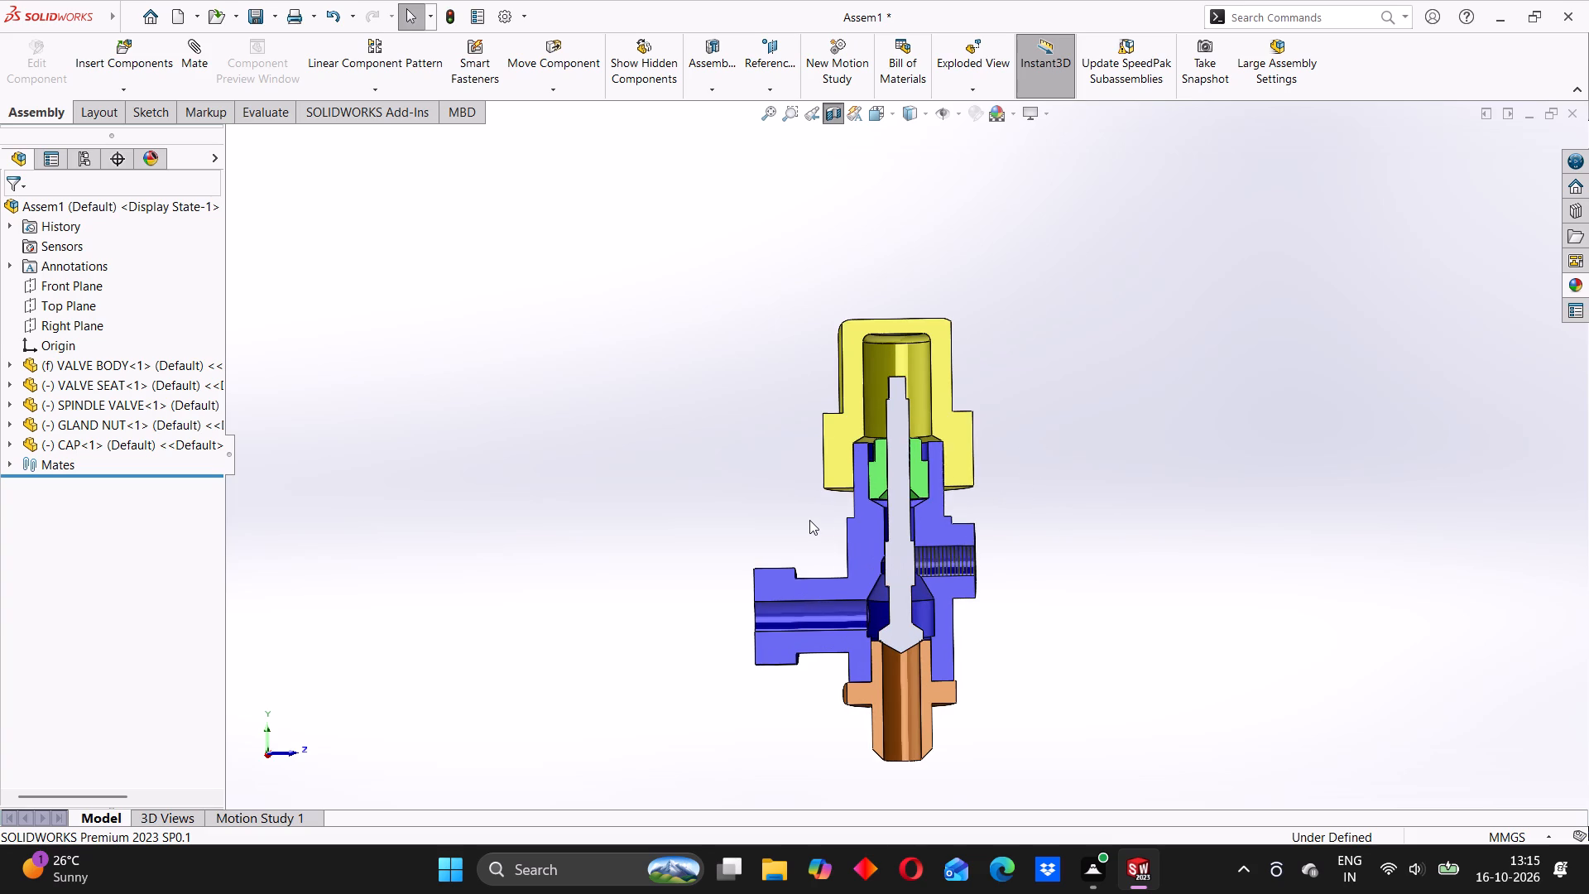
pyautogui.scroll(-1, 814, 520)
pyautogui.scroll(4, 816, 518)
pyautogui.scroll(-2, 825, 549)
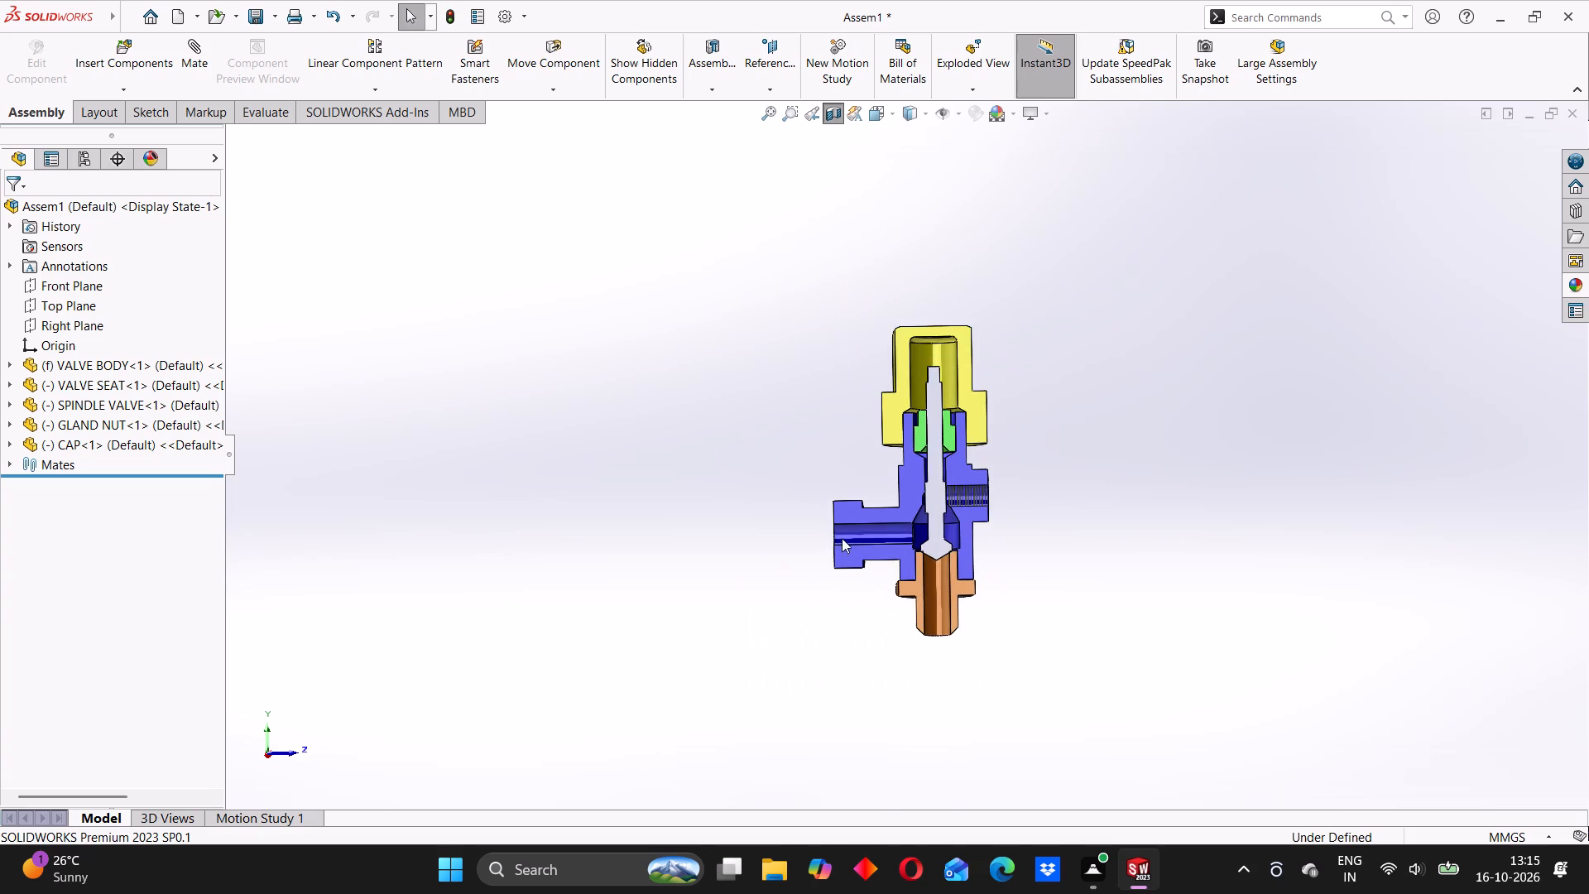
pyautogui.scroll(-2, 908, 496)
pyautogui.click(775, 409)
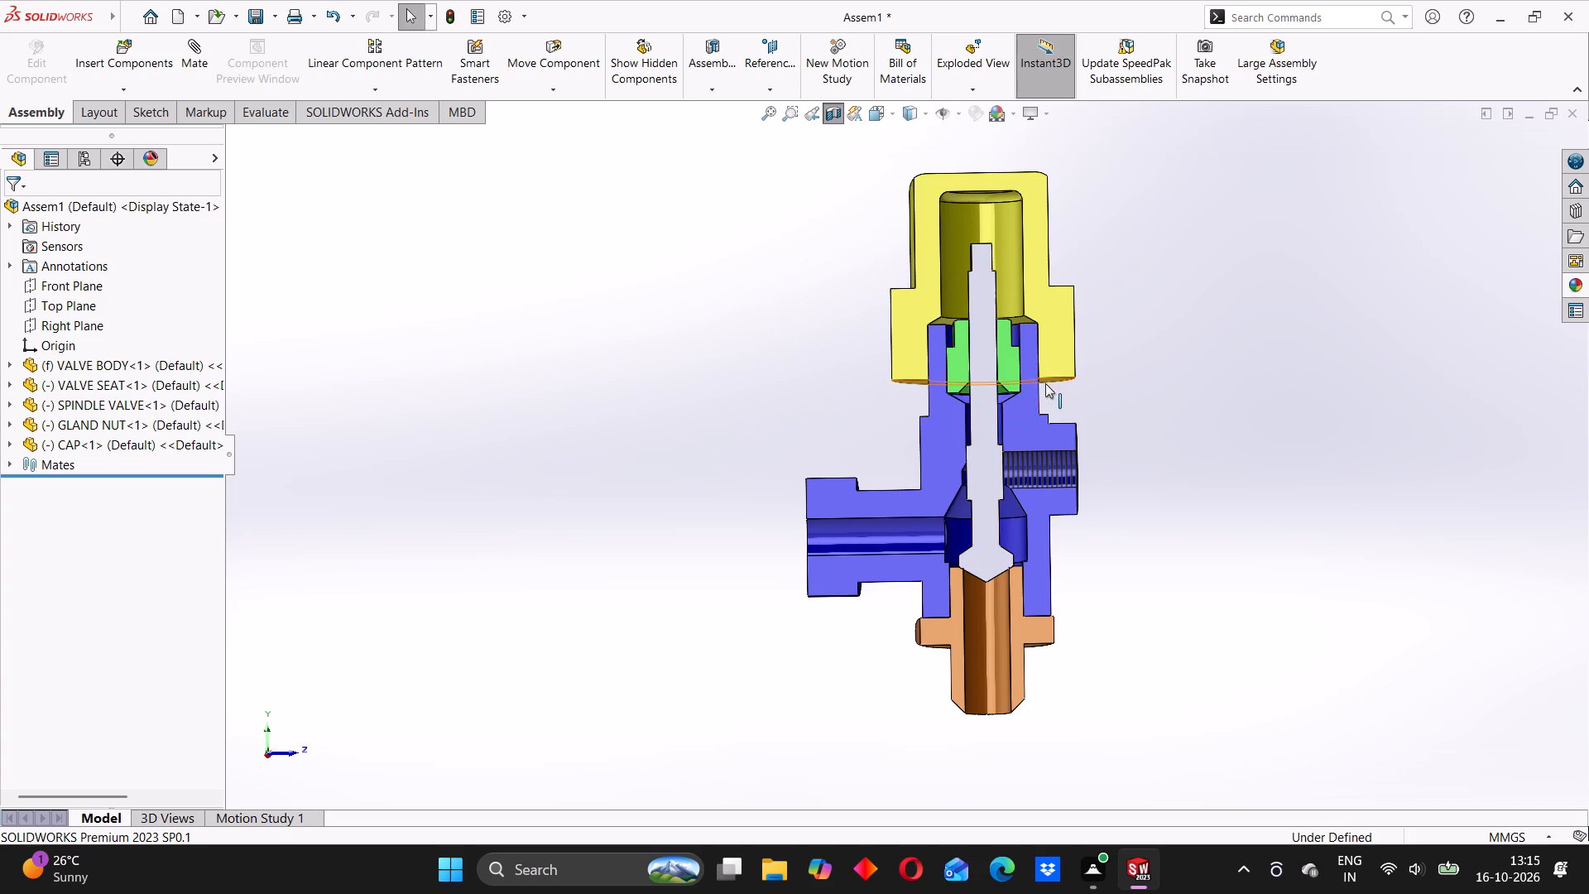
pyautogui.scroll(-2, 1010, 317)
pyautogui.scroll(2, 1021, 372)
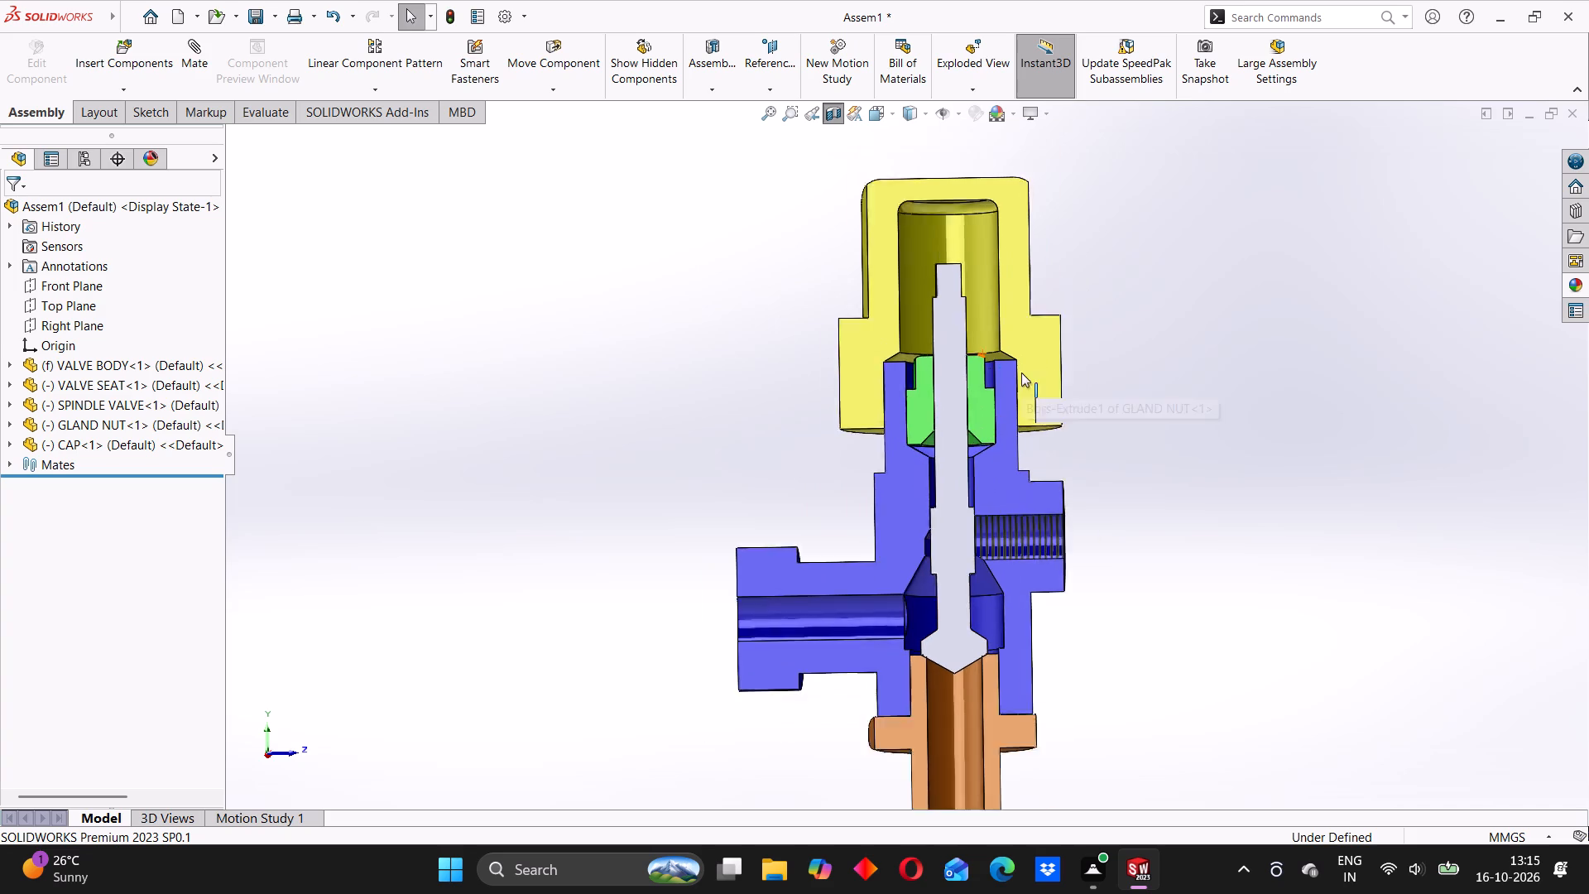
# Inspect the sectioned valve's flange passage, threaded side port and seat bore from different angles.
pyautogui.moveTo(1035, 449); pyautogui.dragTo(1045, 488, button='middle')
pyautogui.moveTo(1114, 432); pyautogui.dragTo(1092, 400, button='middle')
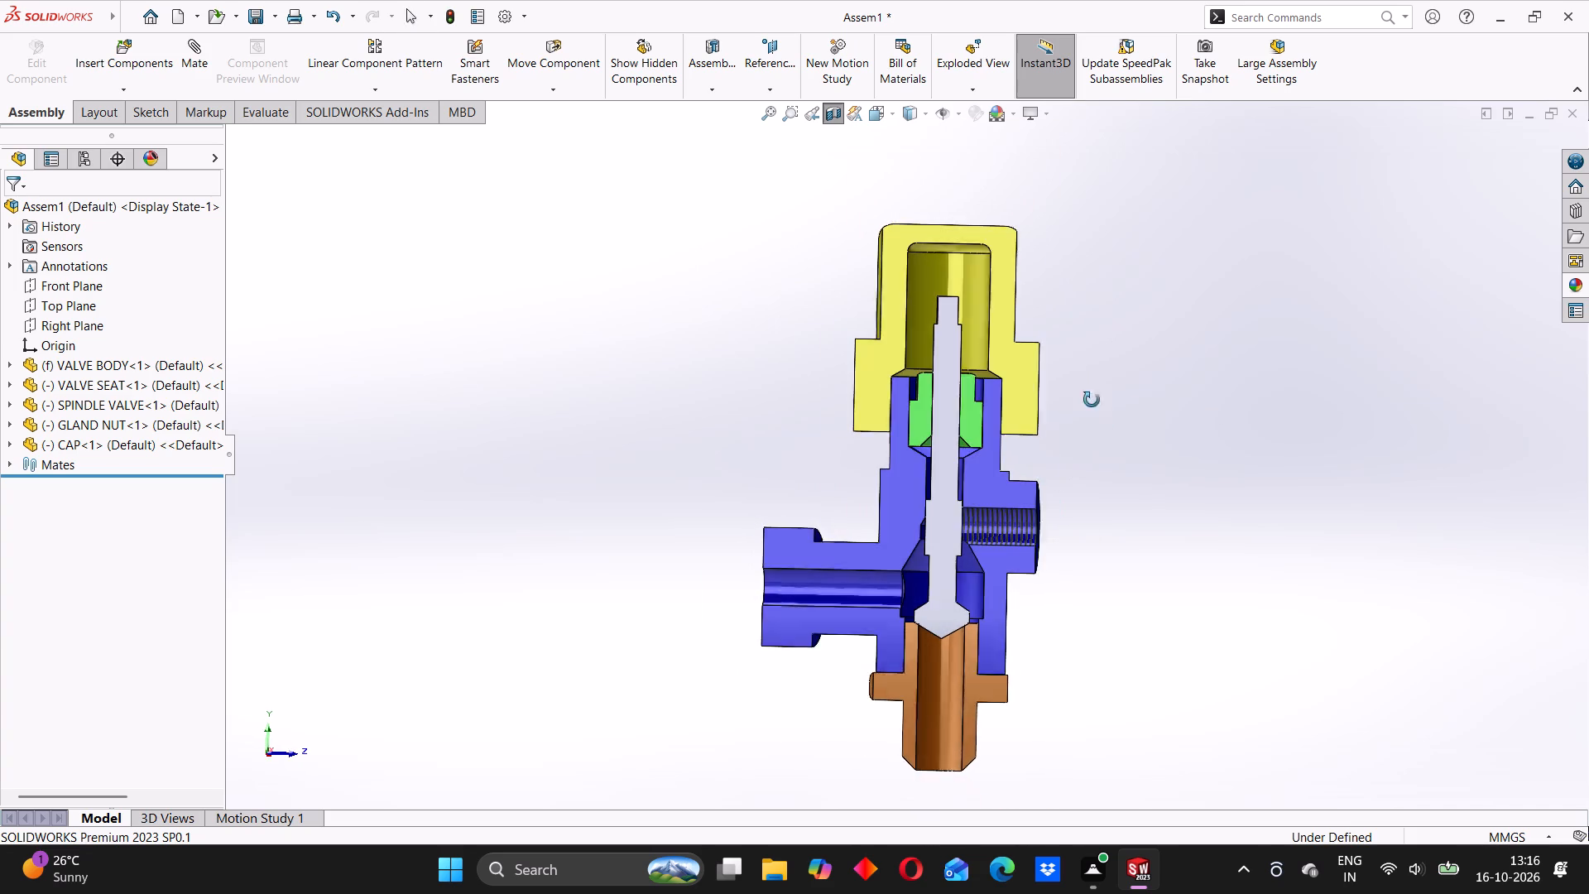
pyautogui.moveTo(1092, 400); pyautogui.dragTo(1090, 397, button='middle')
pyautogui.moveTo(1064, 407); pyautogui.dragTo(1079, 372, button='middle')
pyautogui.moveTo(940, 488); pyautogui.dragTo(941, 558, button='middle')
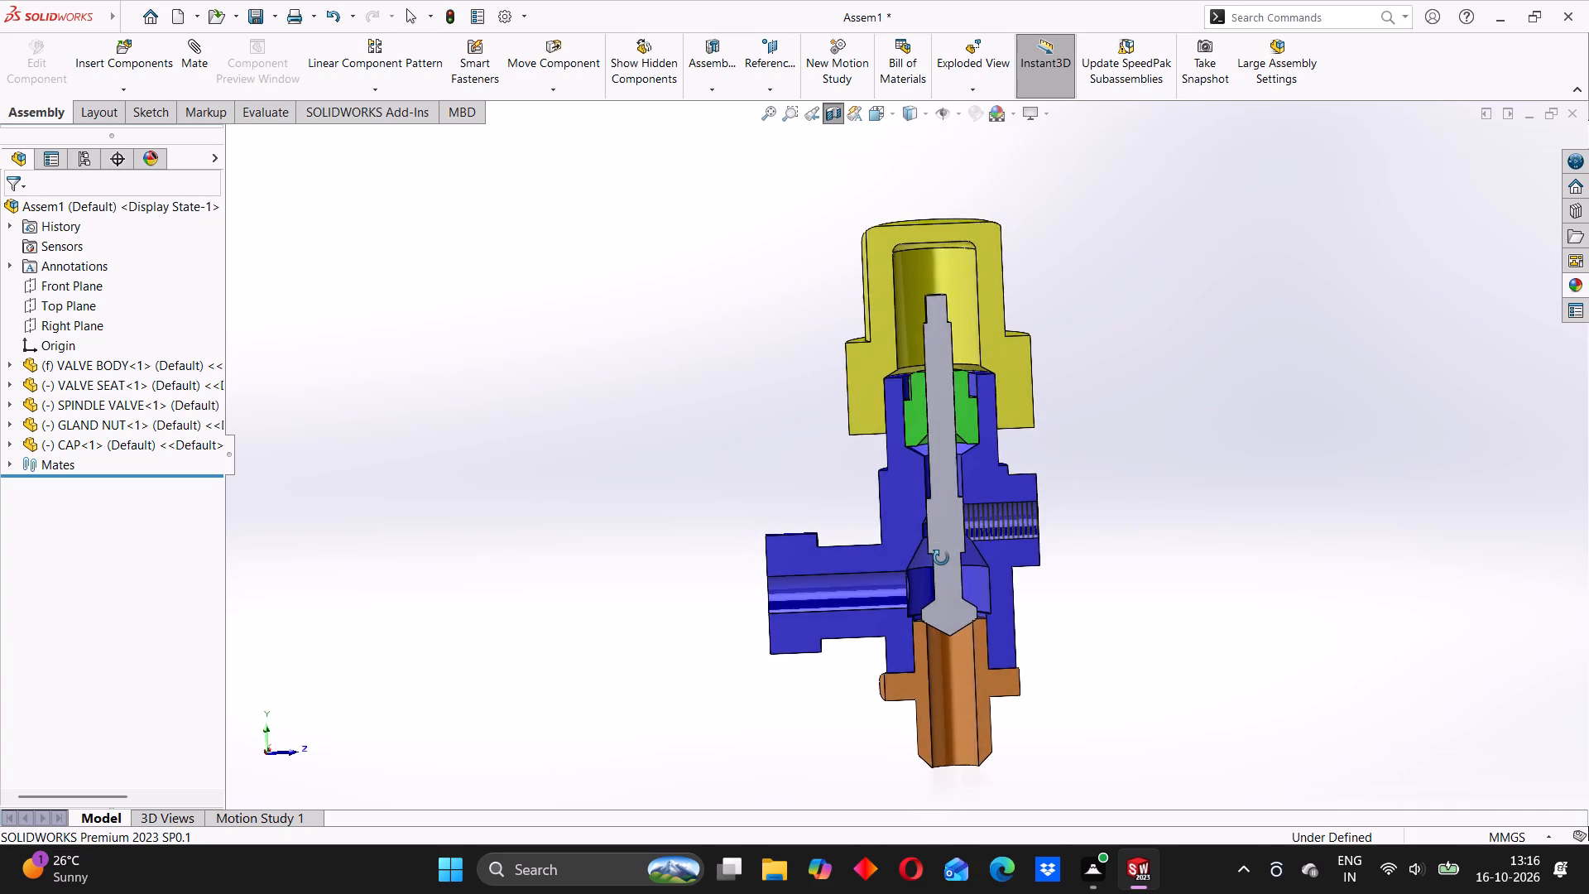
pyautogui.moveTo(941, 558); pyautogui.dragTo(1013, 525, button='middle')
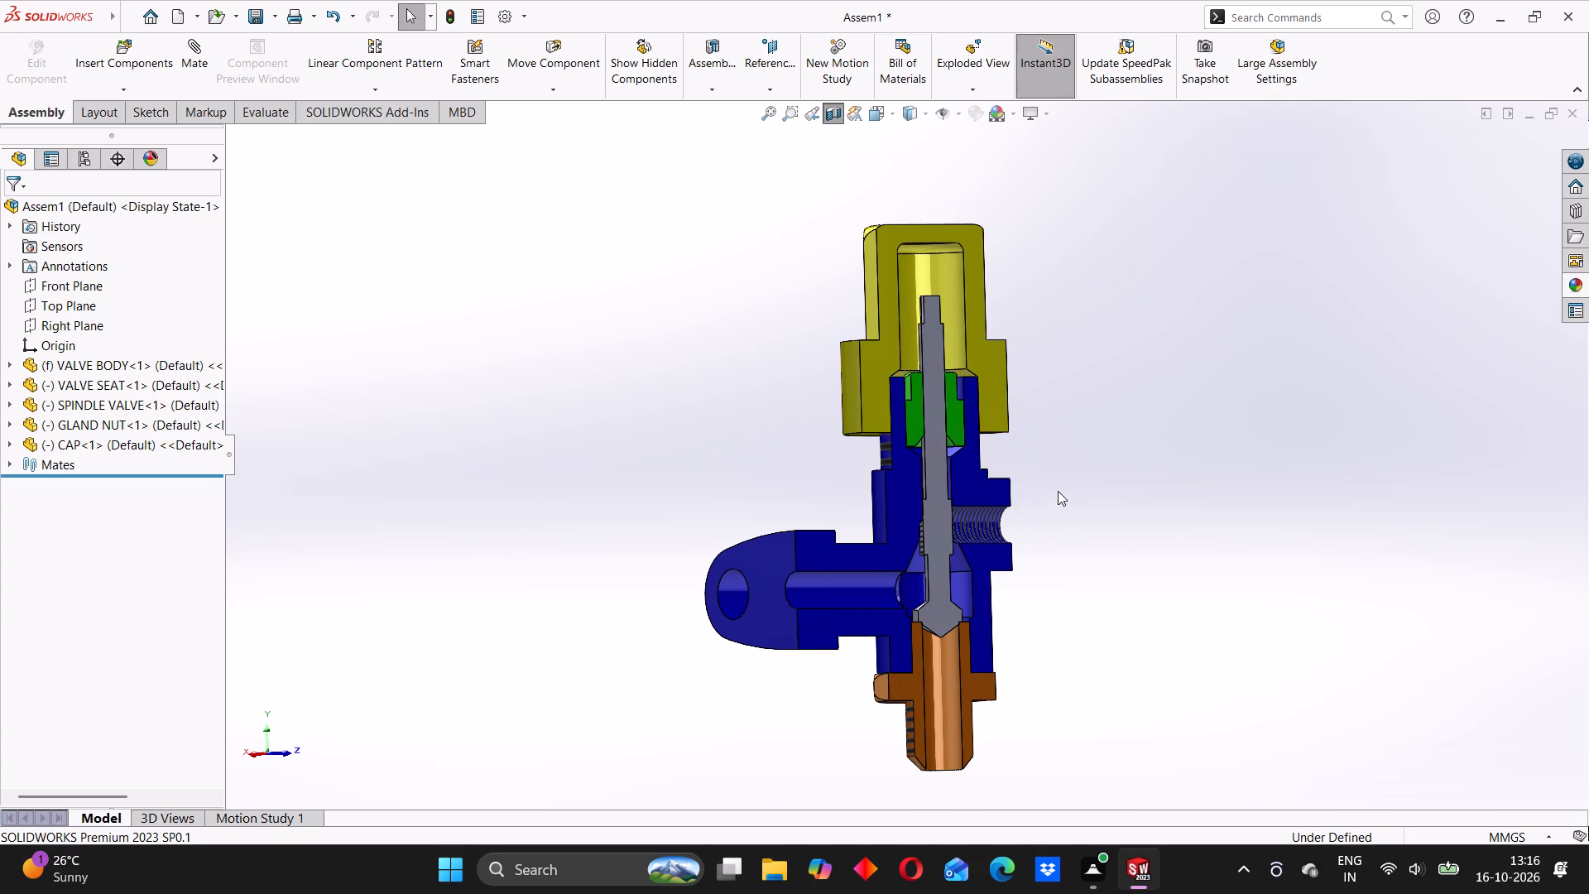
pyautogui.click(1133, 422)
# Turn off the section view and inspect the complete assembly from the flange side.
pyautogui.click(833, 112)
pyautogui.moveTo(888, 296); pyautogui.dragTo(943, 307, button='middle')
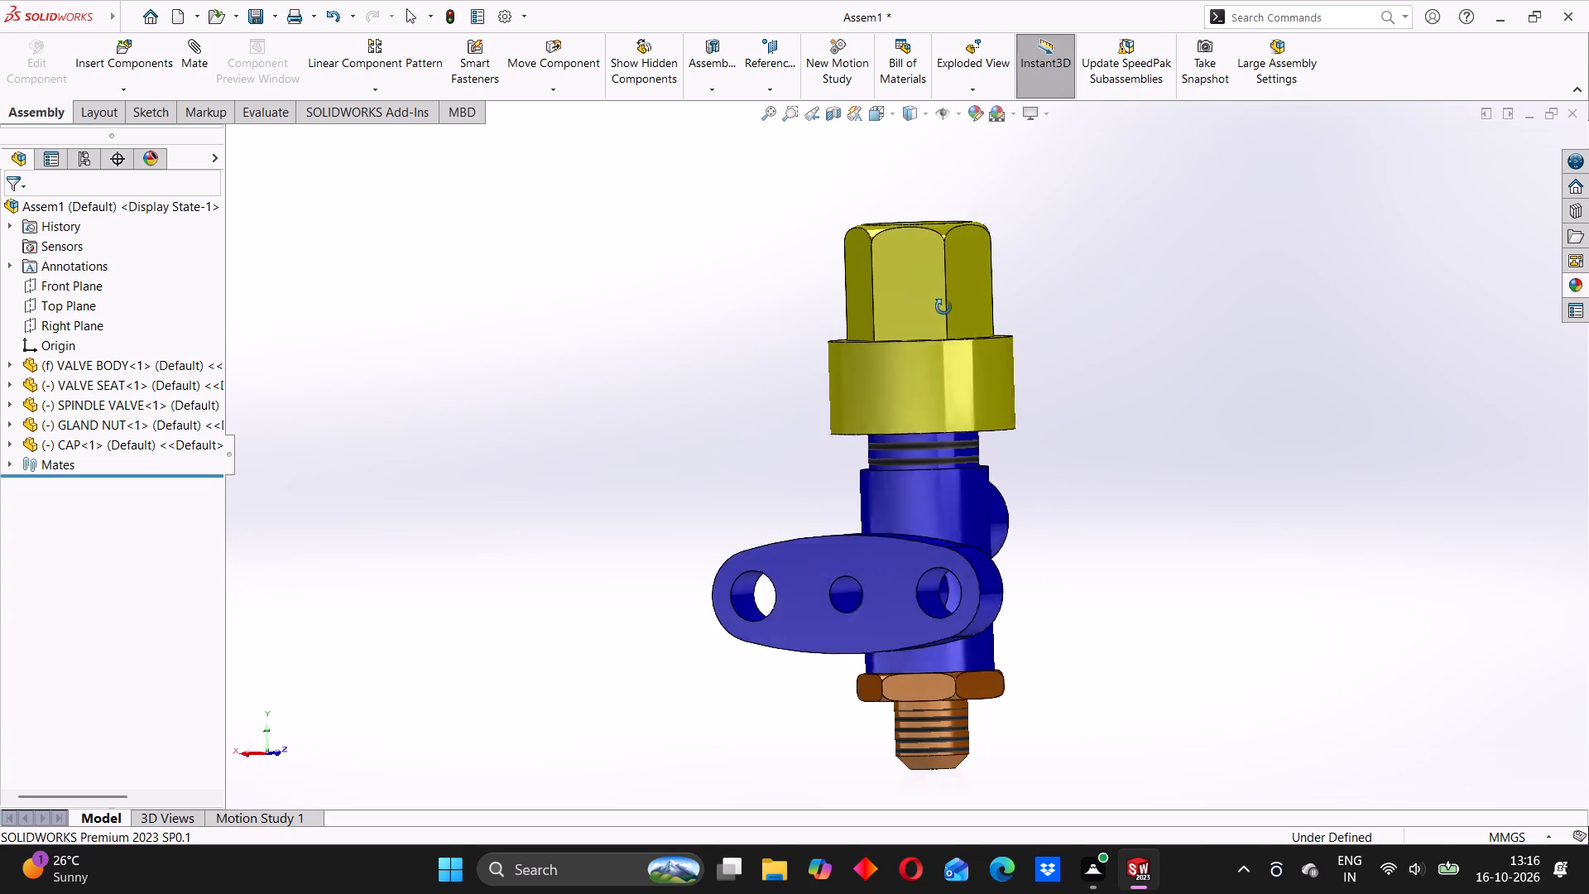
pyautogui.moveTo(943, 307); pyautogui.dragTo(967, 324, button='middle')
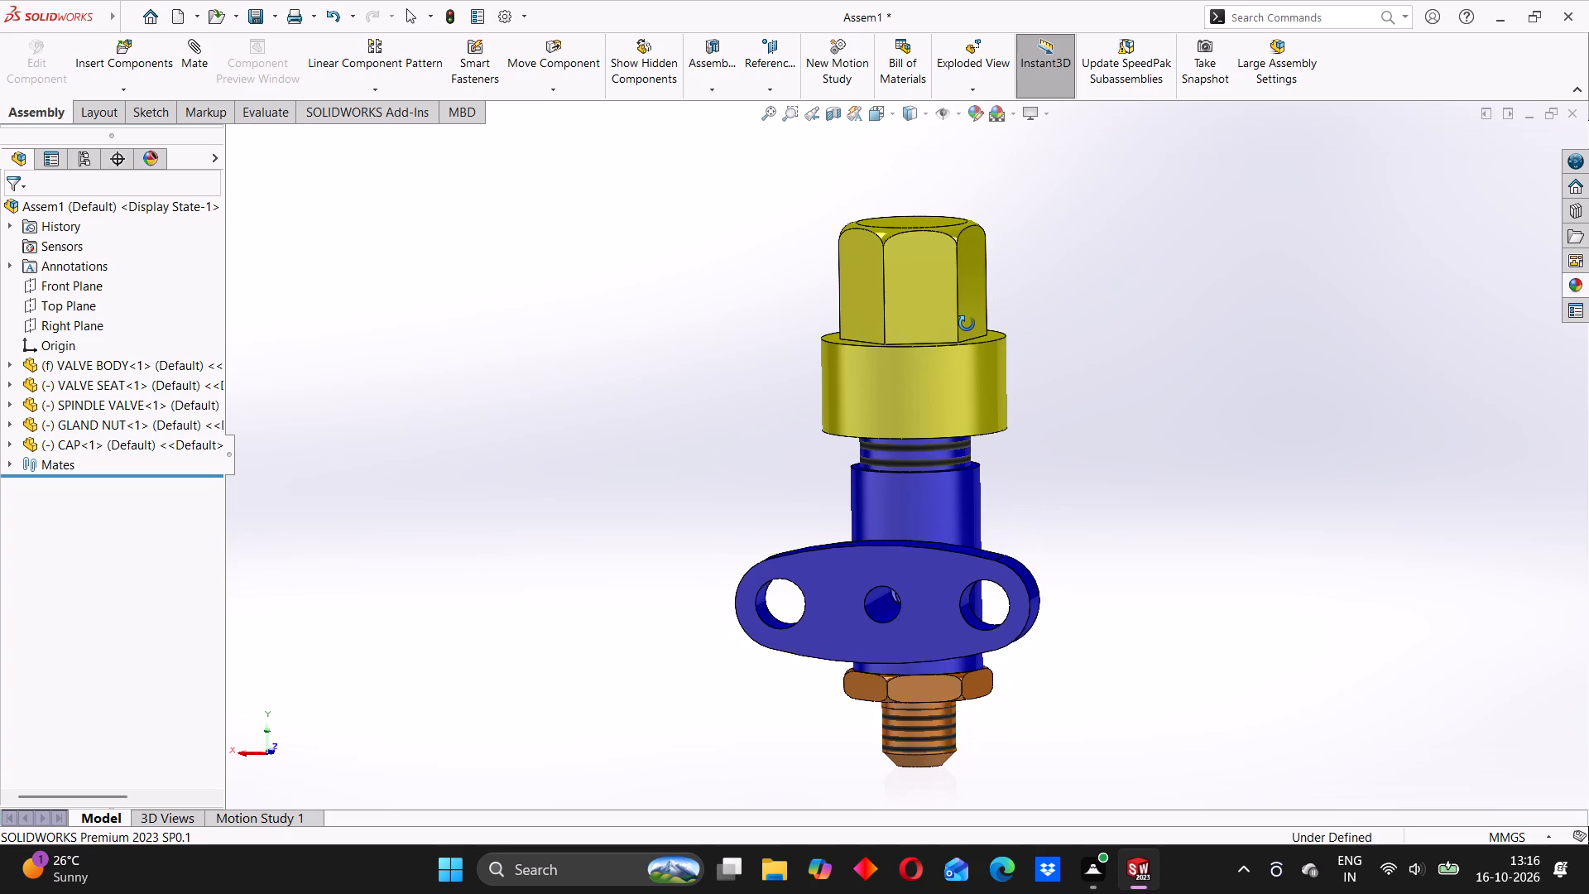
pyautogui.moveTo(967, 324); pyautogui.dragTo(989, 309, button='middle')
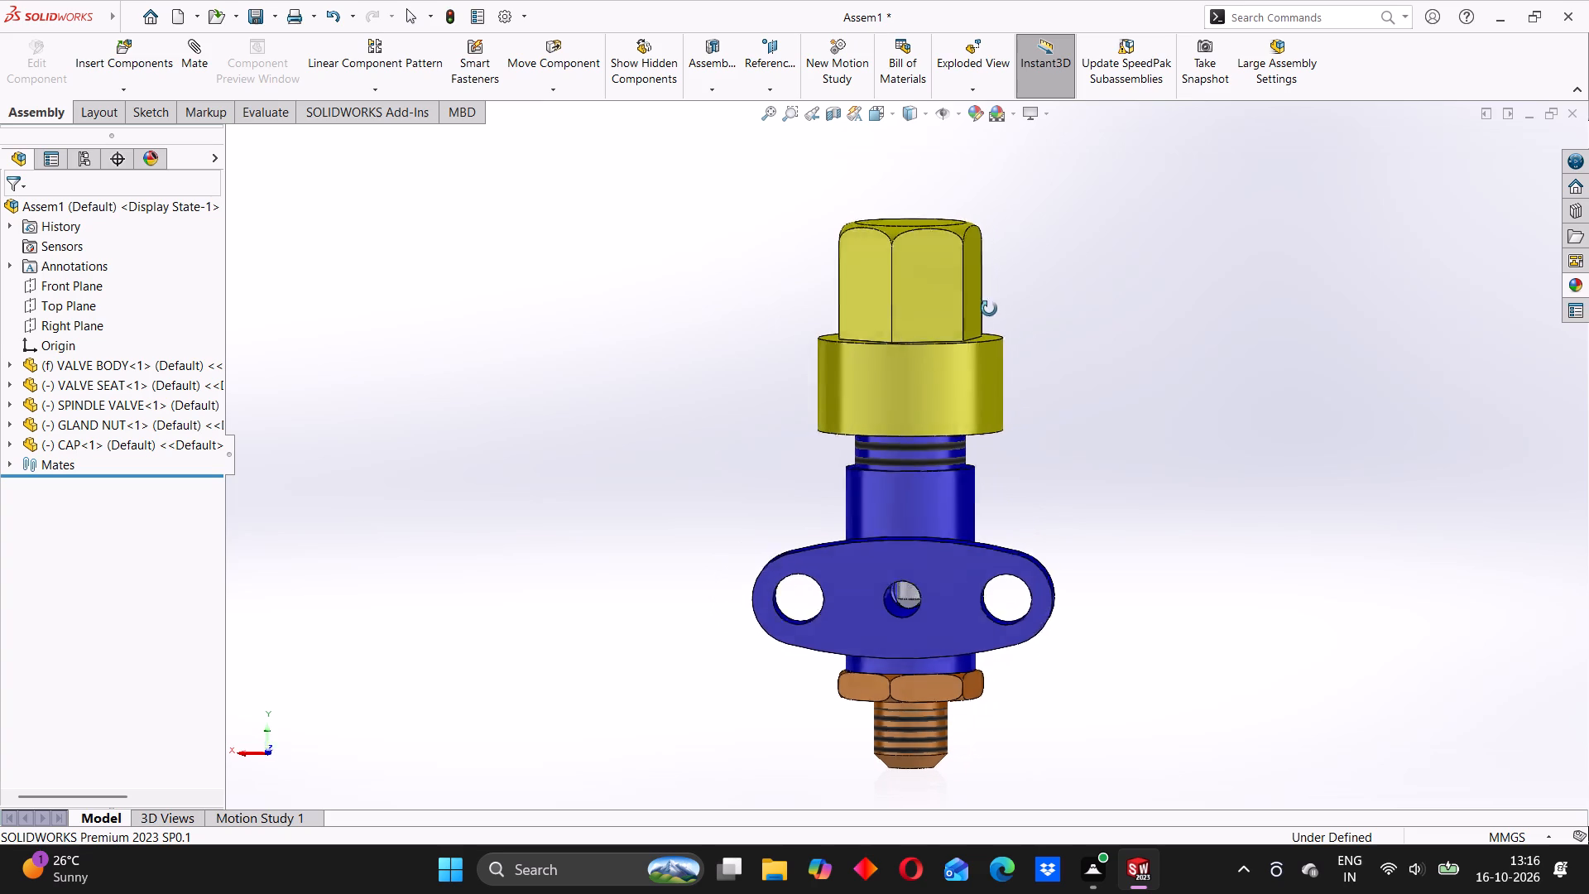
pyautogui.moveTo(989, 309); pyautogui.dragTo(990, 308, button='middle')
pyautogui.scroll(2, 932, 397)
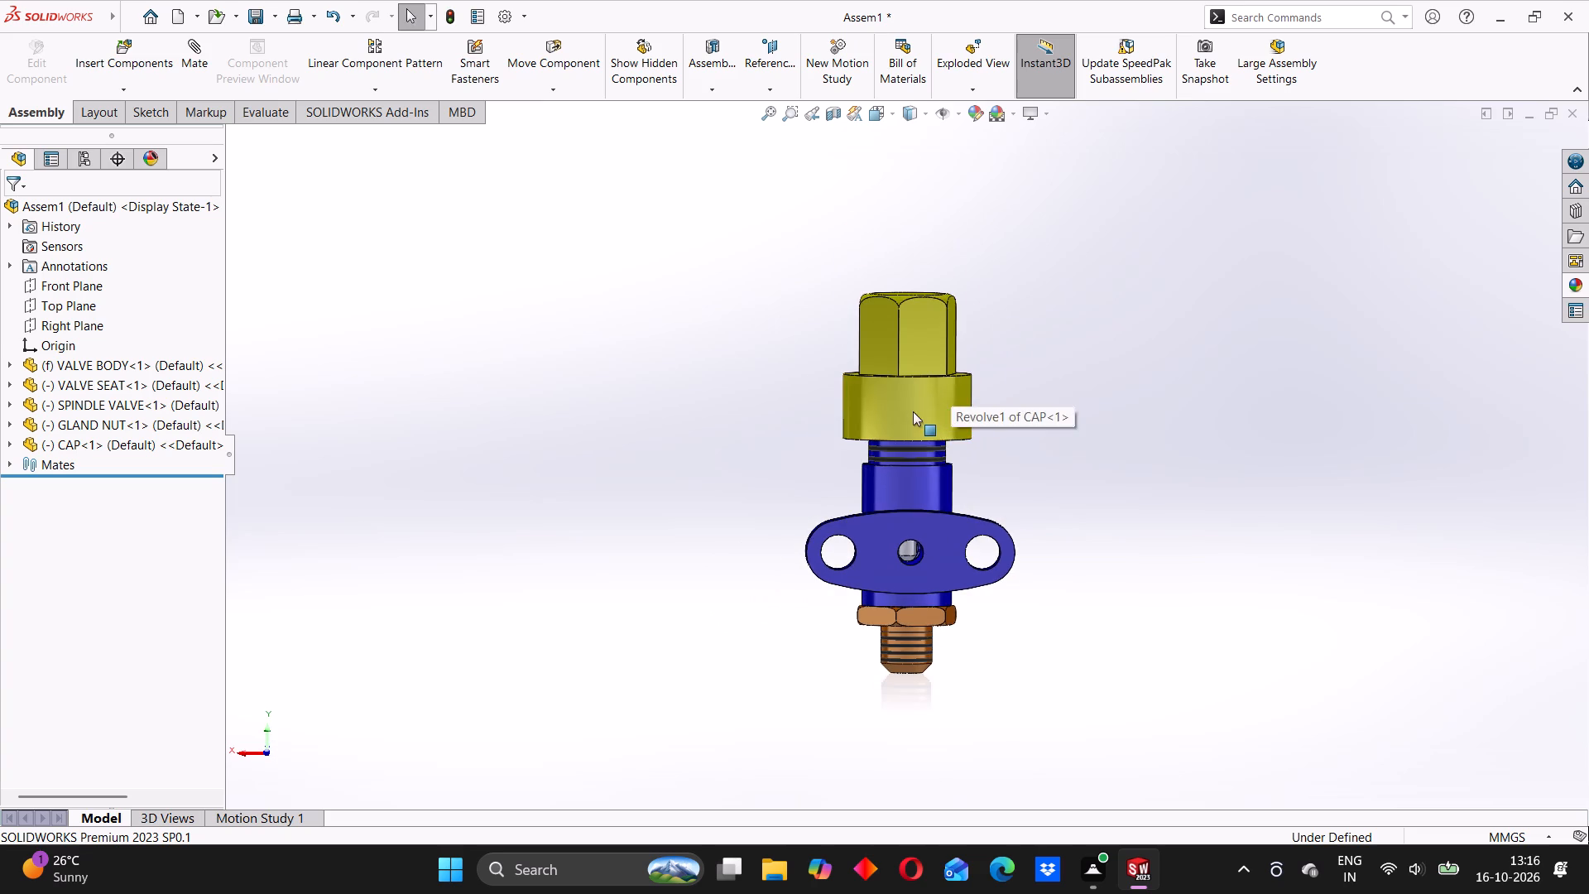
pyautogui.moveTo(913, 411); pyautogui.dragTo(934, 389, button='middle')
pyautogui.scroll(-2, 946, 368)
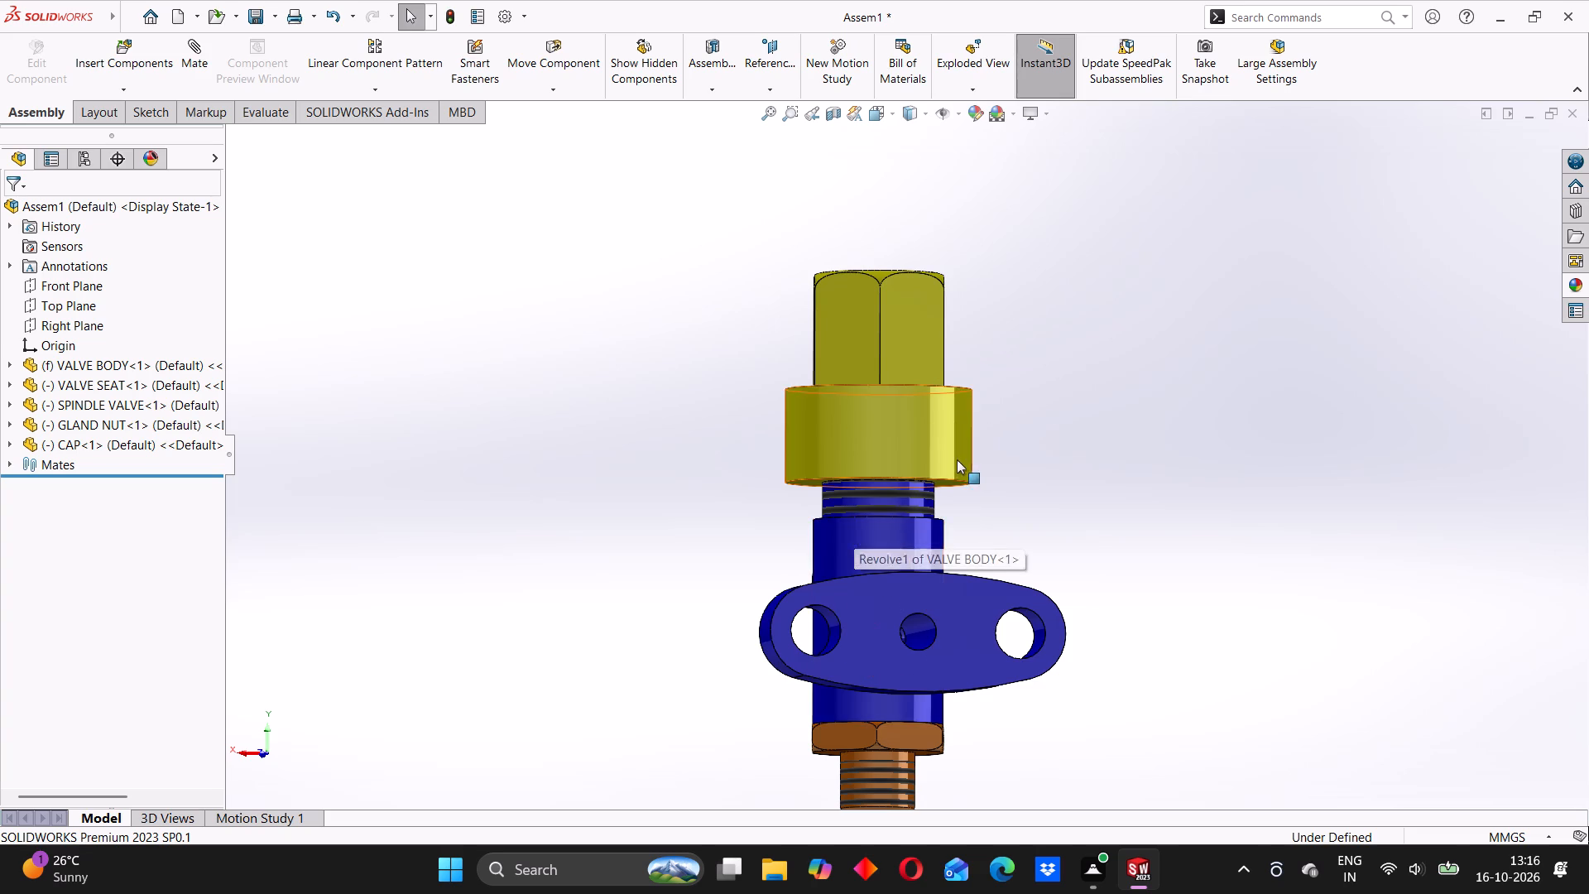
# Examine the body's threaded neck below the cap and the whole valve in side view.
pyautogui.moveTo(997, 485); pyautogui.dragTo(789, 503, button='middle')
pyautogui.moveTo(884, 519); pyautogui.dragTo(911, 437, button='middle')
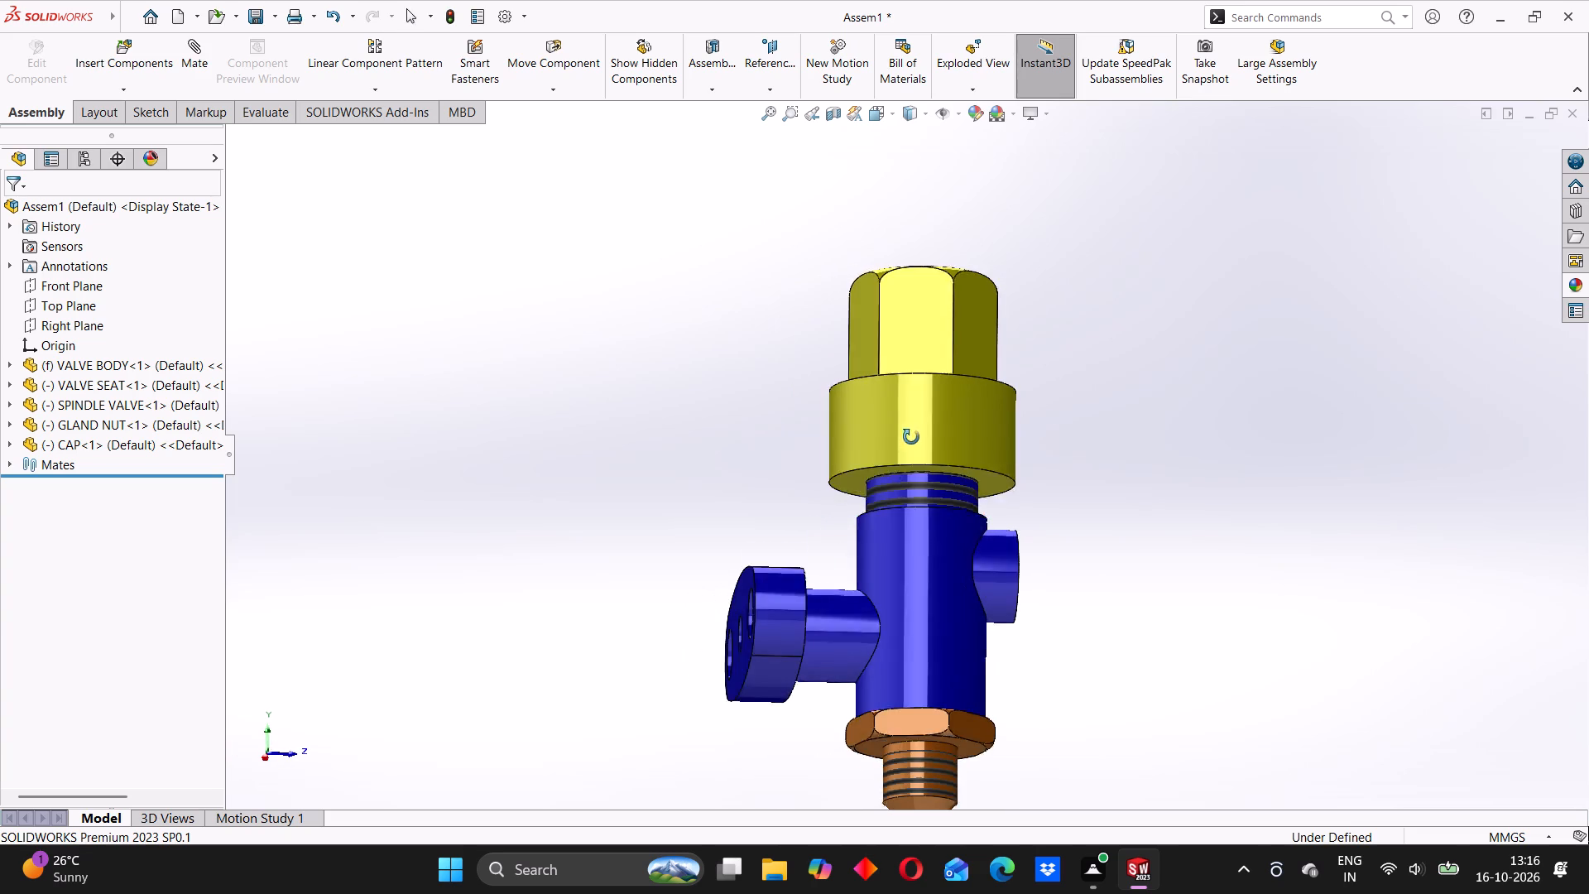
pyautogui.moveTo(911, 437); pyautogui.dragTo(913, 422, button='middle')
pyautogui.scroll(-5, 907, 483)
pyautogui.moveTo(901, 478); pyautogui.dragTo(901, 497, button='middle')
pyautogui.click(893, 496)
pyautogui.moveTo(898, 492); pyautogui.dragTo(895, 554, button='middle')
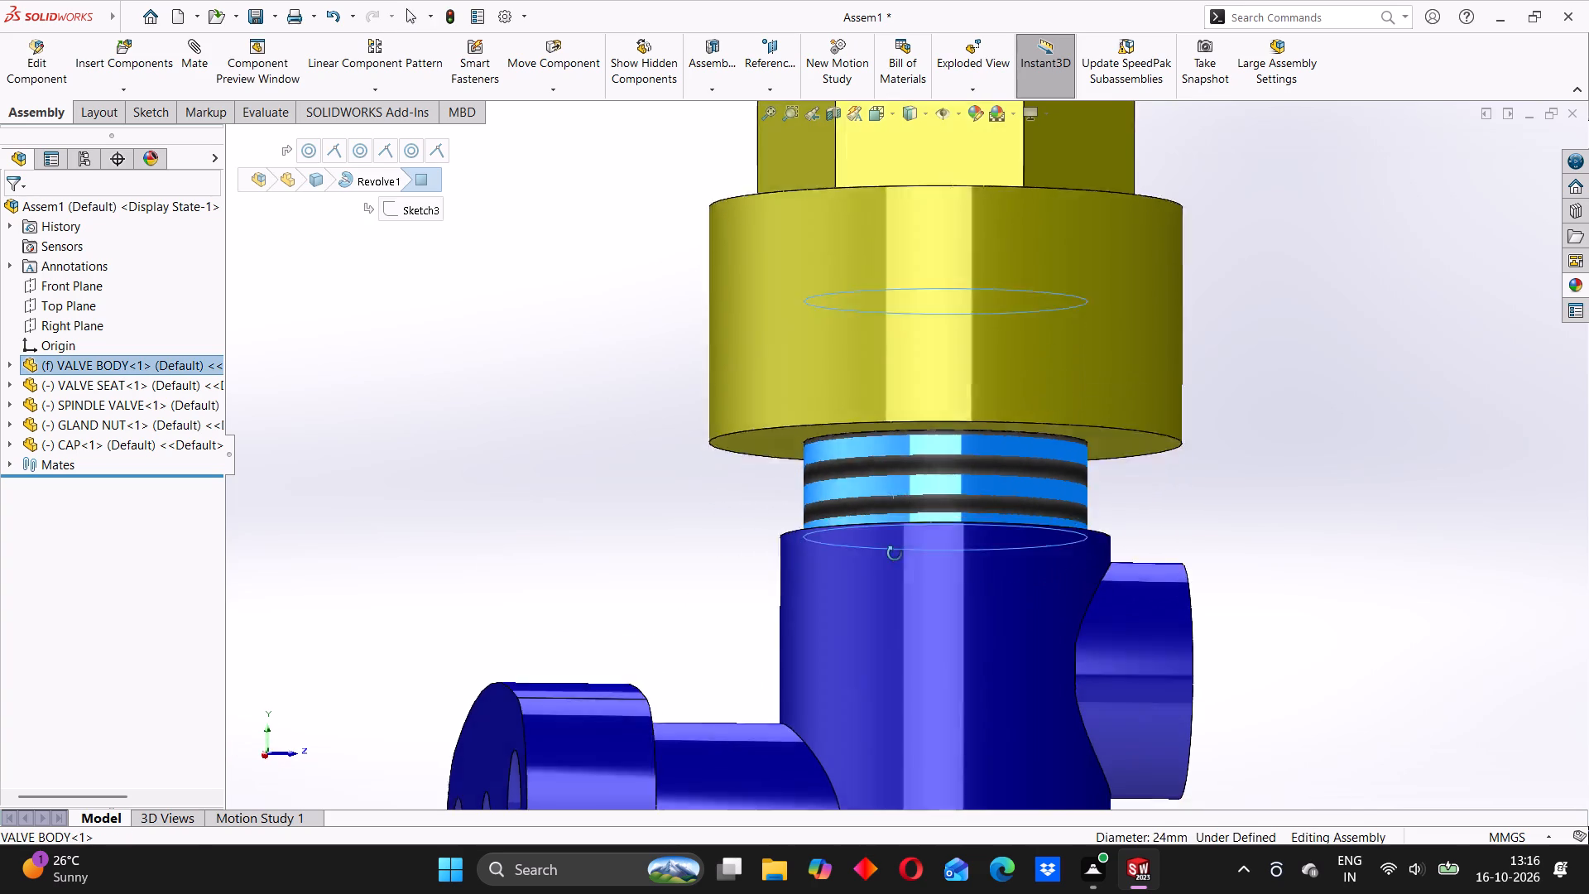
pyautogui.moveTo(895, 554); pyautogui.dragTo(889, 574, button='middle')
pyautogui.click(745, 560)
pyautogui.scroll(4, 989, 406)
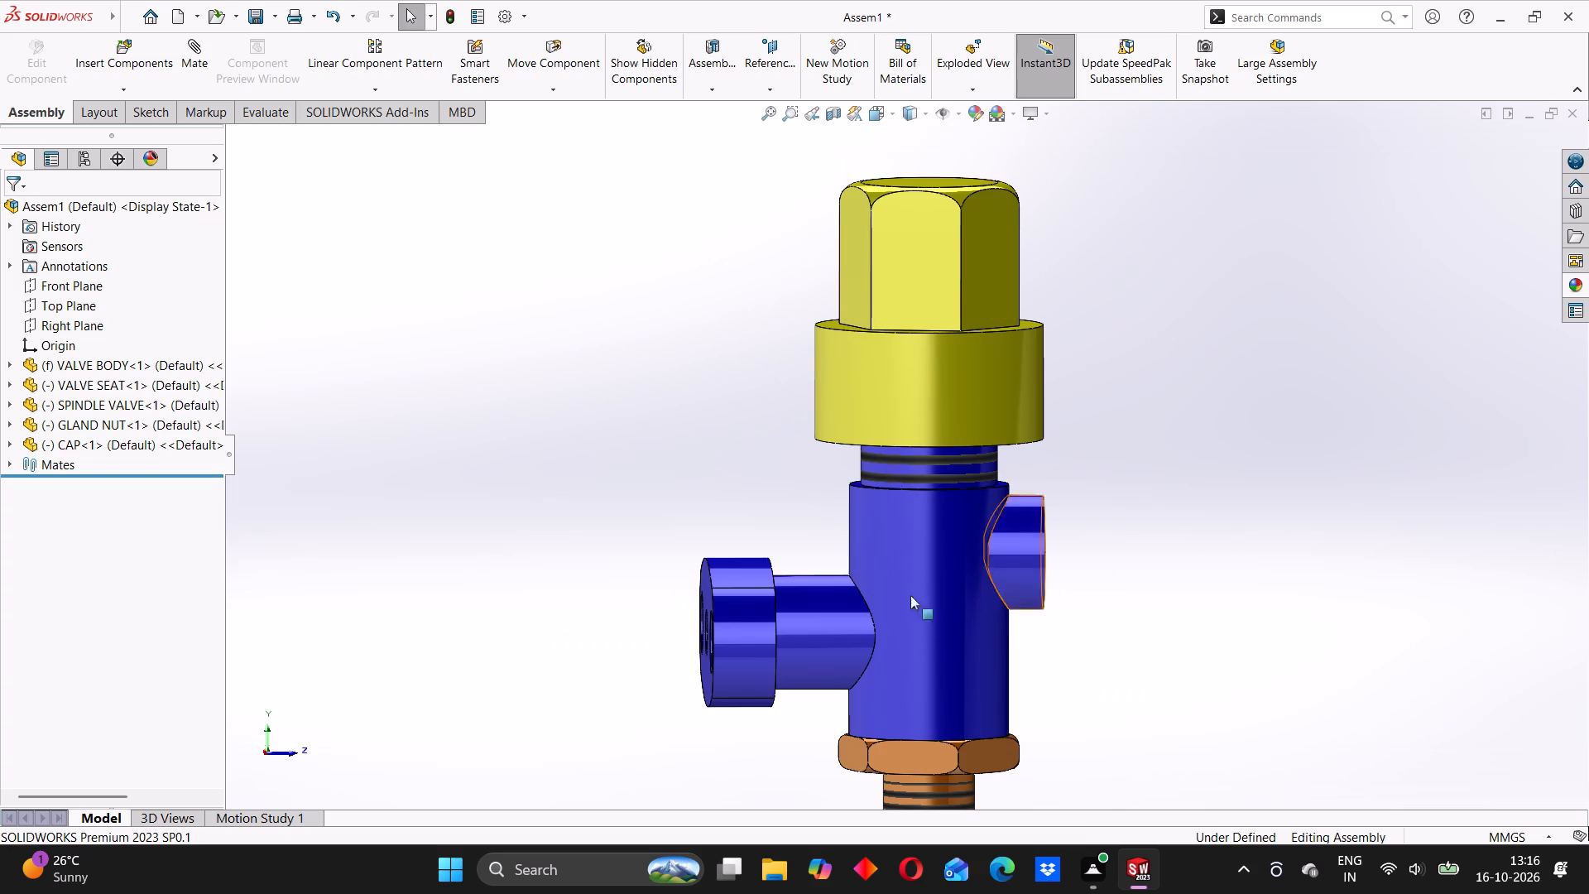
pyautogui.scroll(3, 1049, 471)
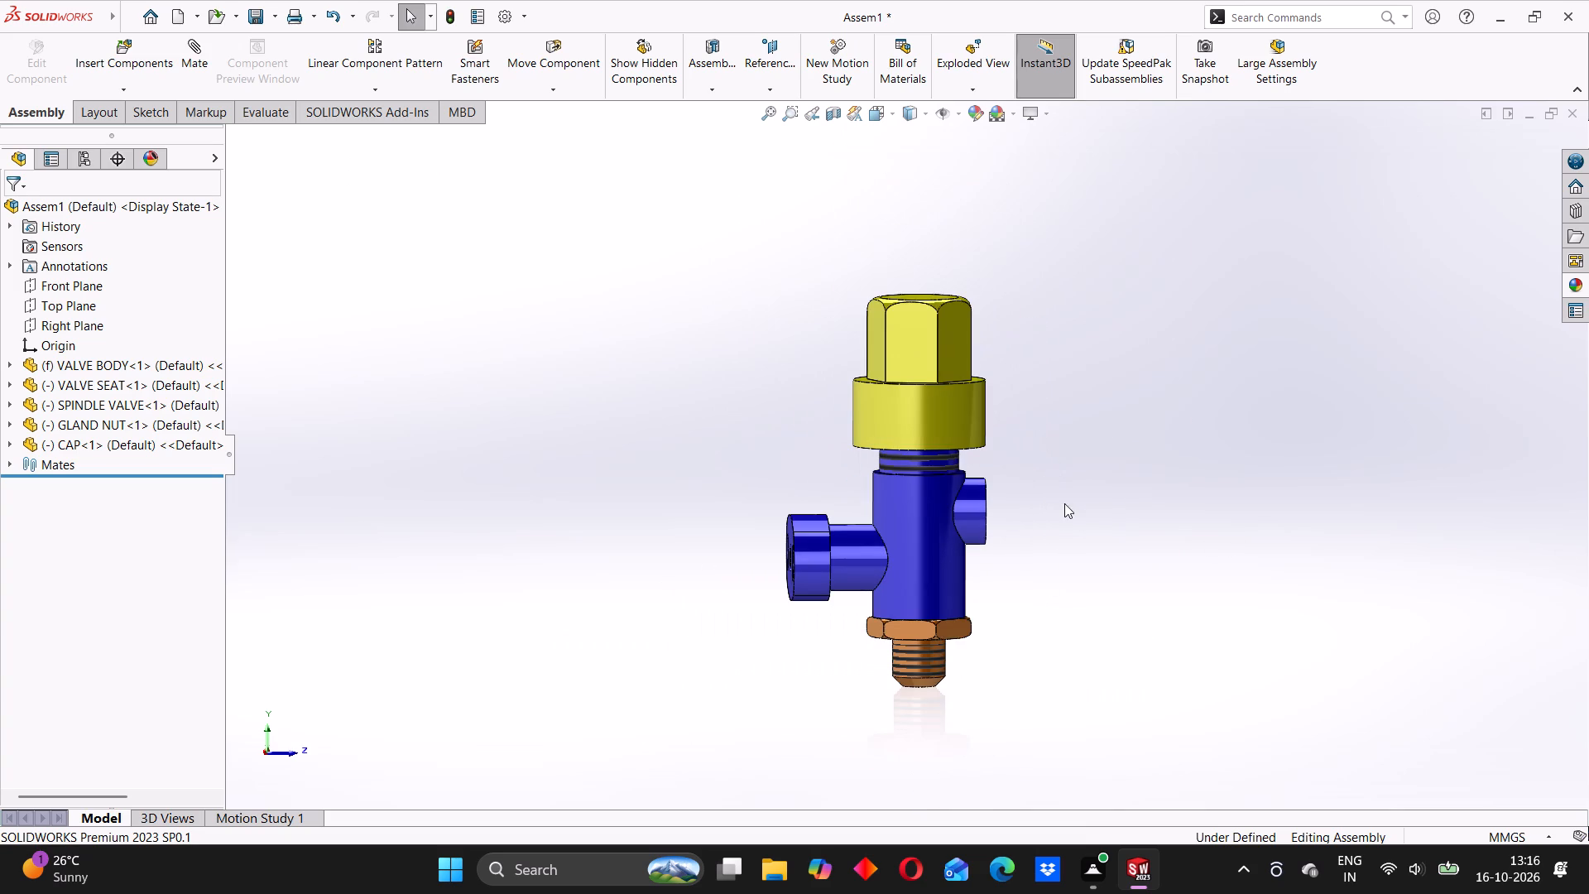